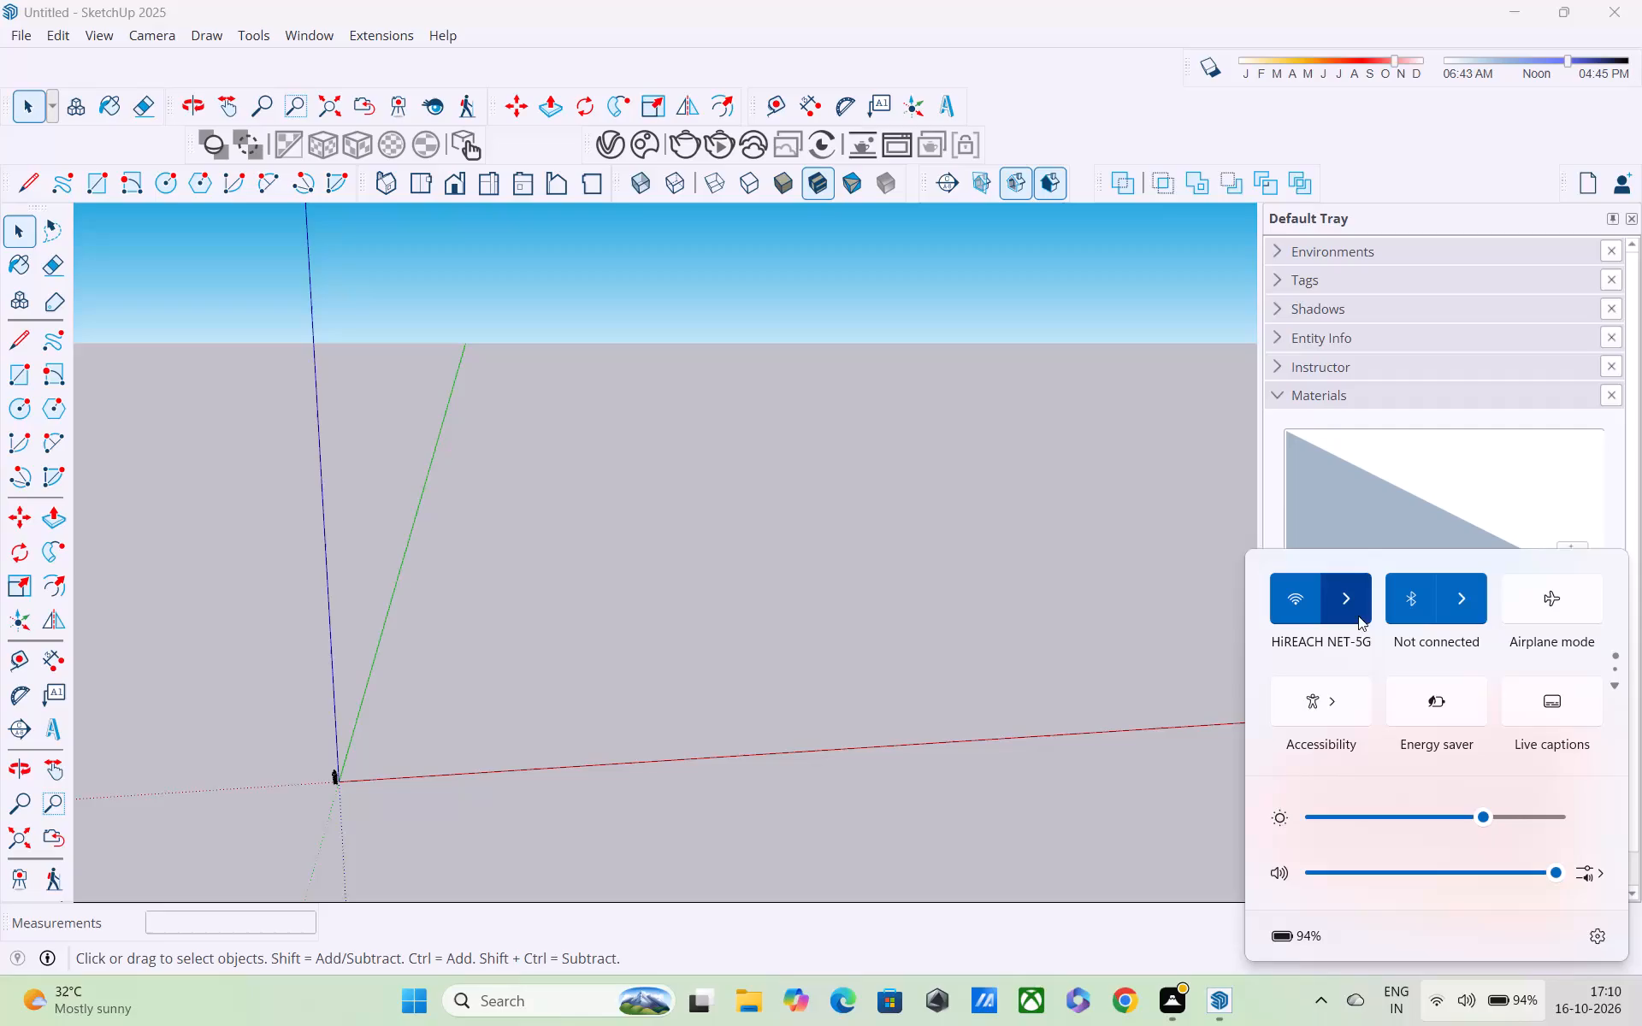
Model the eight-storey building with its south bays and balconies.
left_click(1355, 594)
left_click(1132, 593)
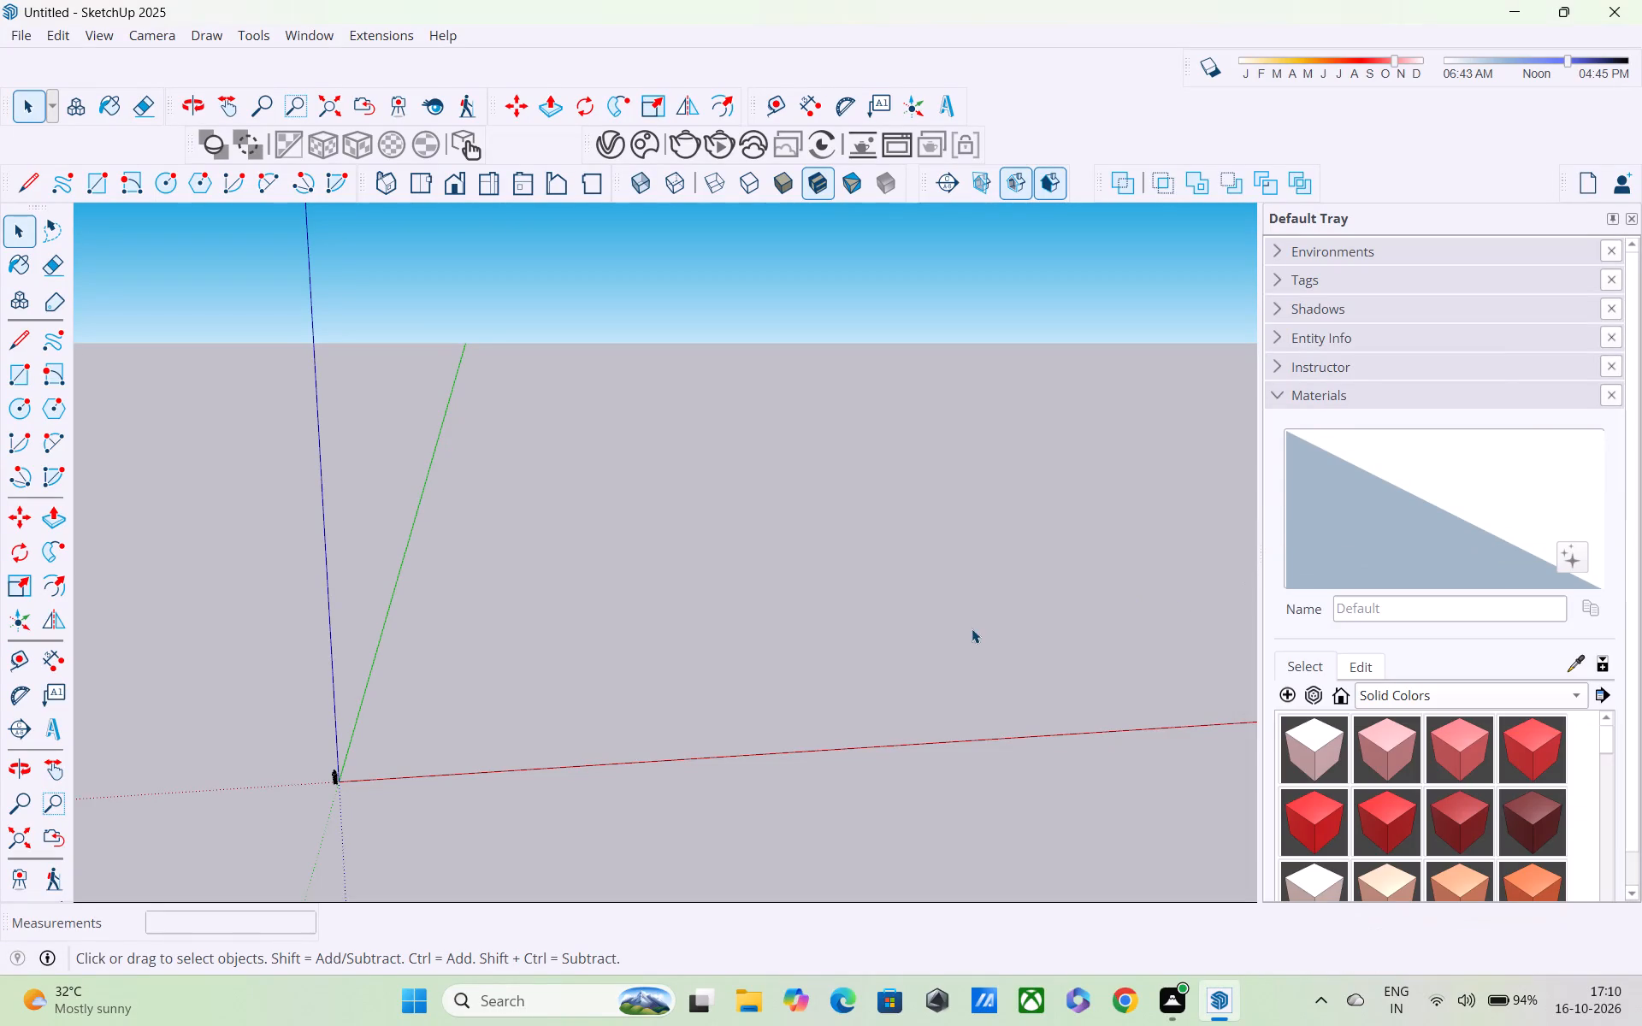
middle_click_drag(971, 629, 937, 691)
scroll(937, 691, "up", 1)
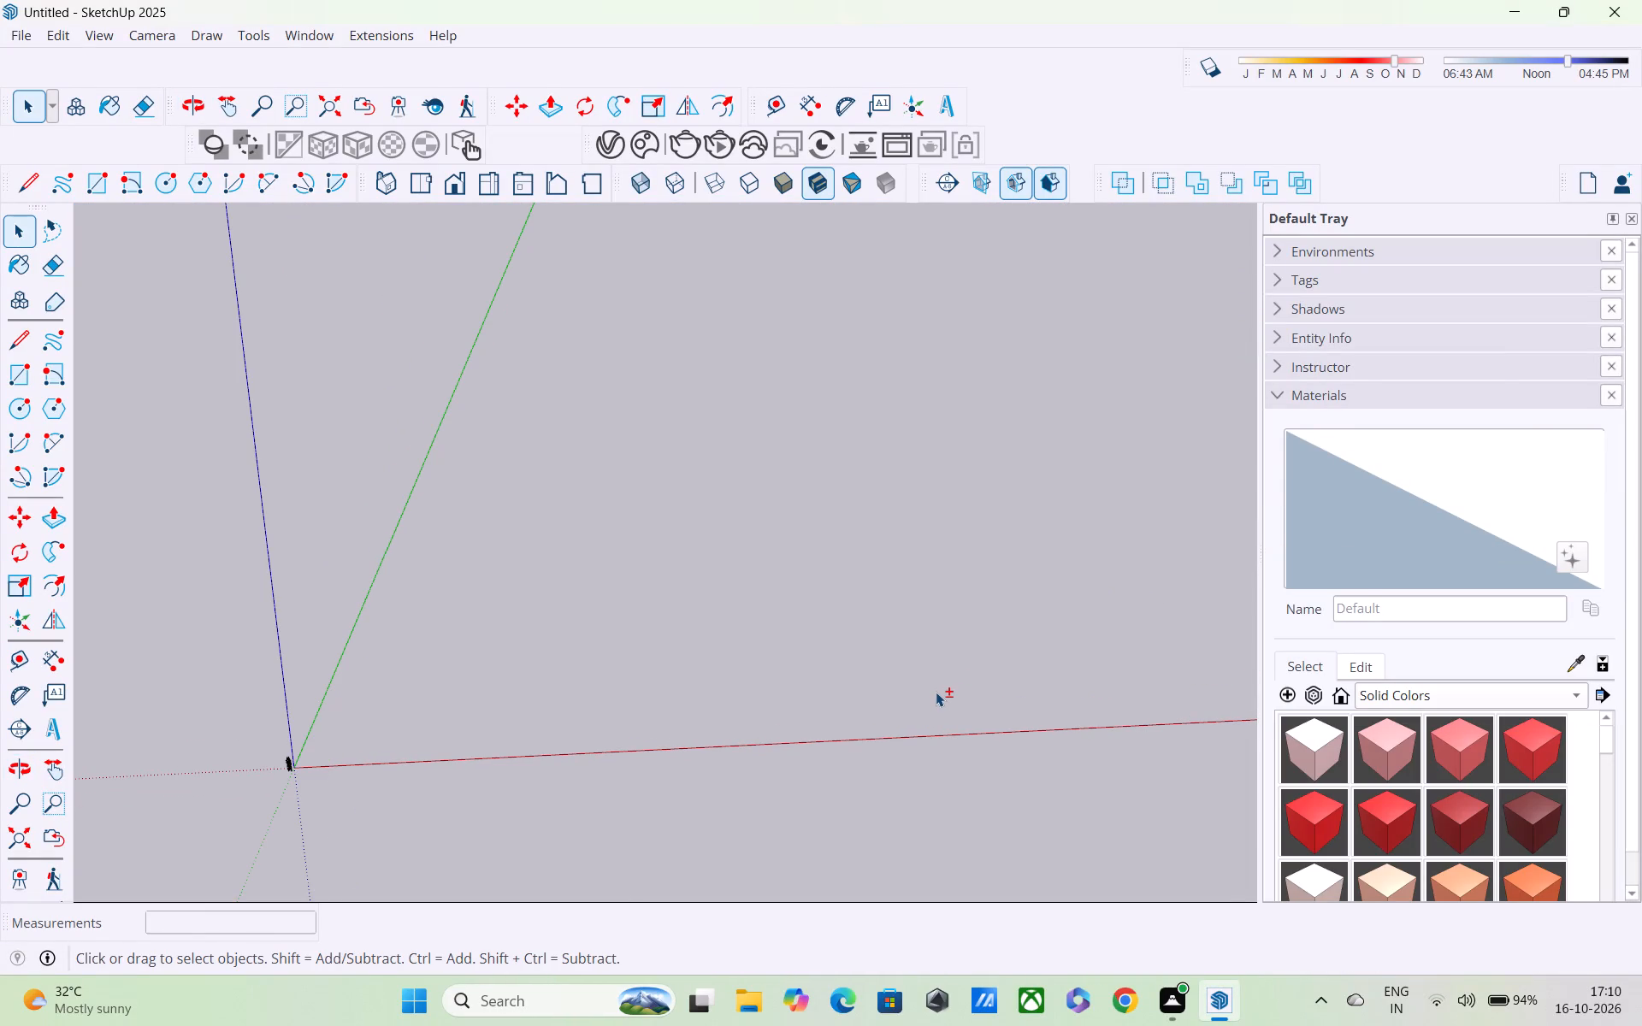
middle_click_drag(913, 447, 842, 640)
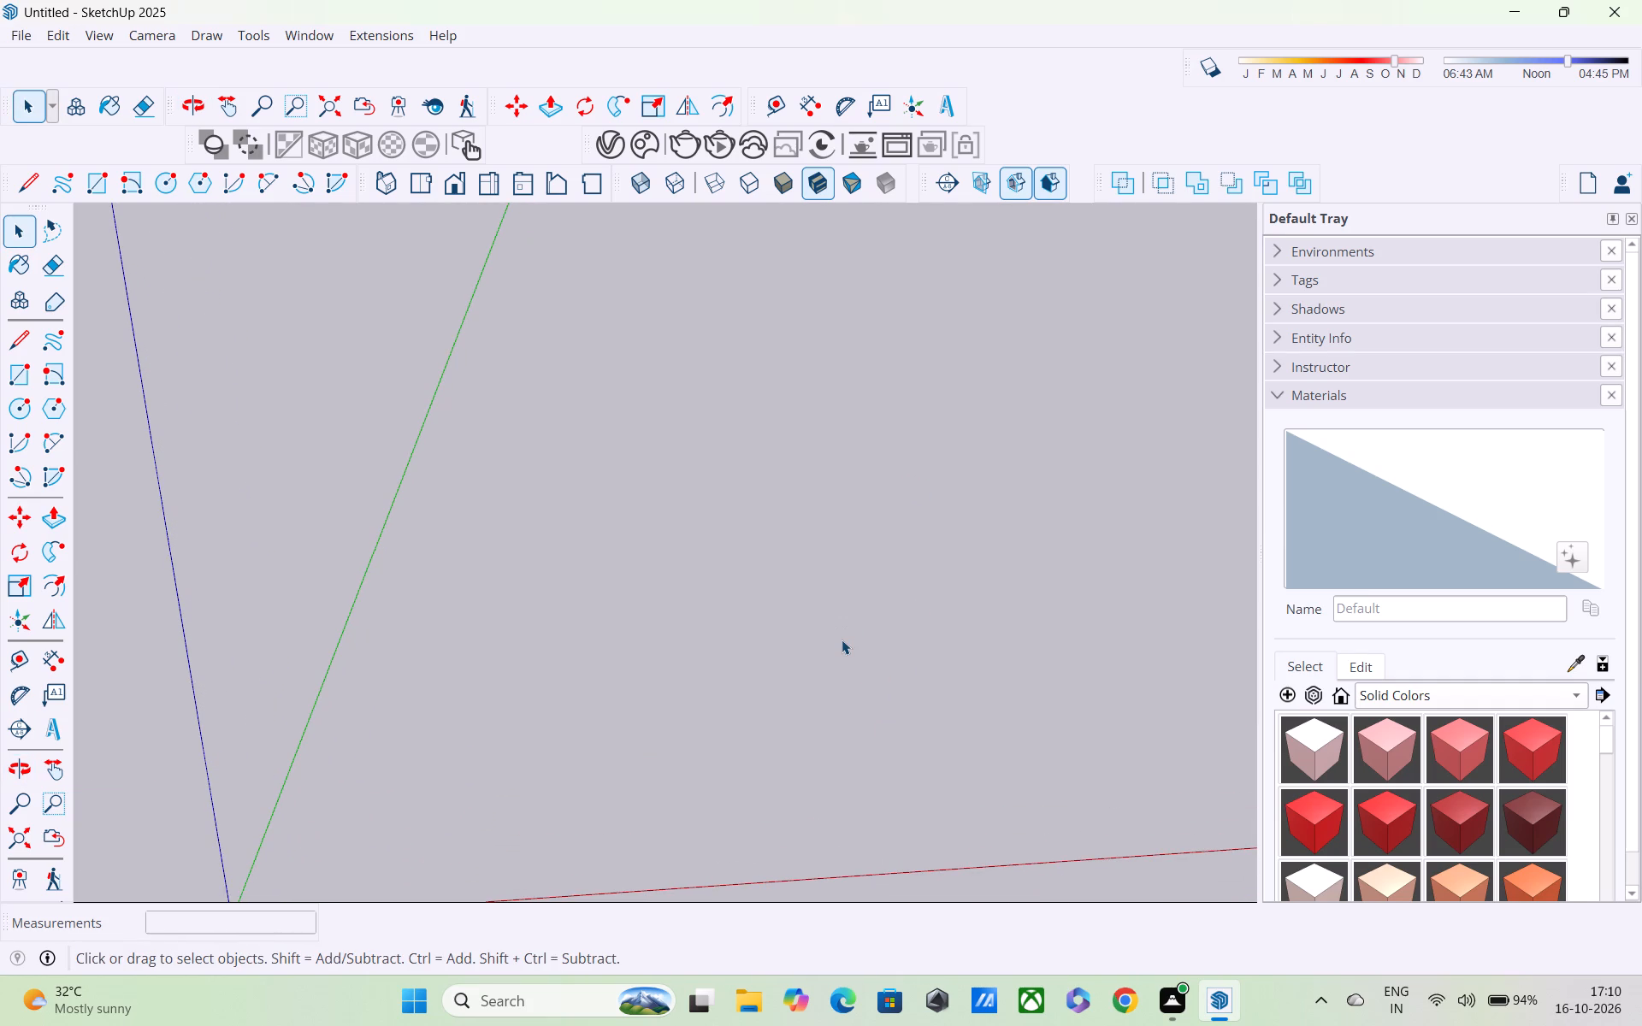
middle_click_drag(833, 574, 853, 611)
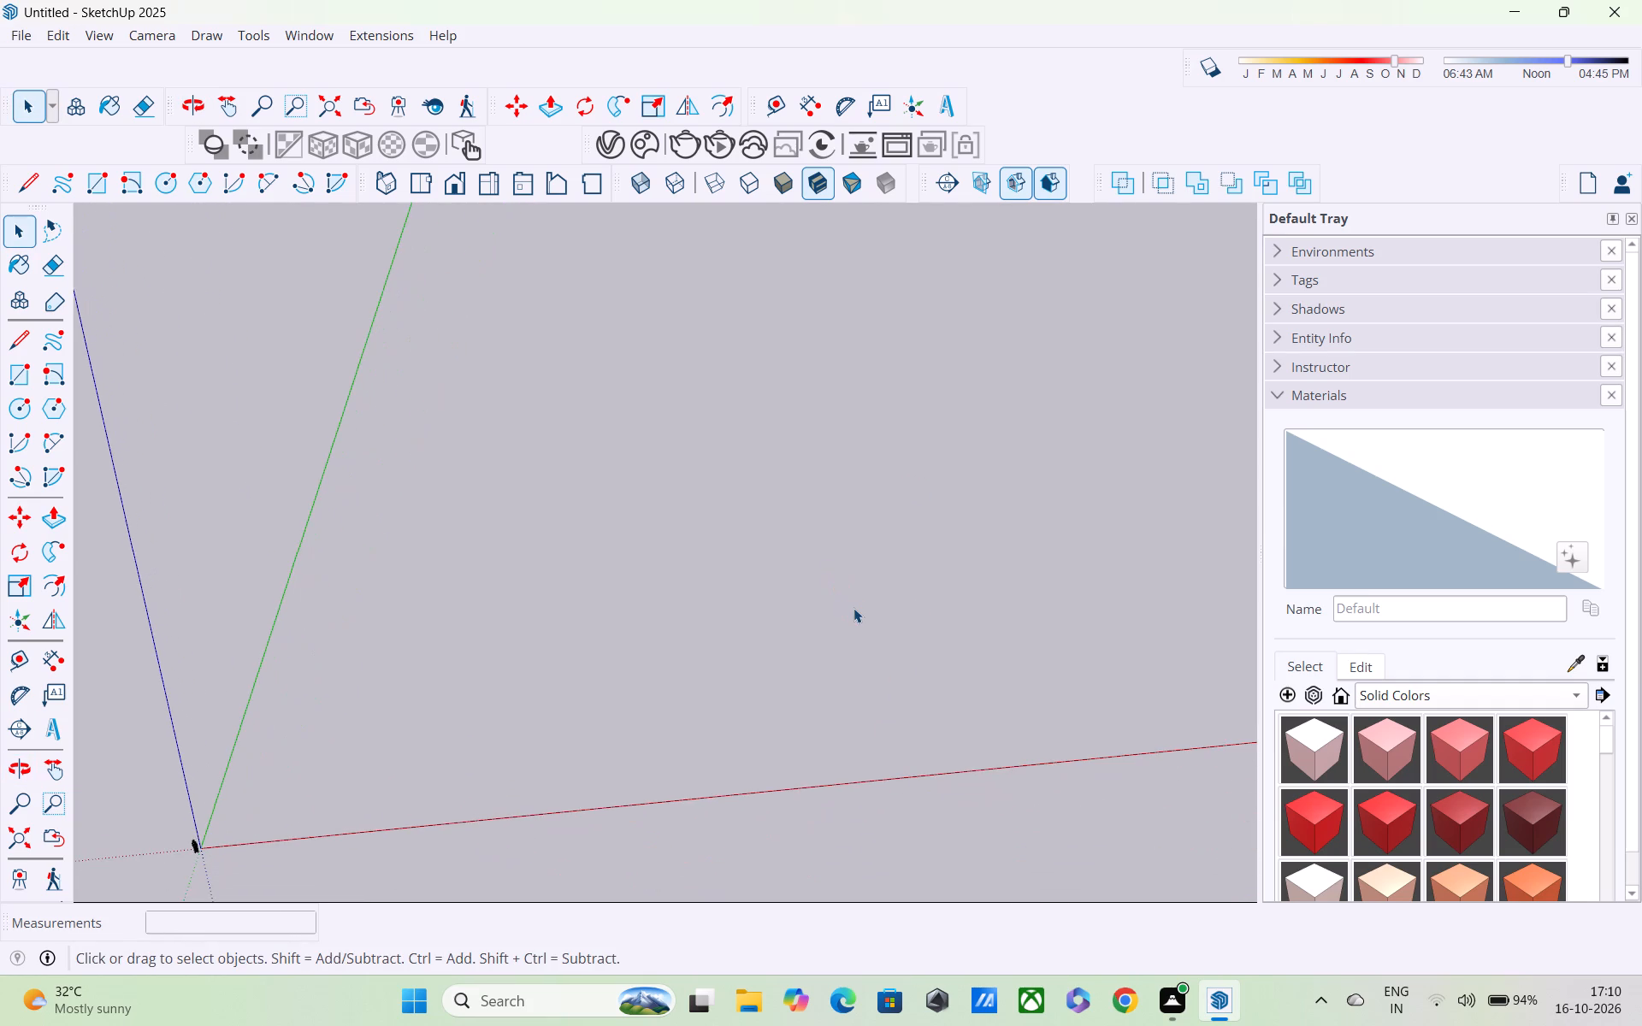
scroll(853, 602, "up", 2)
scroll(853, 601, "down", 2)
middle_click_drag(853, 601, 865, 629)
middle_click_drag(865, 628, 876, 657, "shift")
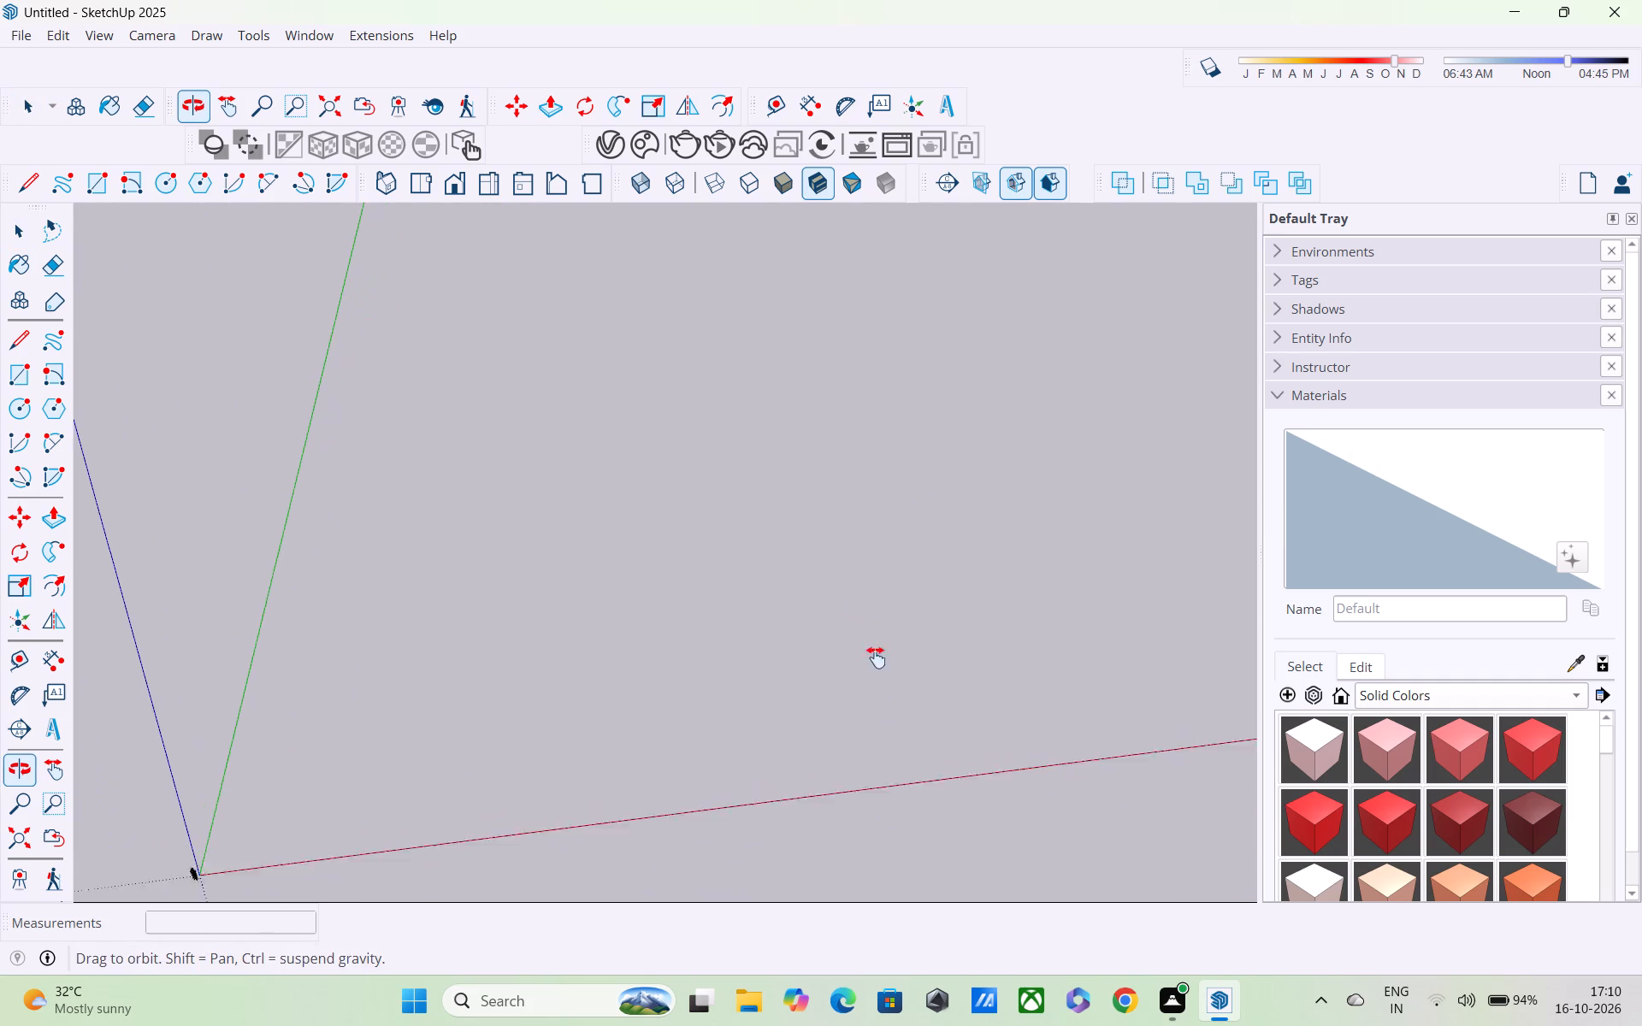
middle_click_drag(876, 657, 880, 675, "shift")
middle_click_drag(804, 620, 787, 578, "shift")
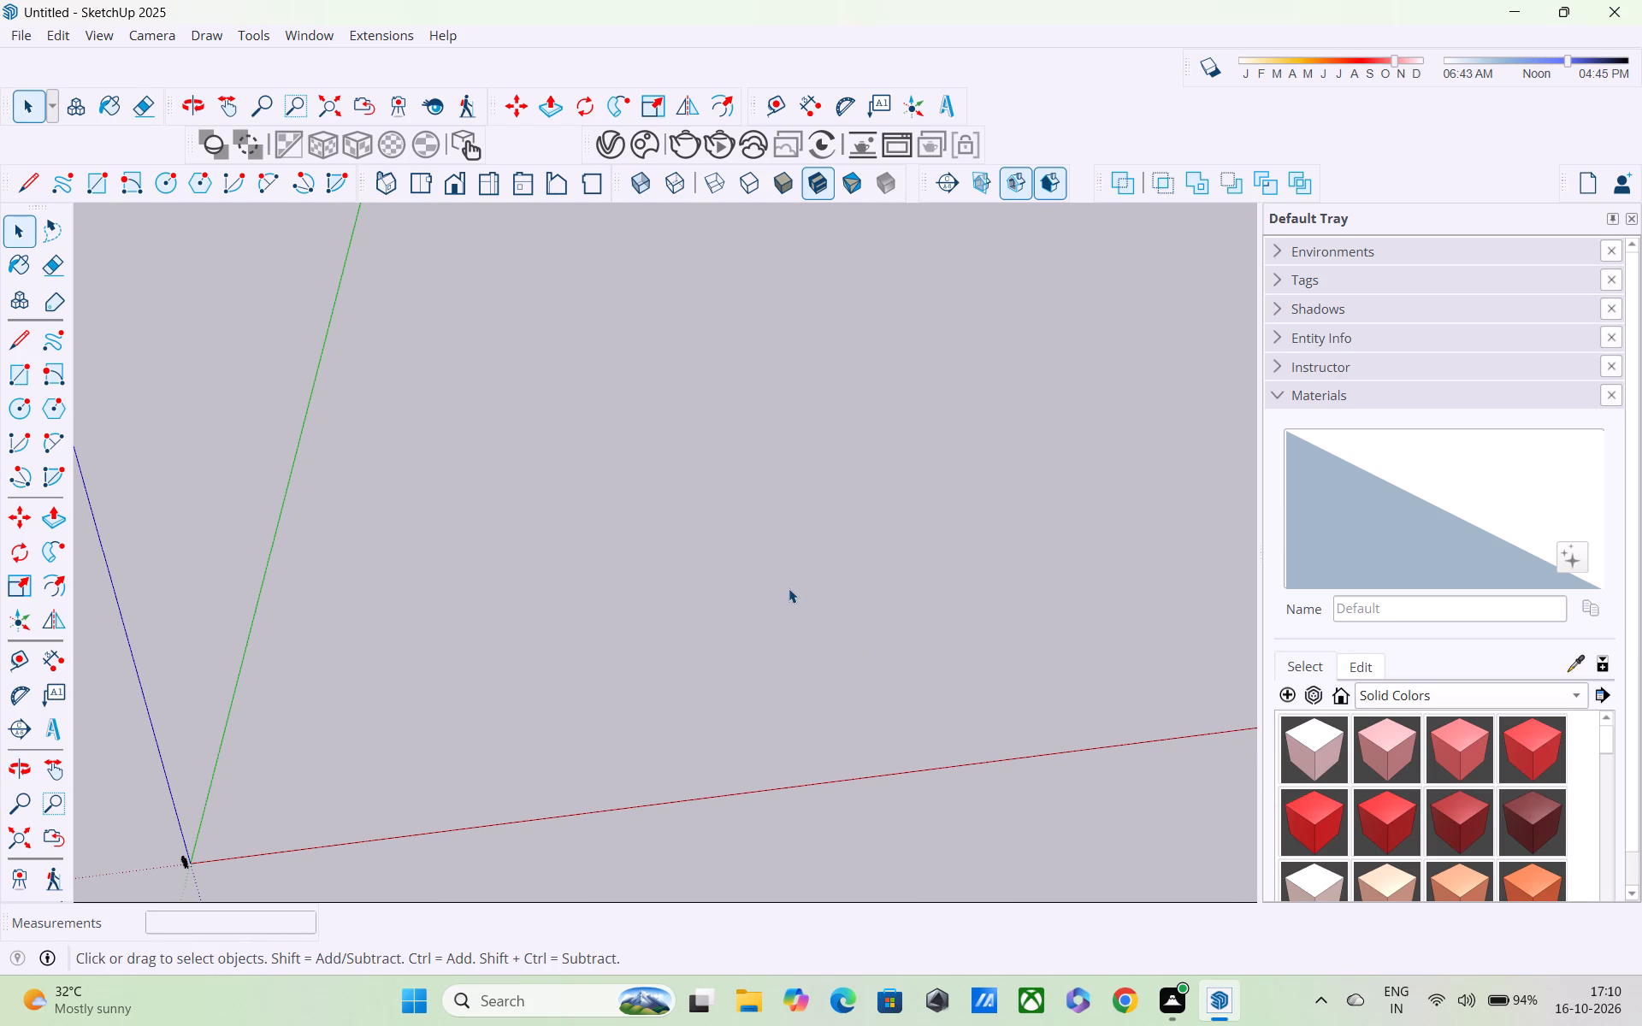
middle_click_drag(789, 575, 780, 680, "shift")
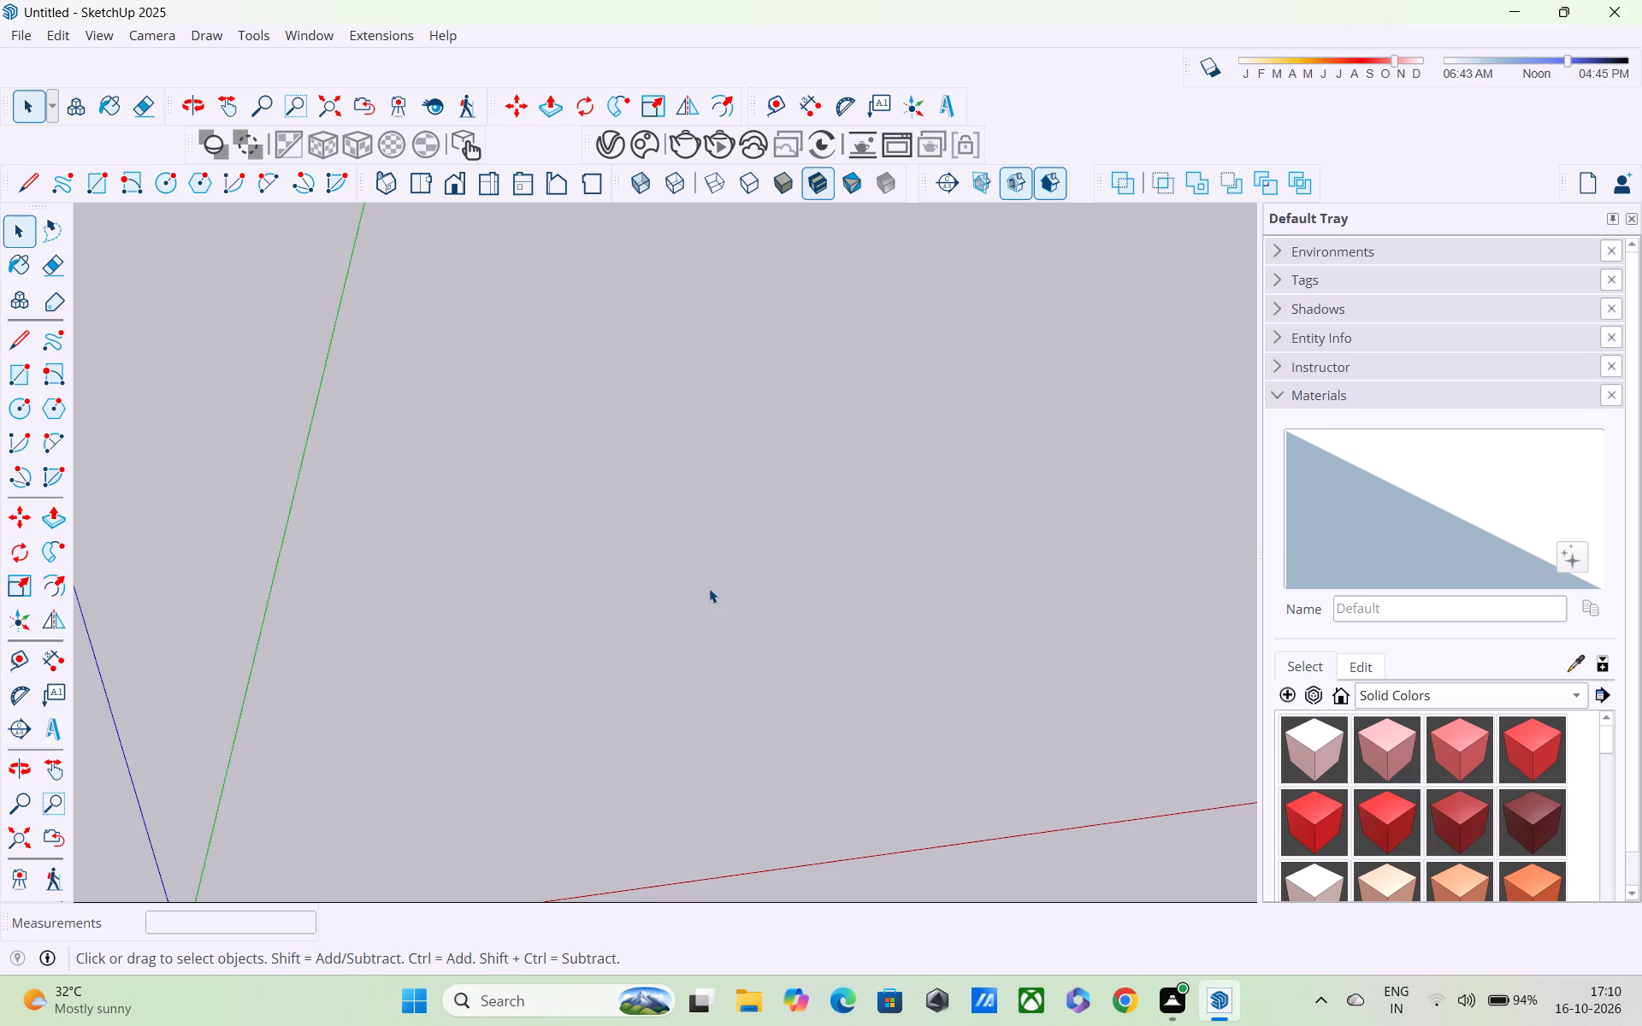
Draw a 25' by 30' rectangle on the ground plane, away from the origin between the red and green axes.
key("r")
left_click(640, 505)
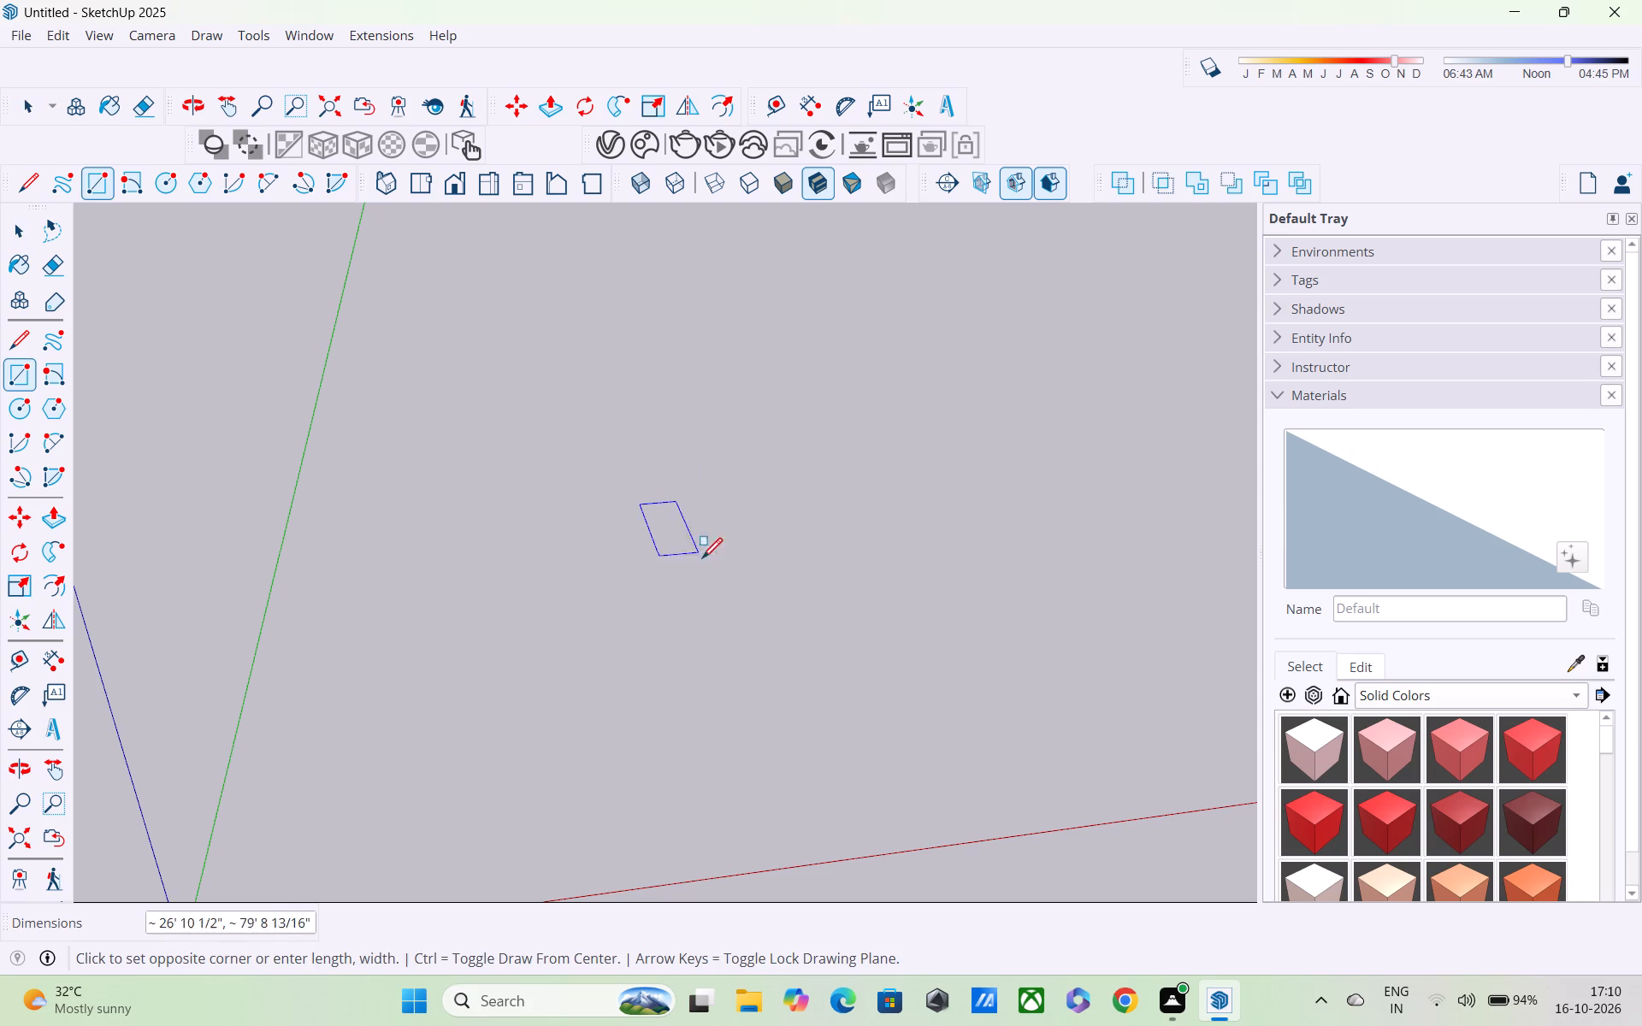
type("25'")
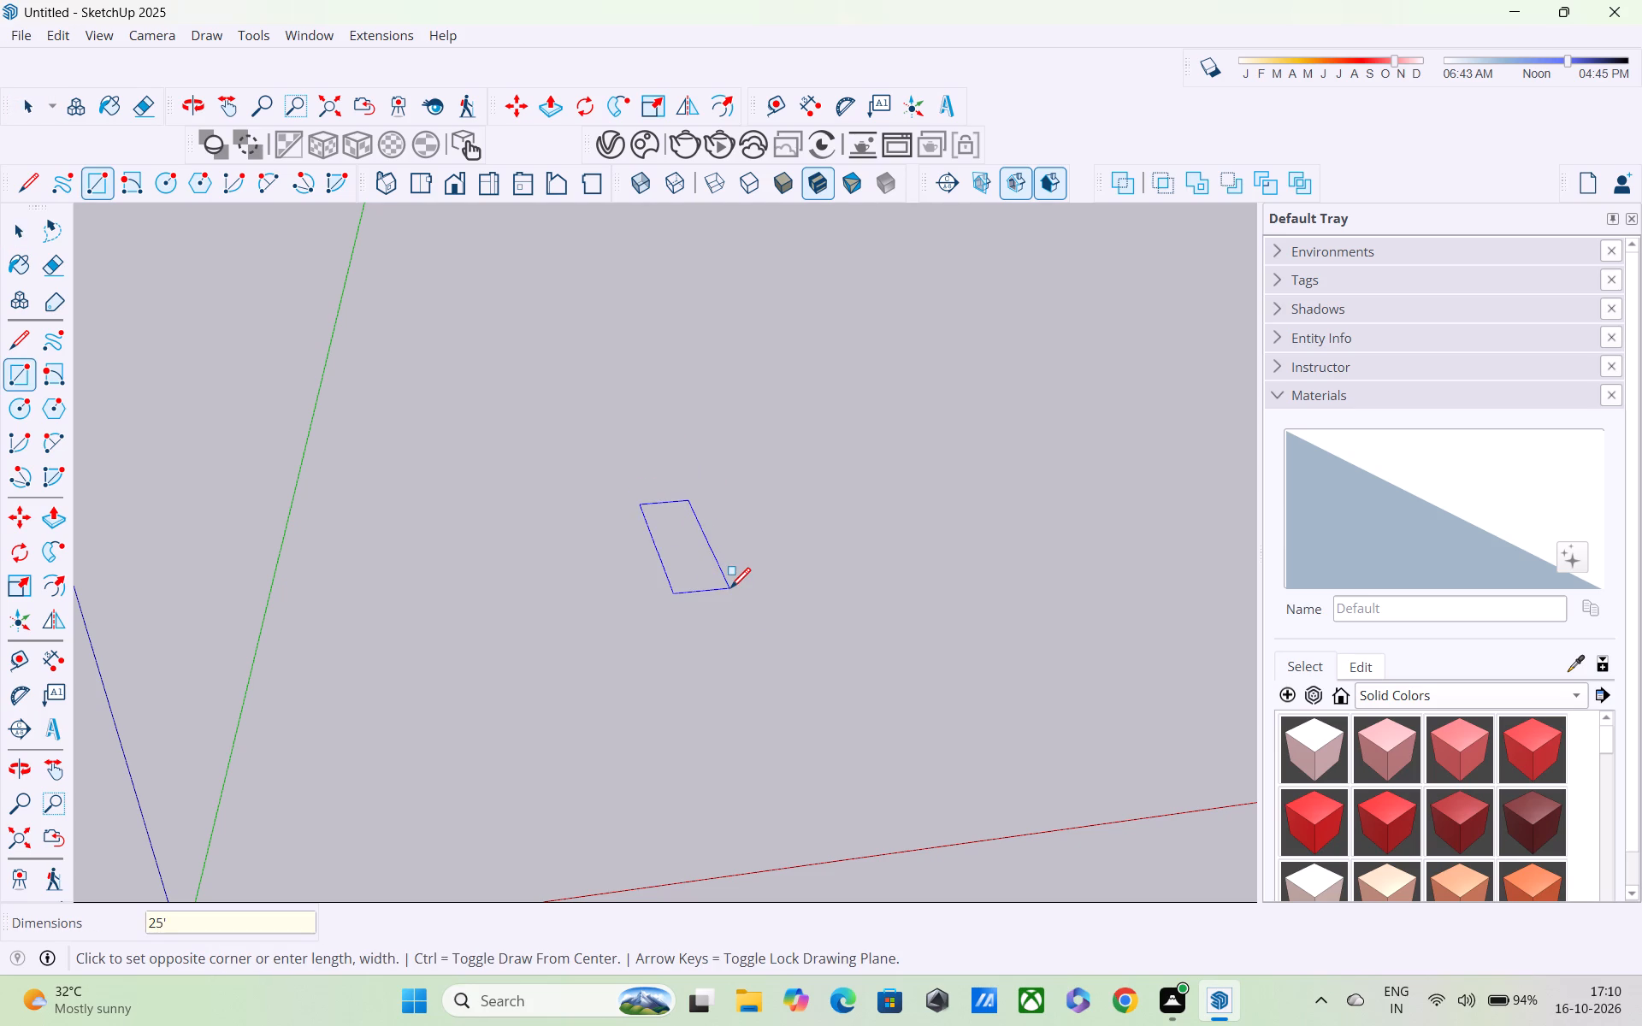
key("comma")
type("30")
key("apostrophe")
key("Return")
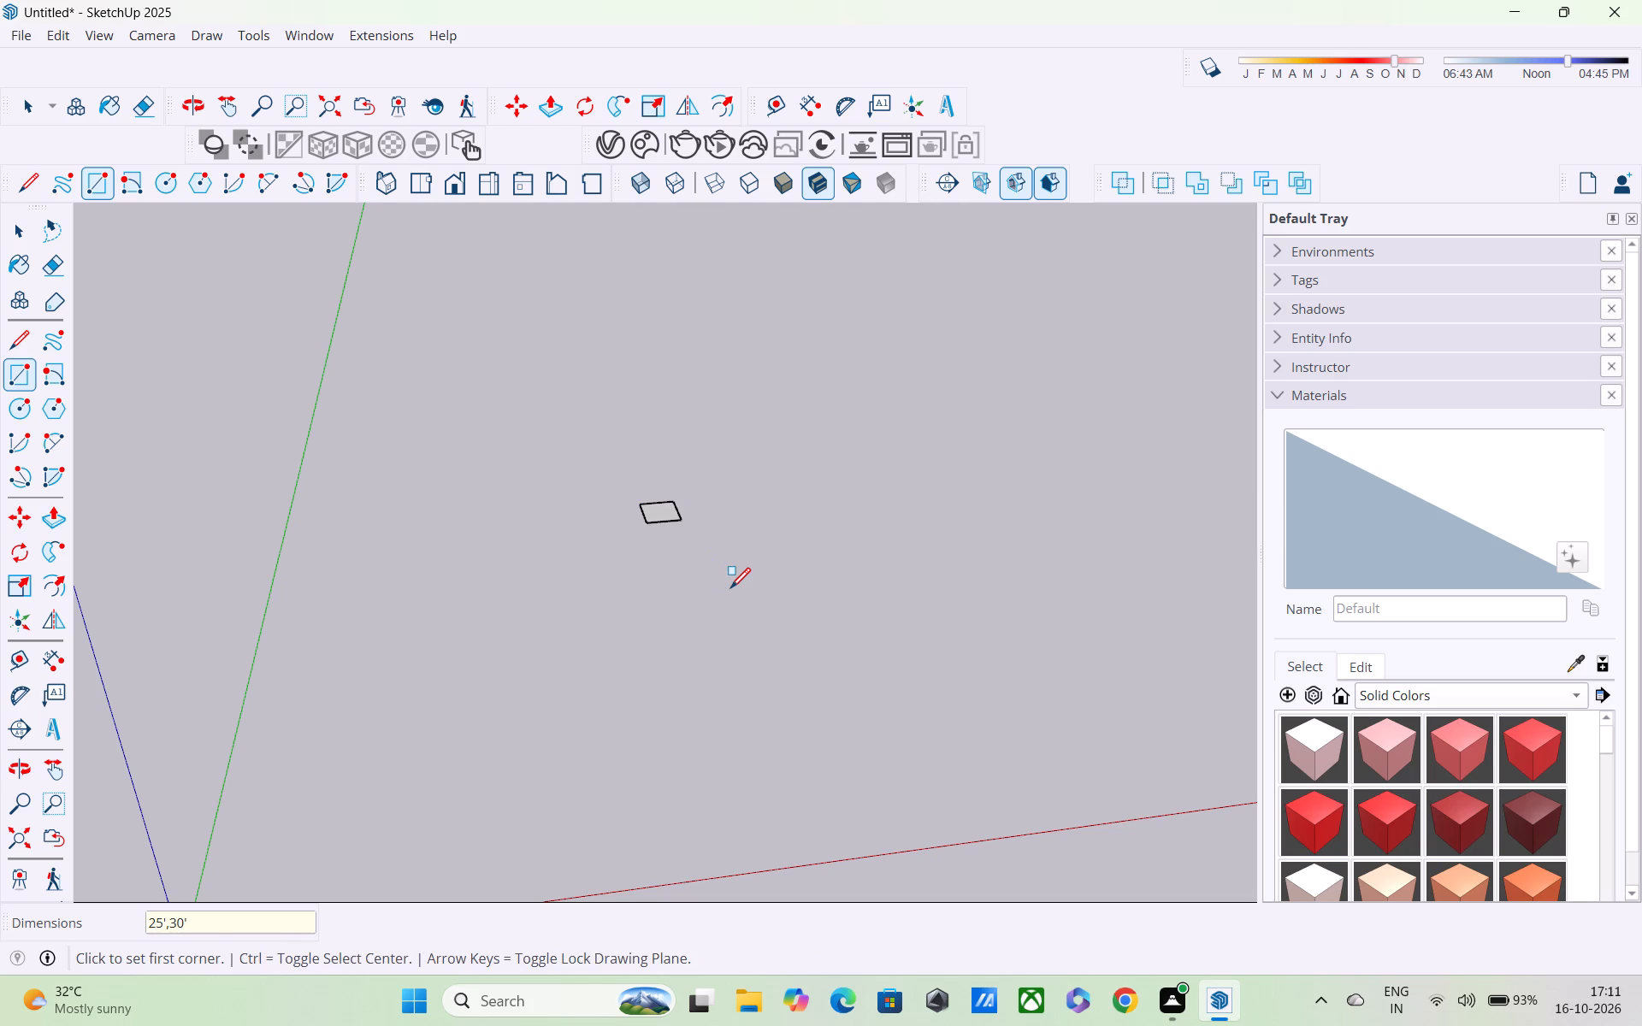
Place a guide line 9" inside the rectangle, parallel to its left 30' edge.
scroll(654, 561, "up", 4)
scroll(724, 486, "up", 5)
scroll(637, 496, "up", 1)
middle_click_drag(648, 544, 605, 749)
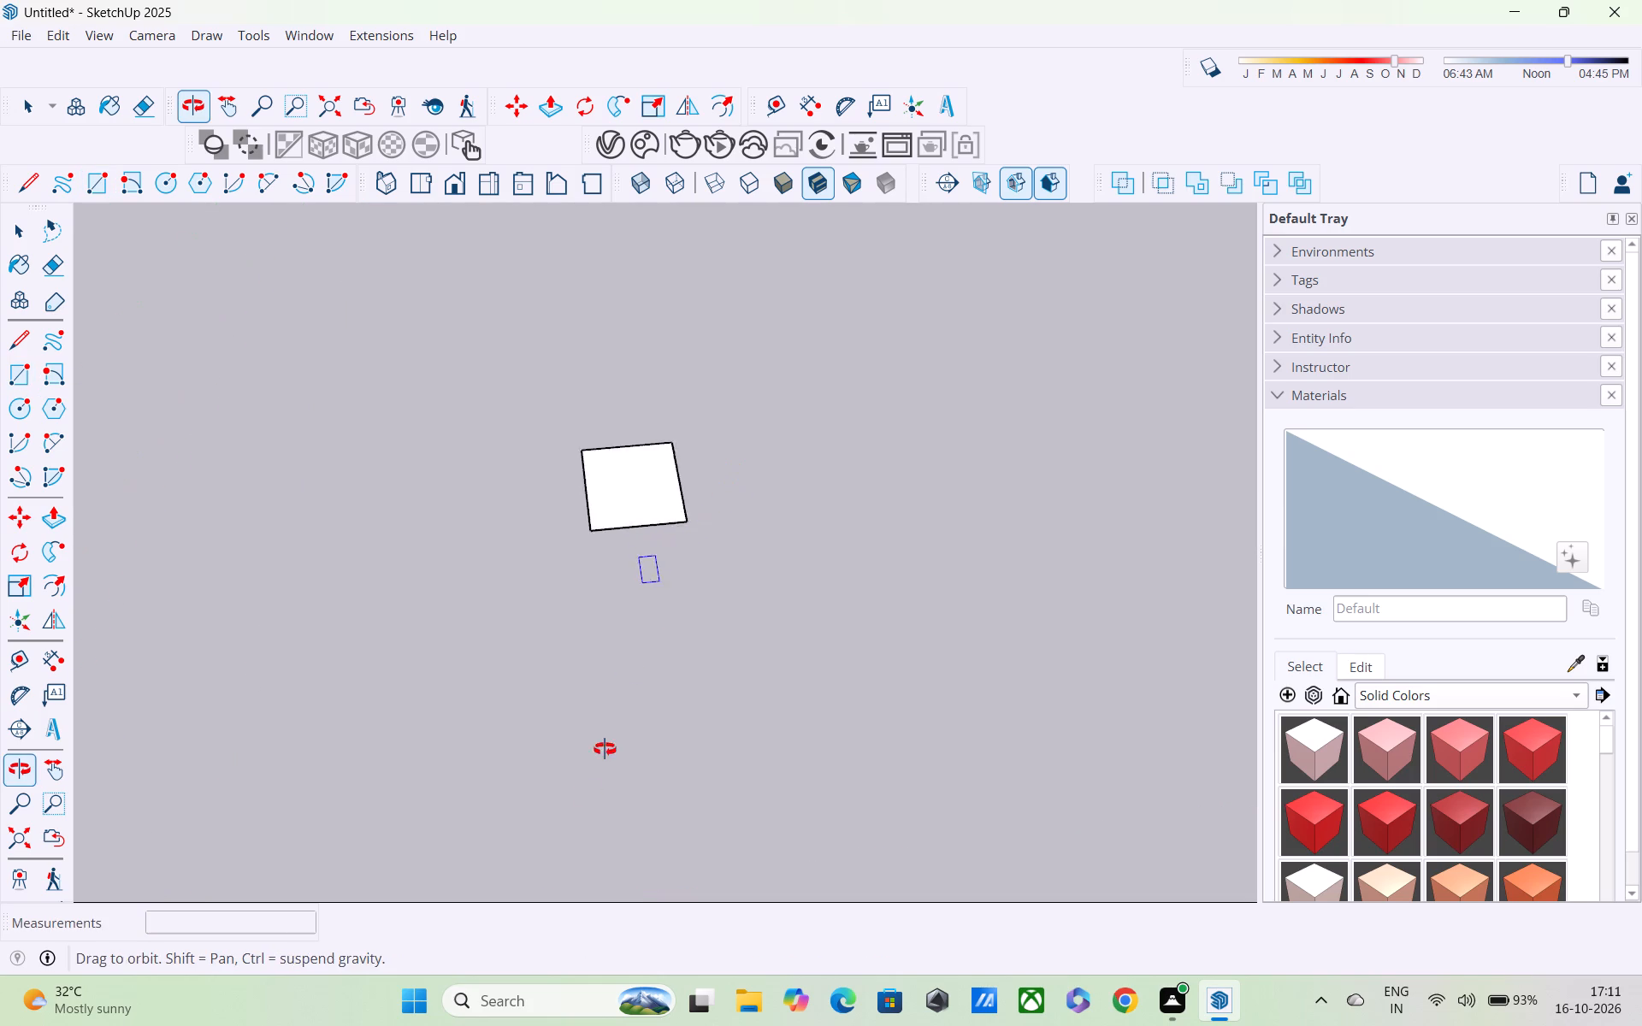
middle_click_drag(605, 749, 559, 846)
scroll(728, 198, "up", 5)
scroll(685, 543, "up", 4)
middle_click_drag(618, 522, 470, 405)
scroll(763, 581, "up", 6)
middle_click_drag(629, 501, 725, 607, "shift")
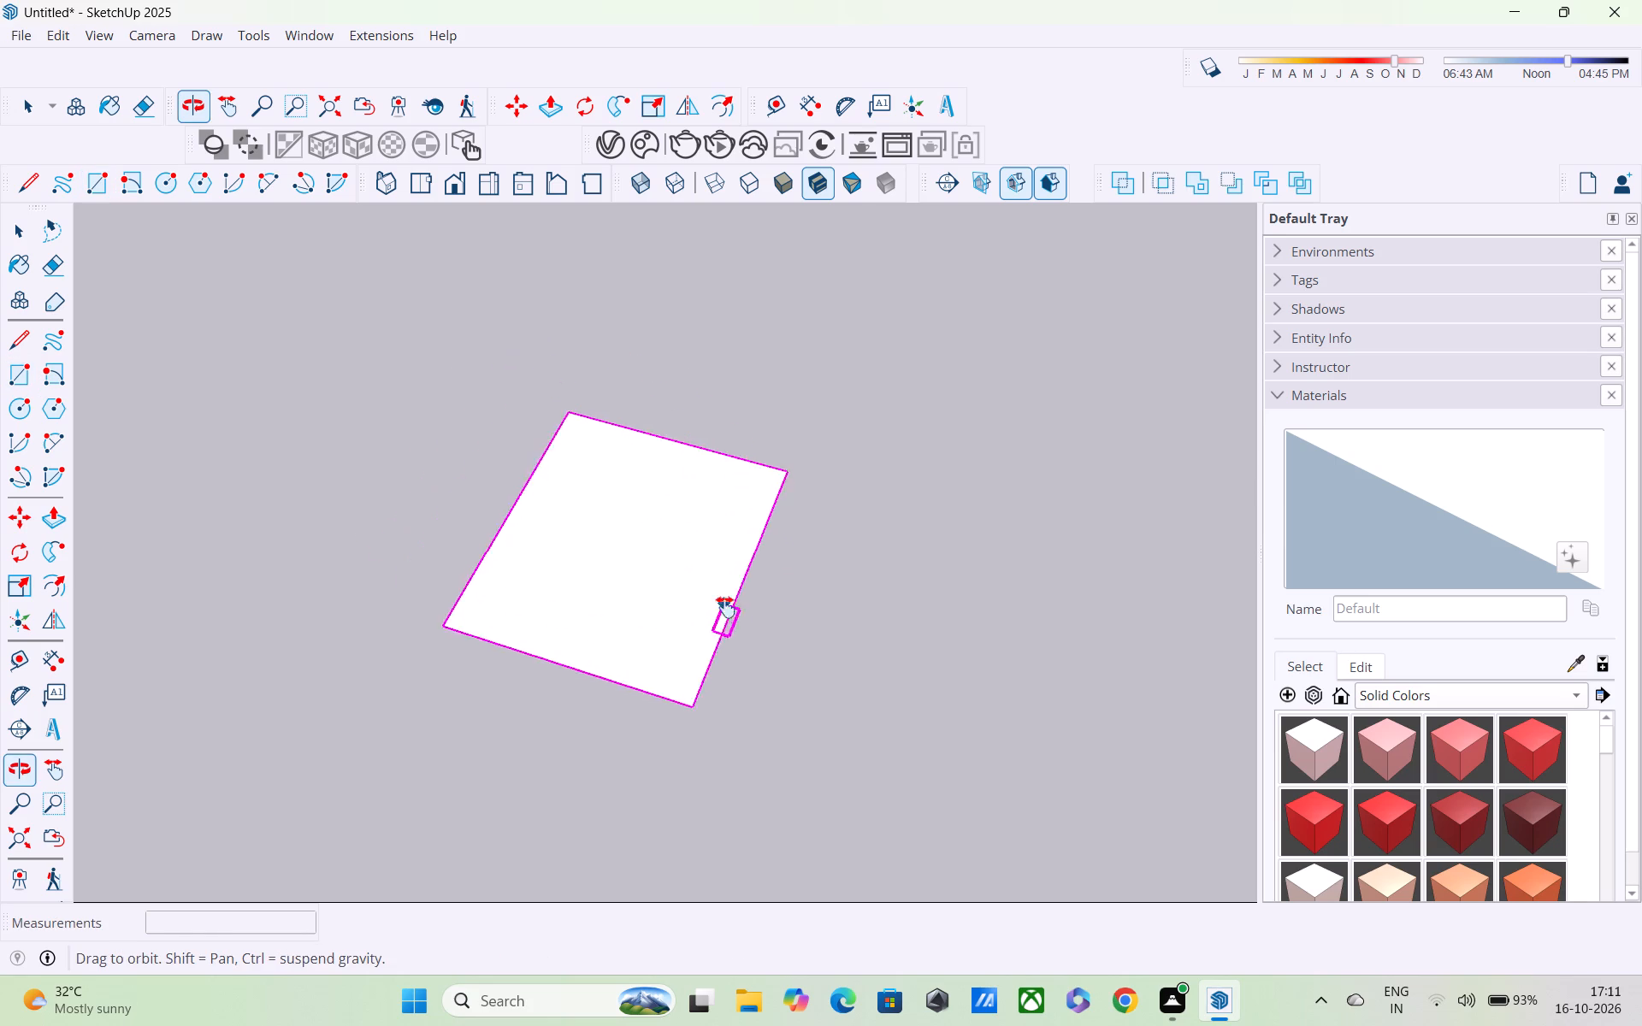
middle_click_drag(725, 607, 767, 653, "shift")
scroll(760, 656, "down", 3)
middle_click_drag(749, 650, 789, 672)
scroll(681, 640, "up", 4)
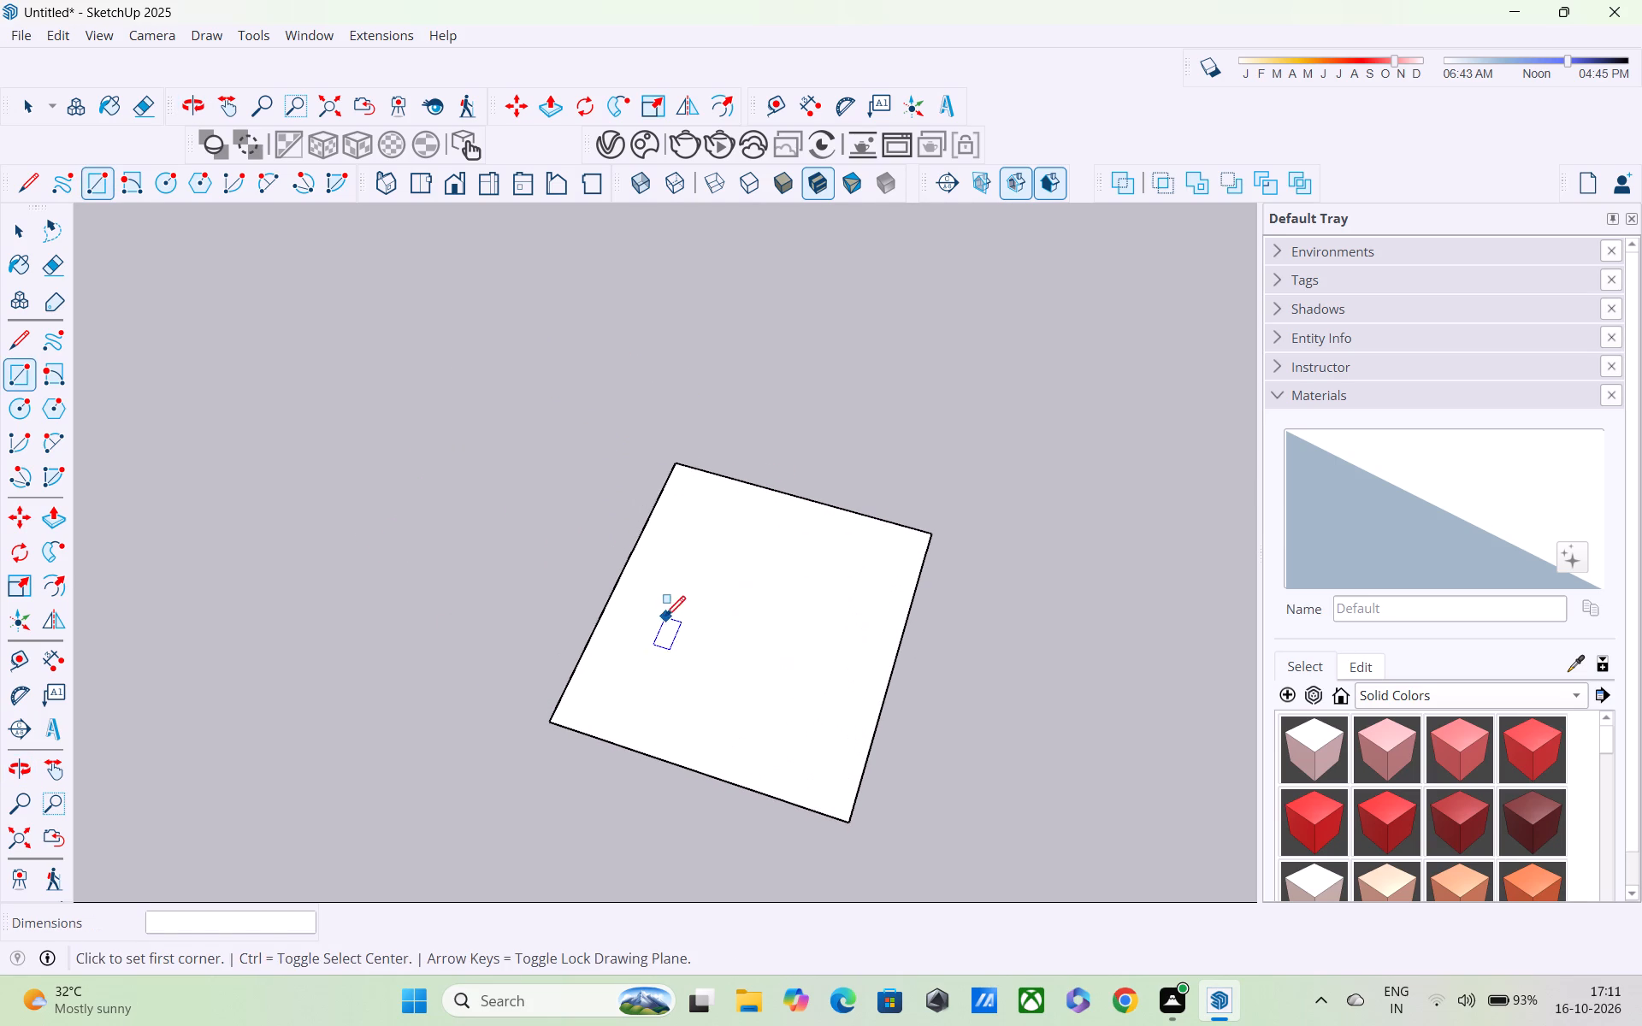
key("space")
key("t")
scroll(596, 575, "up", 2)
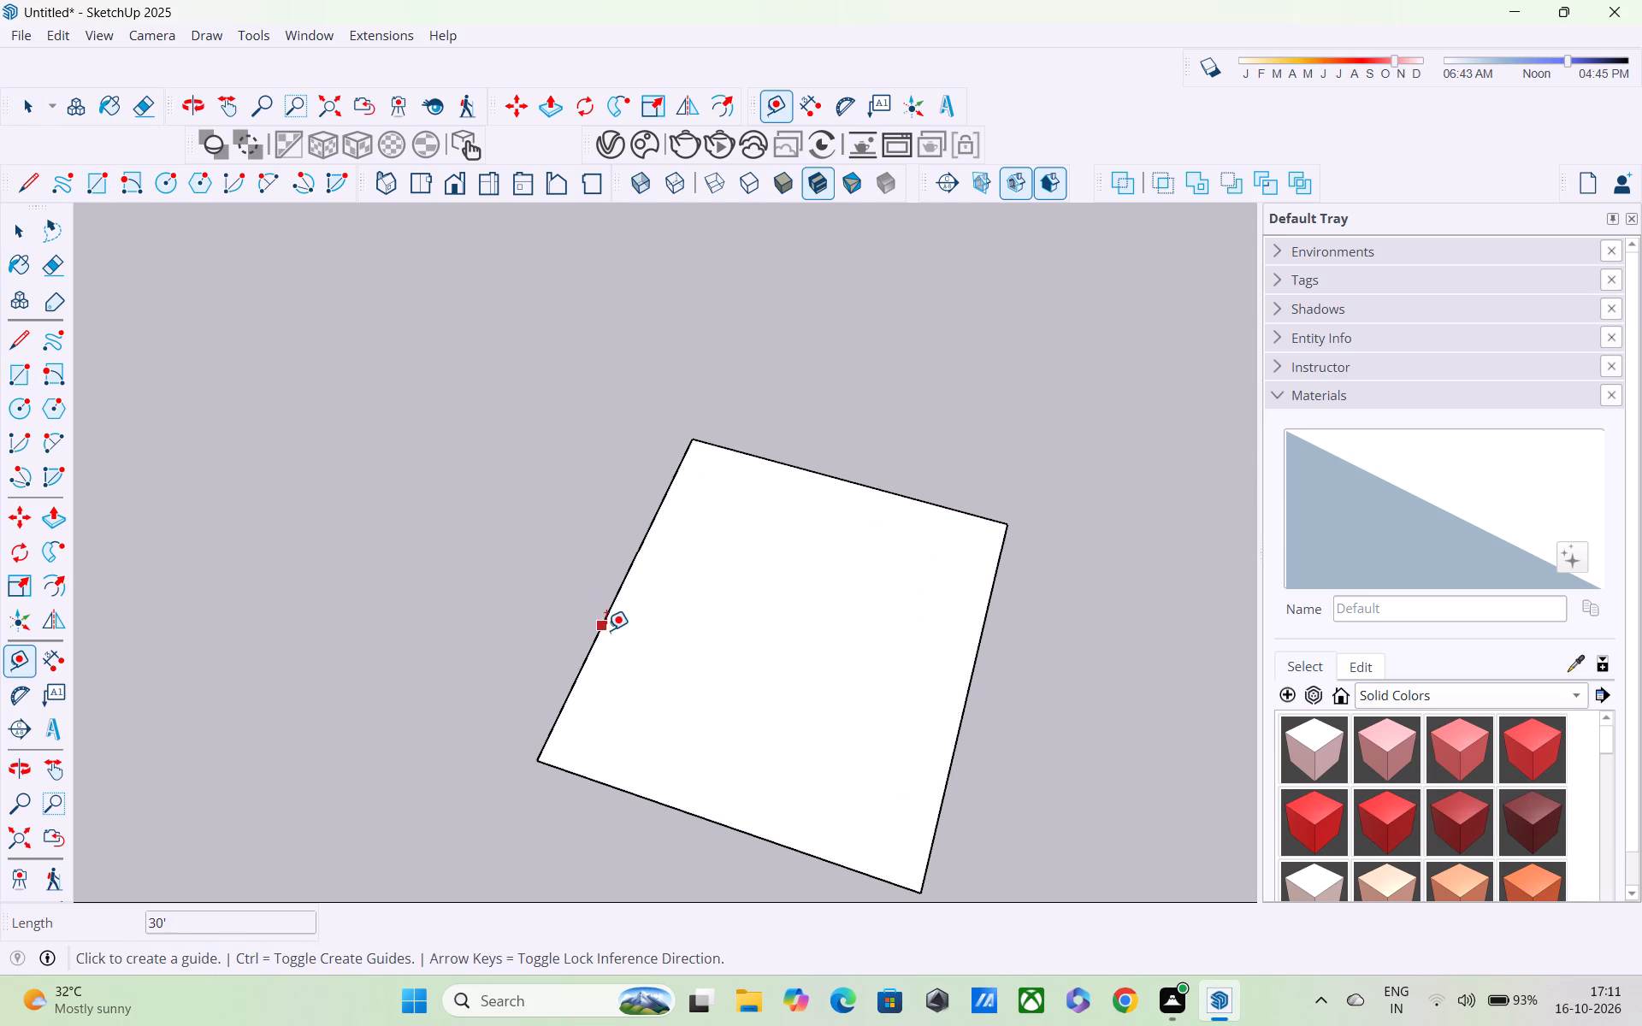
left_click(601, 622)
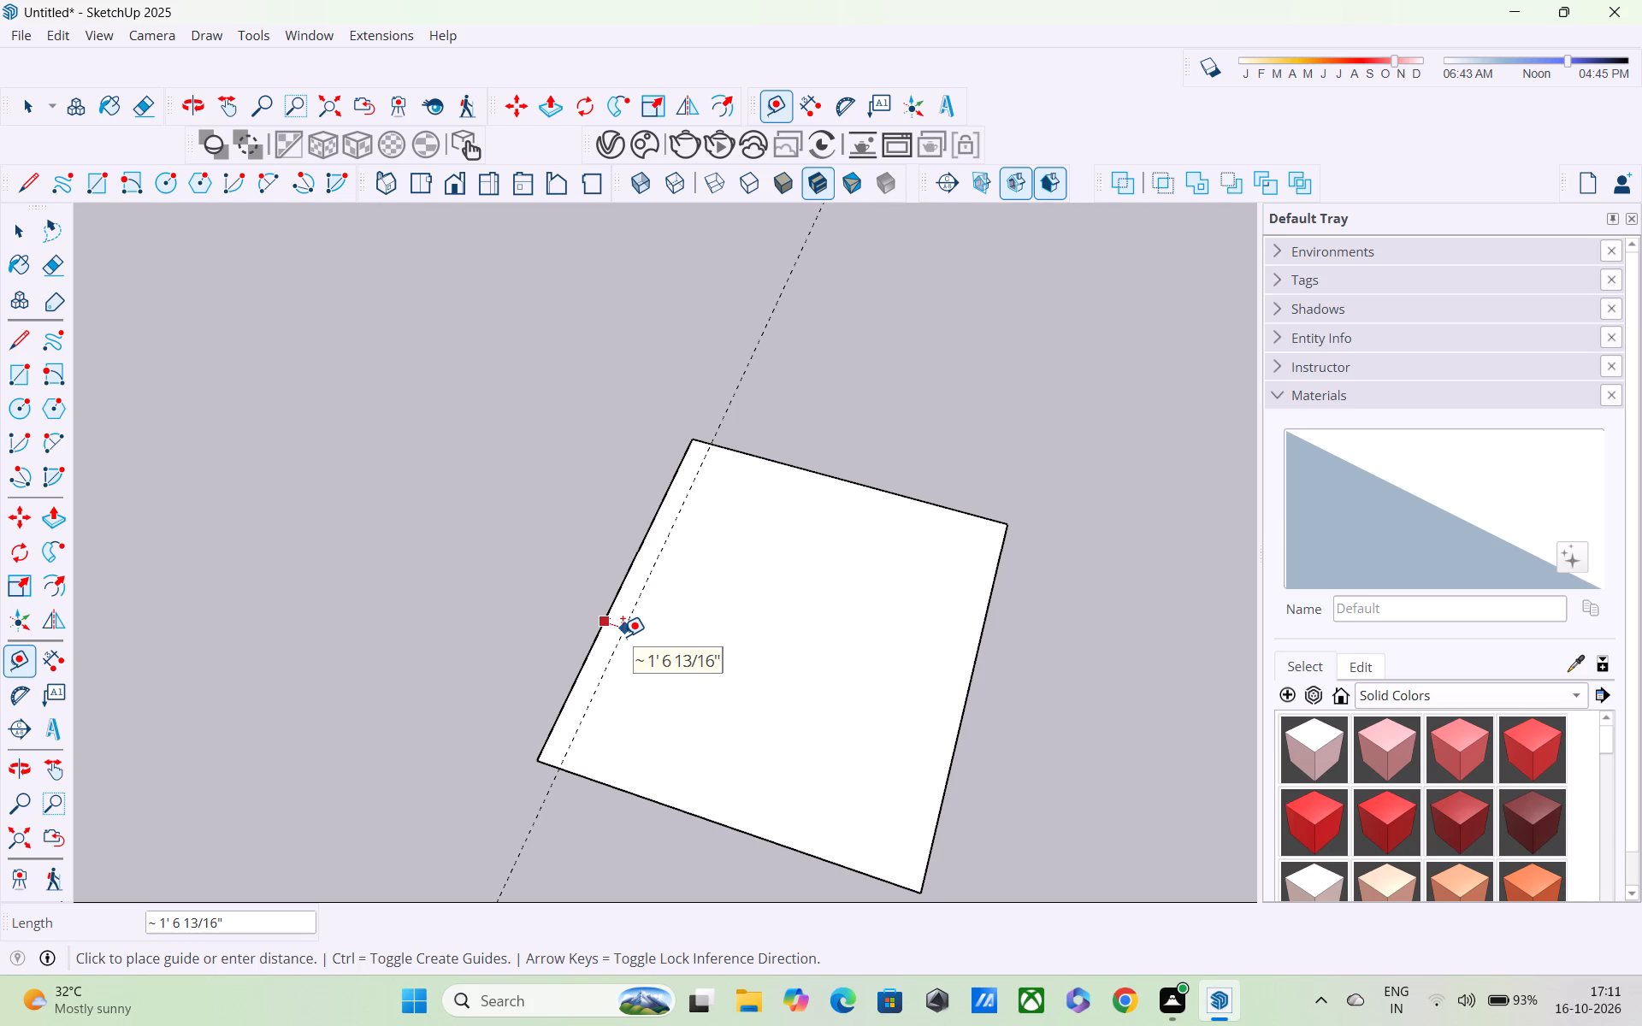
type("9\"")
key("Return")
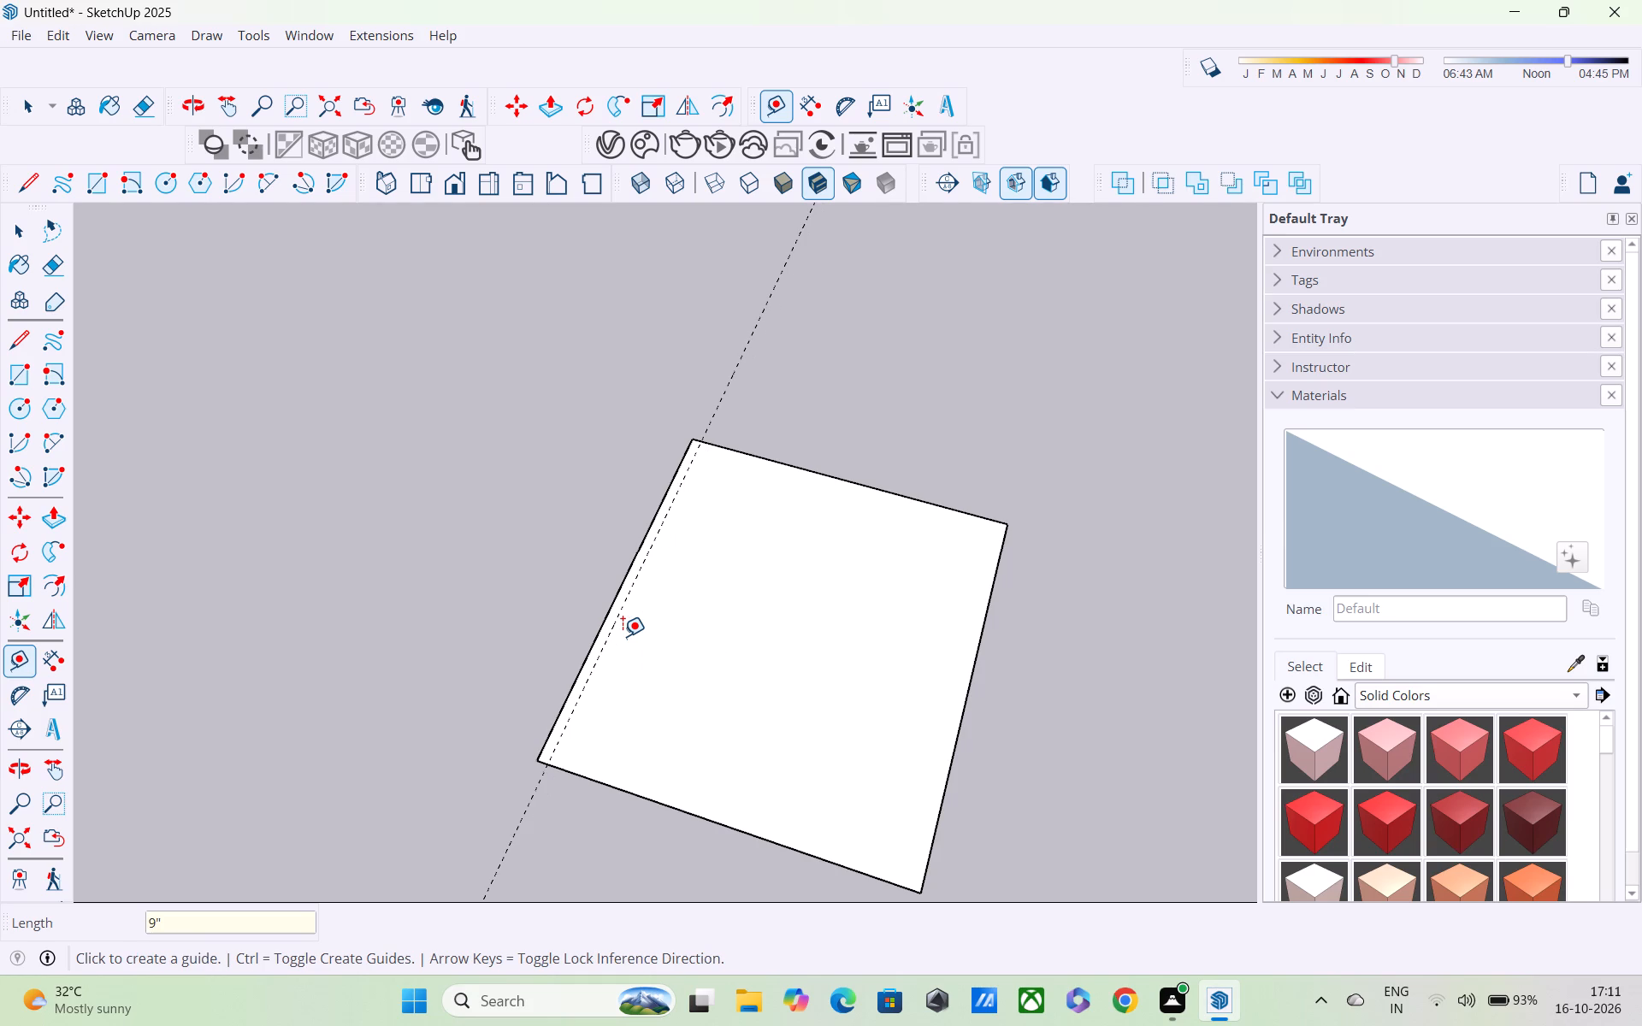
Place a guide 7' in from the rectangle's front 25' edge and a parallel one 9" further inside.
left_click(731, 823)
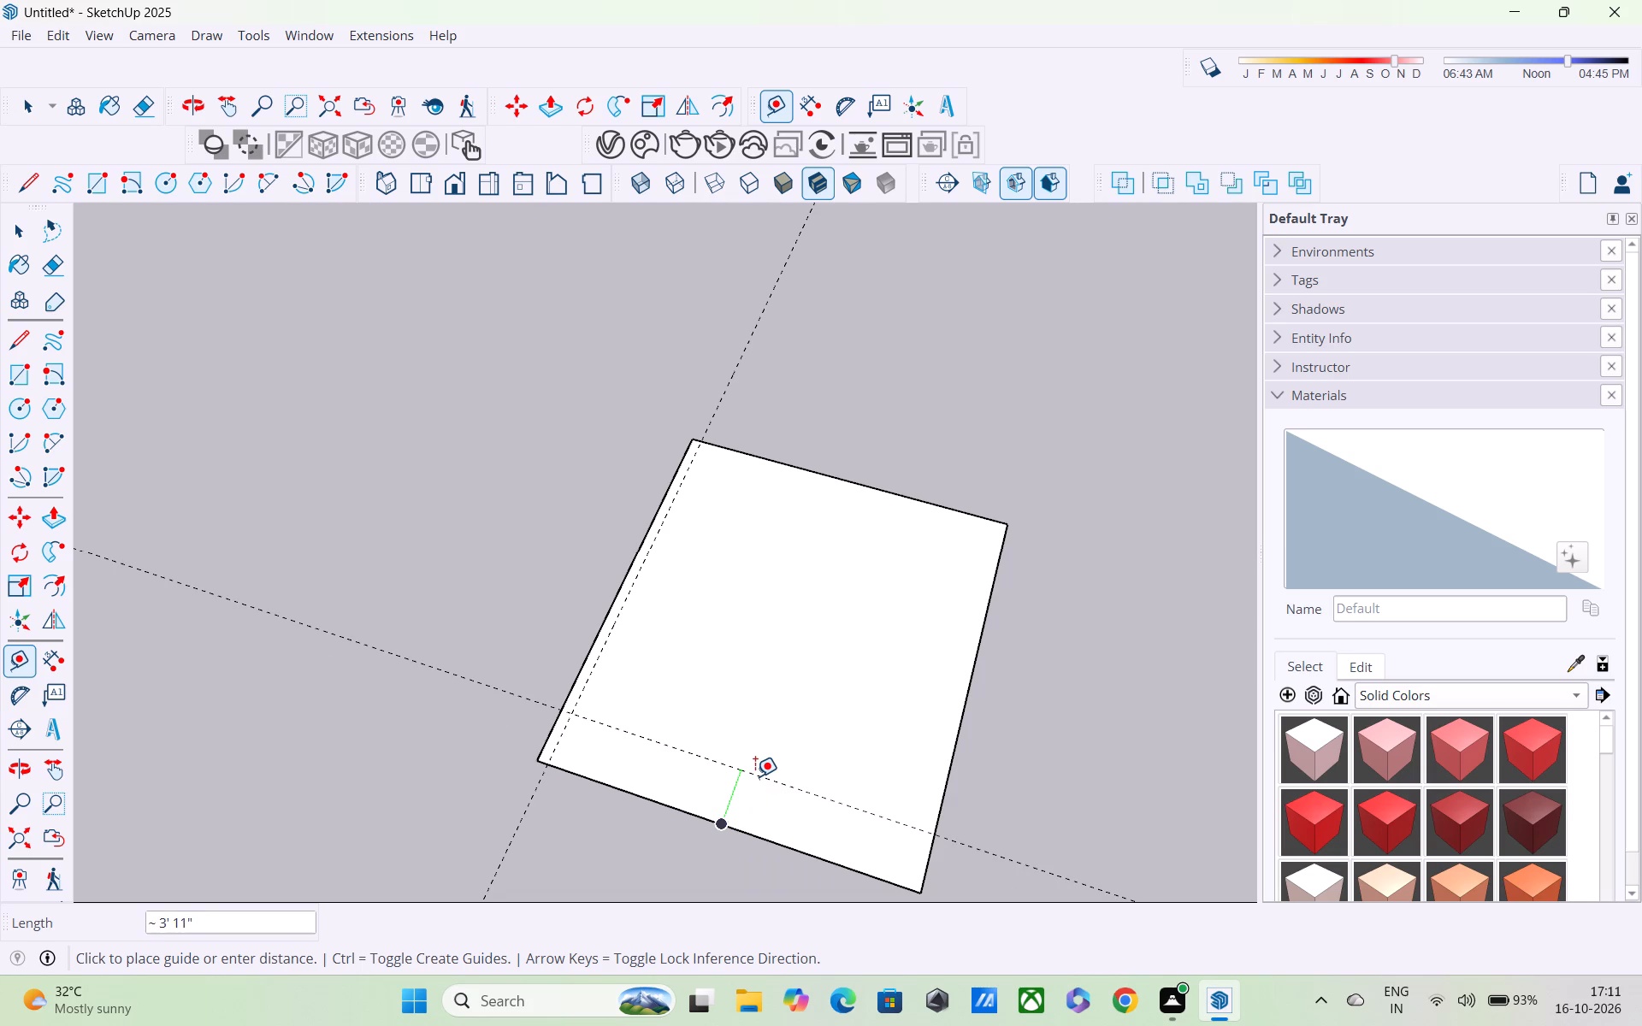
type("7'")
key("Return")
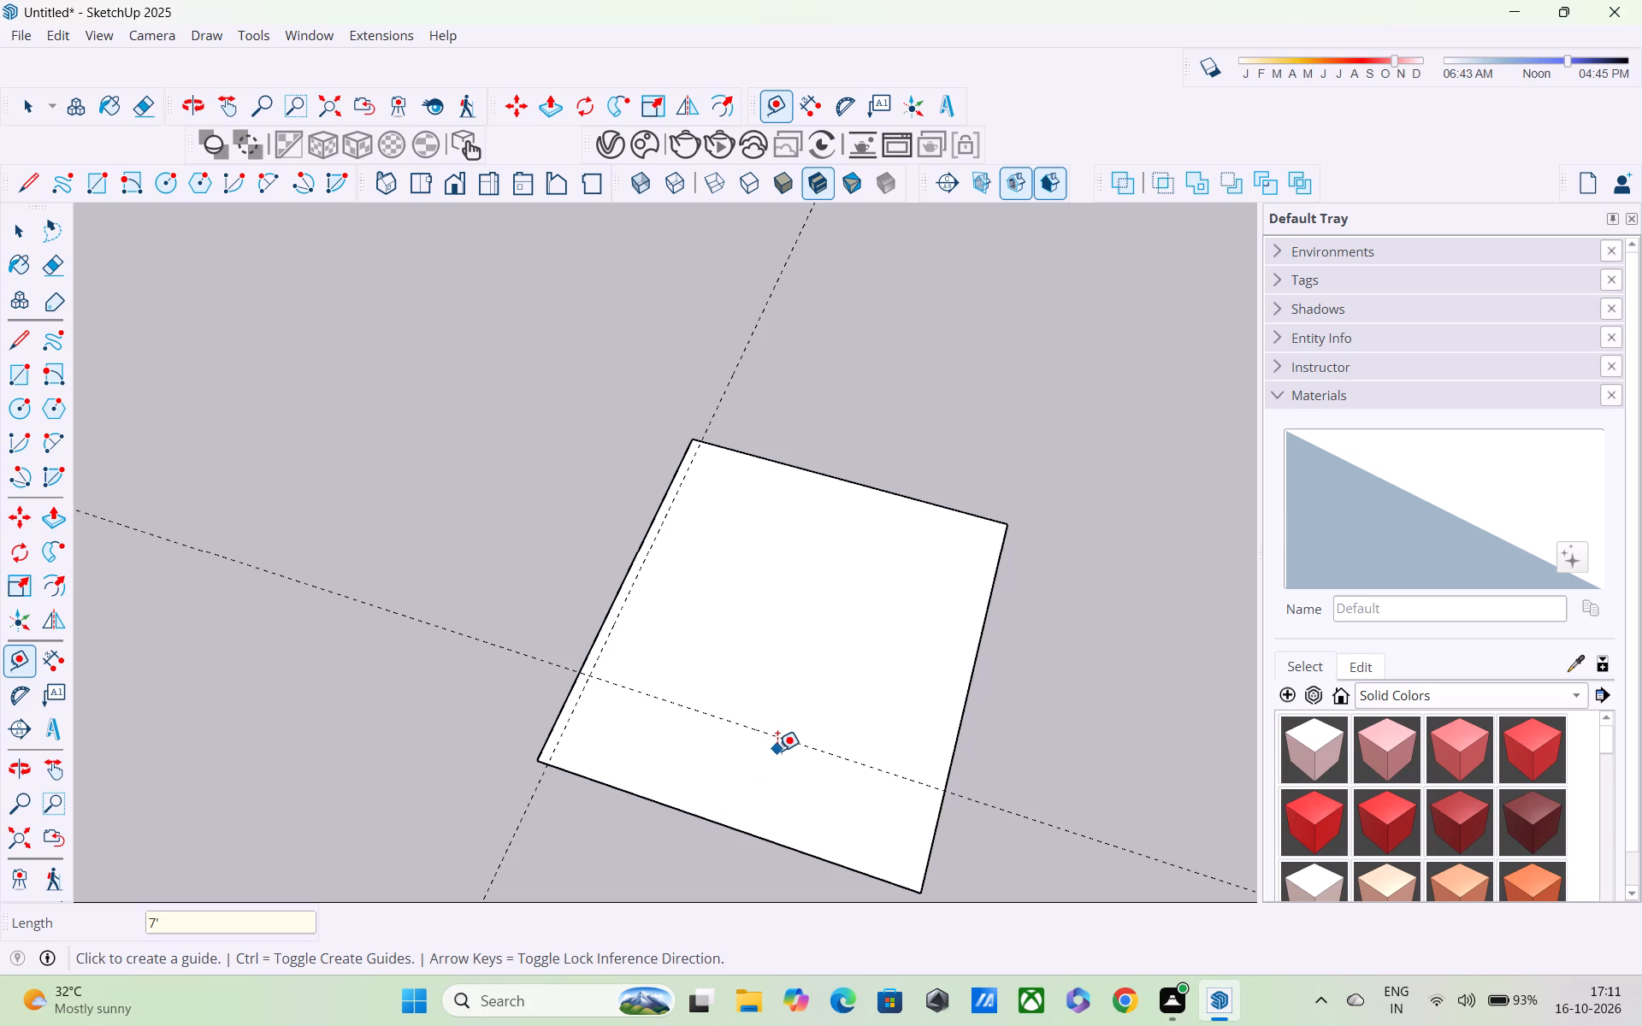
scroll(778, 750, "up", 1)
left_click(780, 734)
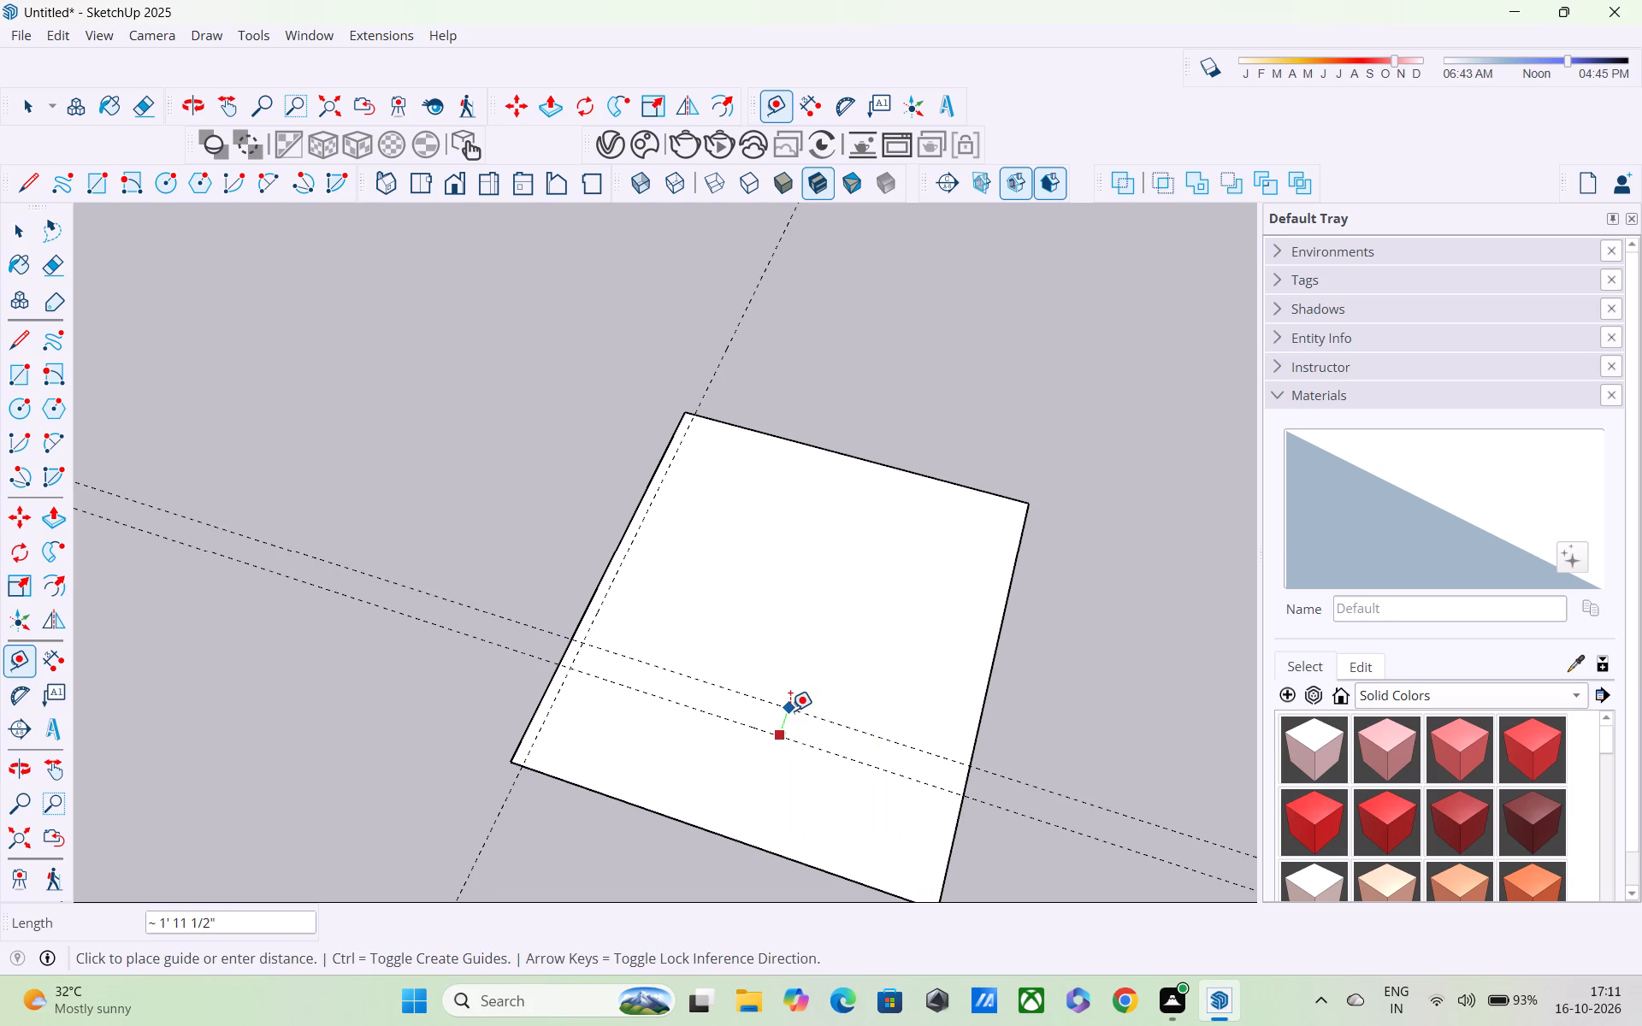
type("9\"")
key("Return")
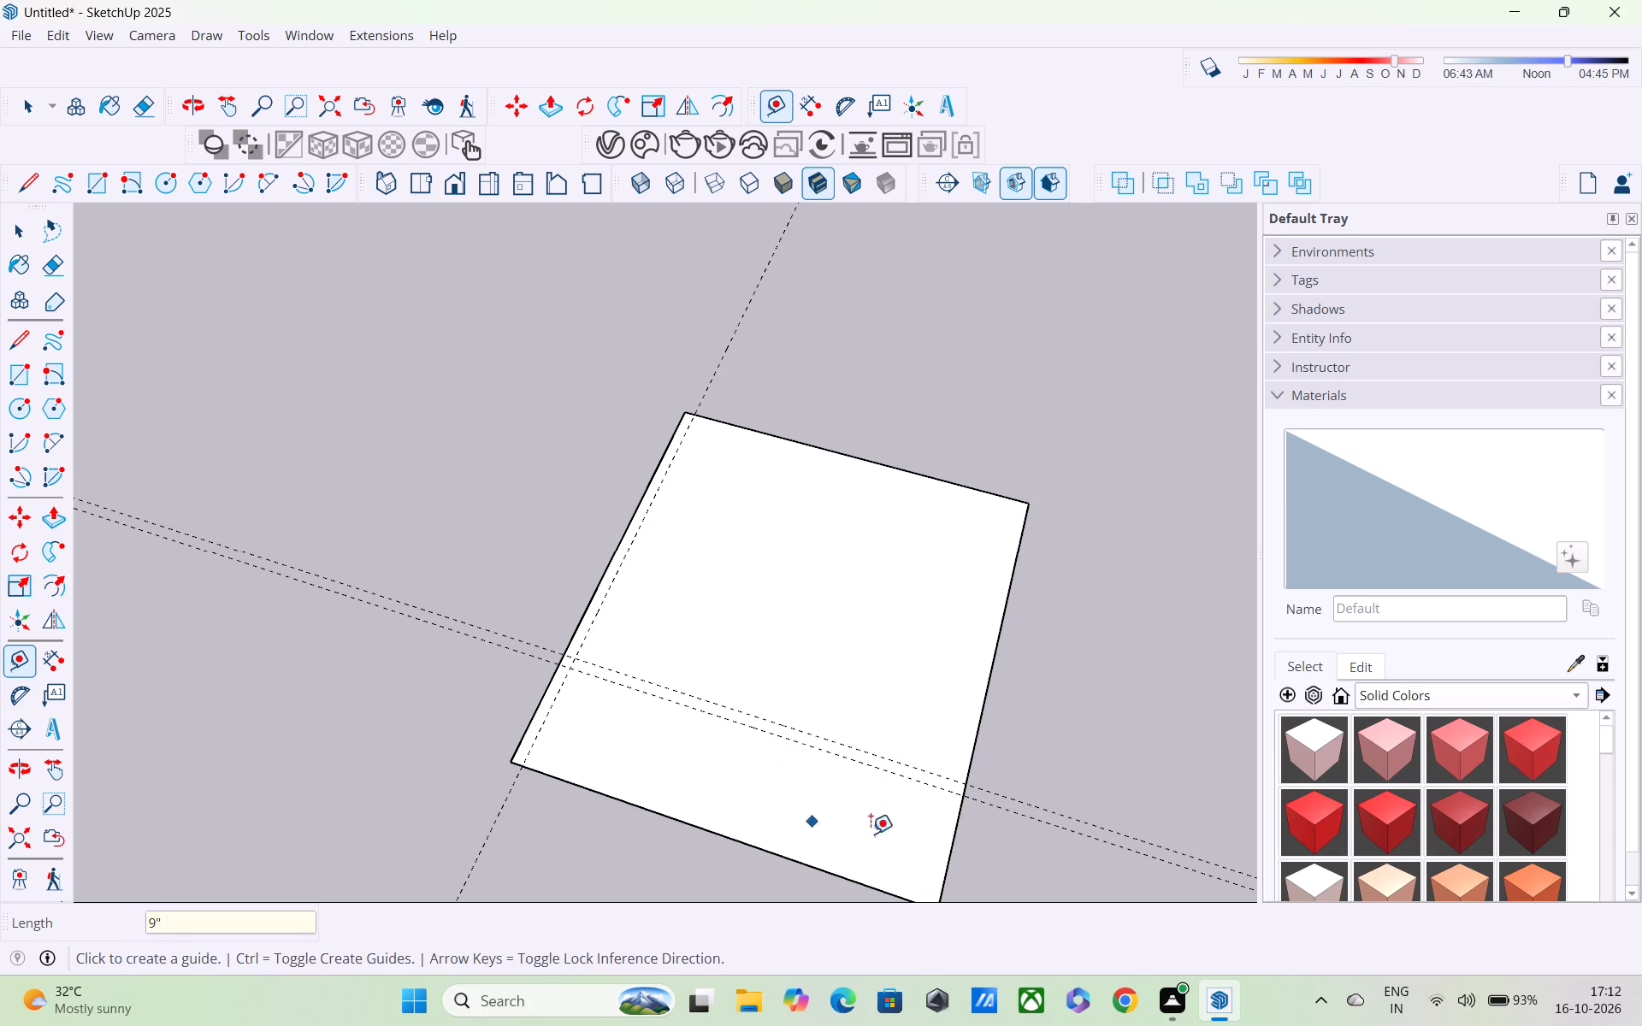
Place a guide 9" inside the rectangle's right 30' edge and a second one another 9" further in.
left_click(988, 663)
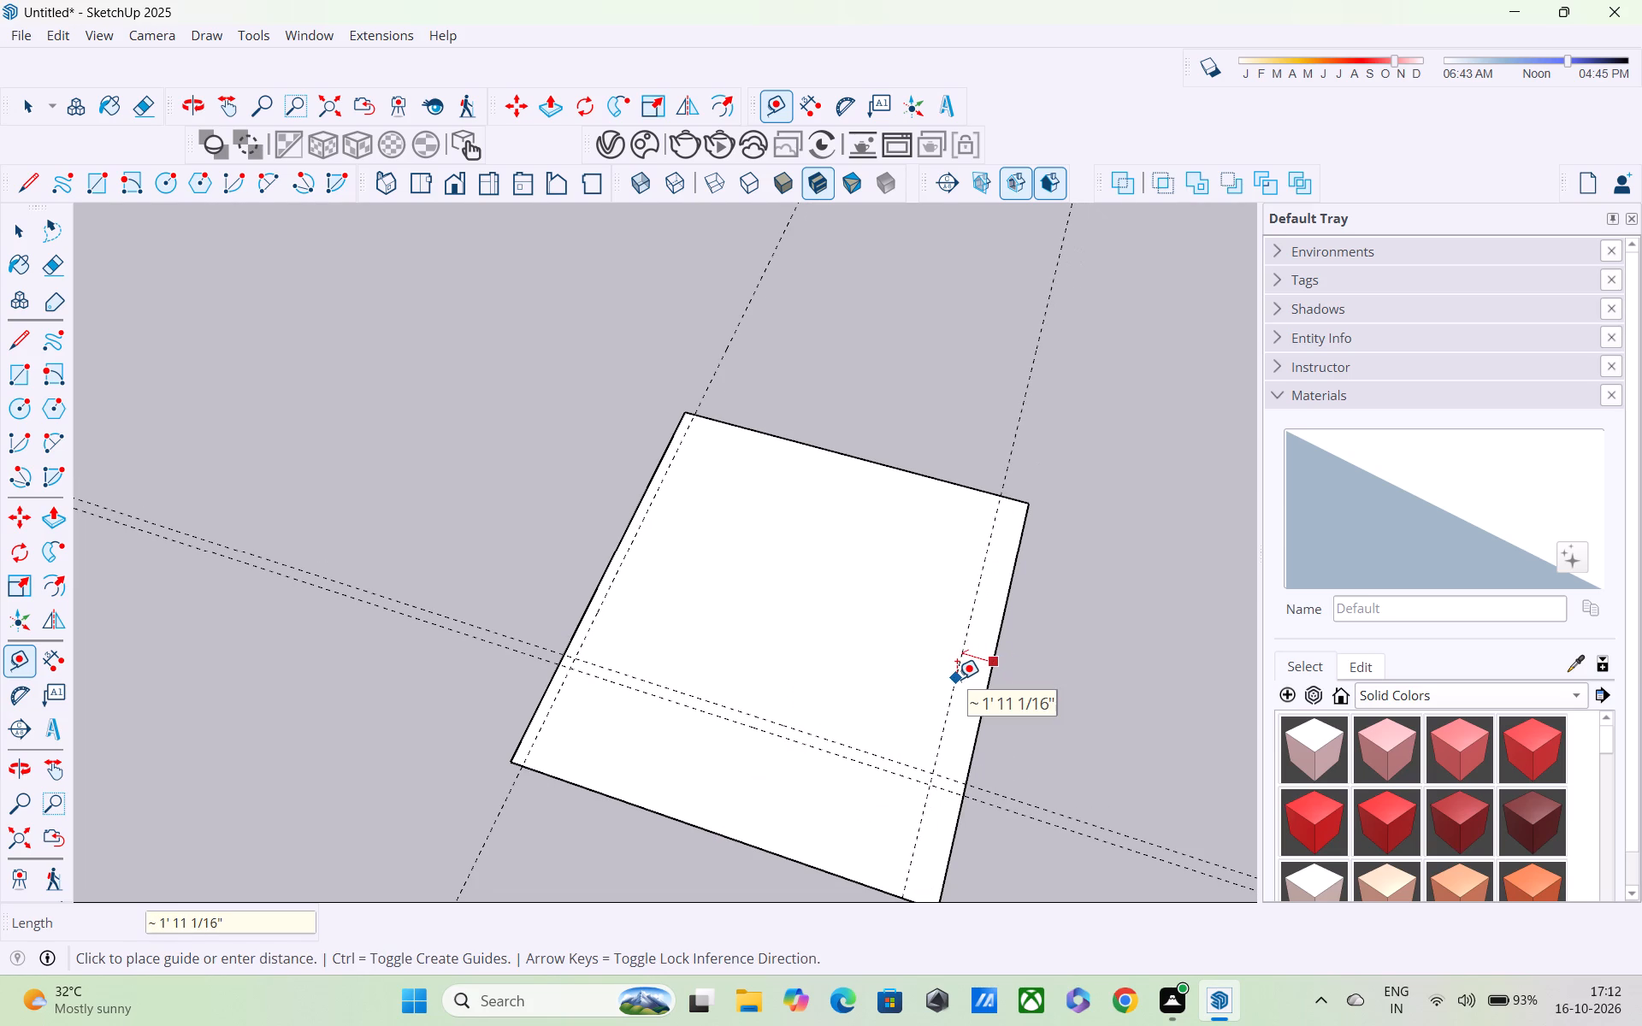
type("9\"")
key("Return")
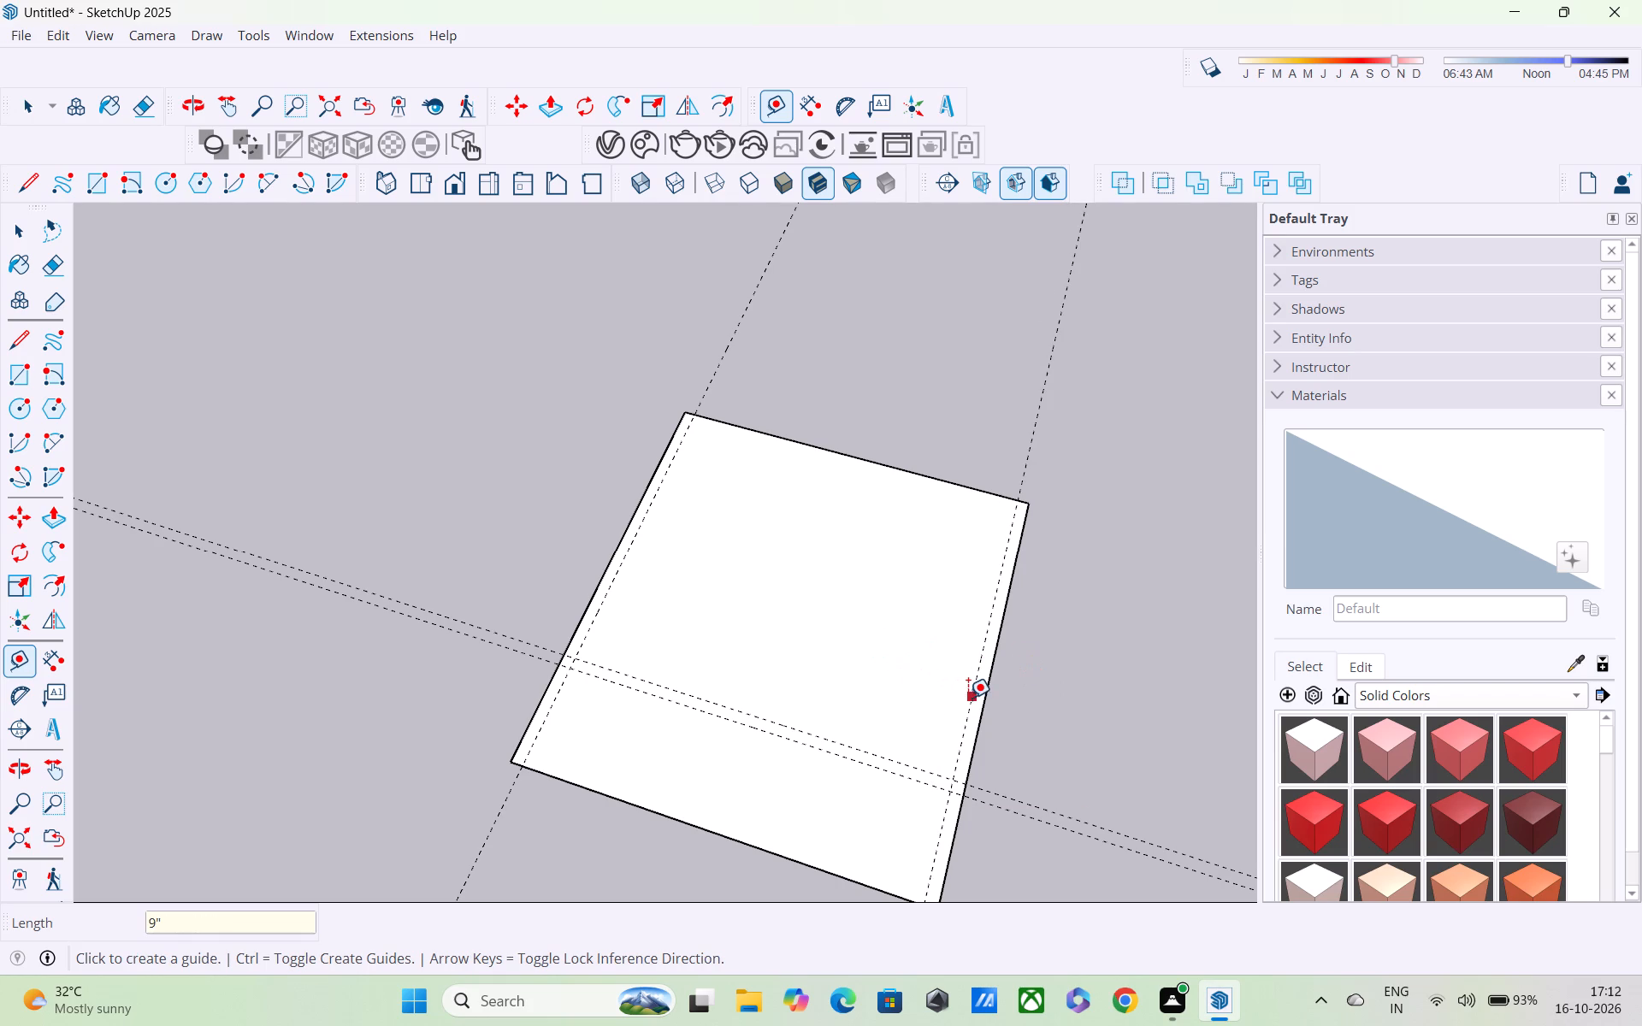
left_click(971, 691)
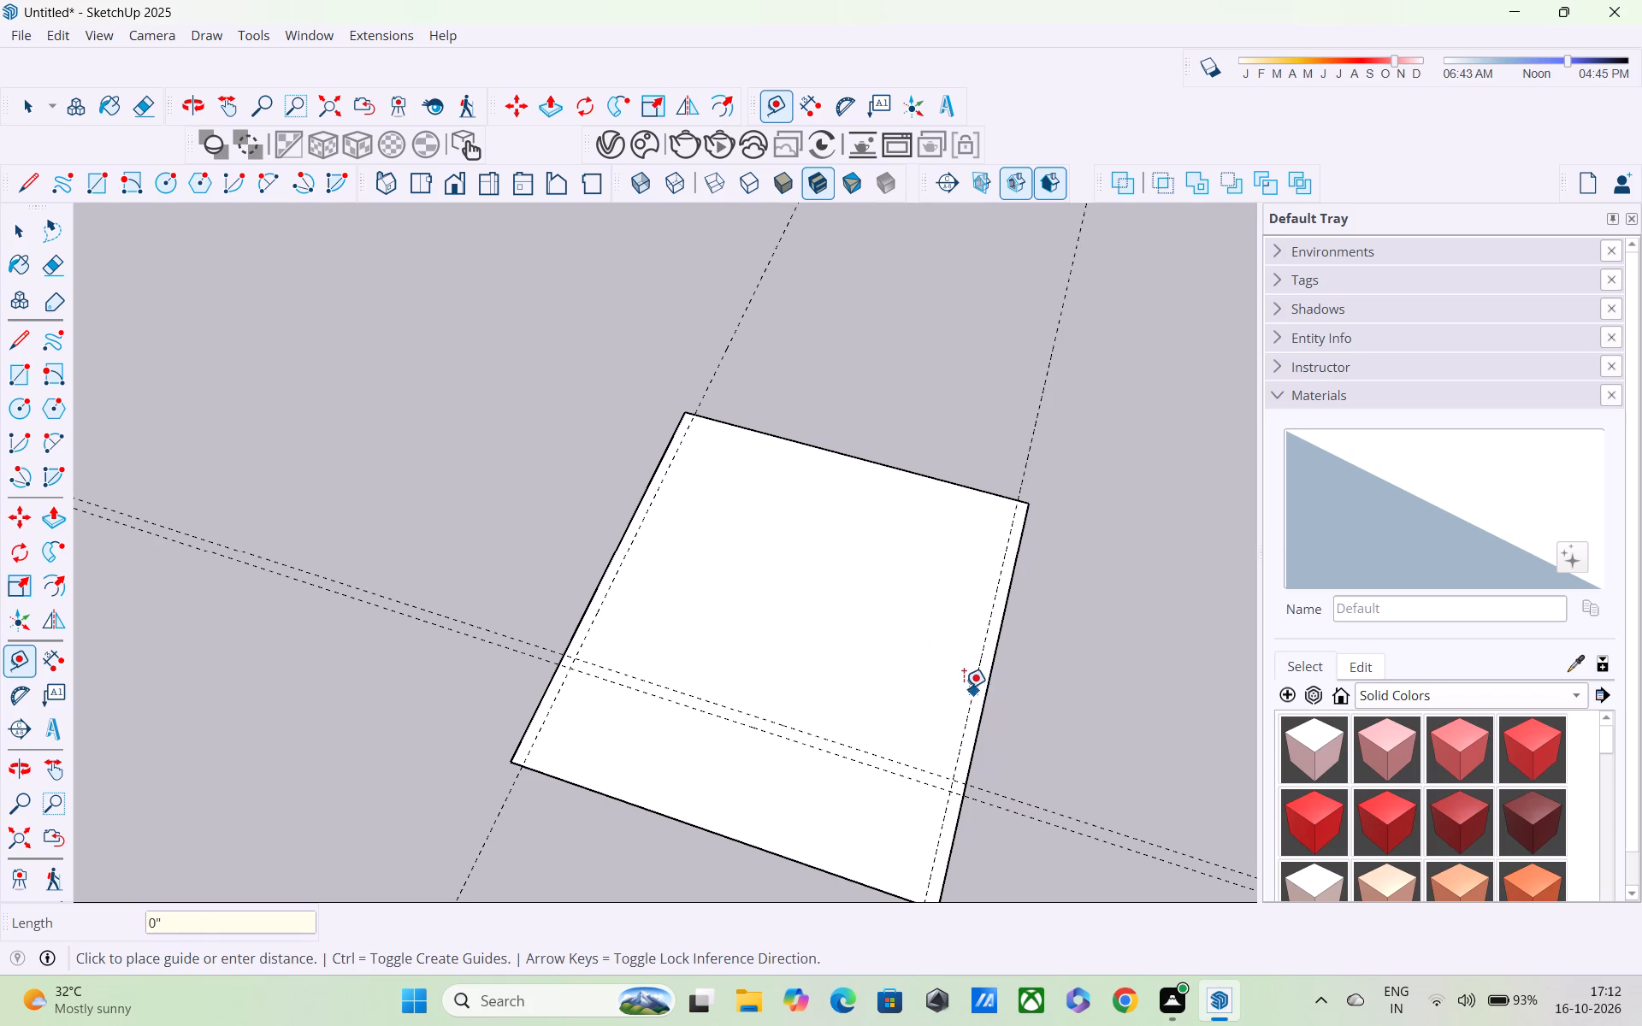
type("9\"")
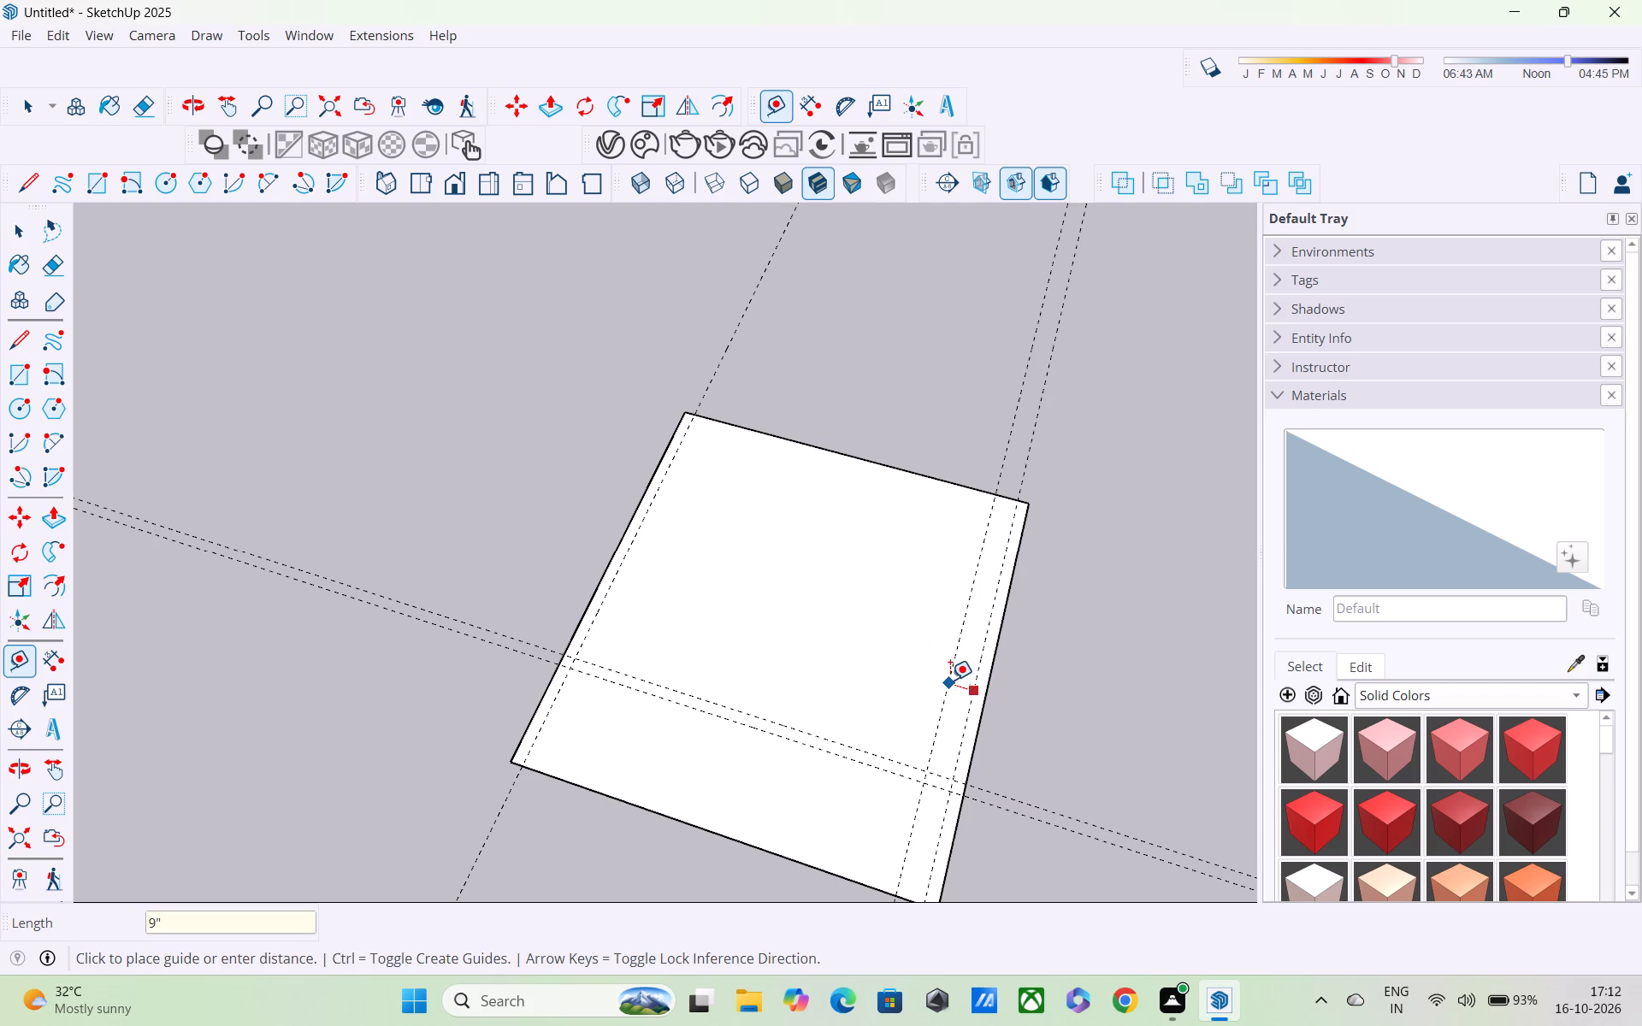
key("Return")
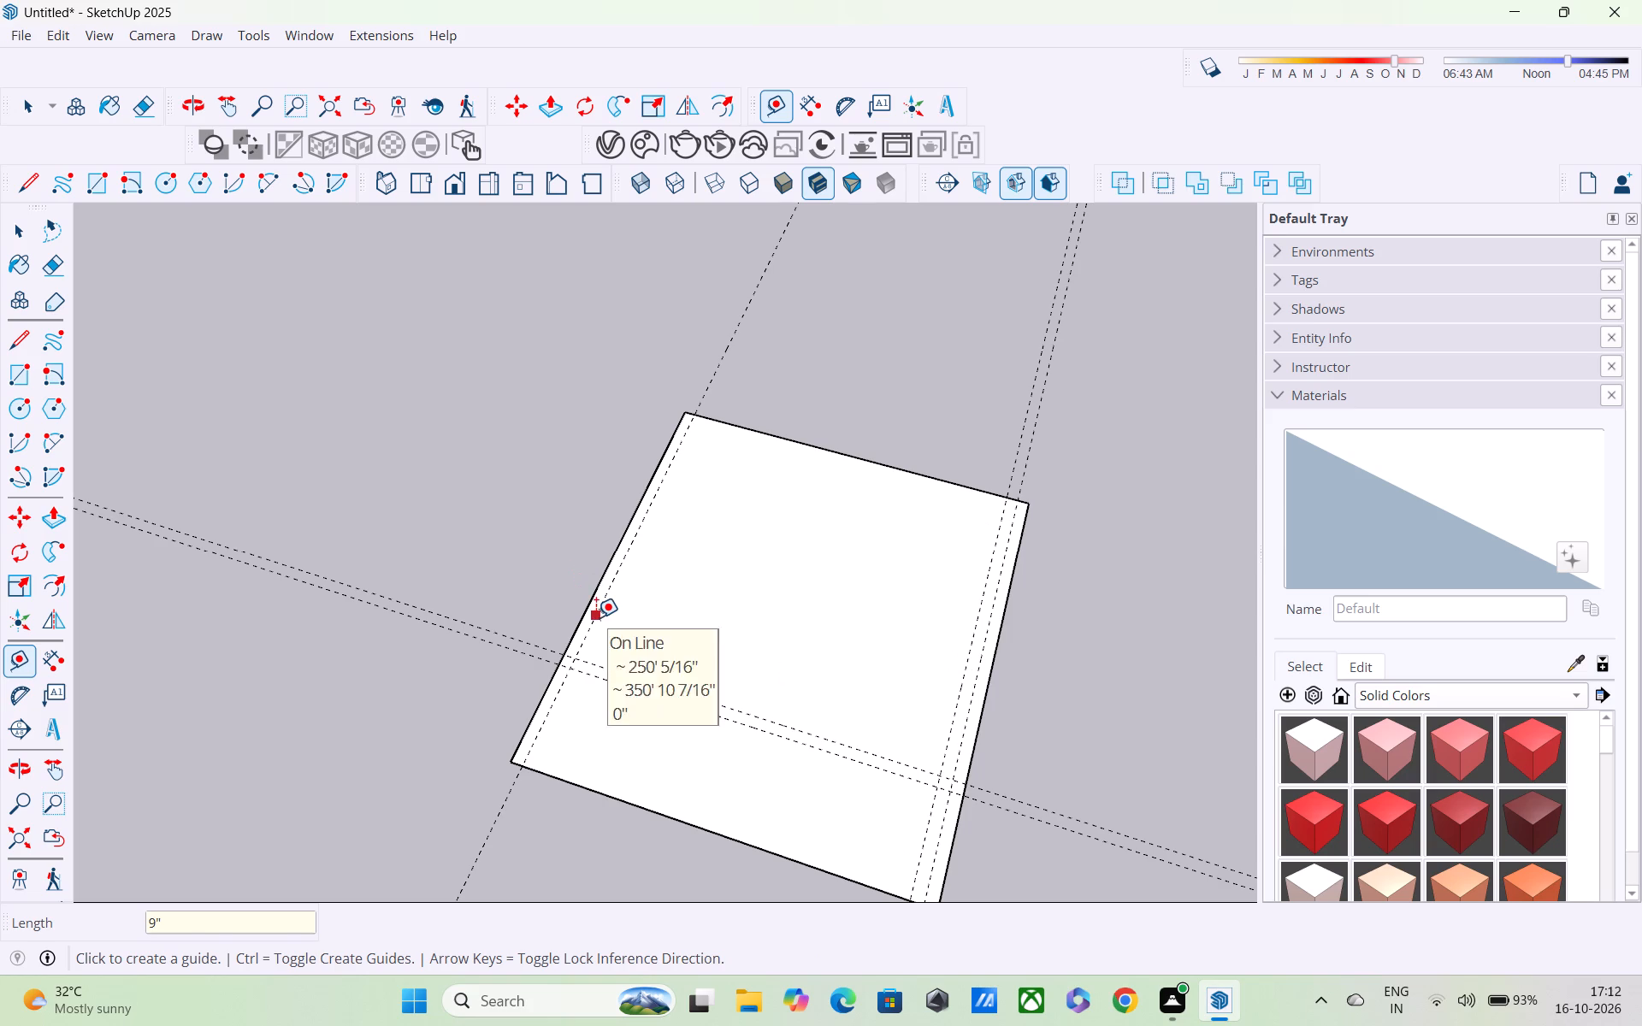
Add a second guide 9" further inward from the existing guide along the left 30' edge.
left_click(596, 617)
type("9\"")
key("Return")
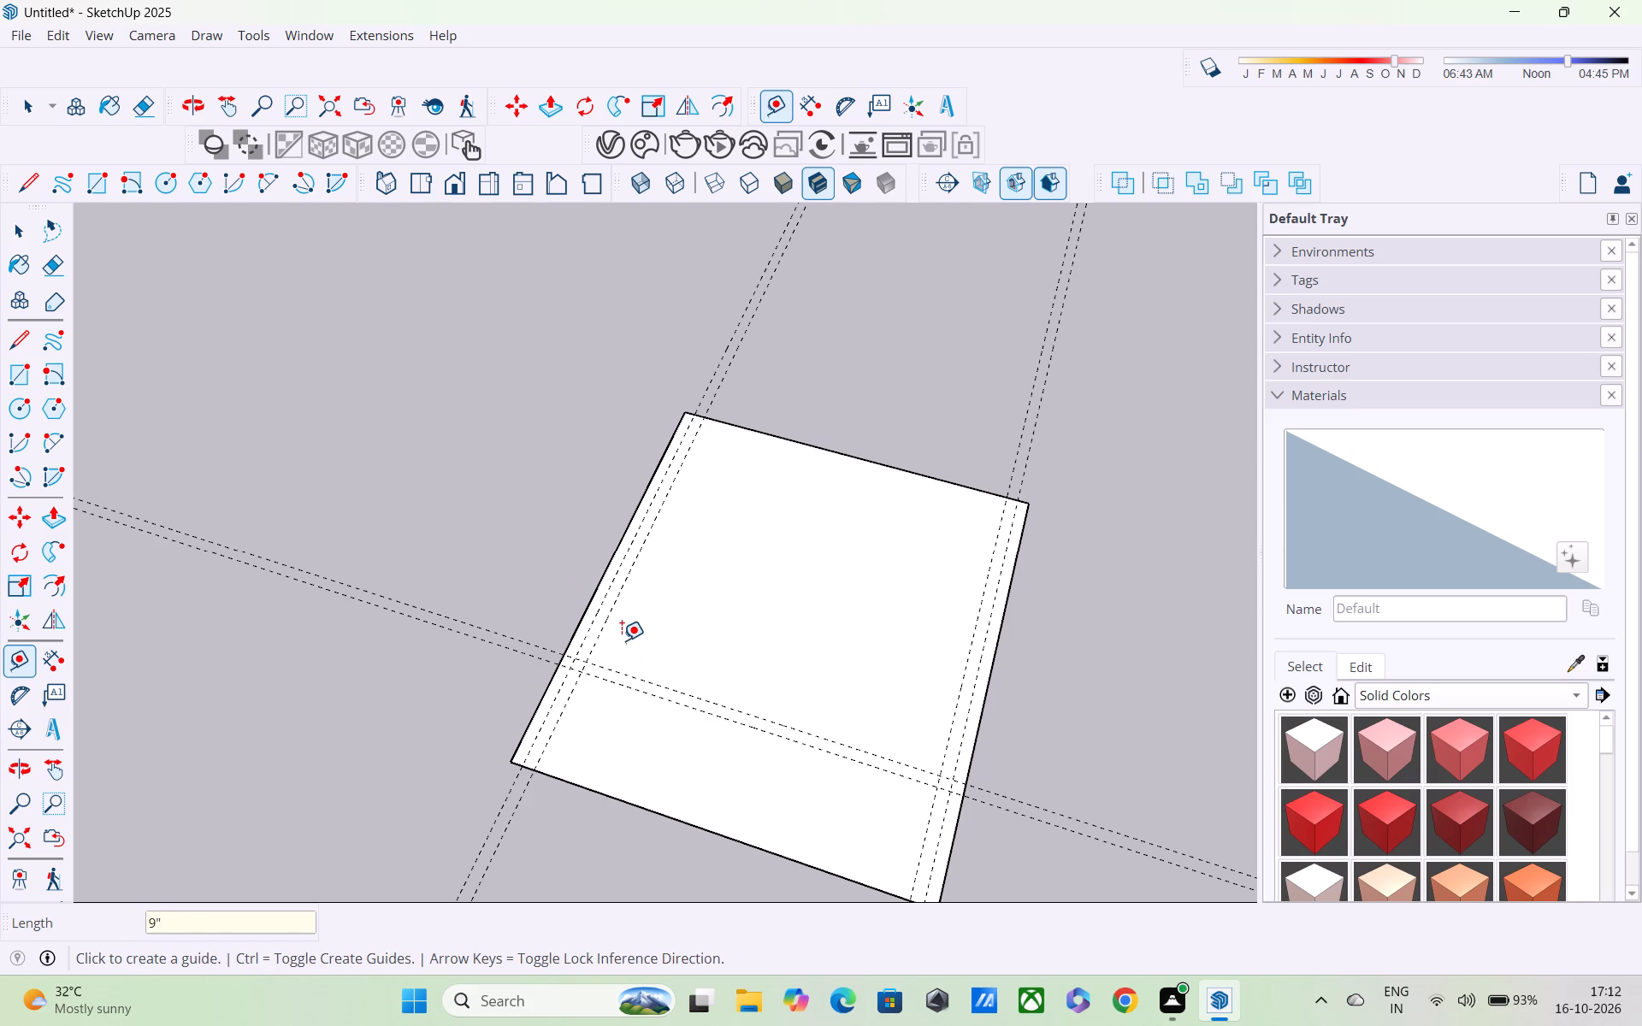
Place a guide line 9" inside the rectangle's back 25' edge.
left_click(924, 475)
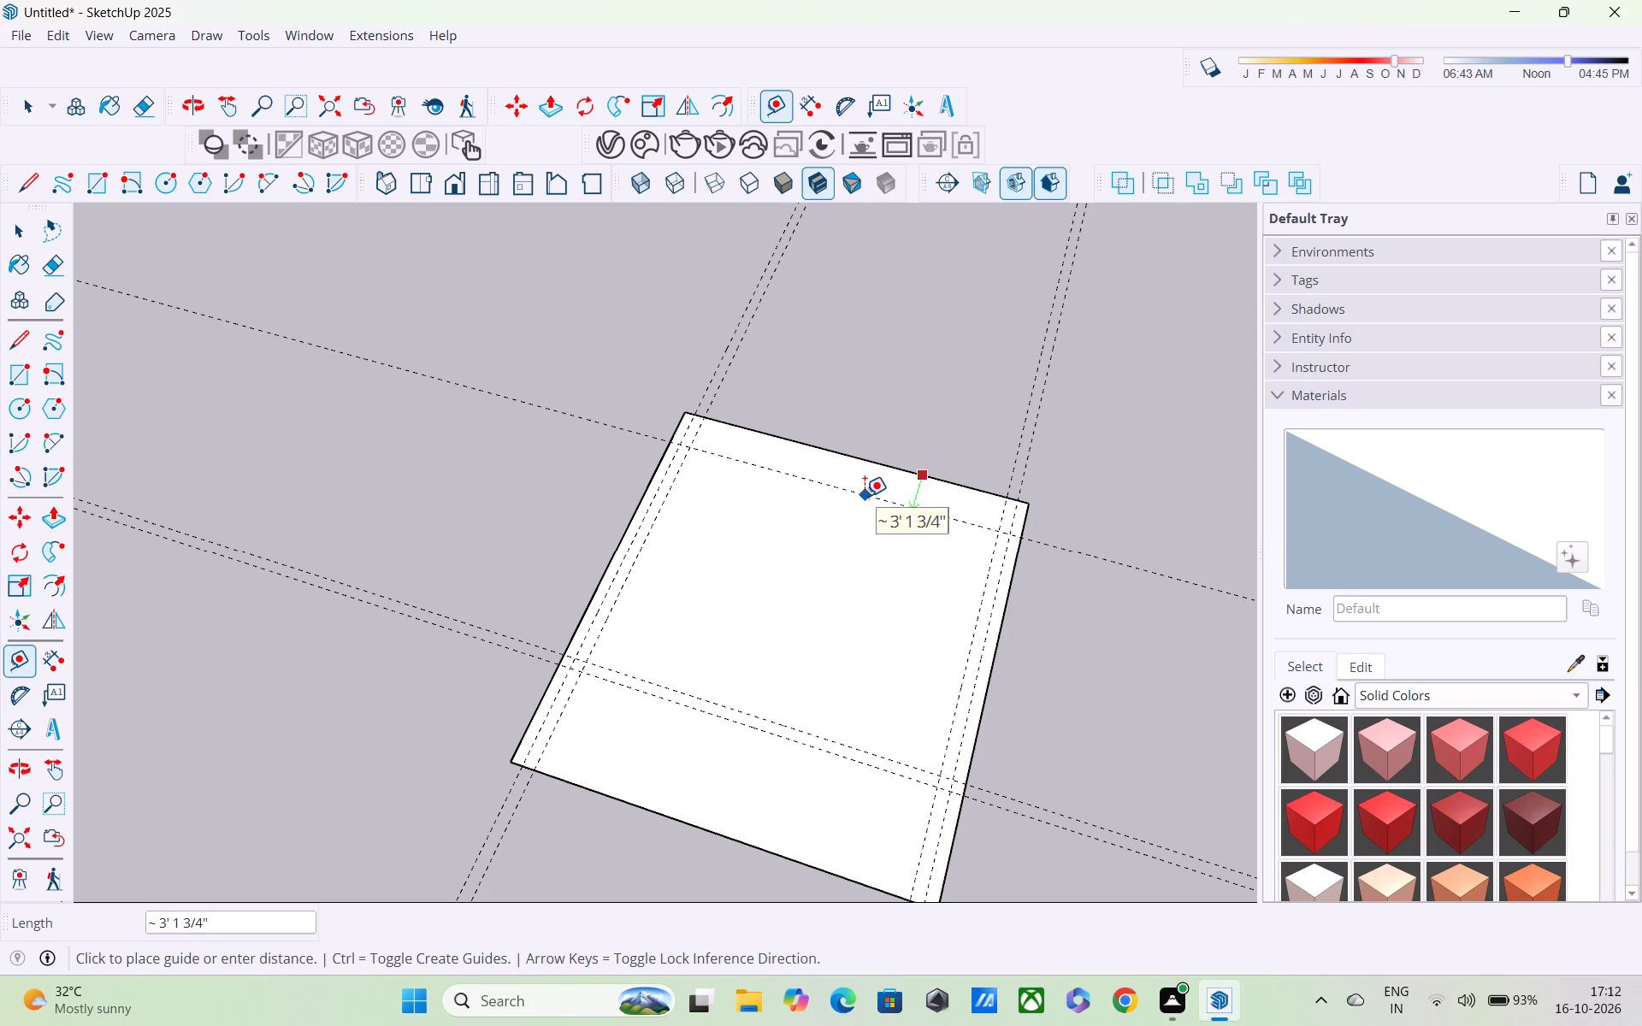
key("9")
key("apostrophe")
key("BackSpace")
key("shift+quotedbl")
key("Return")
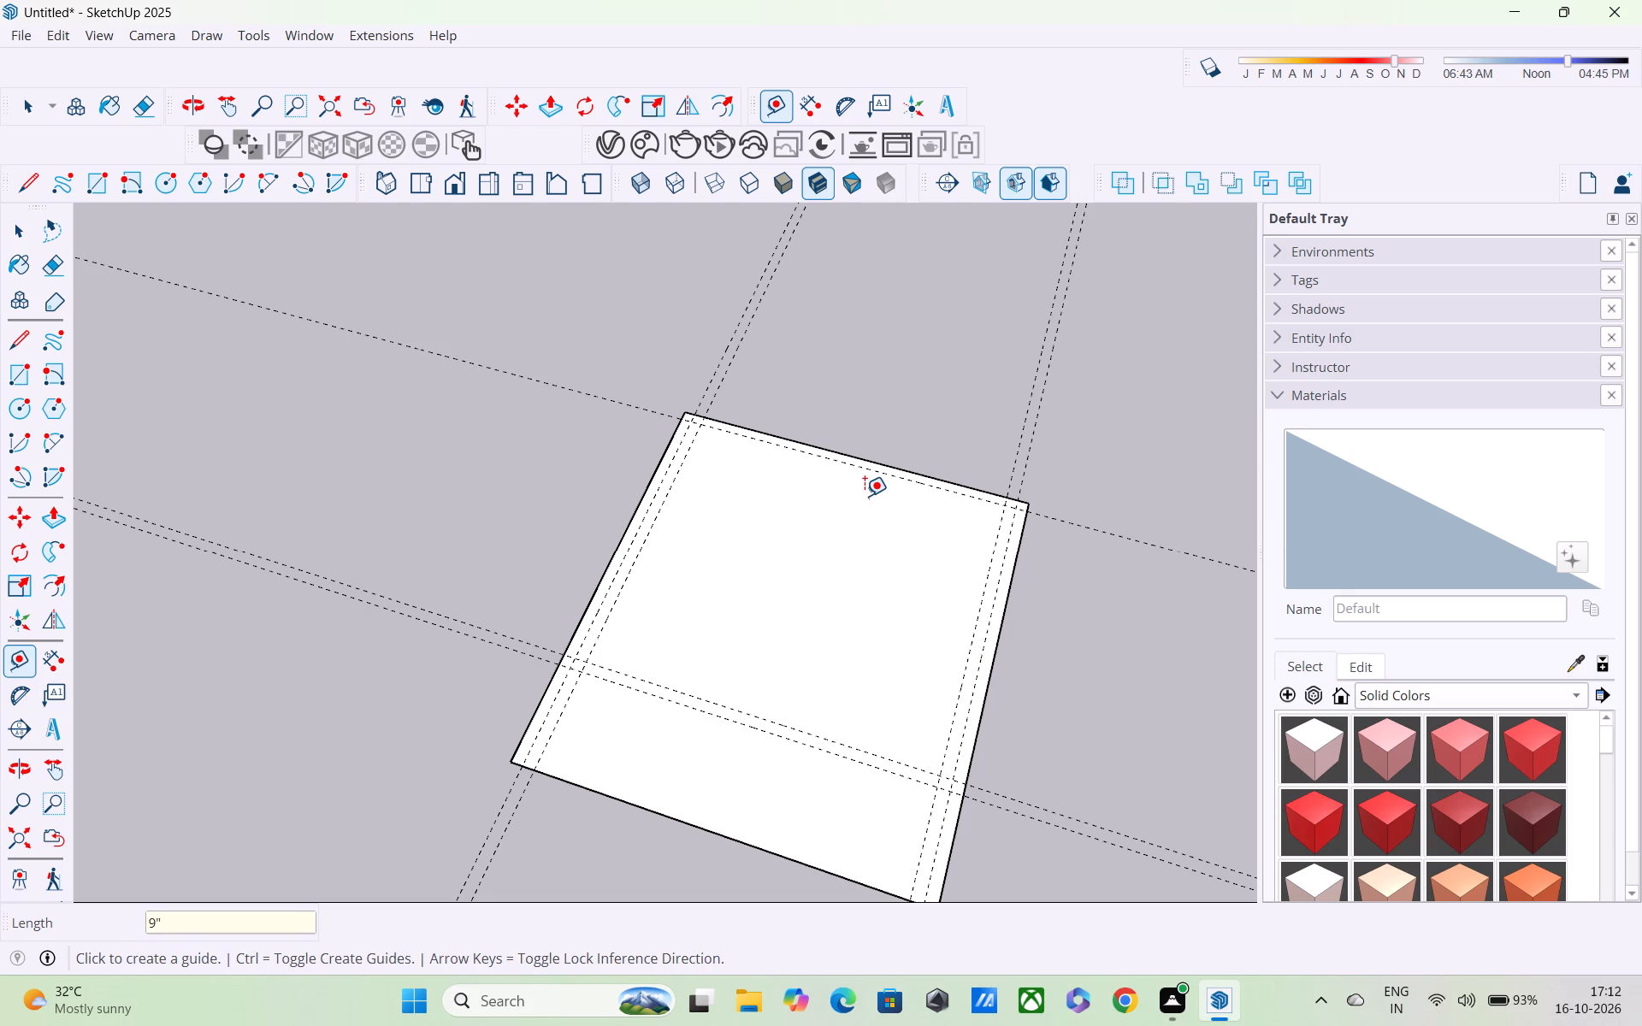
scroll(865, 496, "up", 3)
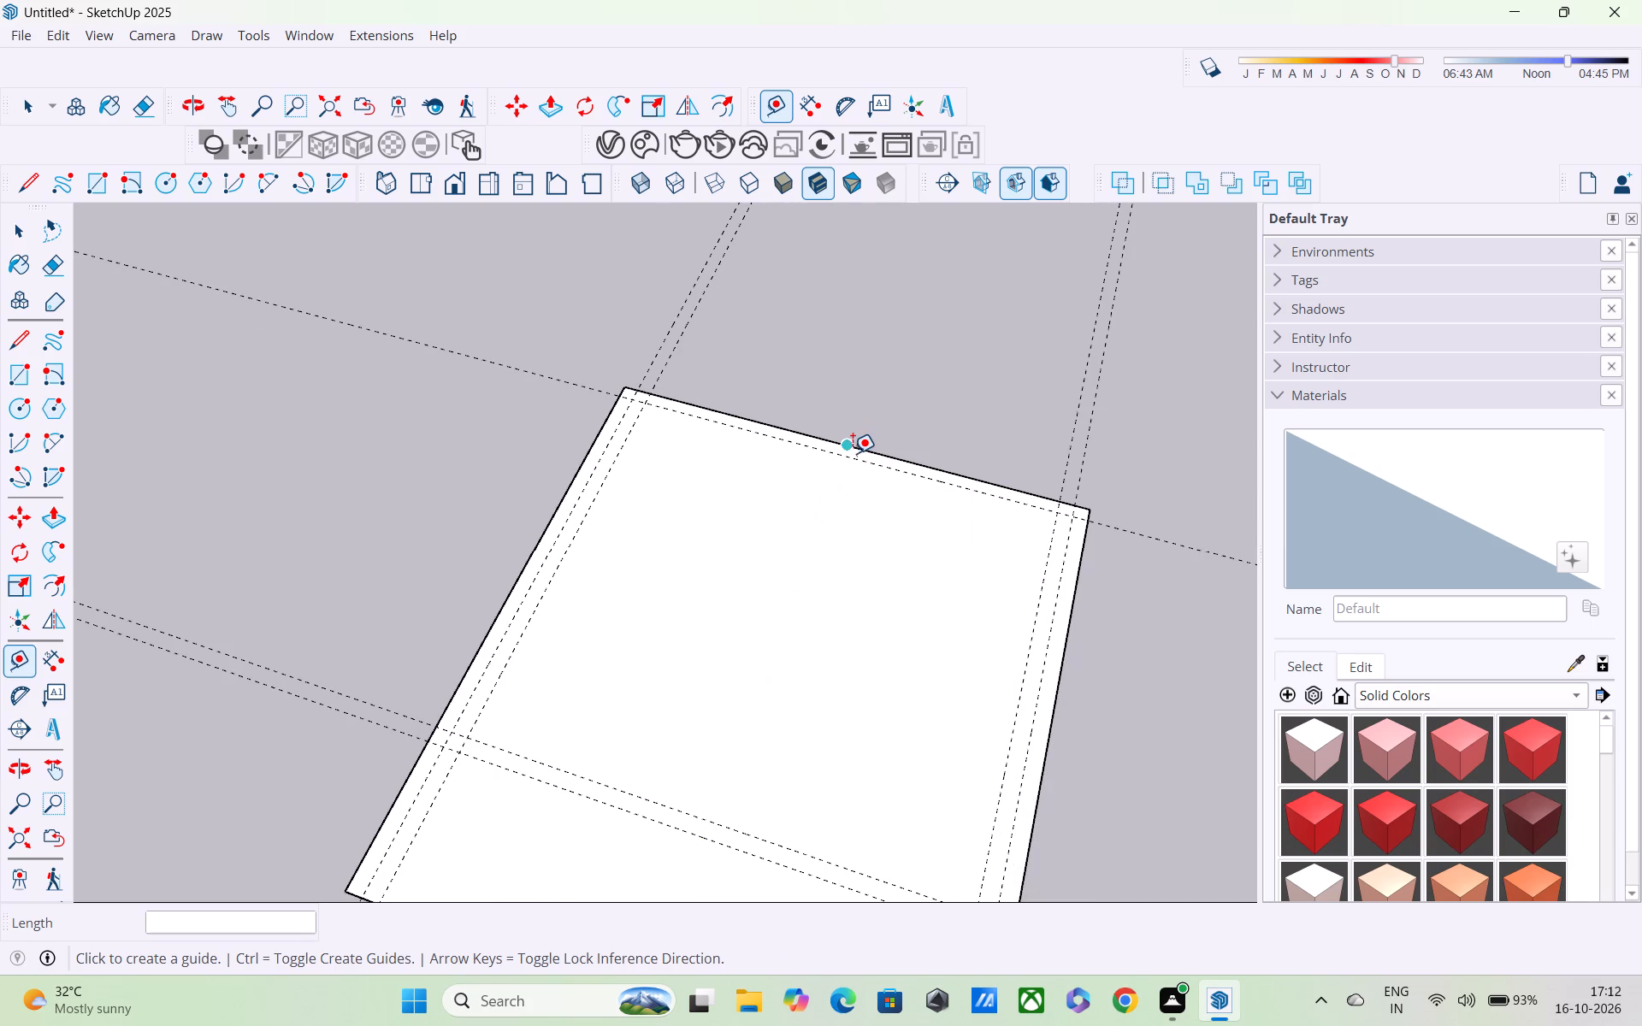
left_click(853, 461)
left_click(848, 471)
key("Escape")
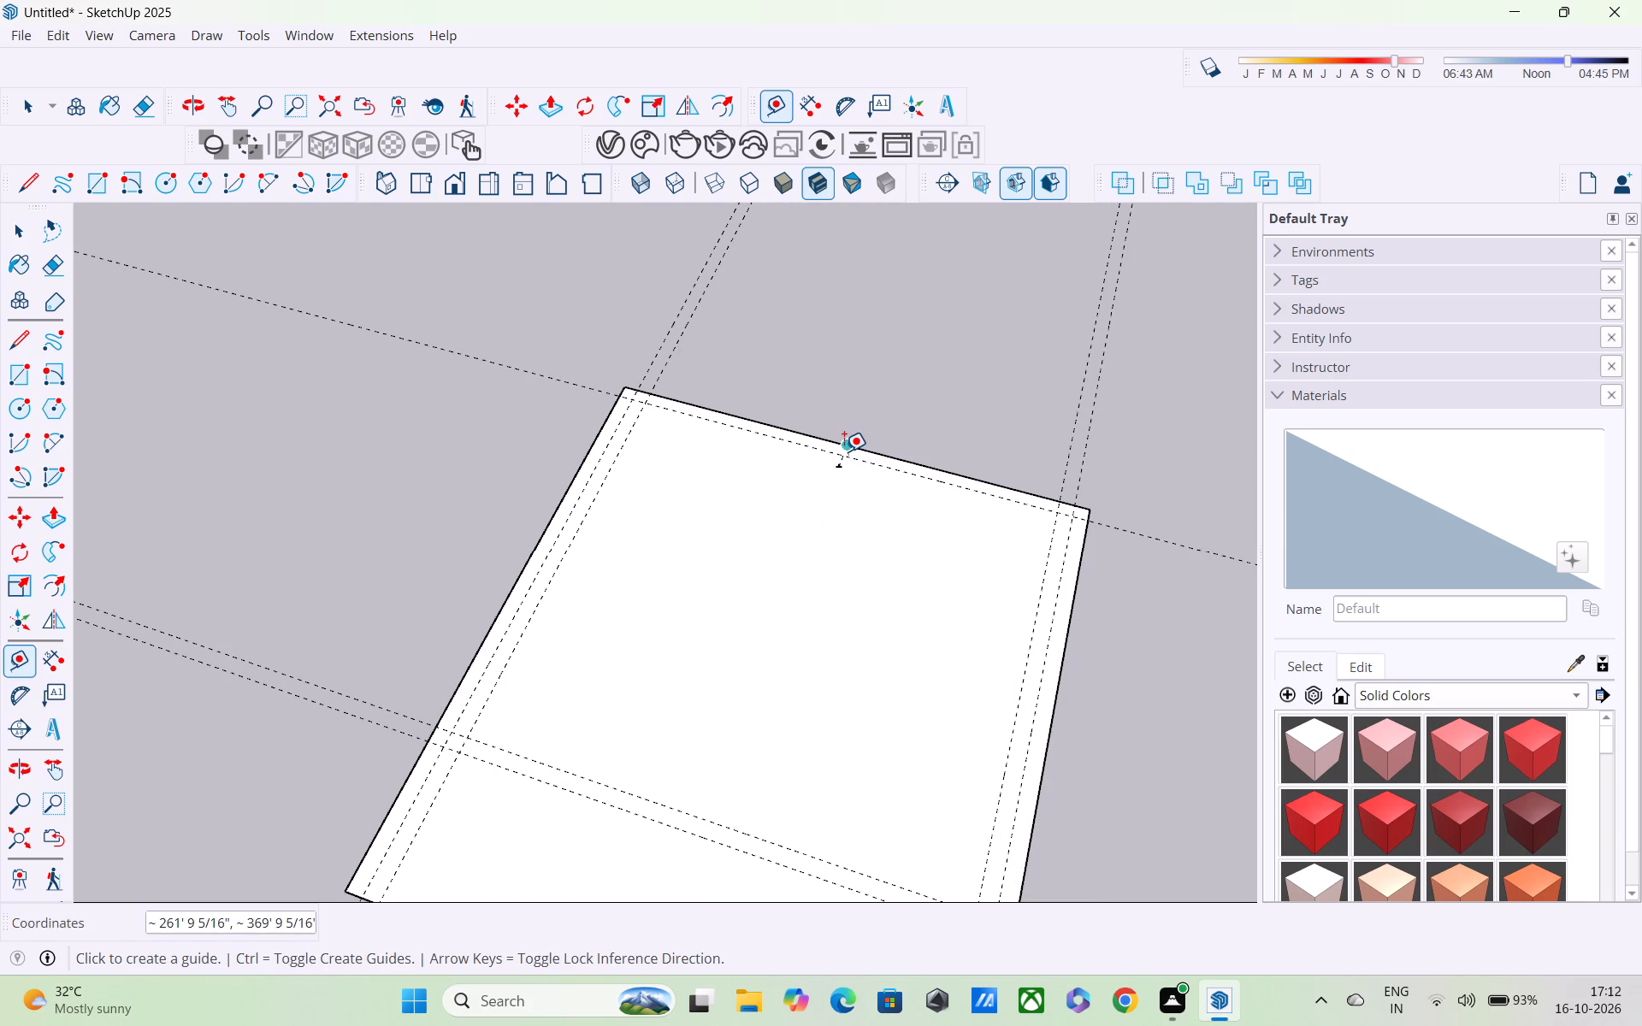
Add a second guide 9" further inward from the existing guide along the back 25' edge.
key("space")
key("Escape")
key("space")
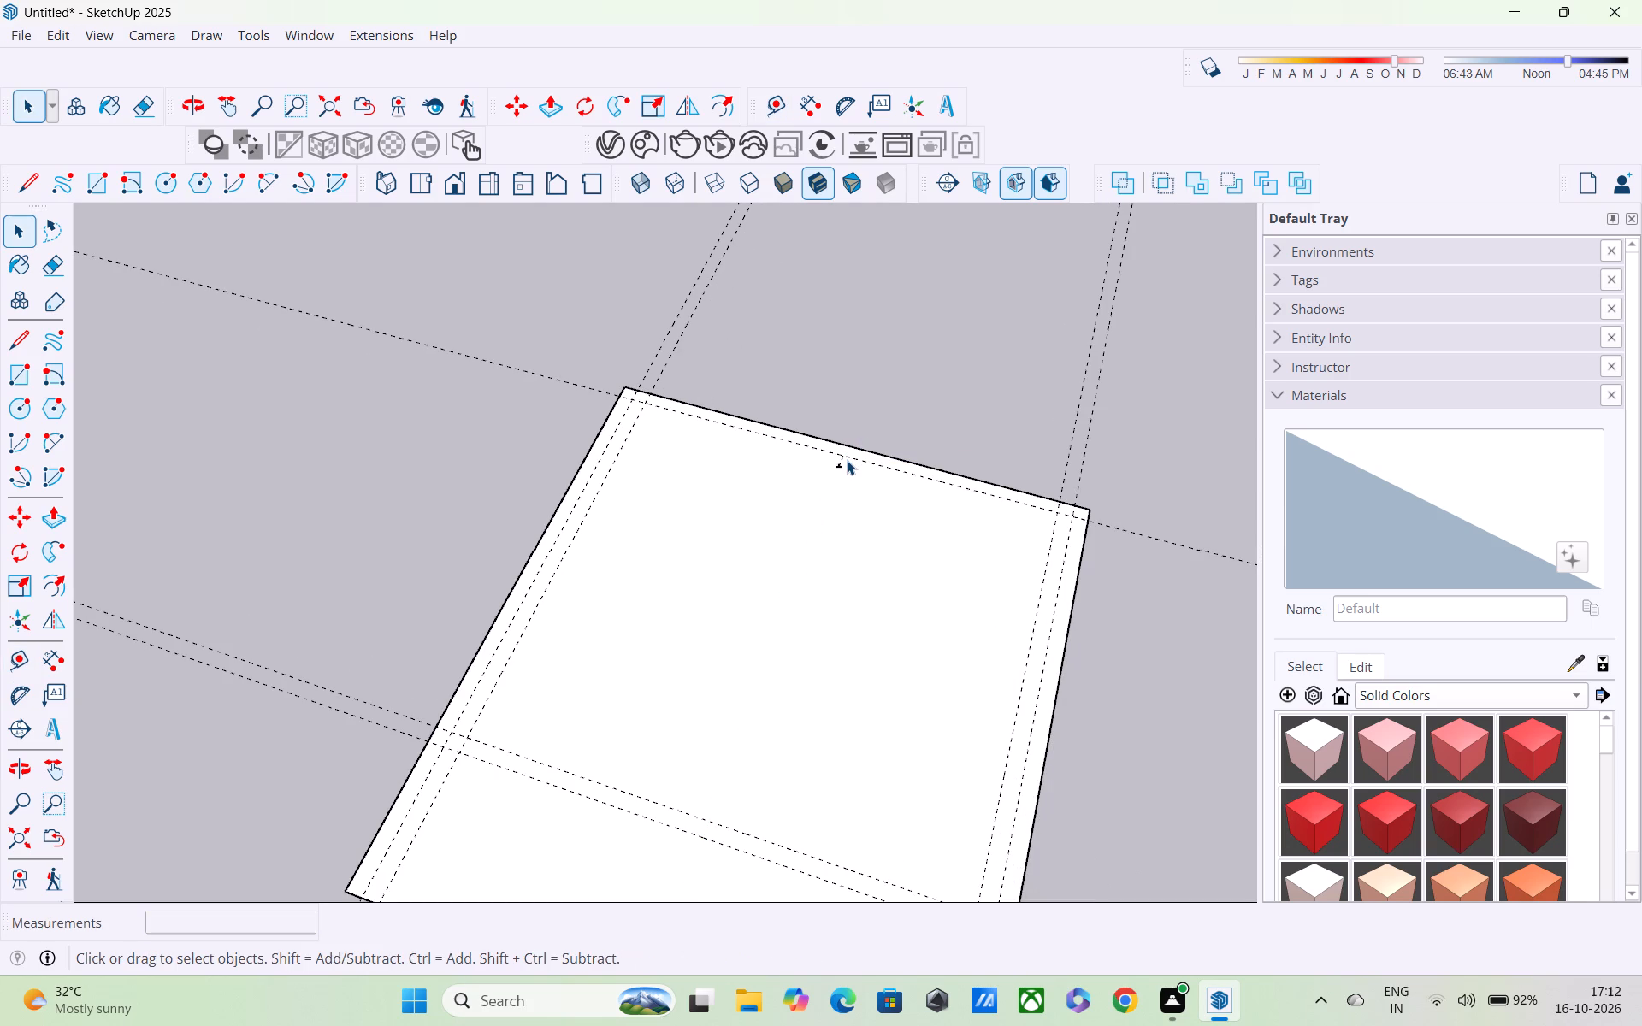
left_click(889, 409)
key("t")
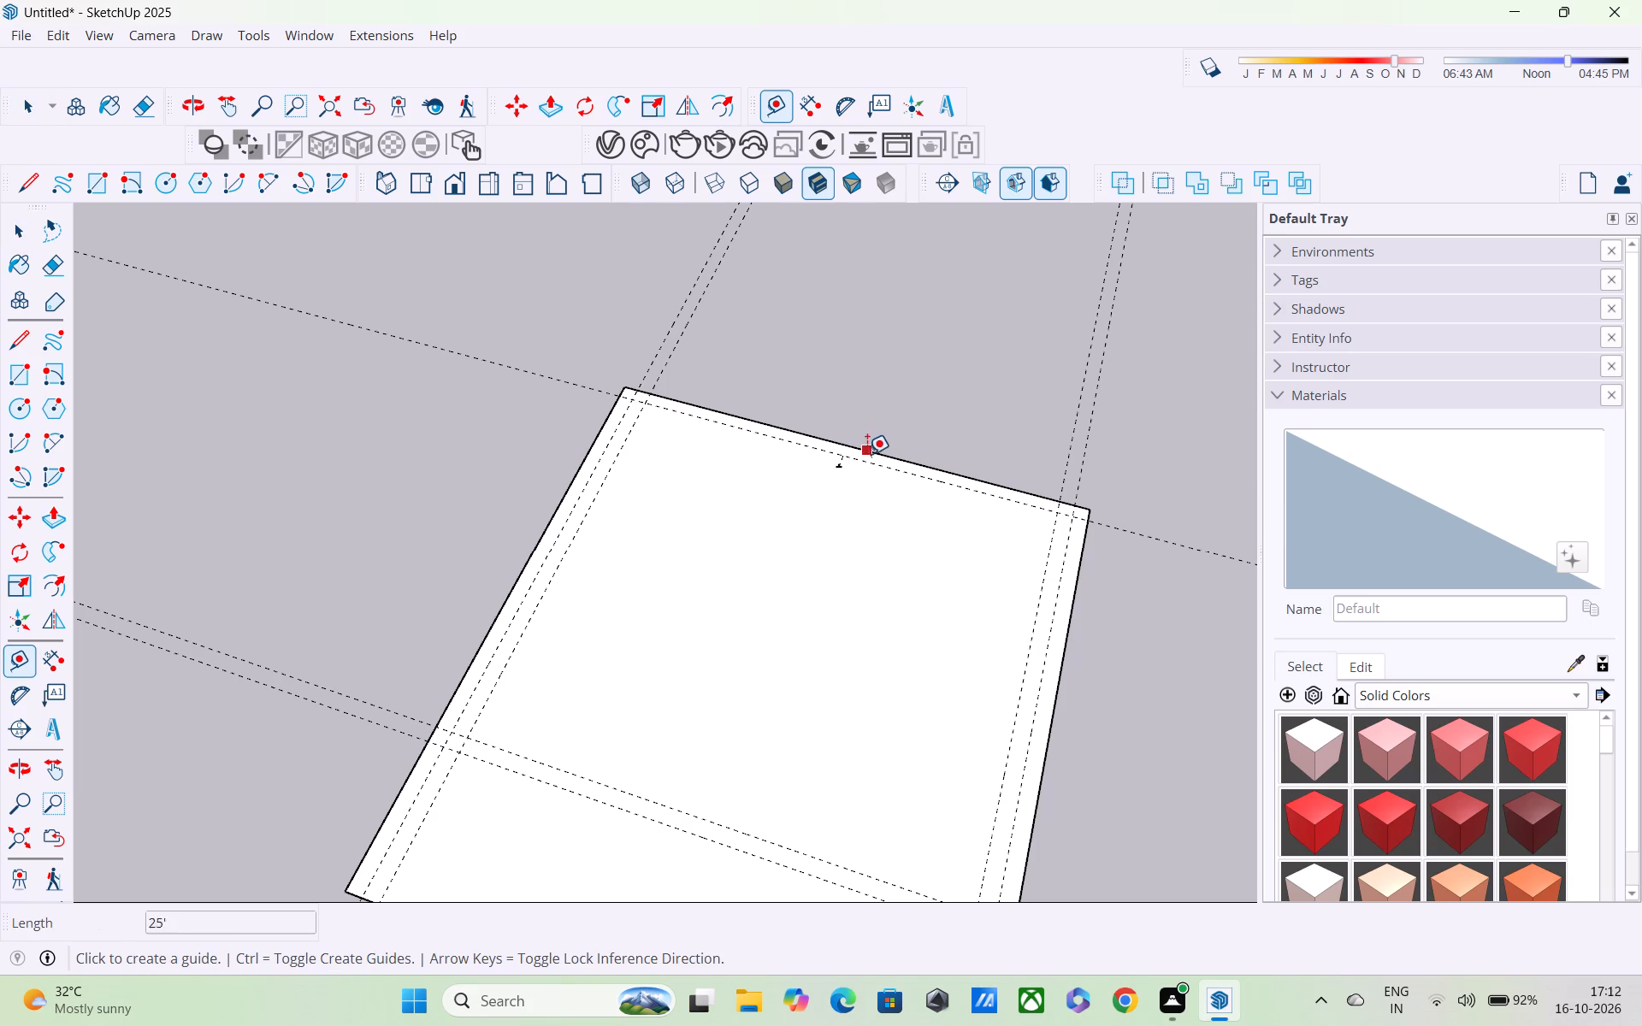
key("ctrl+z")
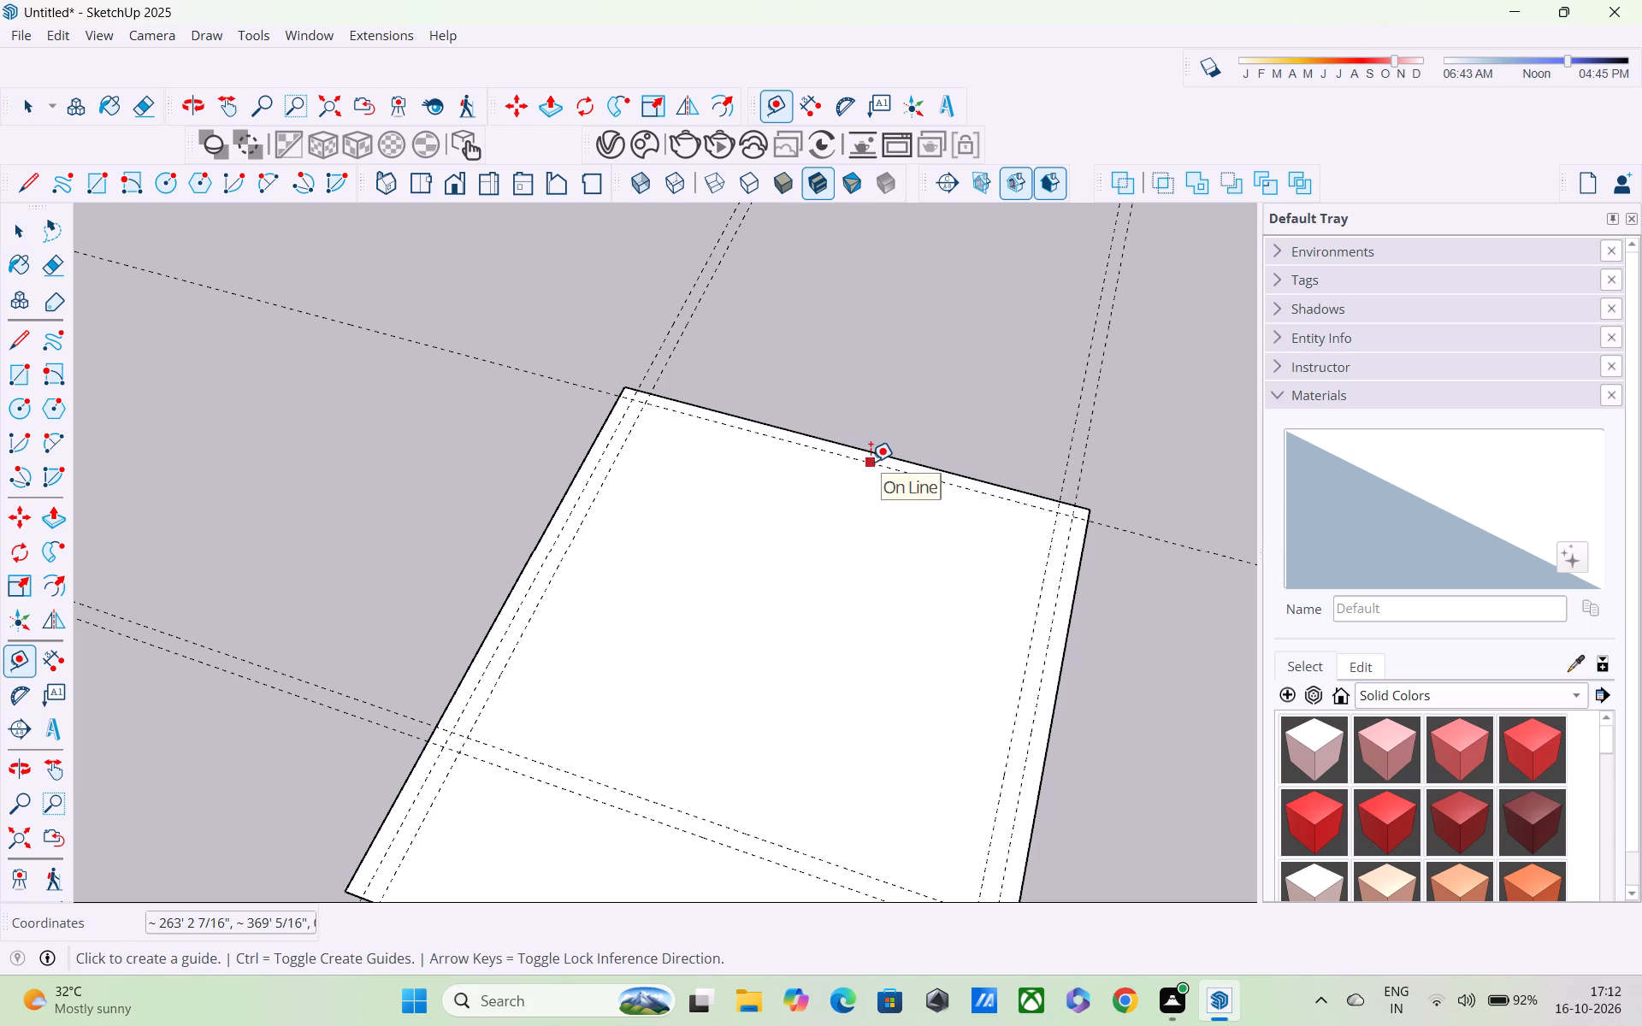
left_click(870, 460)
type("9\"")
key("Return")
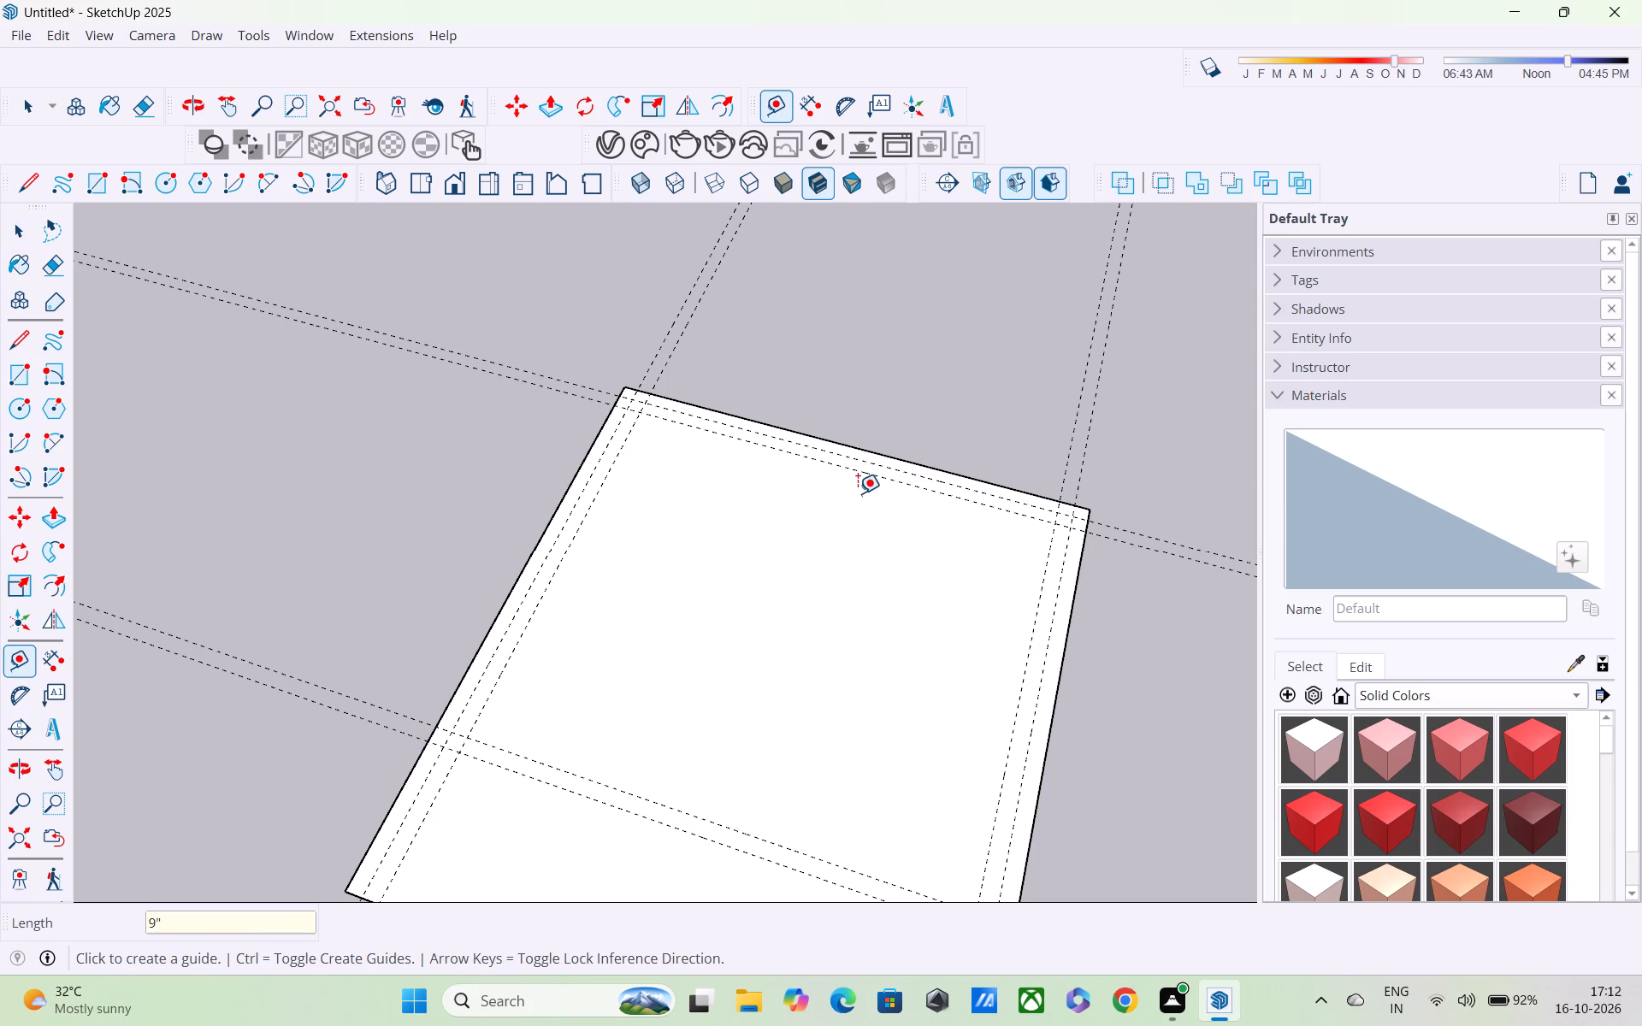
Place a guide 4" inside the rectangle's front 25' edge and a parallel one 9" further inside.
scroll(813, 606, "down", 3)
middle_click_drag(773, 705, 794, 667, "shift")
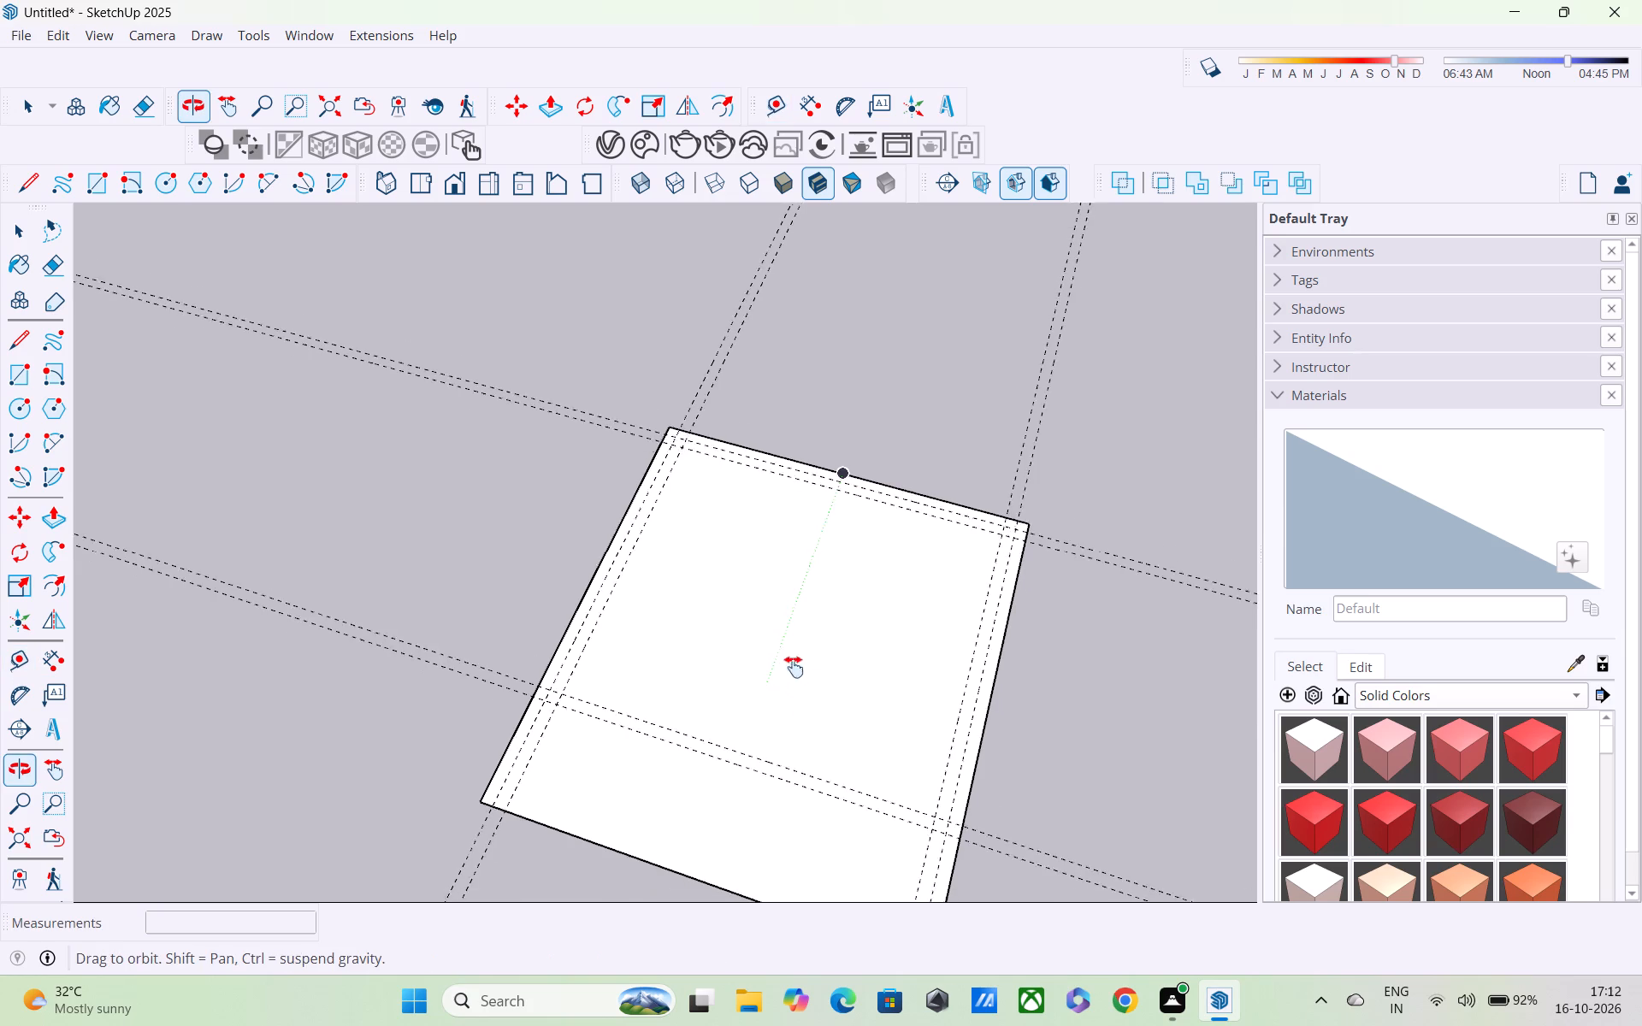
middle_click_drag(794, 667, 836, 540, "shift")
scroll(840, 540, "down", 4)
middle_click_drag(836, 543, 934, 540)
scroll(918, 547, "up", 1)
scroll(735, 567, "up", 3)
middle_click_drag(700, 575, 909, 553)
scroll(868, 576, "up", 4)
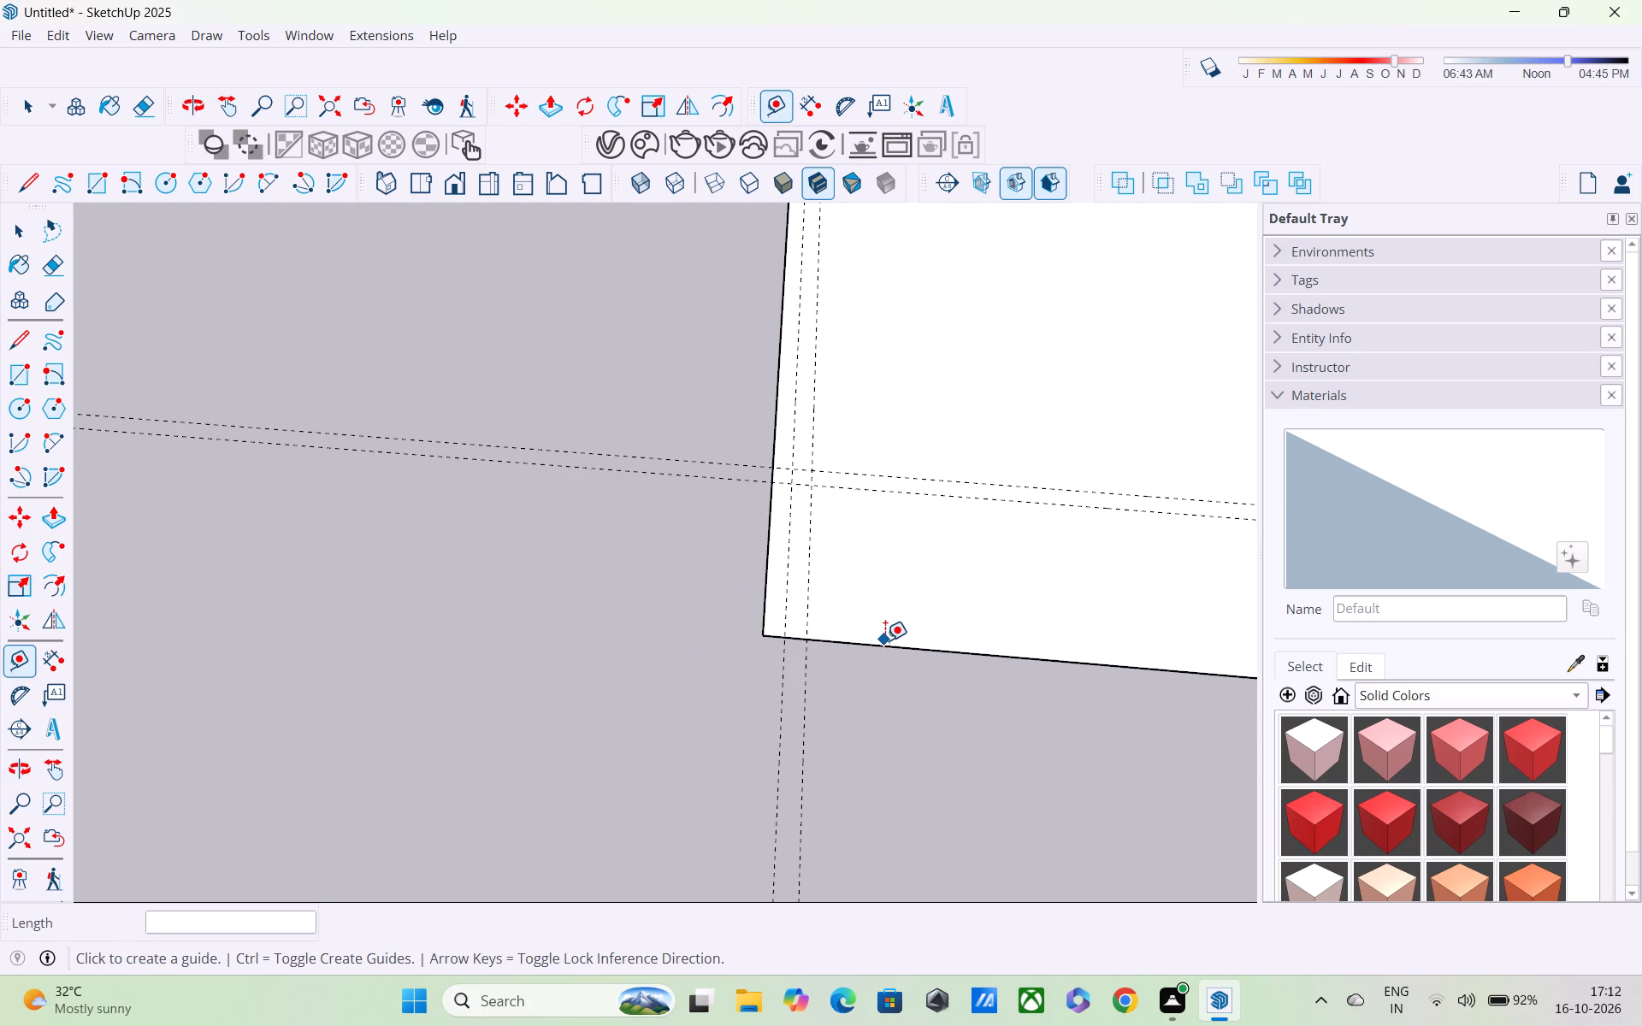
left_click(887, 649)
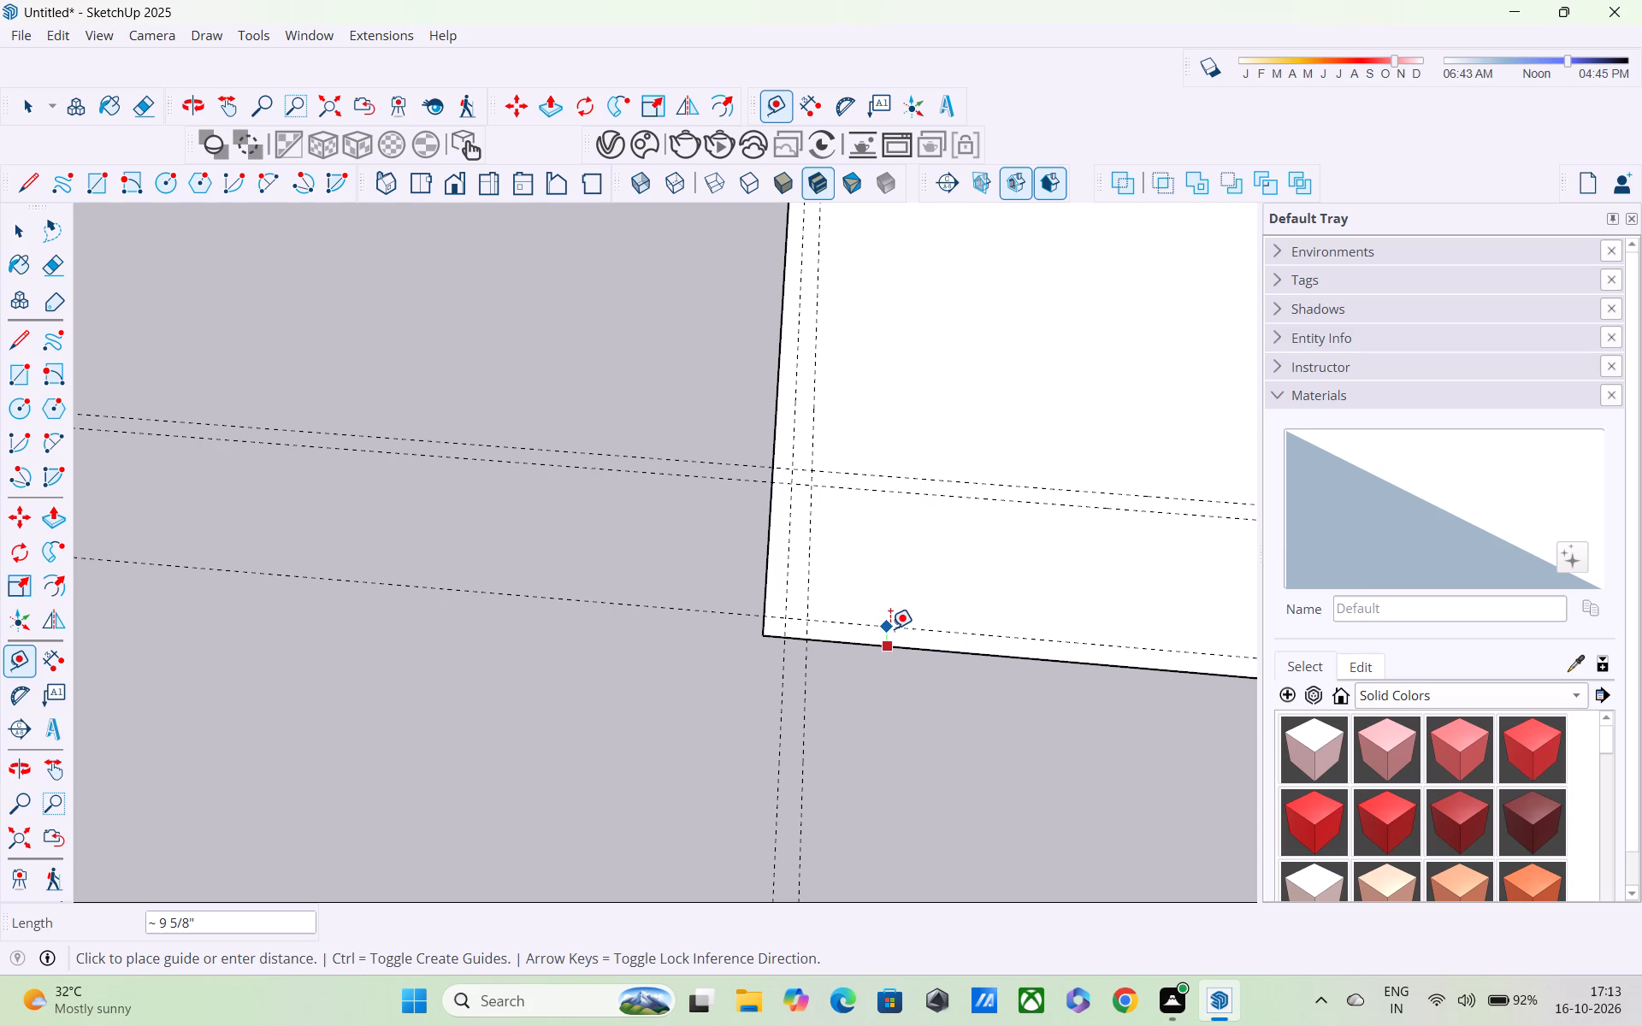
type("4\"")
key("Return")
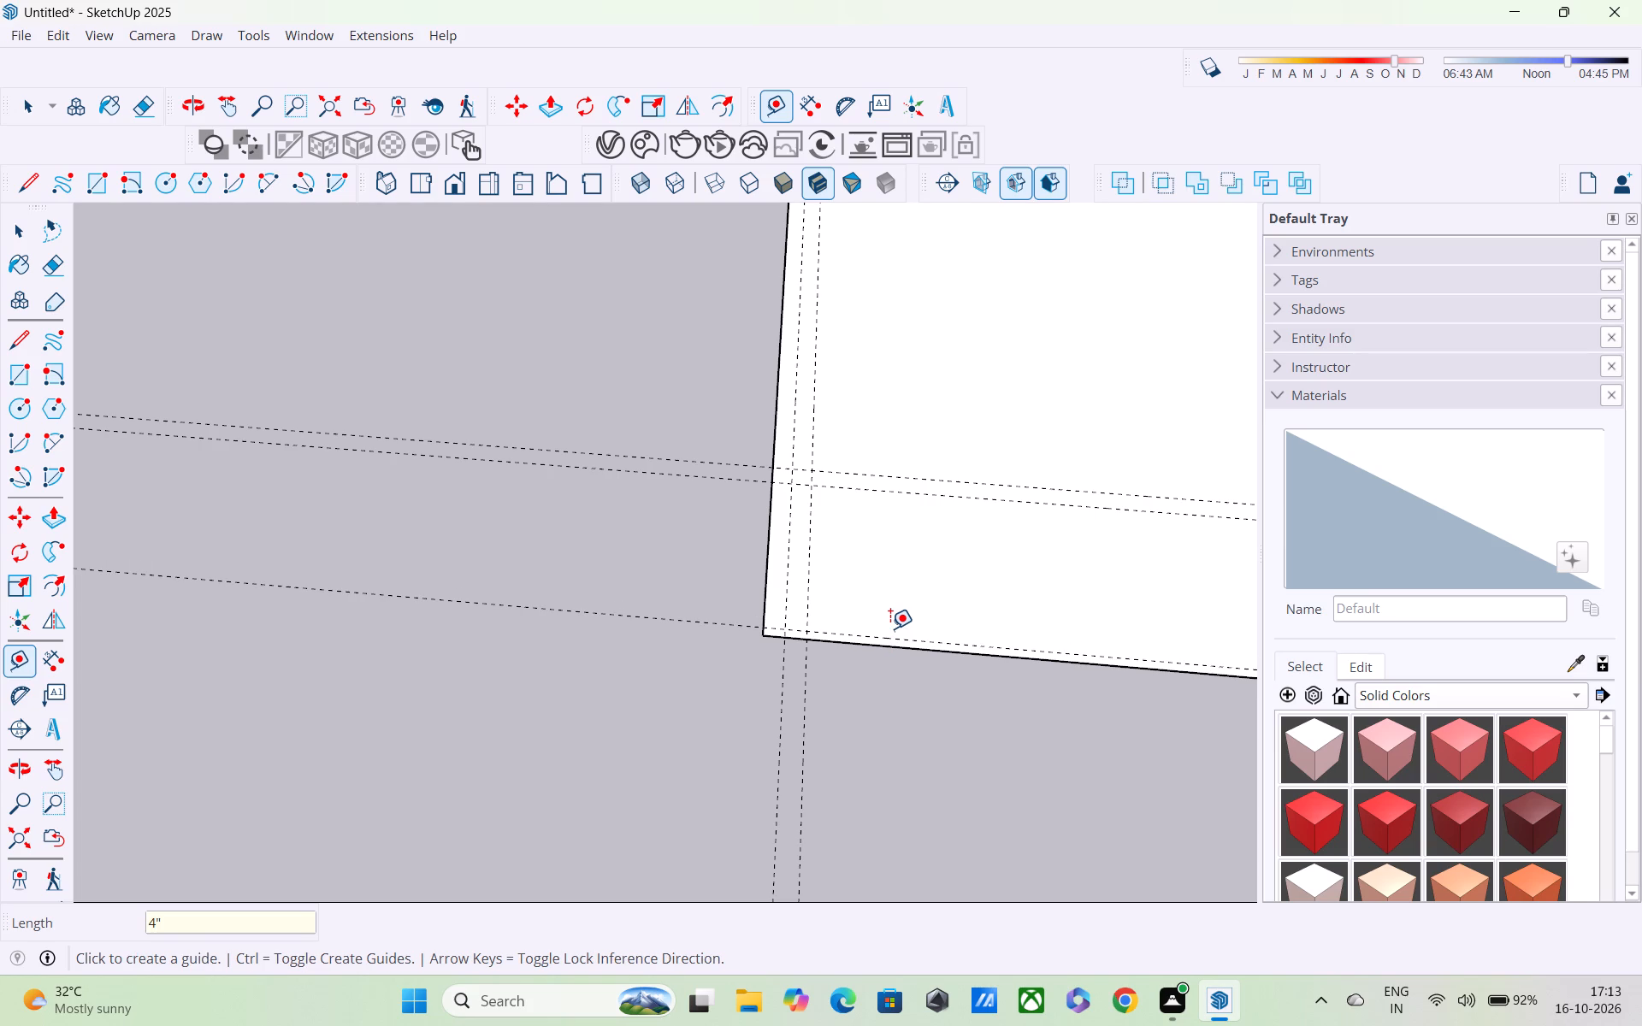
scroll(889, 634, "up", 4)
left_click(884, 635)
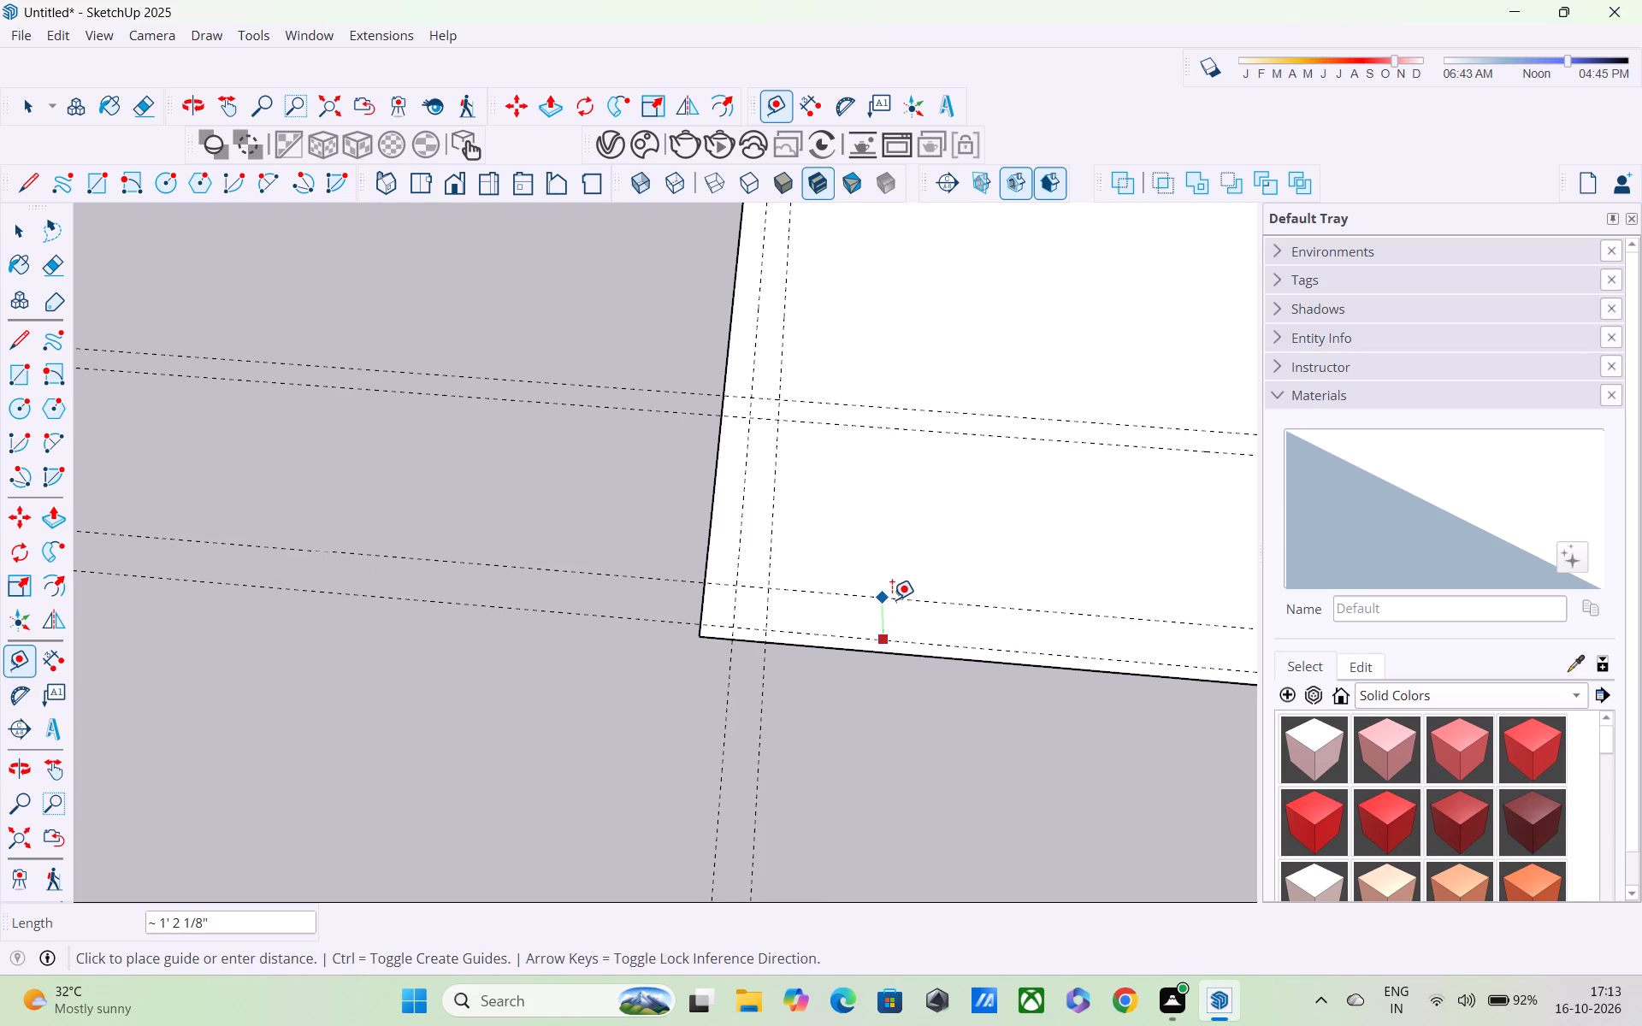
type("9\"")
key("Return")
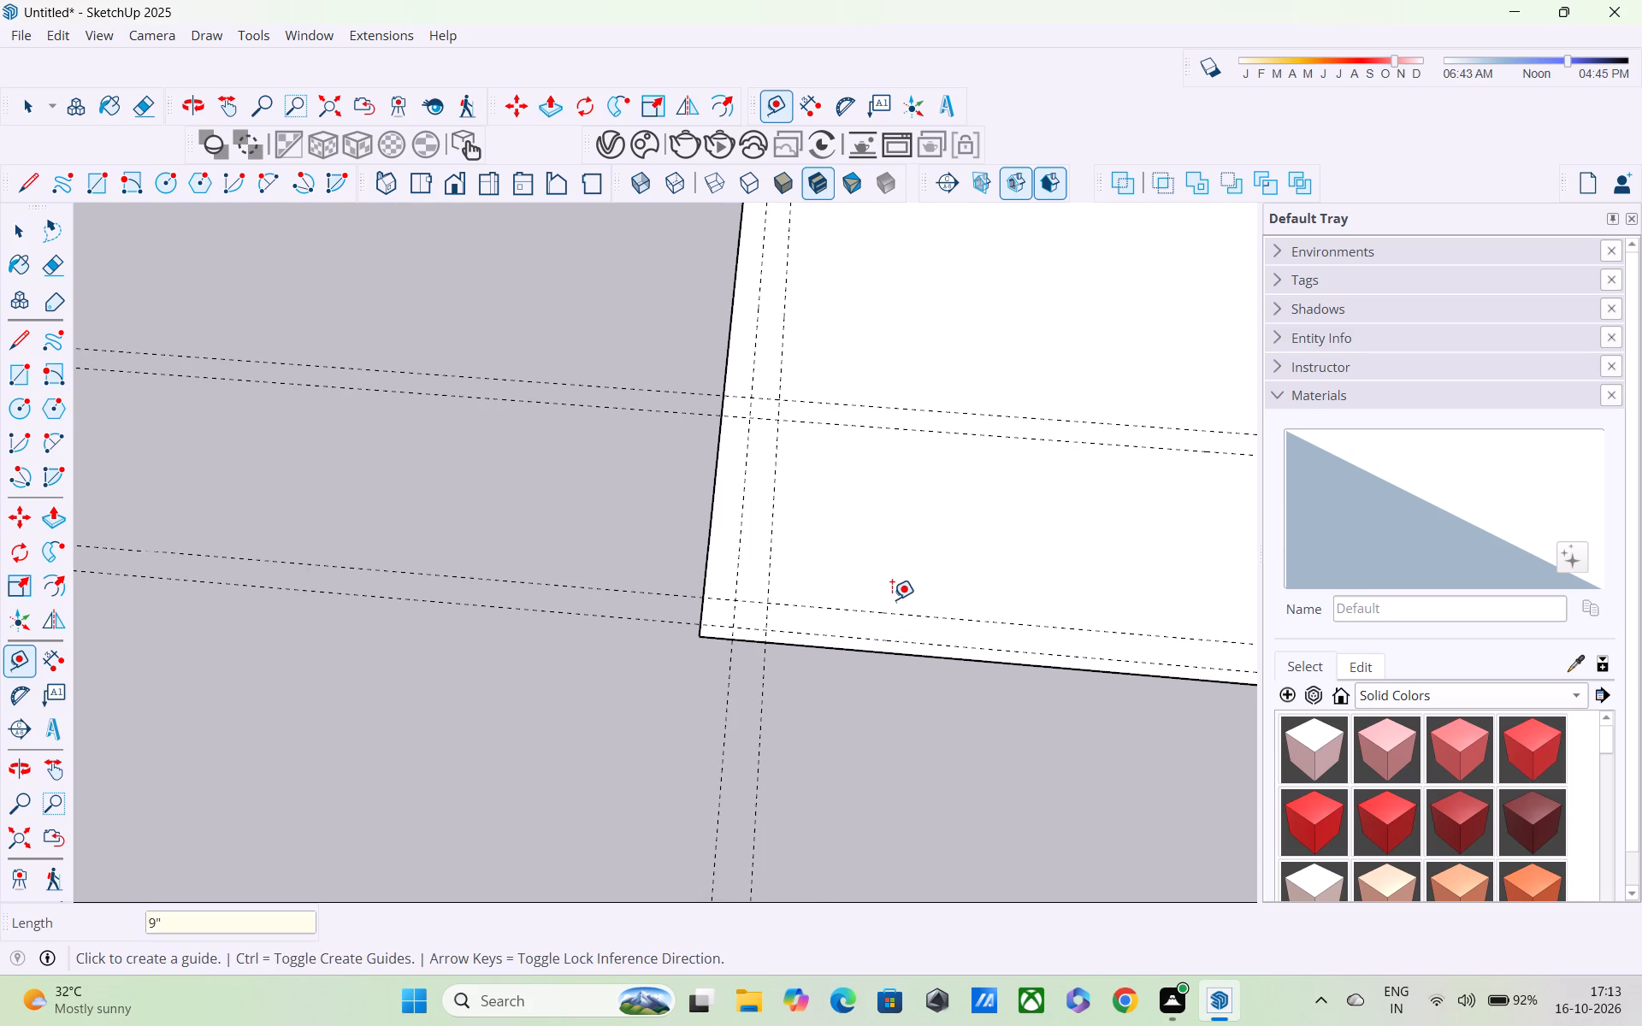
Place a guide 10' inward from the inner left guide and a second one 9" further in.
scroll(873, 608, "down", 2)
left_click(792, 524)
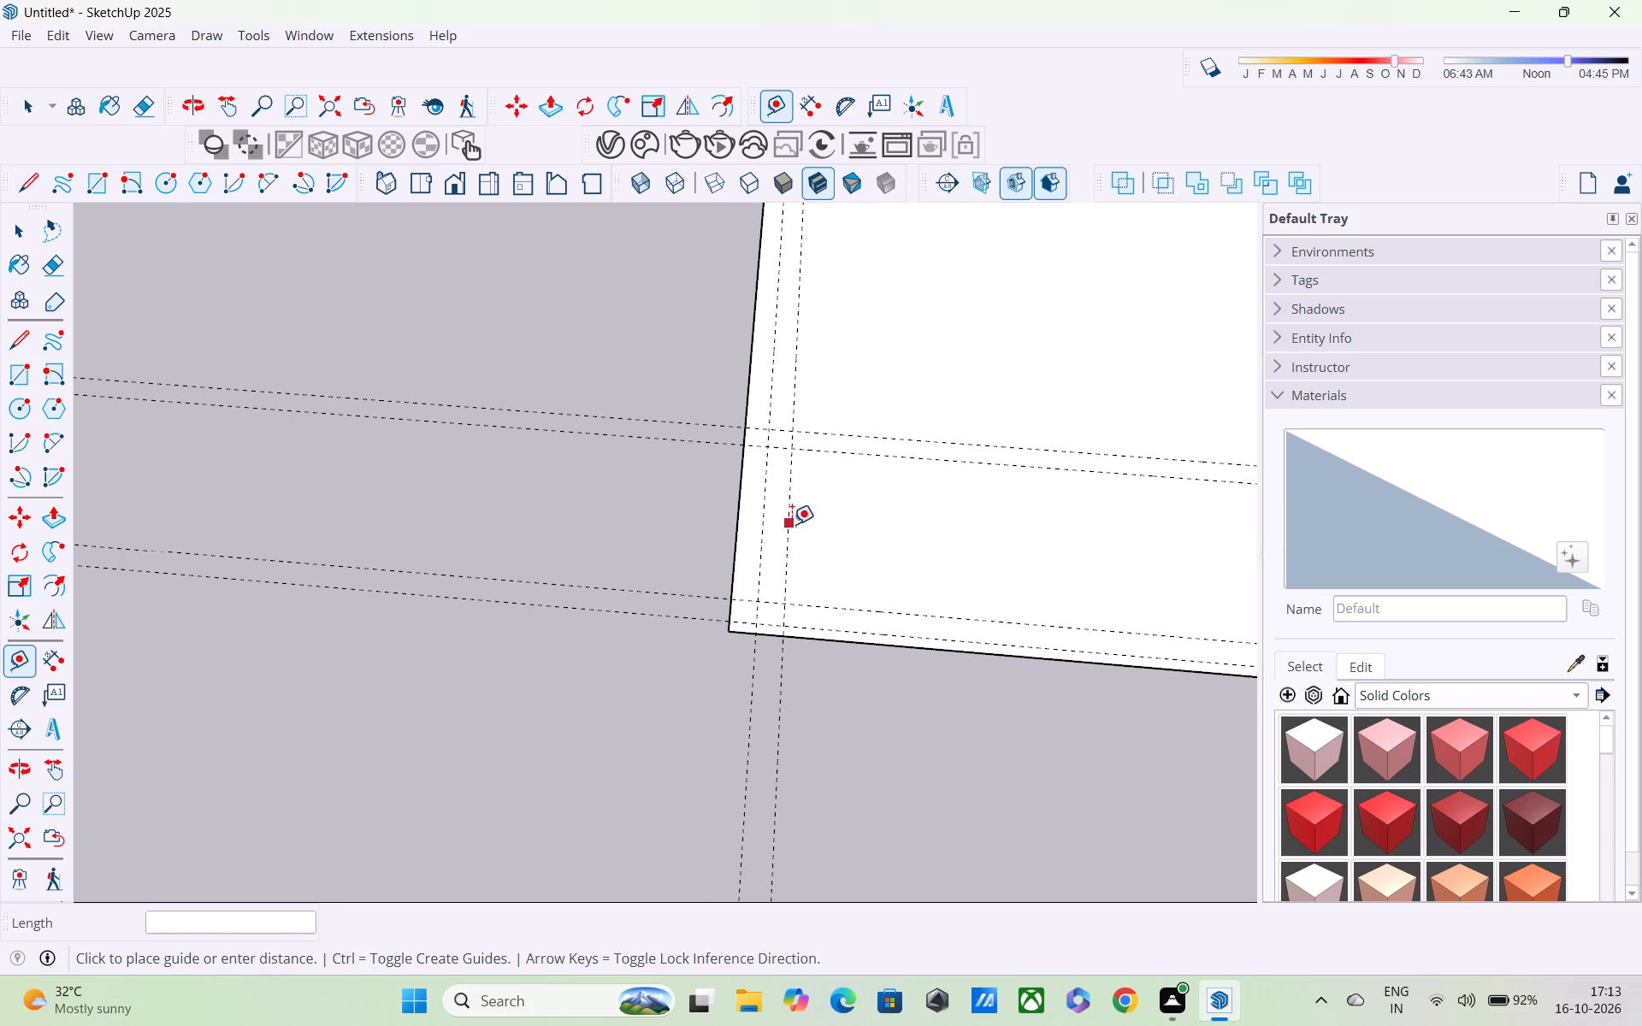
scroll(976, 522, "down", 5)
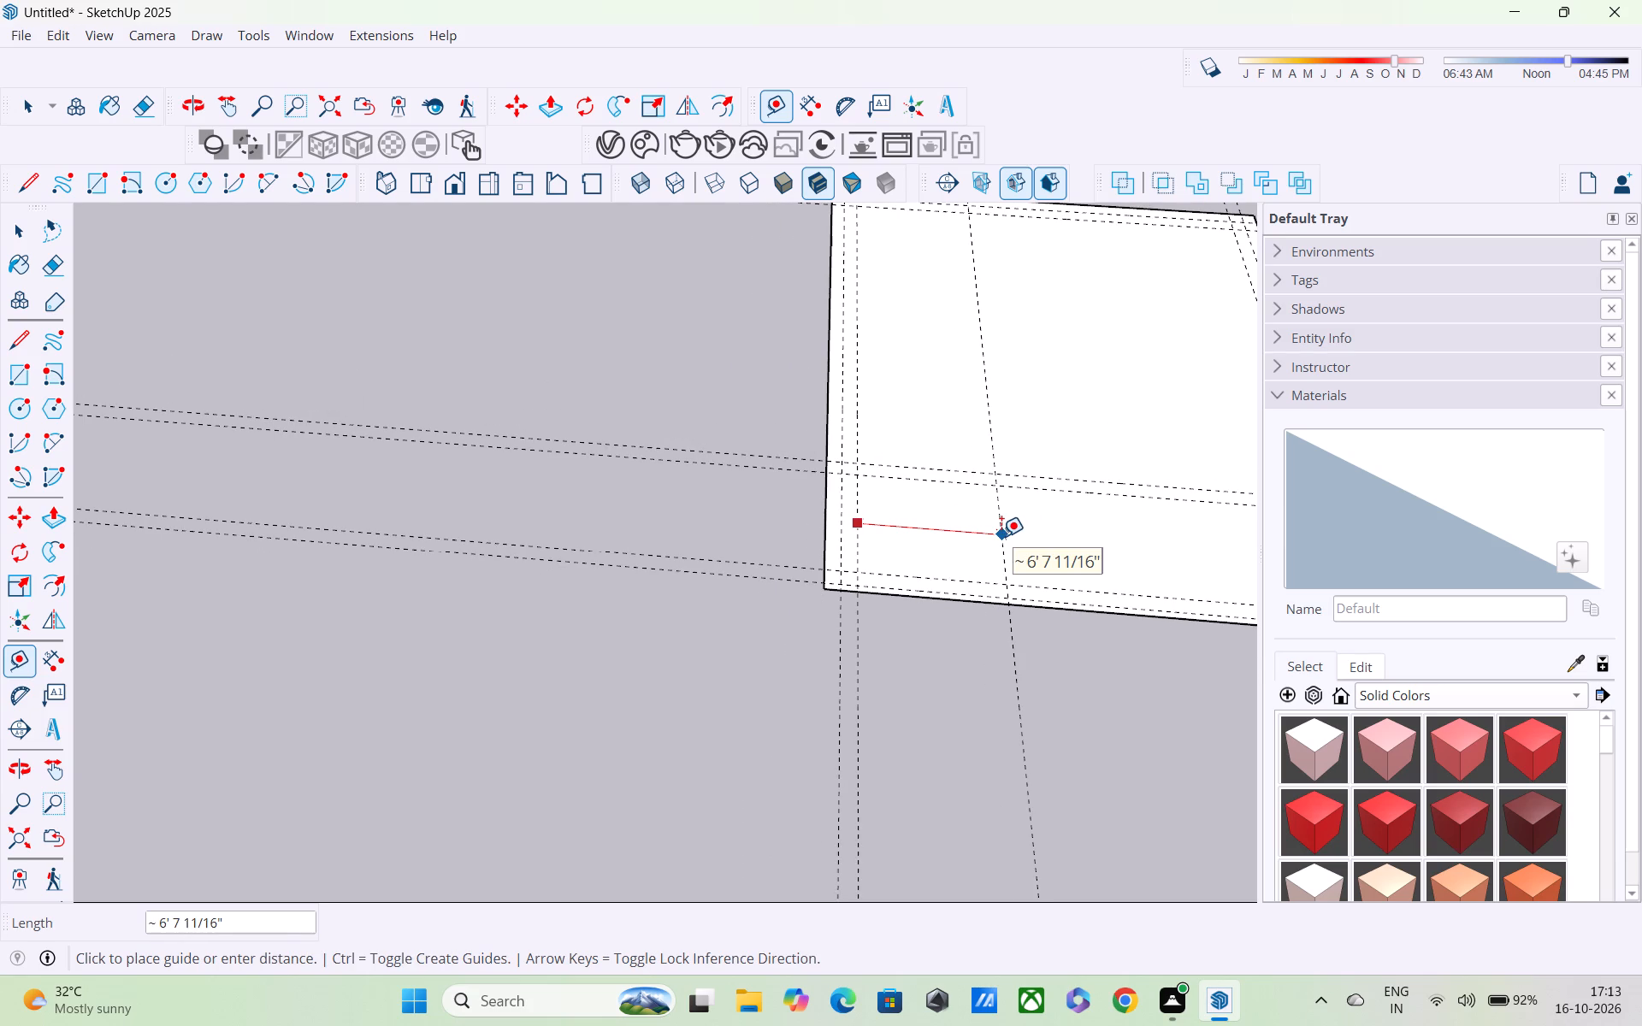
type("10'")
key("Return")
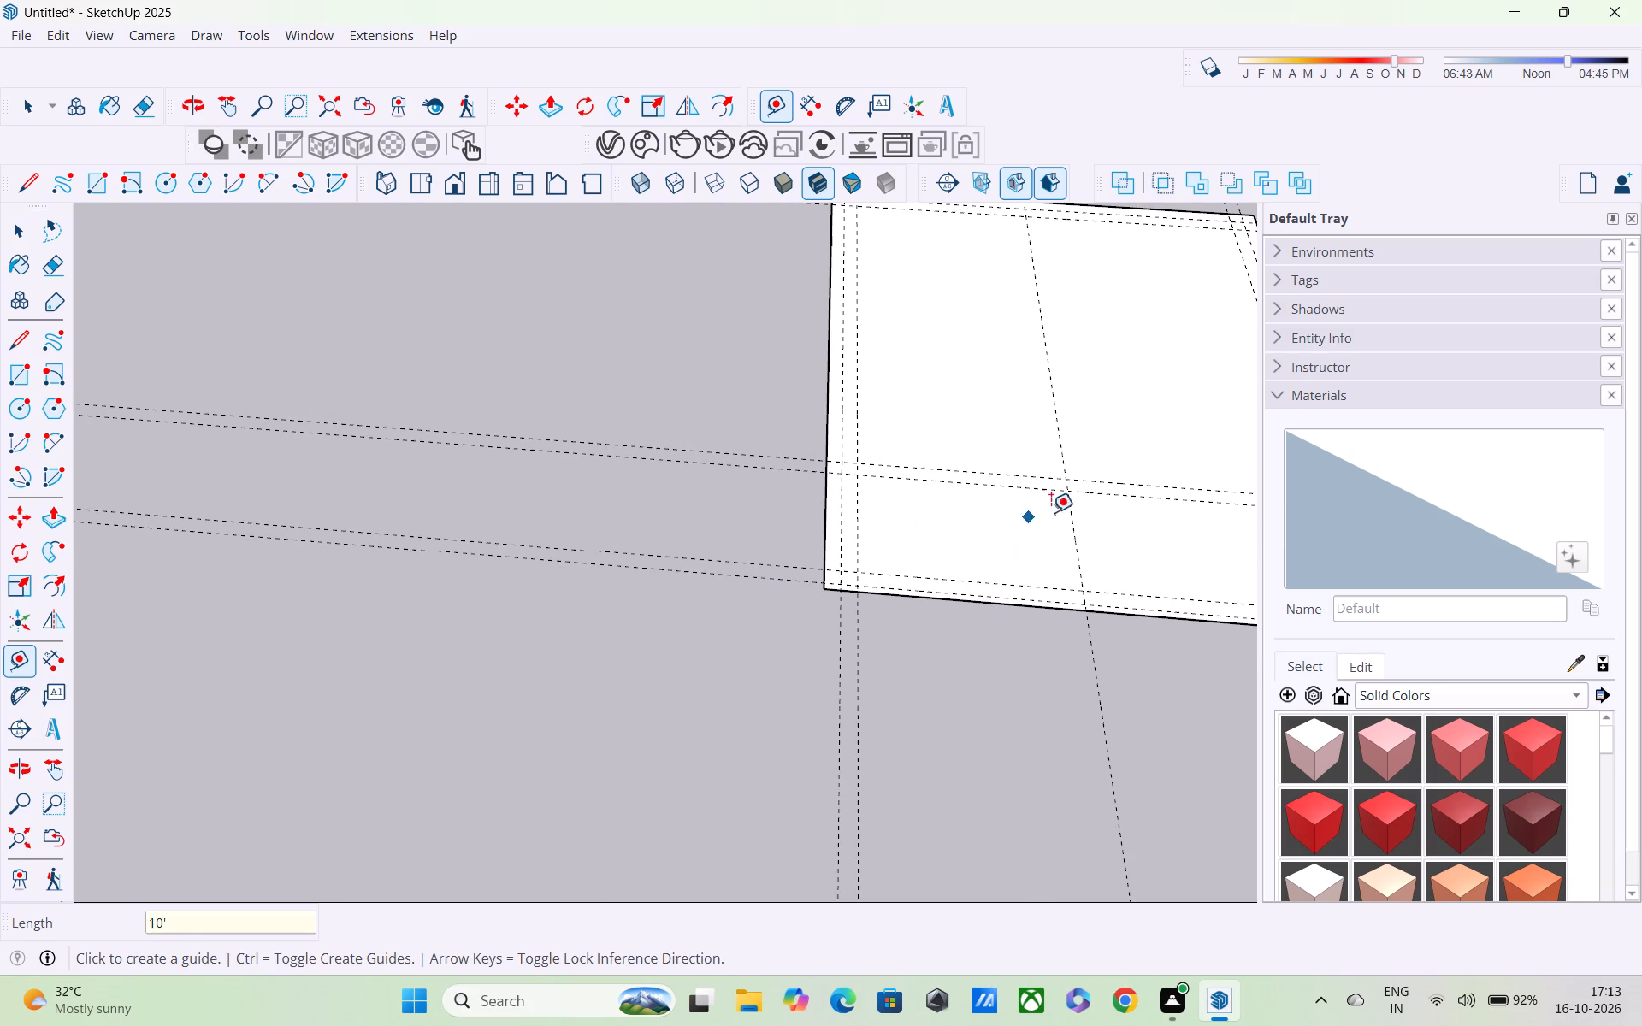
left_click(1069, 528)
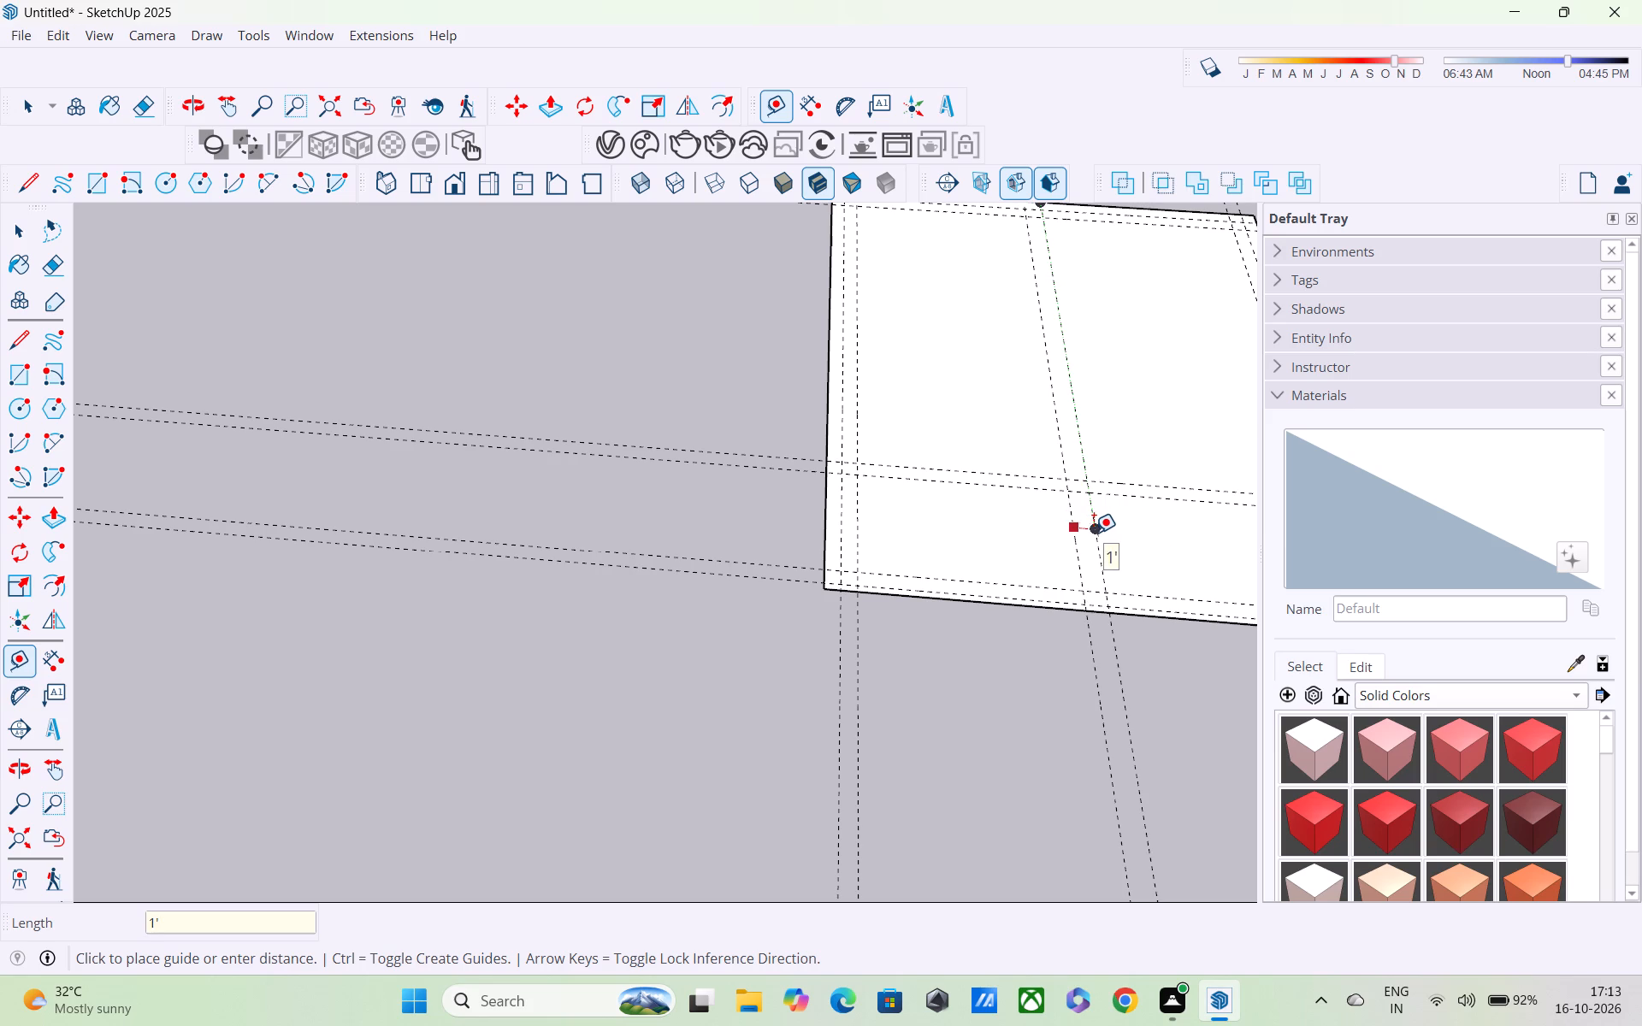
type("9\"")
key("Return")
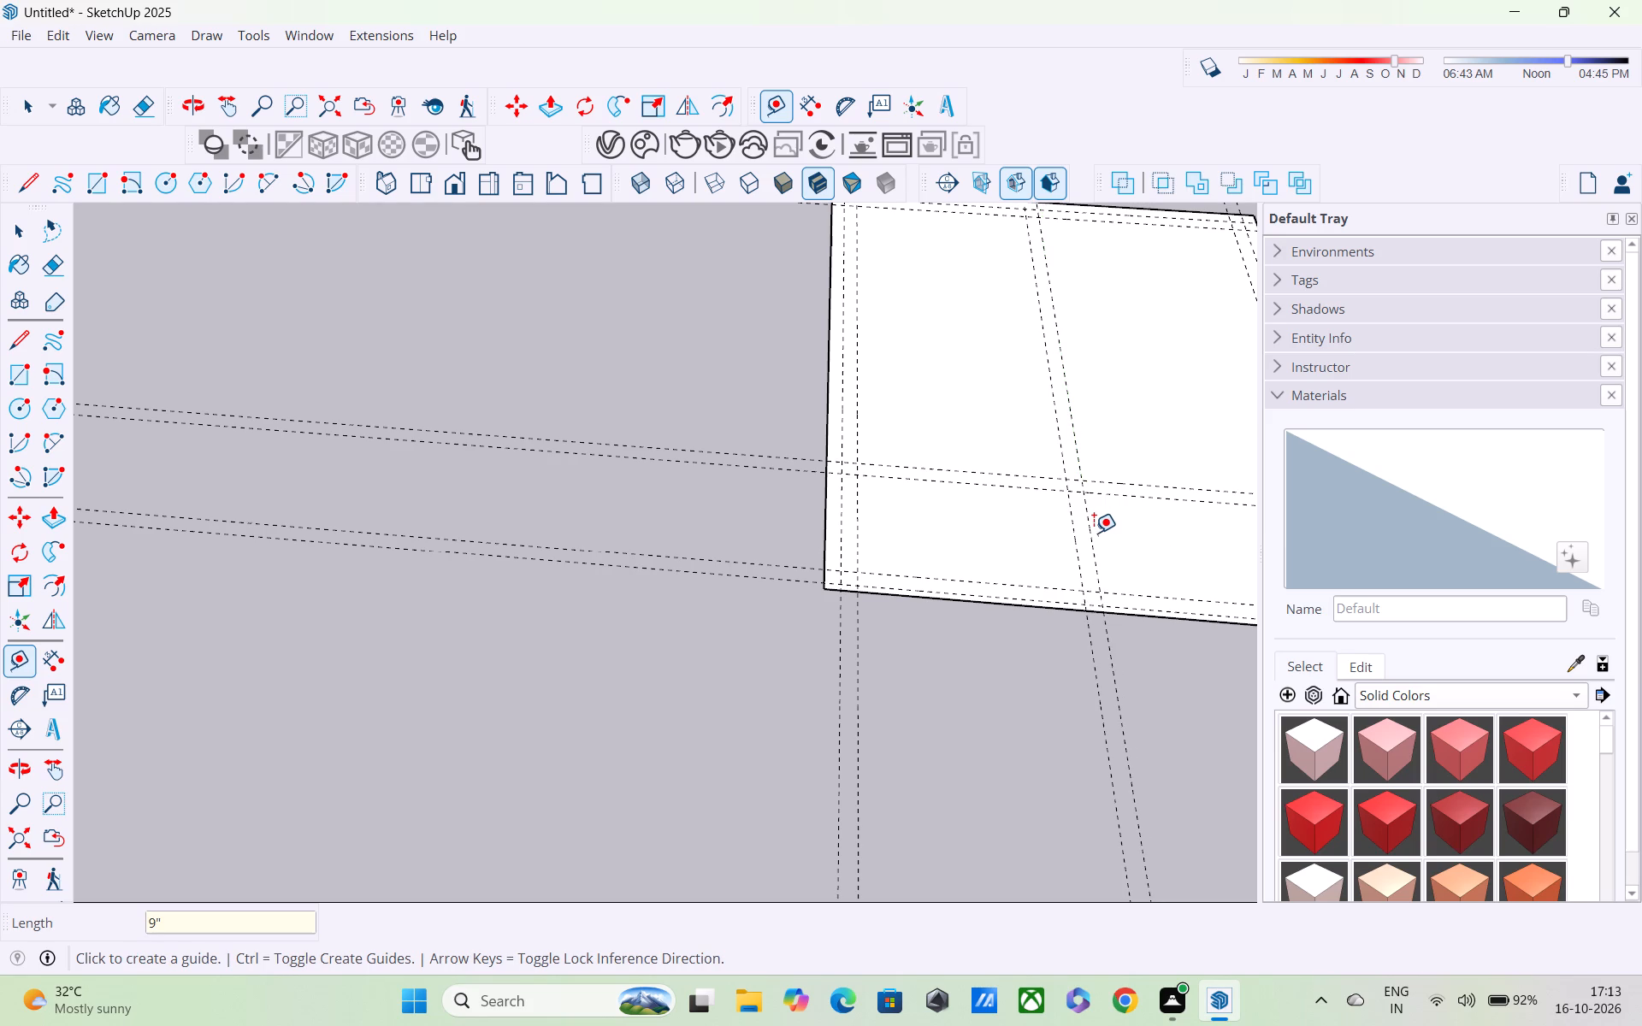
Draw a line along the outer left guide from the outer back guide to the guide 7' from the front edge.
middle_click_drag(1094, 534, 1056, 766, "shift")
scroll(993, 711, "down", 3)
middle_click_drag(889, 625, 842, 563)
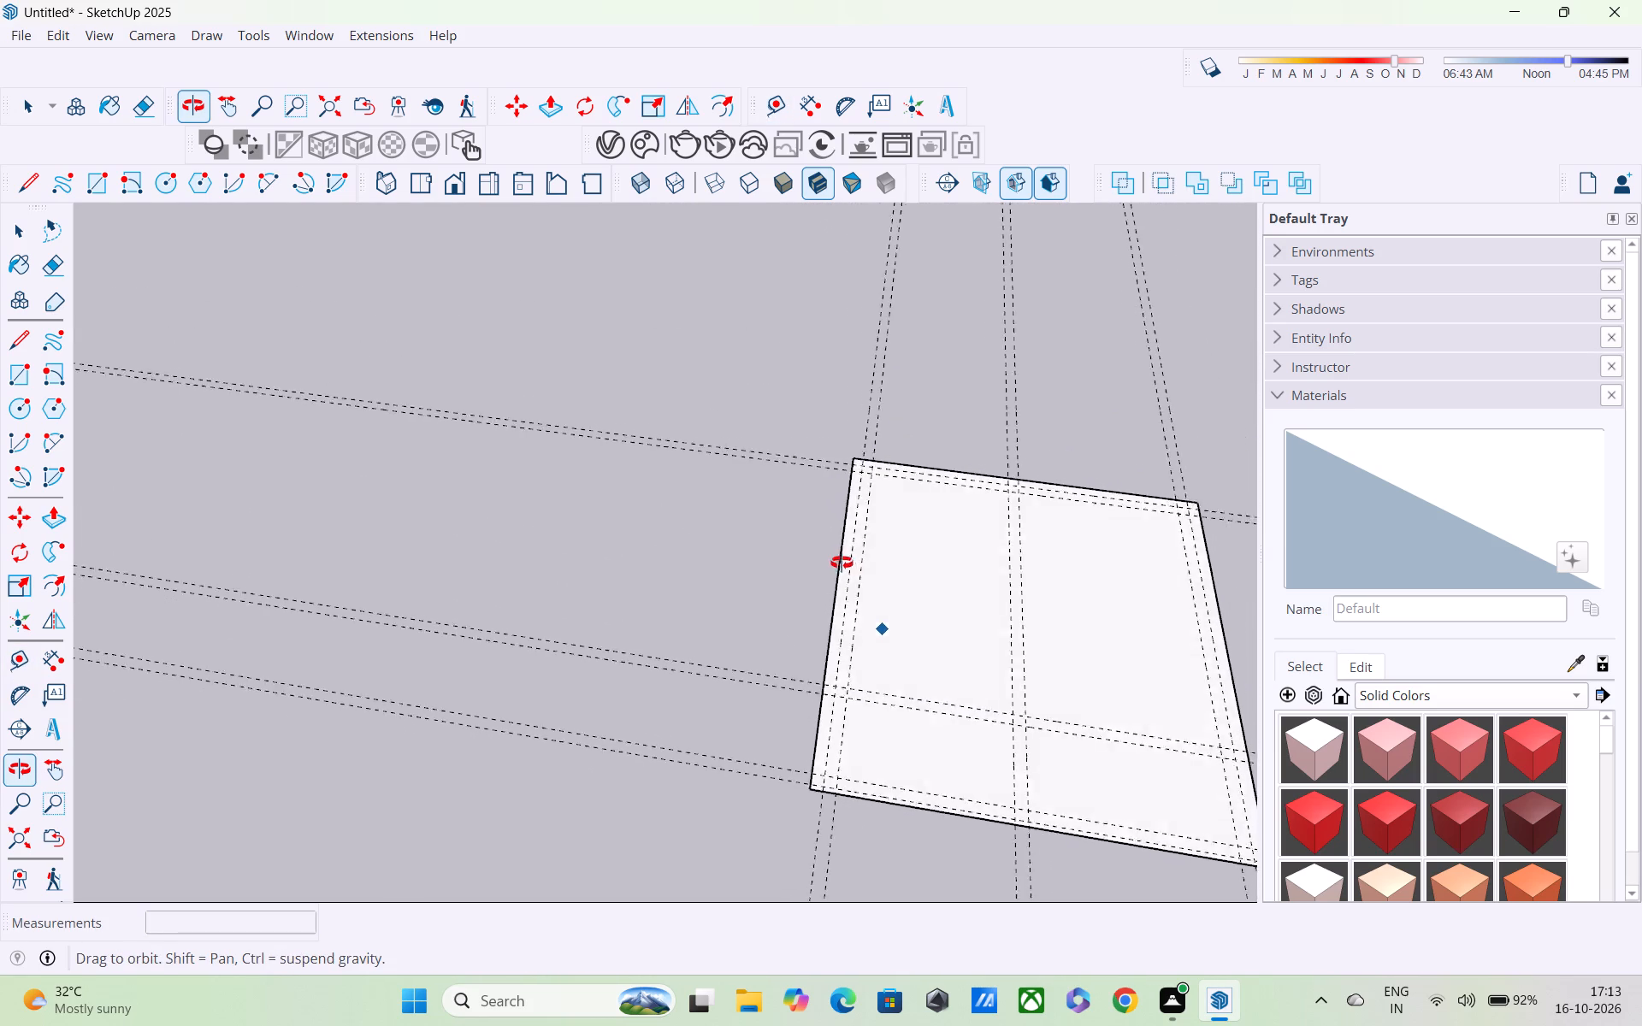
middle_click_drag(842, 563, 821, 565)
scroll(813, 560, "down", 2)
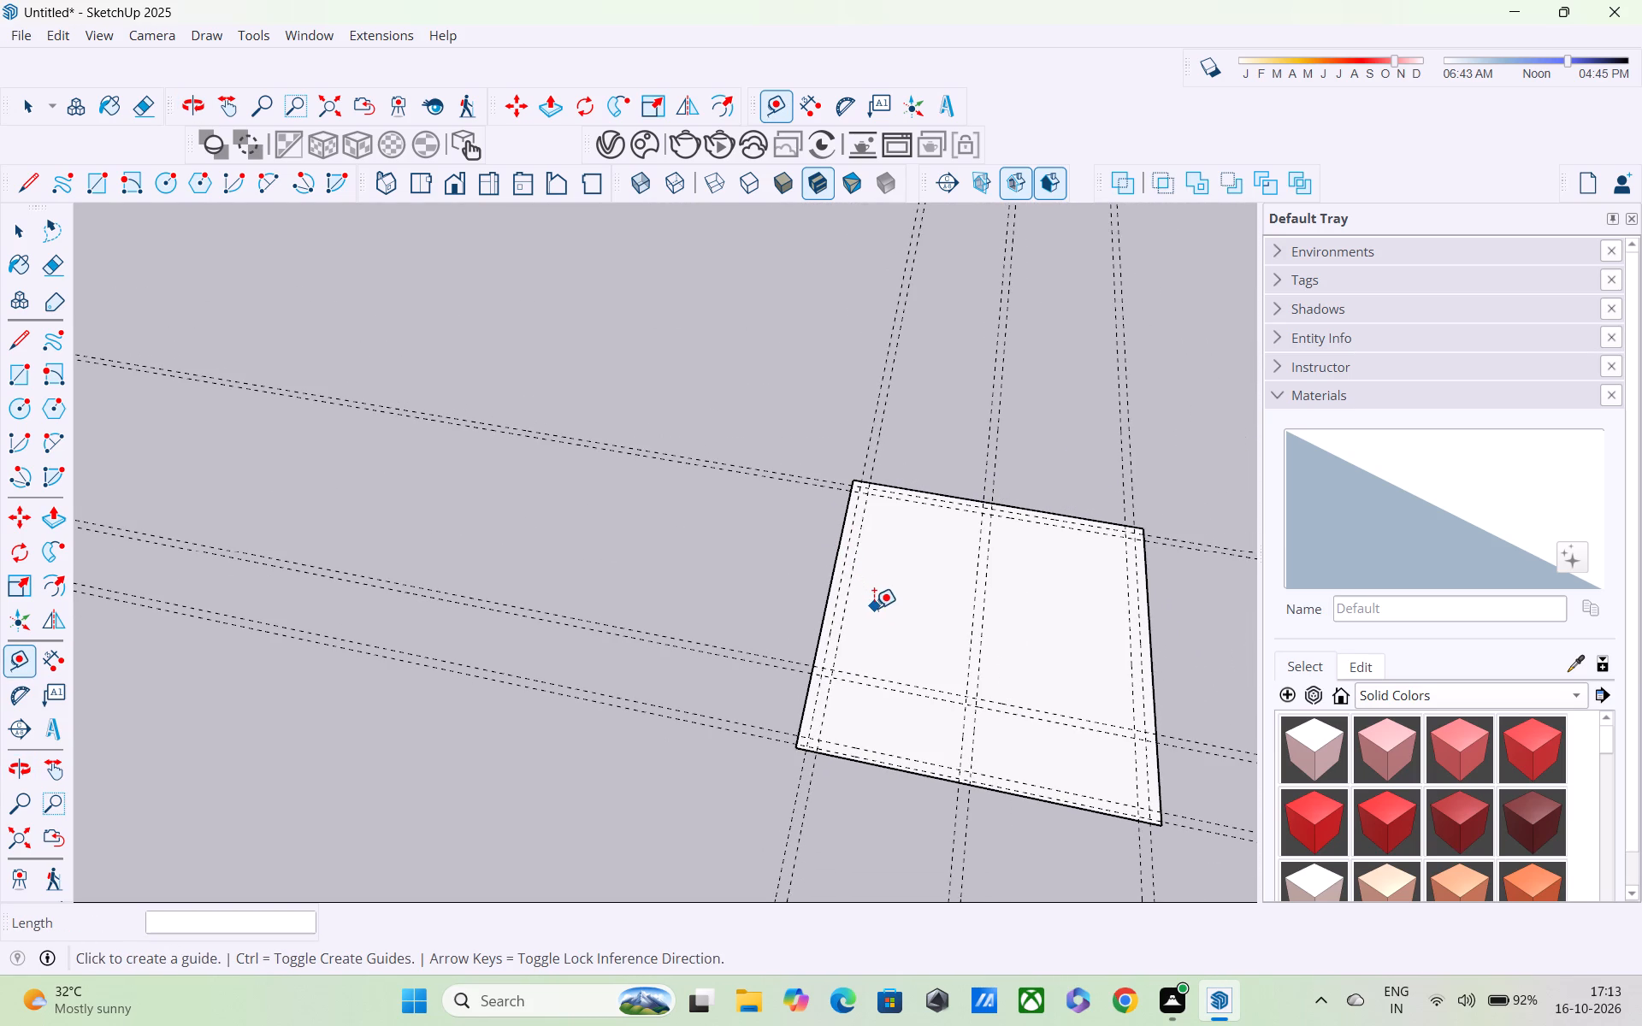
middle_click_drag(874, 610, 872, 525, "shift")
scroll(872, 521, "down", 3)
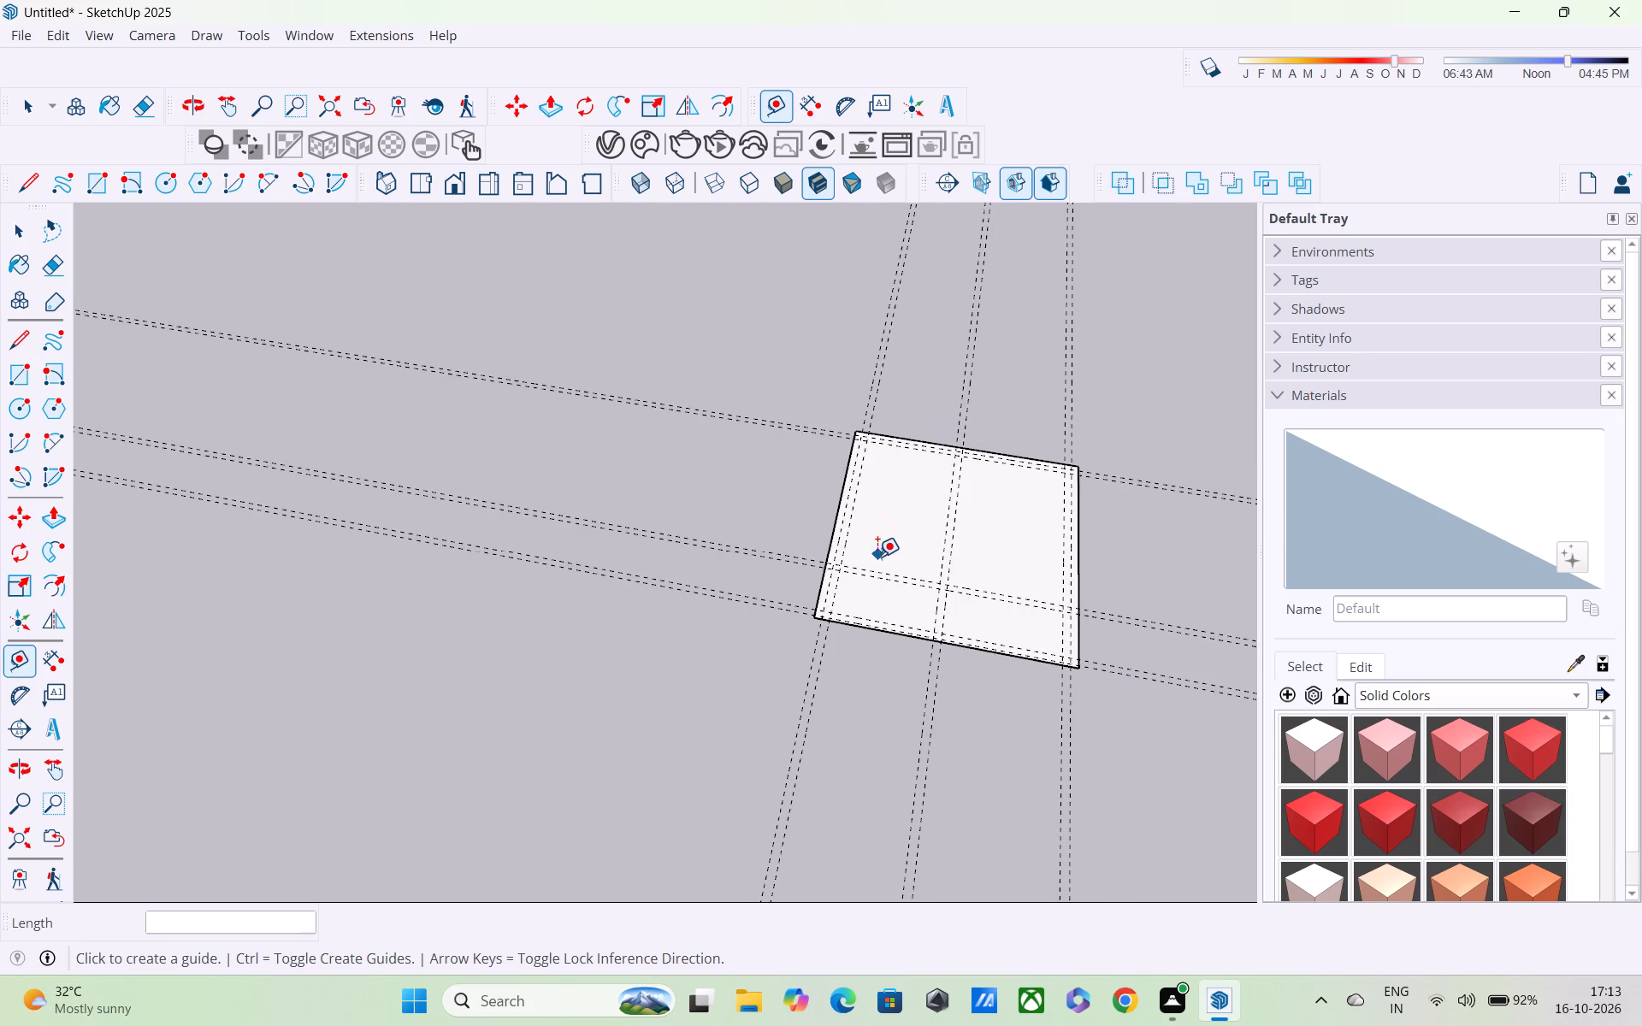
scroll(869, 567, "up", 3)
key("space")
key("space")
scroll(857, 563, "up", 3)
left_click(679, 463)
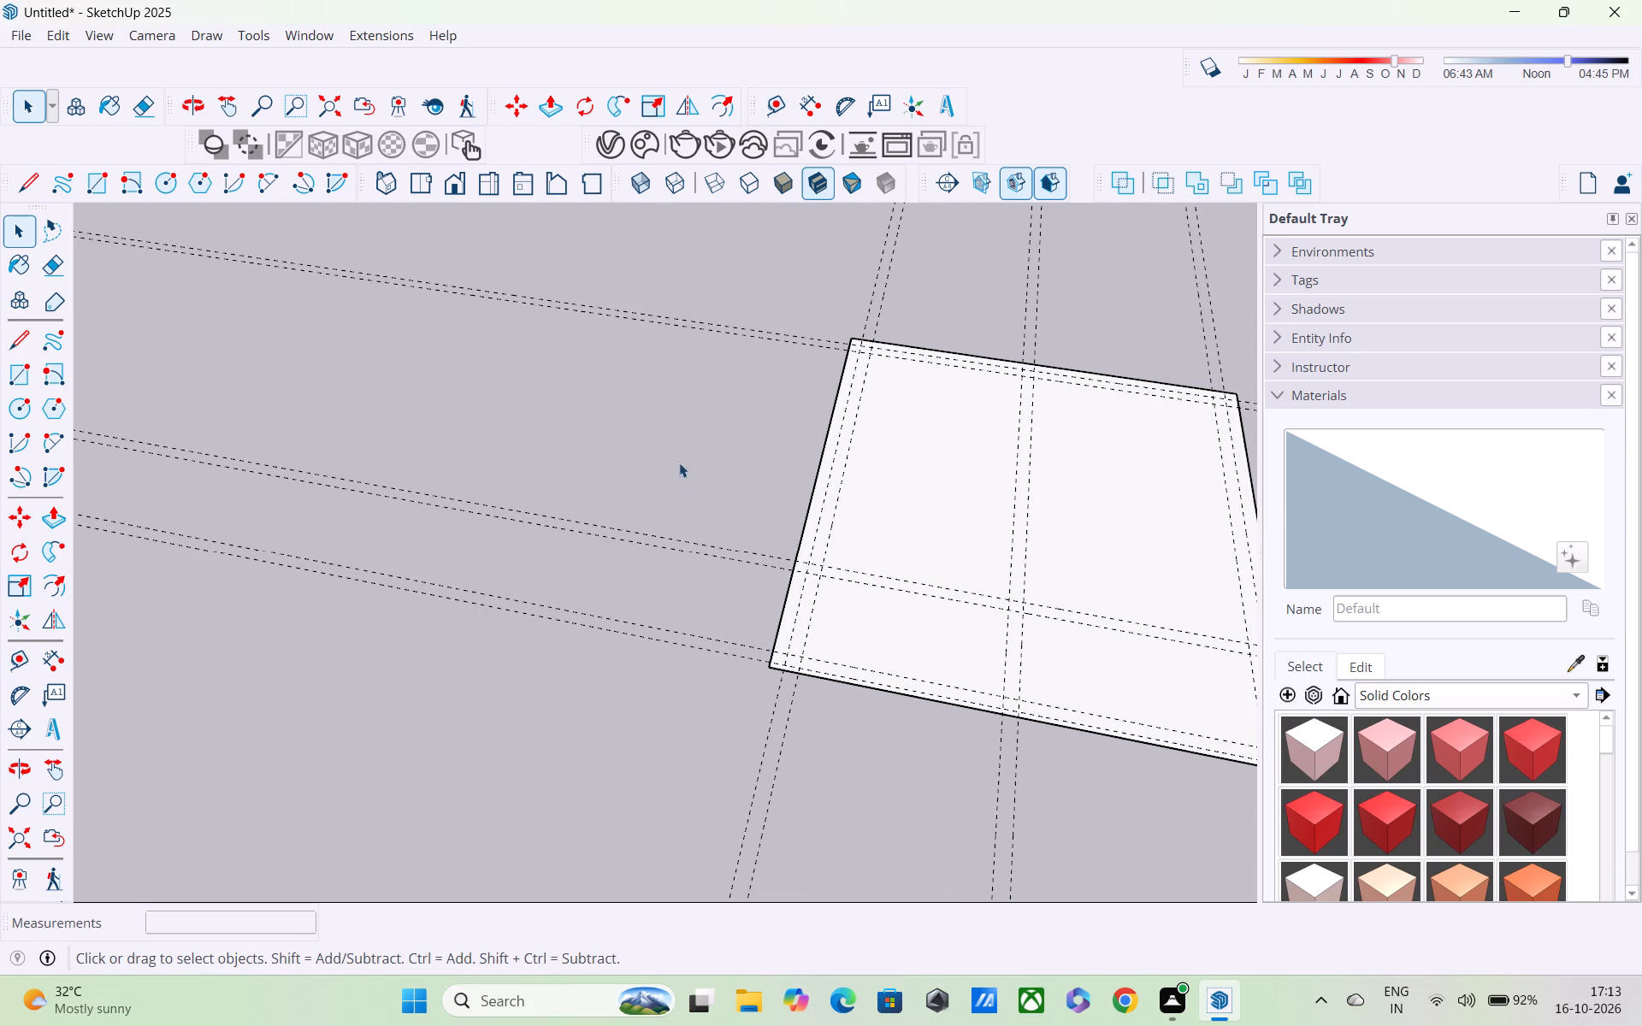
scroll(877, 512, "up", 2)
key("l")
scroll(856, 364, "up", 4)
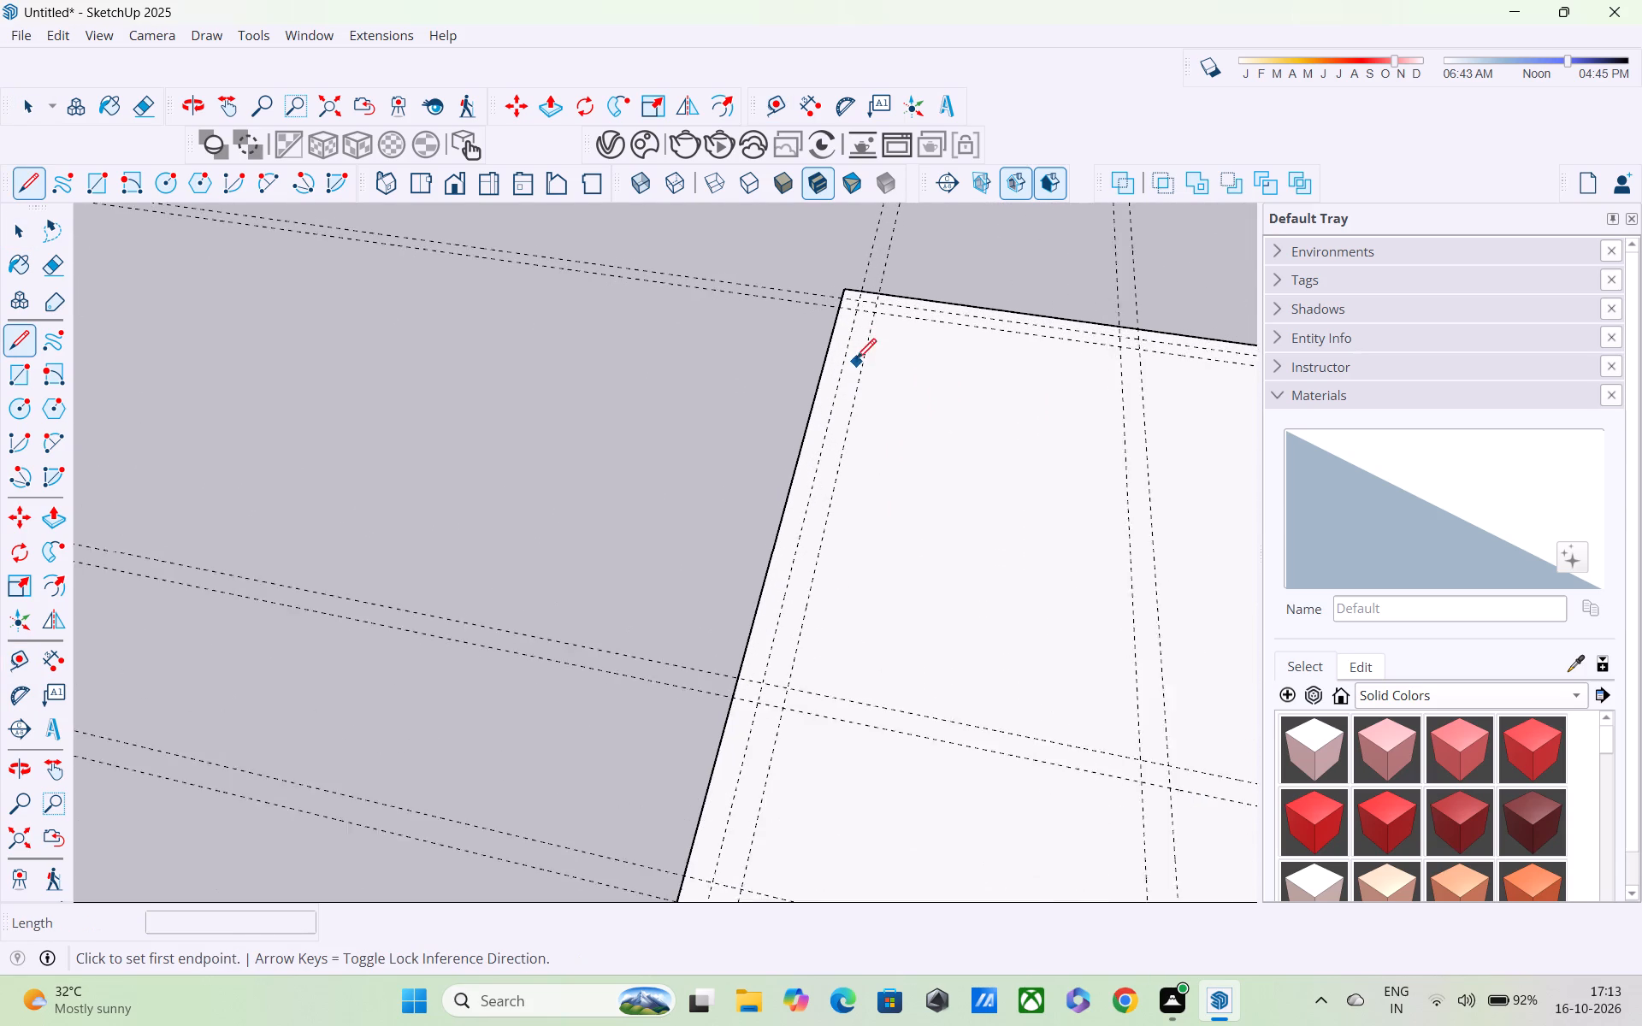
left_click(856, 292)
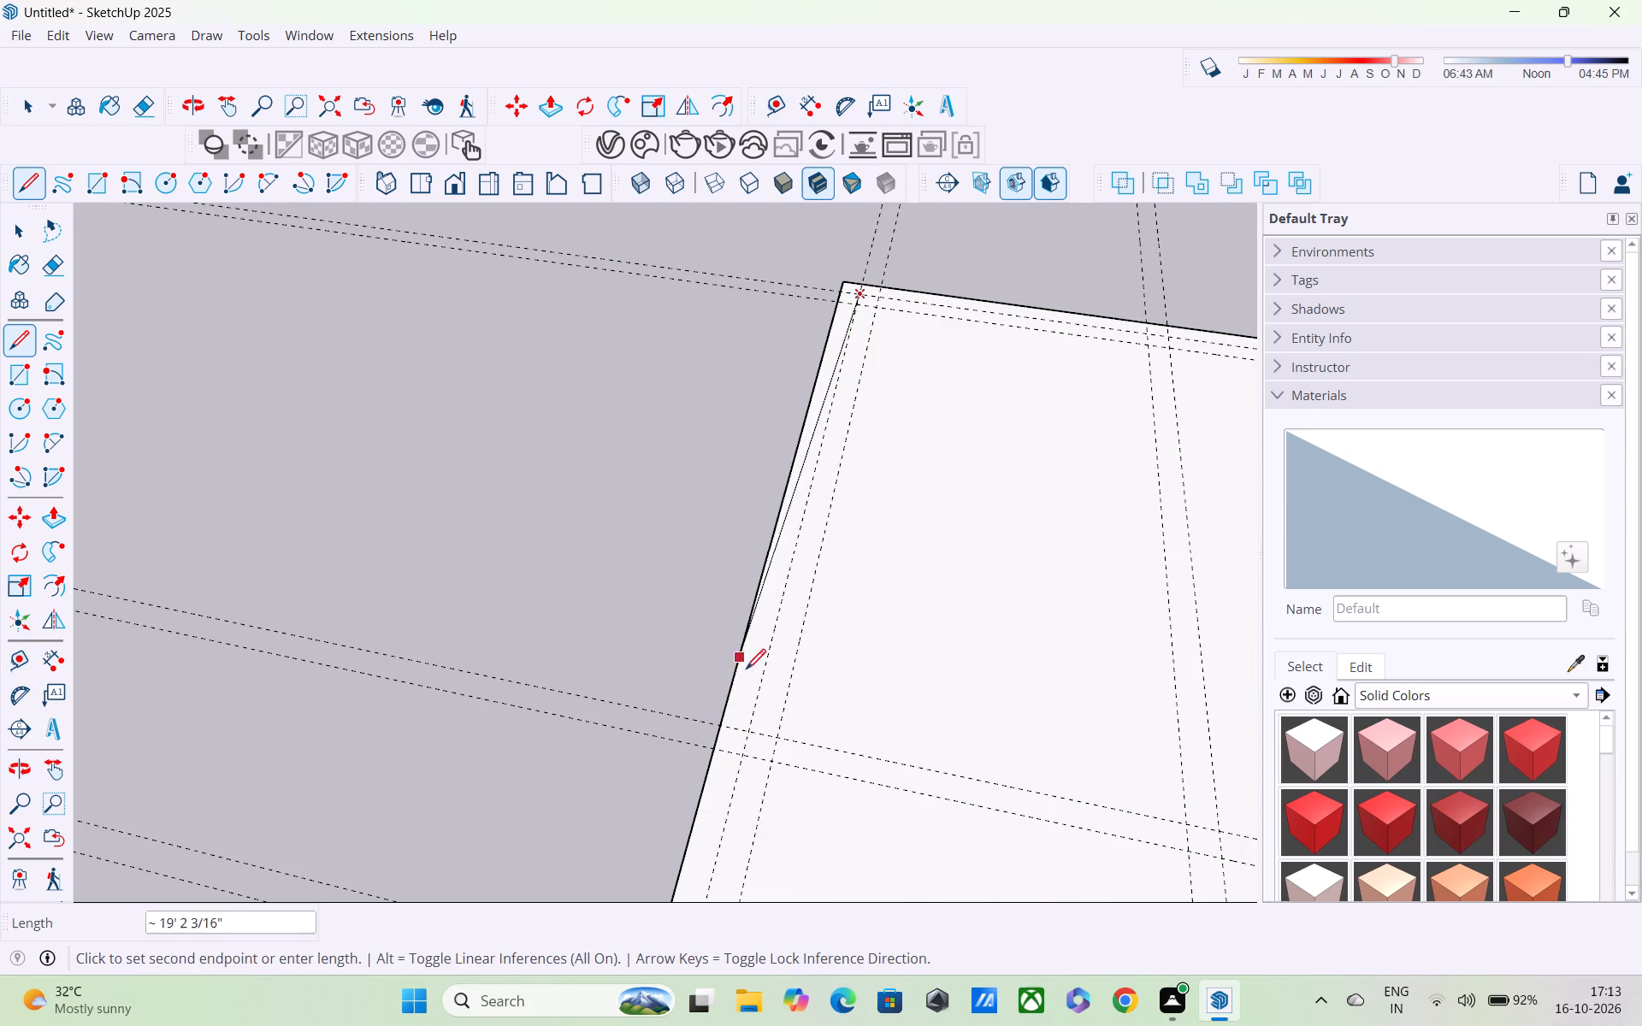
left_click(747, 756)
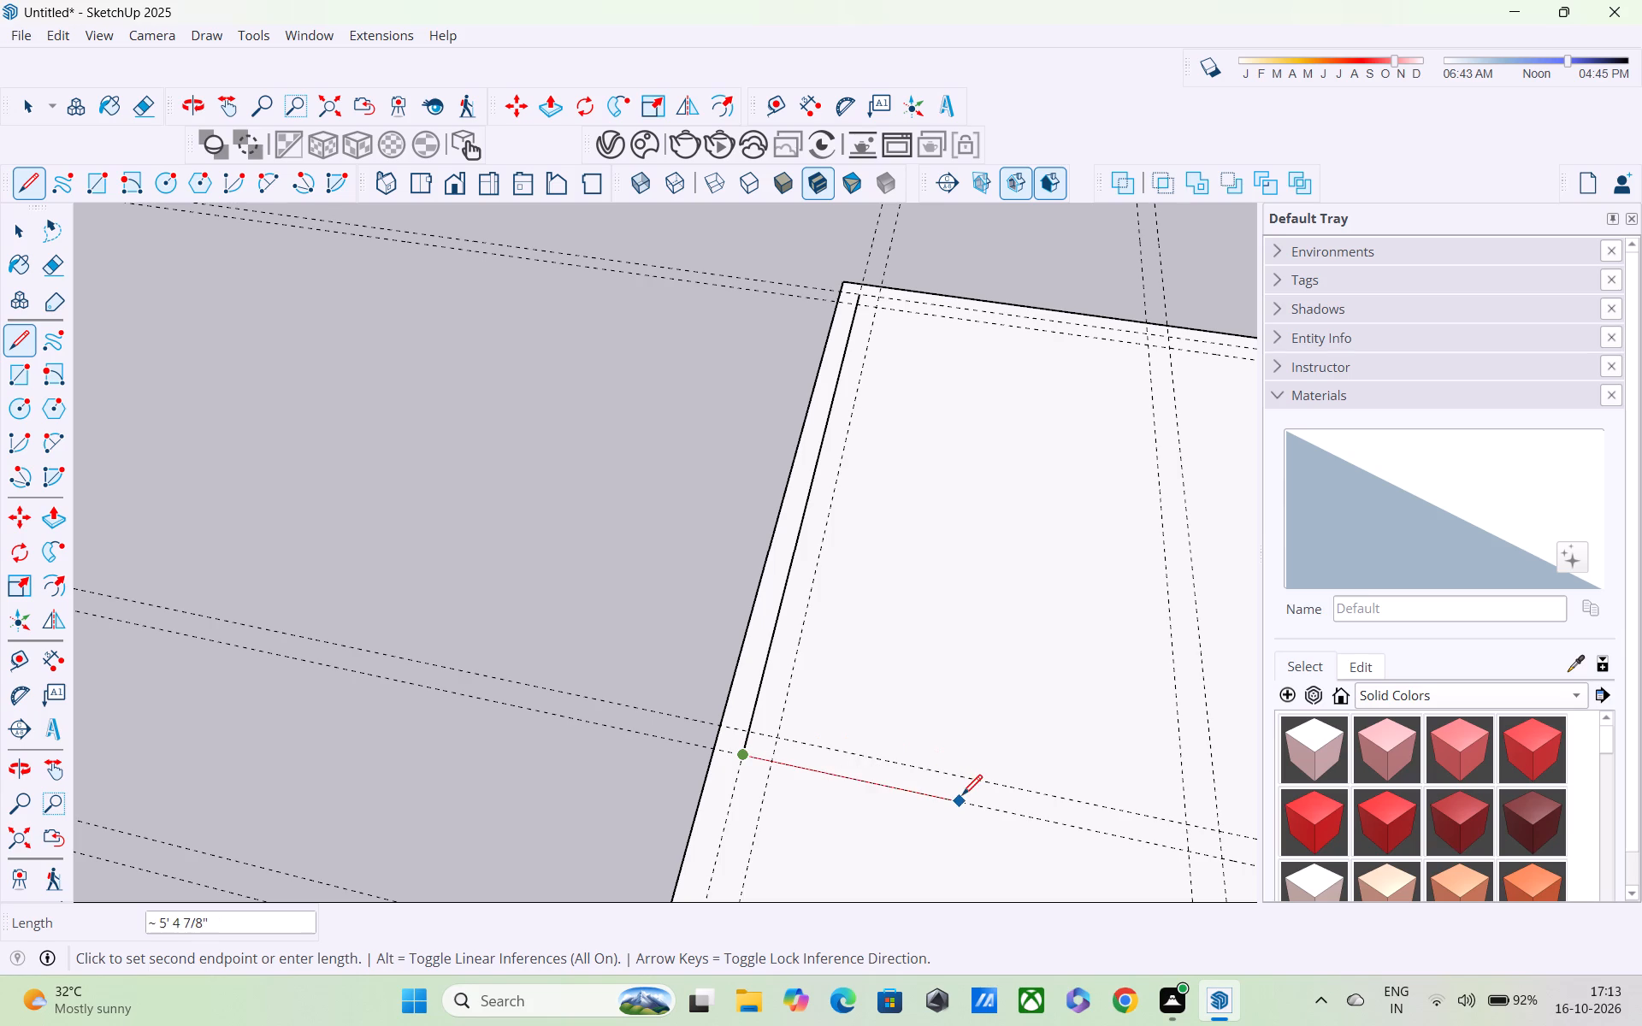
Continue the outline 10' 9" along the 7' guide, 5' 11" forward, 9" across and 5' 11" back to the 7' guide.
middle_click_drag(962, 797, 692, 572, "shift")
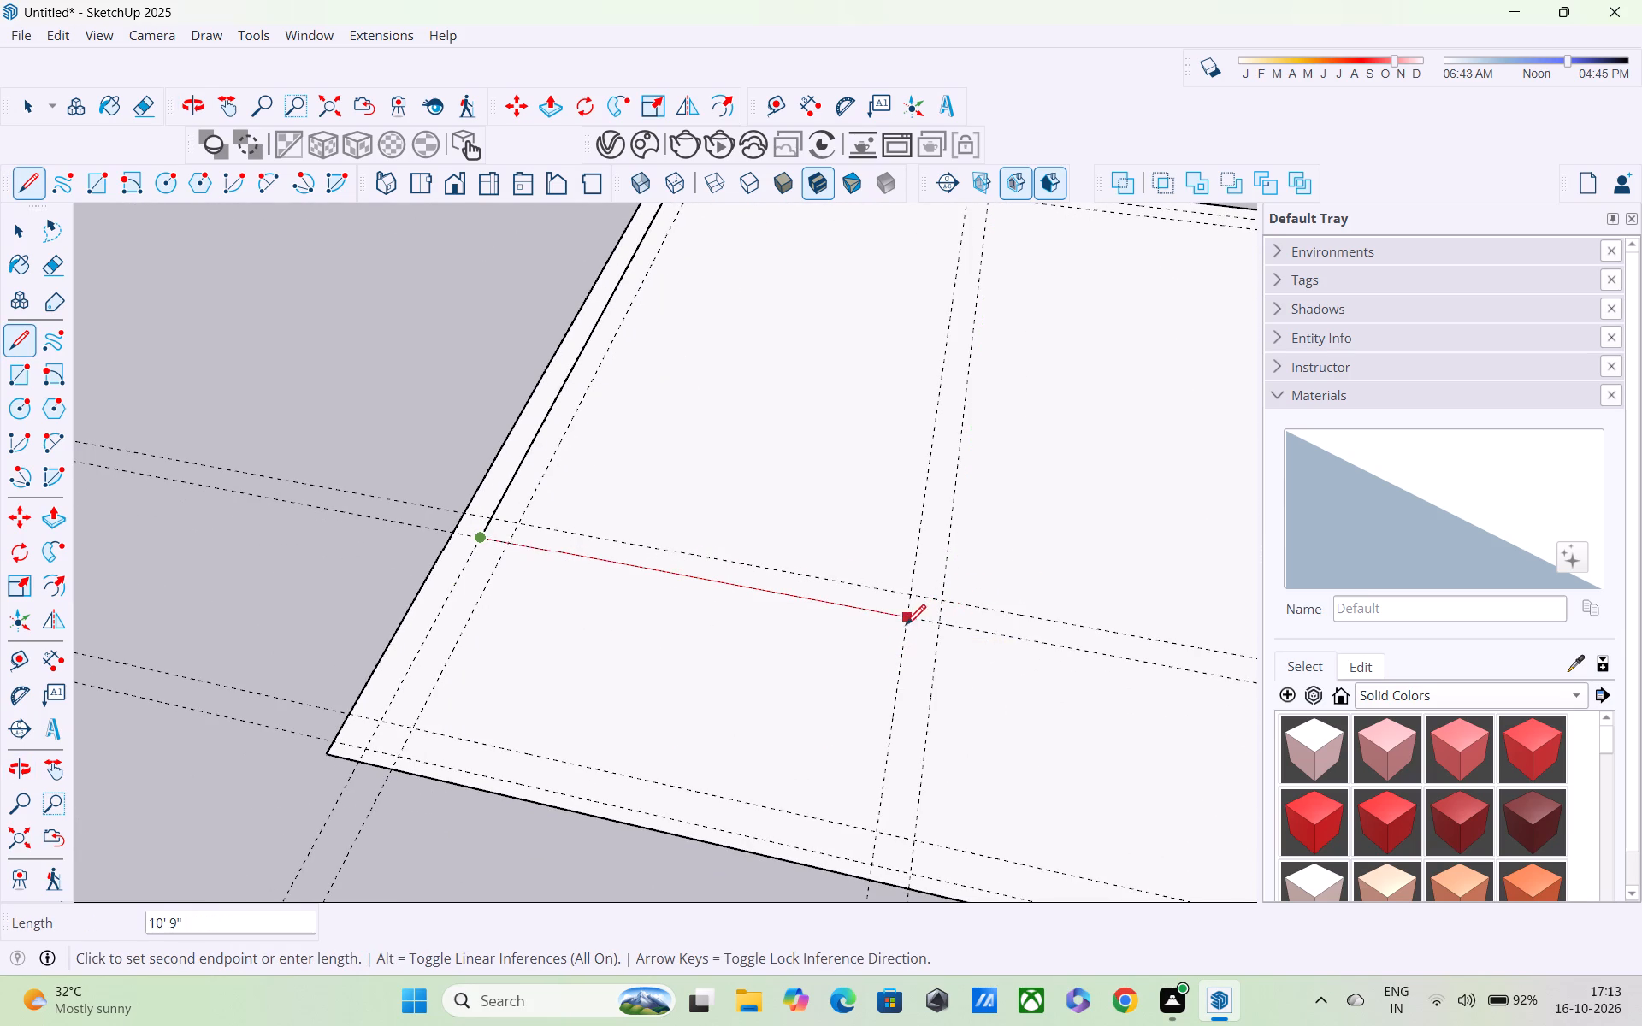
left_click(907, 619)
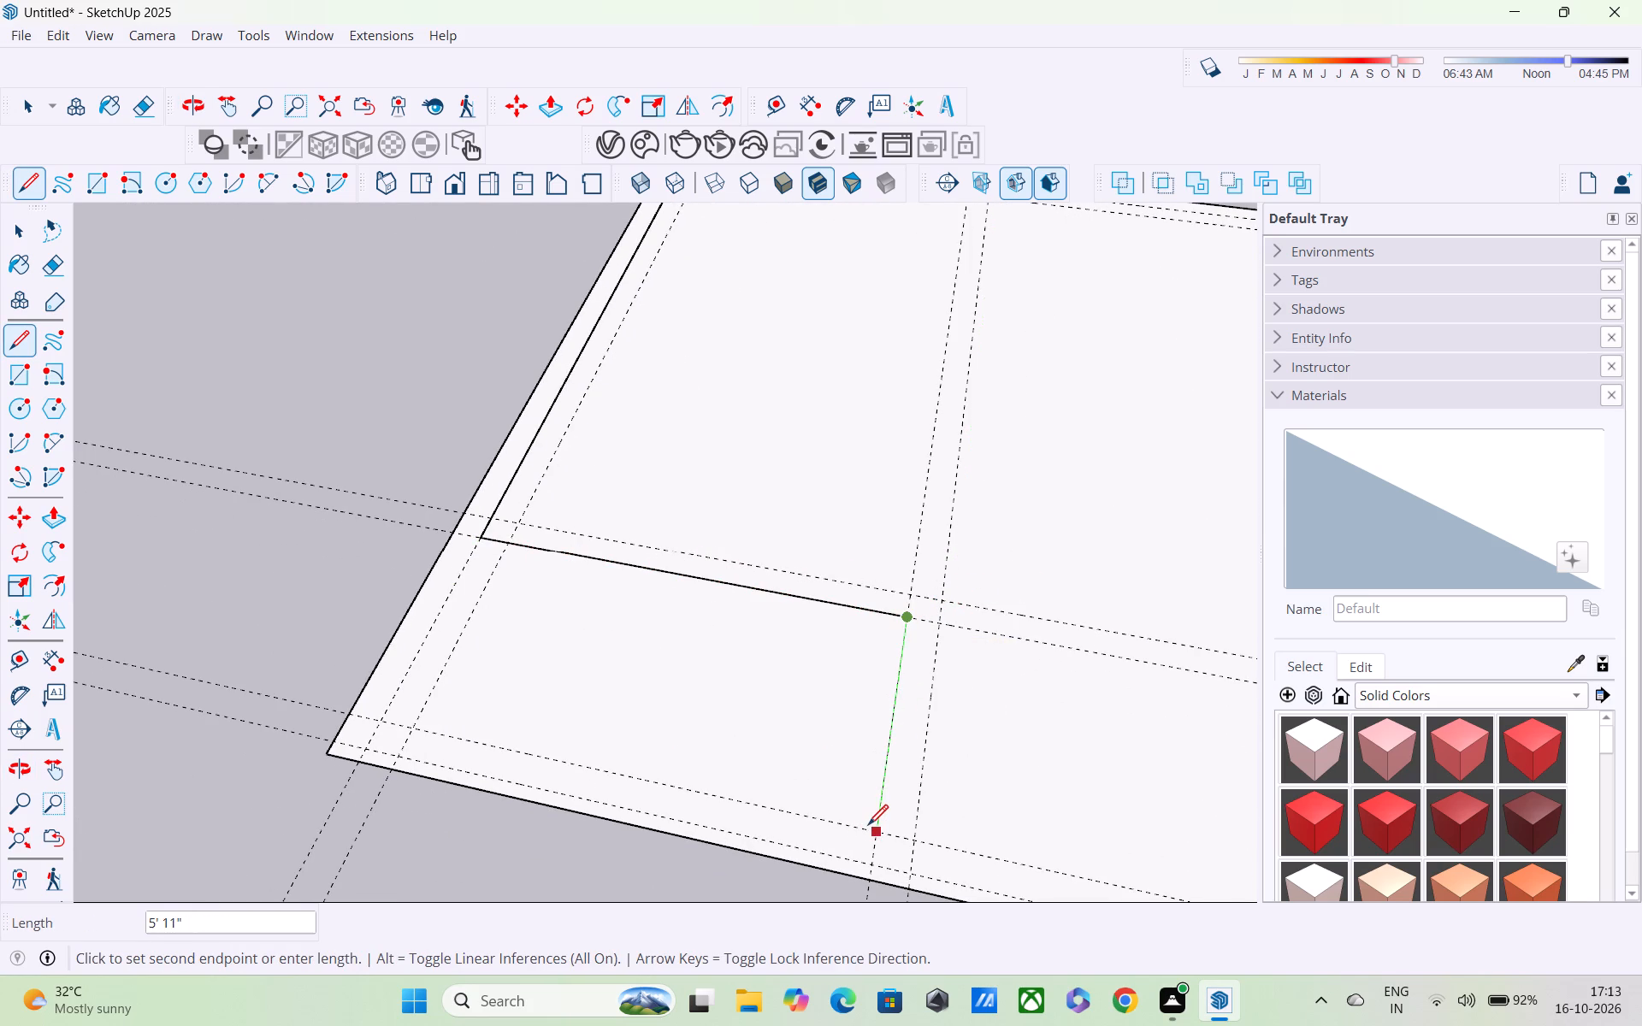
left_click(869, 827)
left_click(917, 834)
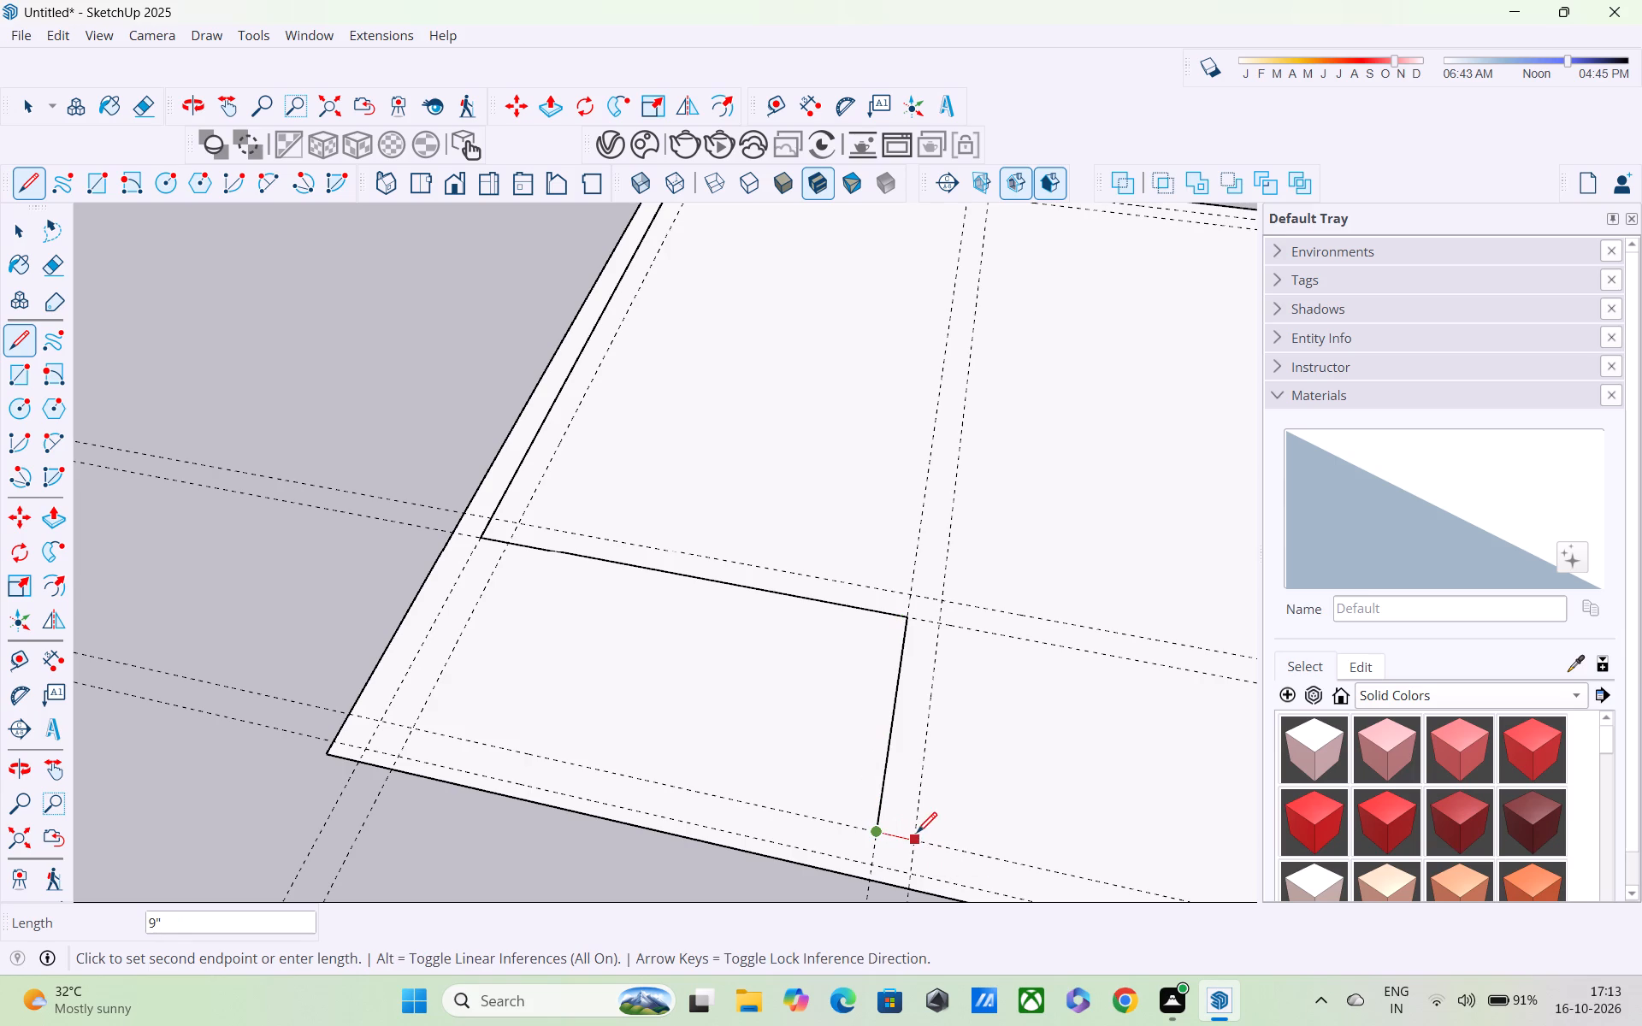
left_click(948, 630)
Continue the outline 11' 3" to the inner right guide, back along it to the outer back guide, and close it at the starting corner.
middle_click_drag(1204, 659, 718, 525, "shift")
scroll(715, 523, "down", 5)
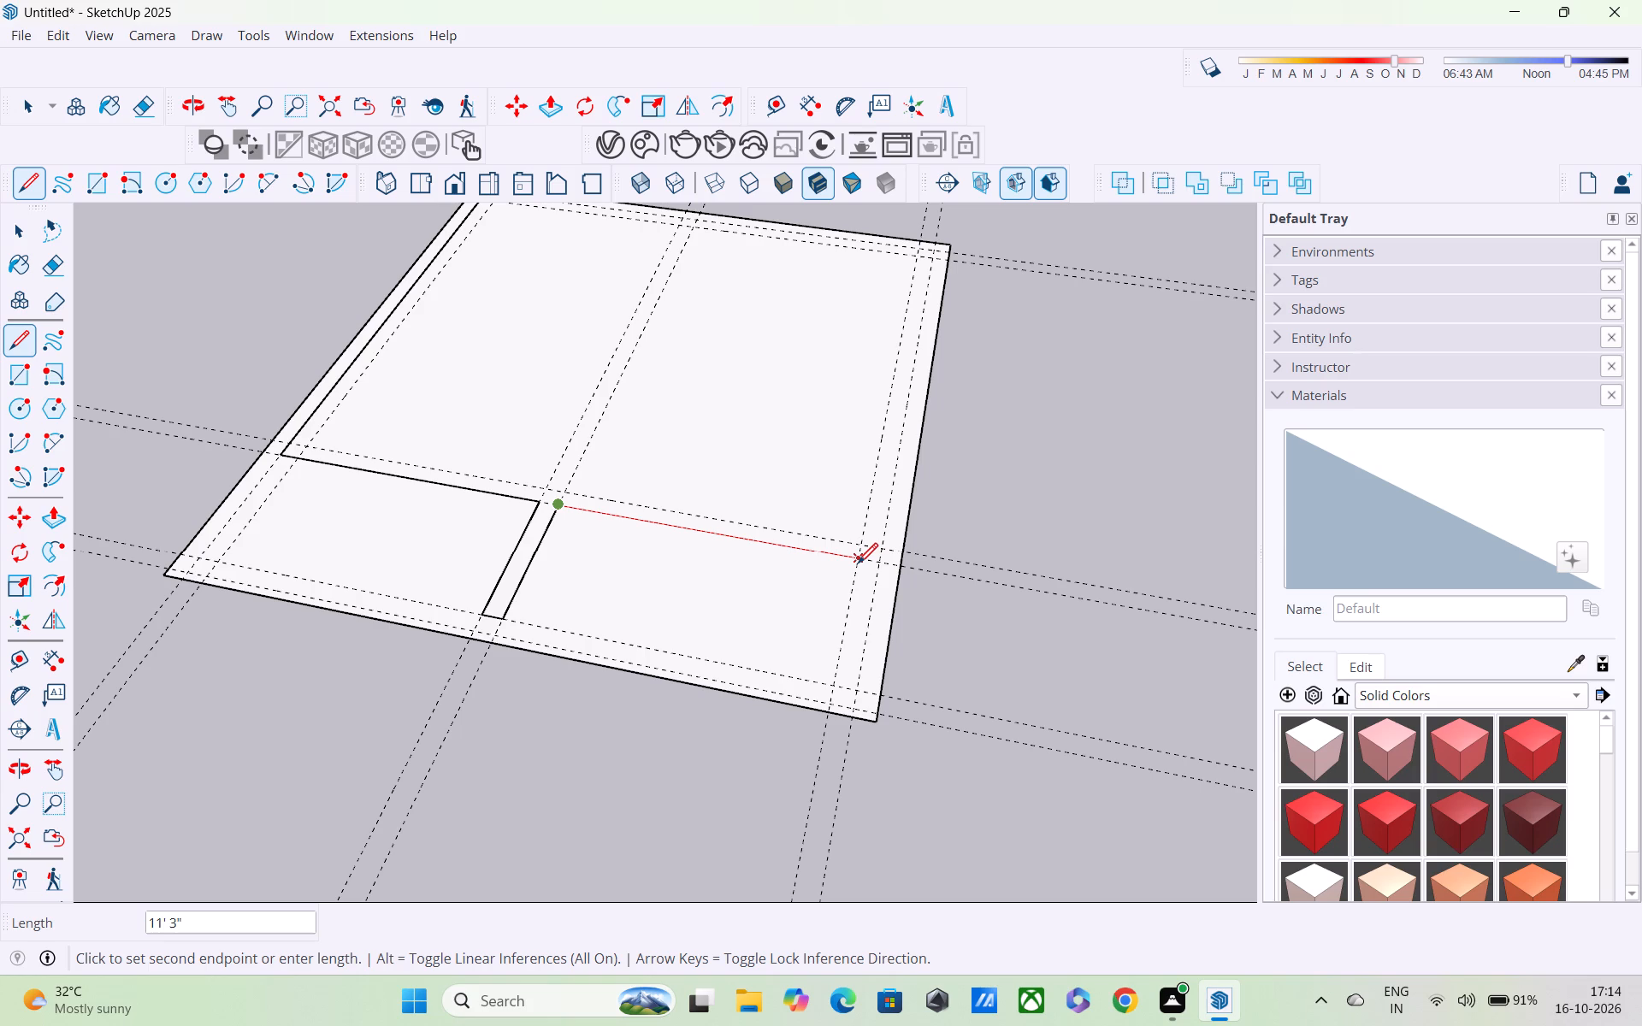
left_click(858, 565)
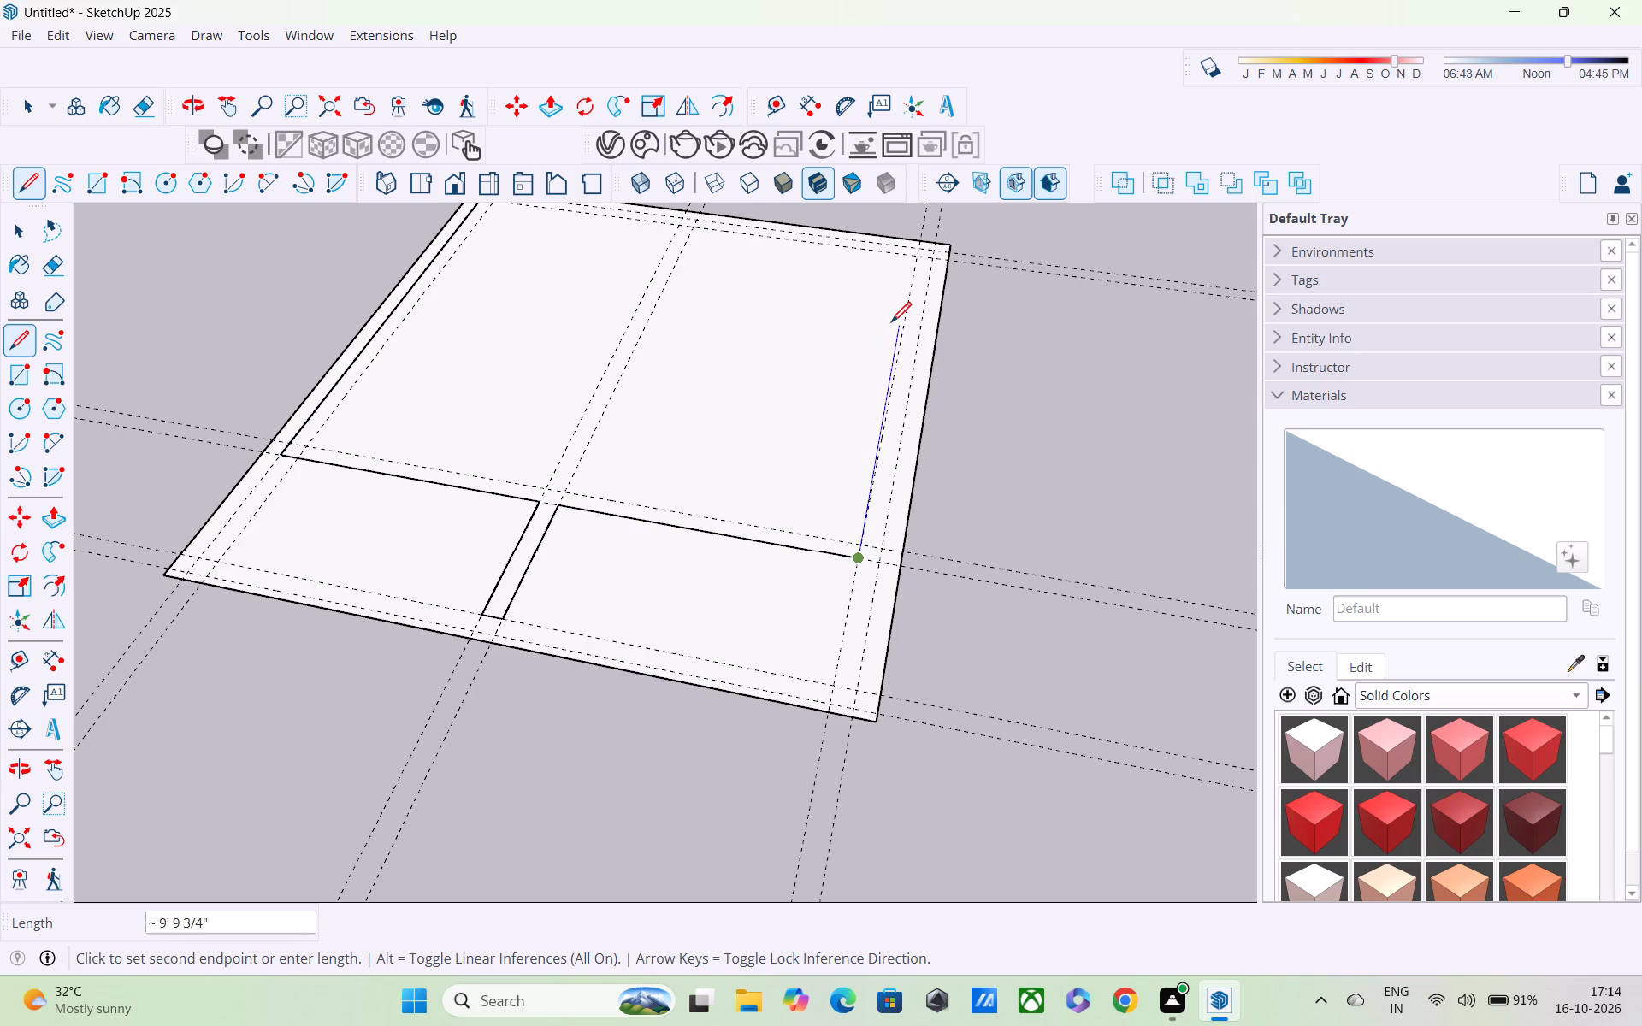
scroll(891, 324, "down", 2)
middle_click_drag(891, 318, 907, 462, "shift")
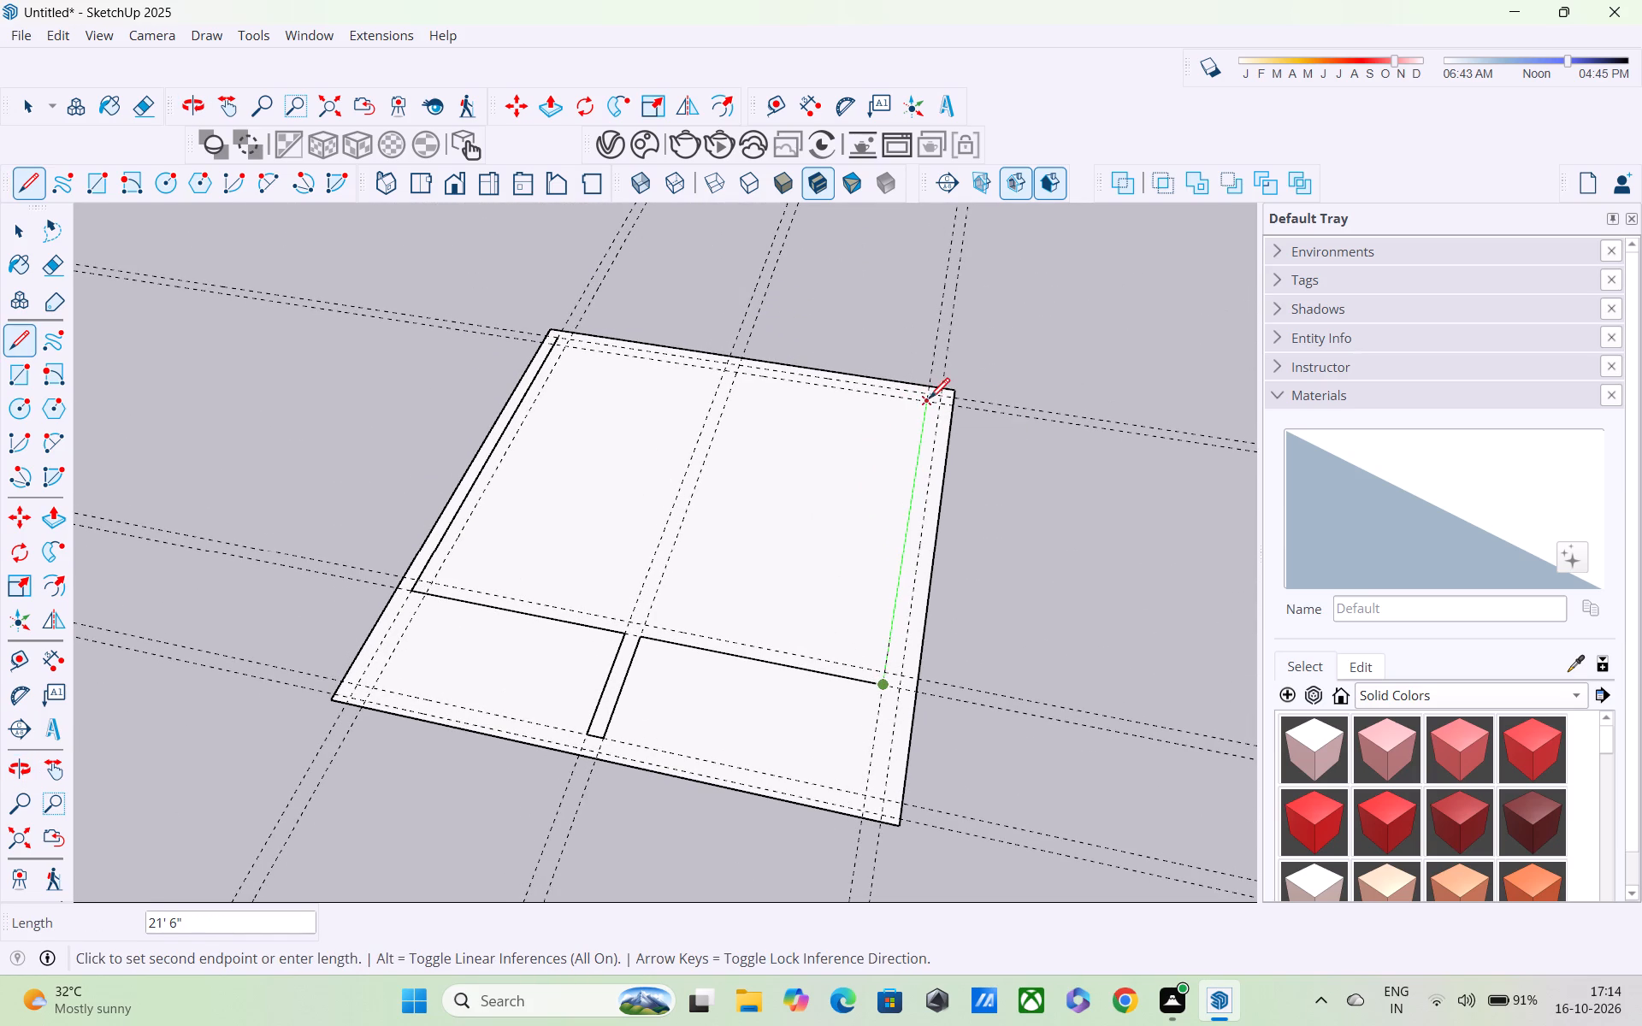
scroll(930, 400, "up", 10)
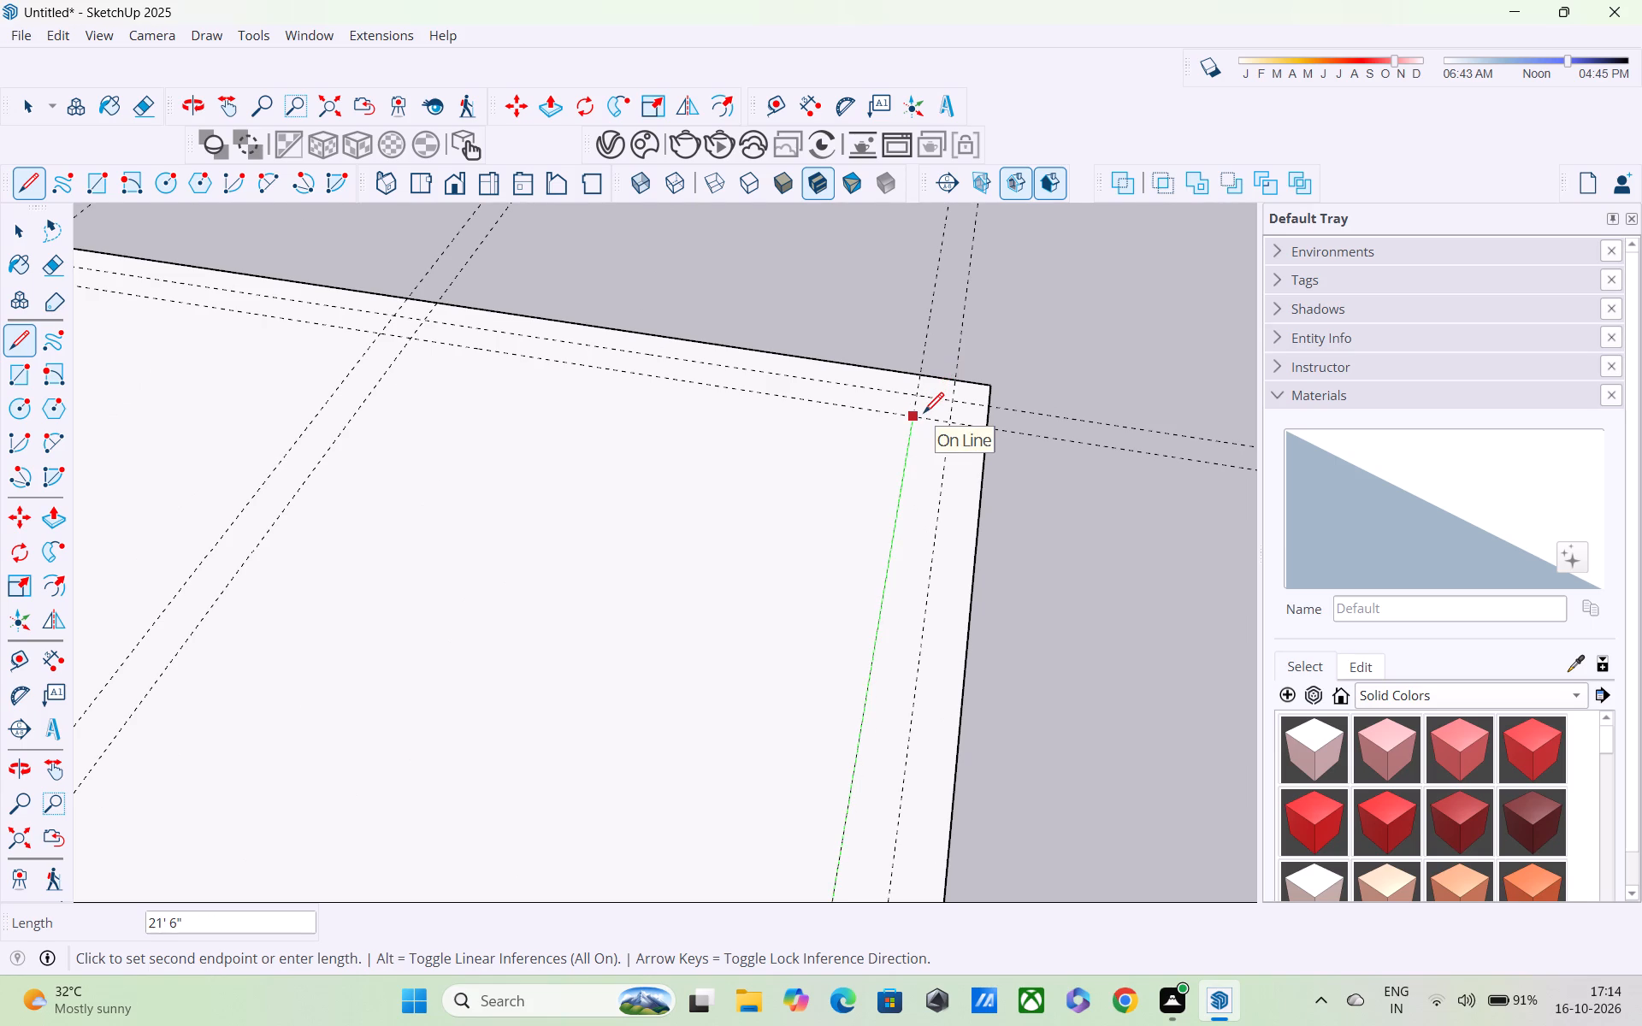
left_click(924, 395)
middle_click_drag(922, 387, 1045, 491, "shift")
middle_click_drag(600, 383, 921, 423, "shift")
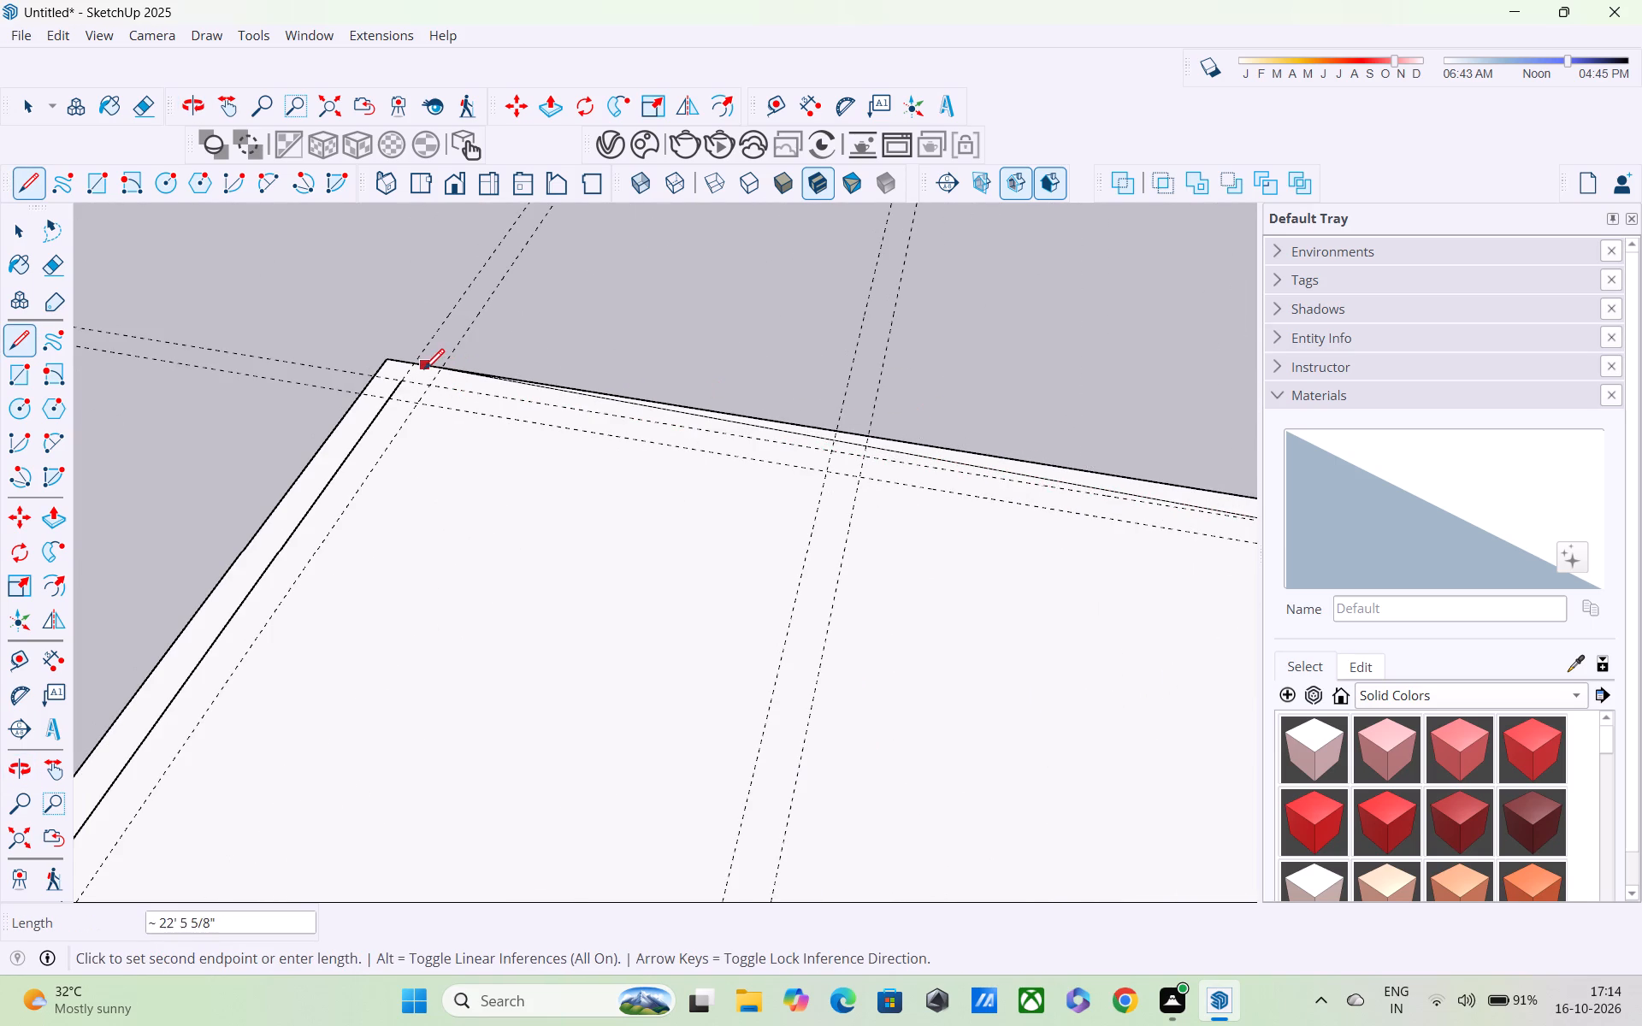
left_click(410, 379)
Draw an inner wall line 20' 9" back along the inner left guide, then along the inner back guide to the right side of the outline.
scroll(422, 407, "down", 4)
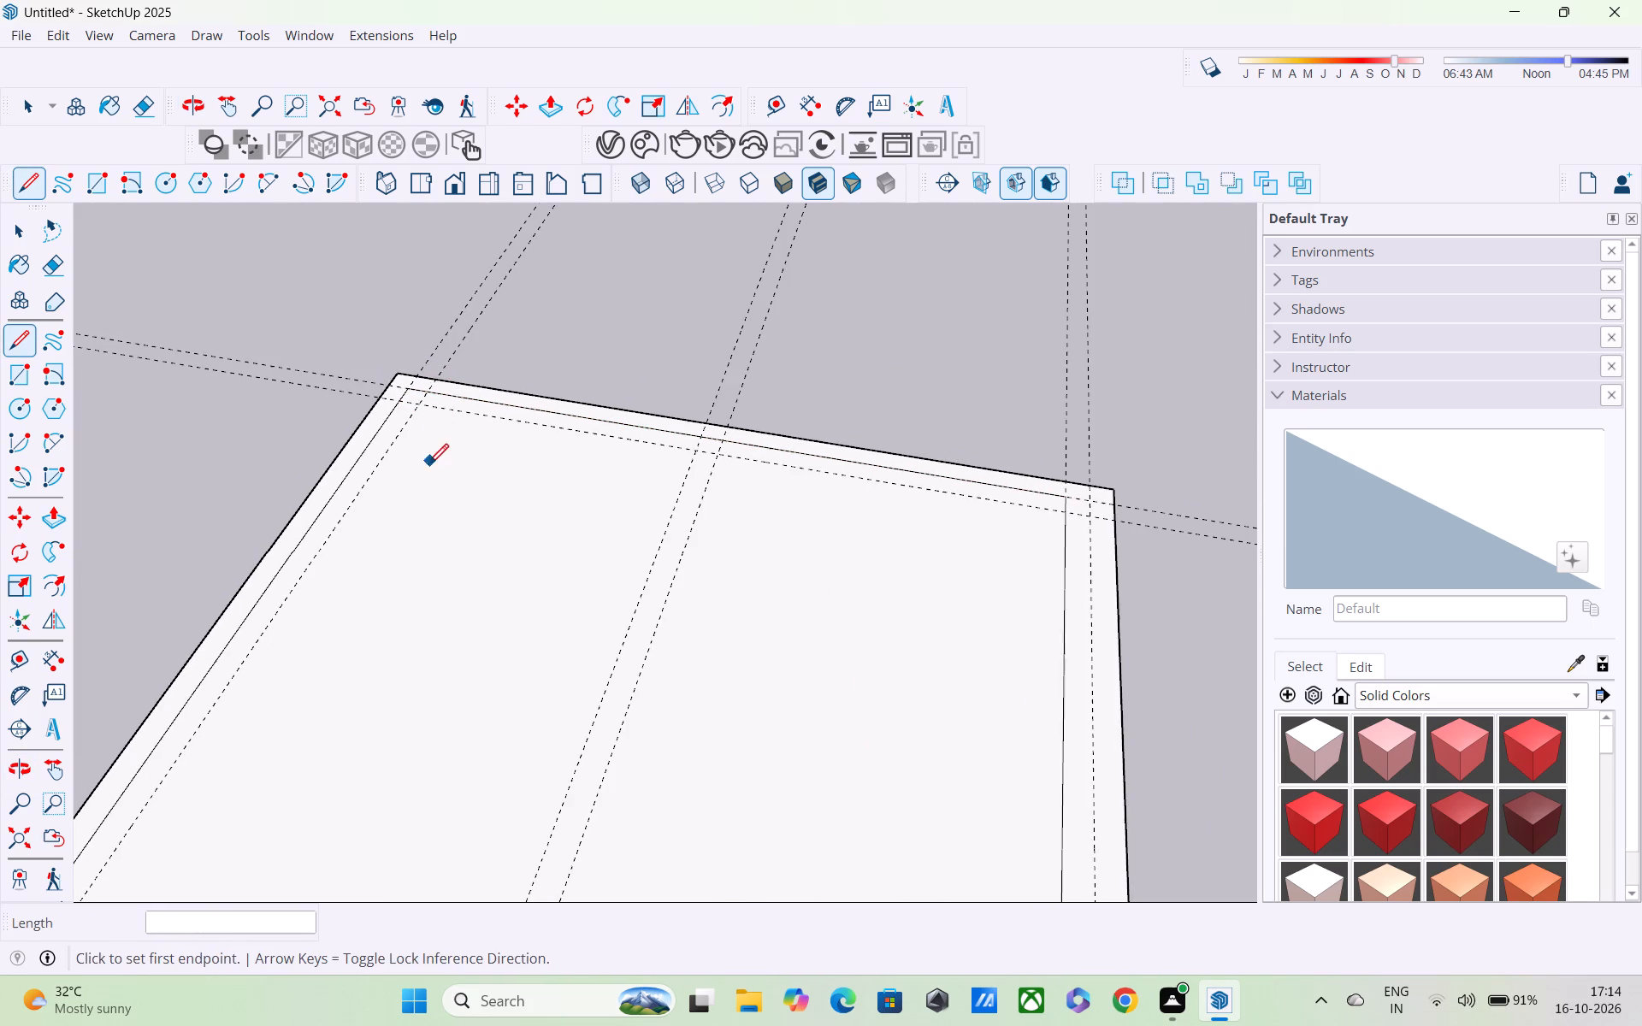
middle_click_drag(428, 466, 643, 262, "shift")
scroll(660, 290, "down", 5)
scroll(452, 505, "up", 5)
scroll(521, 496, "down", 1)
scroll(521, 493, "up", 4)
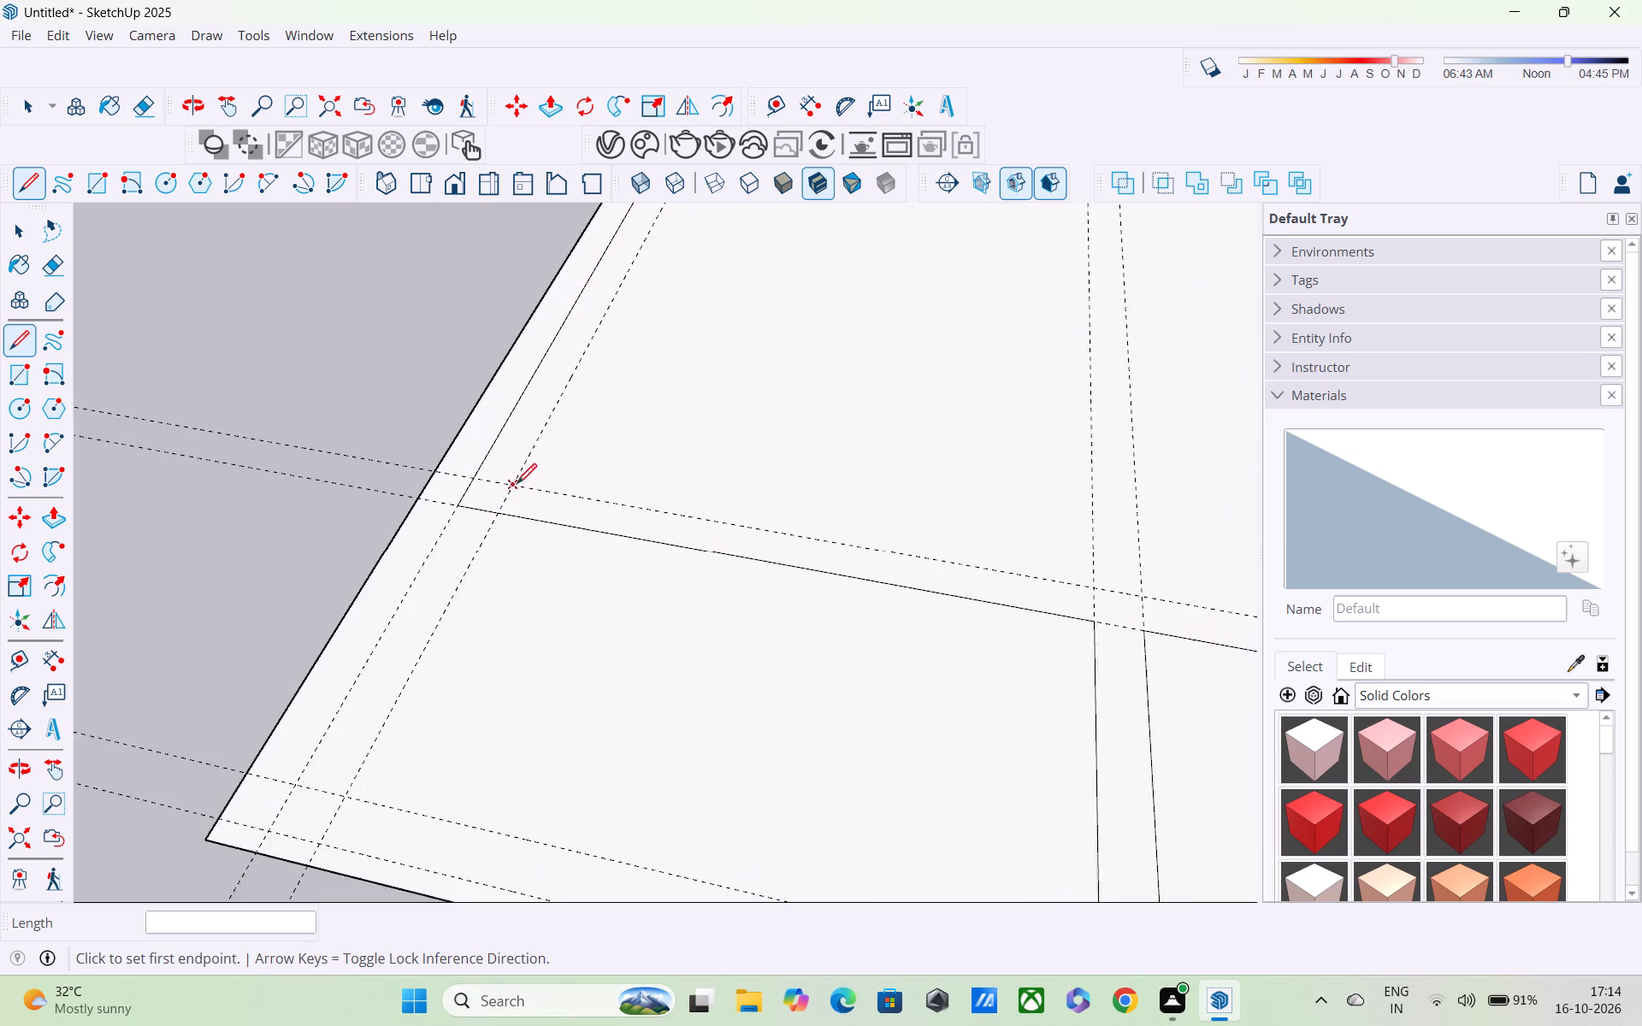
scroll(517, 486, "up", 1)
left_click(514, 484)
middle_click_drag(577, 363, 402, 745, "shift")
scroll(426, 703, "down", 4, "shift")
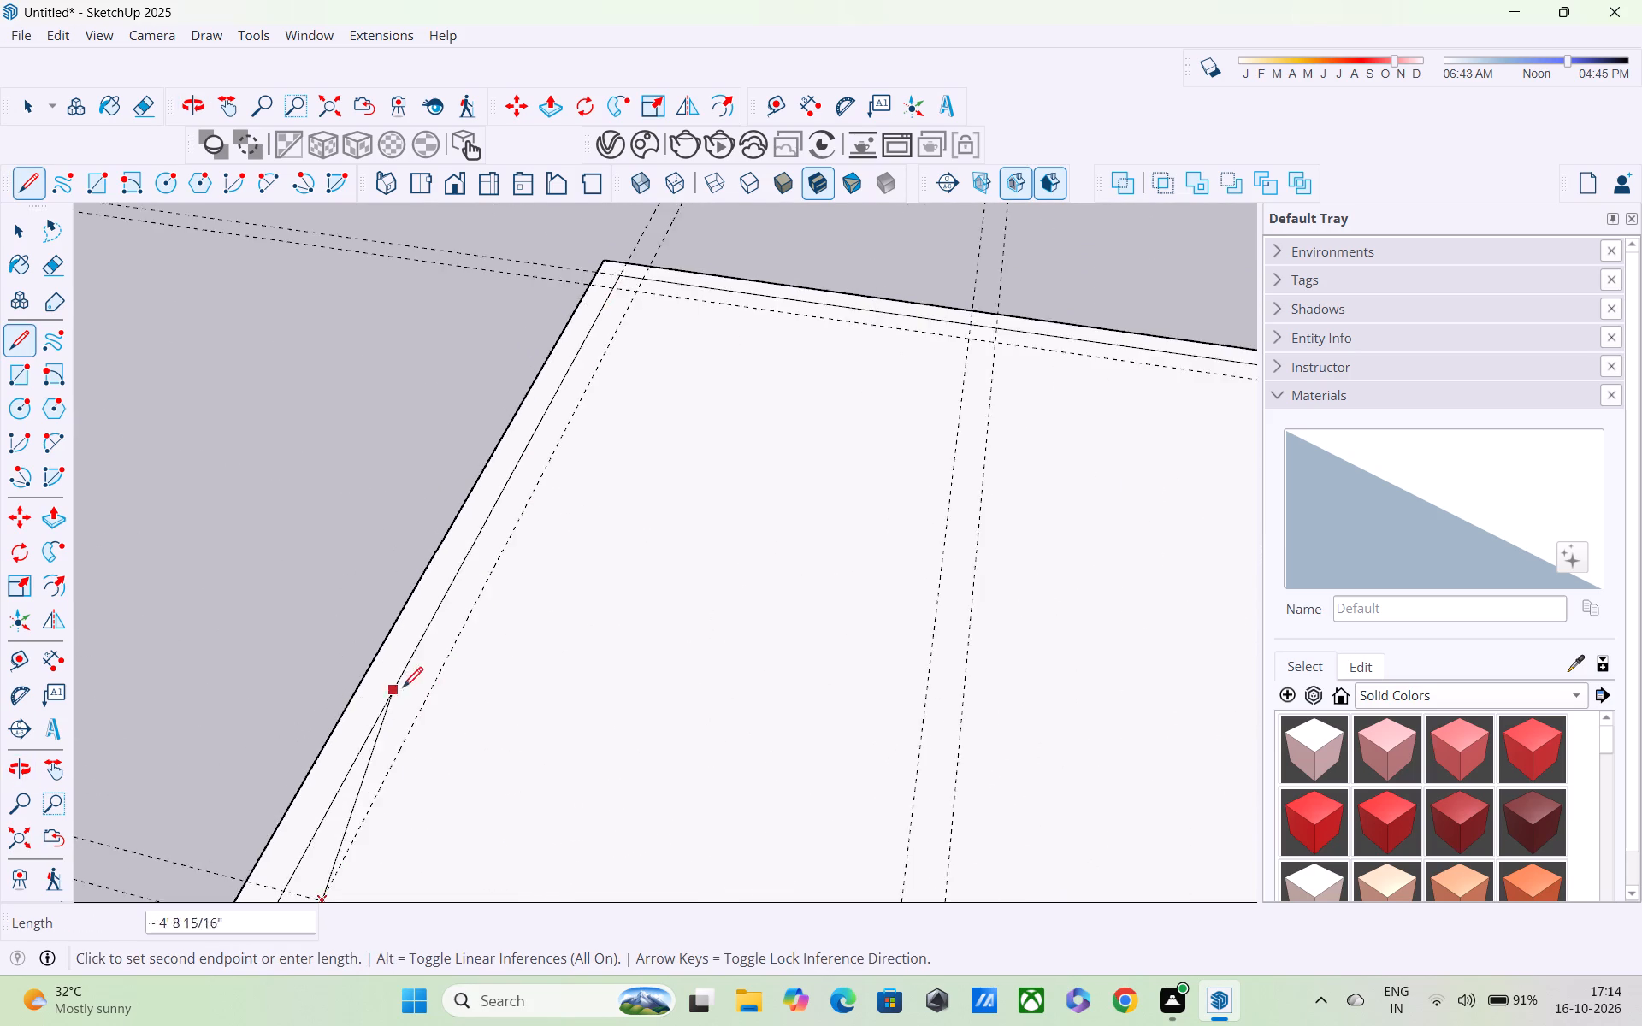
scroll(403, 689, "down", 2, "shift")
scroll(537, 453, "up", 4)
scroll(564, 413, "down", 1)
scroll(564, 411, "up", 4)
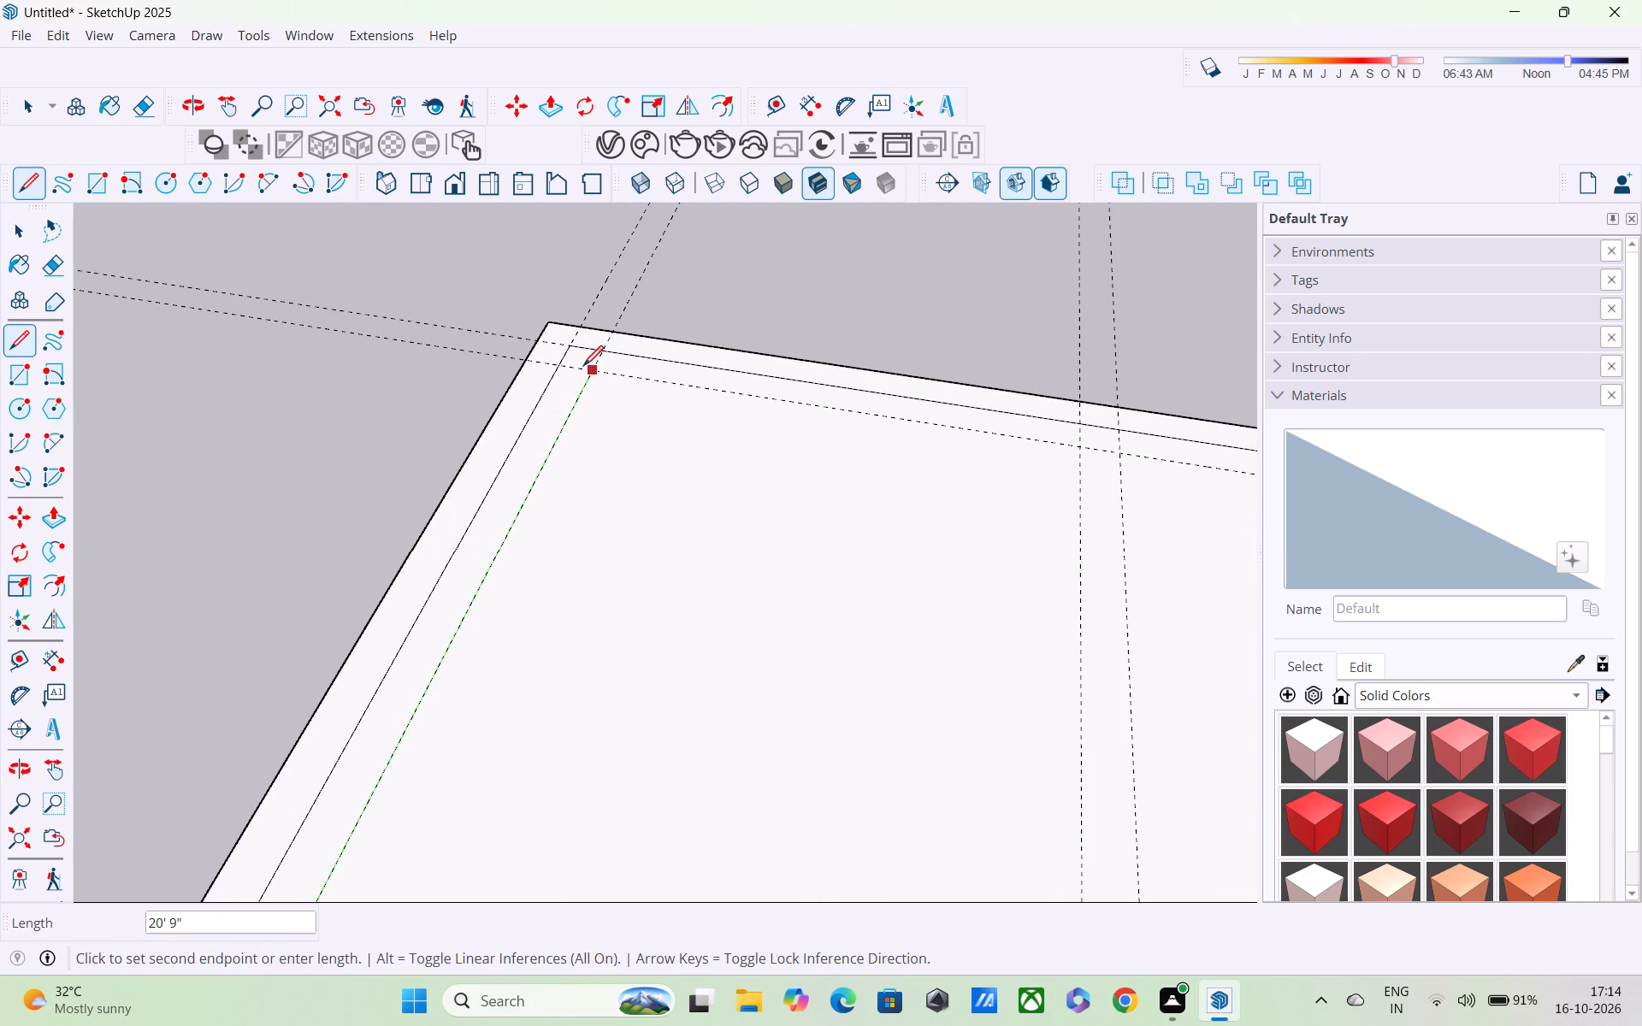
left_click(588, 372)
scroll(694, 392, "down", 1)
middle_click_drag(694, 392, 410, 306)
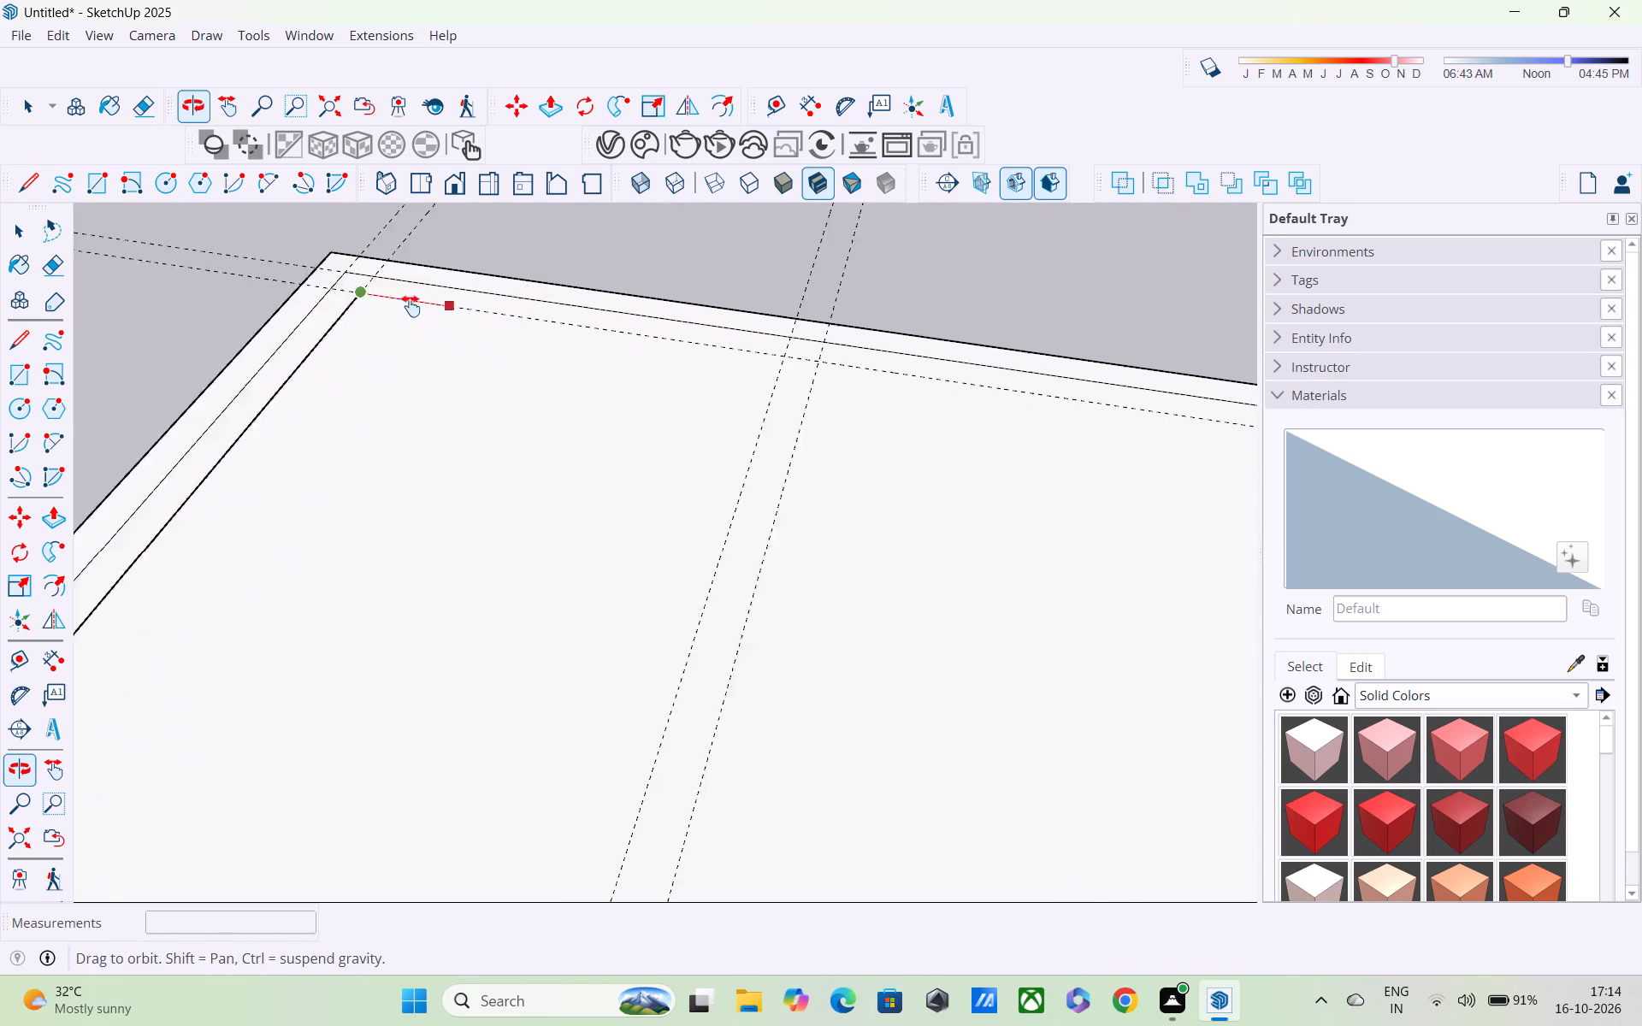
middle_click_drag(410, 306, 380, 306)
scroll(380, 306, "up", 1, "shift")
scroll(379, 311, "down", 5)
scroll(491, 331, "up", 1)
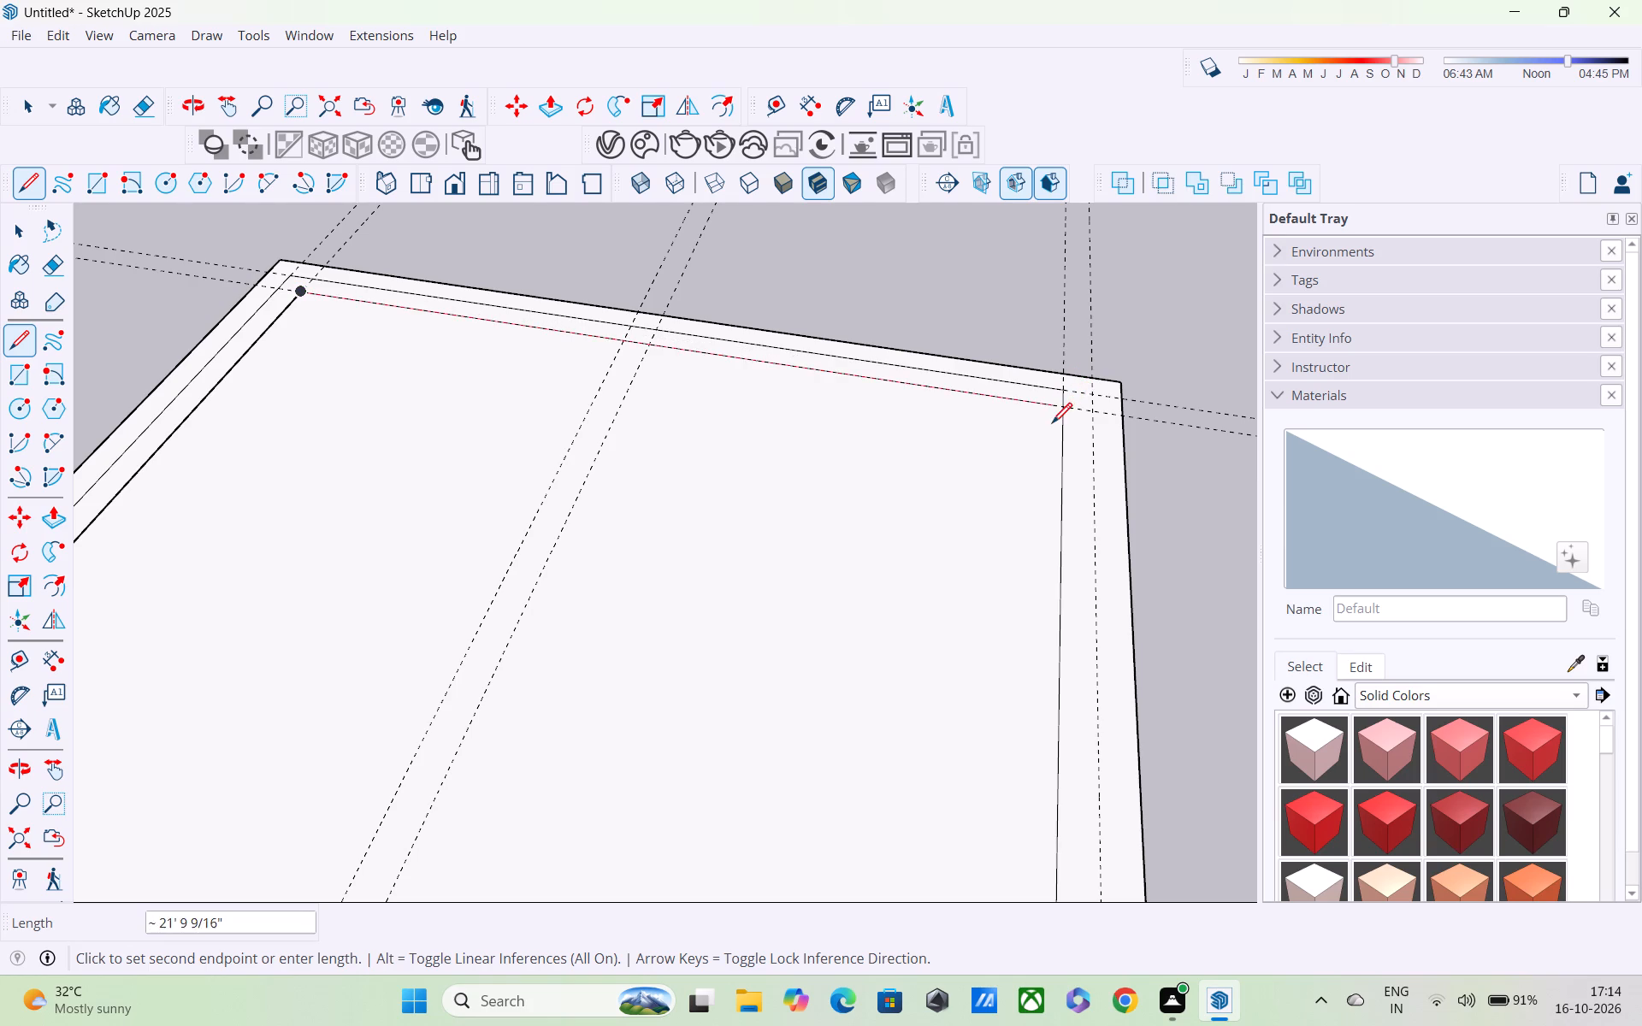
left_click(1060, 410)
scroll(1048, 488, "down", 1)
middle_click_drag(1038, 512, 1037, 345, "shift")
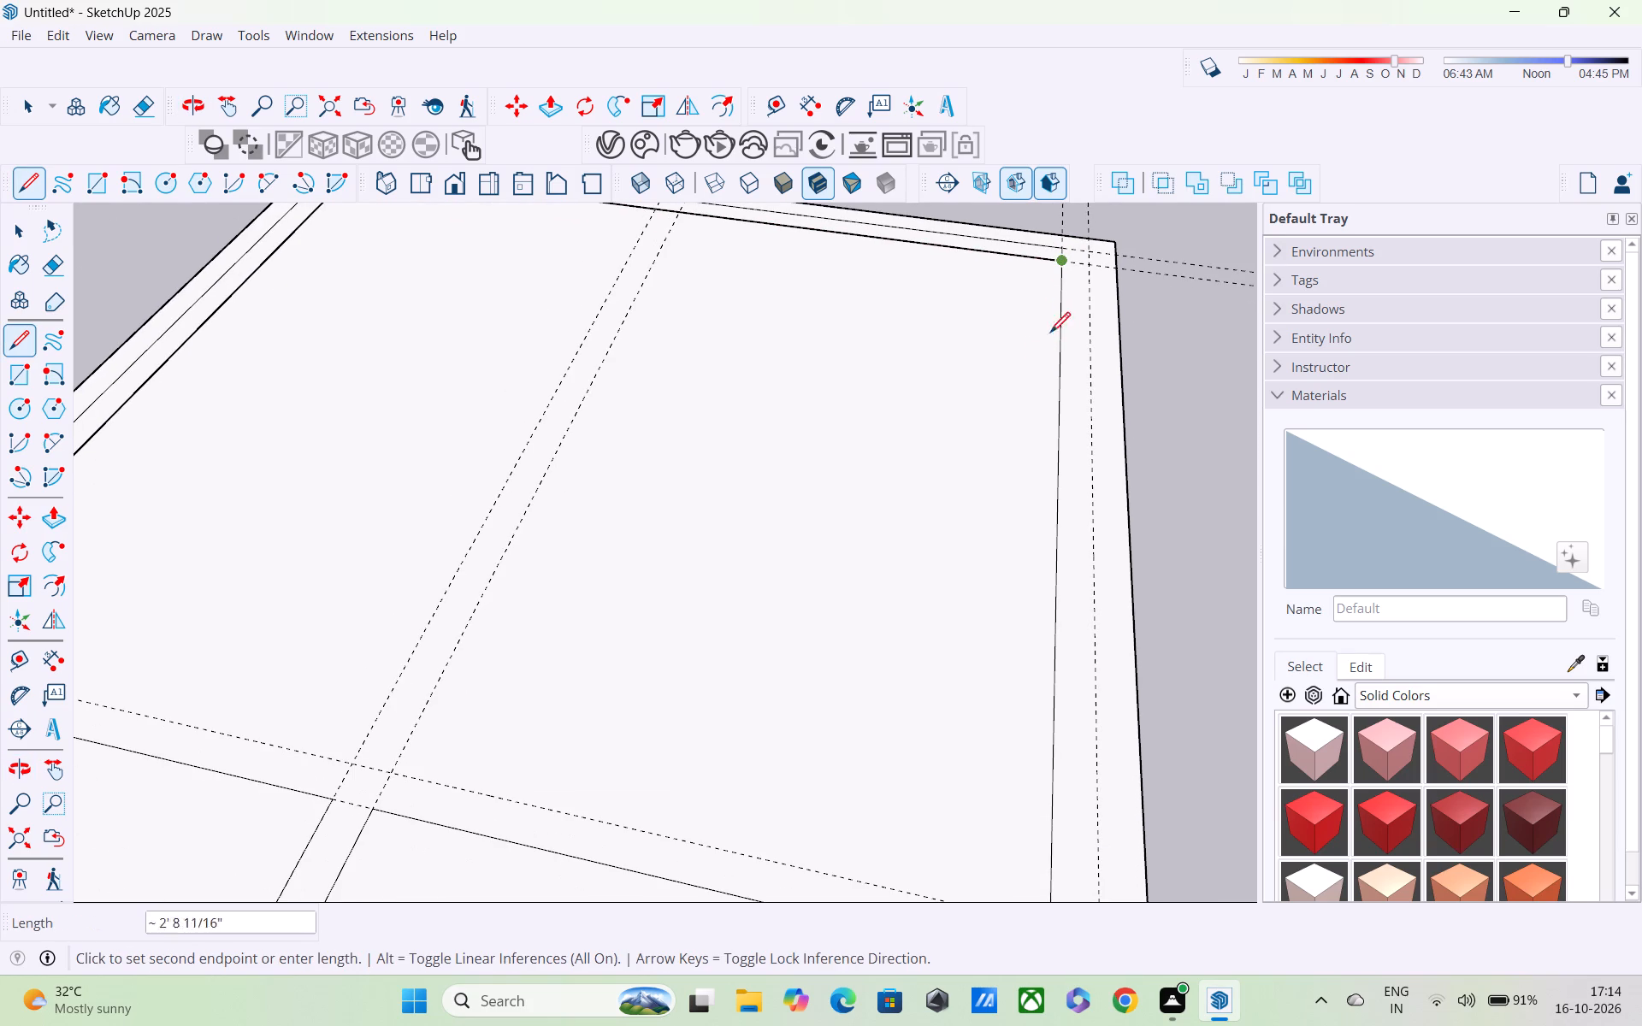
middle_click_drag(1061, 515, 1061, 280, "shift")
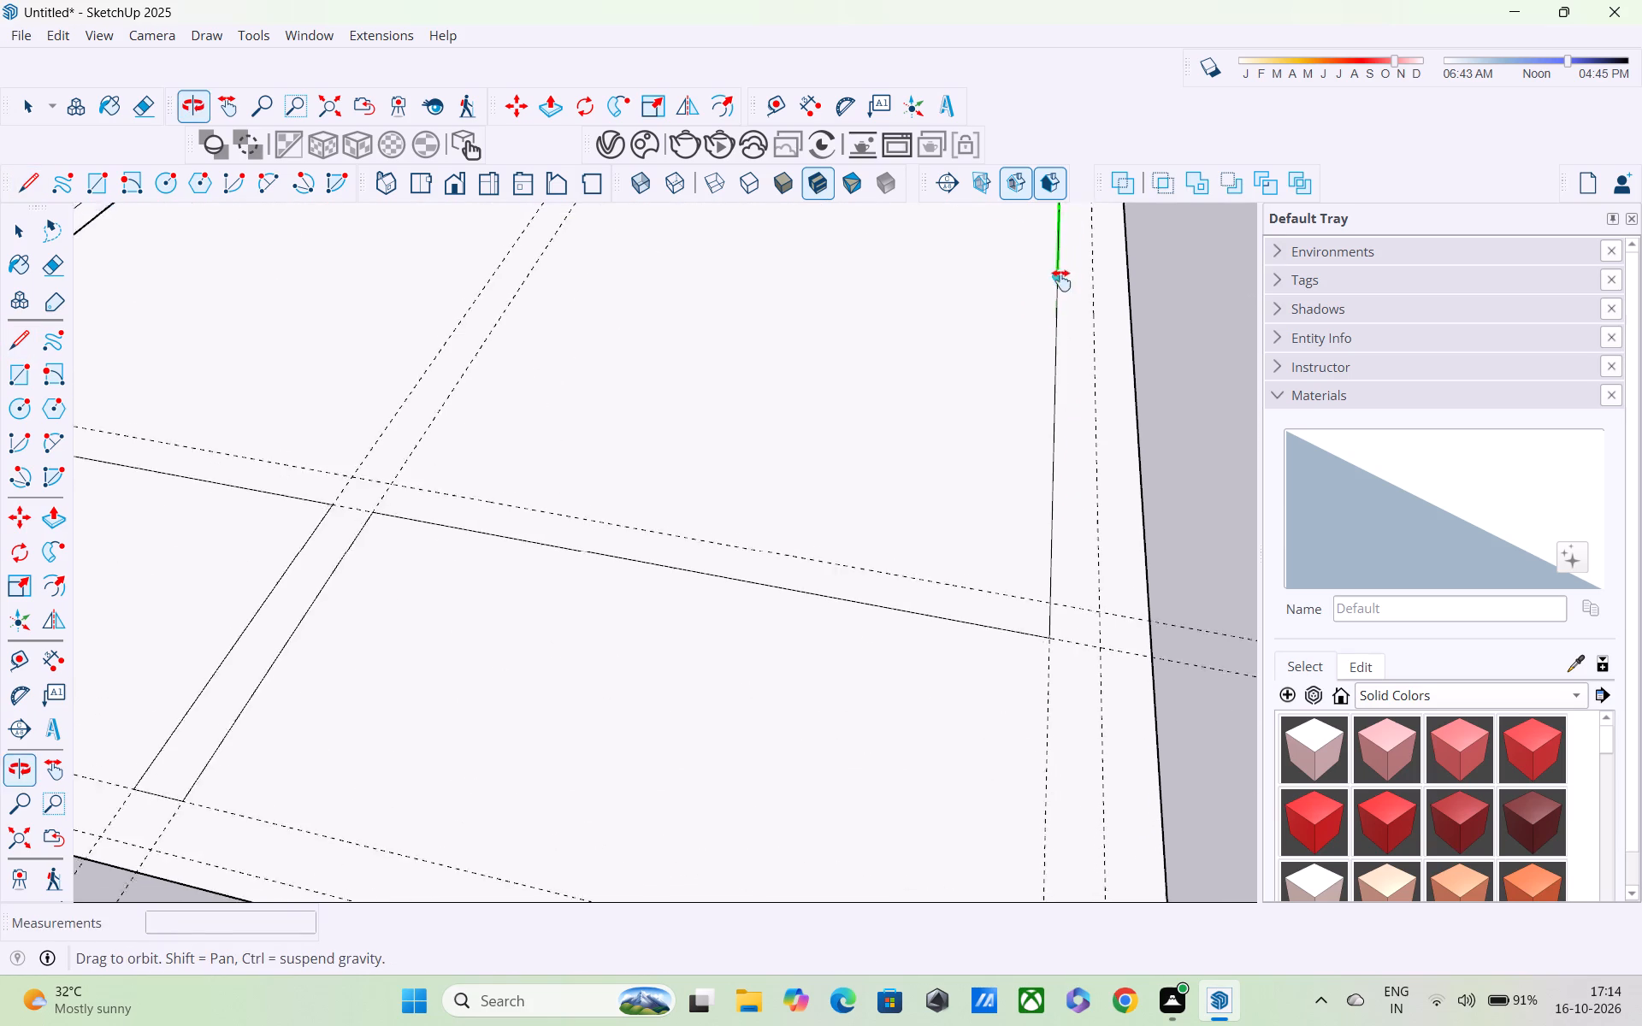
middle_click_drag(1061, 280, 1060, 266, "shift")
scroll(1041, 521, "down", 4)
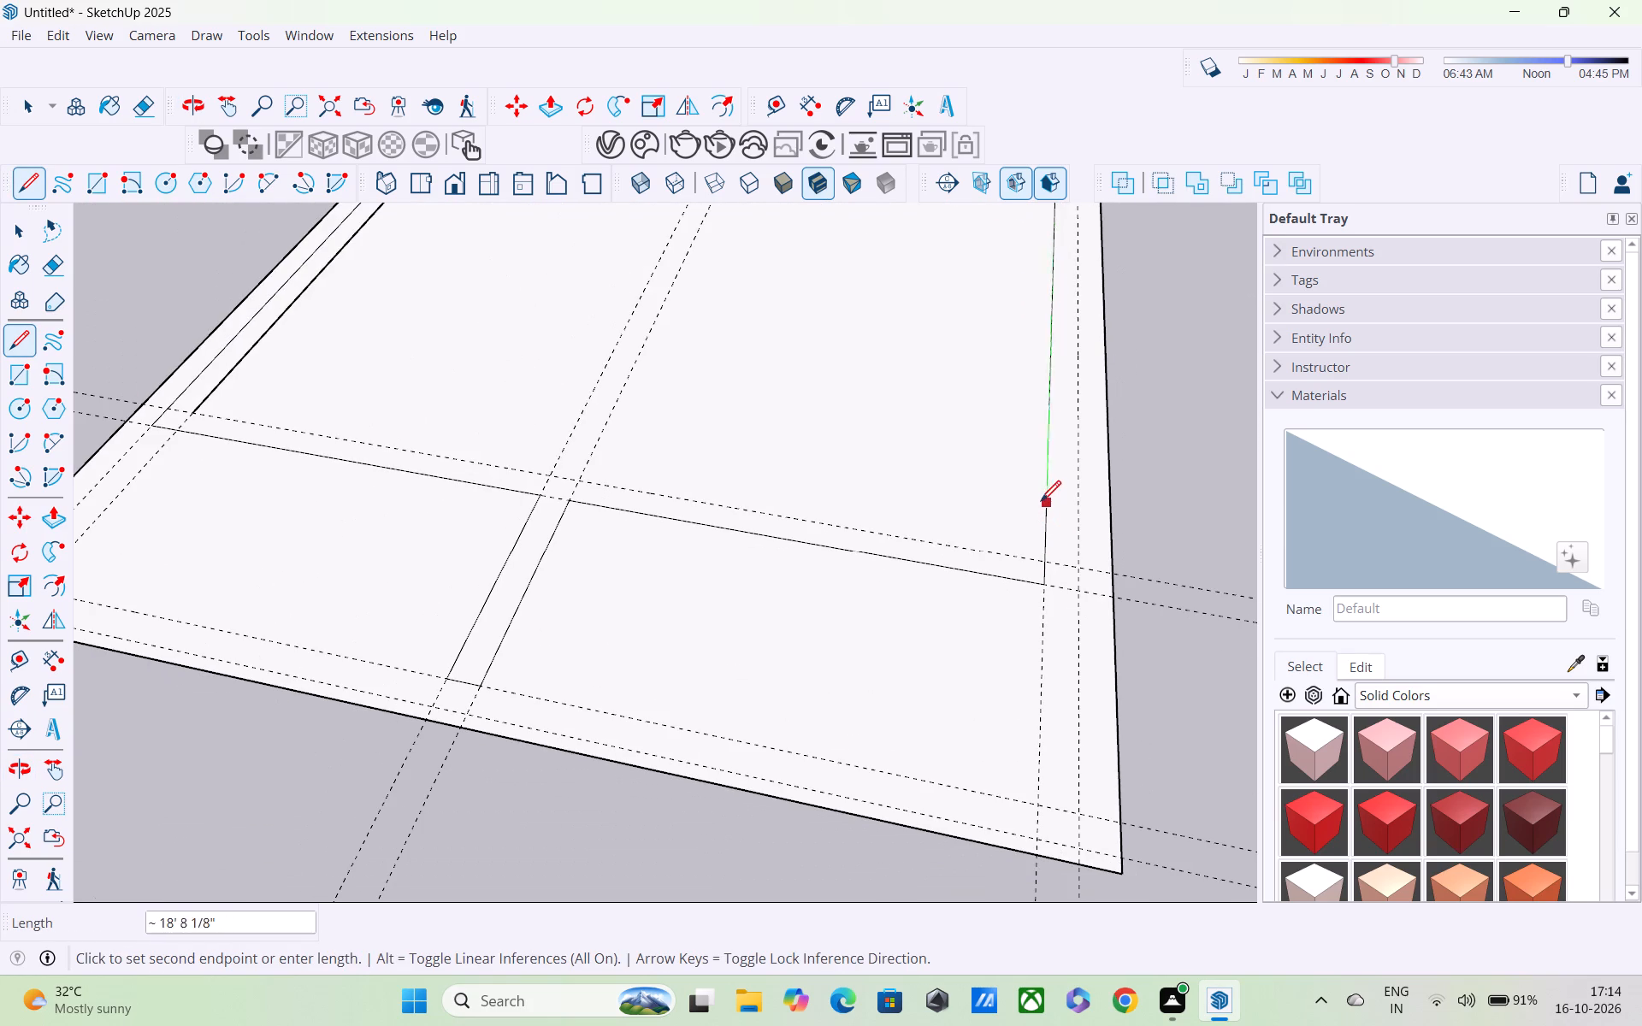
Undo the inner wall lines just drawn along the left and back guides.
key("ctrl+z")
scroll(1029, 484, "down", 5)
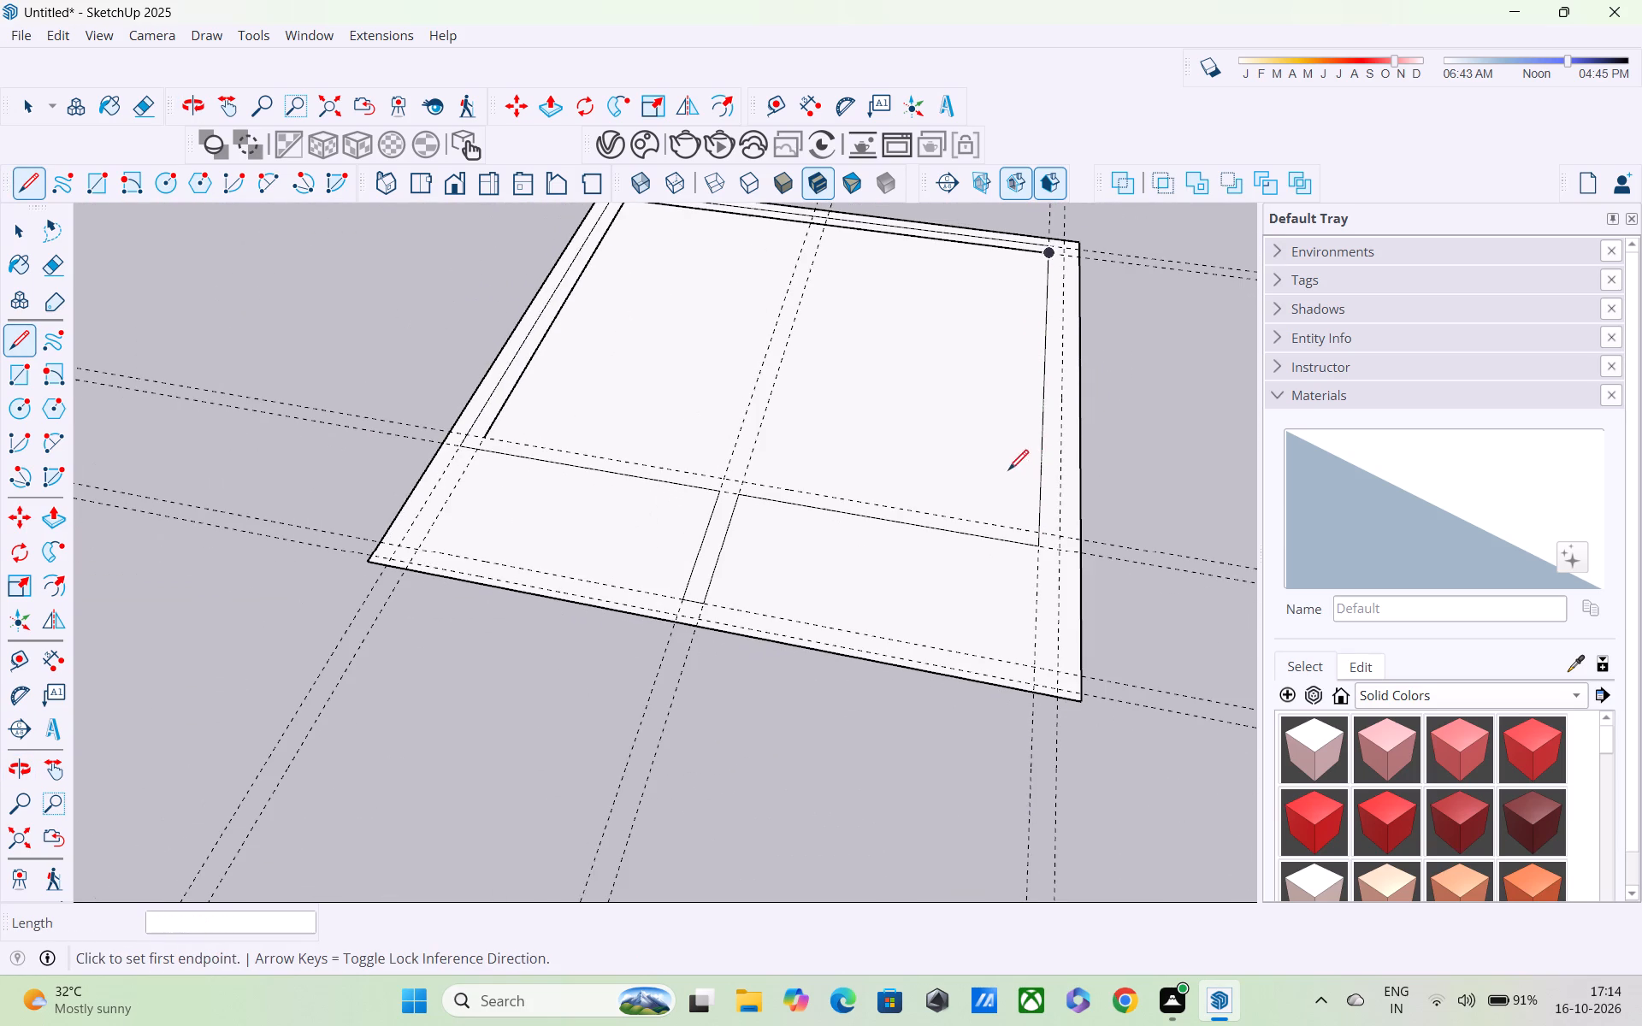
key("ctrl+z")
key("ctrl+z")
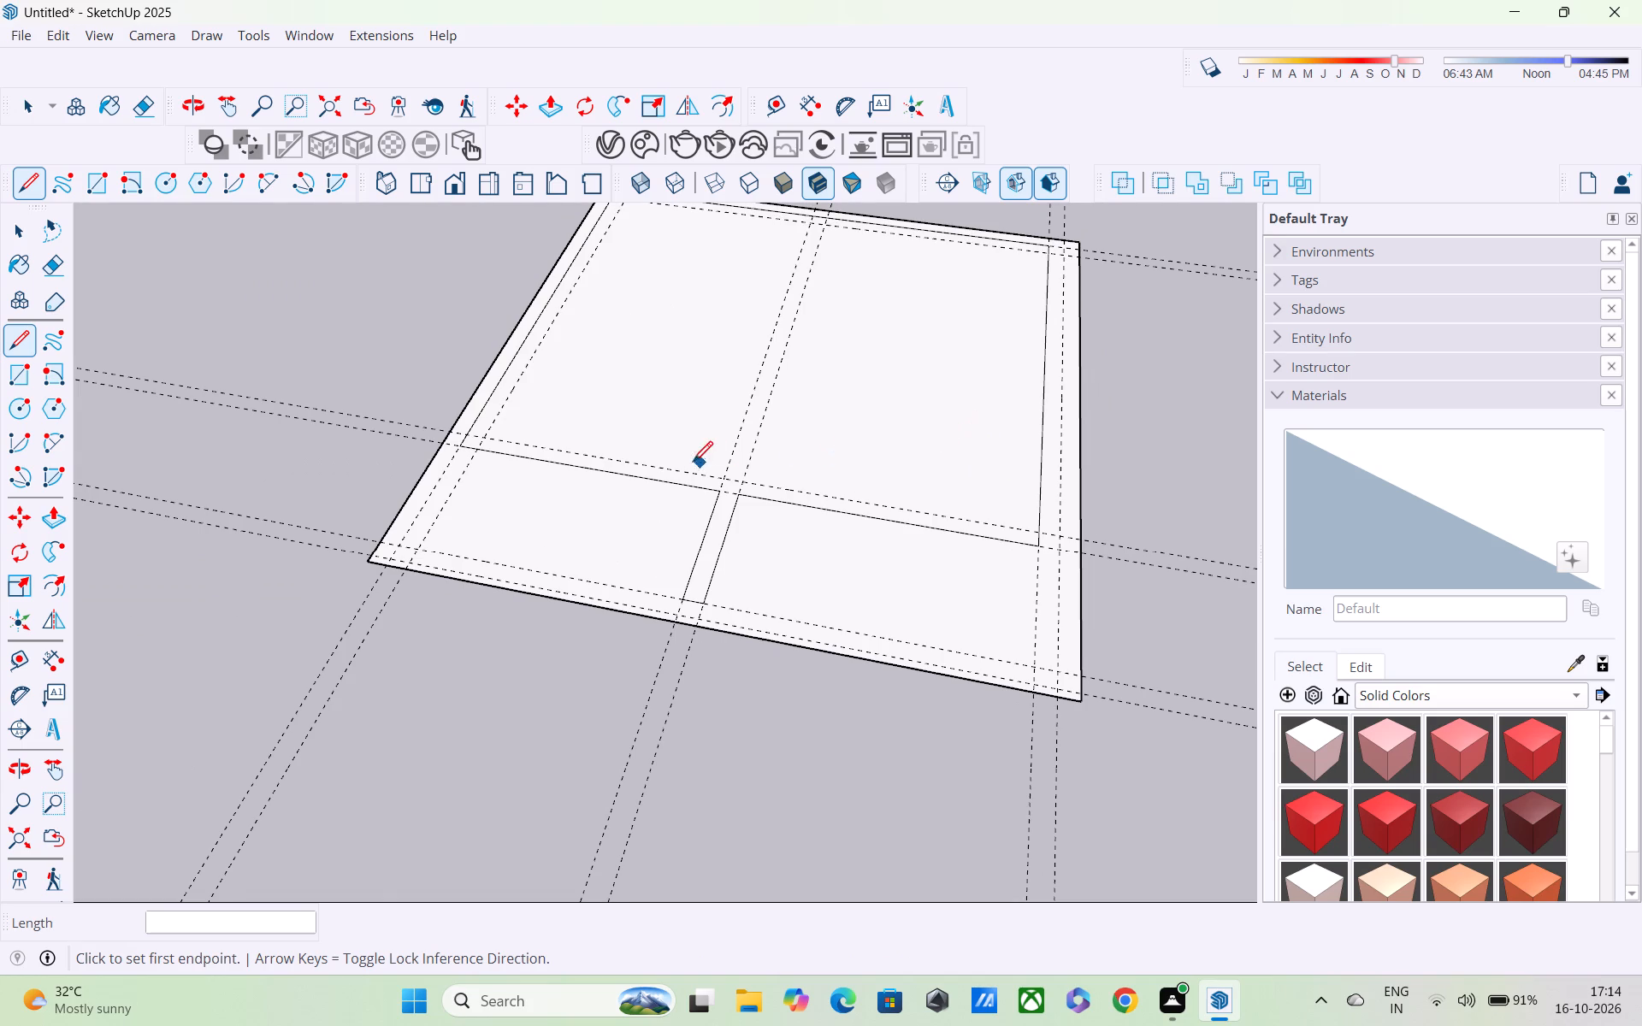
Undo the outline's last two segments, along the outer back guide and the inner right guide.
middle_click_drag(687, 476, 663, 615)
scroll(1143, 557, "up", 5)
key("ctrl+z")
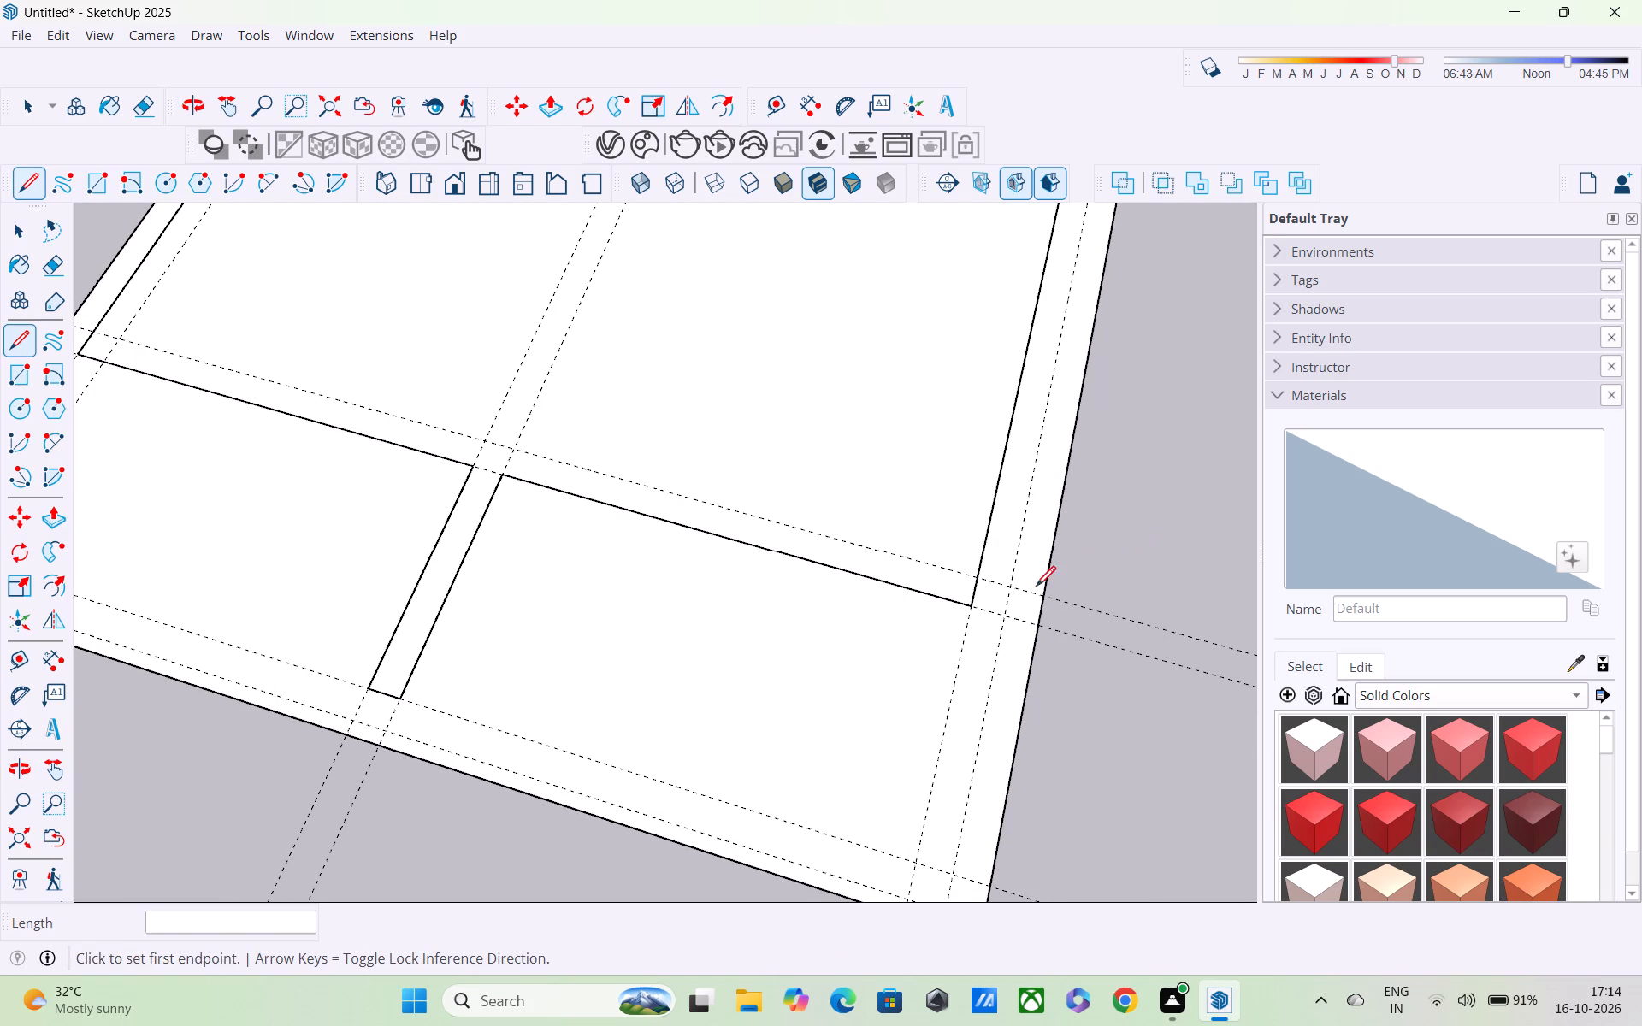
key("ctrl+z")
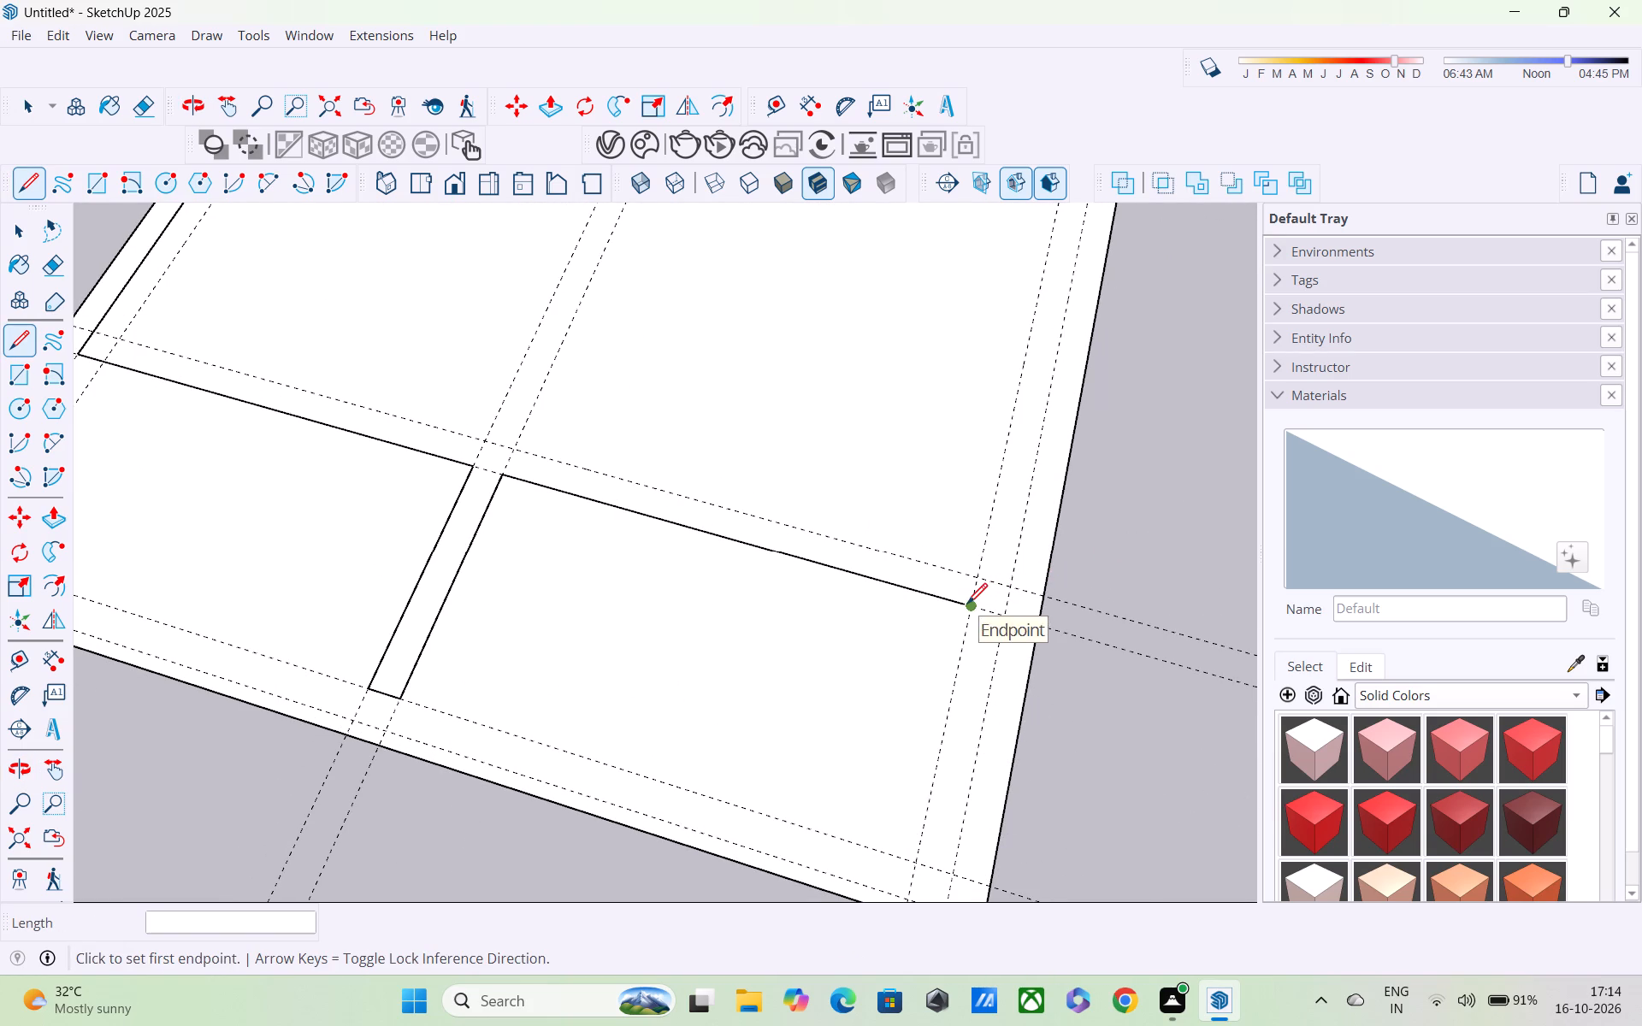
Extend the outline along the 7' guide to the outer right guide, 22' 3" back along it, and close it along the outer back guide.
left_click(970, 610)
left_click(1005, 616)
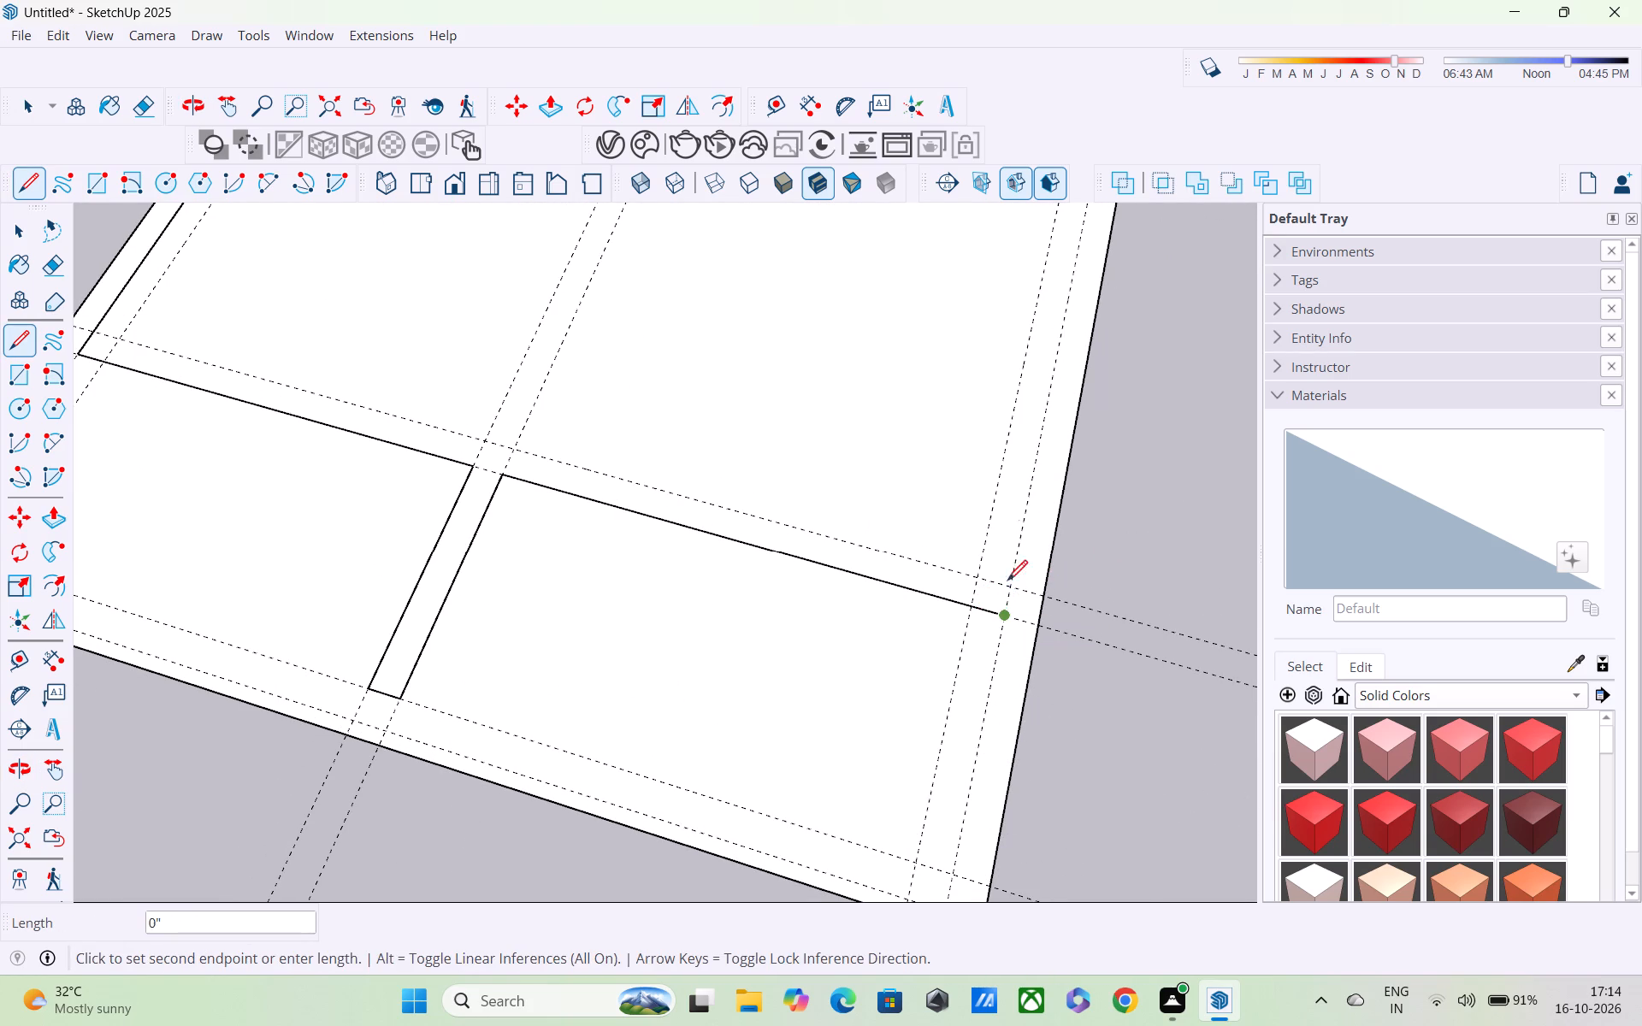
middle_click_drag(1029, 493, 1007, 956, "shift")
scroll(1008, 846, "down", 4)
scroll(1019, 724, "up", 4)
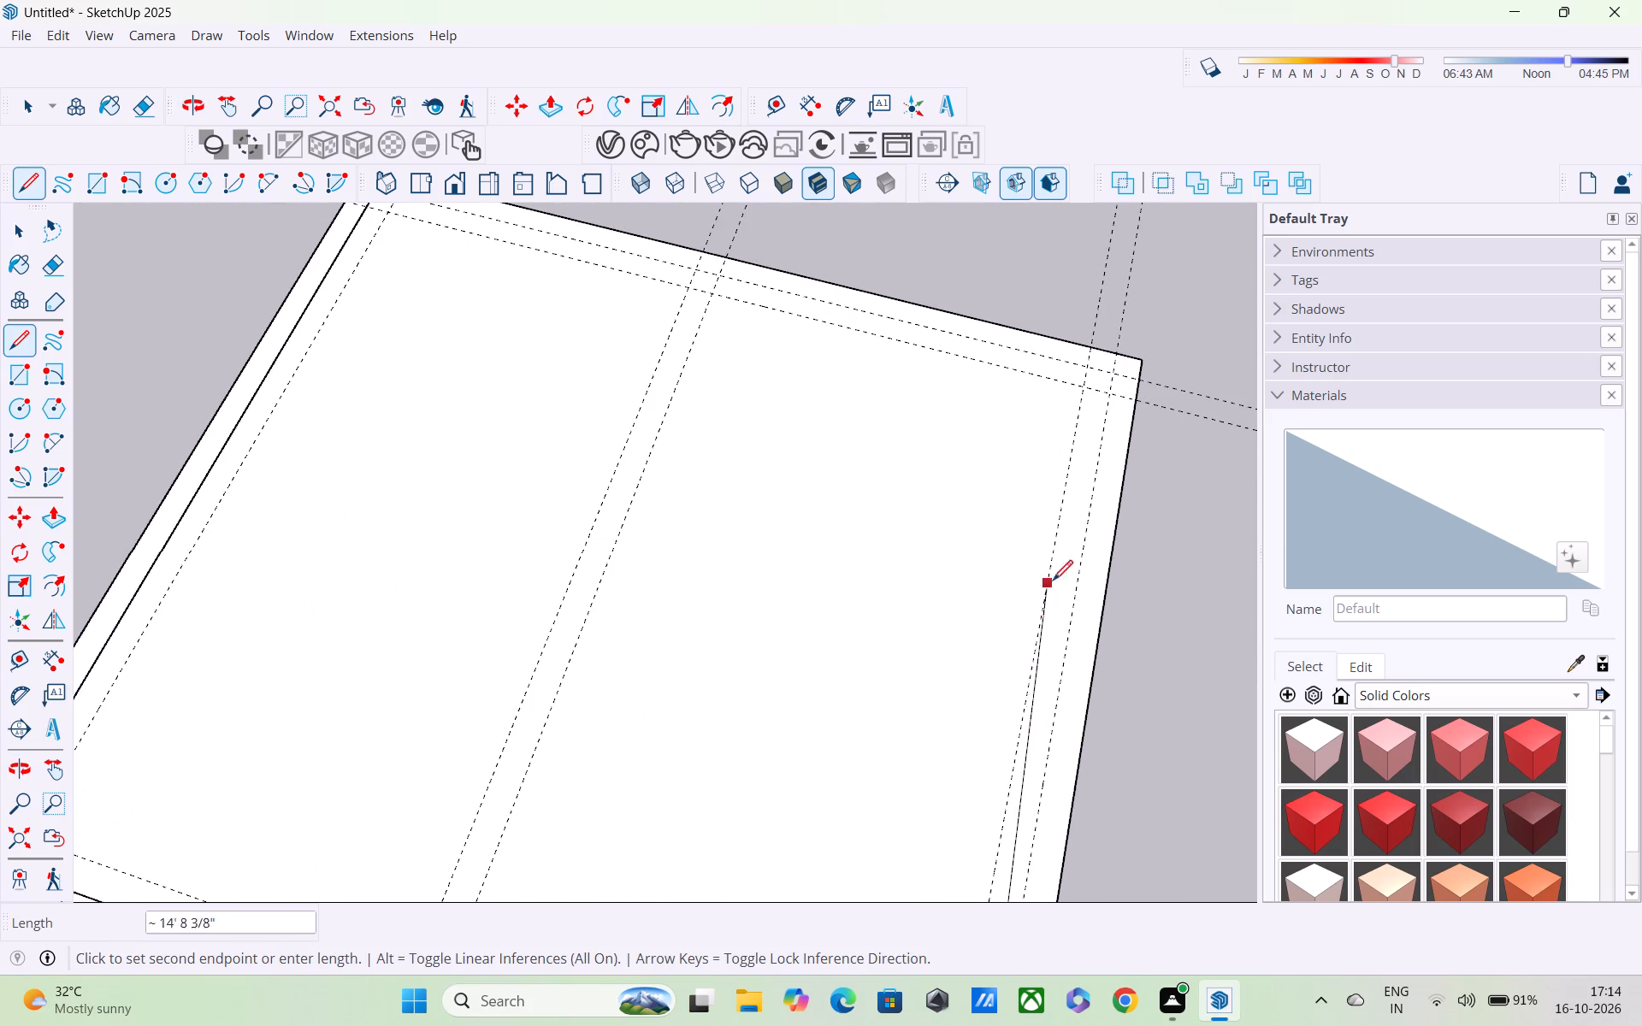
scroll(1093, 443, "up", 4)
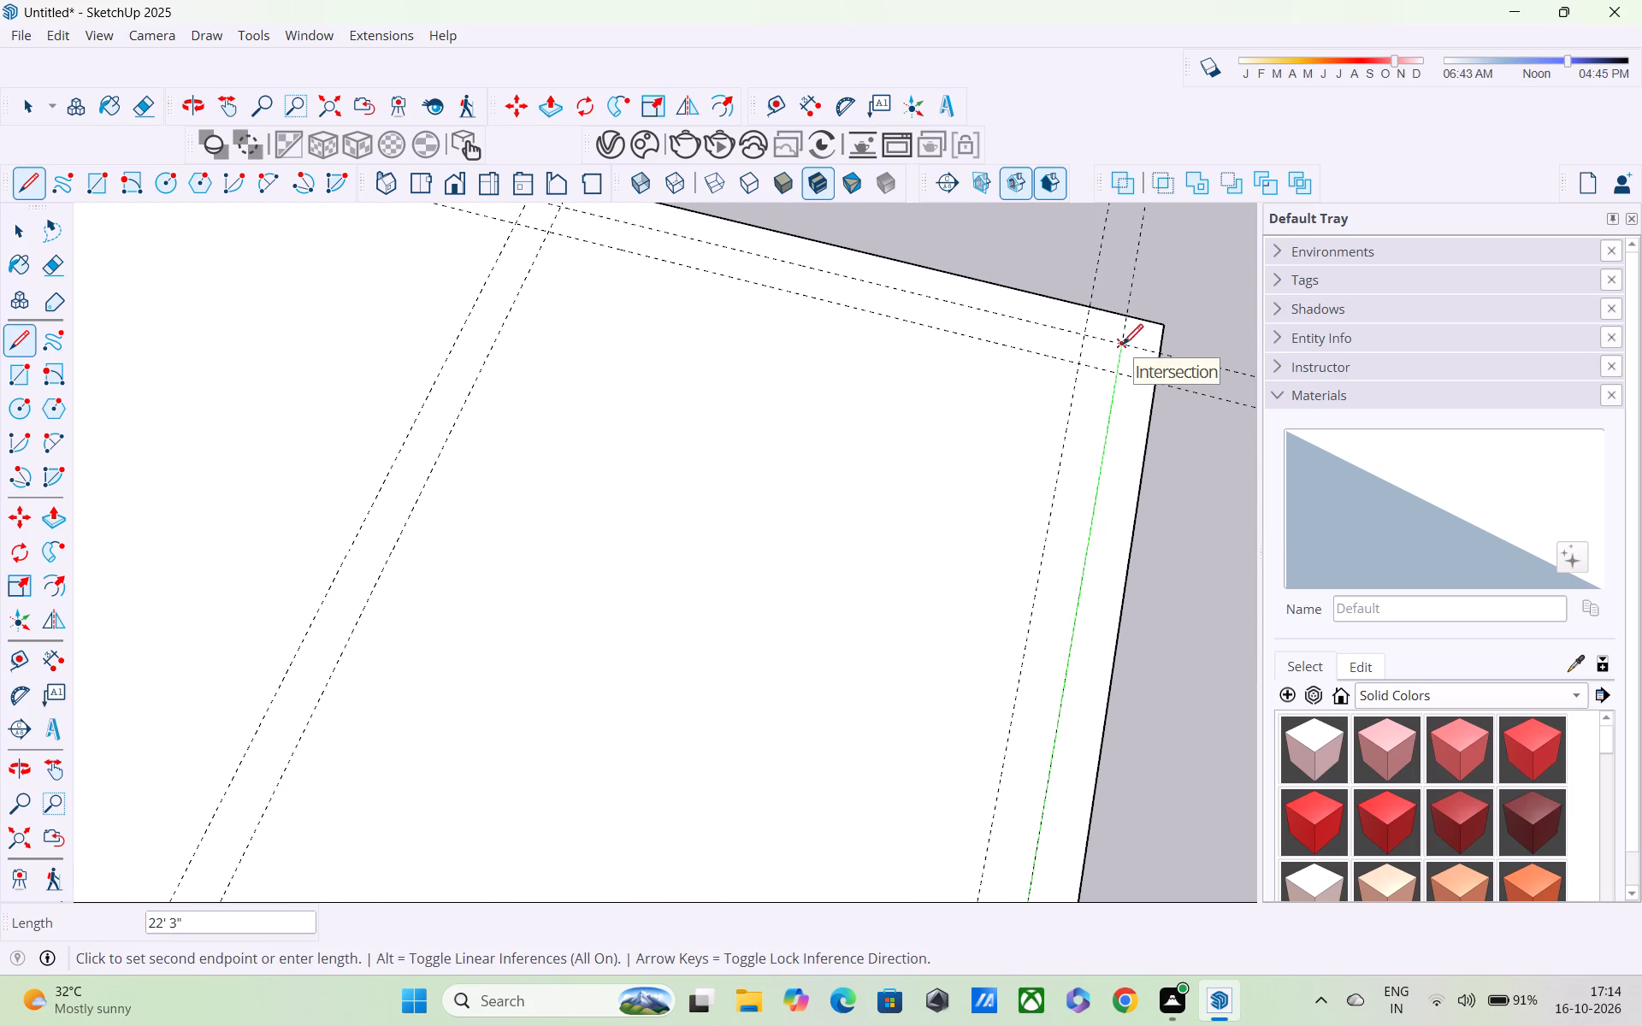
left_click(1123, 344)
middle_click_drag(1112, 343, 1432, 628, "shift")
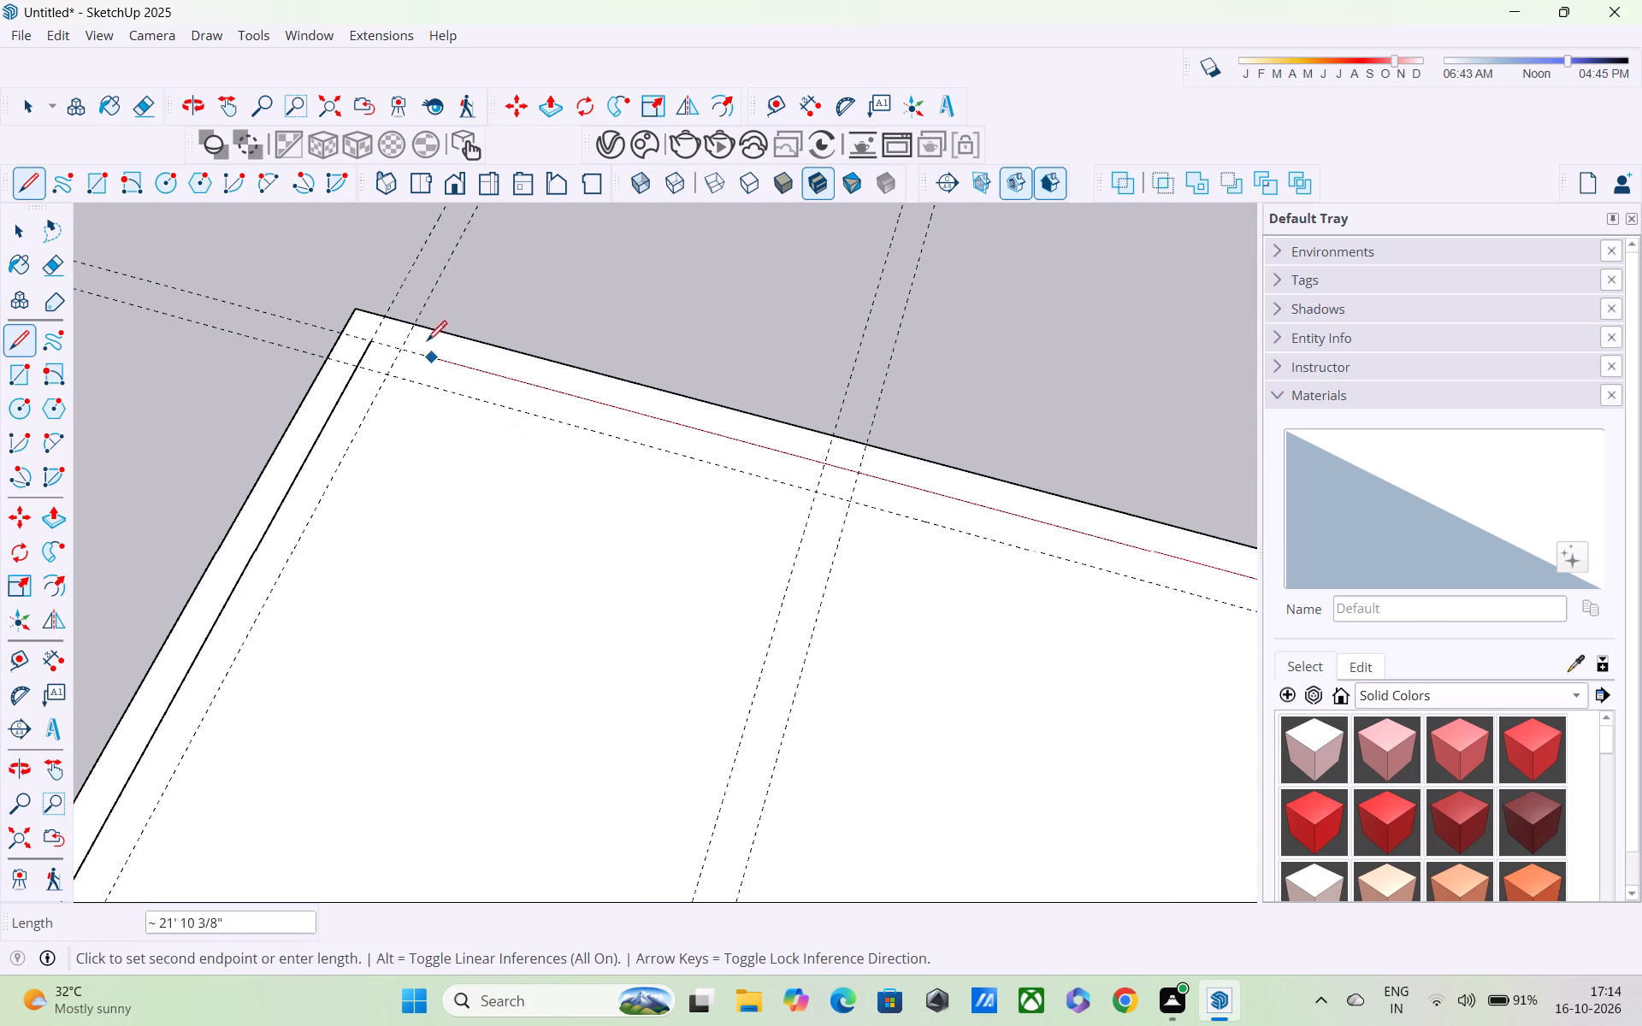
left_click(374, 337)
scroll(414, 403, "down", 3)
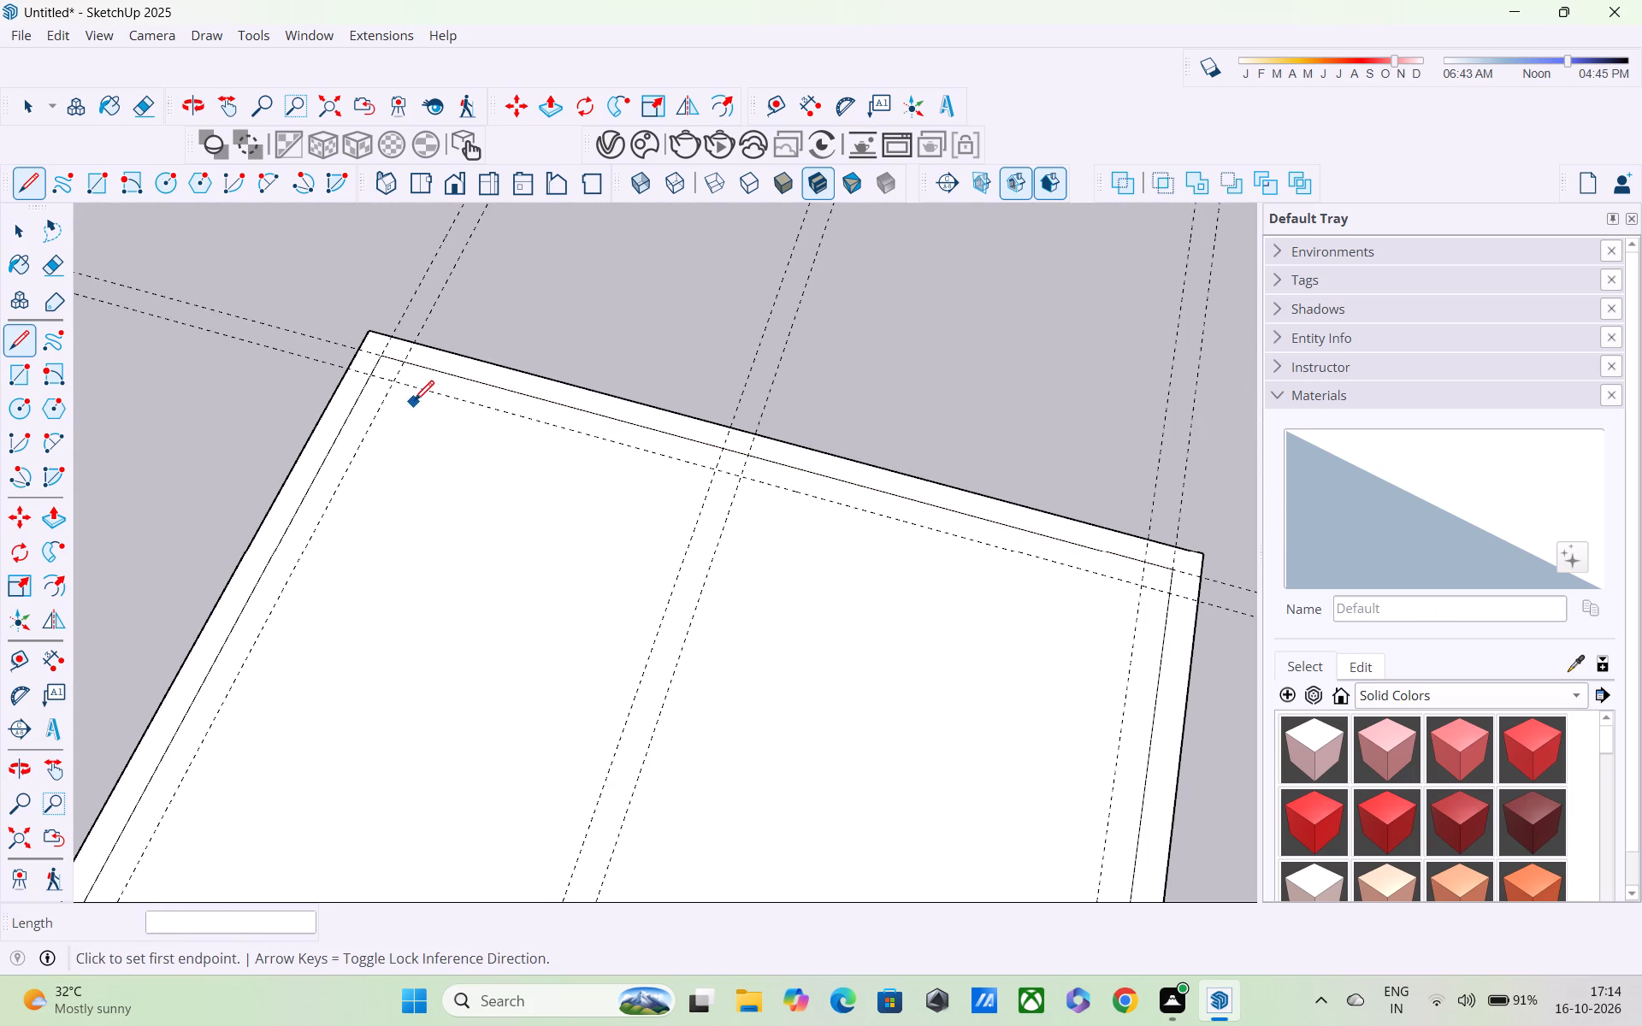
Draw the inner outline 22' along the inner back guide, then 20' 9" forward along the inner left guide to the guide 9" behind the 7' guide.
scroll(1125, 595, "up", 7)
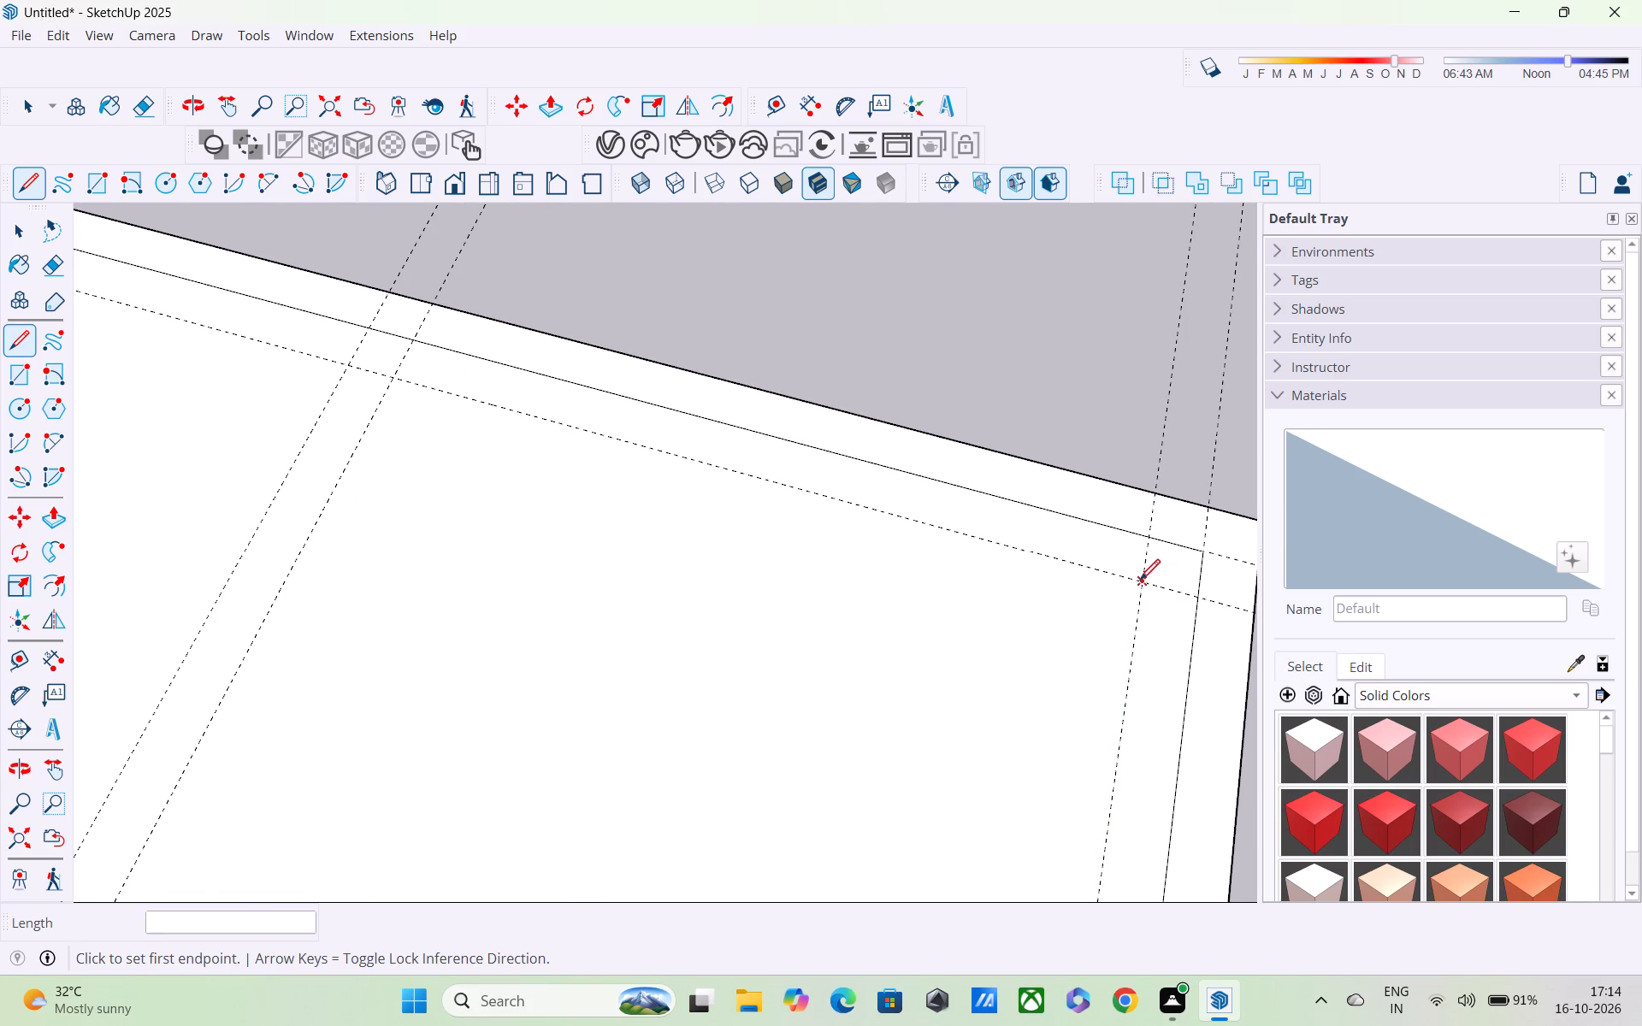
left_click(1142, 587)
middle_click_drag(871, 519, 1407, 762)
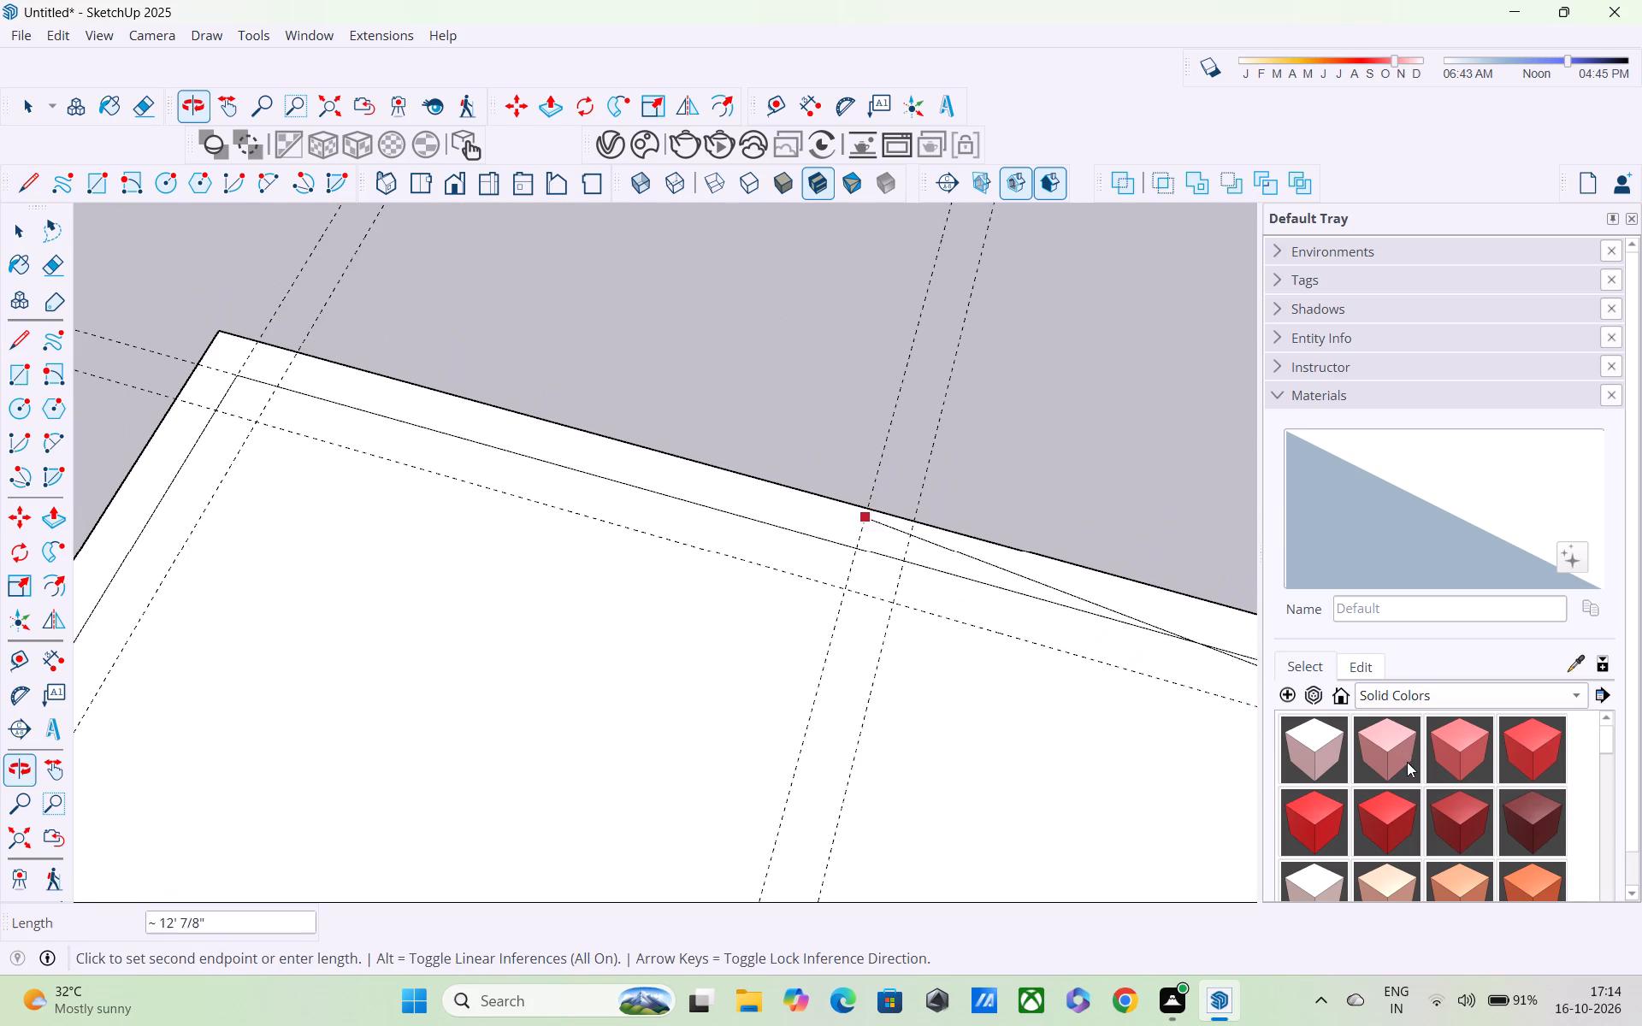
scroll(1407, 762, "up", 1)
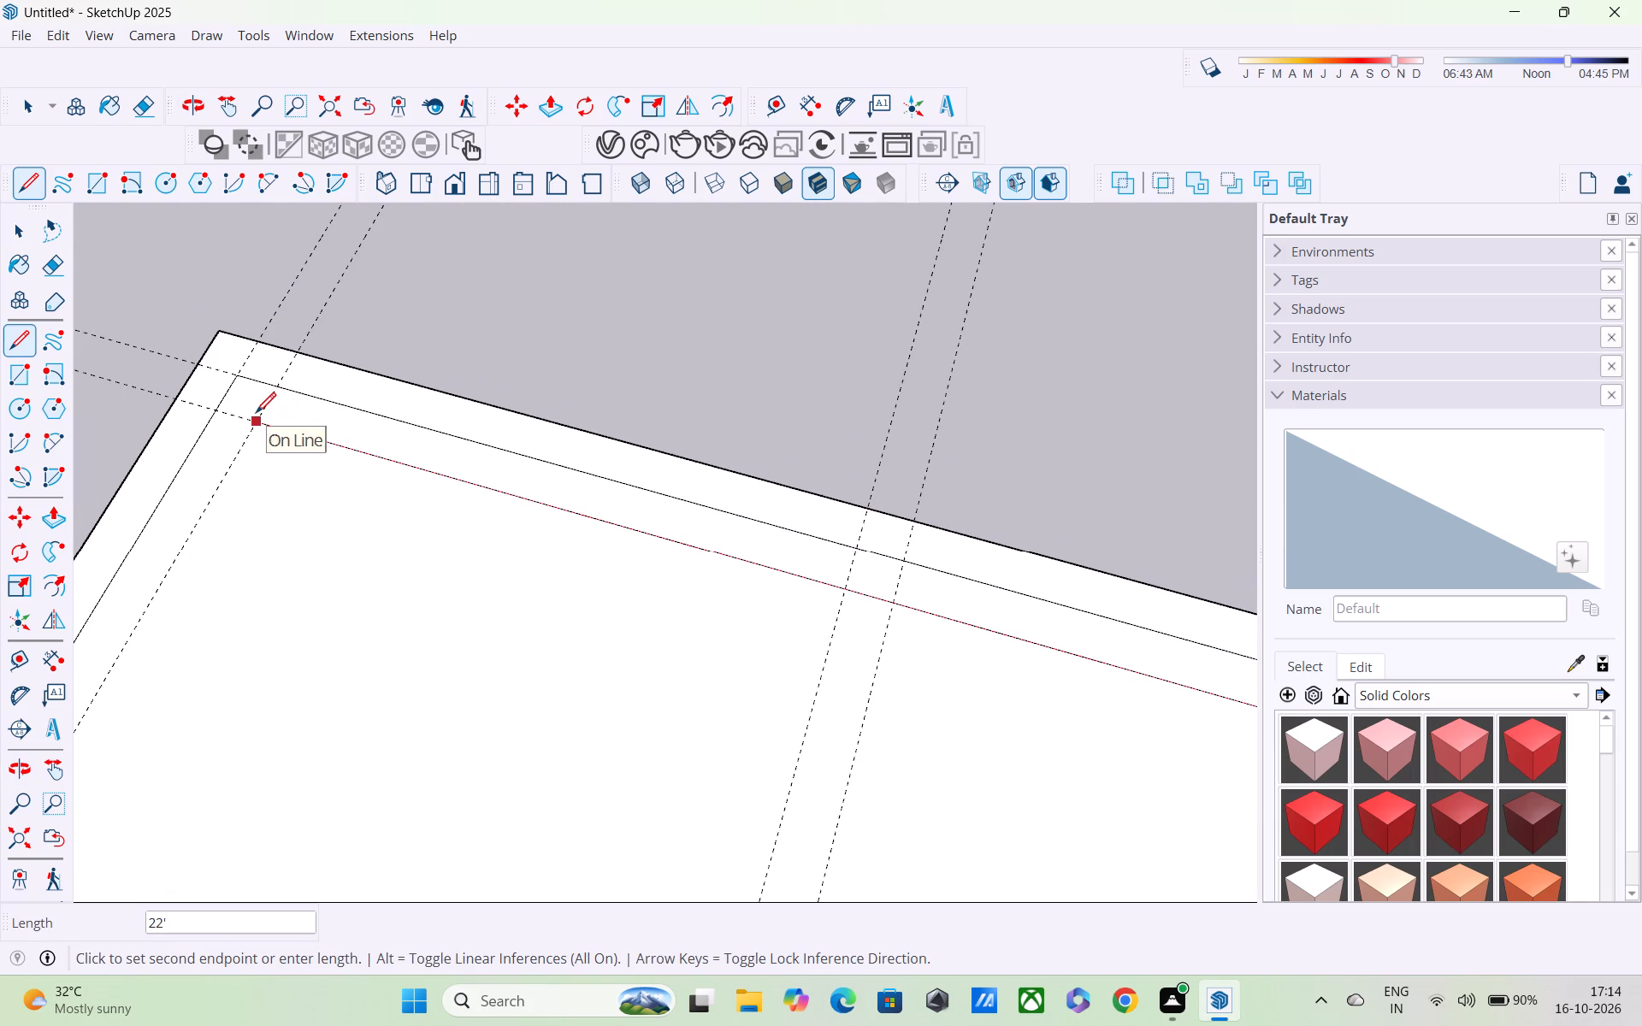
left_click(256, 415)
scroll(298, 470, "down", 3)
scroll(406, 545, "down", 1)
middle_click_drag(407, 545, 711, 435, "shift")
scroll(711, 435, "up", 1, "shift")
scroll(592, 550, "down", 2)
middle_click_drag(581, 551, 584, 499, "shift")
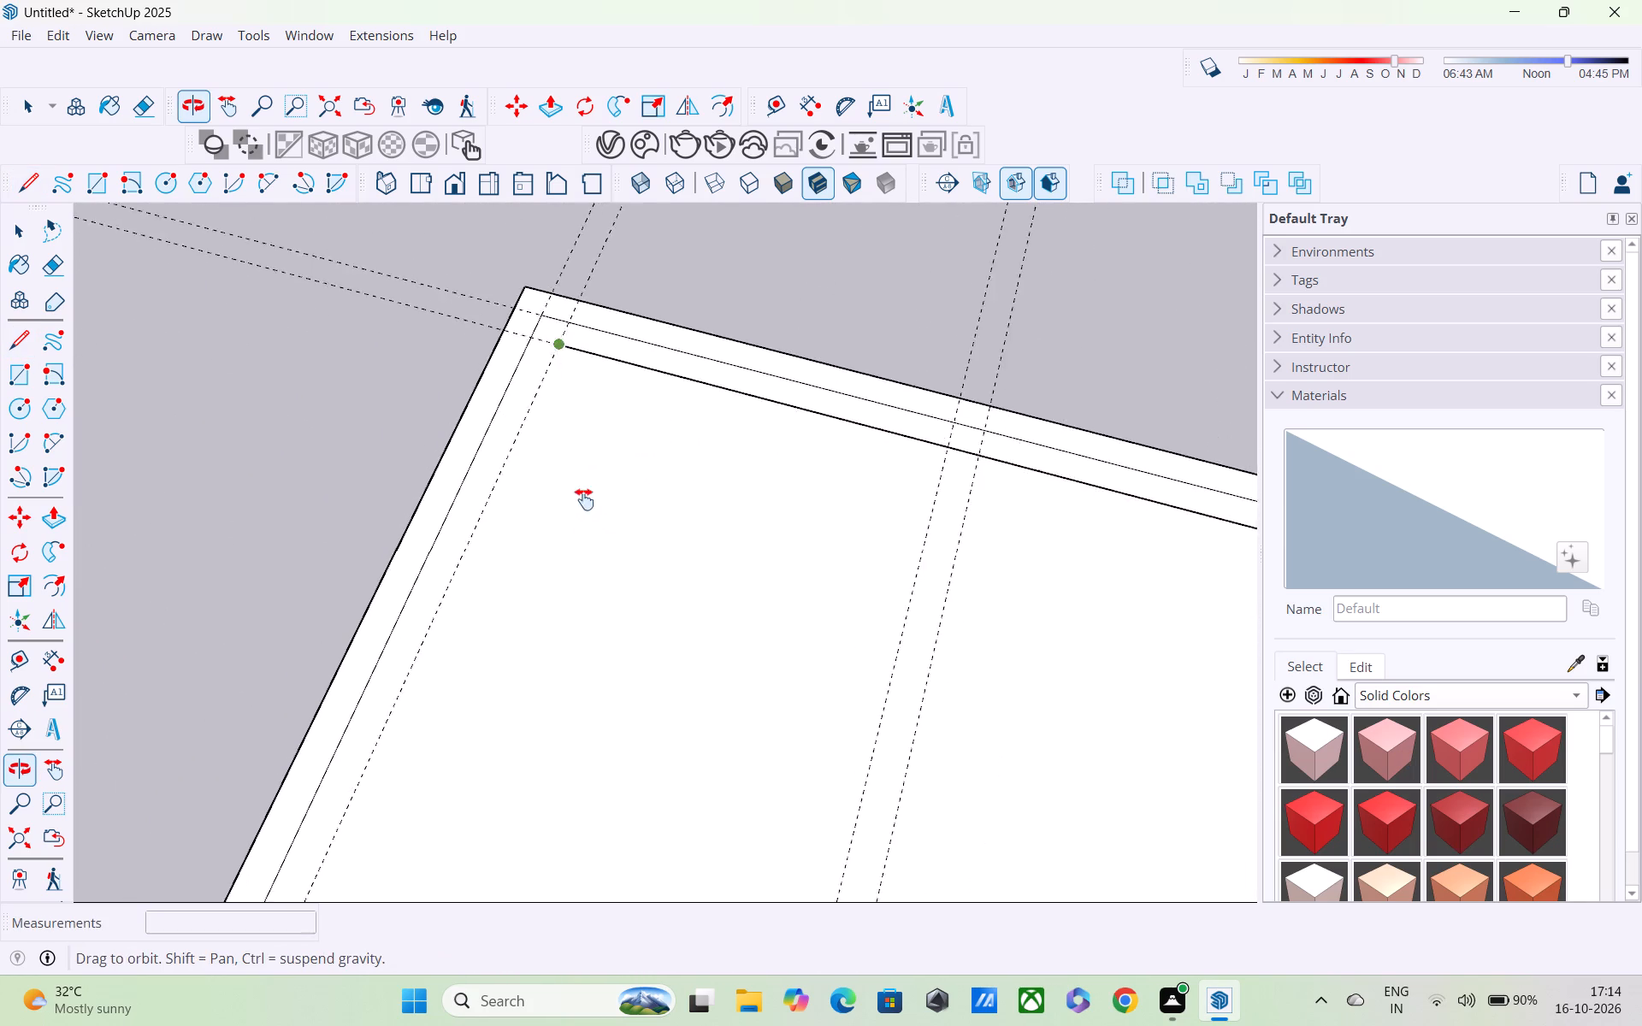
middle_click_drag(584, 499, 618, 345, "shift")
scroll(608, 374, "up", 1)
scroll(605, 383, "down", 6)
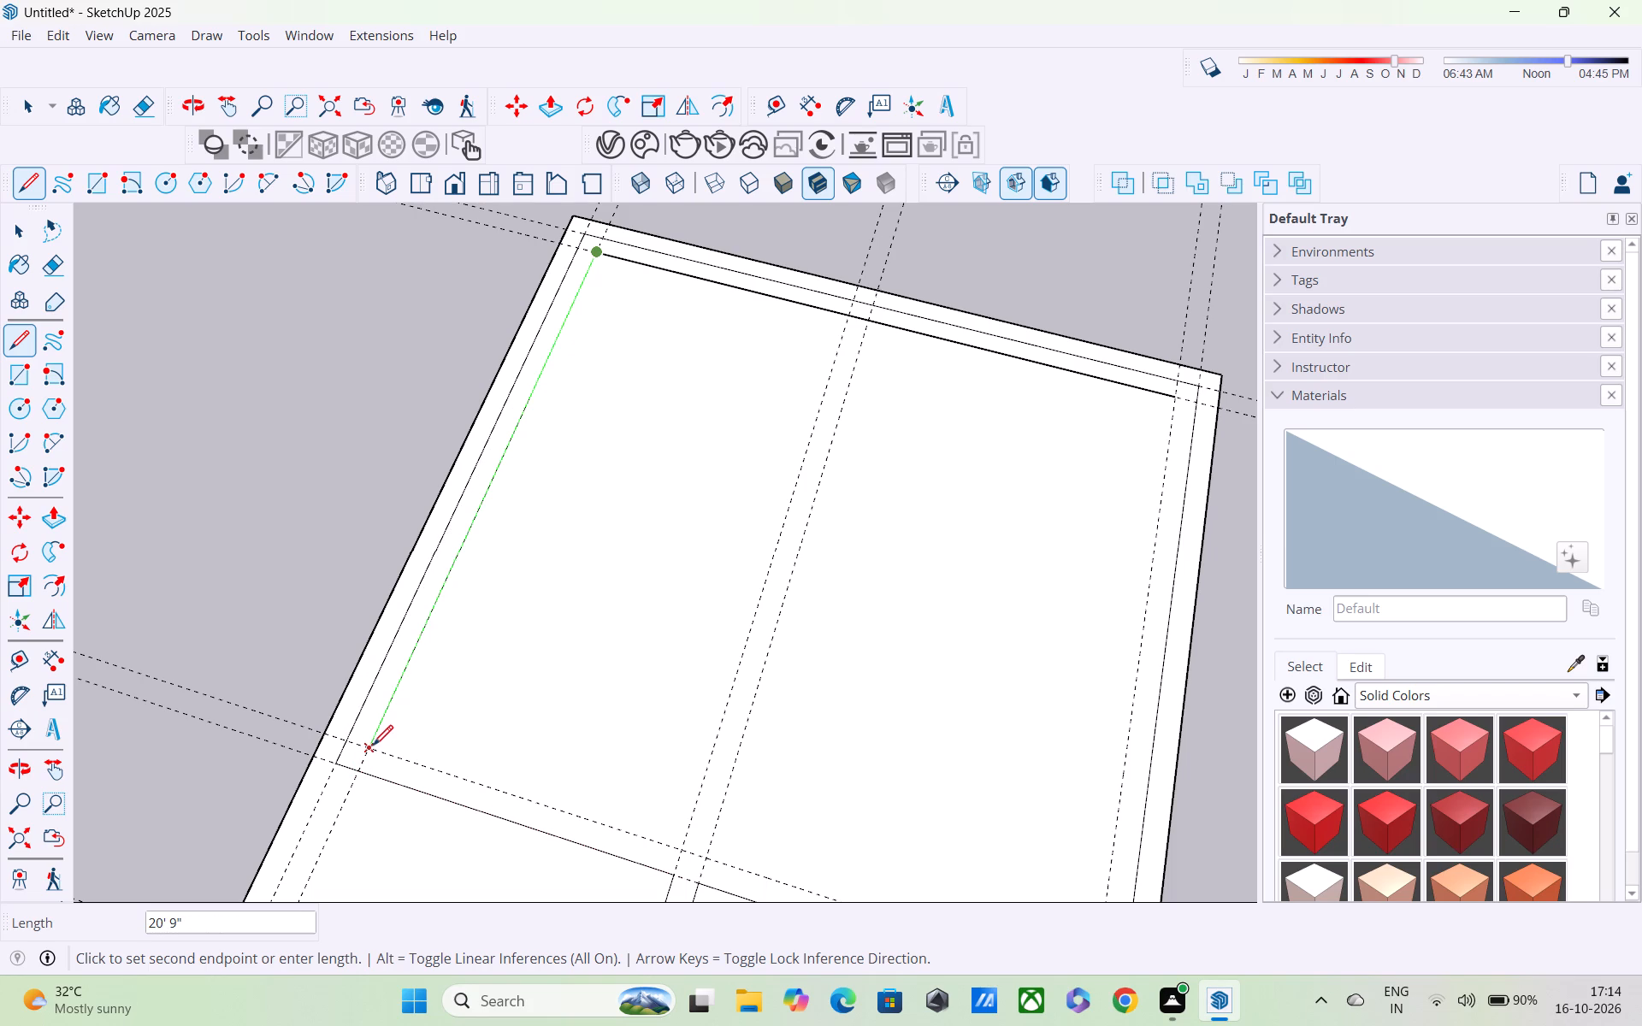
left_click(373, 749)
Continue the inner outline across to the inner right guide and close it back along that guide at its starting corner.
middle_click_drag(414, 759, 315, 551, "shift")
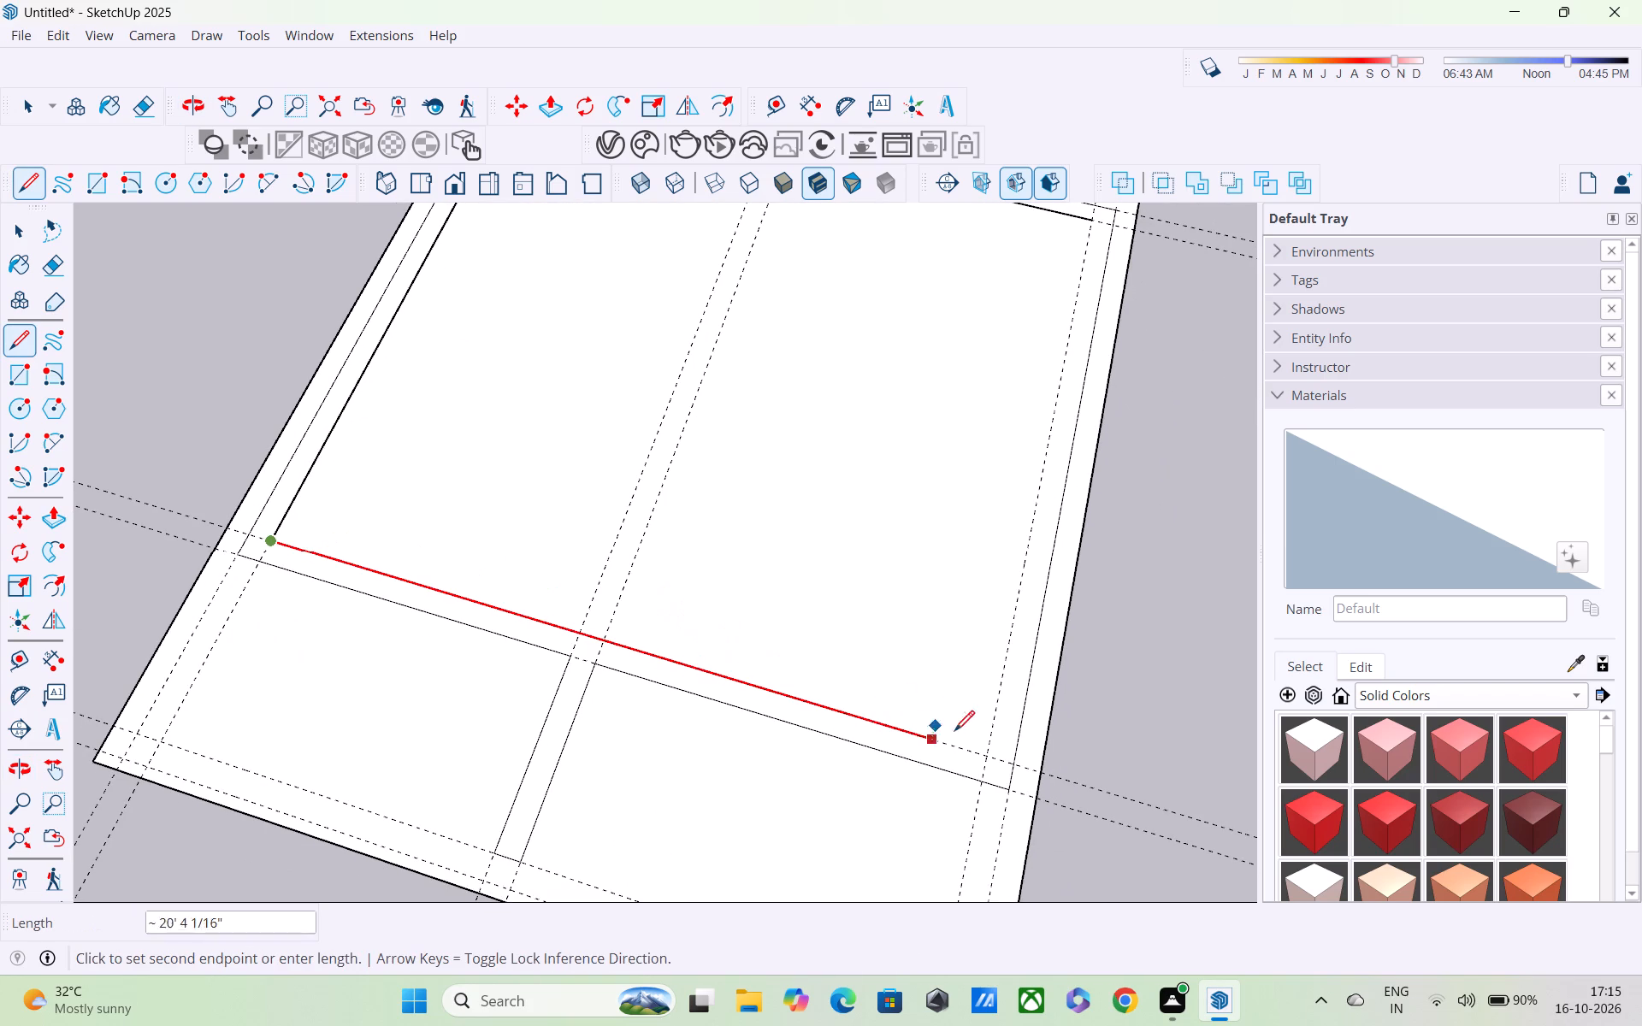
left_click(994, 748, "shift")
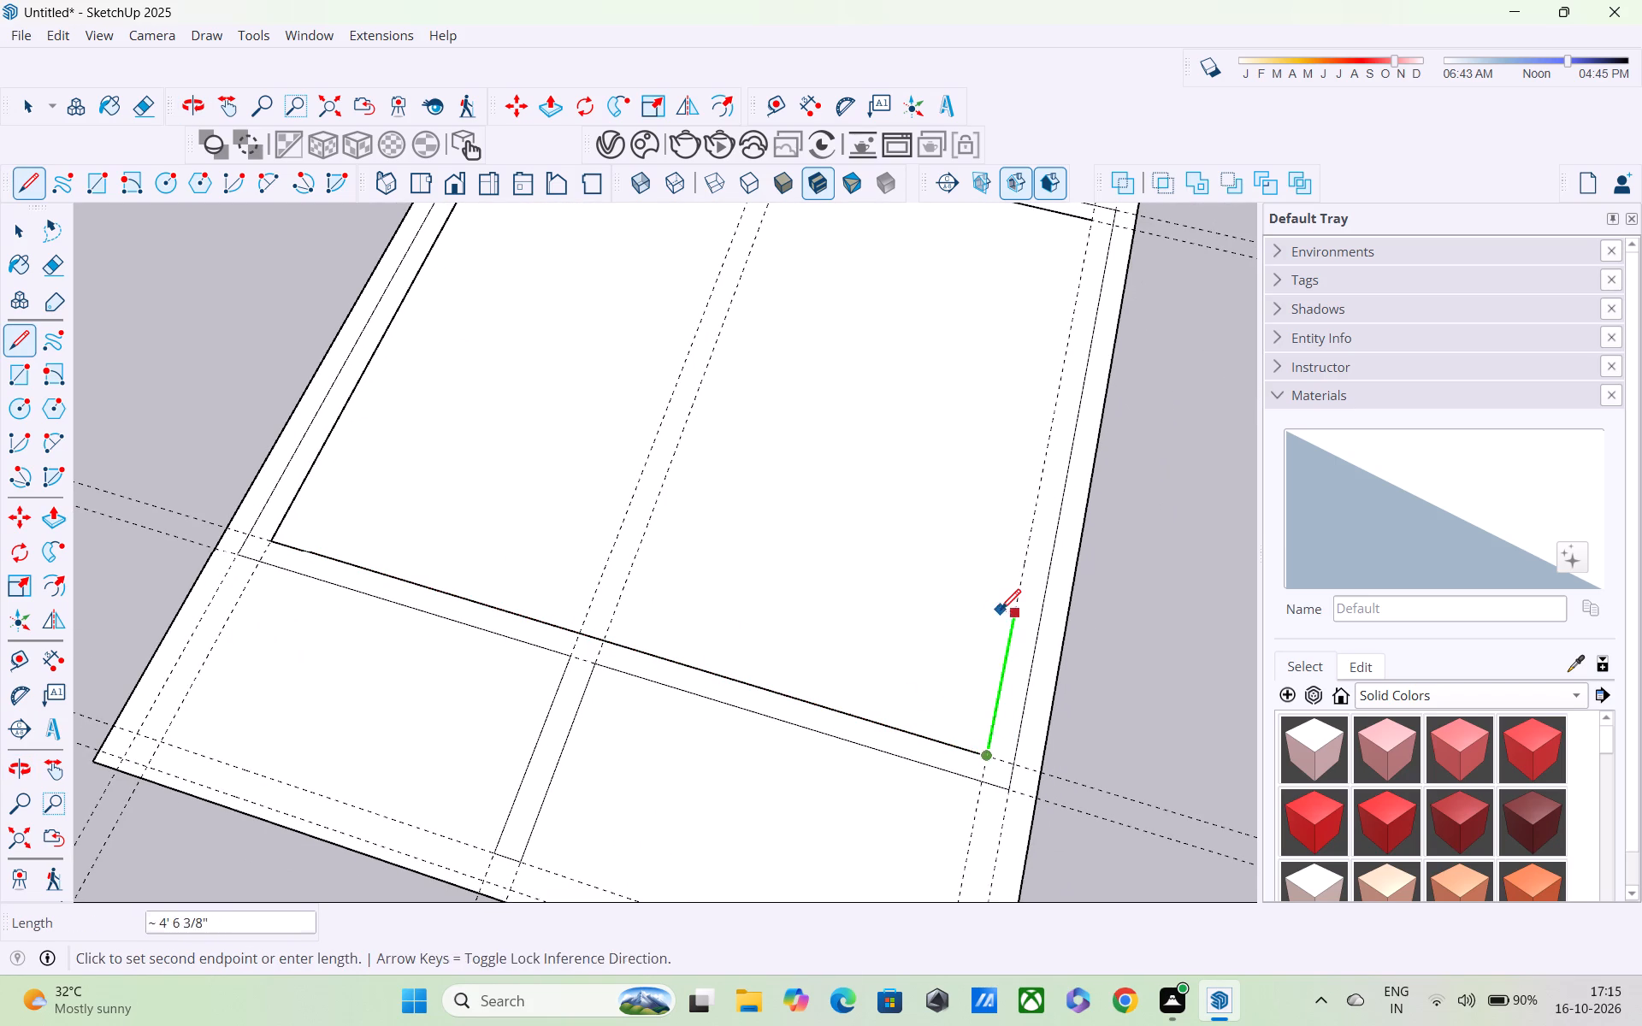
middle_click_drag(1001, 611, 912, 875, "shift")
left_click(1014, 445, "shift")
scroll(967, 534, "down", 2)
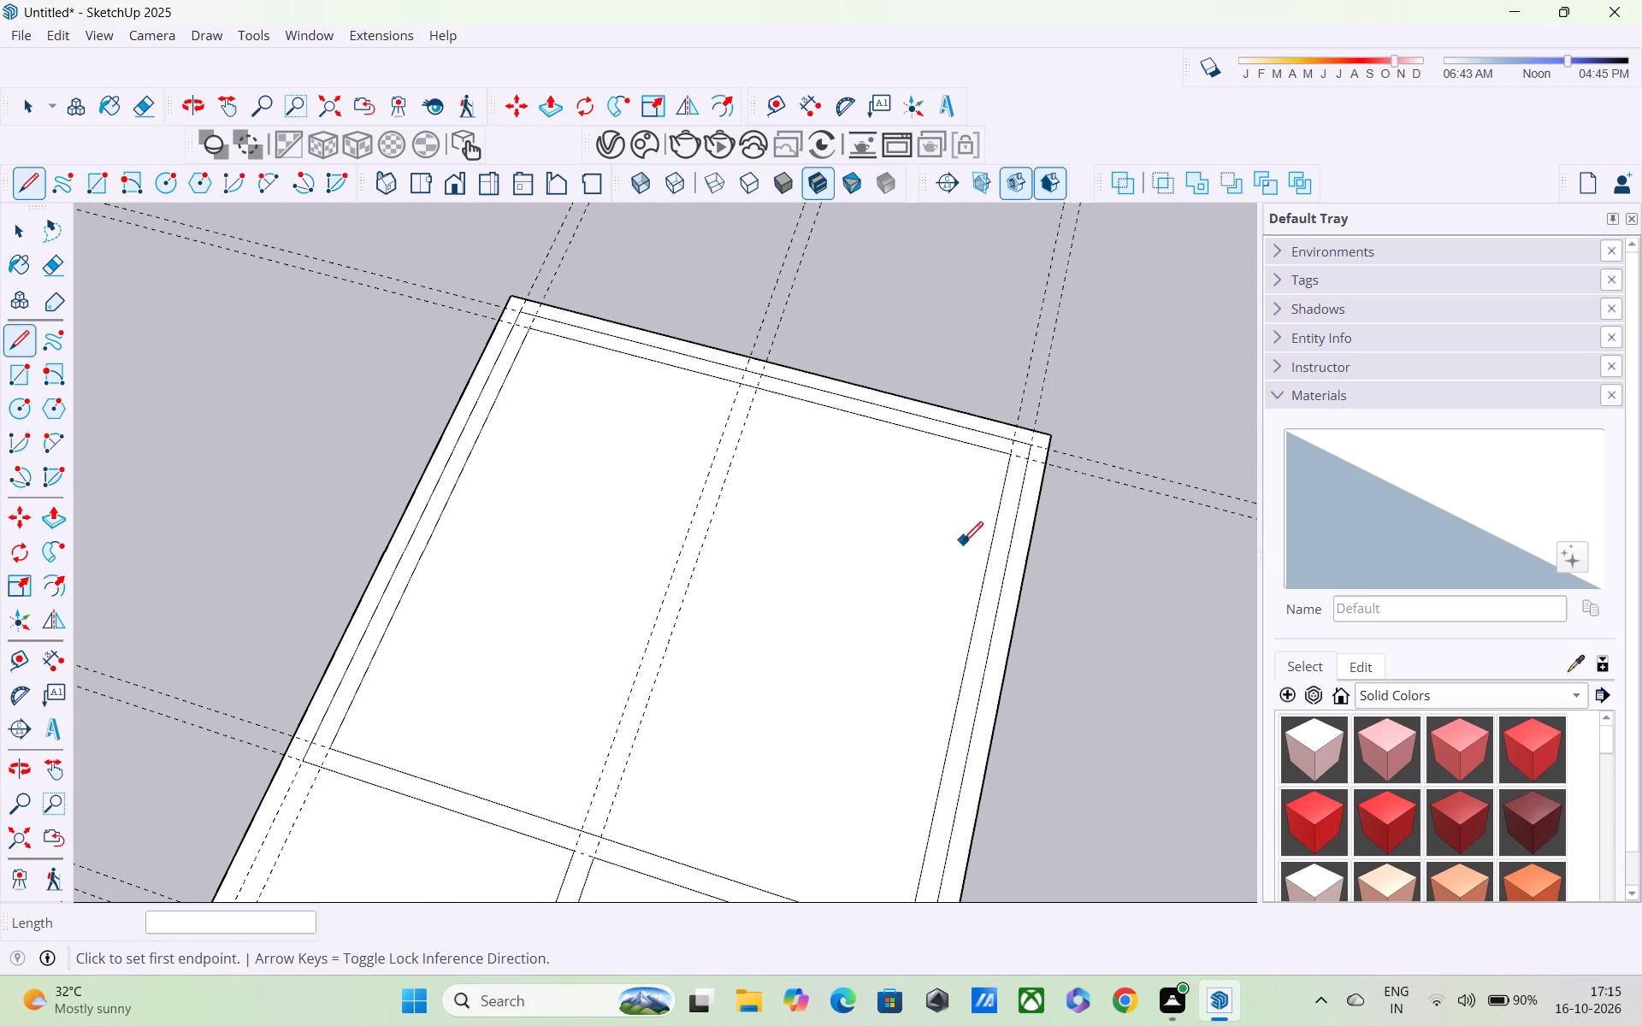
Place a 6' 8" guide from the outline's left corner on the 7' guide forward to the outer front guide.
middle_click_drag(918, 597, 930, 398, "shift")
scroll(783, 560, "down", 3, "shift")
middle_click_drag(696, 676, 889, 556, "shift")
scroll(706, 676, "down", 1, "shift")
scroll(889, 556, "up", 1, "shift")
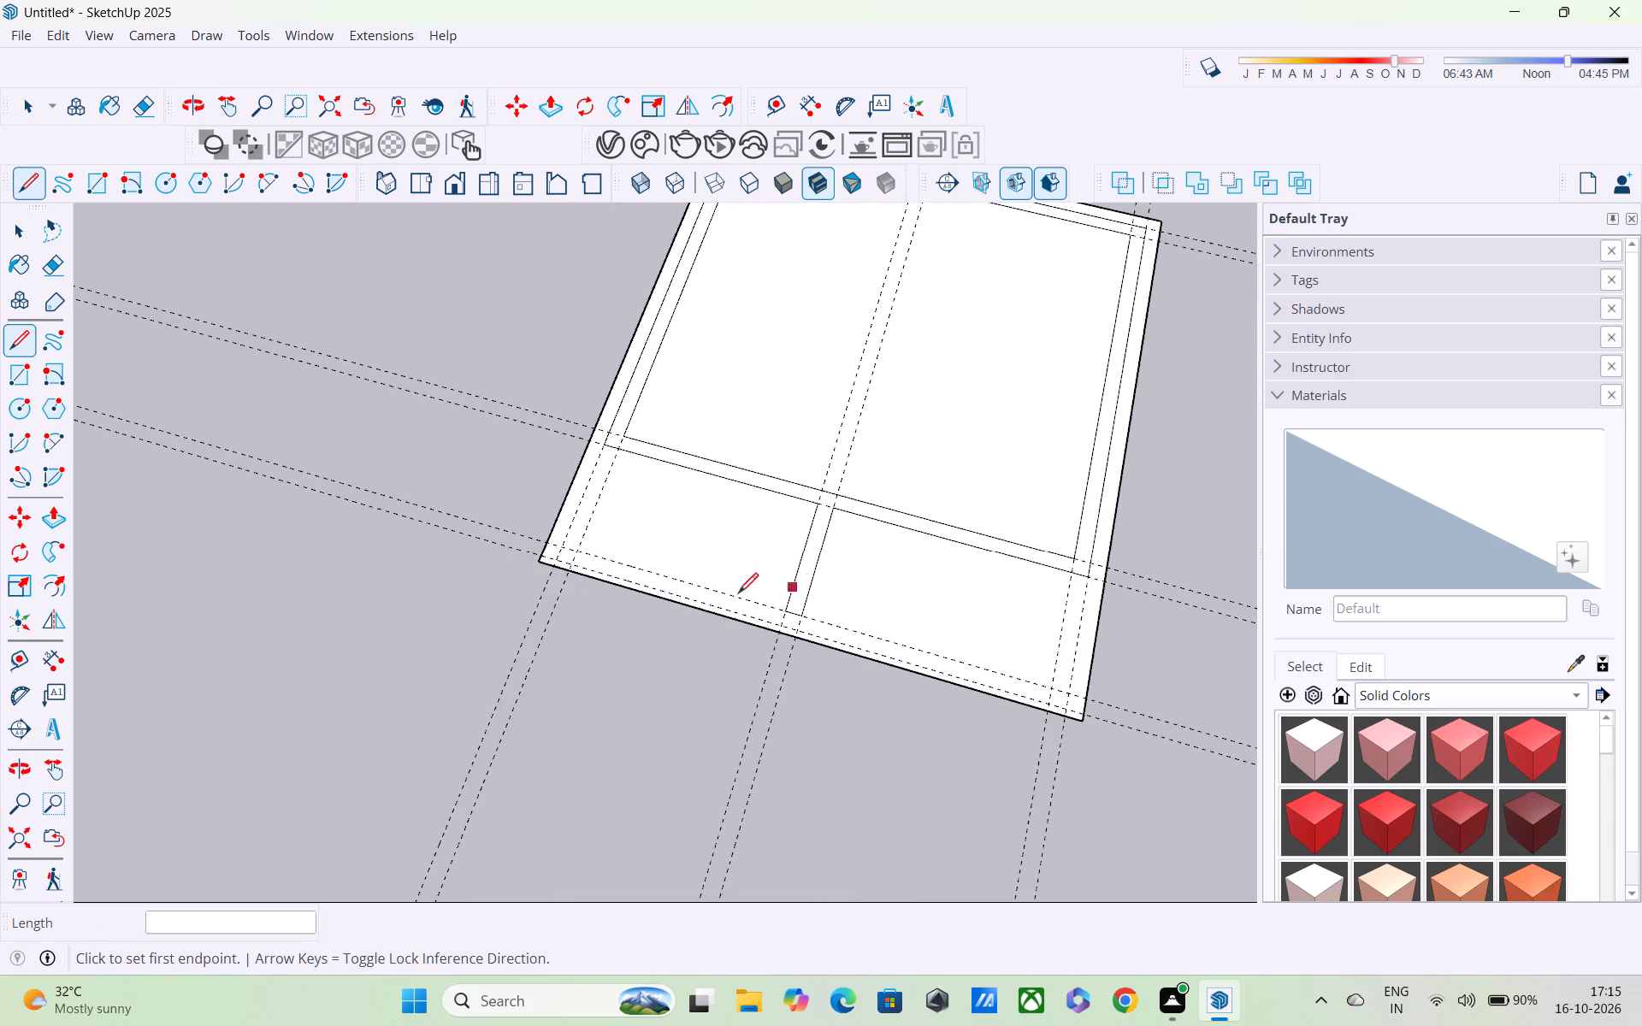
scroll(595, 594, "up", 5, "shift")
key("Escape")
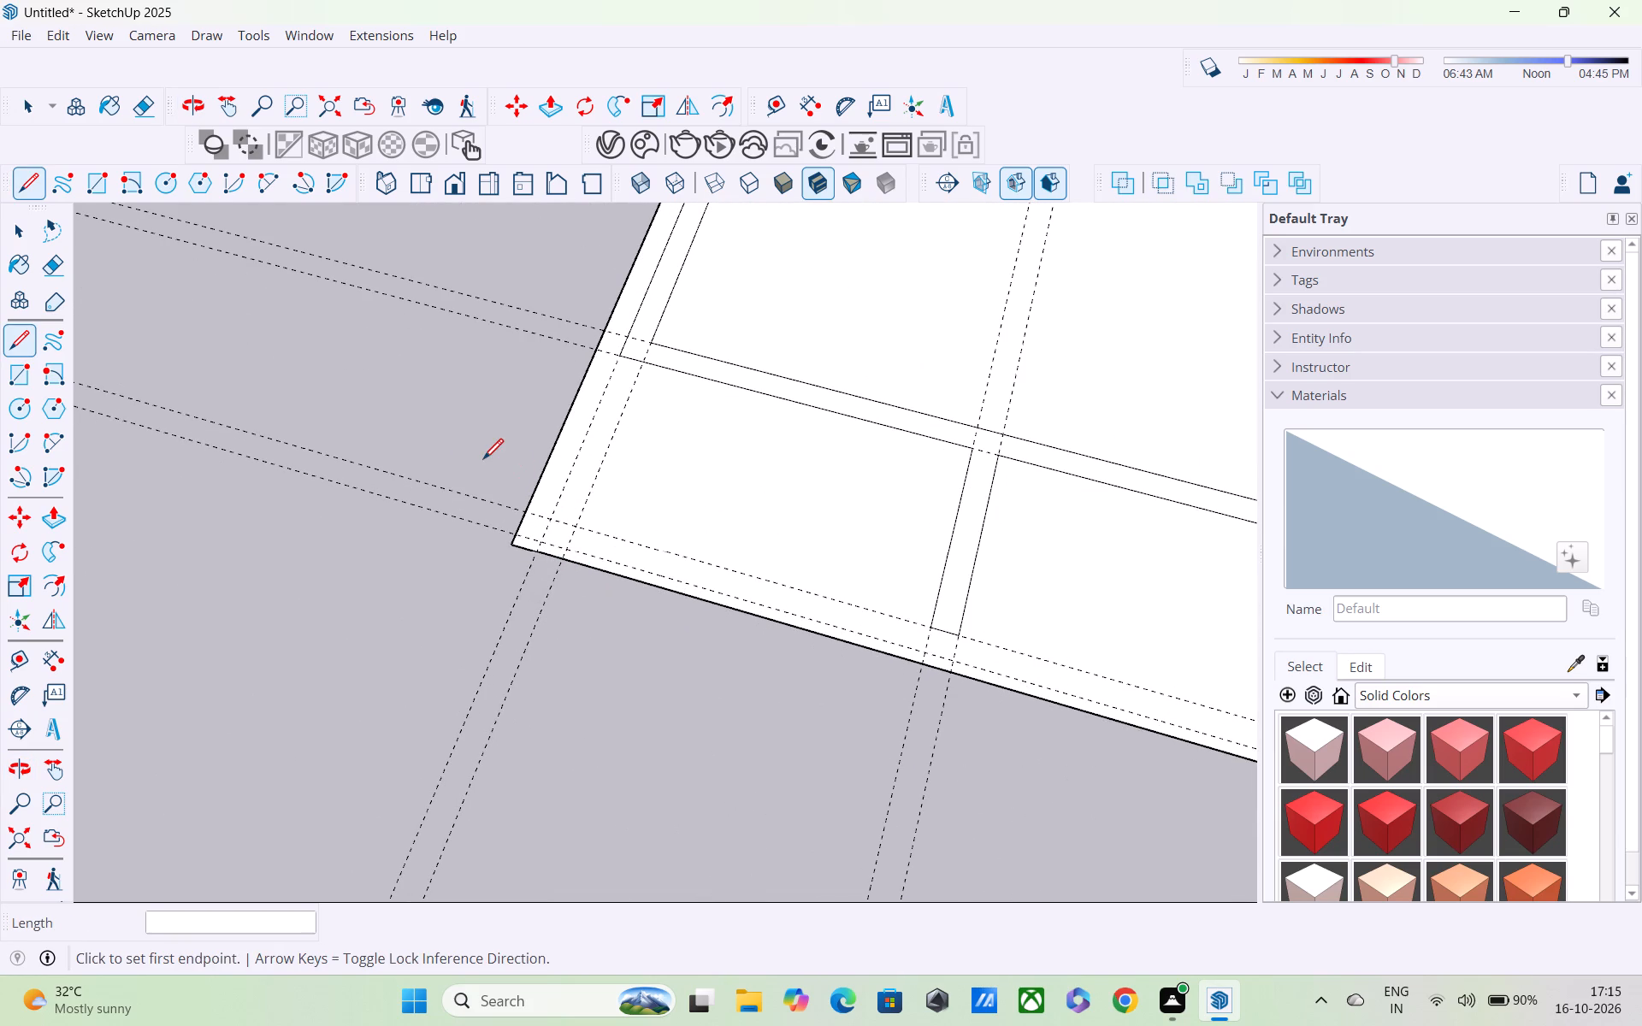
key("t")
scroll(582, 398, "up", 3)
left_click(629, 345)
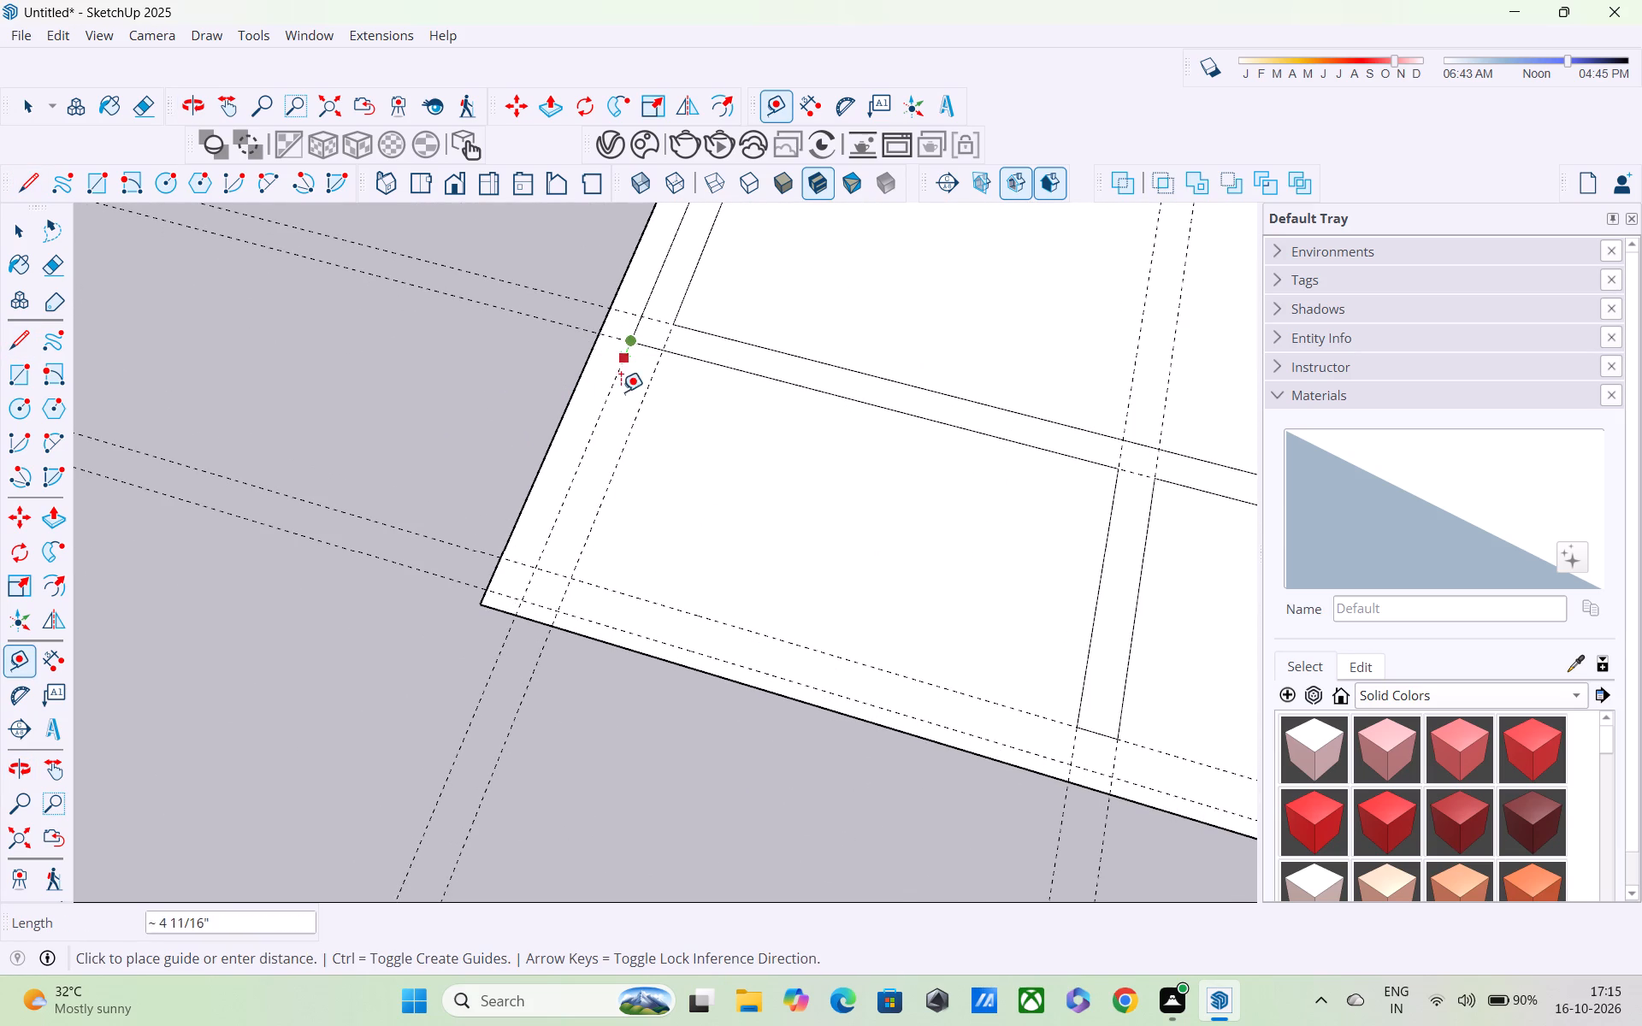
left_click(516, 598)
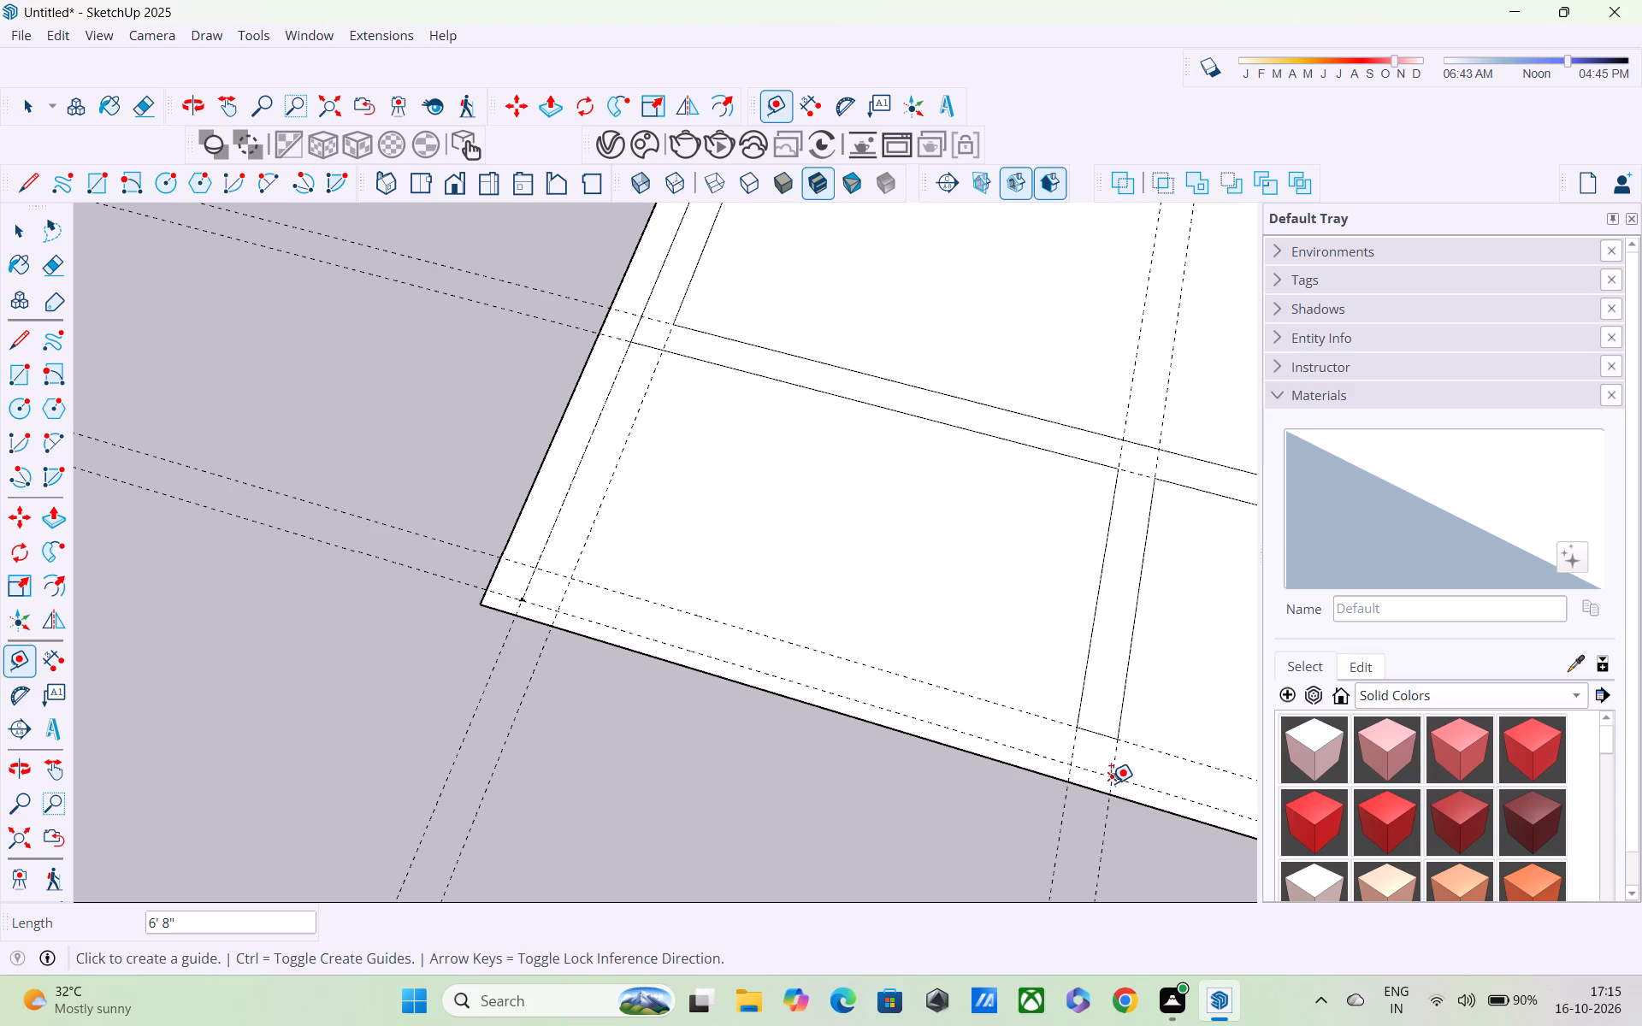
left_click(1111, 783)
key("Escape")
key("z")
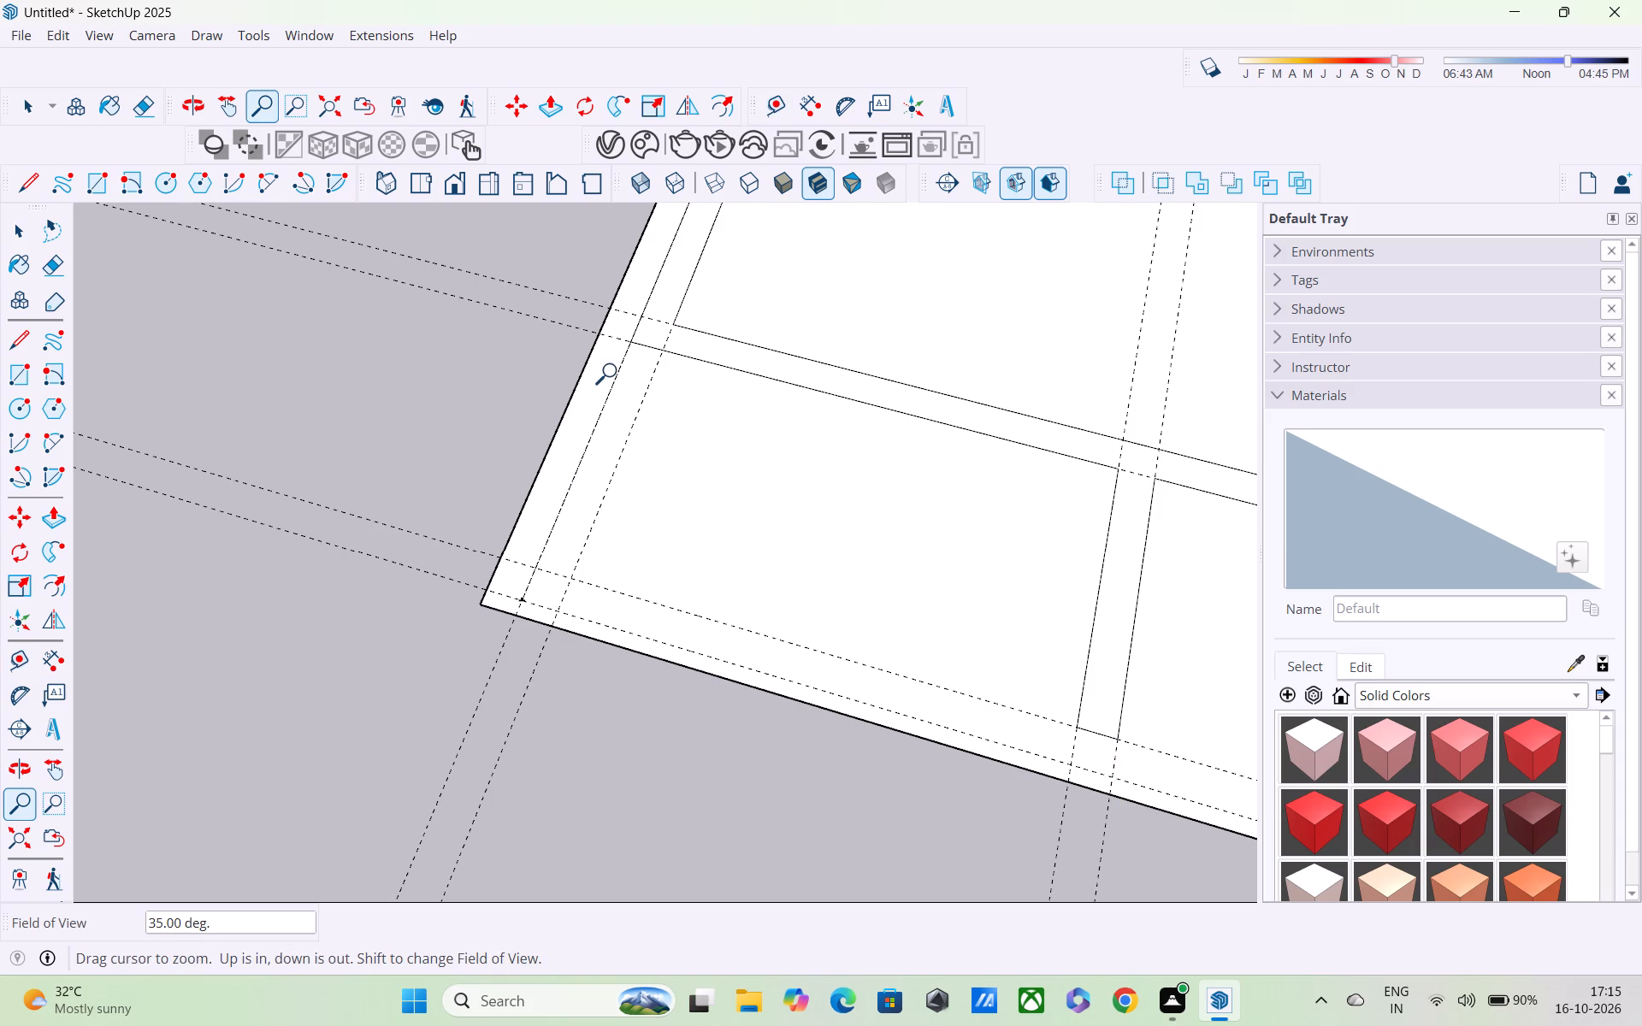
Trace the small front room's outer outline forward along the left guide, 11' 6" along the outer front guide, and back to the partition end.
key("l")
left_click(624, 350)
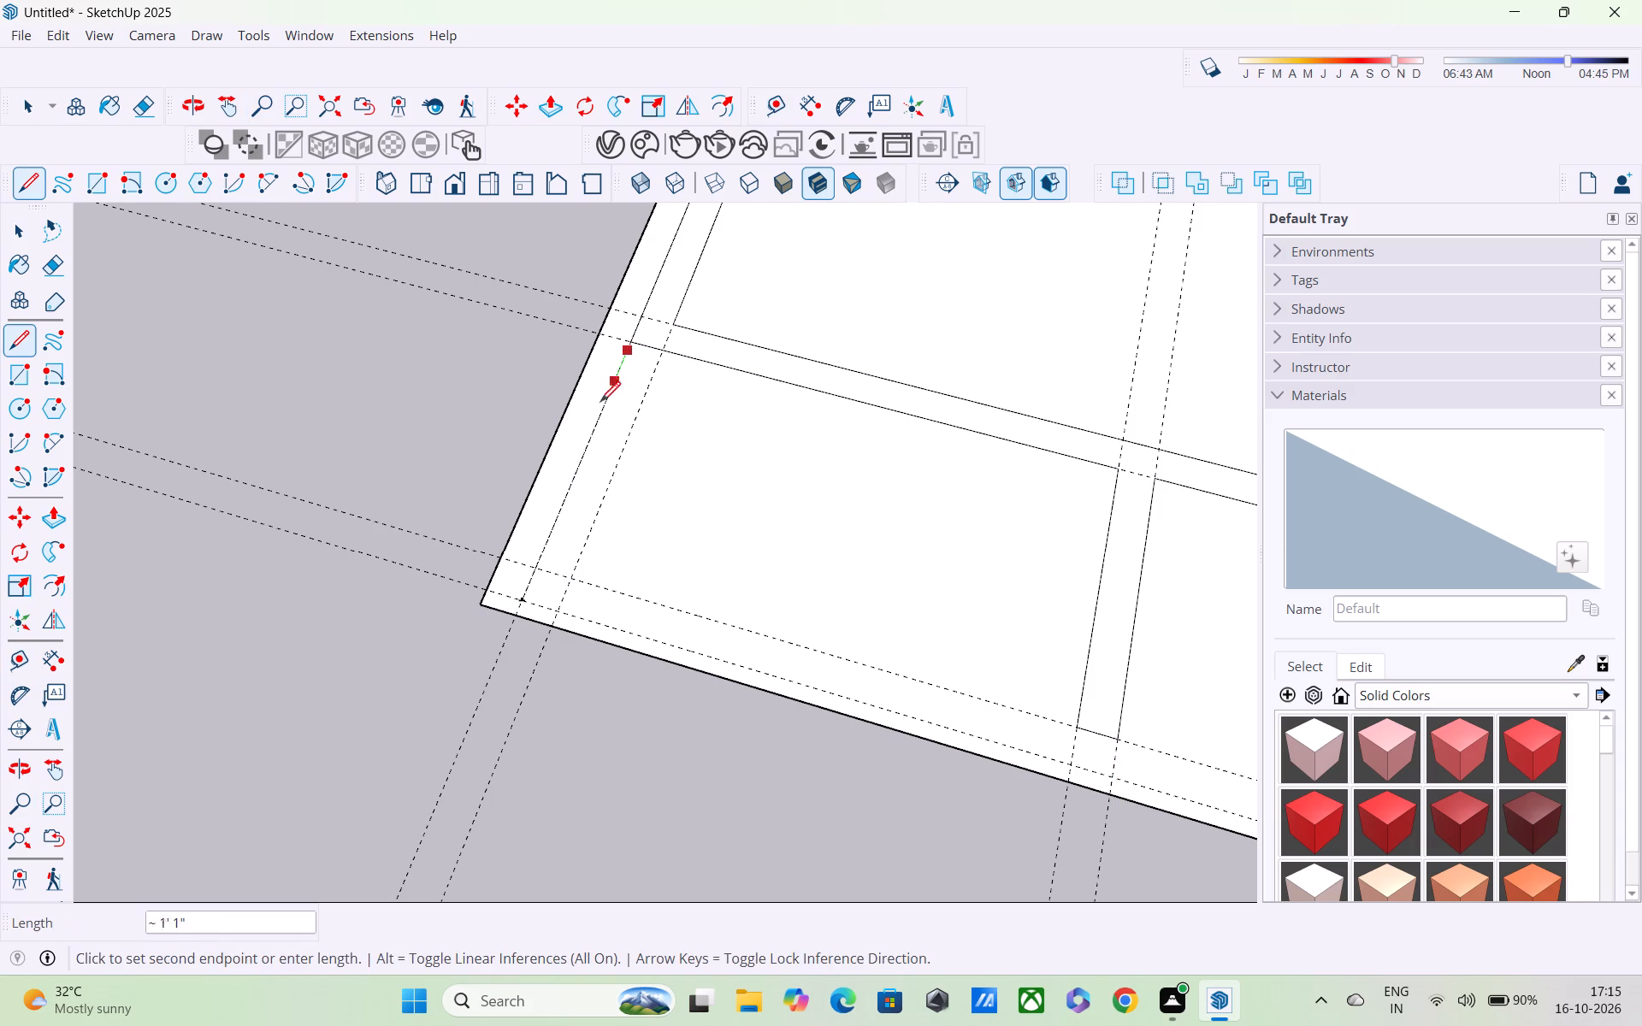
left_click(525, 599)
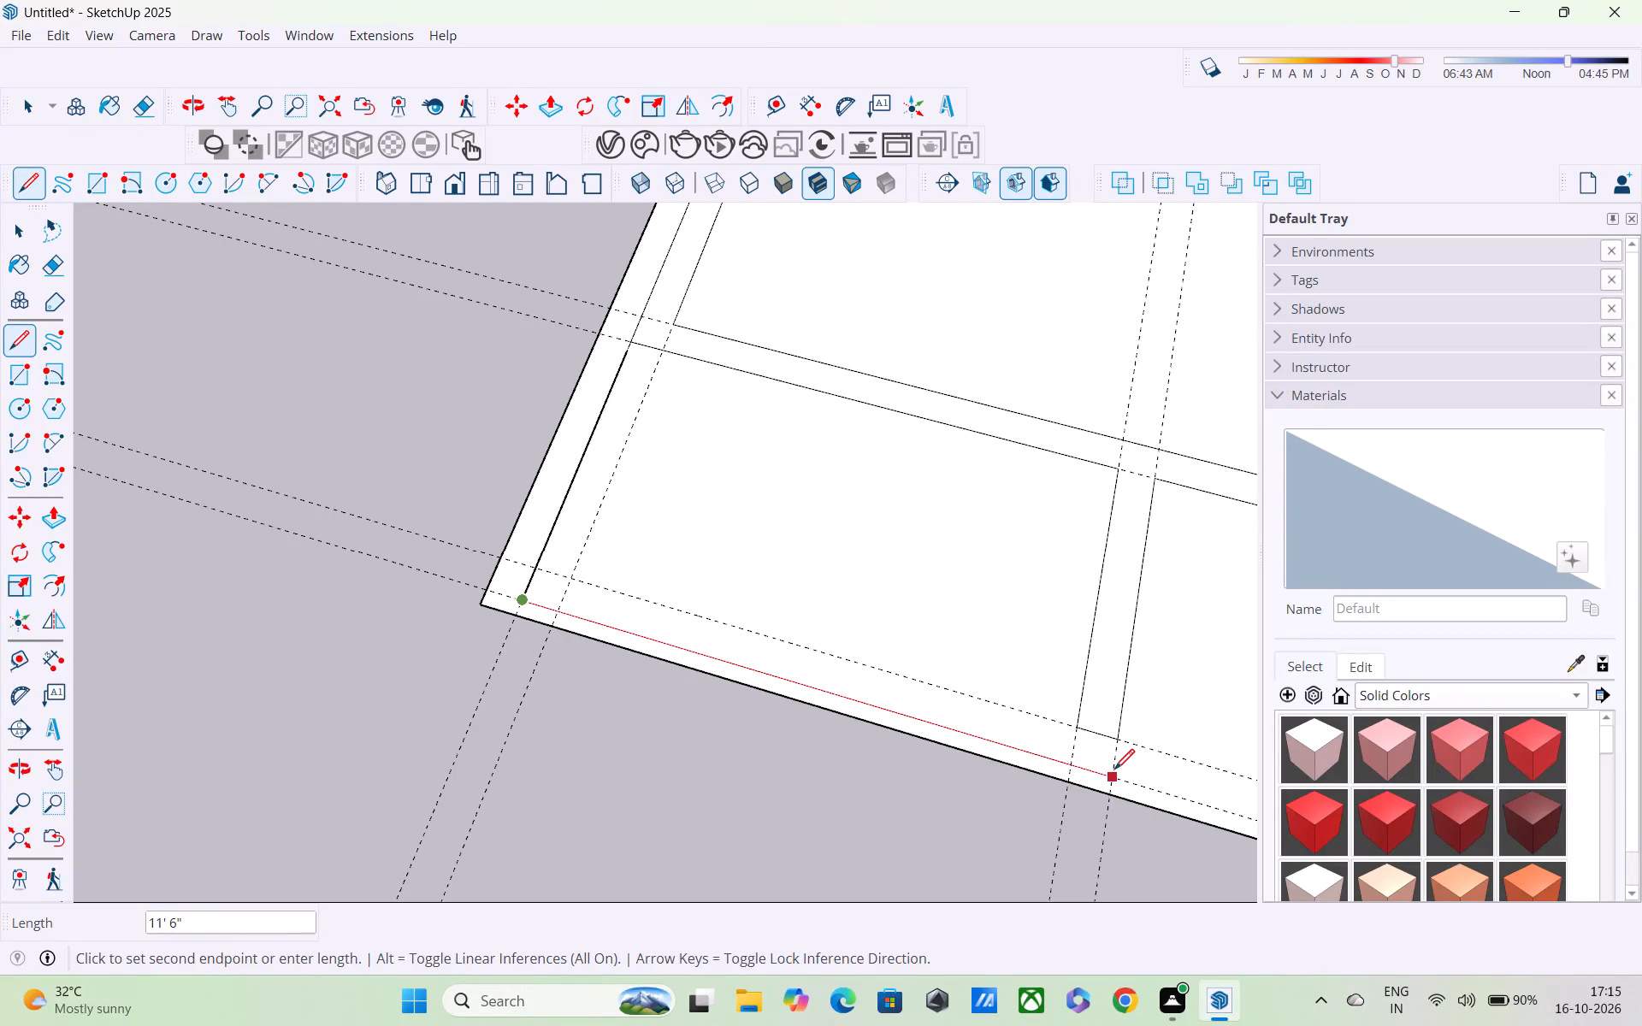
left_click(1114, 771)
left_click(1117, 734)
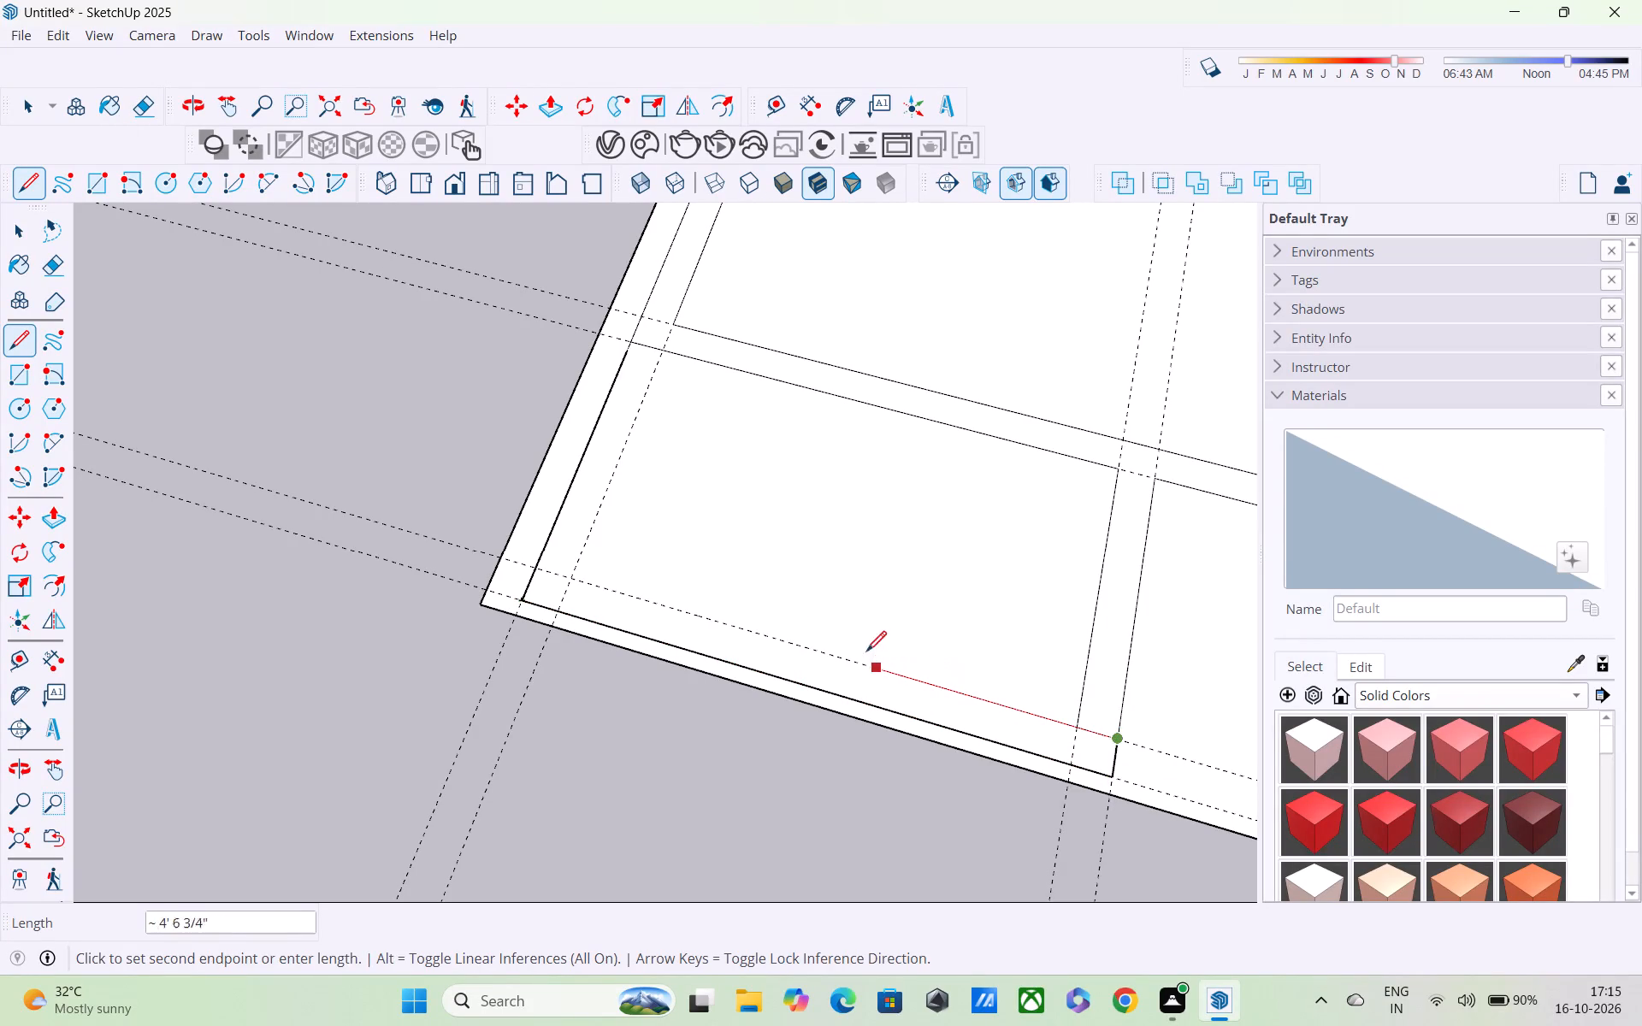
Trace the small front room's inner outline along the inner front guide, then 5' 11" back along the inner left guide.
left_click(567, 586)
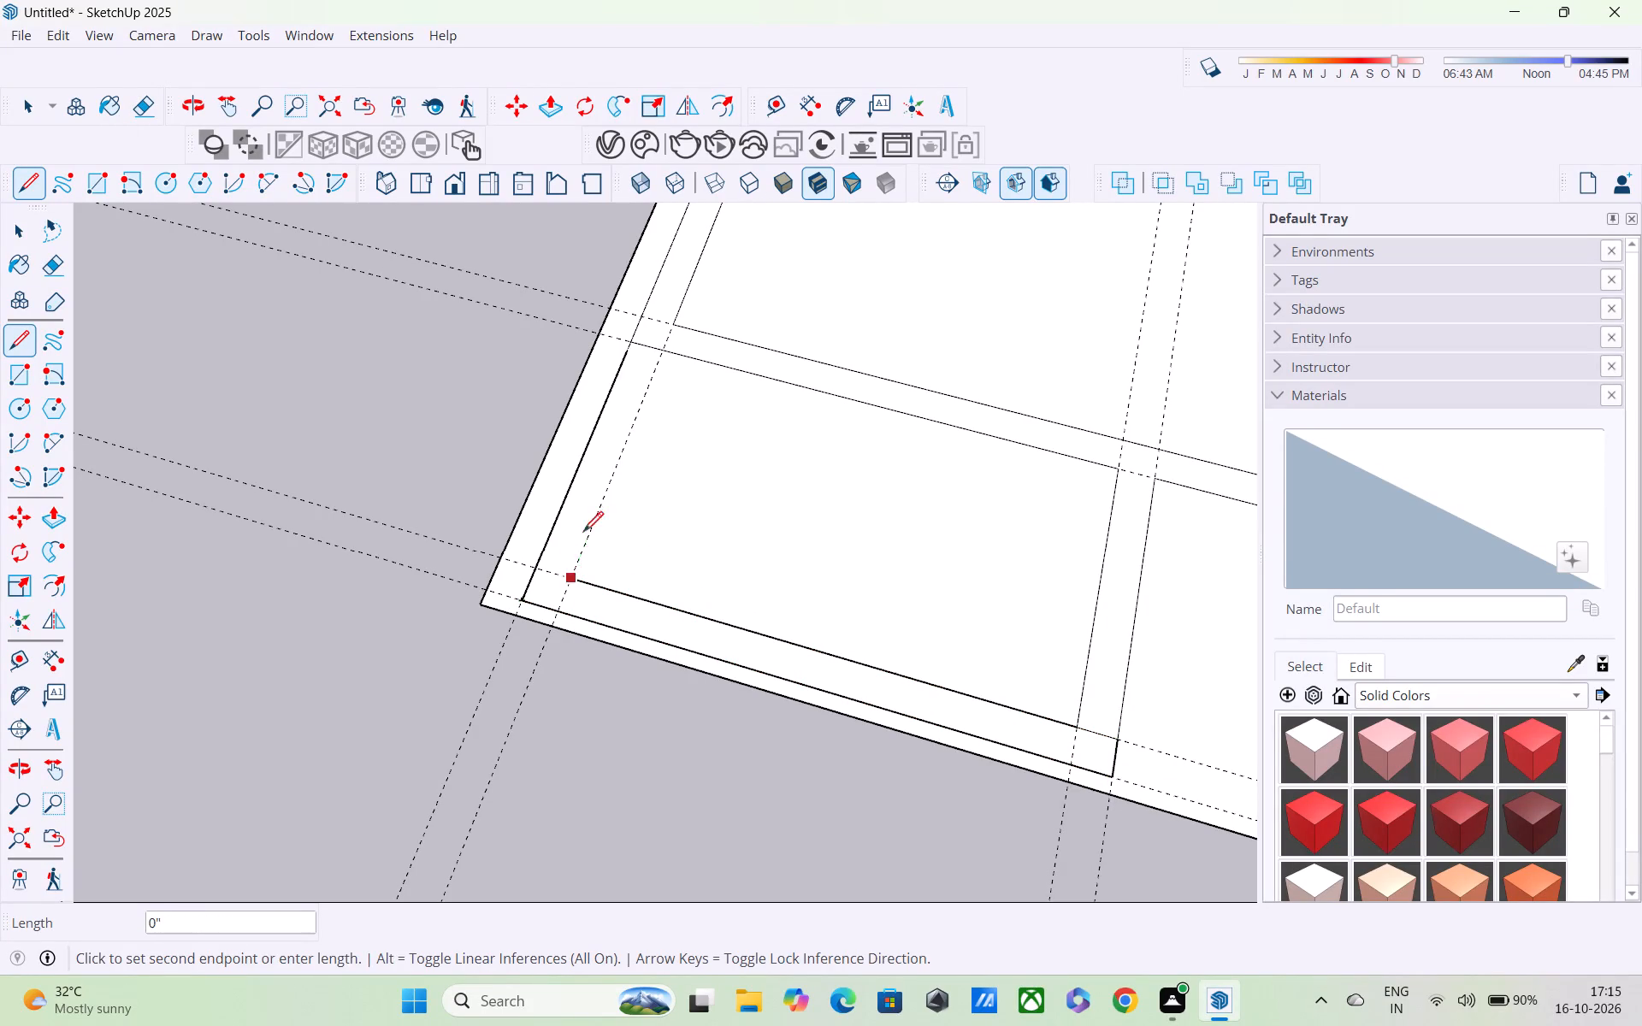
left_click(667, 357)
Close the short gap in the outer left wall line where it meets the 7' guide.
middle_click_drag(662, 386, 729, 541)
scroll(600, 439, "up", 6)
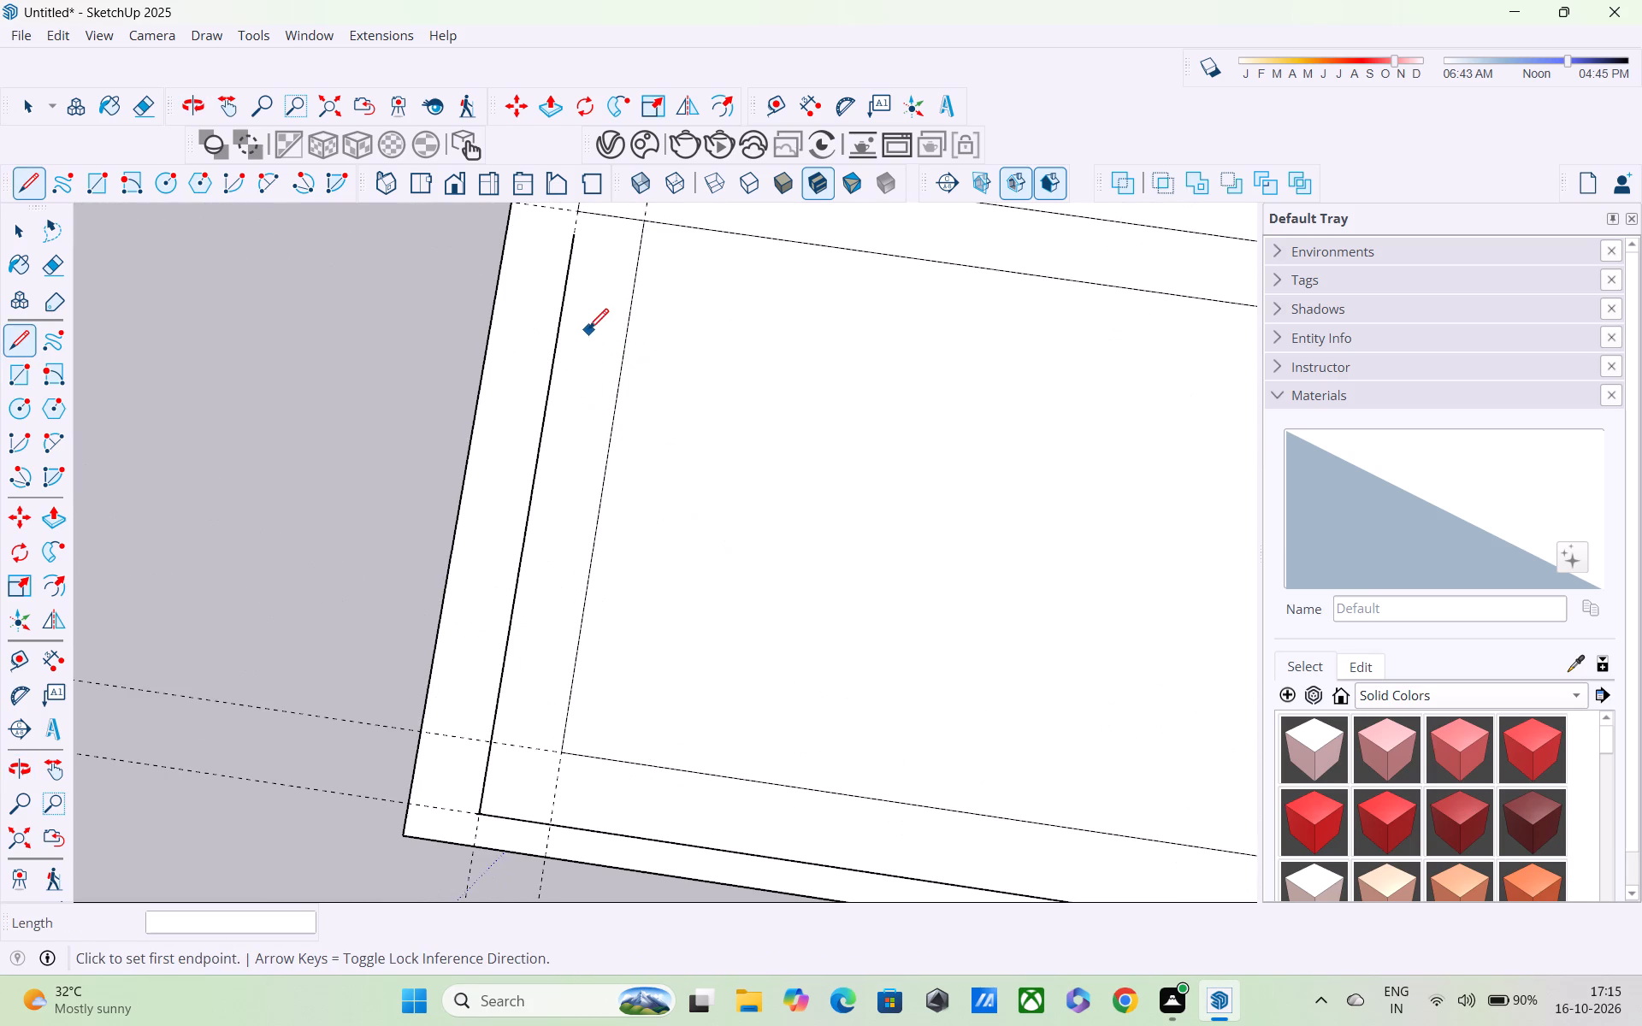
middle_click_drag(586, 358, 641, 698, "shift")
scroll(637, 598, "up", 5)
left_click(629, 560)
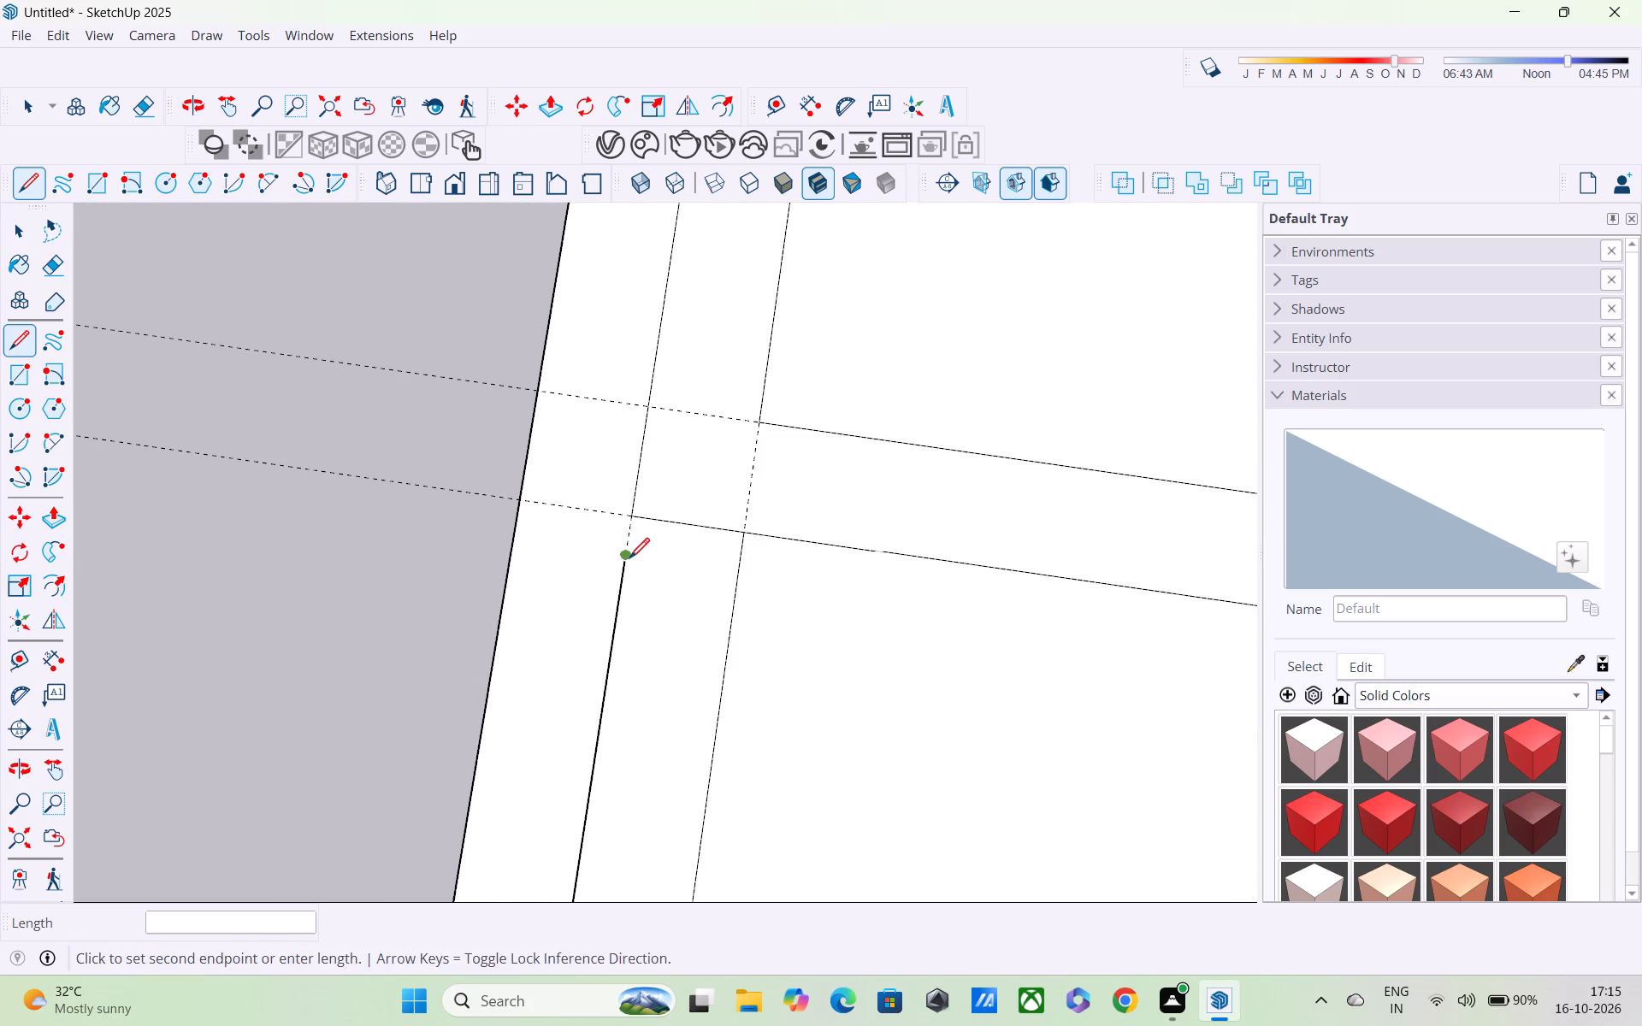
left_click(631, 522)
Delete all the construction guides running front to back through the plan.
scroll(631, 522, "down", 6)
scroll(689, 625, "down", 4)
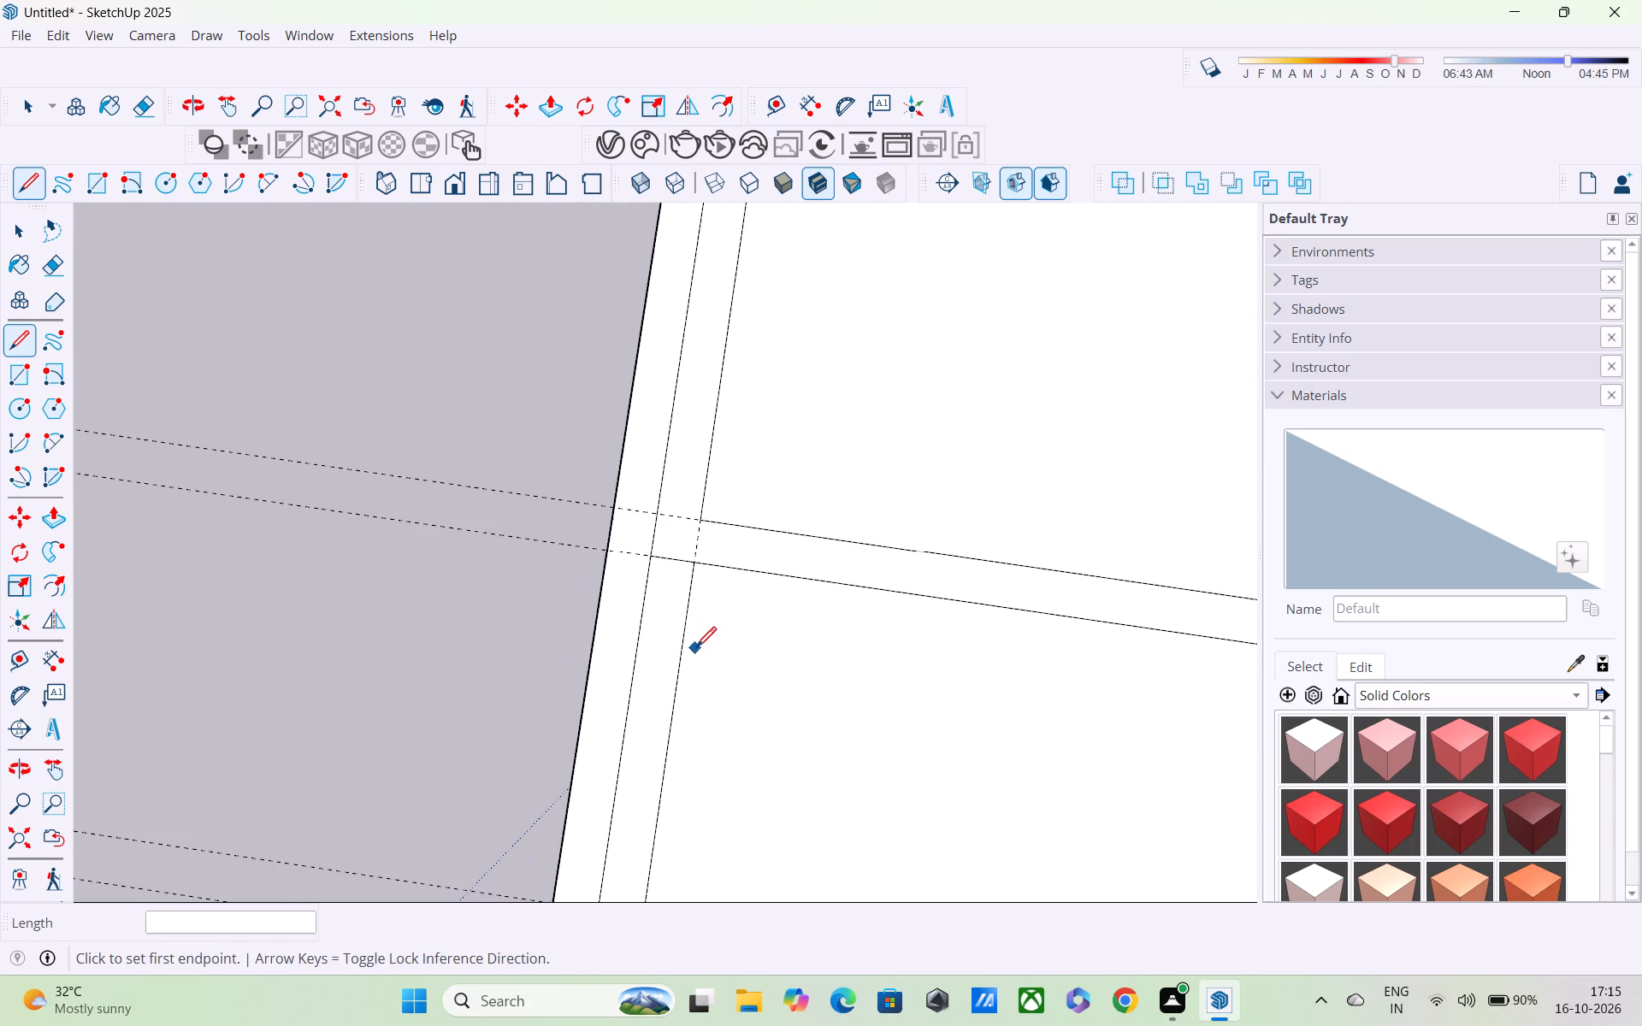
middle_click_drag(694, 649, 512, 462, "shift")
scroll(501, 442, "up", 1, "shift")
scroll(501, 442, "down", 6, "shift")
middle_click_drag(822, 582, 682, 403)
scroll(682, 403, "up", 1)
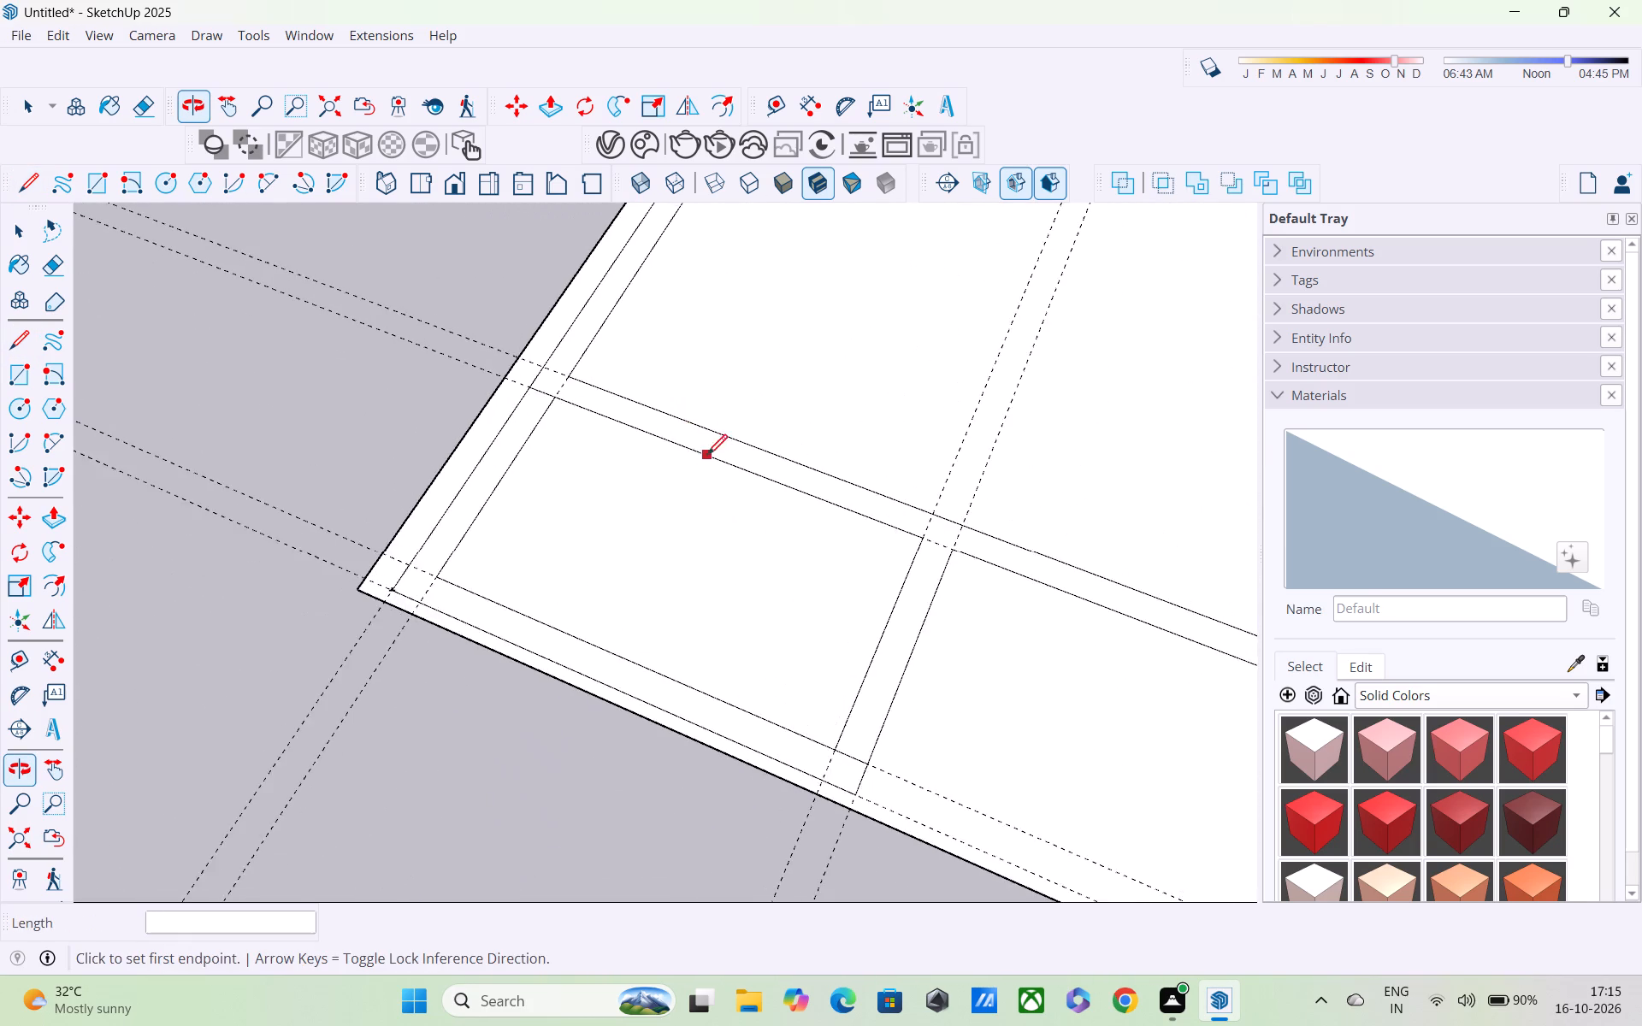
scroll(708, 460, "down", 5)
middle_click_drag(768, 582, 768, 393)
scroll(768, 393, "up", 2)
scroll(802, 449, "down", 4)
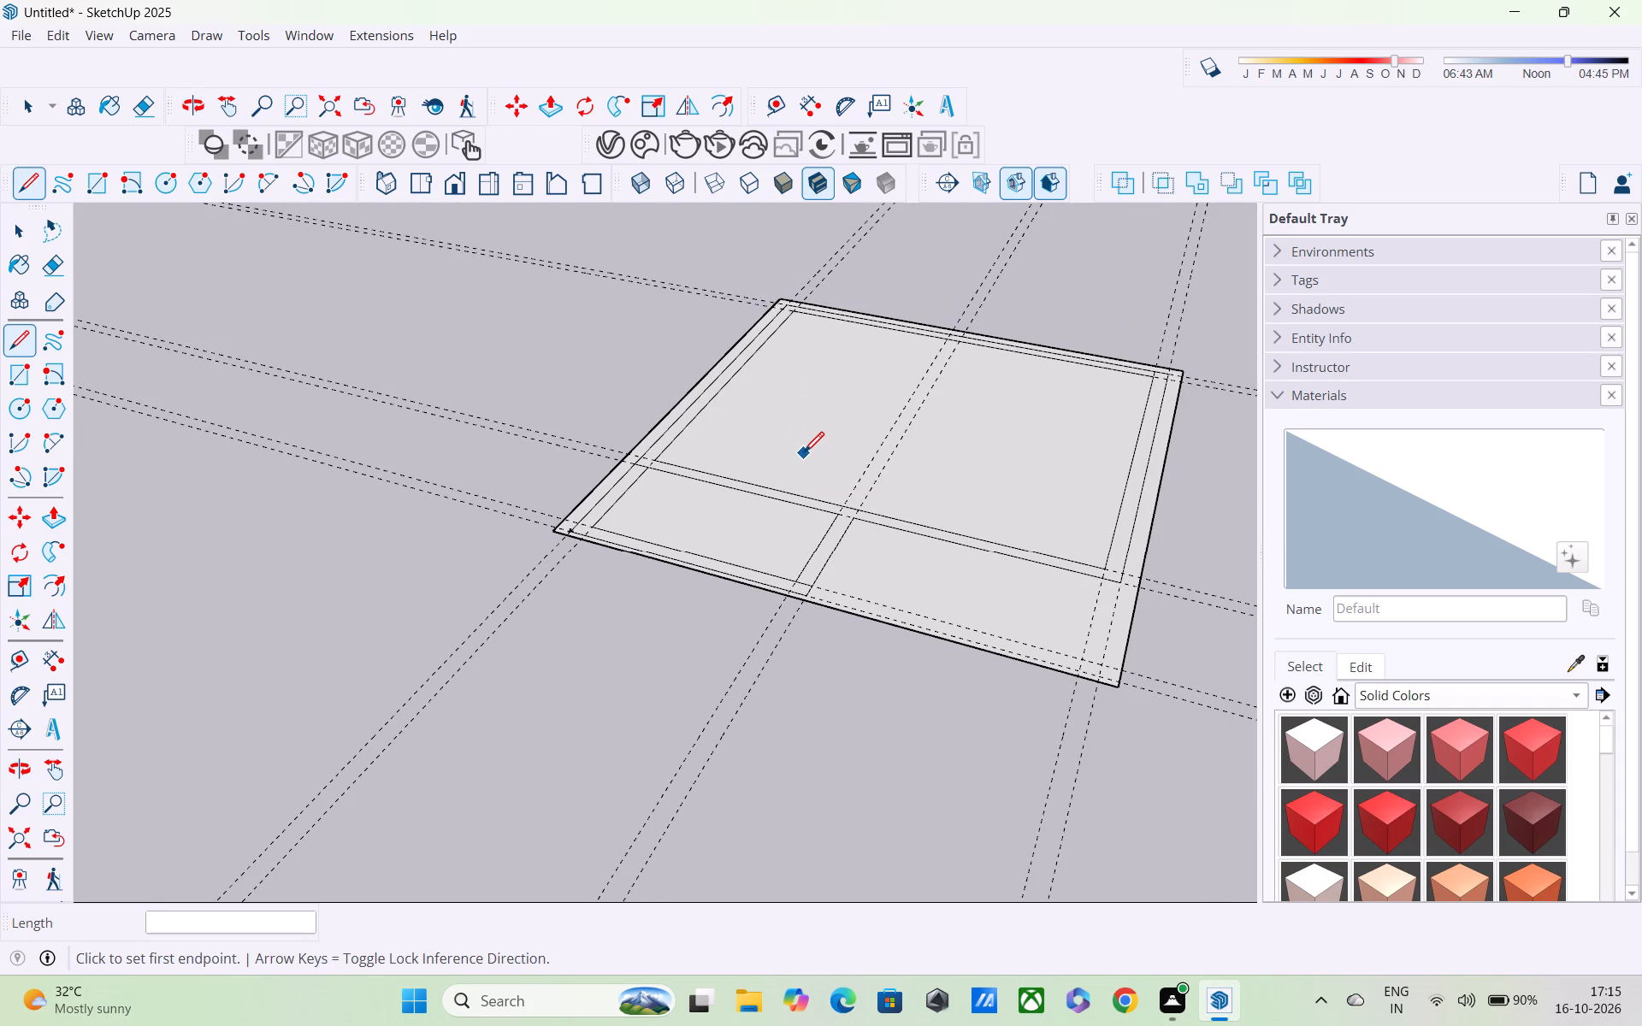
key("space")
scroll(804, 454, "down", 4)
scroll(830, 595, "up", 1)
scroll(830, 634, "down", 1)
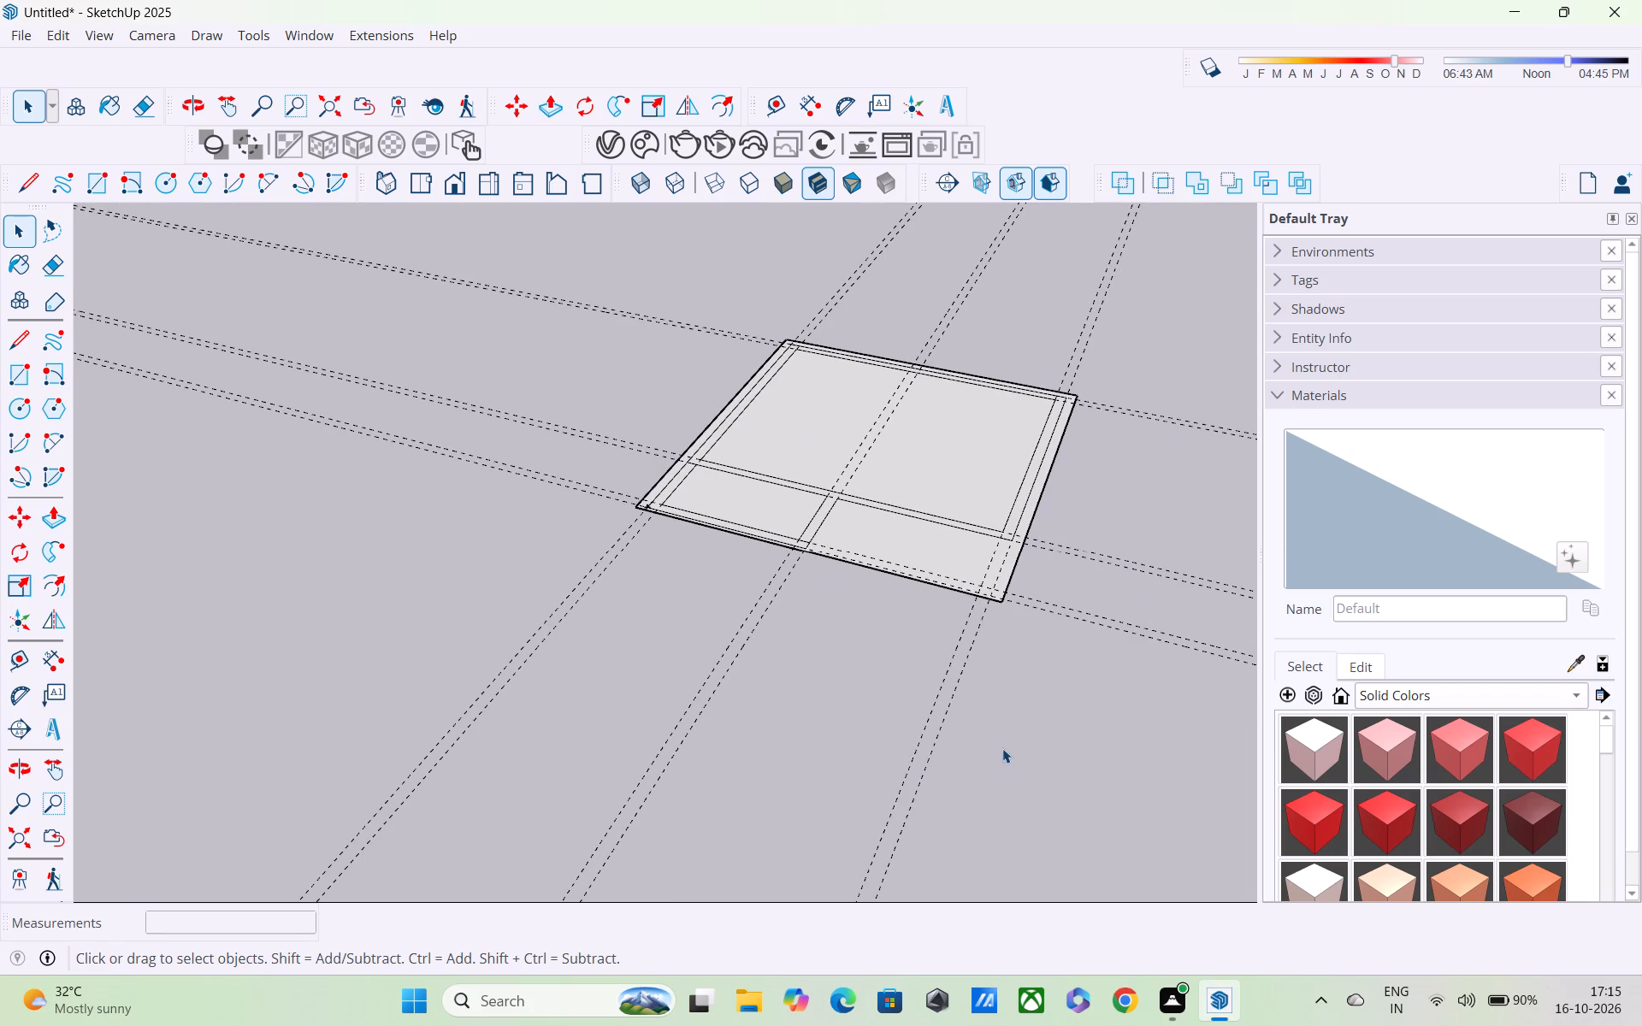
left_click_drag(1002, 747, 440, 755)
left_click_drag(366, 637, 899, 908)
left_click_drag(985, 817, 526, 743)
scroll(525, 743, "down", 6)
middle_click_drag(530, 729, 735, 561)
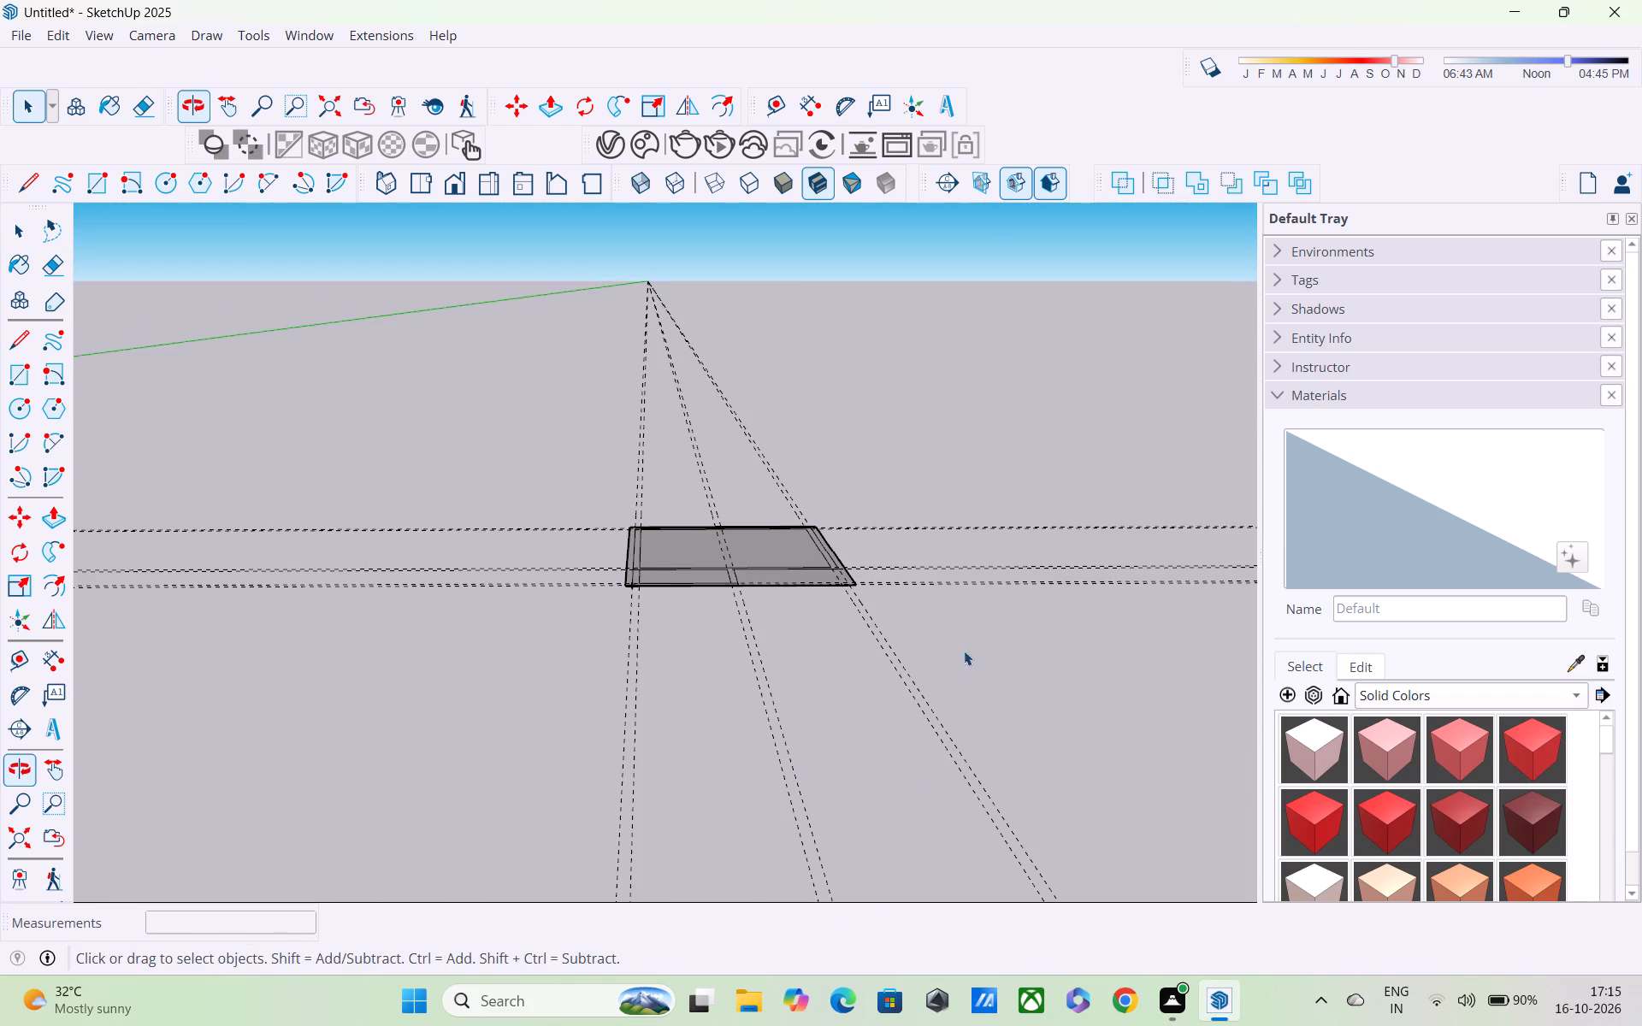
left_click_drag(988, 678, 592, 835)
key("Delete")
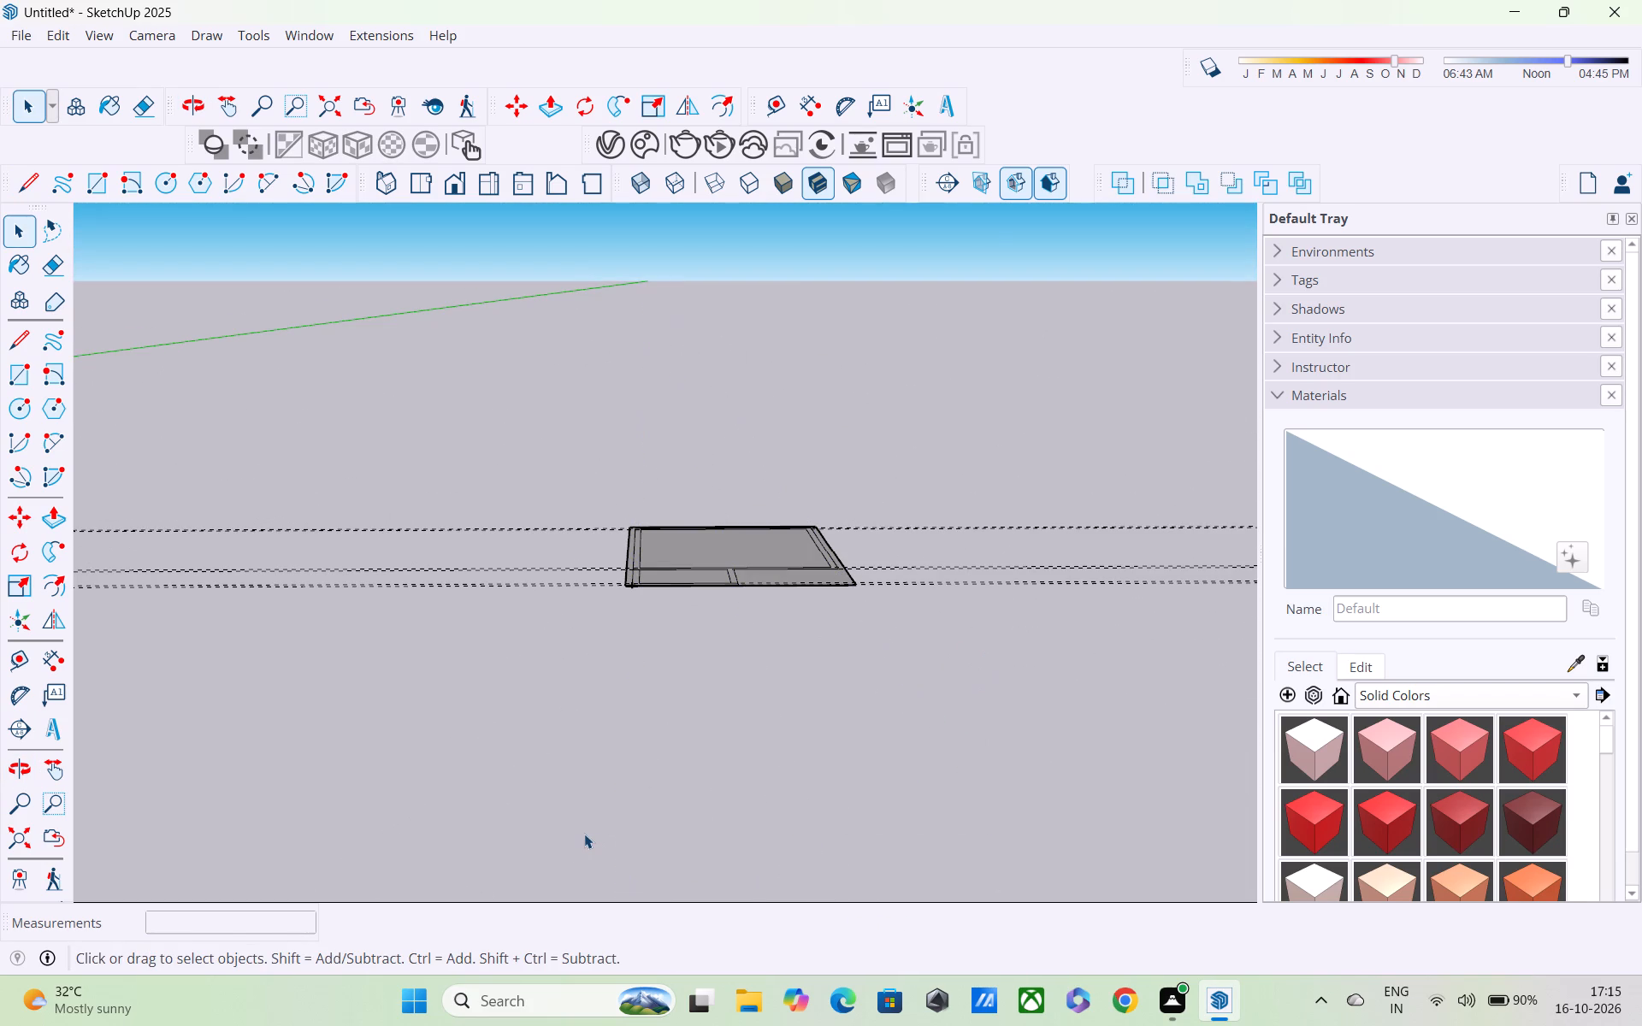
Delete the remaining construction guides running across the plan.
scroll(580, 830, "down", 2)
left_click_drag(505, 540, 340, 766)
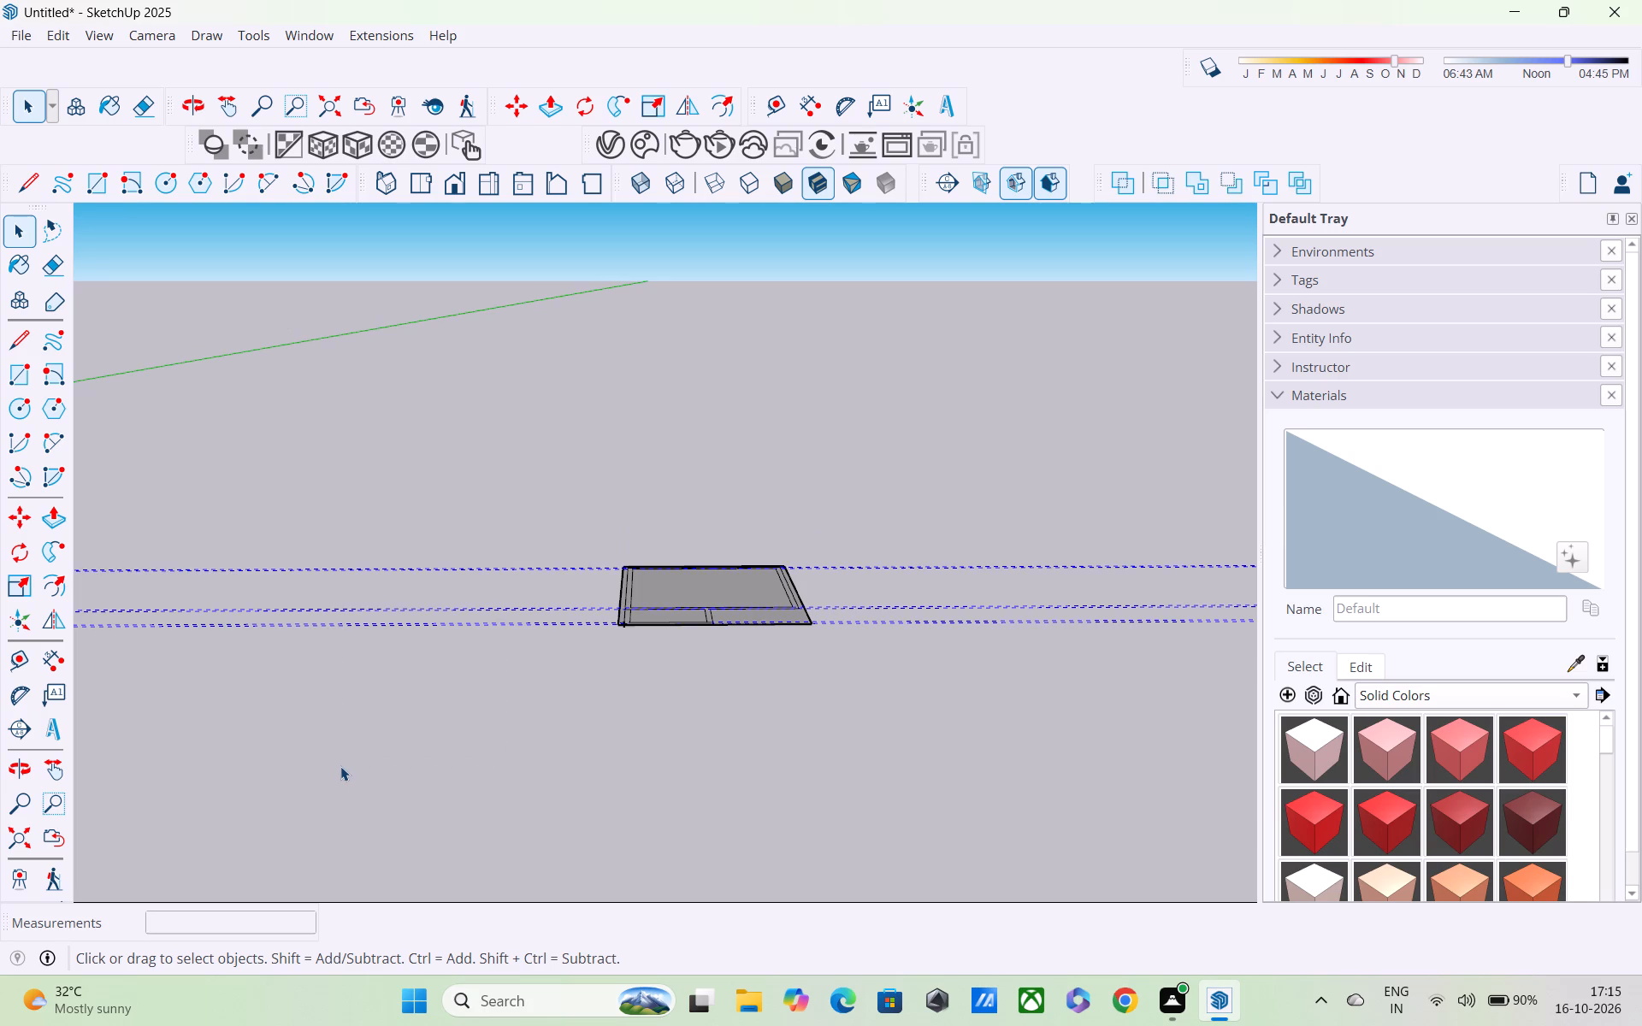
key("Delete")
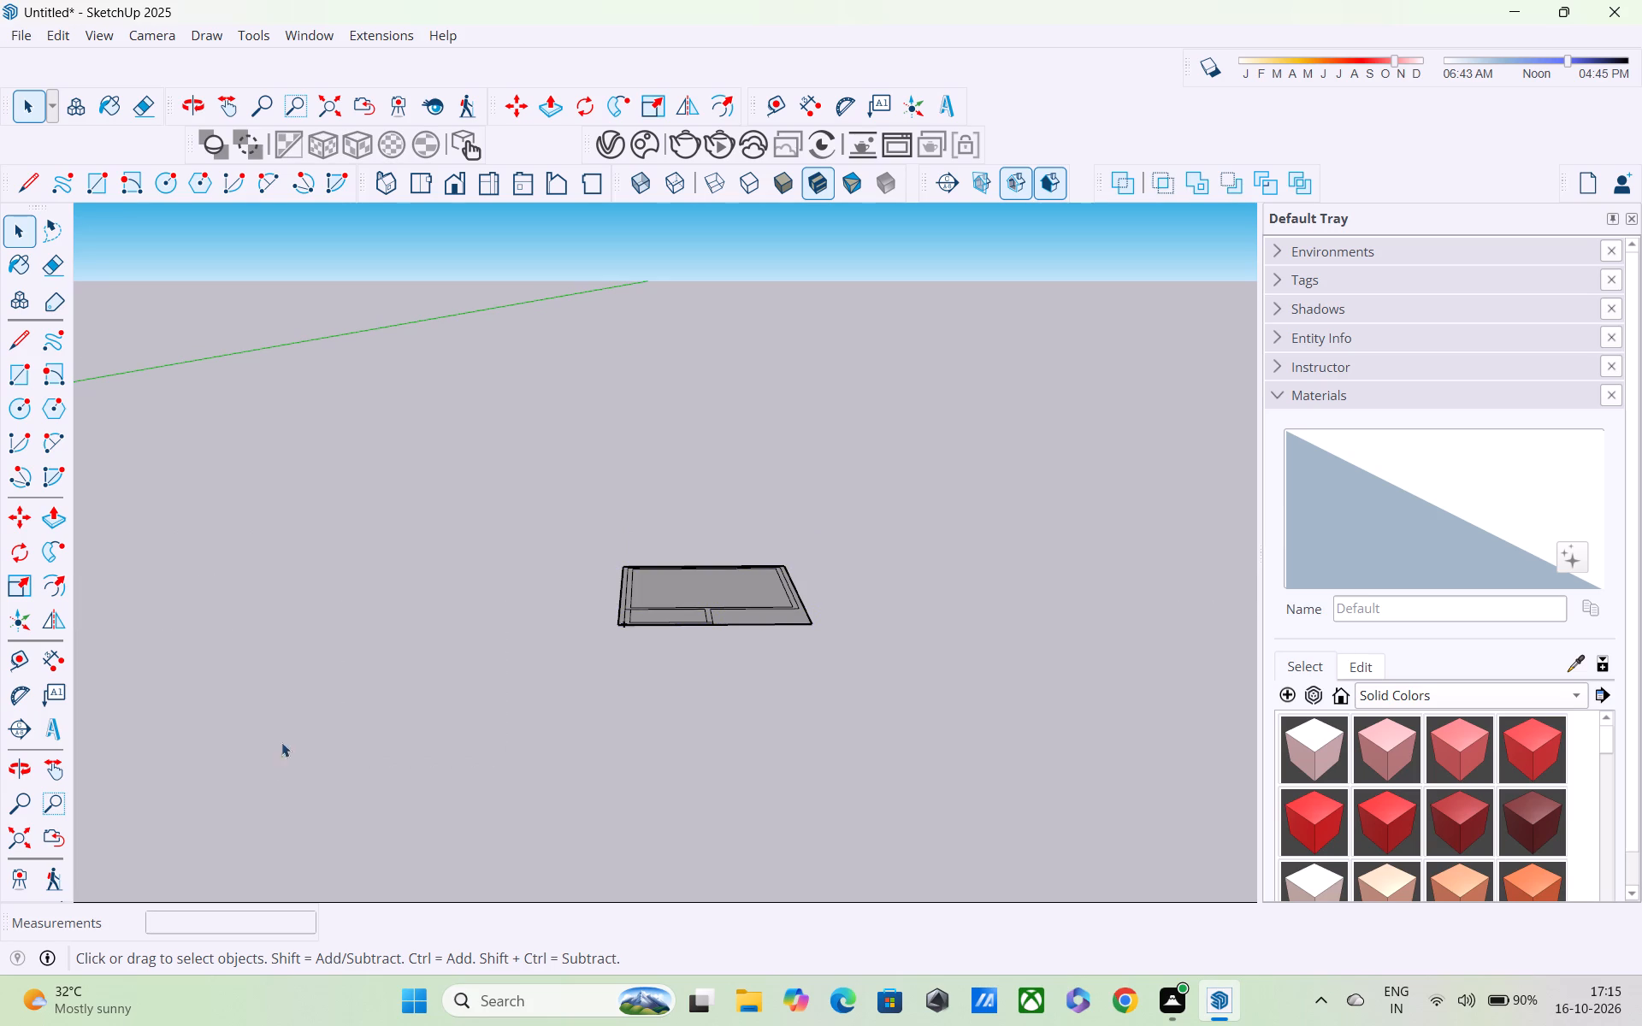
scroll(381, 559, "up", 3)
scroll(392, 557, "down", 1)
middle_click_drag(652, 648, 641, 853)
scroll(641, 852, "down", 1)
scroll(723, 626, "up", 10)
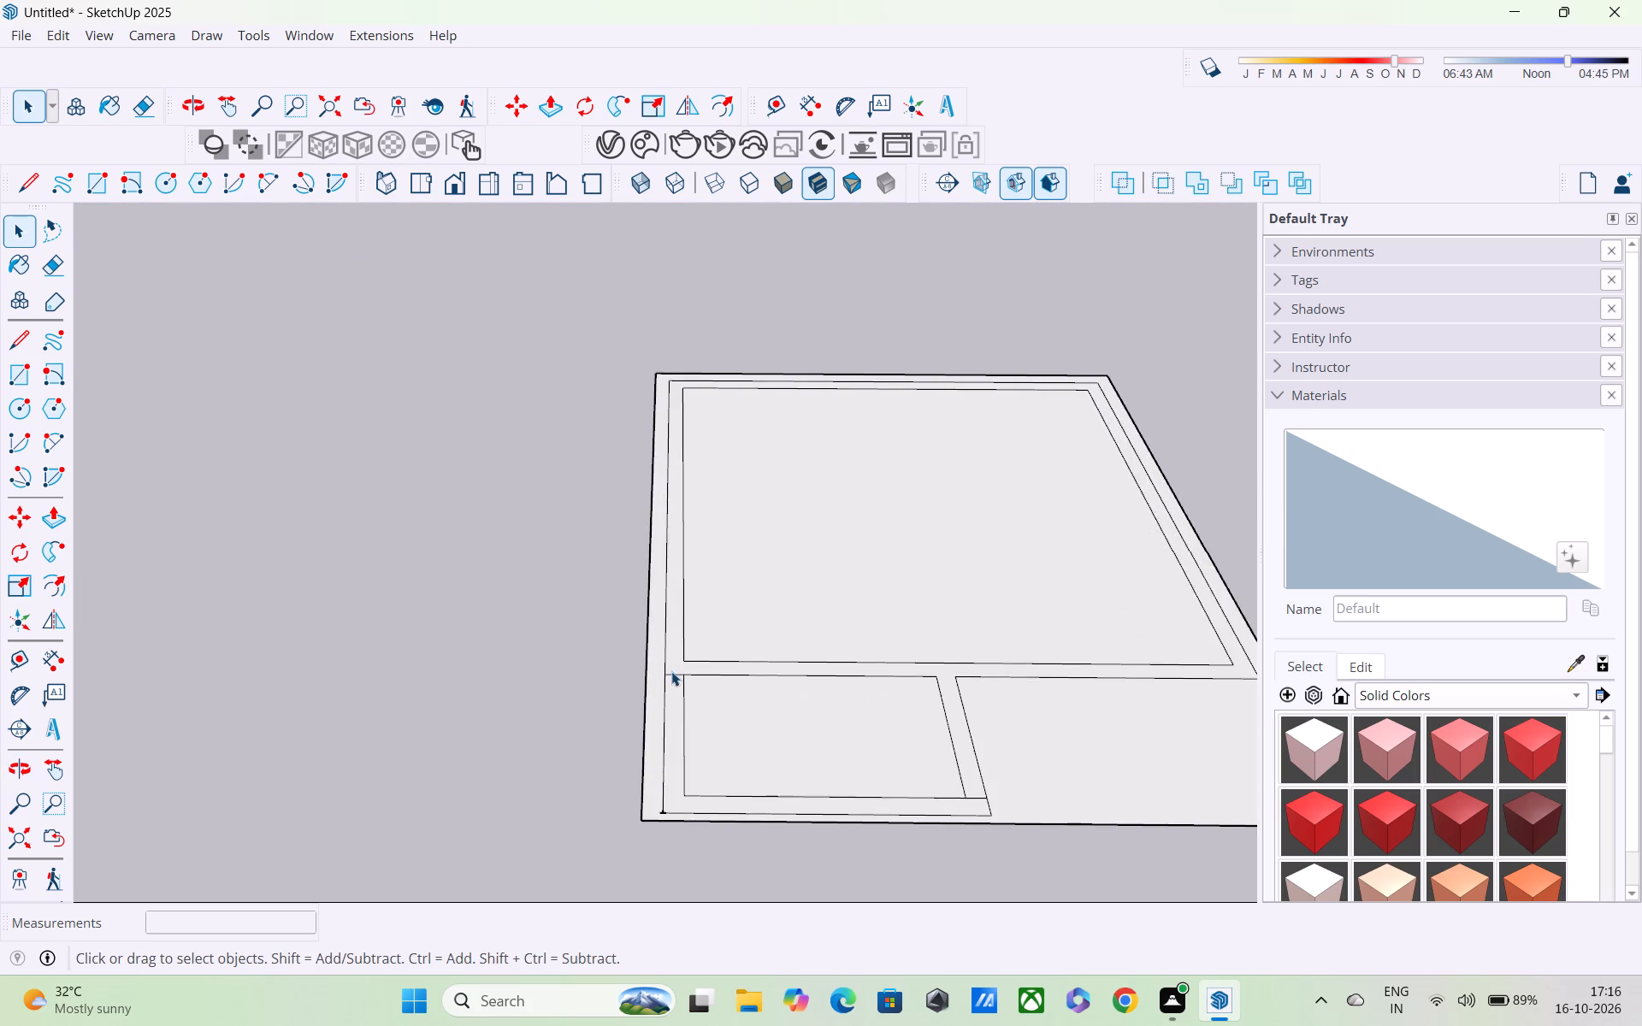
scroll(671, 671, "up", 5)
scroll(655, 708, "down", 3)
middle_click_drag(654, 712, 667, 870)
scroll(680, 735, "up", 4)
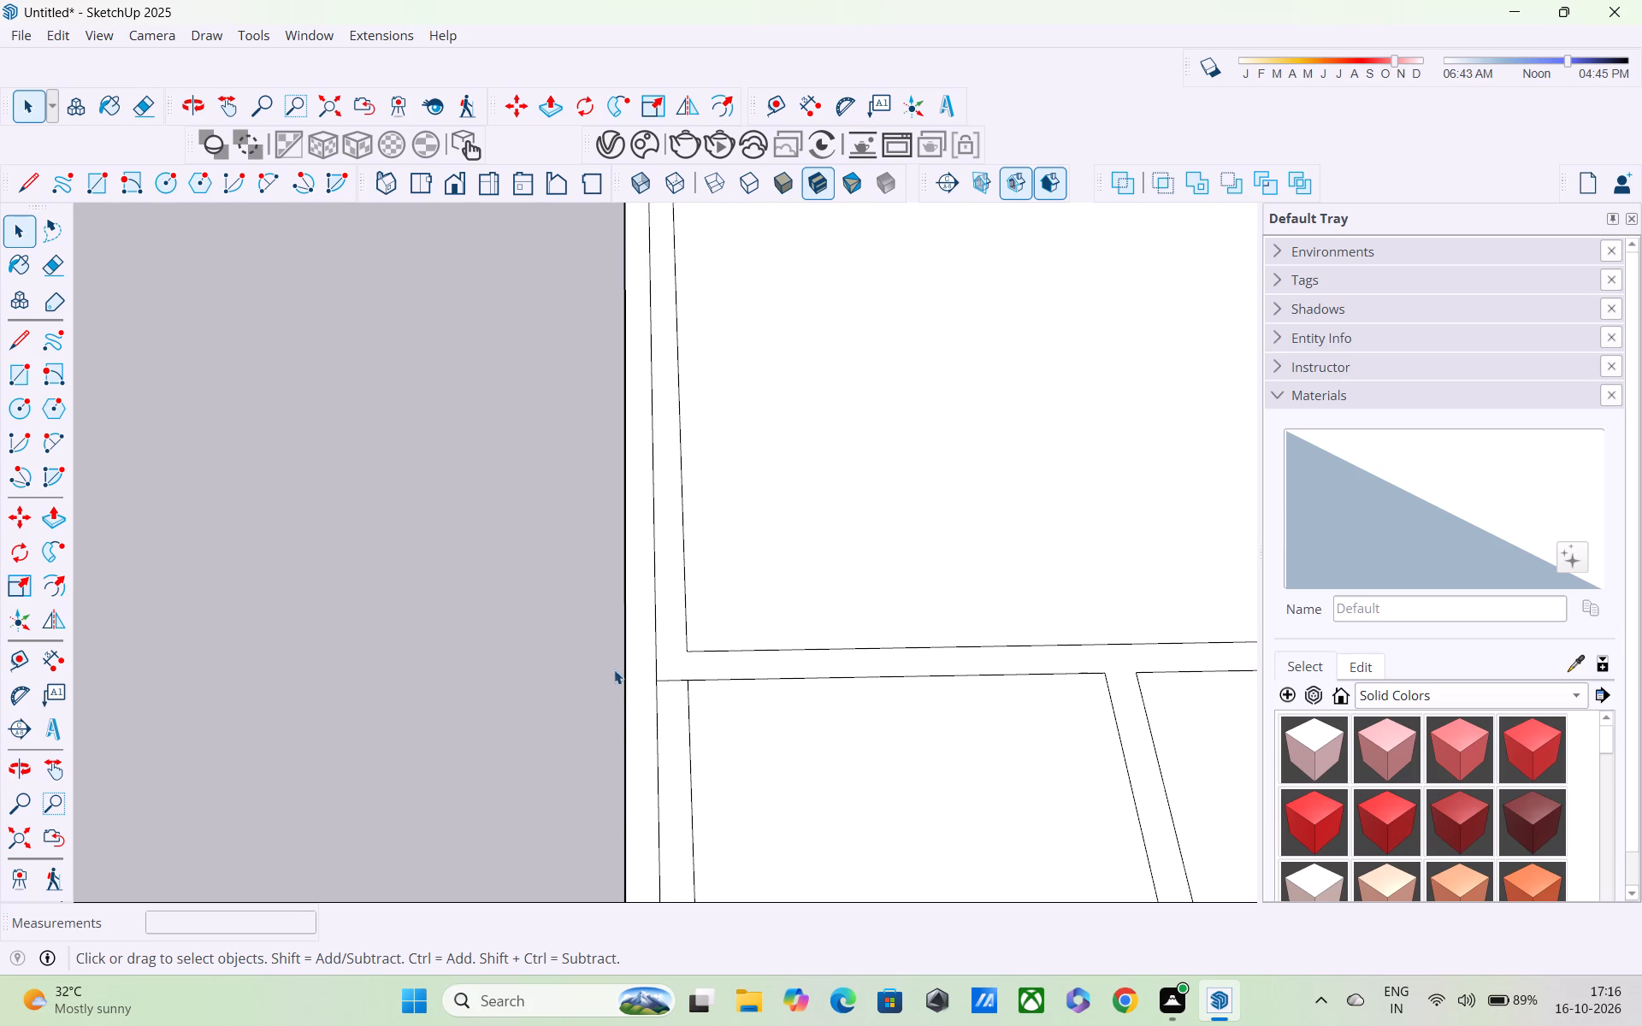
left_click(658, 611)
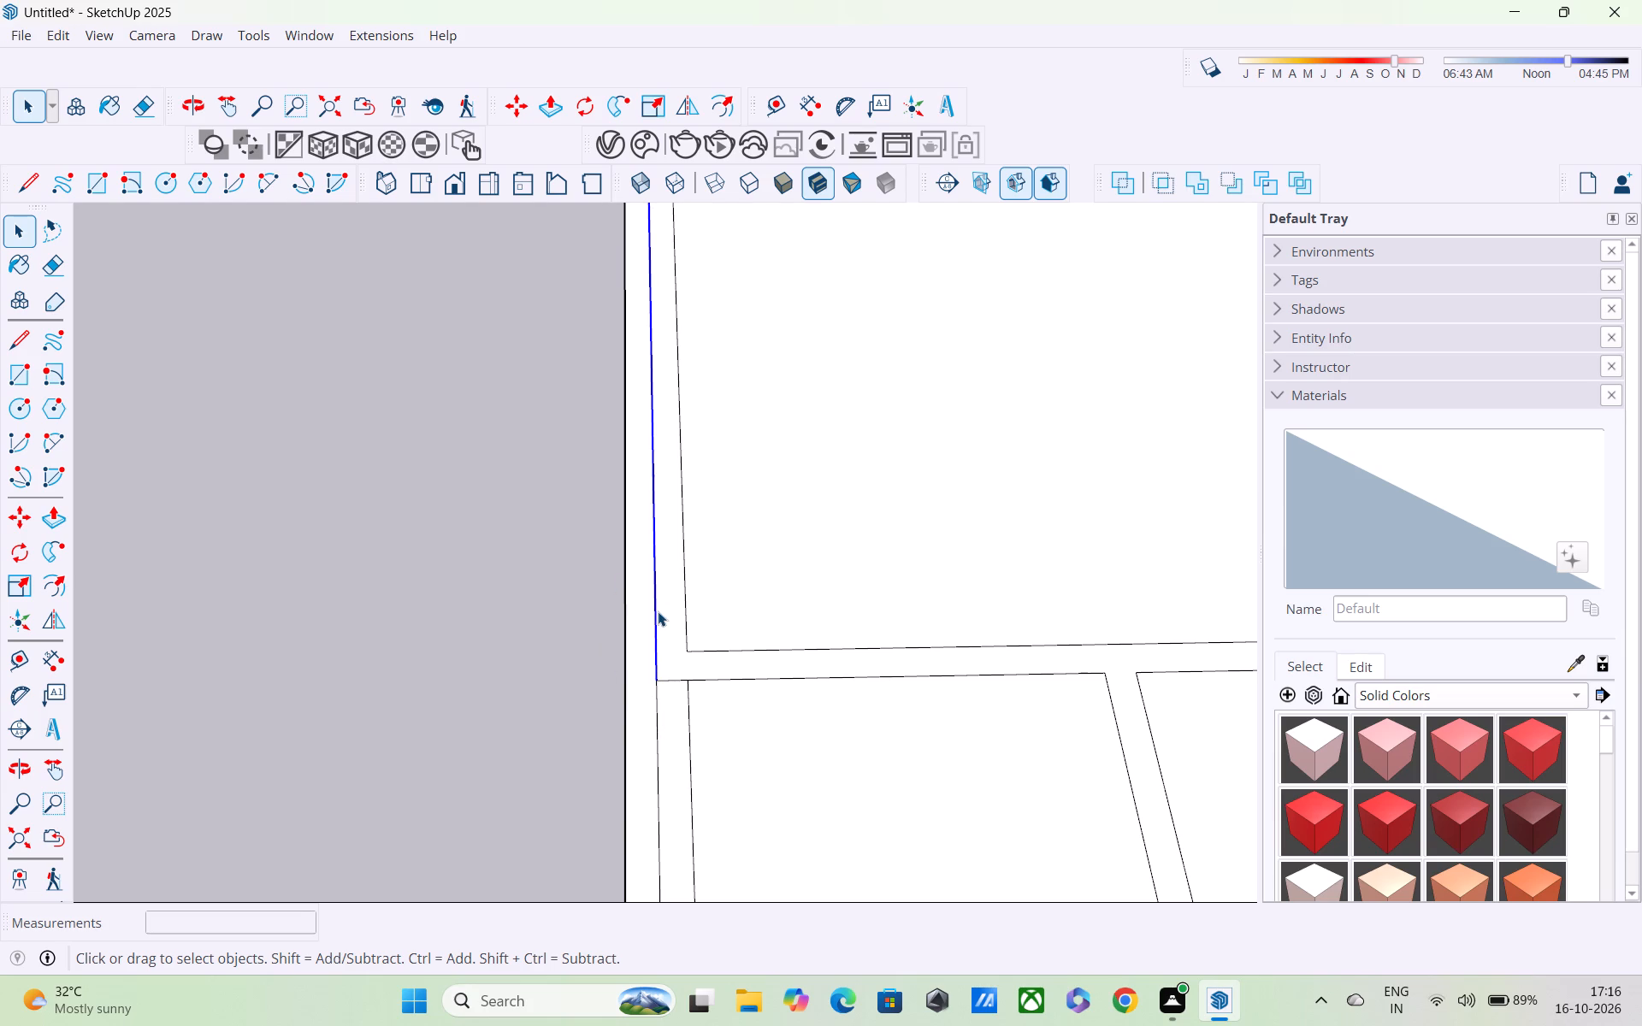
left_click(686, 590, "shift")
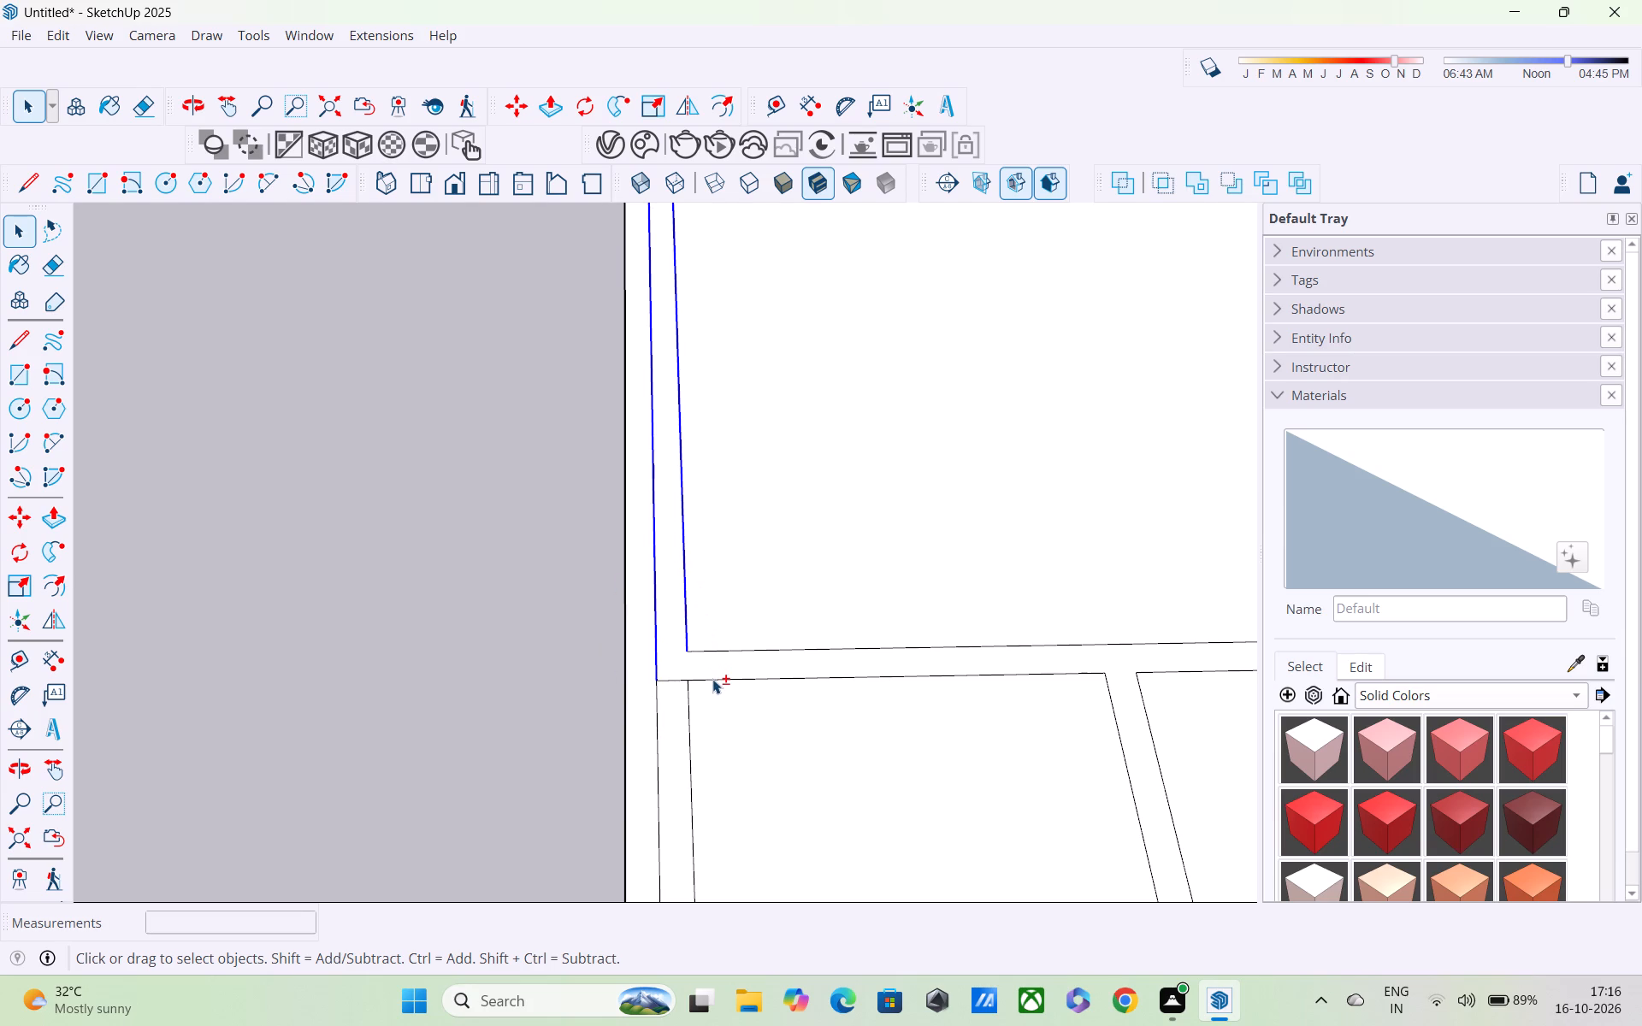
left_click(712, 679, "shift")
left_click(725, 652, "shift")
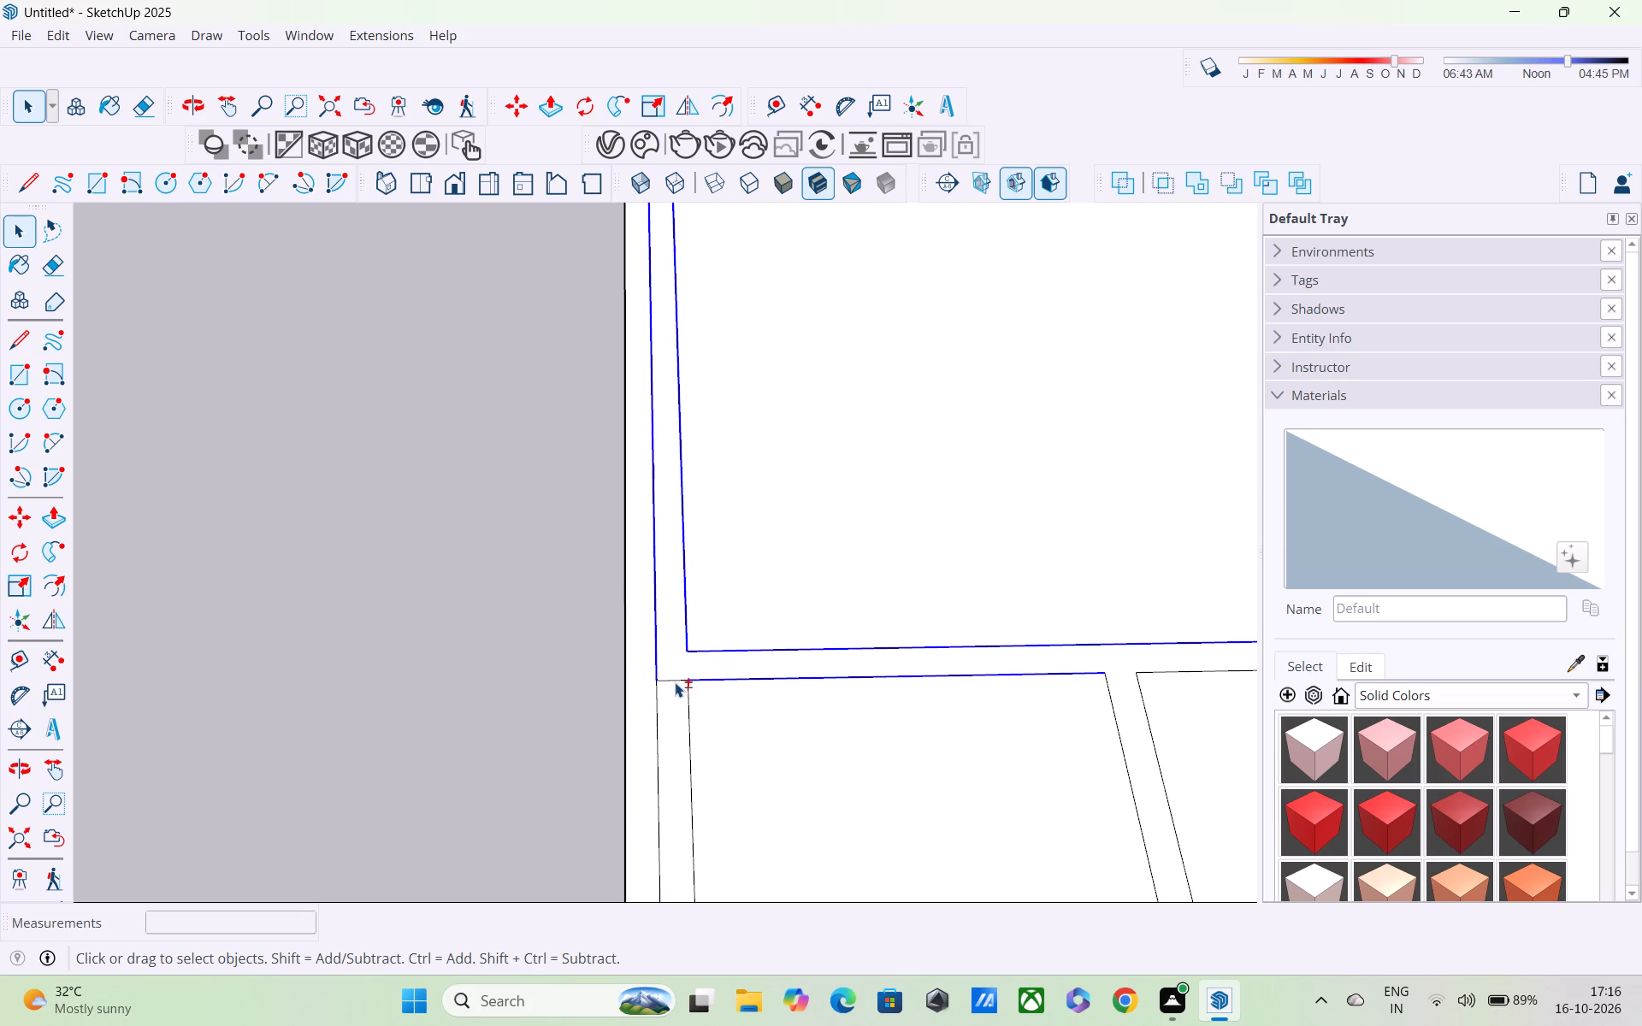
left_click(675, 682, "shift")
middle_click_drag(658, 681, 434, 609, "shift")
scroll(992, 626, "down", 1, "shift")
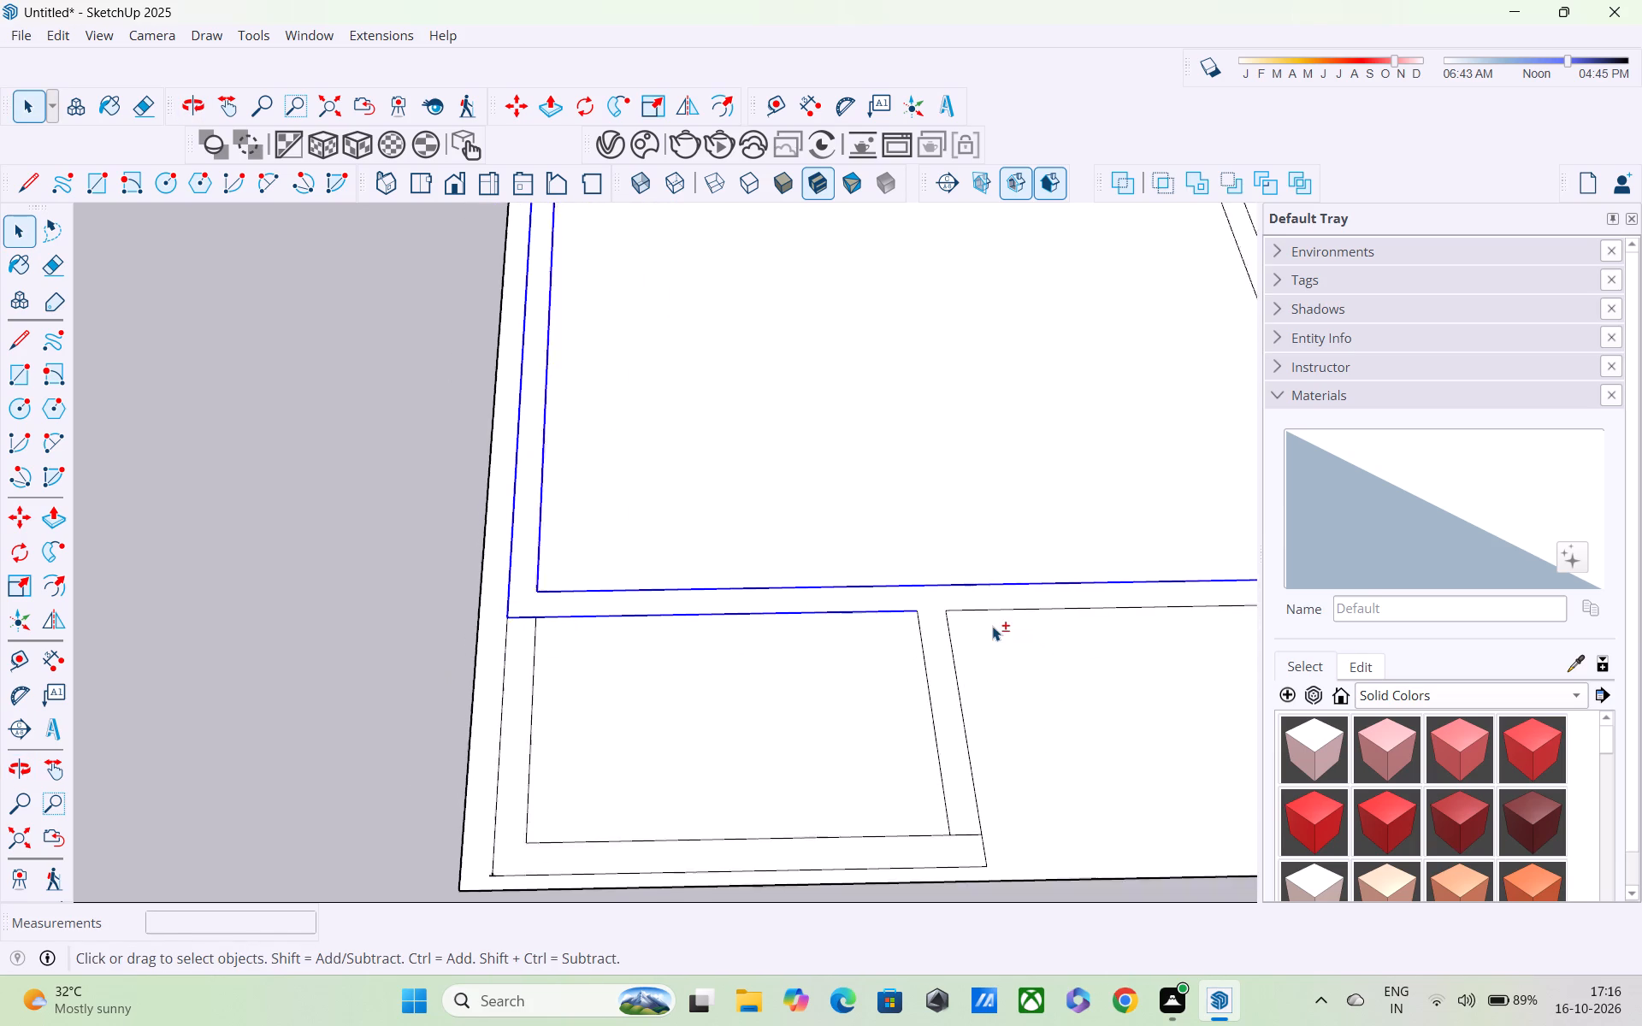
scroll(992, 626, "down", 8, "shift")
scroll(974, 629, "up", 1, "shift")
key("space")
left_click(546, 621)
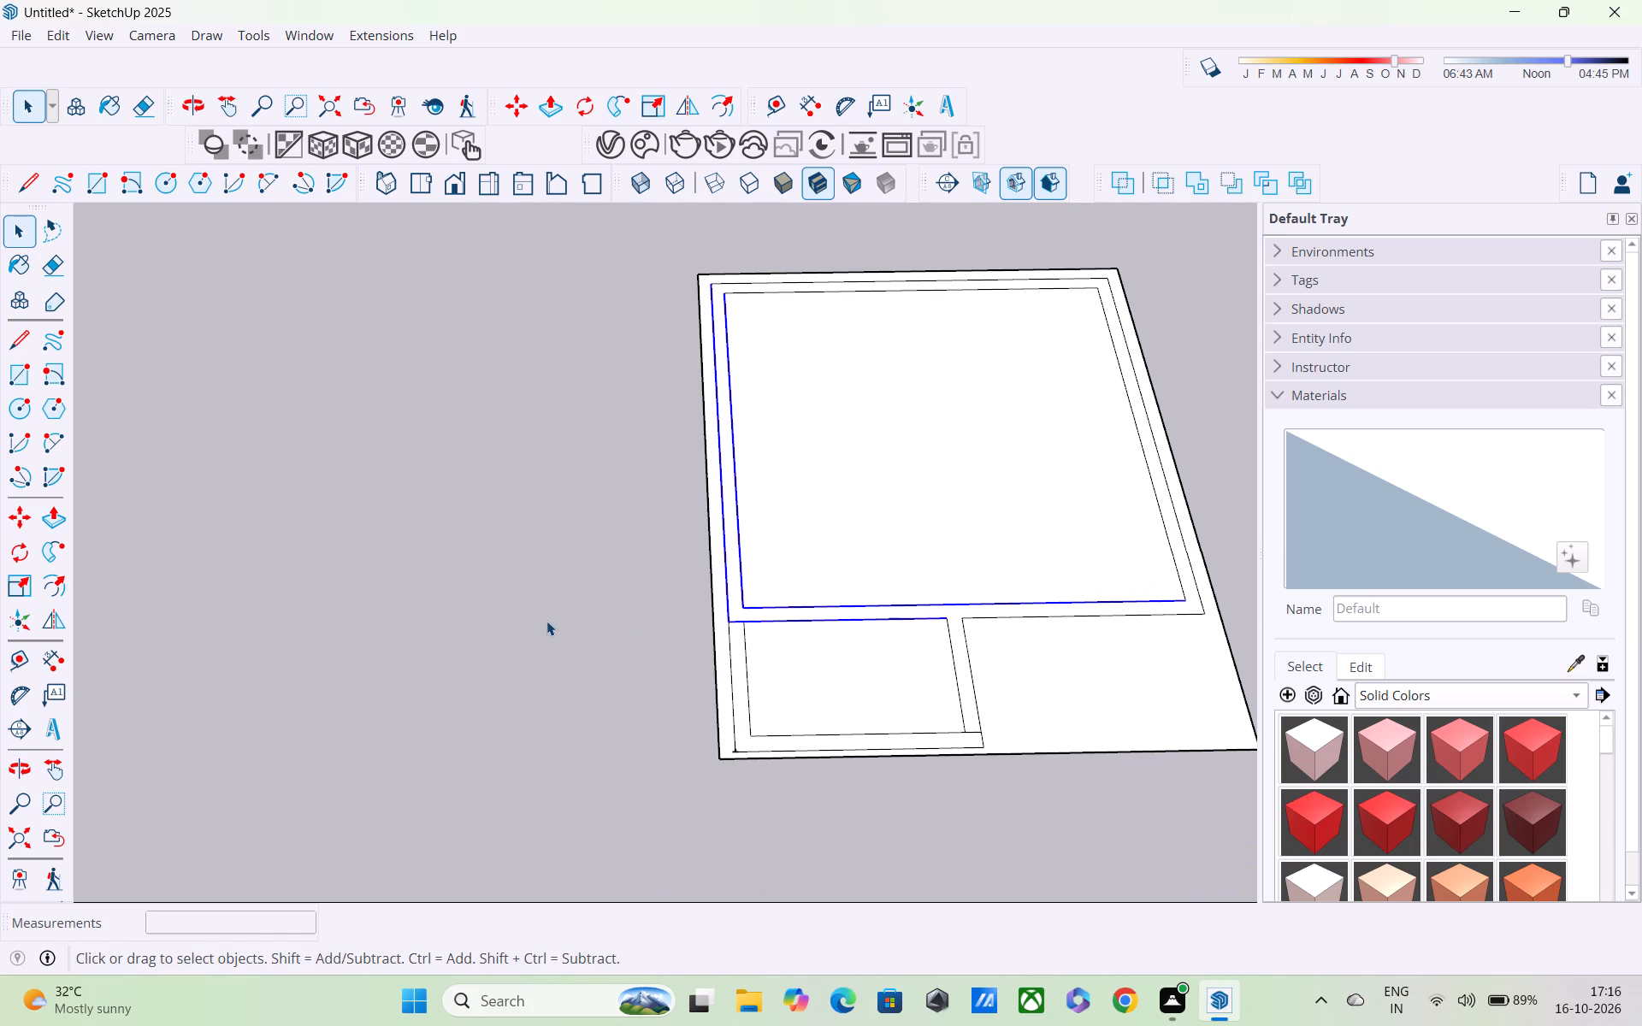
Erase the short line segments crossing the wall thickness at the small front room's front-right and back-left corners.
scroll(592, 654, "down", 1)
middle_click_drag(635, 635, 626, 605)
scroll(626, 605, "down", 3)
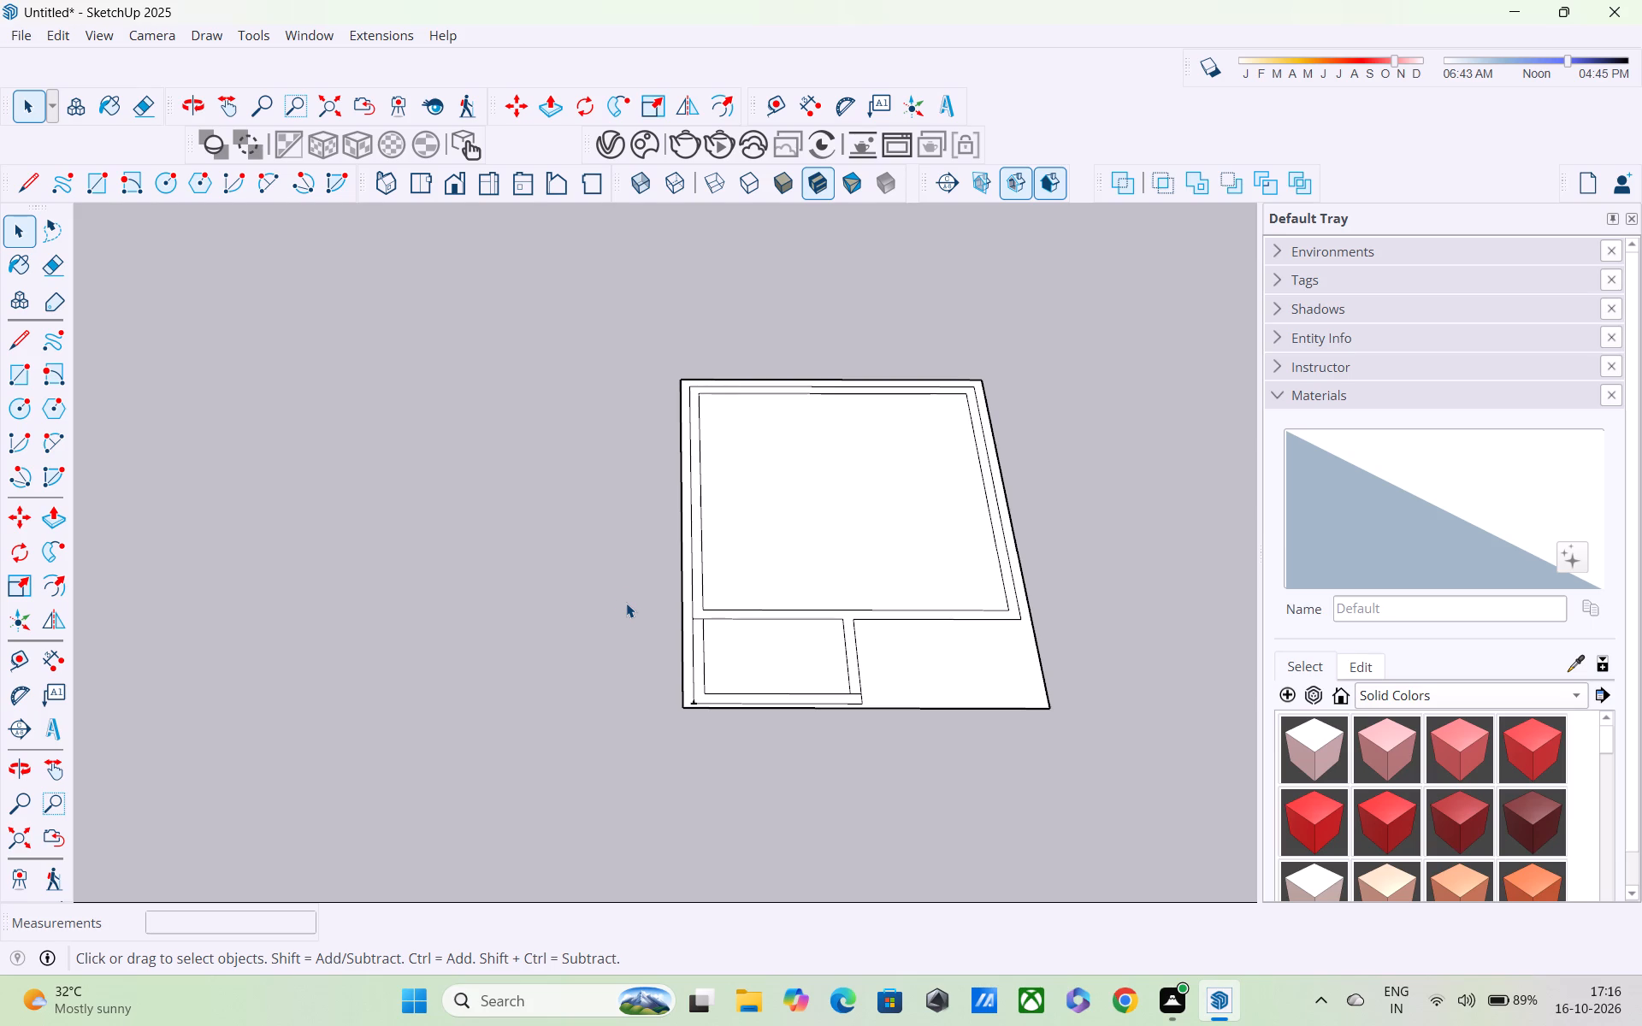
scroll(626, 603, "up", 4)
scroll(630, 608, "down", 3)
scroll(871, 693, "up", 5)
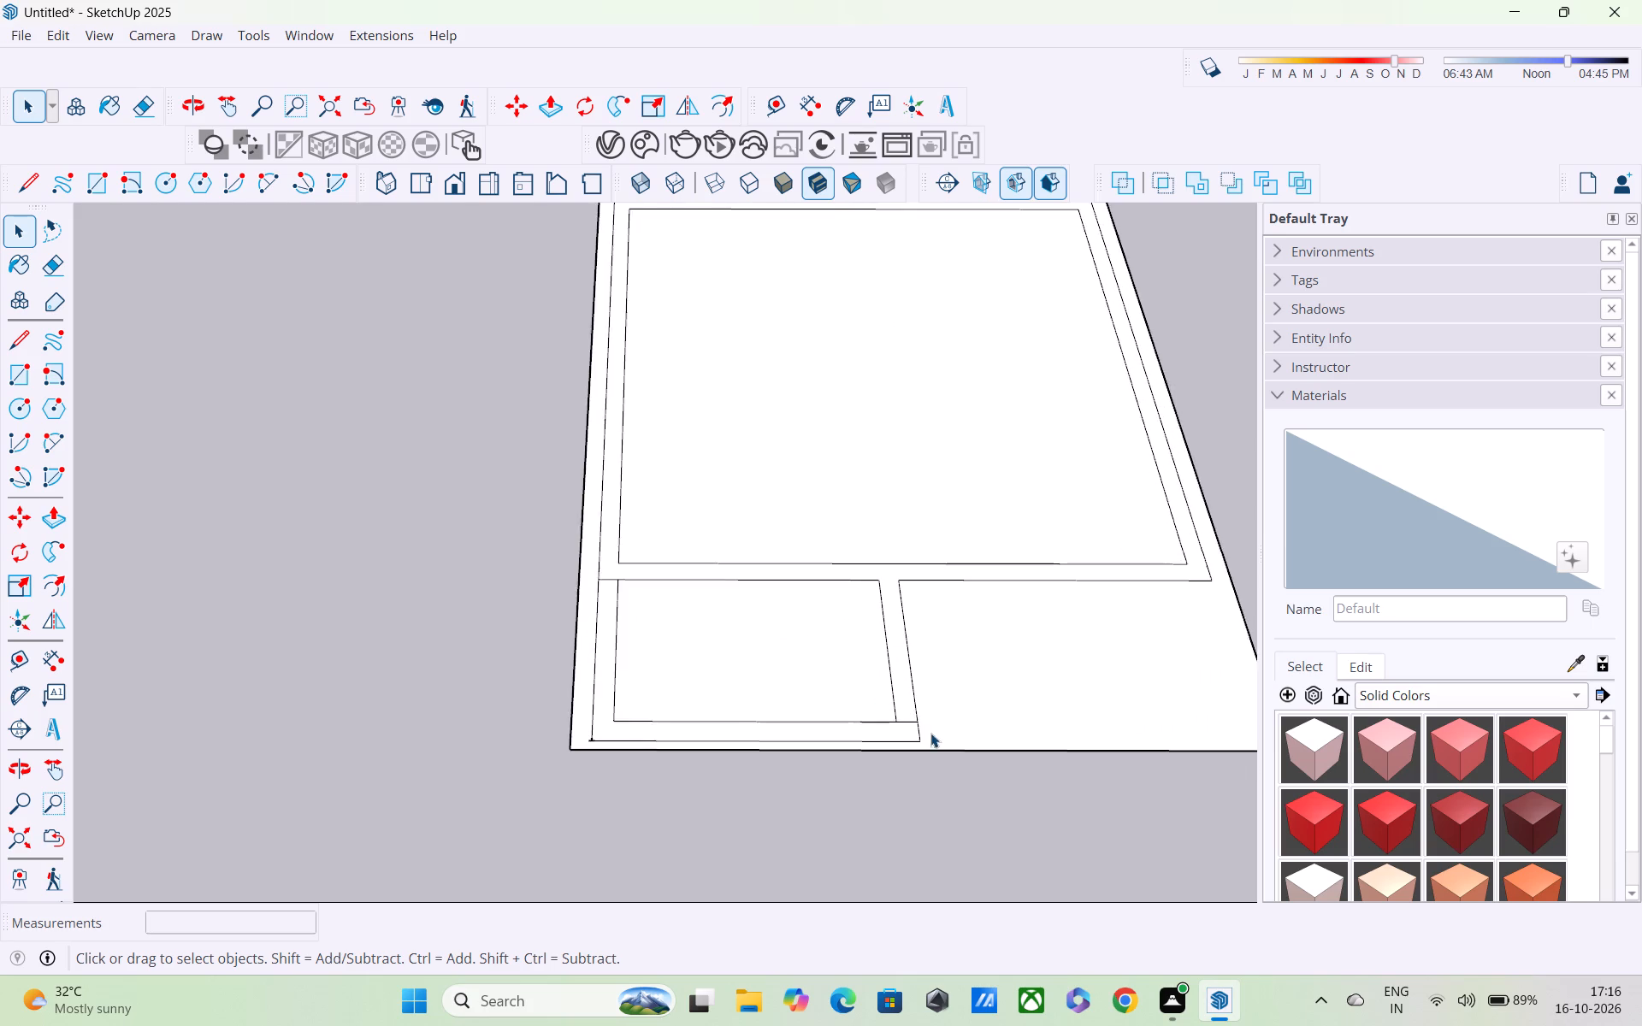
scroll(930, 733, "up", 4)
key("t")
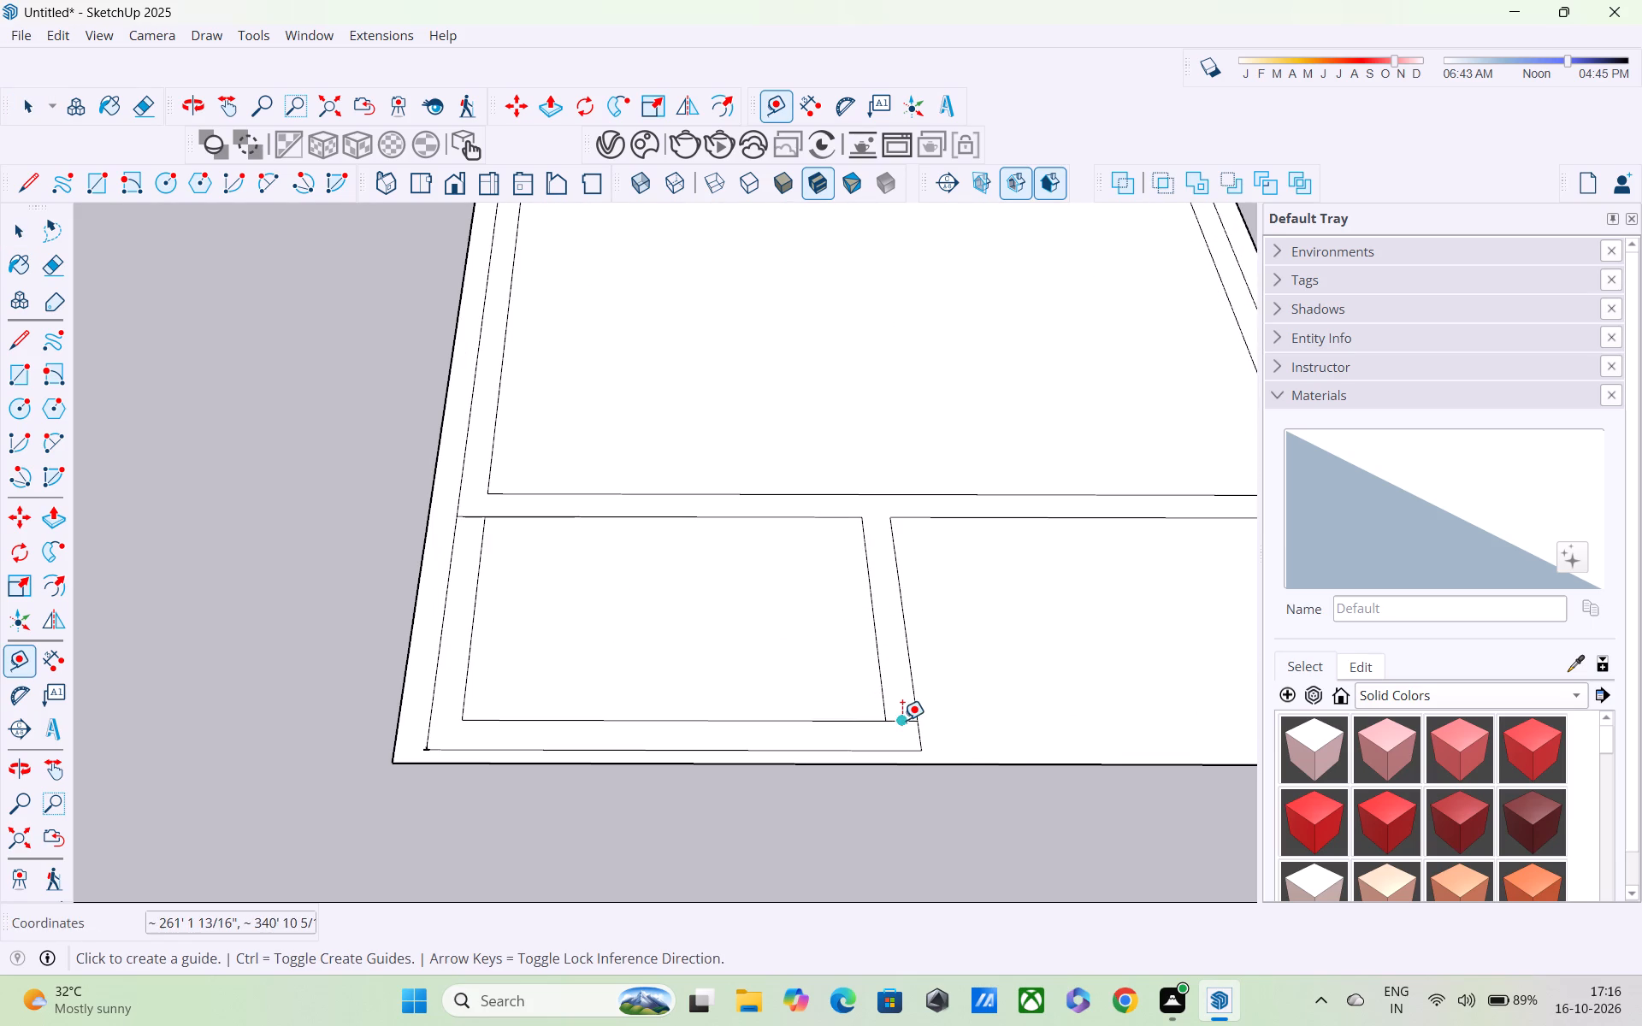
key("space")
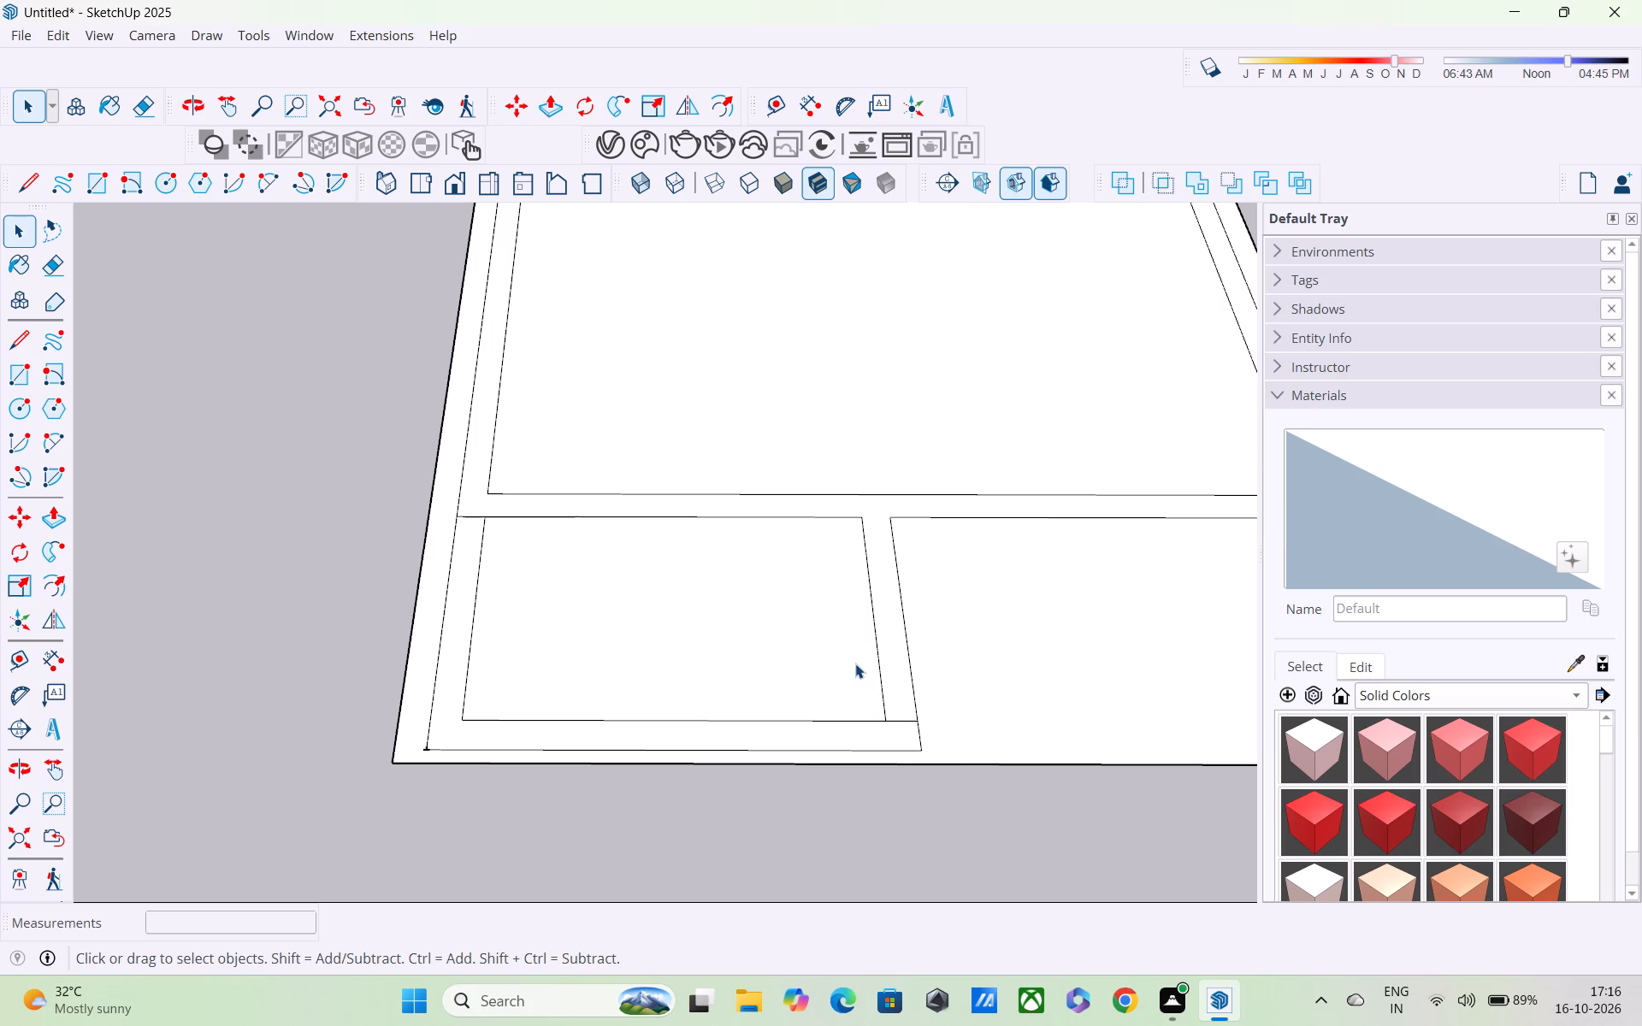
key("e")
left_click(901, 720)
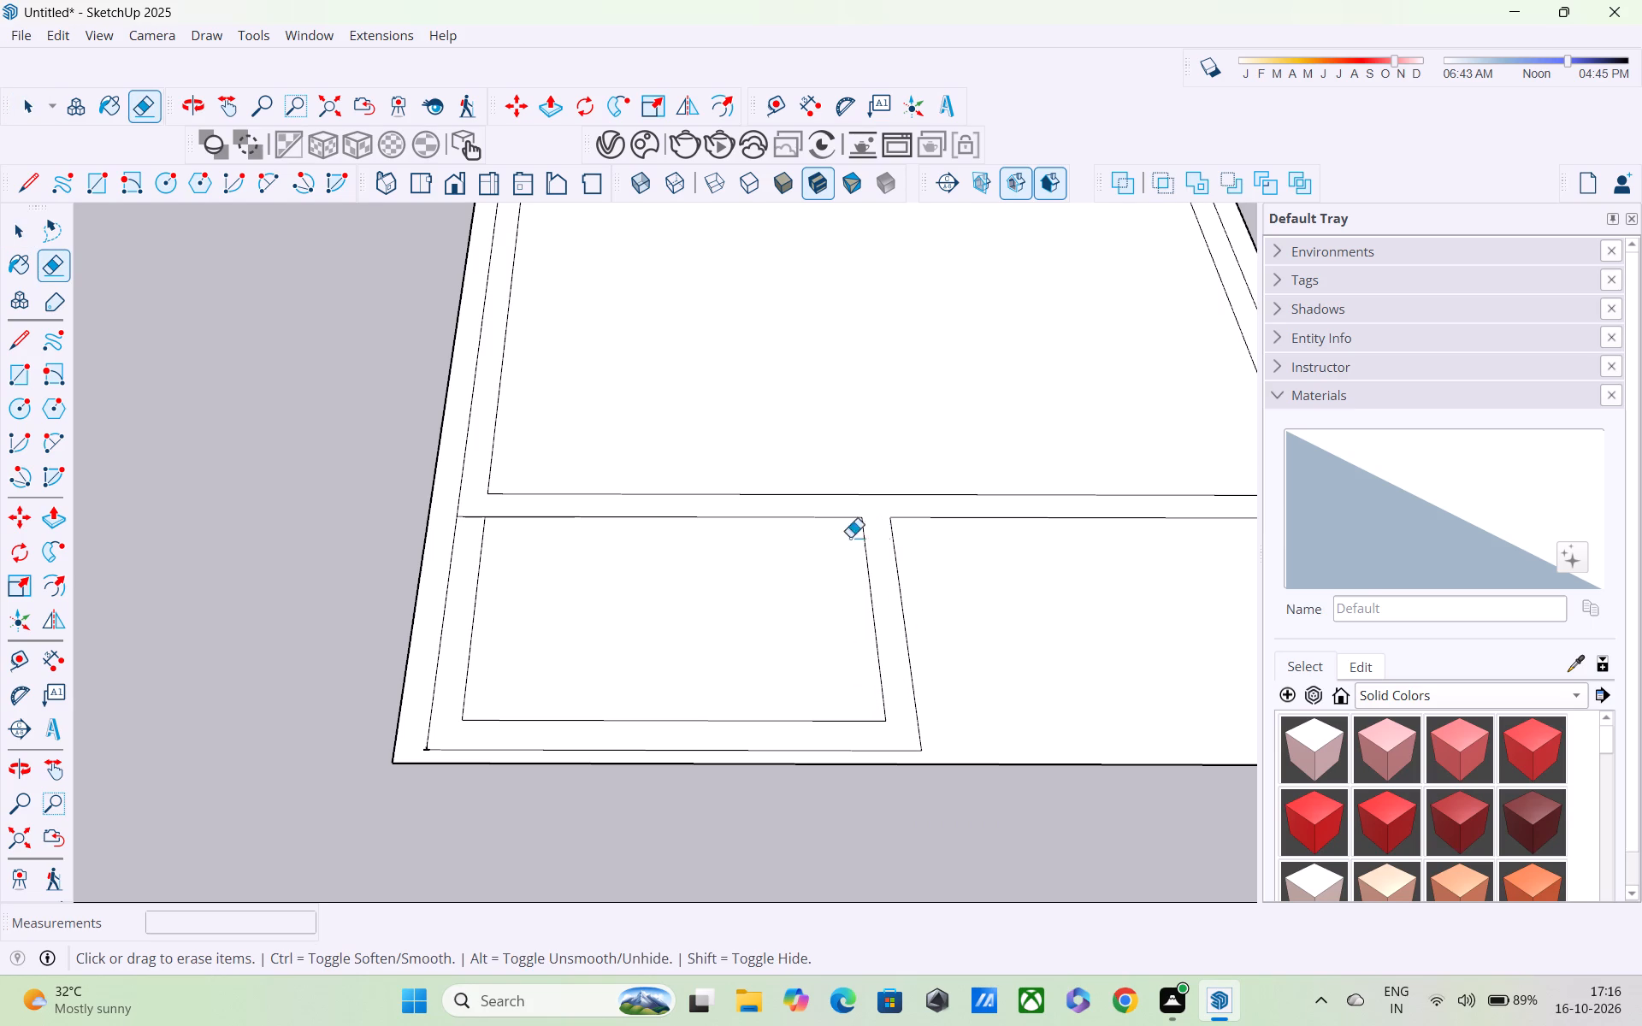
scroll(458, 527, "up", 4)
left_click(473, 516)
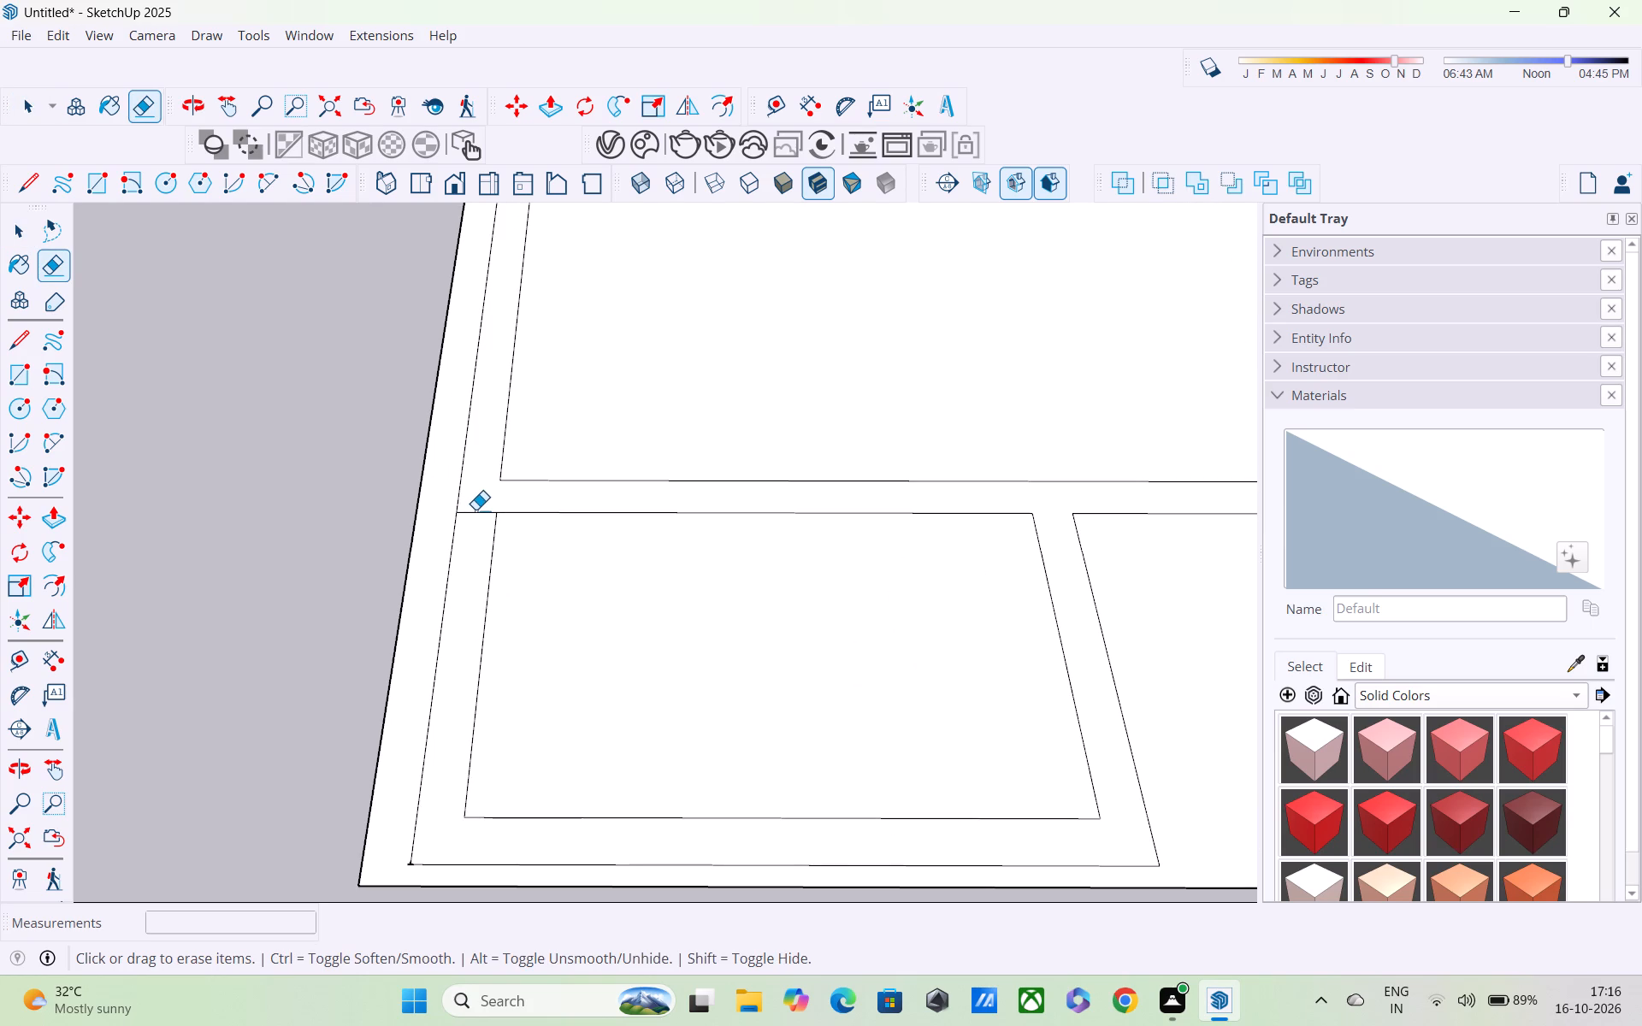
left_click(475, 512)
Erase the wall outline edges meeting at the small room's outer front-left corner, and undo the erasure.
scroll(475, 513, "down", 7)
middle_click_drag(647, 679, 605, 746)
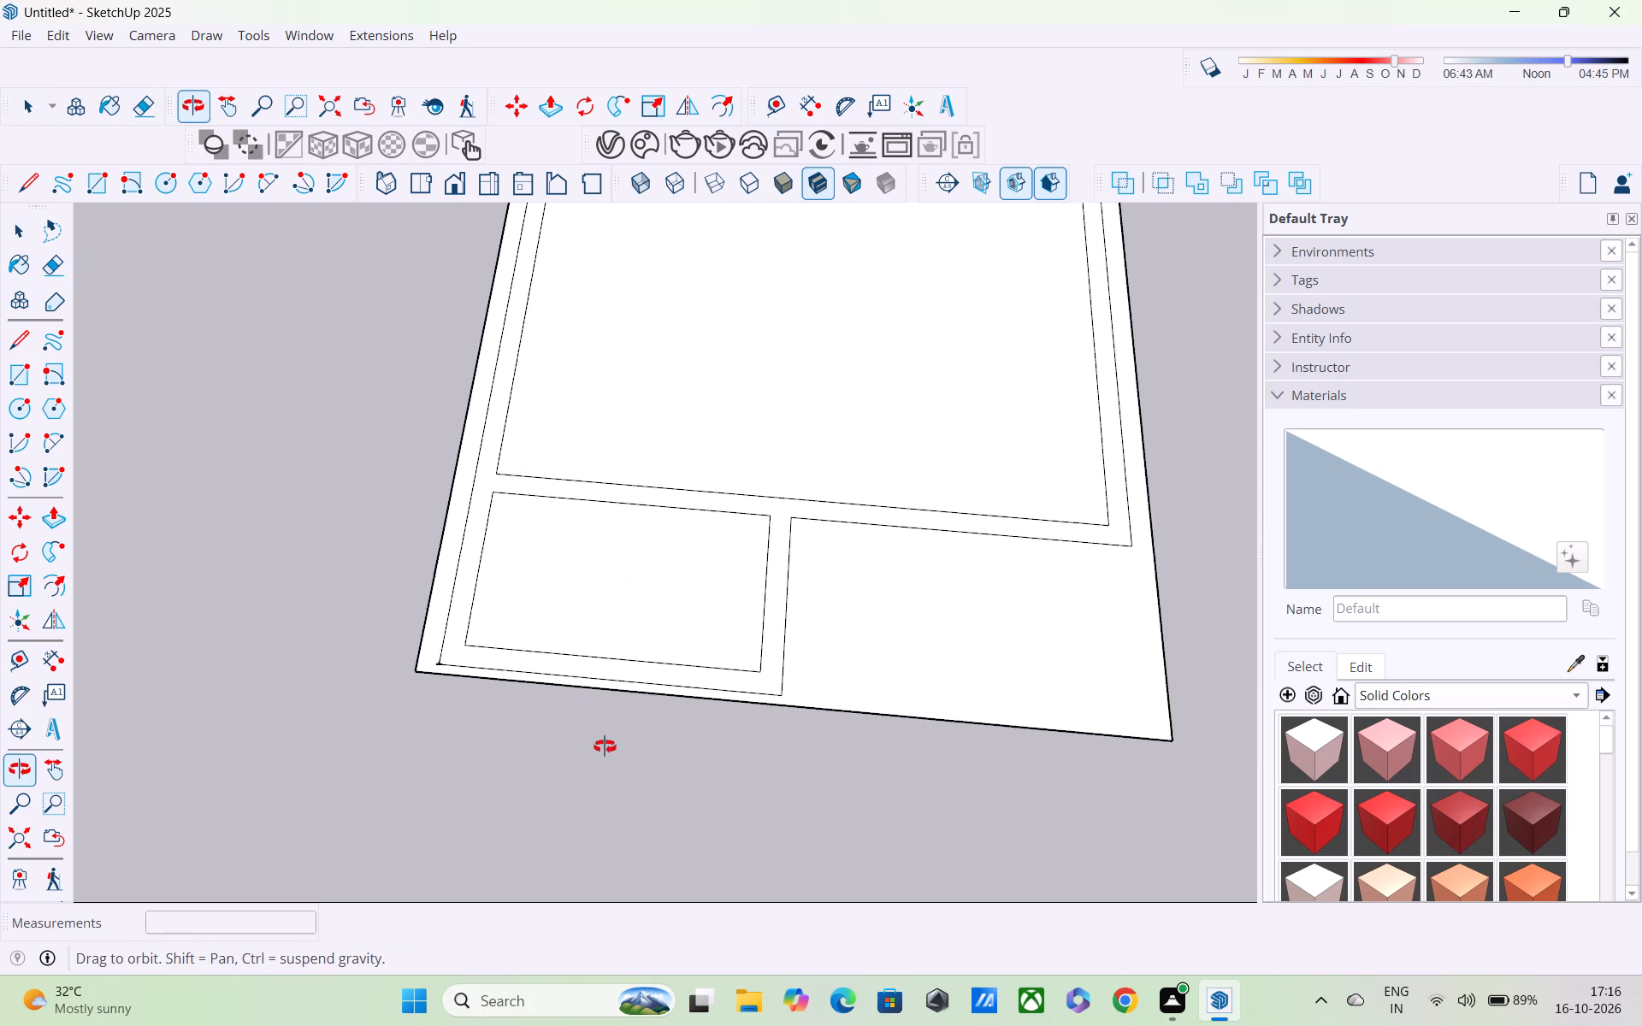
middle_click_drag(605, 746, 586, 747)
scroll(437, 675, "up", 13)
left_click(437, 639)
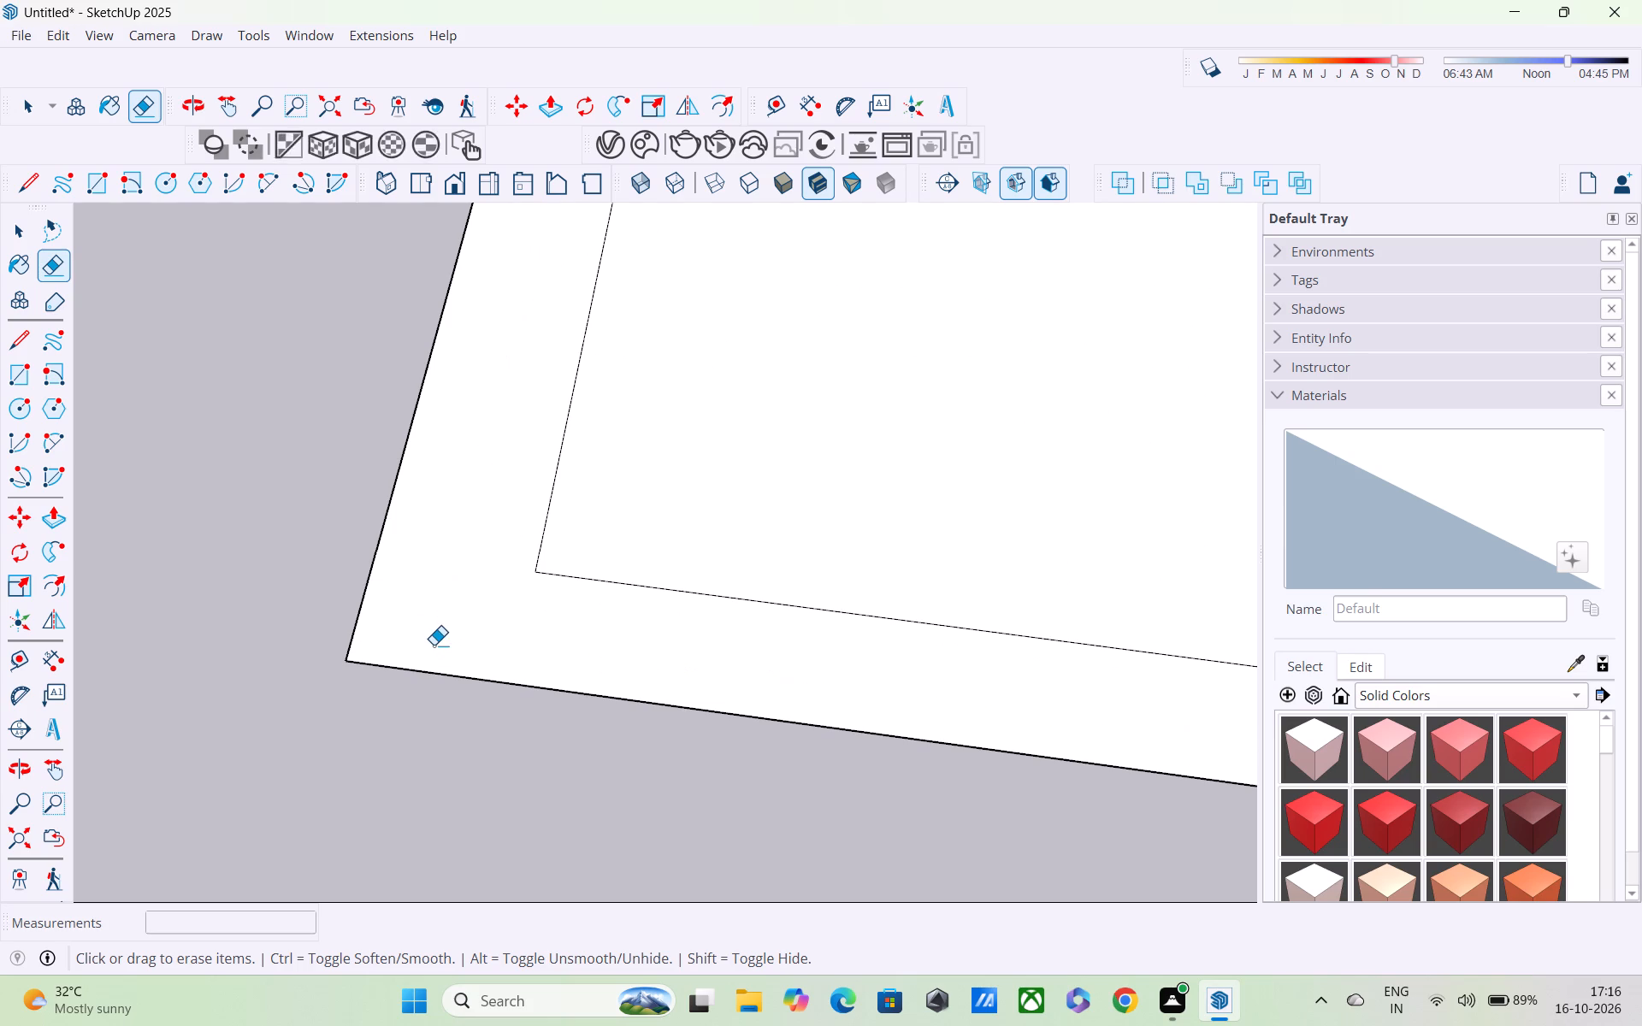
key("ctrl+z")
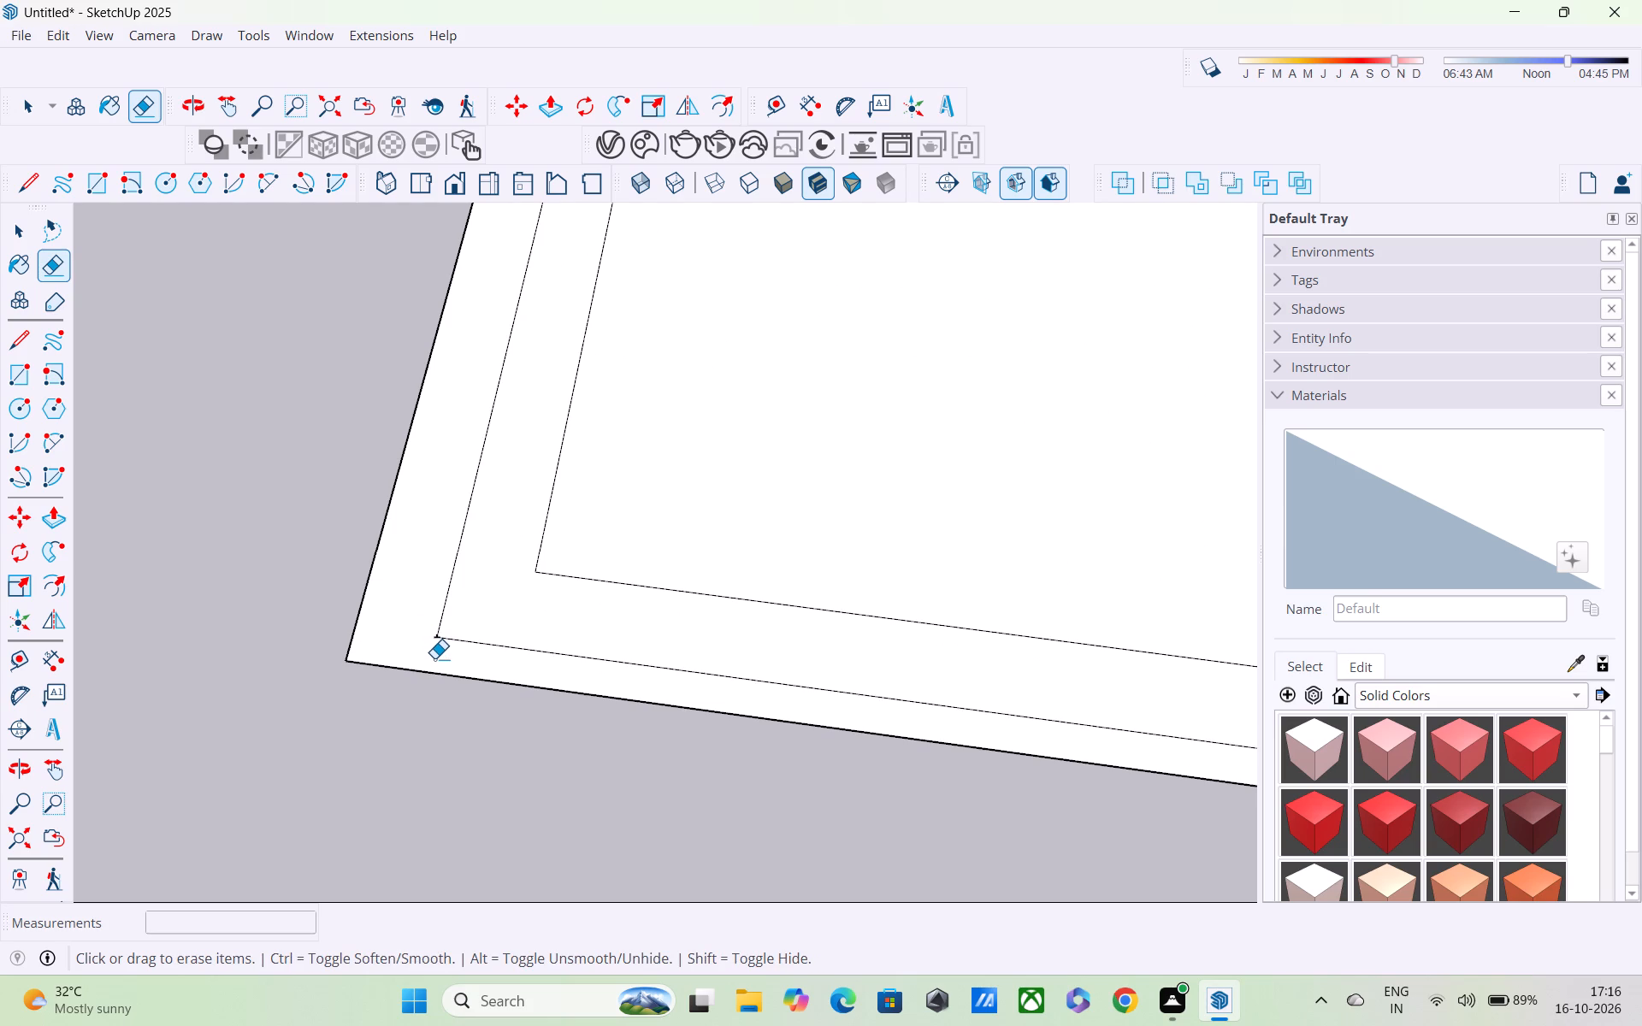
Examine the wall outline around the main room's right corner and along both rooms for leftover segments.
scroll(434, 658, "down", 6)
scroll(952, 631, "down", 6)
middle_click_drag(1120, 581, 456, 609, "shift")
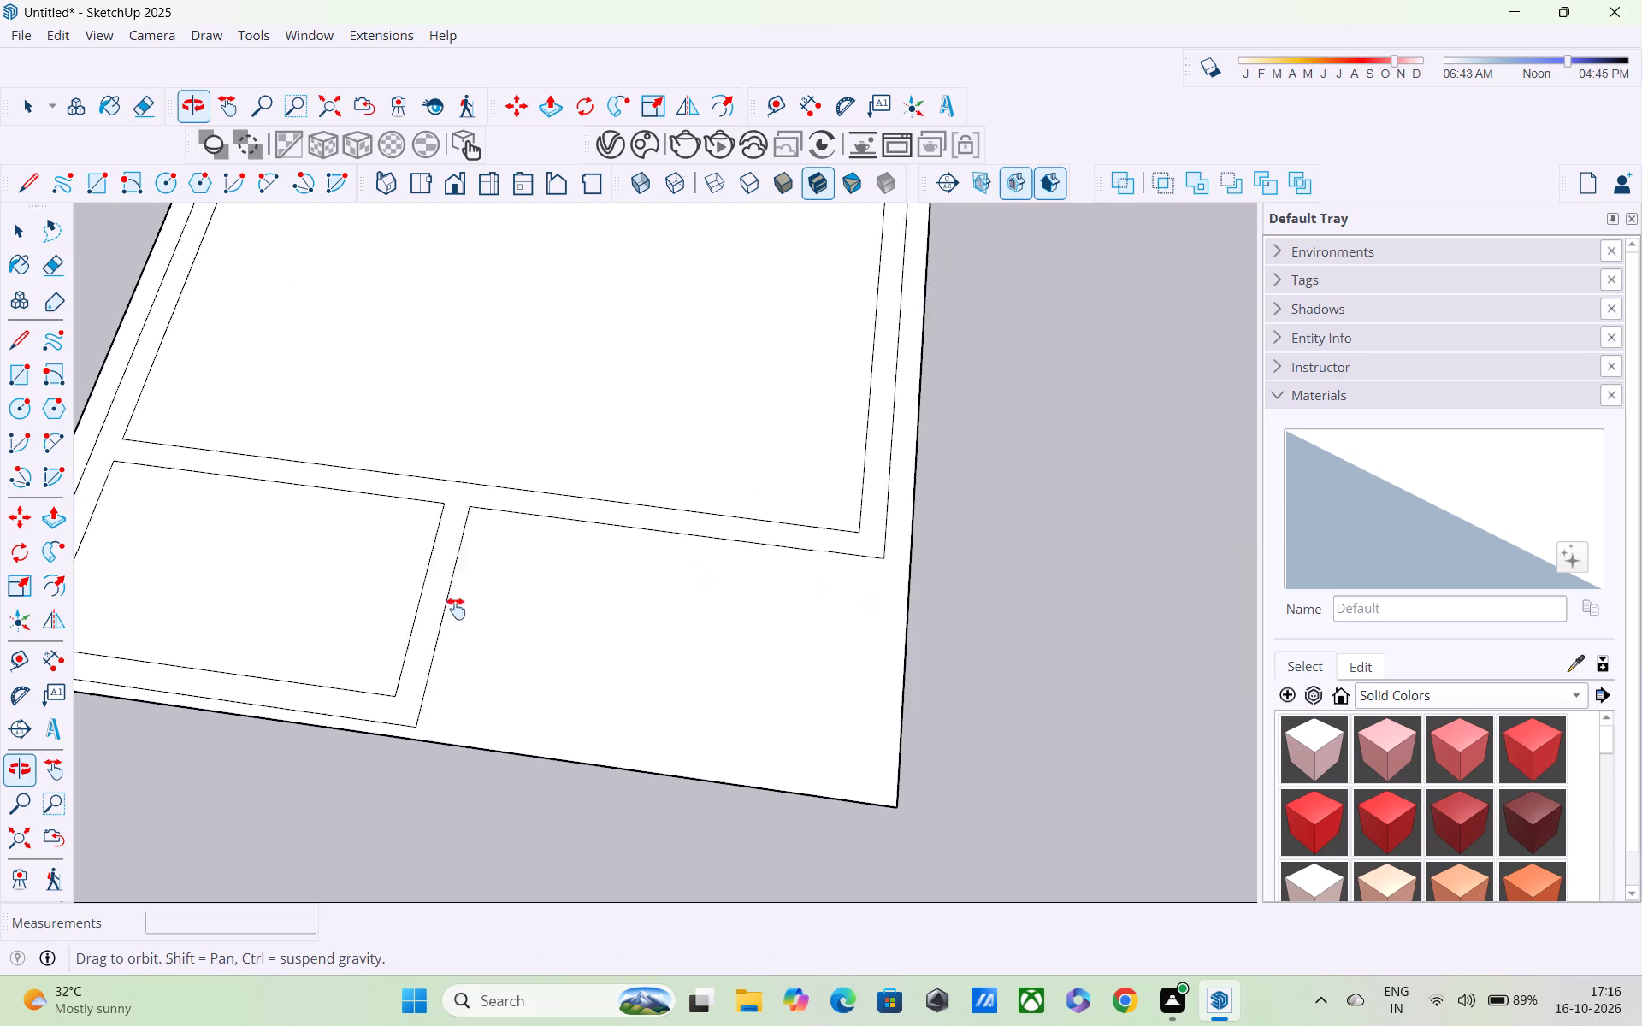
middle_click_drag(456, 609, 426, 610, "shift")
middle_click_drag(907, 545, 1001, 705, "shift")
scroll(835, 780, "up", 6)
scroll(889, 670, "up", 6)
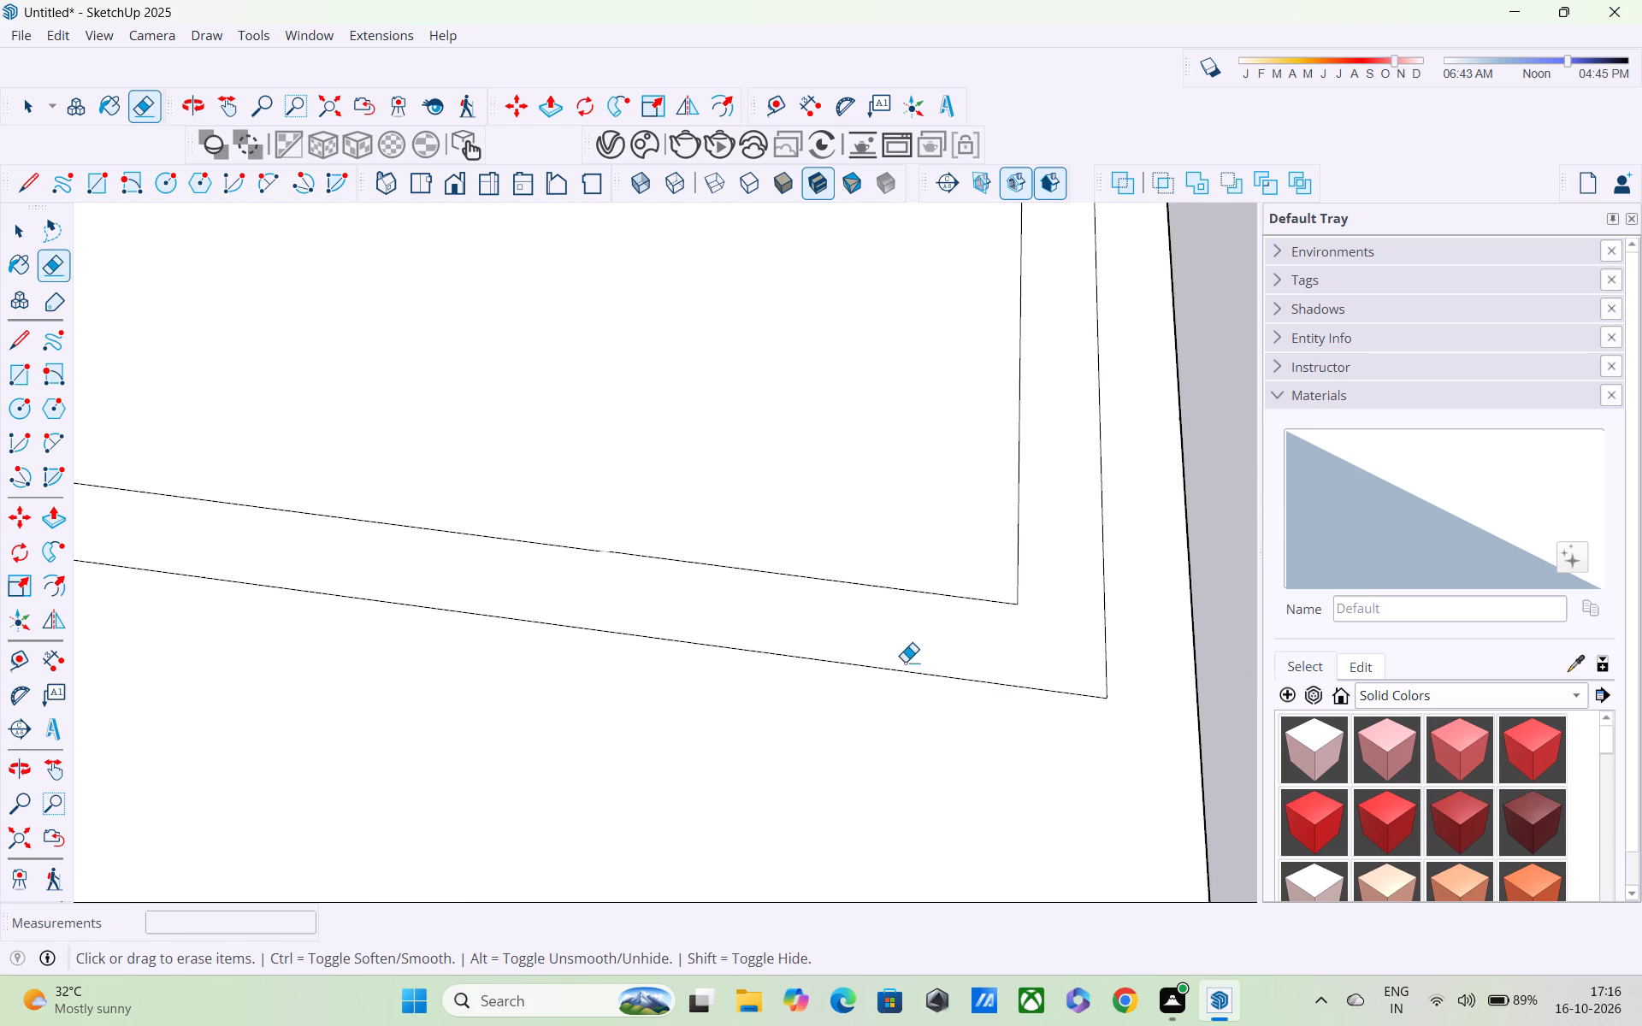
scroll(905, 662, "down", 5)
middle_click_drag(904, 650, 924, 1022, "shift")
scroll(929, 752, "down", 7, "shift")
scroll(922, 641, "down", 3)
middle_click_drag(718, 660, 935, 468, "shift")
scroll(918, 516, "down", 1)
Push/Pull the wall outline face upward 10' to raise the walls of both rooms.
key("space")
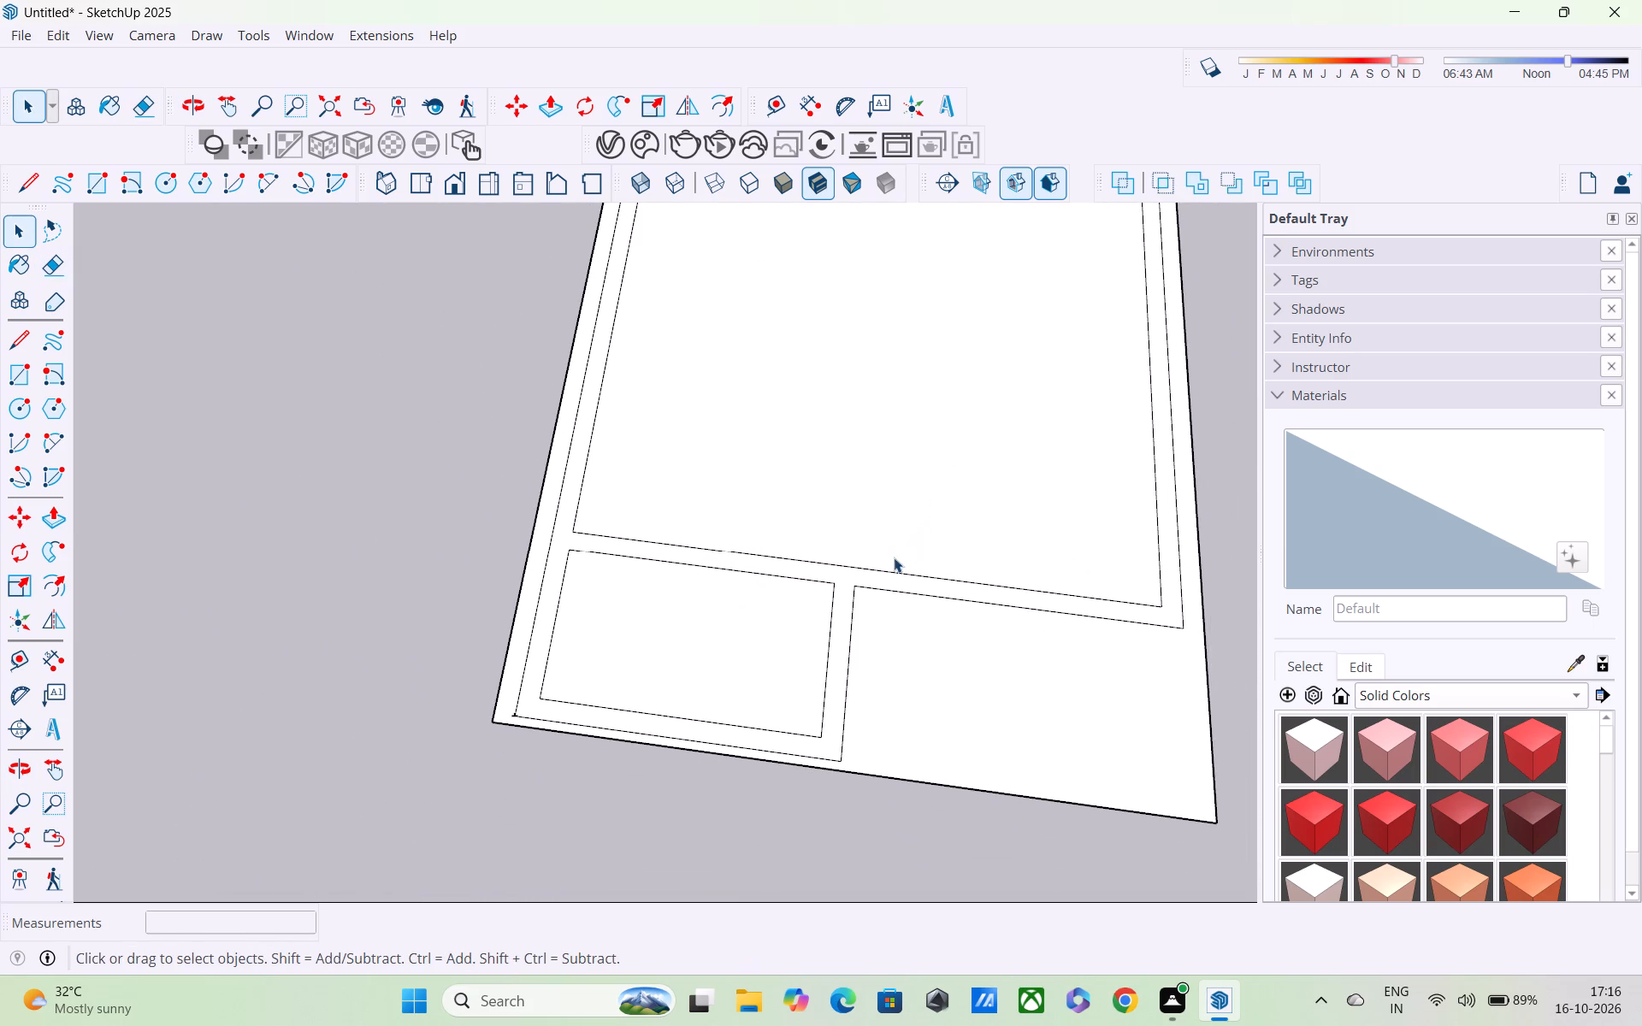
key("p")
left_click(832, 701)
scroll(857, 569, "down", 5)
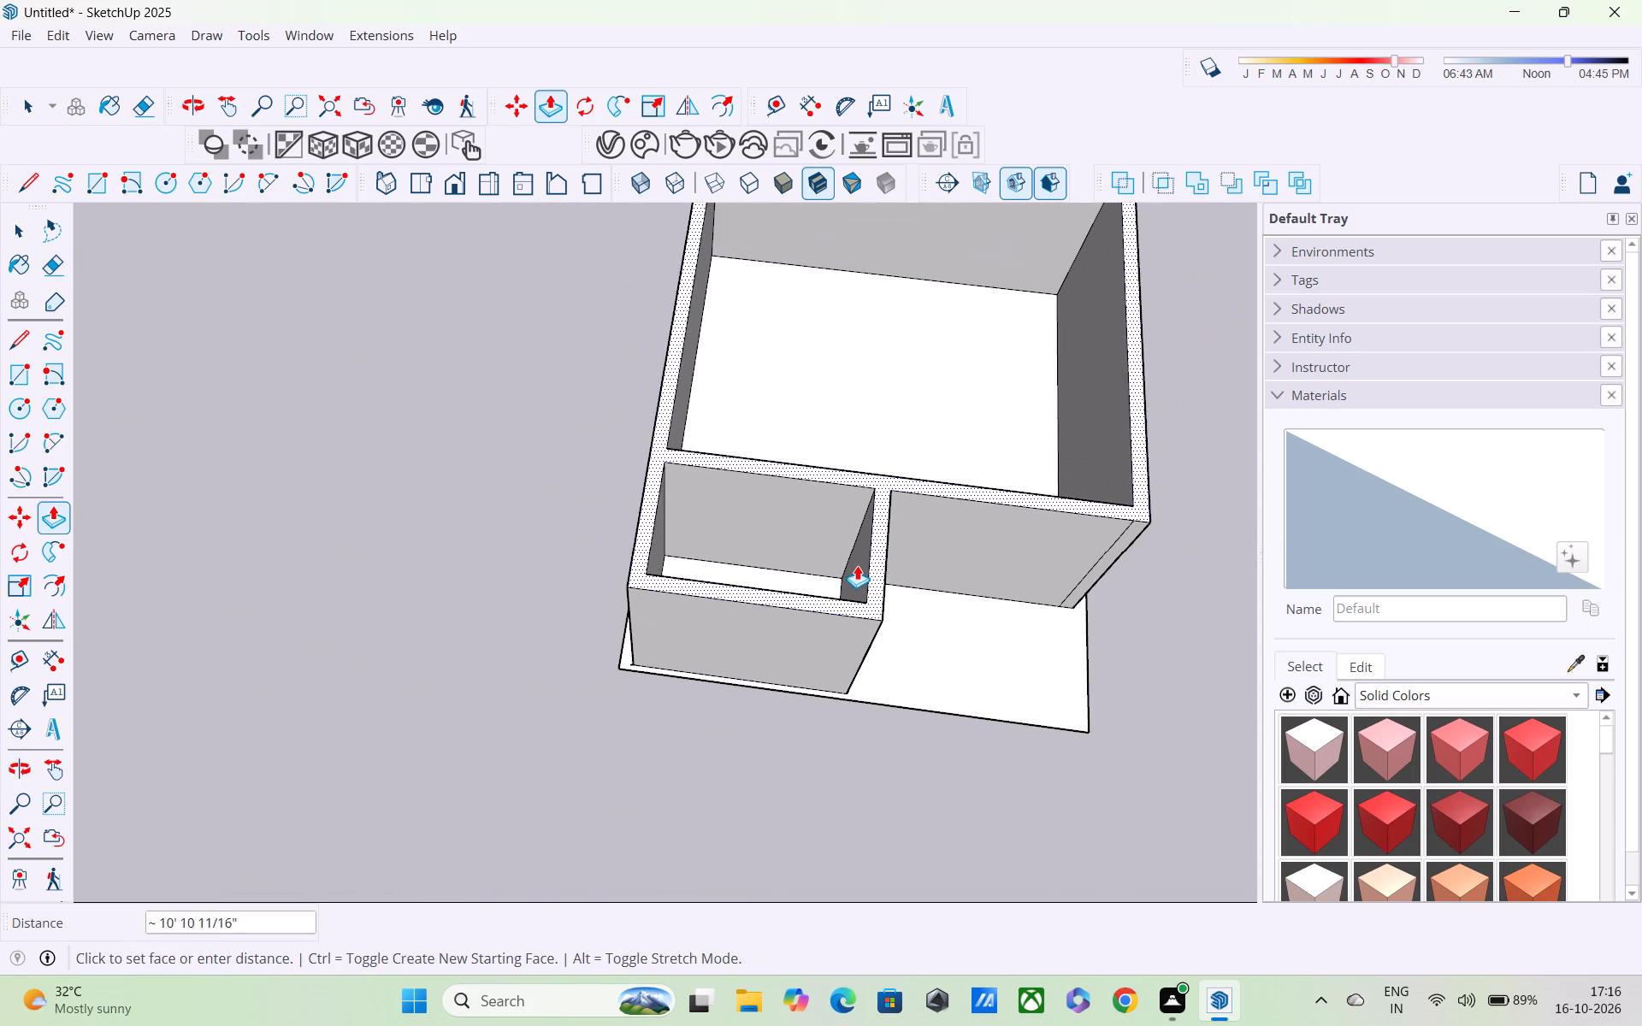
middle_click_drag(852, 559, 826, 750, "shift")
middle_click_drag(800, 669, 777, 504)
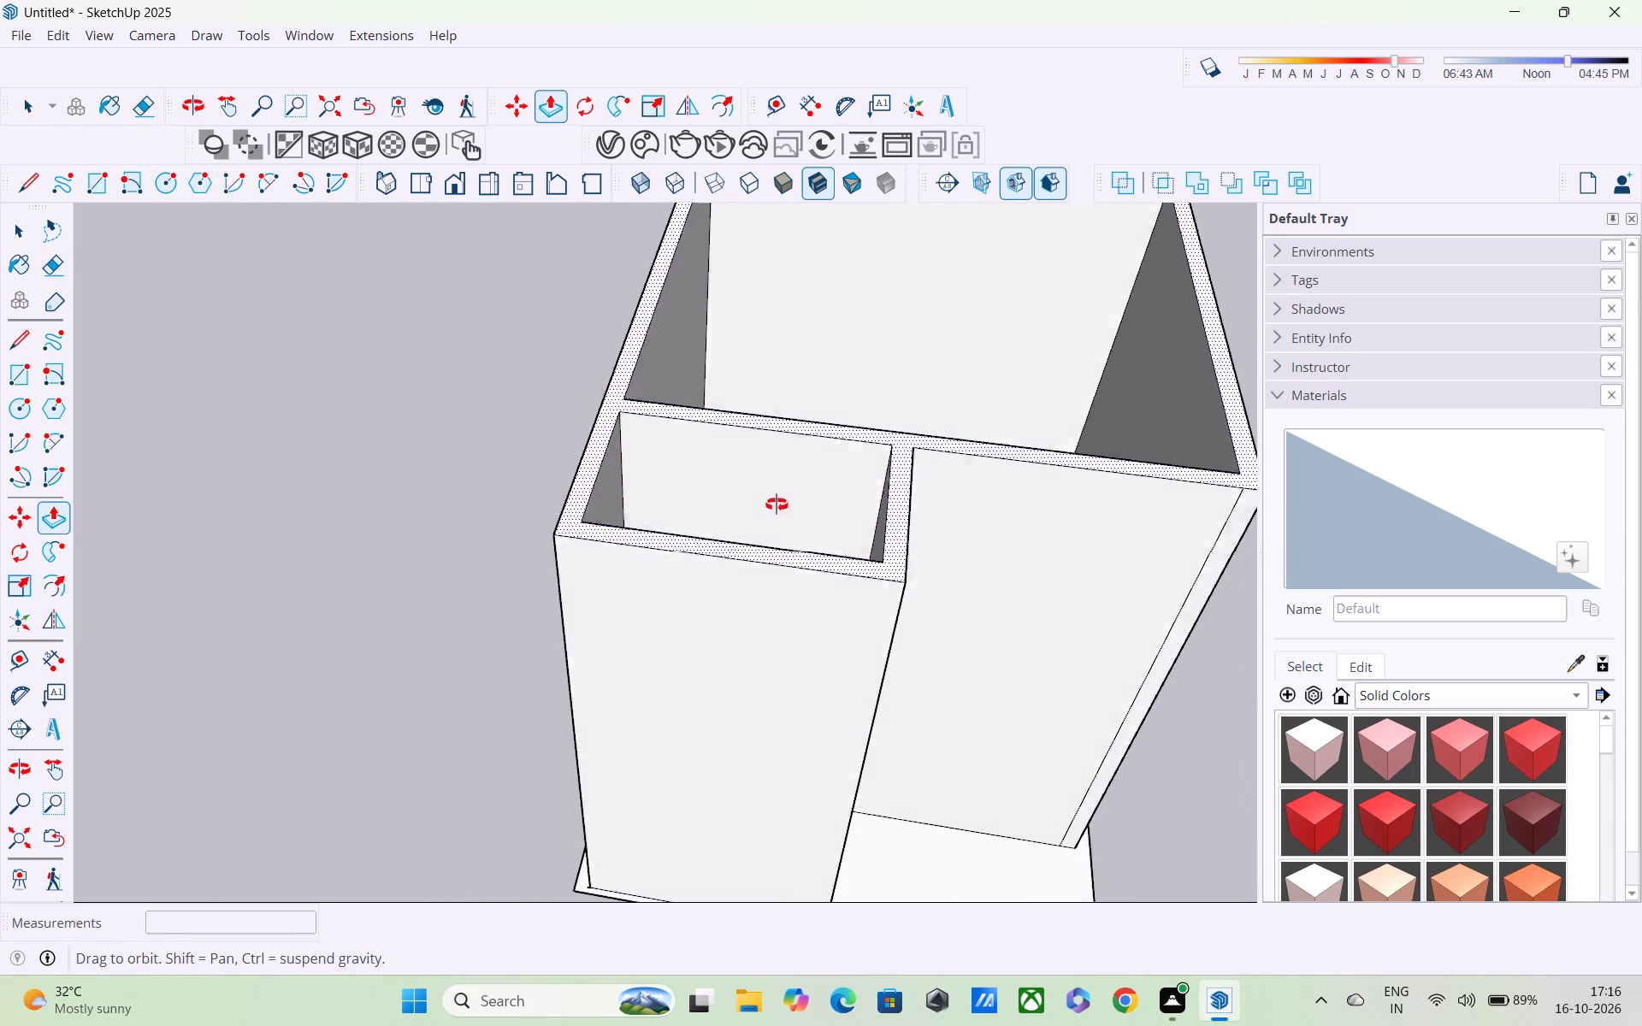
middle_click_drag(777, 504, 776, 445)
type("10'")
key("Return")
Delete the extra vertical edge on the main room's front wall, beside its outer right corner.
middle_click_drag(700, 725, 702, 460)
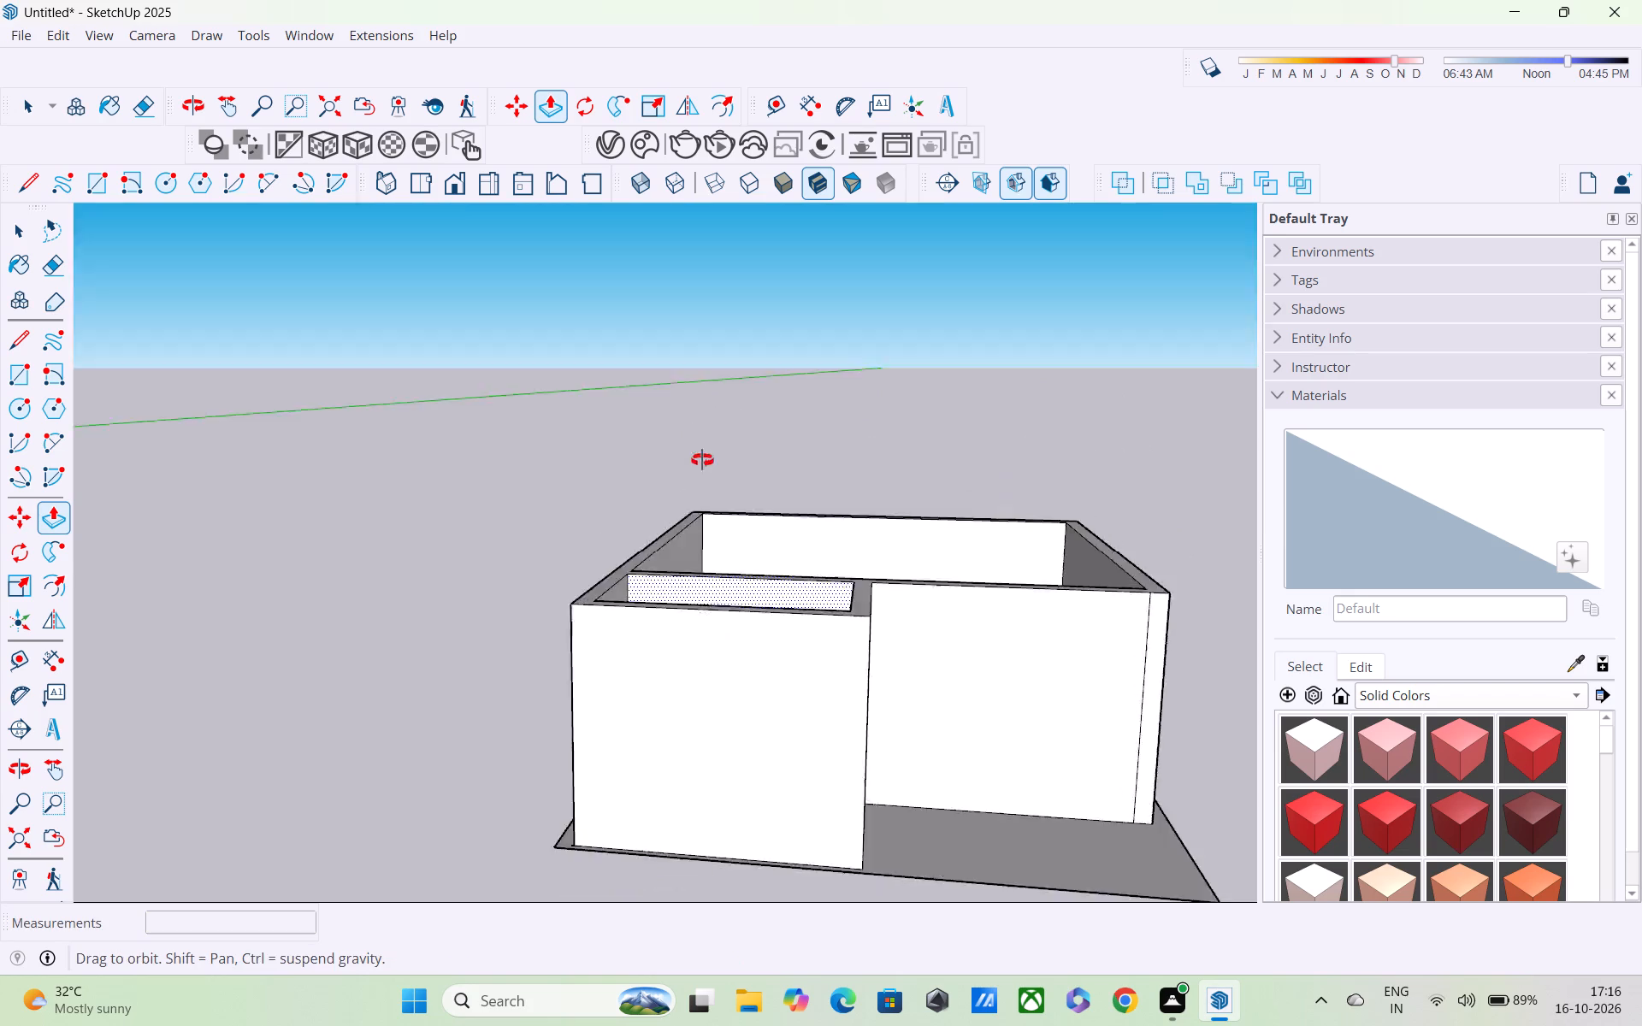
middle_click_drag(702, 460, 705, 444)
scroll(759, 547, "down", 3)
middle_click_drag(766, 553, 457, 584)
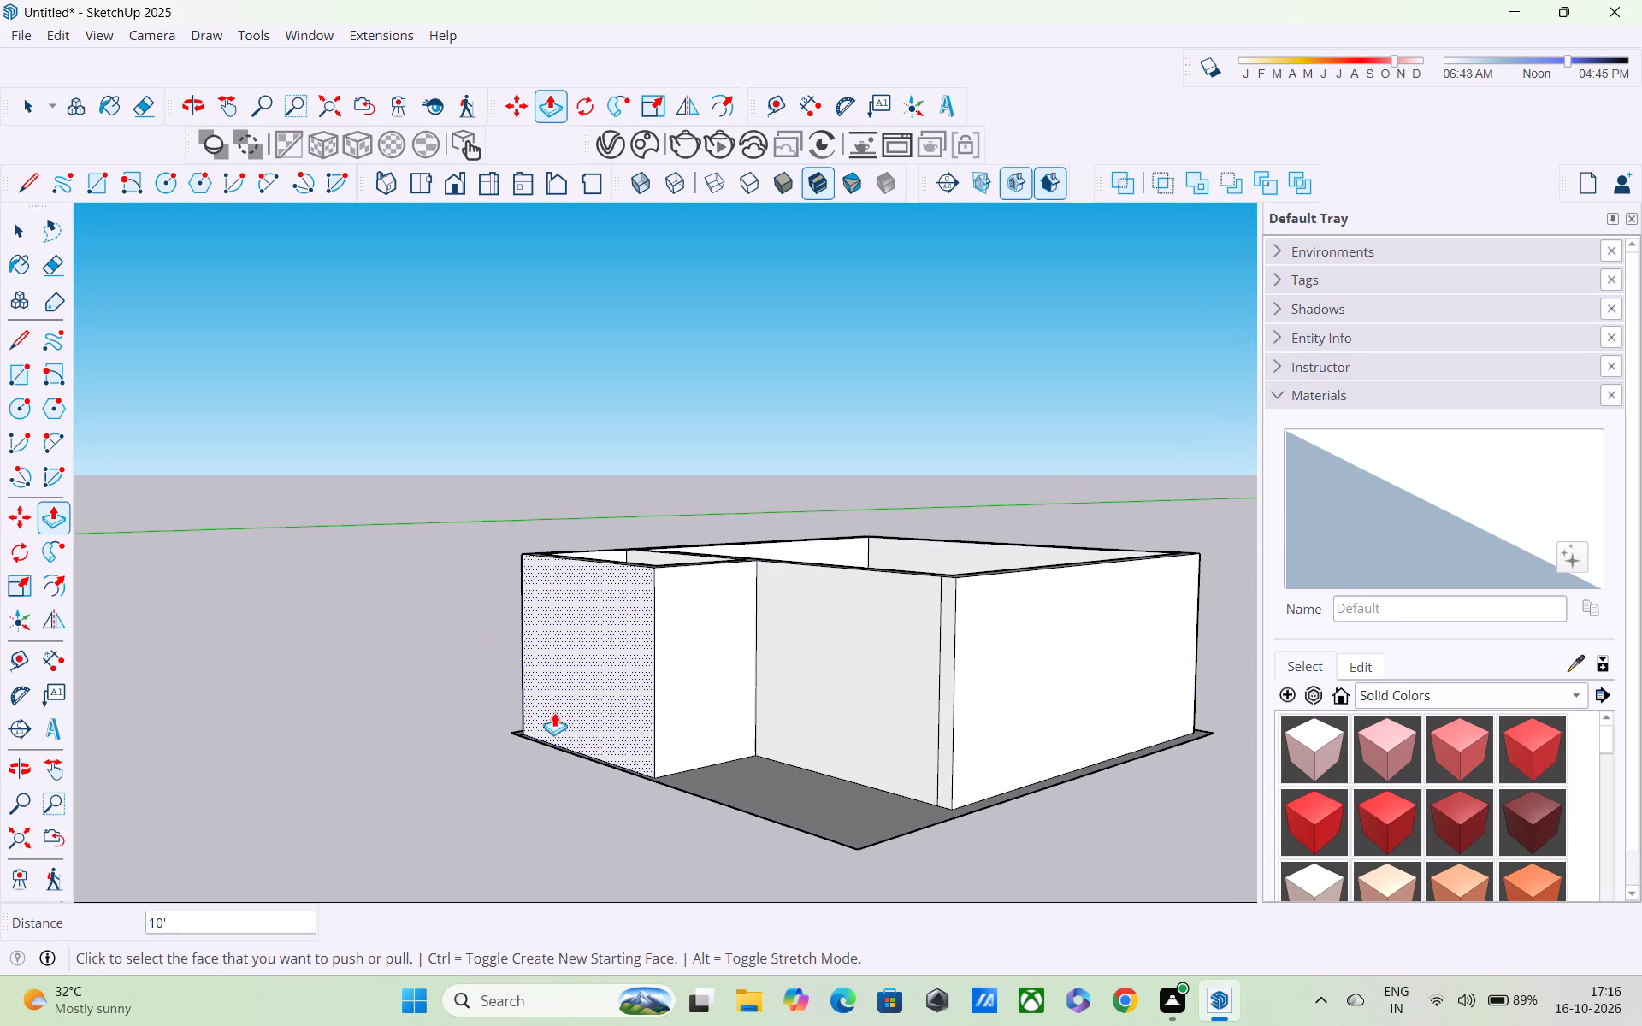
scroll(554, 693, "down", 1)
middle_click_drag(700, 699, 693, 810)
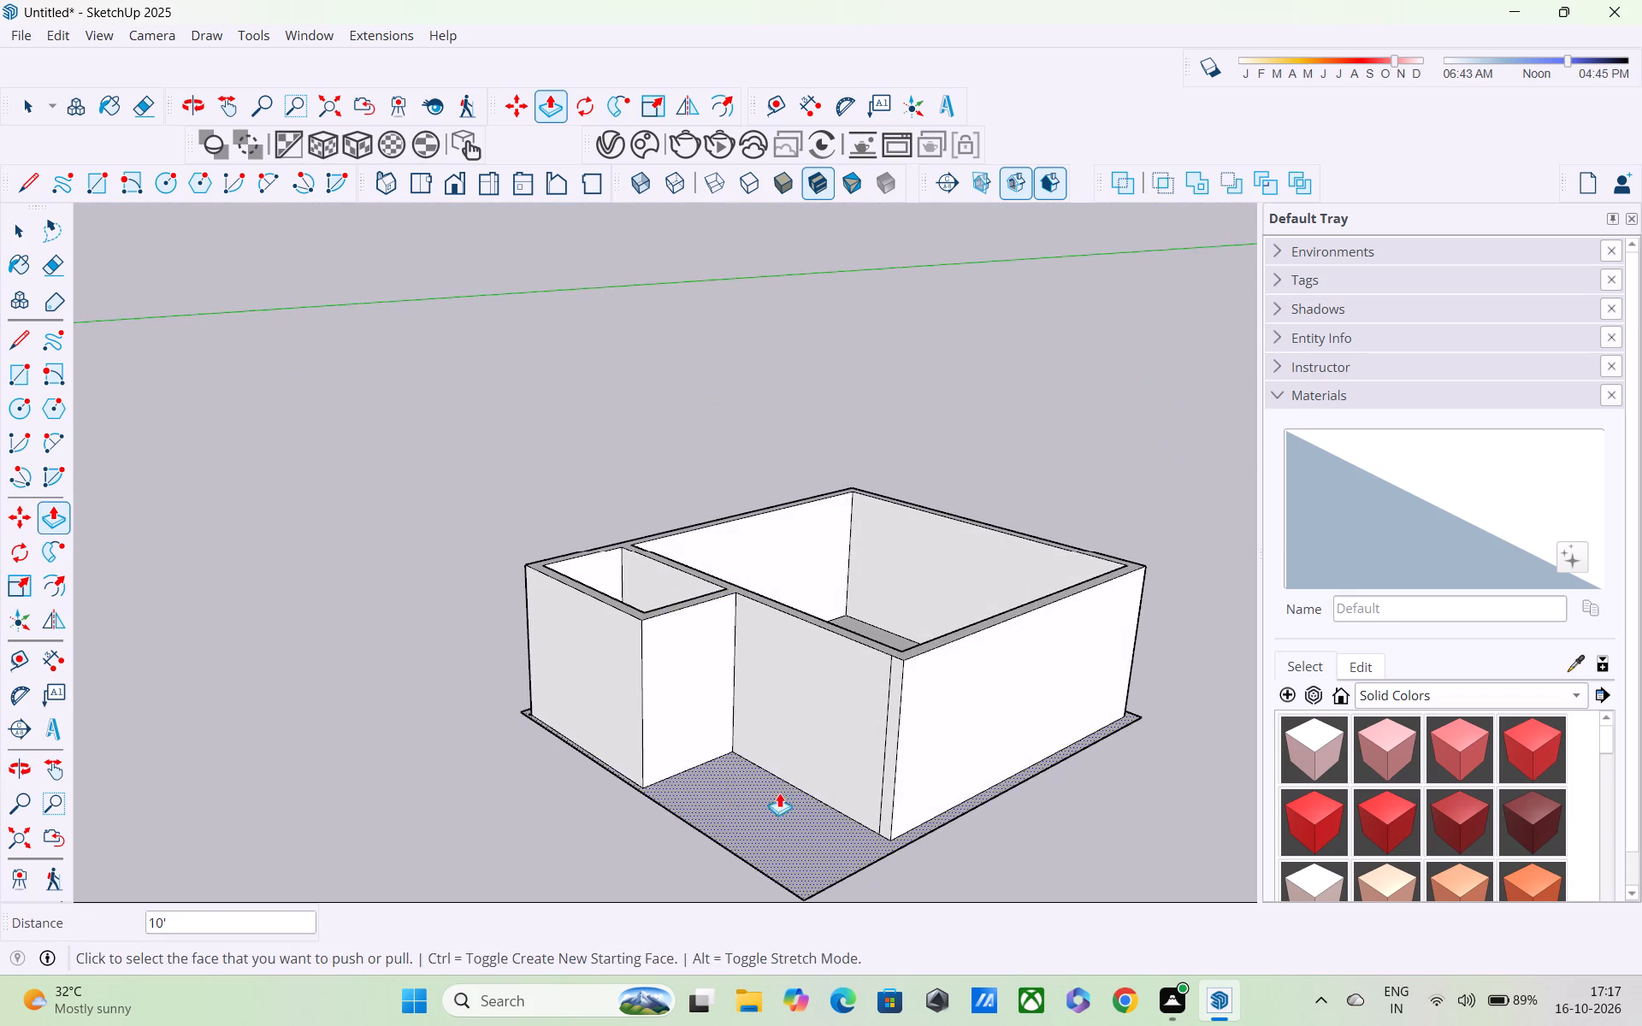
scroll(811, 793, "up", 5)
key("space")
key("r")
key("space")
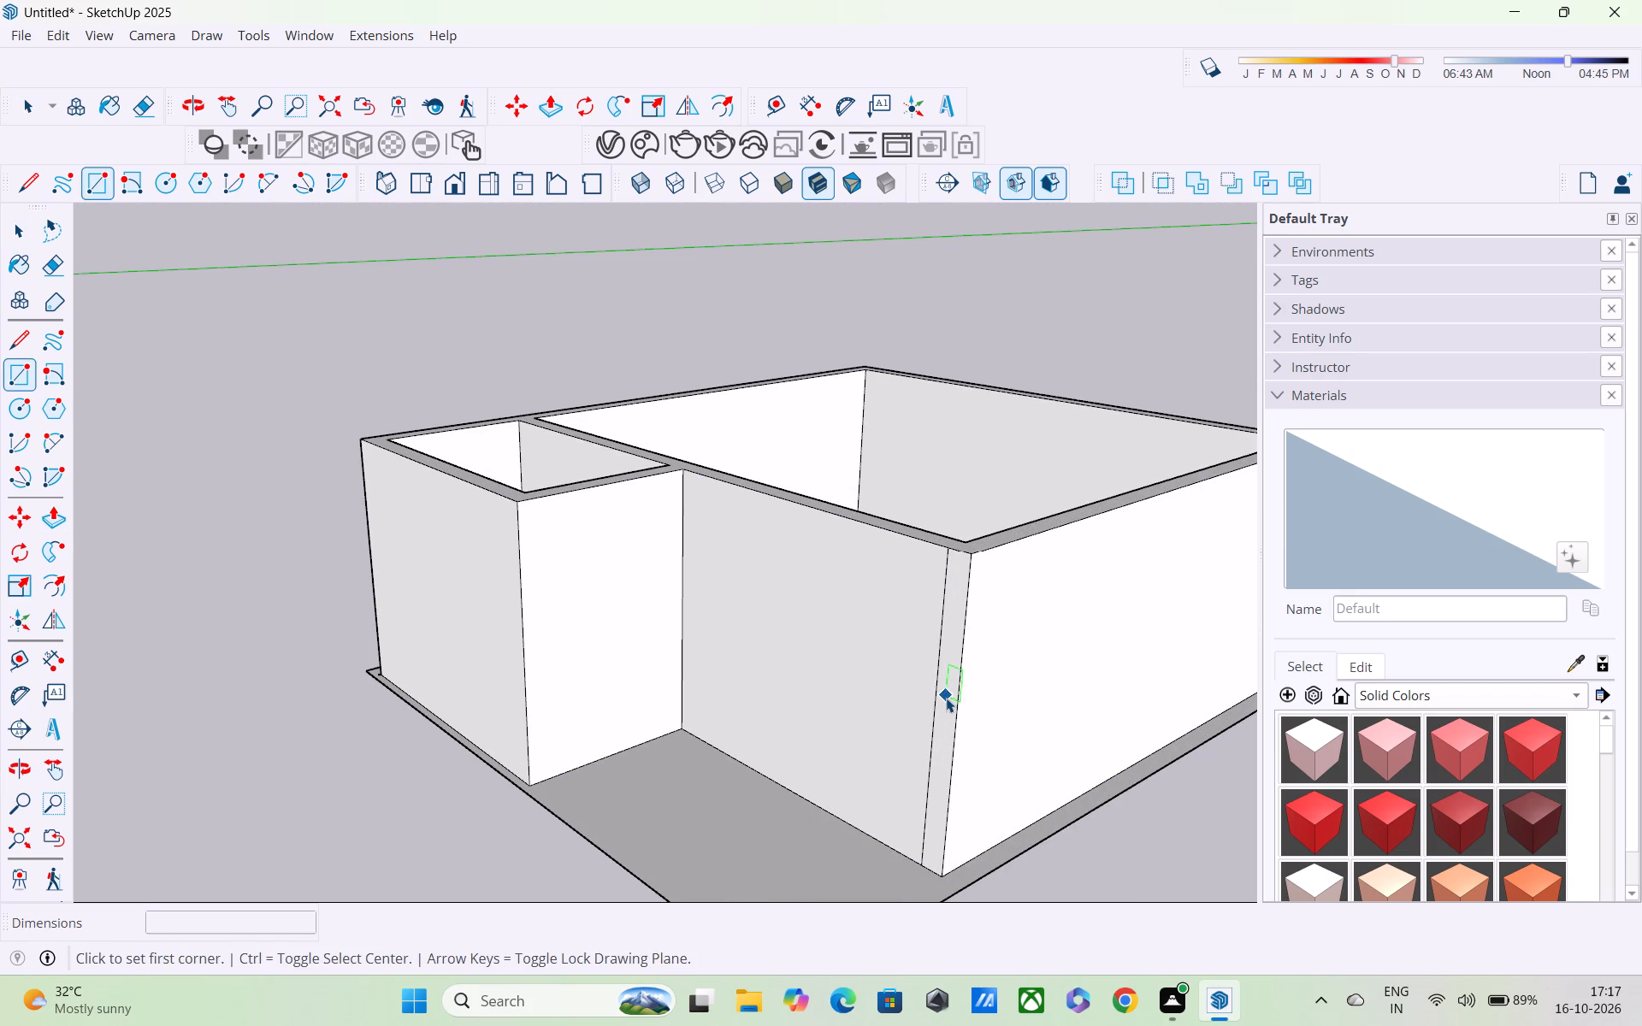
type("e")
left_click(936, 667)
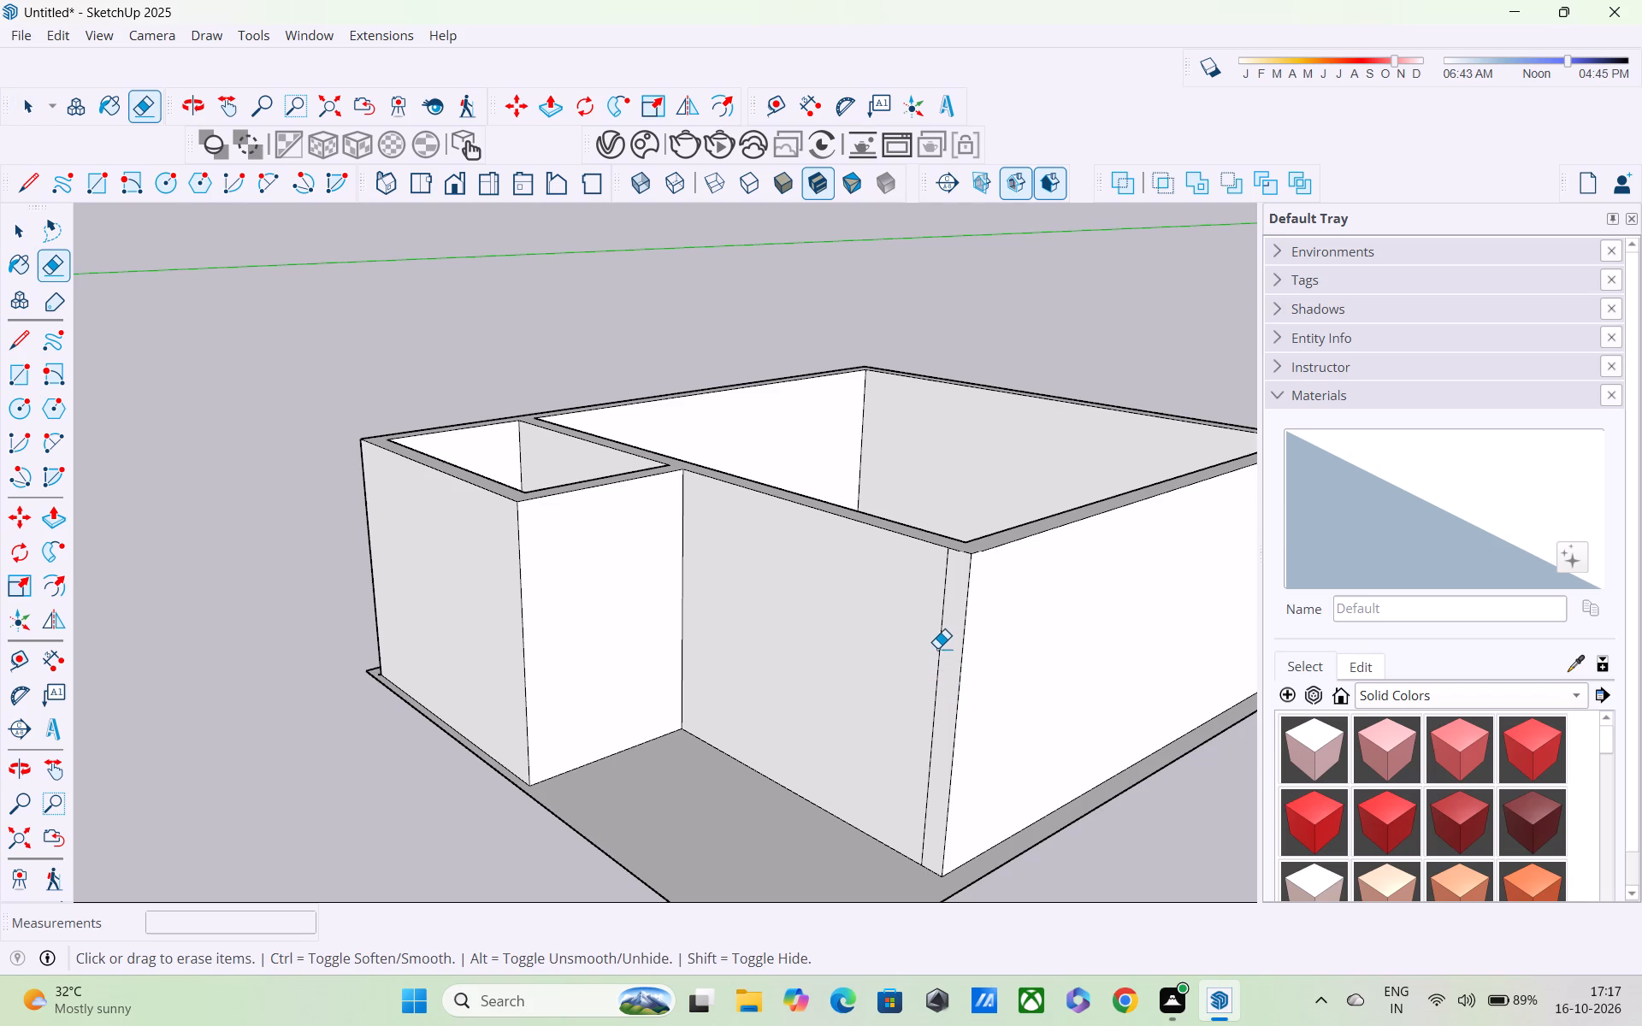
scroll(942, 628, "up", 4)
key("space")
double_click(980, 600)
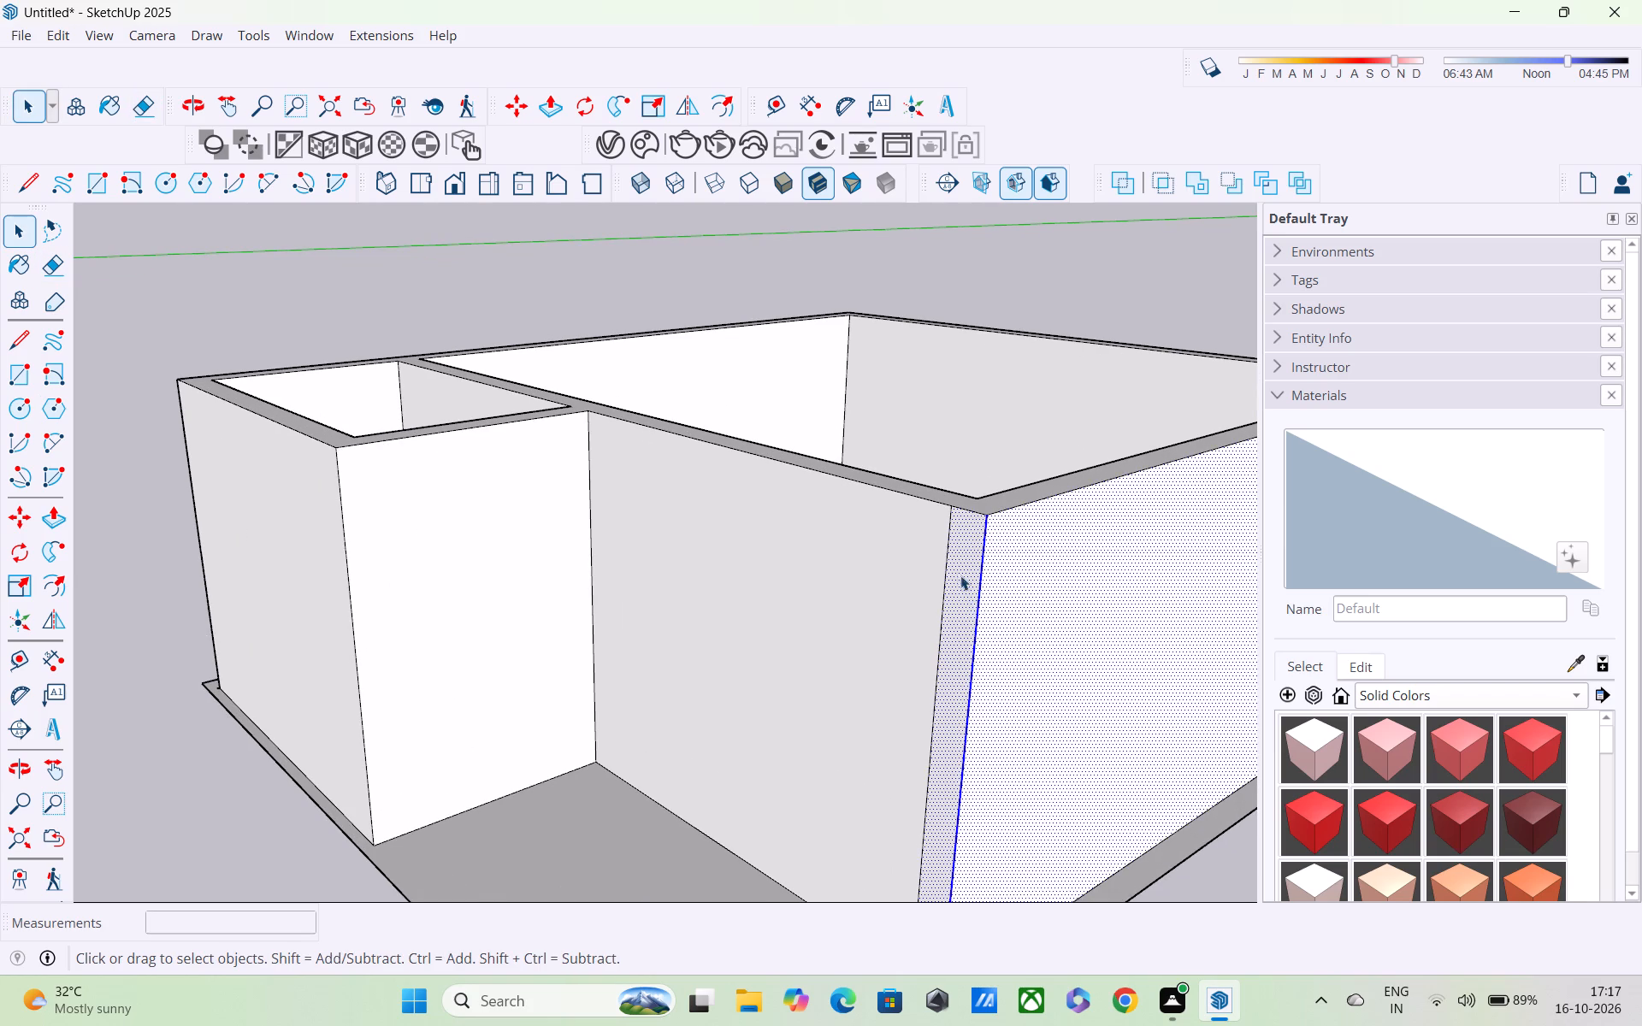
scroll(954, 561, "up", 5)
left_click(948, 513)
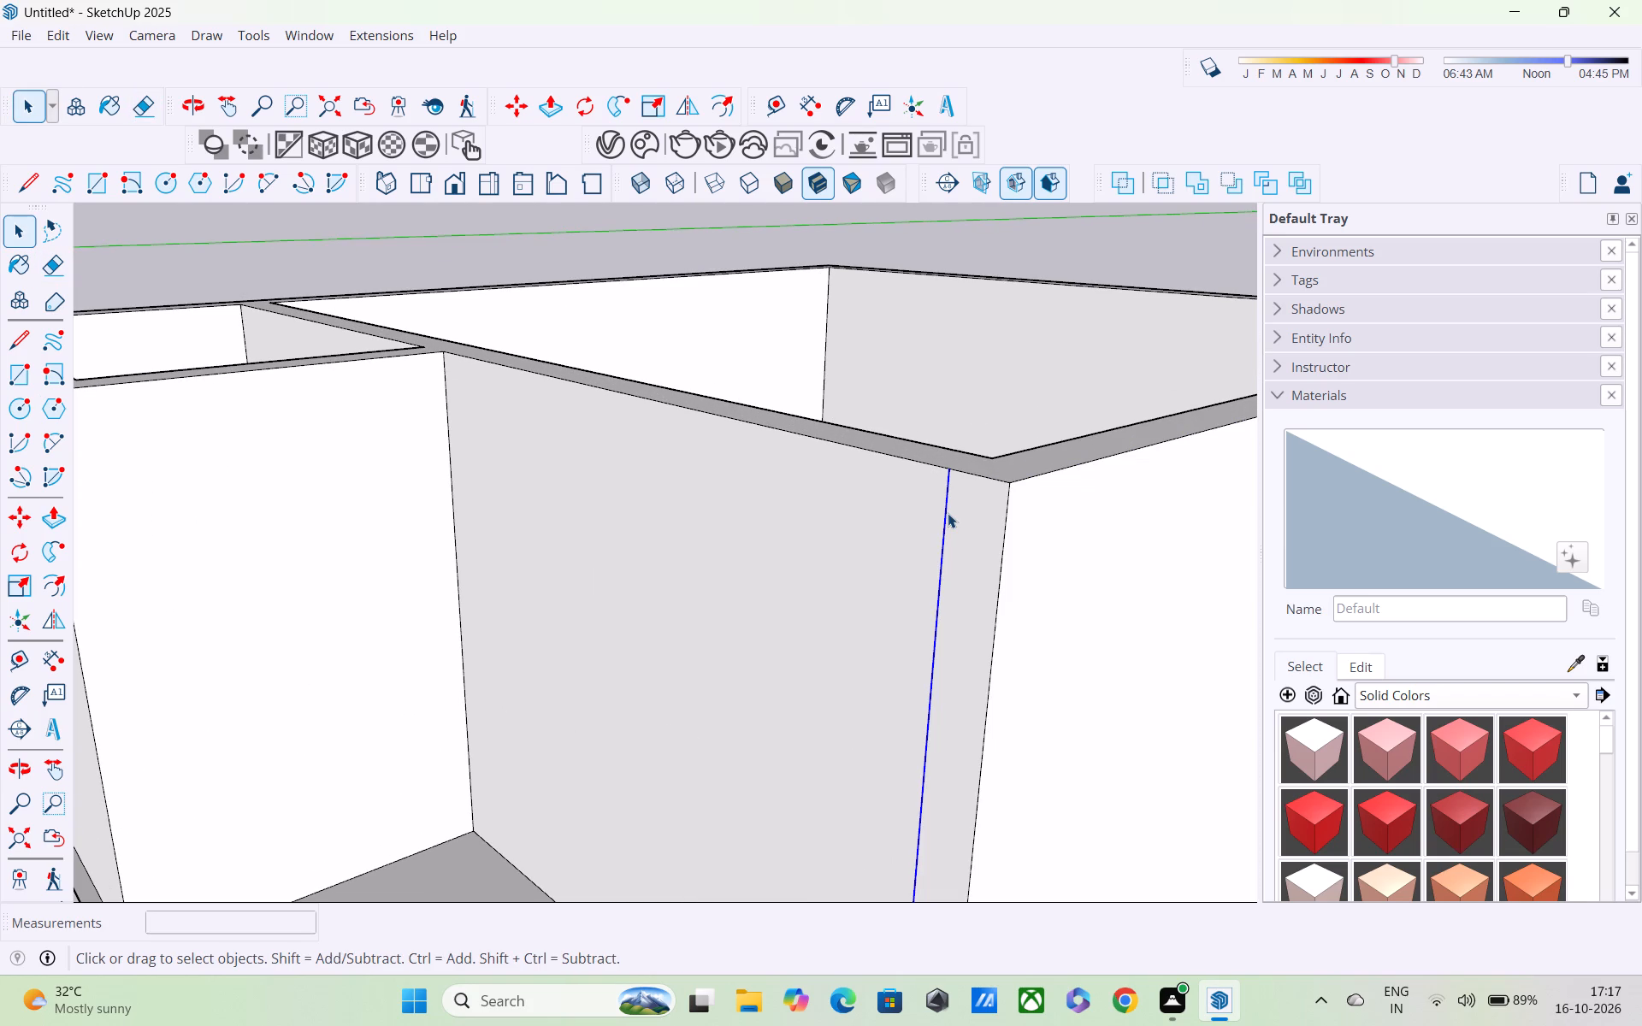
key("Delete")
Examine the raised walls around the main room's front corner and the small room for leftover edges.
scroll(948, 513, "down", 6)
scroll(934, 519, "up", 1)
middle_click_drag(940, 553, 1181, 731)
scroll(1072, 674, "down", 1)
scroll(1181, 716, "up", 1)
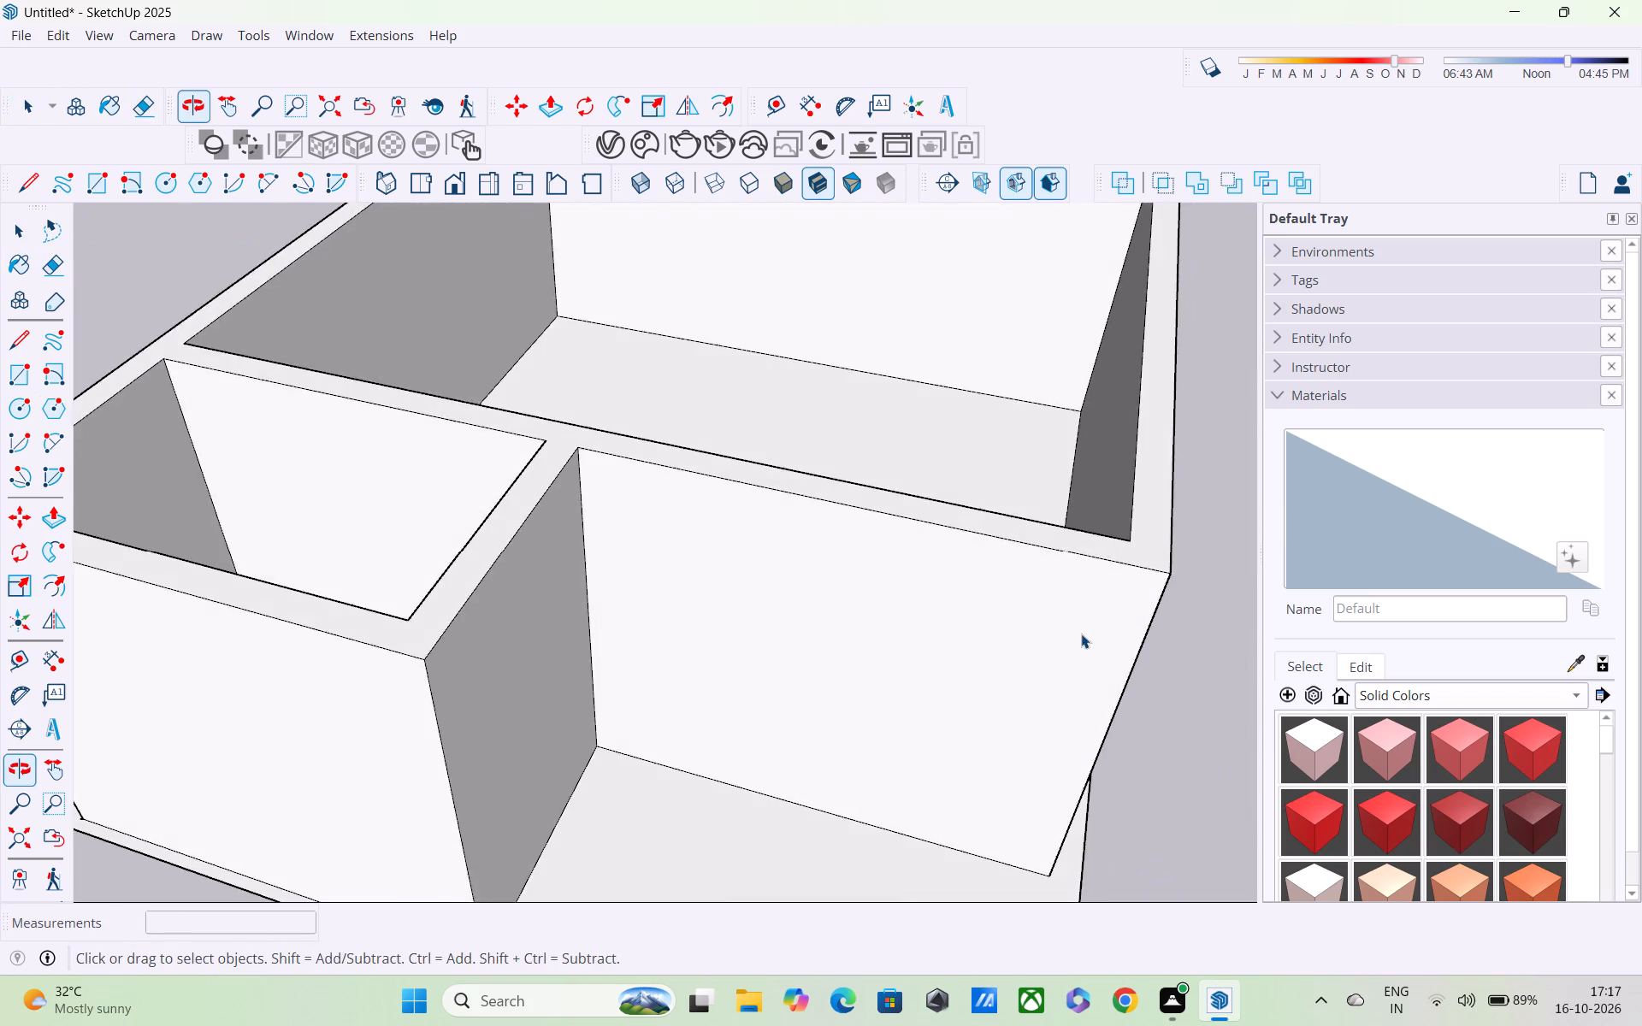
scroll(1072, 625, "down", 6)
scroll(1054, 640, "up", 2)
middle_click_drag(942, 696, 988, 551)
scroll(988, 552, "down", 5)
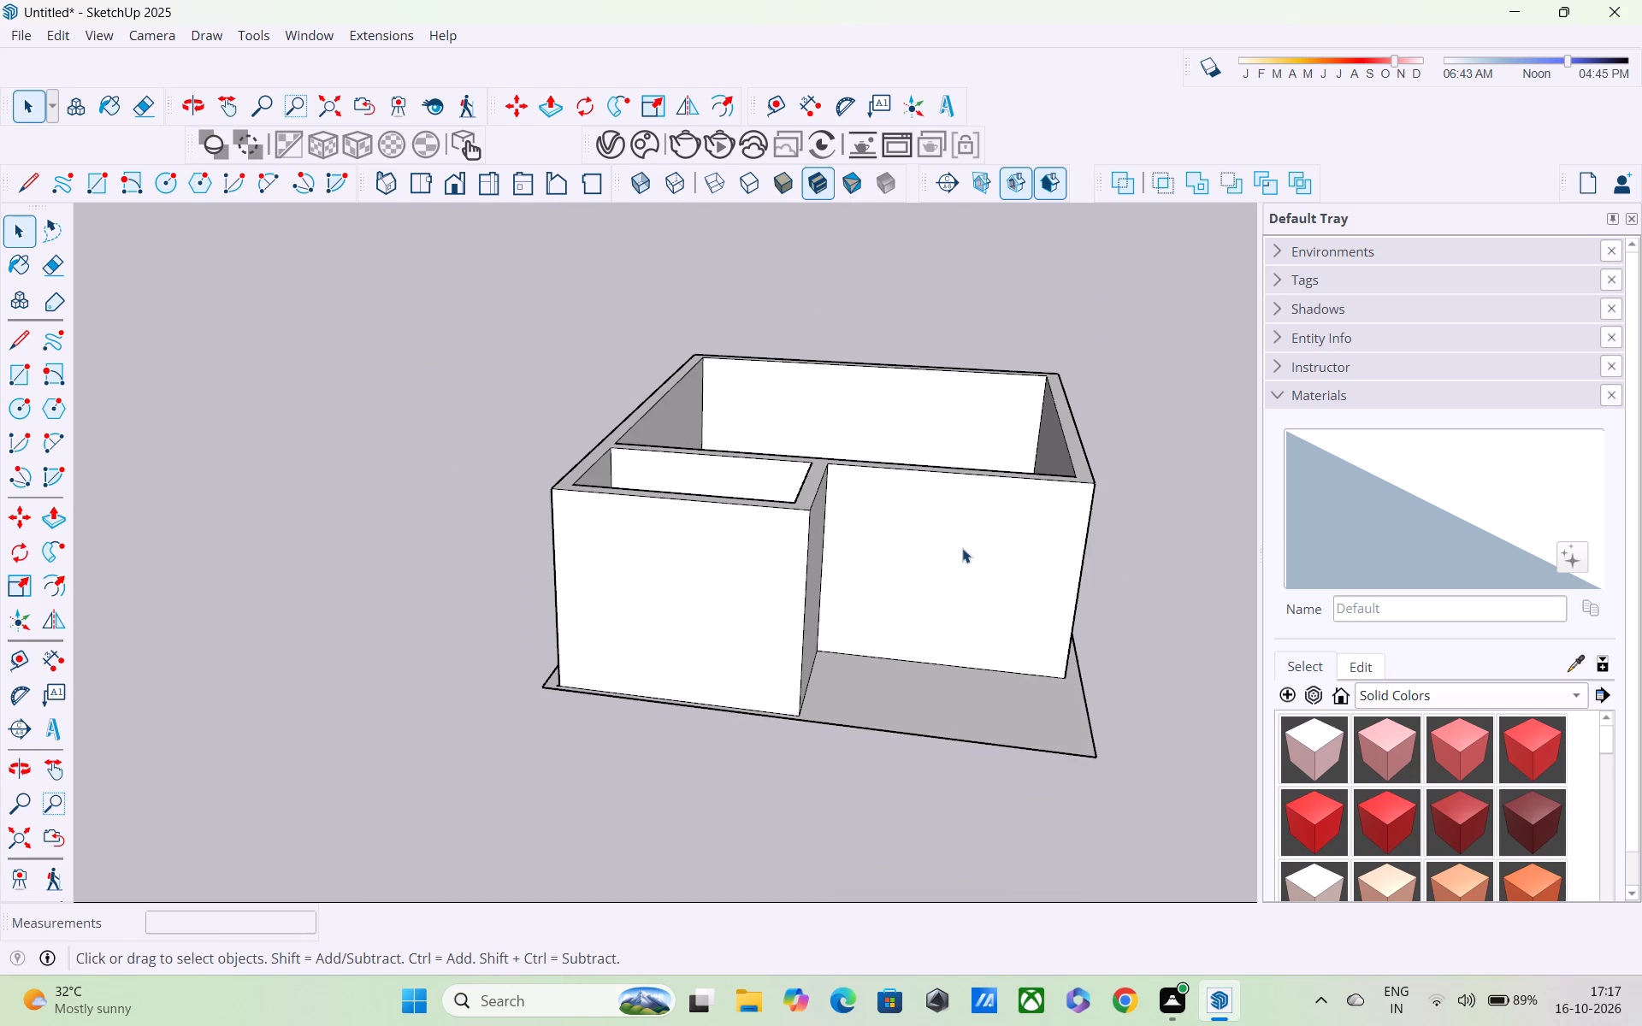
middle_click_drag(877, 544, 955, 632, "shift")
scroll(871, 602, "up", 5)
scroll(858, 593, "down", 6)
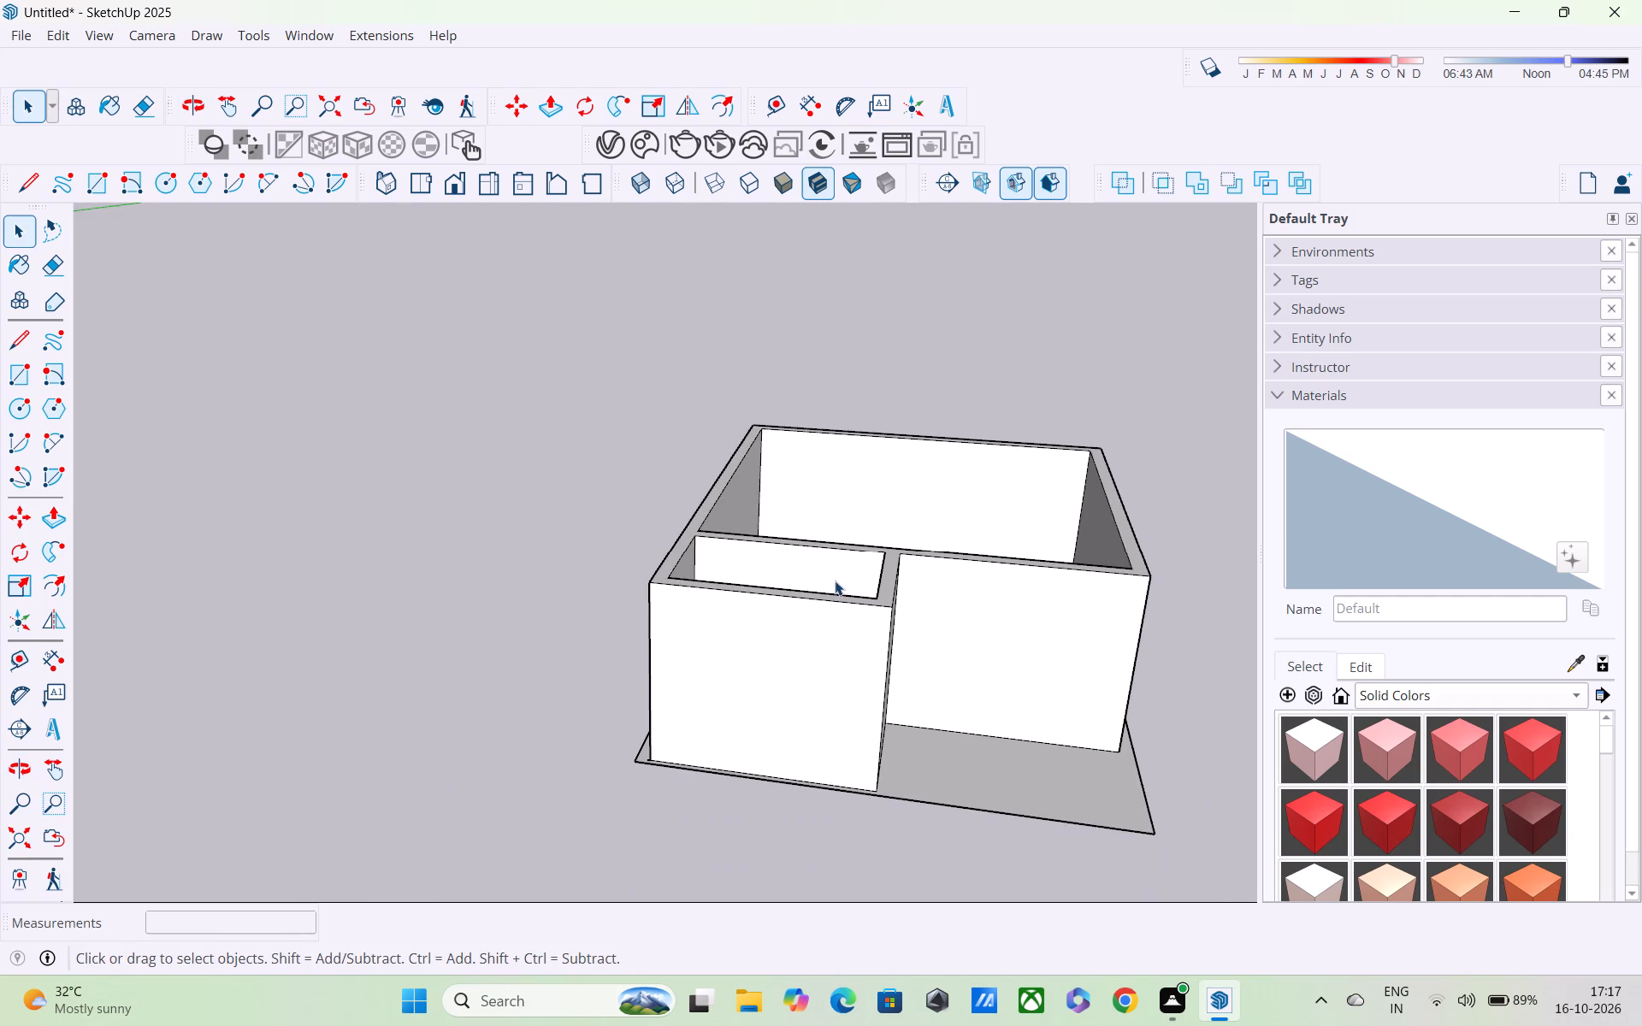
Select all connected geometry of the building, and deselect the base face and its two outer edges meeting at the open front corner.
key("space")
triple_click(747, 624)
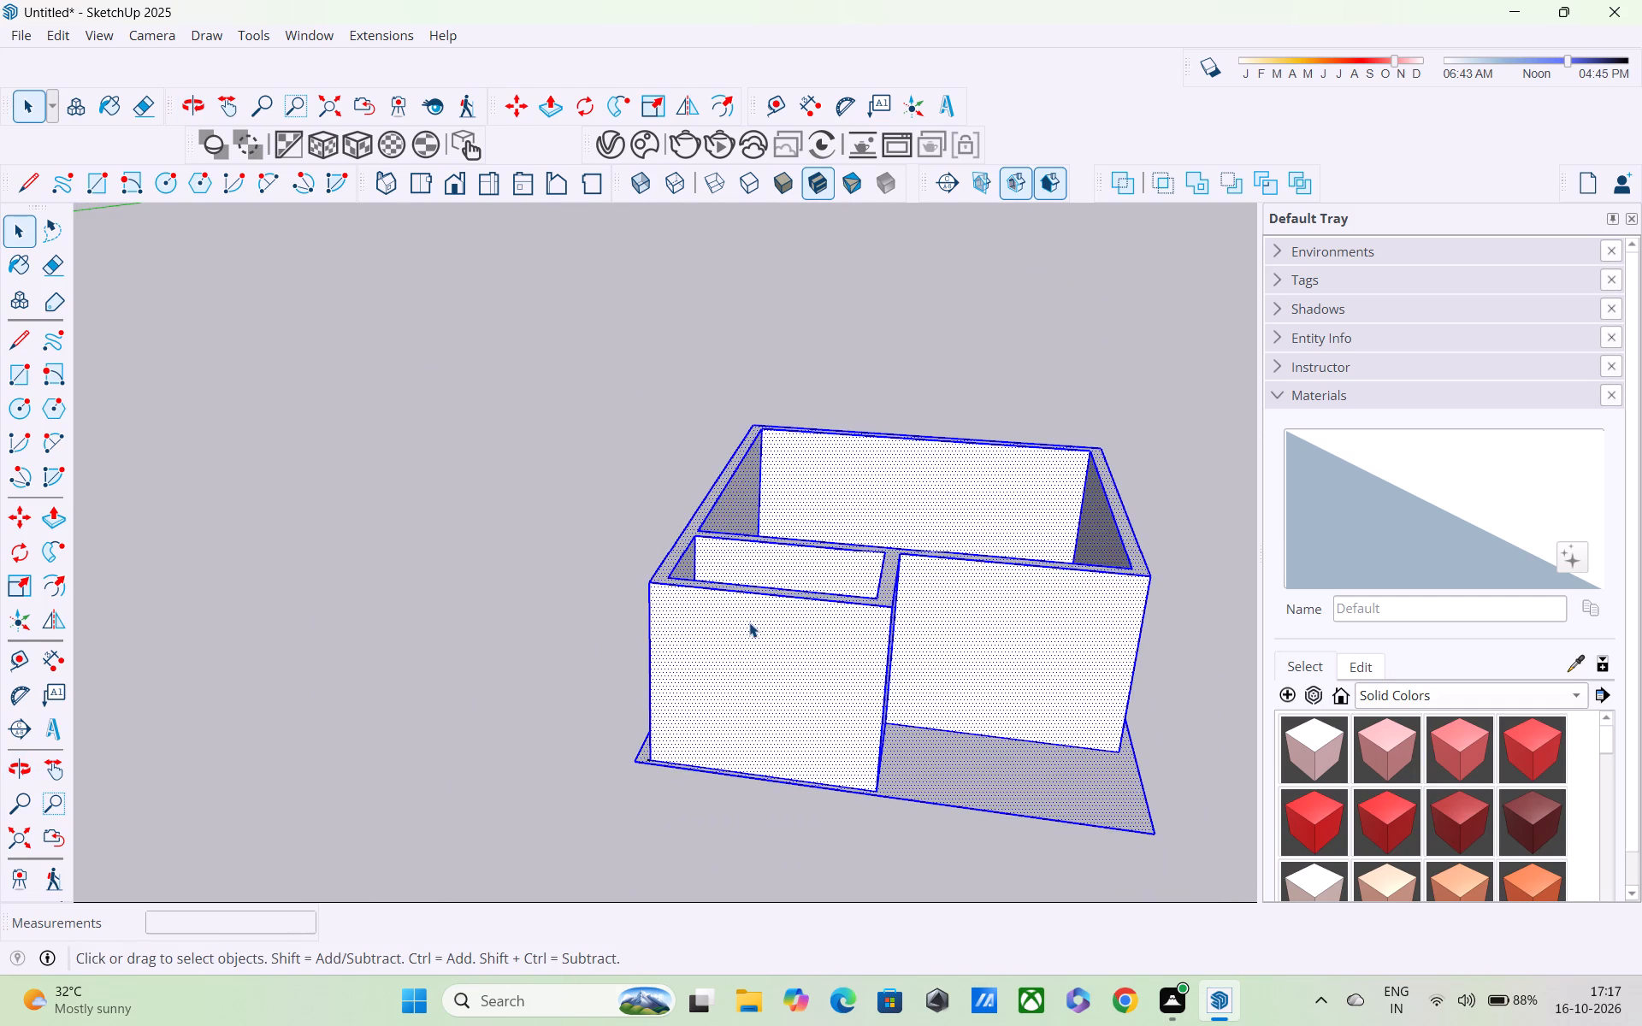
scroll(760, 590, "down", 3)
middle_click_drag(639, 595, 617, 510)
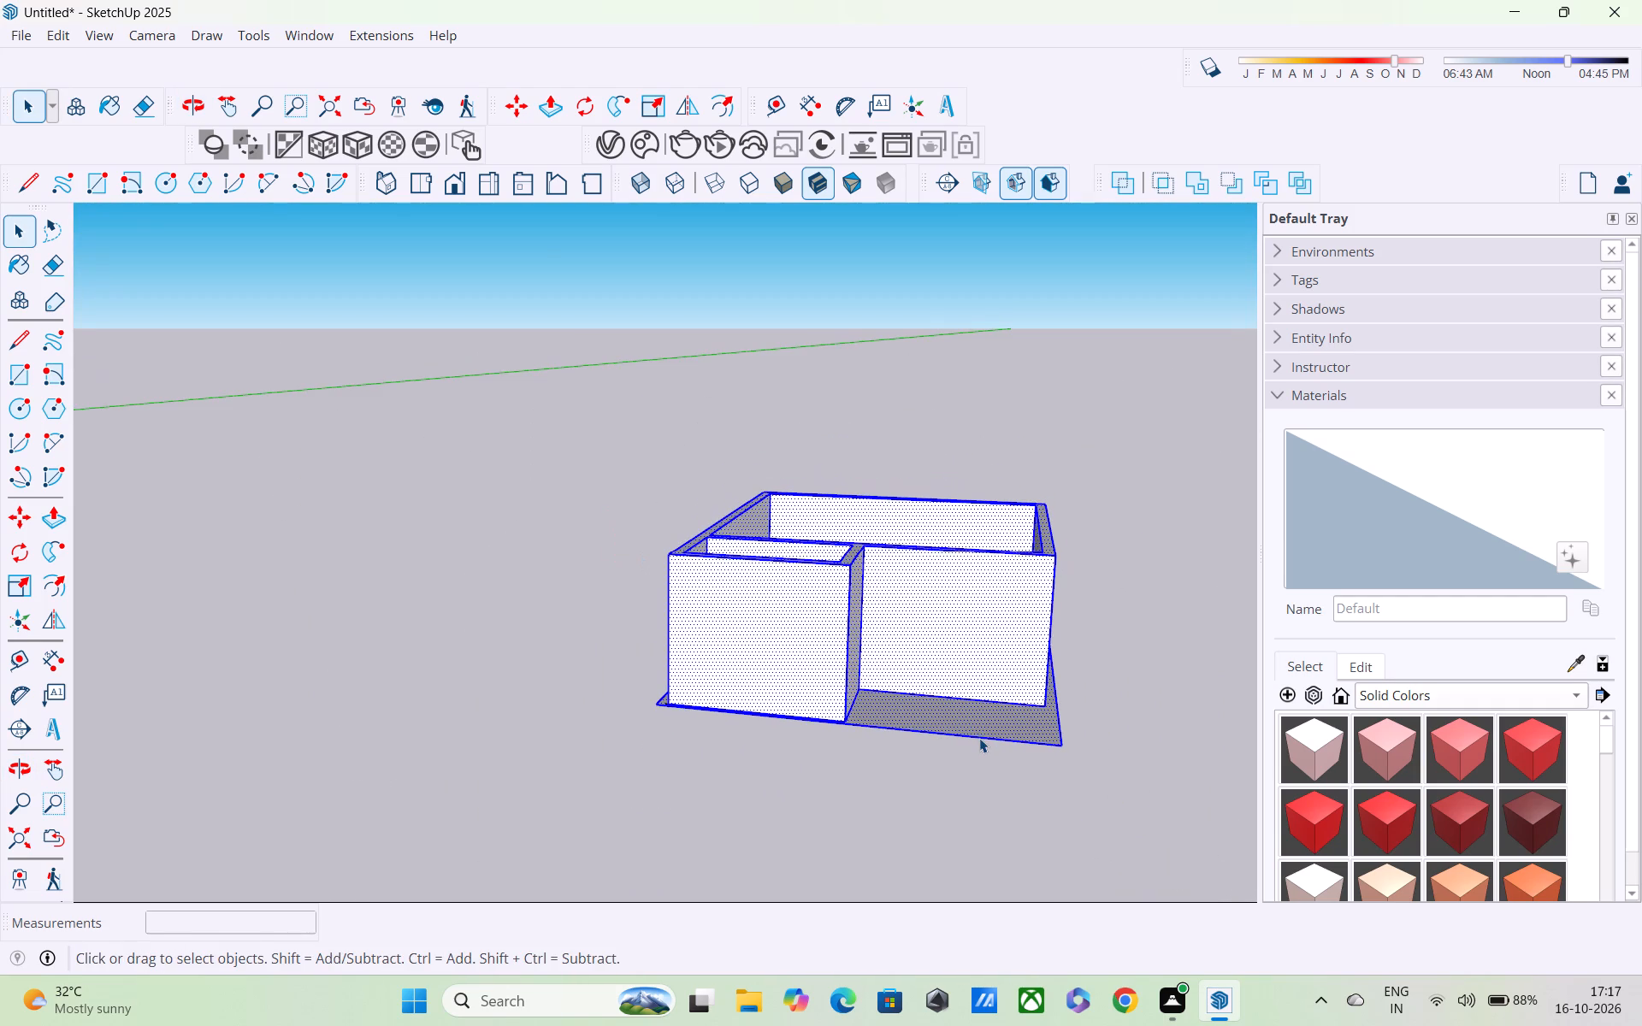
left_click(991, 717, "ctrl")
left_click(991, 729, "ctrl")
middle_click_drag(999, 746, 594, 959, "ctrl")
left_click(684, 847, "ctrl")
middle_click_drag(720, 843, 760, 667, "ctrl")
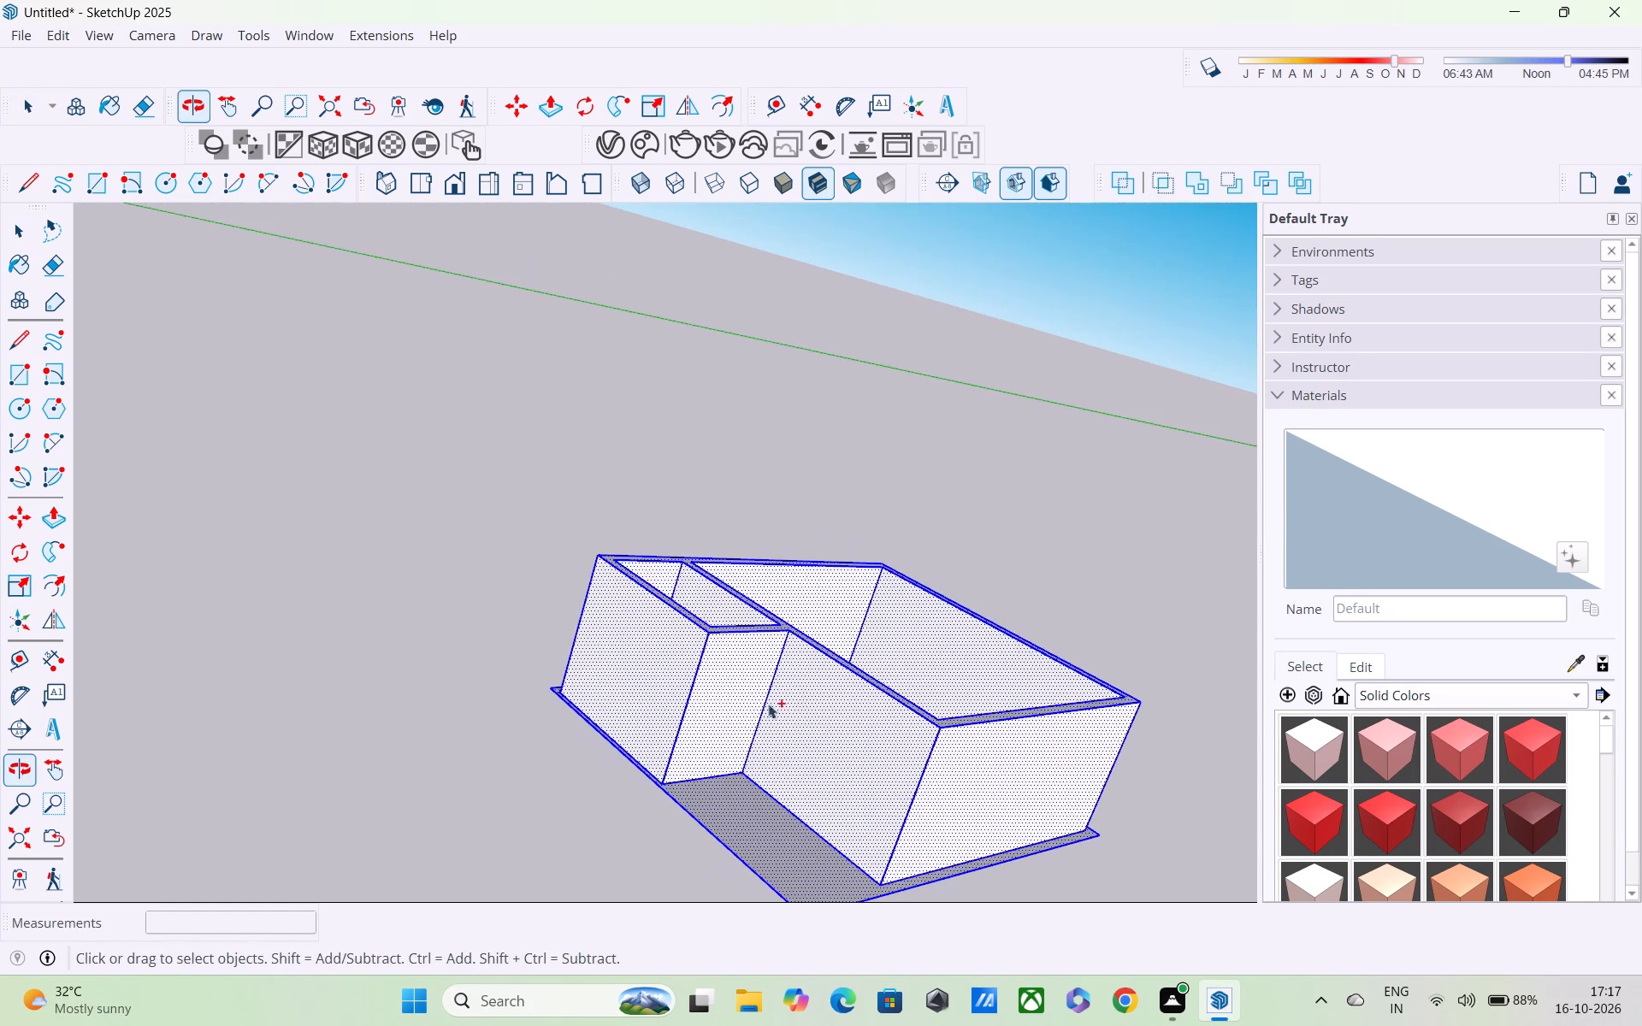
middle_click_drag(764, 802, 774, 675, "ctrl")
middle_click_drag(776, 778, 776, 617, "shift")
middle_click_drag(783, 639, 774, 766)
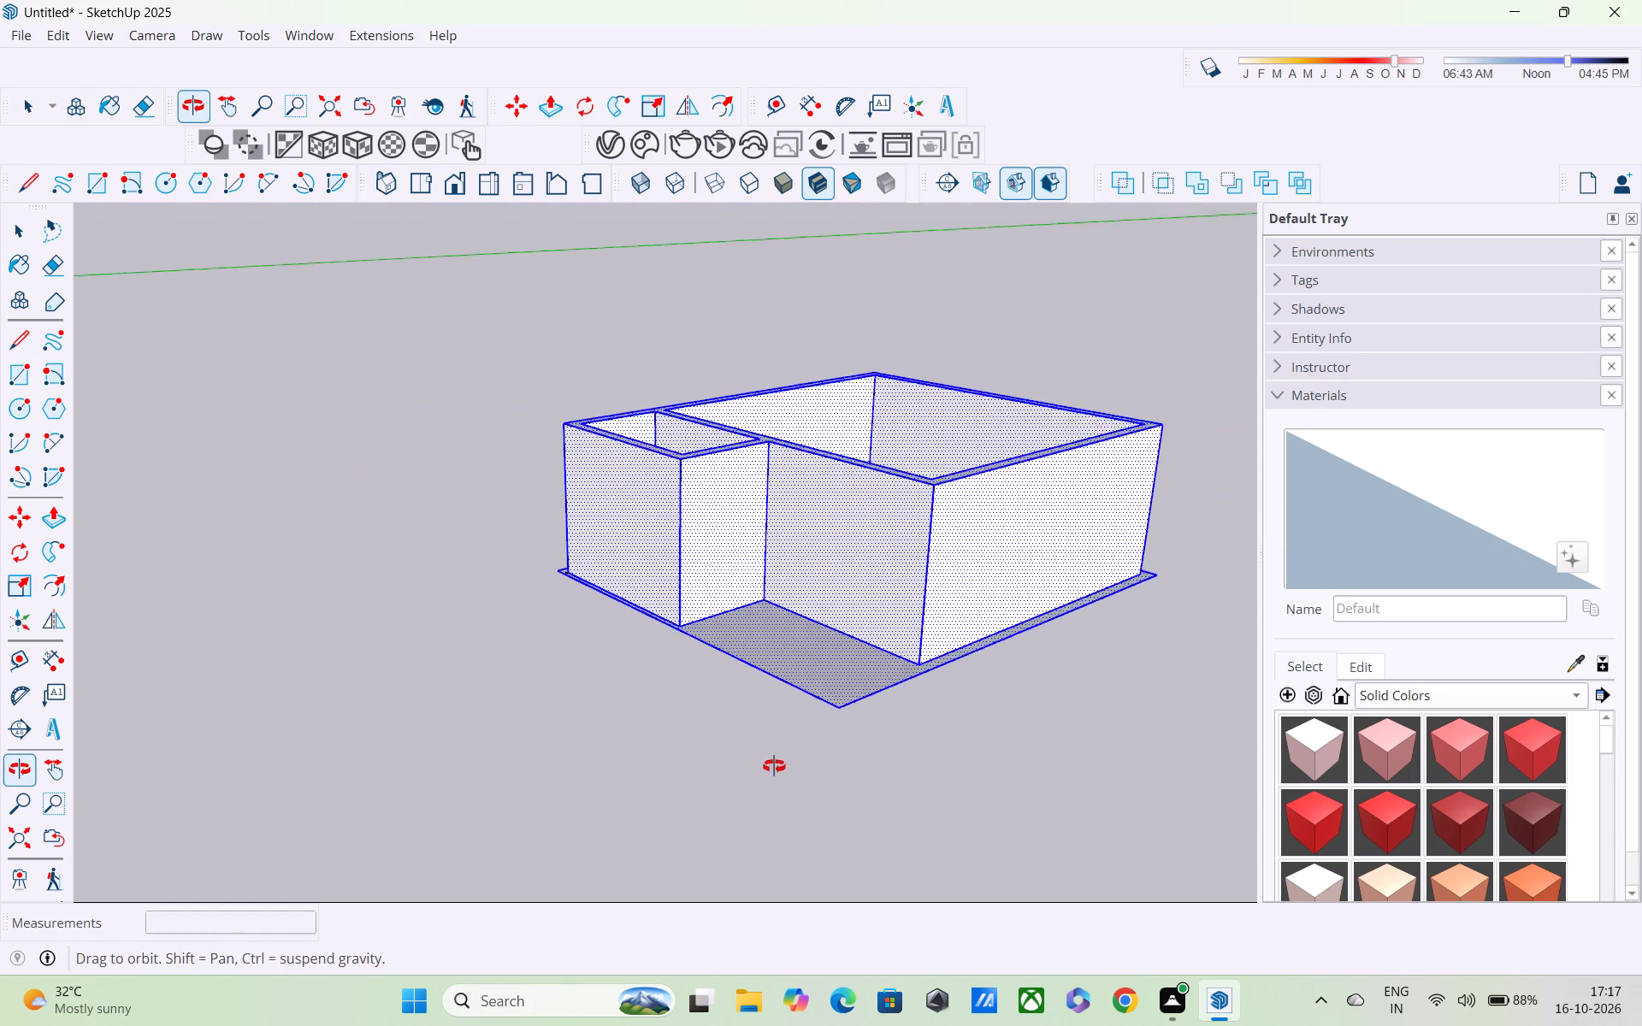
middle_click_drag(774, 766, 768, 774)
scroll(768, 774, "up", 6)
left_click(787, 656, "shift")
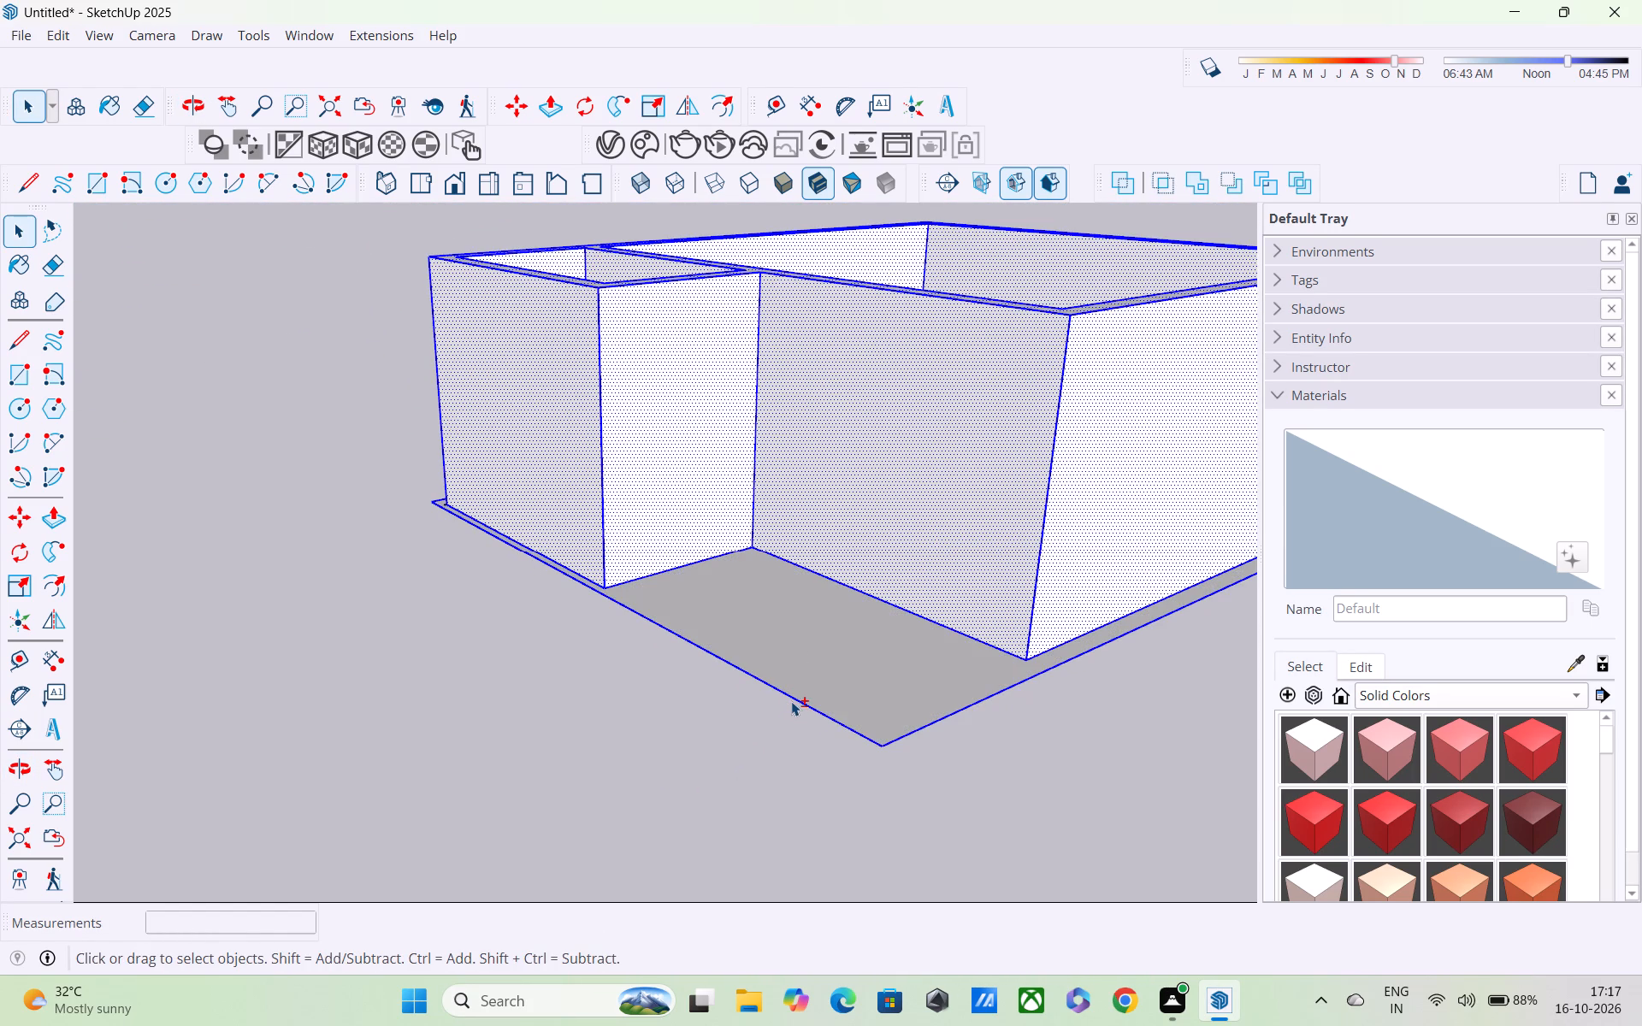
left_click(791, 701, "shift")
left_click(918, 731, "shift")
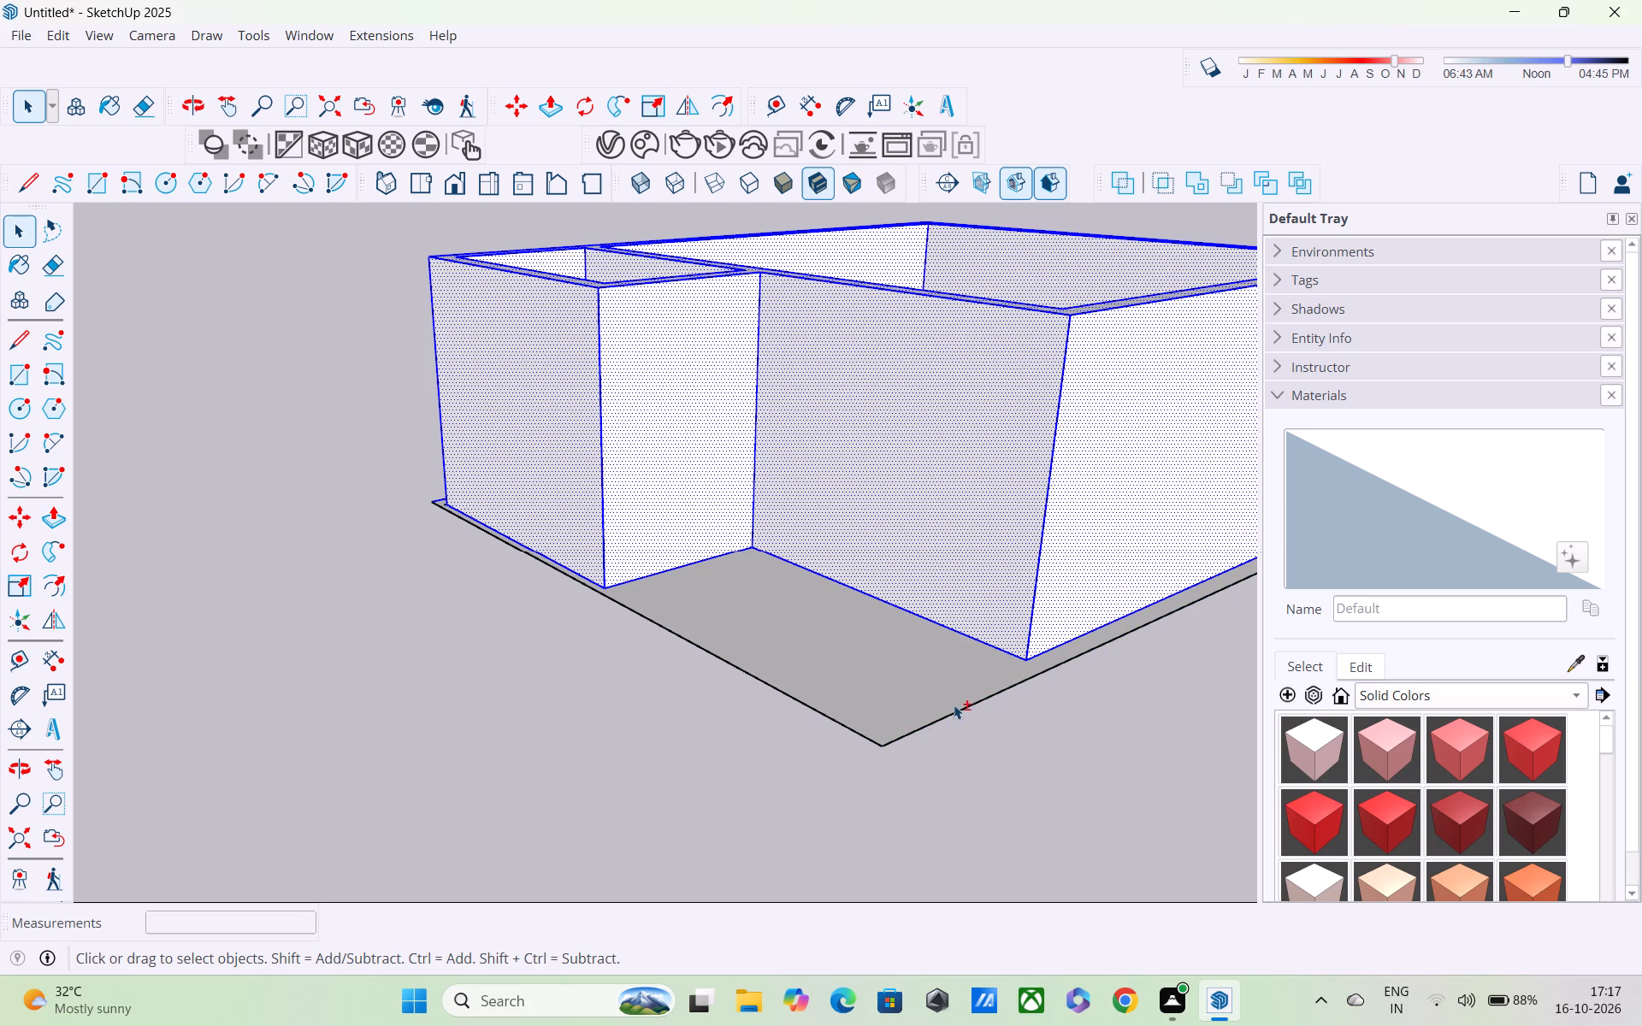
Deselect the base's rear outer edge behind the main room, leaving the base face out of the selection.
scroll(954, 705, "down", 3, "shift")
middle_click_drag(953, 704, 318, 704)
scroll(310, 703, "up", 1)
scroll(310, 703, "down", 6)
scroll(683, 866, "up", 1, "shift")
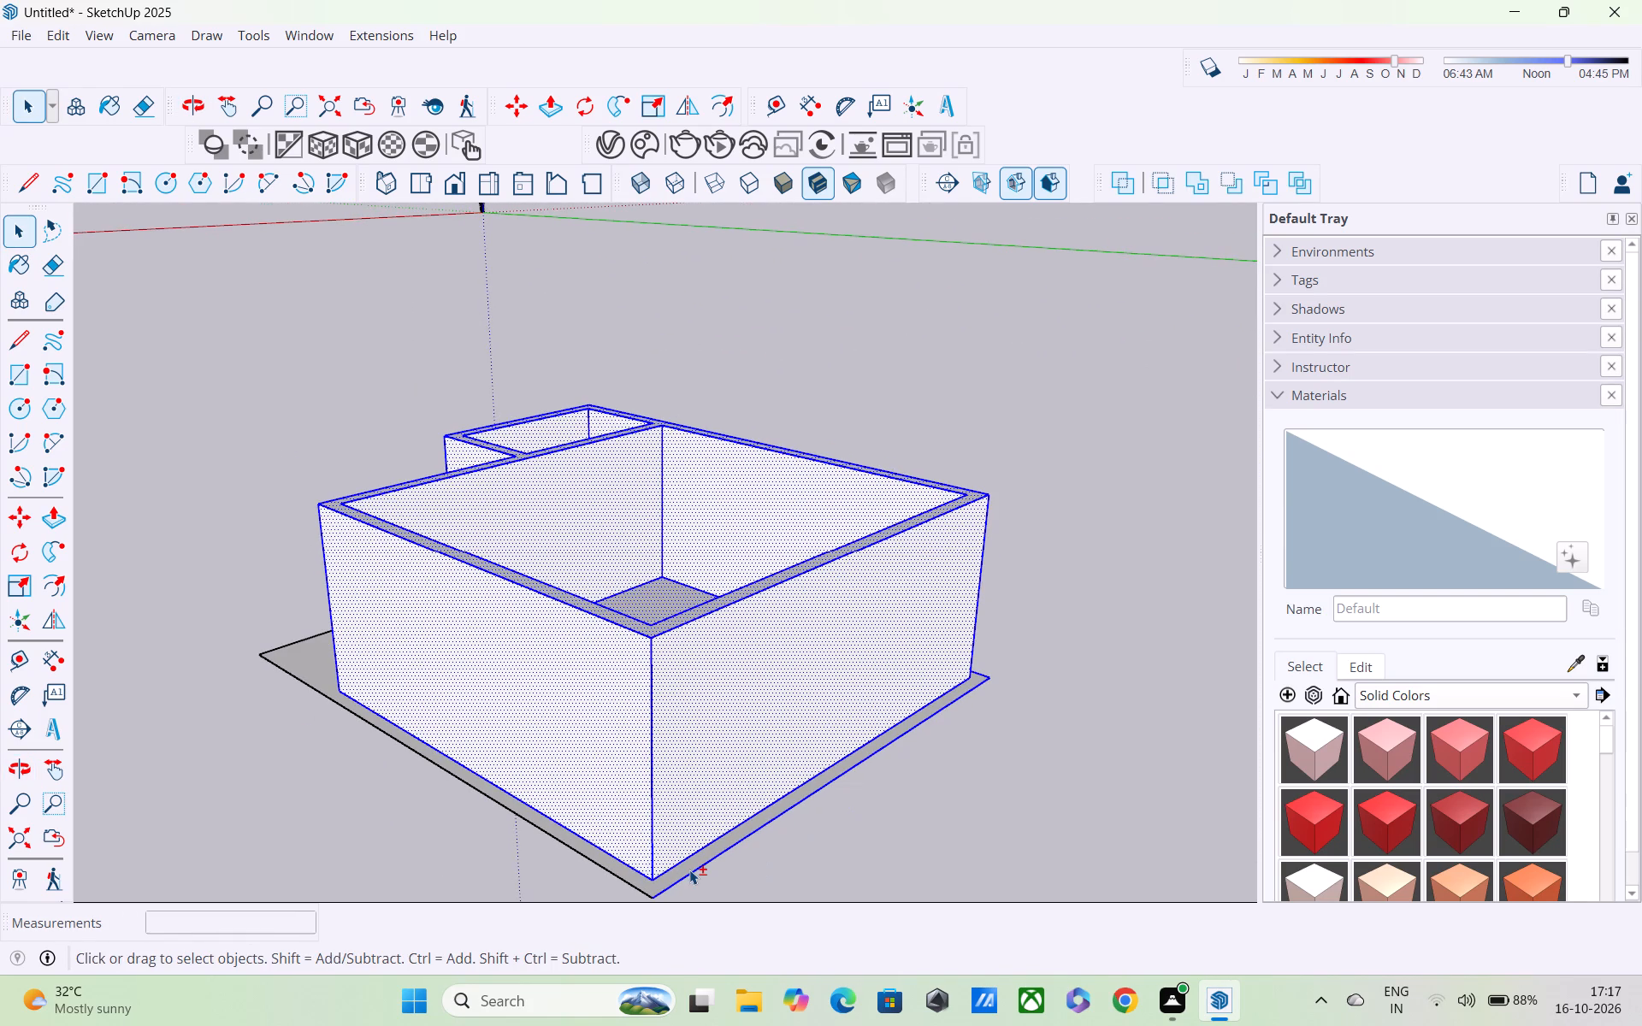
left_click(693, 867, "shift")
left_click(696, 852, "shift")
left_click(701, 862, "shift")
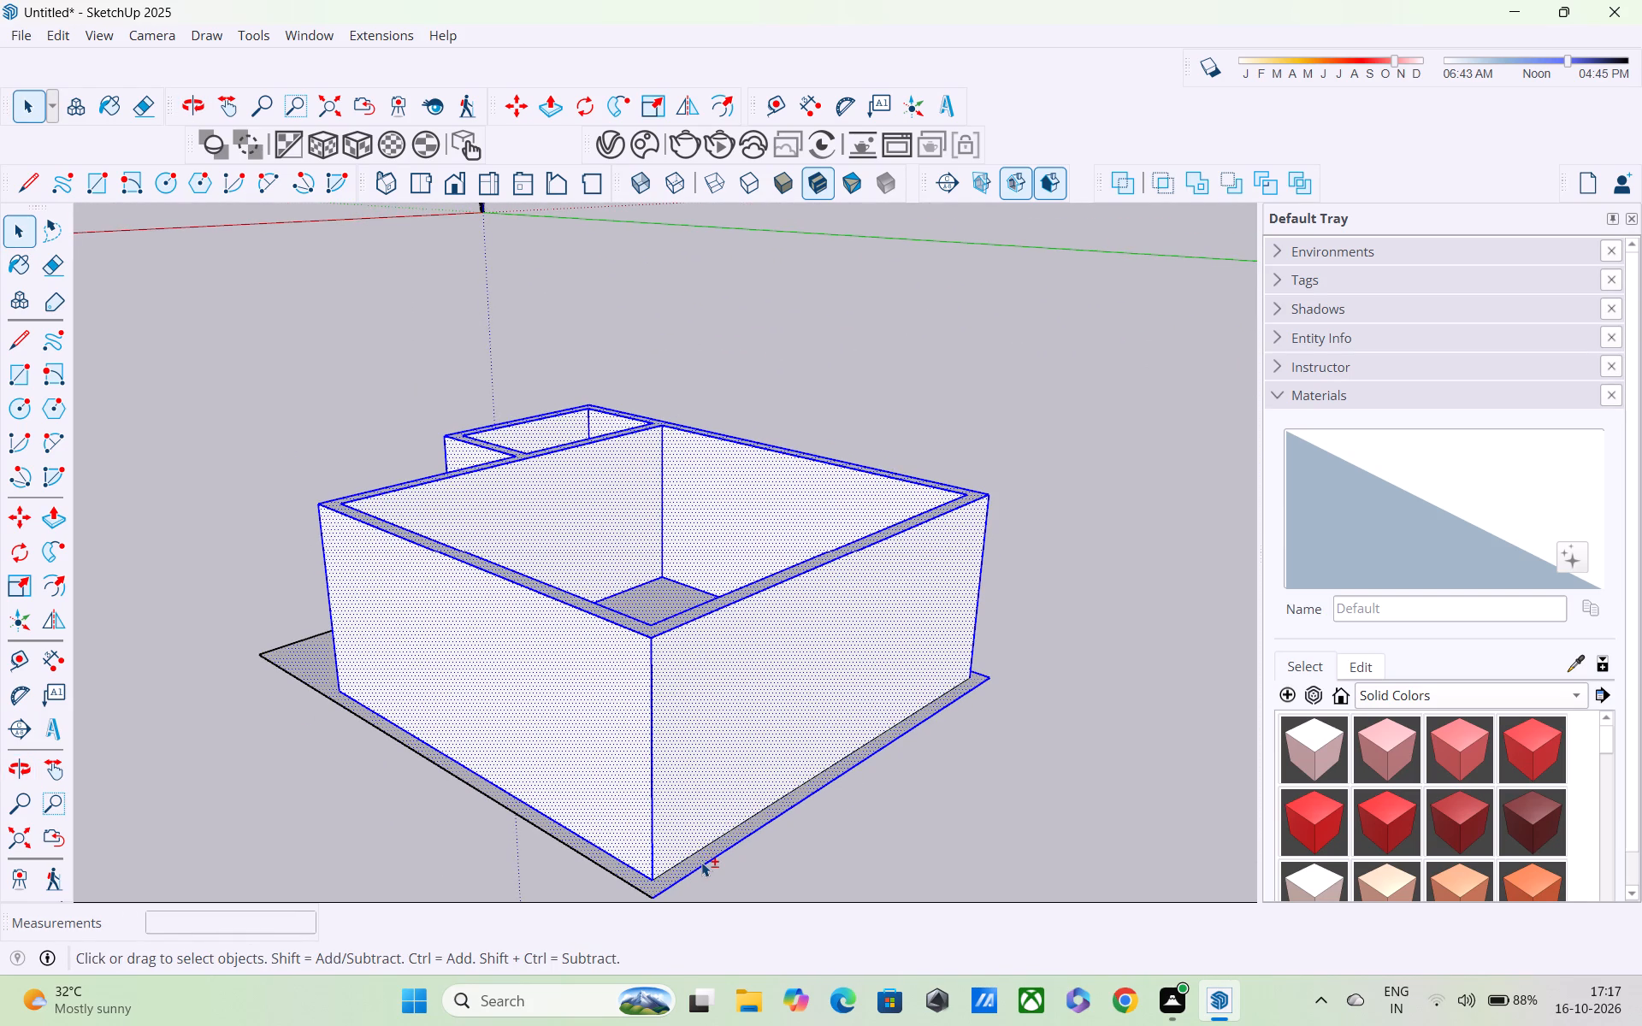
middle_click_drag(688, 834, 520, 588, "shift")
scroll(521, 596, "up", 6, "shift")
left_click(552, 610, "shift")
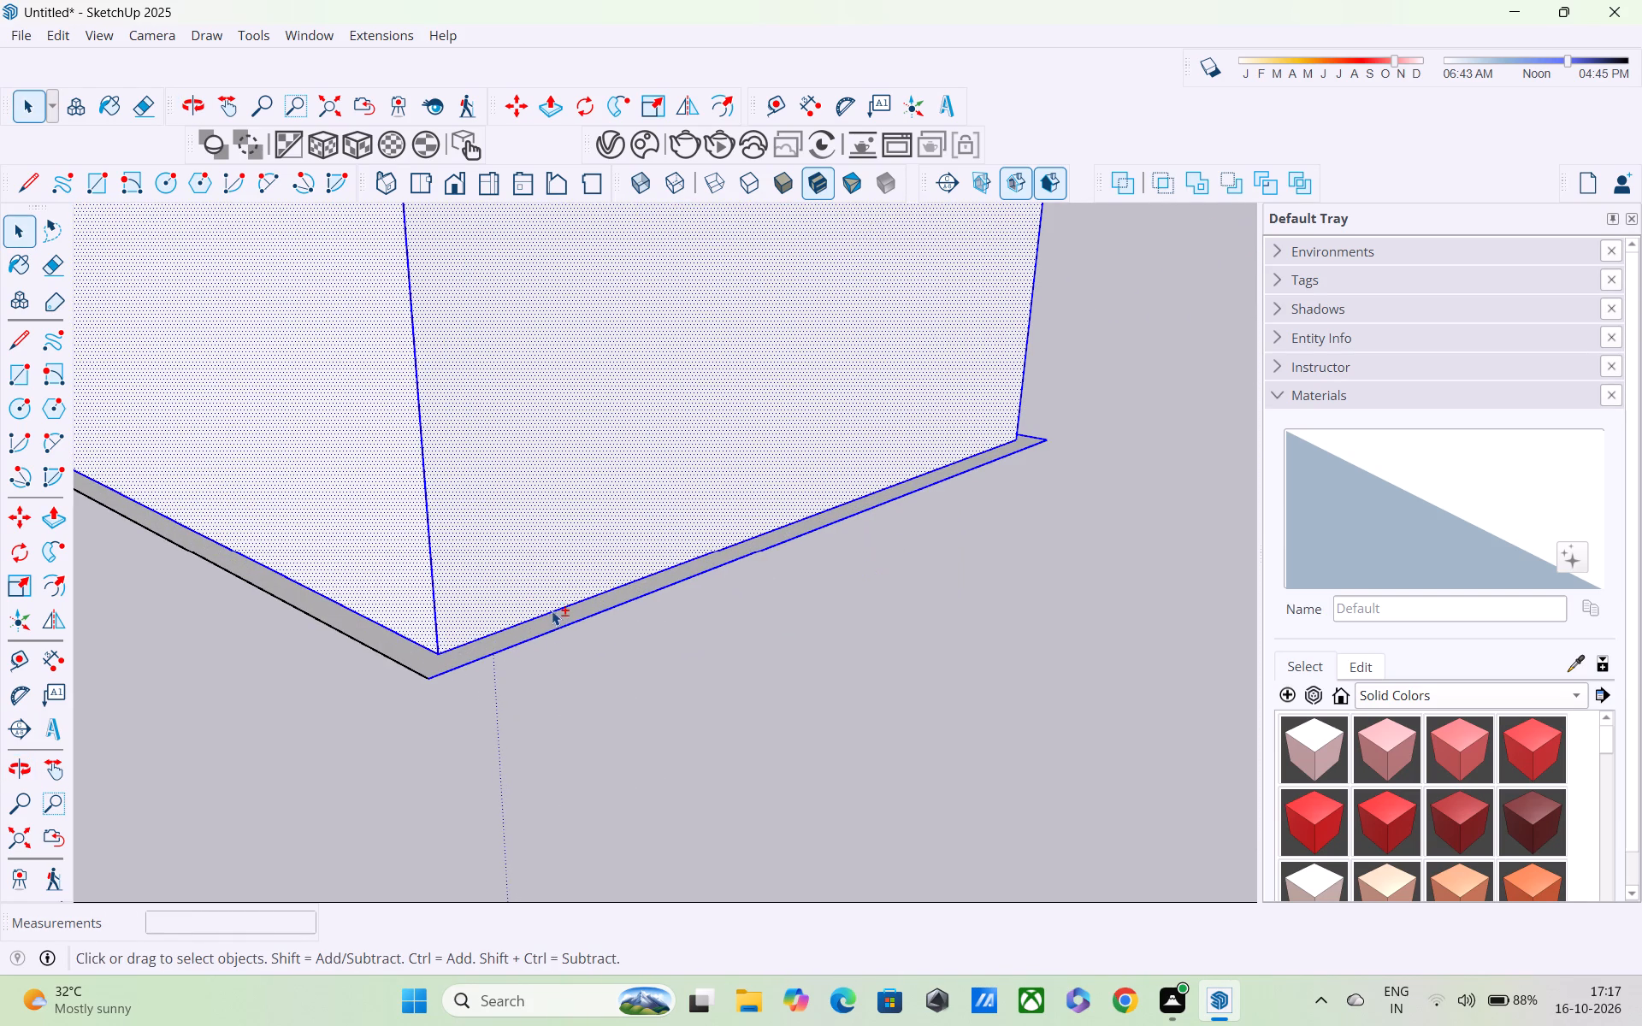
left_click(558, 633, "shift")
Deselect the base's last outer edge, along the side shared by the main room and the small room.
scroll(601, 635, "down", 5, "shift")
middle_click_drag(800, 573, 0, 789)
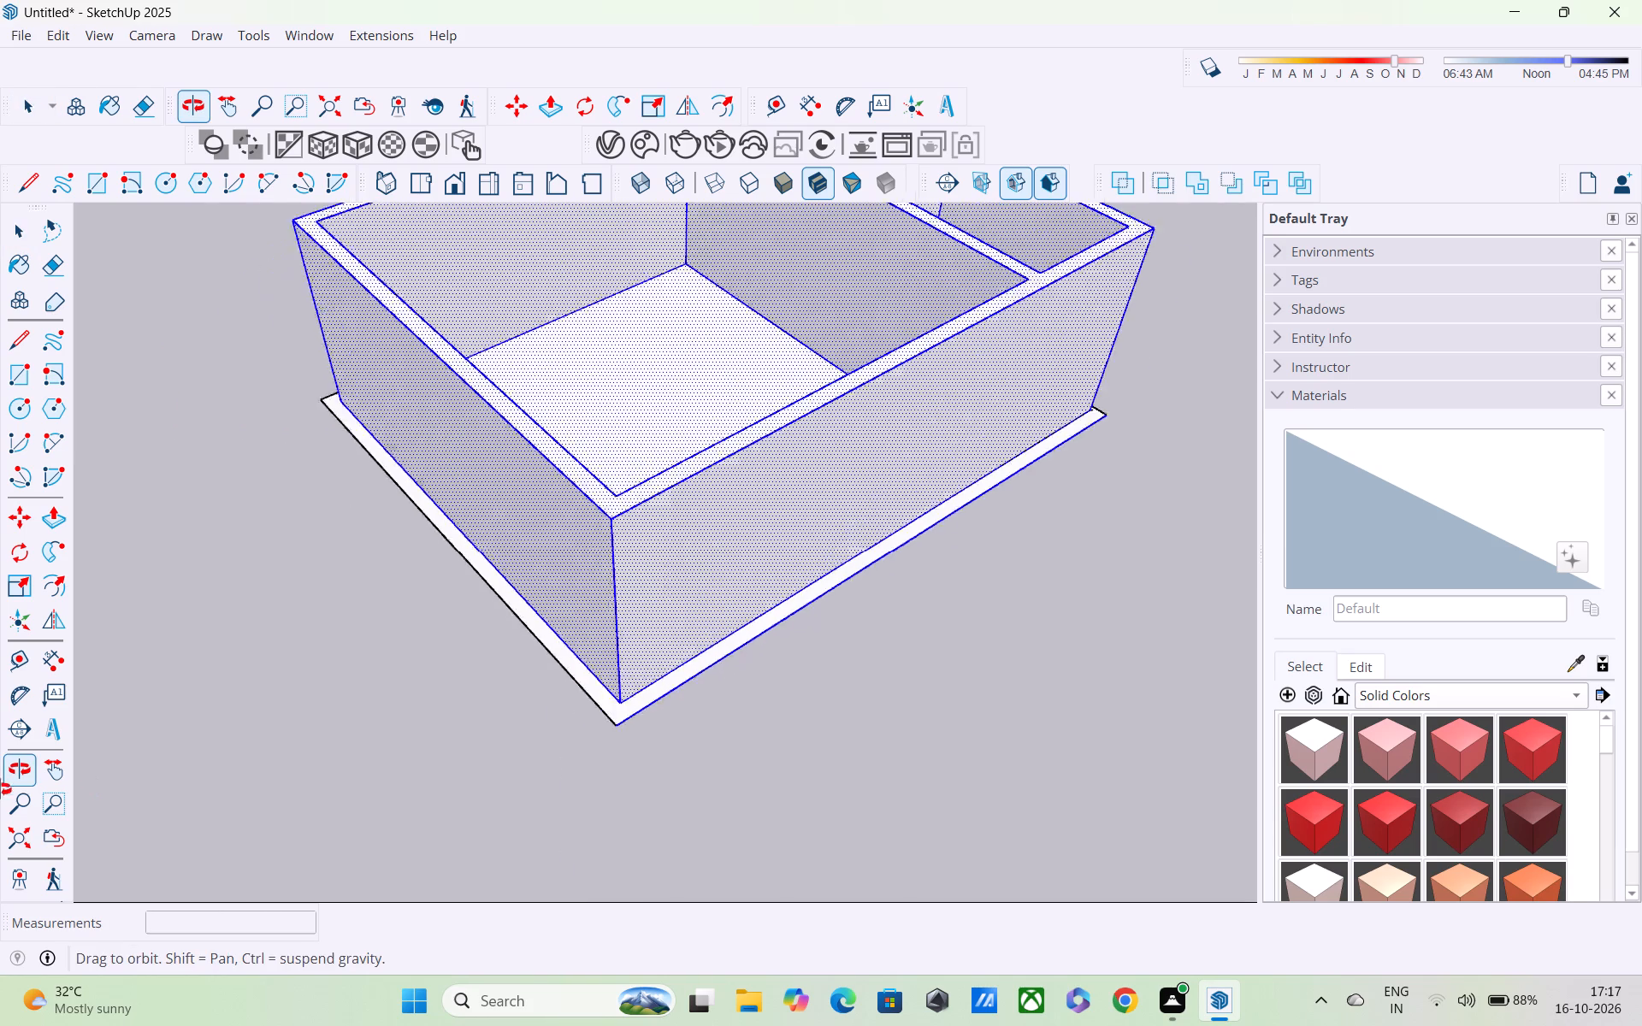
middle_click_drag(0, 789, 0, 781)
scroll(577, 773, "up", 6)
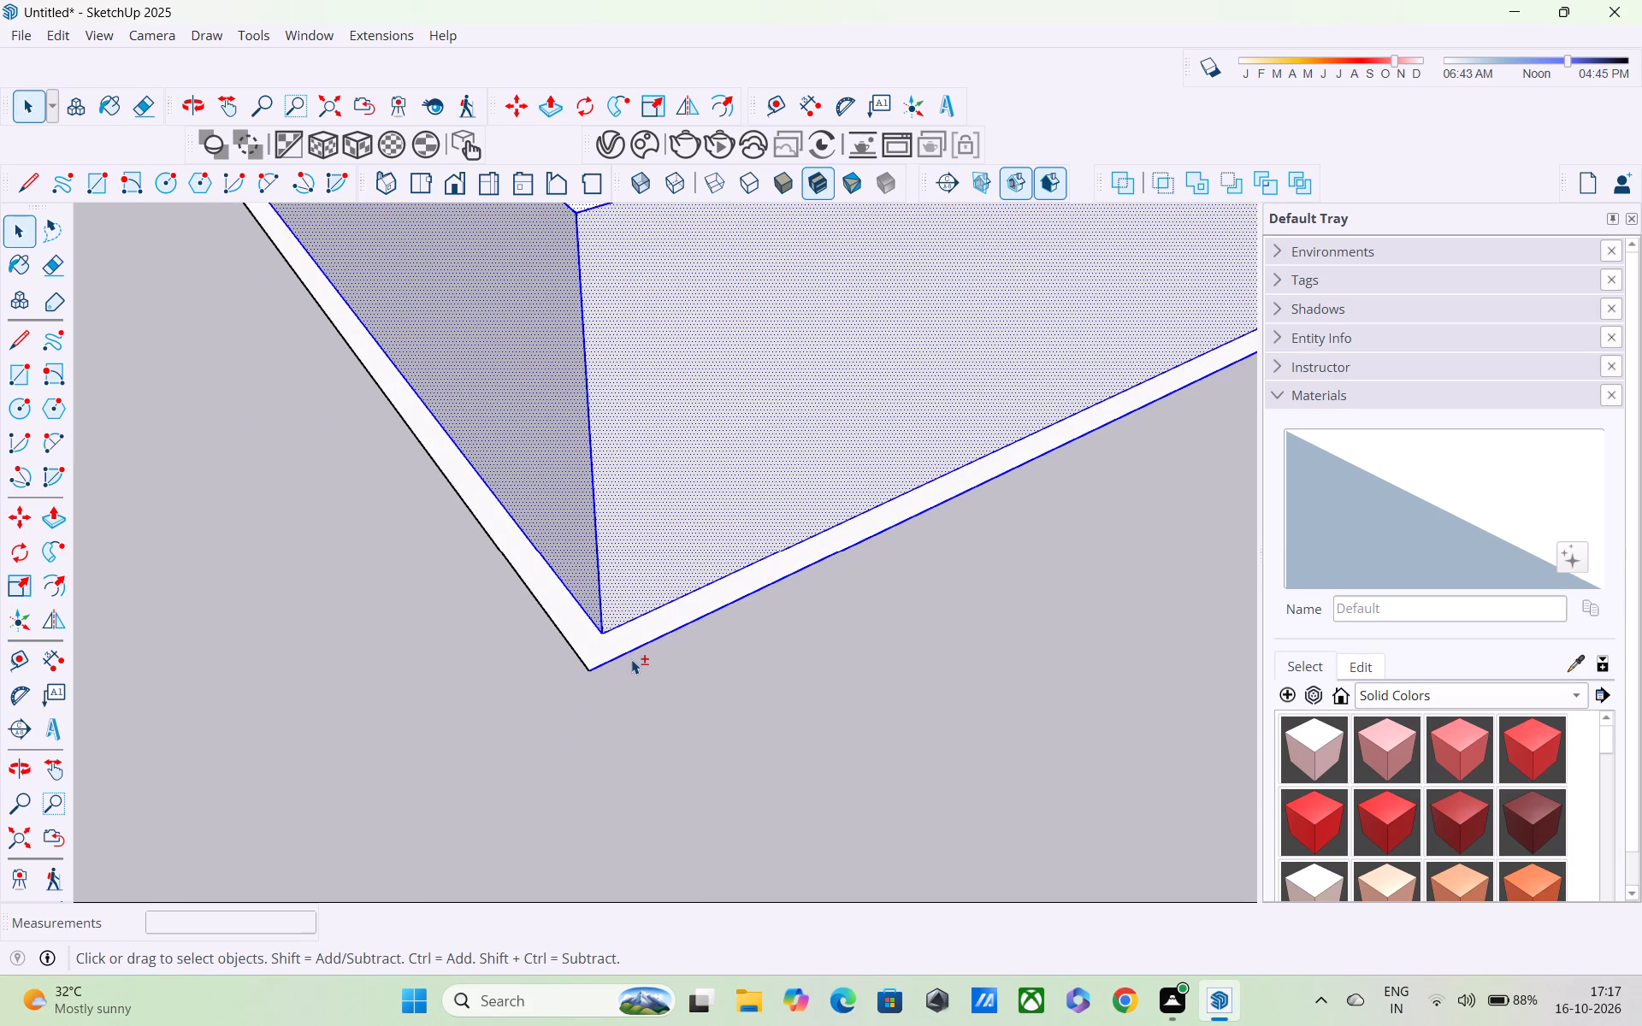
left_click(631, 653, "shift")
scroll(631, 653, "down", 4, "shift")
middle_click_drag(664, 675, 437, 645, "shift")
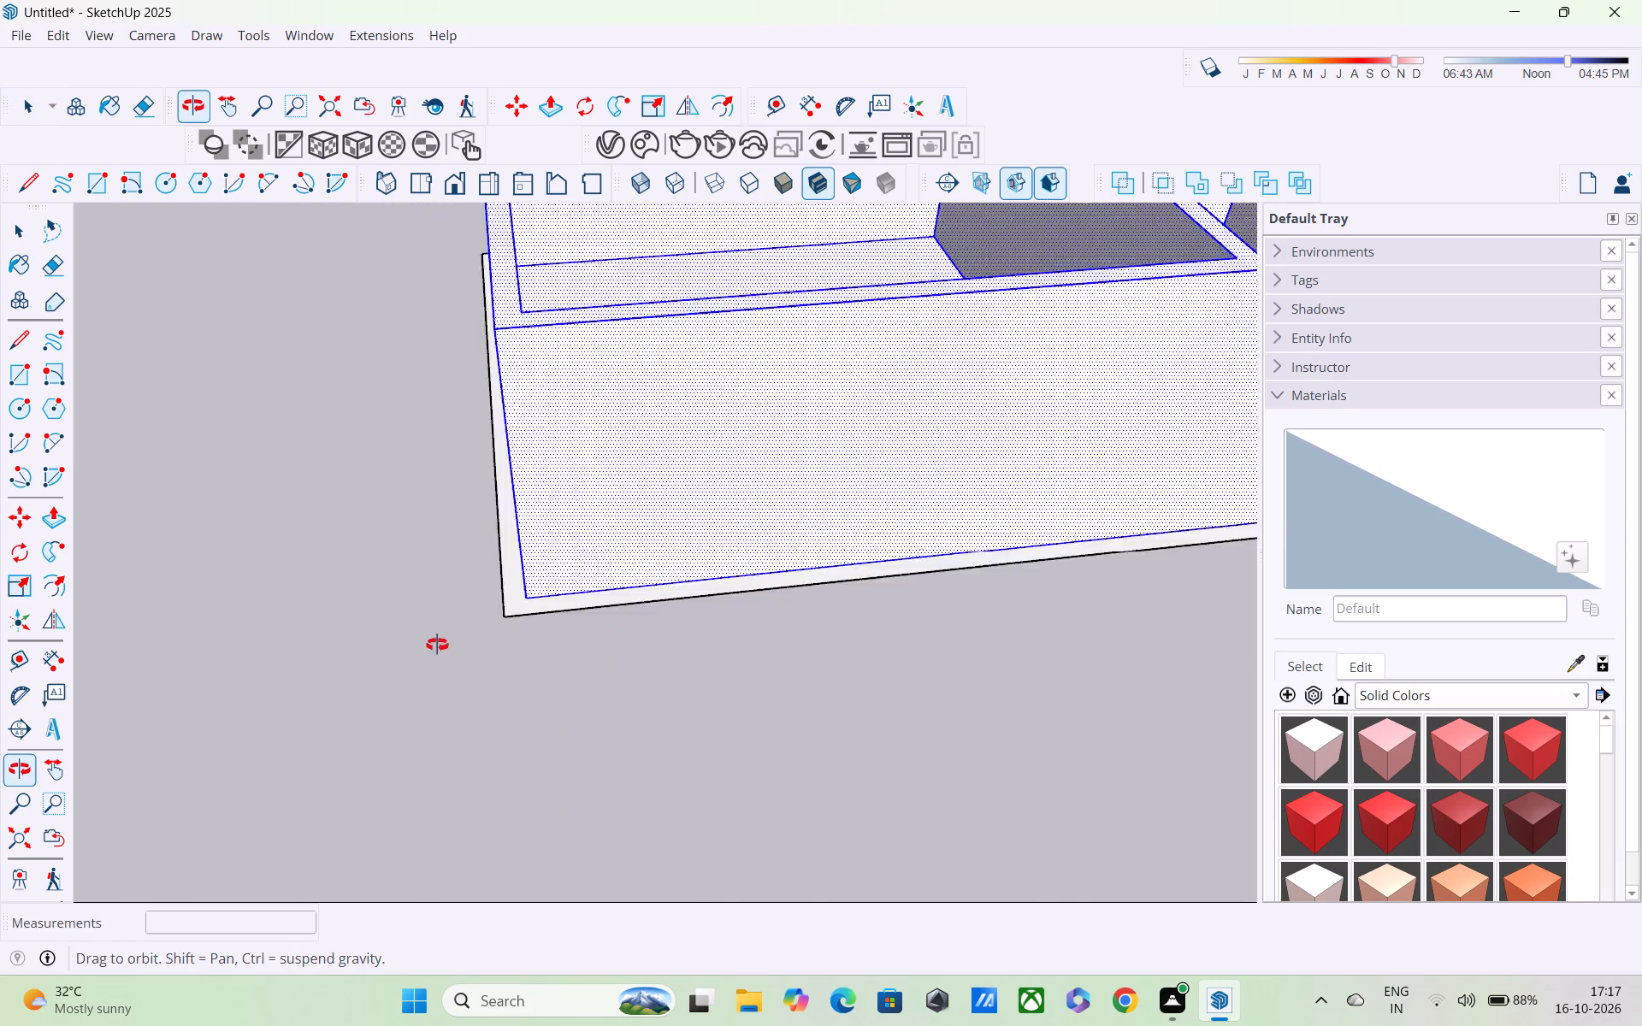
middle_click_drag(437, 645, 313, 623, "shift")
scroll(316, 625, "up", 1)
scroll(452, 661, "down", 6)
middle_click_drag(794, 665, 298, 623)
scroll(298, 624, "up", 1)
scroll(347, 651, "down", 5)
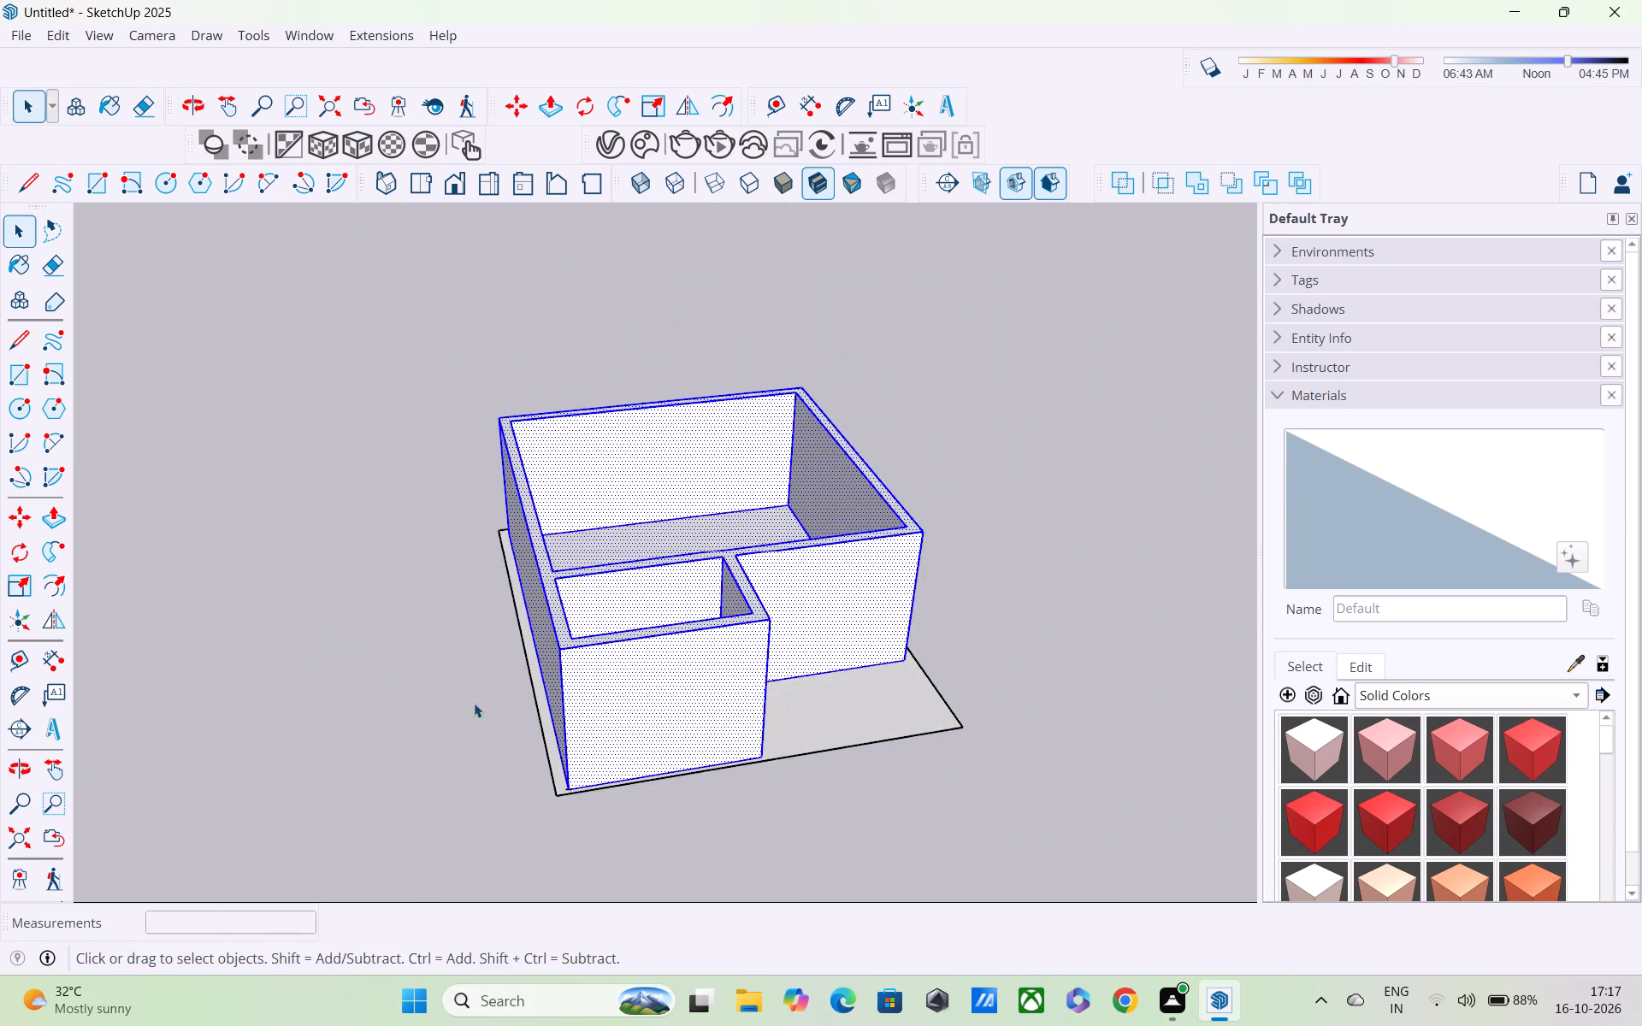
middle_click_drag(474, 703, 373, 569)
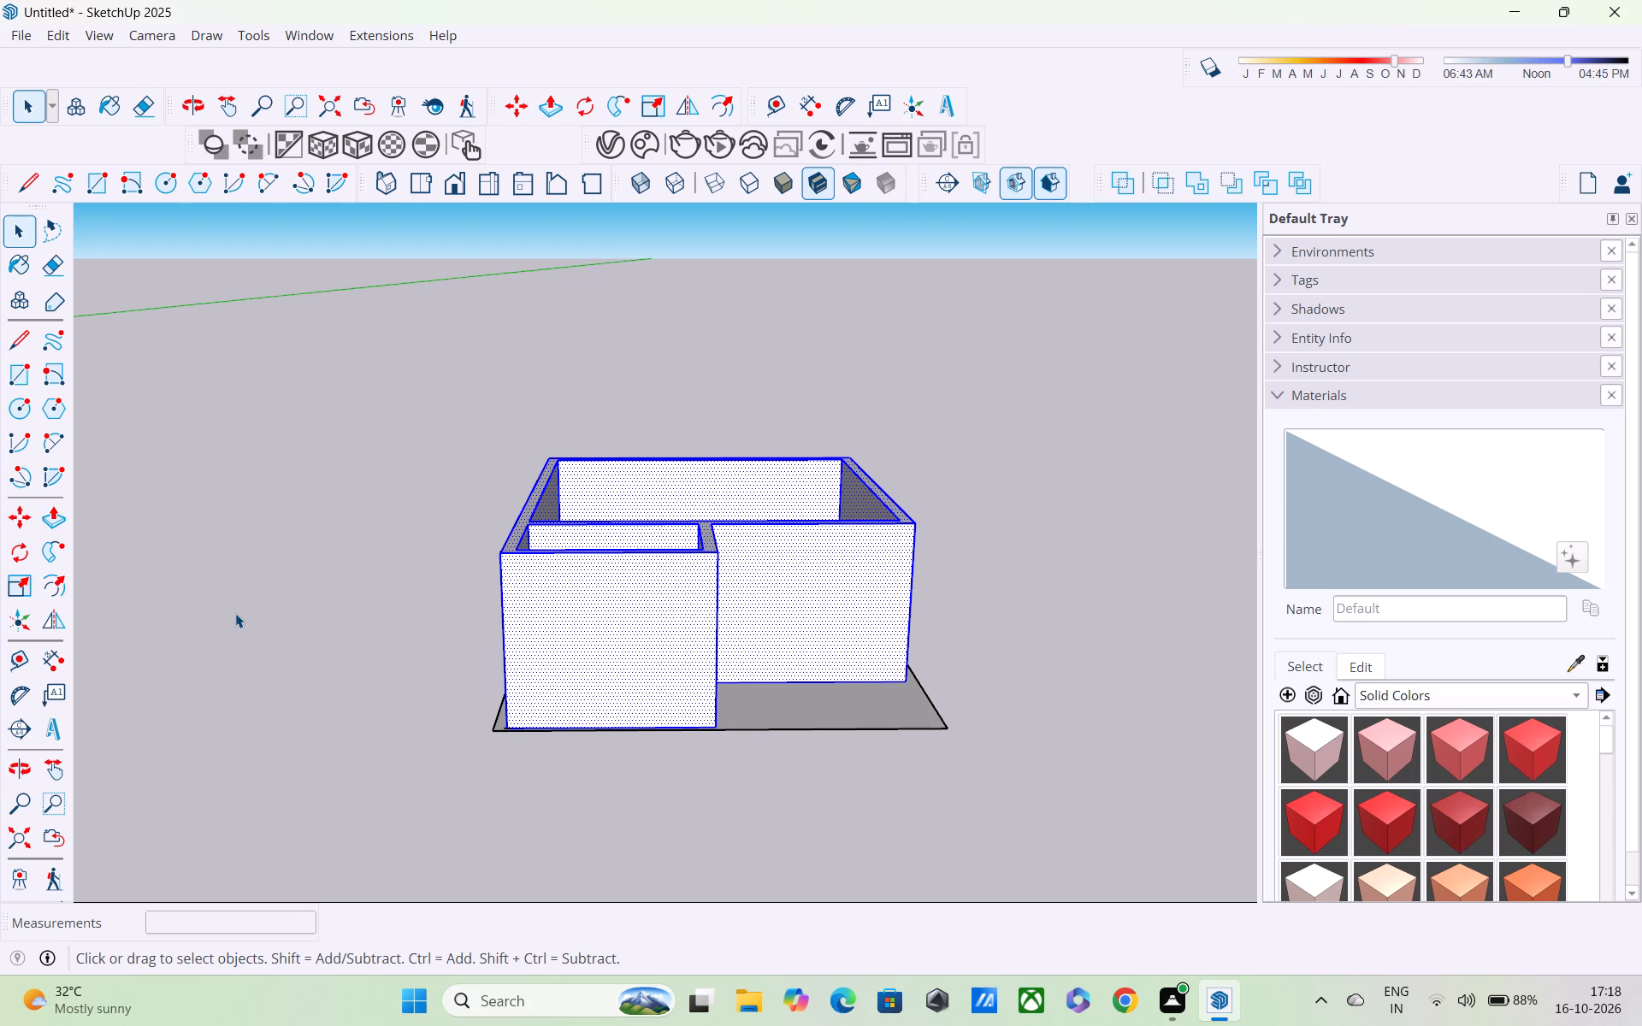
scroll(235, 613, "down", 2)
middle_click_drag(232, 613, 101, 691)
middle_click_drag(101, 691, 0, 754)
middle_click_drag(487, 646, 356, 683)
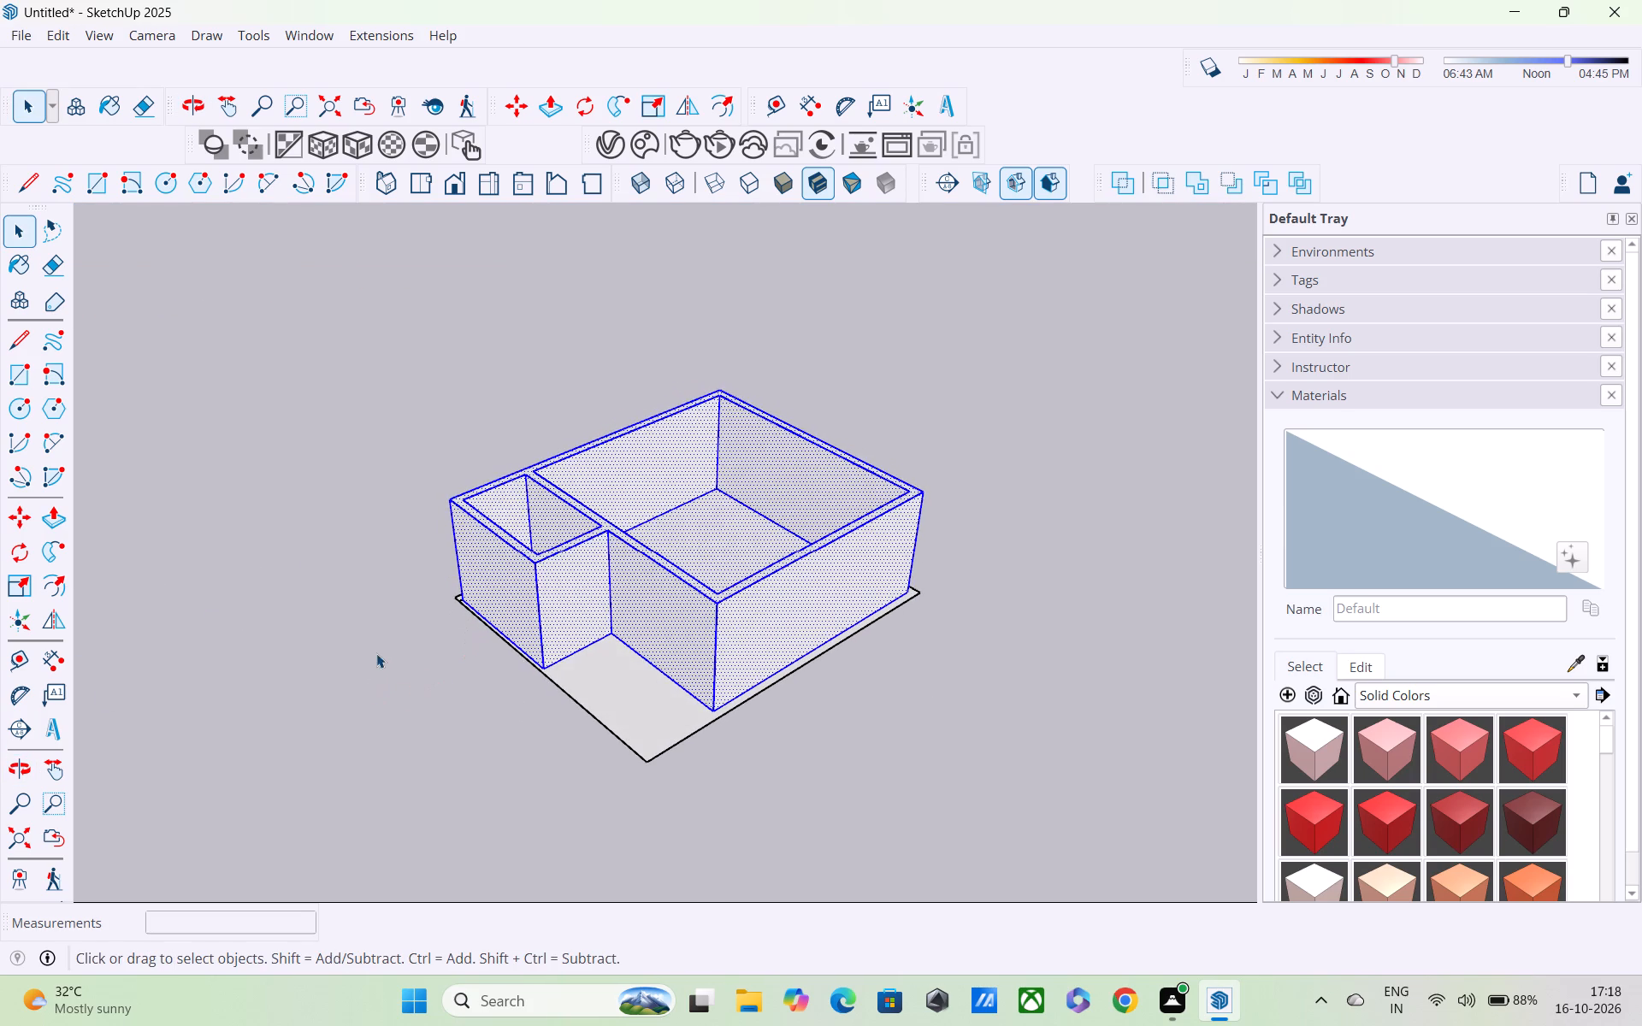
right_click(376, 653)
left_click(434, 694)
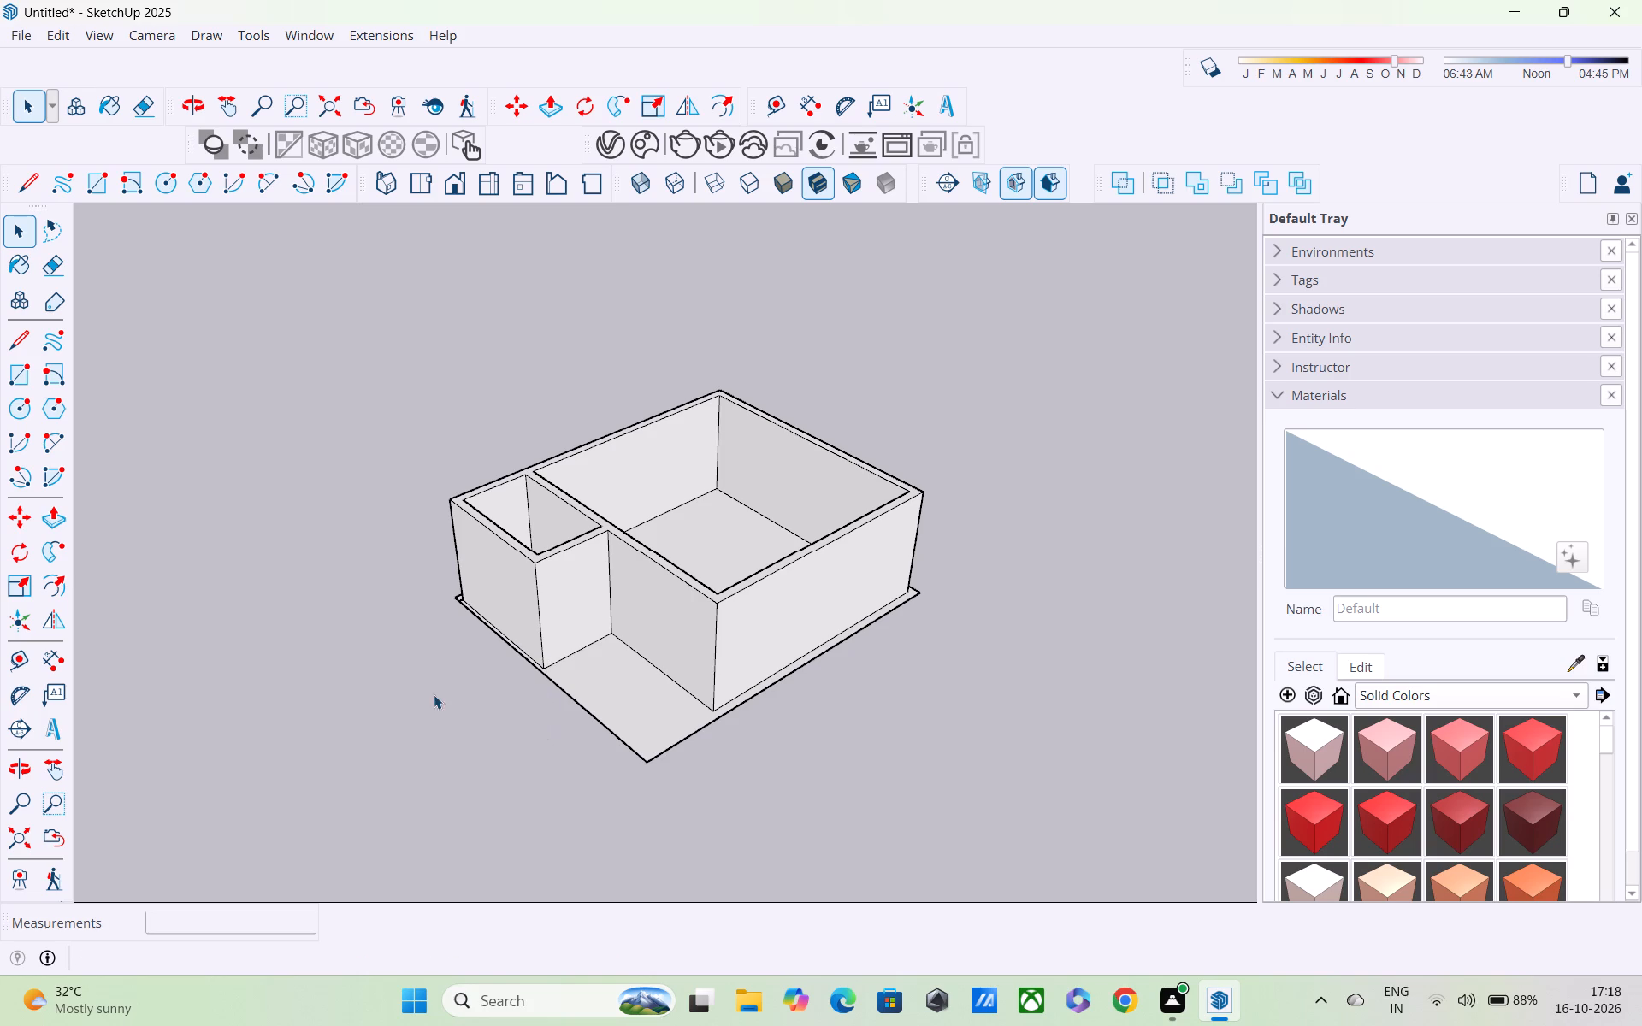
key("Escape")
Select all connected geometry of the building, and deselect the base face together with its bounding edges.
key("space")
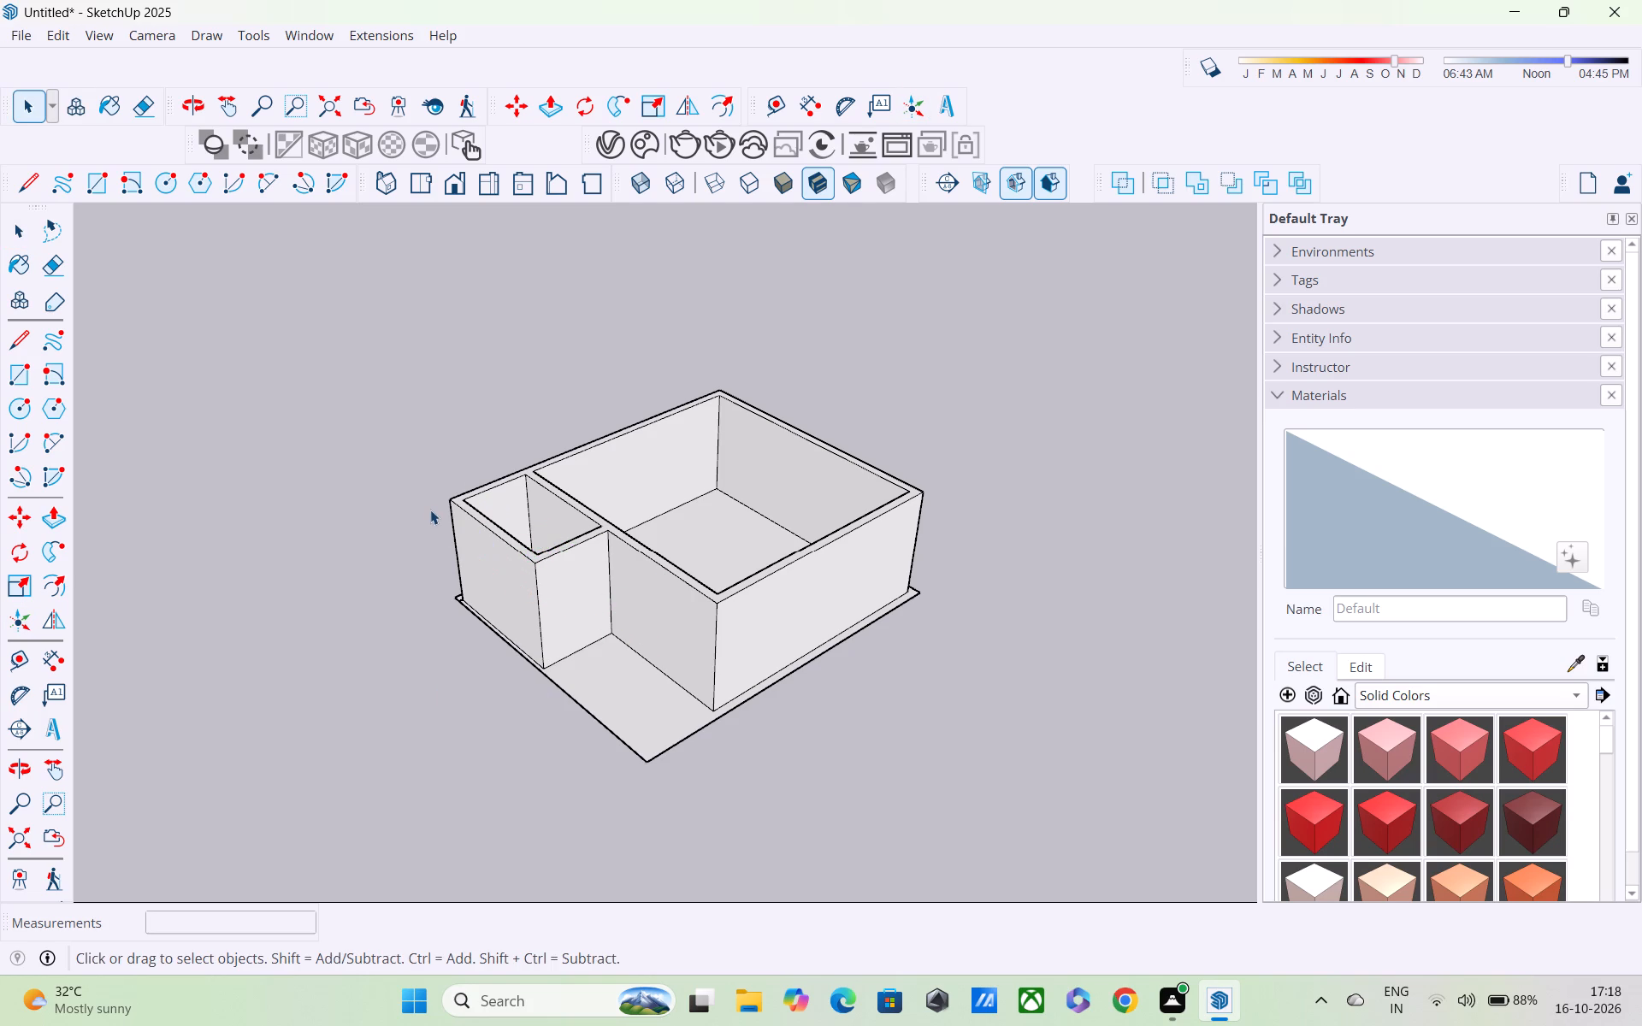
triple_click(489, 534)
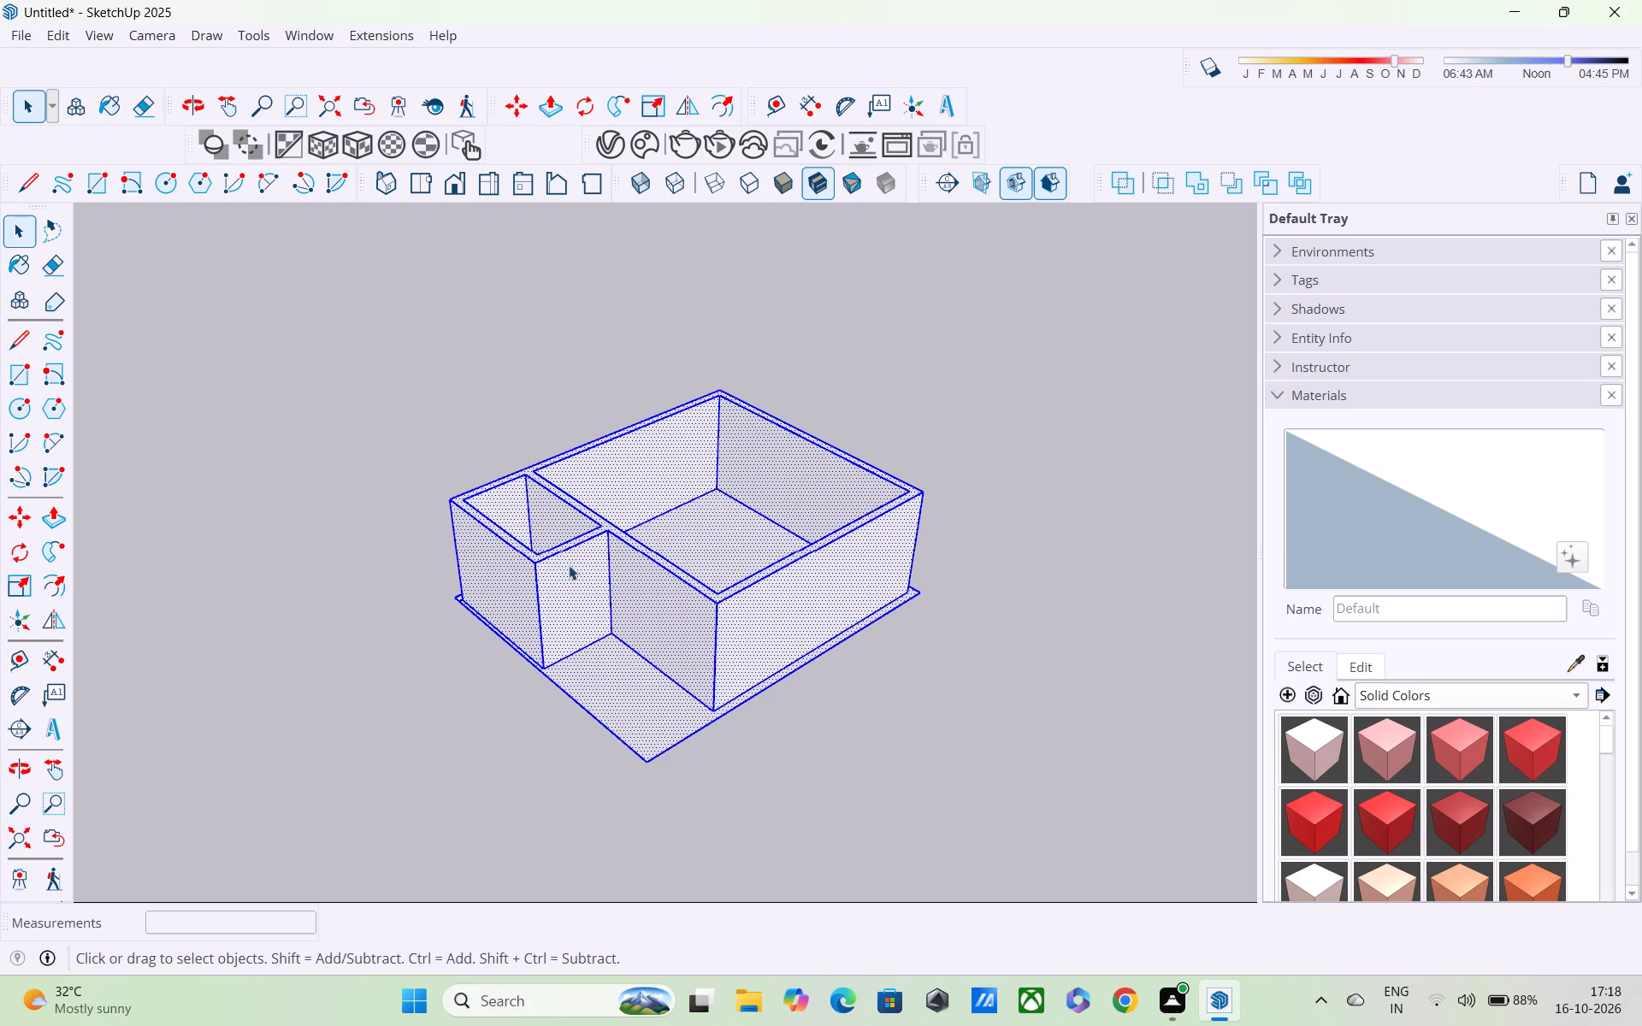
middle_click_drag(569, 565, 612, 437)
scroll(683, 508, "up", 3)
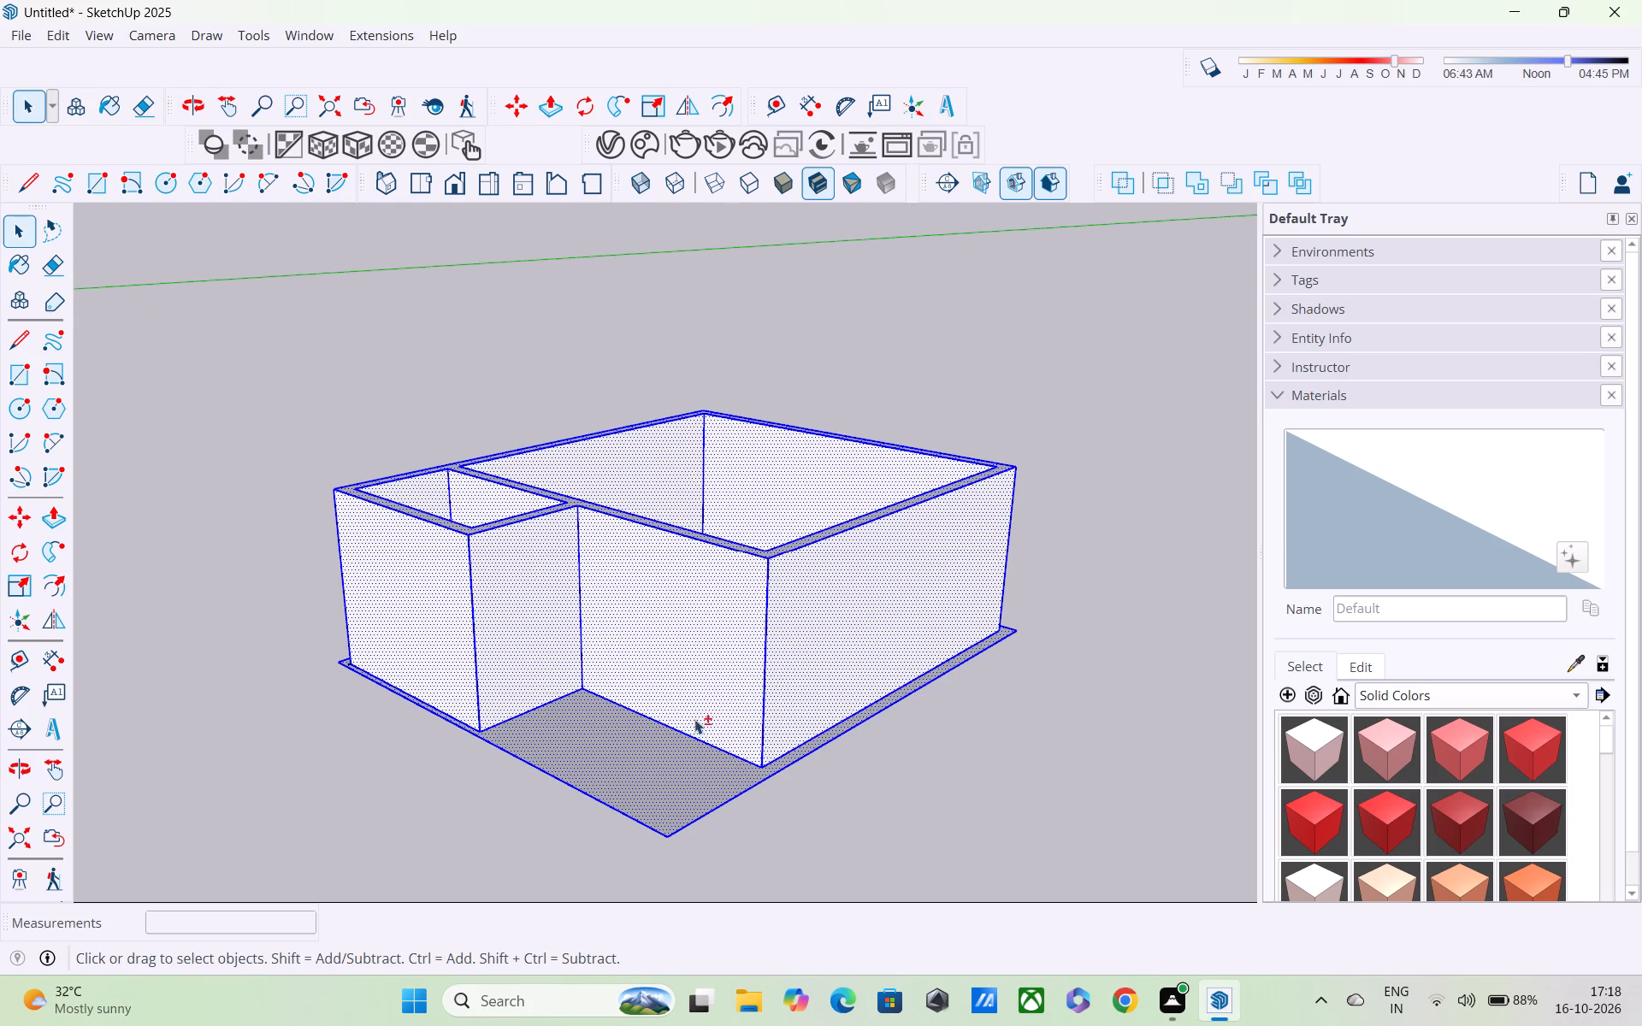
left_click(686, 832, "shift")
double_click(676, 824, "shift")
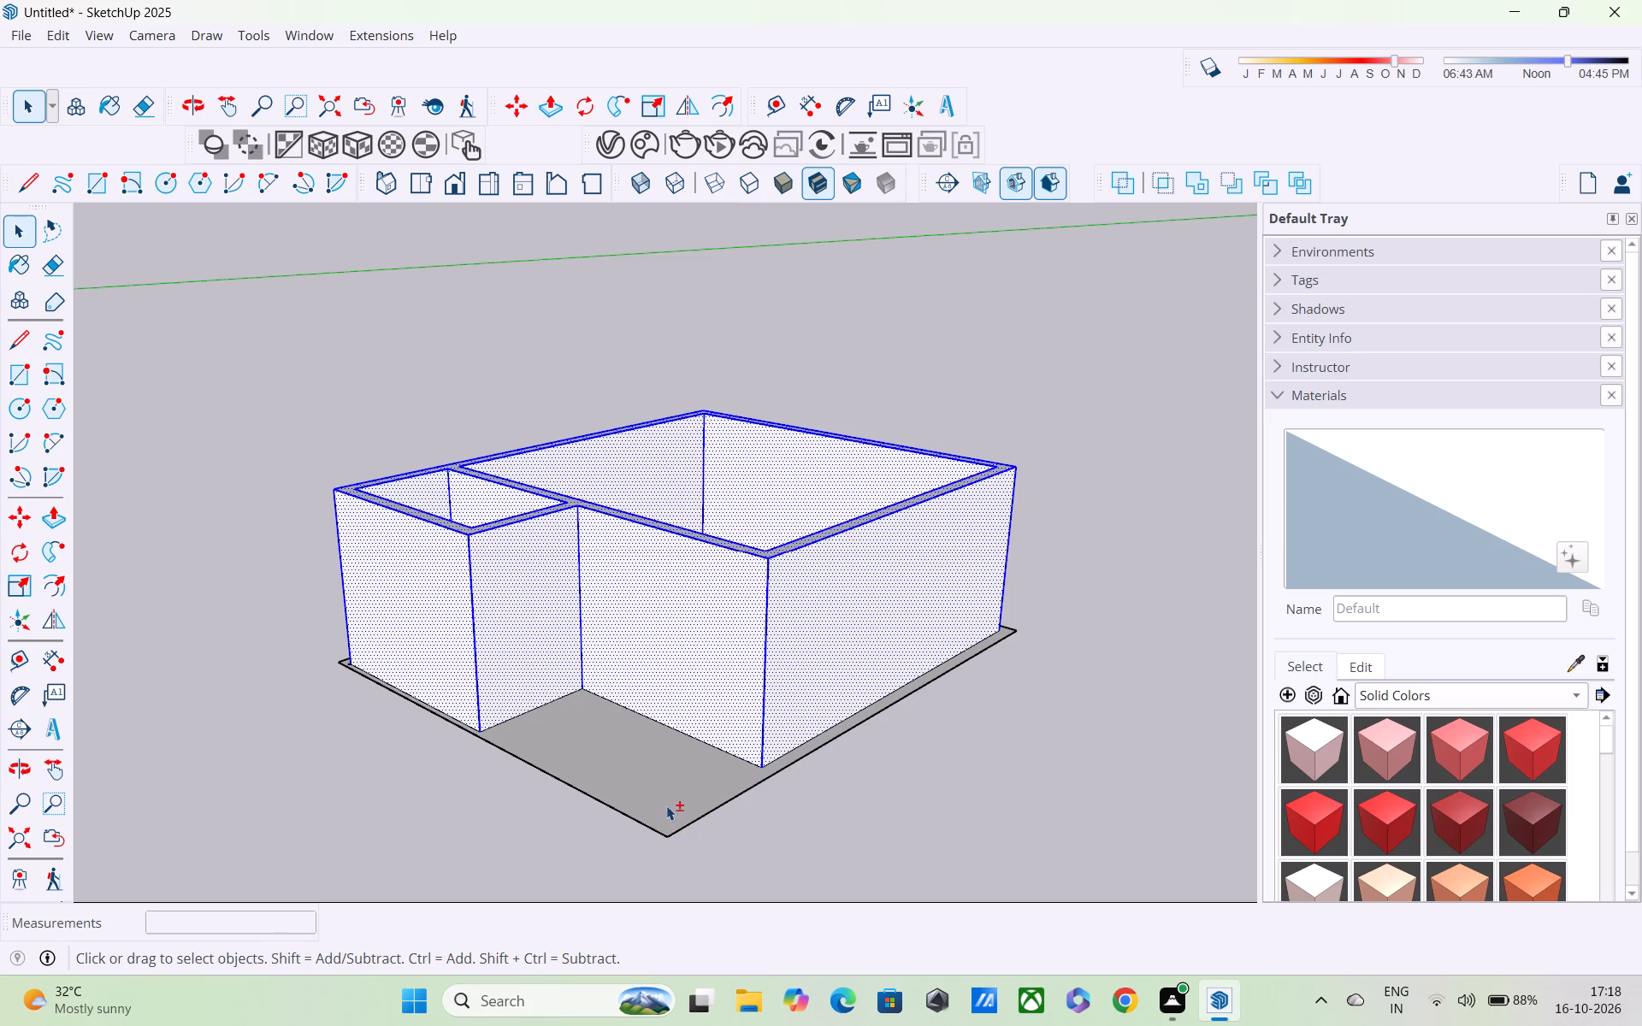
Add the bottom wall edges of the small room and of the main room's wall facing the open corner to the selection.
scroll(670, 799, "down", 2, "shift")
middle_click_drag(678, 796, 1325, 549)
middle_click_drag(562, 689, 891, 733, "shift")
scroll(858, 710, "up", 3)
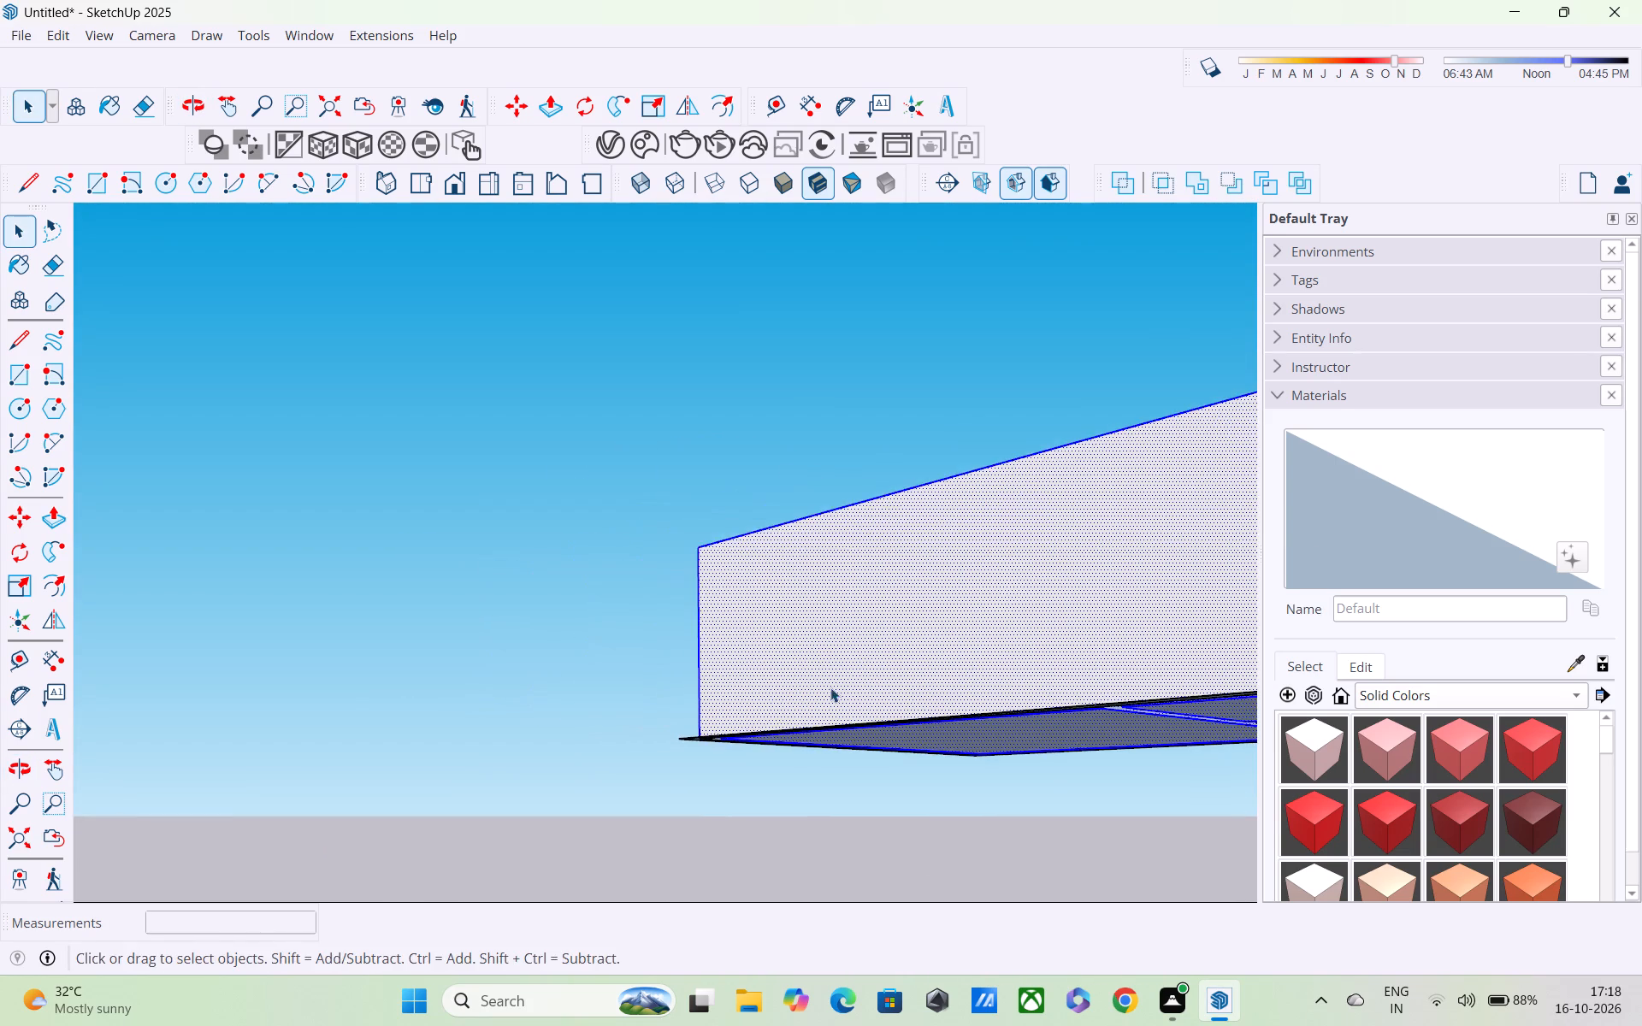
middle_click_drag(818, 684, 398, 858)
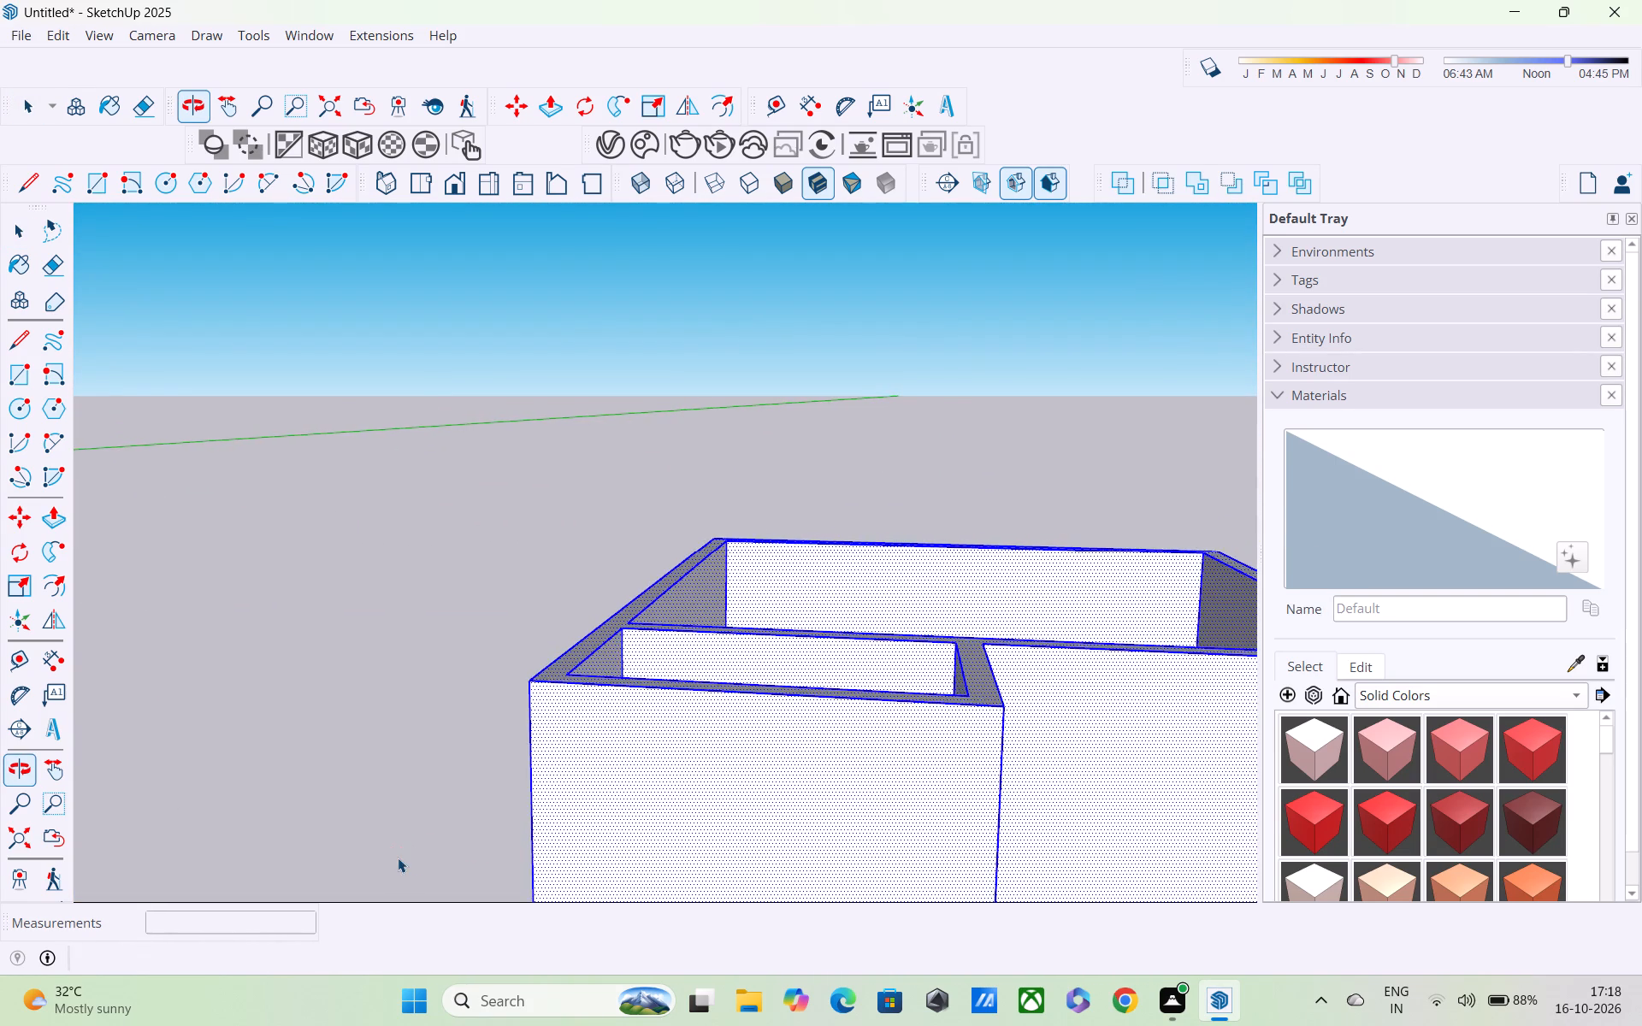
scroll(410, 858, "down", 4)
middle_click_drag(452, 864, 178, 471)
scroll(312, 502, "up", 4)
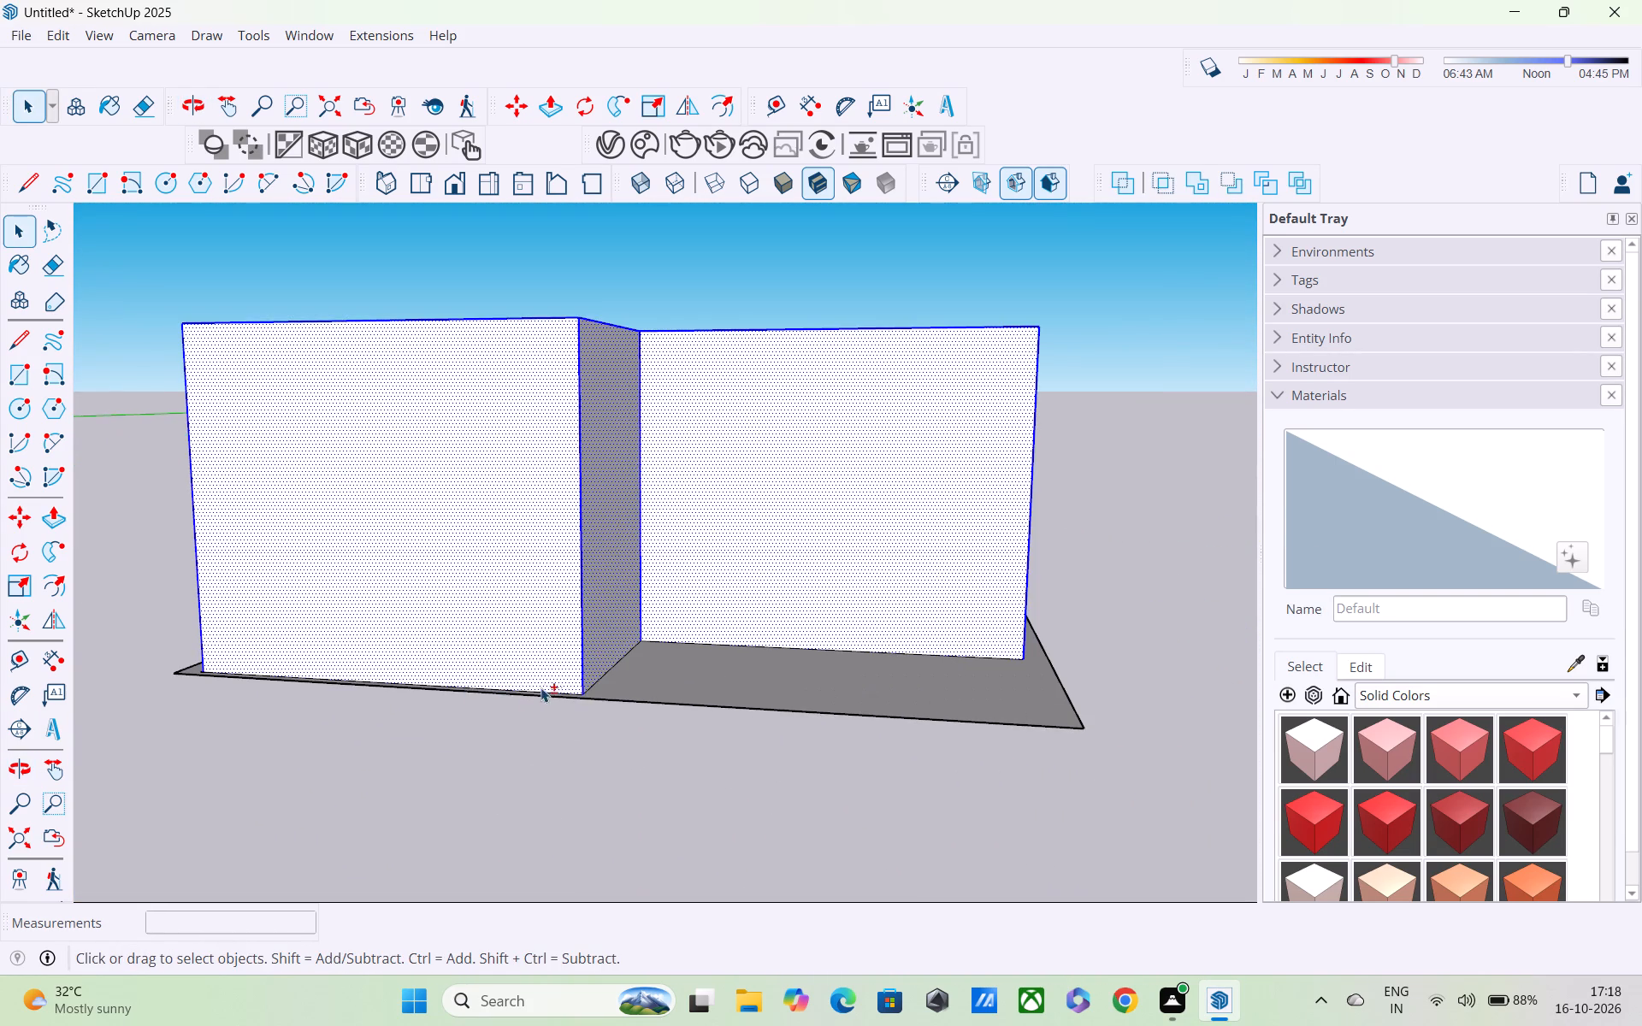
scroll(546, 688, "up", 10, "shift")
left_click(569, 696, "shift")
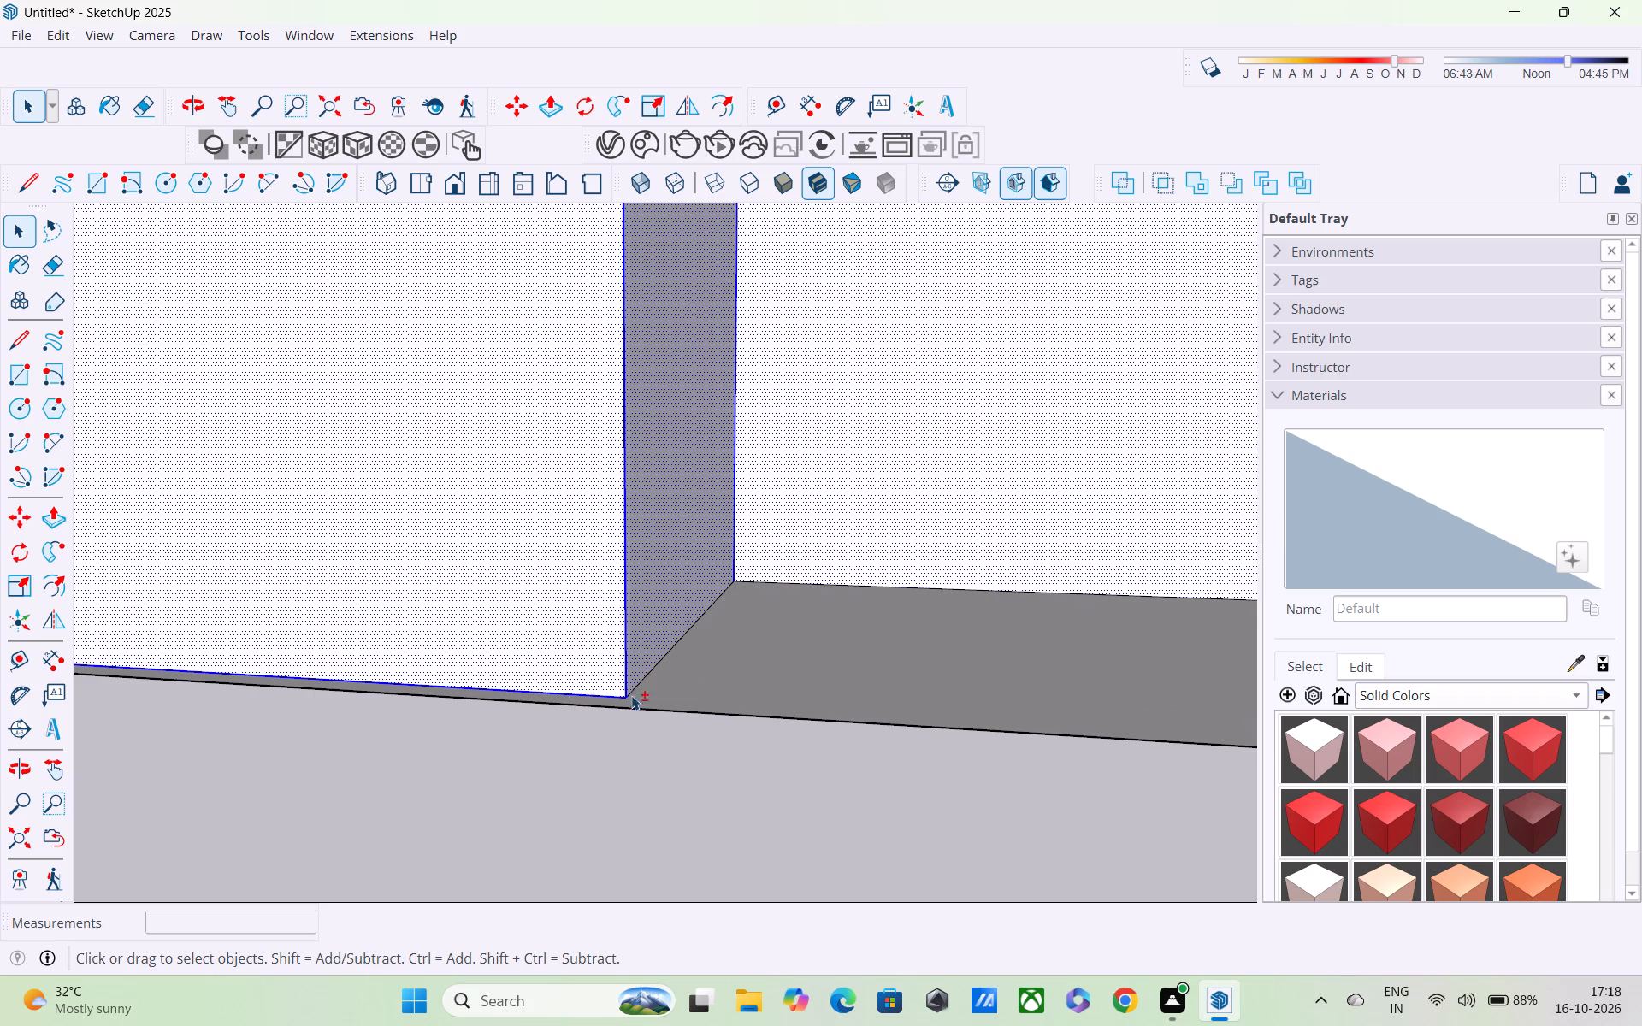
left_click(673, 664, "shift")
left_click(673, 664, "shift")
left_click(667, 657, "shift")
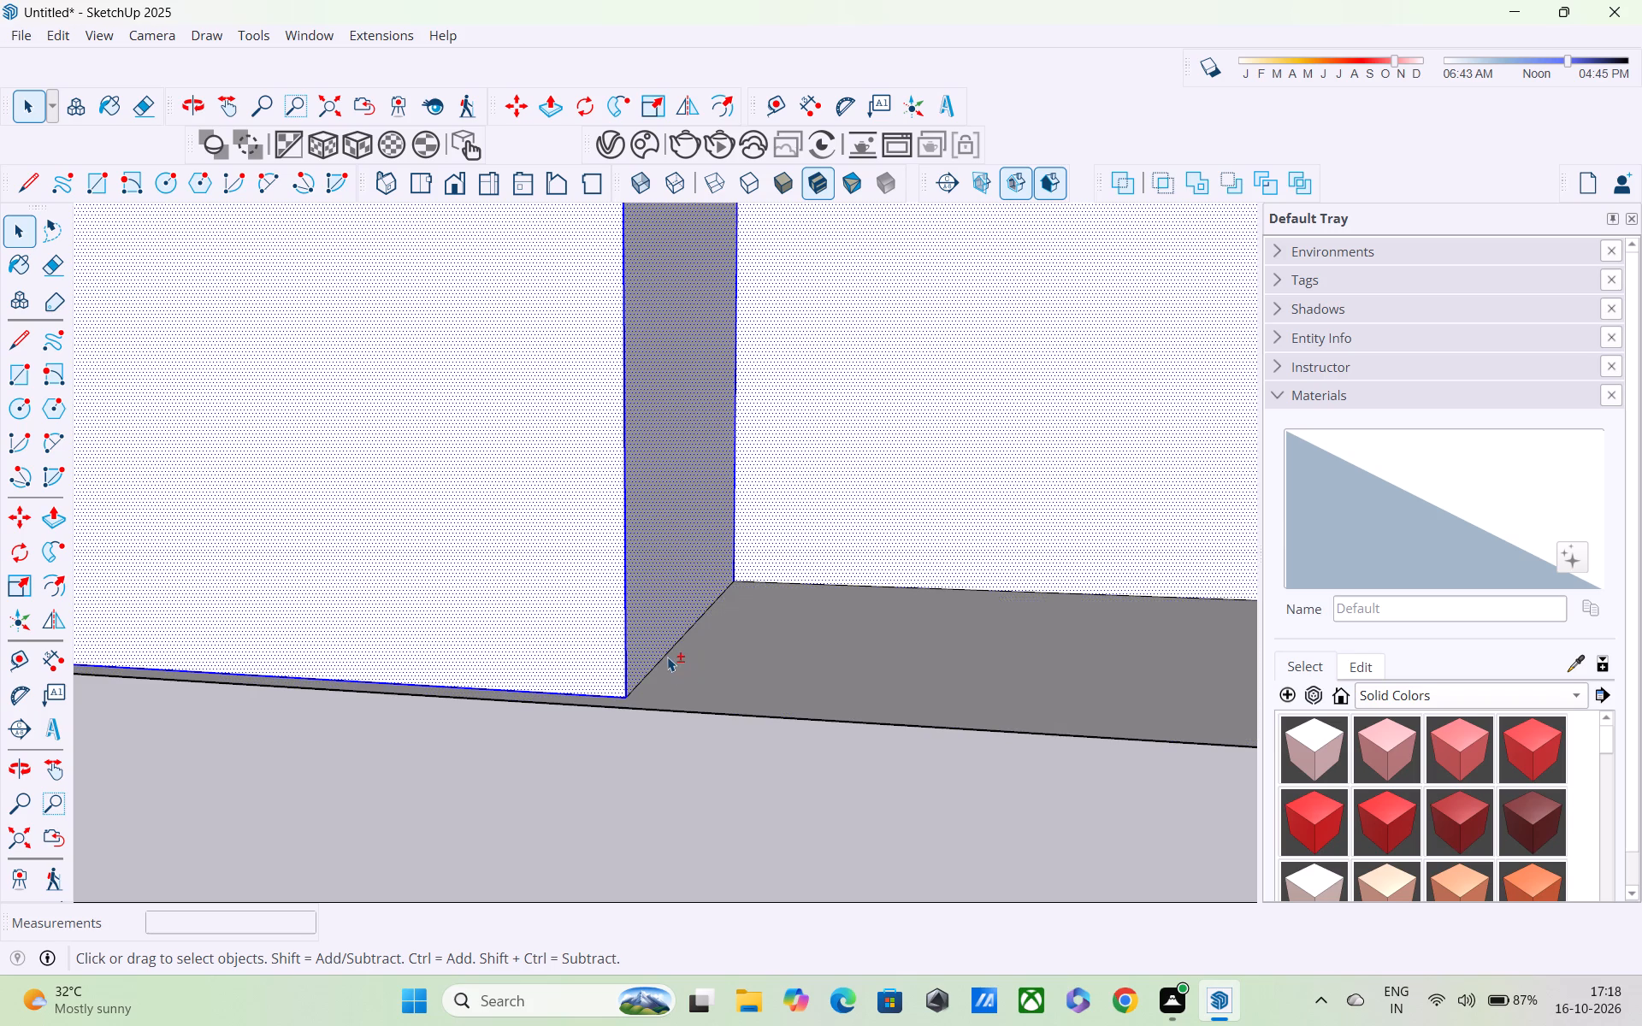
left_click(862, 586, "shift")
Add the bottom edge of the main room's side wall running back from the open corner, keeping the base face deselected.
scroll(862, 586, "down", 3, "shift")
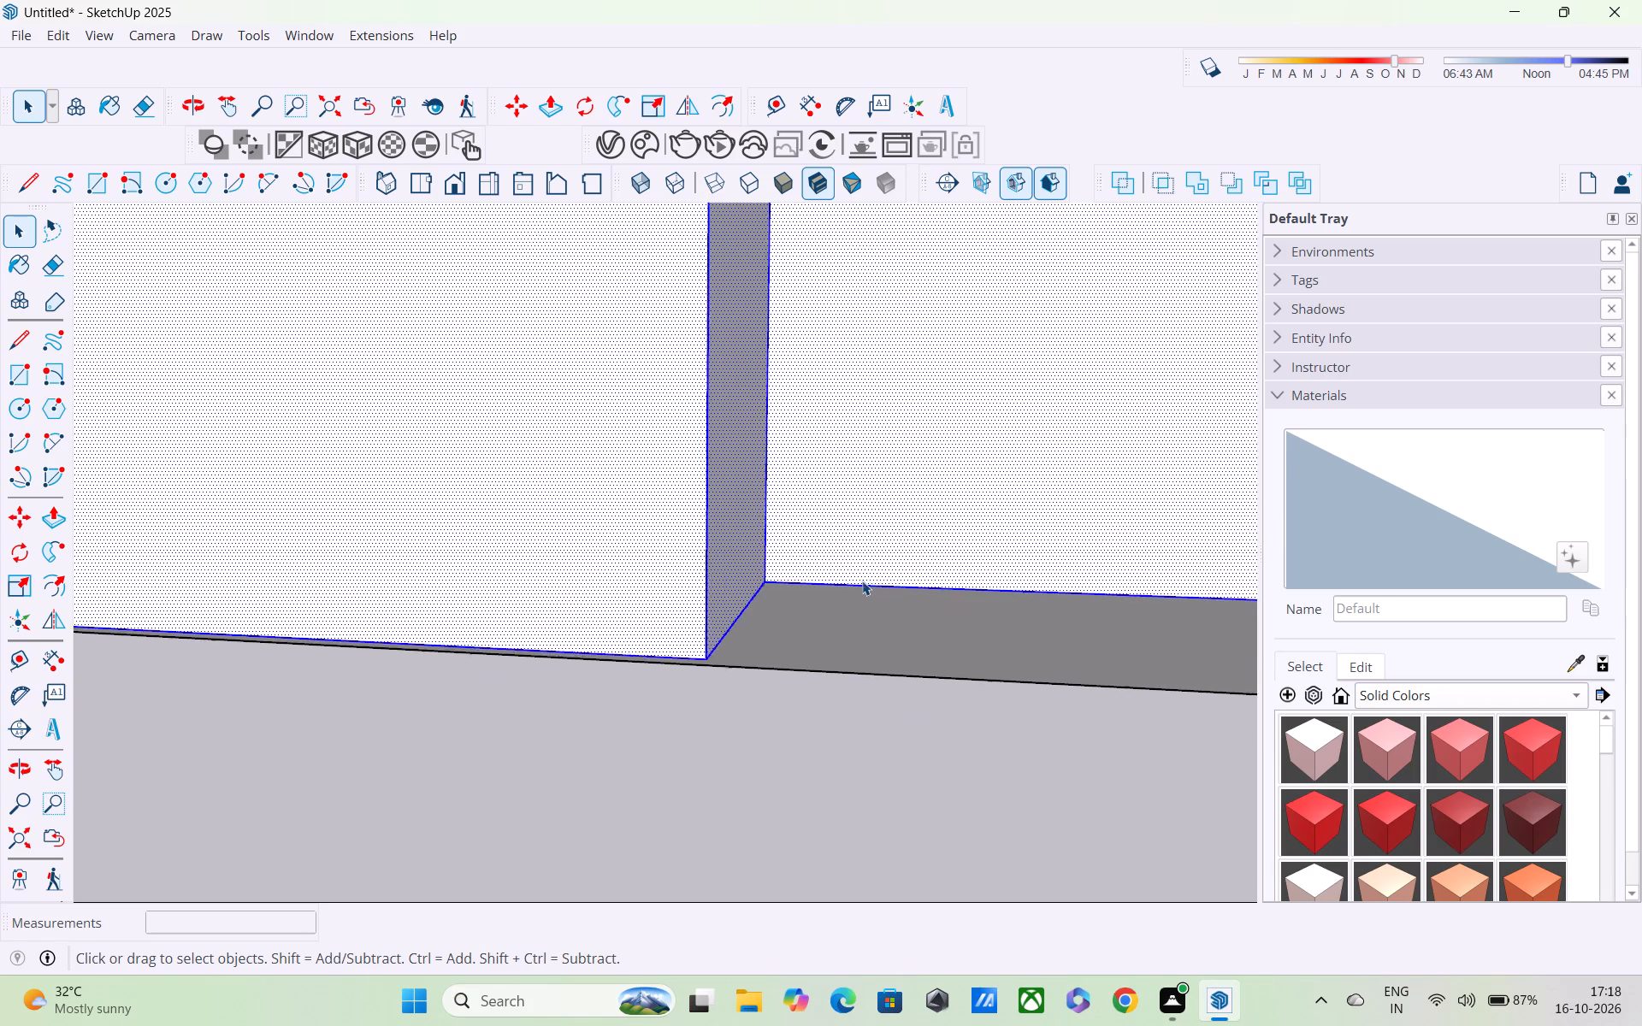
scroll(862, 581, "down", 2, "shift")
middle_click_drag(852, 562, 268, 560)
scroll(402, 635, "up", 5)
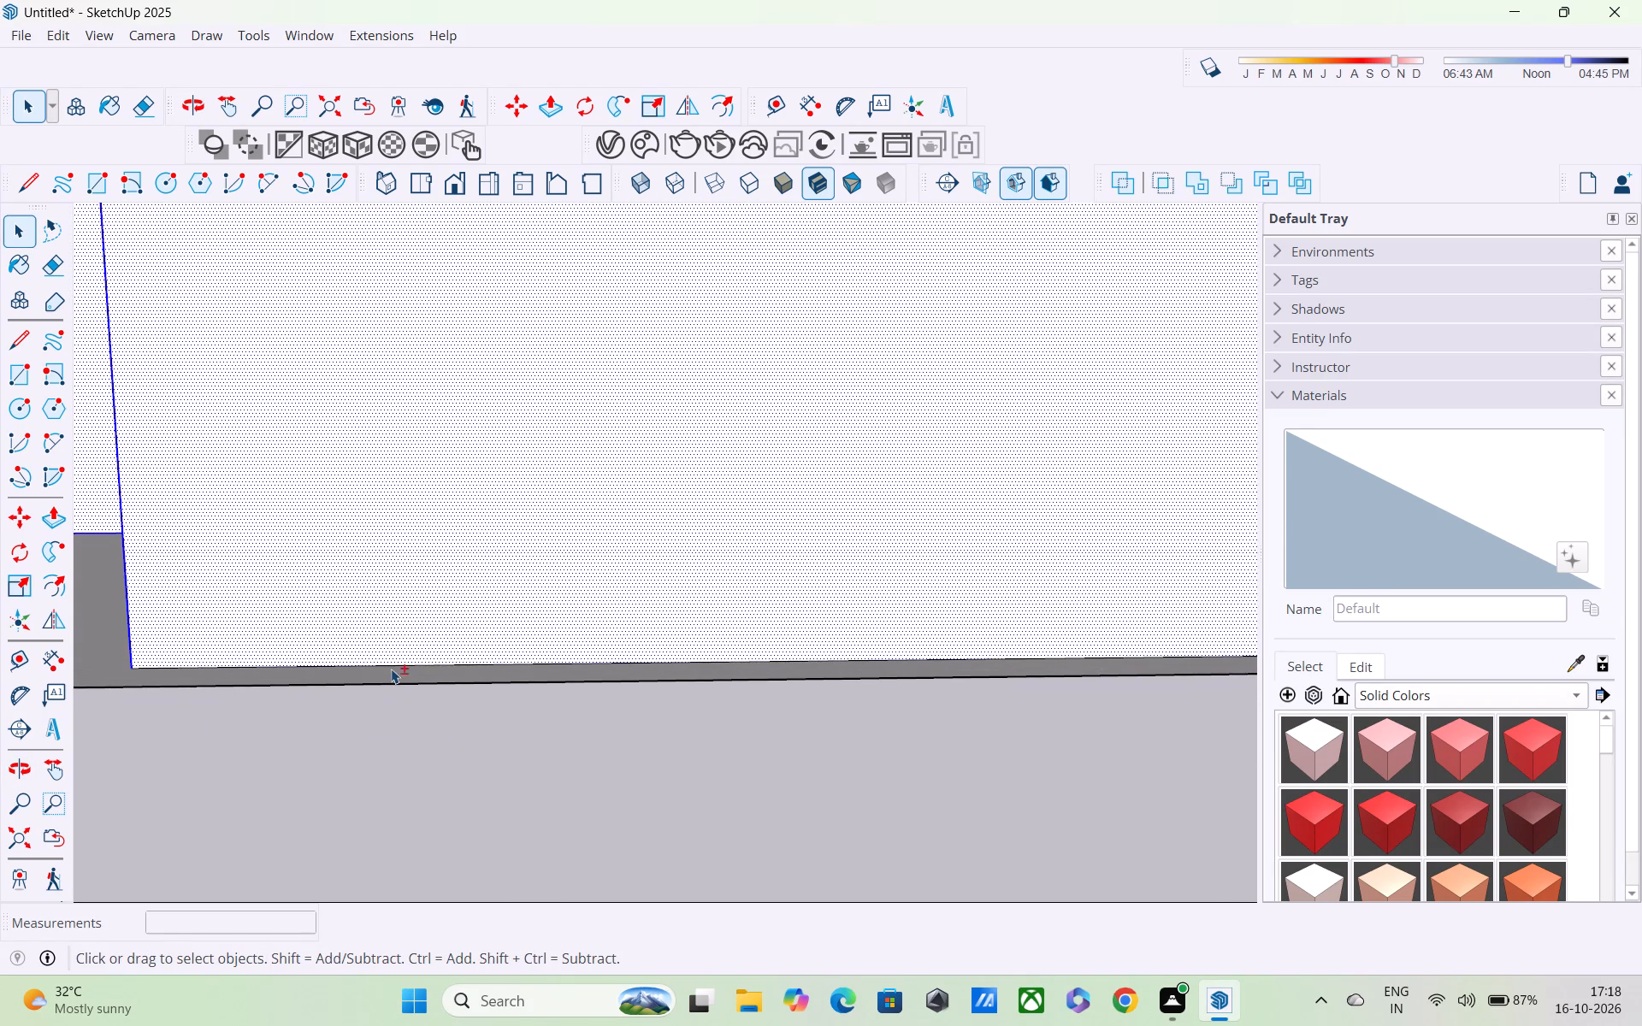
left_click(391, 663, "shift")
scroll(391, 663, "down", 2, "shift")
left_click(394, 633, "shift")
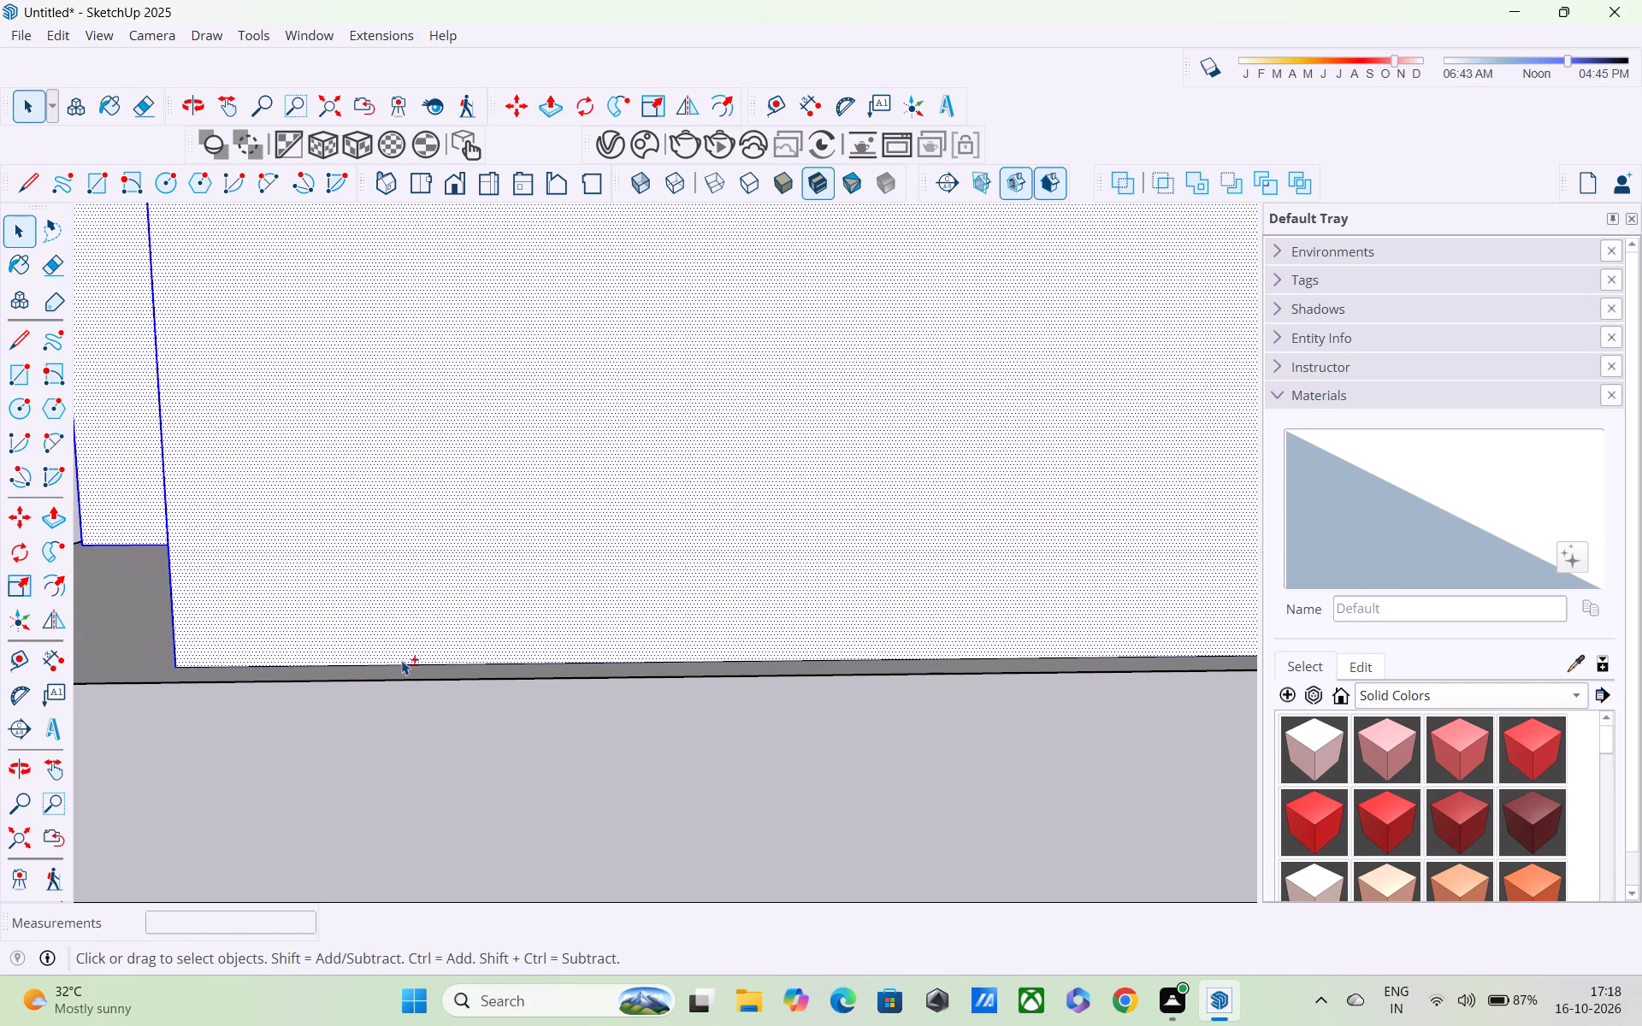
left_click(402, 663, "shift")
left_click(396, 639, "shift")
left_click(399, 669, "shift")
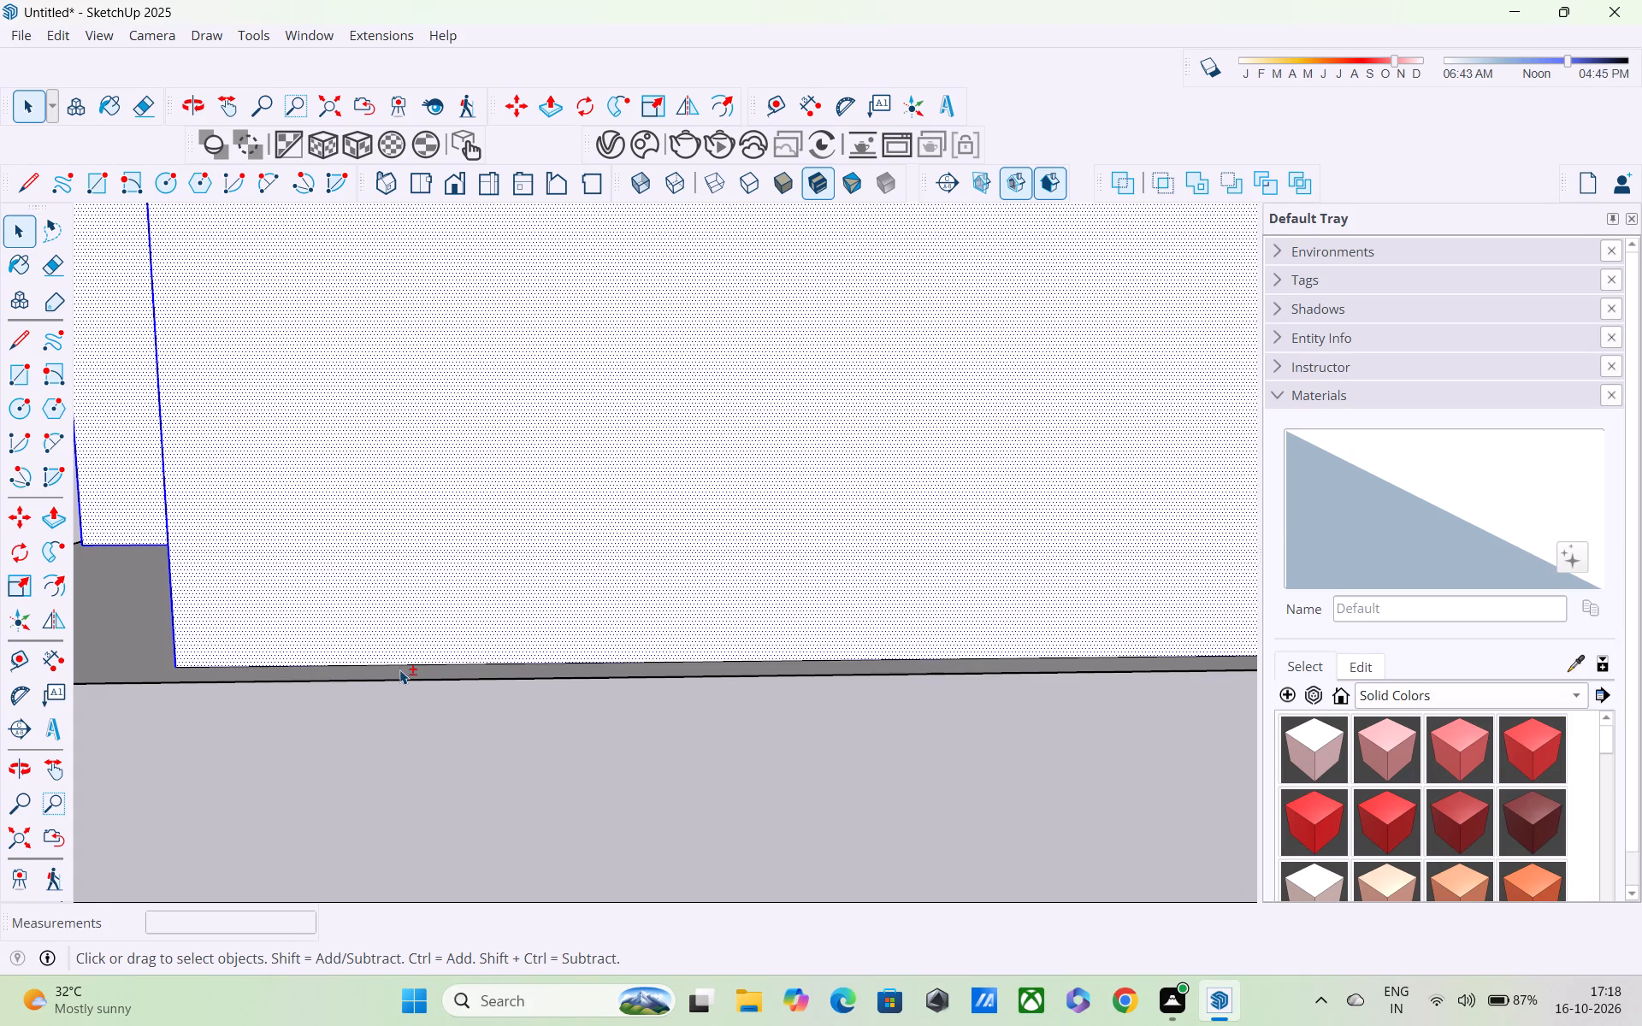
left_click(399, 664, "shift")
left_click(399, 669, "shift")
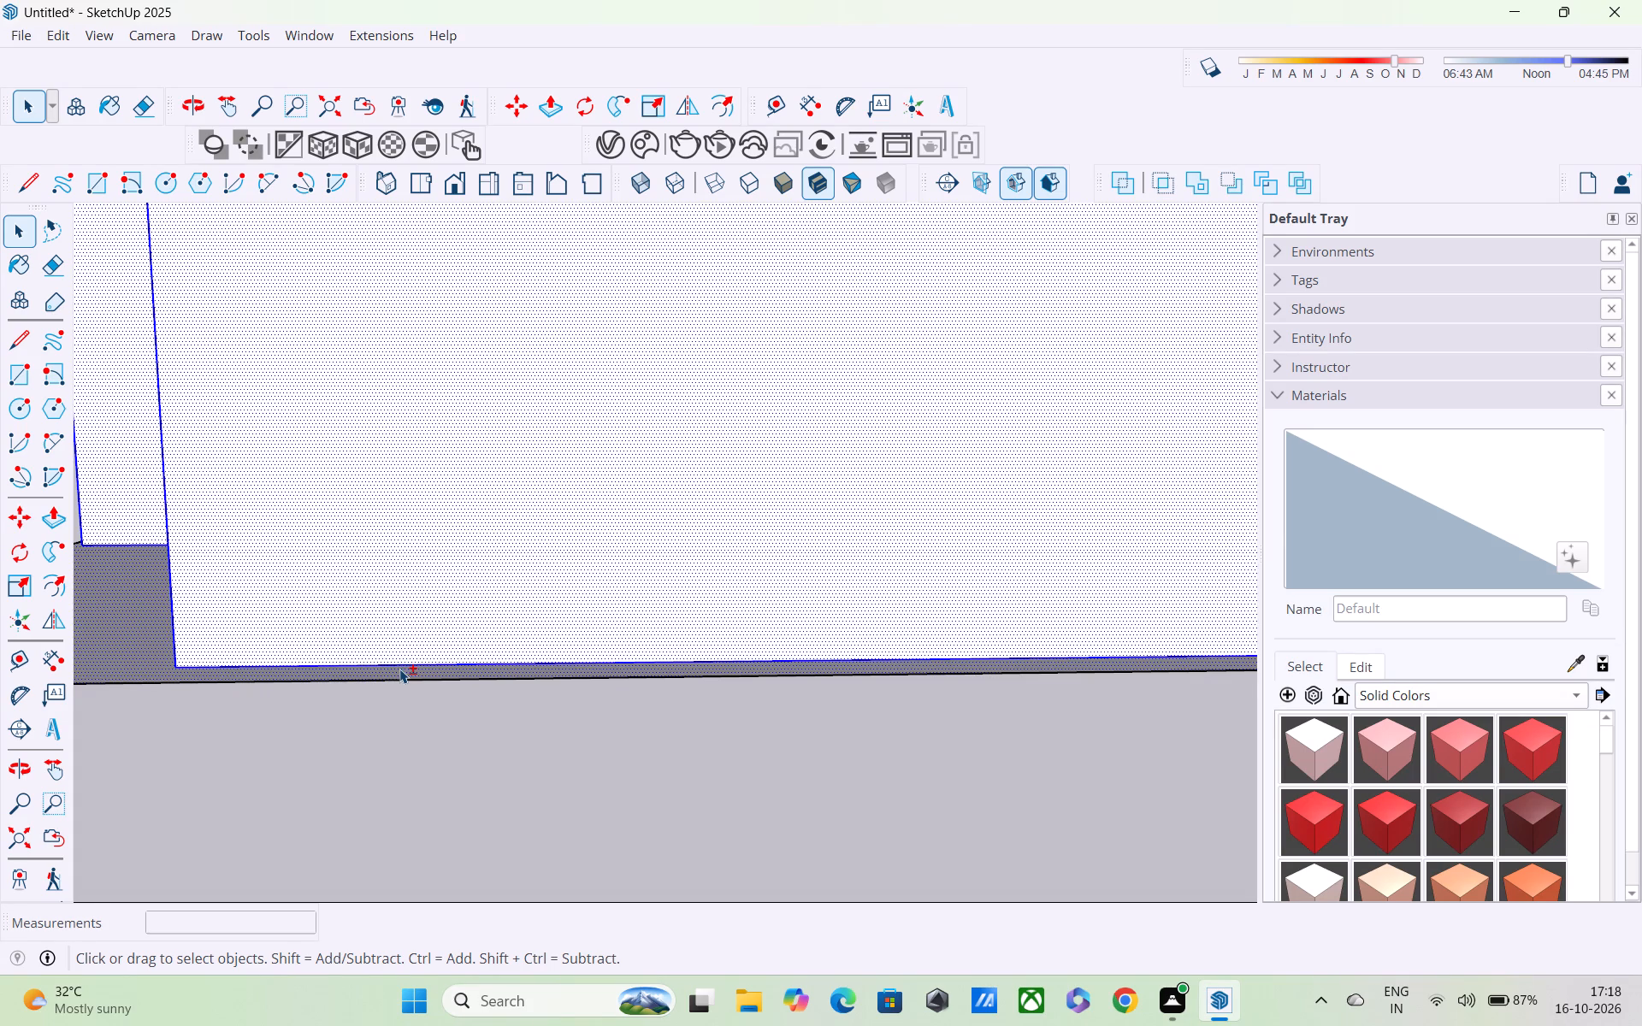
scroll(399, 669, "down", 1, "shift")
middle_click_drag(413, 685, 590, 828, "shift")
middle_click_drag(422, 690, 474, 657)
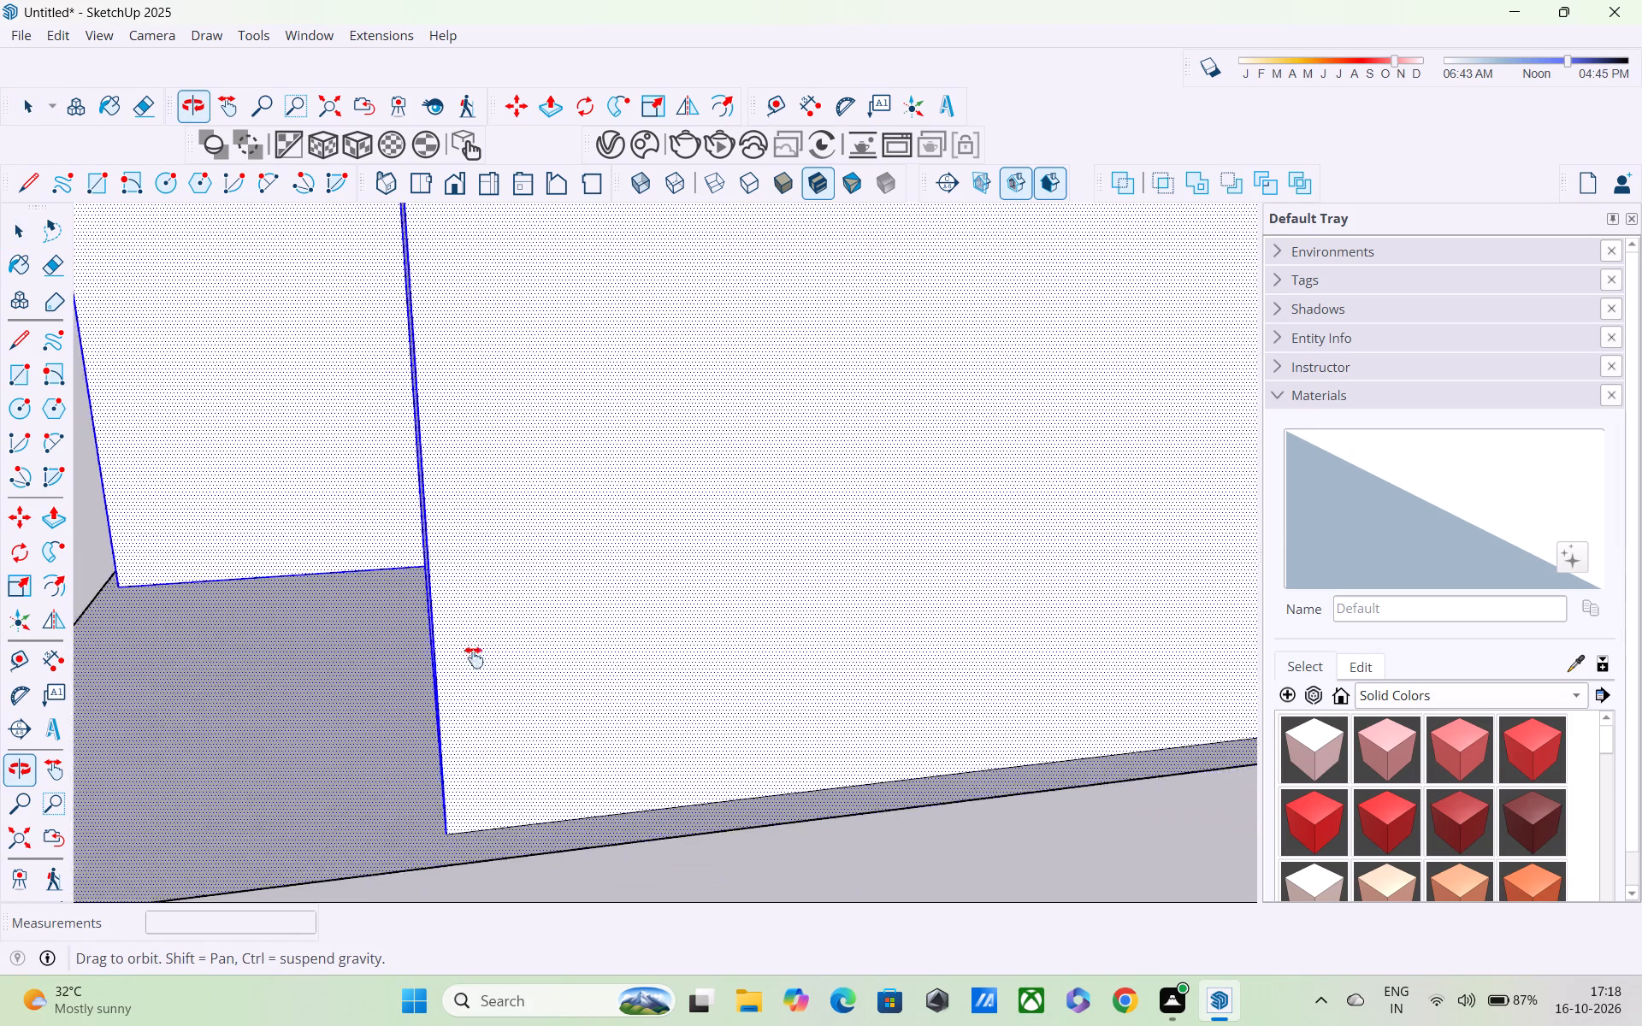
middle_click_drag(474, 657, 404, 393)
middle_click_drag(433, 465, 483, 650)
scroll(511, 719, "up", 4, "shift")
left_click(511, 719, "shift")
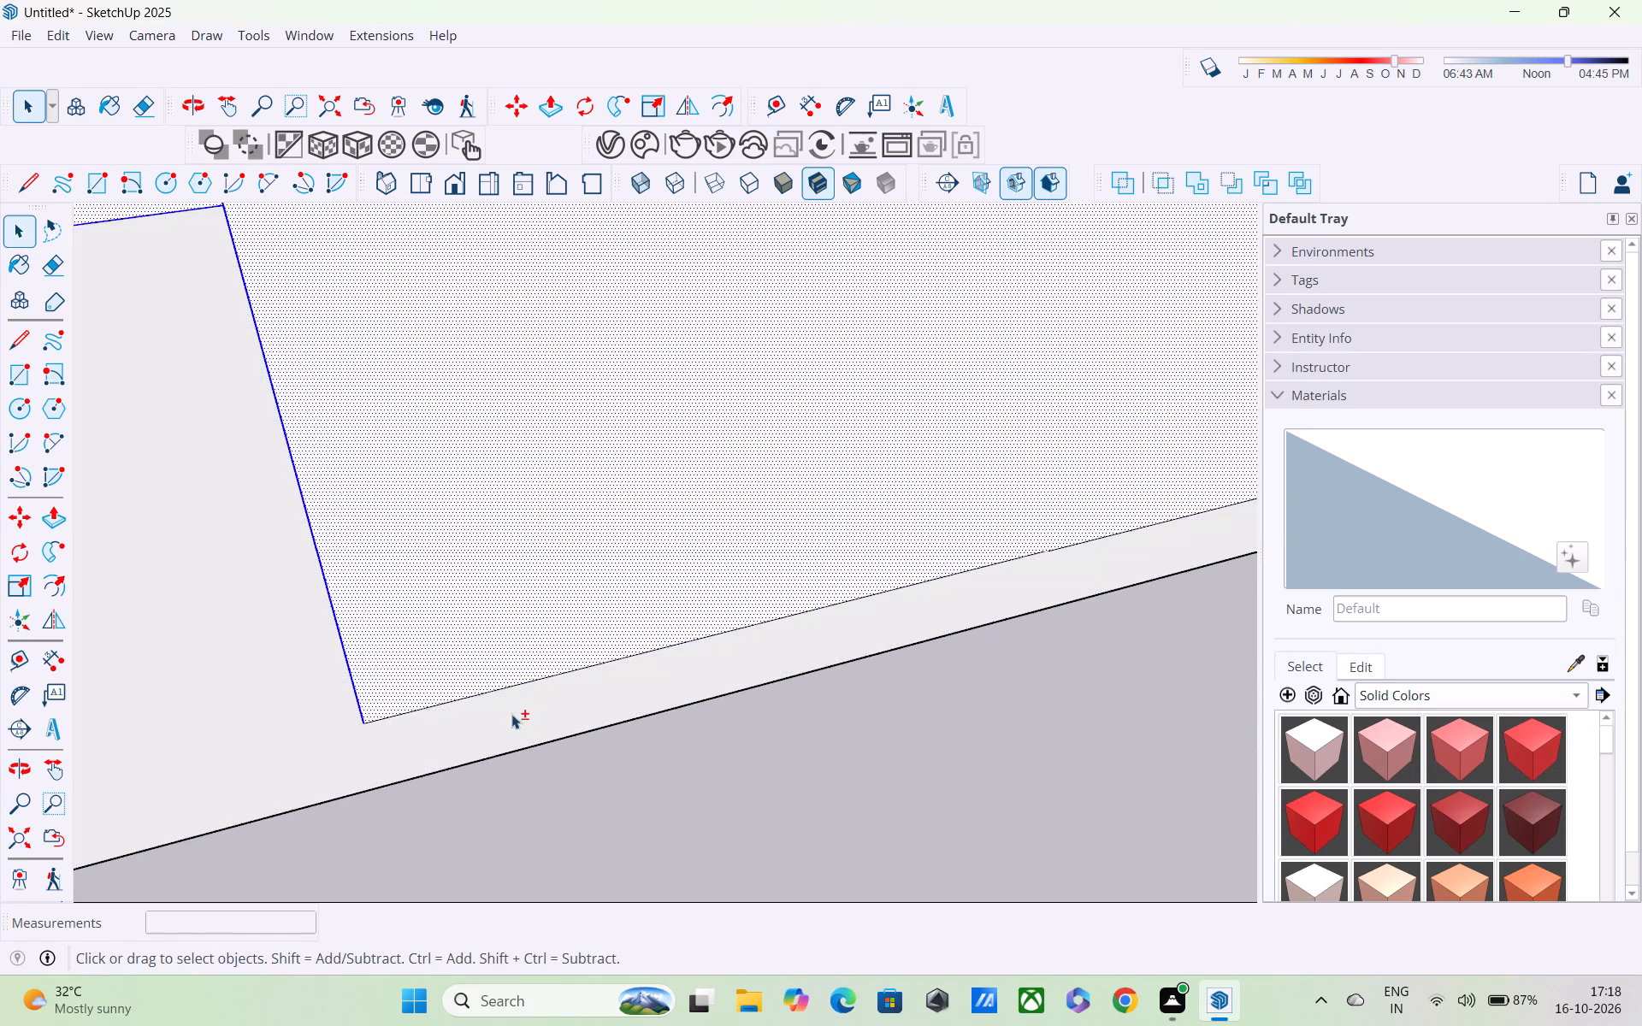
left_click(511, 690, "shift")
Add the bottom edge of the main room's rear wall to the selection.
scroll(510, 678, "down", 5, "shift")
middle_click_drag(522, 651, 415, 598)
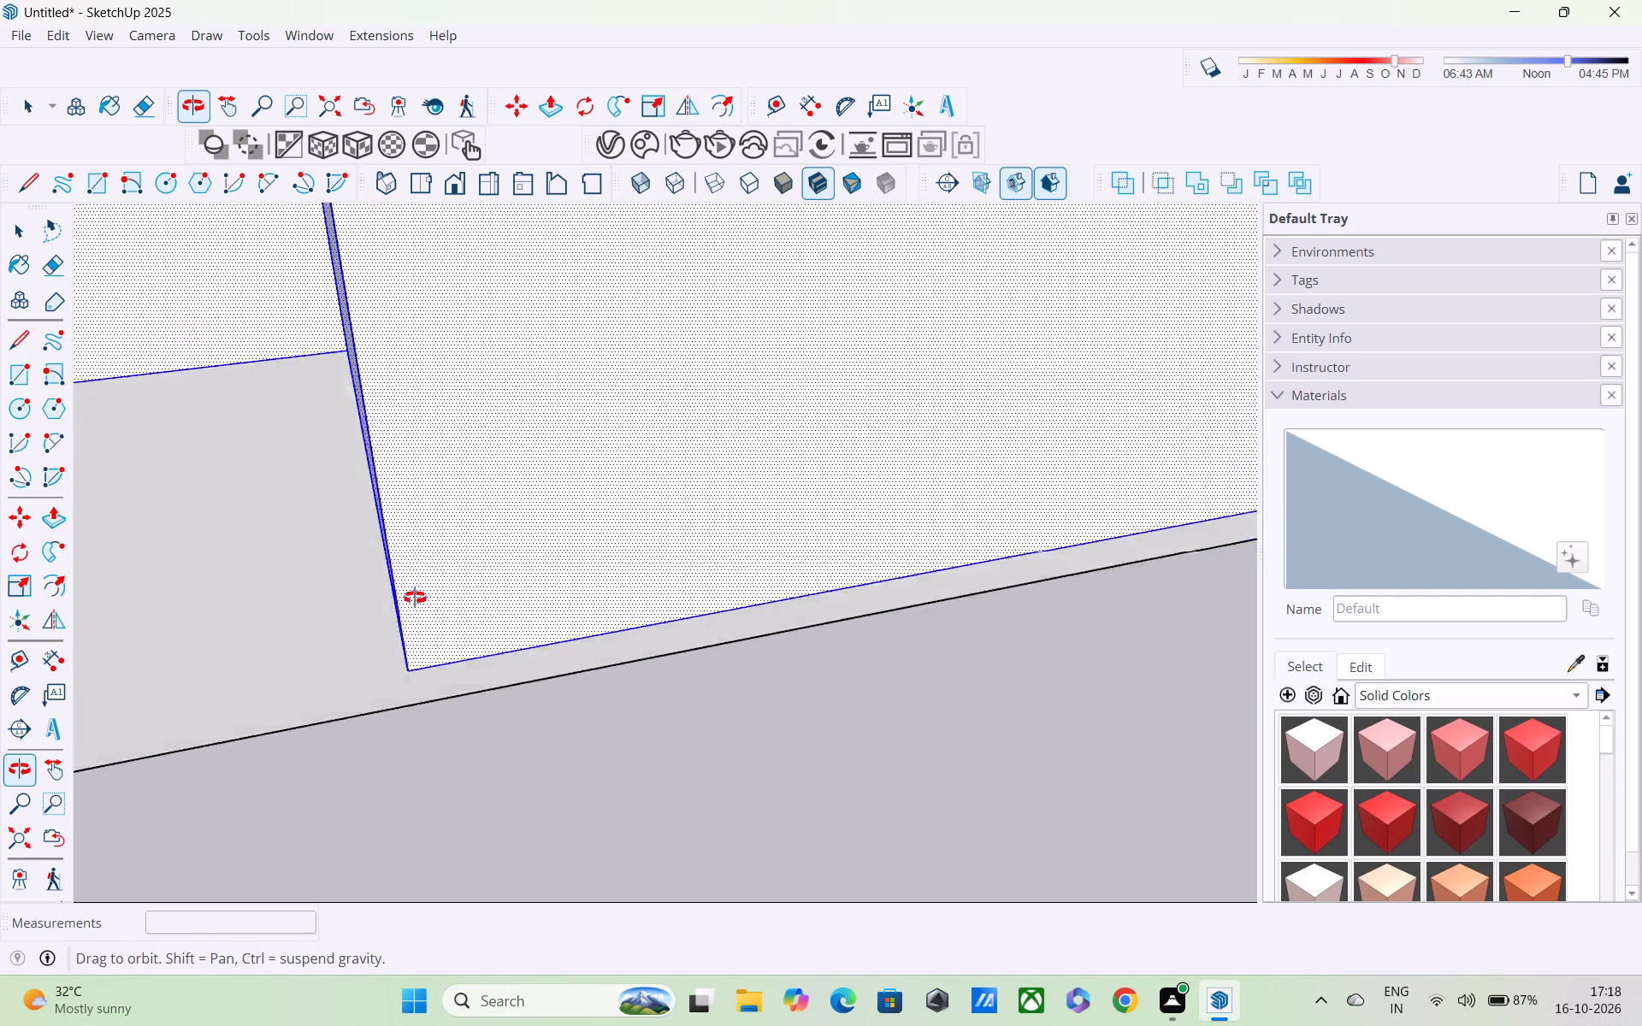
middle_click_drag(415, 598, 230, 572)
scroll(230, 572, "up", 1)
scroll(233, 567, "down", 11)
scroll(459, 597, "up", 1)
middle_click_drag(460, 597, 225, 535, "shift")
scroll(558, 545, "up", 4)
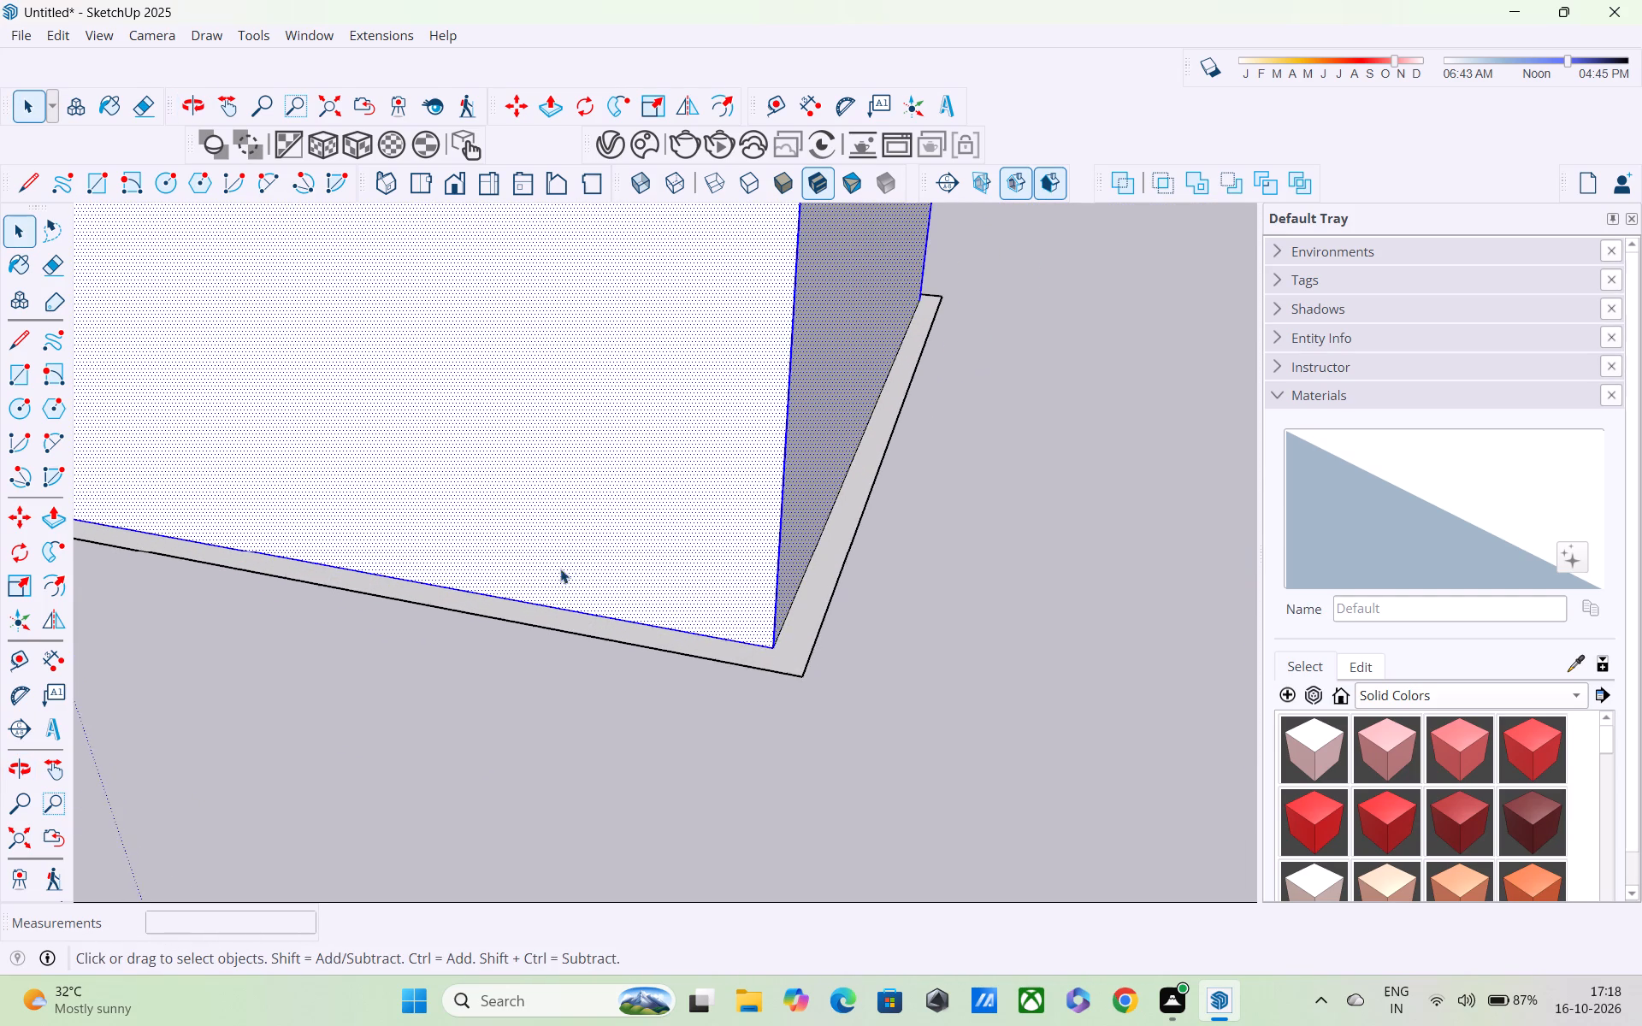
scroll(543, 569, "down", 2)
middle_click_drag(784, 627, 483, 631)
scroll(470, 576, "up", 5)
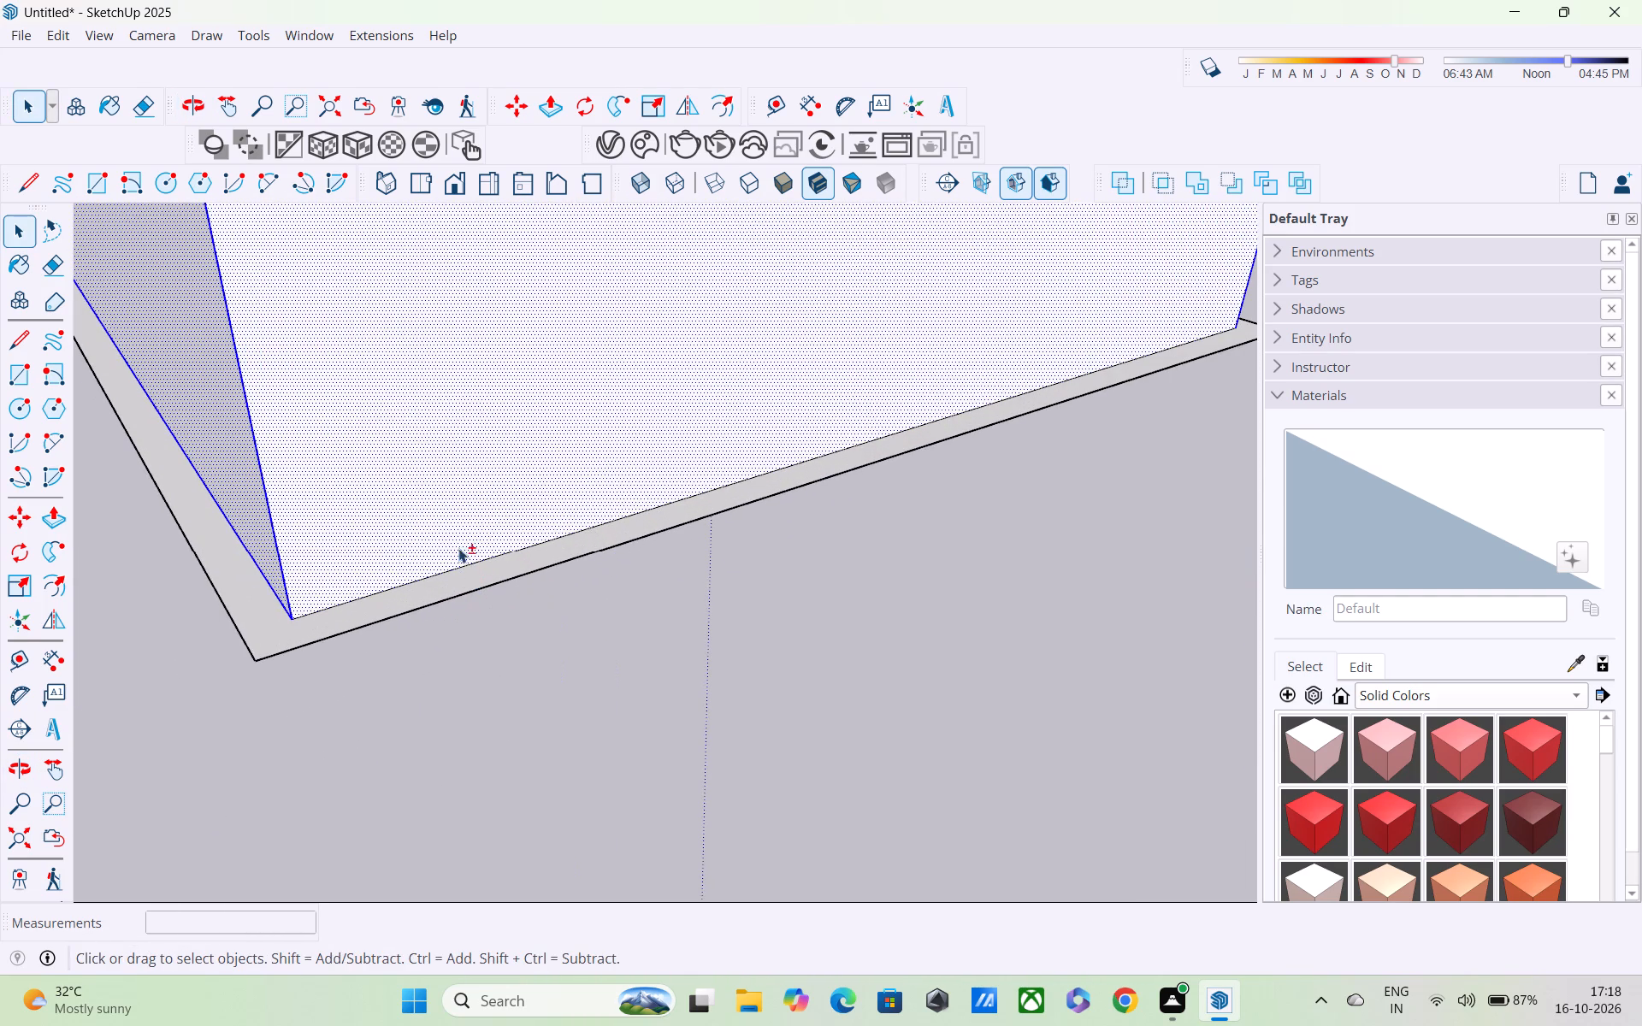
left_click(459, 570, "shift")
Deselect the floor face inside the main room.
scroll(459, 570, "down", 5, "shift")
scroll(718, 529, "up", 1)
middle_click_drag(718, 528, 566, 545)
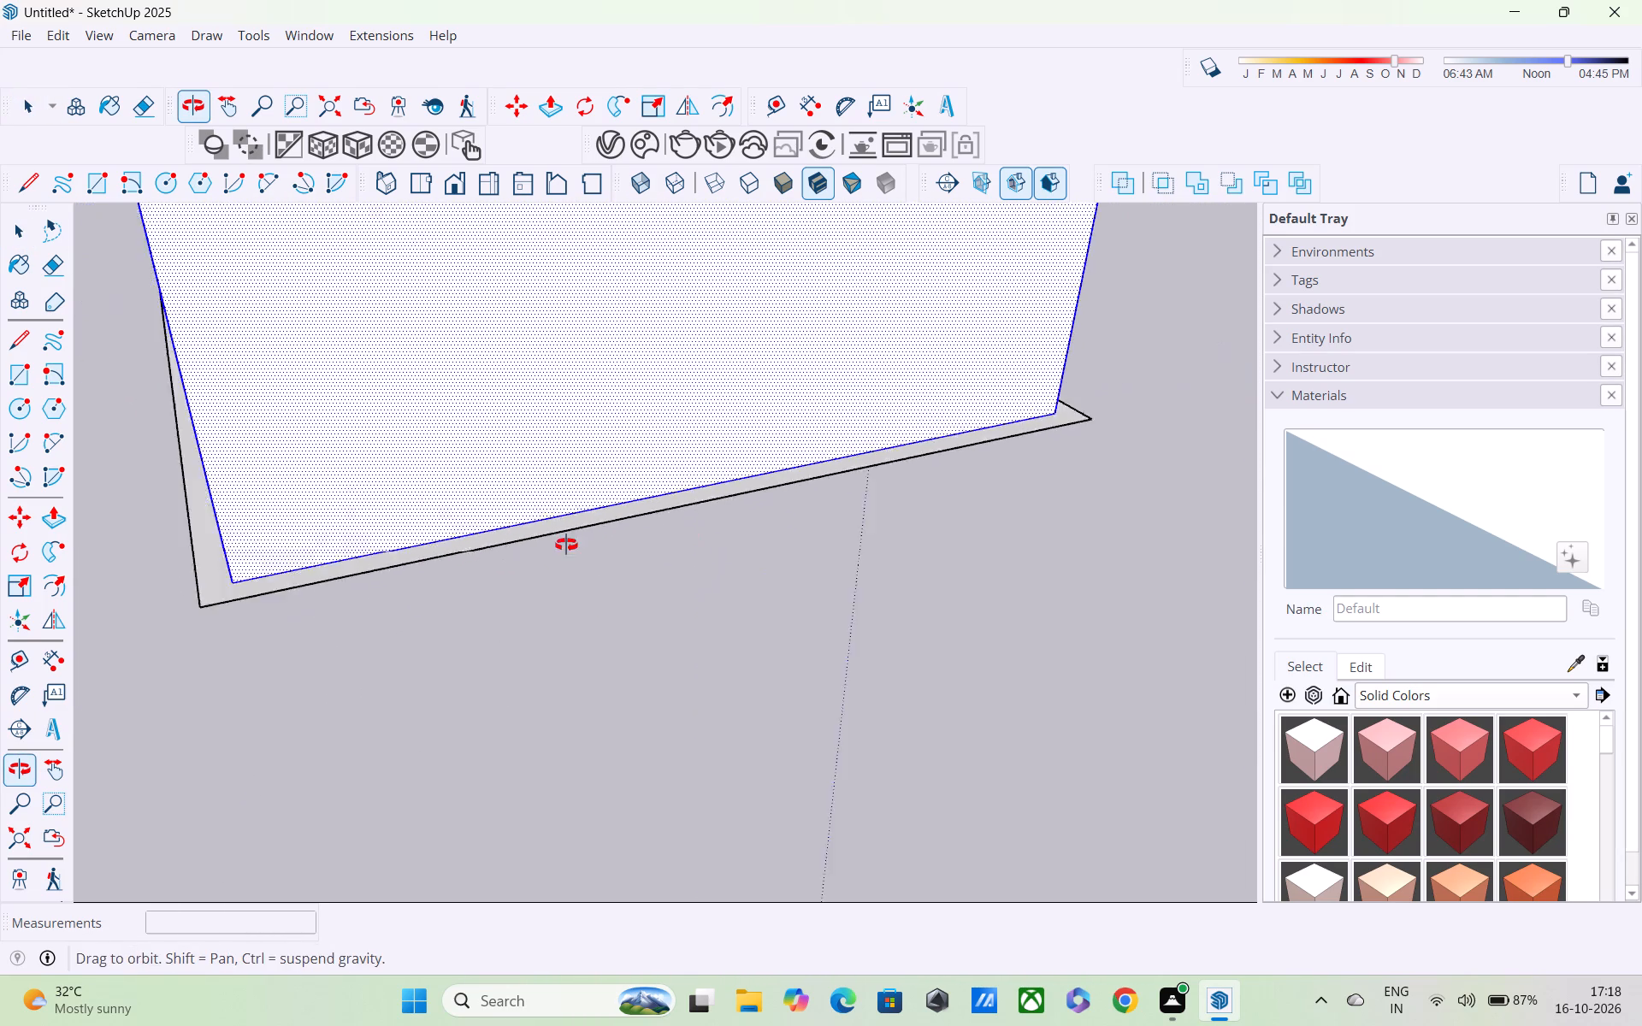
middle_click_drag(566, 545, 249, 563)
scroll(287, 559, "down", 6)
scroll(505, 528, "down", 1)
middle_click_drag(507, 526, 547, 637)
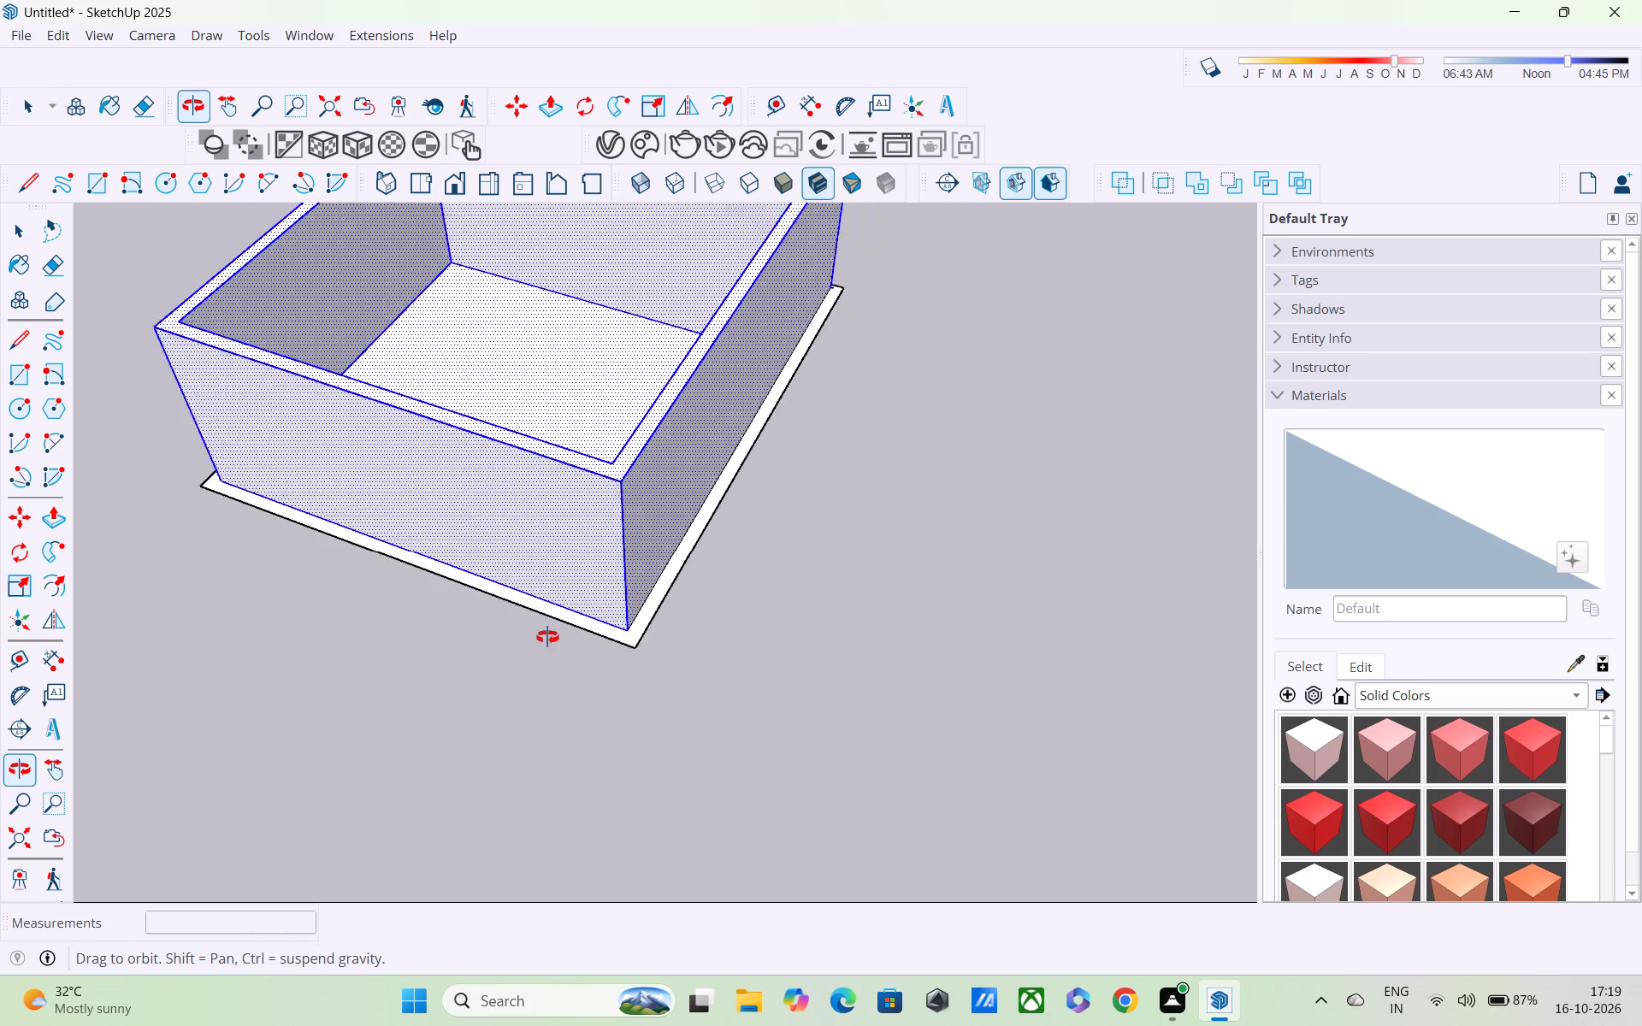
middle_click_drag(547, 637, 582, 899)
scroll(582, 899, "up", 1, "shift")
left_click(532, 606, "shift")
Add the bottom edge of the long wall shared by the main room and the small room to the selection.
scroll(533, 601, "down", 7, "shift")
middle_click_drag(532, 616, 582, 557, "shift")
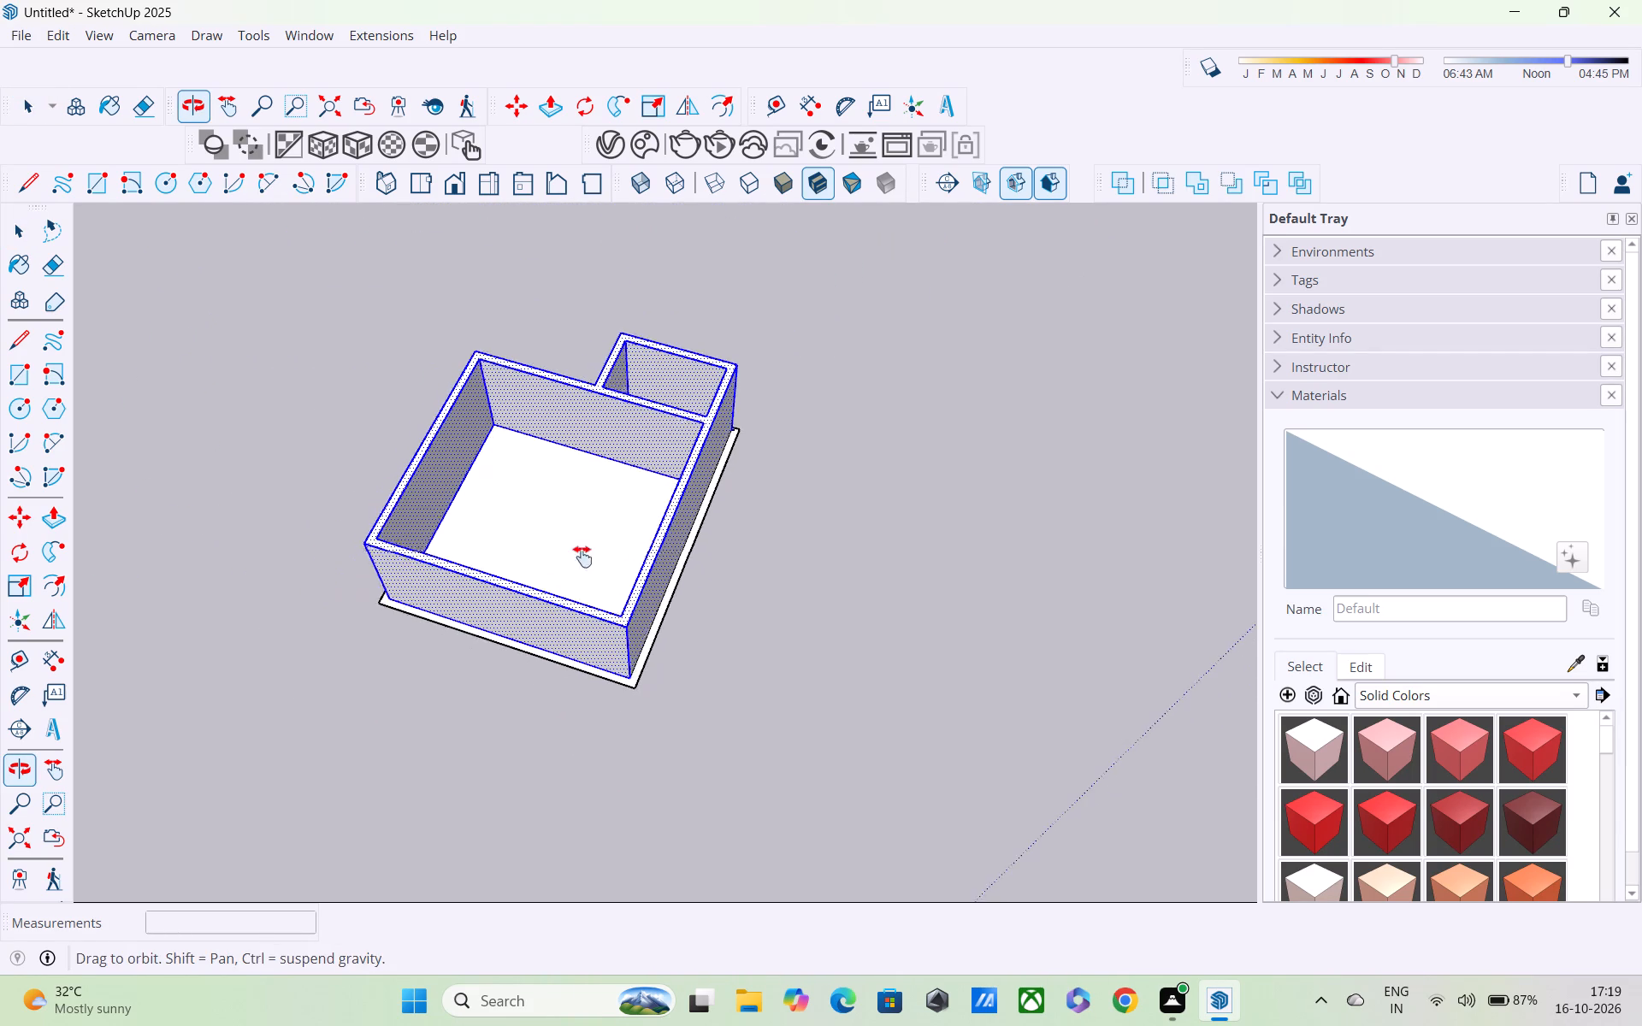
middle_click_drag(582, 557, 628, 509, "shift")
scroll(629, 509, "up", 1, "shift")
scroll(630, 508, "down", 6)
middle_click_drag(594, 561, 187, 514)
scroll(193, 516, "up", 1)
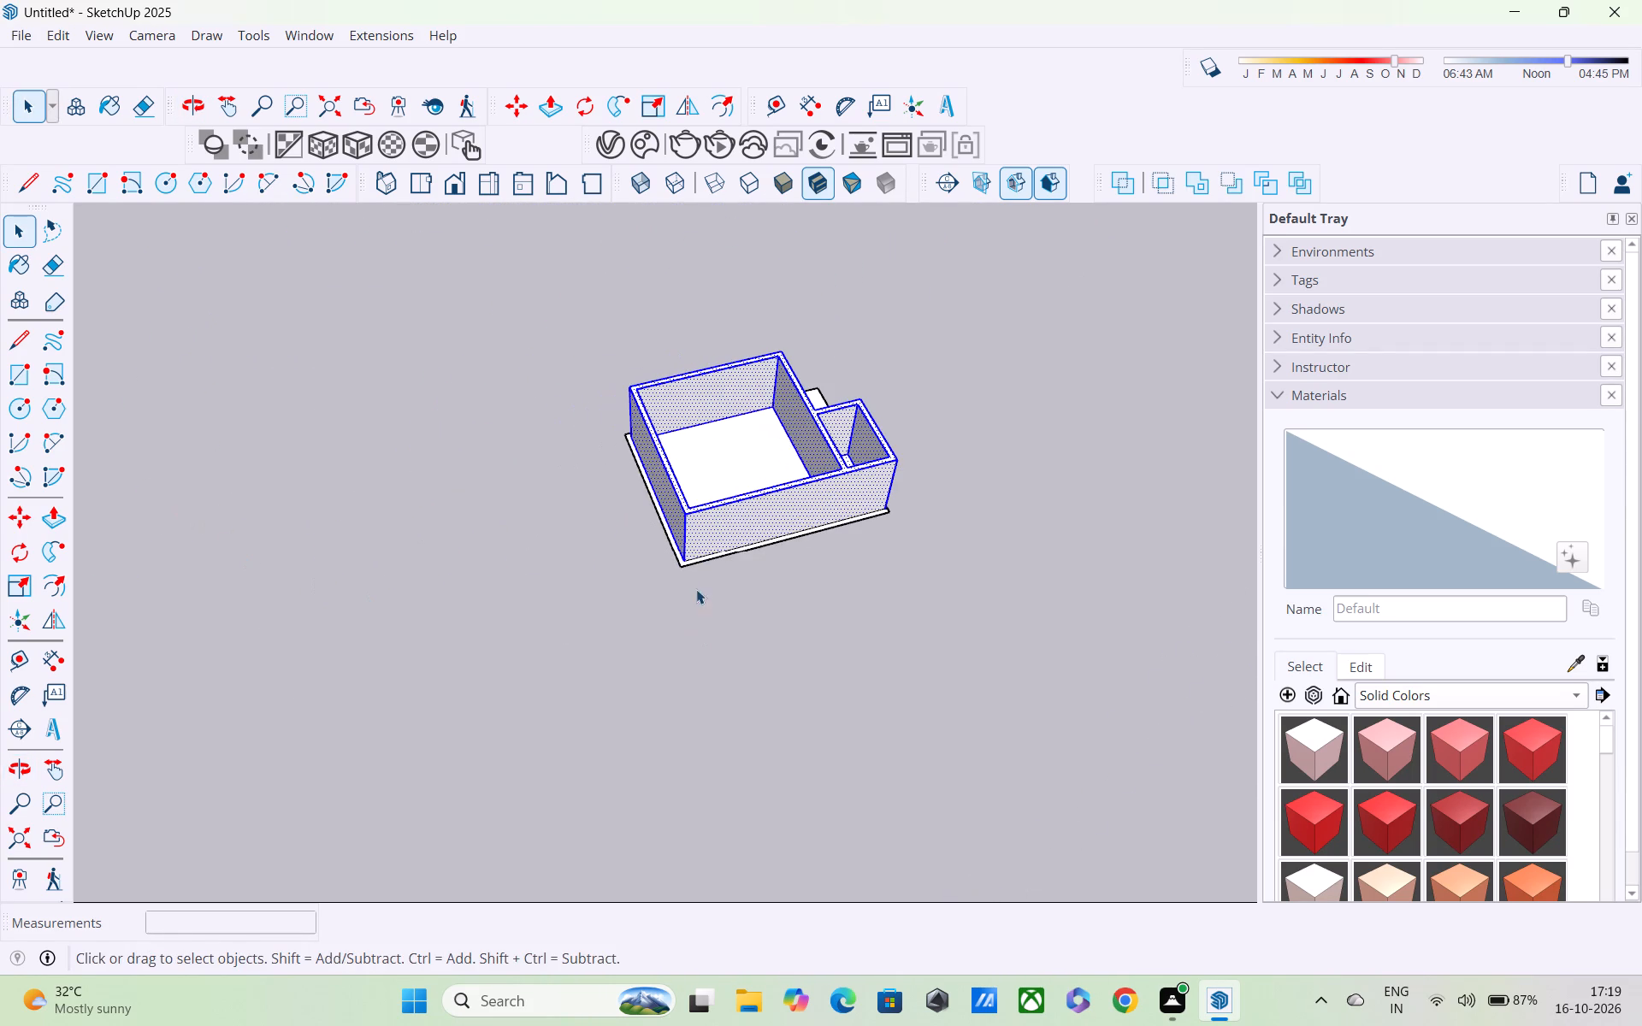
middle_click_drag(680, 568, 641, 406)
scroll(753, 524, "up", 6)
middle_click_drag(753, 536, 755, 626)
scroll(741, 563, "up", 5)
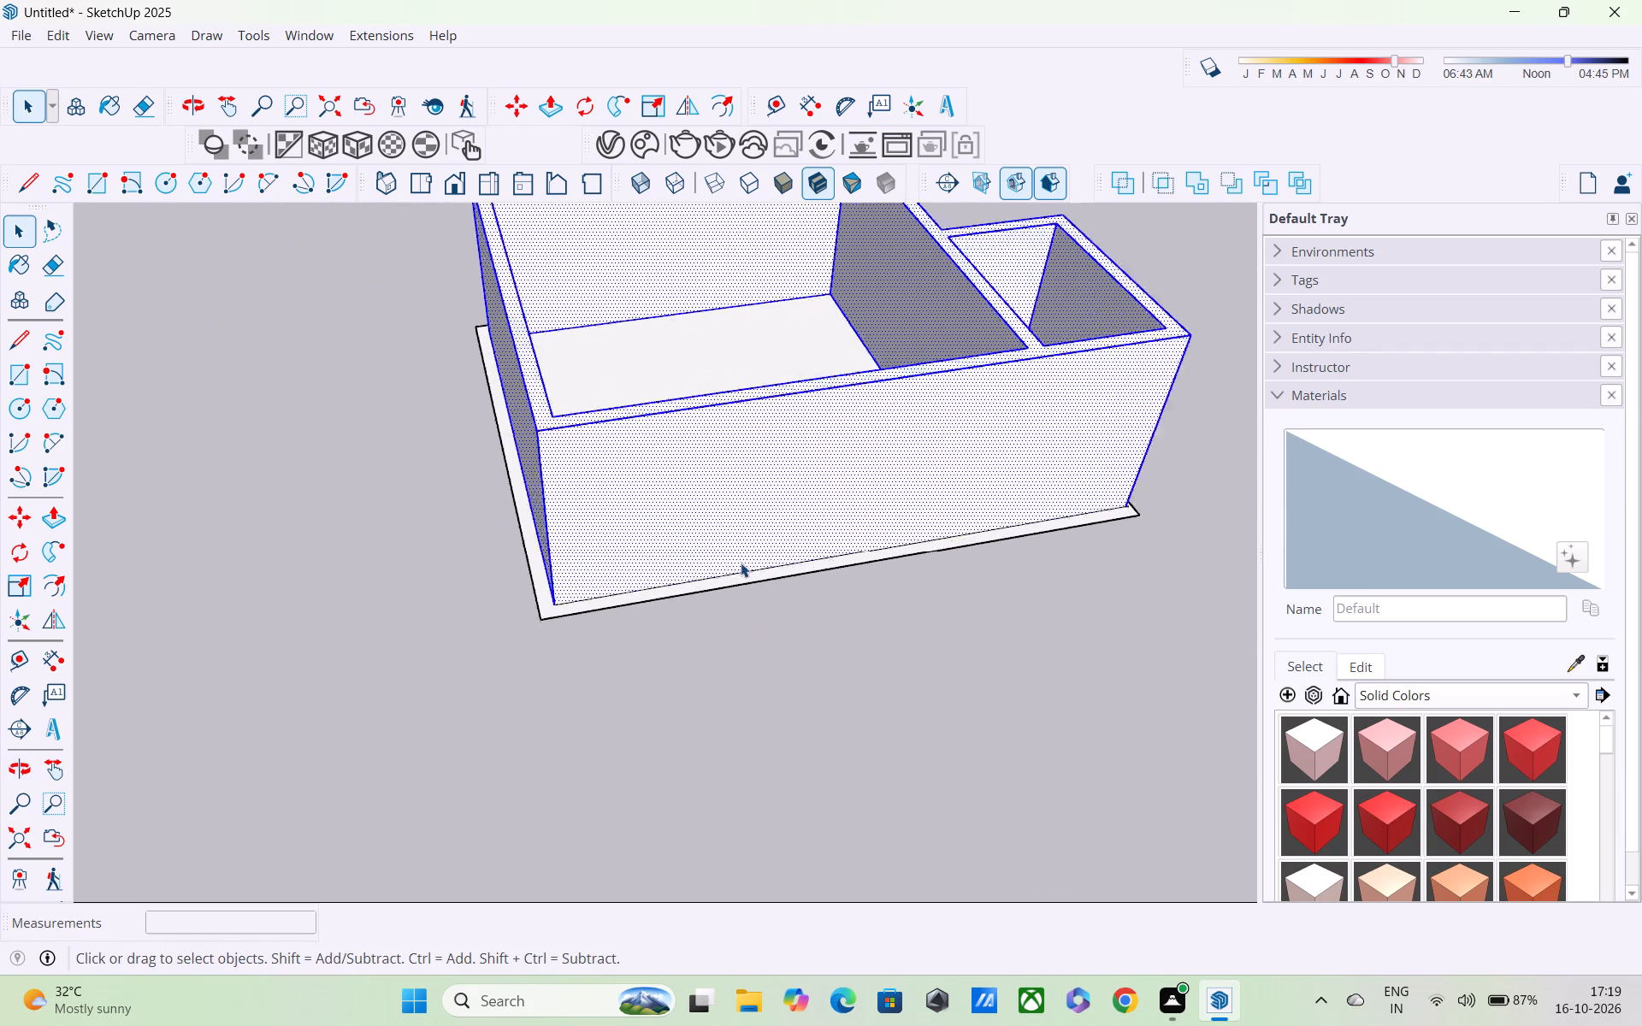
scroll(741, 563, "up", 2)
left_click(735, 576, "shift")
Make the selected walls into a component separate from the base.
scroll(735, 578, "down", 6, "shift")
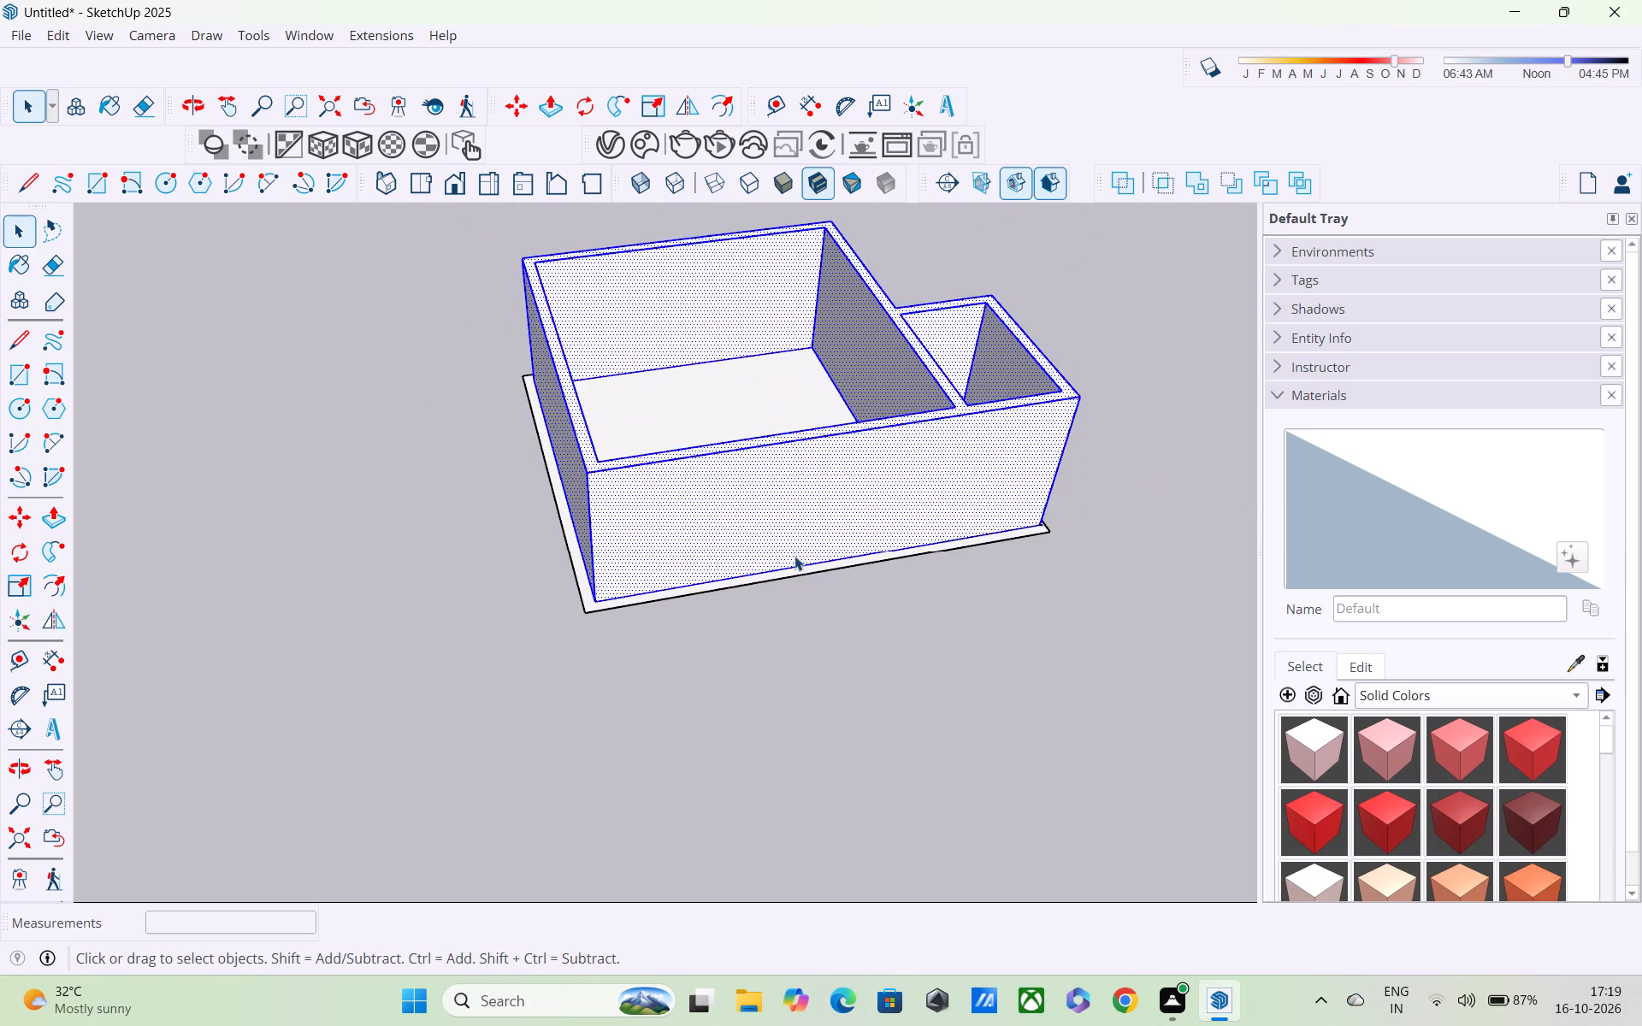
middle_click_drag(794, 556, 18, 483)
scroll(56, 522, "down", 5)
middle_click_drag(422, 621, 406, 422, "shift")
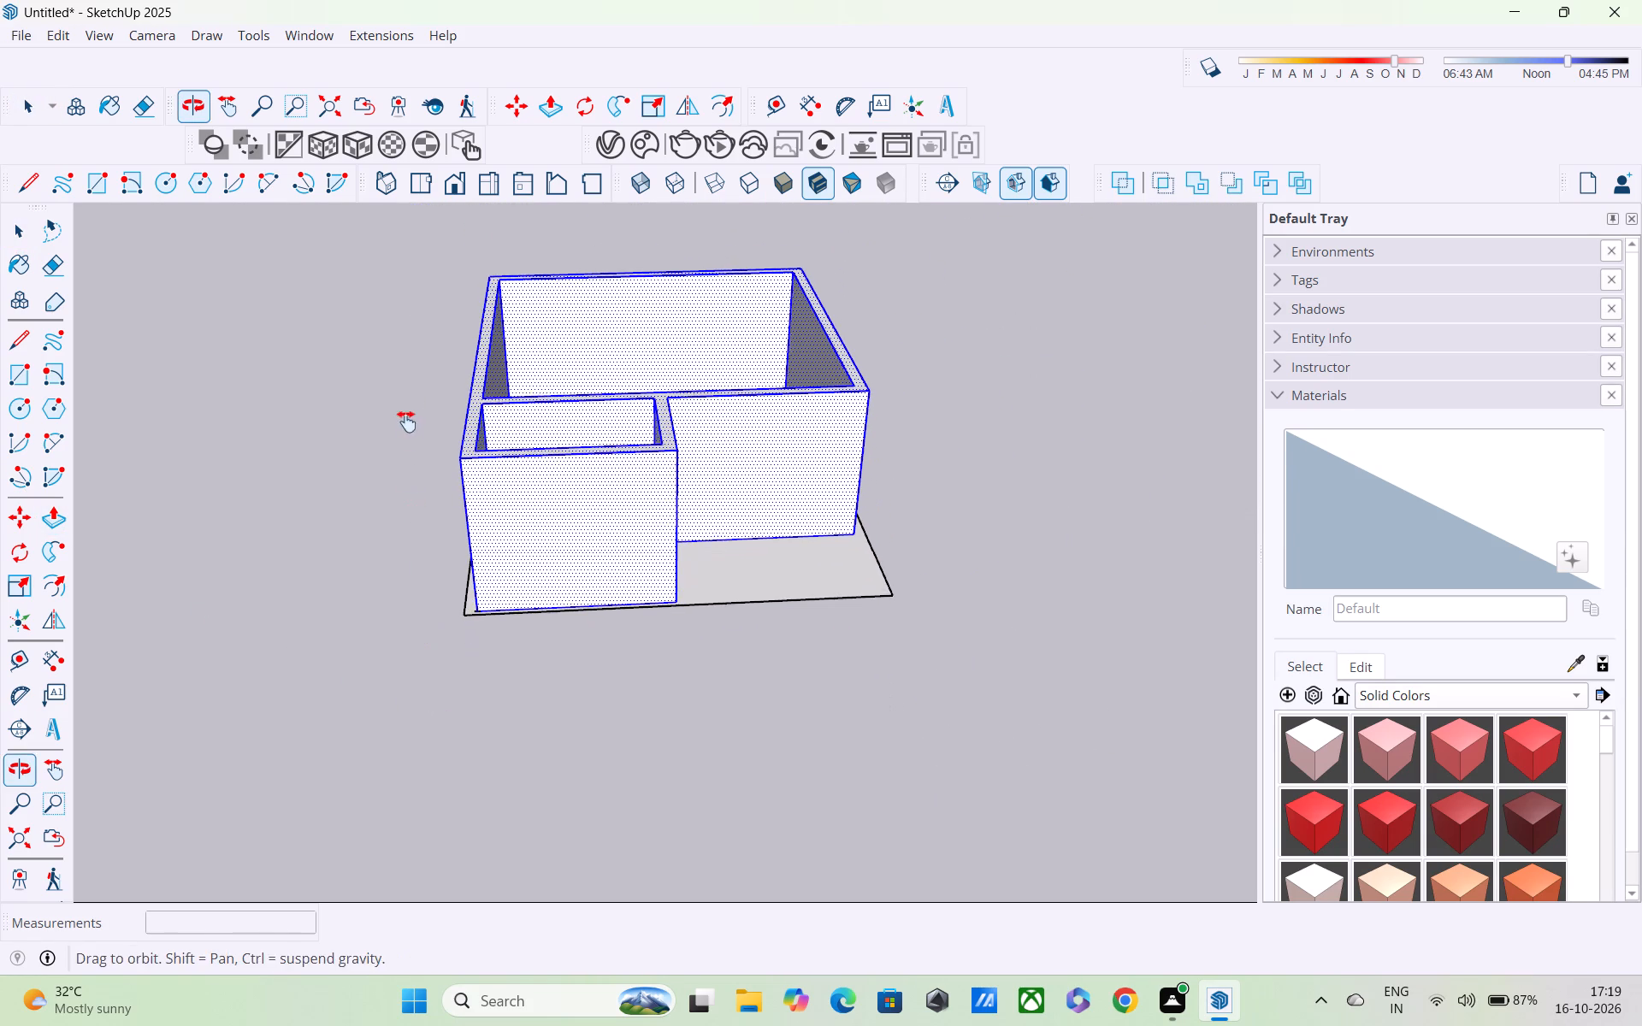
middle_click_drag(406, 422, 406, 421, "shift")
left_click(61, 32)
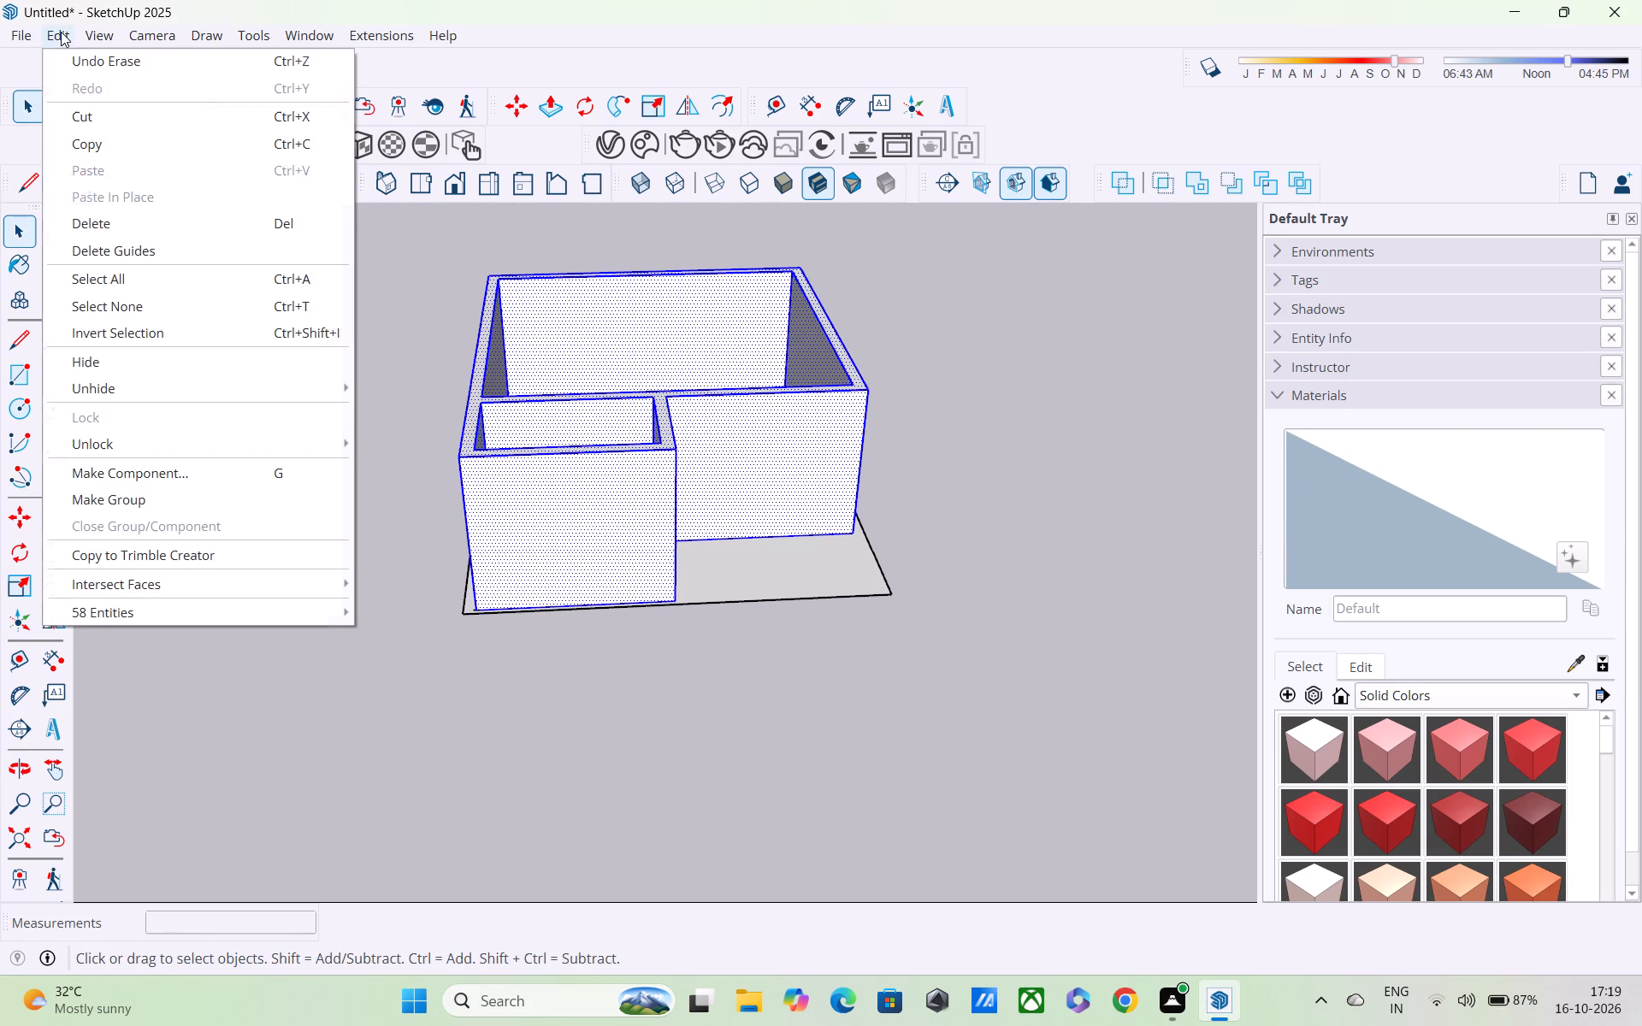
left_click(139, 480)
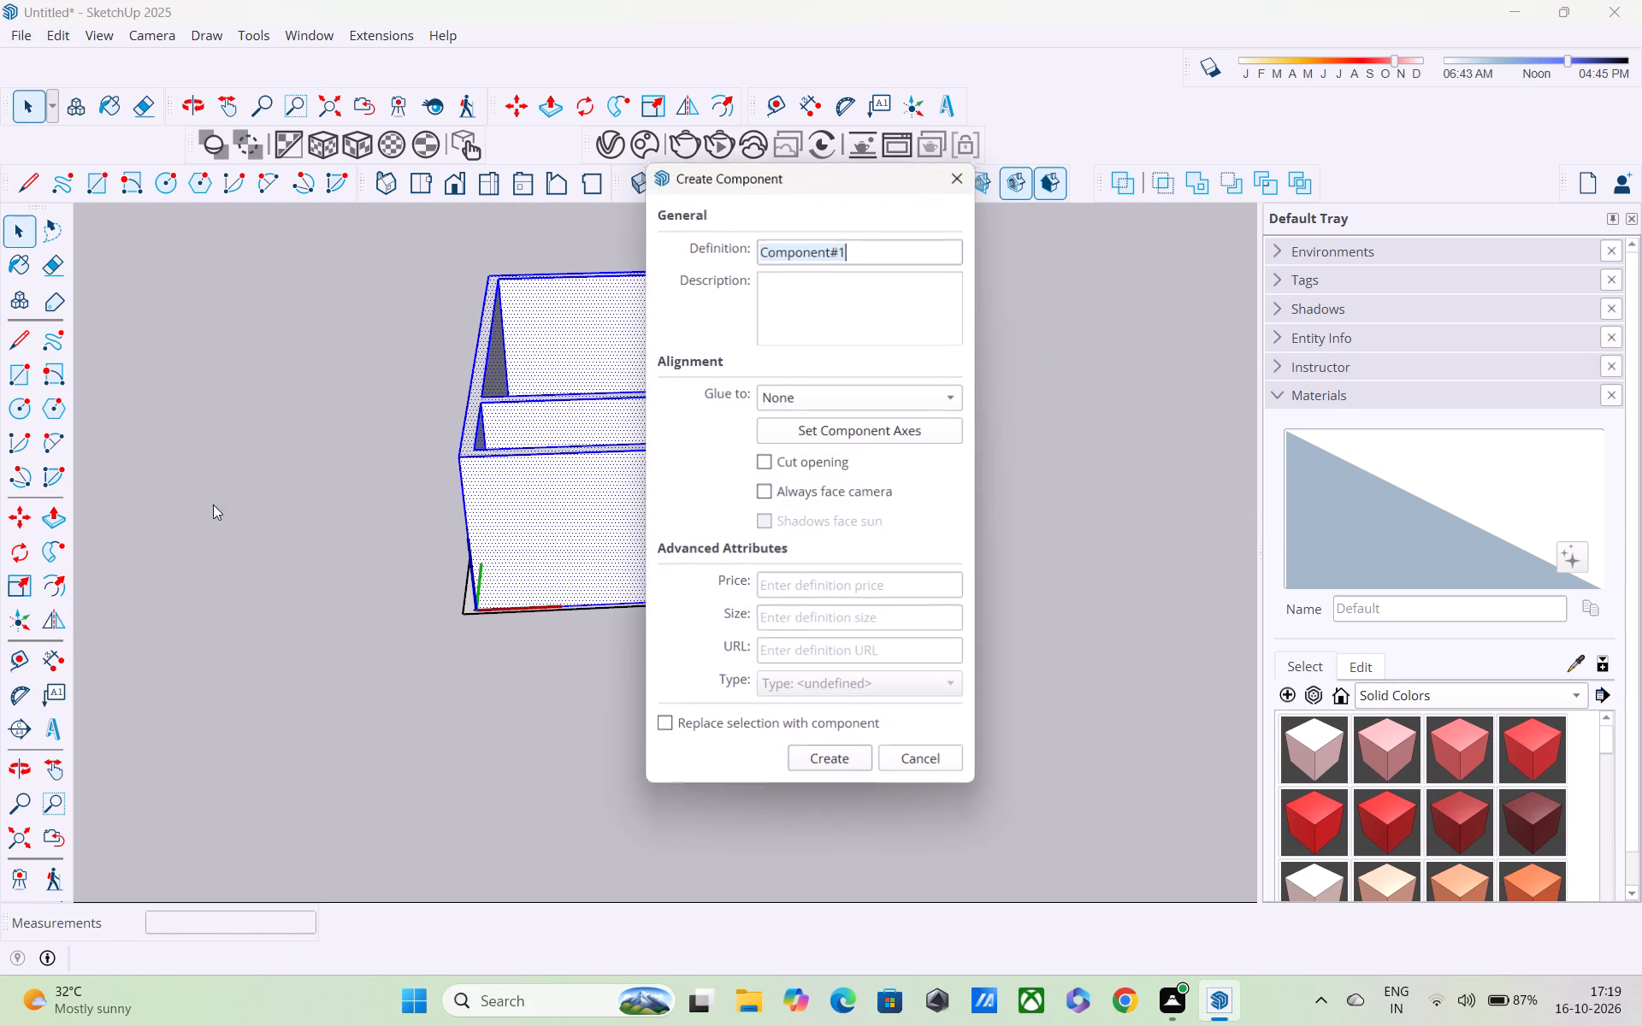
key("Return")
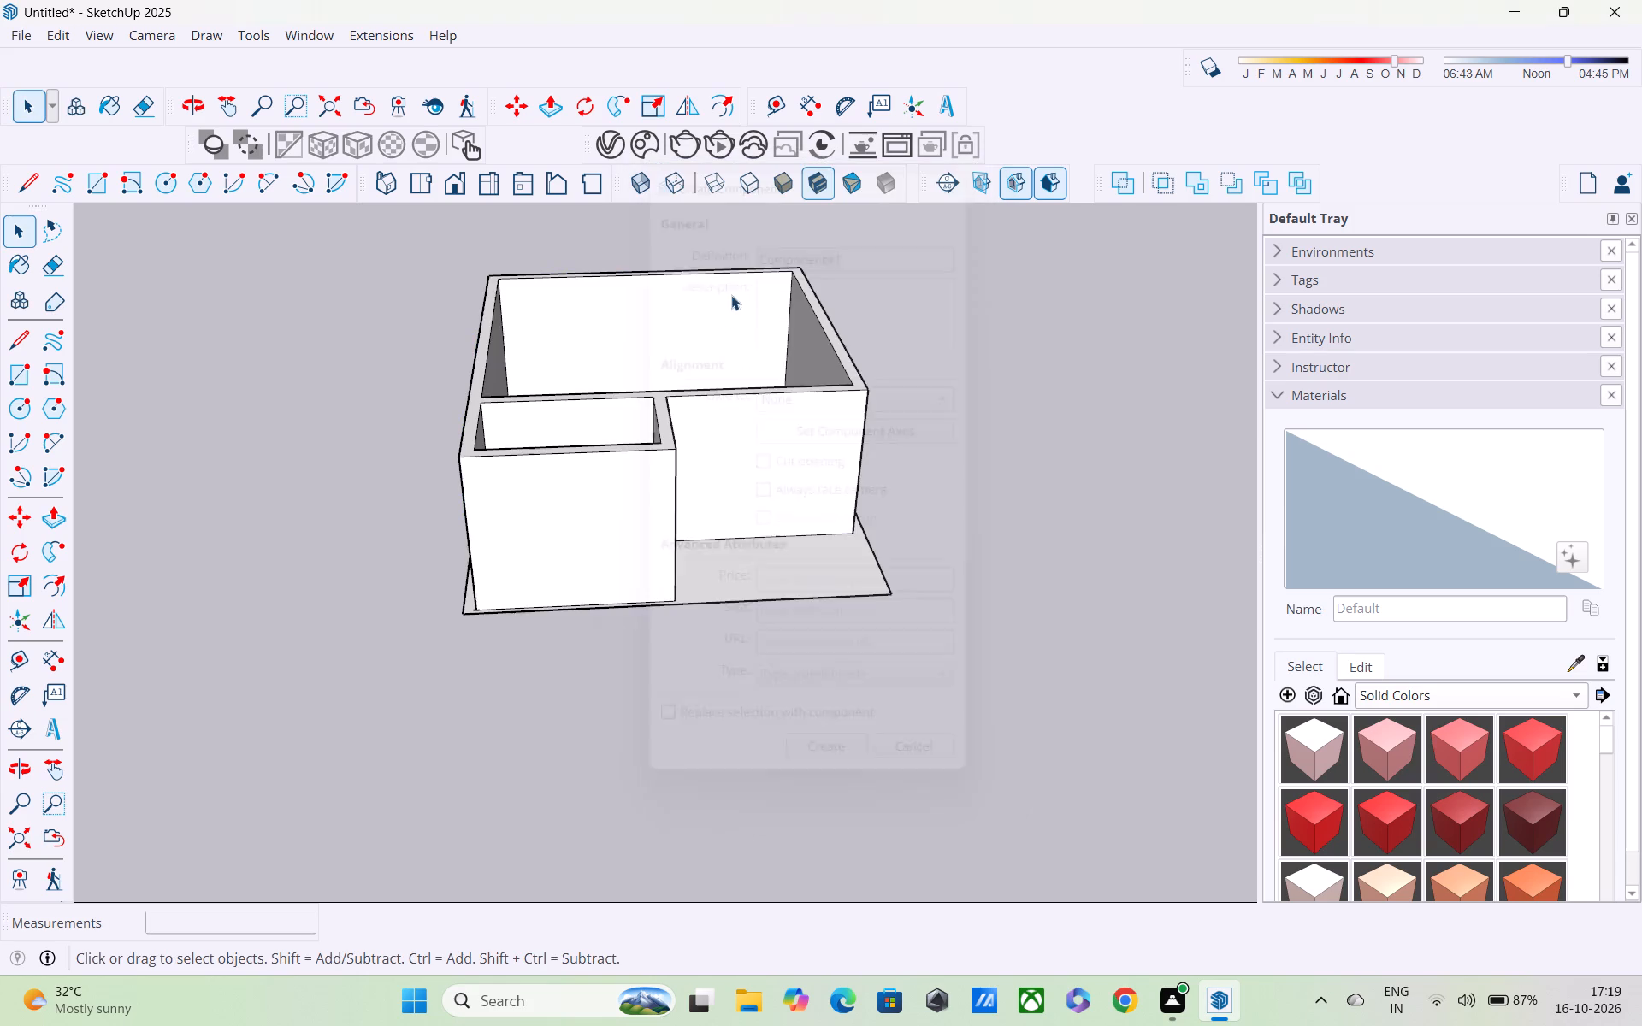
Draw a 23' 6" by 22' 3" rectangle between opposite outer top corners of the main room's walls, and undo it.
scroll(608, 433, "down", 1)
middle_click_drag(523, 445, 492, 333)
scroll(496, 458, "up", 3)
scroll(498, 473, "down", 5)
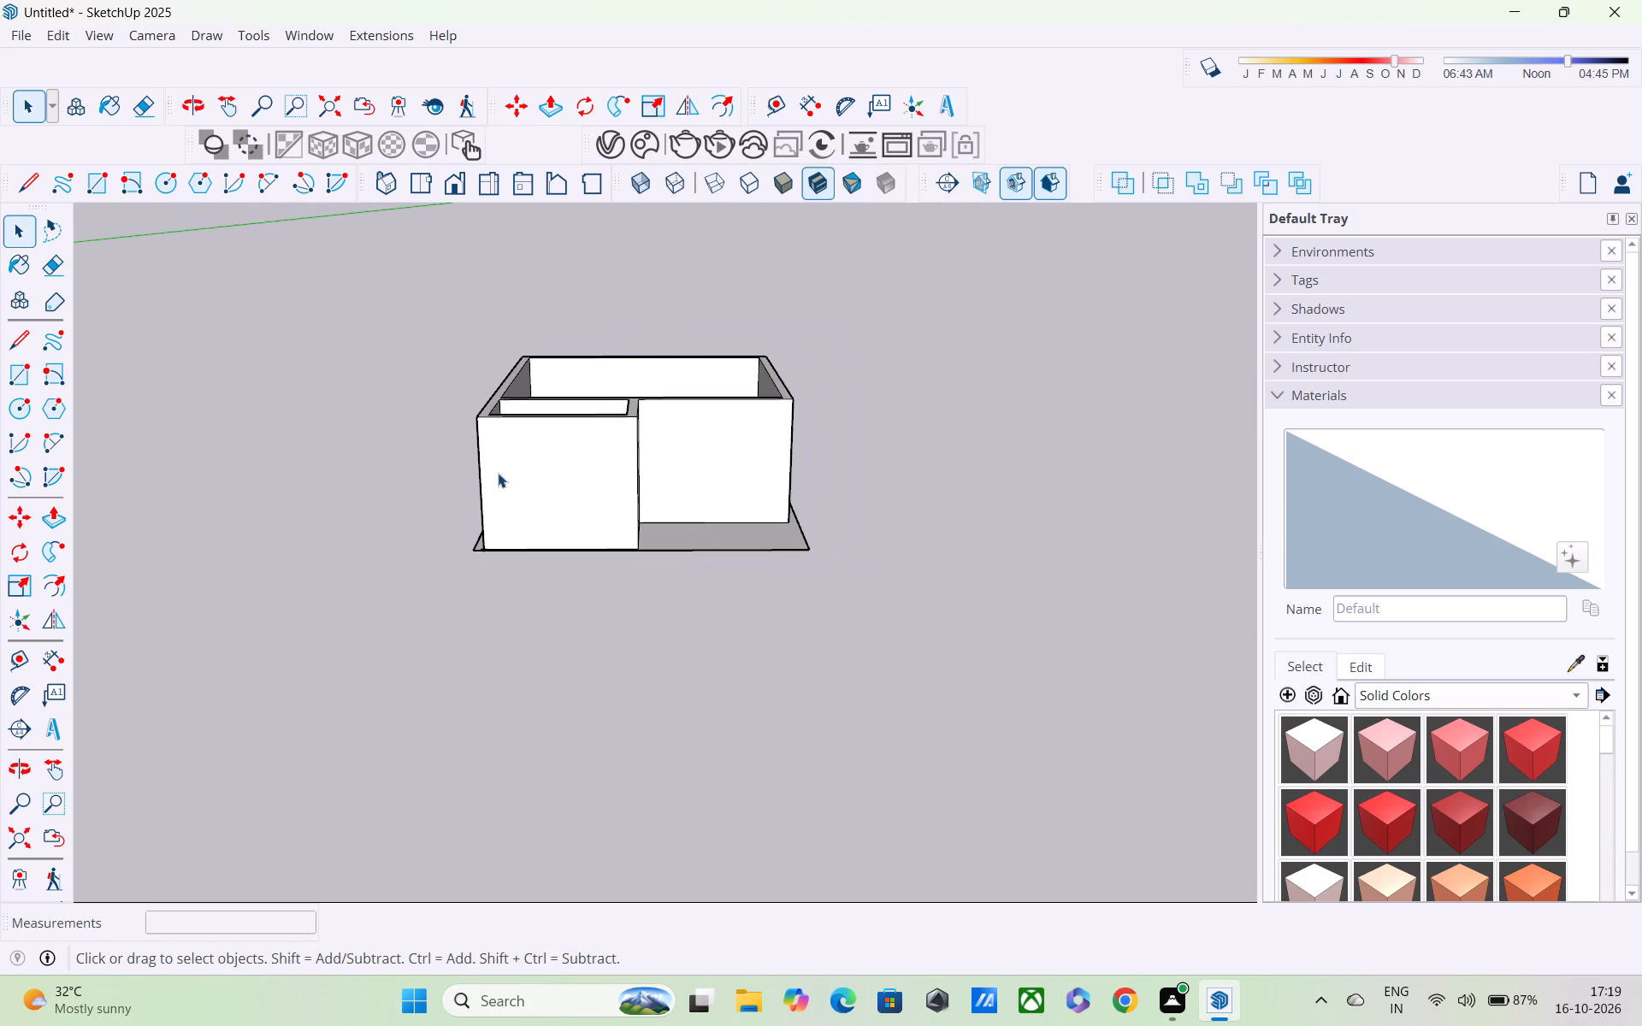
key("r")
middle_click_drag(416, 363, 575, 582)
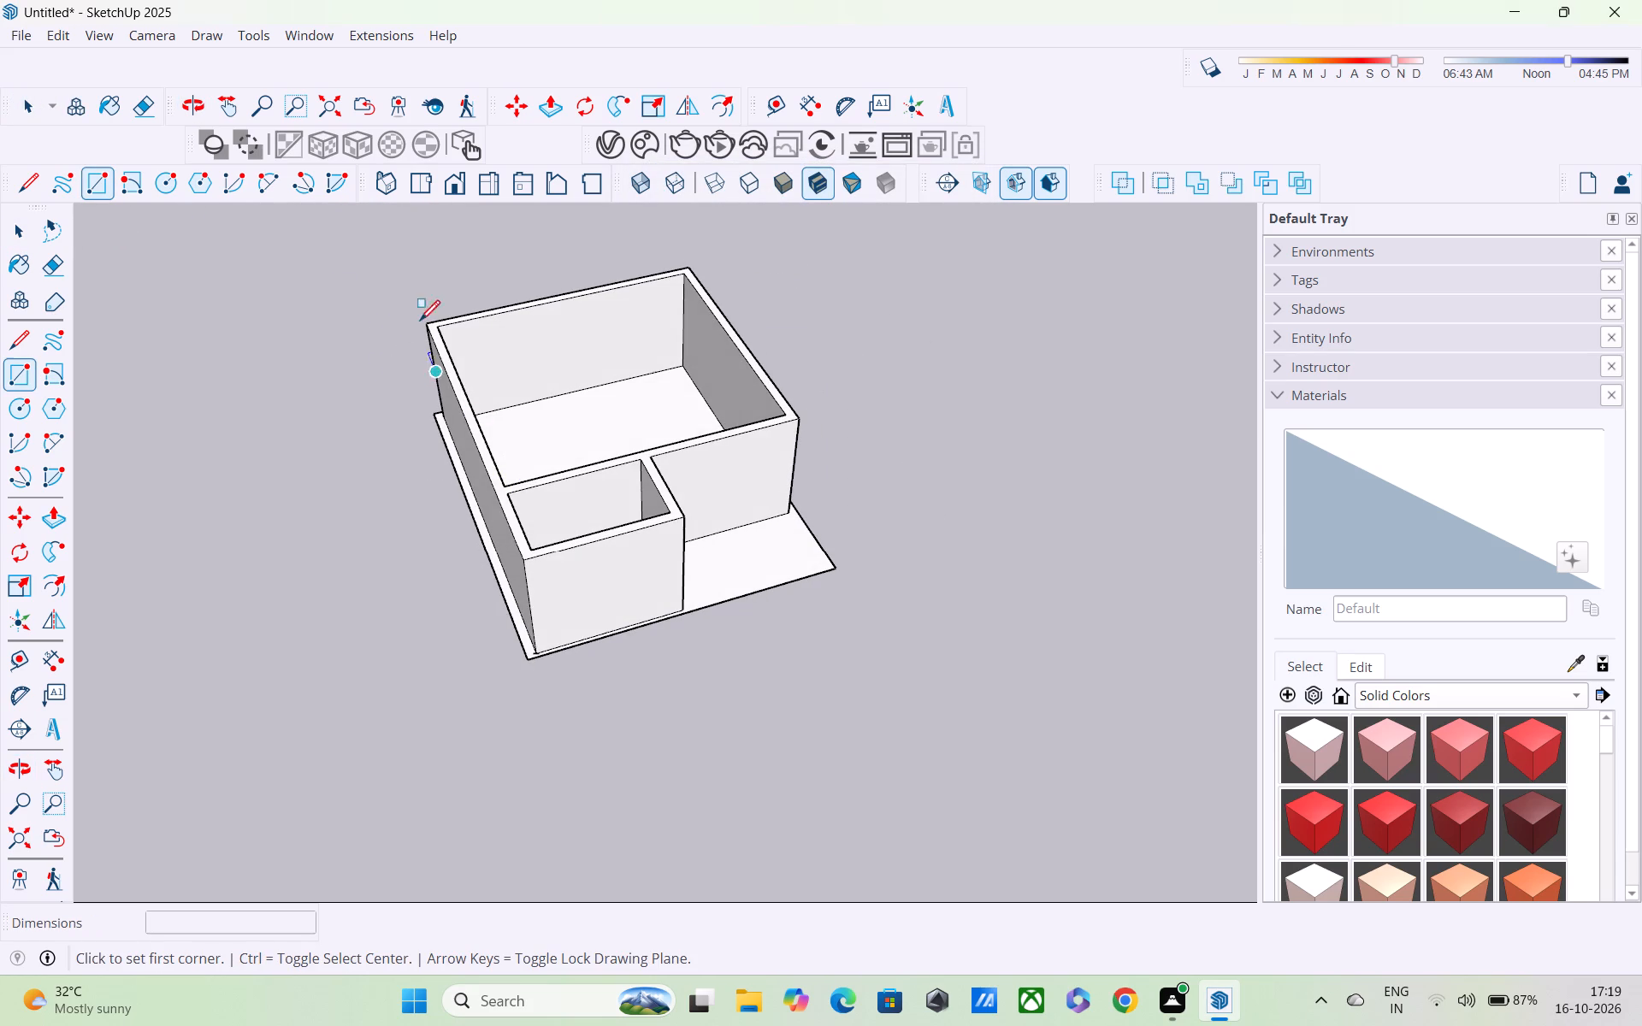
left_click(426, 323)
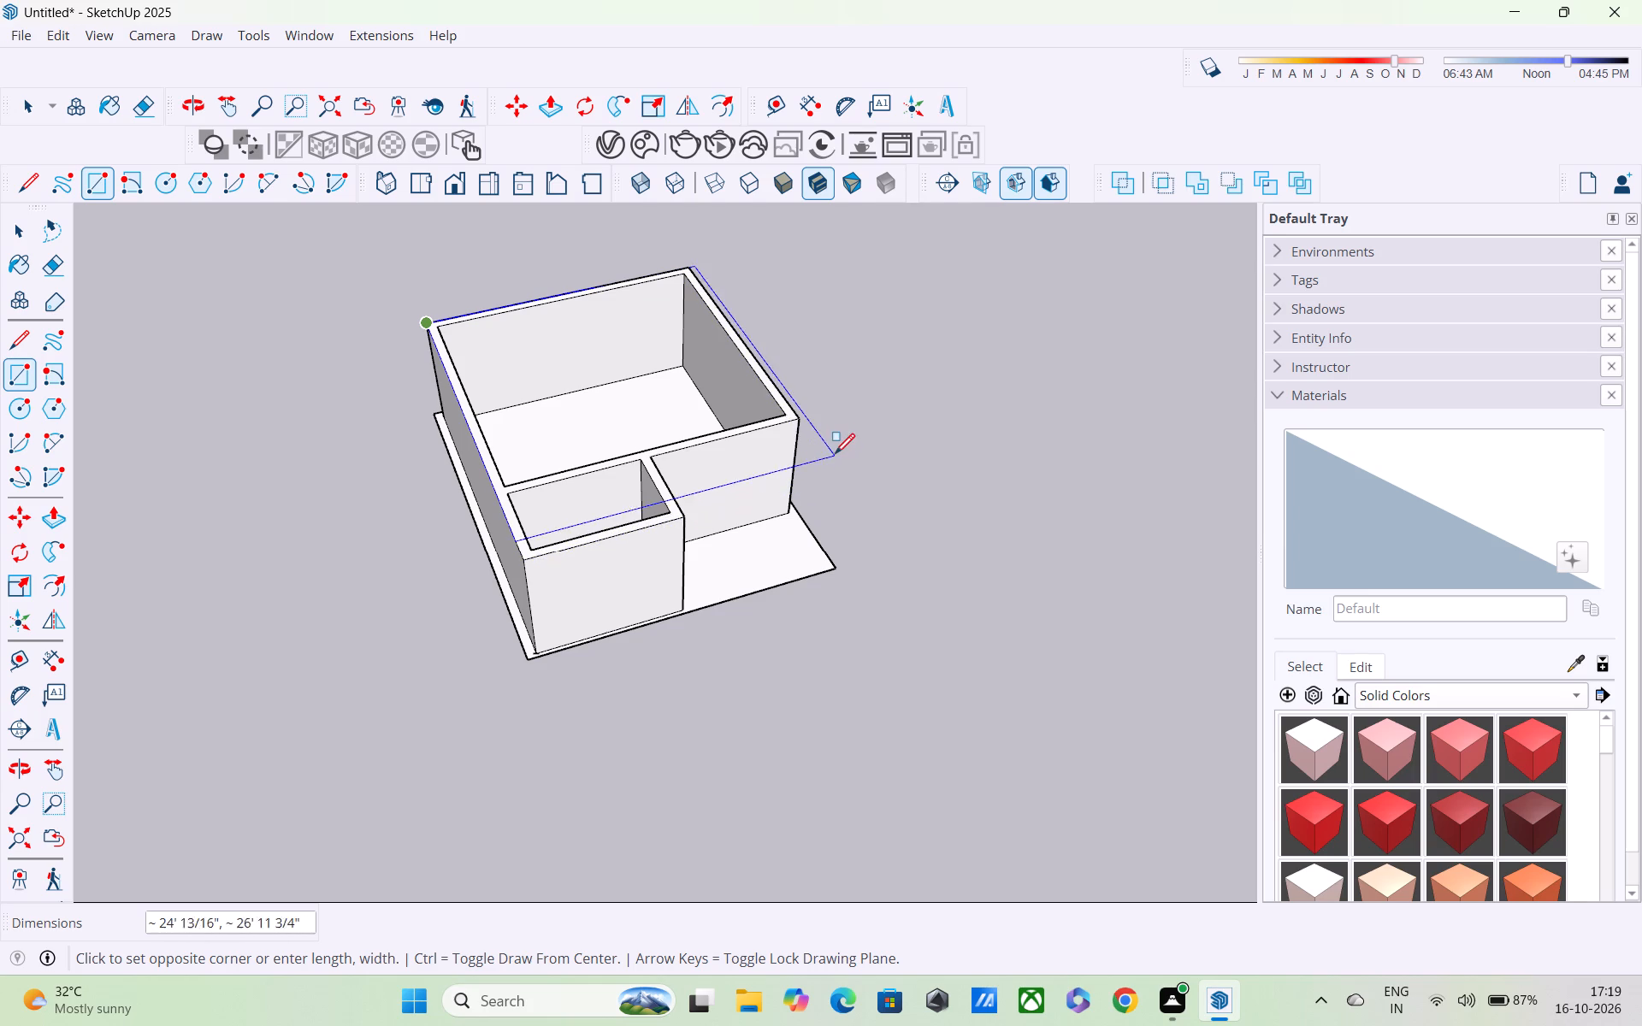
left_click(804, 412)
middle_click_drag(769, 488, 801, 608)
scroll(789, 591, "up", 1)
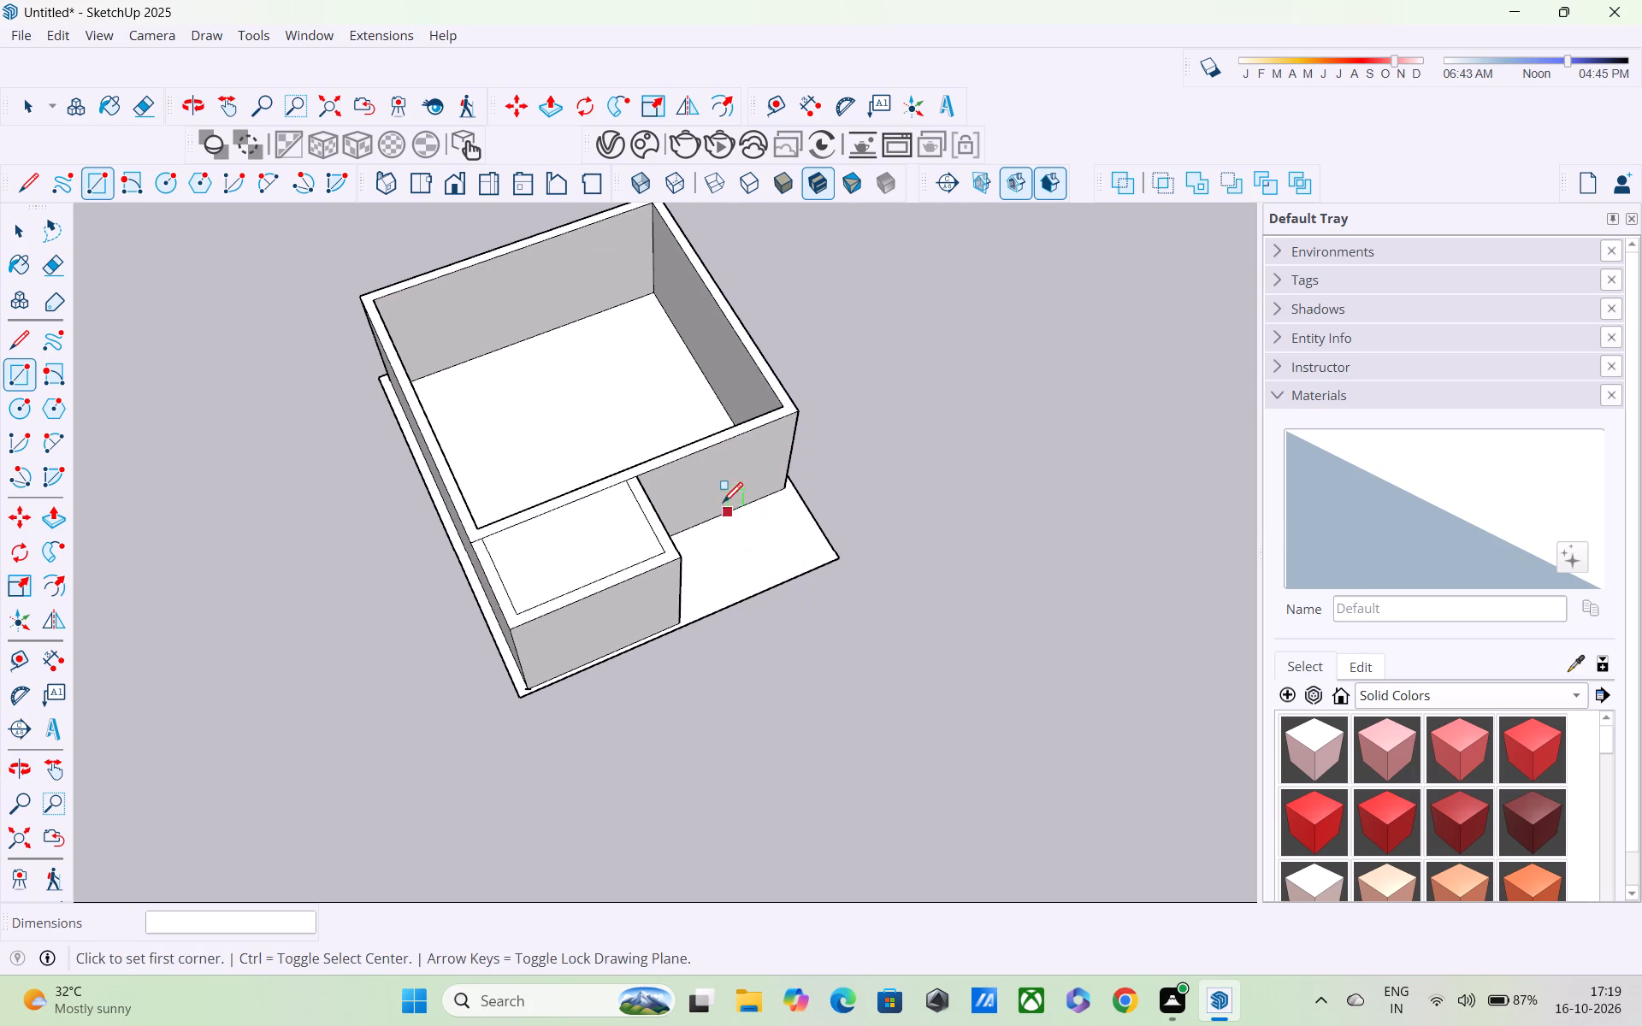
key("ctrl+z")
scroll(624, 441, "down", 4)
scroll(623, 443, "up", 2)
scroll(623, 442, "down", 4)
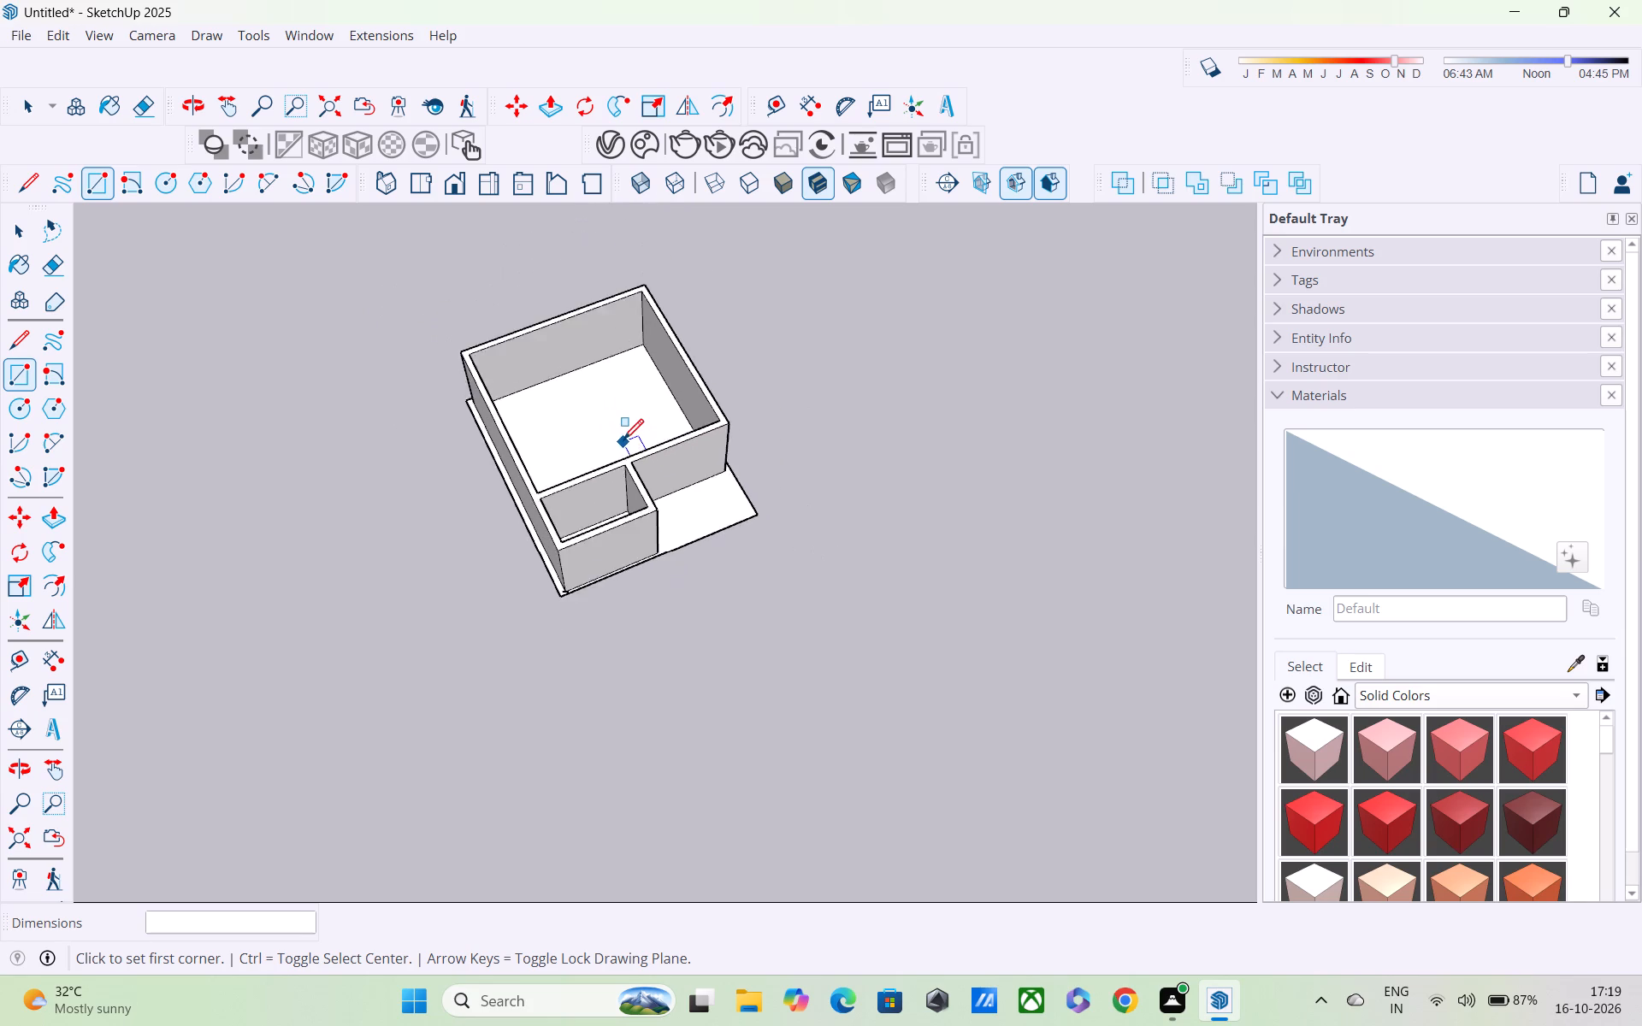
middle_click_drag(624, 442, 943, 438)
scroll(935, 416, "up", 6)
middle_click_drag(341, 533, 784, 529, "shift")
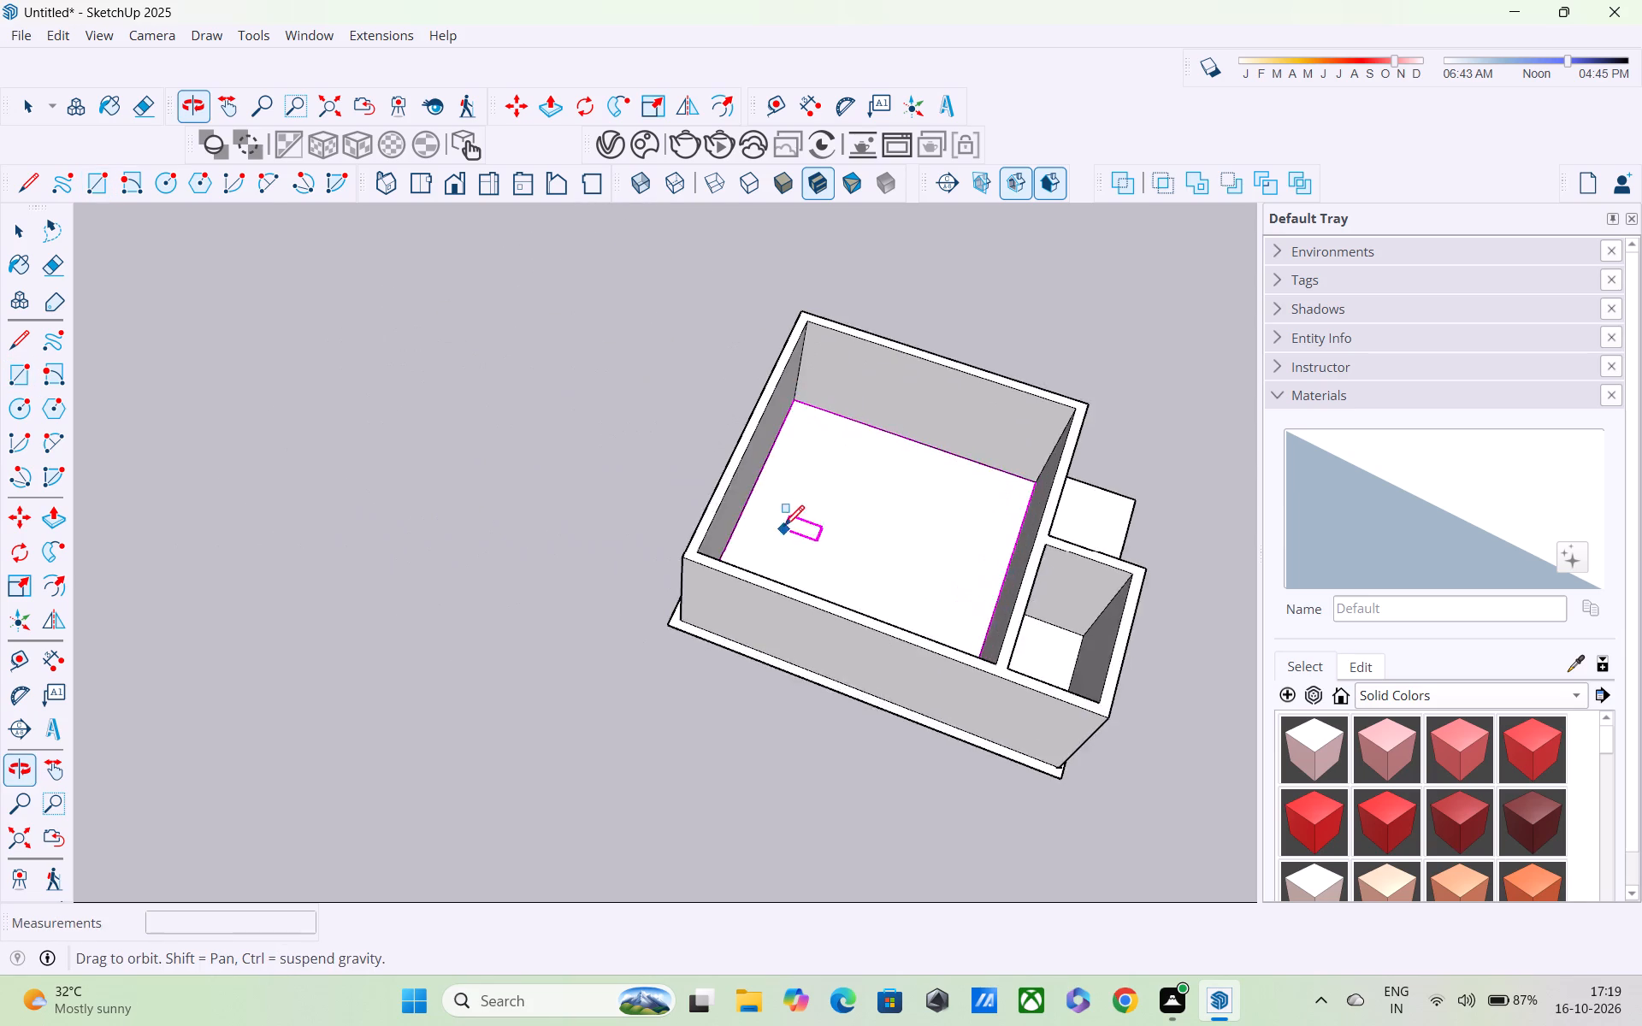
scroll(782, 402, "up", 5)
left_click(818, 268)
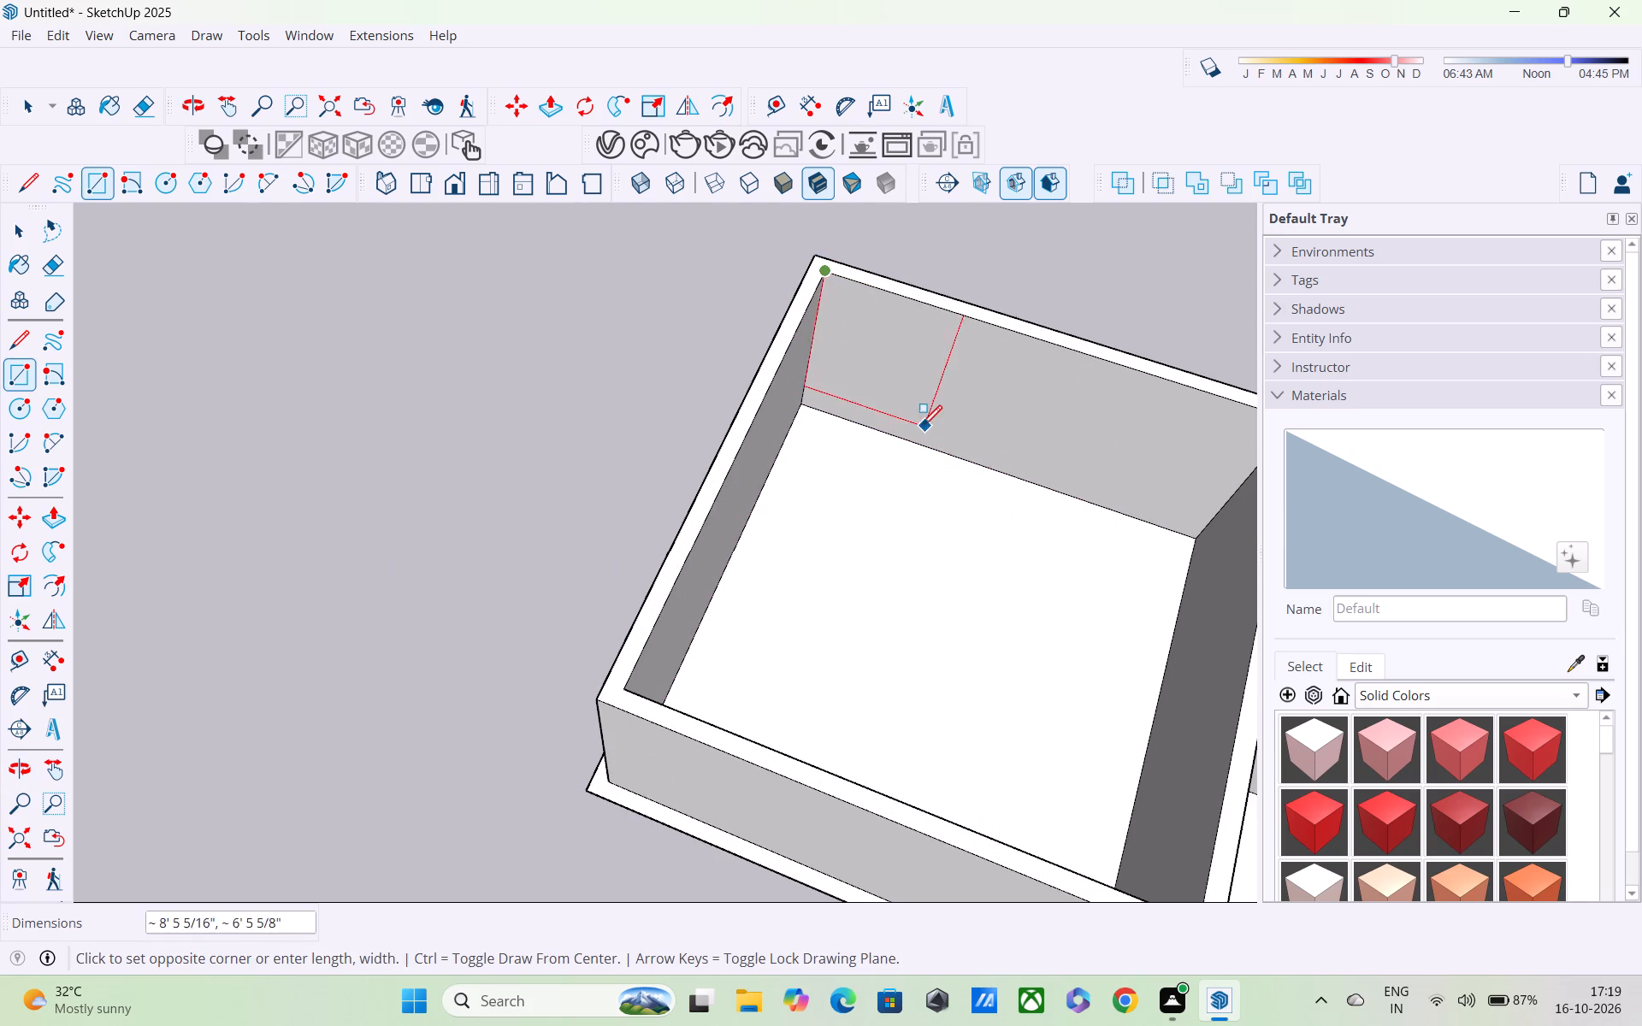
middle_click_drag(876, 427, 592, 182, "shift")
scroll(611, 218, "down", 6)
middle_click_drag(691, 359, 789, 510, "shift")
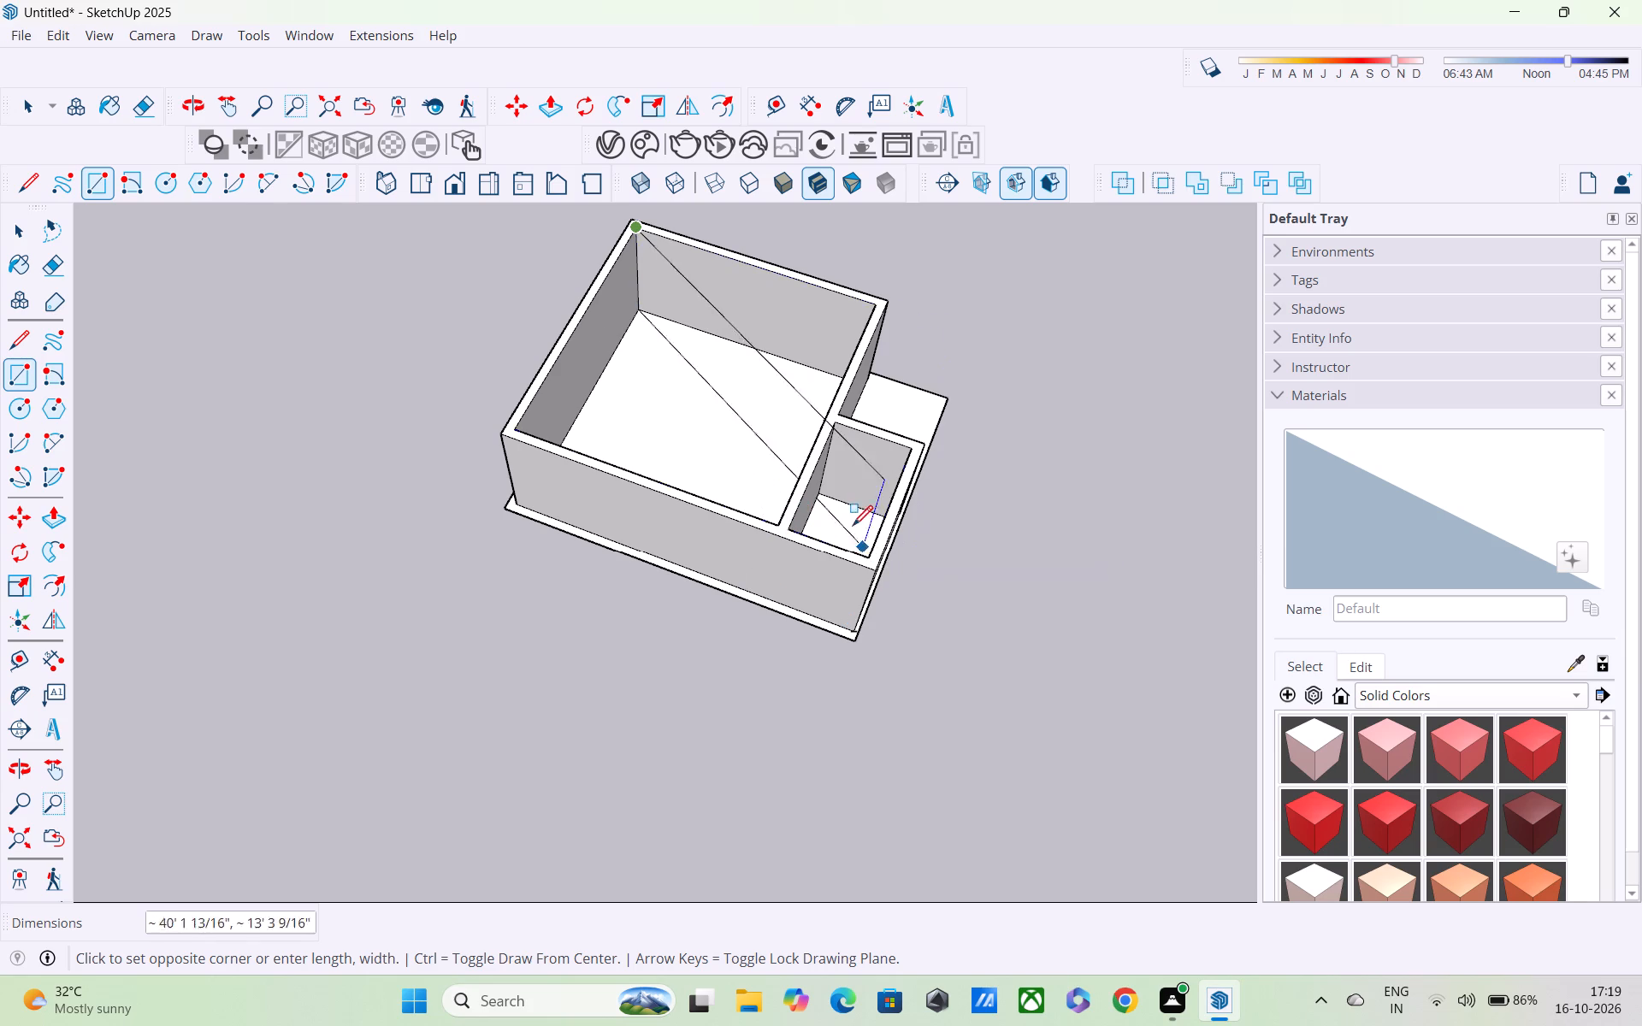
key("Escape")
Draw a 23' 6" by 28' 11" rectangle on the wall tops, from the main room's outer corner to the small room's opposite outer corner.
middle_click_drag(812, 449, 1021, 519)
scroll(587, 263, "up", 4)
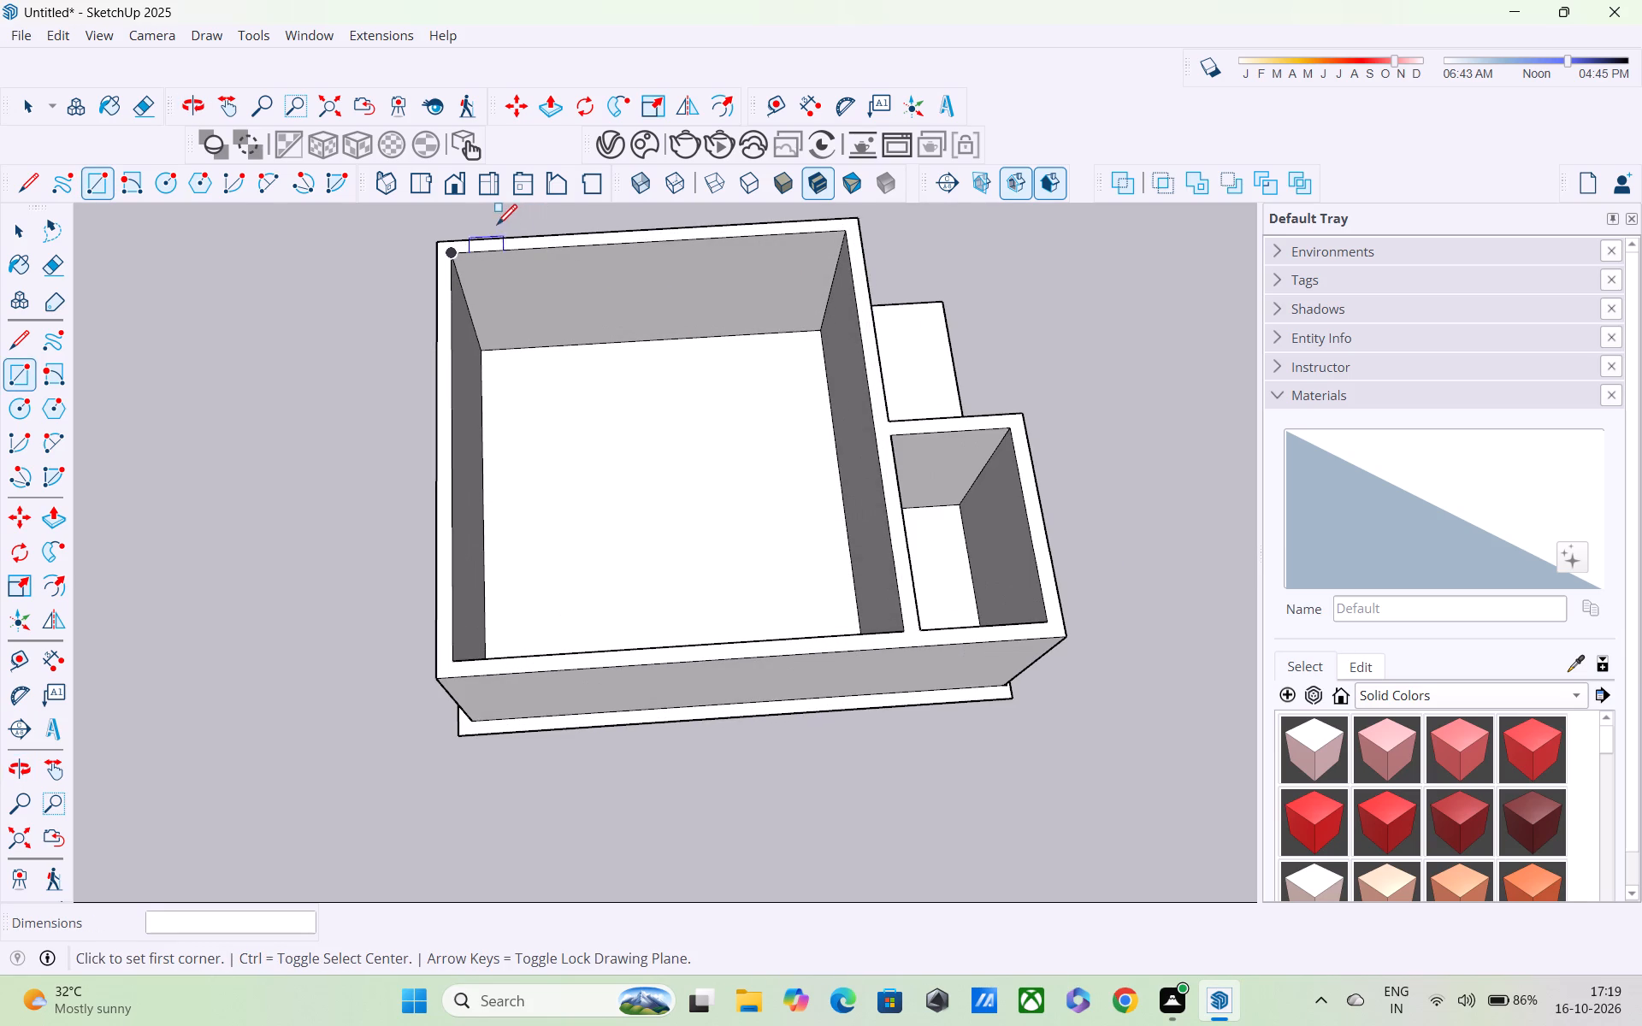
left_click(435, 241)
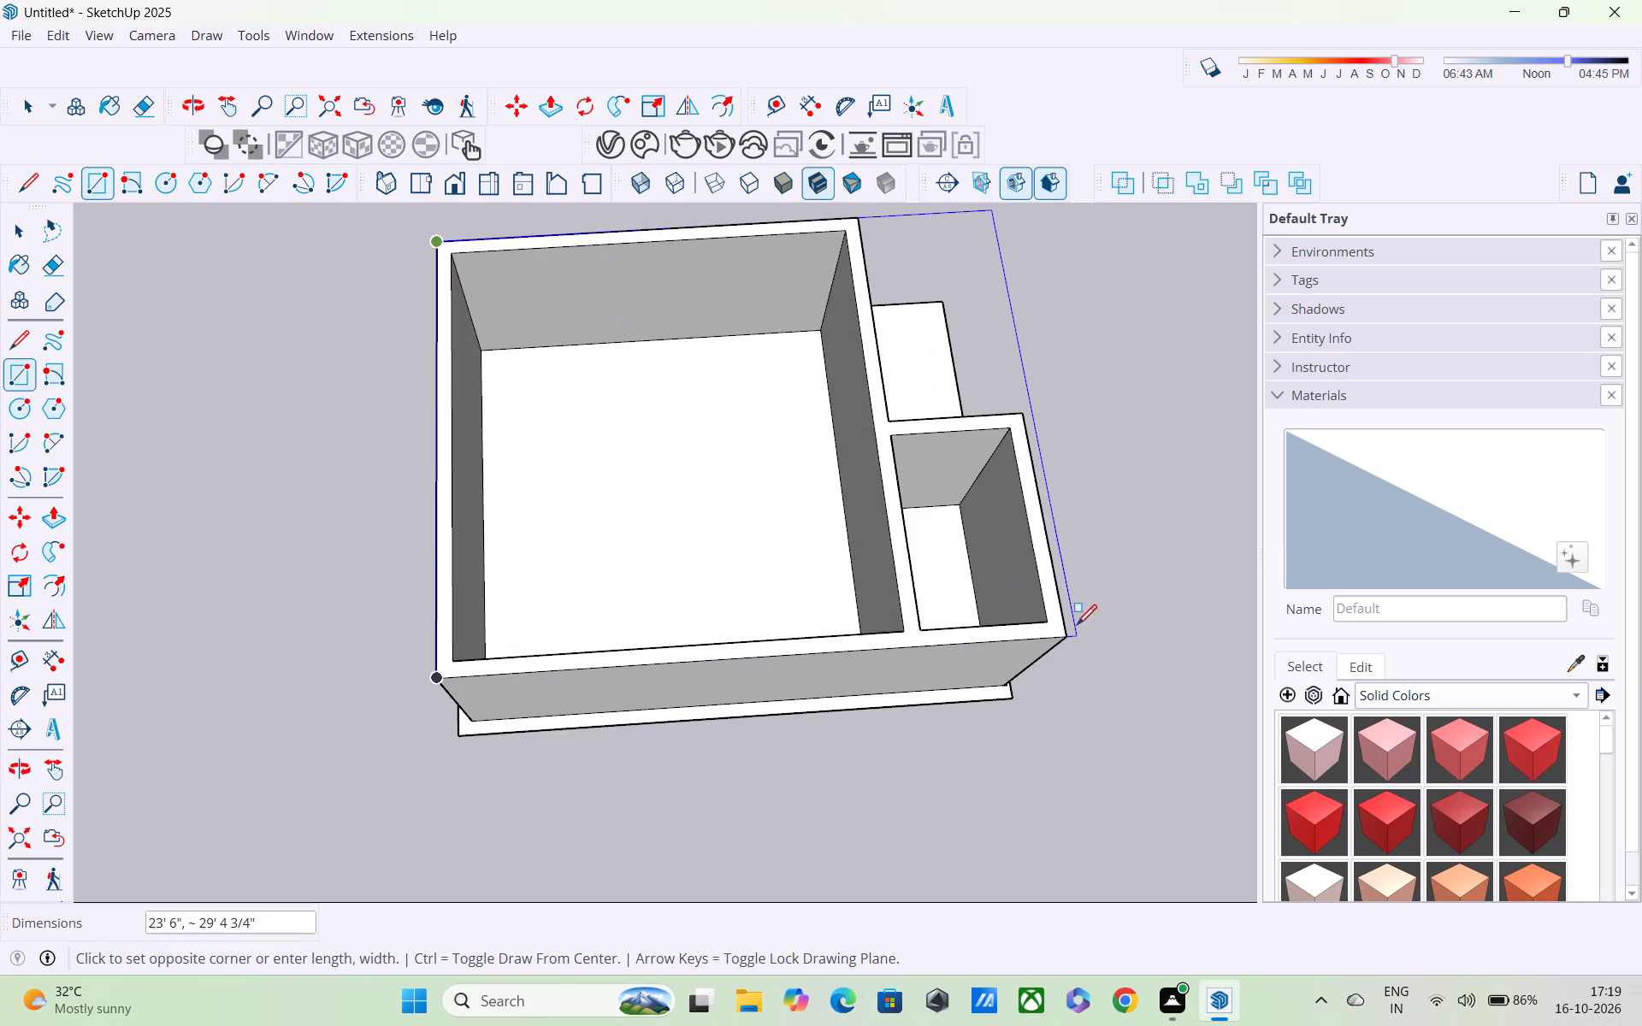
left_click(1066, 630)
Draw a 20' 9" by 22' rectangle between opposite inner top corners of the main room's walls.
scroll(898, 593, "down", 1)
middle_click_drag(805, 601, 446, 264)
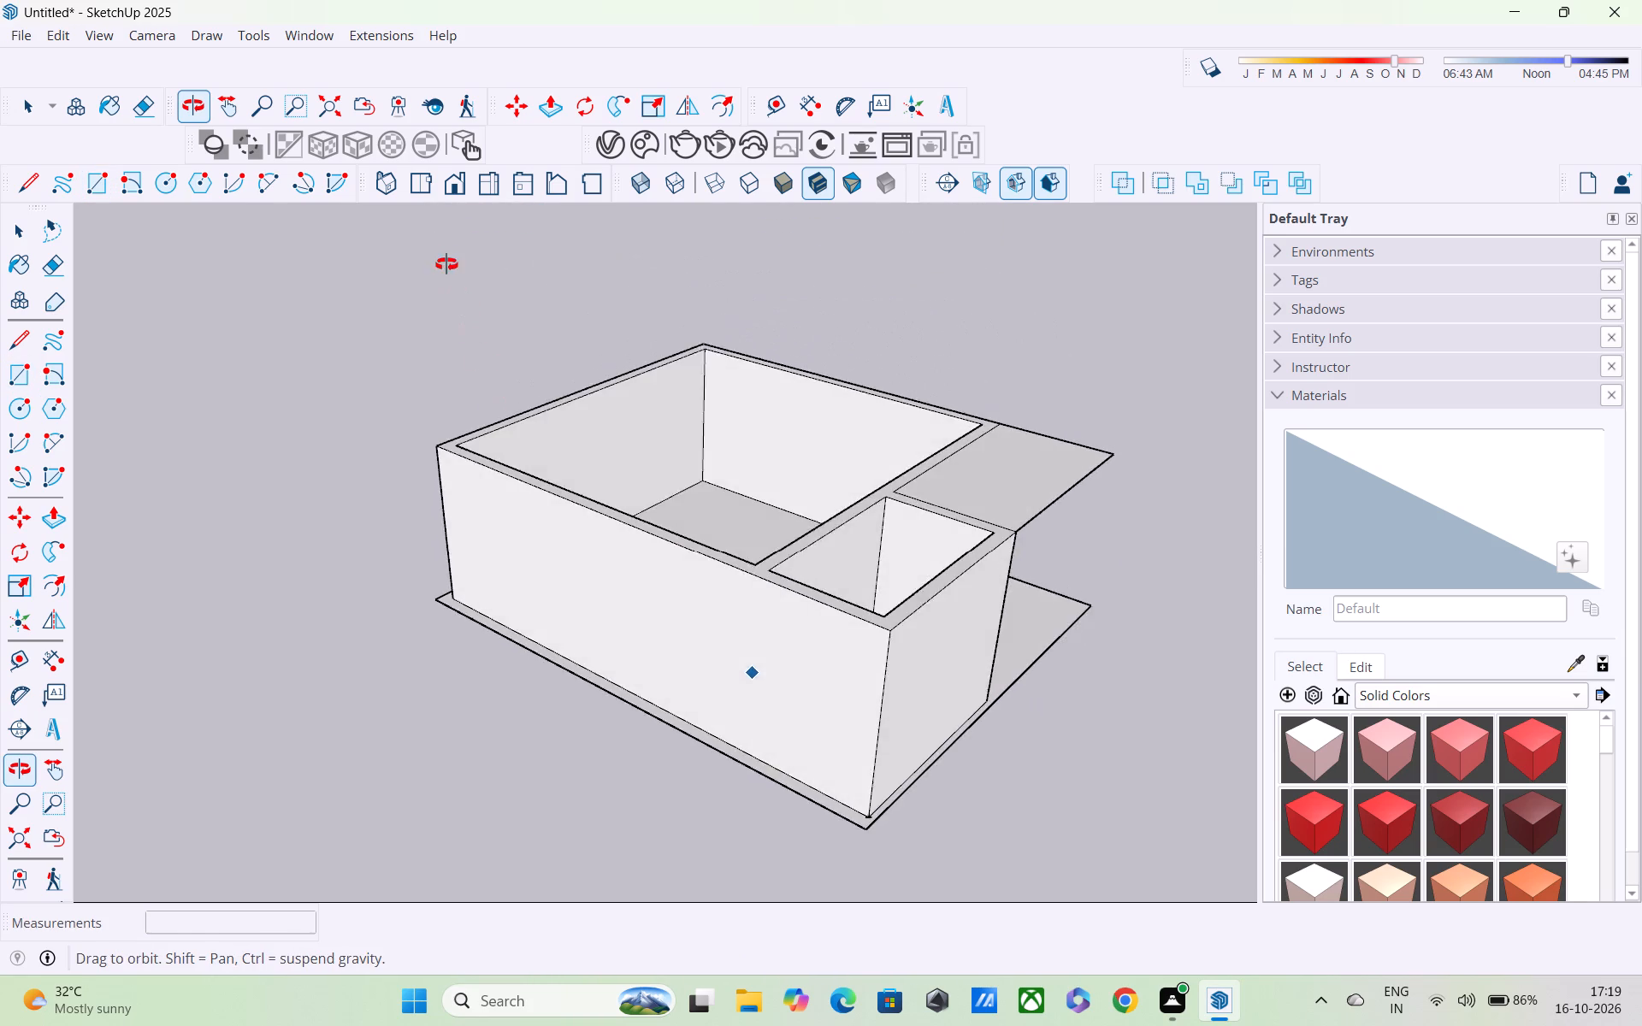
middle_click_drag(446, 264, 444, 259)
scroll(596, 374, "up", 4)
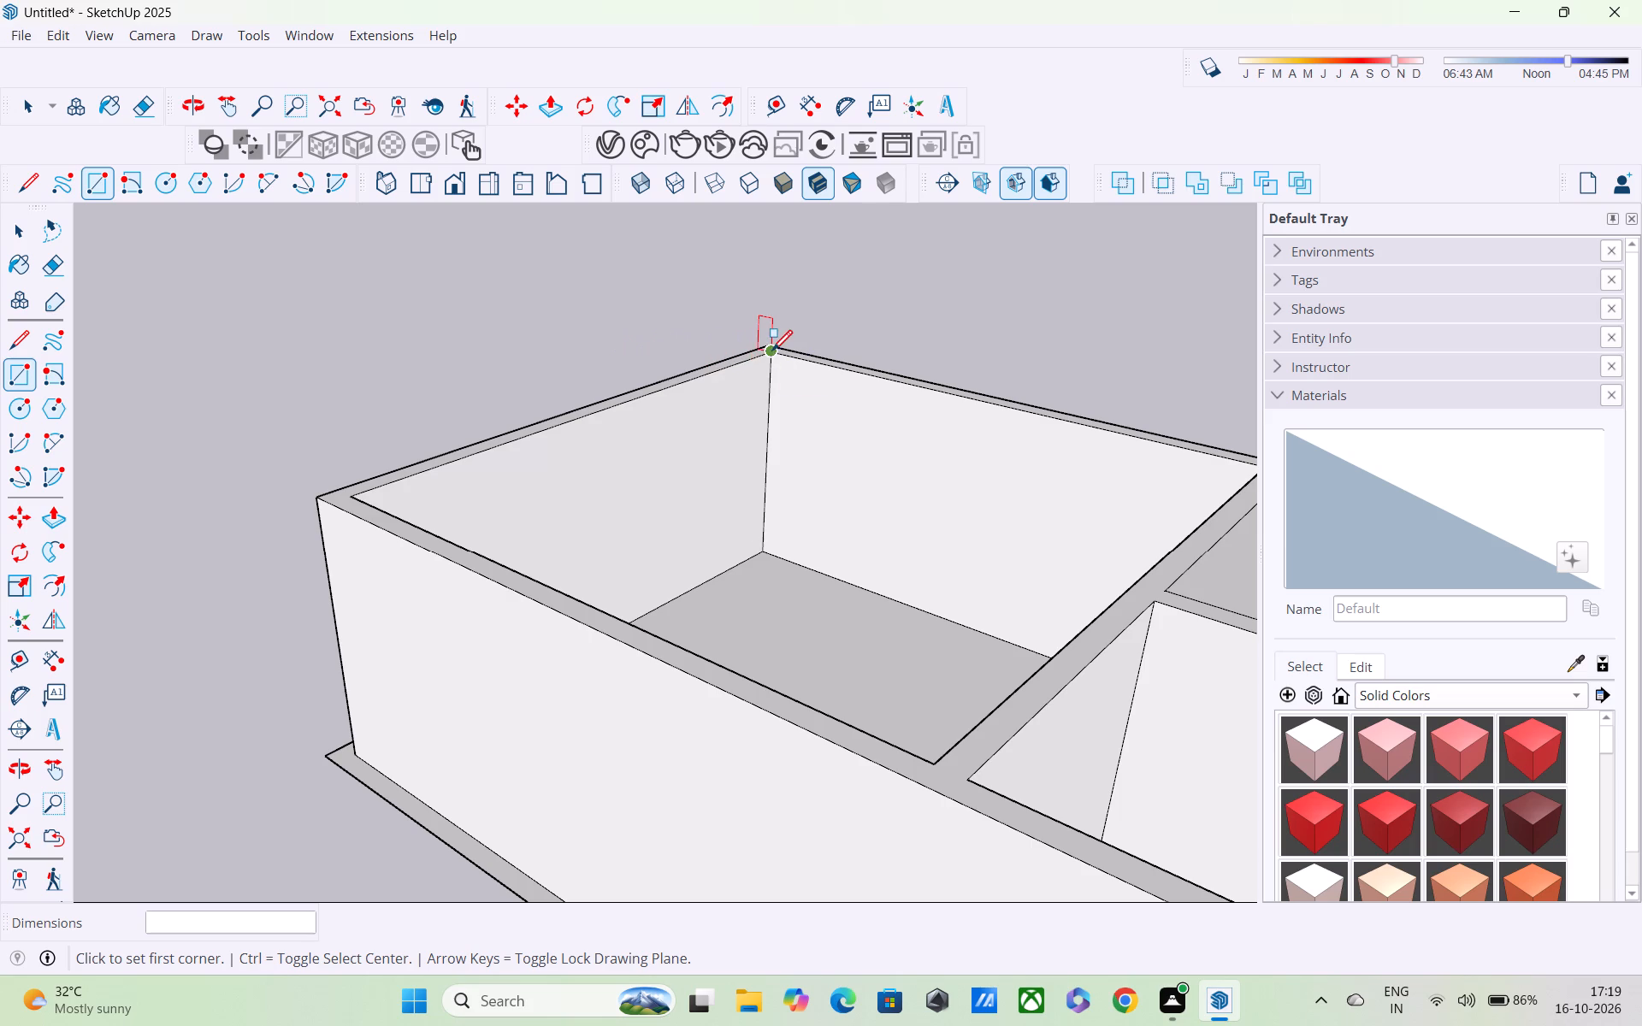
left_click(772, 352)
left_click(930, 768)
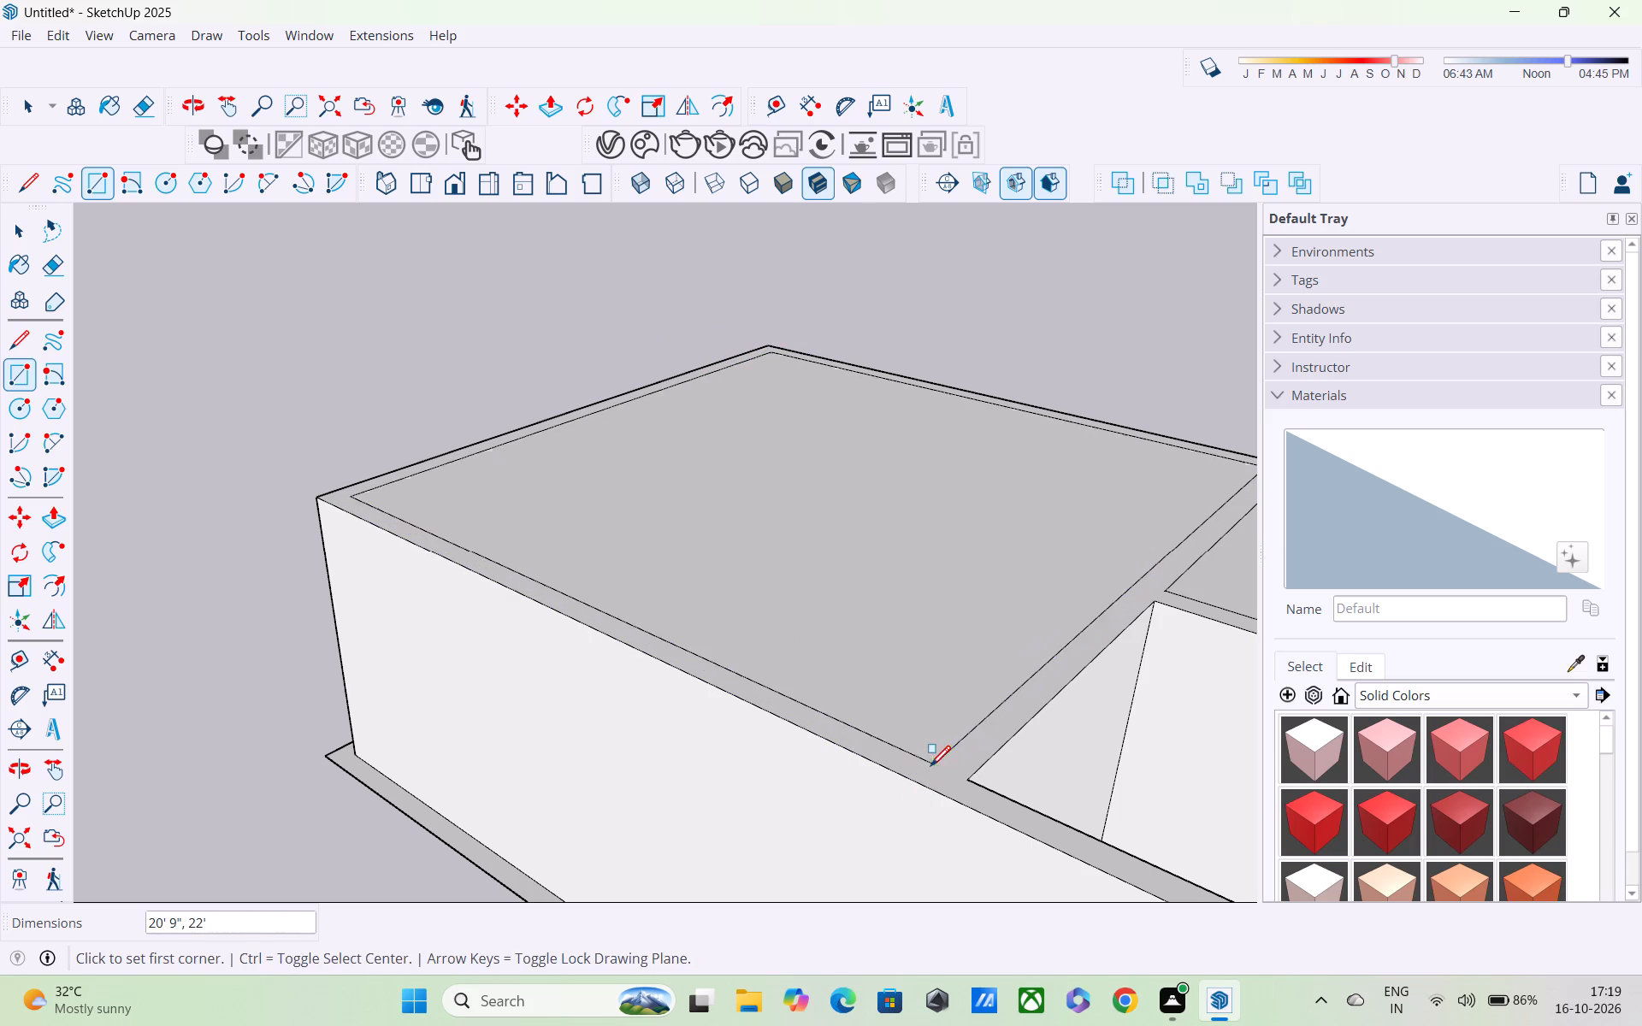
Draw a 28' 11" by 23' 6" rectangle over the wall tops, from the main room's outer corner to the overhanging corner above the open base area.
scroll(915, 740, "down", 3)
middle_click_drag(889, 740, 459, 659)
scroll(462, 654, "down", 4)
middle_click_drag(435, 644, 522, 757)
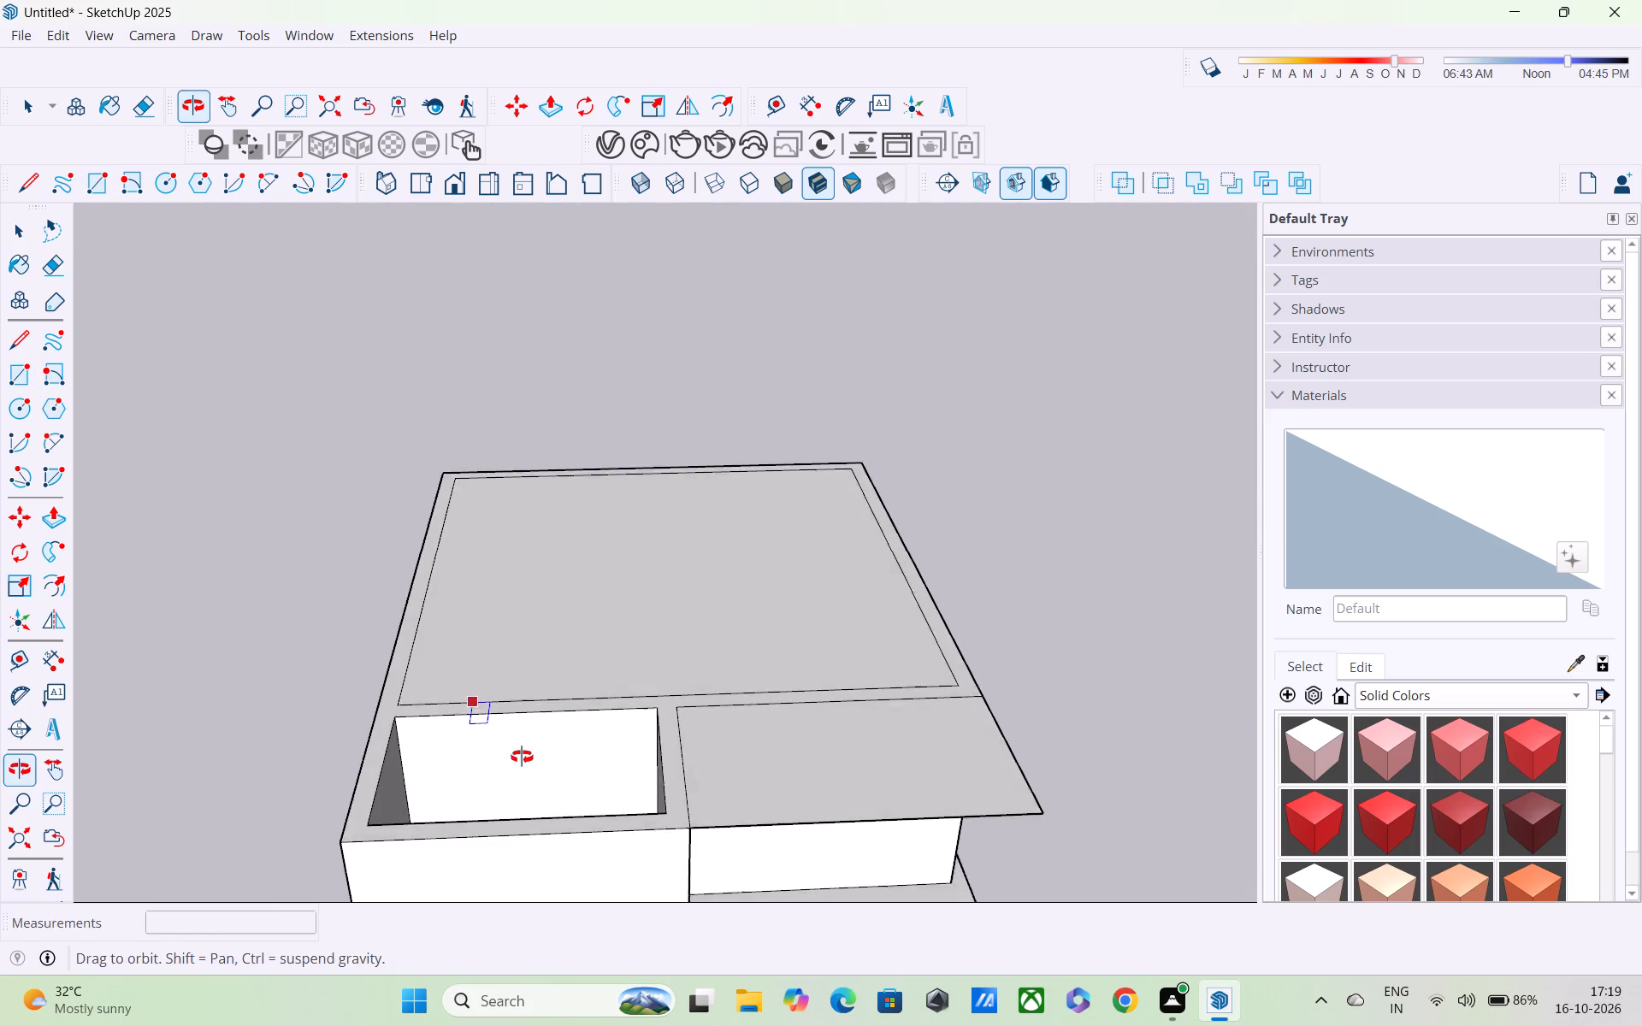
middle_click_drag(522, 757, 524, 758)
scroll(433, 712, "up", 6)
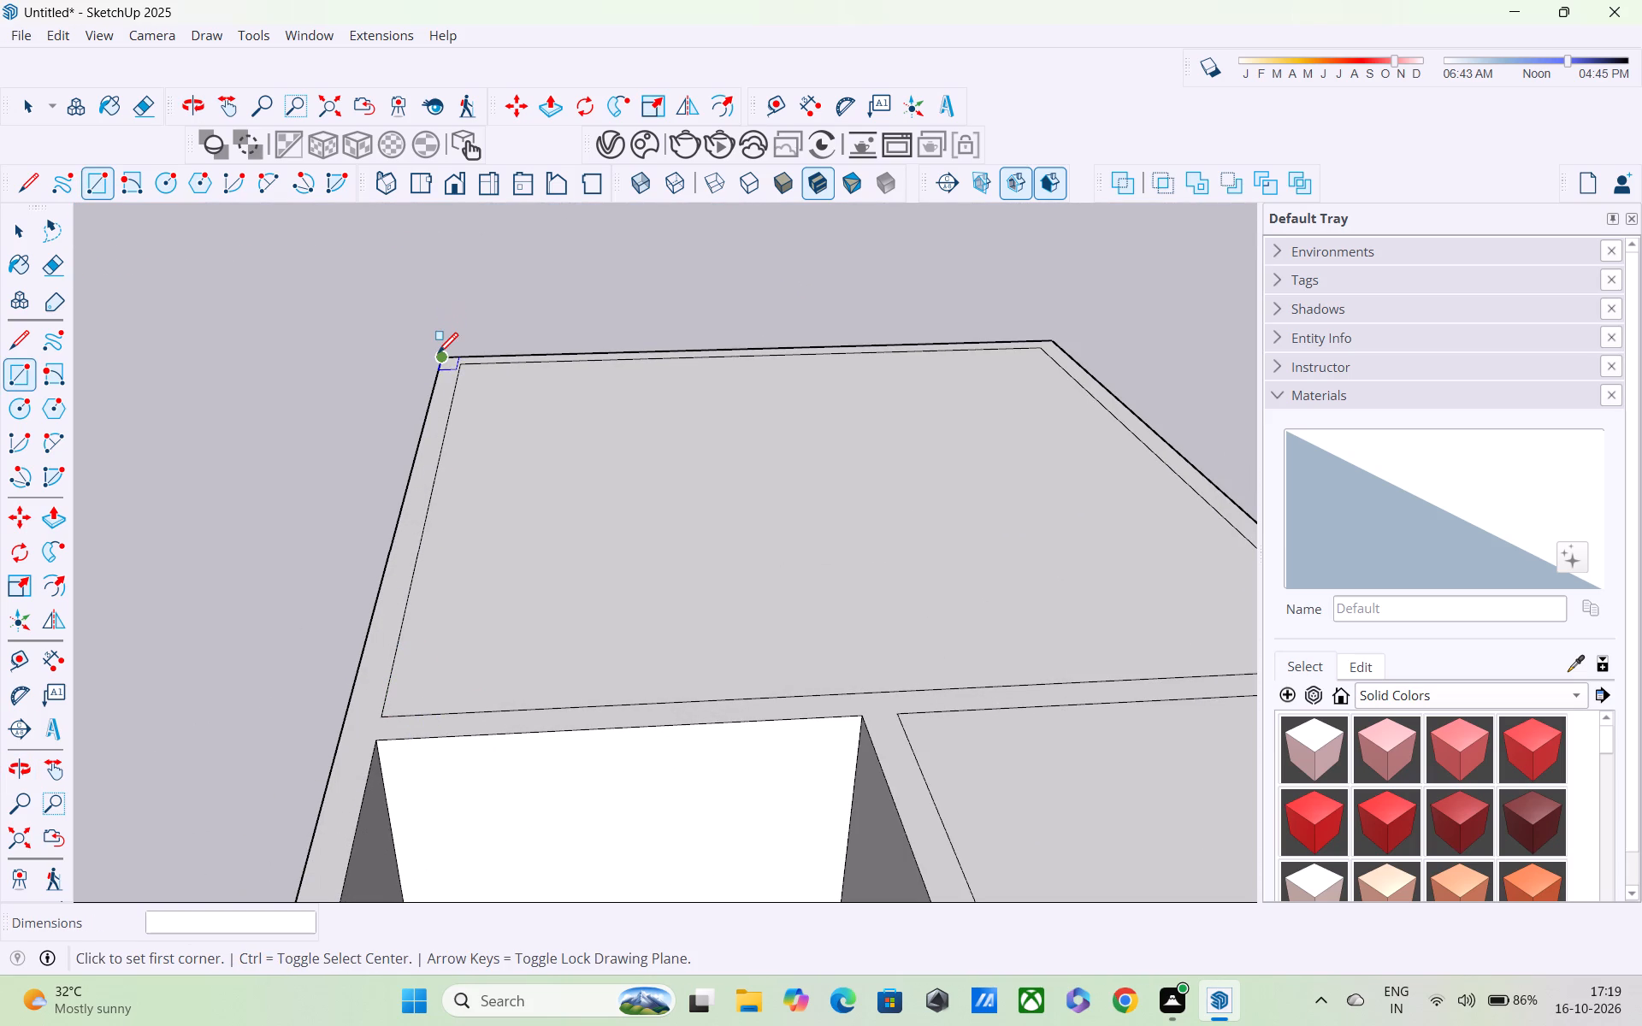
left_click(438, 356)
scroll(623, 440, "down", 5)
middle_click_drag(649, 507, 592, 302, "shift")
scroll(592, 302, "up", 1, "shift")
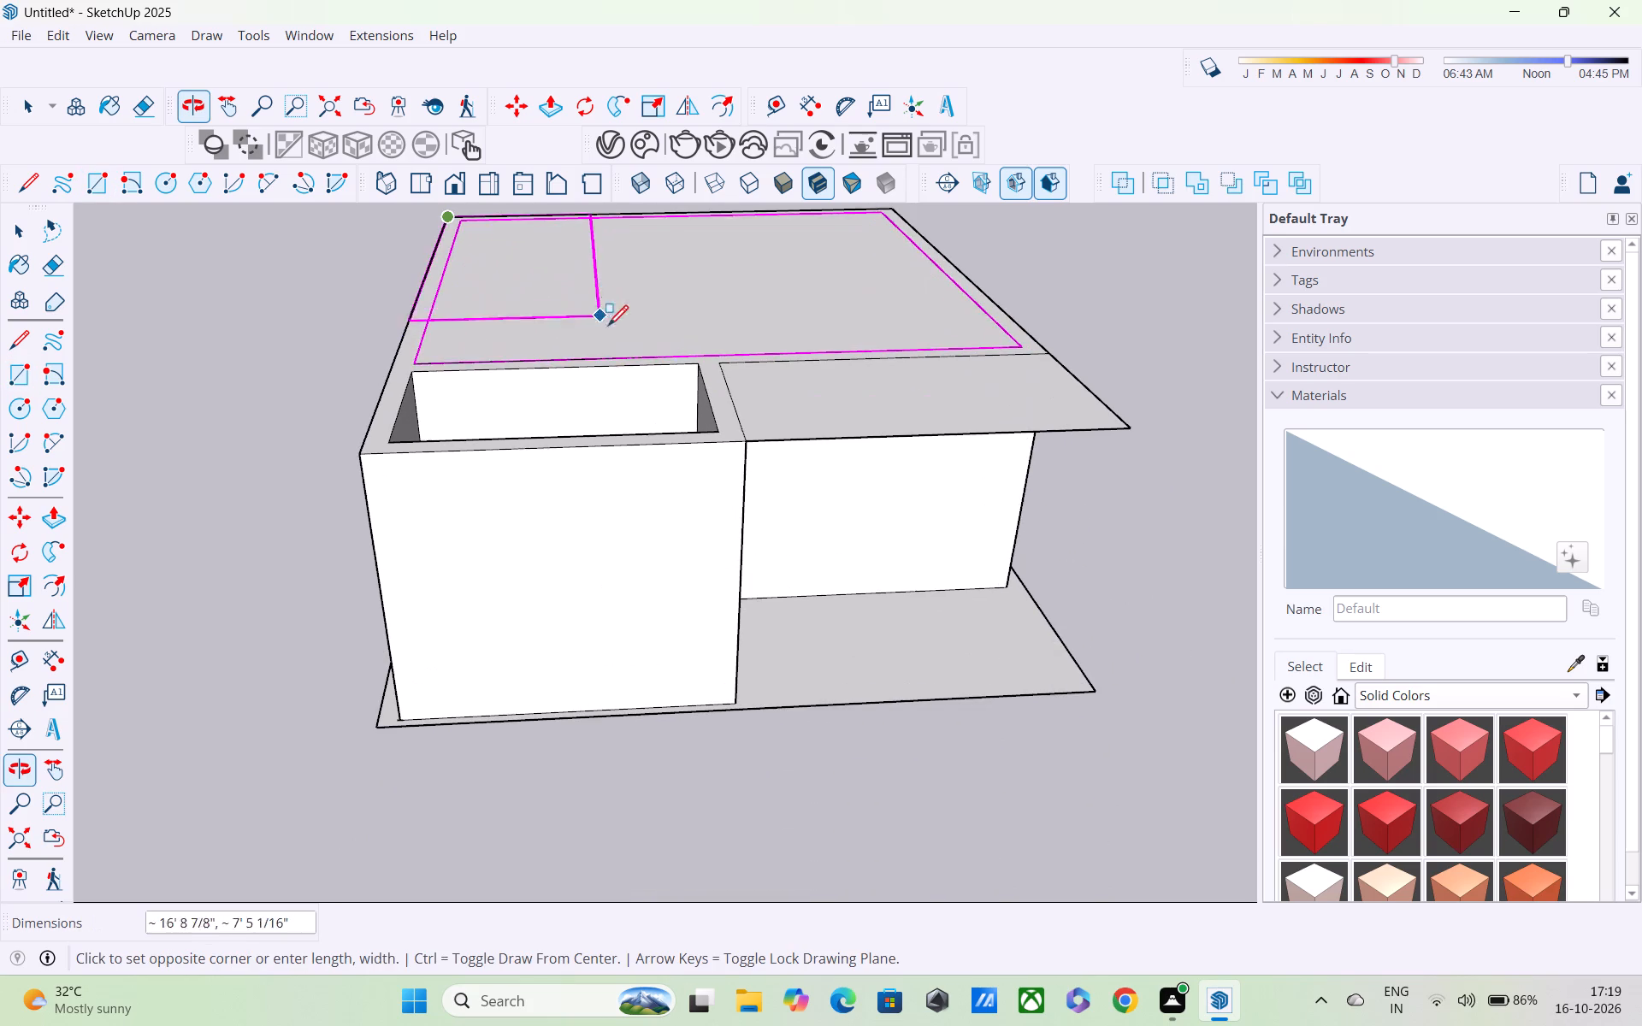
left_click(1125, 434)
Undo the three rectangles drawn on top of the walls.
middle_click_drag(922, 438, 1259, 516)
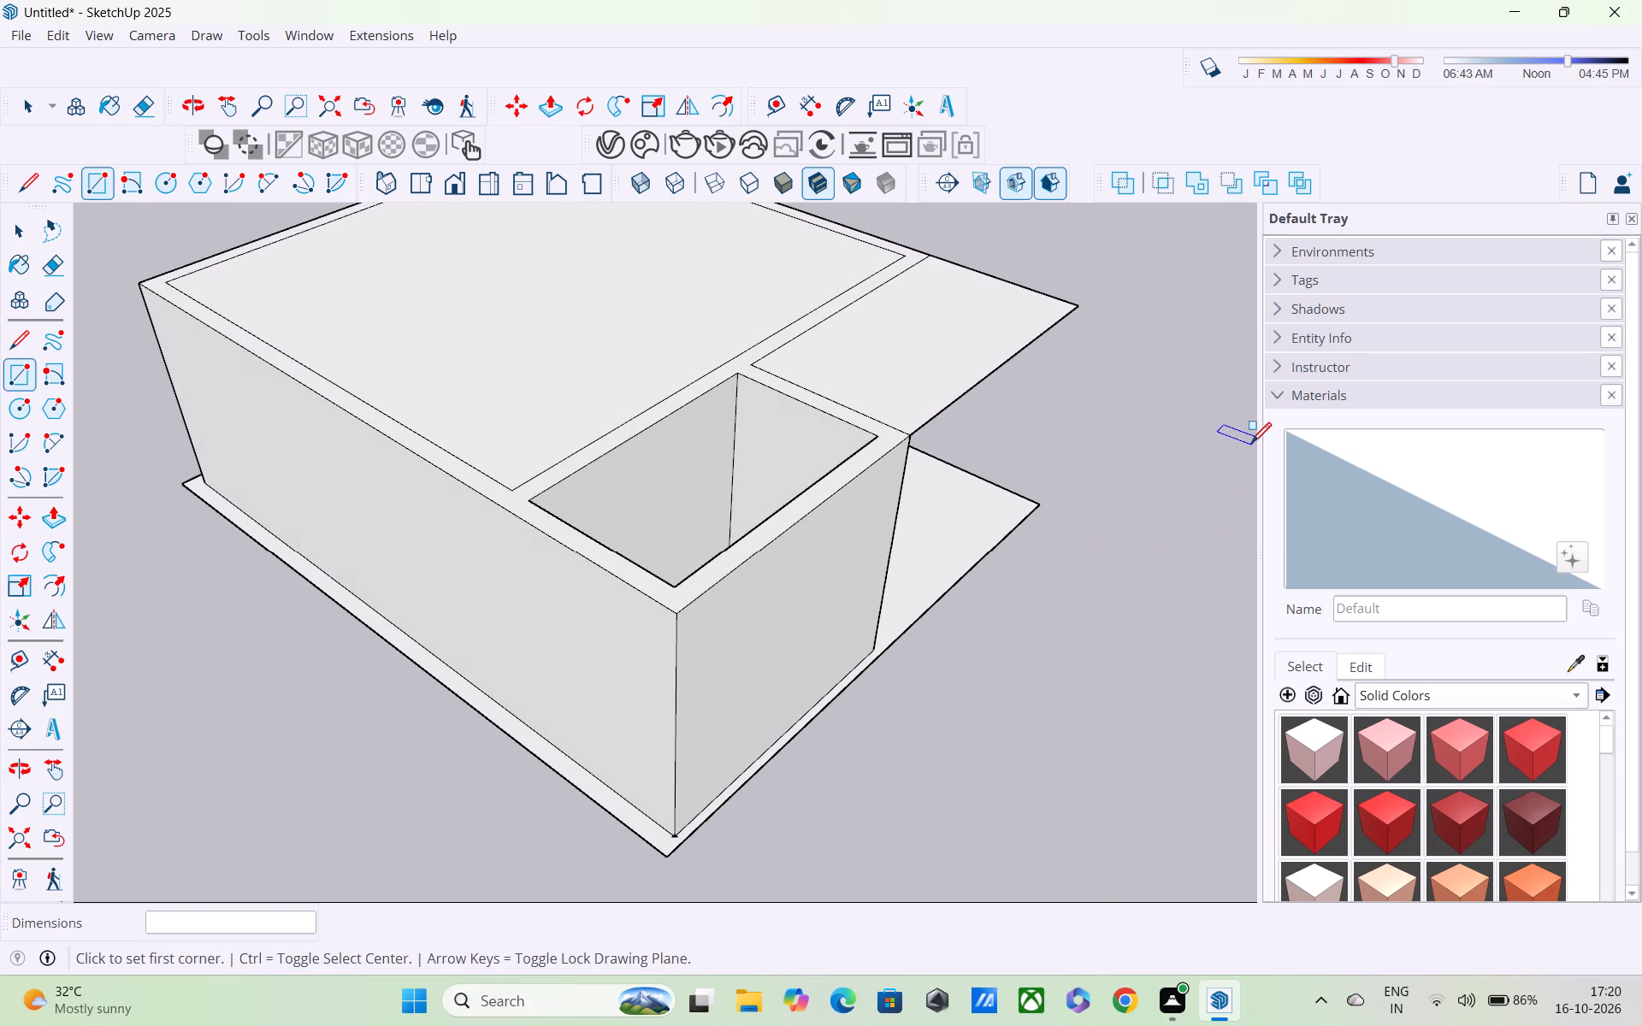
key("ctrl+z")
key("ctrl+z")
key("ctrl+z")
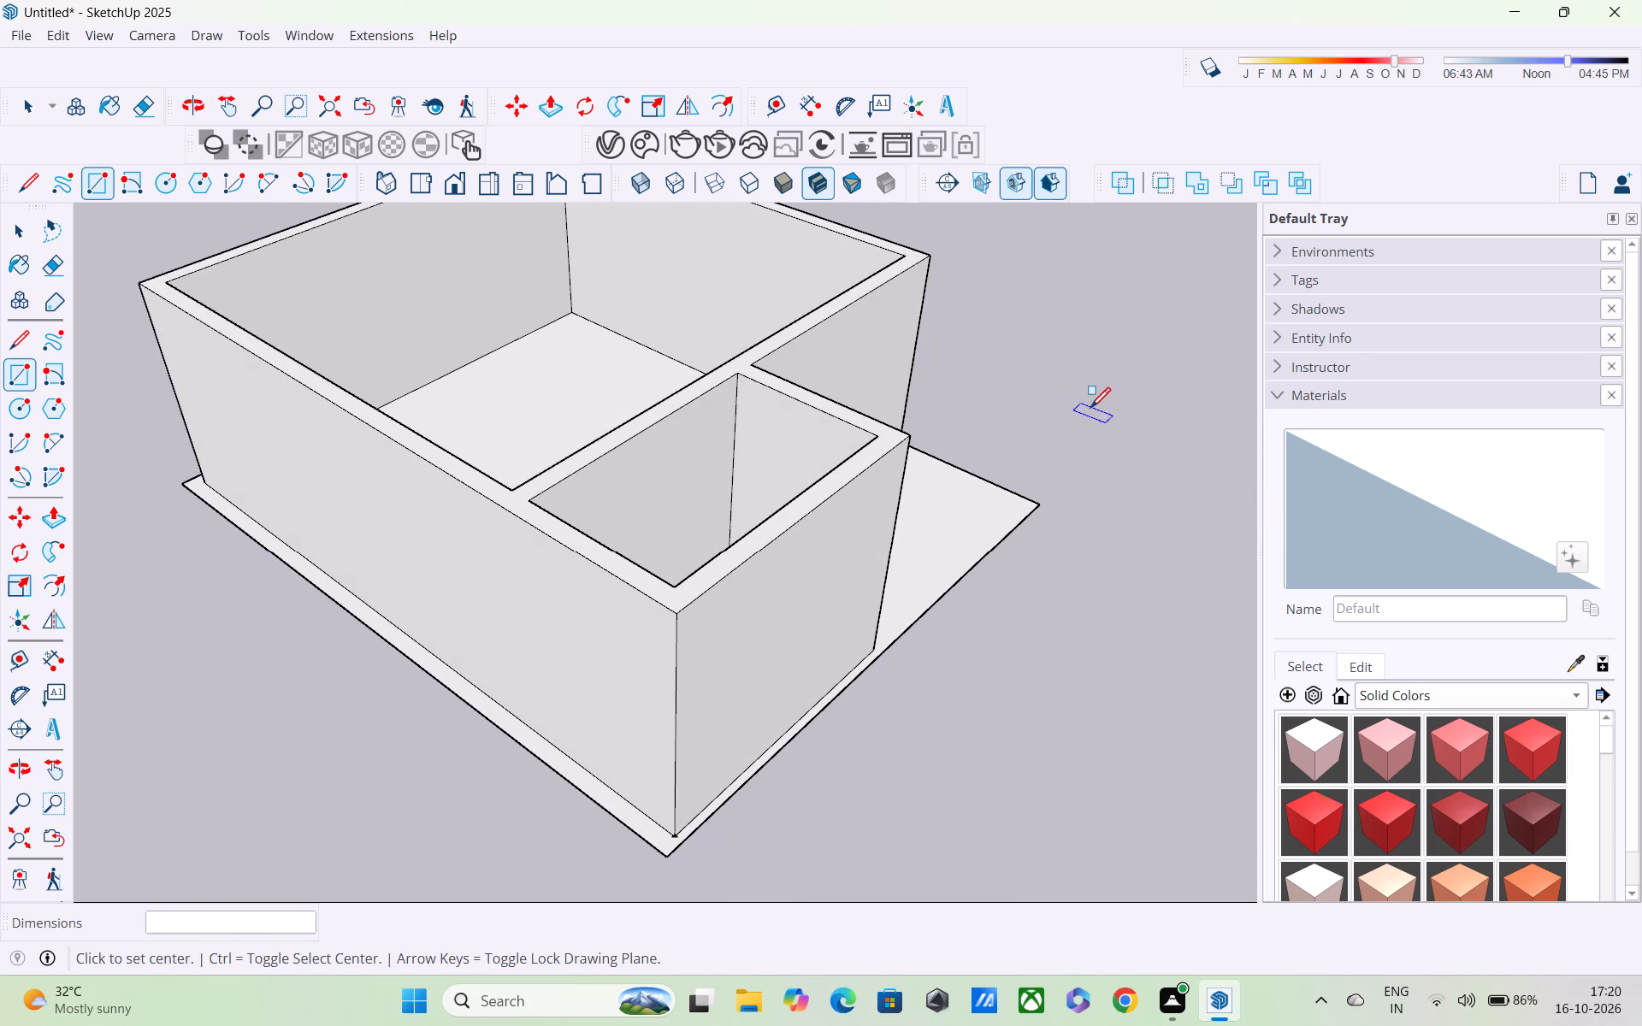
Examine the walls and base from low exterior viewpoints and from above.
key("space")
key("space")
scroll(1072, 393, "down", 3)
middle_click_drag(1058, 398, 968, 407)
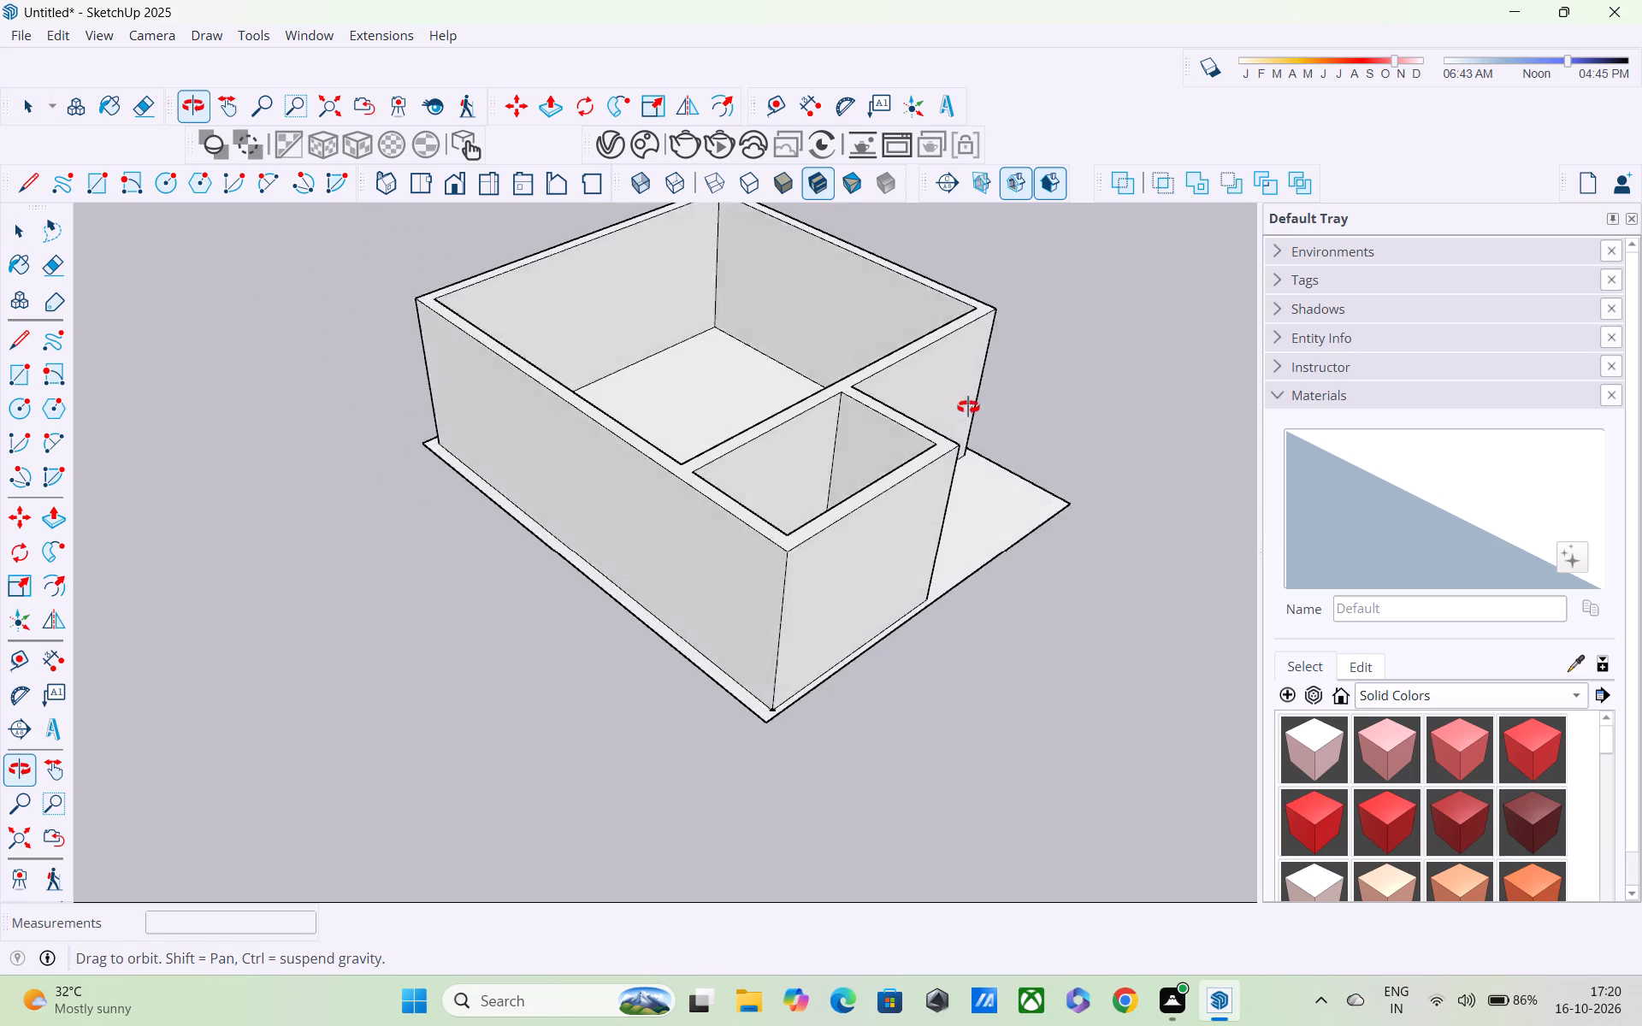
middle_click_drag(968, 407, 605, 400)
scroll(605, 400, "up", 1)
scroll(619, 440, "down", 1)
middle_click_drag(629, 530, 582, 332)
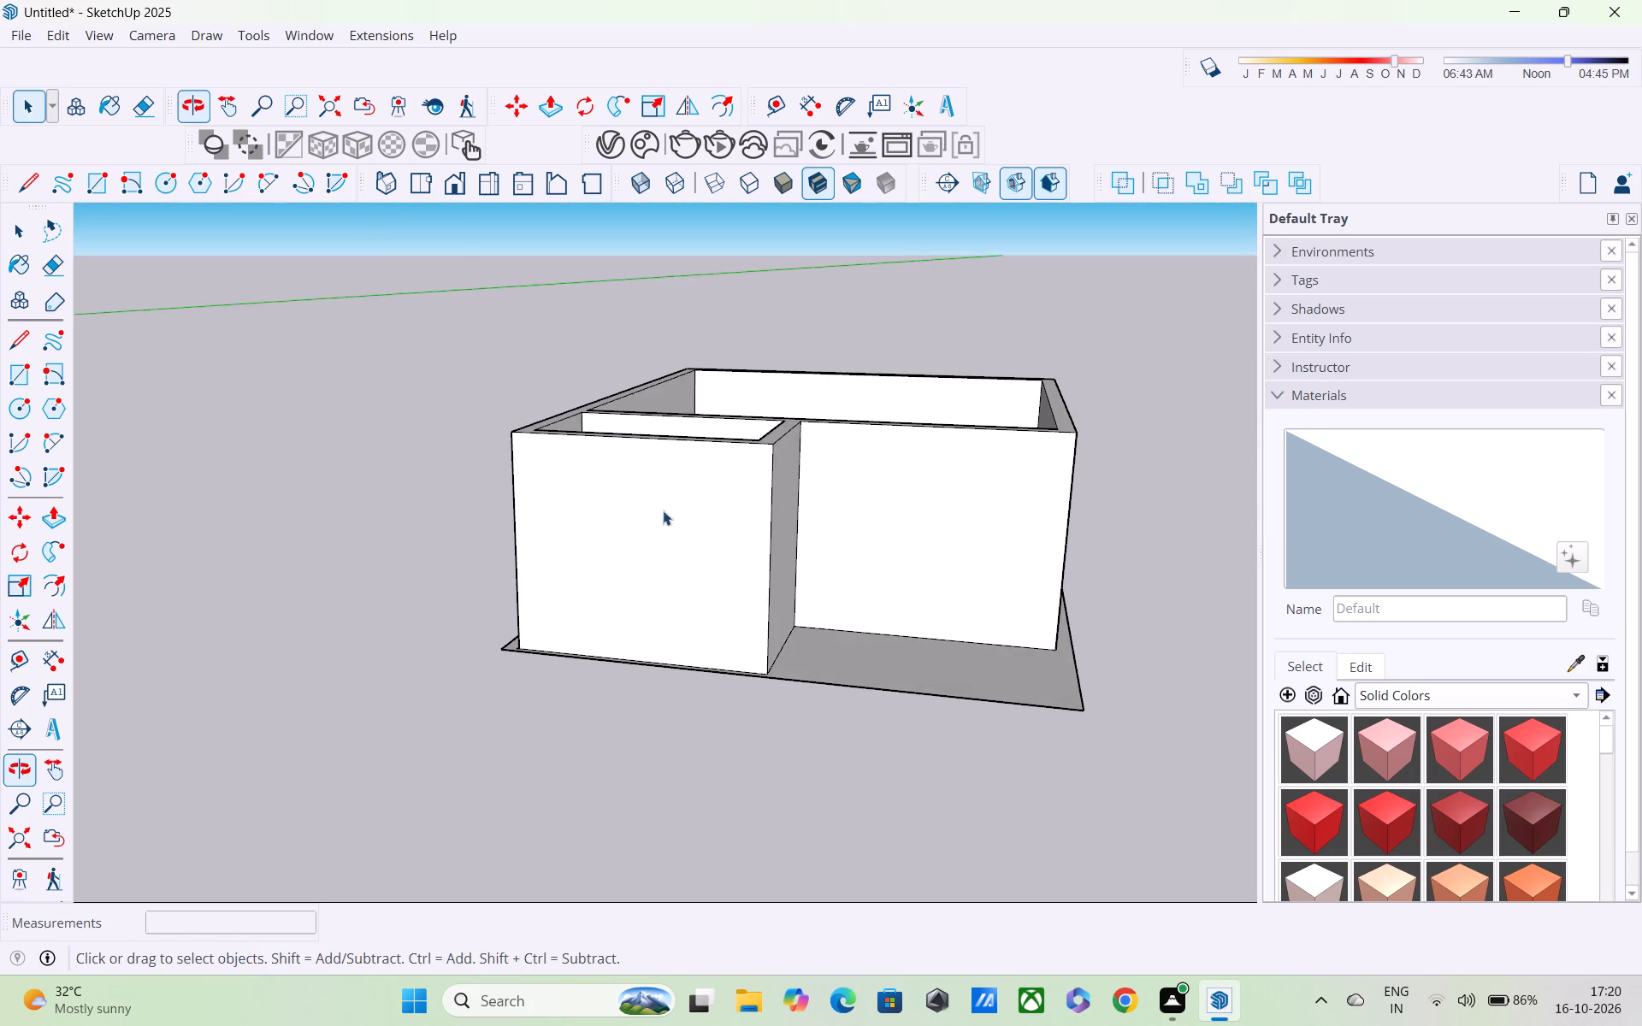
scroll(715, 635, "up", 2)
middle_click_drag(715, 639, 622, 538)
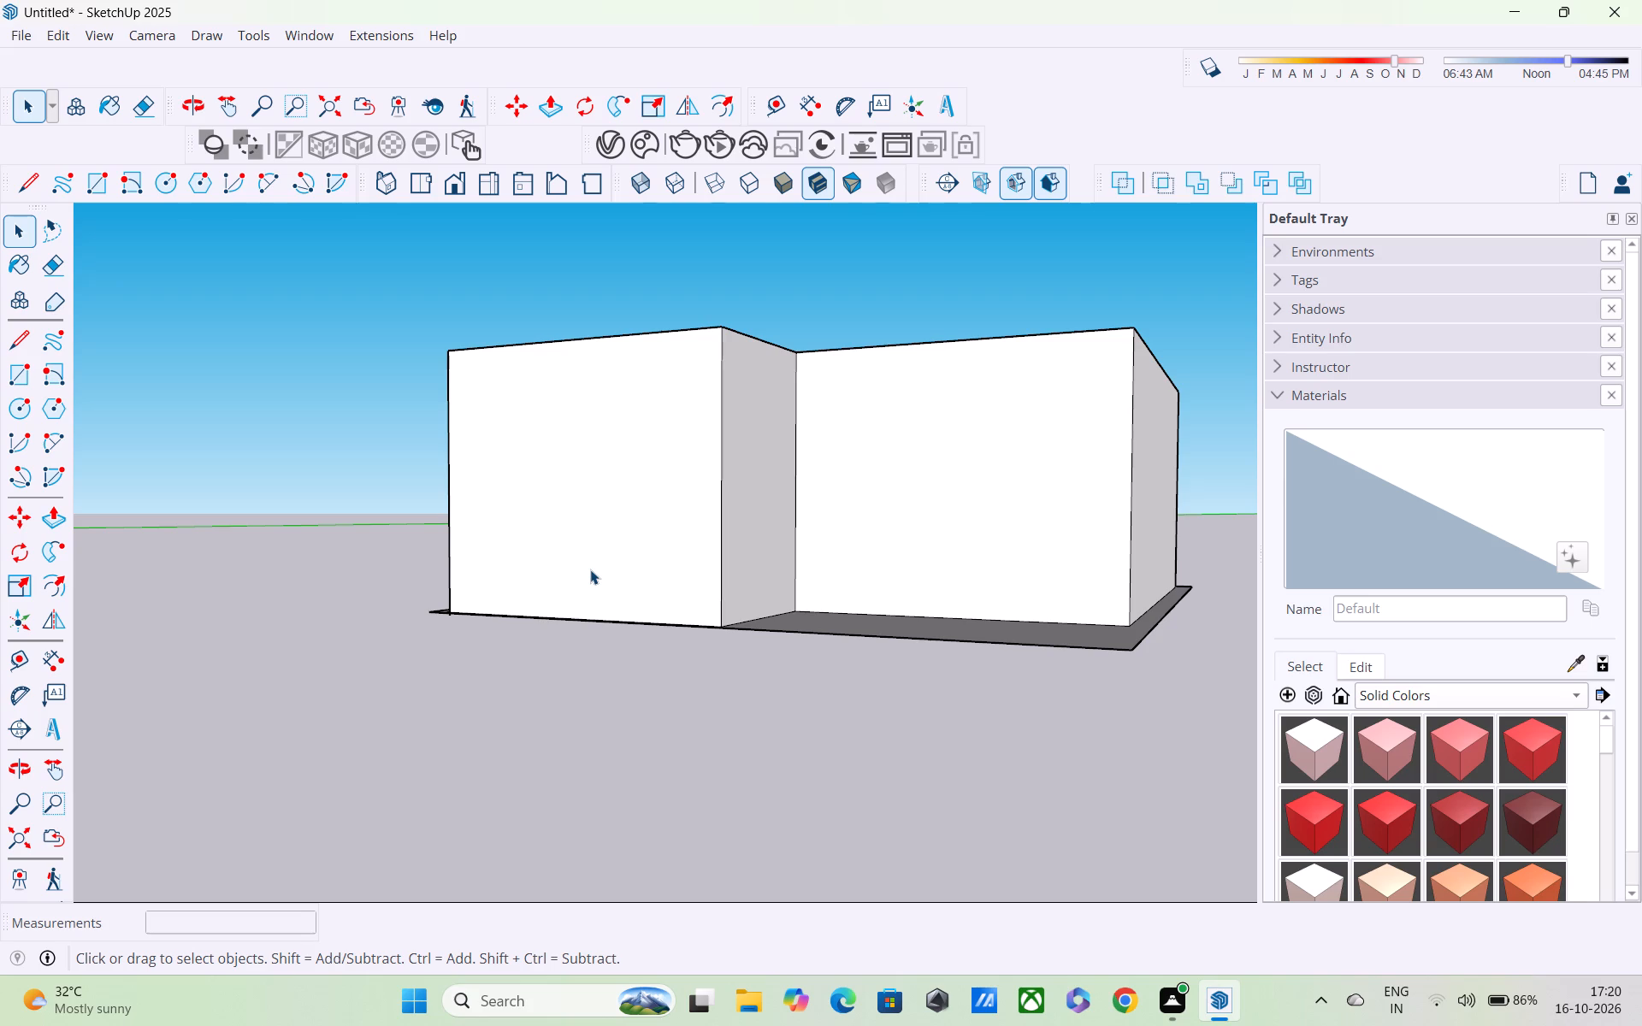
scroll(590, 563, "down", 3)
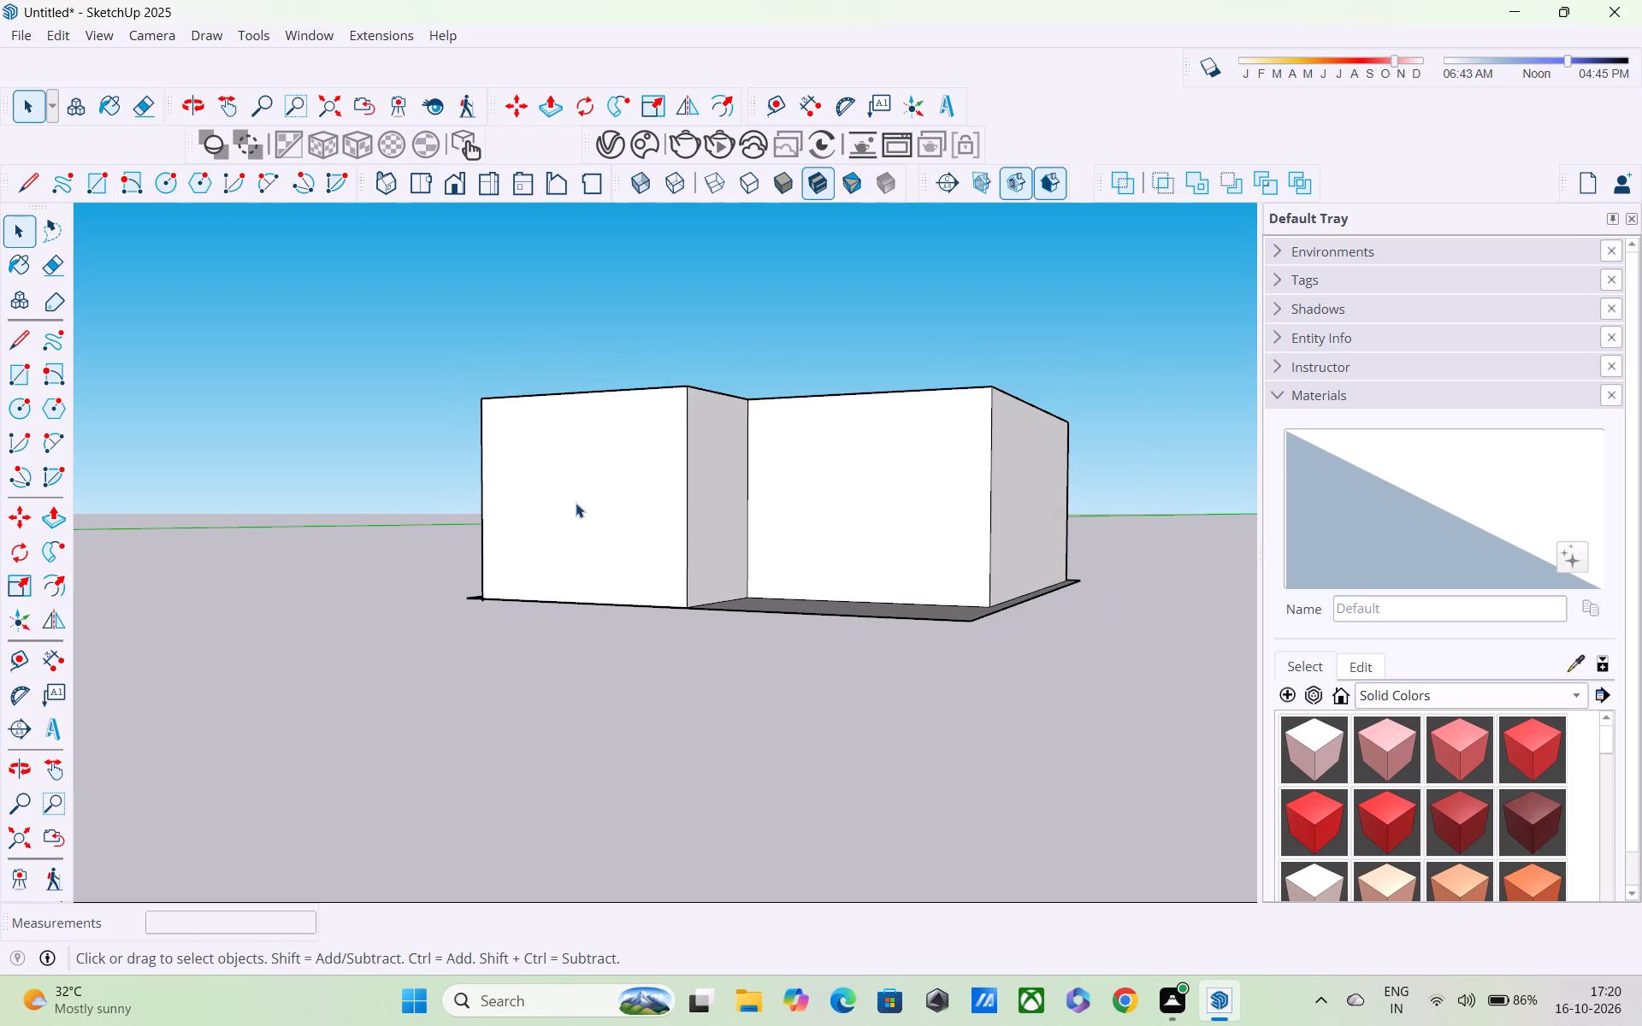
middle_click_drag(575, 501, 594, 677, "shift")
middle_click_drag(757, 392, 777, 680)
middle_click_drag(692, 530, 788, 654, "shift")
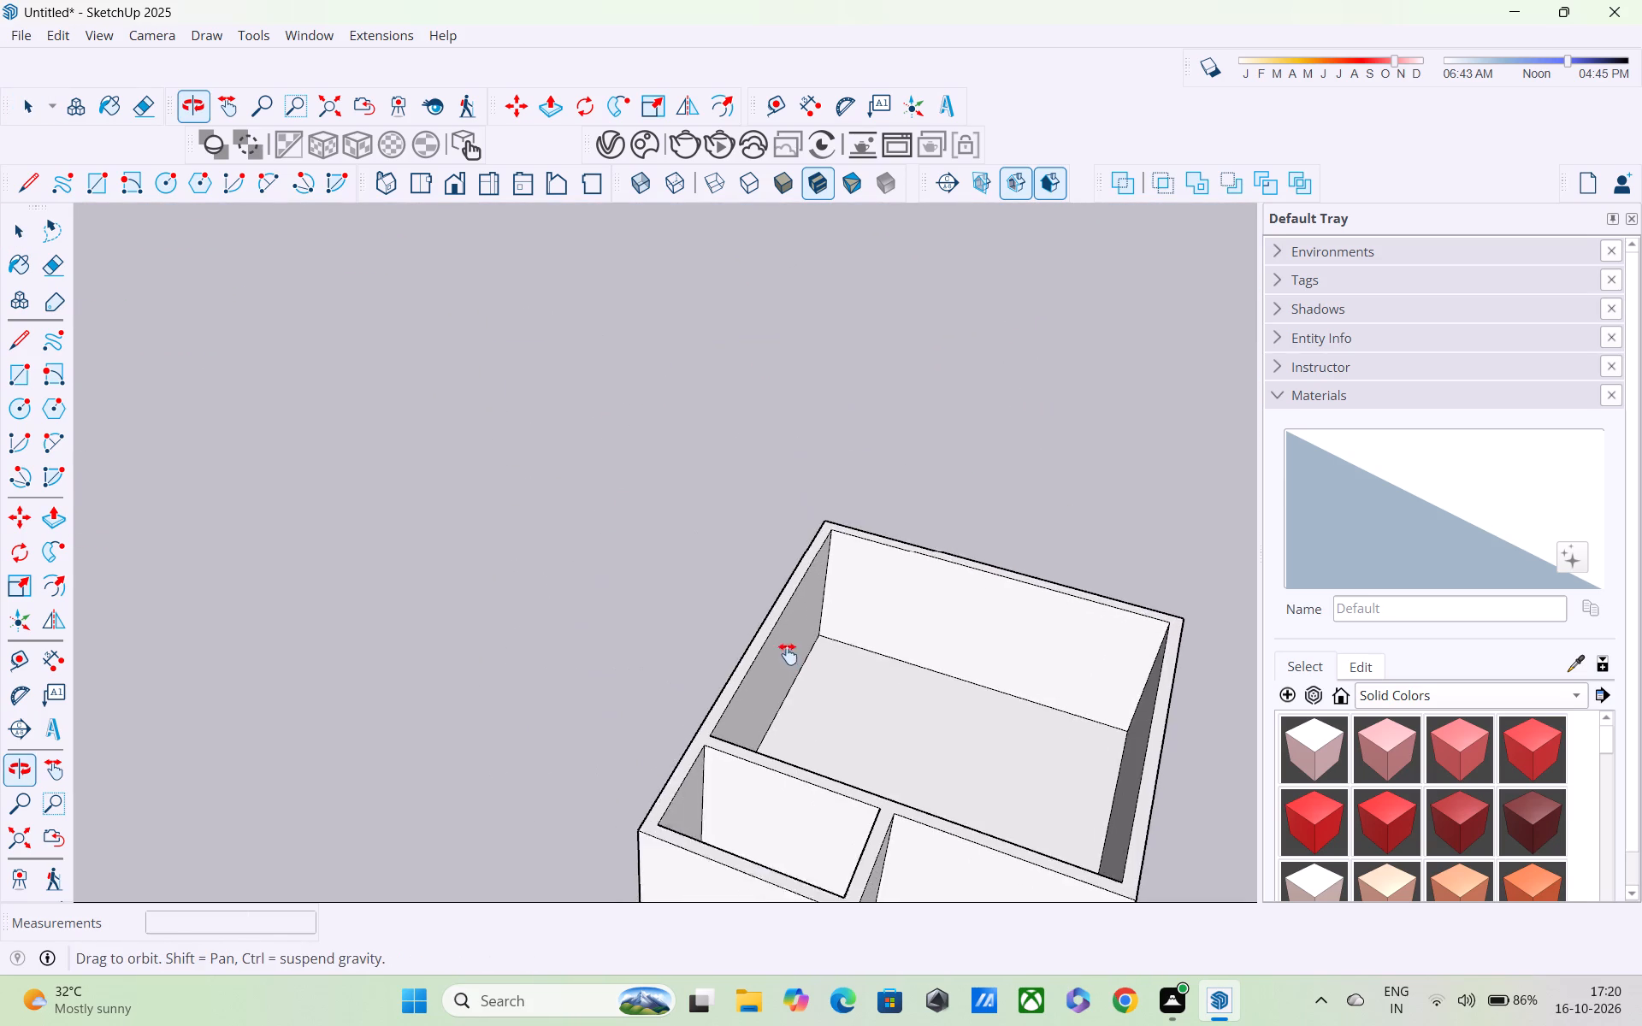
middle_click_drag(788, 654, 704, 362, "shift")
scroll(745, 333, "up", 5)
middle_click_drag(746, 331, 735, 624)
scroll(727, 585, "down", 7)
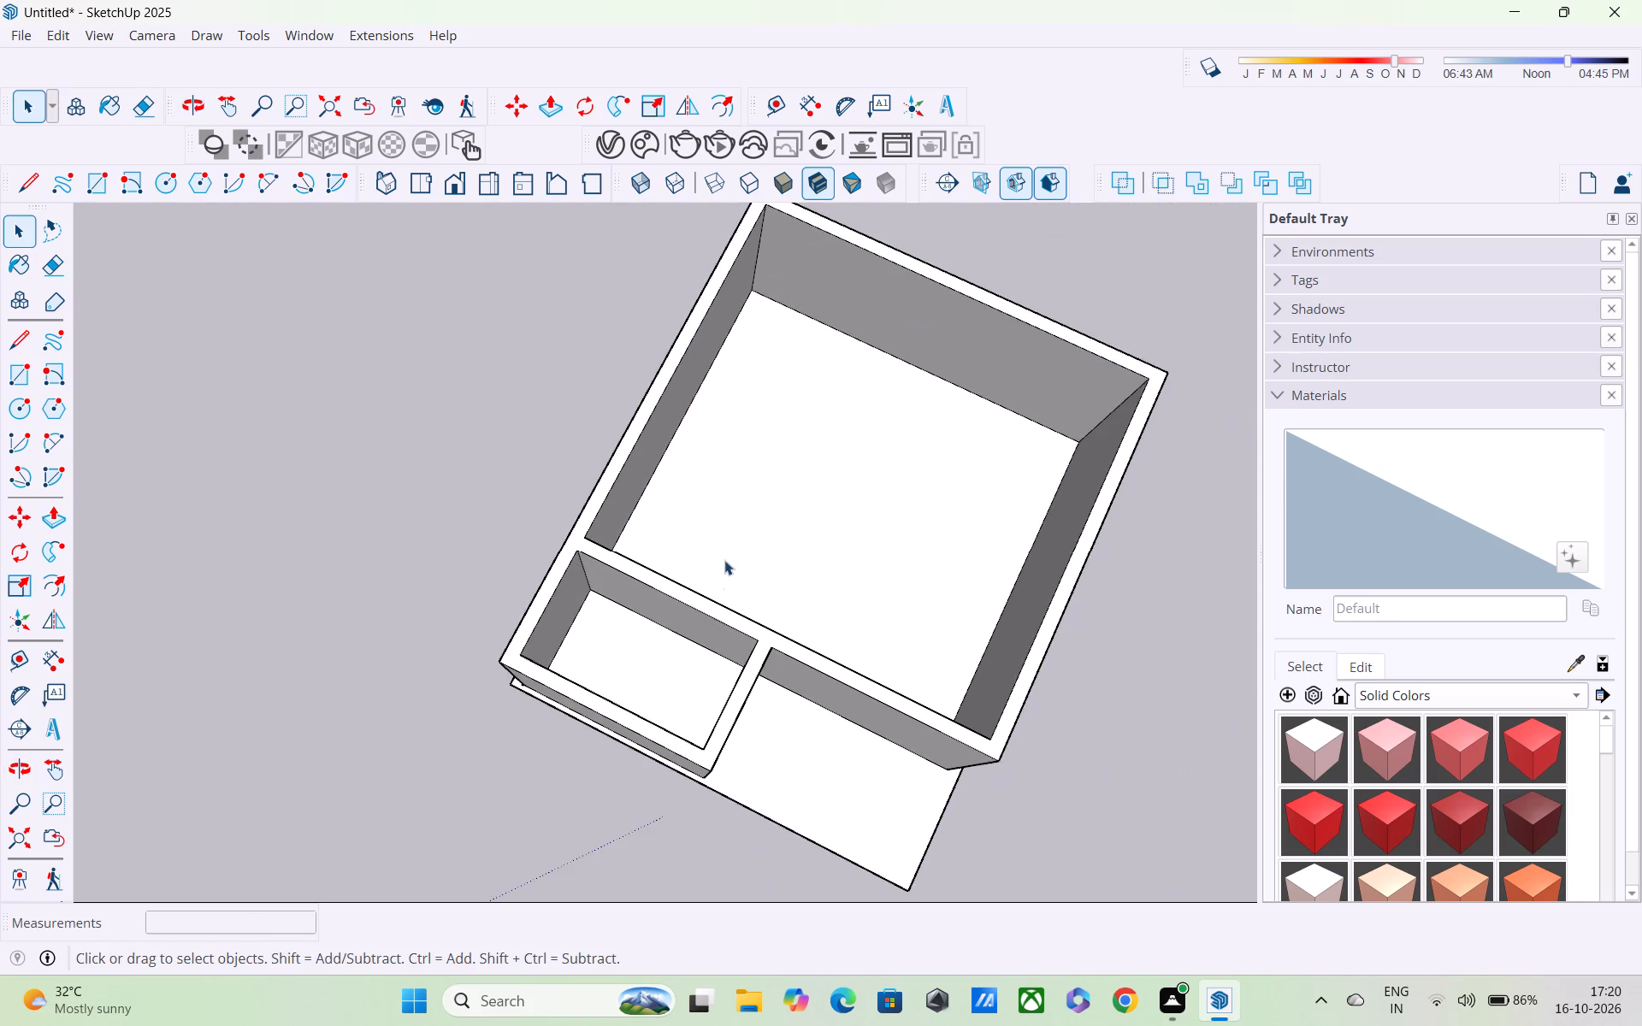
middle_click_drag(725, 556, 699, 622)
scroll(756, 337, "down", 1)
middle_click_drag(756, 338, 727, 504, "shift")
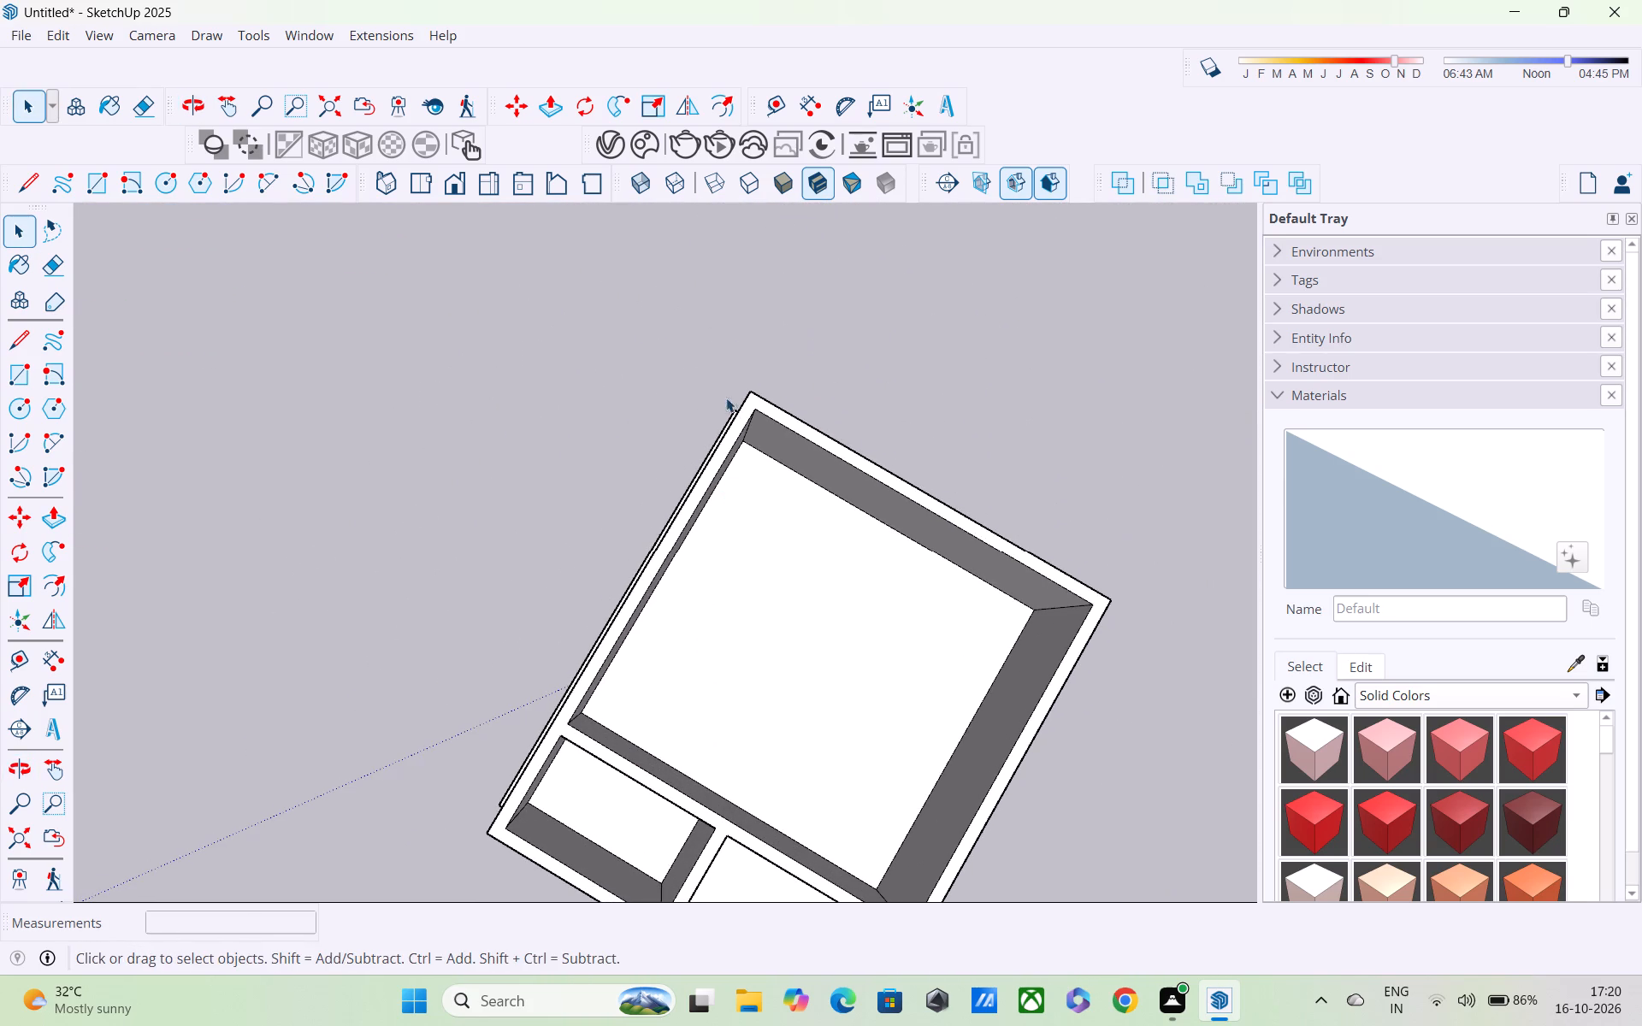
Draw a 28' 11" by 11' 6" rectangle on the wall tops, from the main room's far outer corner to the small room's outer corner.
key("r")
left_click(741, 386)
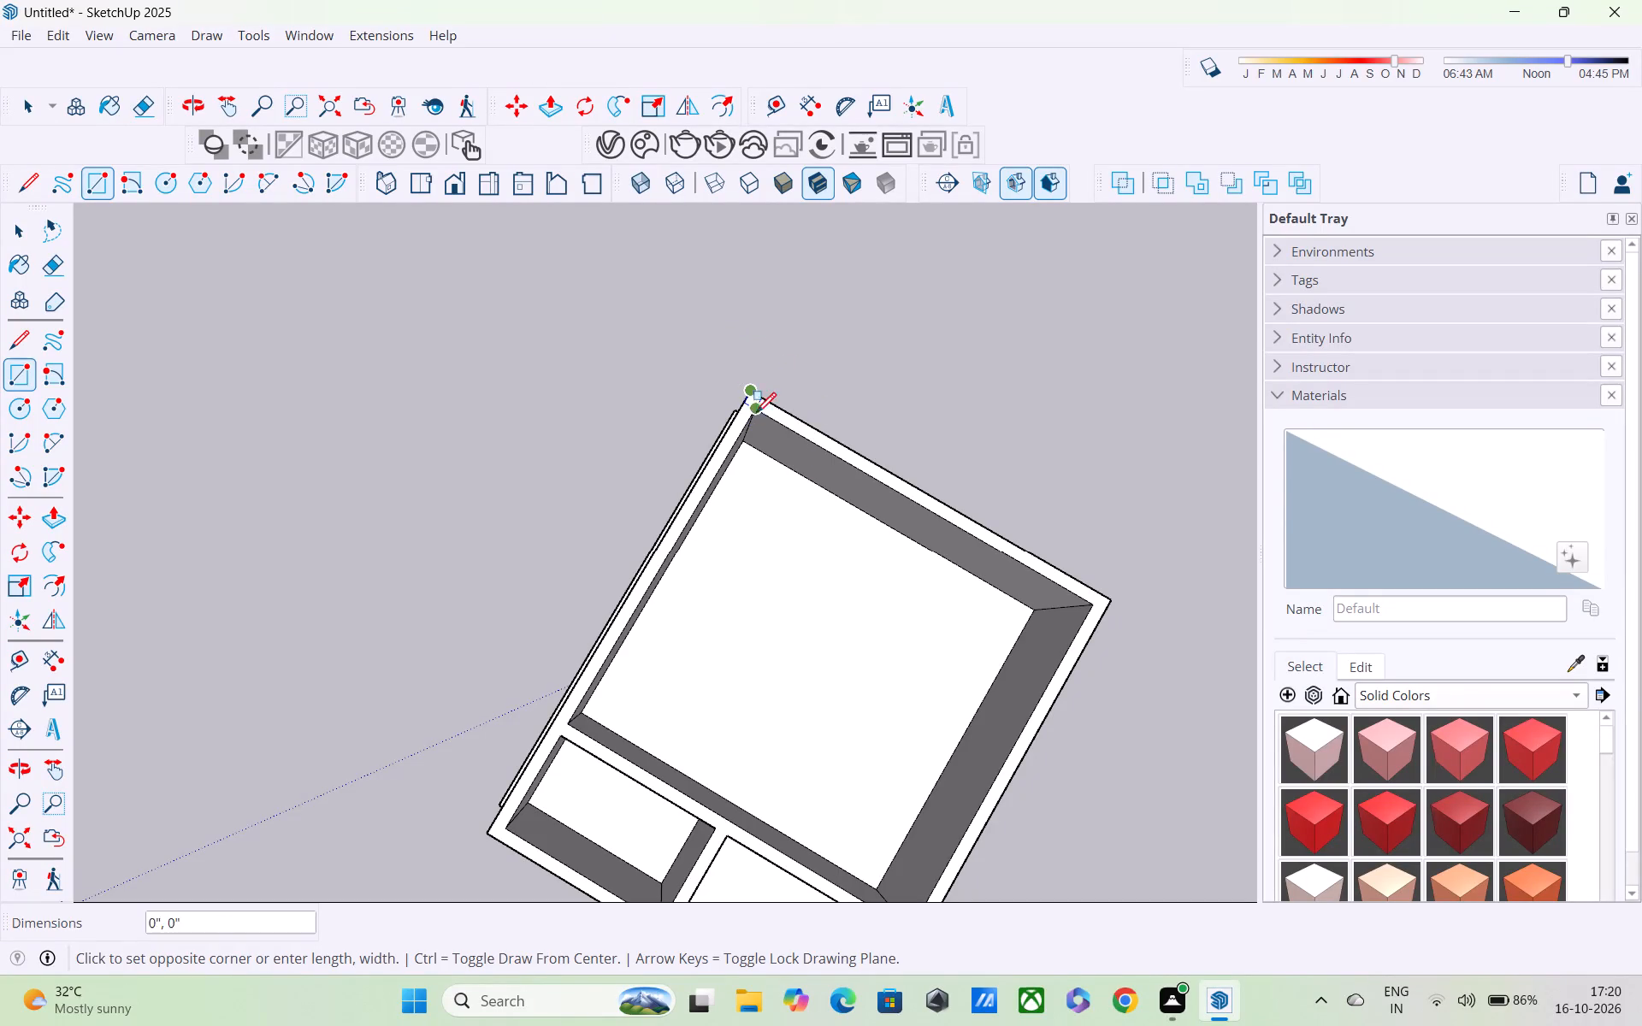
middle_click_drag(792, 590, 688, 230, "shift")
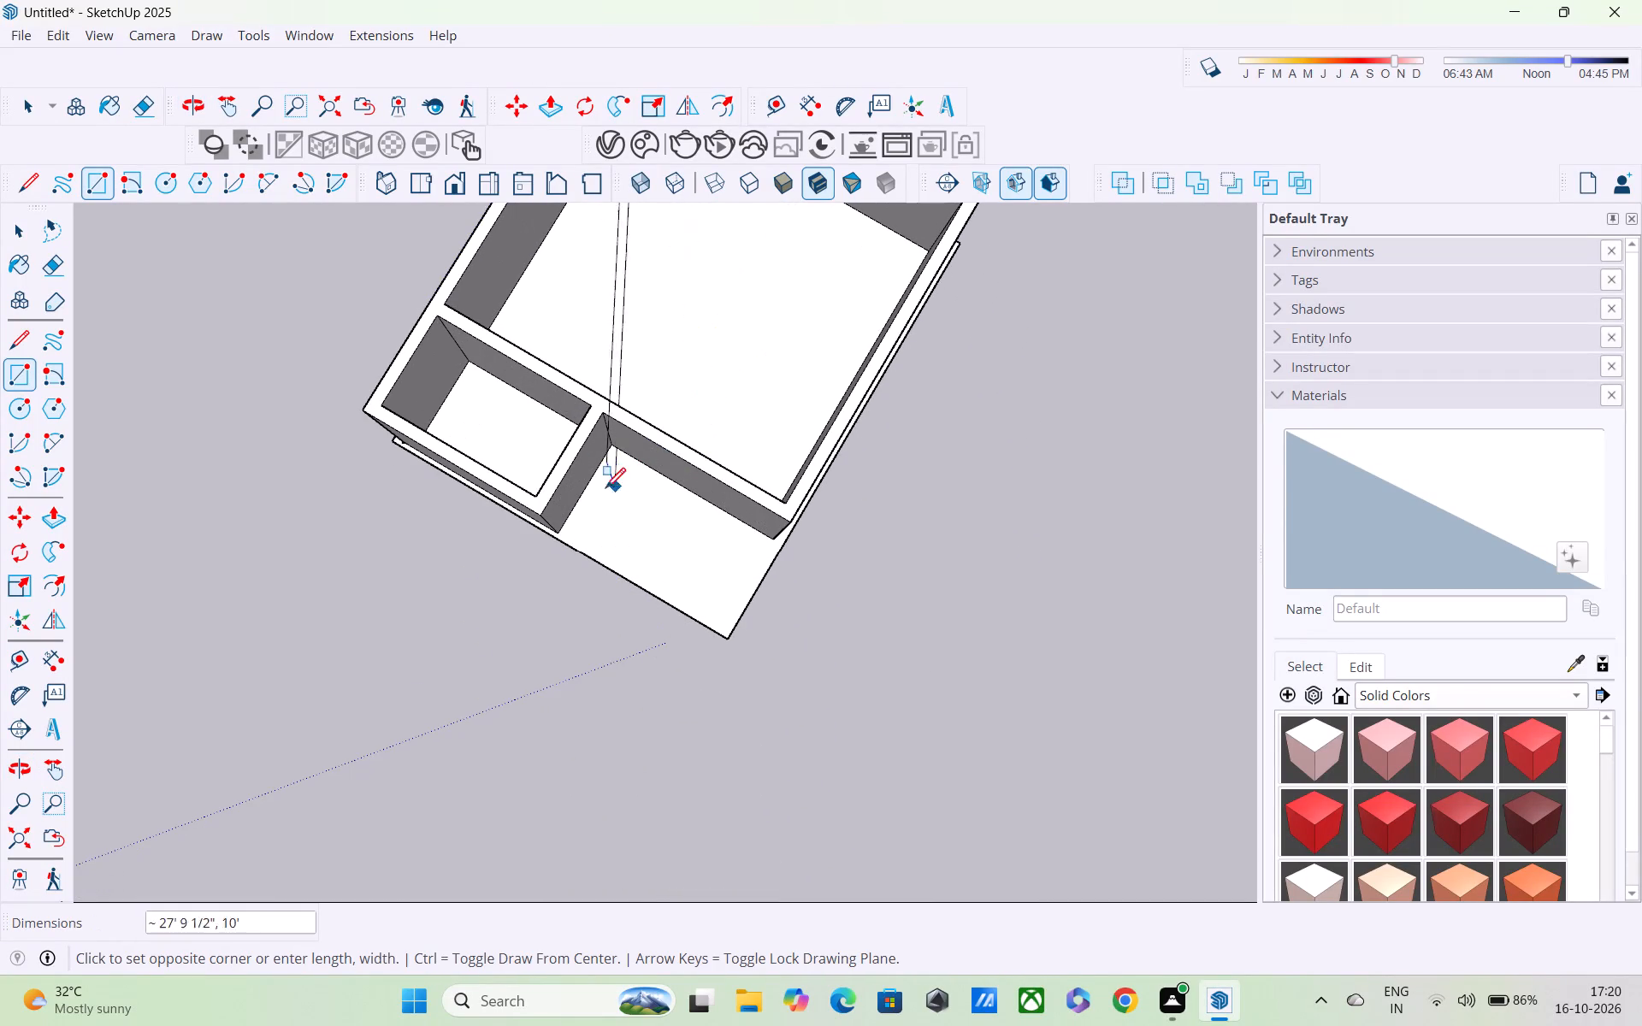
left_click(538, 509)
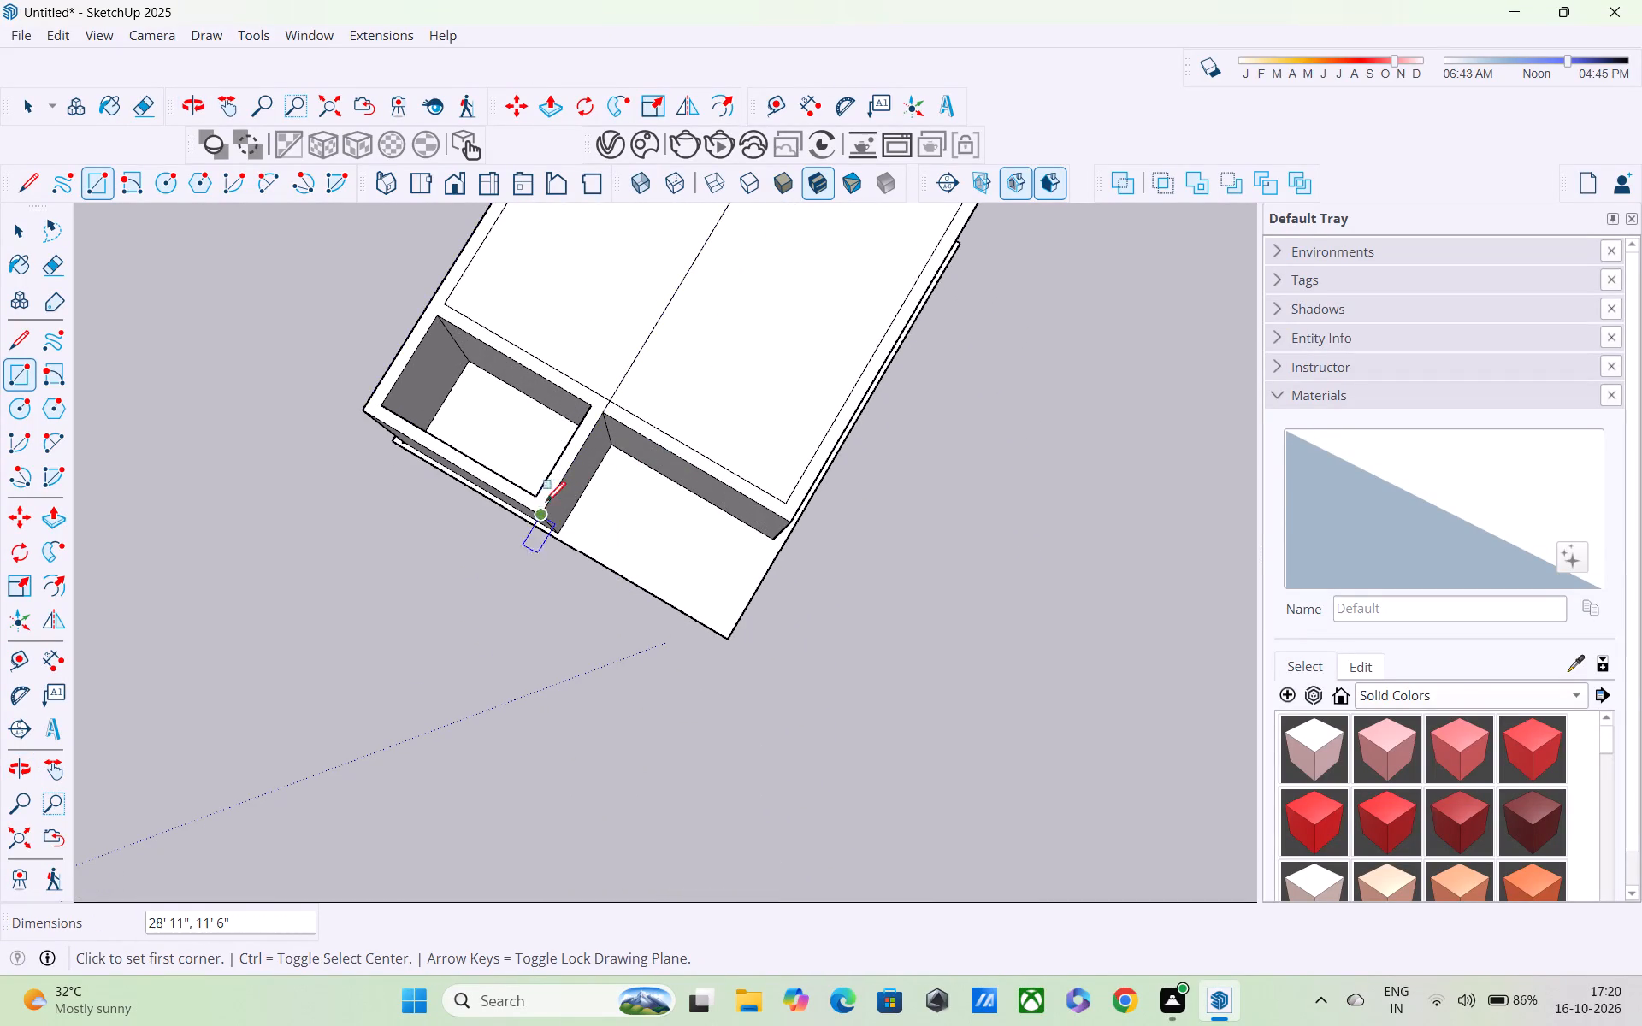
Erase the long edge dividing the top face over the main room.
scroll(550, 502, "down", 4)
middle_click_drag(553, 502, 892, 378)
scroll(892, 377, "up", 1)
scroll(645, 506, "down", 4)
middle_click_drag(500, 554, 853, 487)
scroll(464, 676, "up", 6)
scroll(590, 624, "up", 5)
key("space")
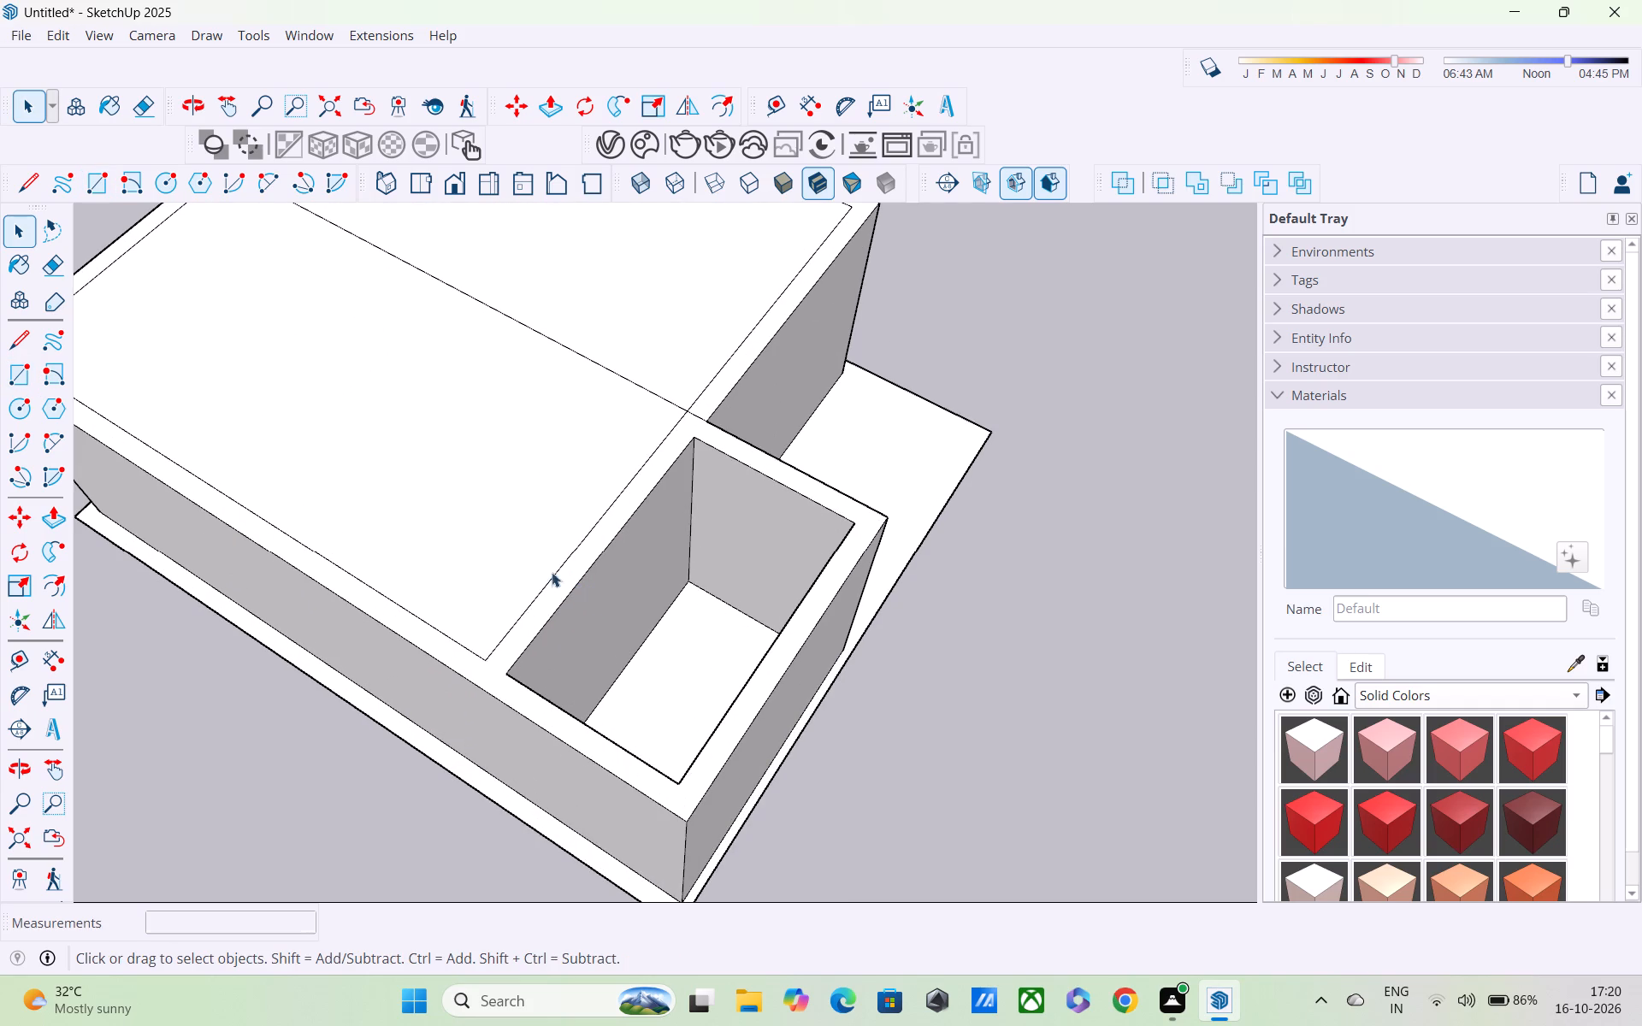
double_click(540, 539)
scroll(535, 529, "down", 5)
middle_click_drag(534, 527, 446, 643)
scroll(446, 643, "up", 2)
key("space")
left_click(1050, 346)
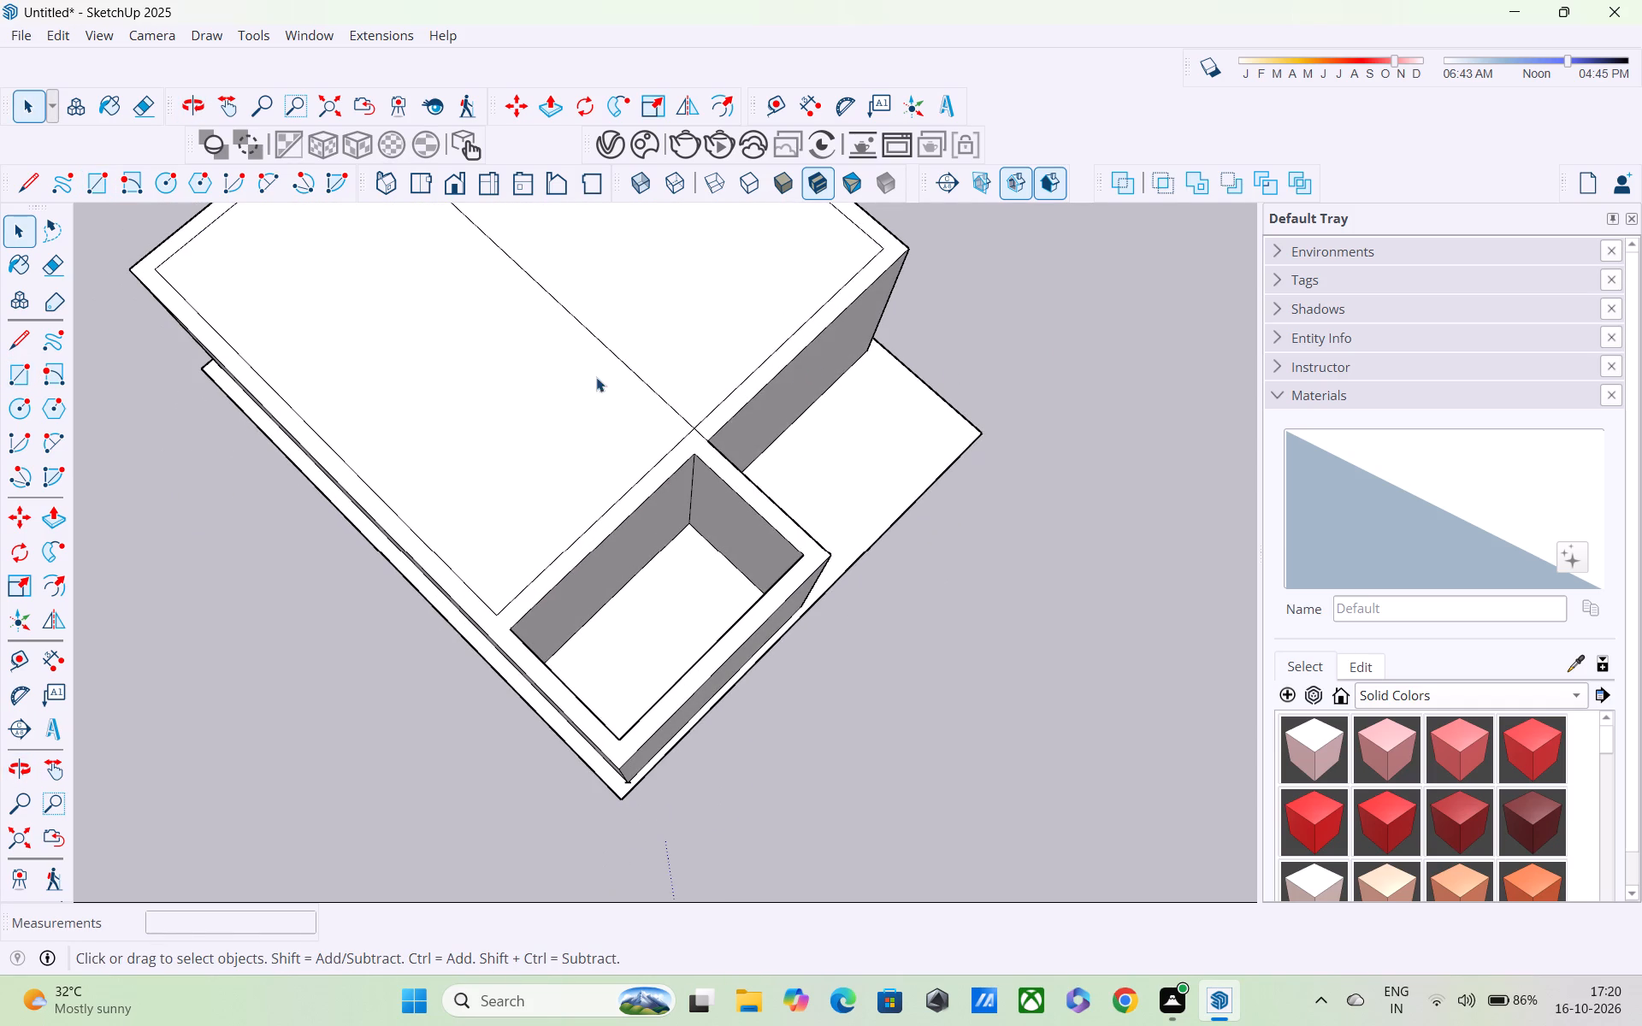
key("e")
left_click(618, 357)
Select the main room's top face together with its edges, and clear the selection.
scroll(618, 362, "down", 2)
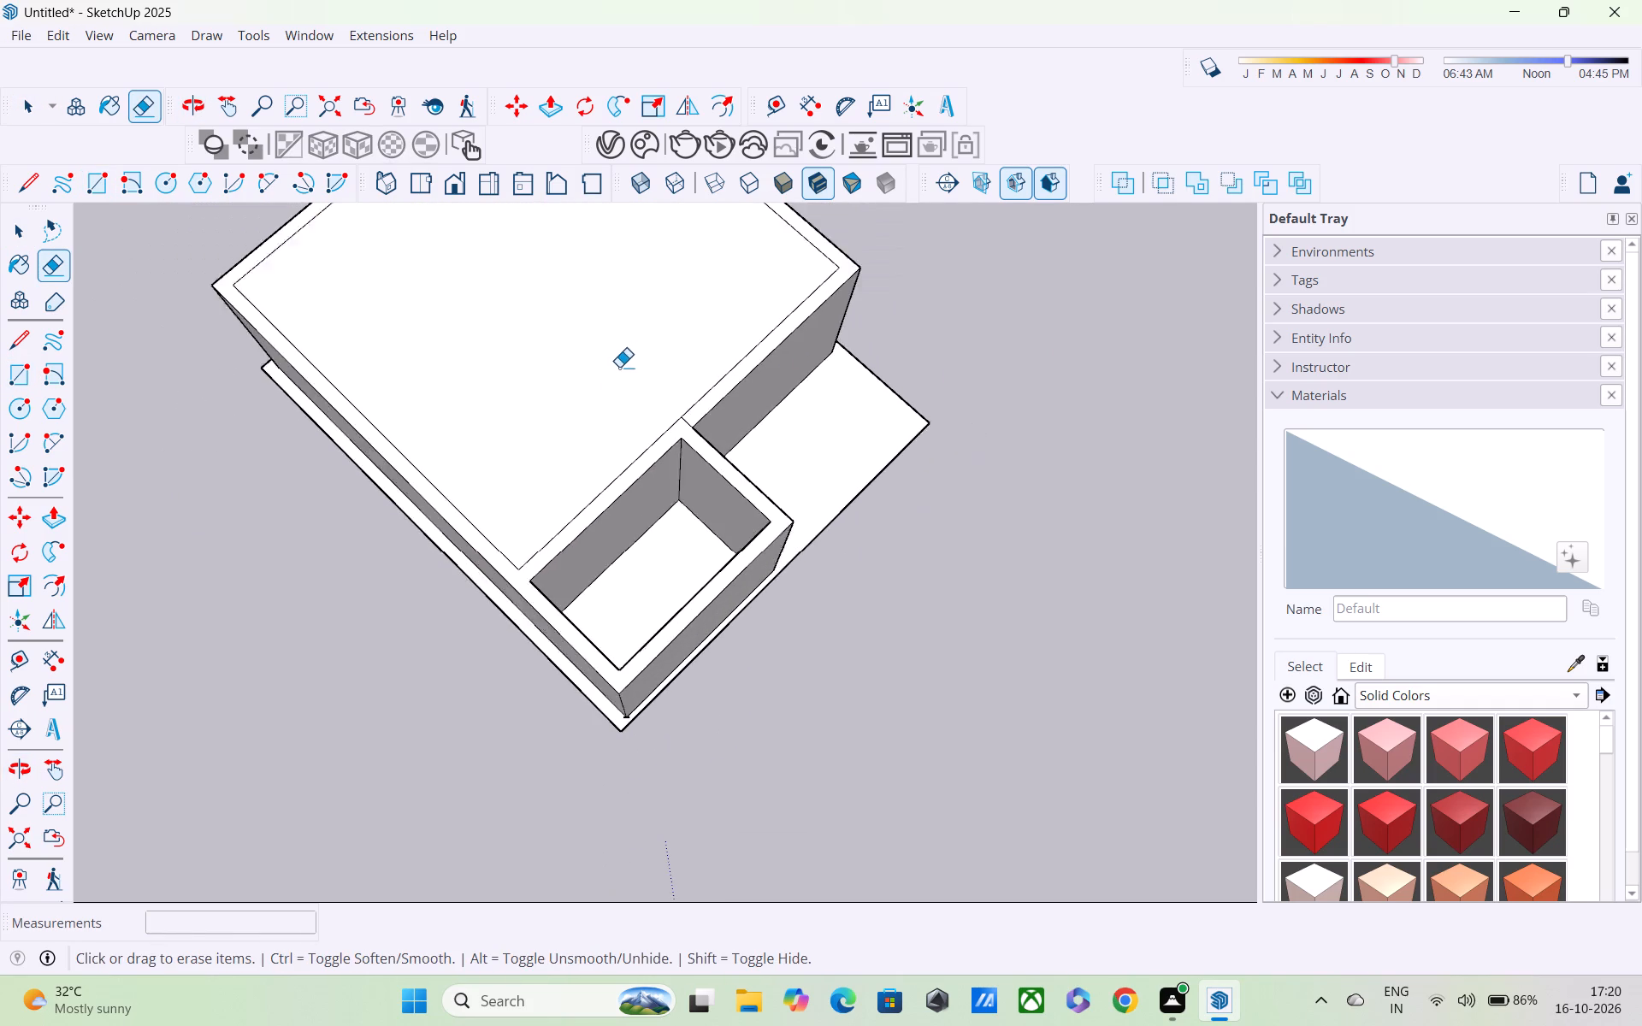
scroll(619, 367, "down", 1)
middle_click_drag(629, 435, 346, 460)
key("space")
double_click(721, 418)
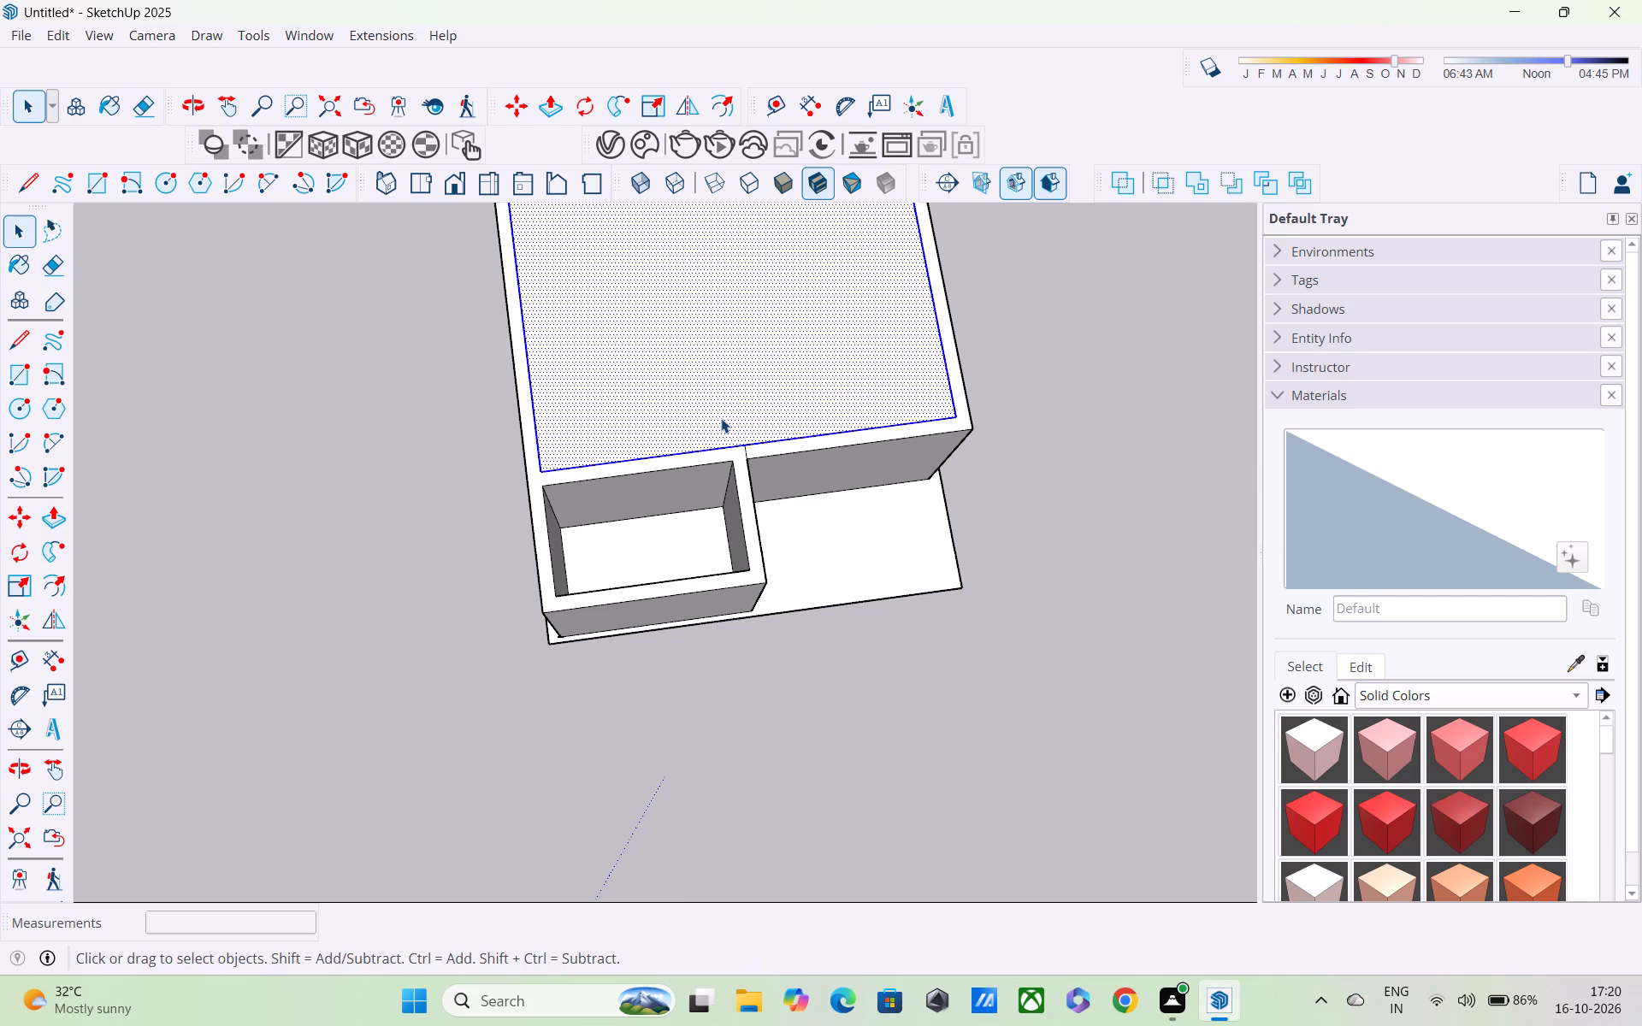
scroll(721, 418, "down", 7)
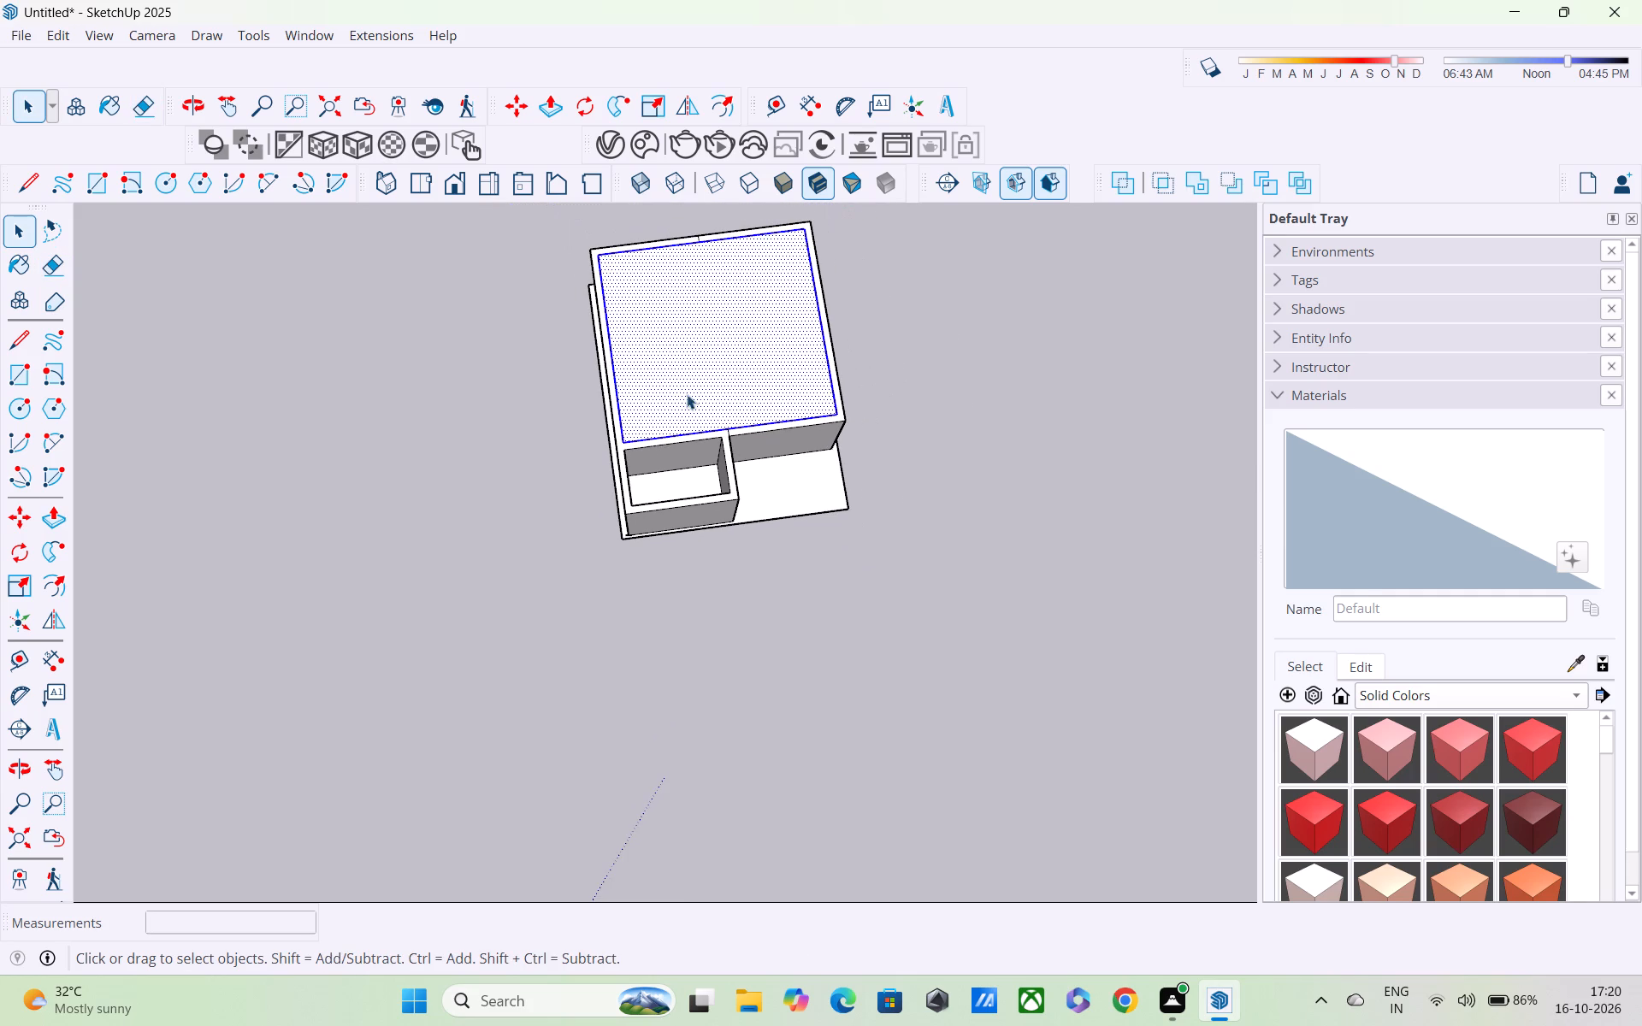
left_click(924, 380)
Erase the short leftover edge across the top of the main room's far wall, opposite the small room.
scroll(747, 372, "up", 2)
middle_click_drag(742, 370, 767, 564)
middle_click_drag(759, 457, 767, 601, "shift")
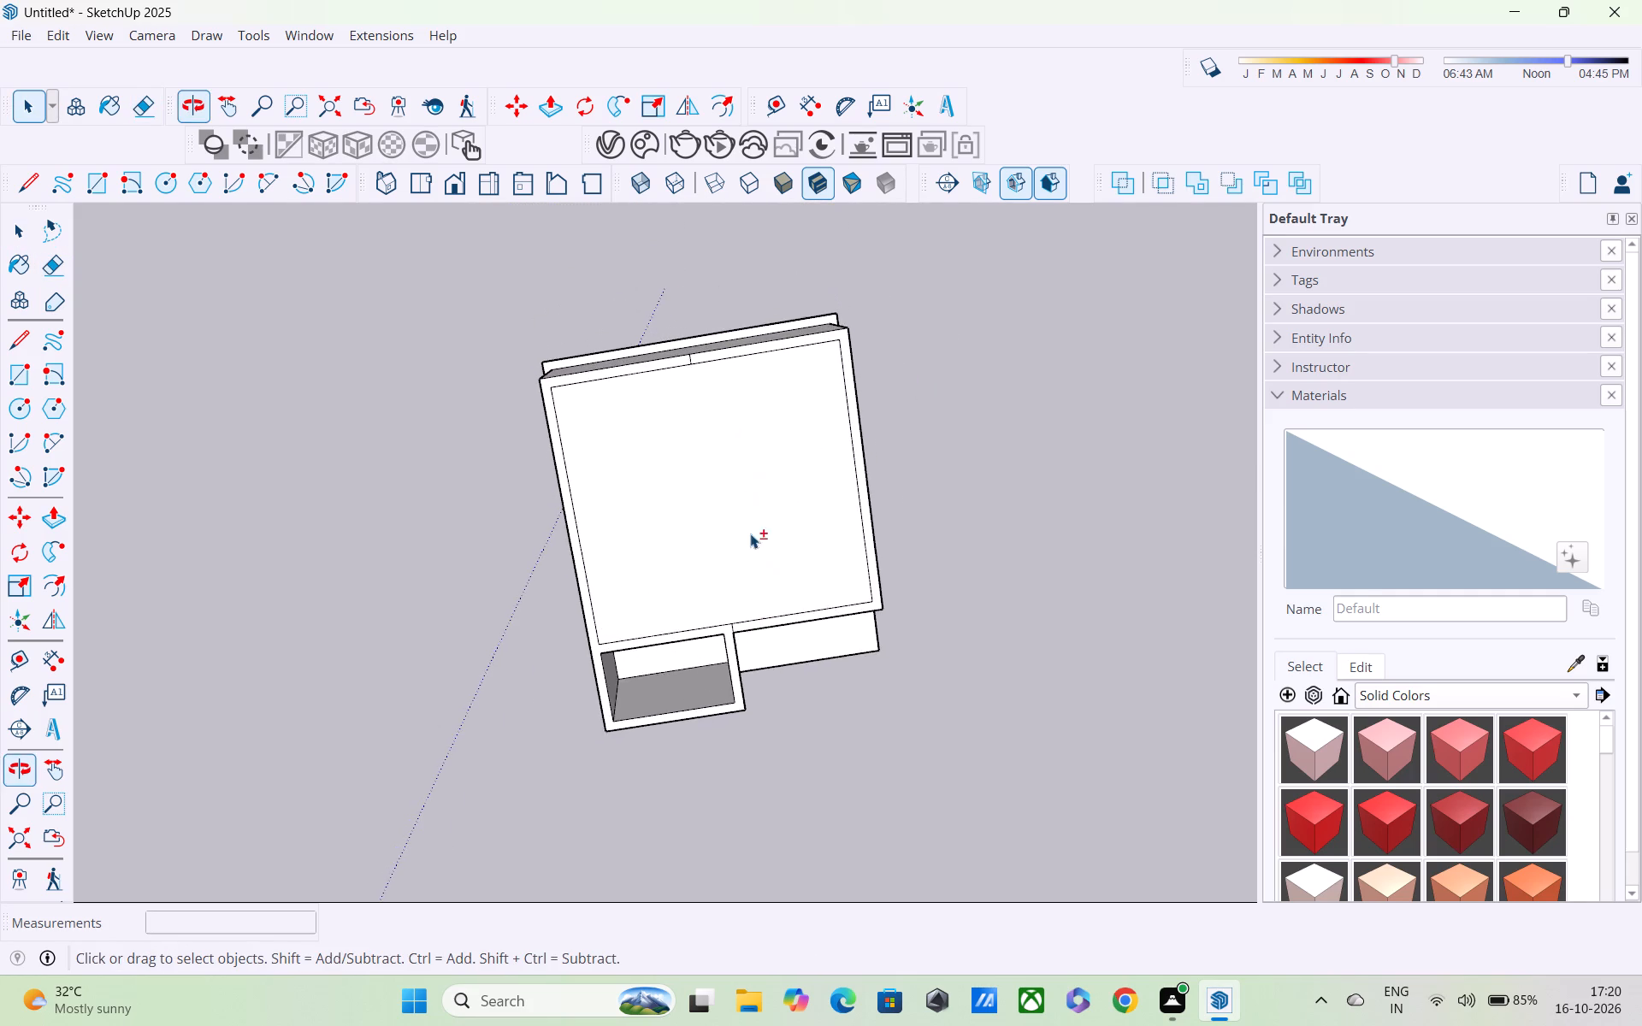
scroll(717, 428, "up", 6)
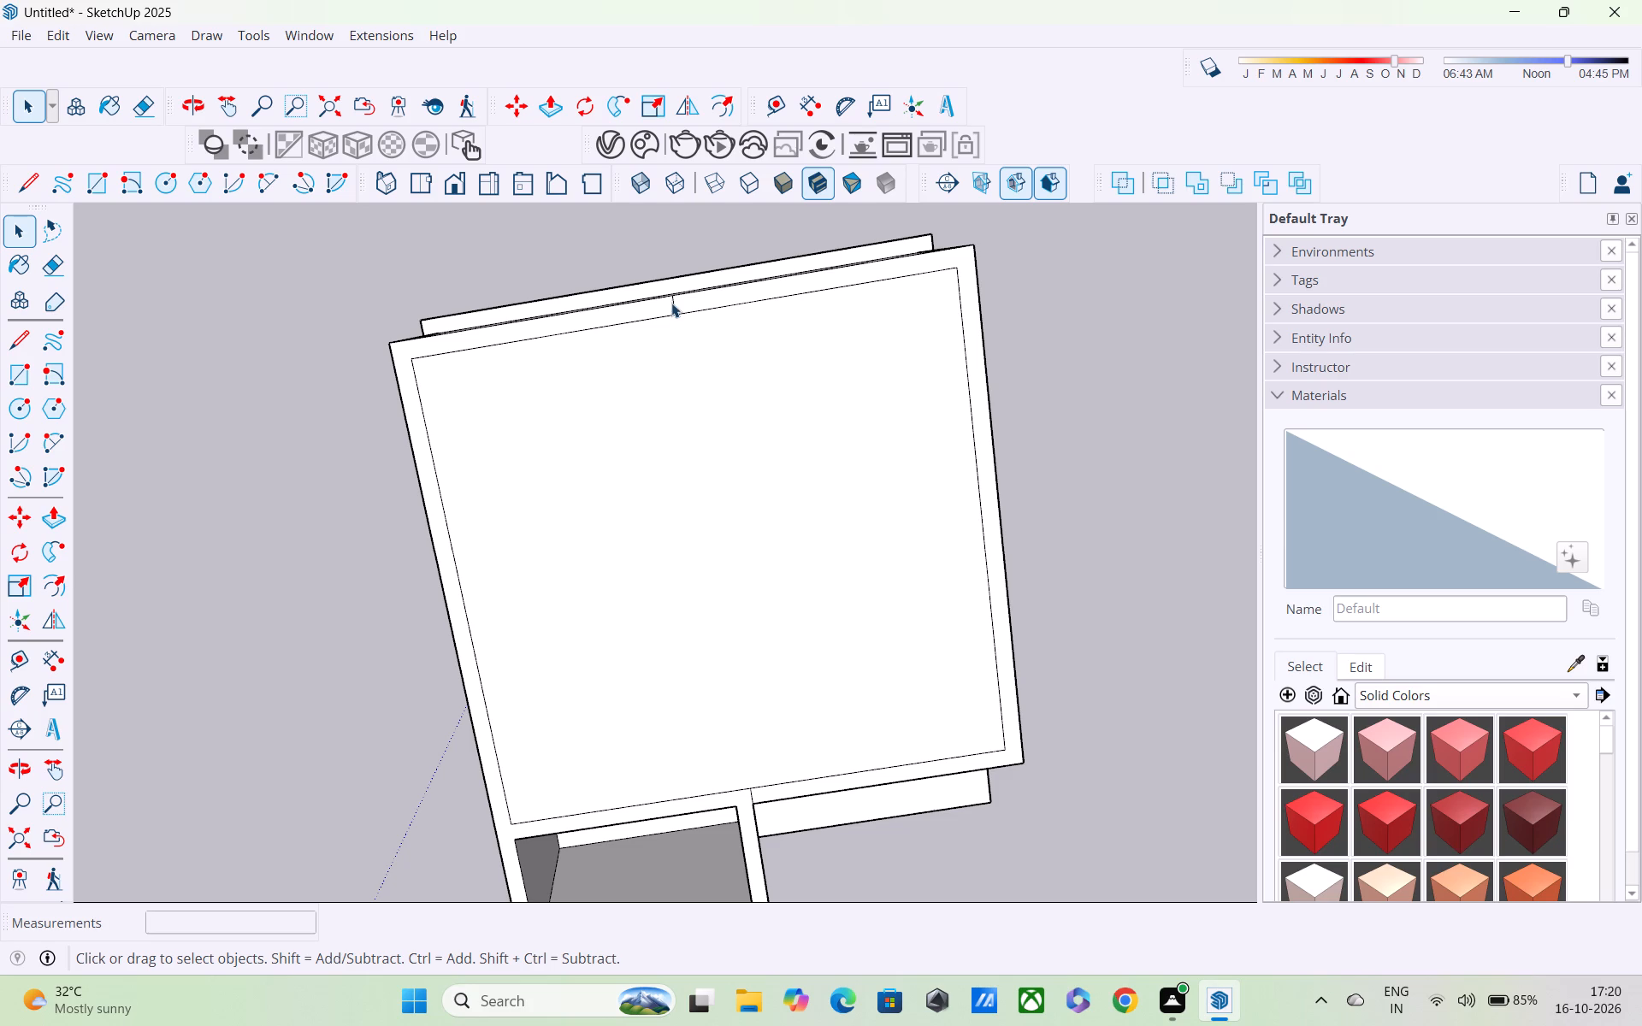
left_click(671, 300)
left_click(1060, 280)
scroll(600, 366, "up", 1)
key("e")
scroll(703, 304, "up", 6)
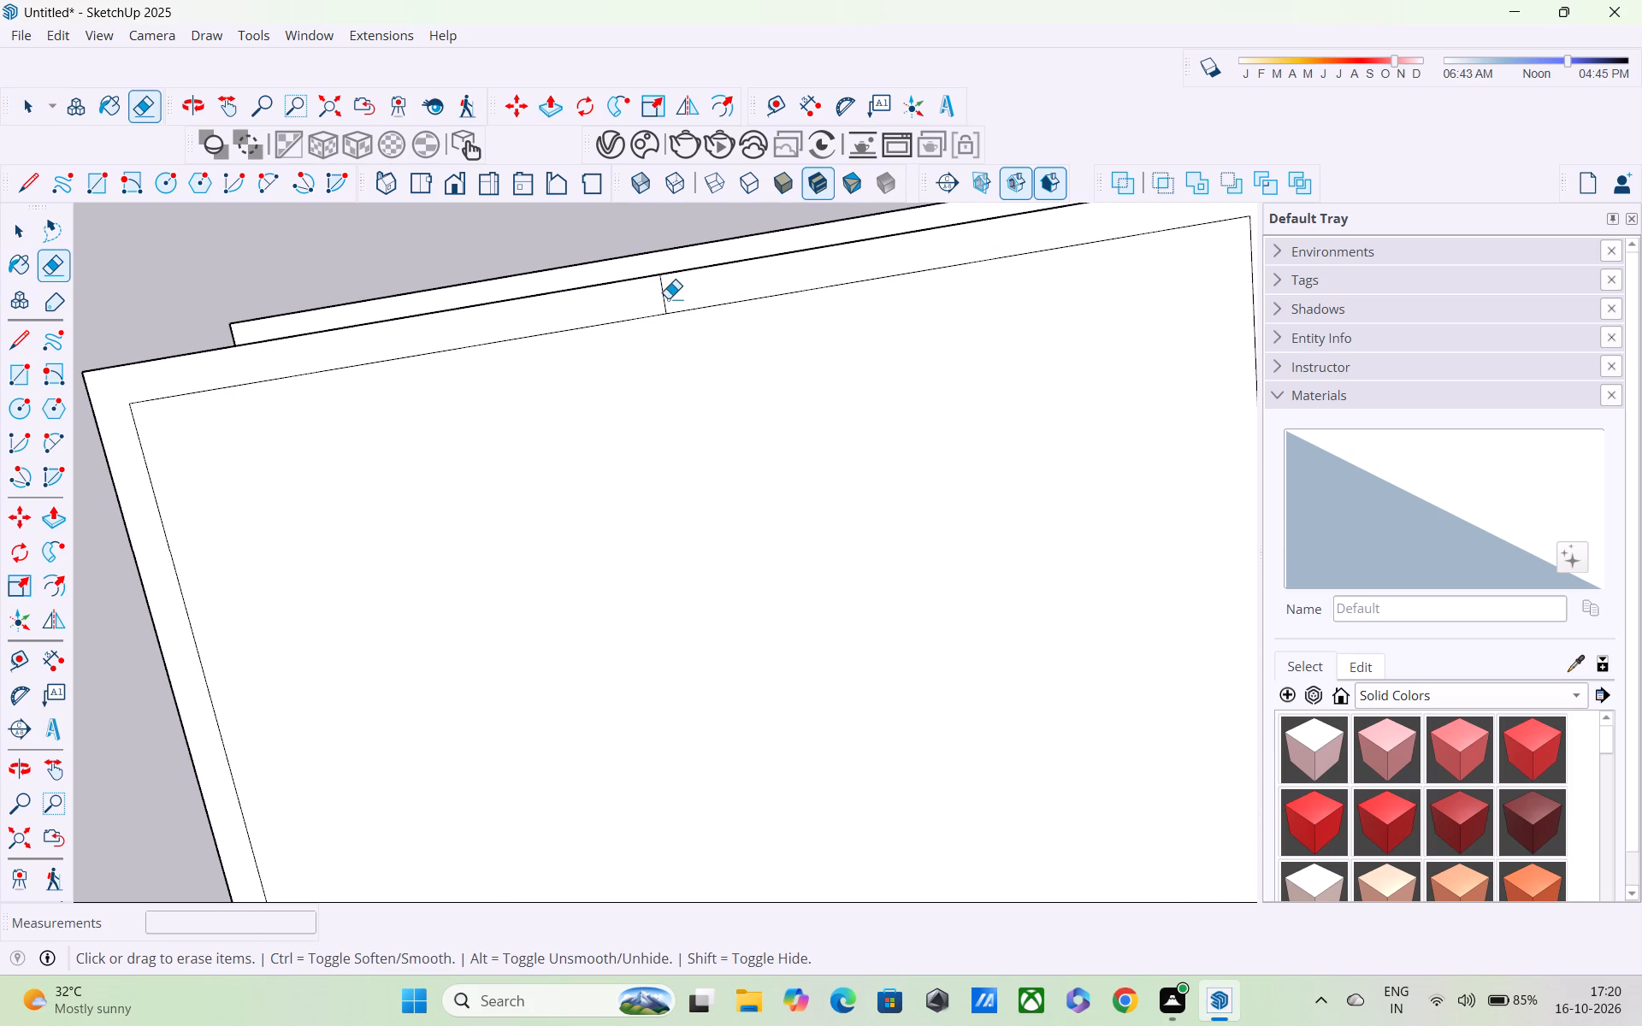
left_click(663, 292)
Erase the short leftover edge on the wall top where the small room's wall meets the main room's wall.
scroll(663, 292, "down", 7)
middle_click_drag(667, 434, 615, 204, "shift")
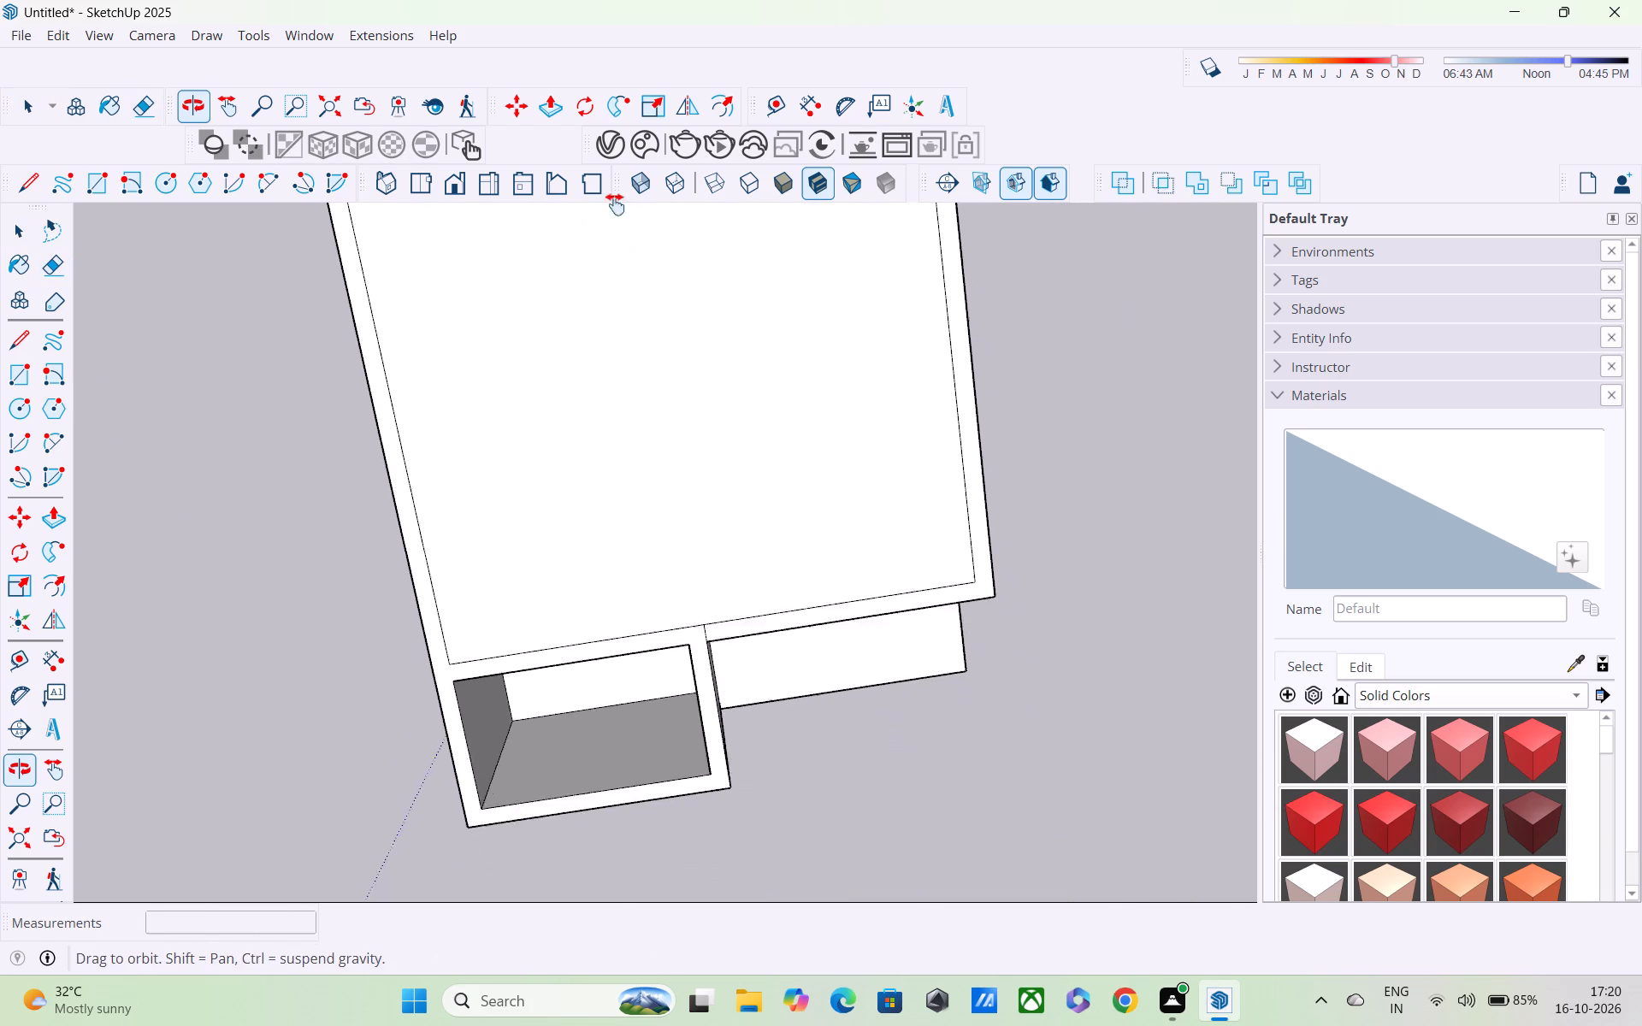
middle_click_drag(615, 204, 612, 172, "shift")
scroll(711, 551, "up", 7)
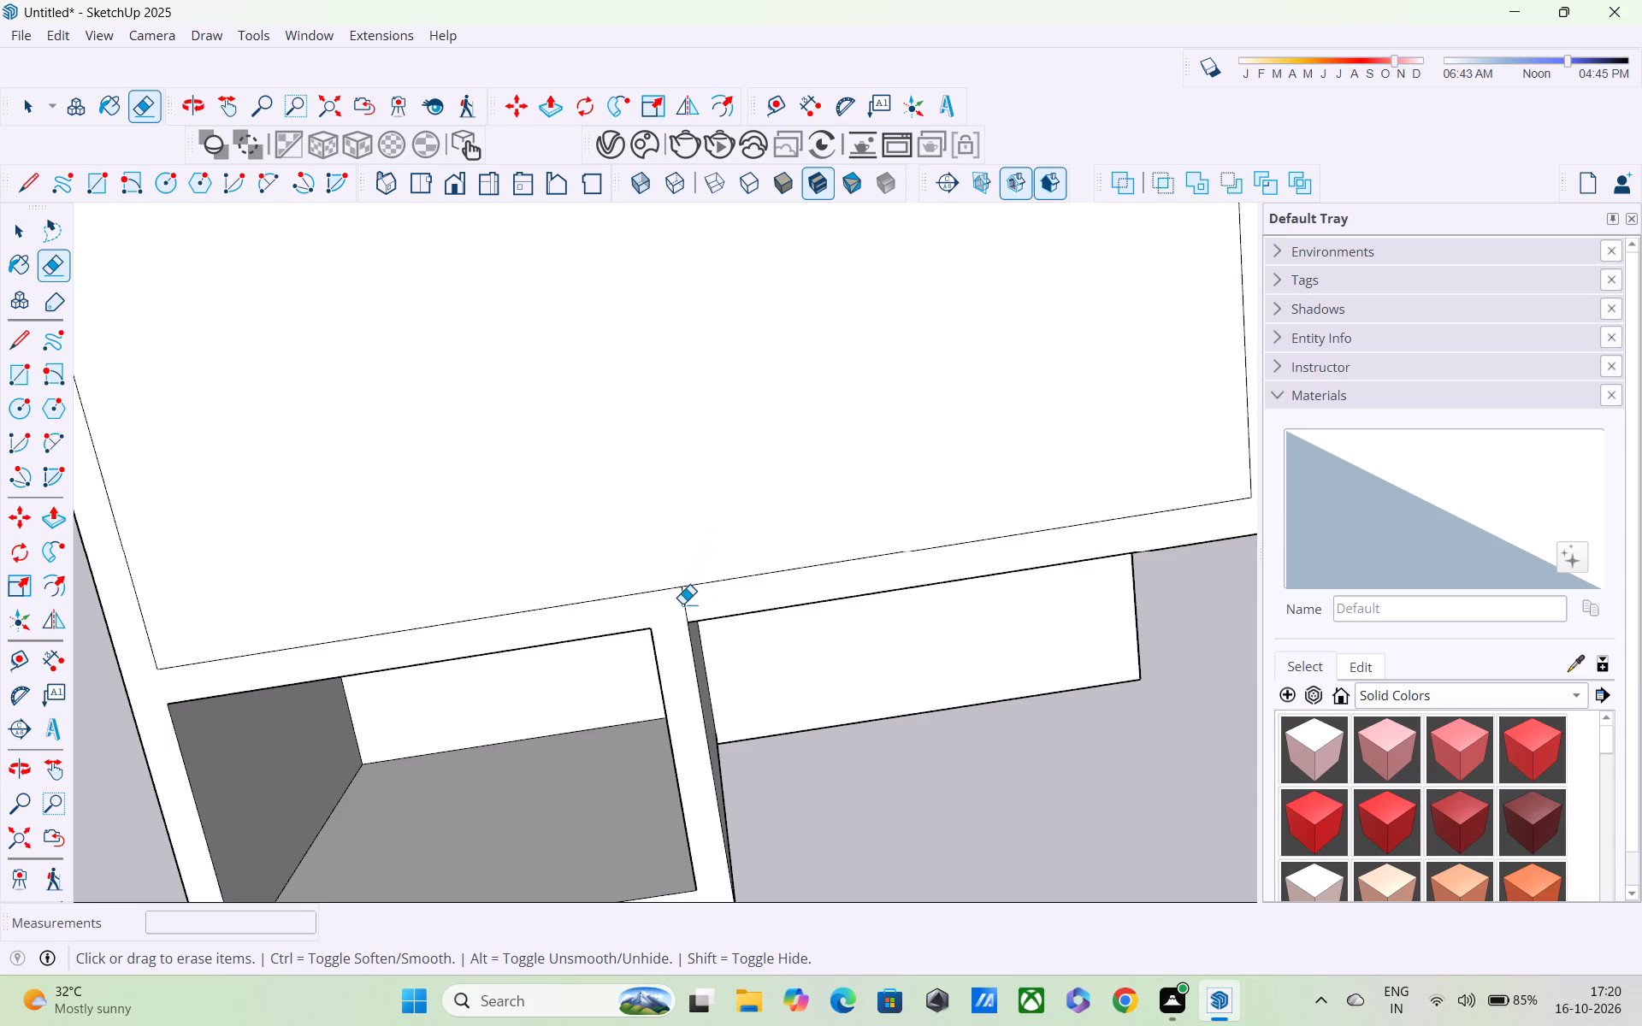
left_click(682, 604)
scroll(682, 604, "down", 6)
middle_click_drag(679, 611, 618, 416)
scroll(618, 416, "up", 2, "shift")
scroll(618, 418, "down", 6)
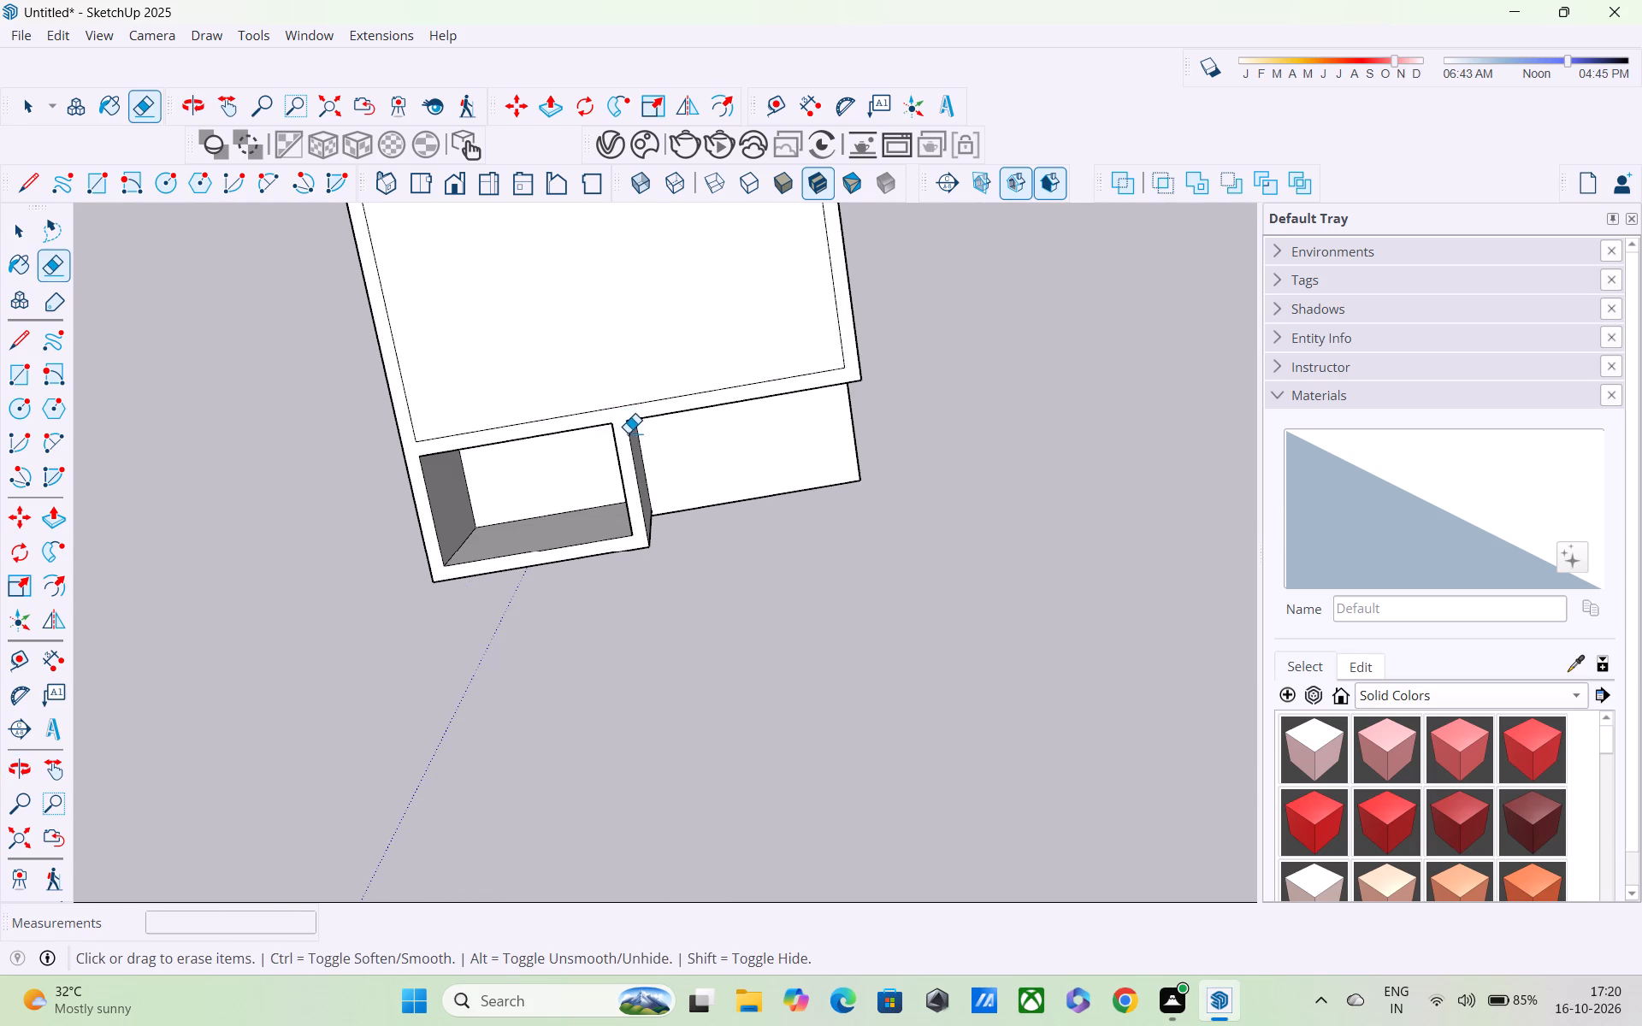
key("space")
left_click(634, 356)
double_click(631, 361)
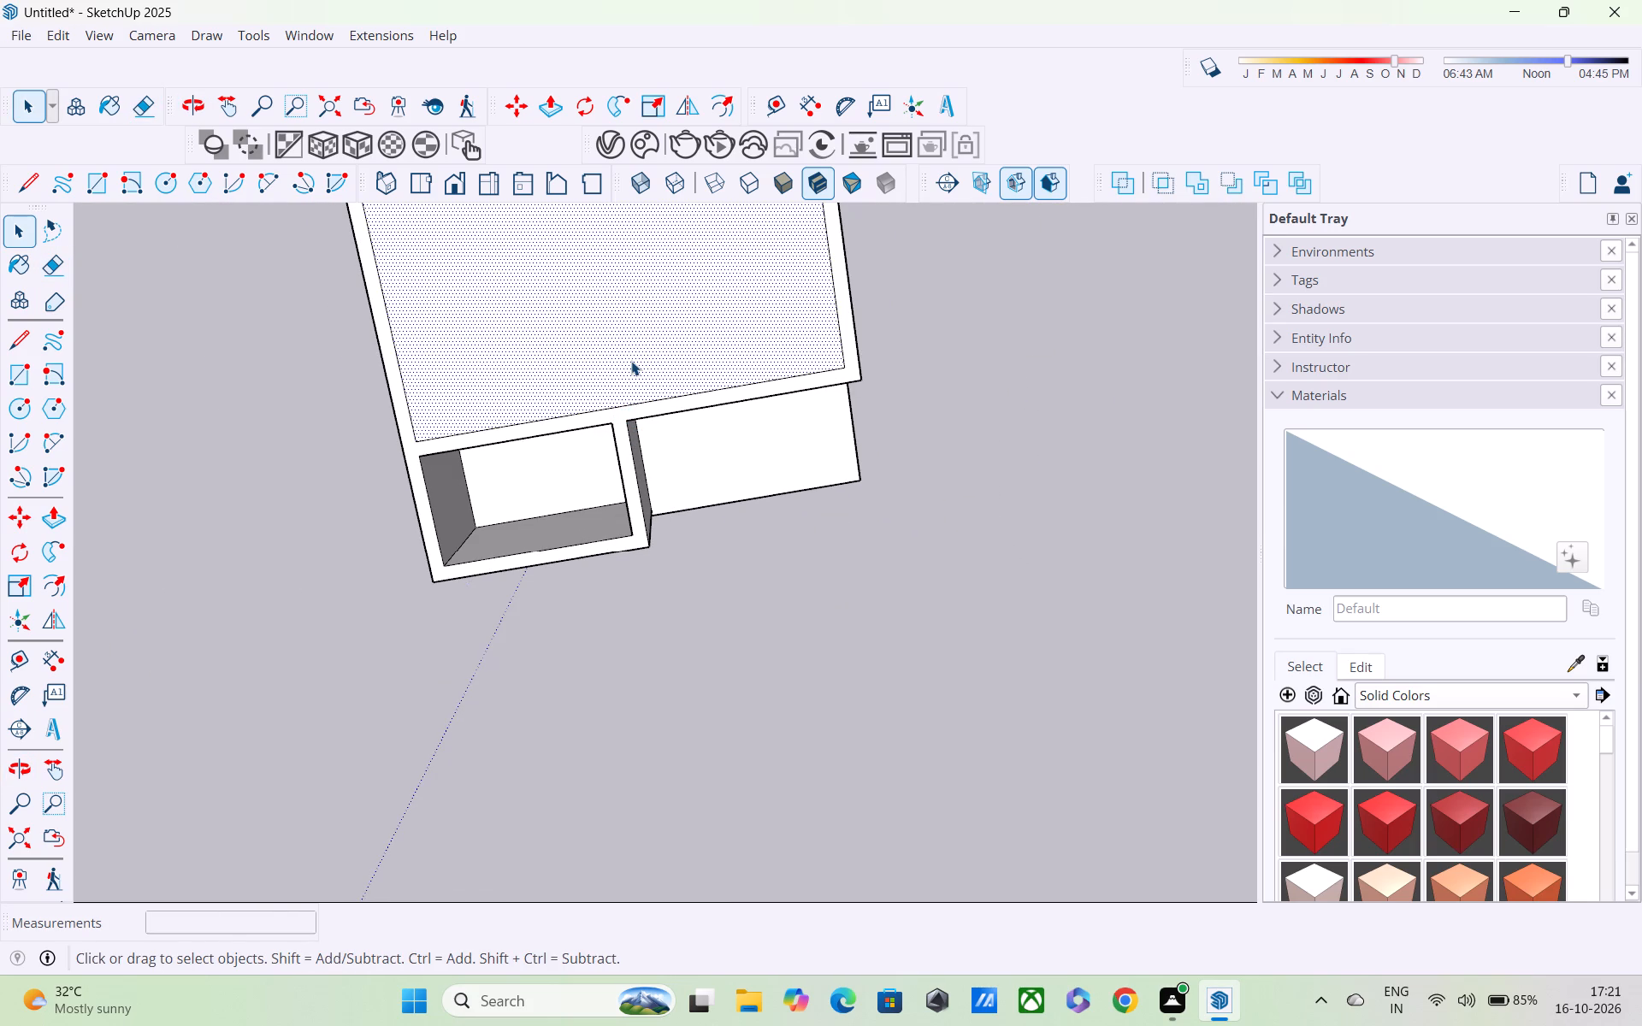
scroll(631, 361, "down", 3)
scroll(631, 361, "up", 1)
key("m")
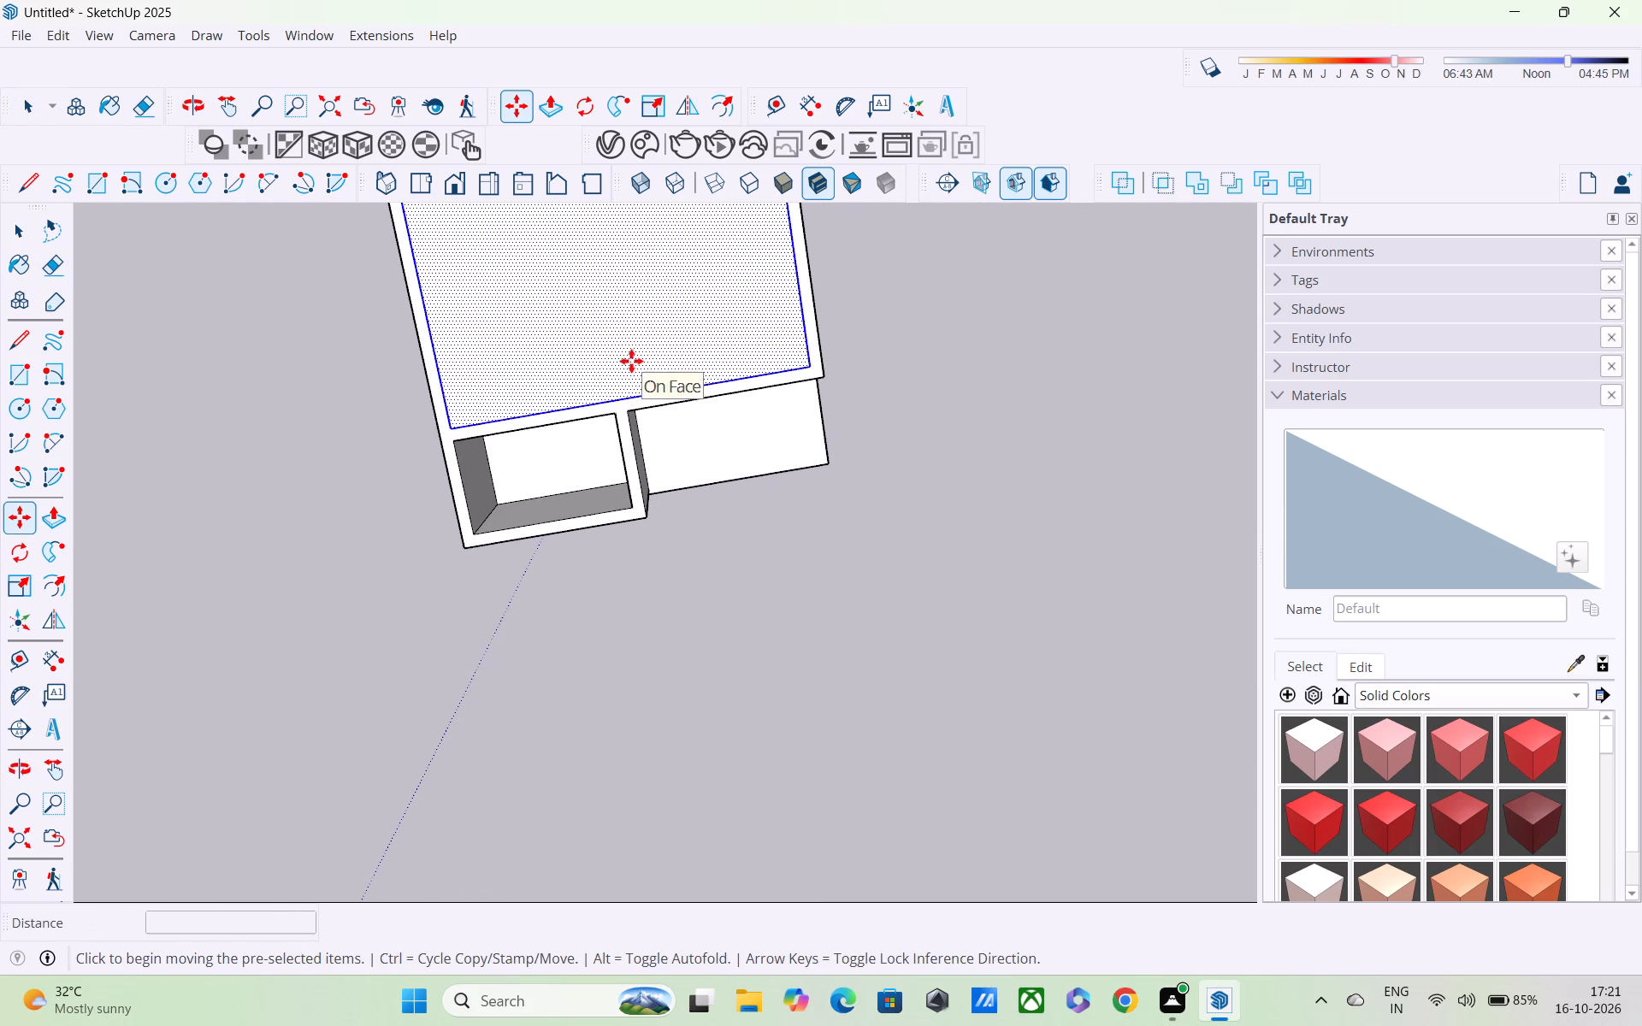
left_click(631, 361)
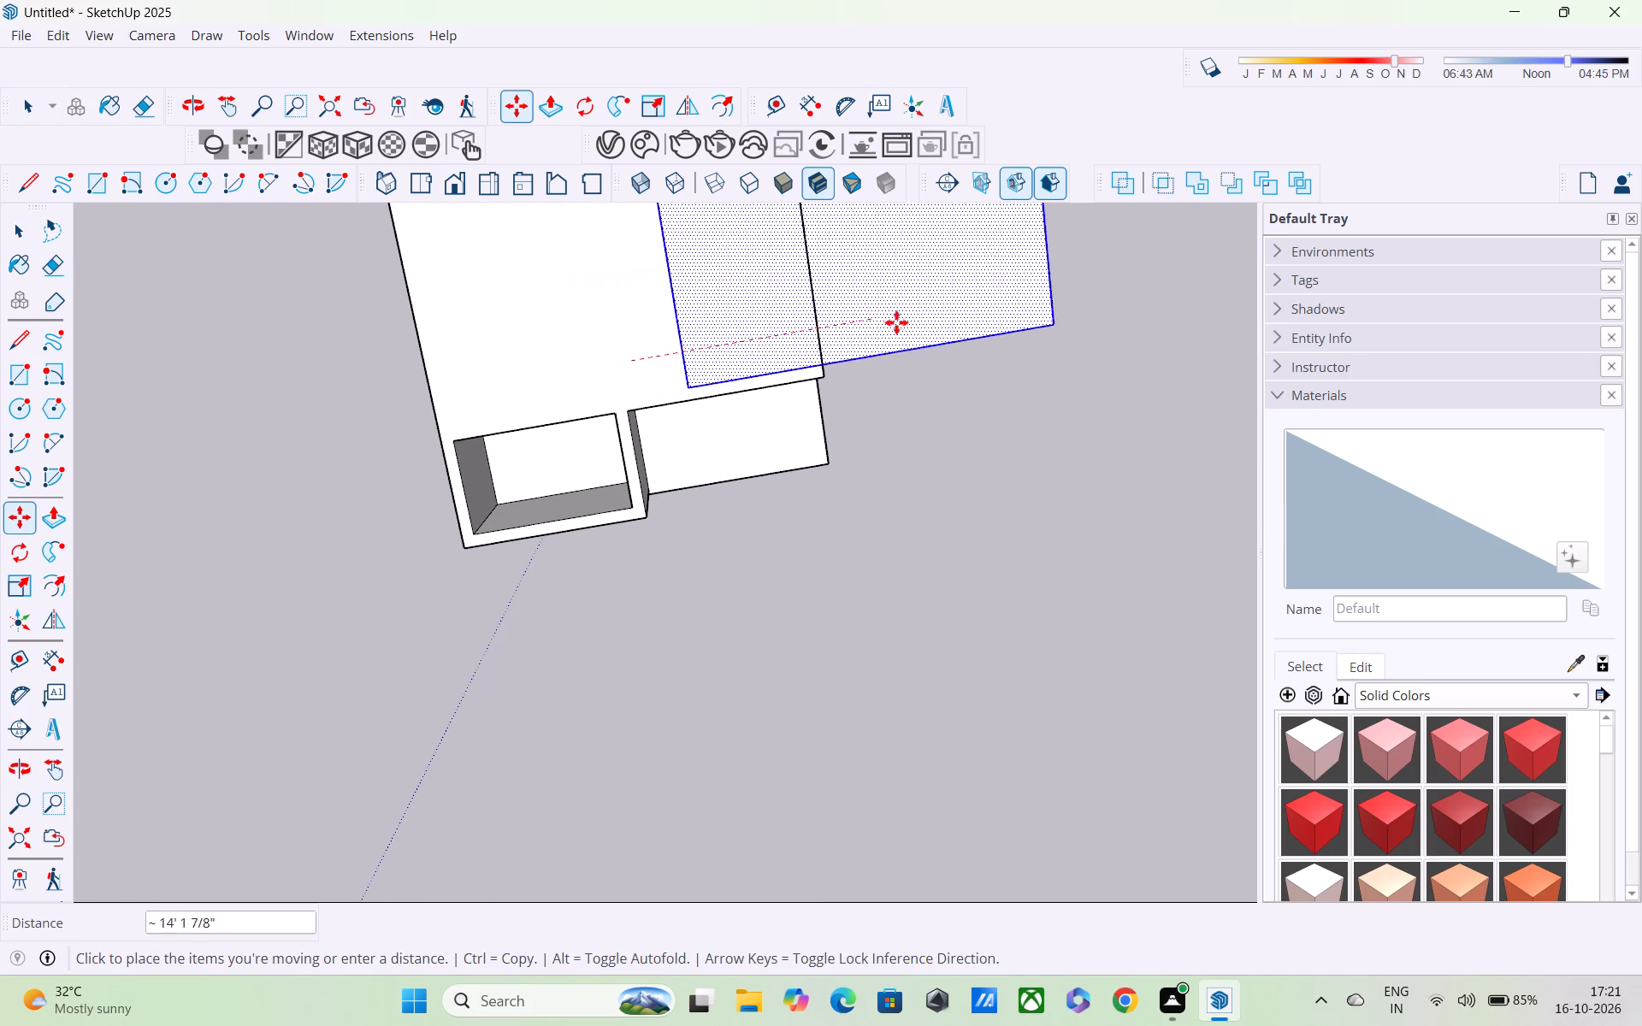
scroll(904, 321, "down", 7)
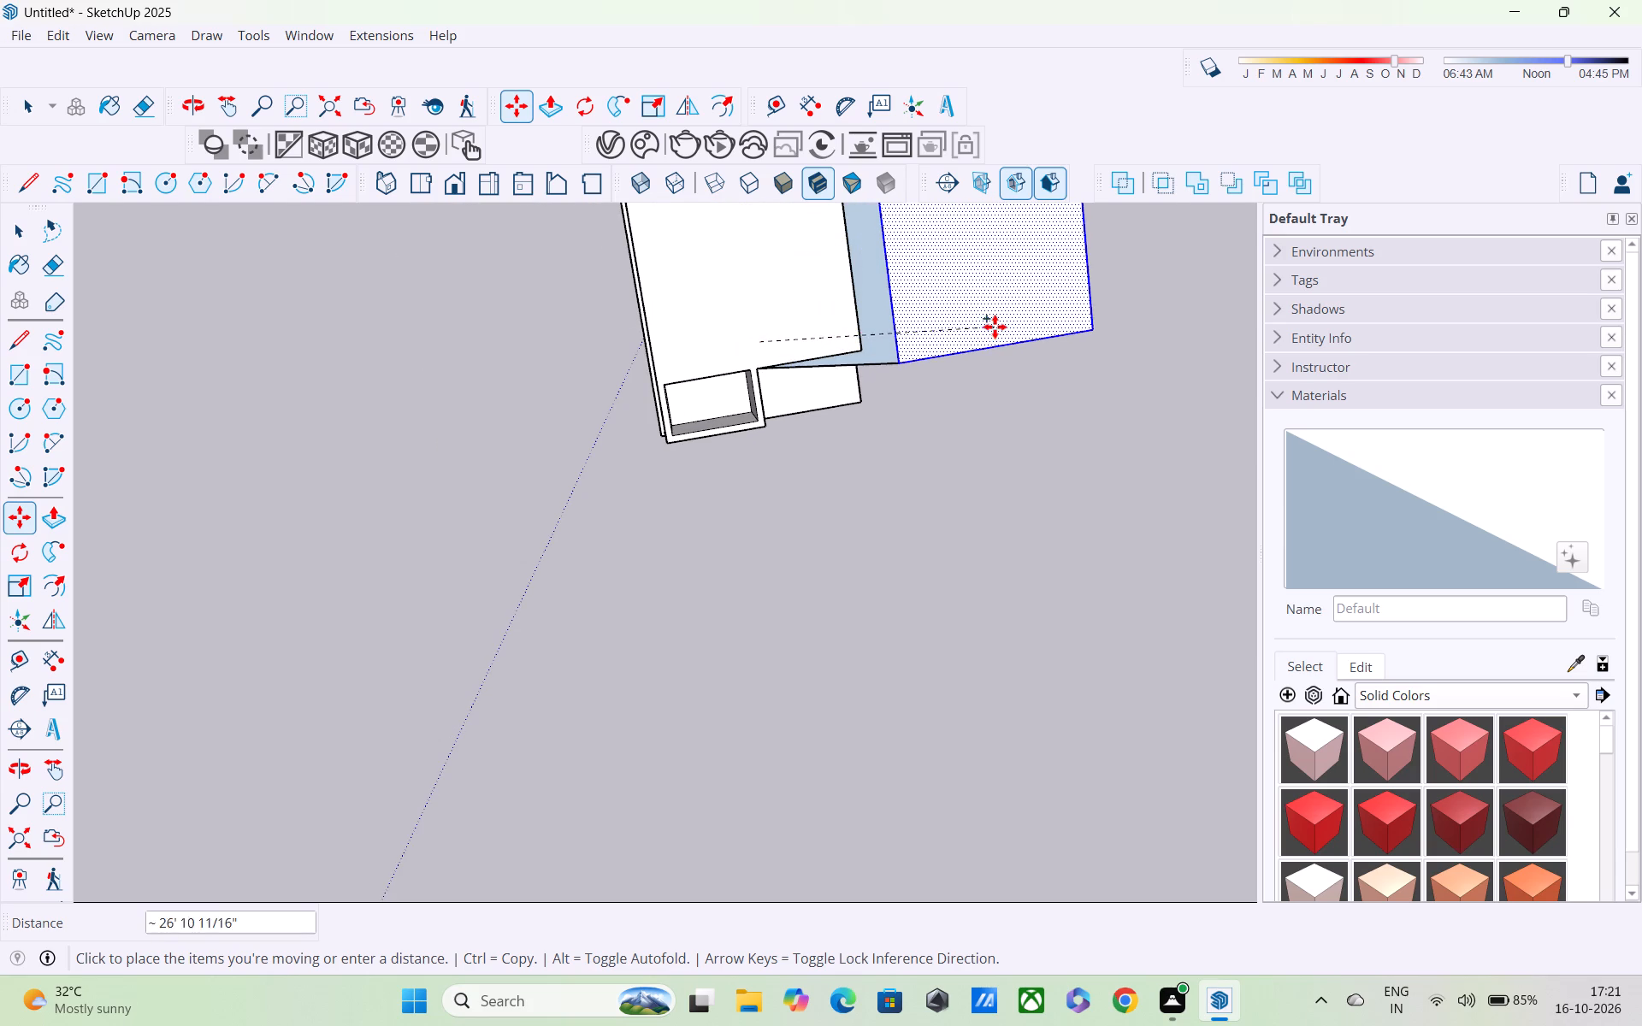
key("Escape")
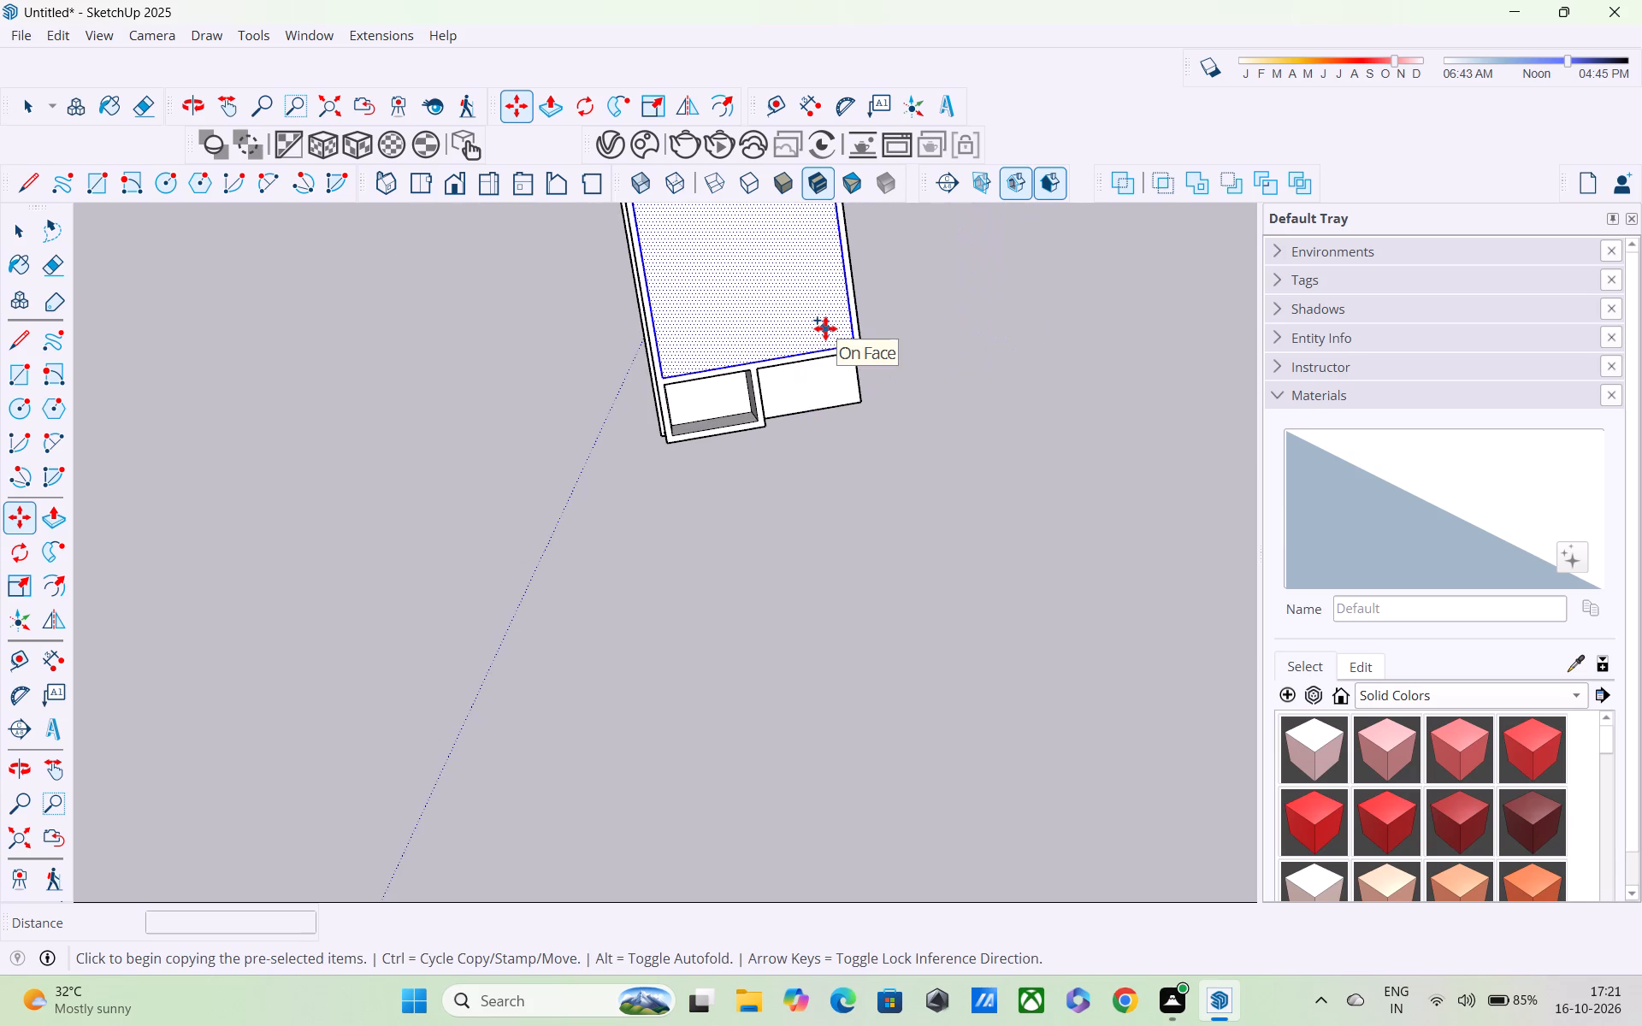
Undo the recent edge erasures and the top face over the main room, leaving the room open.
key("ctrl+z")
key("ctrl+z")
key("ctrl+z")
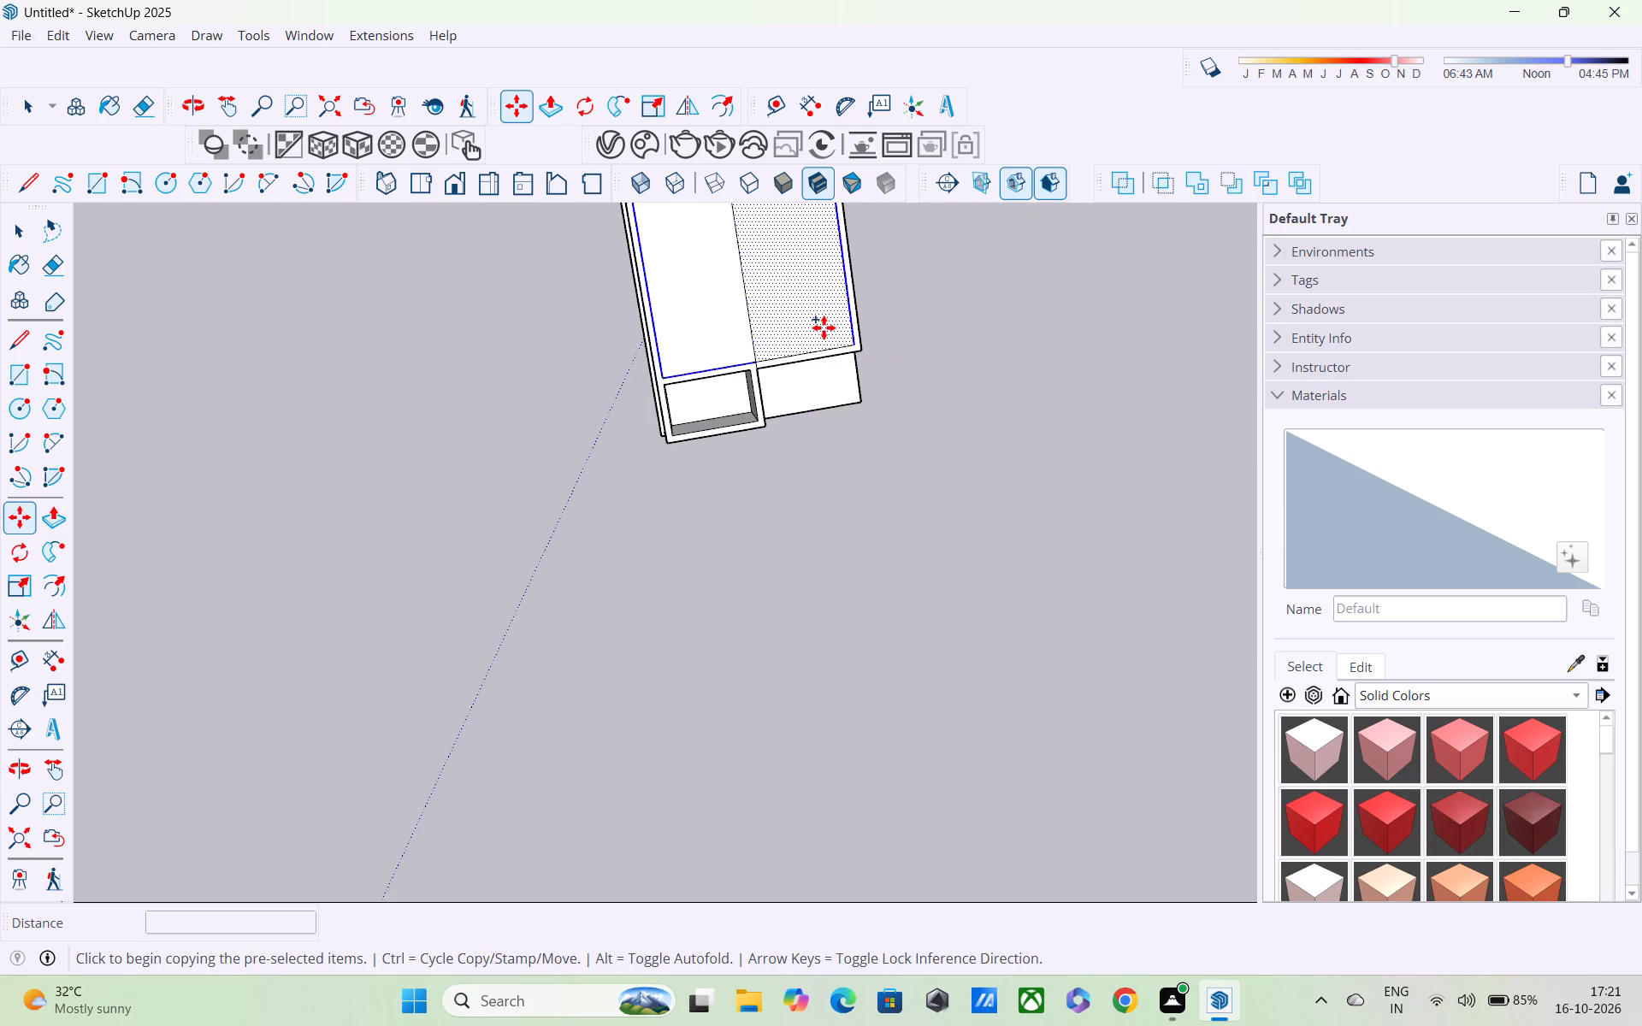
key("ctrl+z")
Examine the open-topped building from above and from several sides, including its wall tops and the base around the walls.
scroll(823, 327, "down", 4)
middle_click_drag(723, 339, 293, 372)
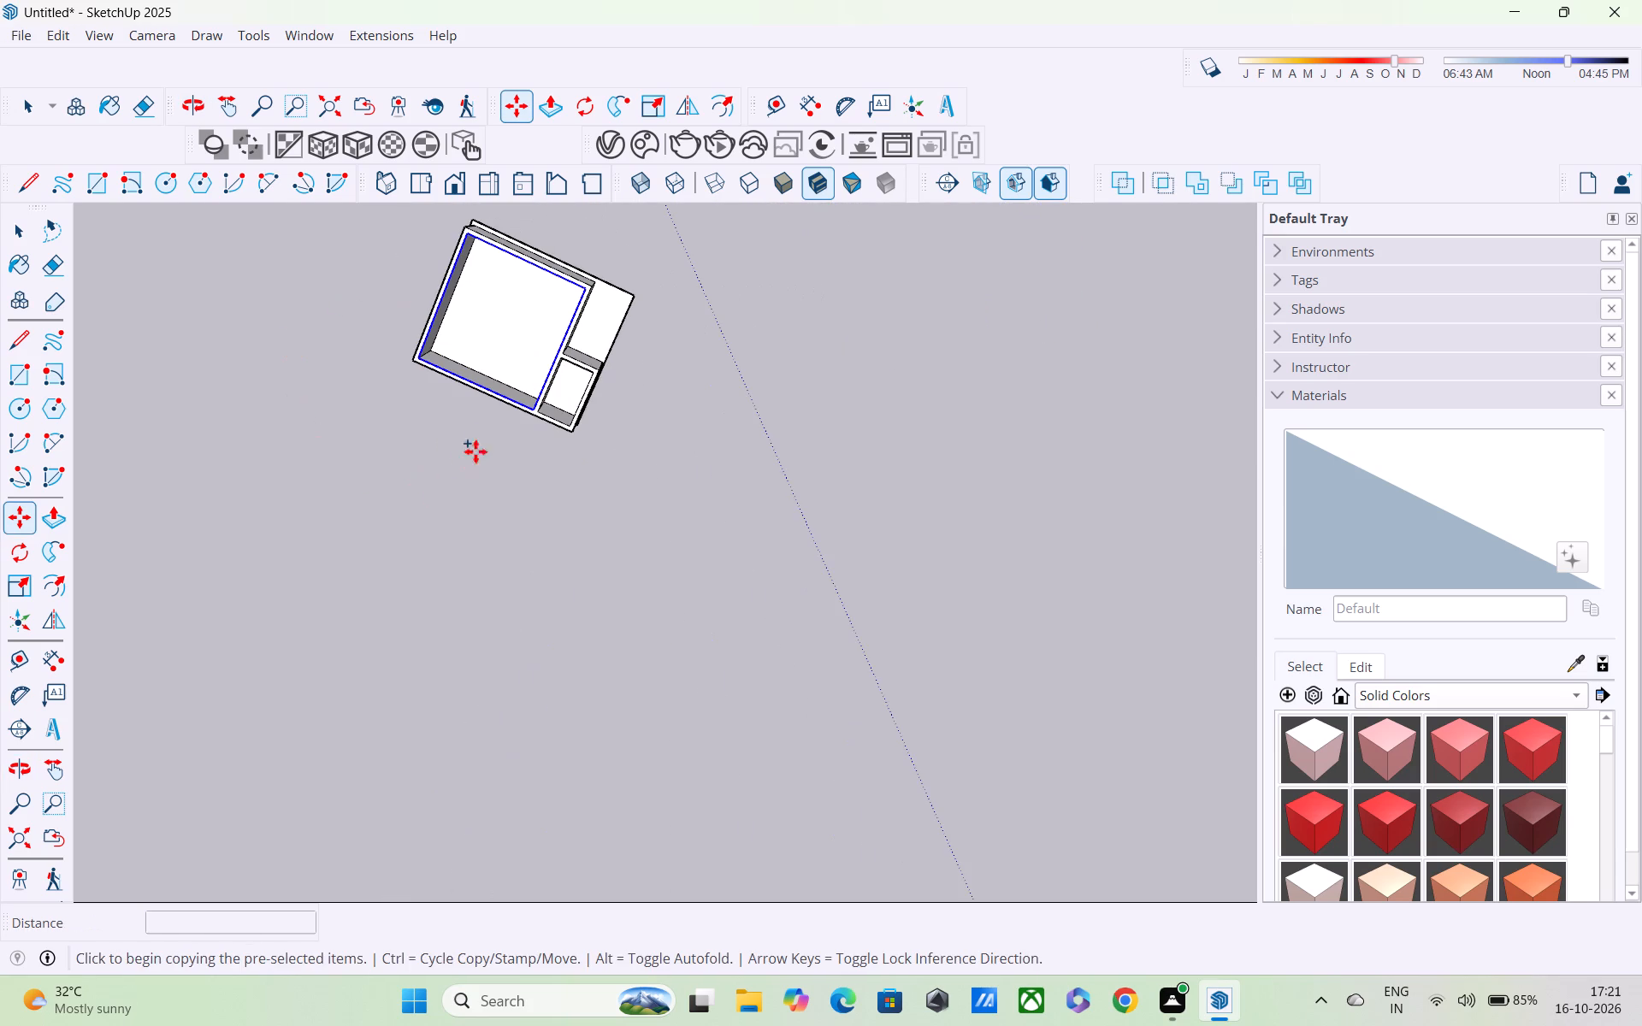
middle_click_drag(489, 446, 657, 279)
scroll(638, 286, "up", 5)
middle_click_drag(588, 357, 621, 203)
scroll(621, 203, "up", 1)
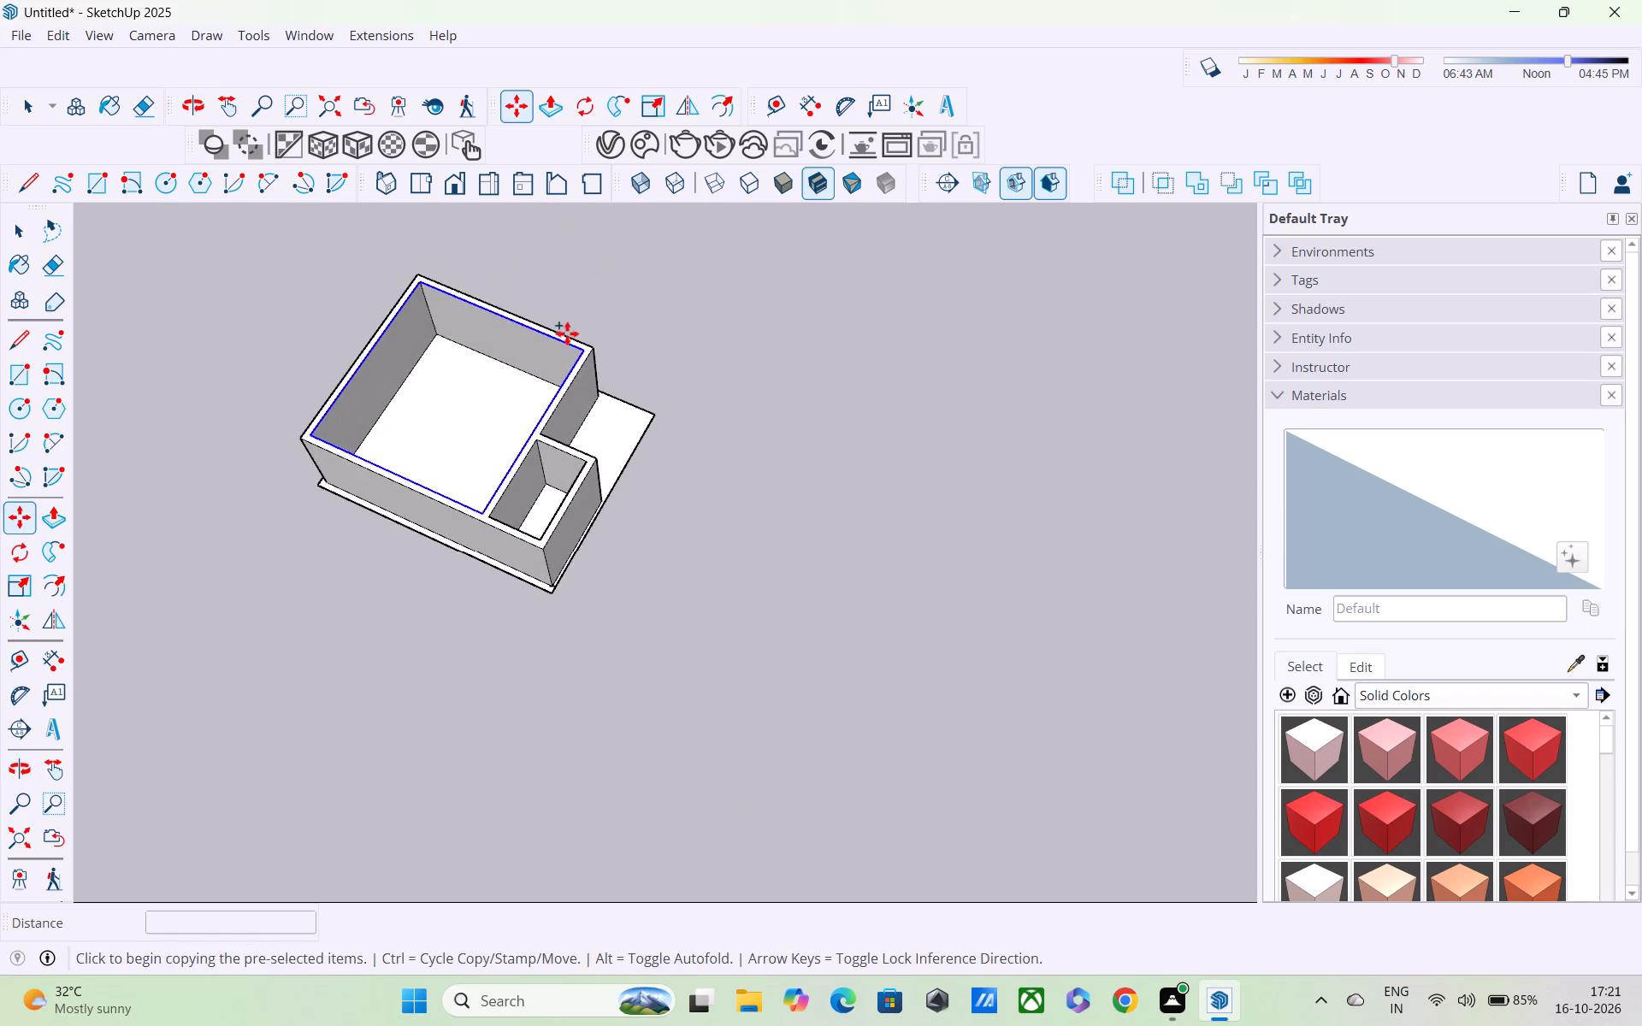
middle_click_drag(485, 437, 735, 230)
middle_click_drag(466, 469, 694, 364)
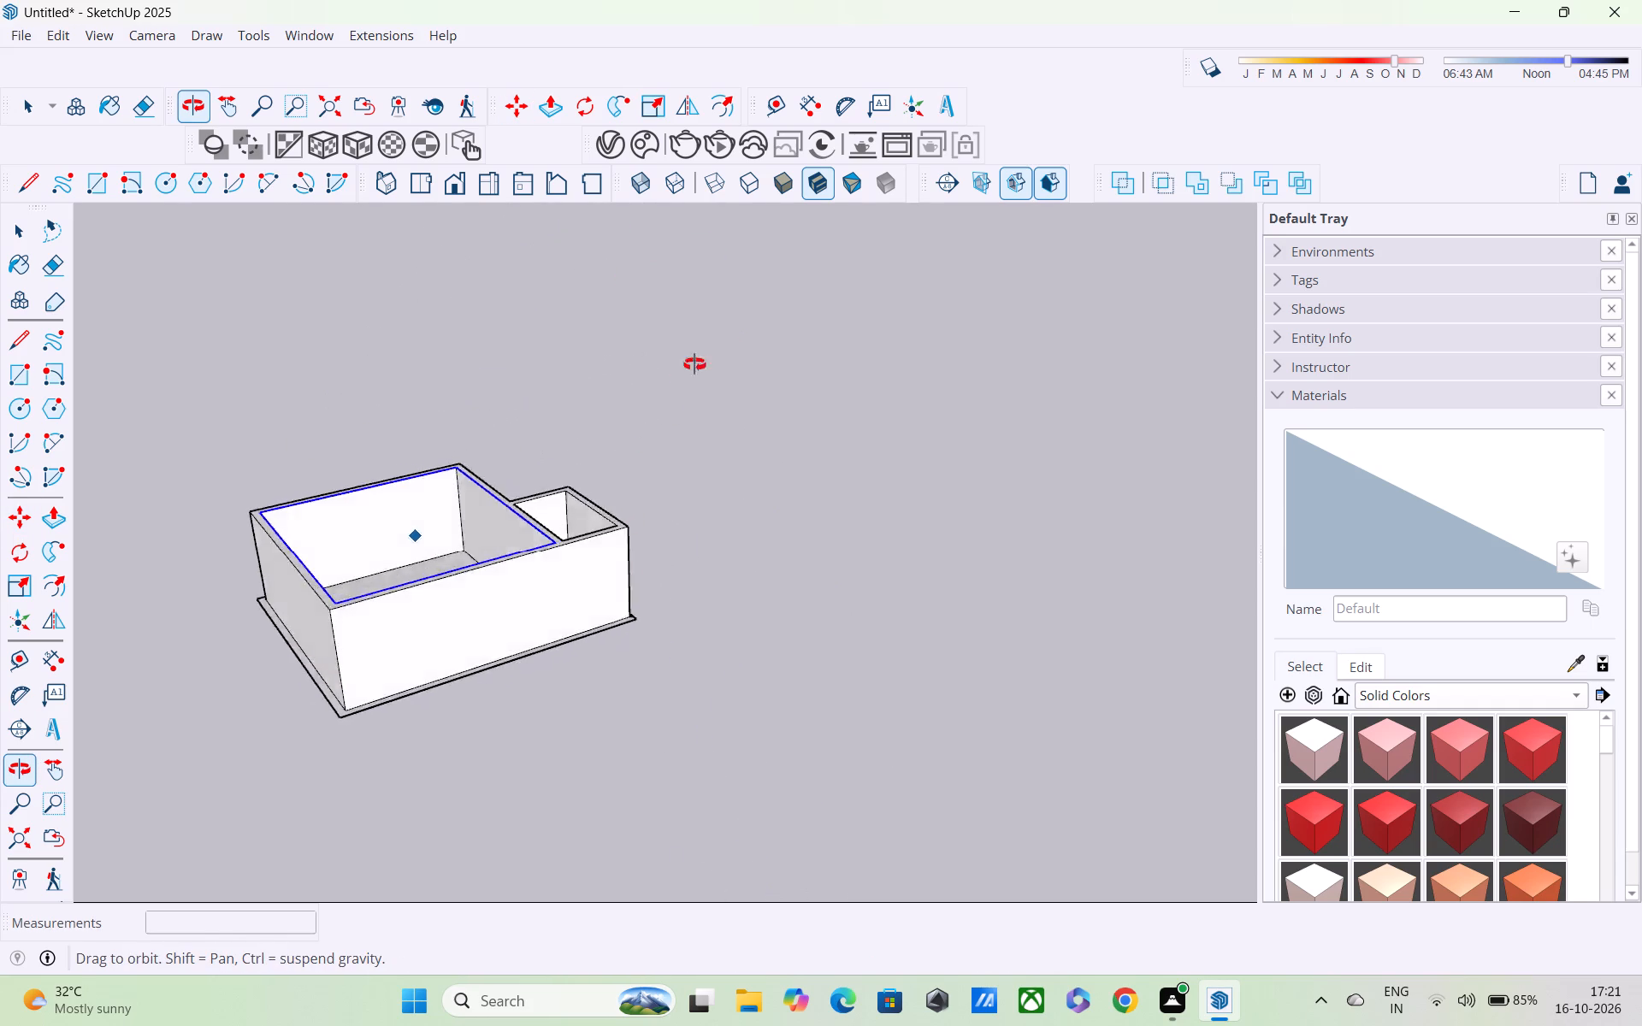
middle_click_drag(694, 364, 797, 319)
middle_click_drag(204, 565, 782, 410)
middle_click_drag(708, 499, 809, 775)
scroll(790, 751, "up", 6)
middle_click_drag(678, 607, 878, 728)
scroll(635, 581, "up", 2)
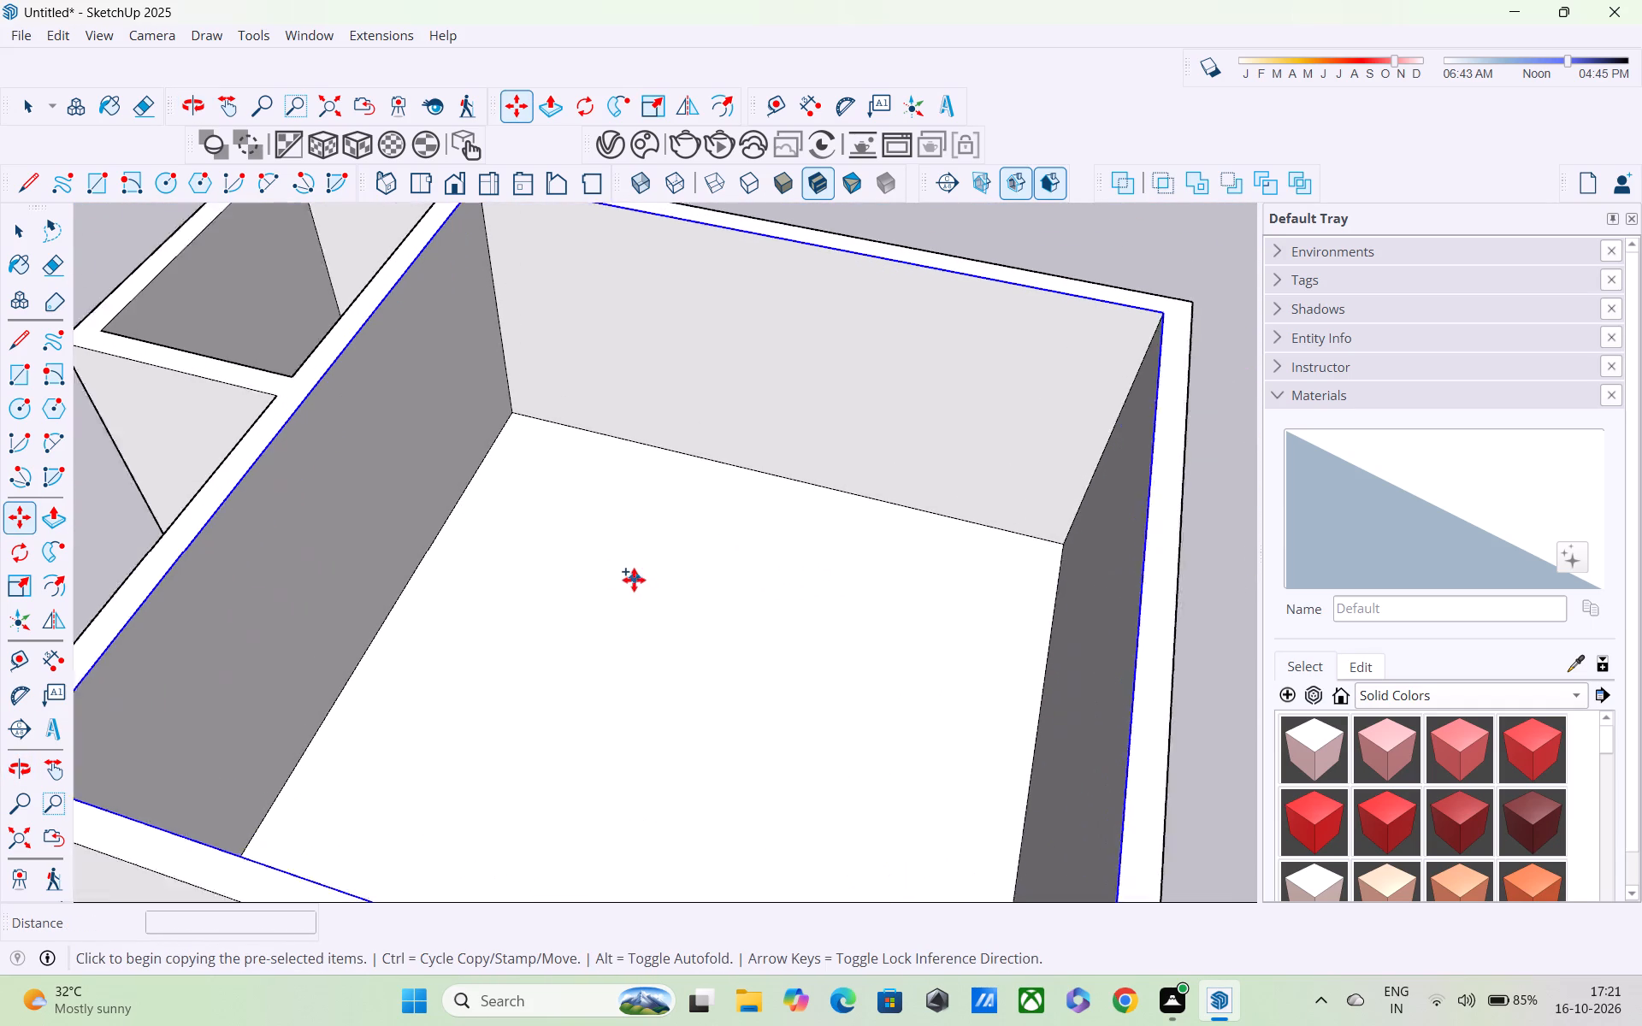
scroll(634, 580, "up", 2)
key("space")
scroll(511, 543, "down", 10)
scroll(505, 536, "up", 1)
middle_click_drag(503, 541, 605, 567)
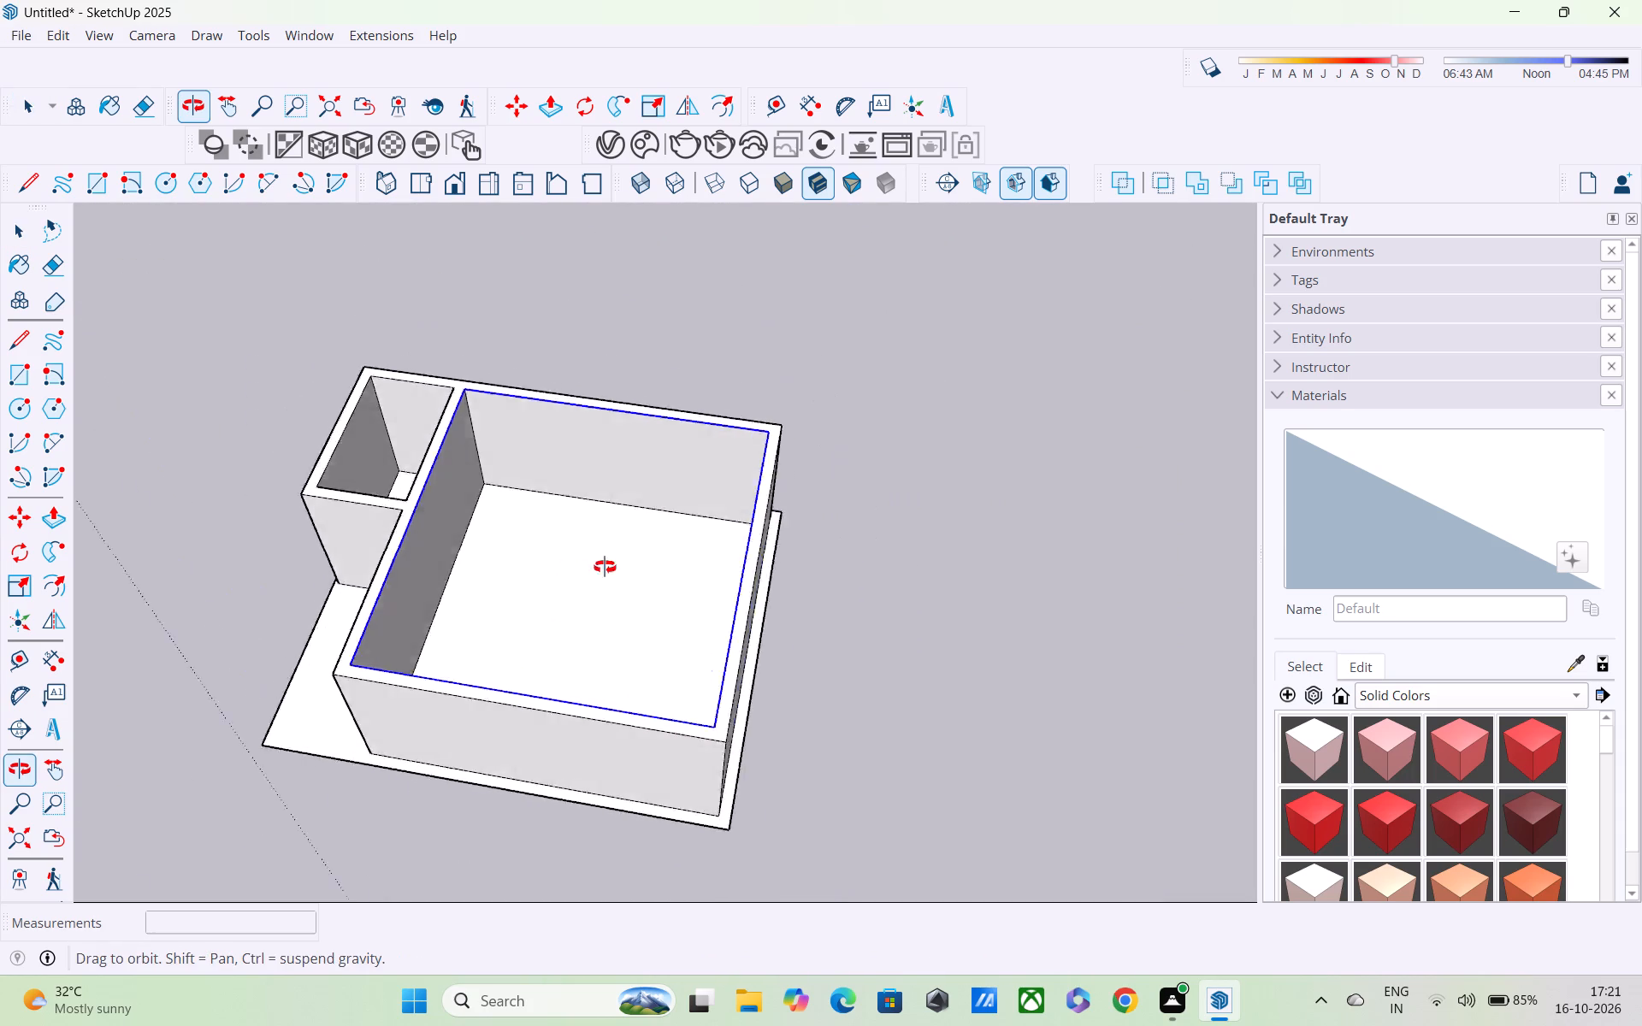
middle_click_drag(605, 567, 742, 361)
middle_click_drag(511, 754, 707, 549)
scroll(0, 932, "up", 1)
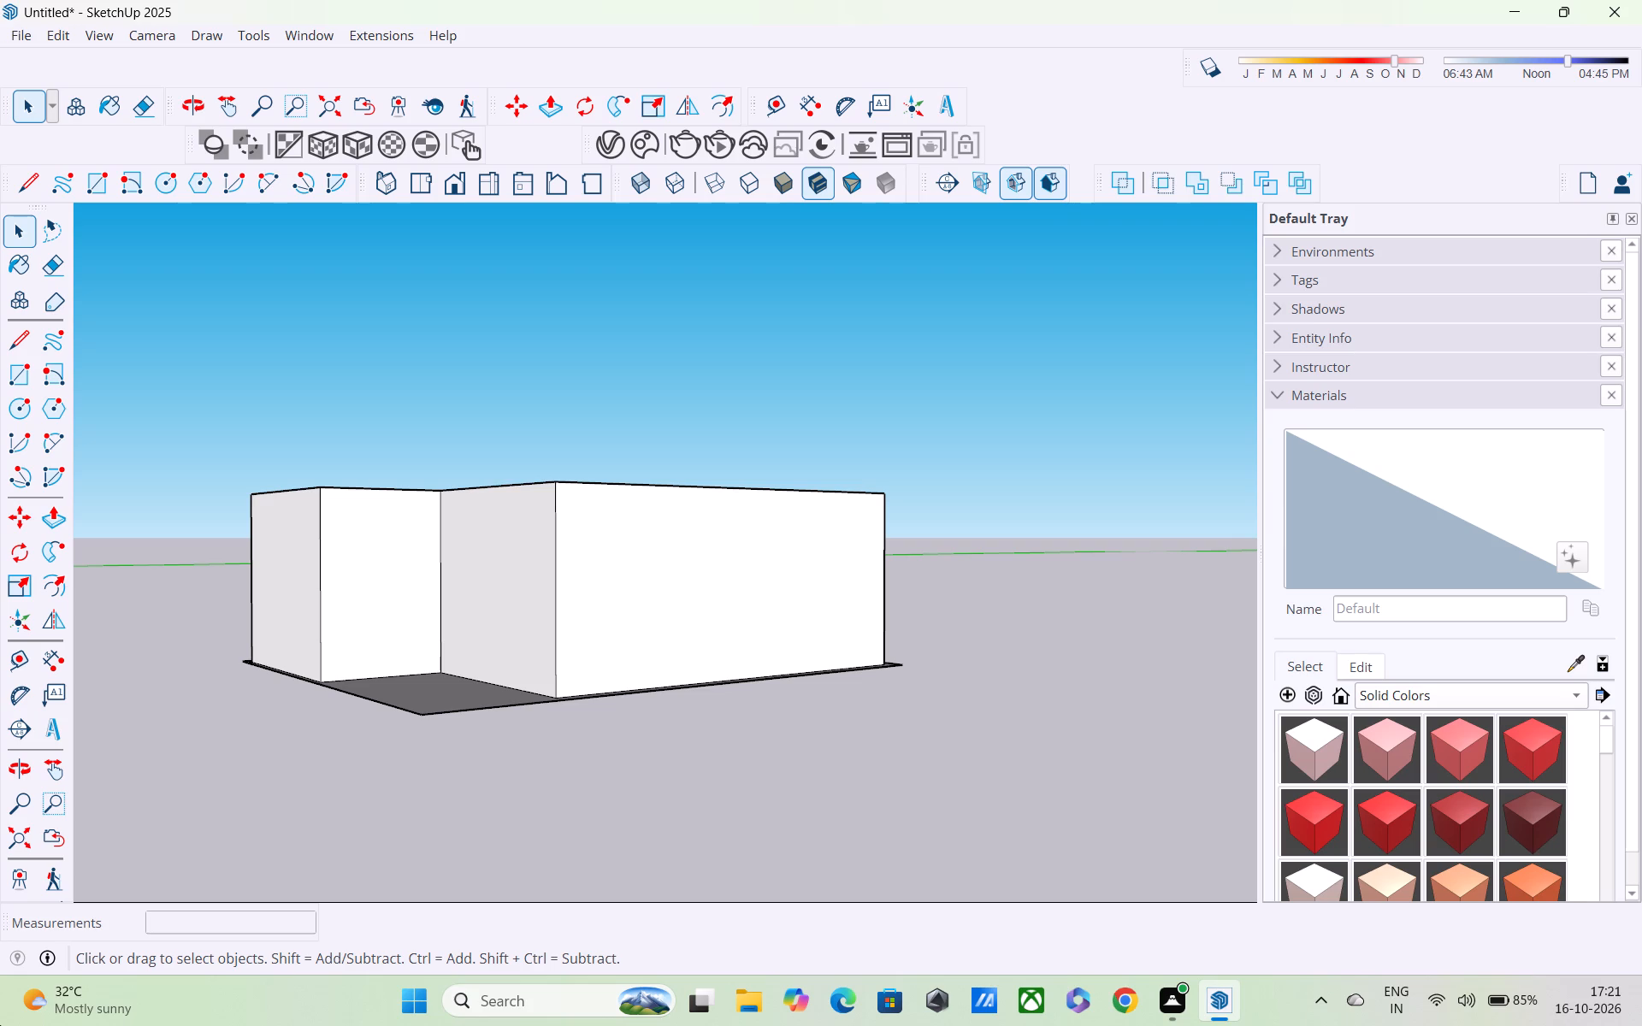
scroll(6, 1001, "down", 2)
middle_click_drag(96, 872, 729, 913)
scroll(752, 733, "down", 2)
middle_click_drag(752, 733, 728, 860)
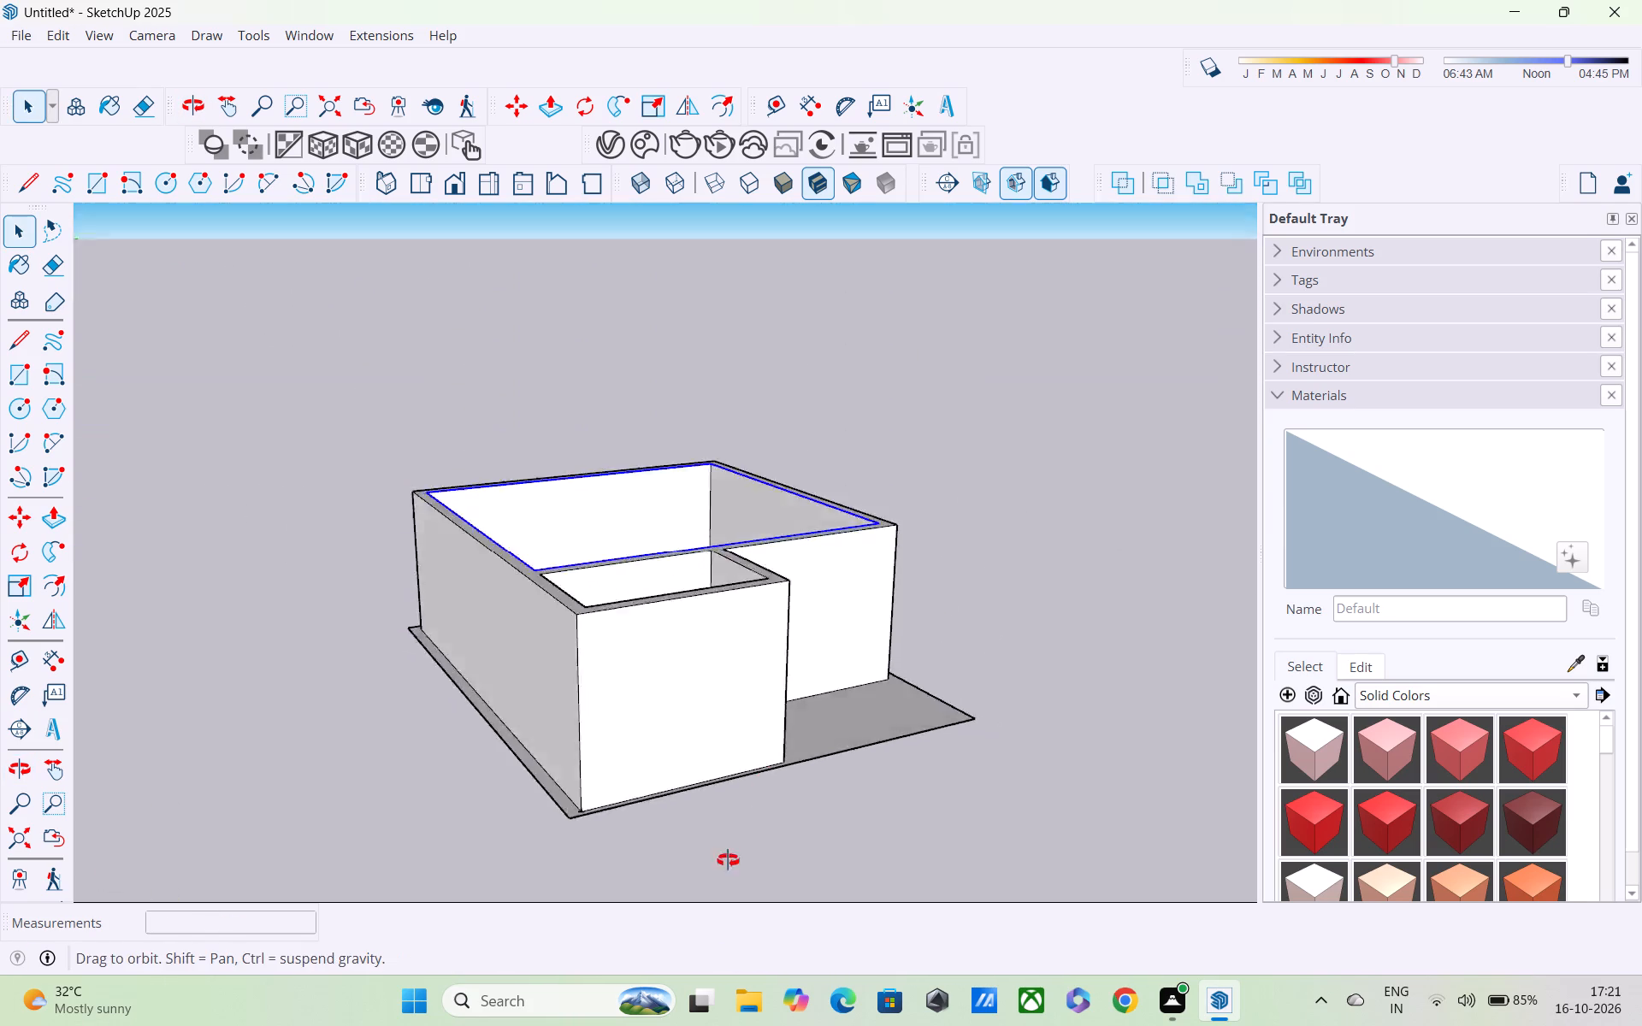
middle_click_drag(728, 860, 614, 1018)
scroll(611, 879, "down", 3)
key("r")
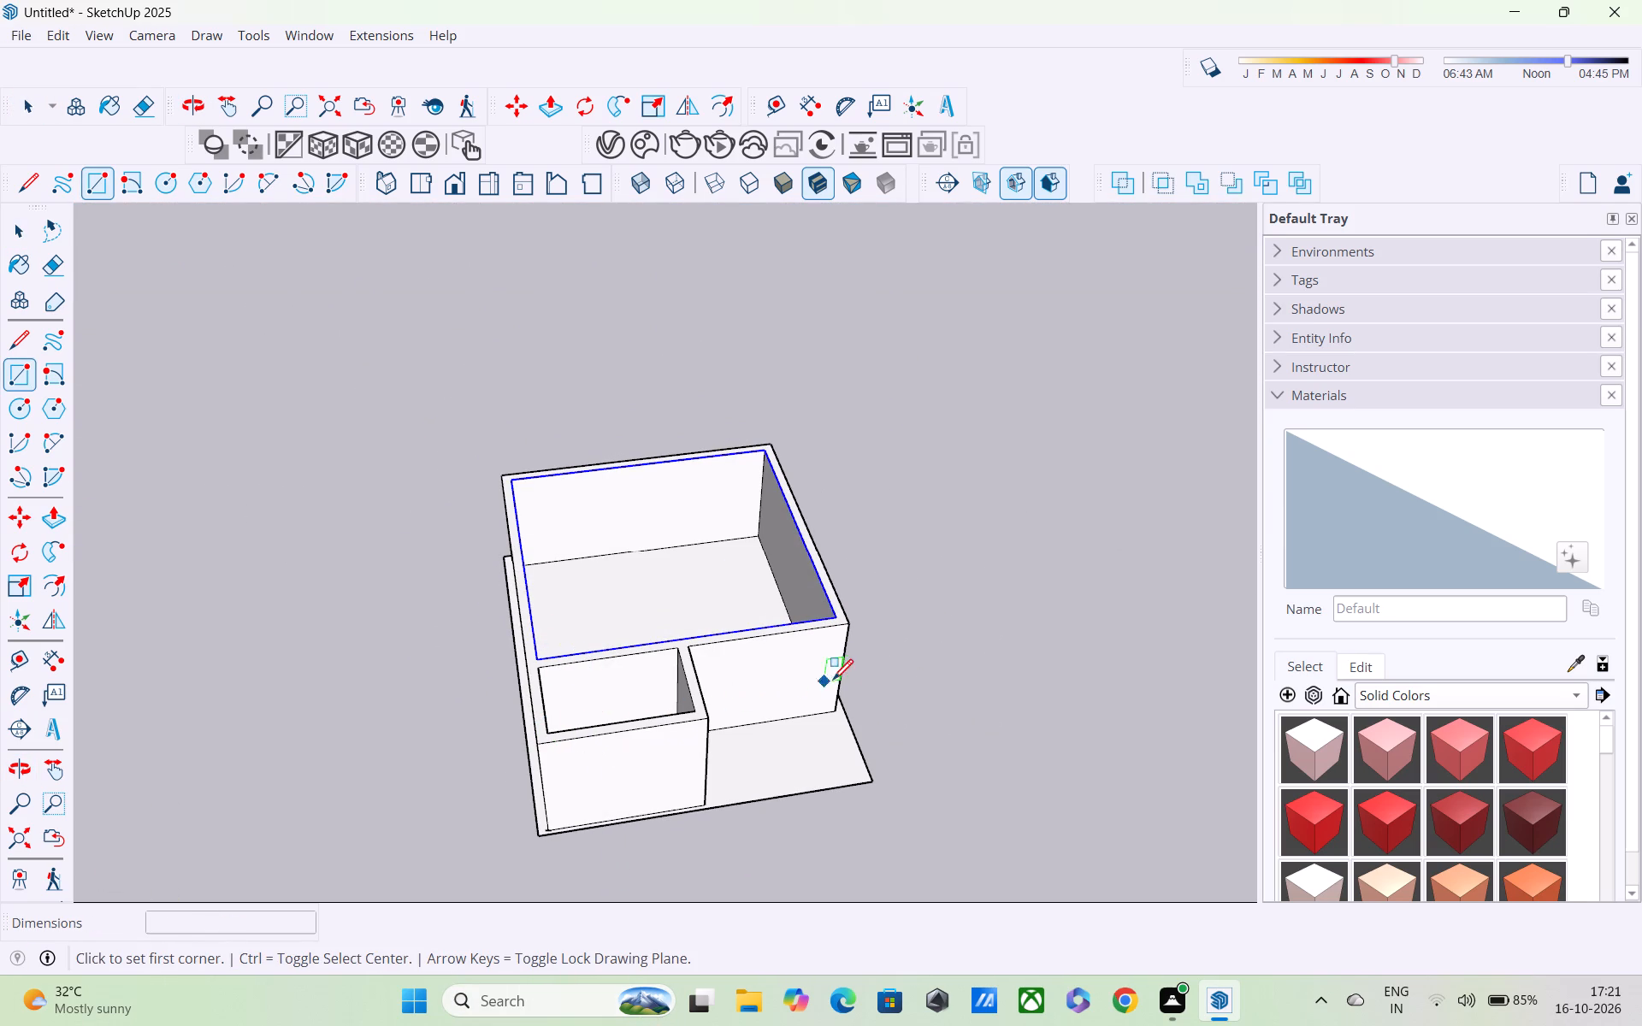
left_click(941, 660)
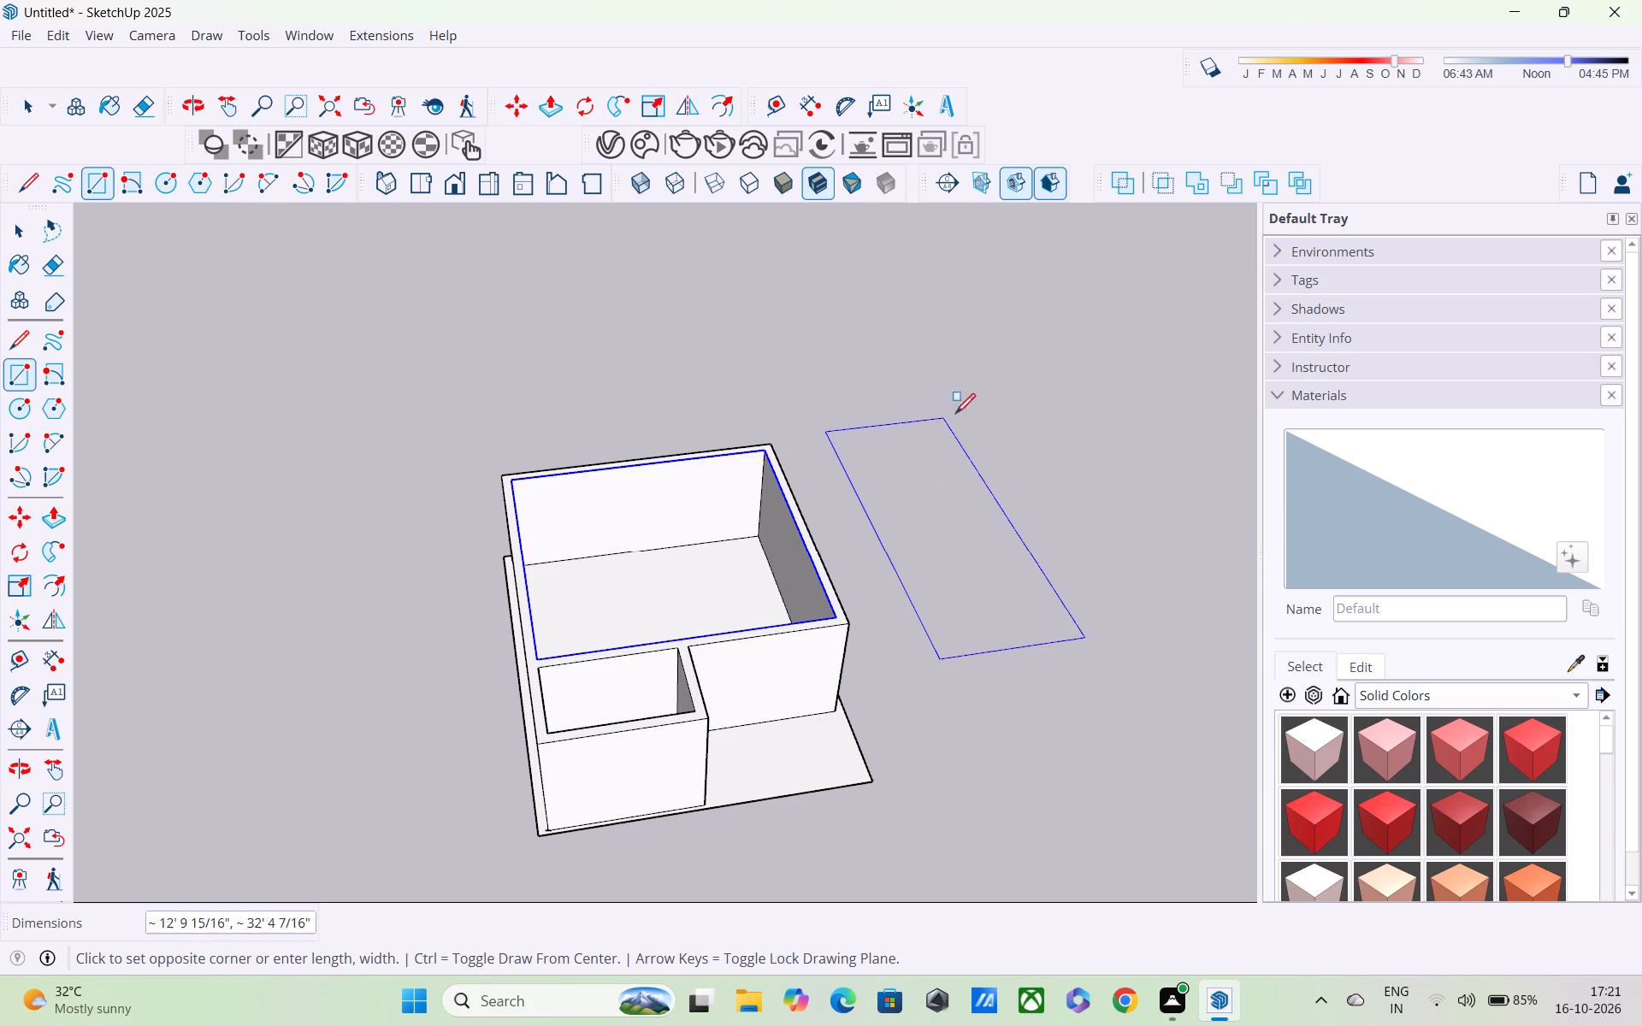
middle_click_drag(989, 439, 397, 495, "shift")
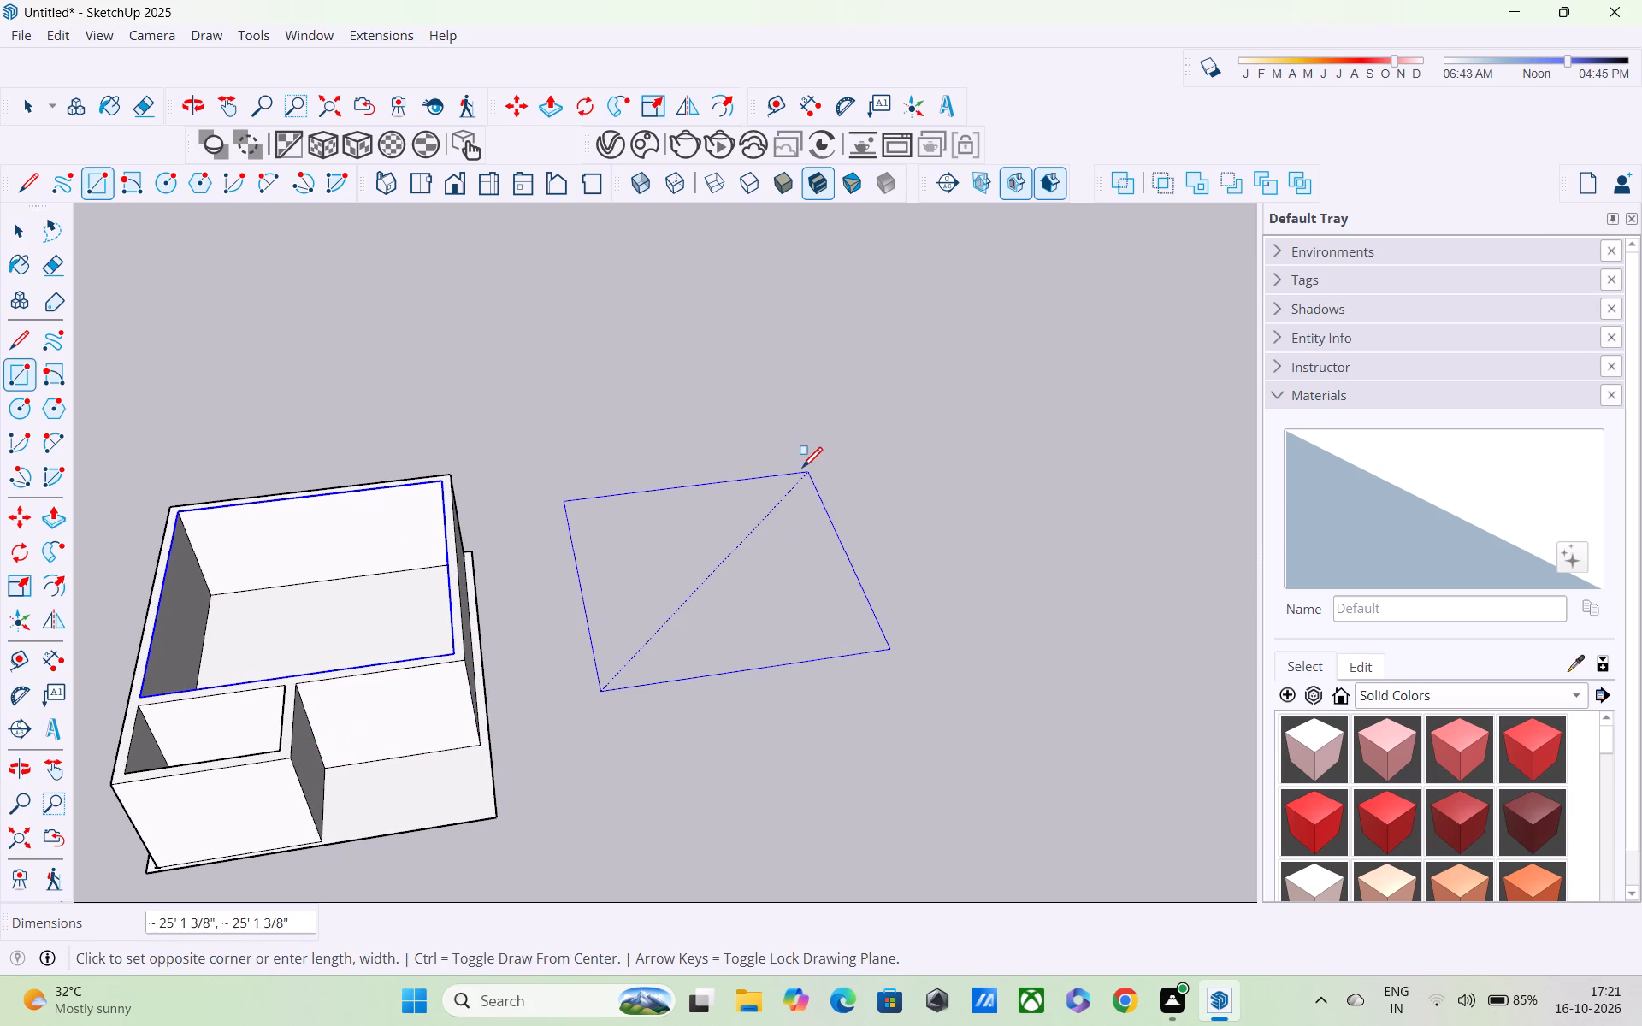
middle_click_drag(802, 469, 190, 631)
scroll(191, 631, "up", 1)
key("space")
Draw a freestanding straight line in the open space beside the building as the first edge of a separate four-sided outline.
key("l")
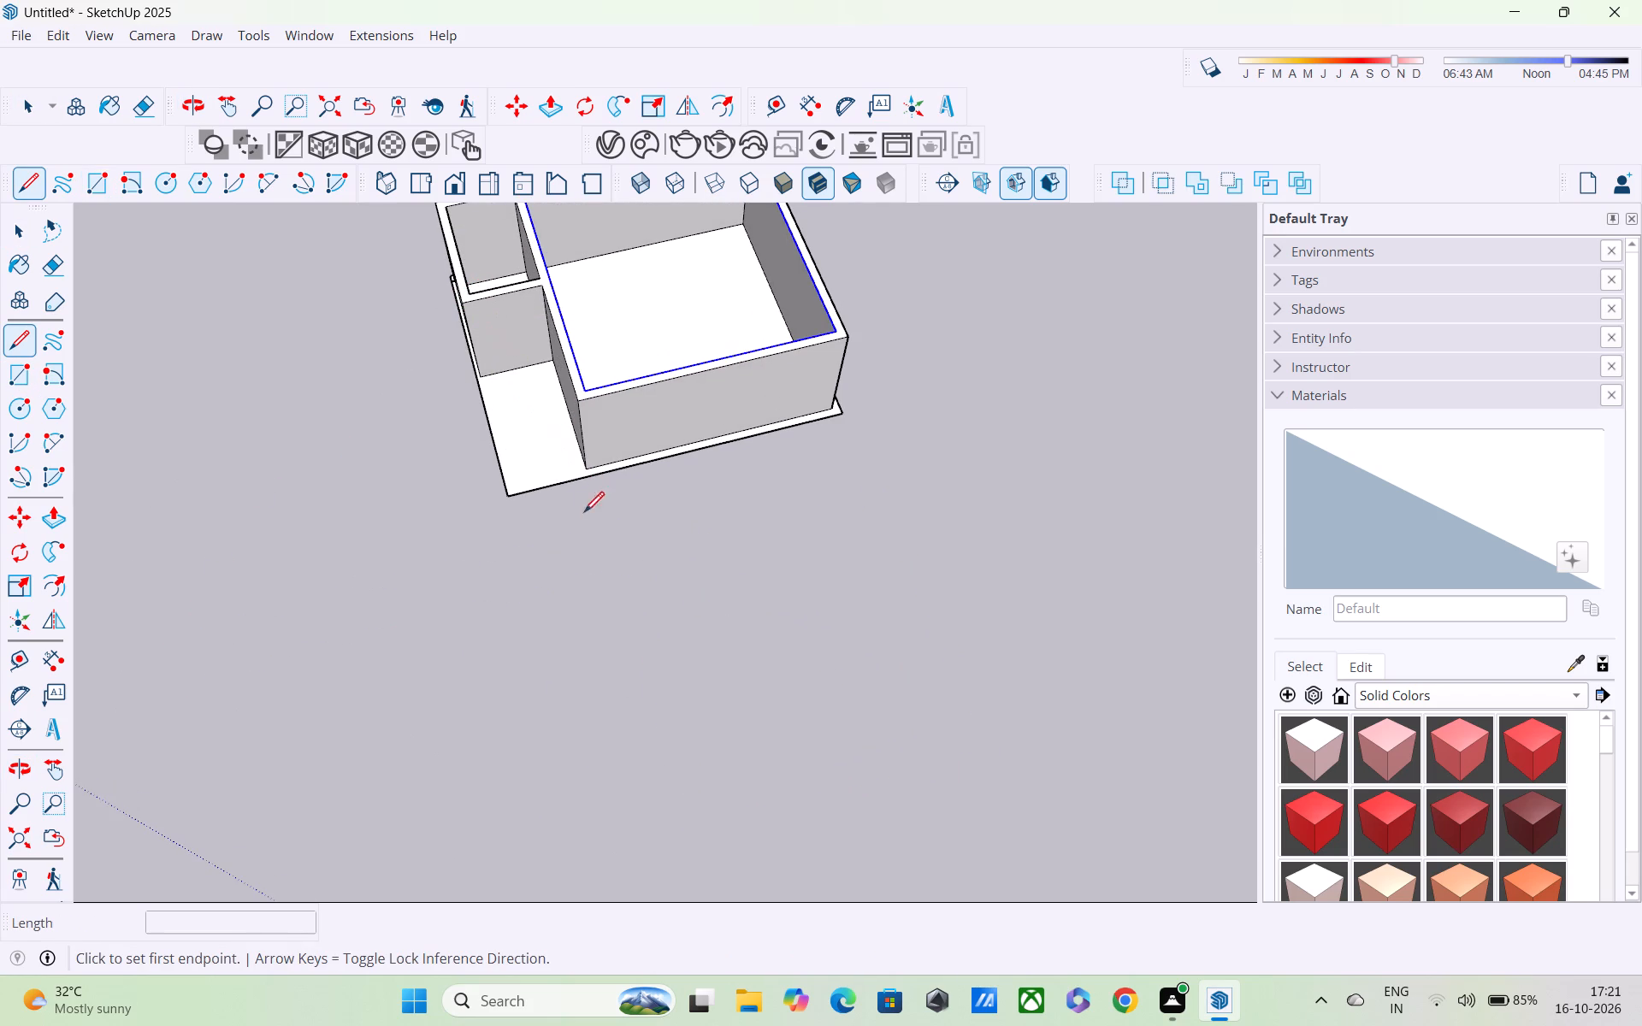
middle_click_drag(502, 634, 619, 306)
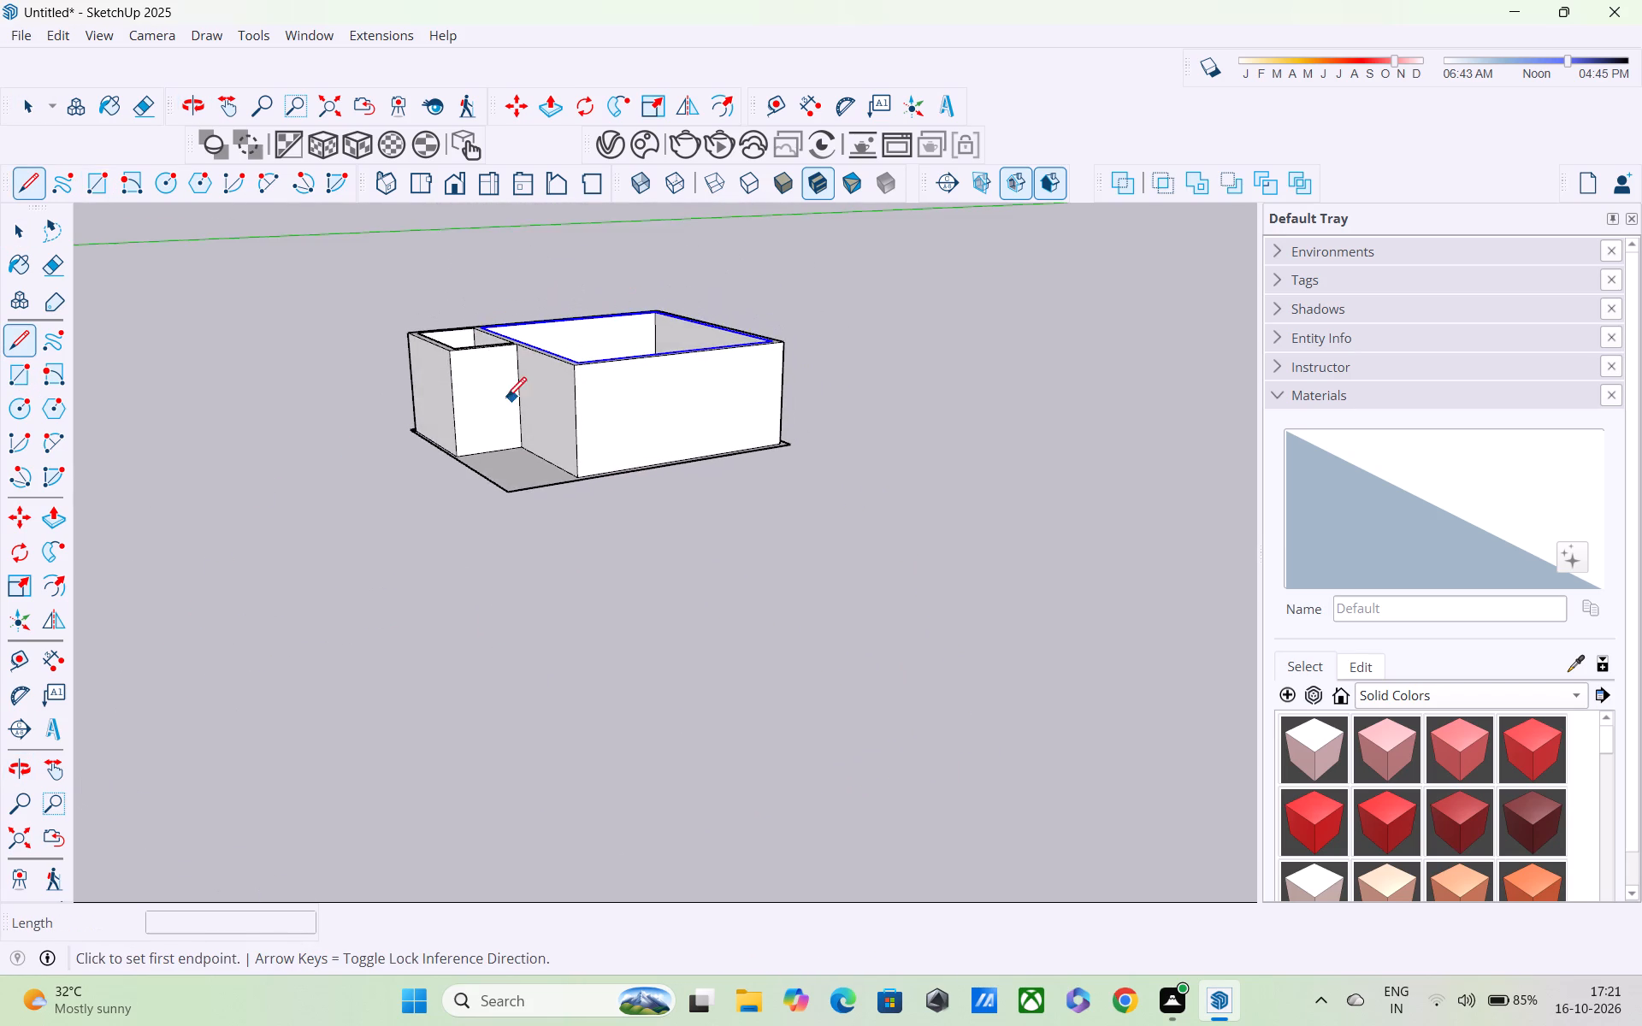
scroll(504, 400, "down", 1)
scroll(479, 393, "up", 3)
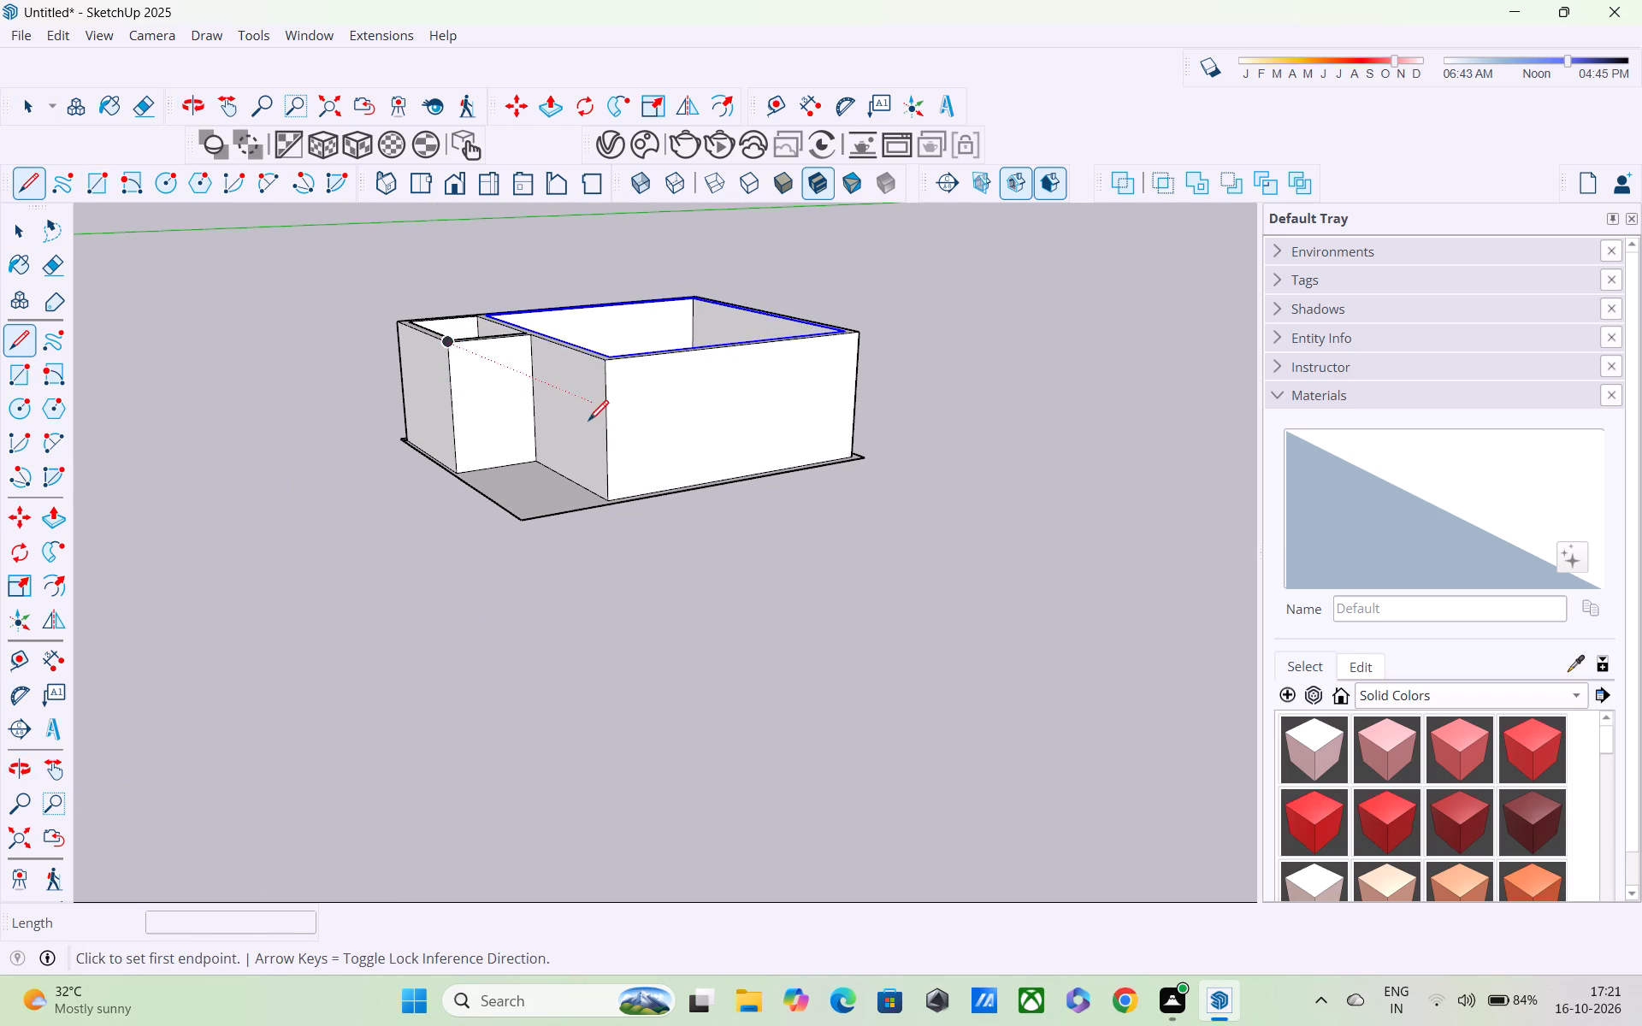
middle_click_drag(604, 392, 779, 295)
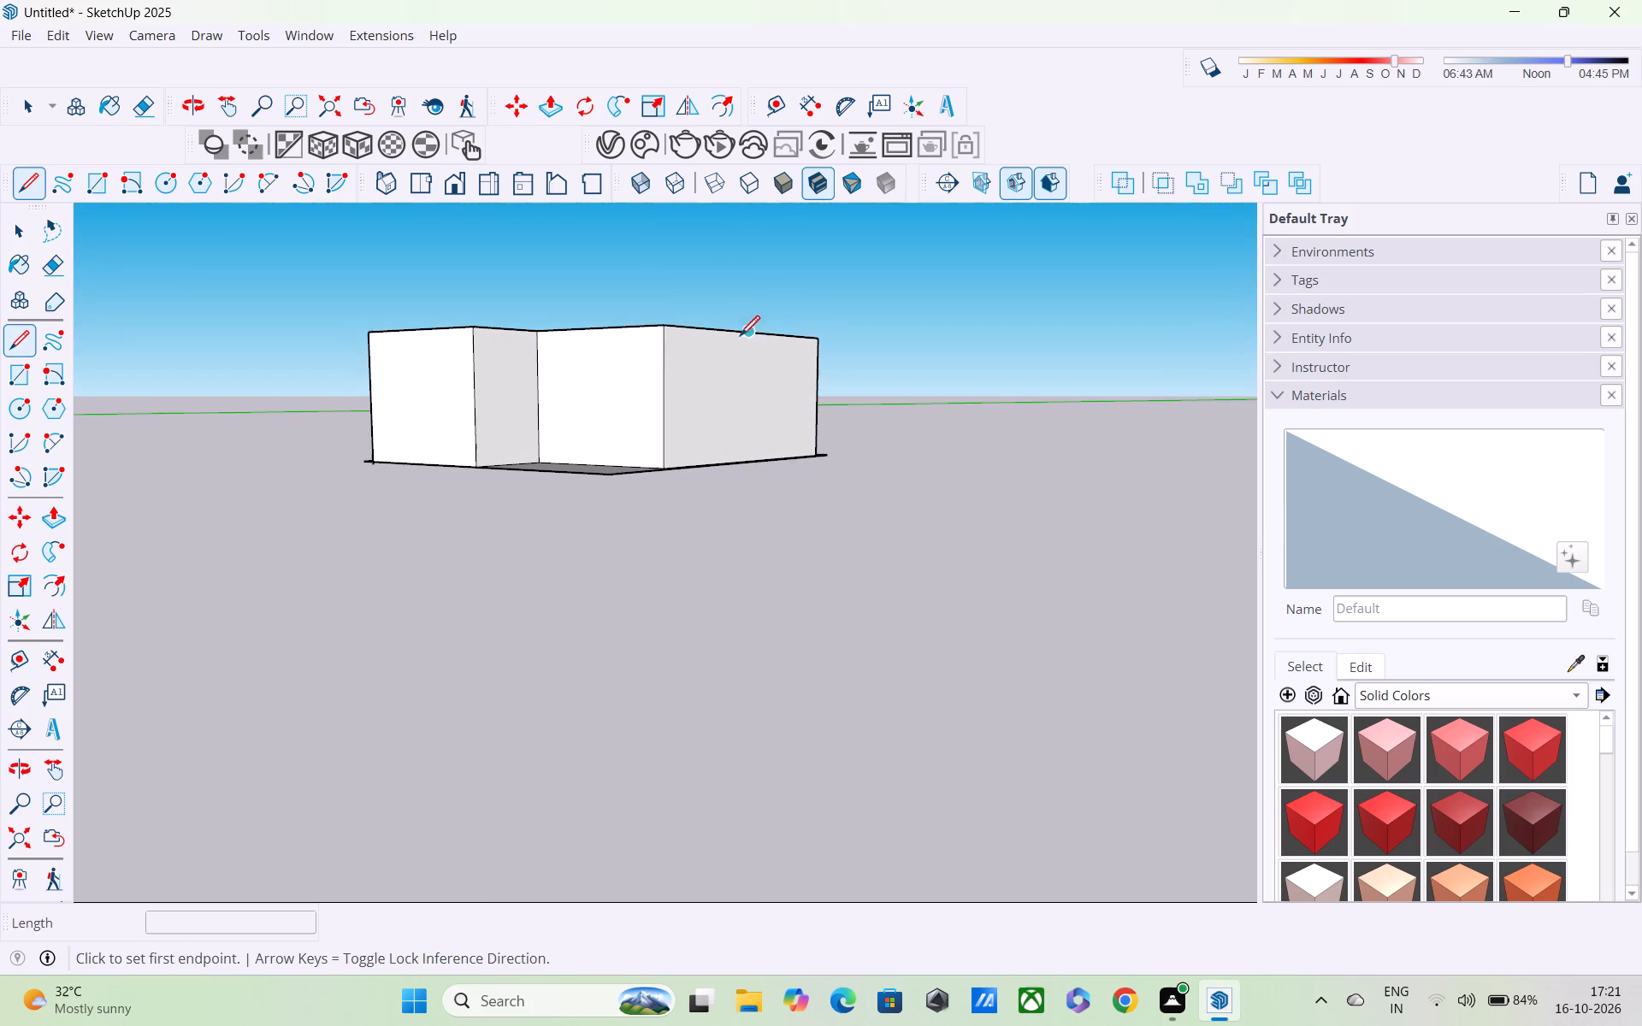
left_click(758, 317)
middle_click_drag(758, 321, 751, 330)
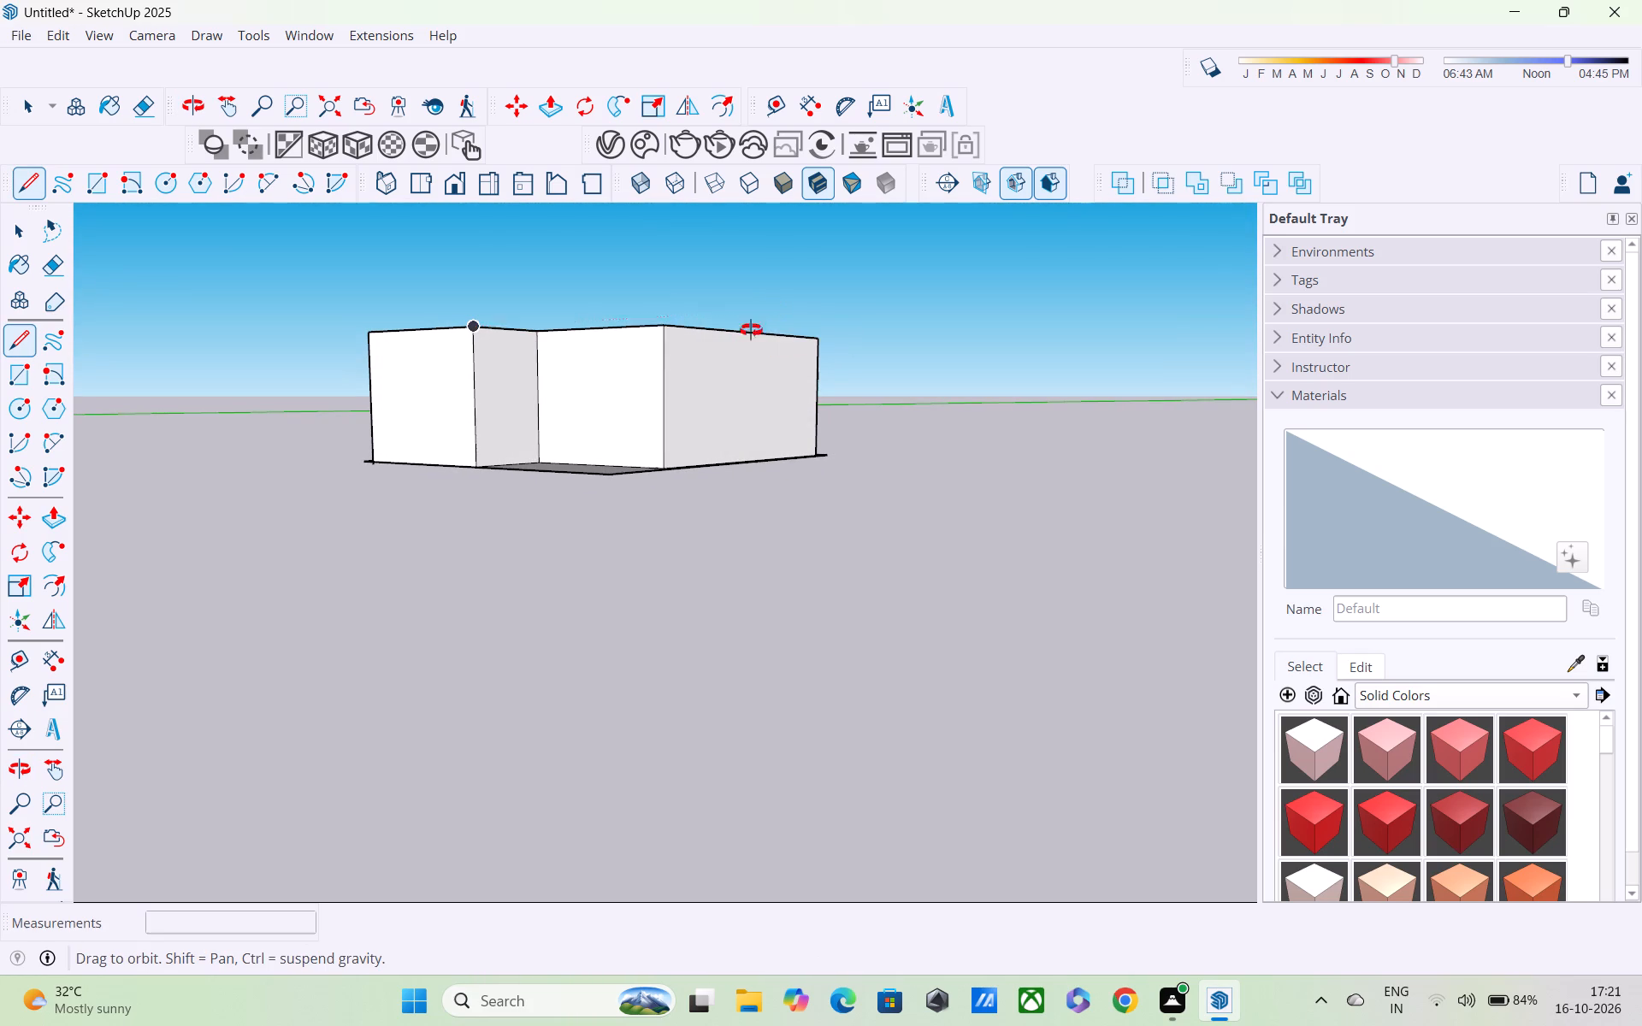
middle_click_drag(751, 330, 279, 599)
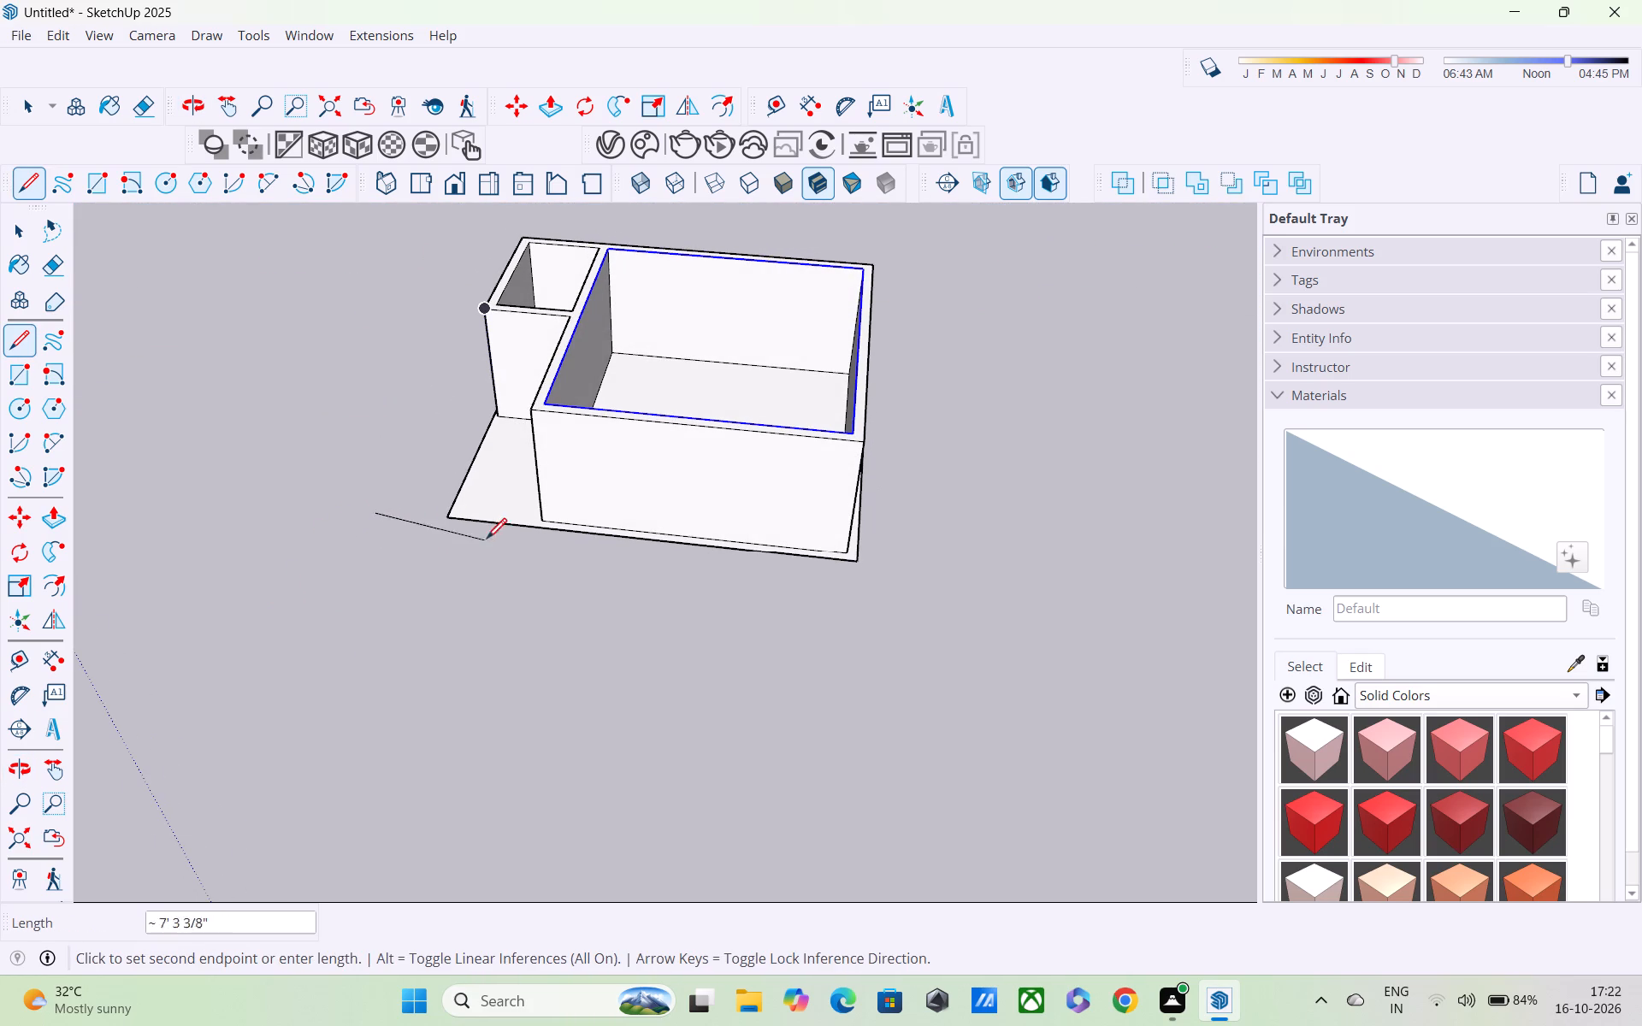
scroll(547, 542, "down", 4)
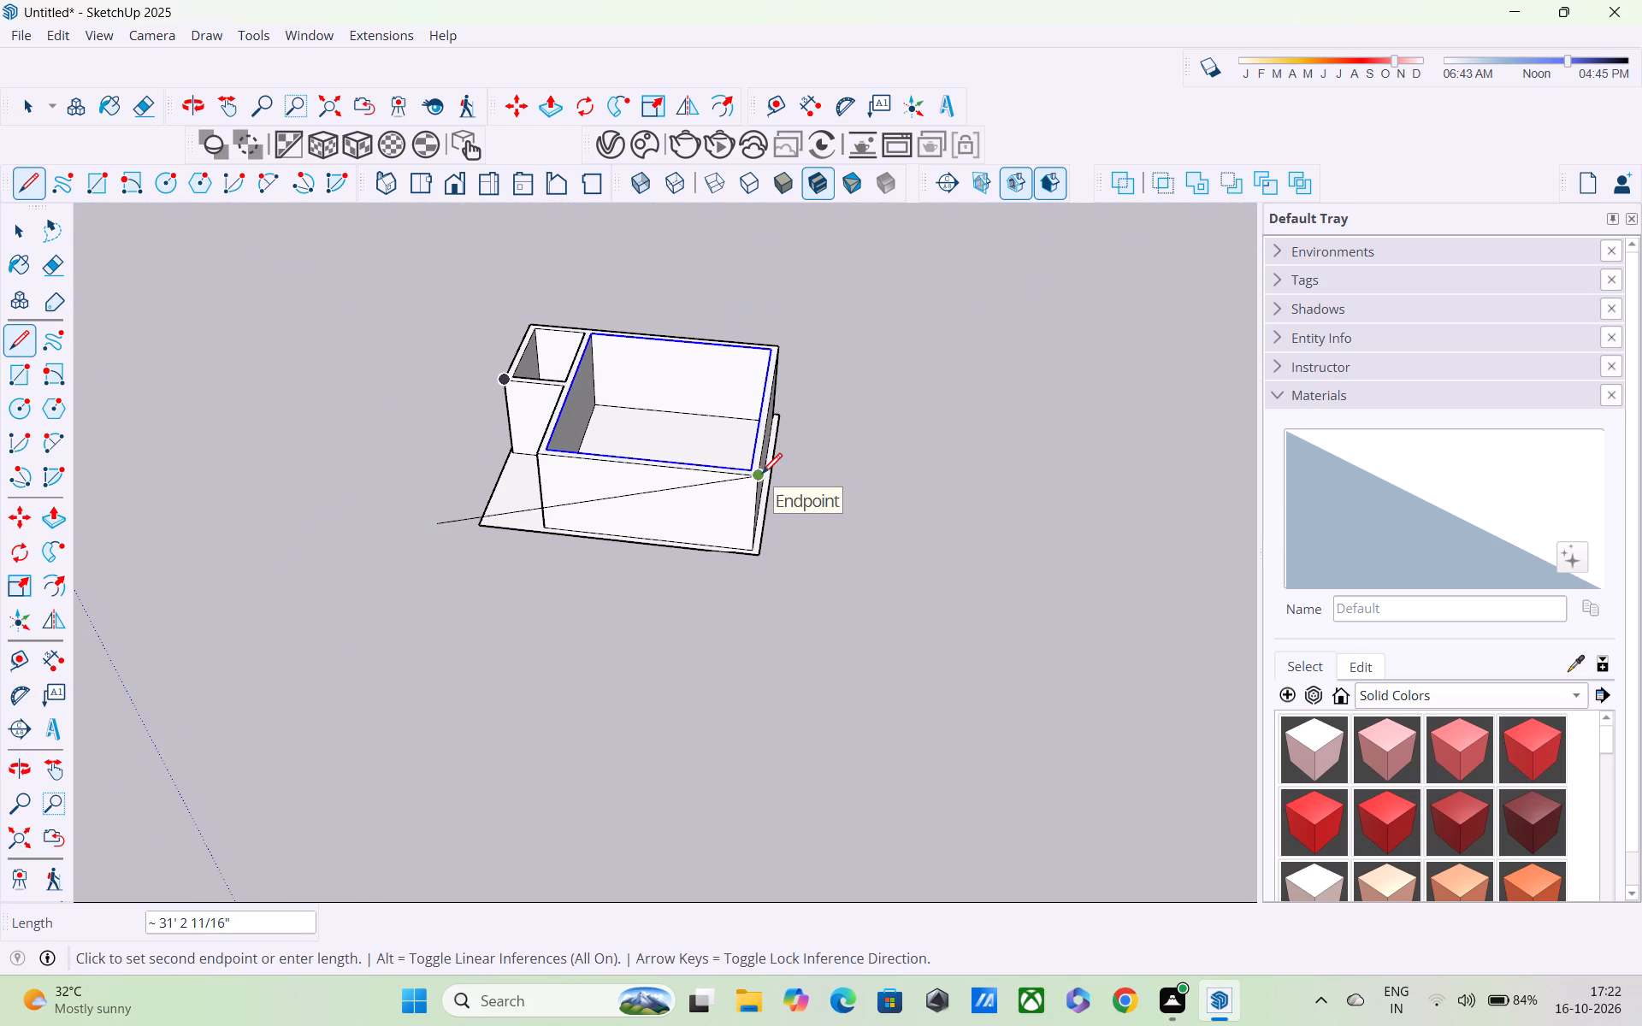
left_click(737, 562)
Draw a 25' edge parallel to the red axis from the end of the freestanding line.
middle_click_drag(673, 639, 626, 666)
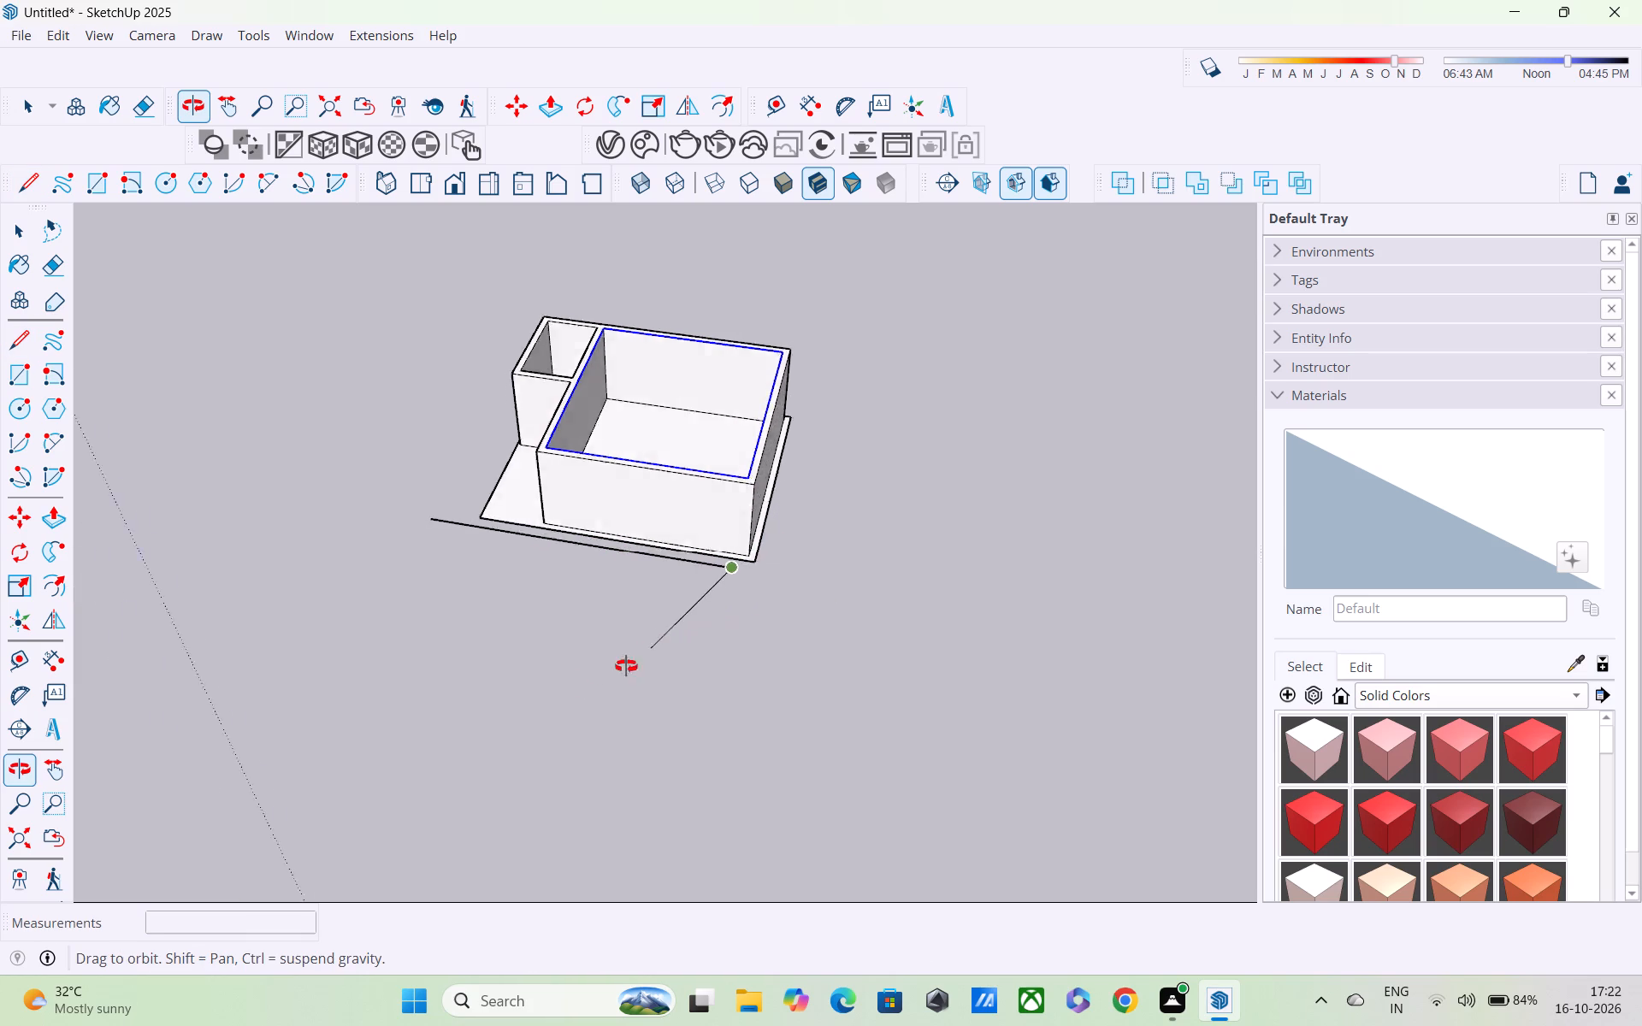
middle_click_drag(626, 666, 490, 437)
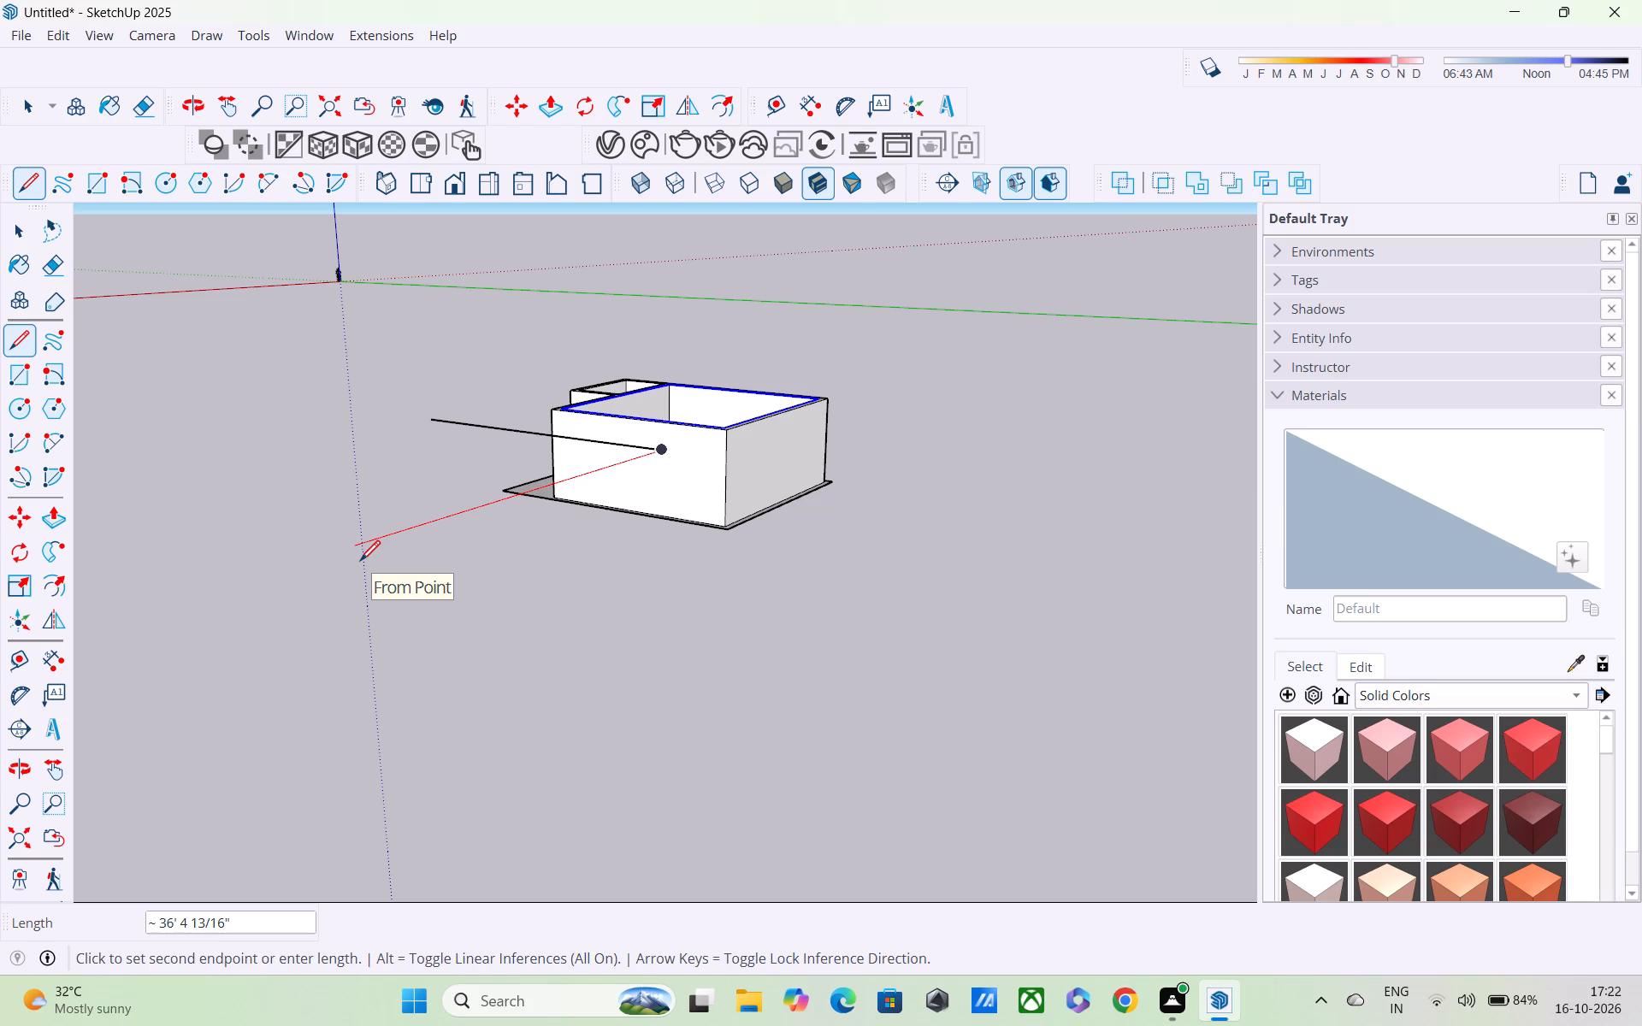
type("25'")
key("Return")
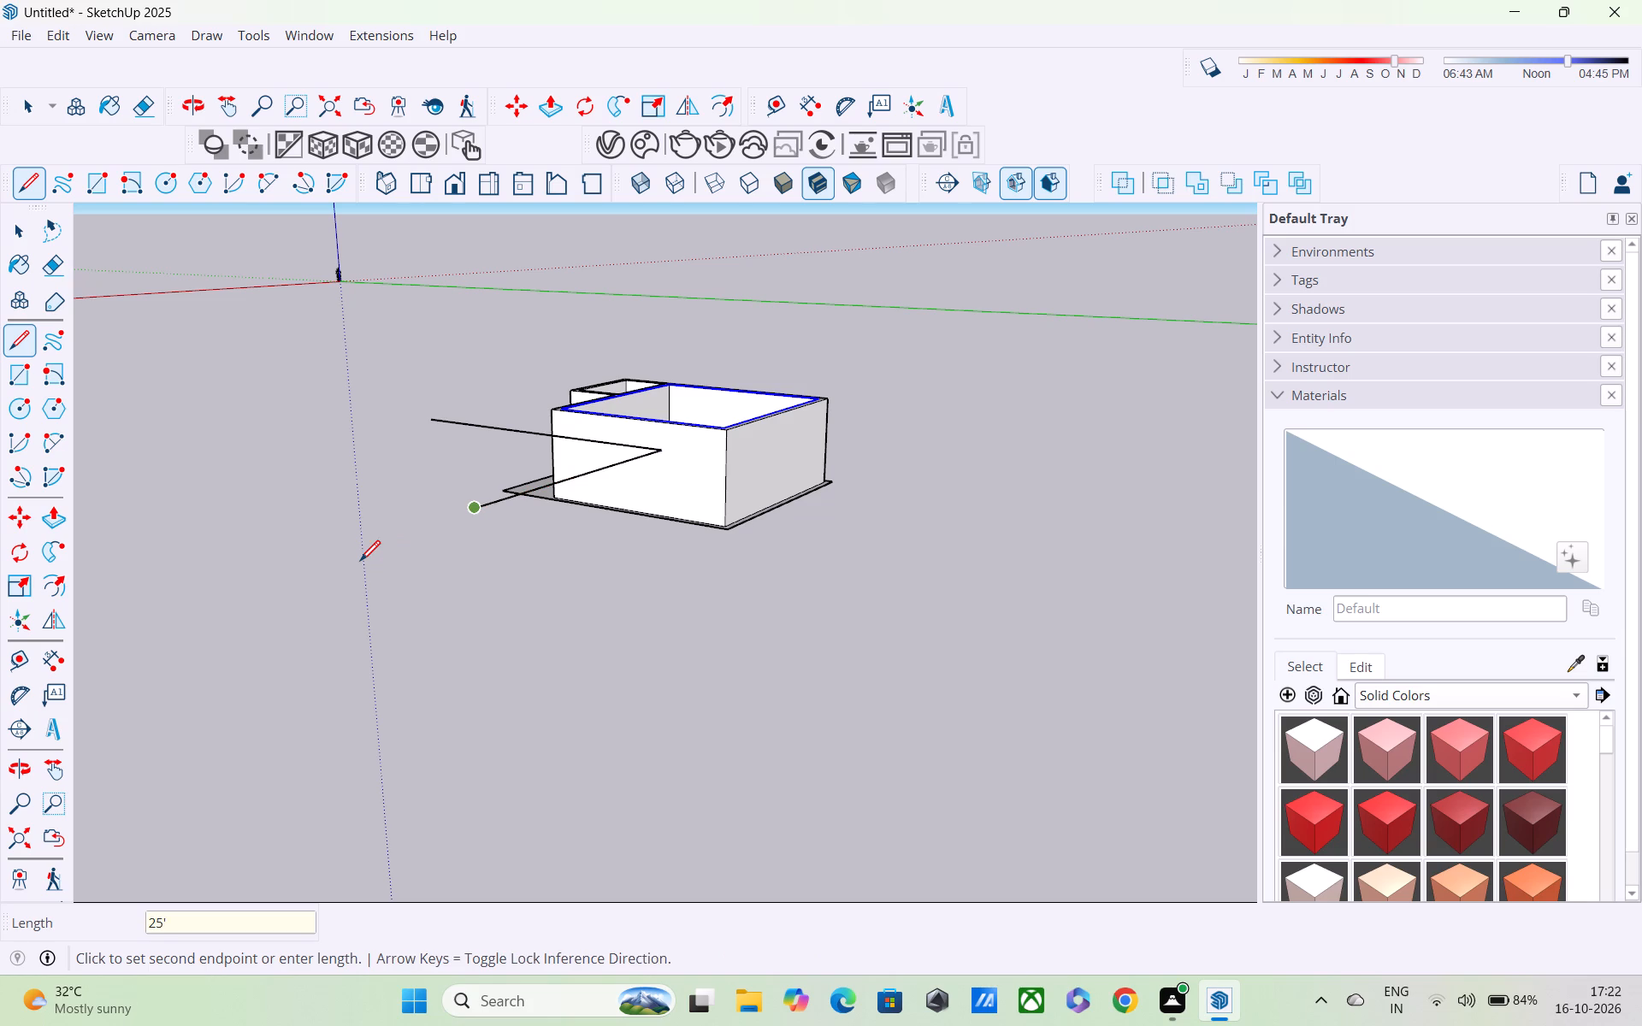
Draw the last two edges back to the starting point, the closing one about 25' long, to form a four-sided face.
scroll(341, 559, "up", 1)
middle_click_drag(329, 568, 984, 876)
scroll(1012, 816, "down", 5)
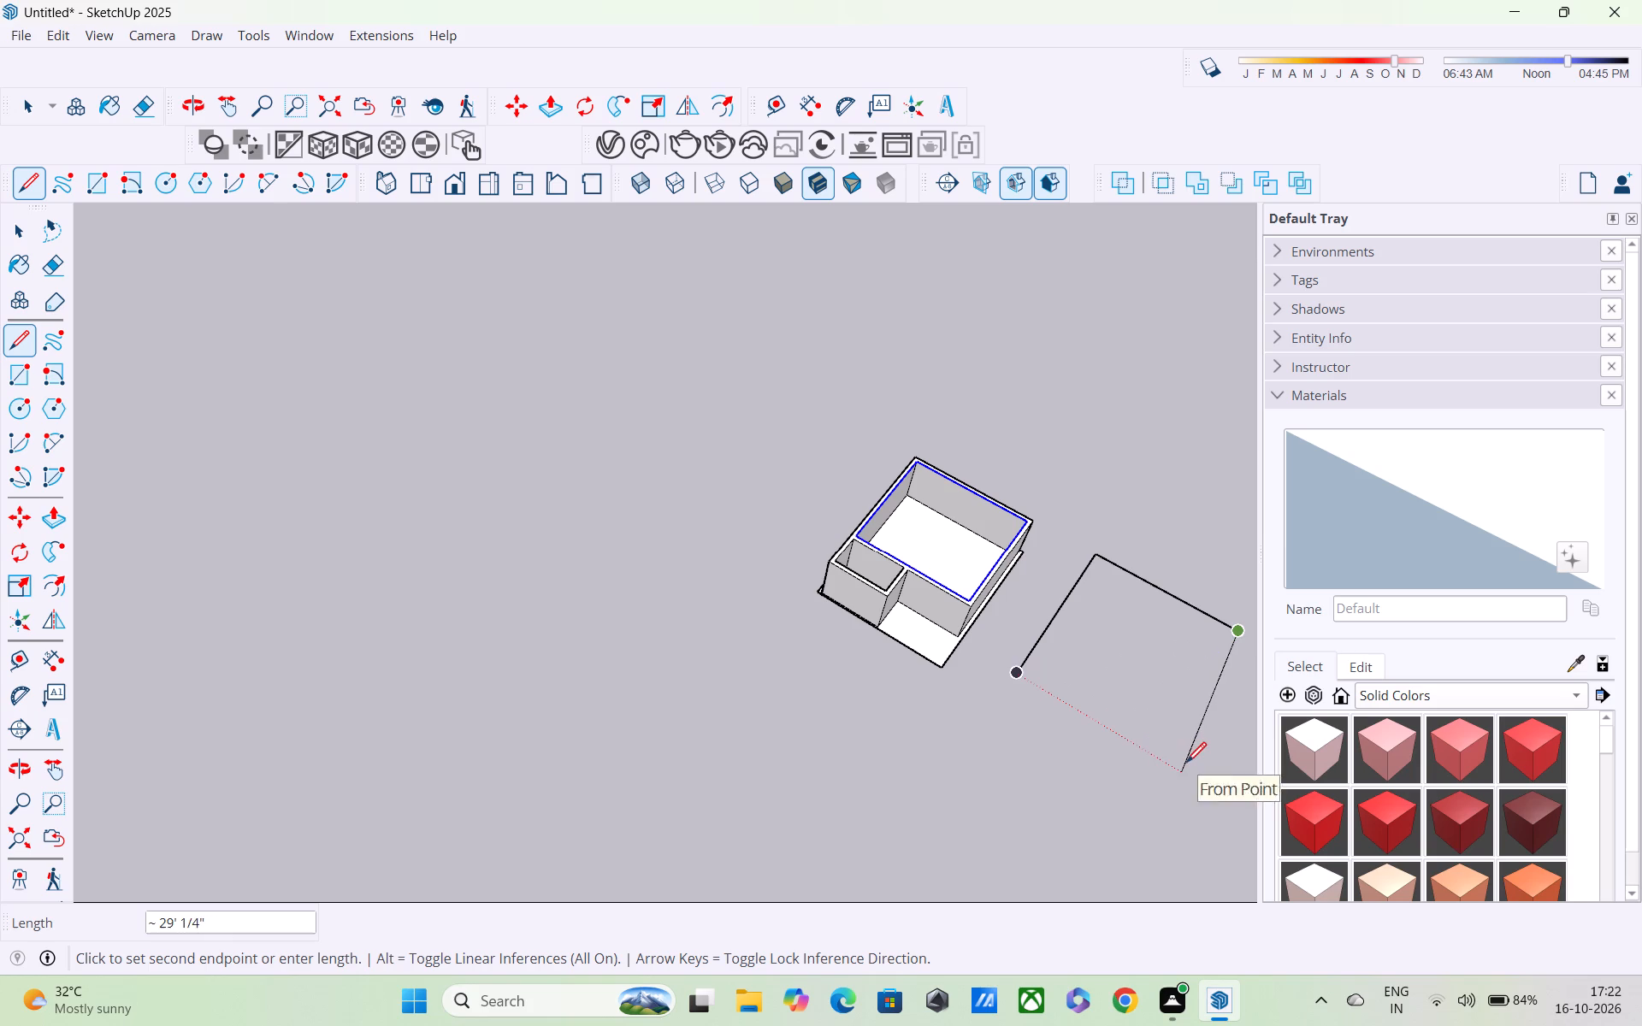
left_click(1179, 764)
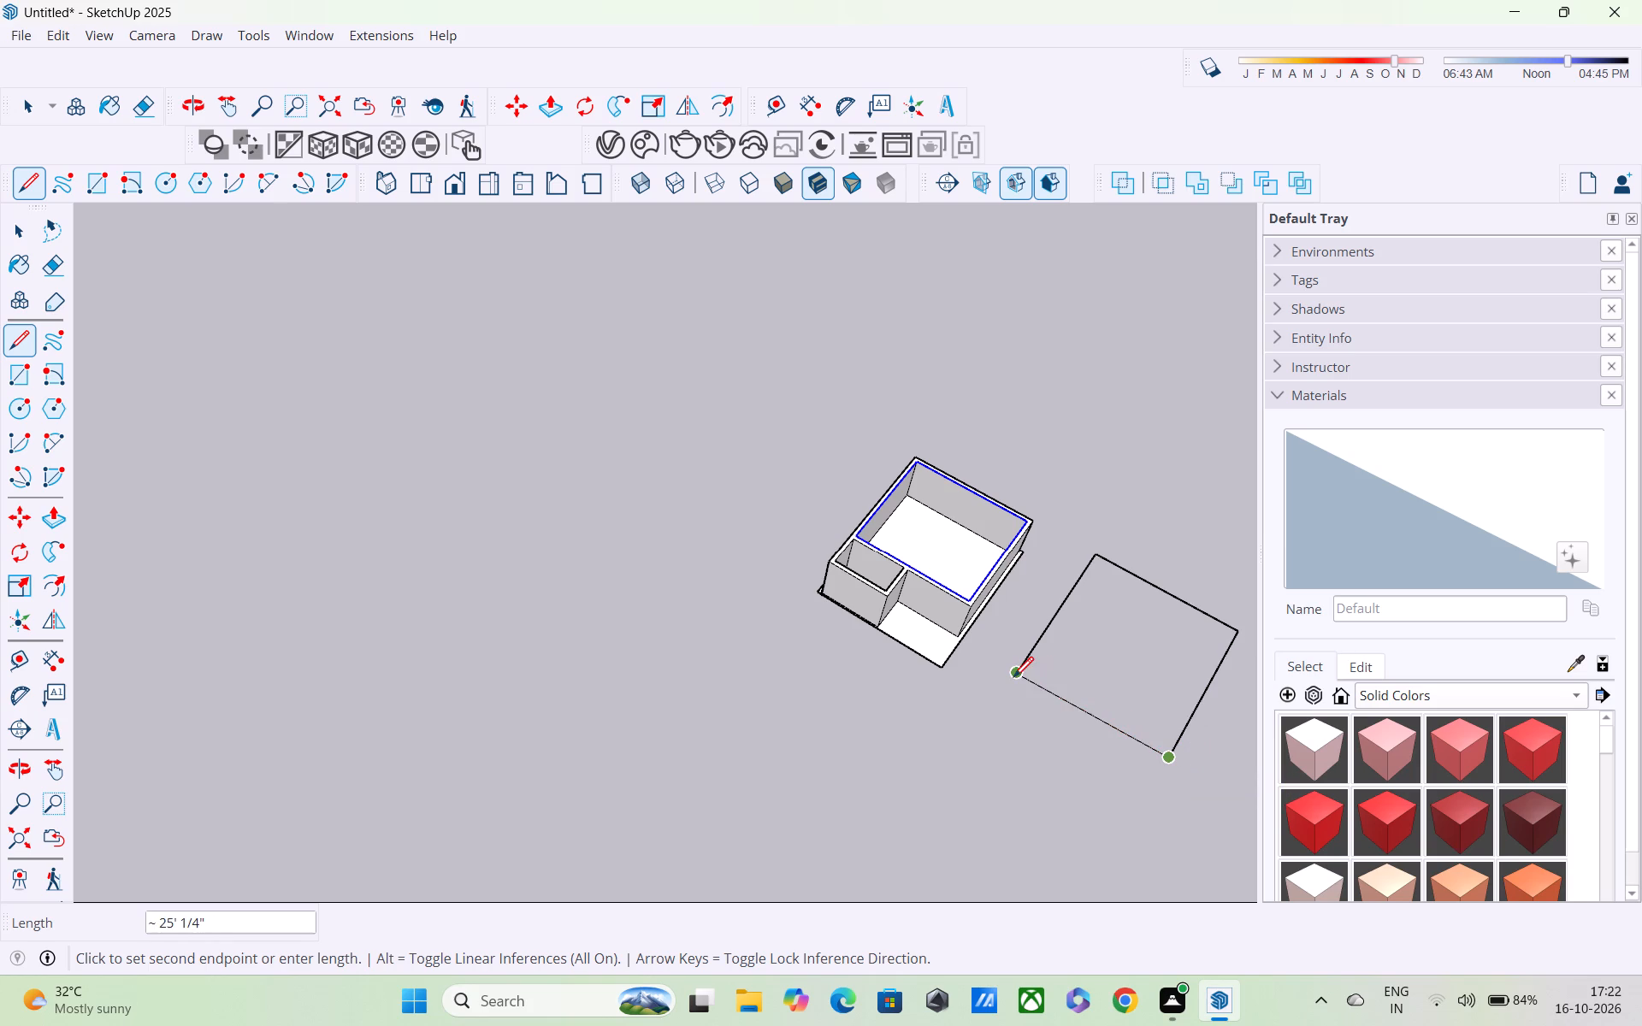
left_click(1013, 679)
middle_click_drag(952, 779, 632, 667)
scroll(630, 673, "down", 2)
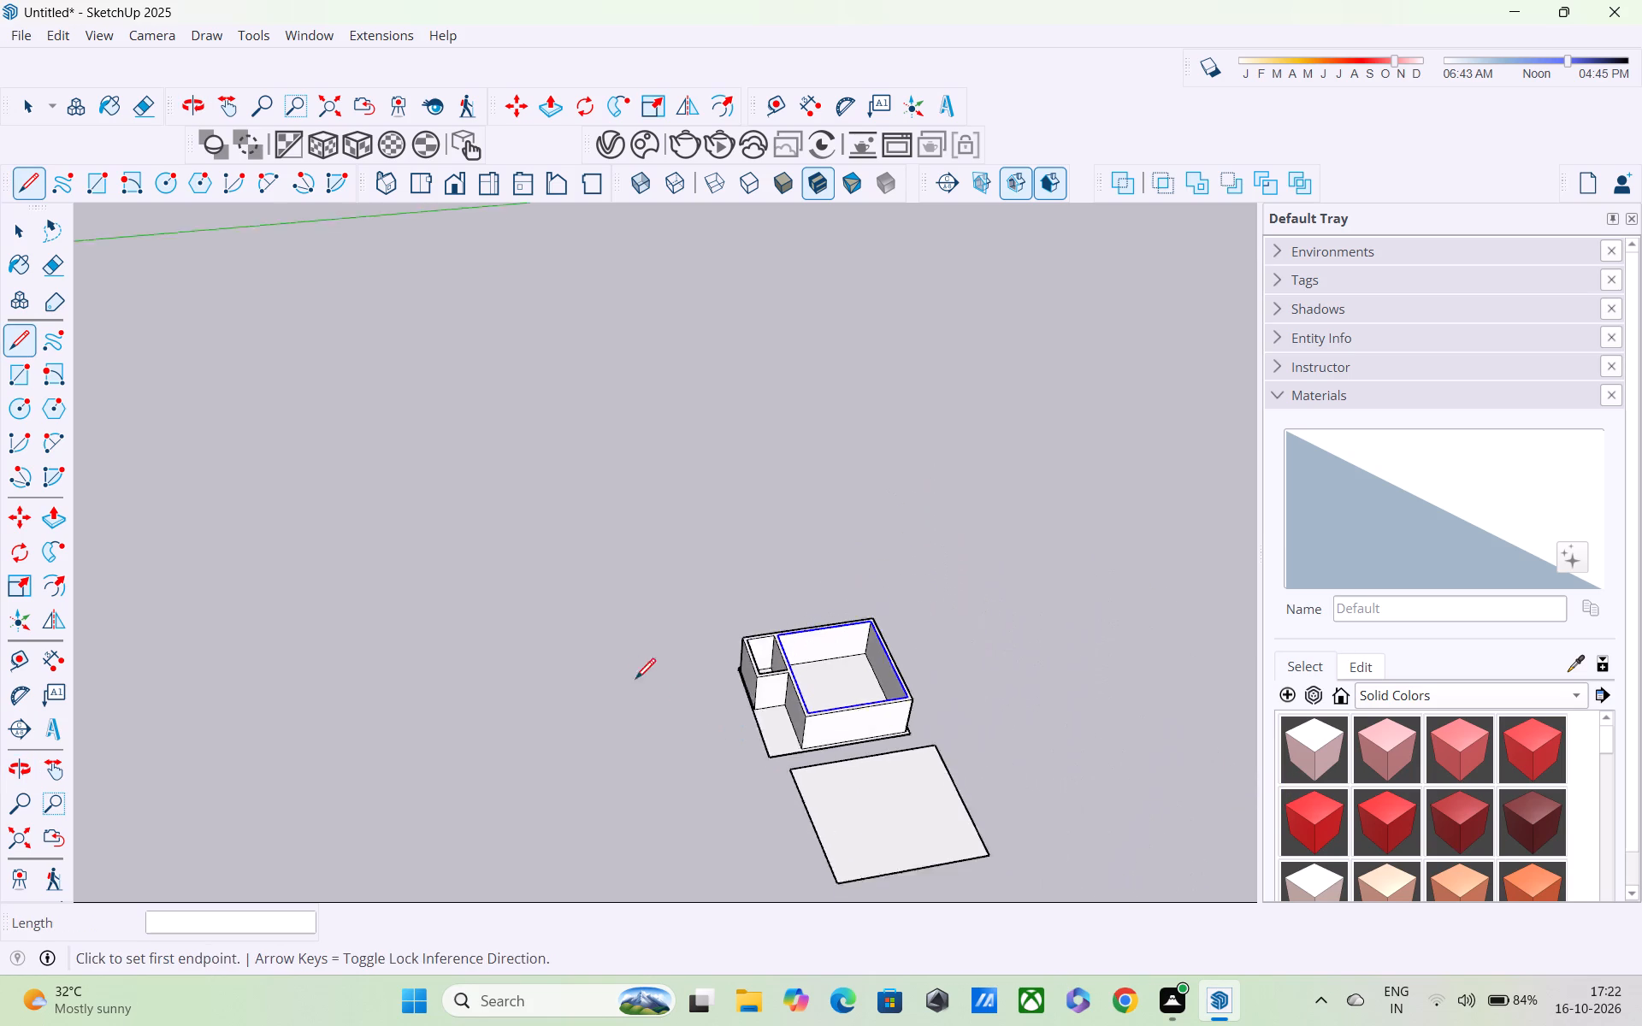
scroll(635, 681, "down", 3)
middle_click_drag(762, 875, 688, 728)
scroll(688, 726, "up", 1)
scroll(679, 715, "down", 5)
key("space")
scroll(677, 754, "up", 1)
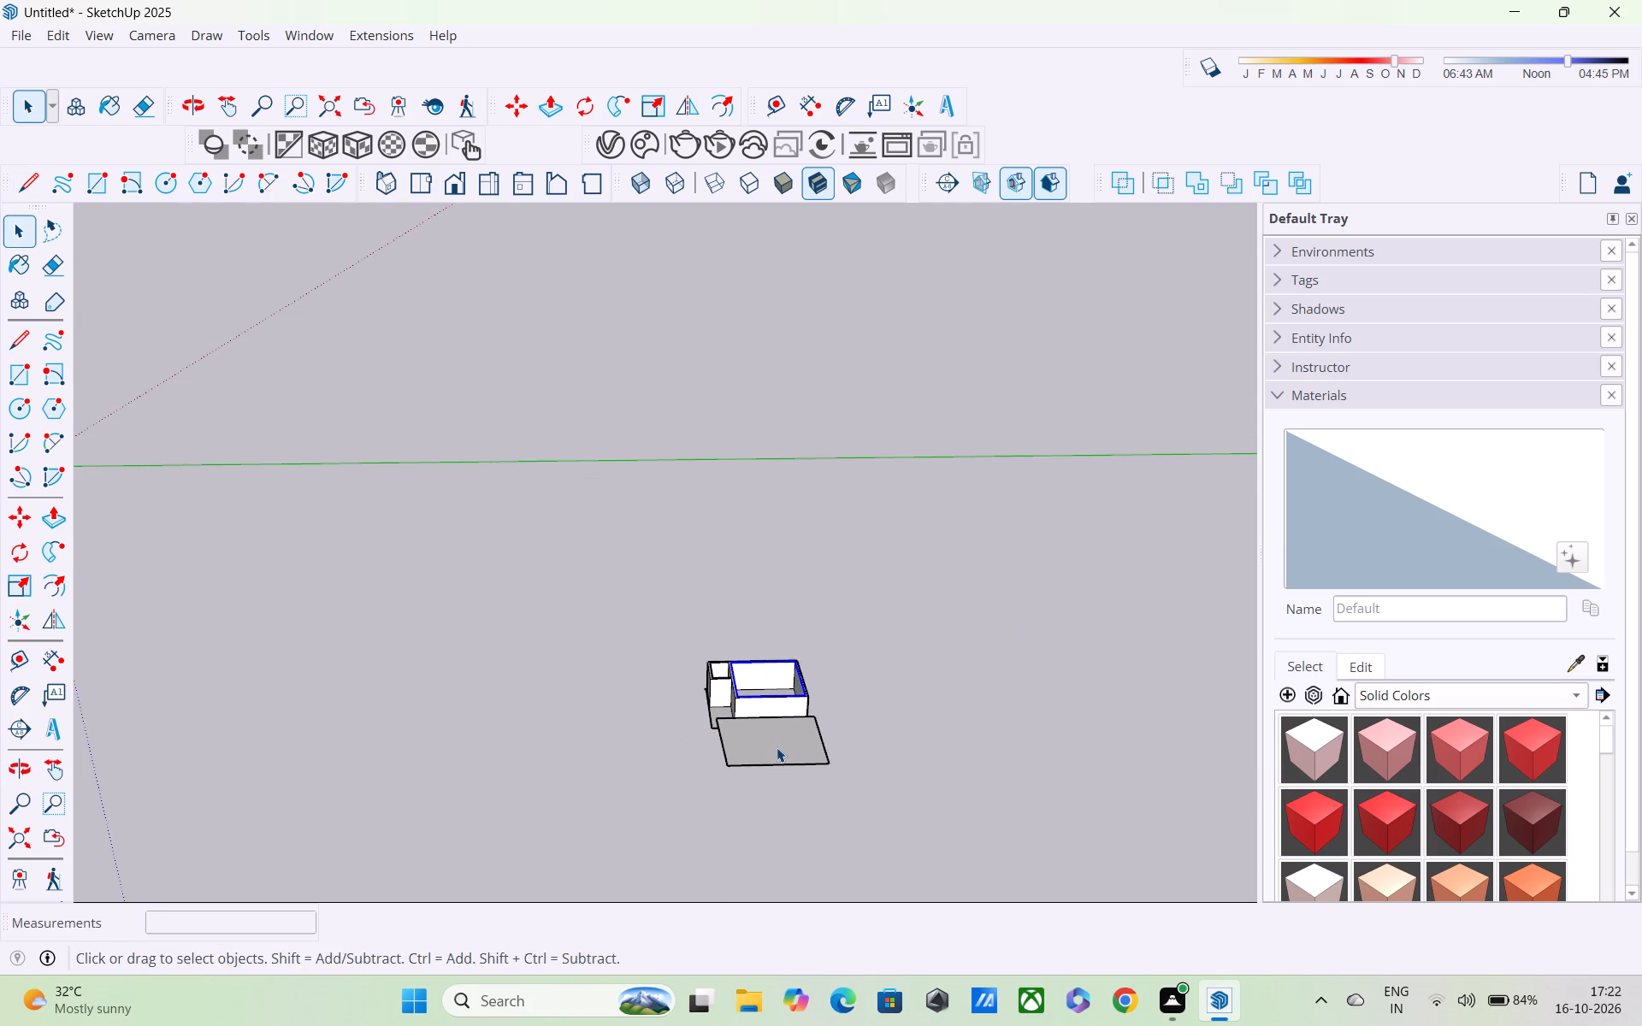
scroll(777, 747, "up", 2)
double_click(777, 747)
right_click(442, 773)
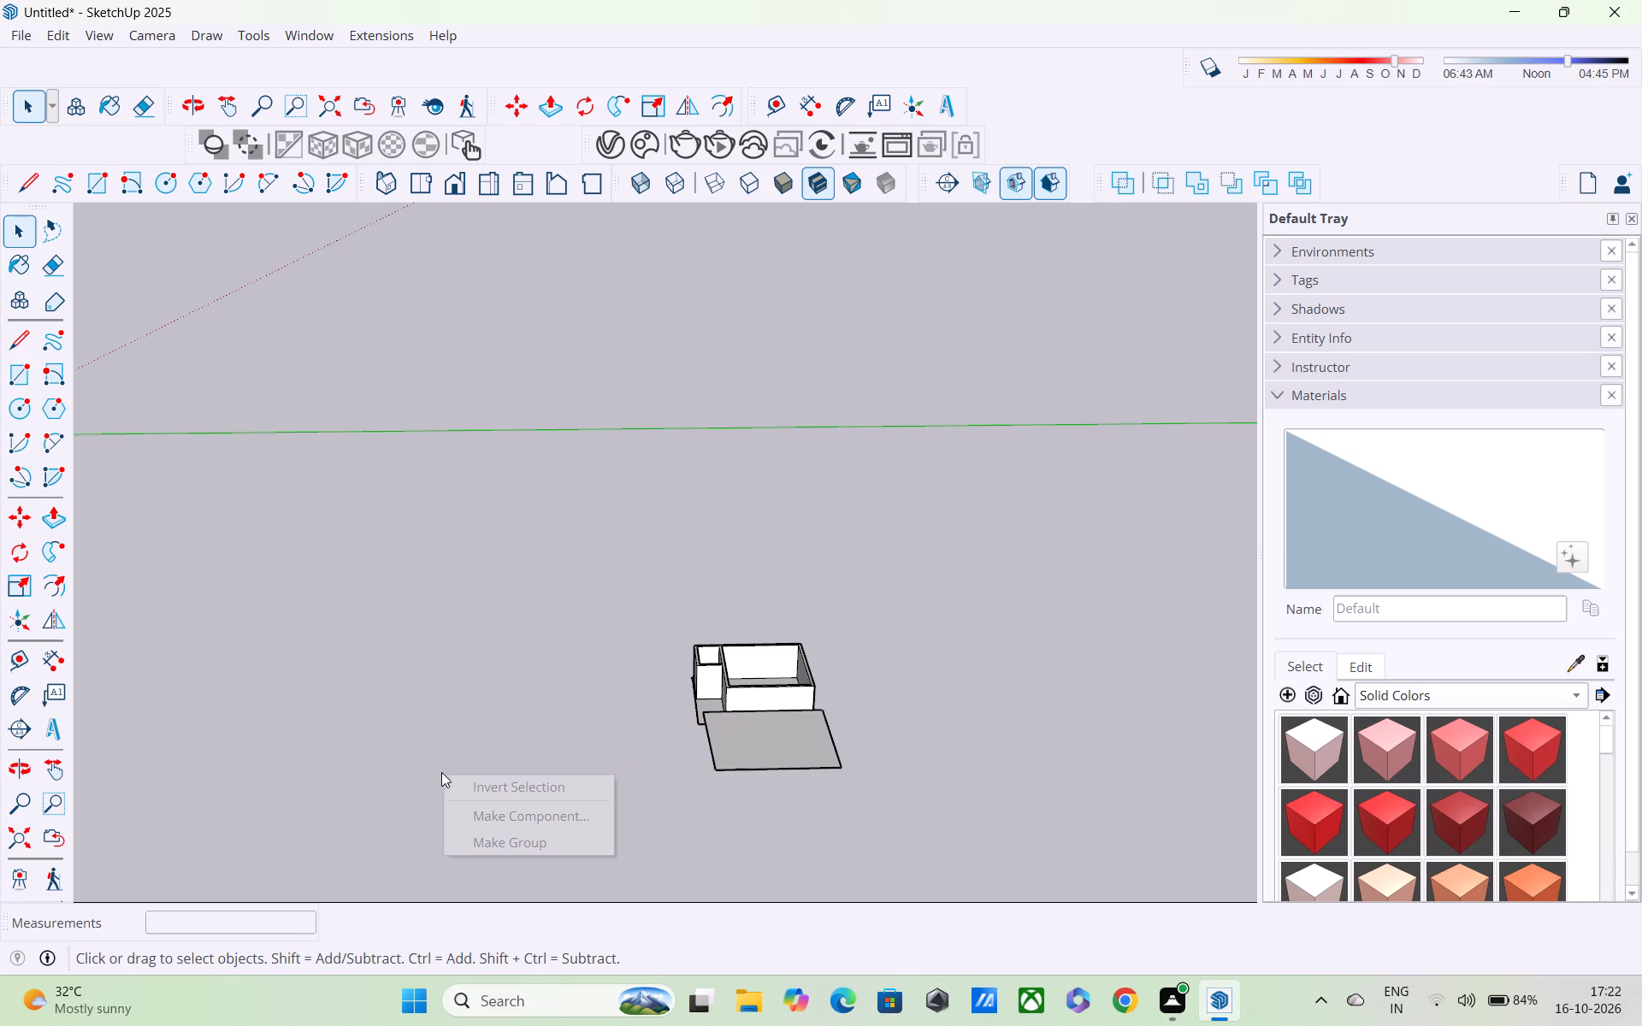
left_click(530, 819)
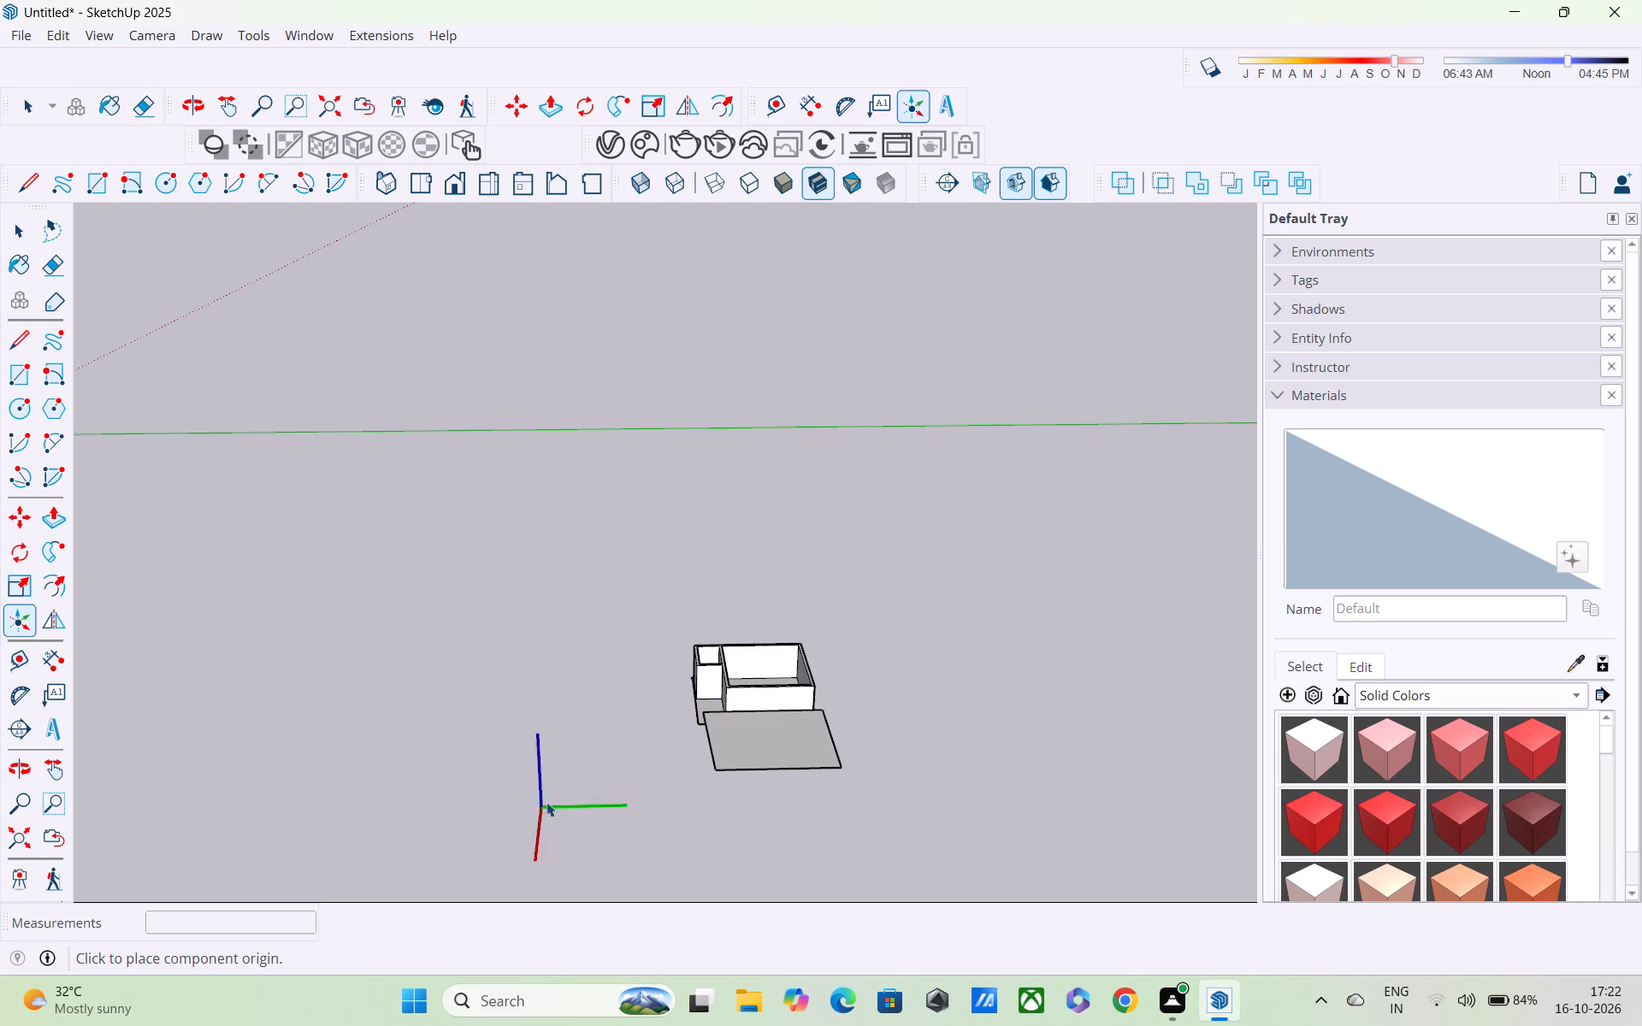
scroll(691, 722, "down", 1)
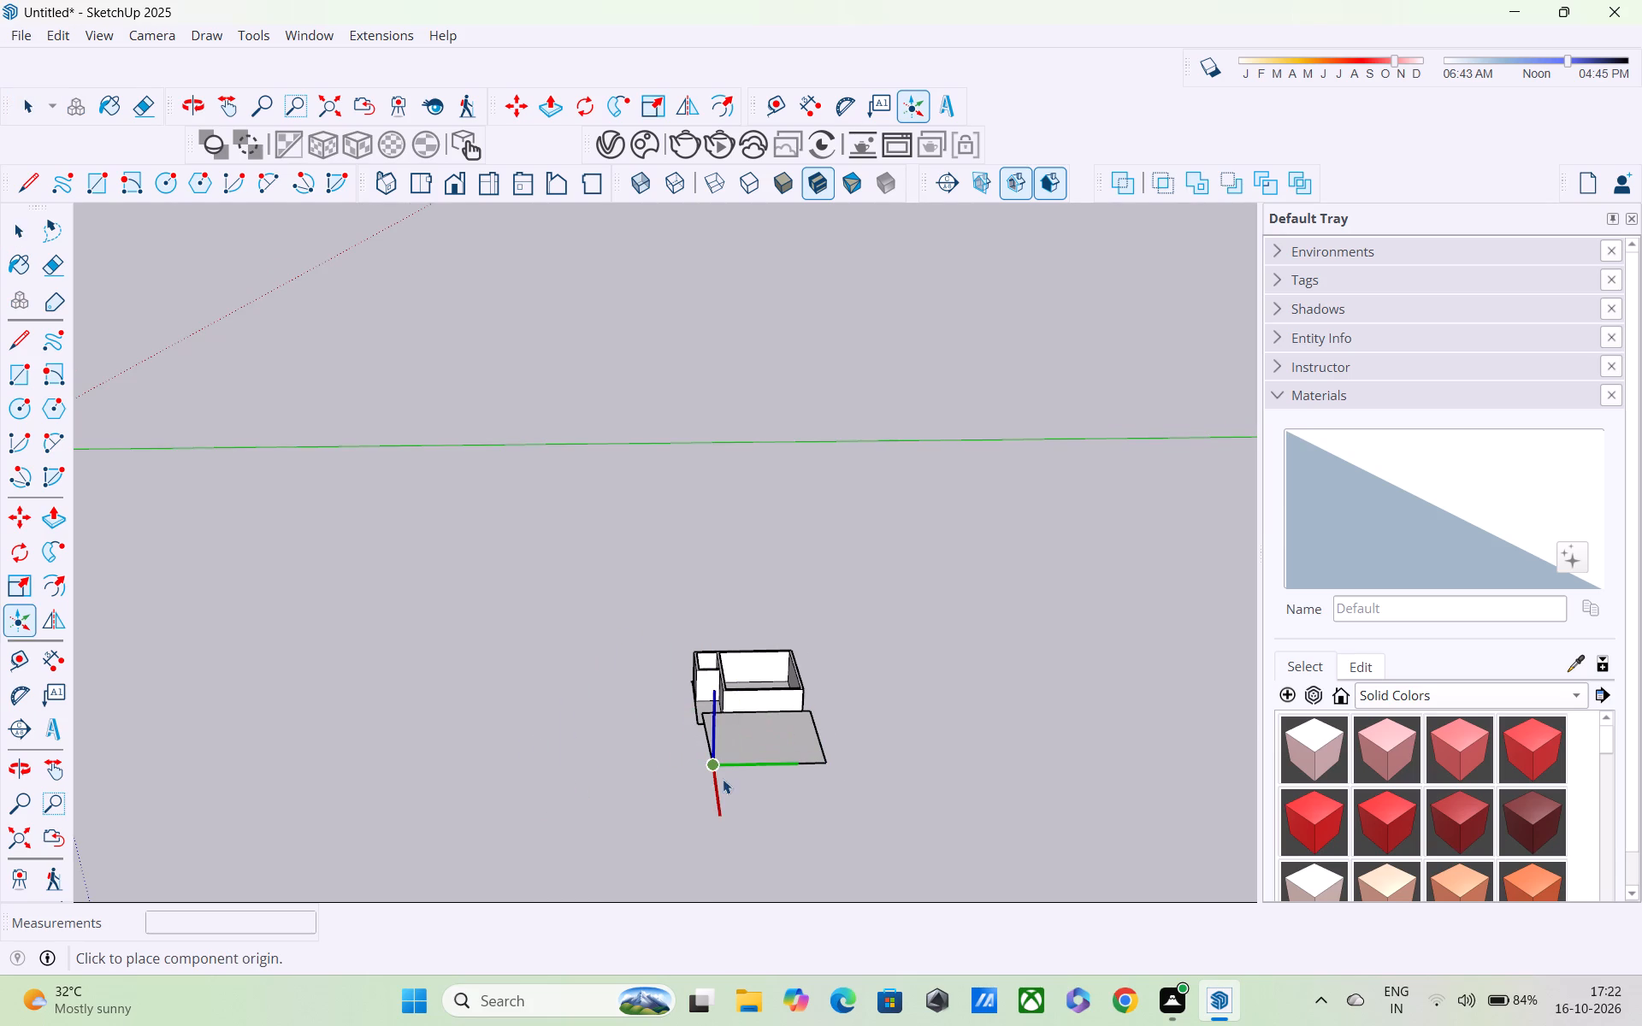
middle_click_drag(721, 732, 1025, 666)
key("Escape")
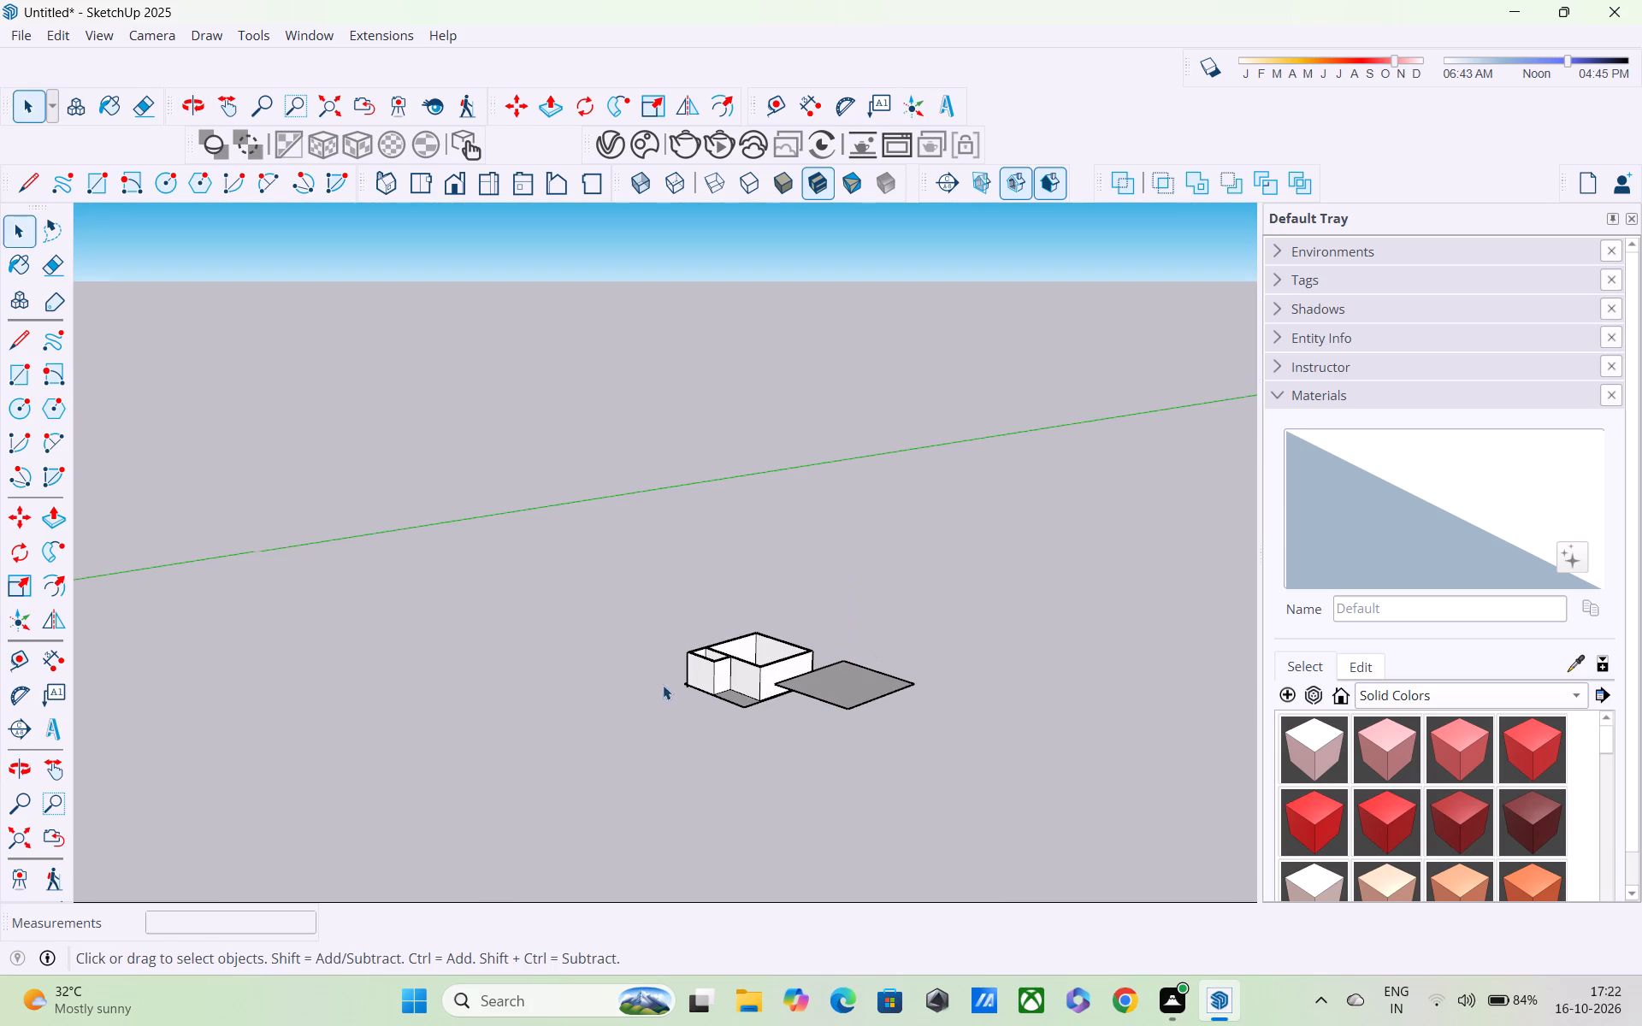
Make the freestanding four-sided face and its edges into a component with the default settings.
key("space")
double_click(881, 687)
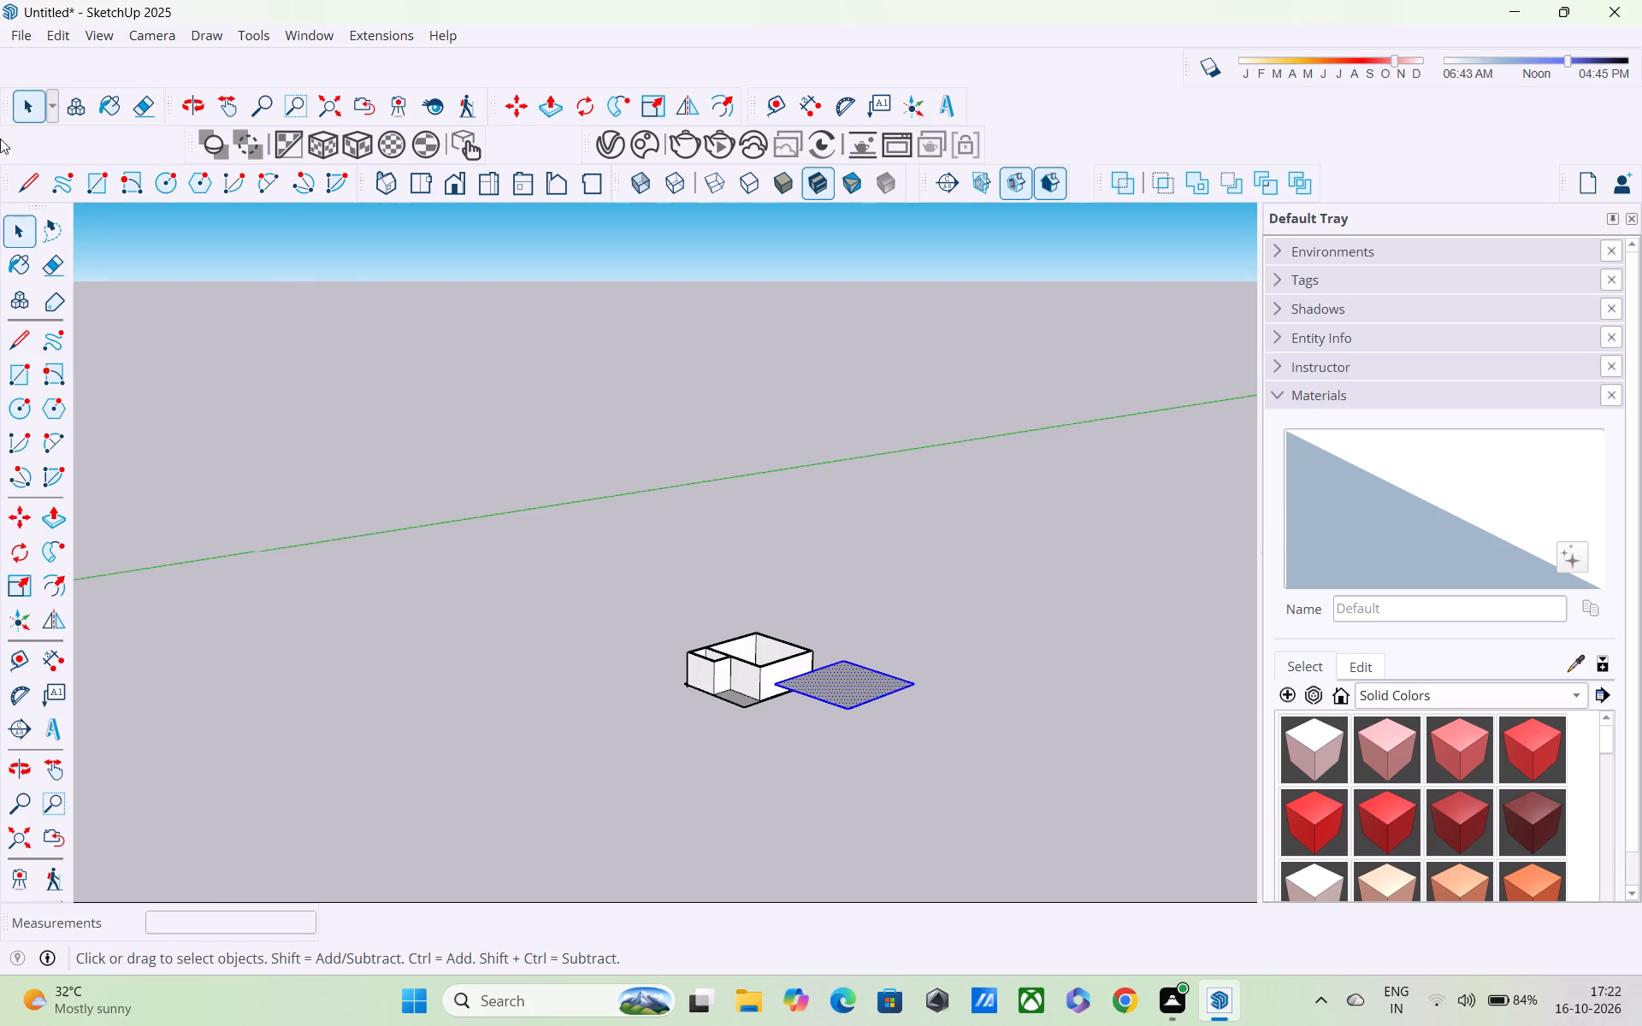
left_click(51, 30)
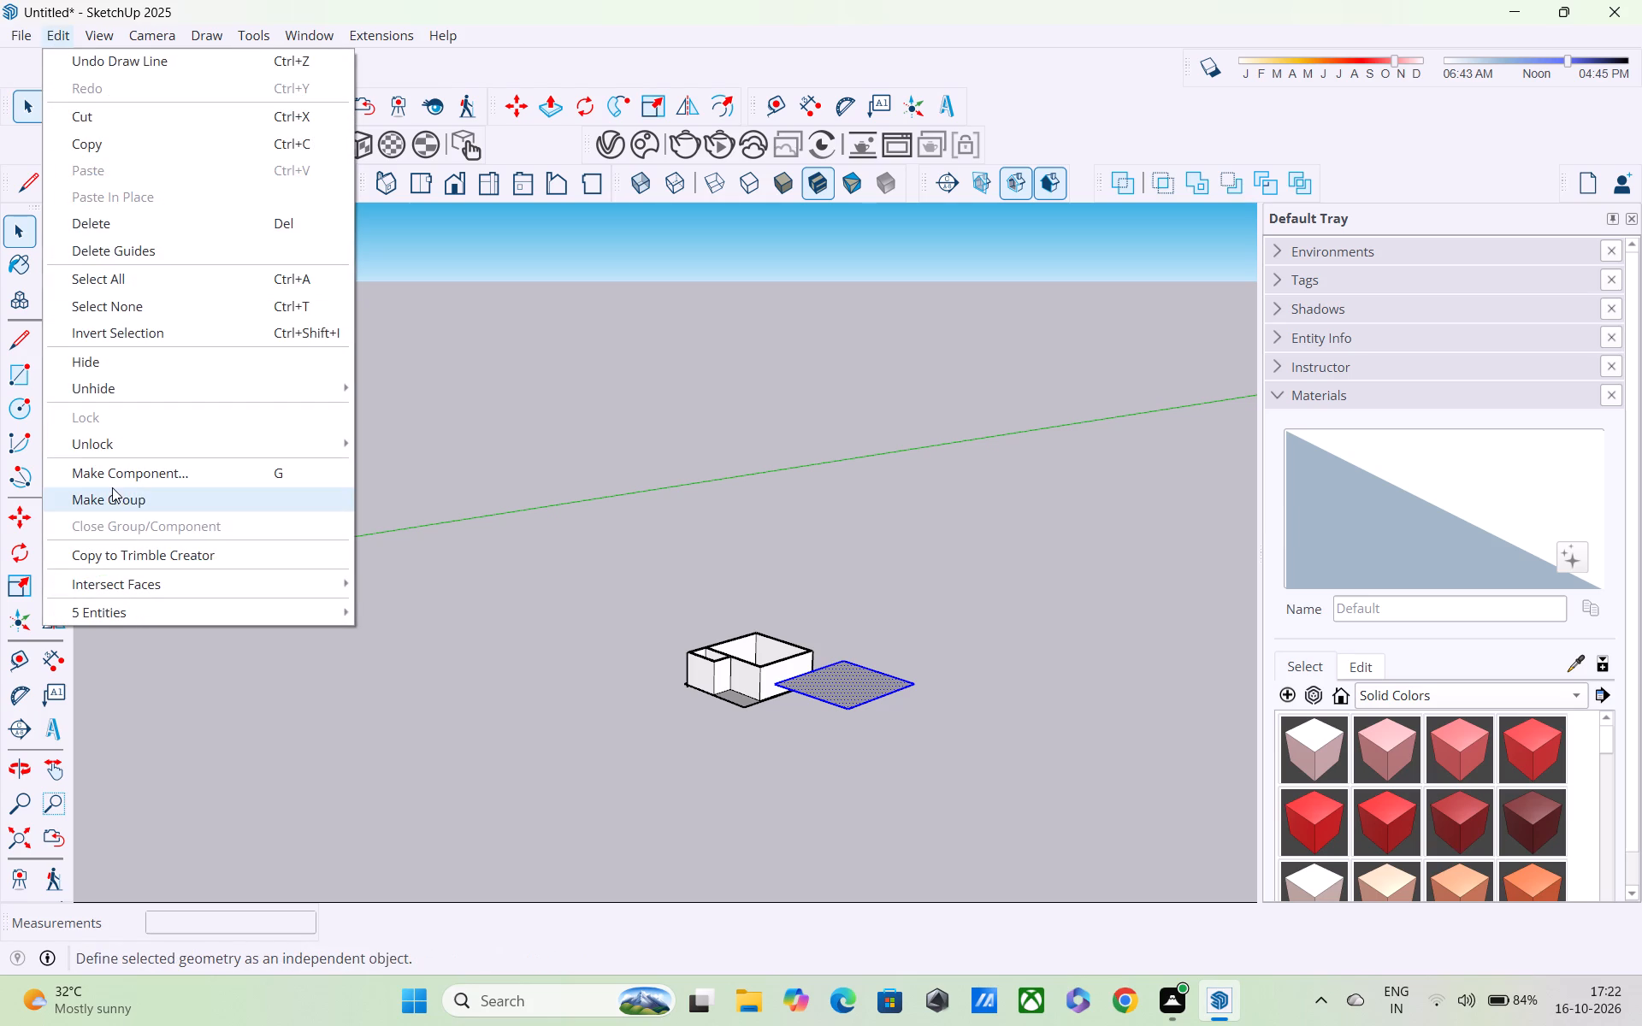
left_click(114, 473)
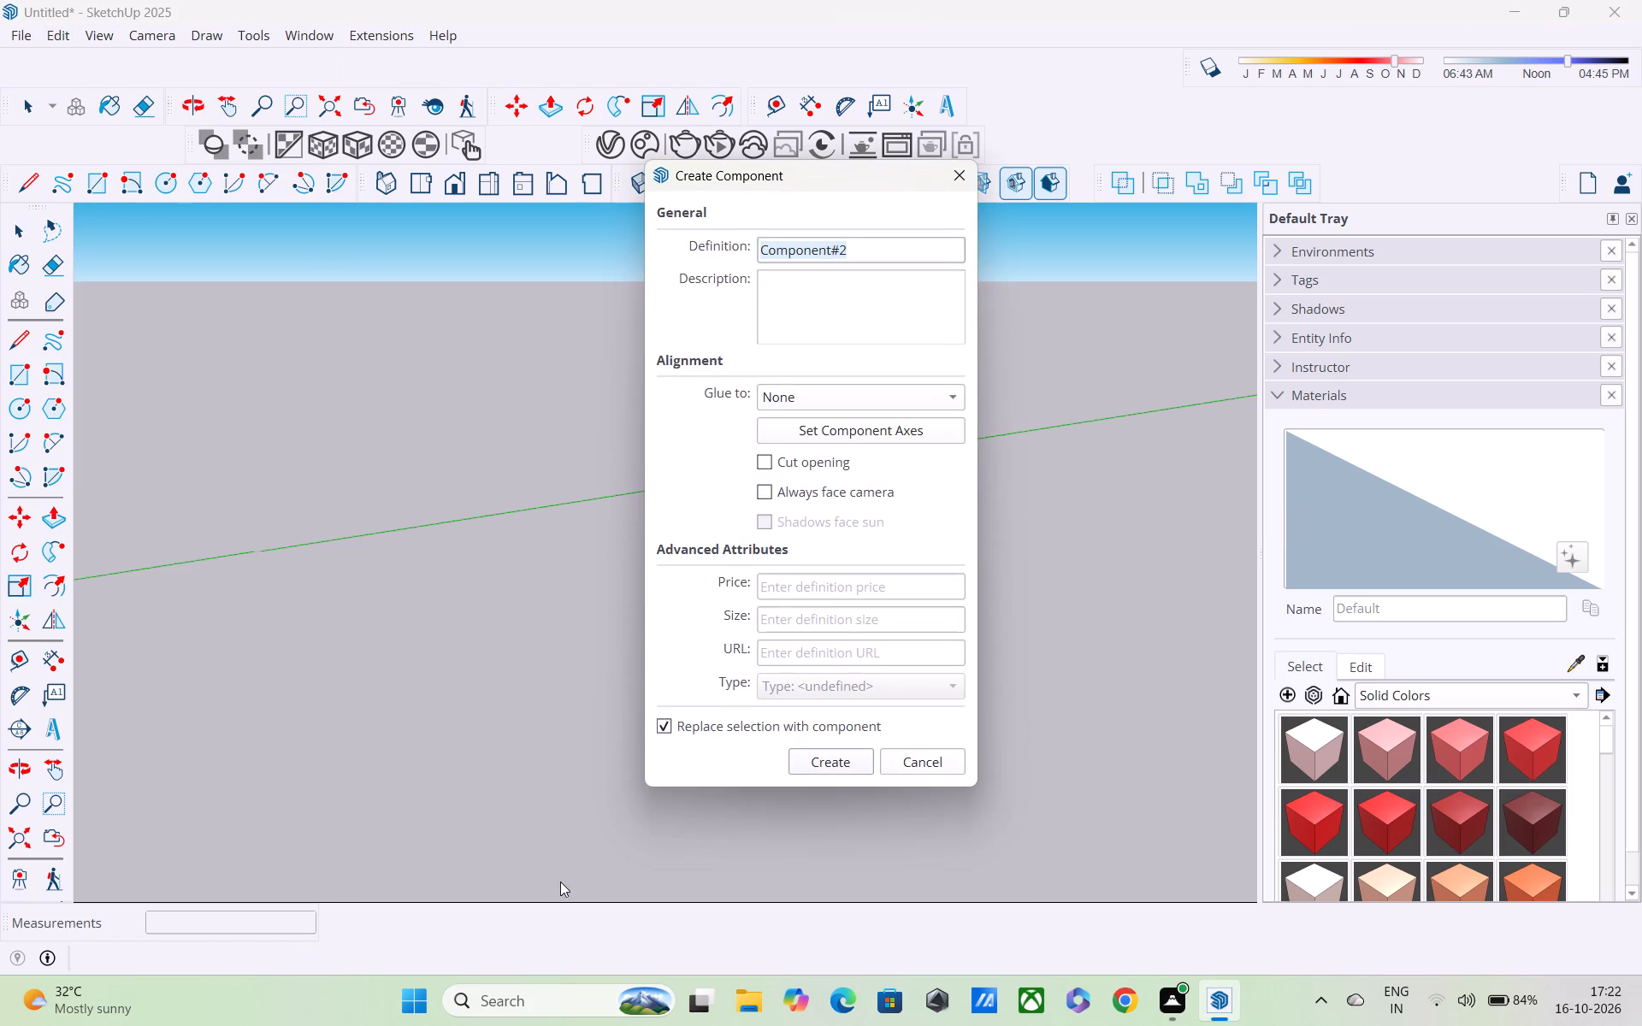
left_click(824, 766)
Examine the freestanding roof component beside the building from above, from the side and from below.
scroll(157, 740, "down", 3)
middle_click_drag(1, 758, 34, 789, "shift")
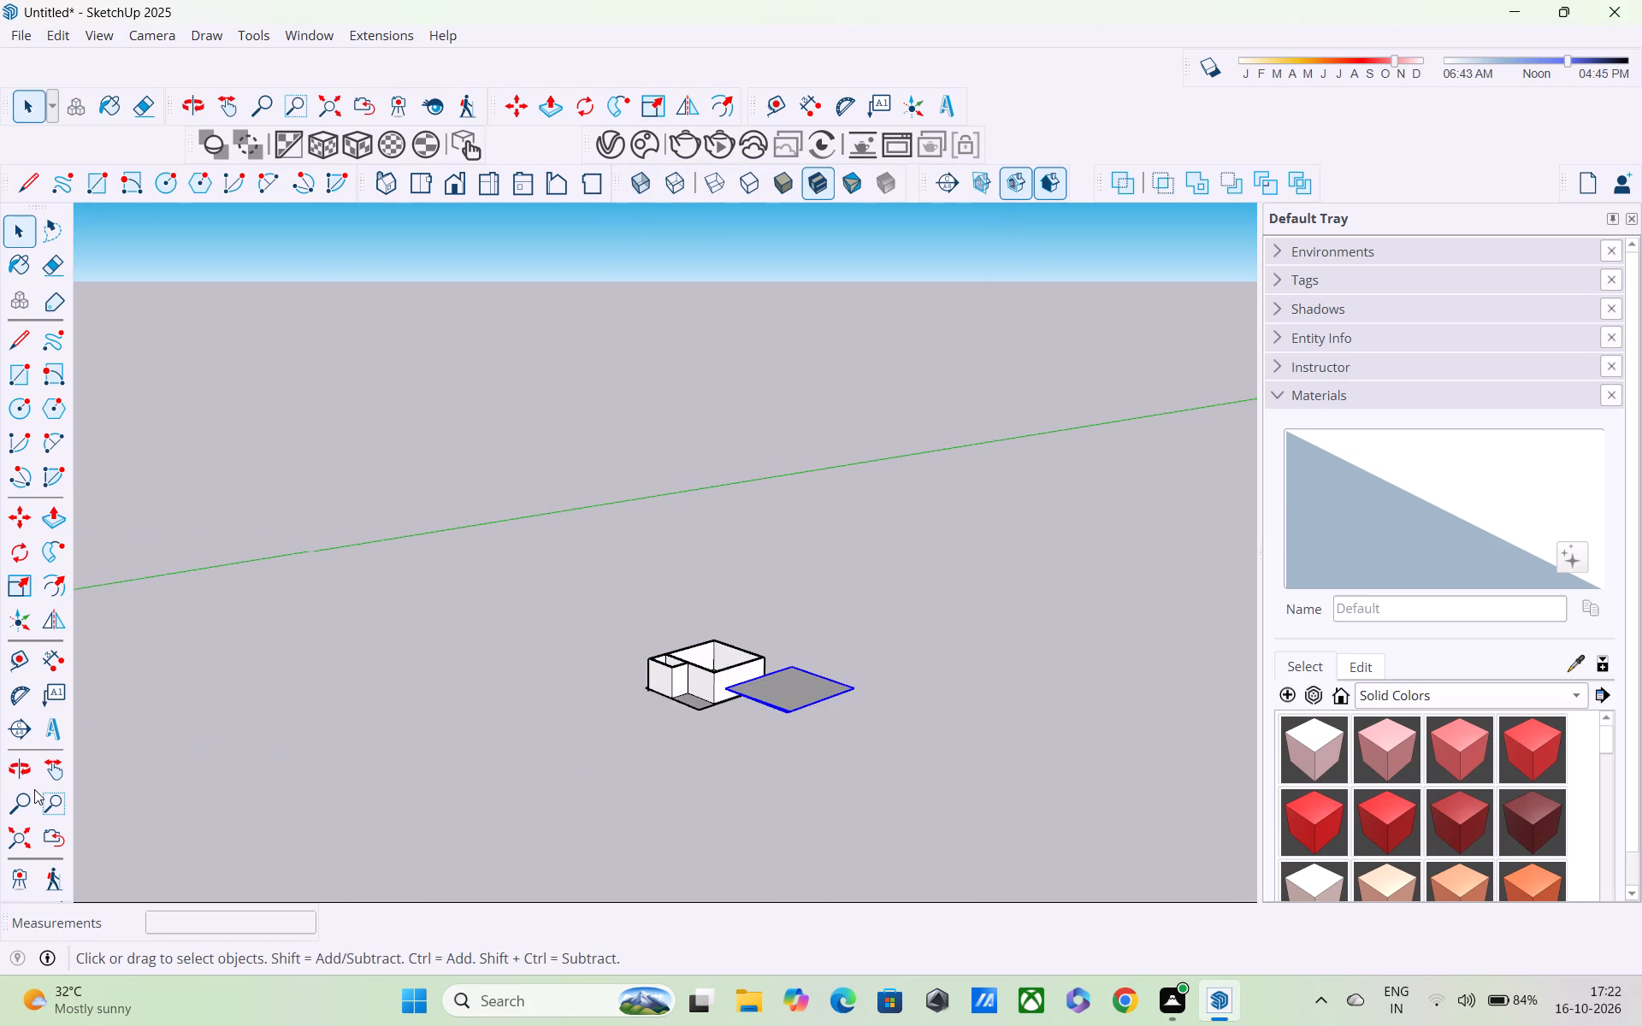
middle_click_drag(34, 789, 346, 801, "shift")
scroll(346, 801, "up", 1)
middle_click_drag(0, 816, 709, 724)
key("space")
scroll(539, 686, "down", 1)
middle_click_drag(529, 708, 889, 578)
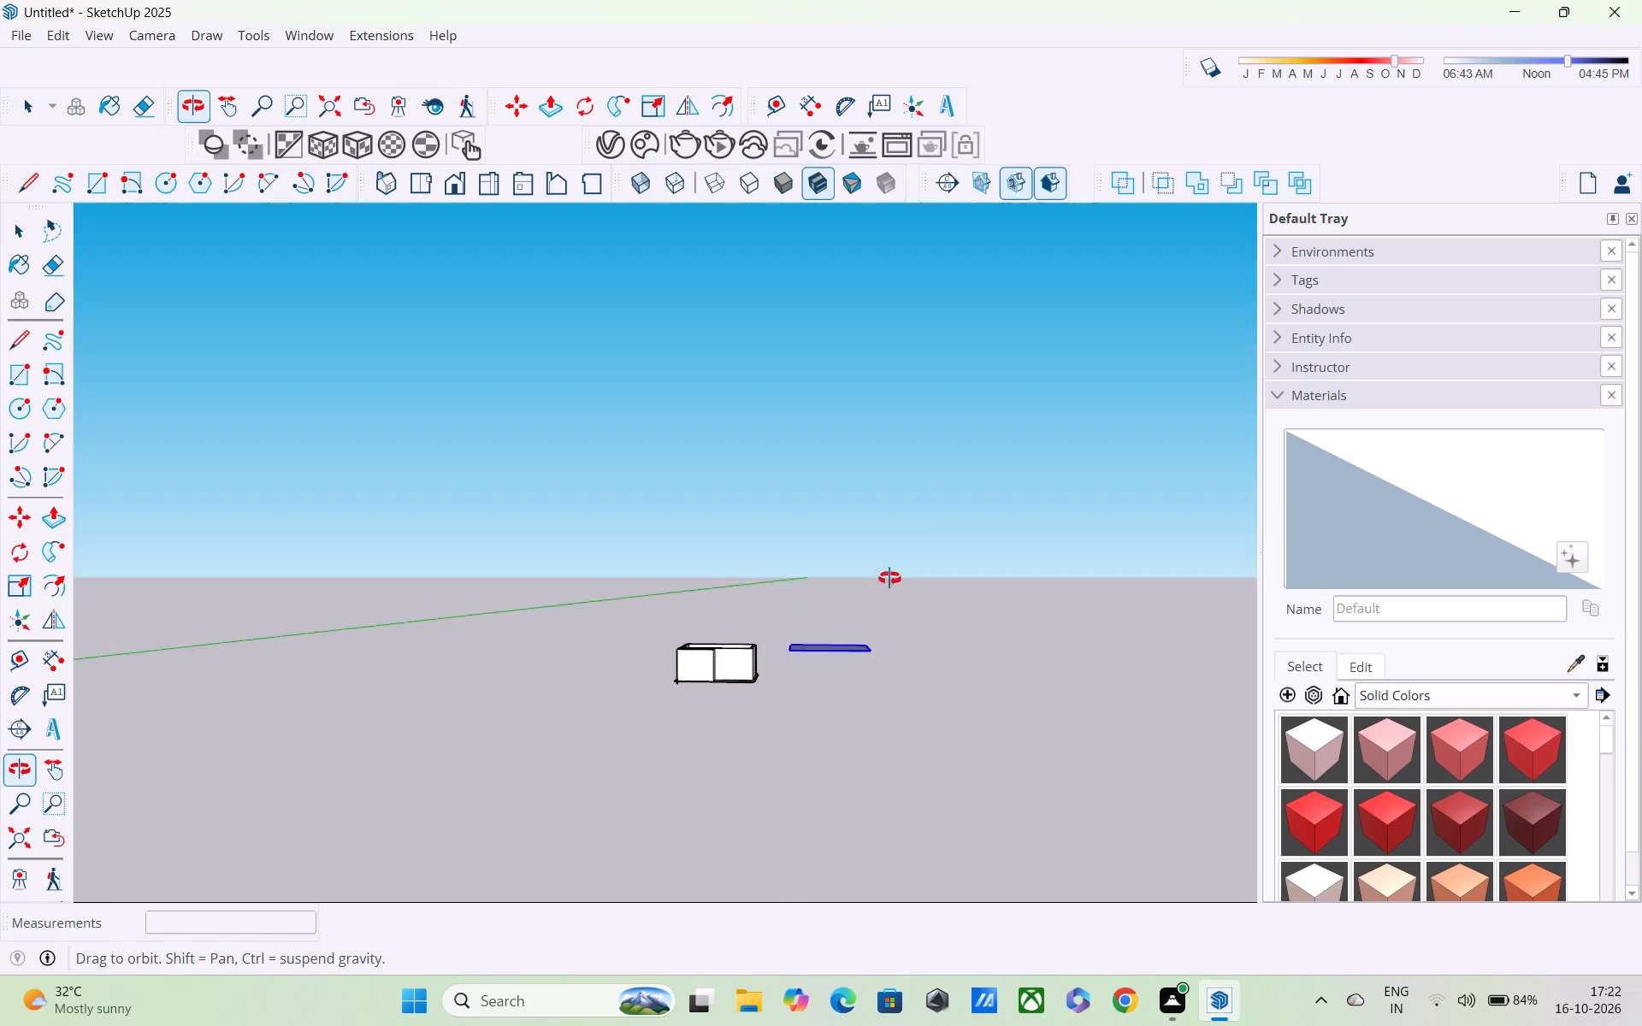
middle_click_drag(889, 578, 941, 553)
scroll(799, 663, "up", 4)
middle_click_drag(798, 646, 902, 853)
scroll(808, 616, "up", 4)
key("space")
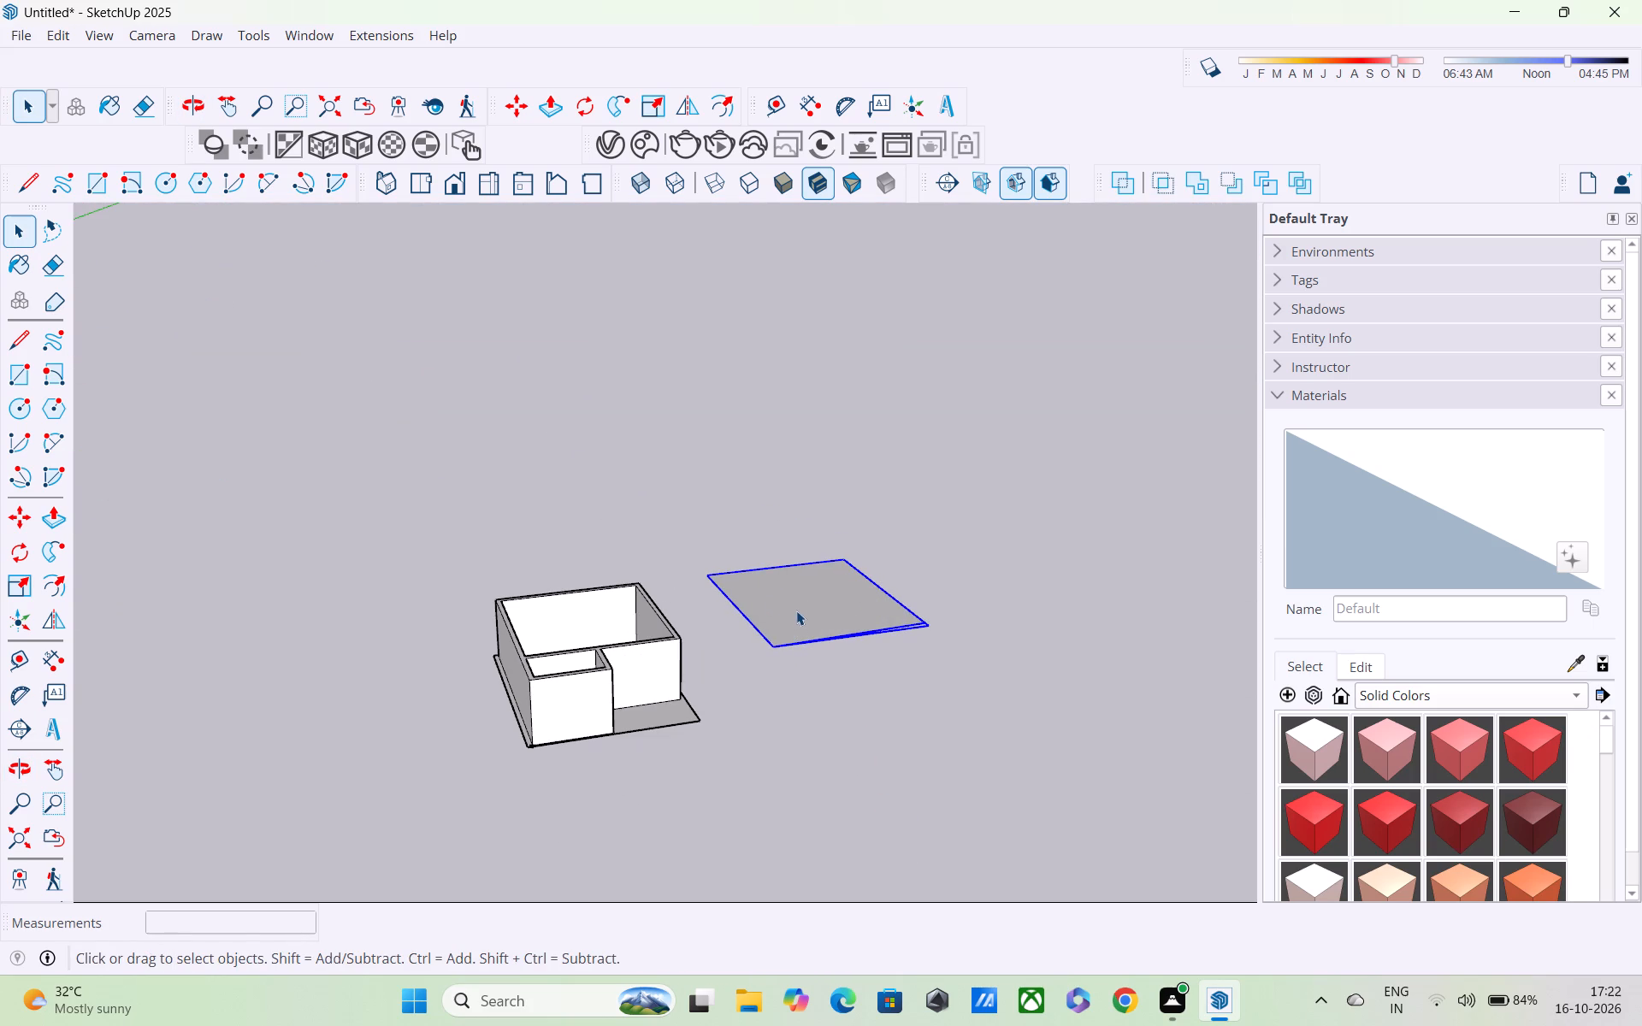
double_click(796, 627)
scroll(853, 624, "up", 2)
left_click(1044, 505)
middle_click_drag(914, 613, 909, 714)
scroll(906, 608, "up", 9)
scroll(783, 631, "up", 1)
middle_click_drag(783, 631, 683, 357)
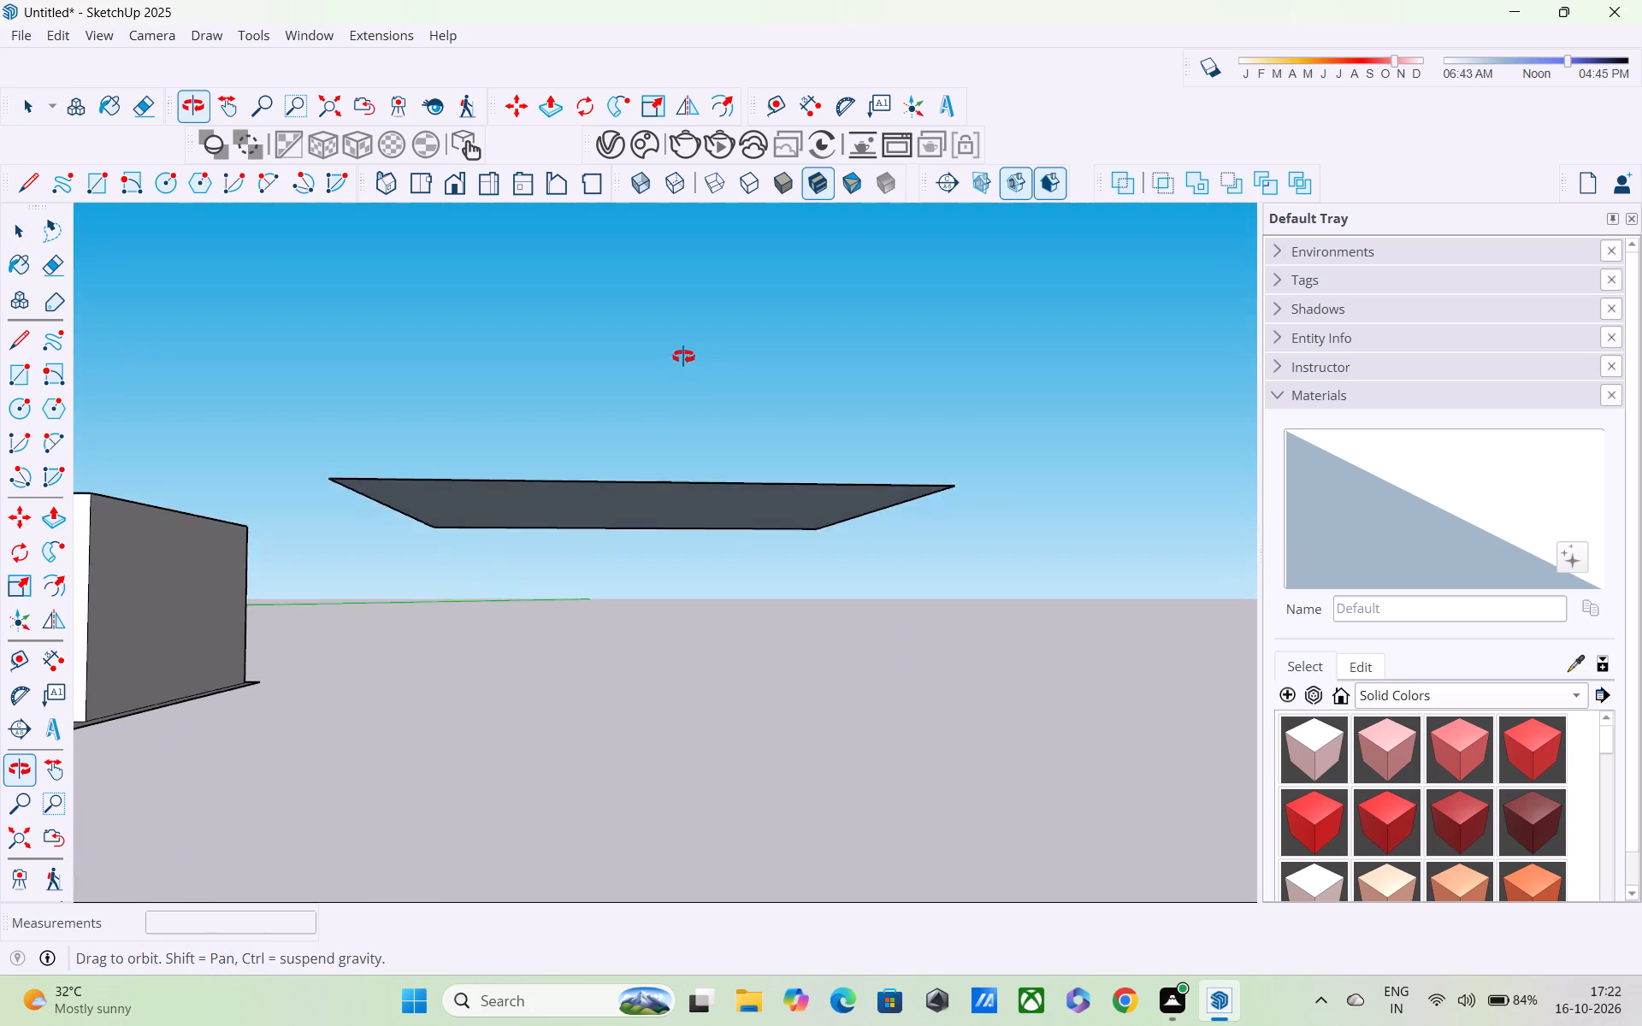
middle_click_drag(683, 357, 718, 607)
Open the roof component for editing and extrude its face 10" into a slab with Push/Pull.
double_click(718, 608)
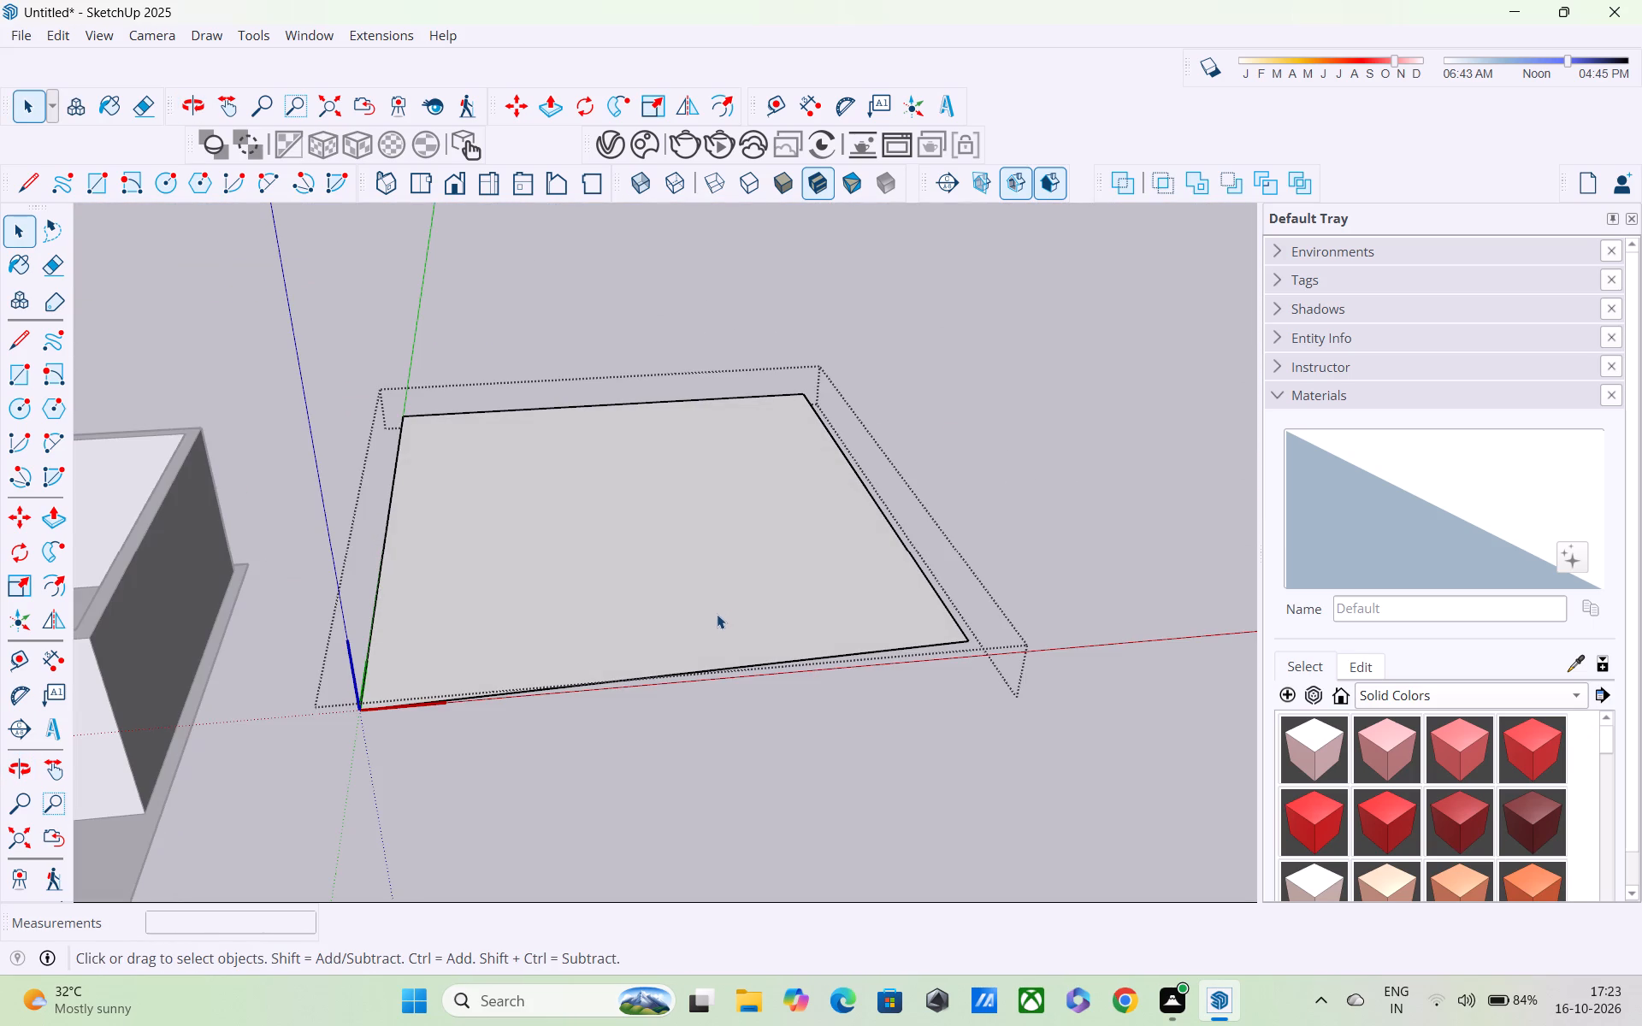
key("p")
left_click(704, 617)
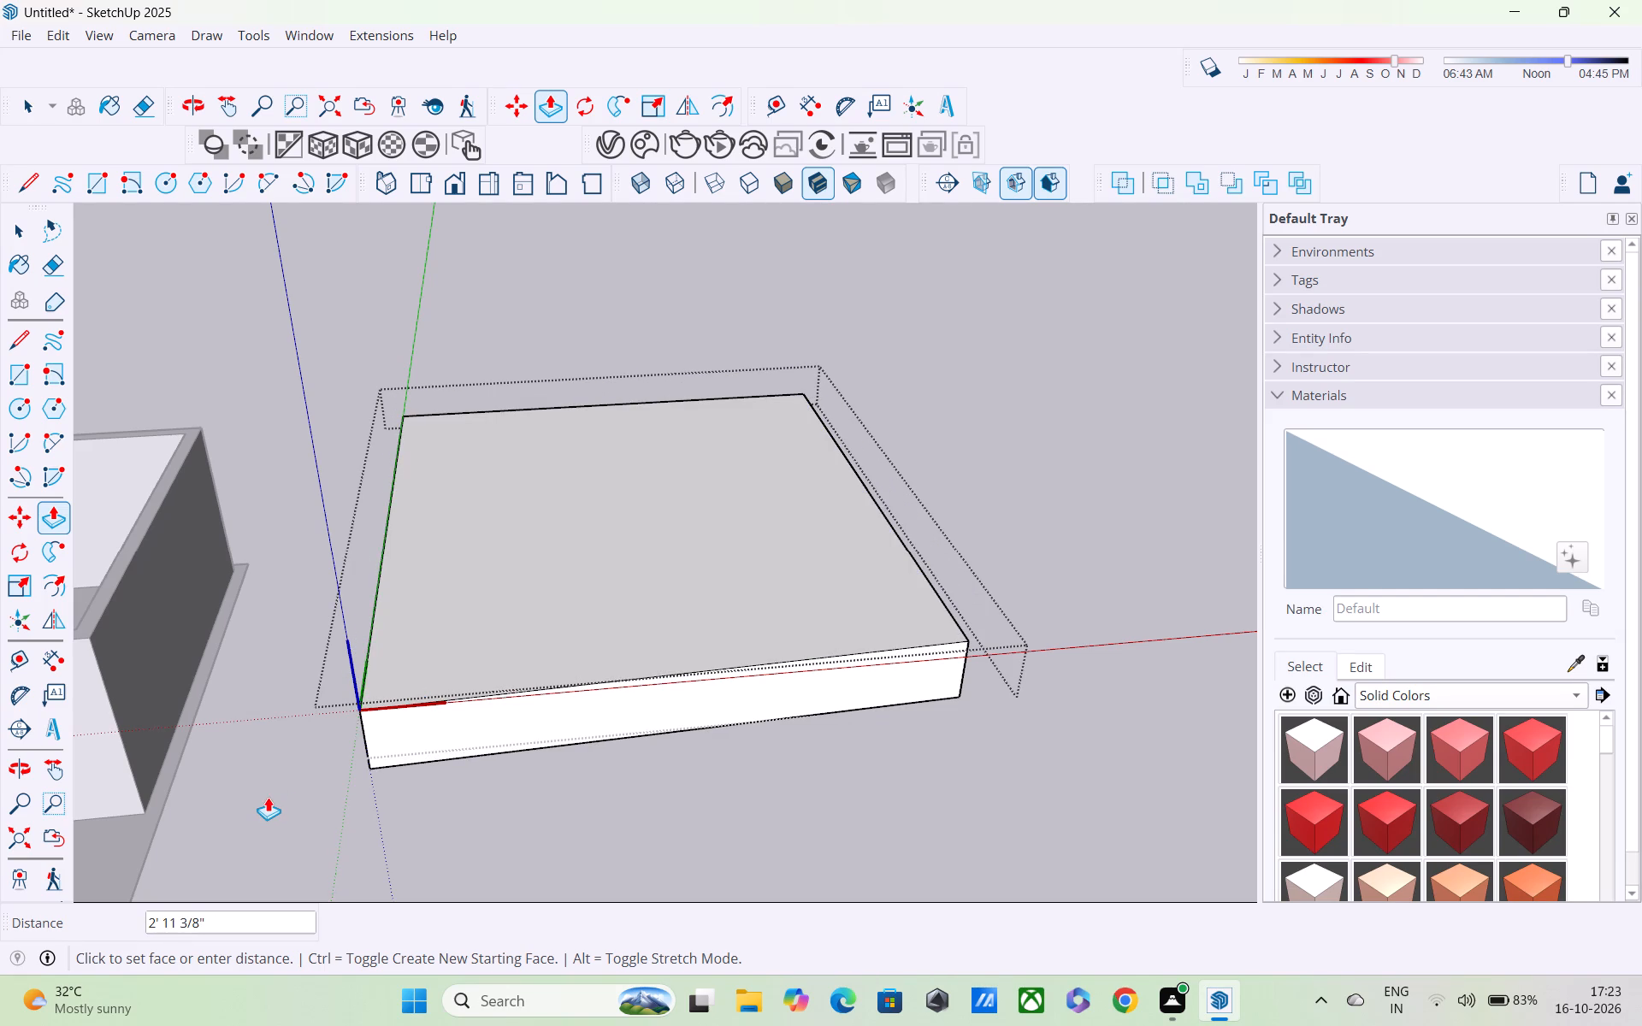
type("10")
key("shift+quotedbl")
key("Return")
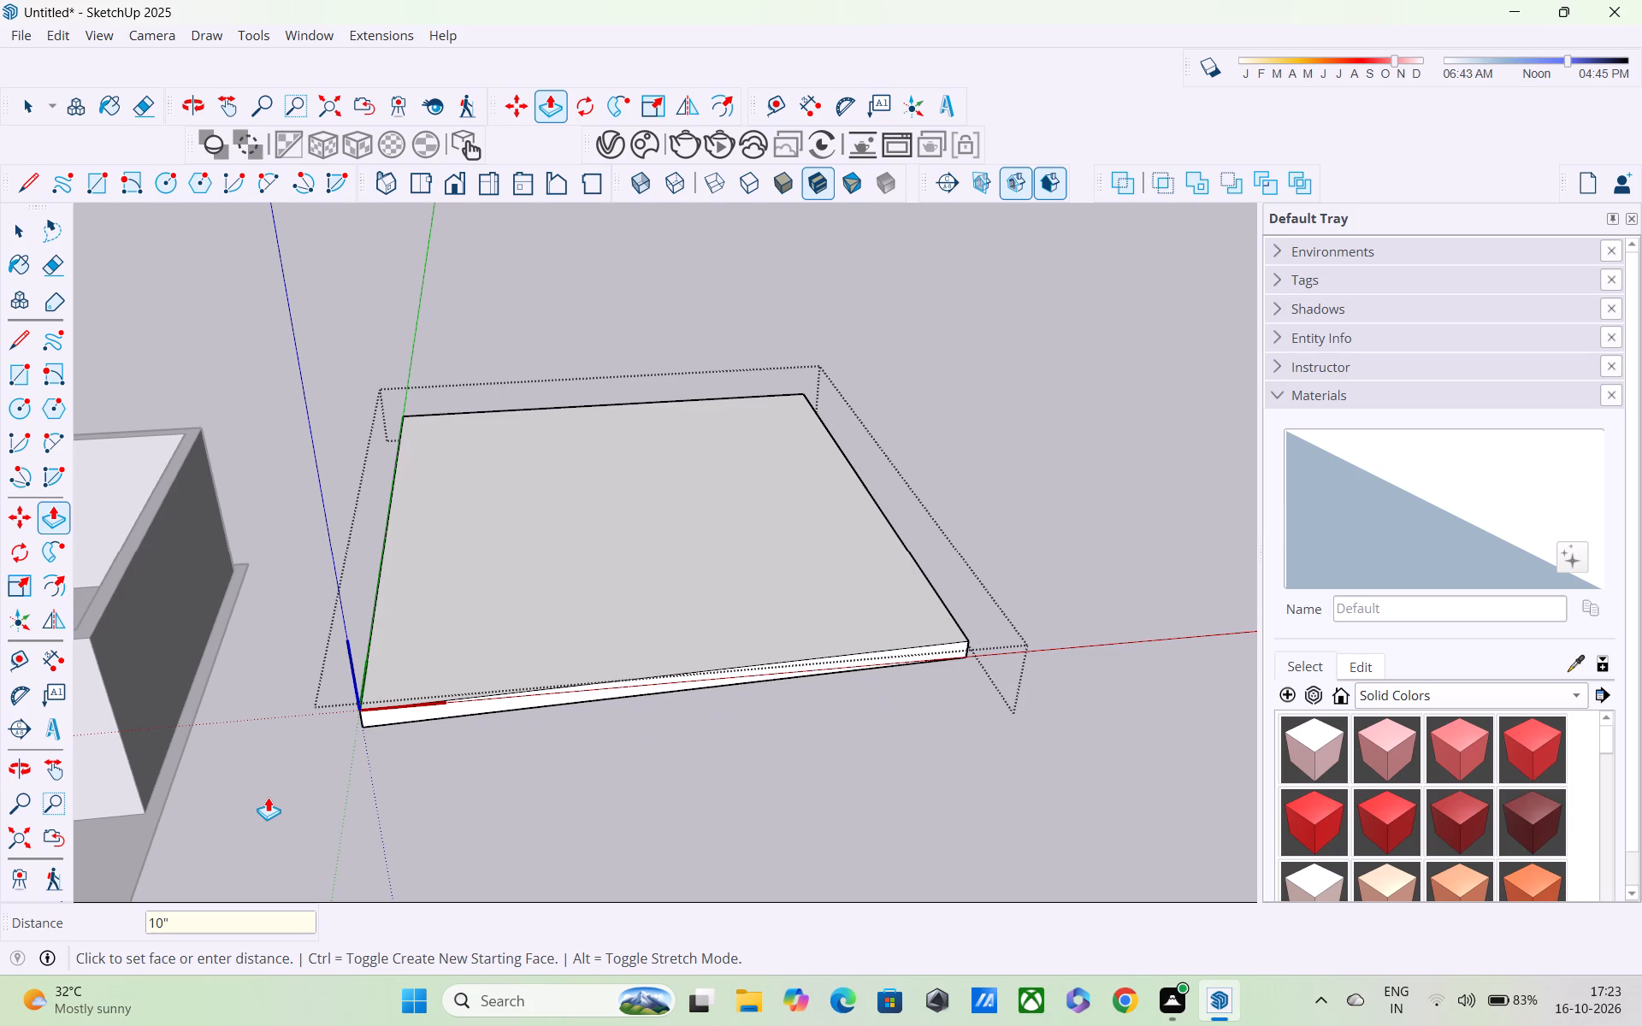
key("Return")
key("space")
left_click(1104, 545)
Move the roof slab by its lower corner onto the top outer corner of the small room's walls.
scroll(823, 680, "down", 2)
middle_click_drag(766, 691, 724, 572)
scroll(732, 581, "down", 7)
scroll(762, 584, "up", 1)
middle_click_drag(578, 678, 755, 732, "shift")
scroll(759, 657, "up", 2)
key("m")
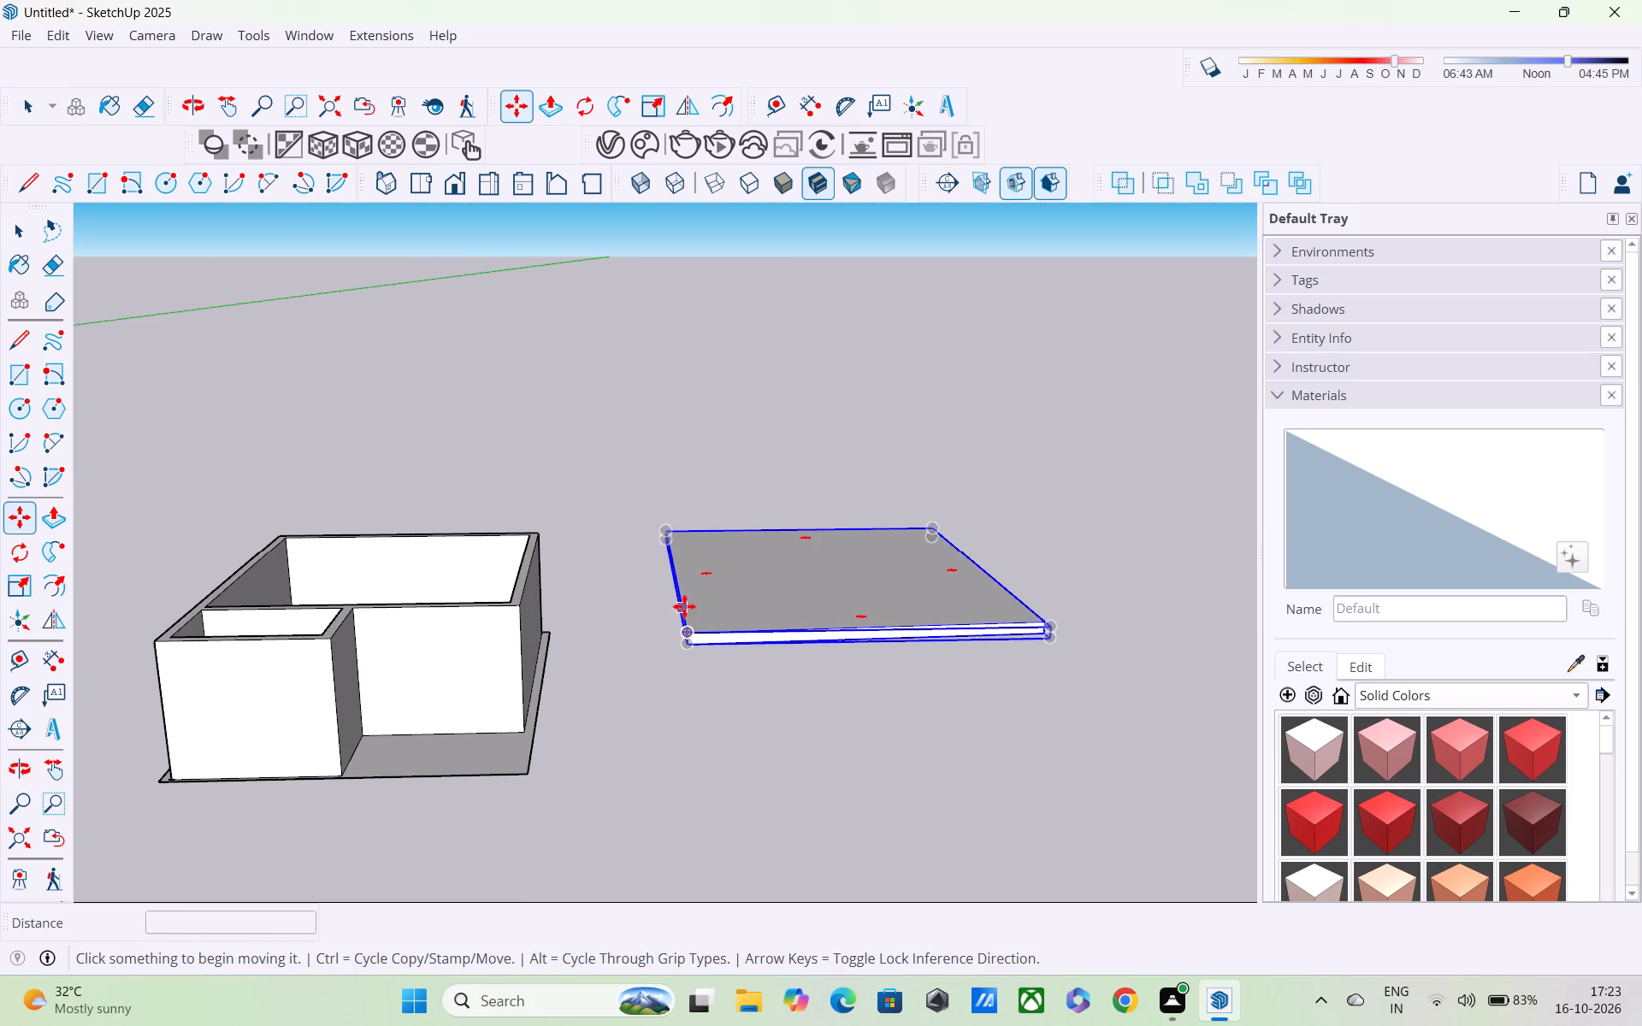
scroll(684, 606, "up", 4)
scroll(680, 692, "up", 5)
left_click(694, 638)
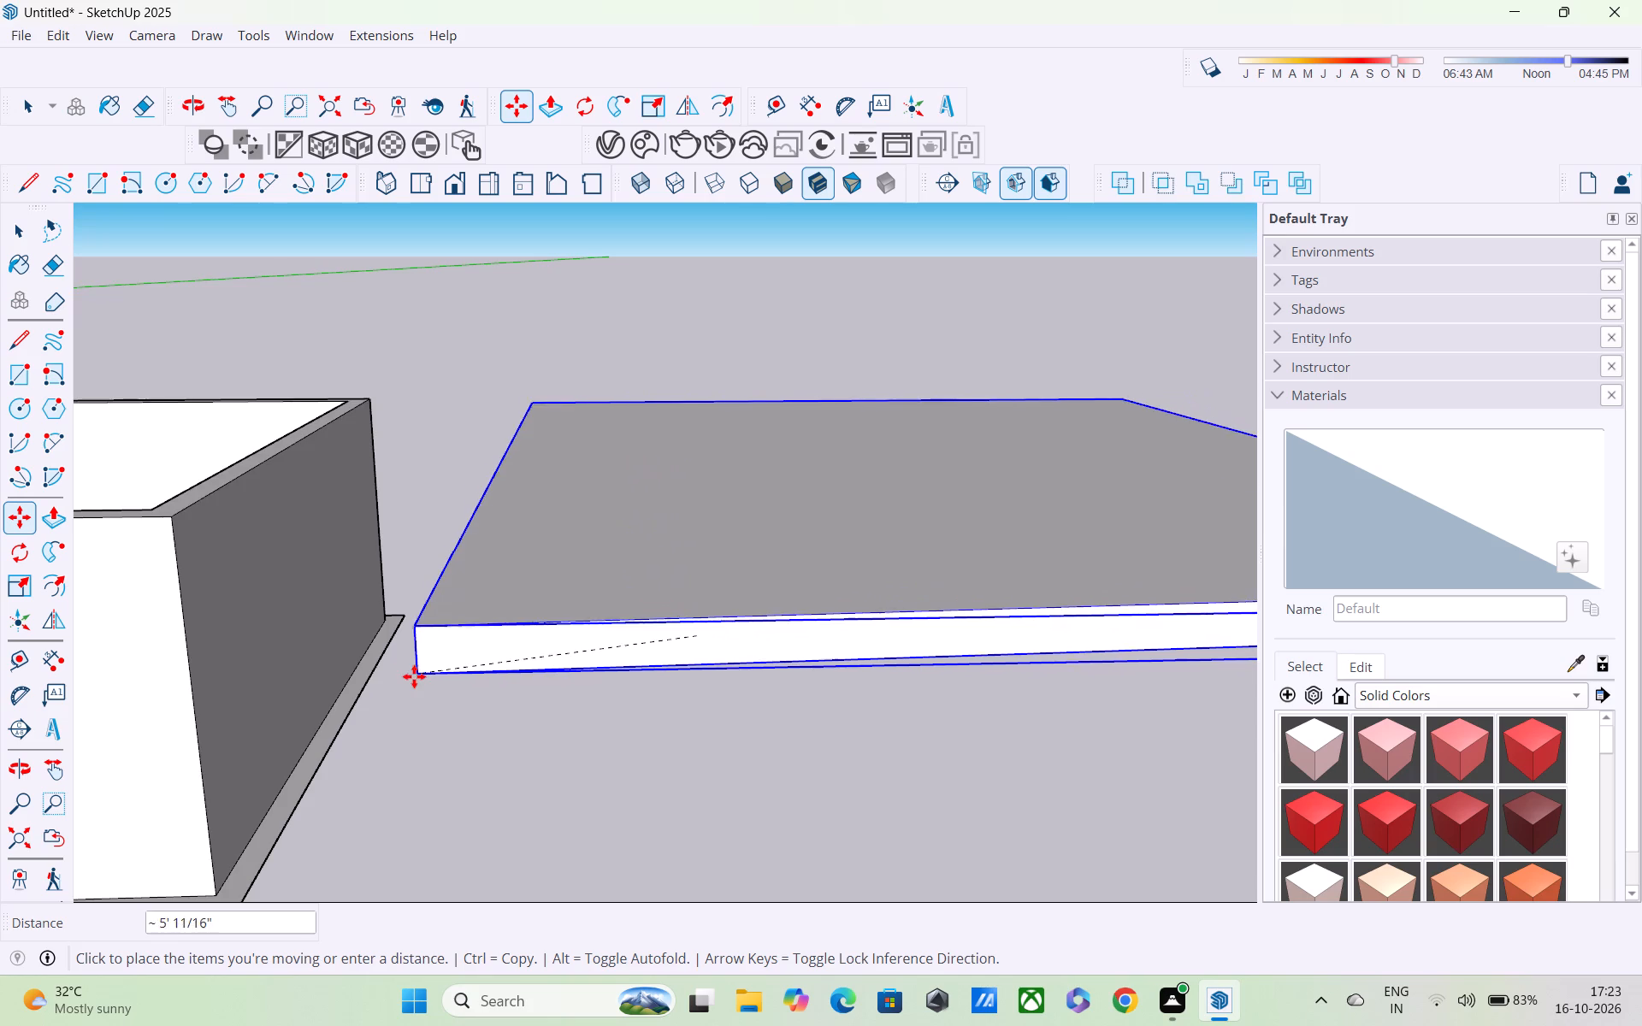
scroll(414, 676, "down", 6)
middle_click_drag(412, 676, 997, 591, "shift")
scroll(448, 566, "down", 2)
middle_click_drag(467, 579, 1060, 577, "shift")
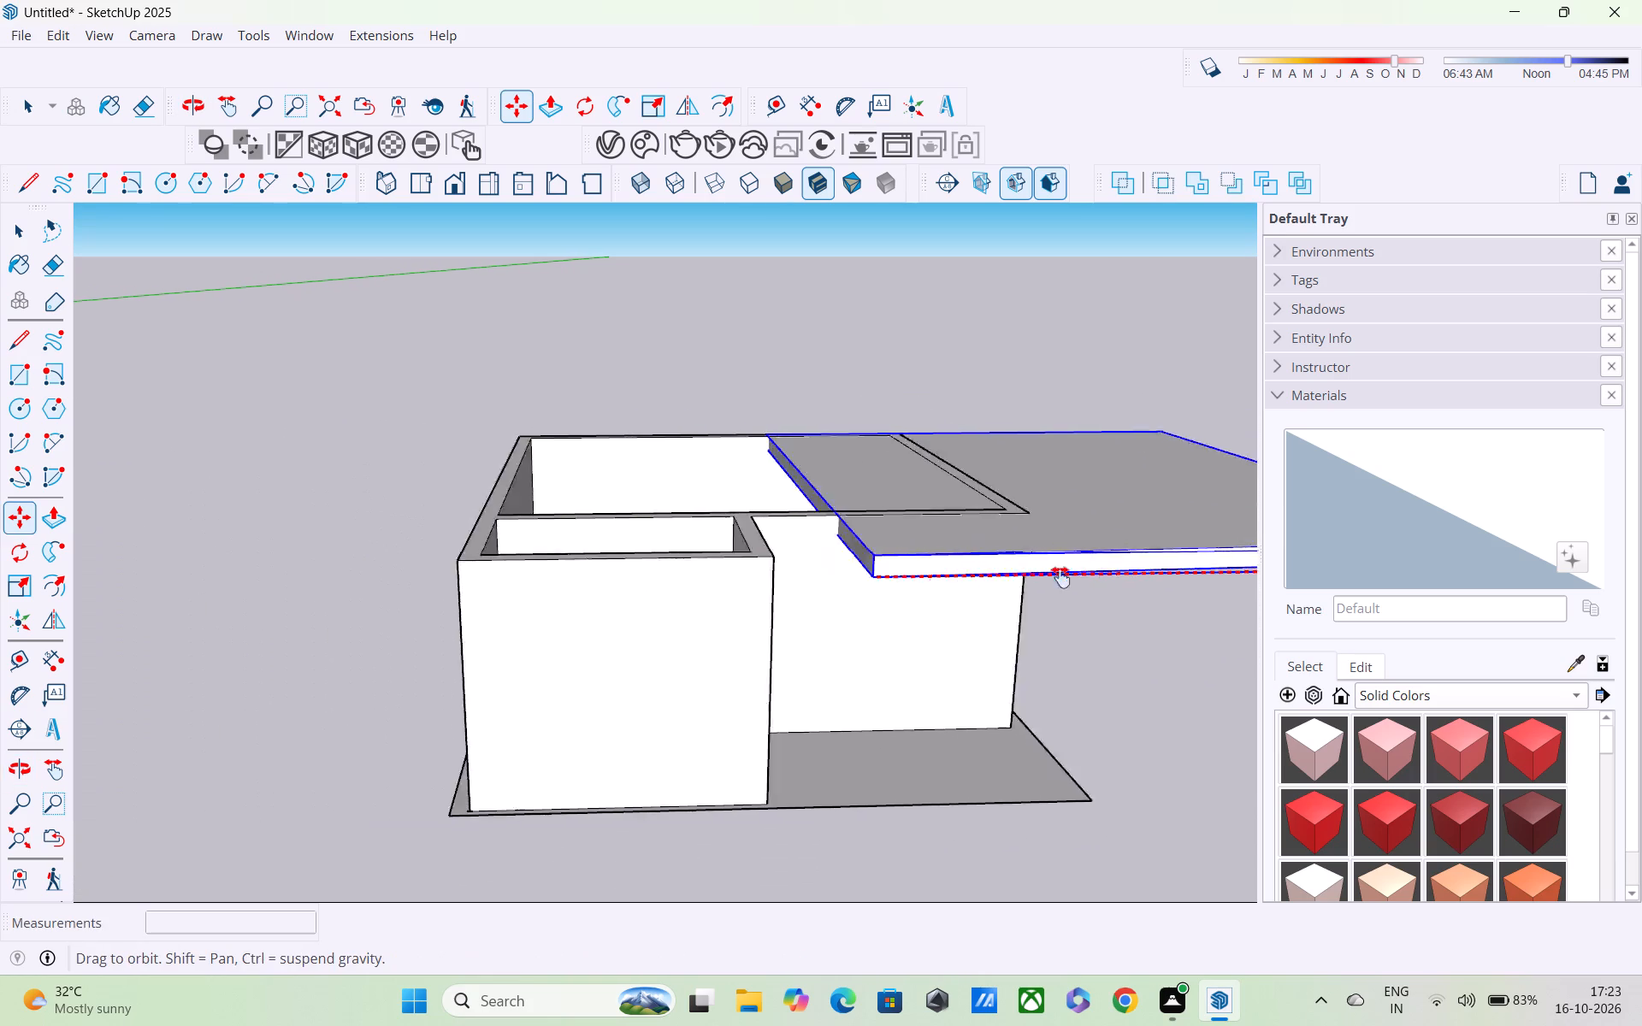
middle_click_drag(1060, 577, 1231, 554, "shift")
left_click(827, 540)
Examine how the placed slab sits on the walls and overhangs the building from several sides.
scroll(868, 582, "down", 4)
scroll(848, 581, "up", 1)
middle_click_drag(836, 579, 511, 620)
scroll(510, 622, "down", 4)
scroll(706, 623, "up", 10)
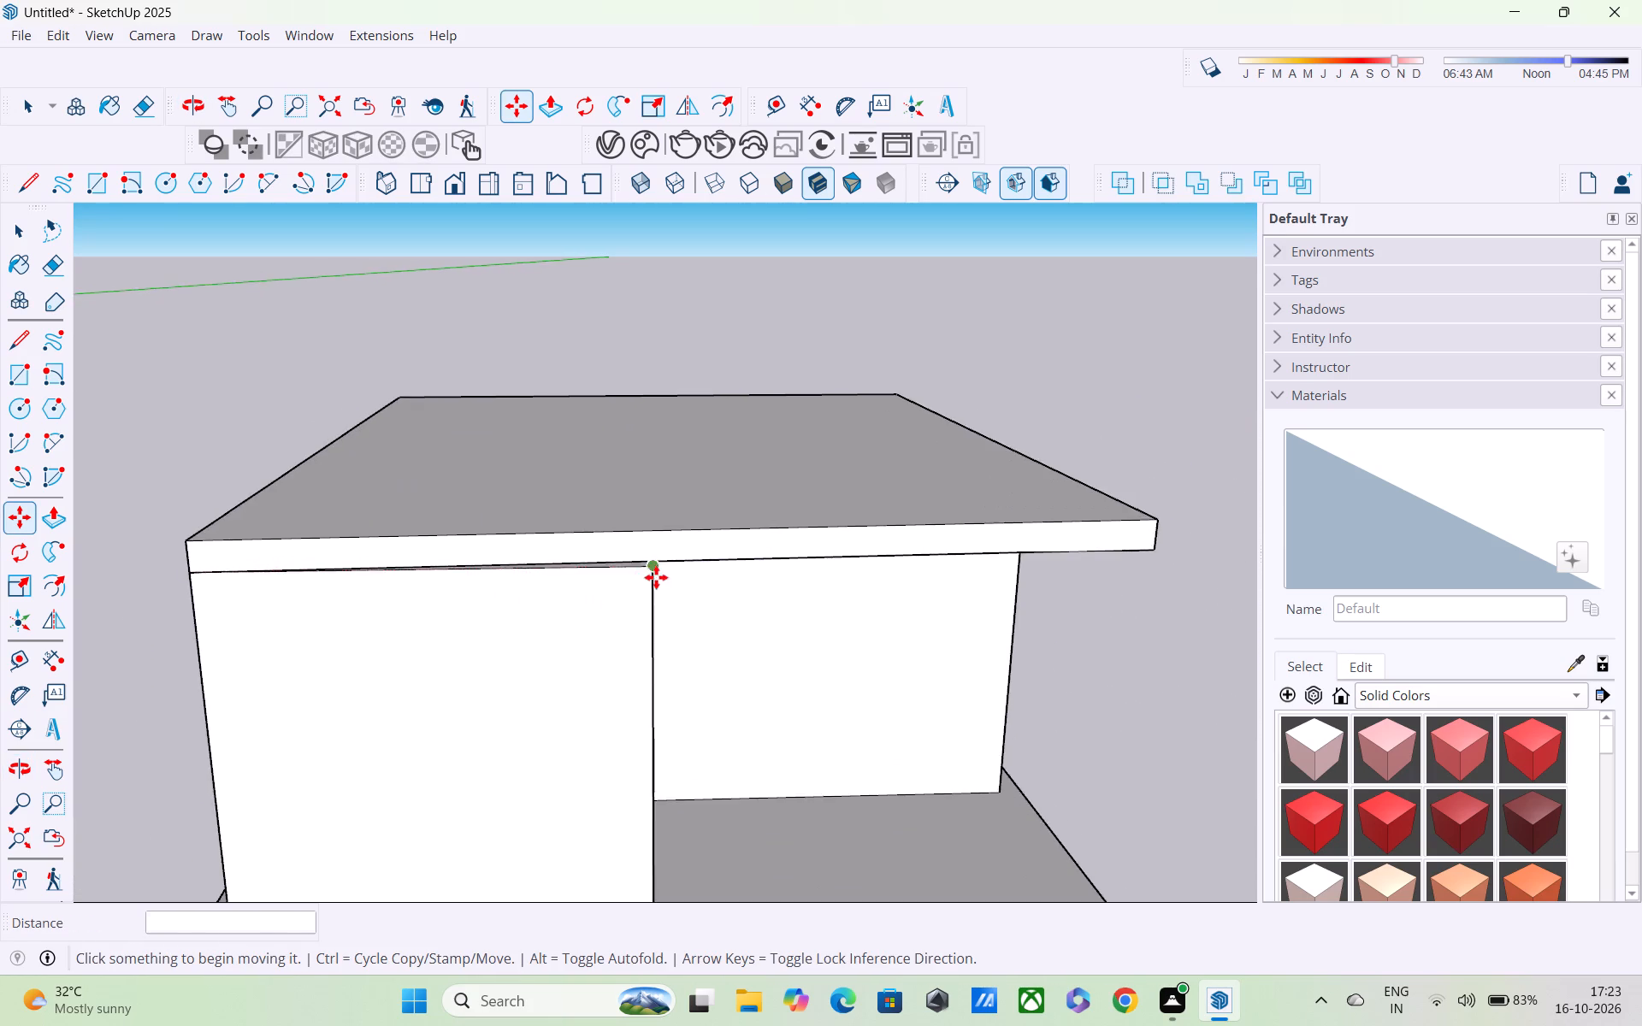
middle_click_drag(655, 575, 126, 691)
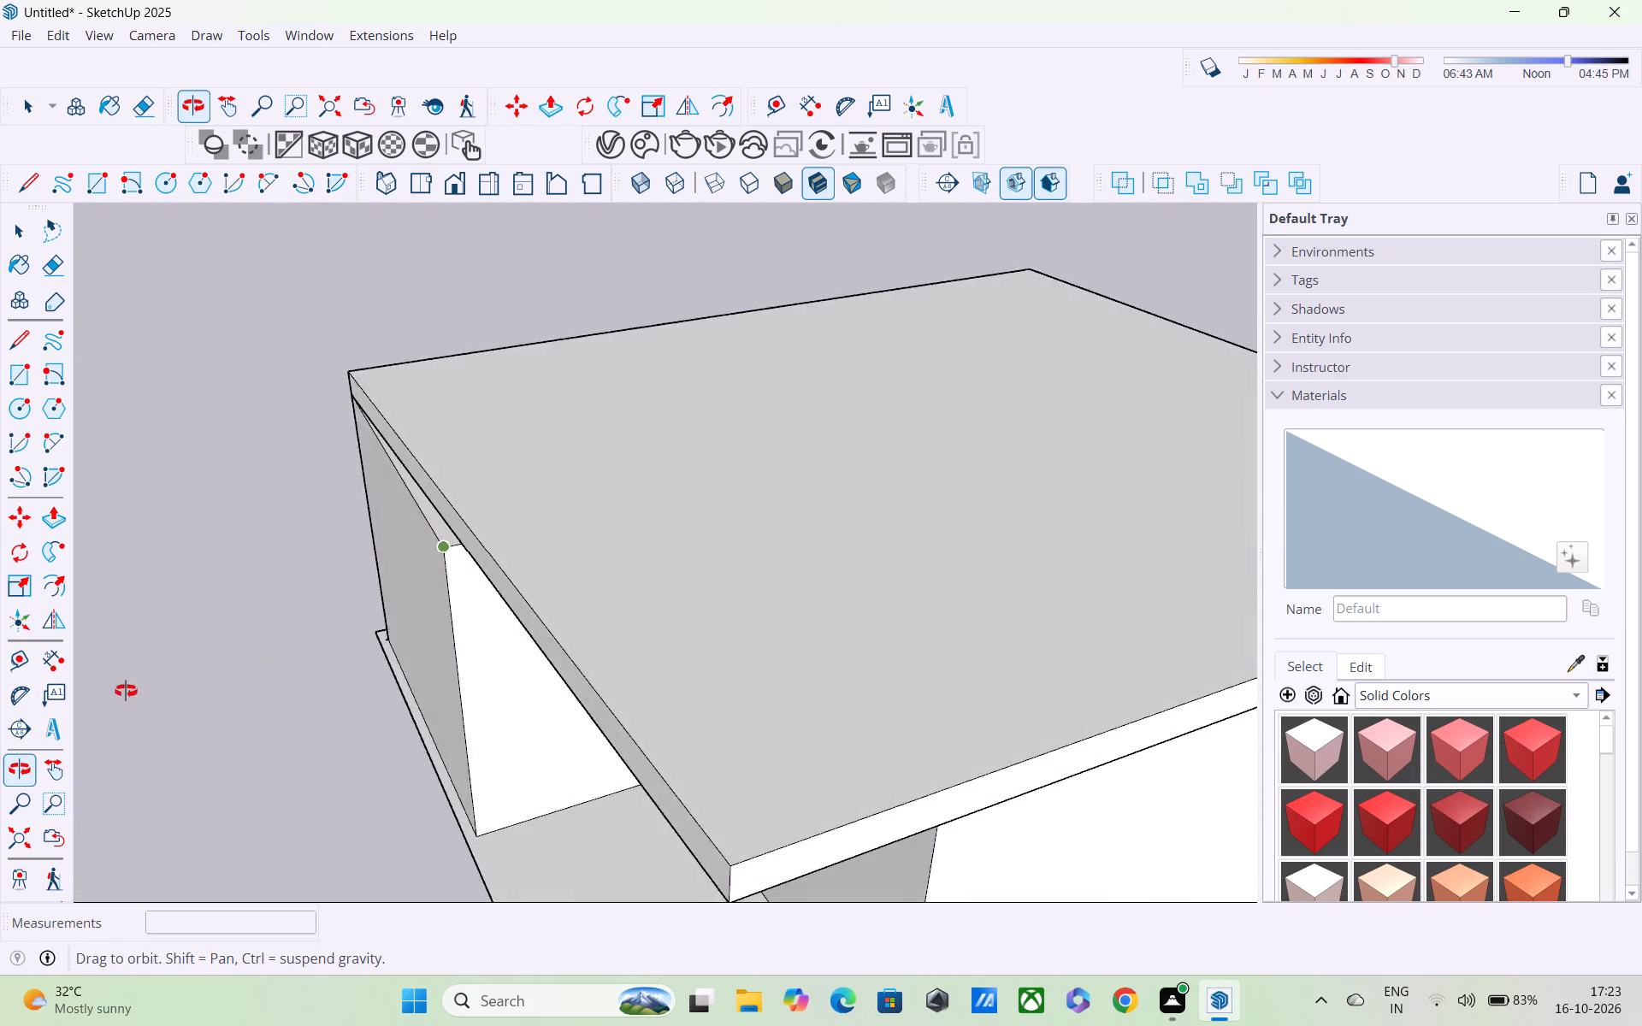
middle_click_drag(126, 691, 79, 658)
scroll(80, 661, "down", 6)
scroll(285, 644, "down", 1)
middle_click_drag(453, 640, 365, 644)
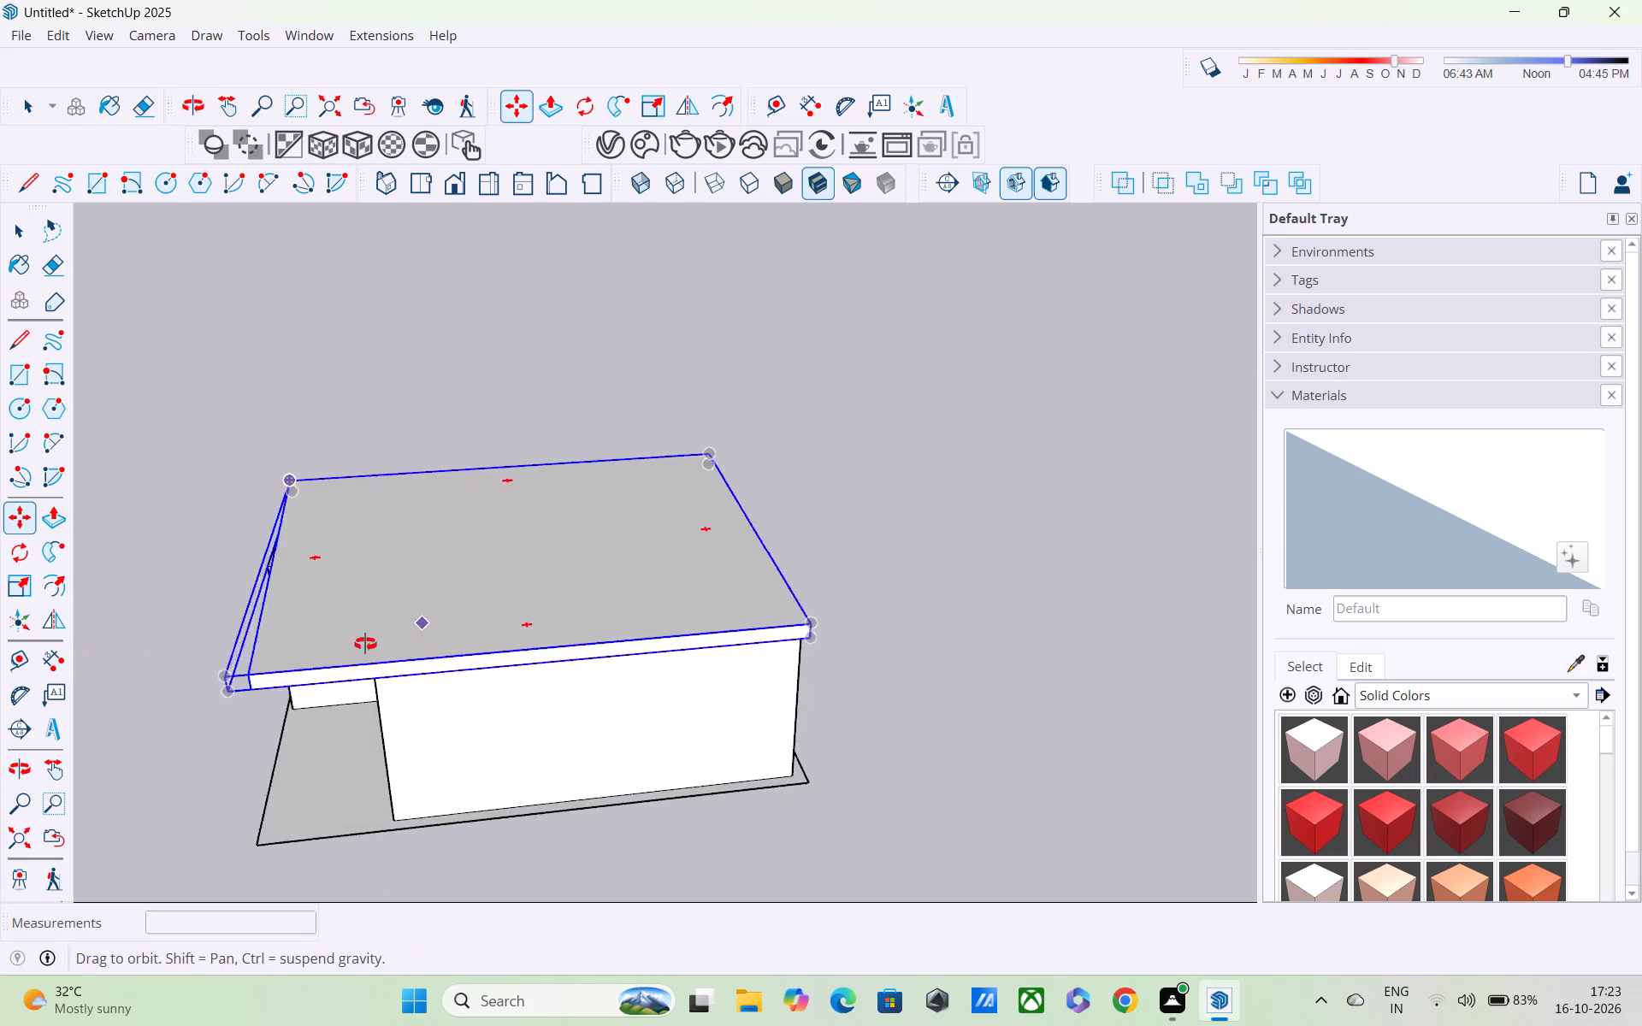
middle_click_drag(365, 644, 143, 522)
scroll(601, 573, "up", 6)
middle_click_drag(759, 551, 682, 441)
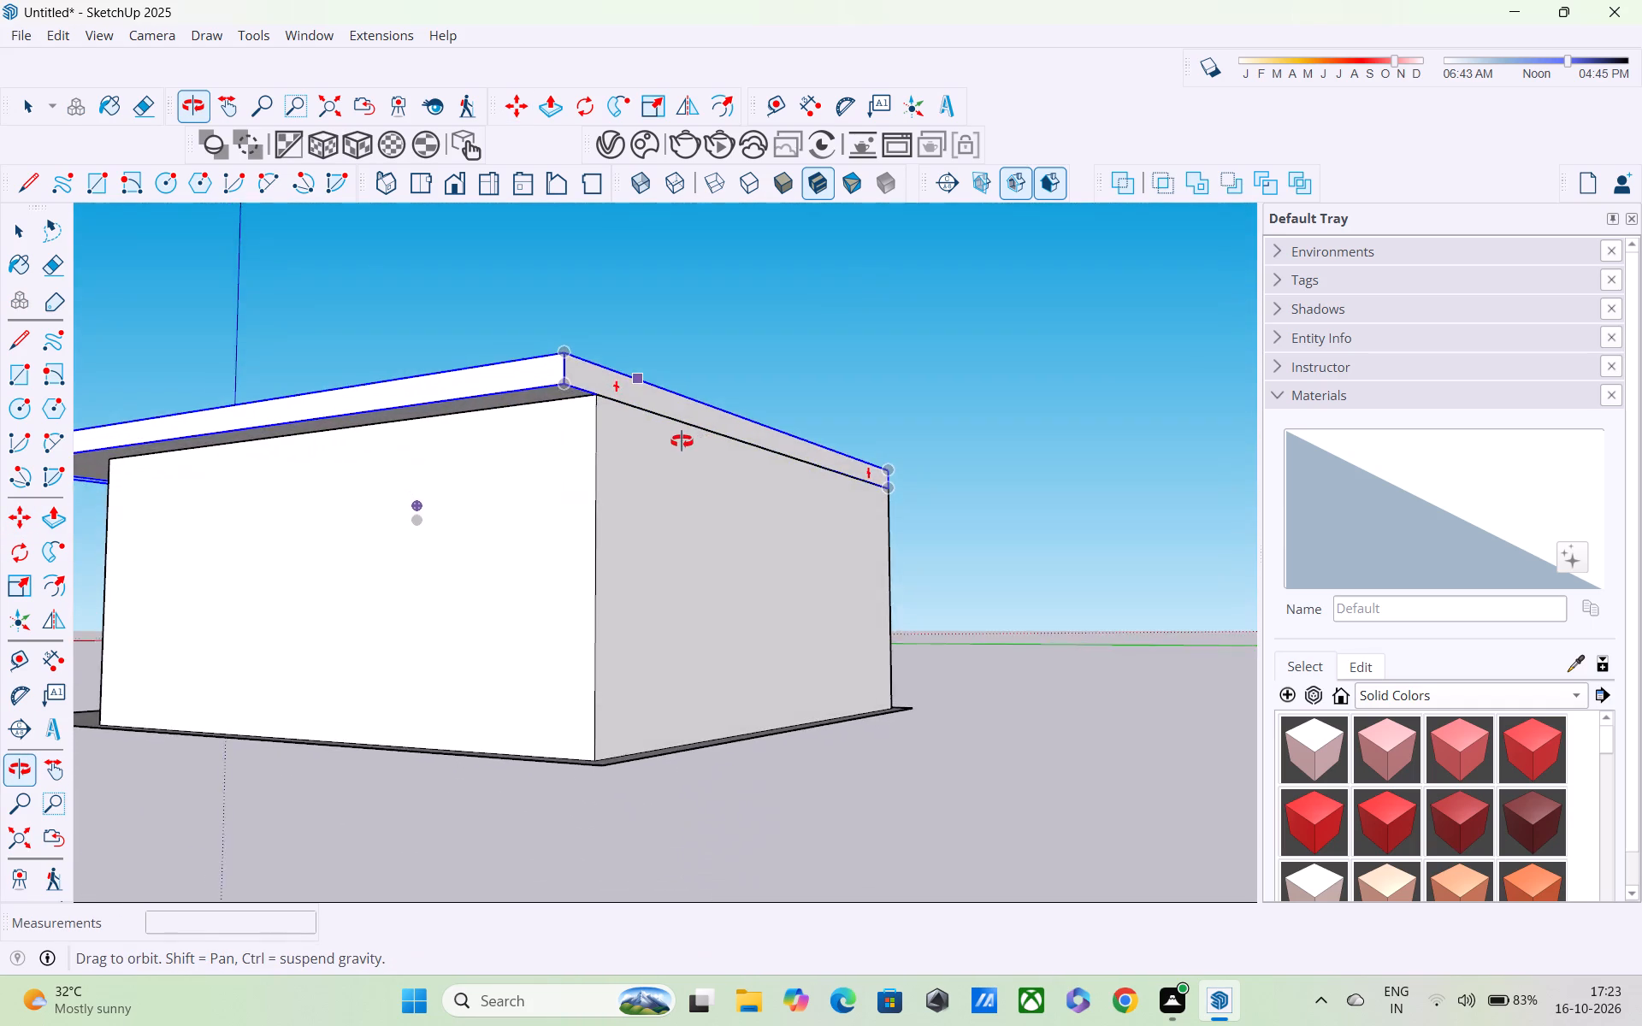
middle_click_drag(682, 441, 1161, 620)
scroll(1147, 605, "up", 1, "ctrl")
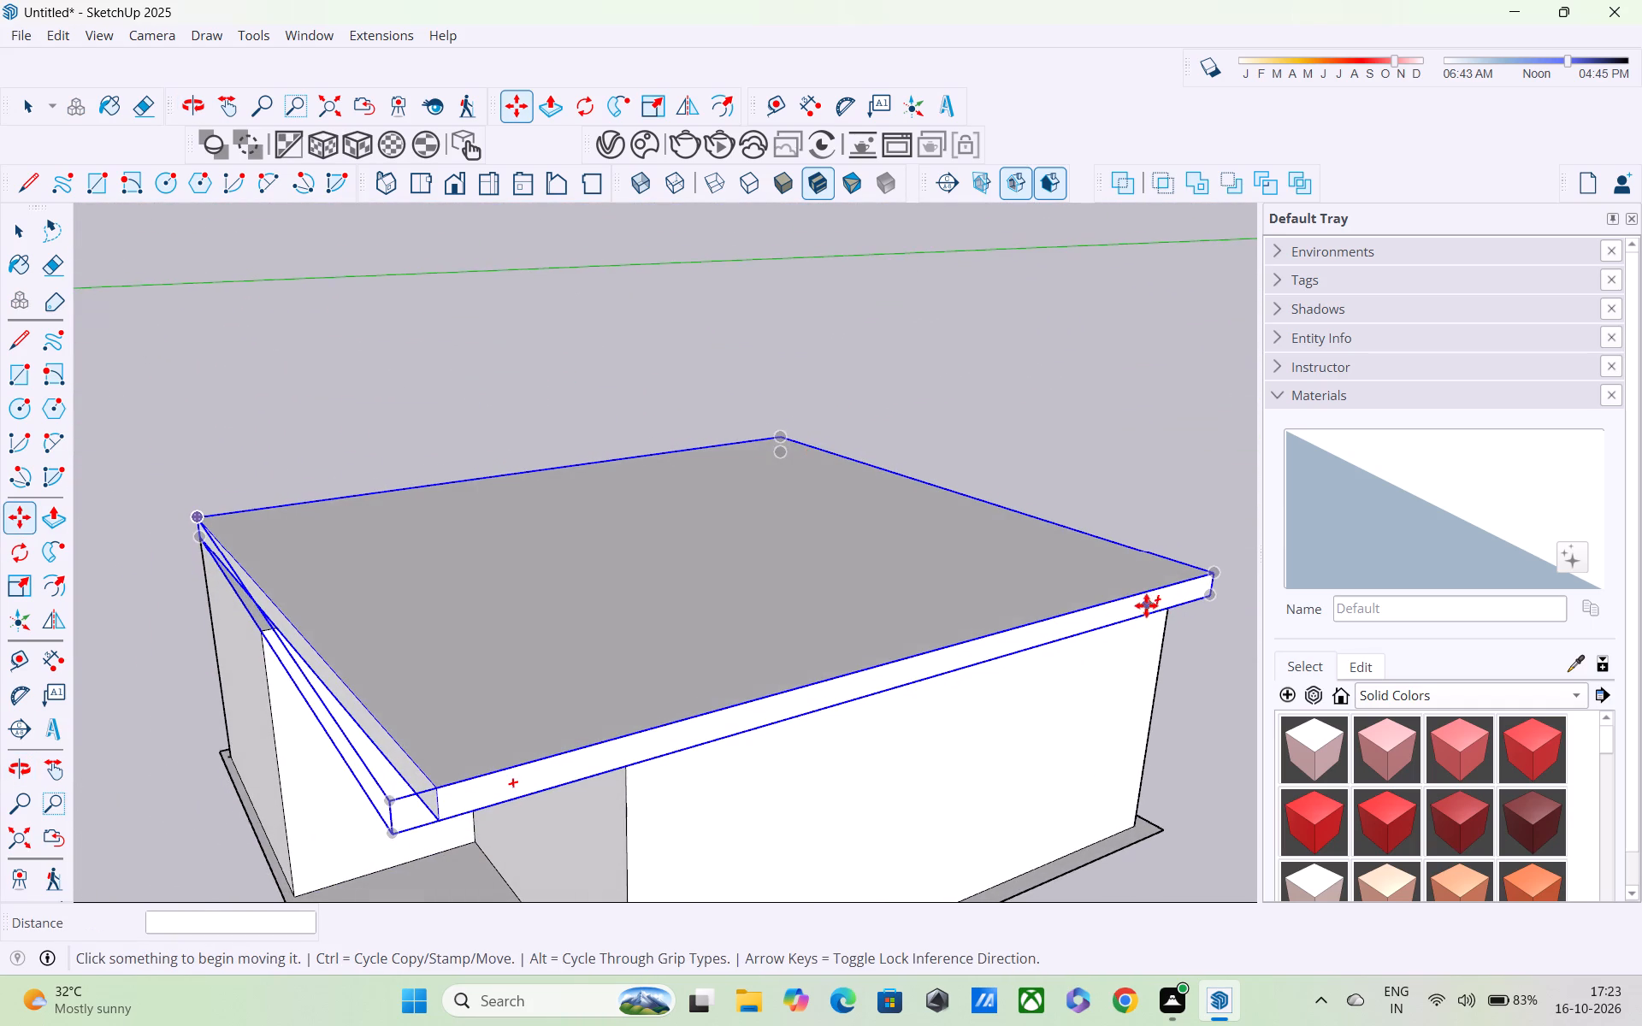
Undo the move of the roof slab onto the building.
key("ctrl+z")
Draw a rectangle over the wall tops from the small room's outer corner to the diagonally opposite outer corner of the building.
scroll(1025, 603, "down", 5, "ctrl")
scroll(838, 618, "down", 5)
scroll(835, 626, "up", 1)
scroll(830, 627, "down", 2)
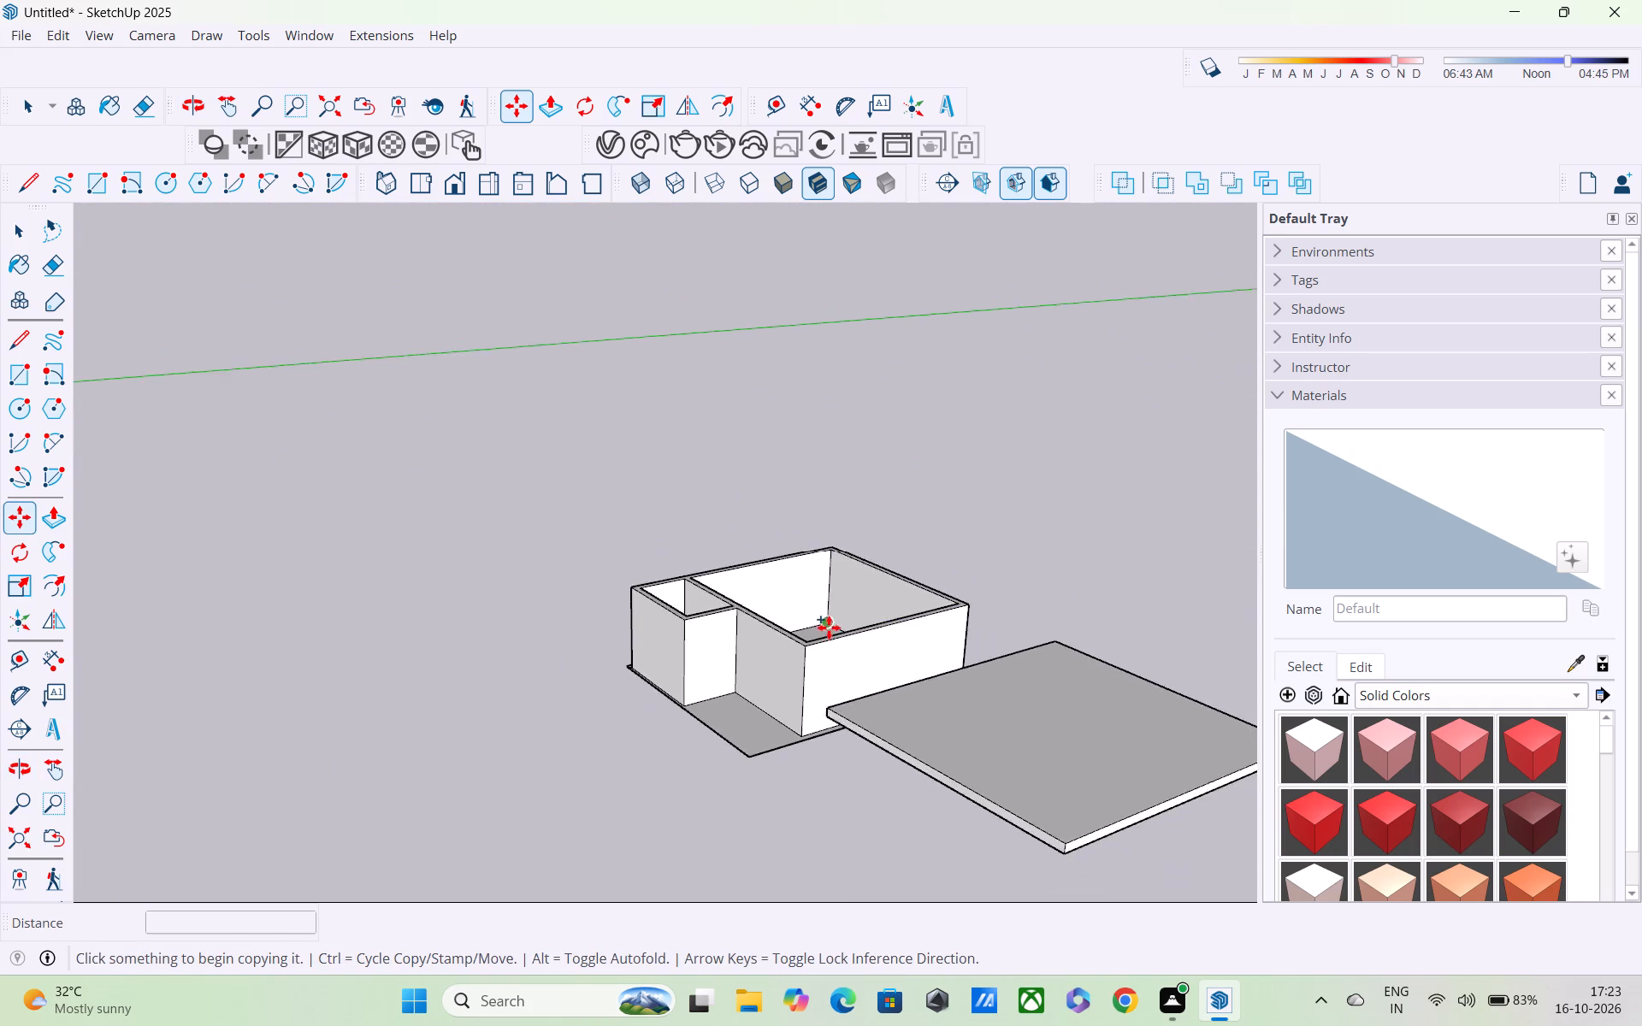
middle_click_drag(827, 630, 660, 701)
scroll(660, 701, "up", 4)
key("space")
scroll(703, 569, "up", 1)
middle_click_drag(703, 570, 642, 663)
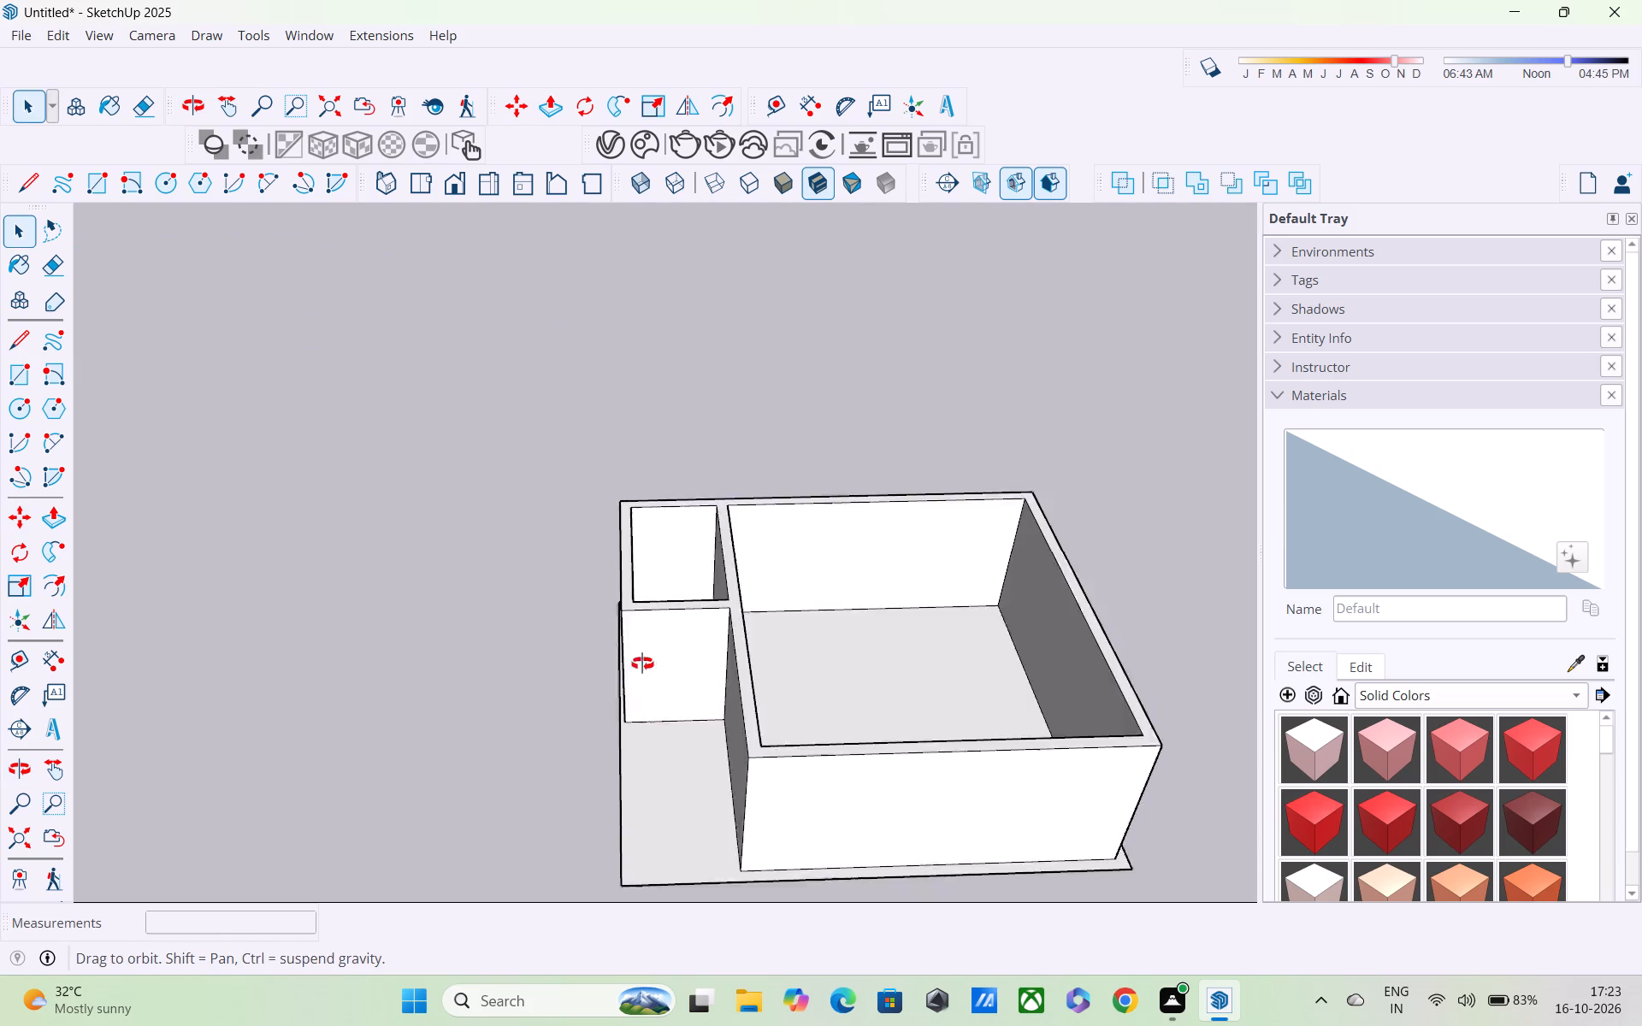
middle_click_drag(642, 663, 596, 712)
key("r")
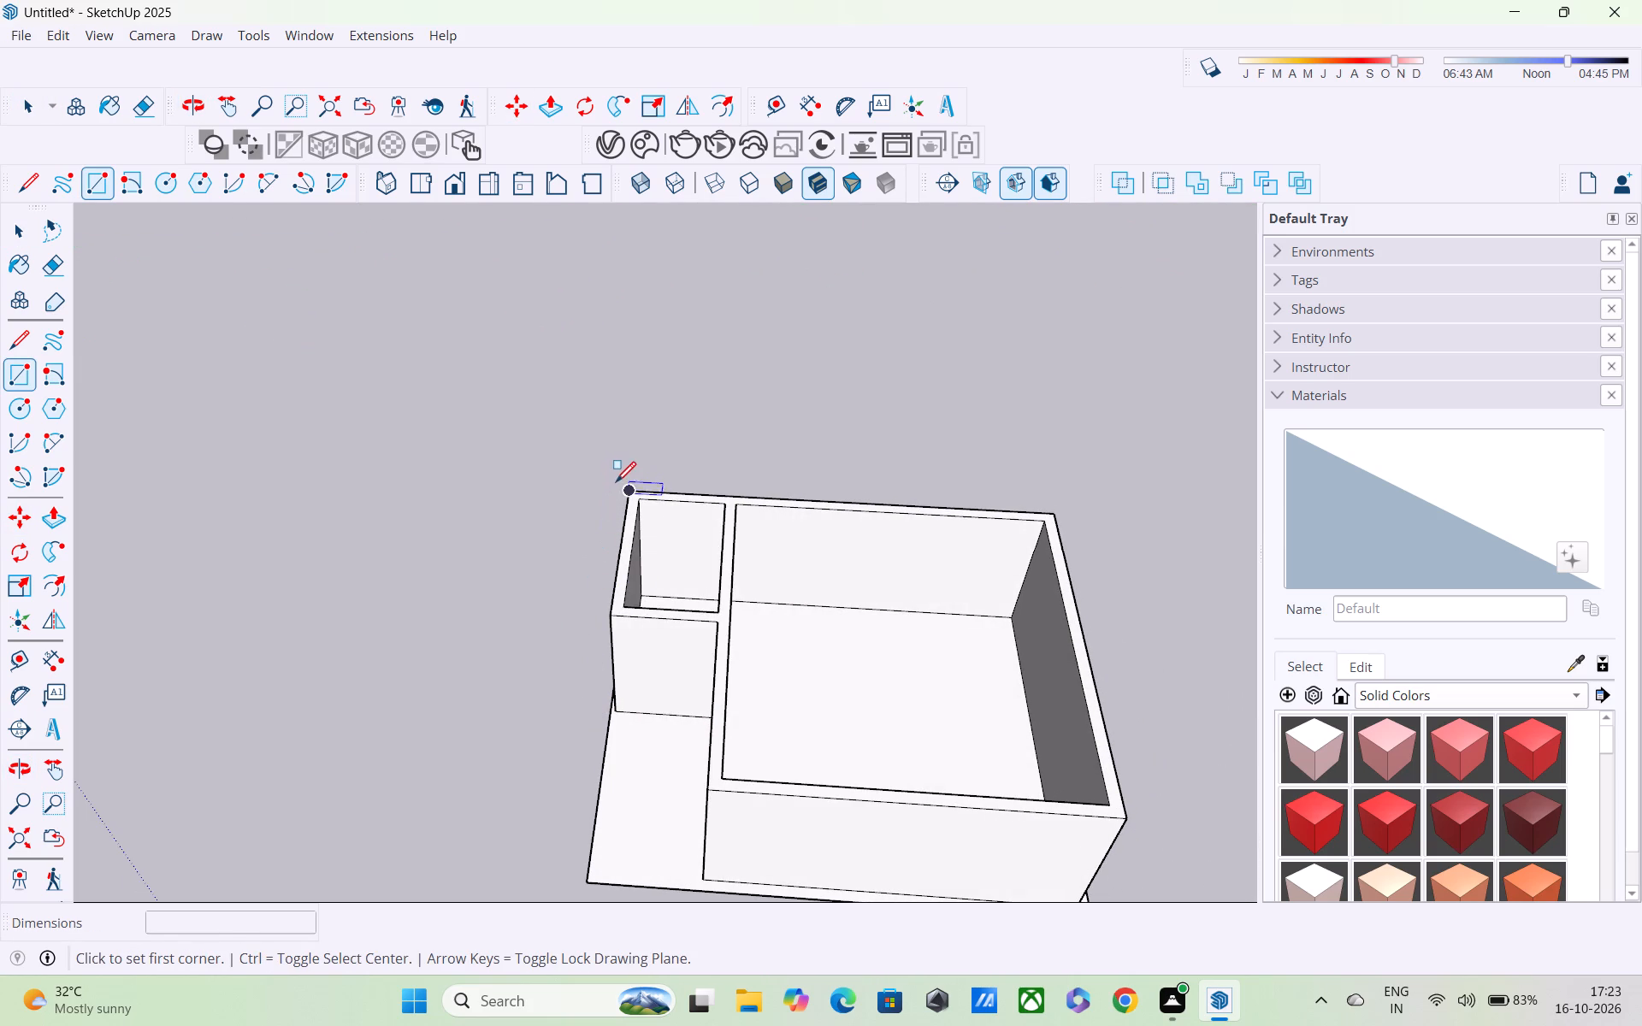
left_click(626, 493)
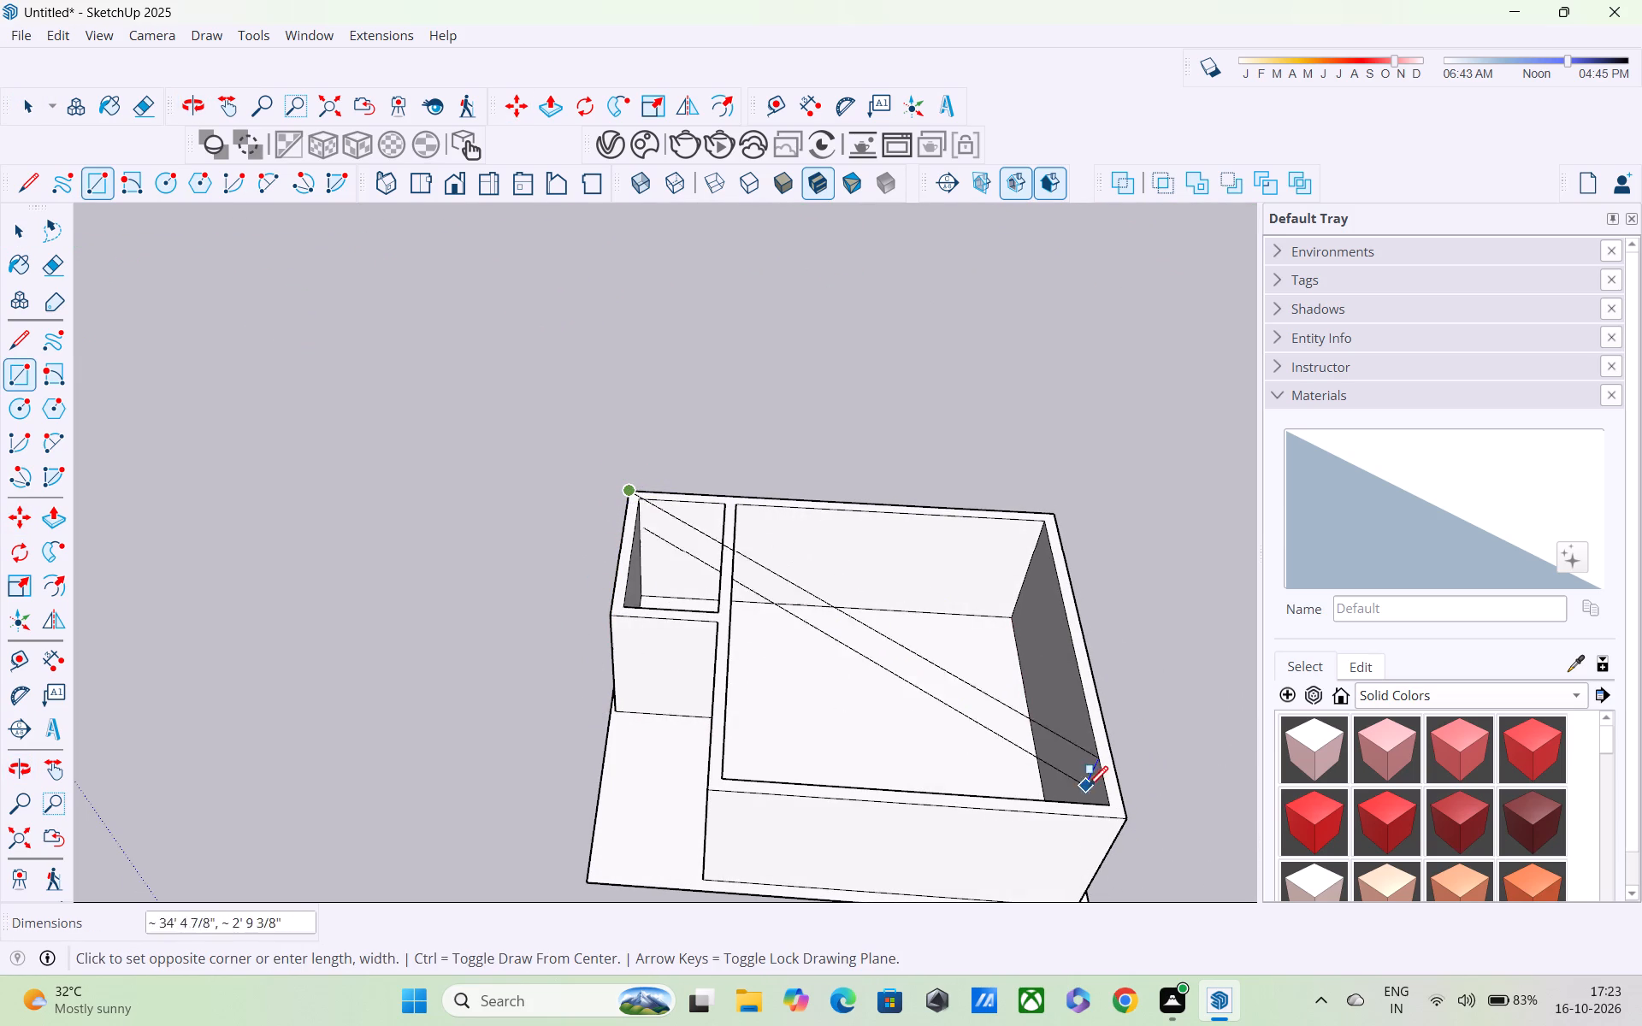
left_click(1121, 816)
Draw a rectangle across the small room's top opening between opposite inner corners of its walls.
middle_click_drag(993, 809, 1001, 853)
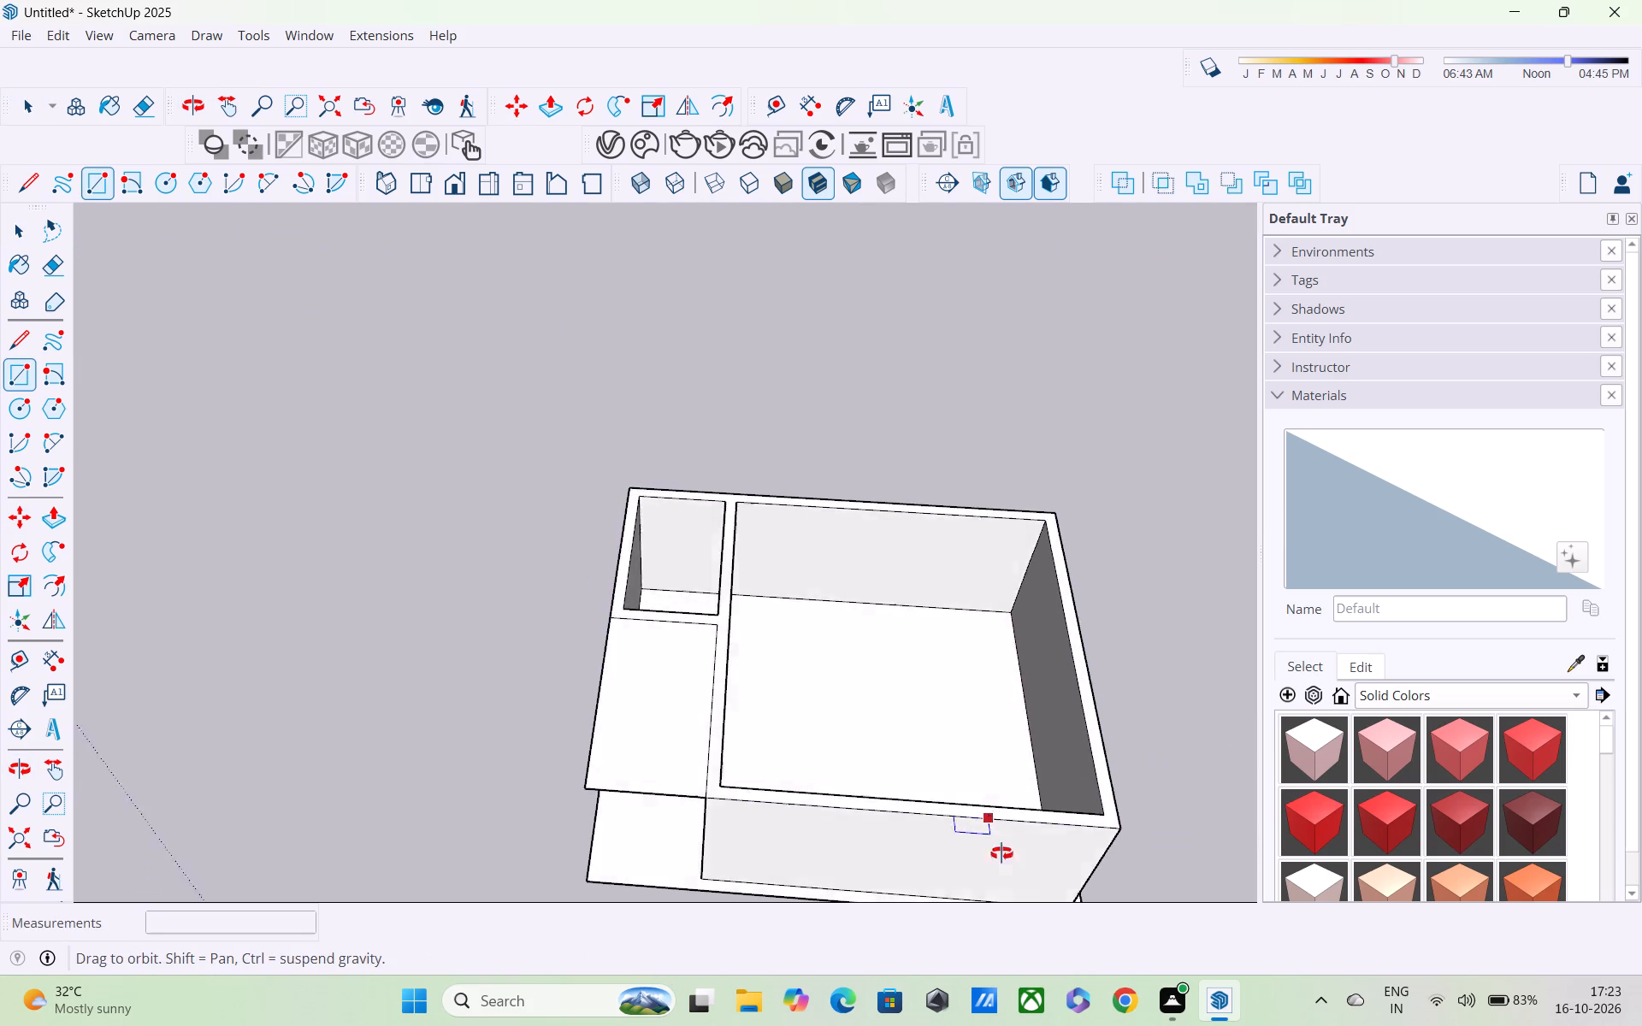
middle_click_drag(1001, 853, 1194, 857)
scroll(644, 580, "up", 5)
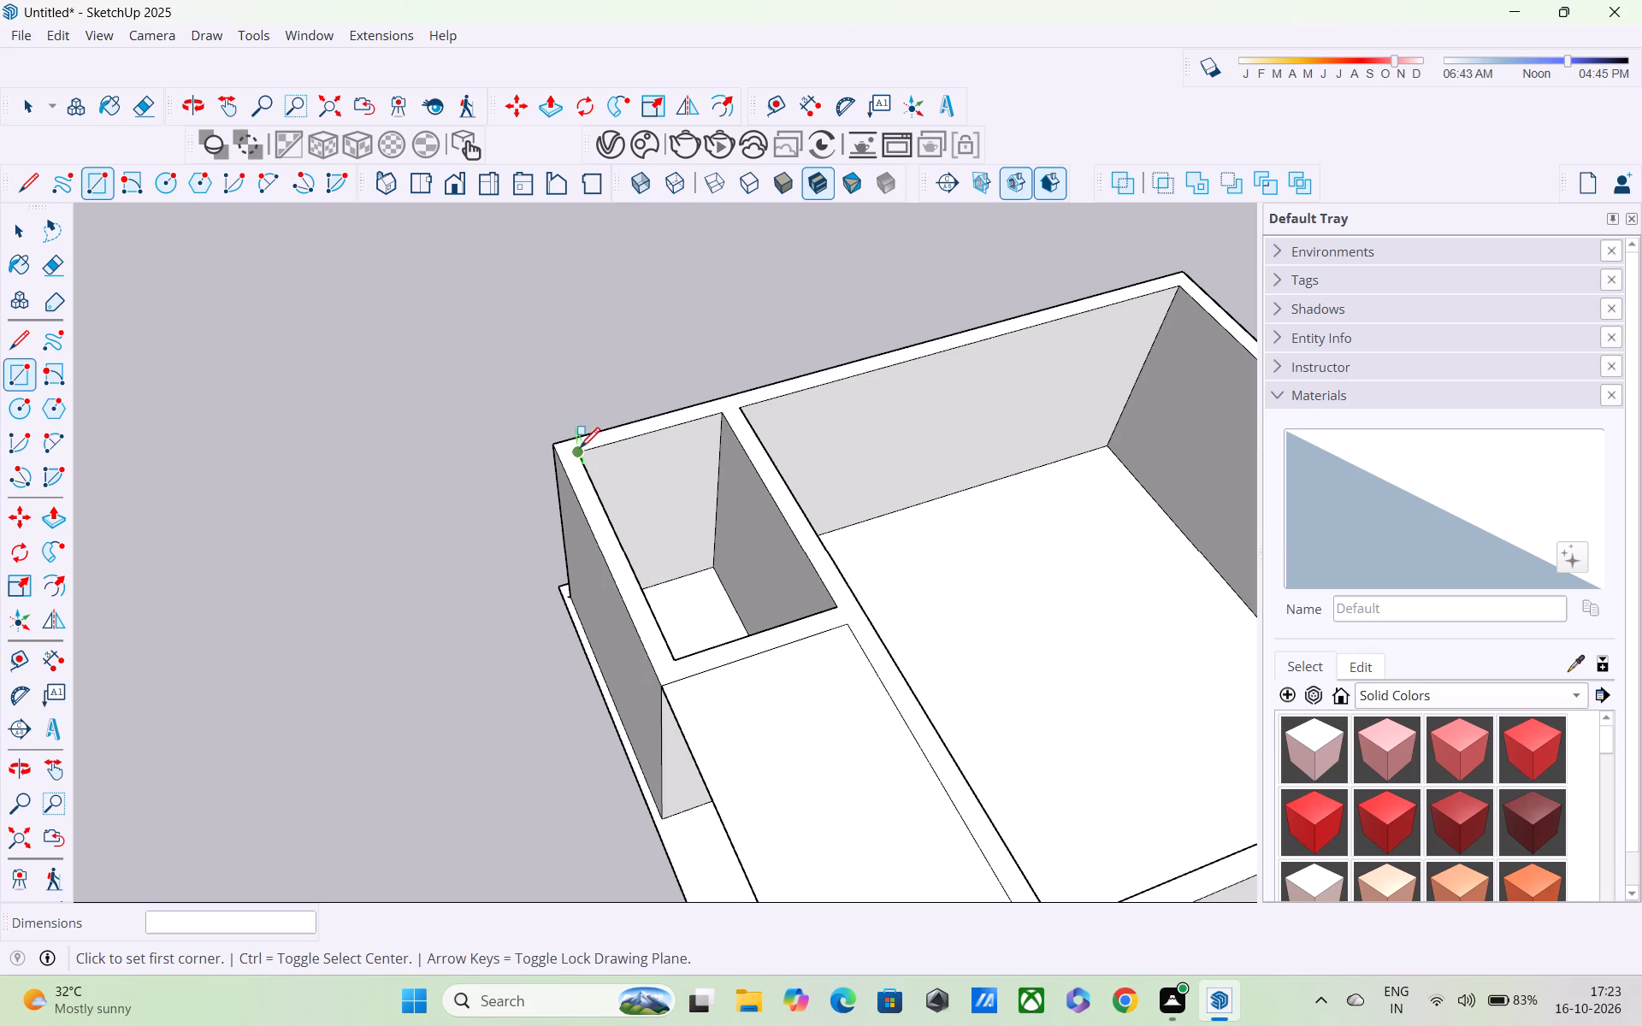
left_click(585, 456)
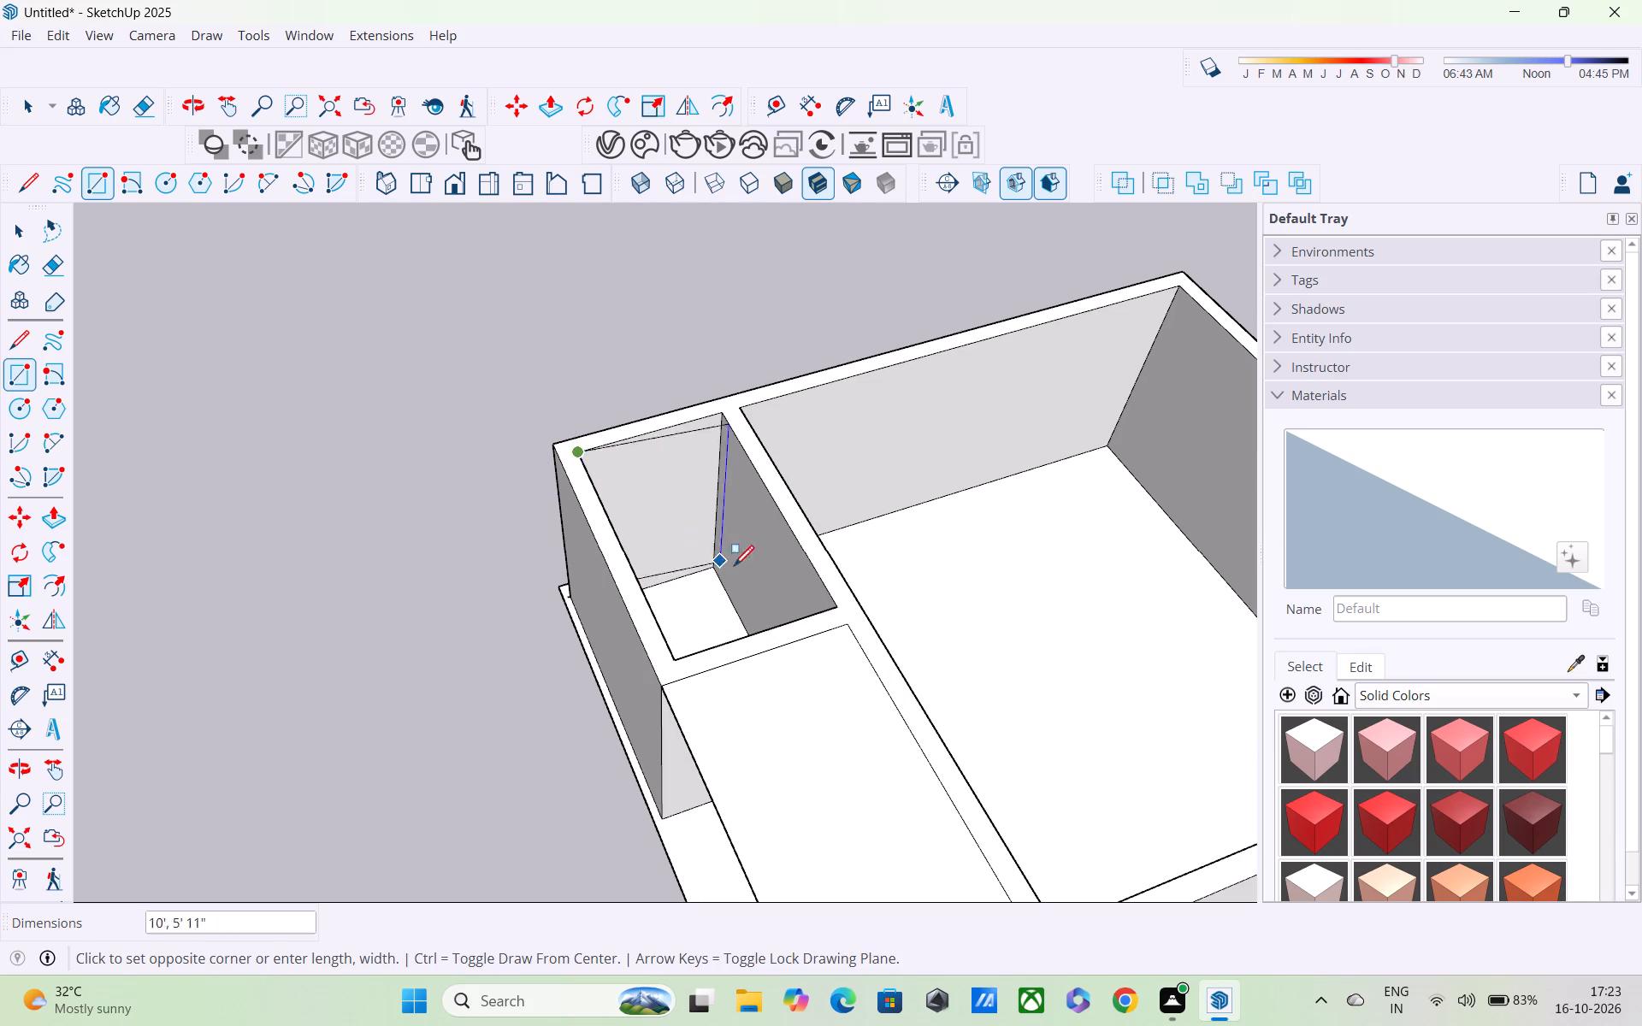
left_click(839, 615)
Draw a 20' 9" by 22' rectangle across the large room's top opening between opposite inner wall corners.
scroll(839, 615, "down", 1)
middle_click_drag(833, 613, 747, 578)
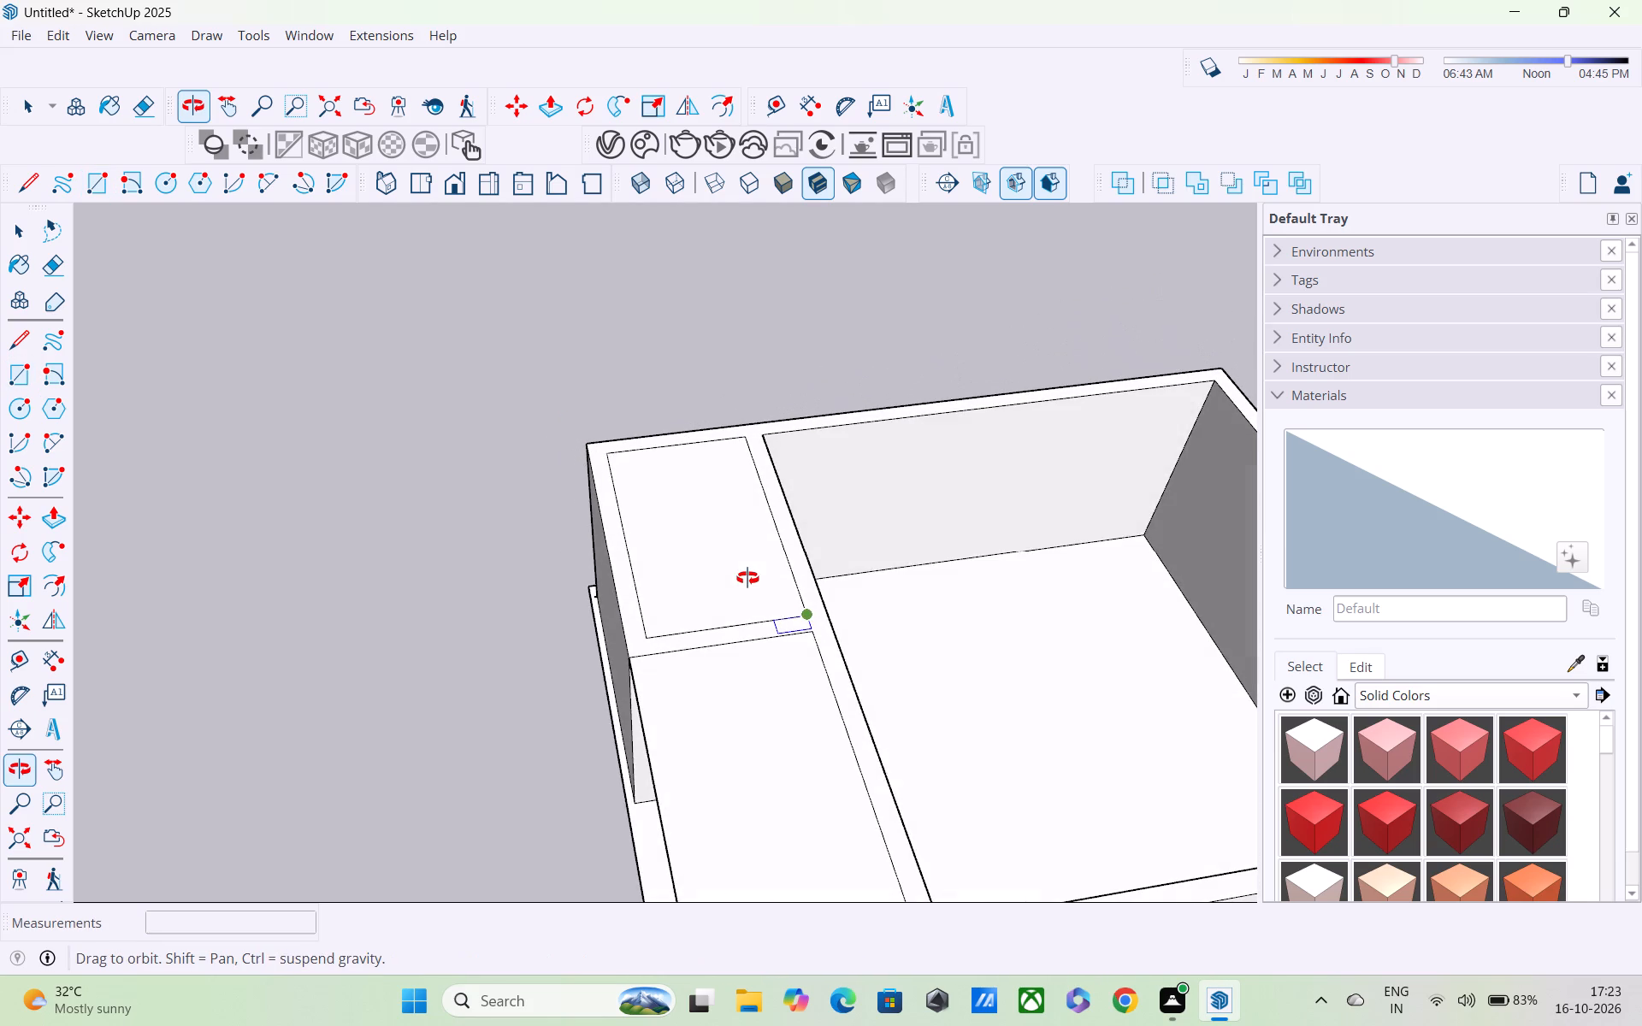
middle_click_drag(747, 578, 408, 570)
scroll(407, 569, "up", 1, "shift")
left_click(468, 413)
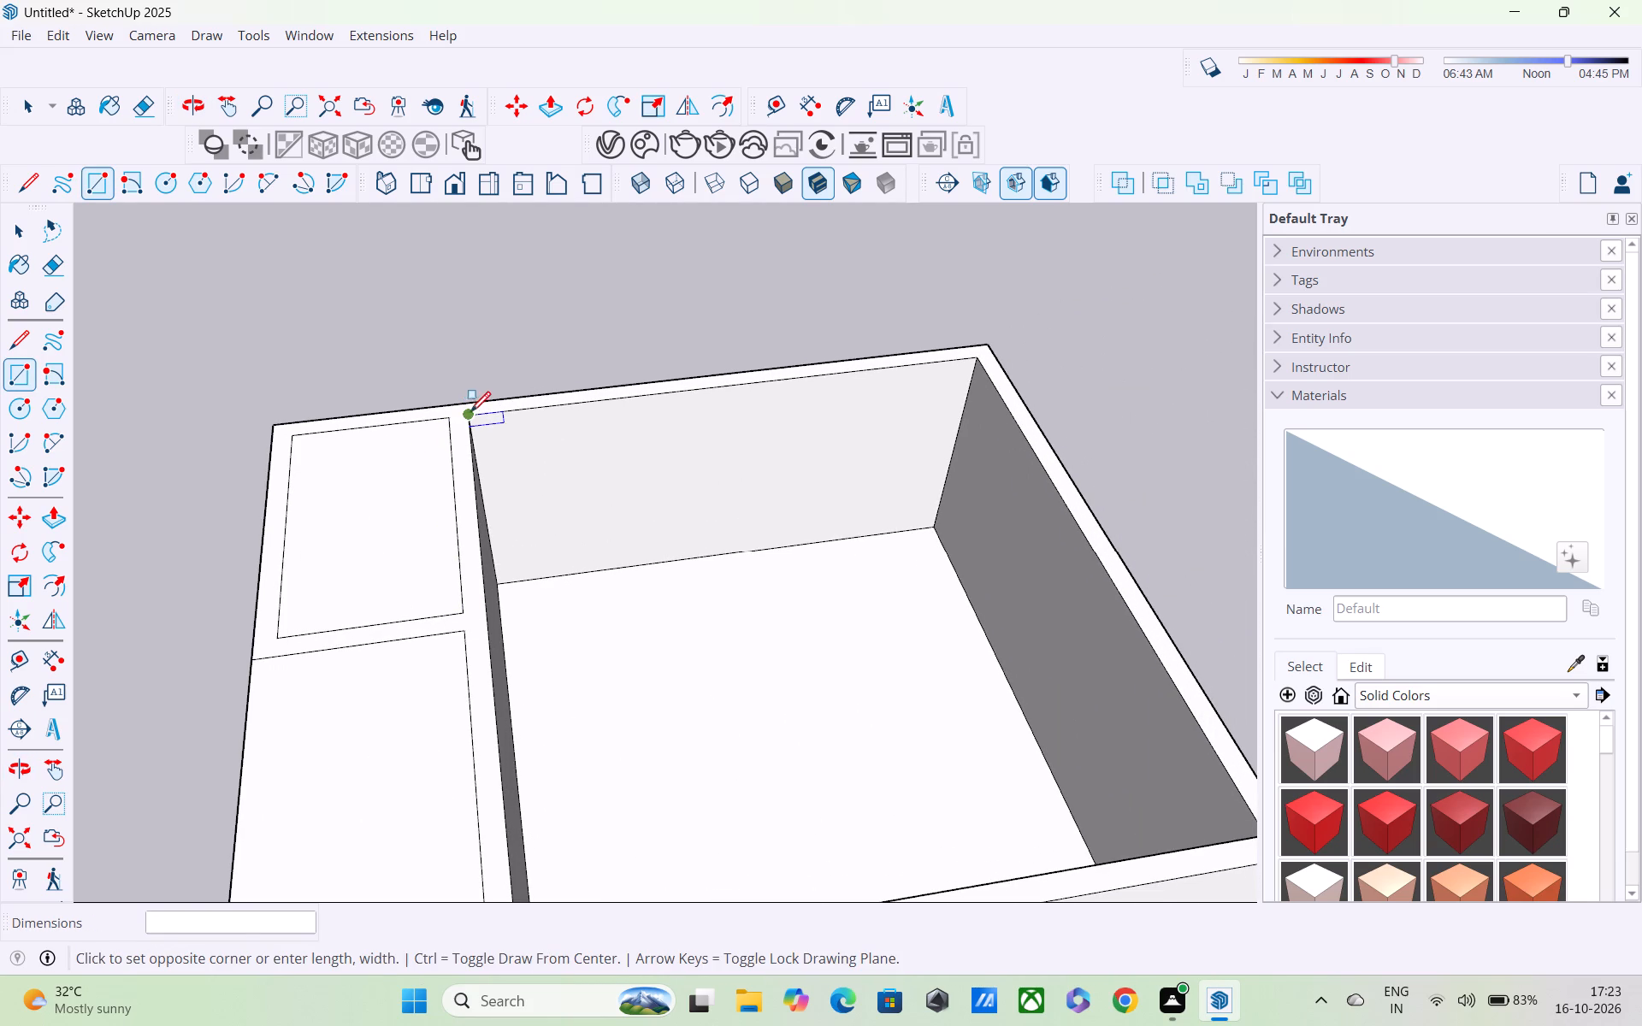
scroll(1021, 738, "down", 1, "shift")
middle_click_drag(924, 627, 778, 469, "shift")
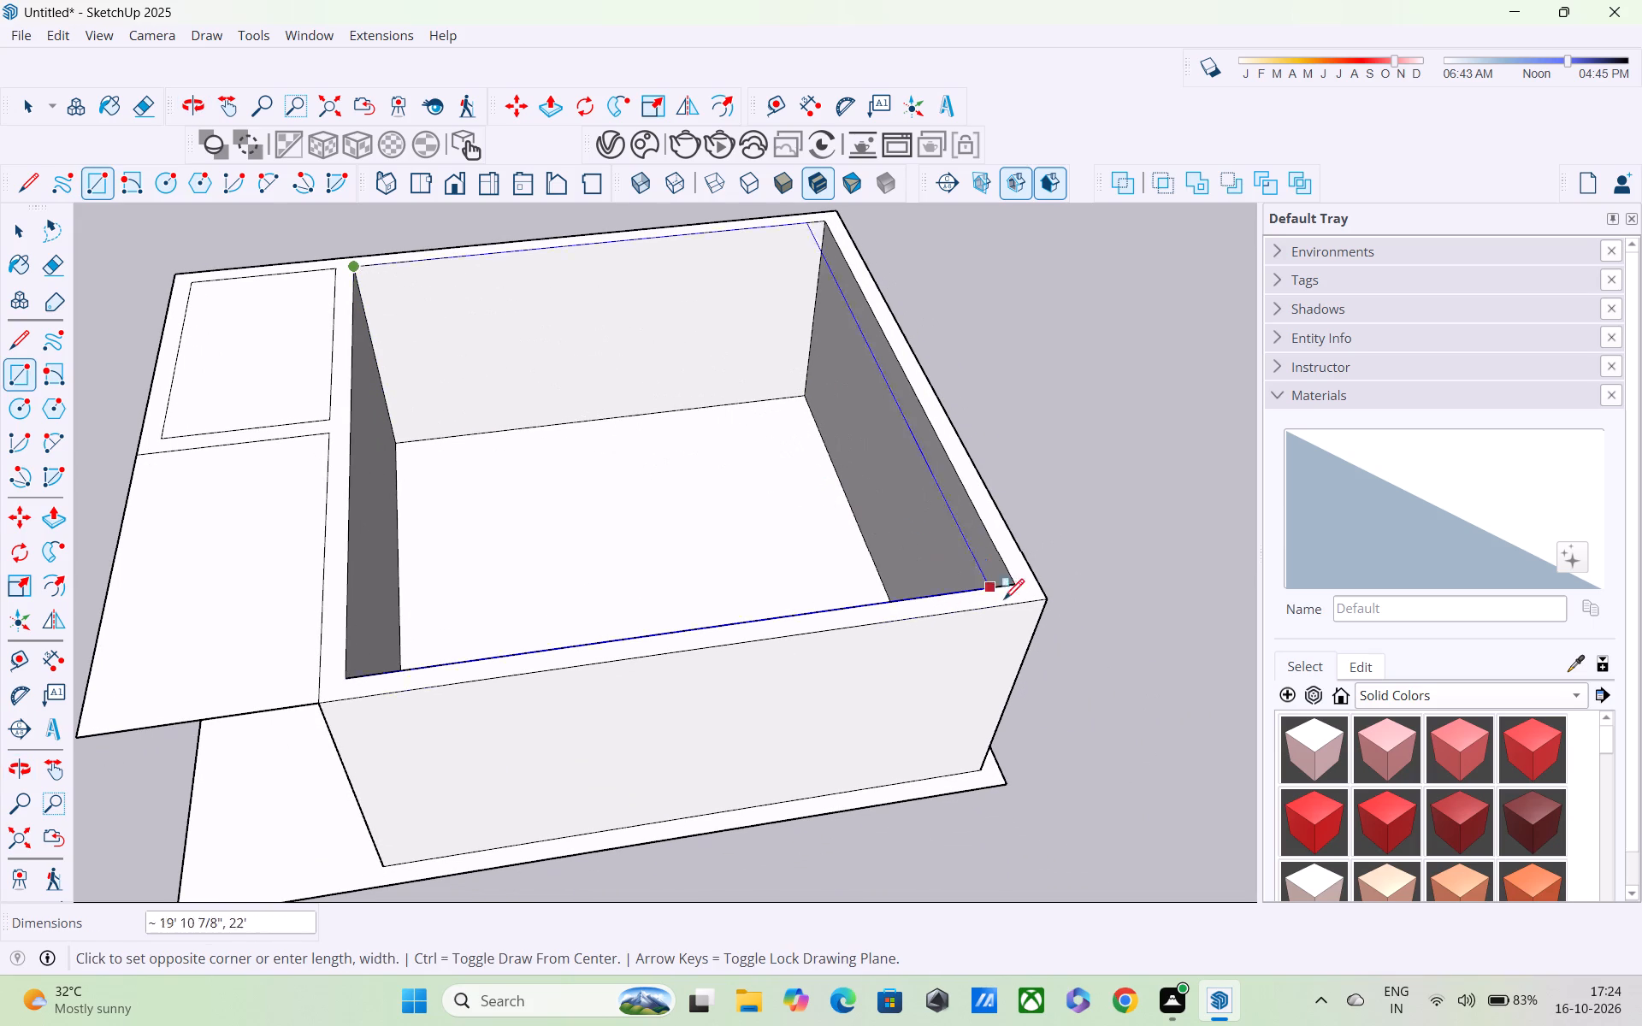
left_click(1021, 579)
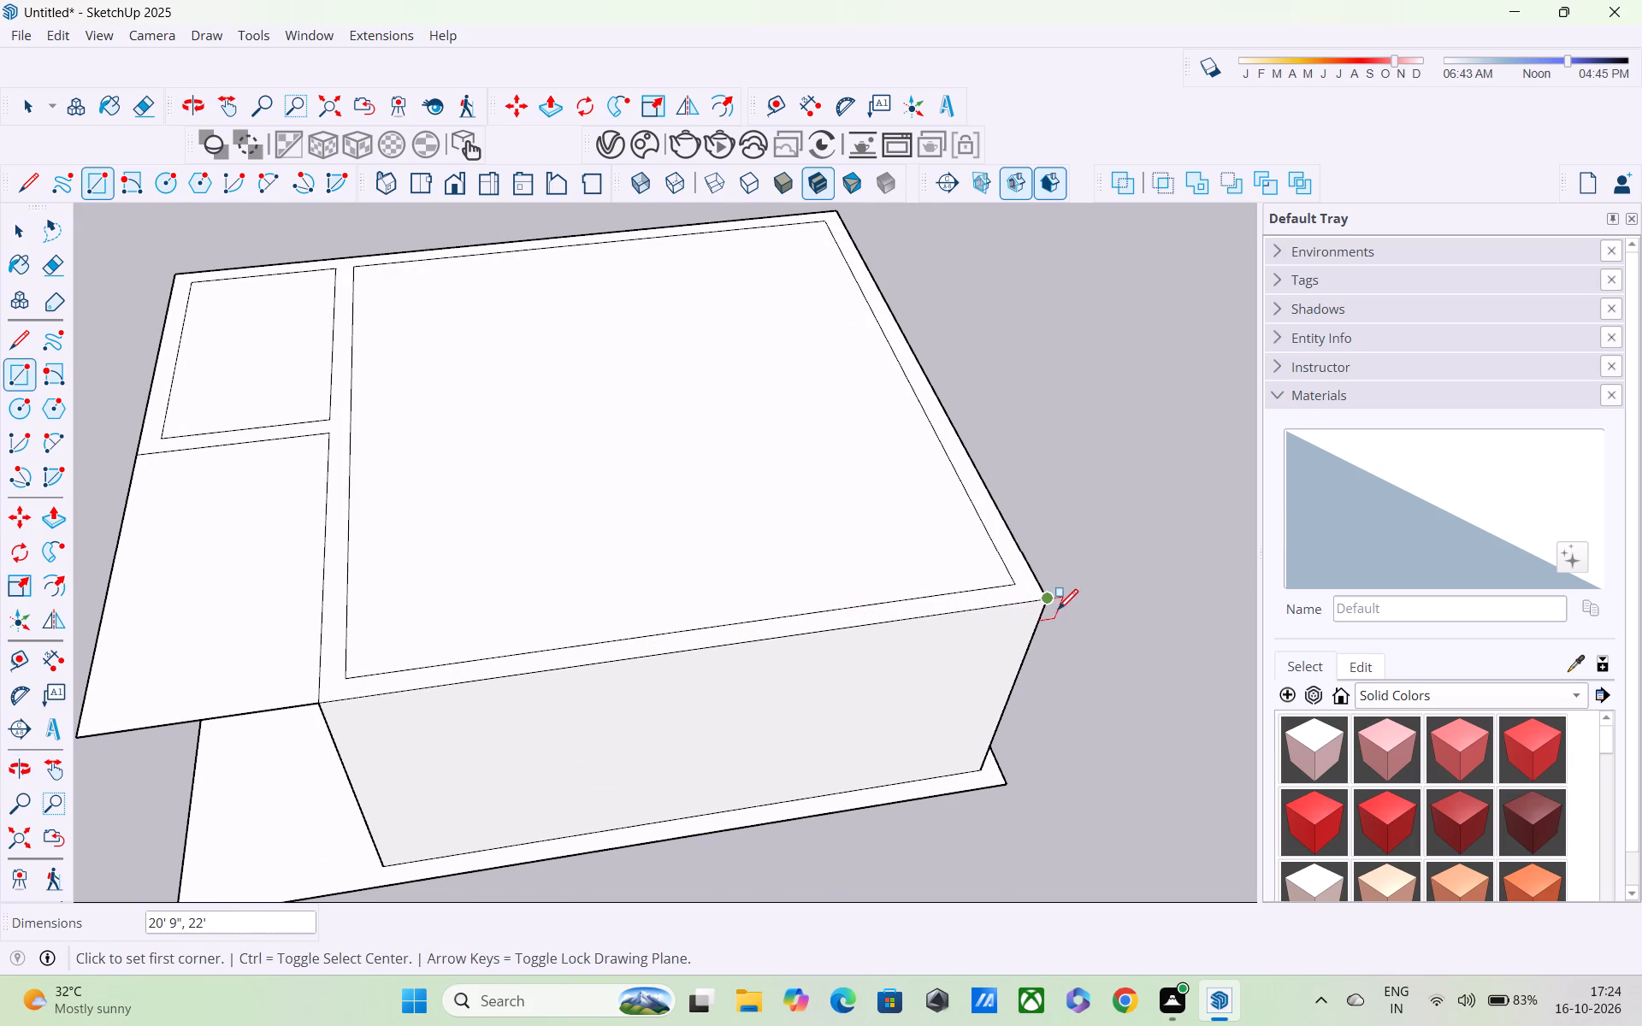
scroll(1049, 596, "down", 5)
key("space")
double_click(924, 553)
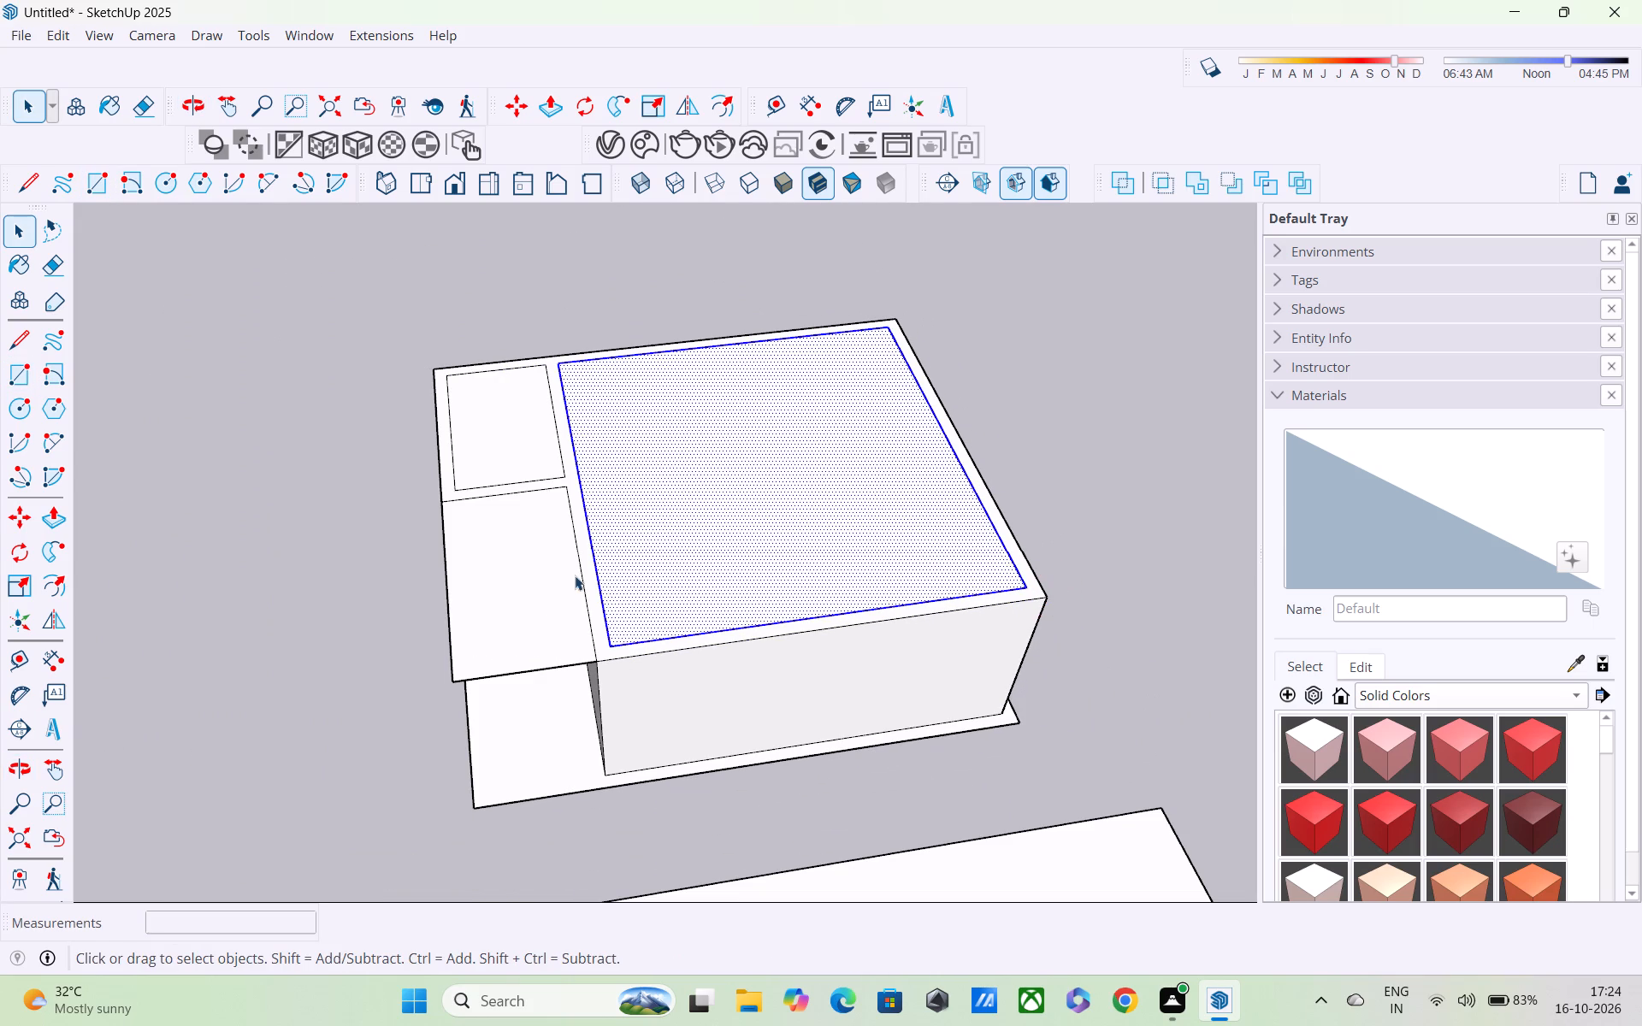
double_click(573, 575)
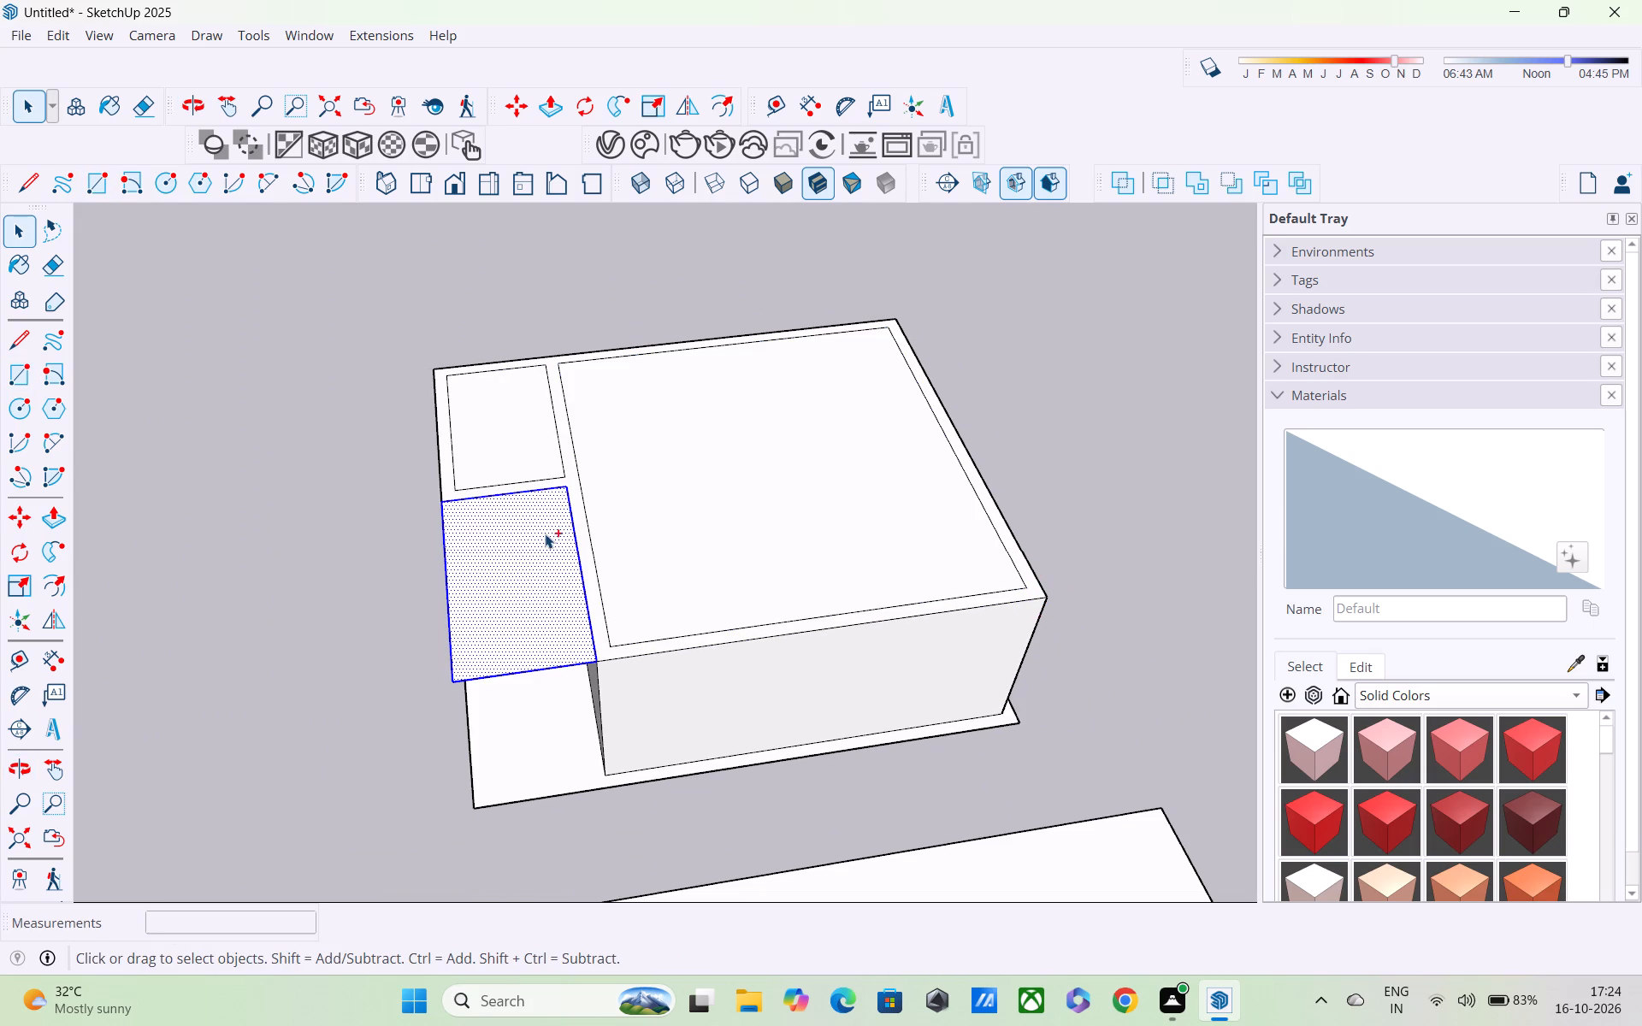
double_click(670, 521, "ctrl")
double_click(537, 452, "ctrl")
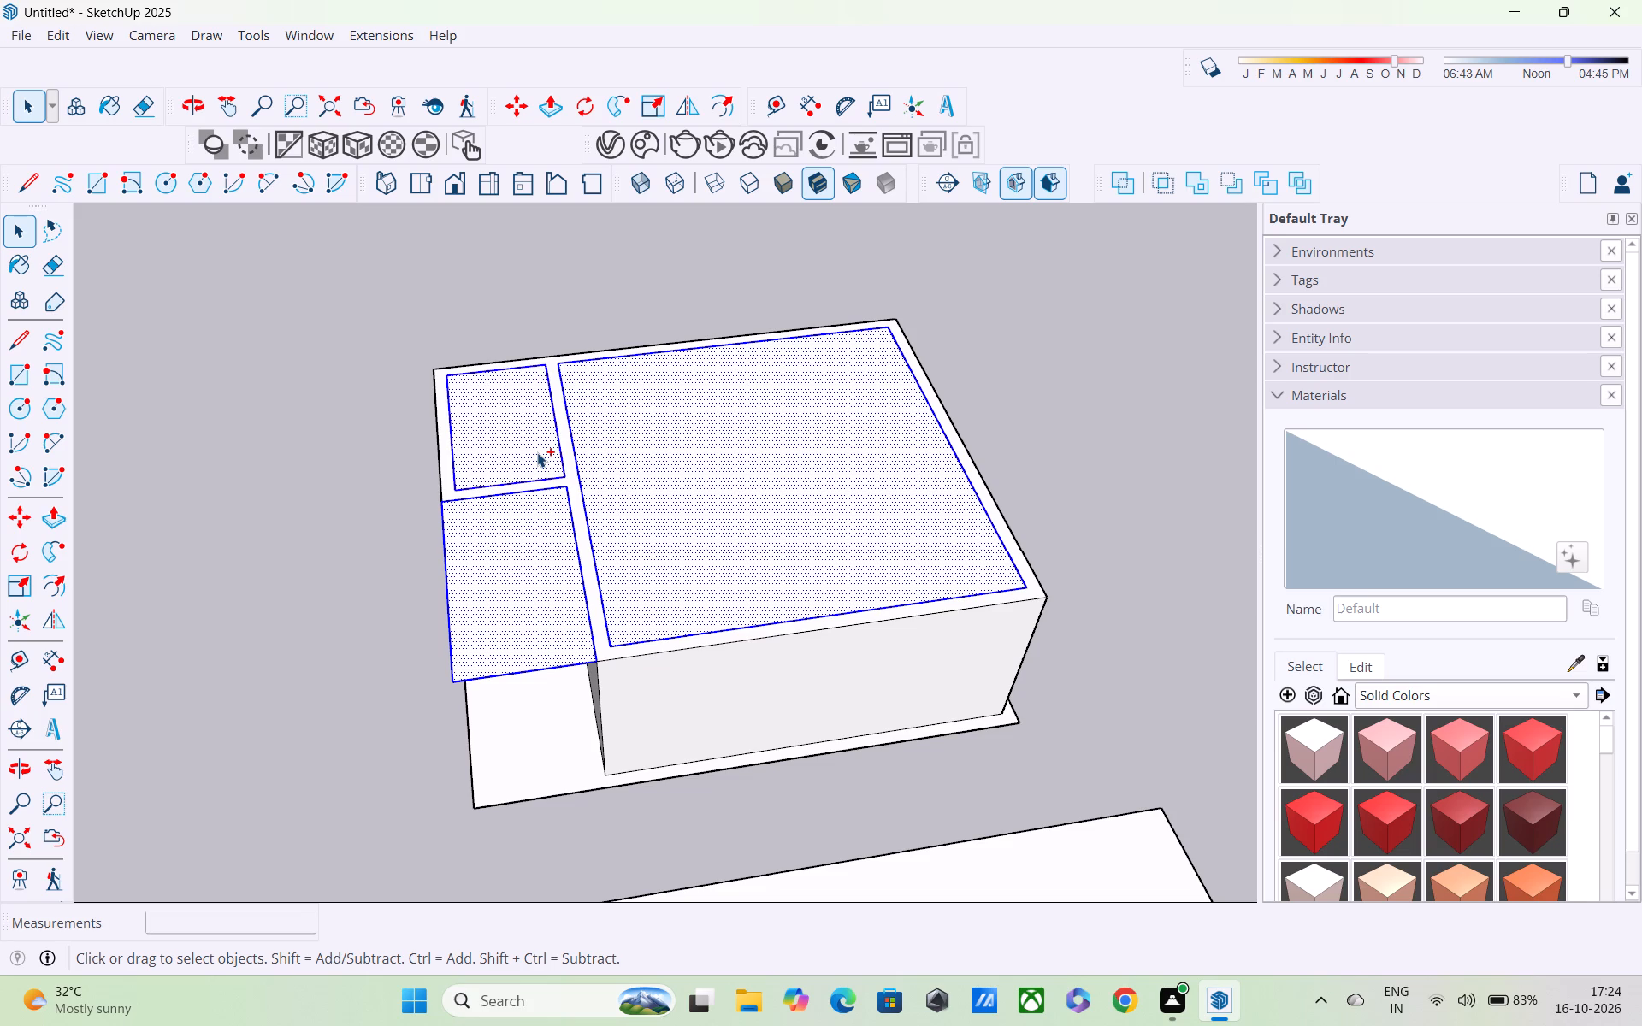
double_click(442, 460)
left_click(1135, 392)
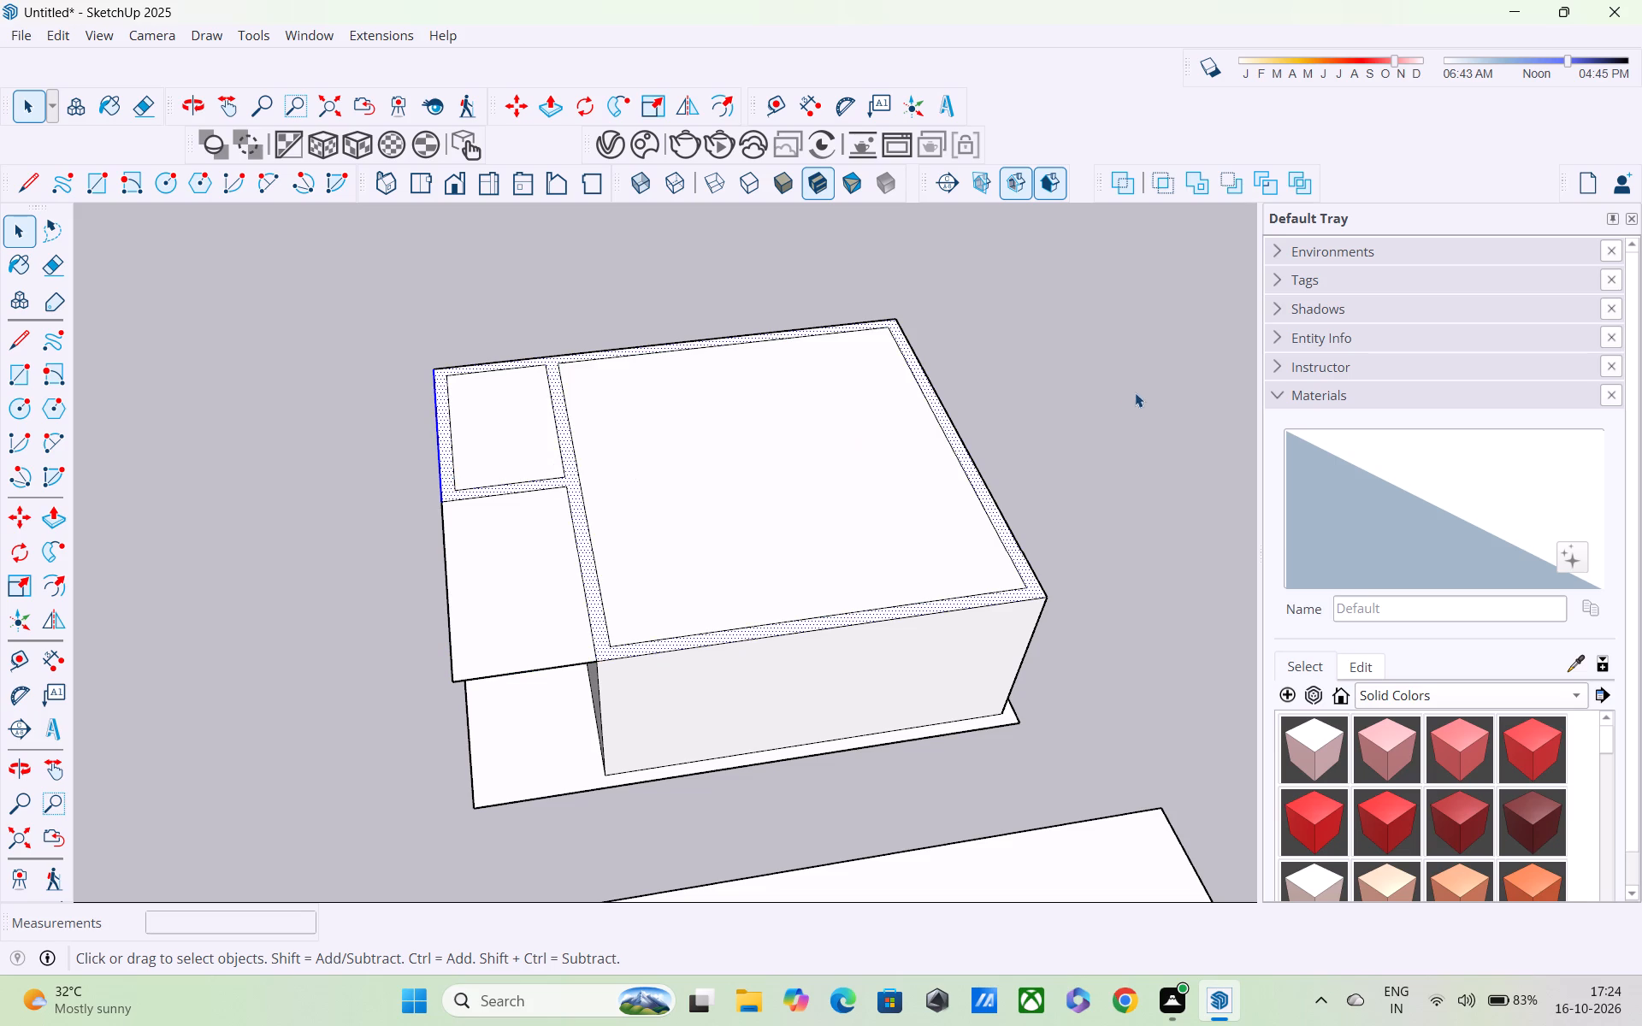
Select the three room-opening faces and the wall-top border face together with all their inner and outer boundary edges.
double_click(511, 608, "ctrl")
double_click(640, 595, "ctrl")
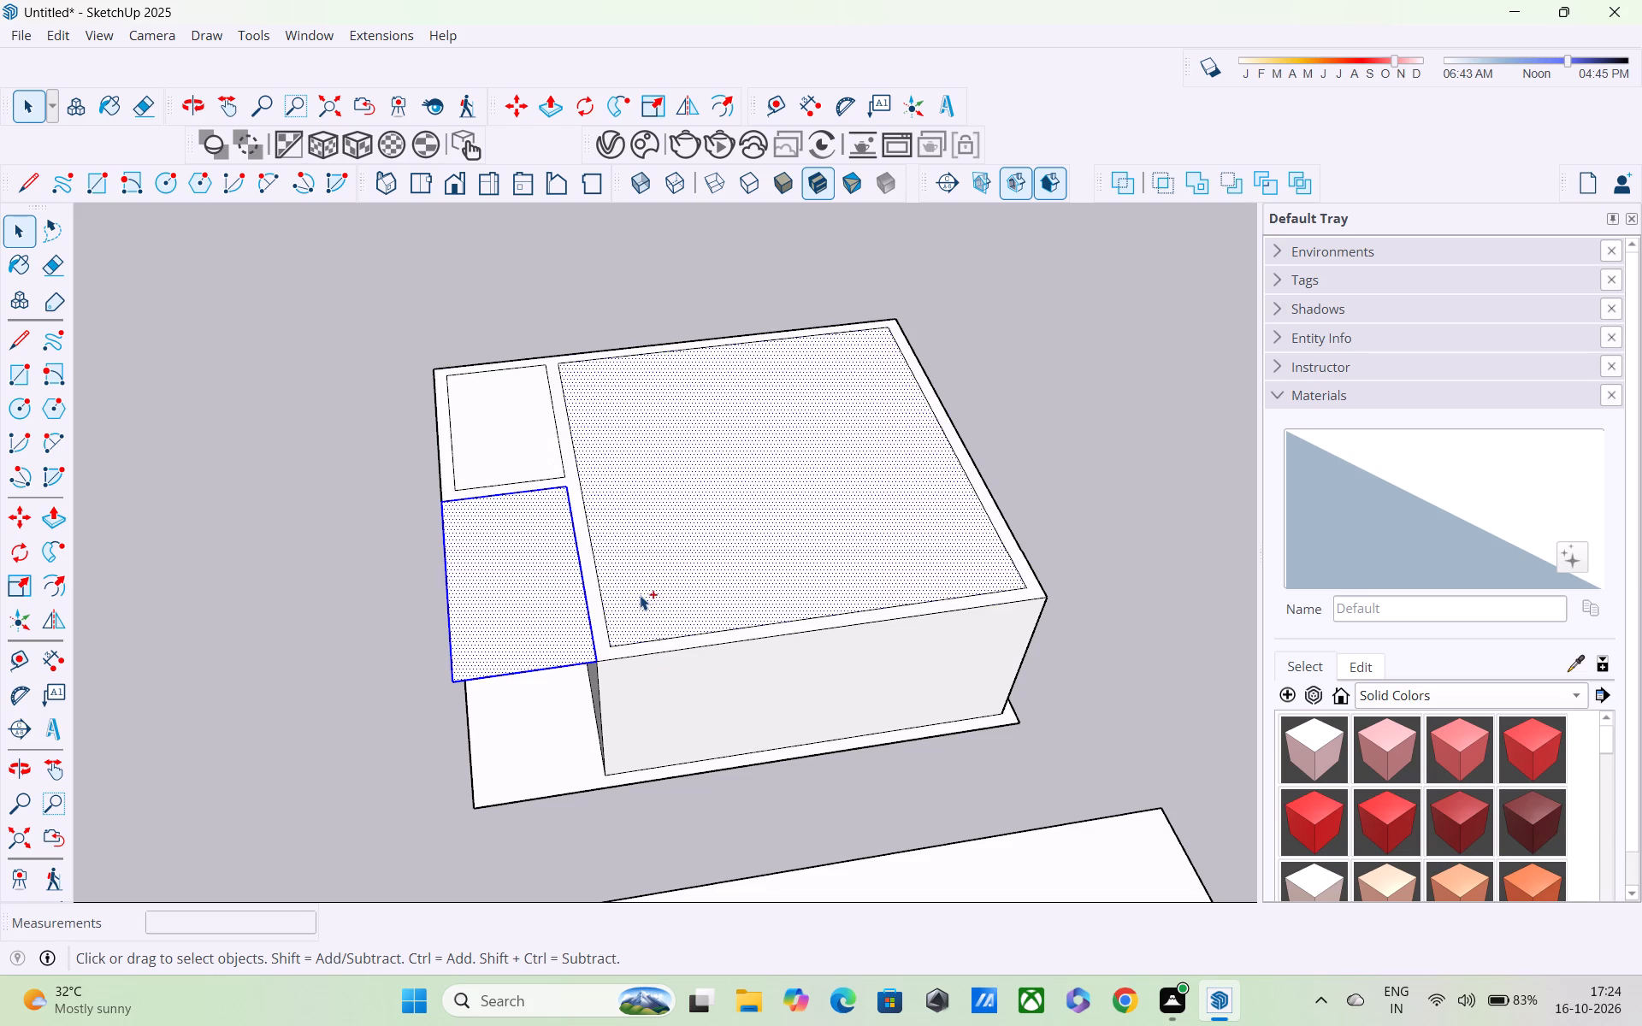
double_click(536, 459, "ctrl")
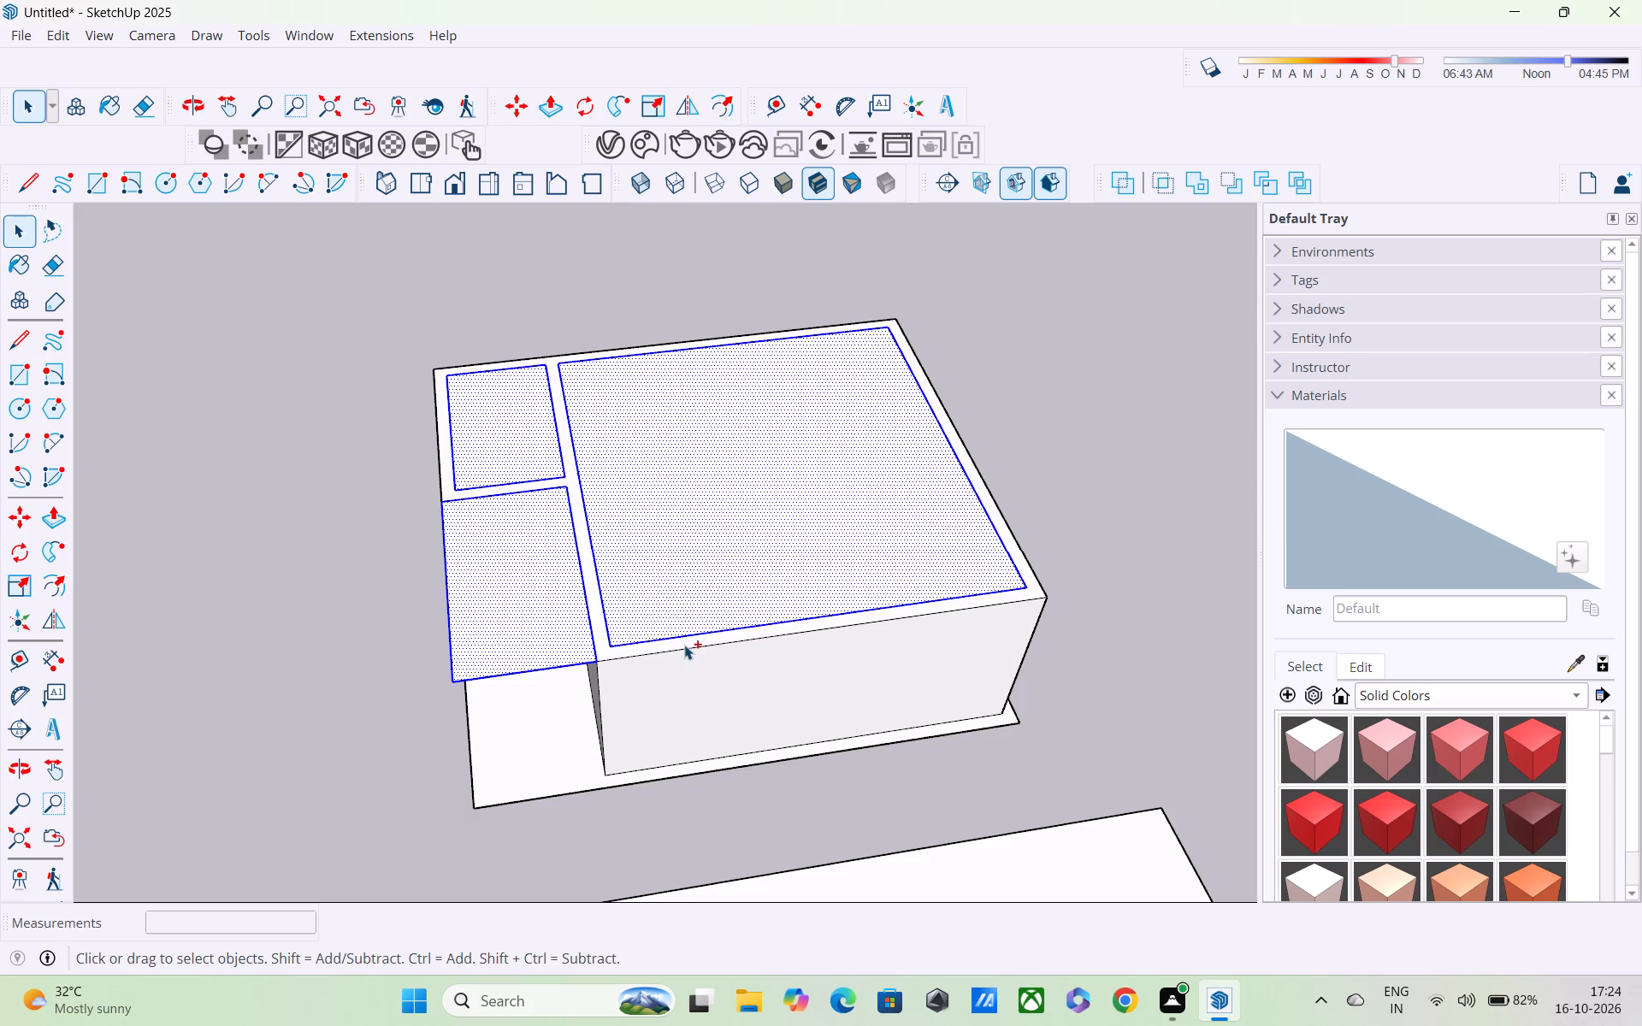
left_click(684, 644, "ctrl")
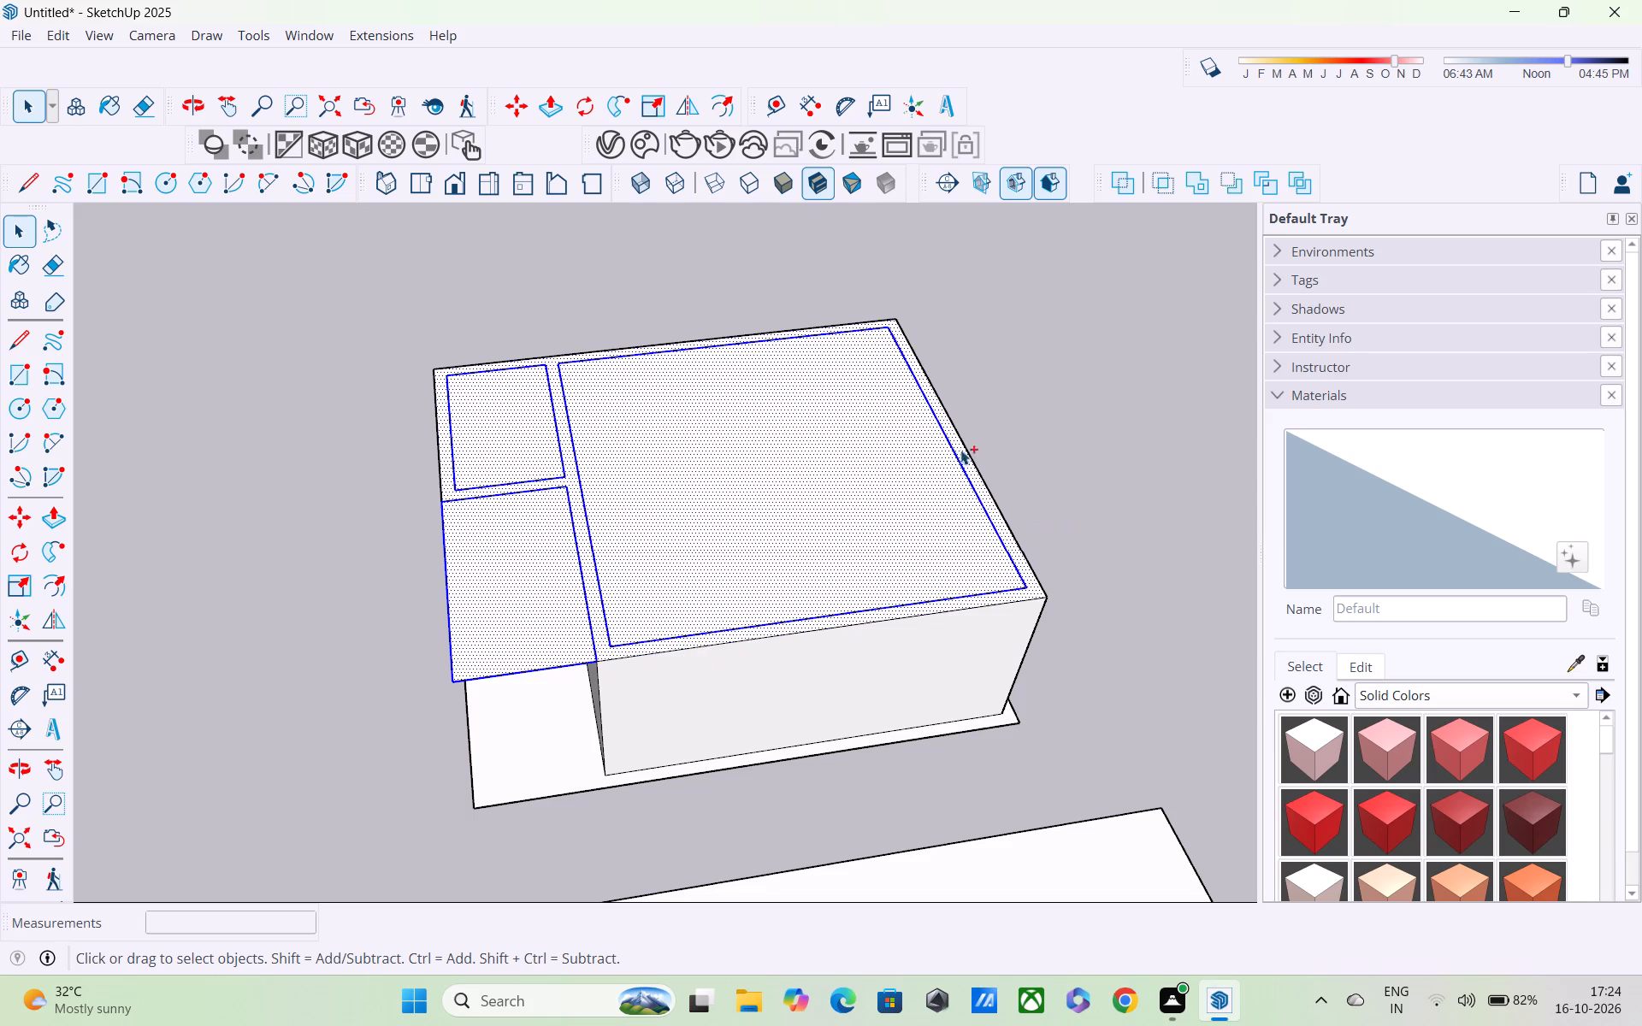
scroll(969, 463, "up", 4, "ctrl")
left_click(1000, 526, "ctrl")
scroll(830, 542, "down", 2, "ctrl")
middle_click_drag(869, 574, 1244, 616, "ctrl")
scroll(1248, 620, "up", 1, "ctrl")
middle_click_drag(1244, 616, 1249, 623, "ctrl")
scroll(600, 552, "up", 1, "ctrl")
middle_click_drag(630, 586, 845, 901, "ctrl")
scroll(845, 901, "down", 1, "ctrl")
scroll(535, 809, "up", 4, "ctrl")
left_click(509, 752, "ctrl")
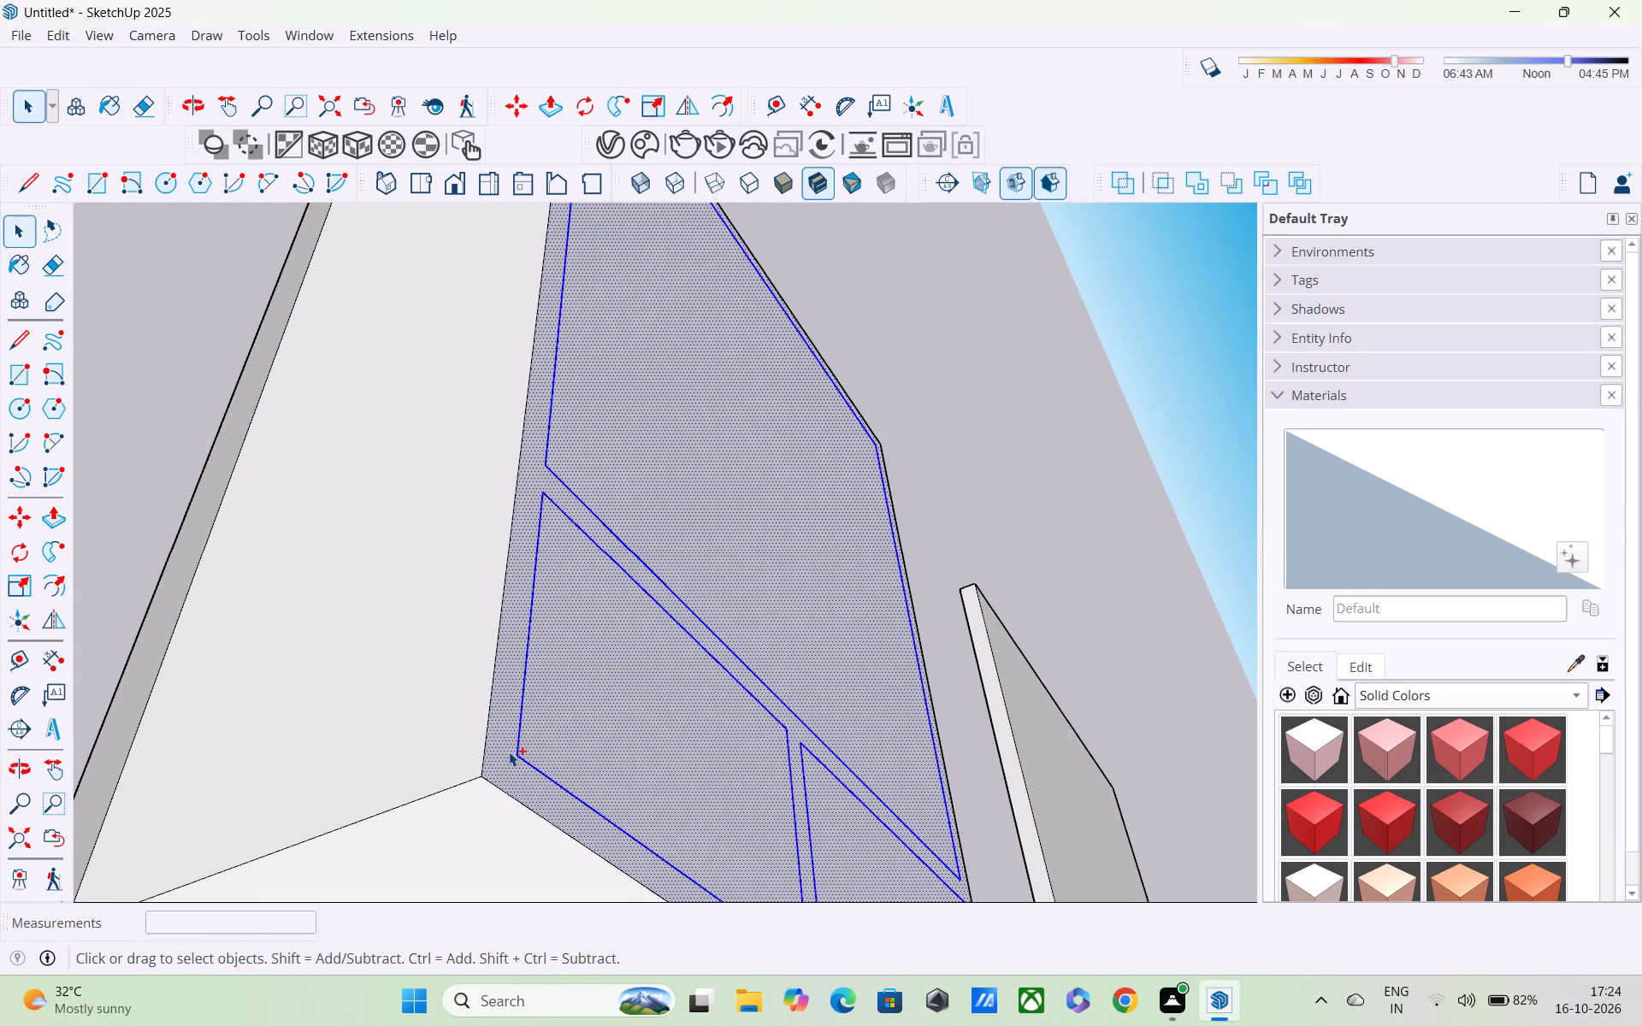
scroll(509, 752, "down", 4, "ctrl")
middle_click_drag(496, 752, 316, 743, "ctrl")
scroll(342, 687, "up", 5, "ctrl")
left_click(369, 683, "ctrl")
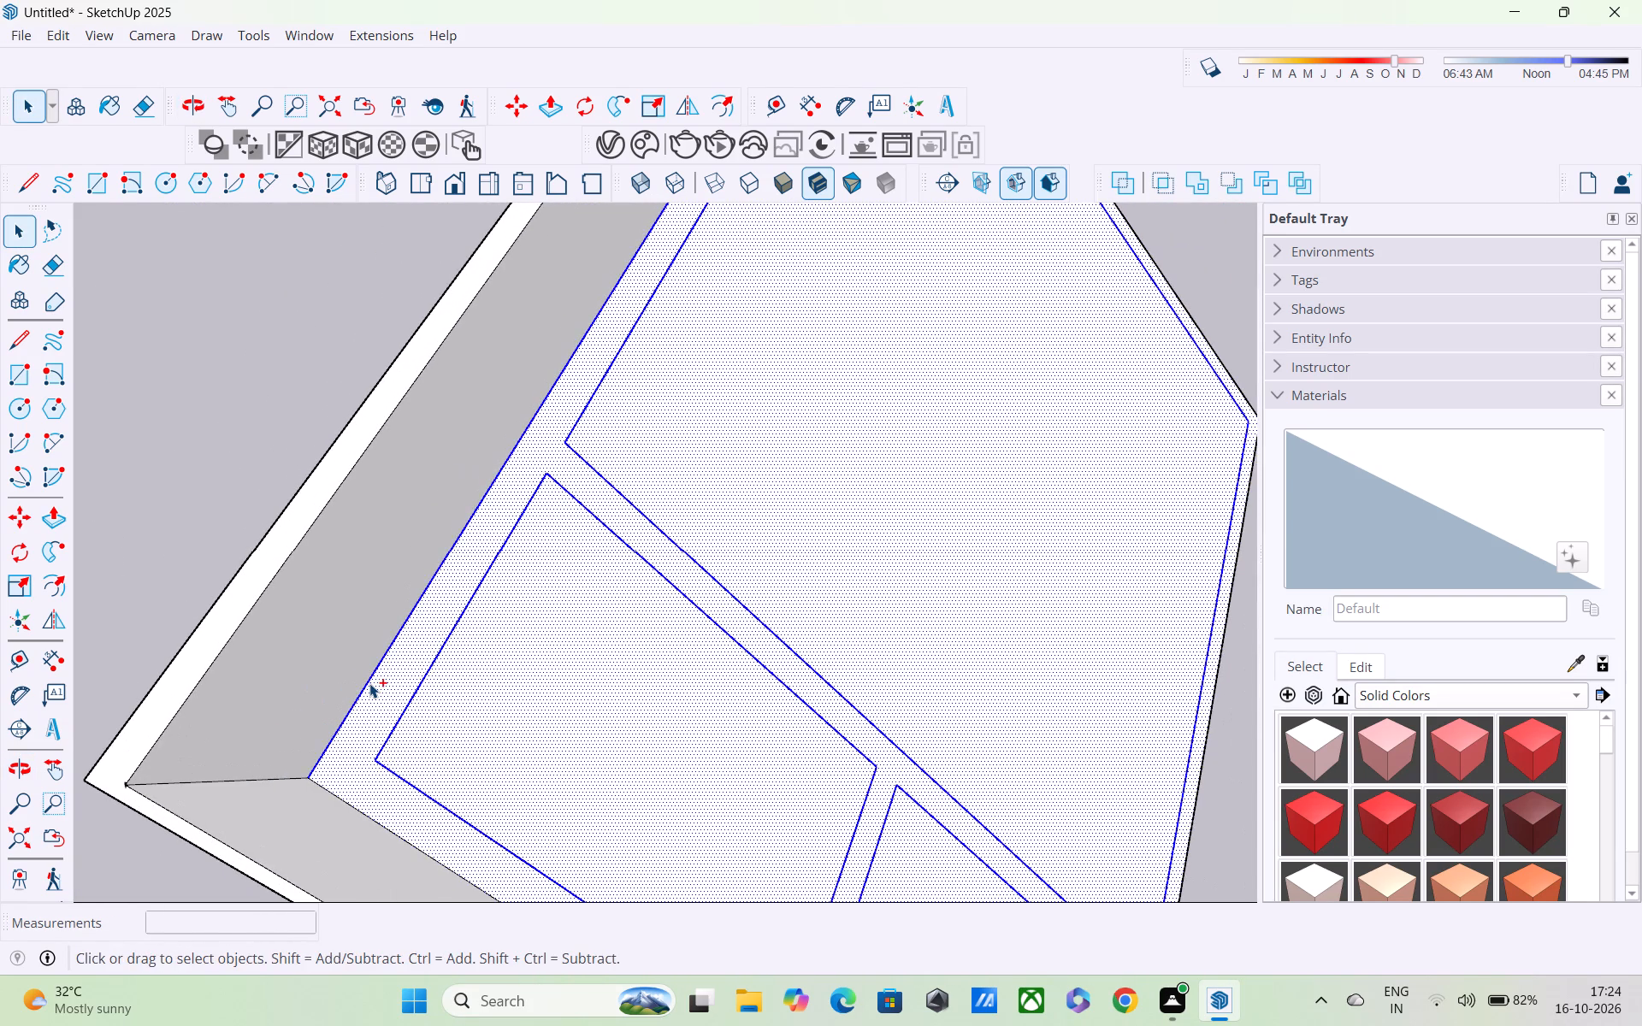
scroll(370, 684, "down", 6, "ctrl")
left_click(393, 780, "ctrl")
scroll(393, 780, "down", 2, "ctrl")
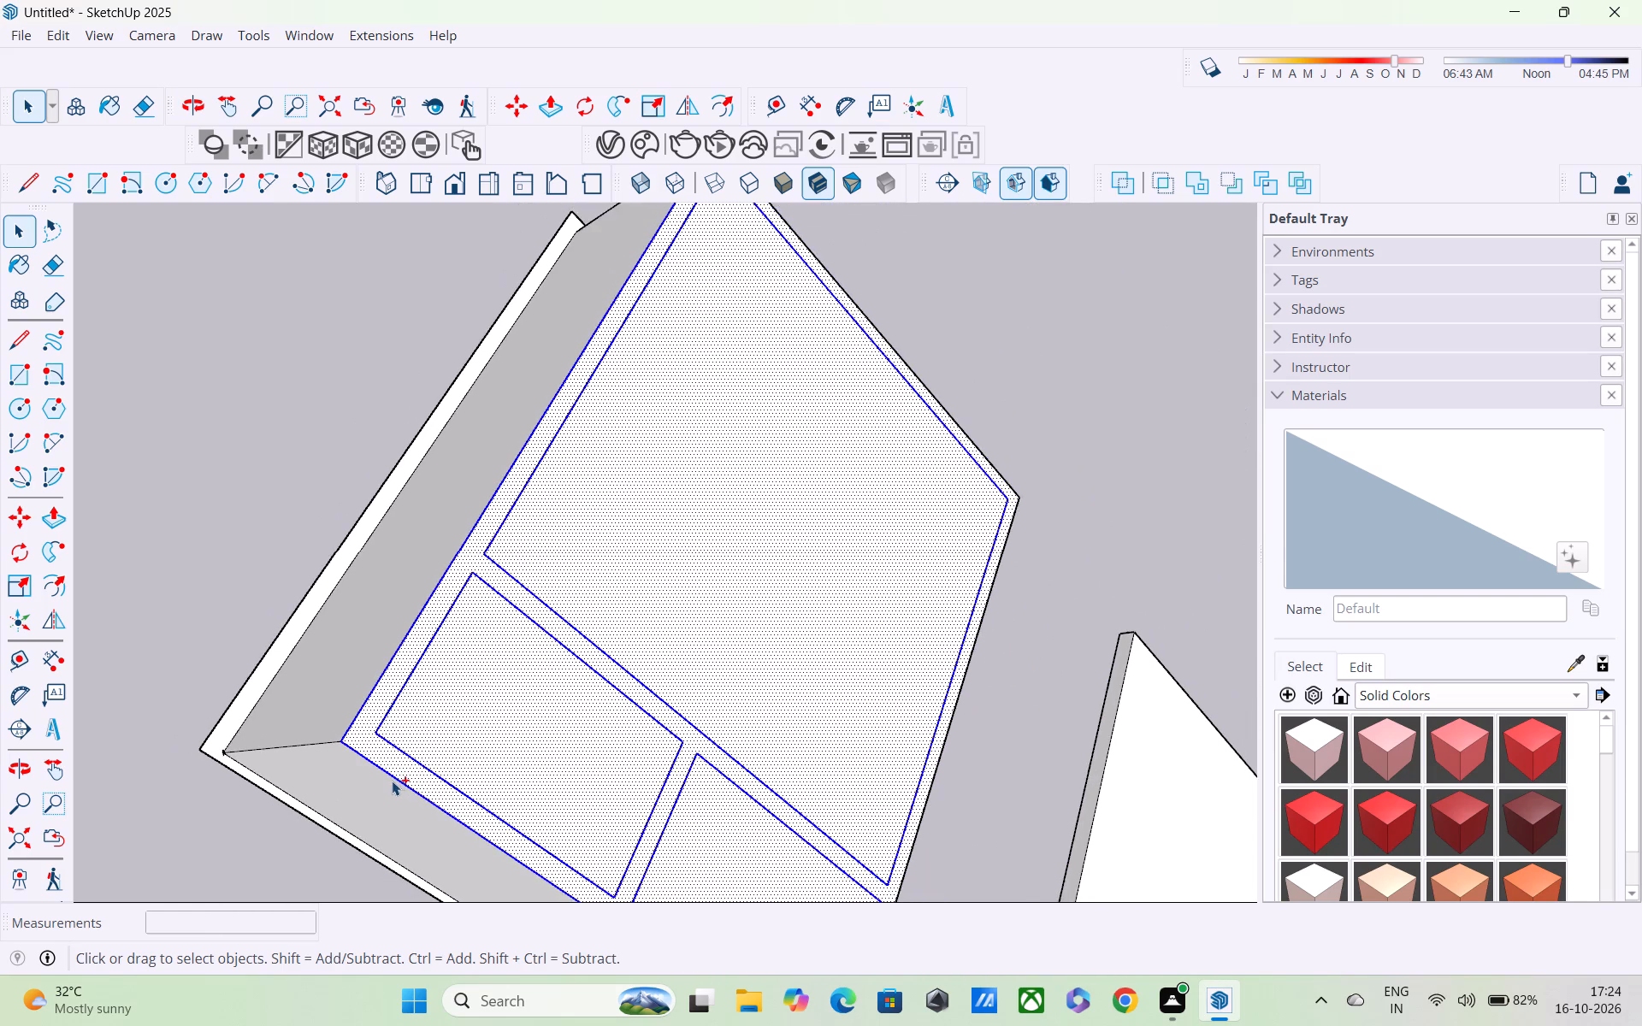
scroll(392, 781, "down", 1, "ctrl")
middle_click_drag(380, 778, 170, 577, "ctrl")
scroll(170, 574, "up", 1, "ctrl")
scroll(251, 705, "down", 3, "ctrl")
middle_click_drag(285, 769, 158, 479, "ctrl")
scroll(399, 804, "up", 5, "ctrl")
scroll(446, 836, "down", 1, "ctrl")
middle_click_drag(444, 817, 373, 612, "ctrl")
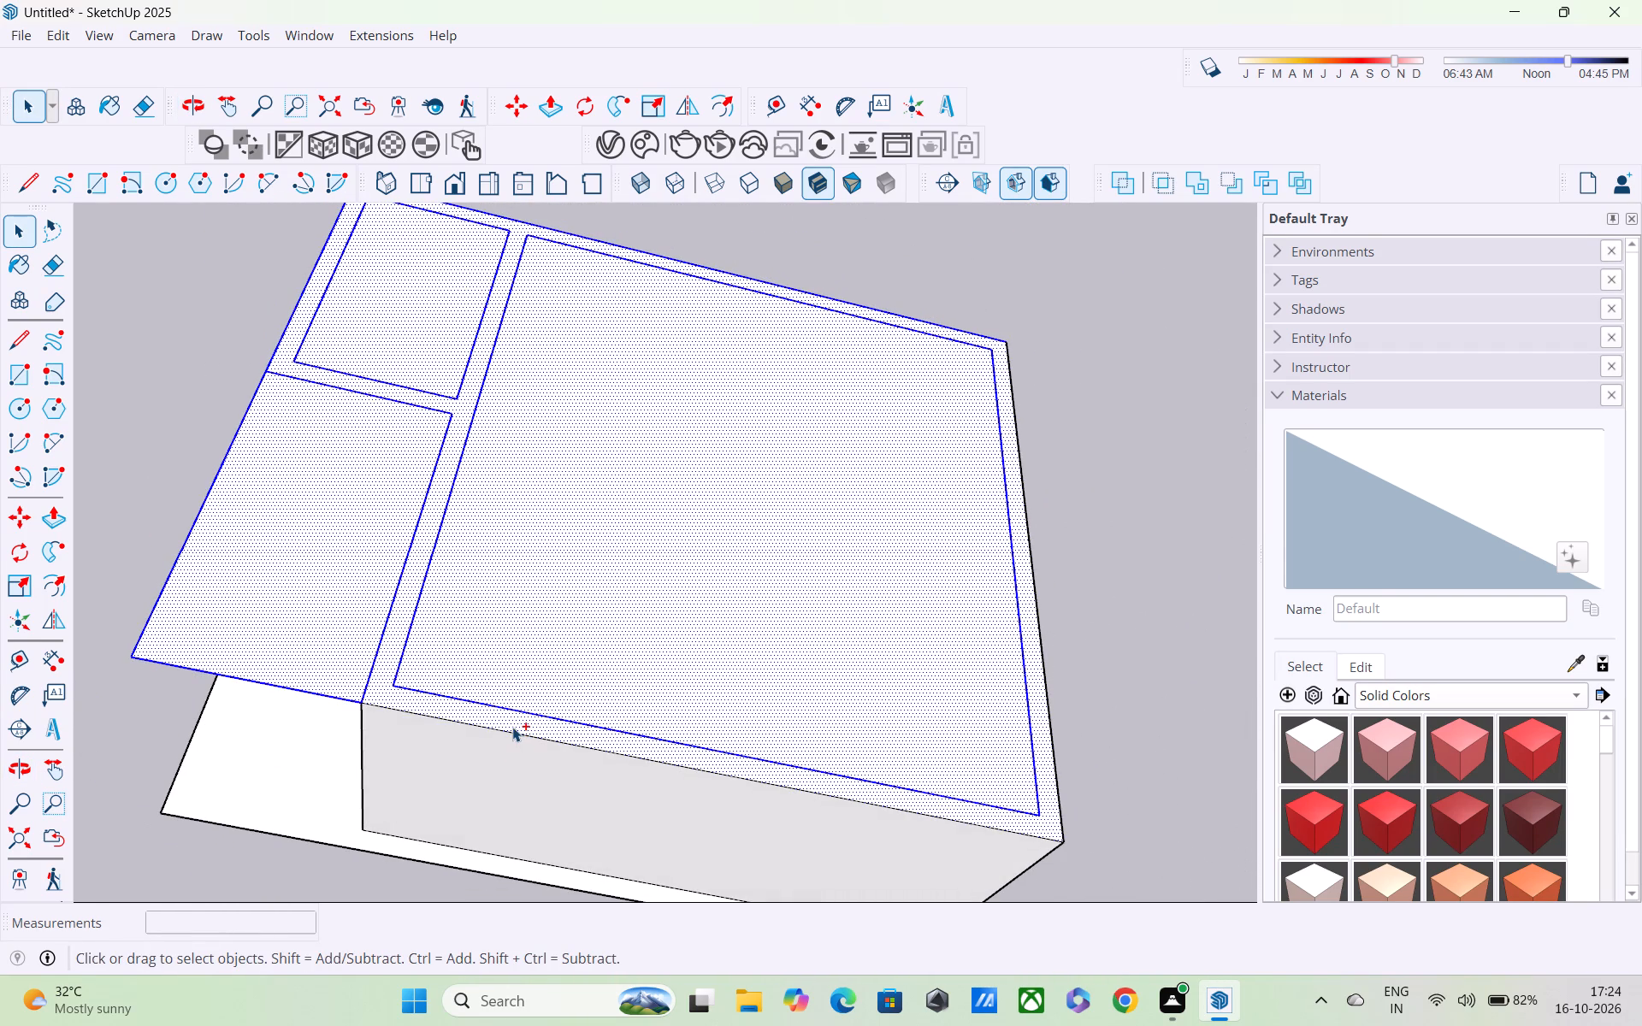
left_click(512, 730, "ctrl")
scroll(513, 746, "down", 1, "ctrl")
middle_click_drag(481, 732, 265, 622, "ctrl")
scroll(965, 817, "up", 2, "ctrl")
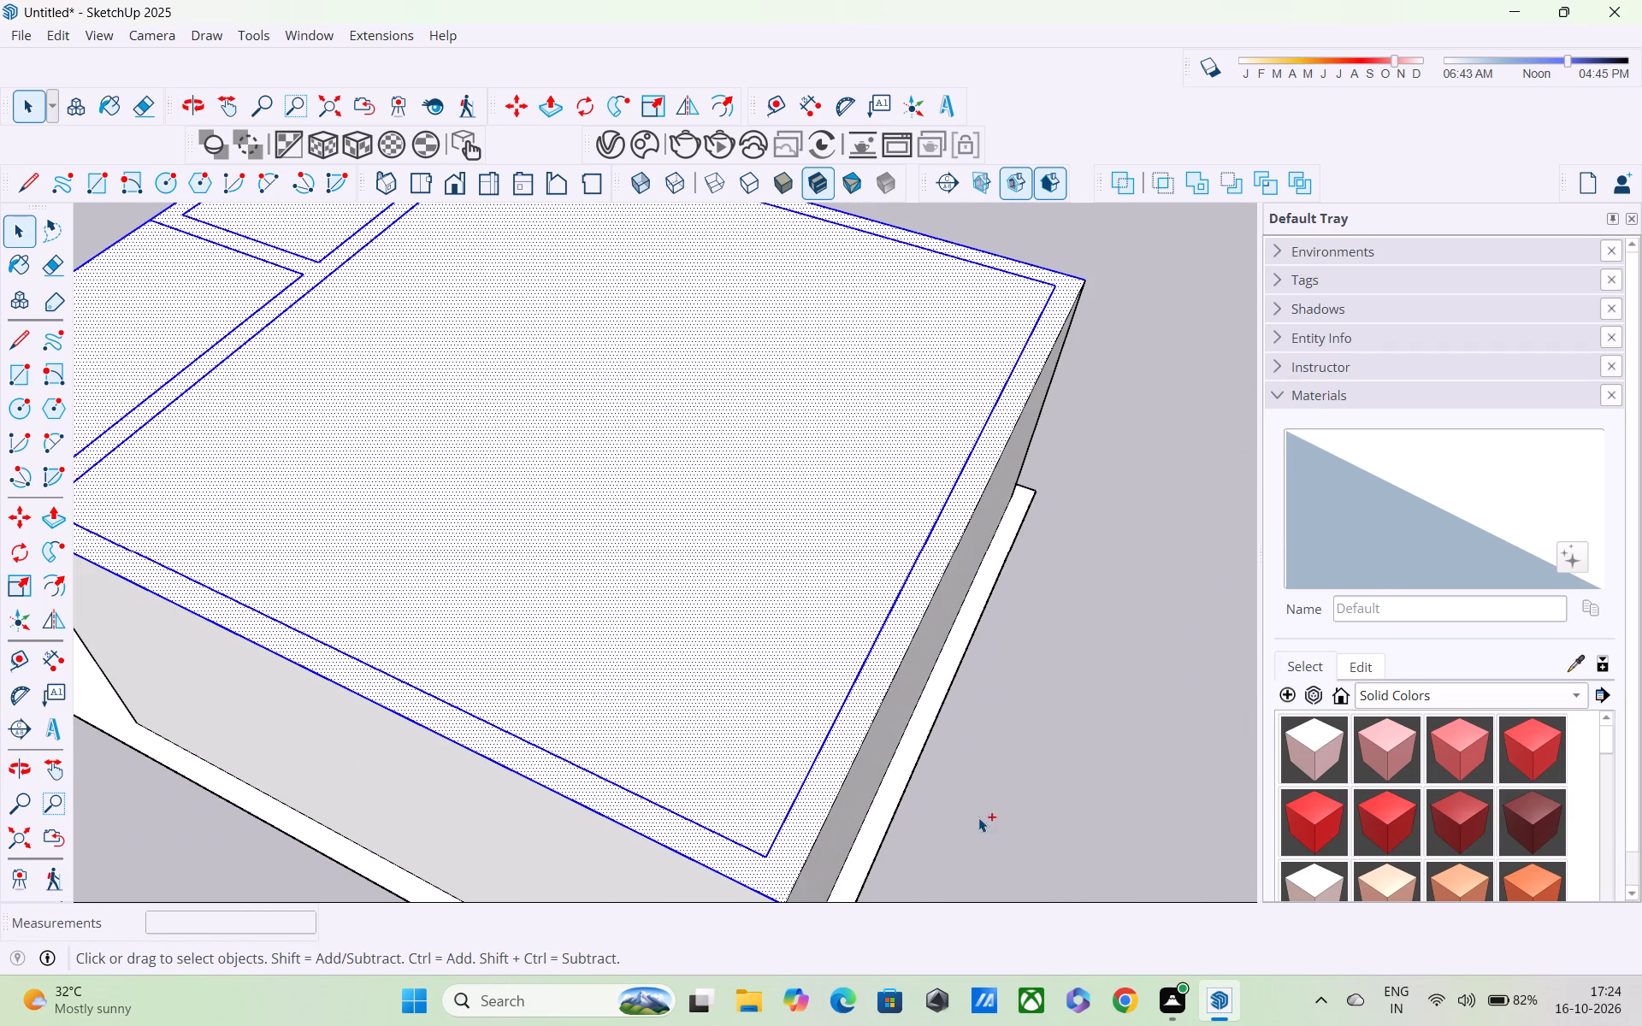
scroll(978, 817, "up", 1, "ctrl")
left_click(842, 784, "ctrl")
scroll(841, 784, "down", 5, "ctrl")
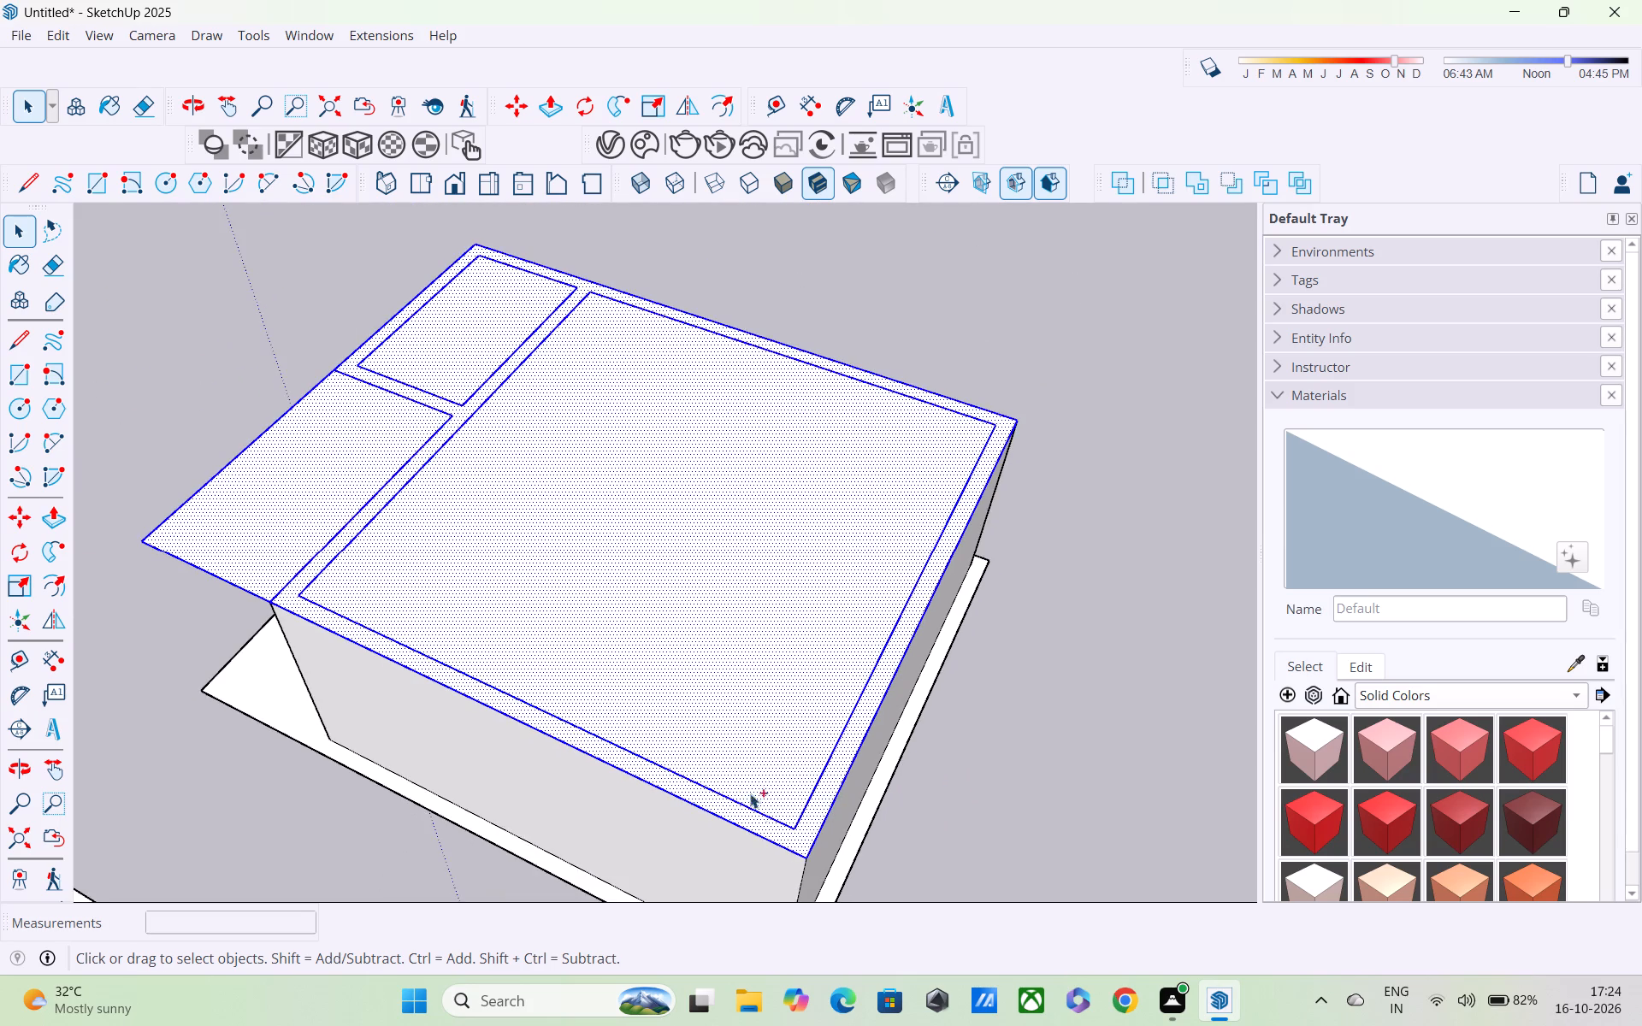
middle_click_drag(771, 815, 1160, 772, "ctrl")
scroll(874, 741, "down", 2, "ctrl")
middle_click_drag(877, 758, 902, 840, "ctrl")
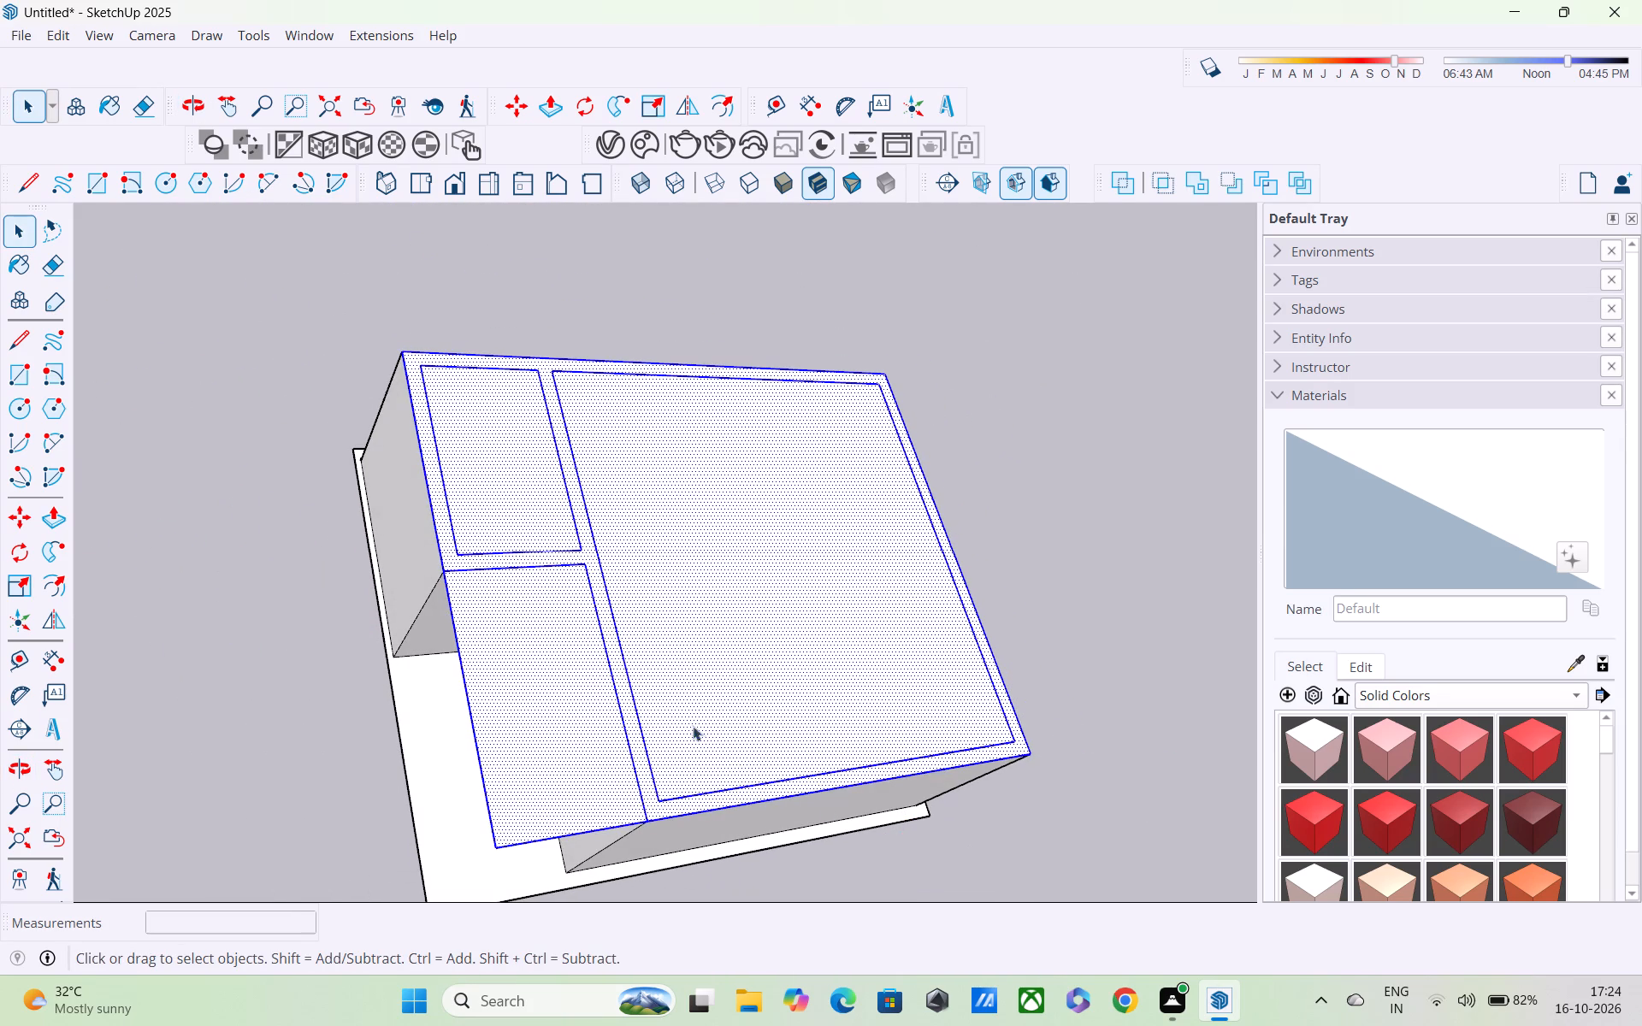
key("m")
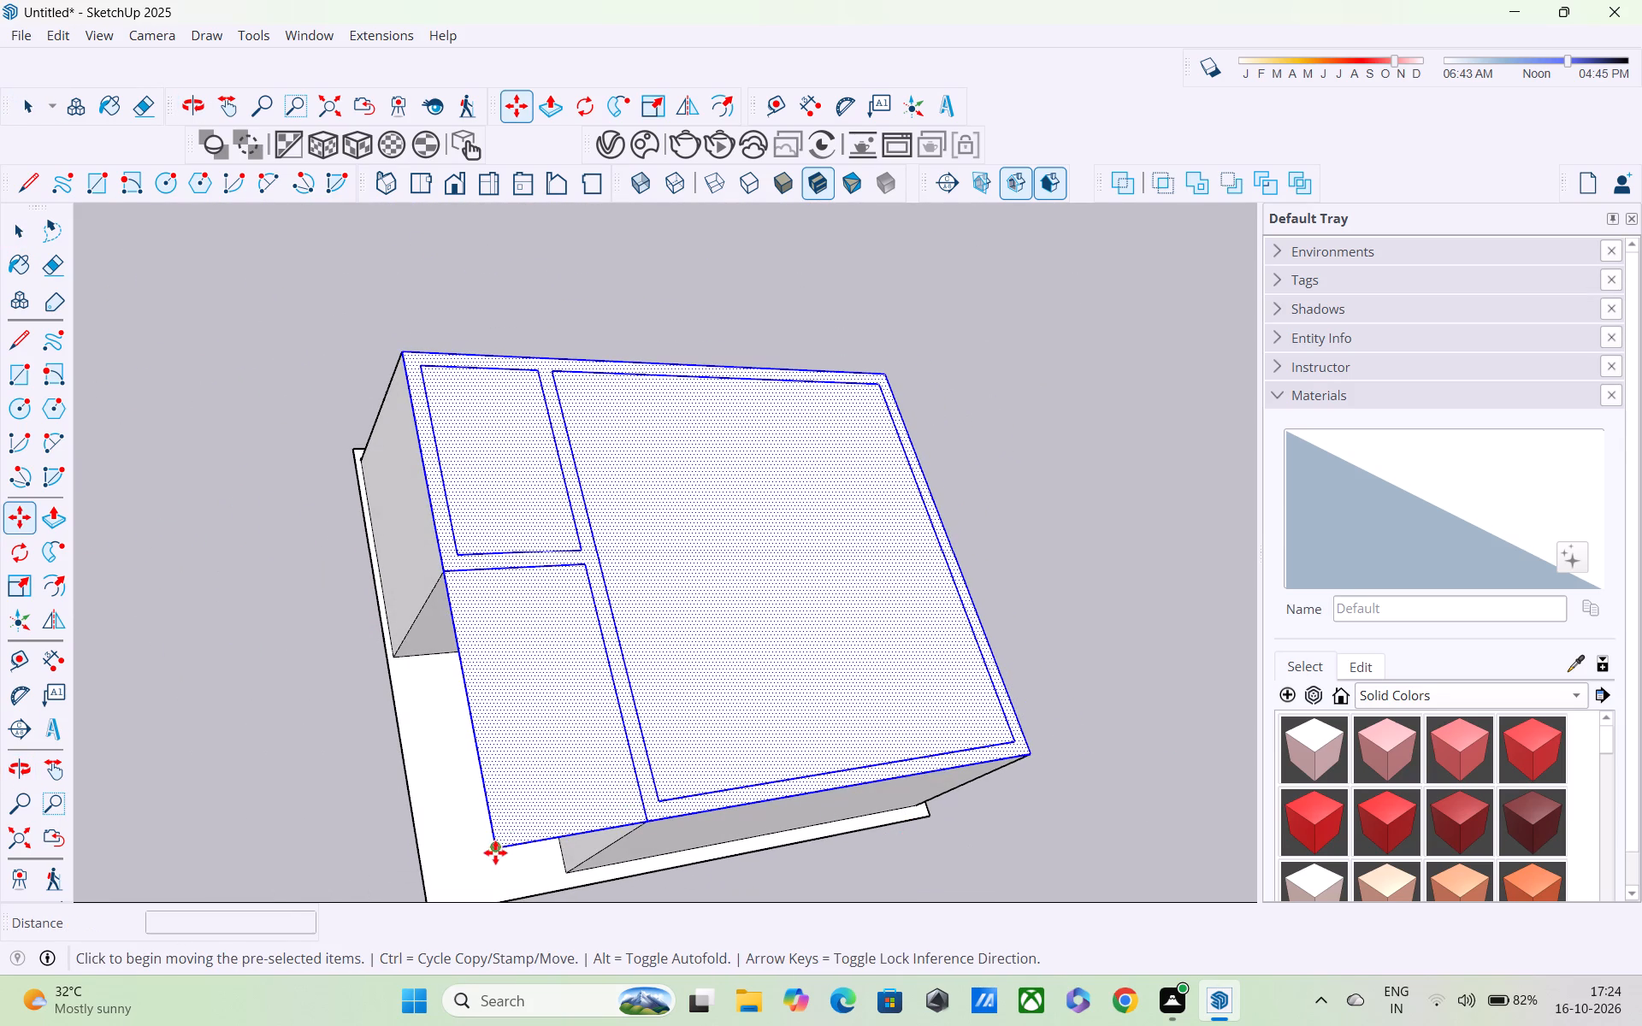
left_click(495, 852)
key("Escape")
Make the selected roof faces and edges a group.
left_click(29, 32)
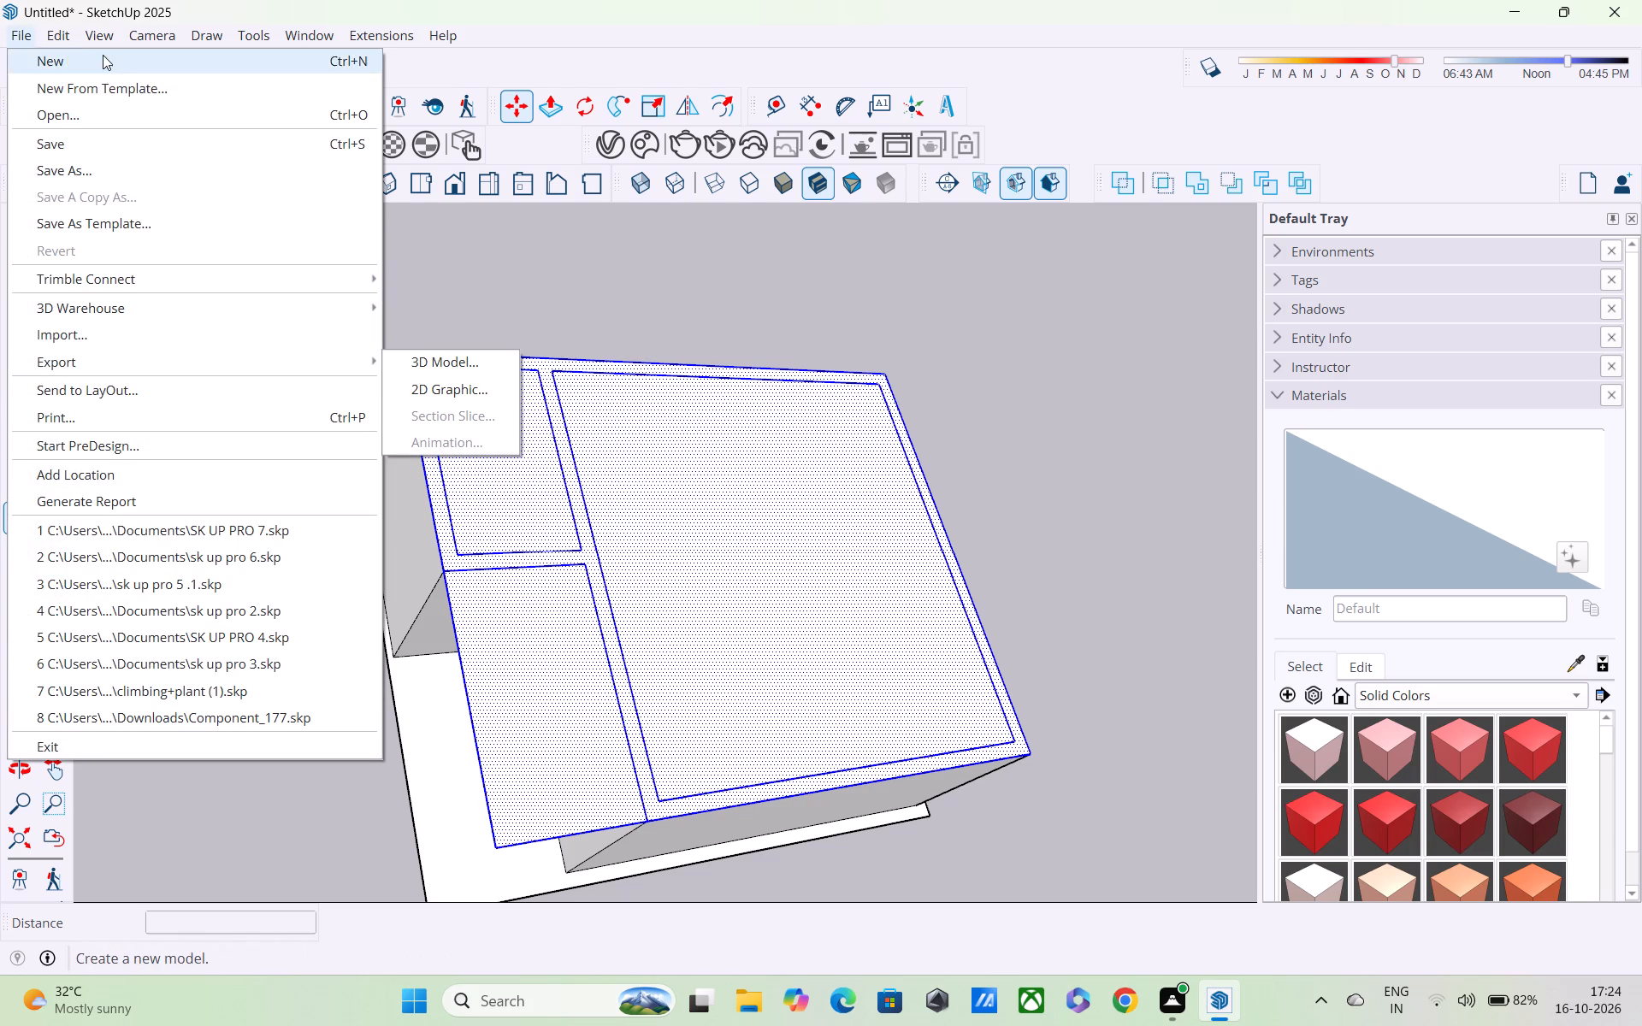
left_click(64, 30)
left_click(64, 36)
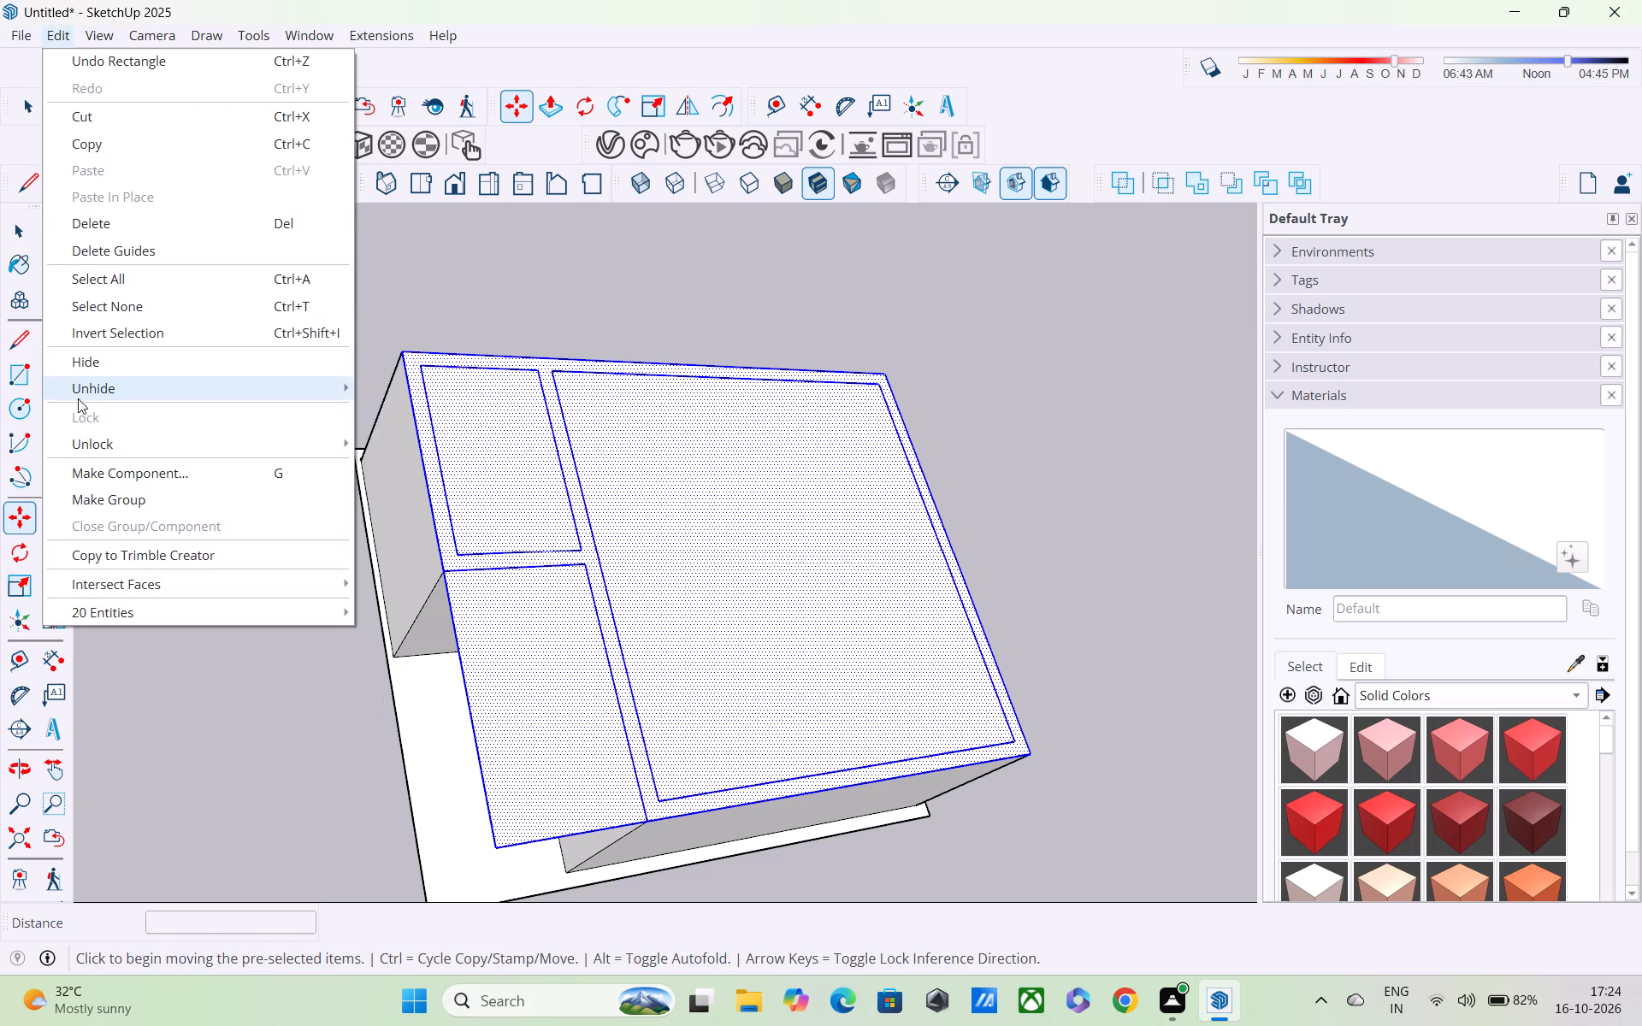
left_click(89, 494)
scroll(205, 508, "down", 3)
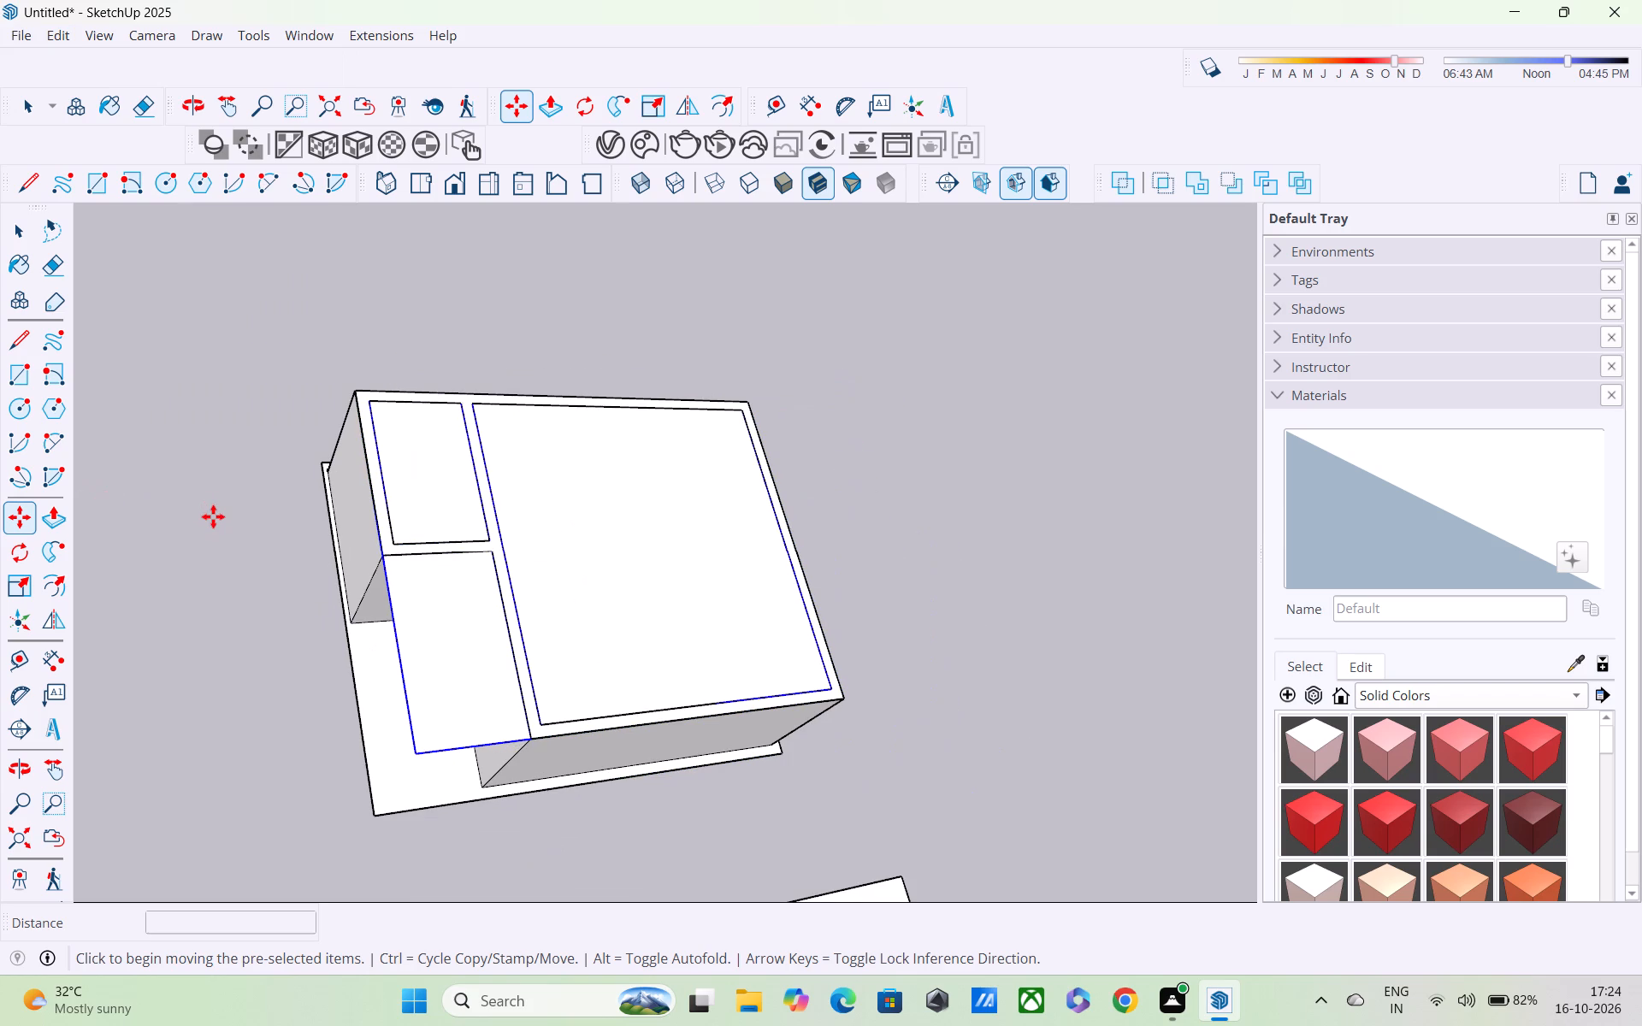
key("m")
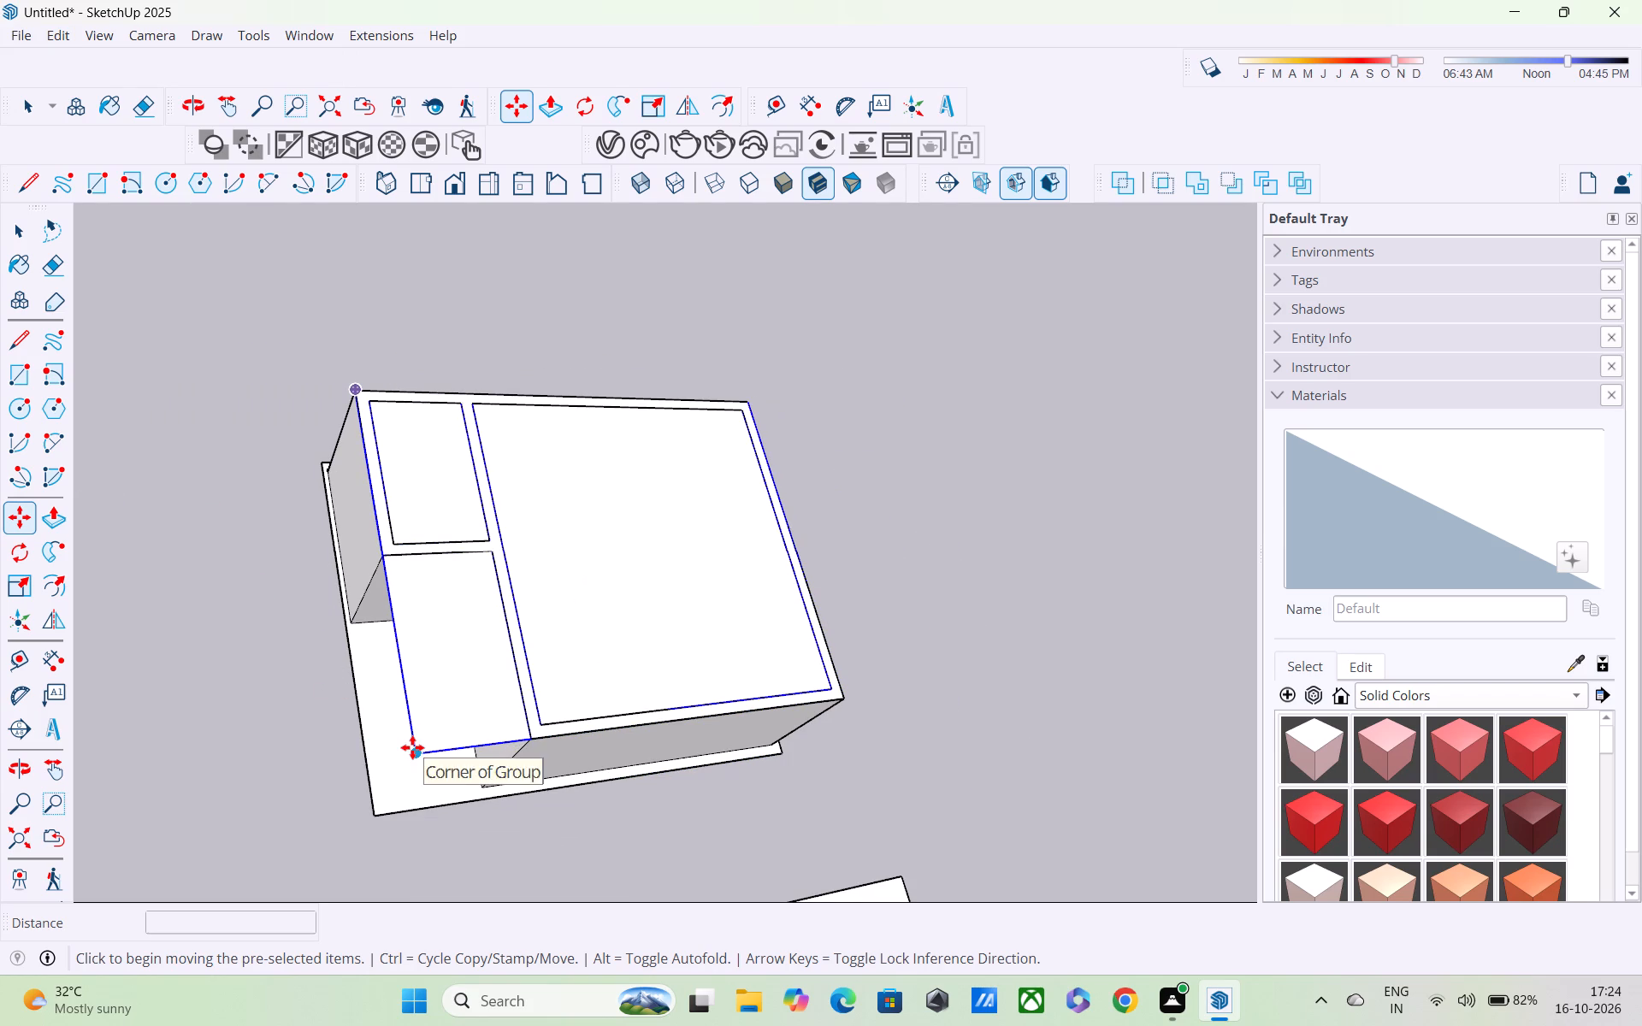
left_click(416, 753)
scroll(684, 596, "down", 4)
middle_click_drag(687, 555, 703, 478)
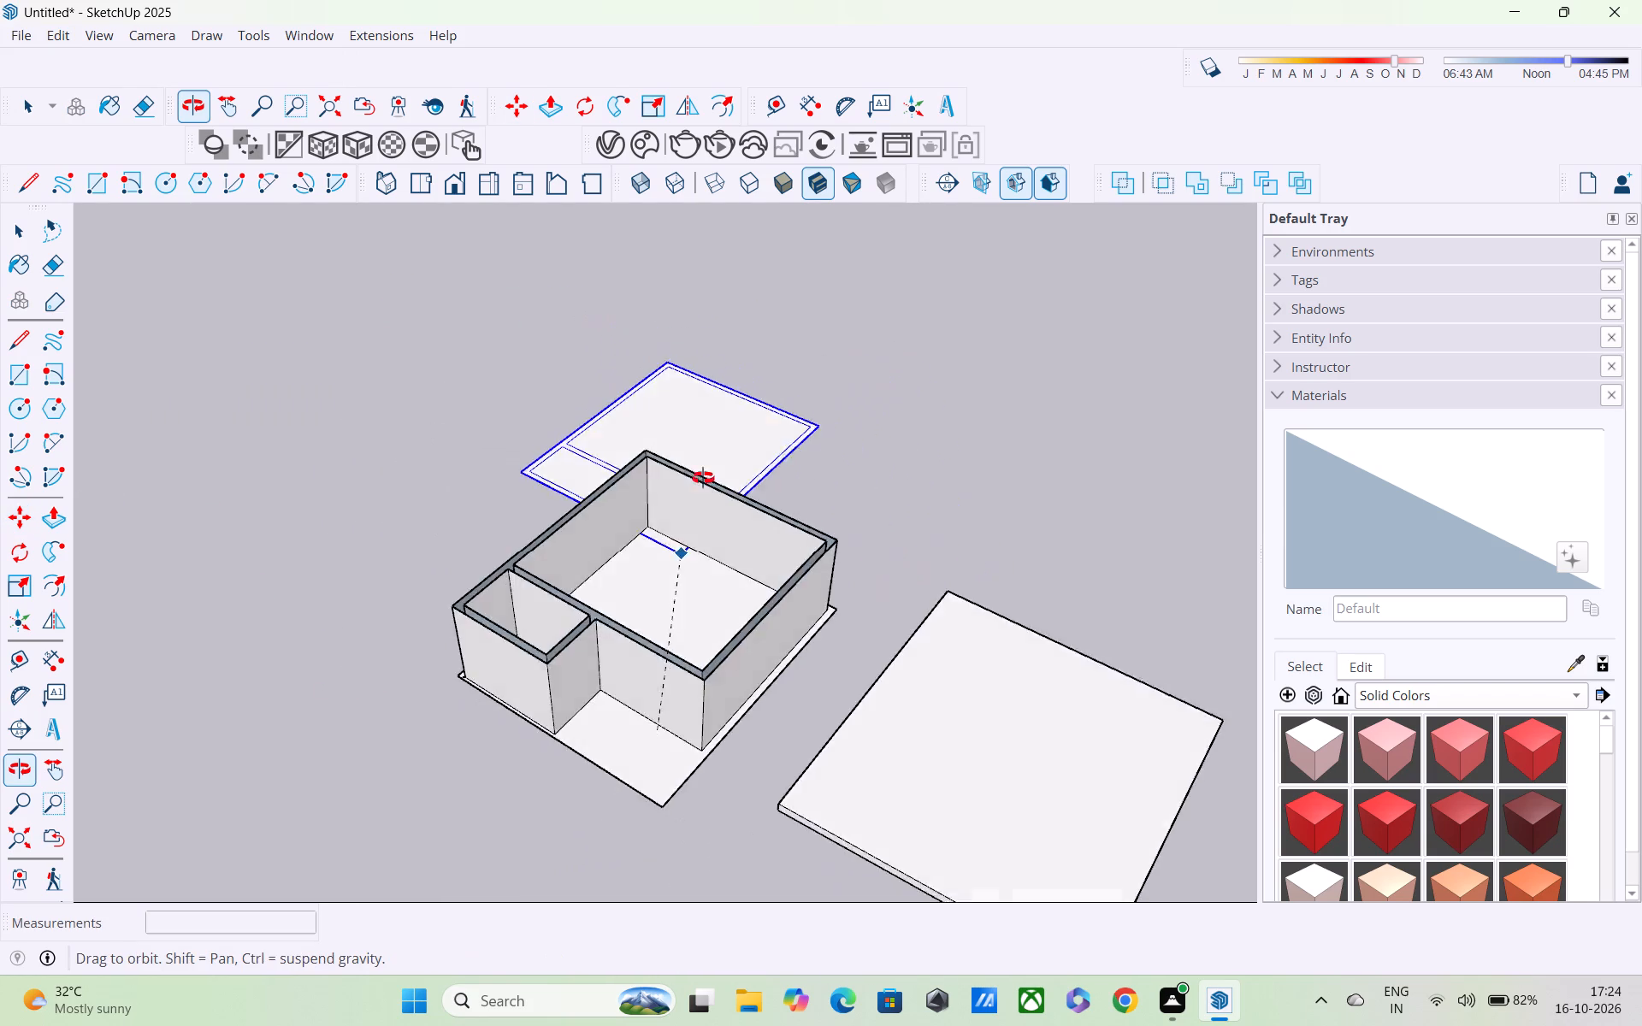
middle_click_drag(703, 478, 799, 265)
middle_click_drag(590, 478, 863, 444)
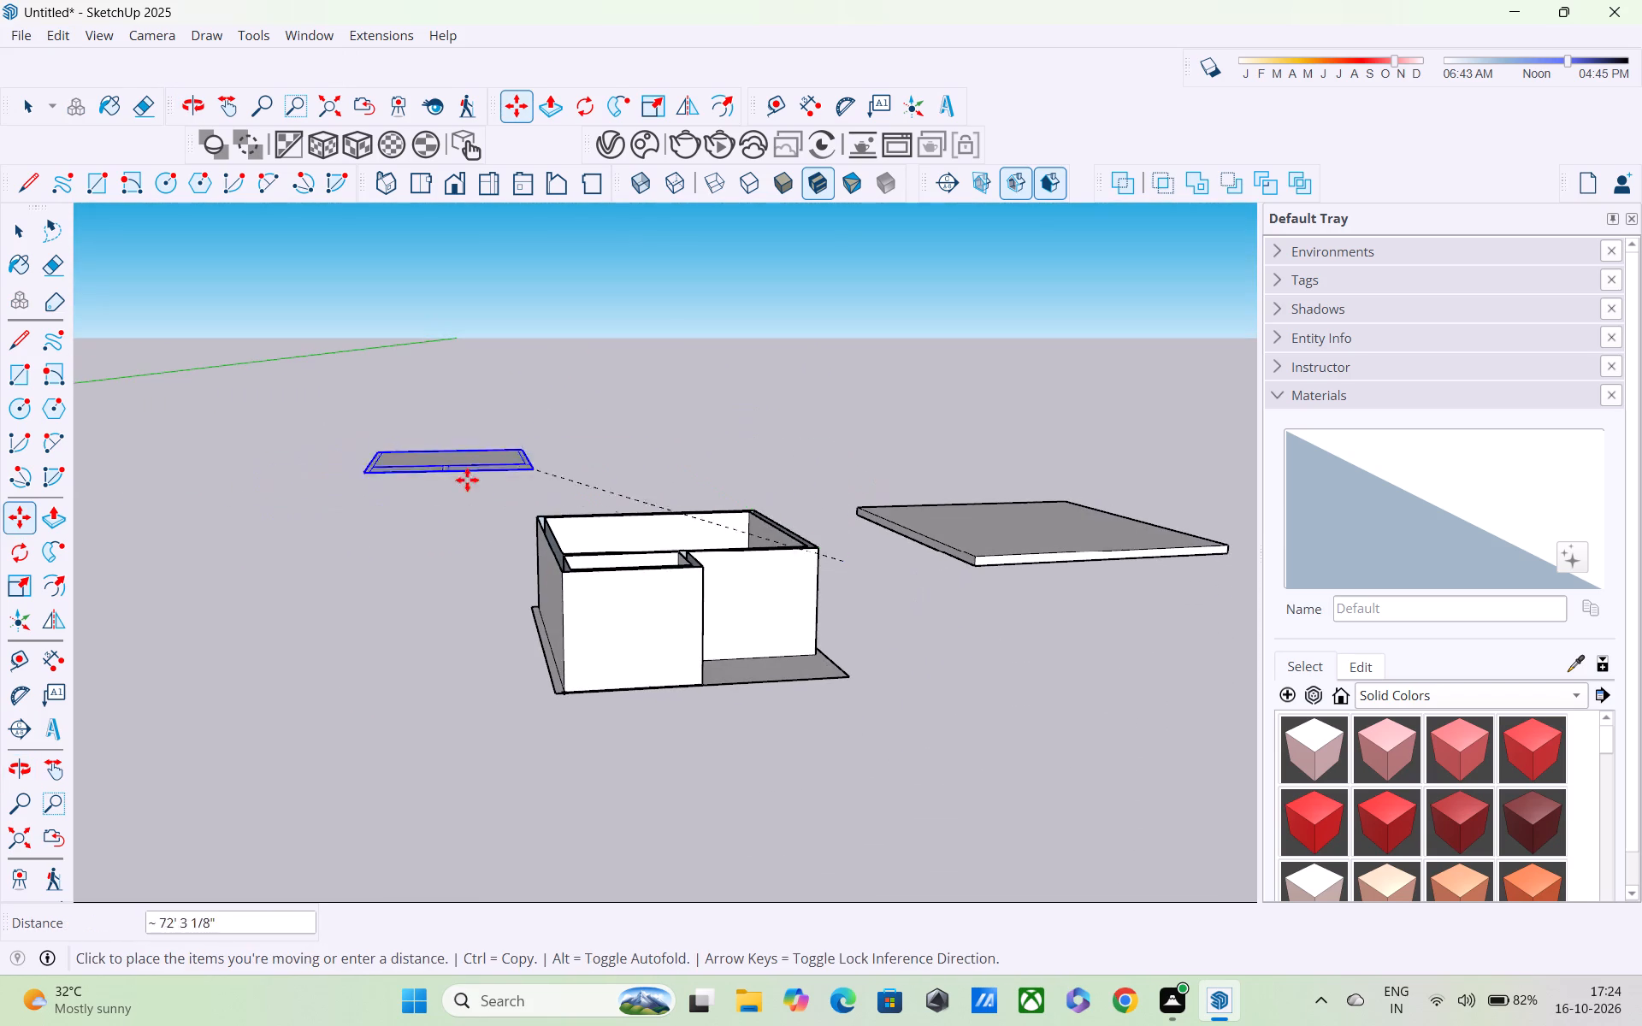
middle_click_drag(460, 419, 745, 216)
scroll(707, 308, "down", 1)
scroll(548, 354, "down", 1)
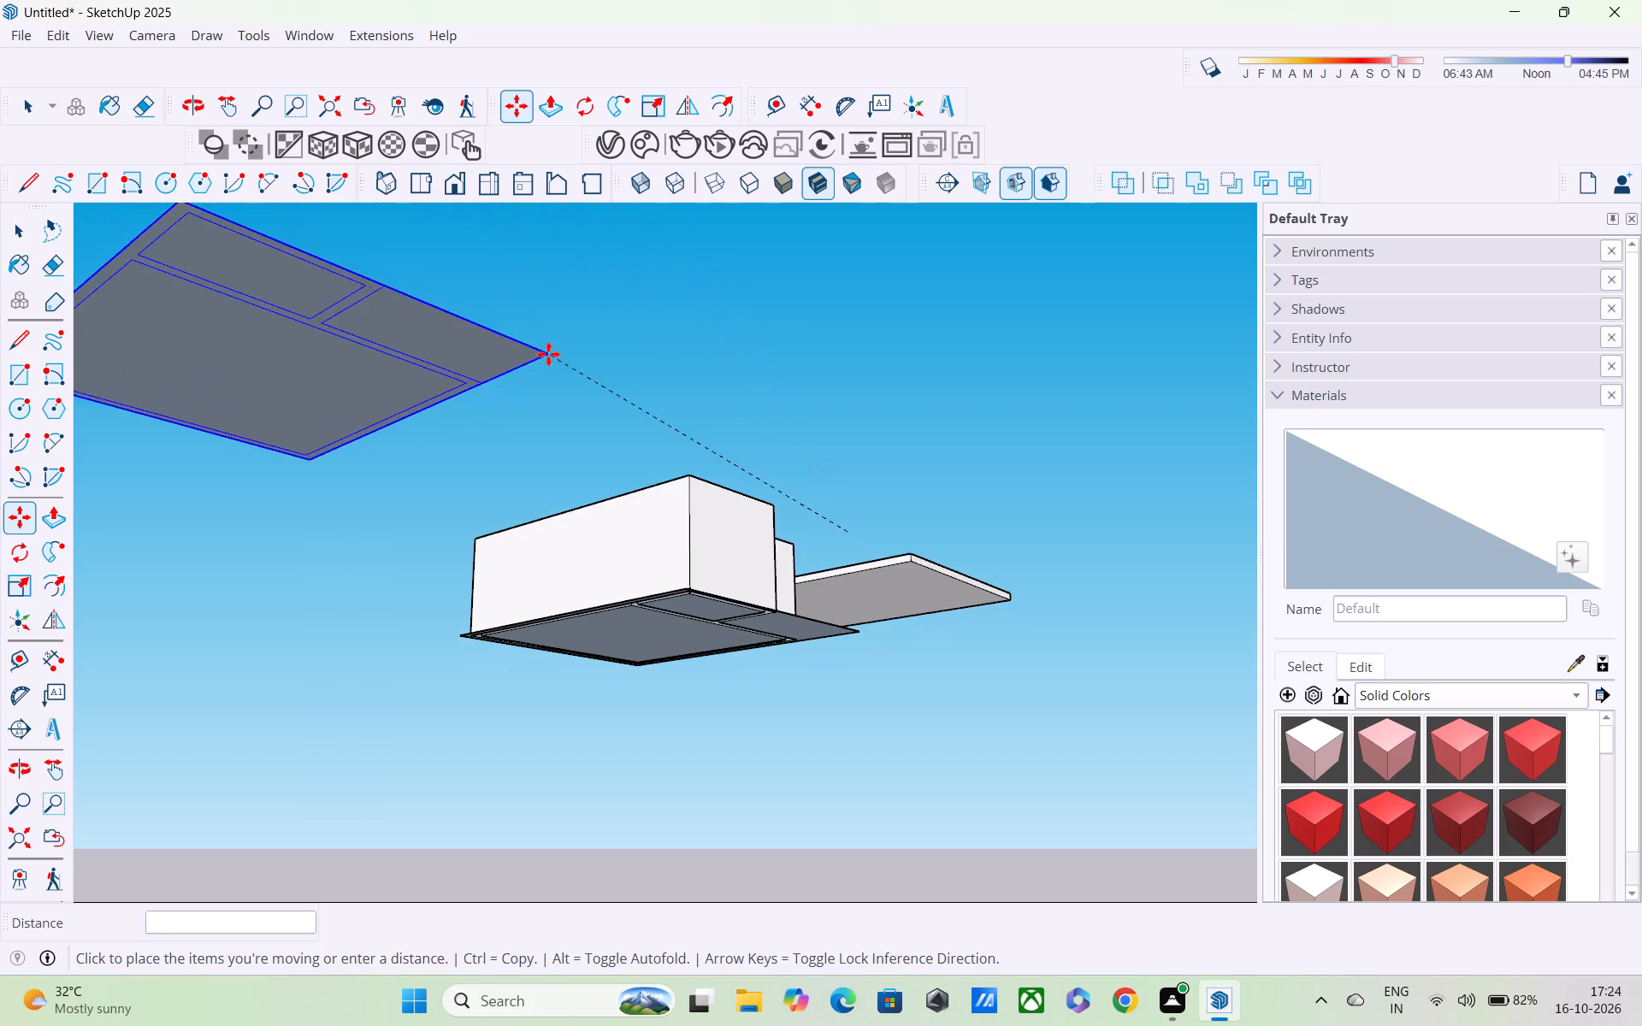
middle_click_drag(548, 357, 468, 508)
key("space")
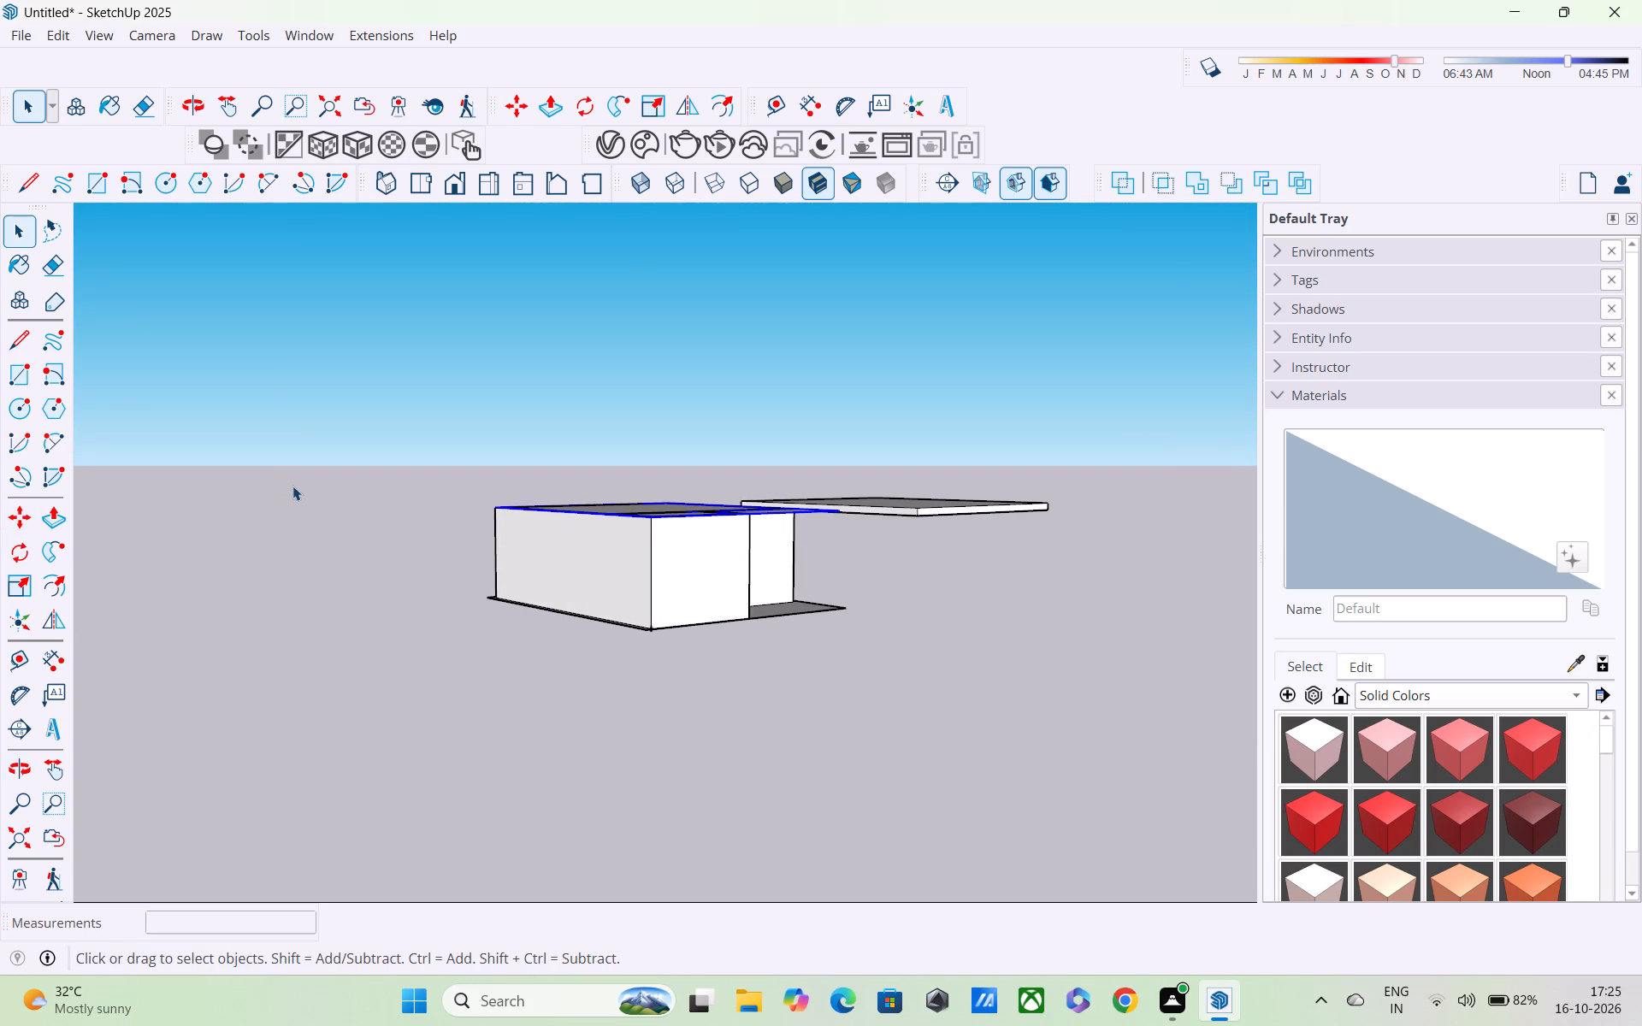
Move the flat roof group by its outer corner off the wall tops to the empty area beside the building.
scroll(293, 485, "down", 3)
middle_click_drag(555, 500, 565, 687)
scroll(650, 603, "up", 5)
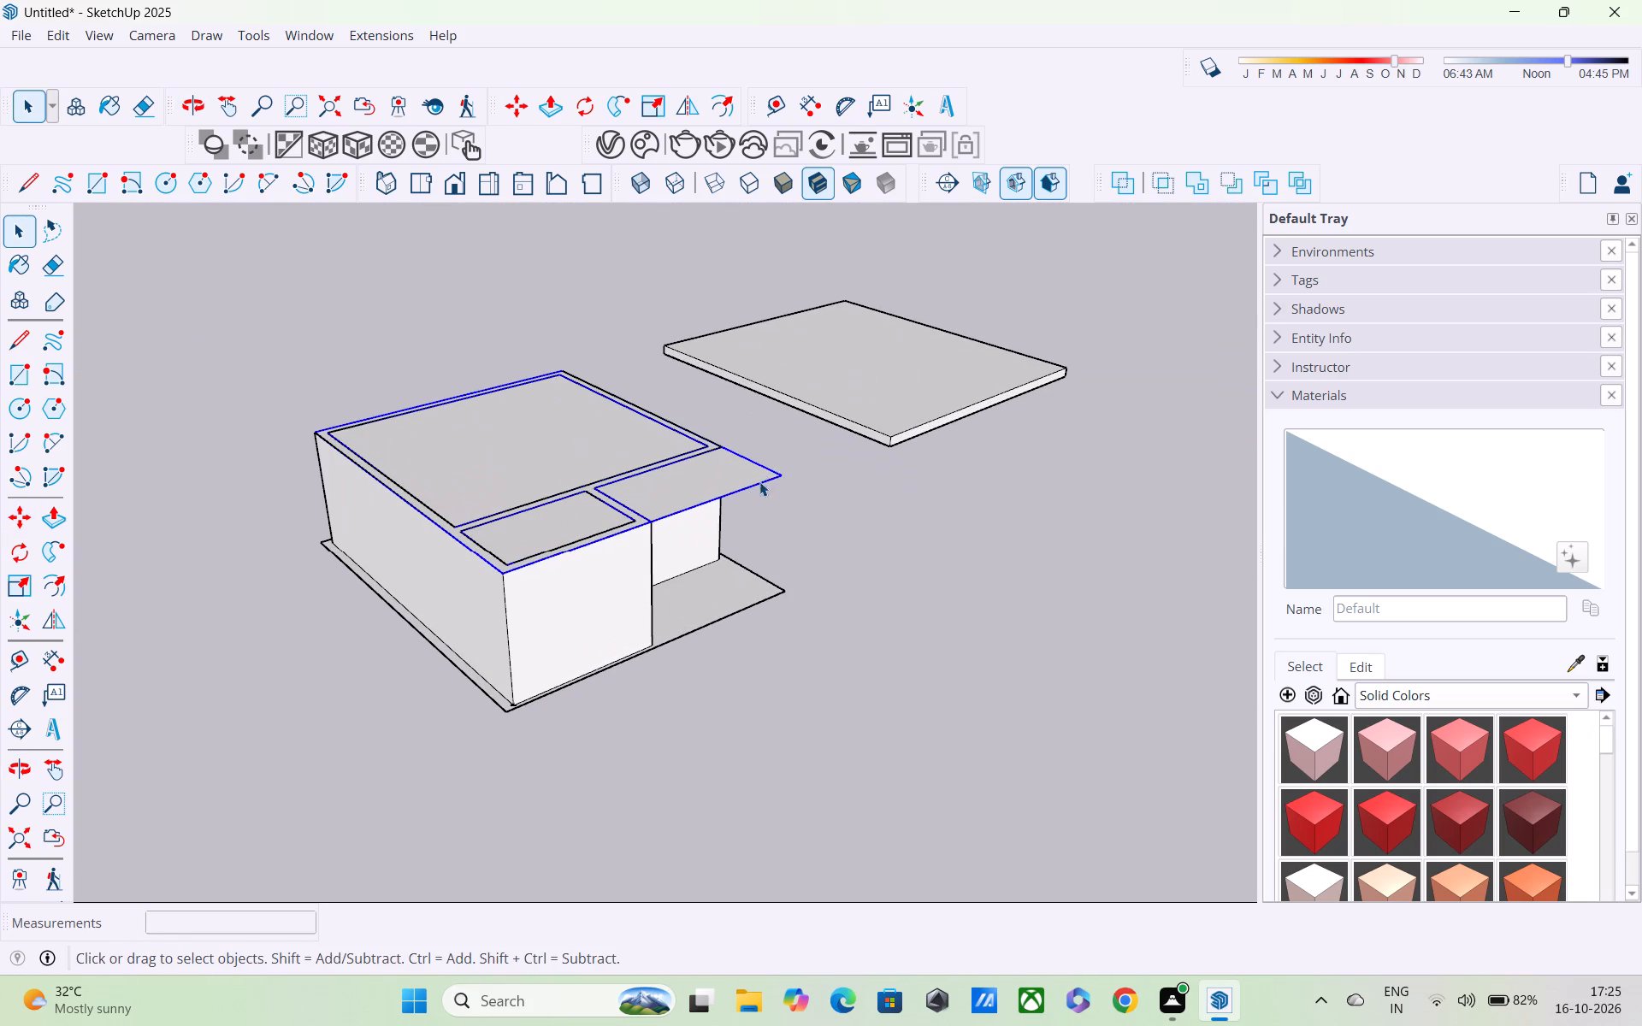
key("m")
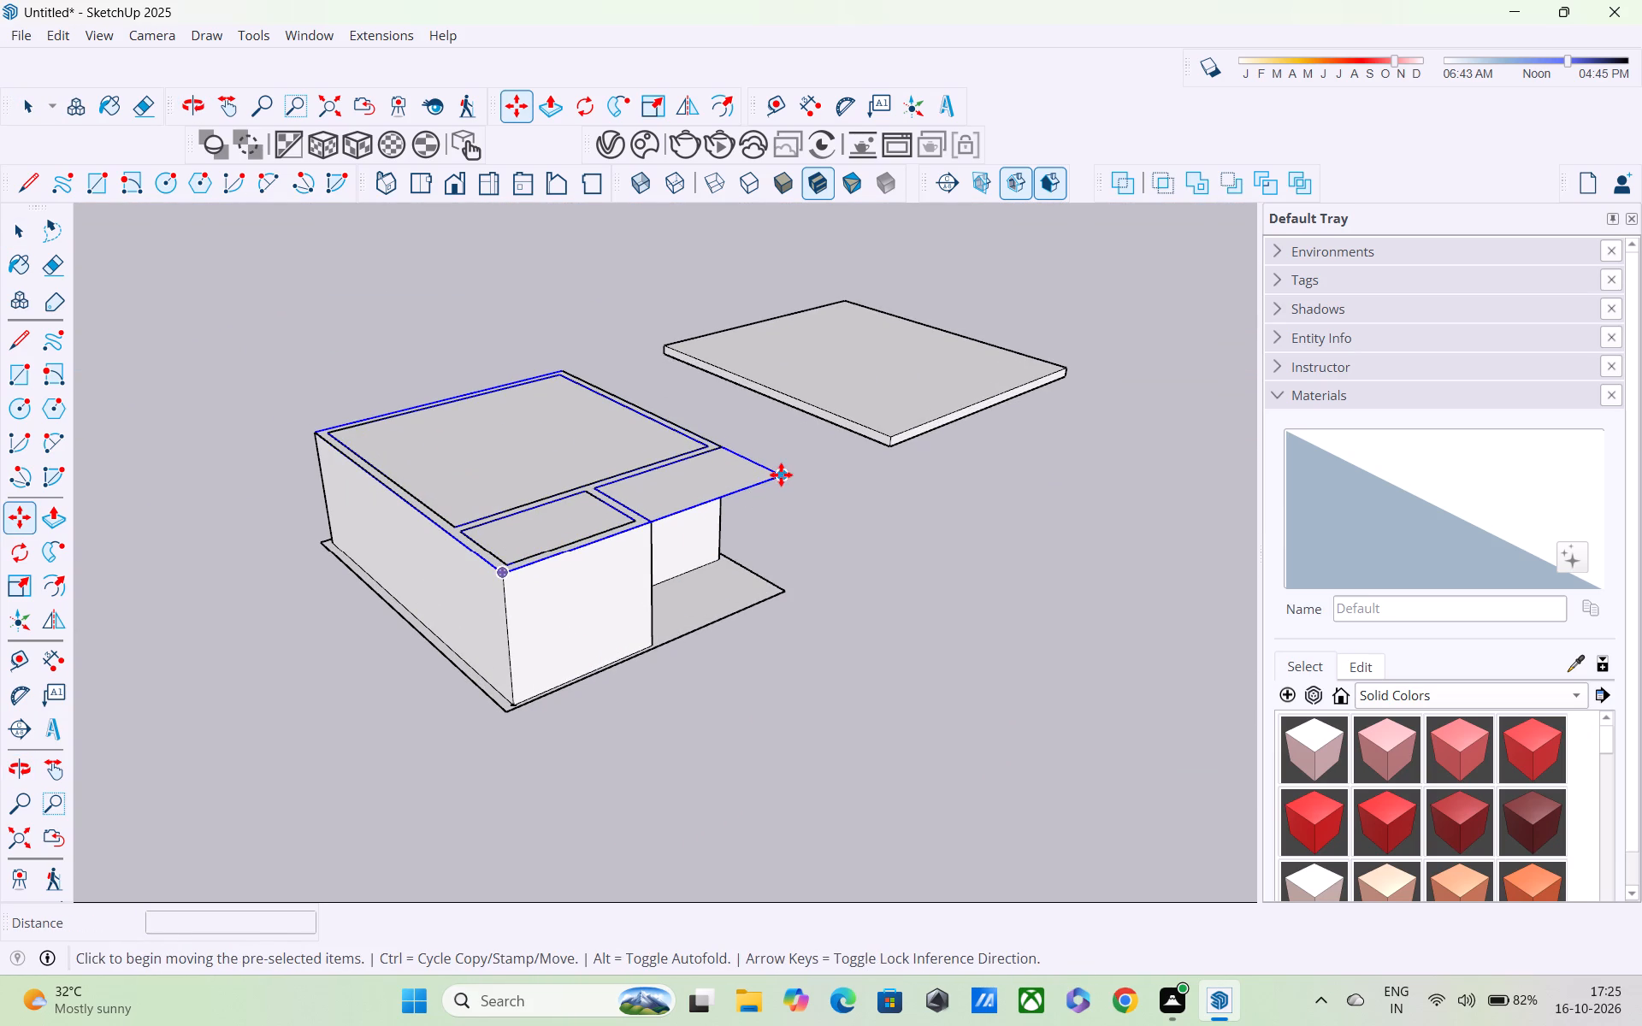
left_click(781, 474)
scroll(464, 358, "down", 3)
left_click(386, 321)
middle_click_drag(221, 384, 424, 623)
middle_click_drag(417, 598, 794, 632, "shift")
key("space")
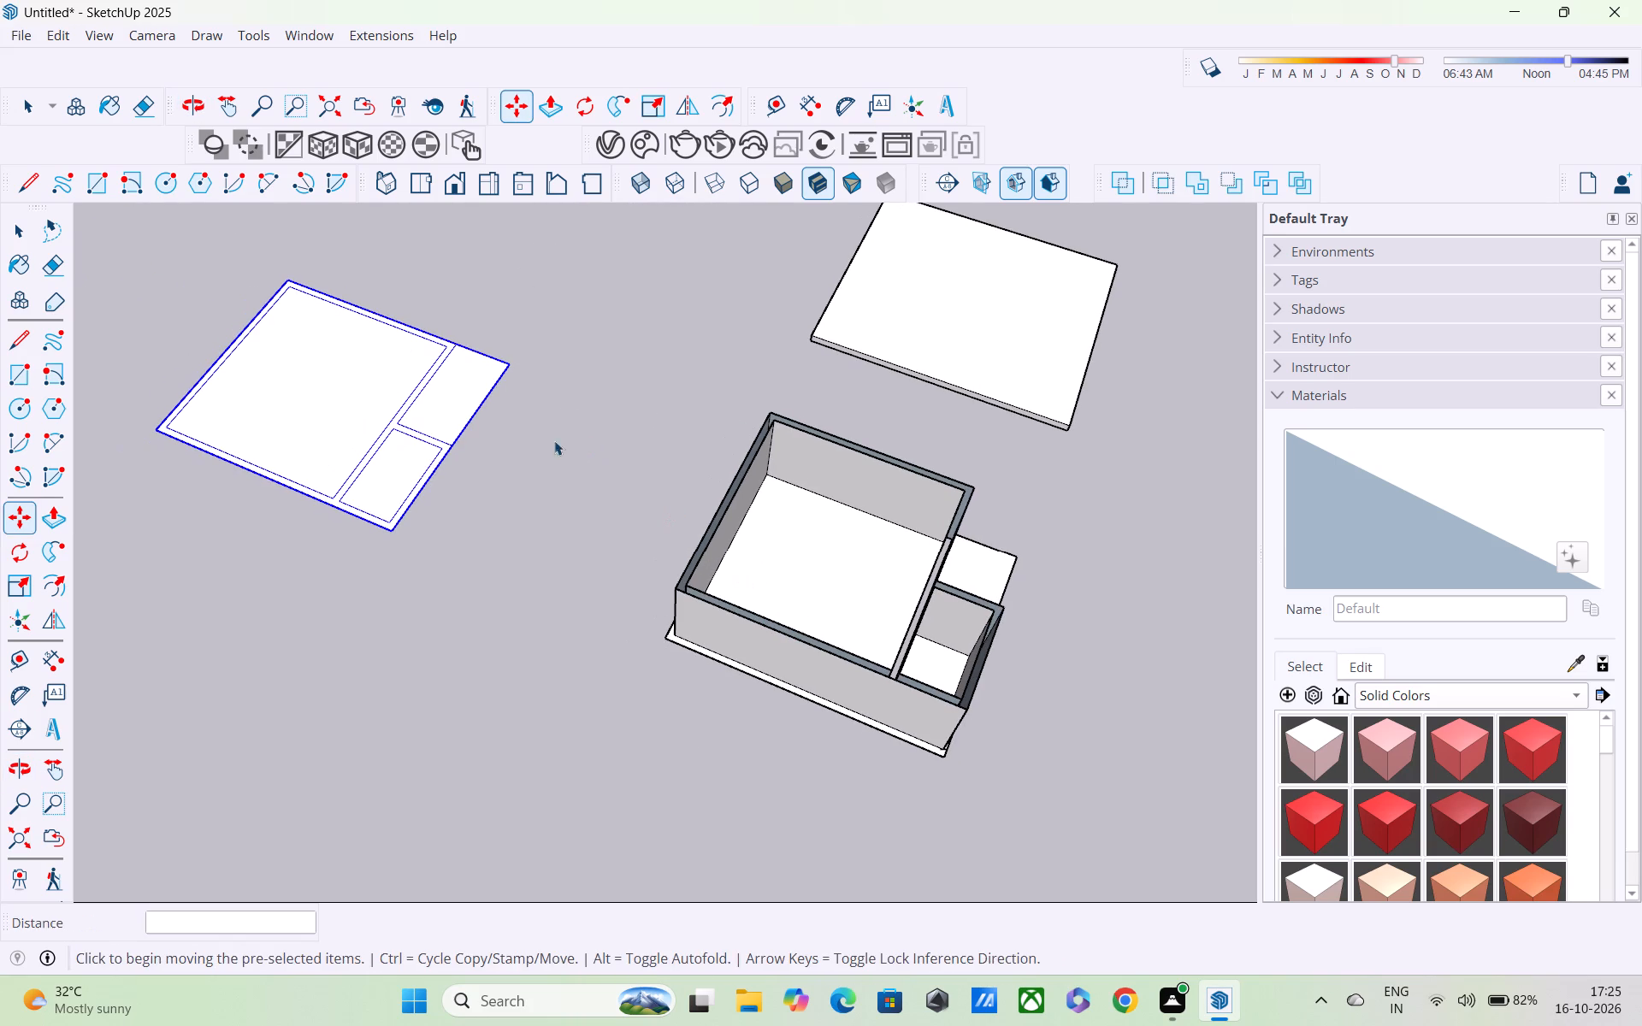
left_click(558, 346)
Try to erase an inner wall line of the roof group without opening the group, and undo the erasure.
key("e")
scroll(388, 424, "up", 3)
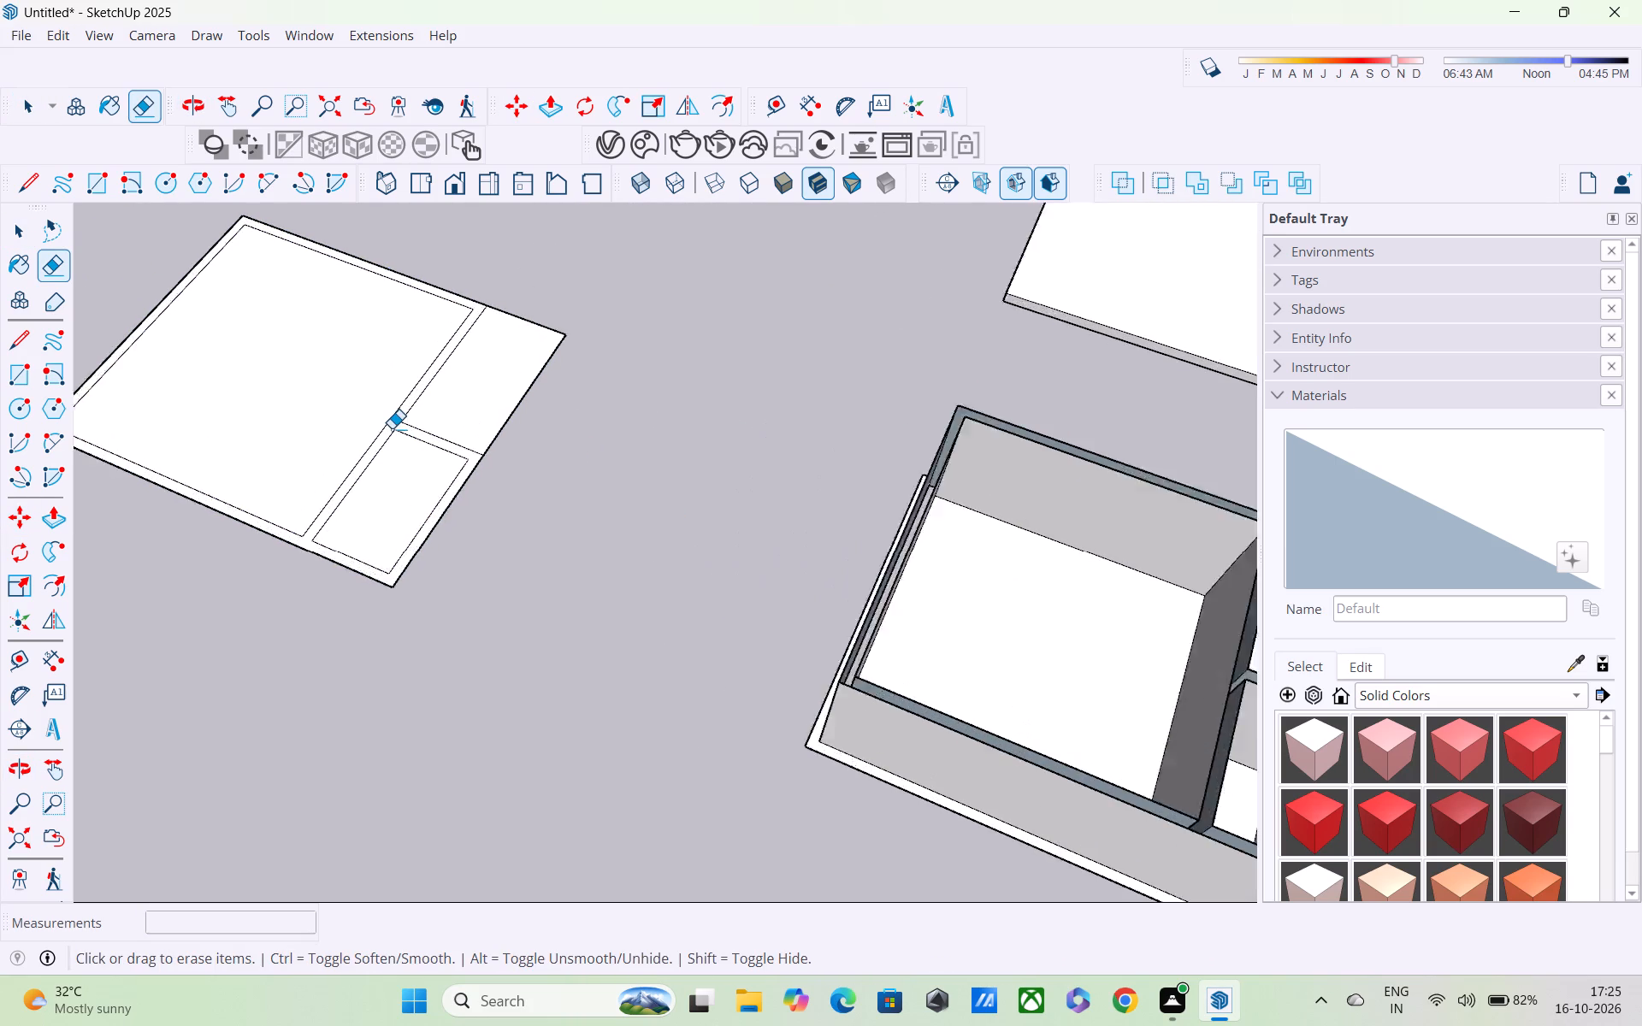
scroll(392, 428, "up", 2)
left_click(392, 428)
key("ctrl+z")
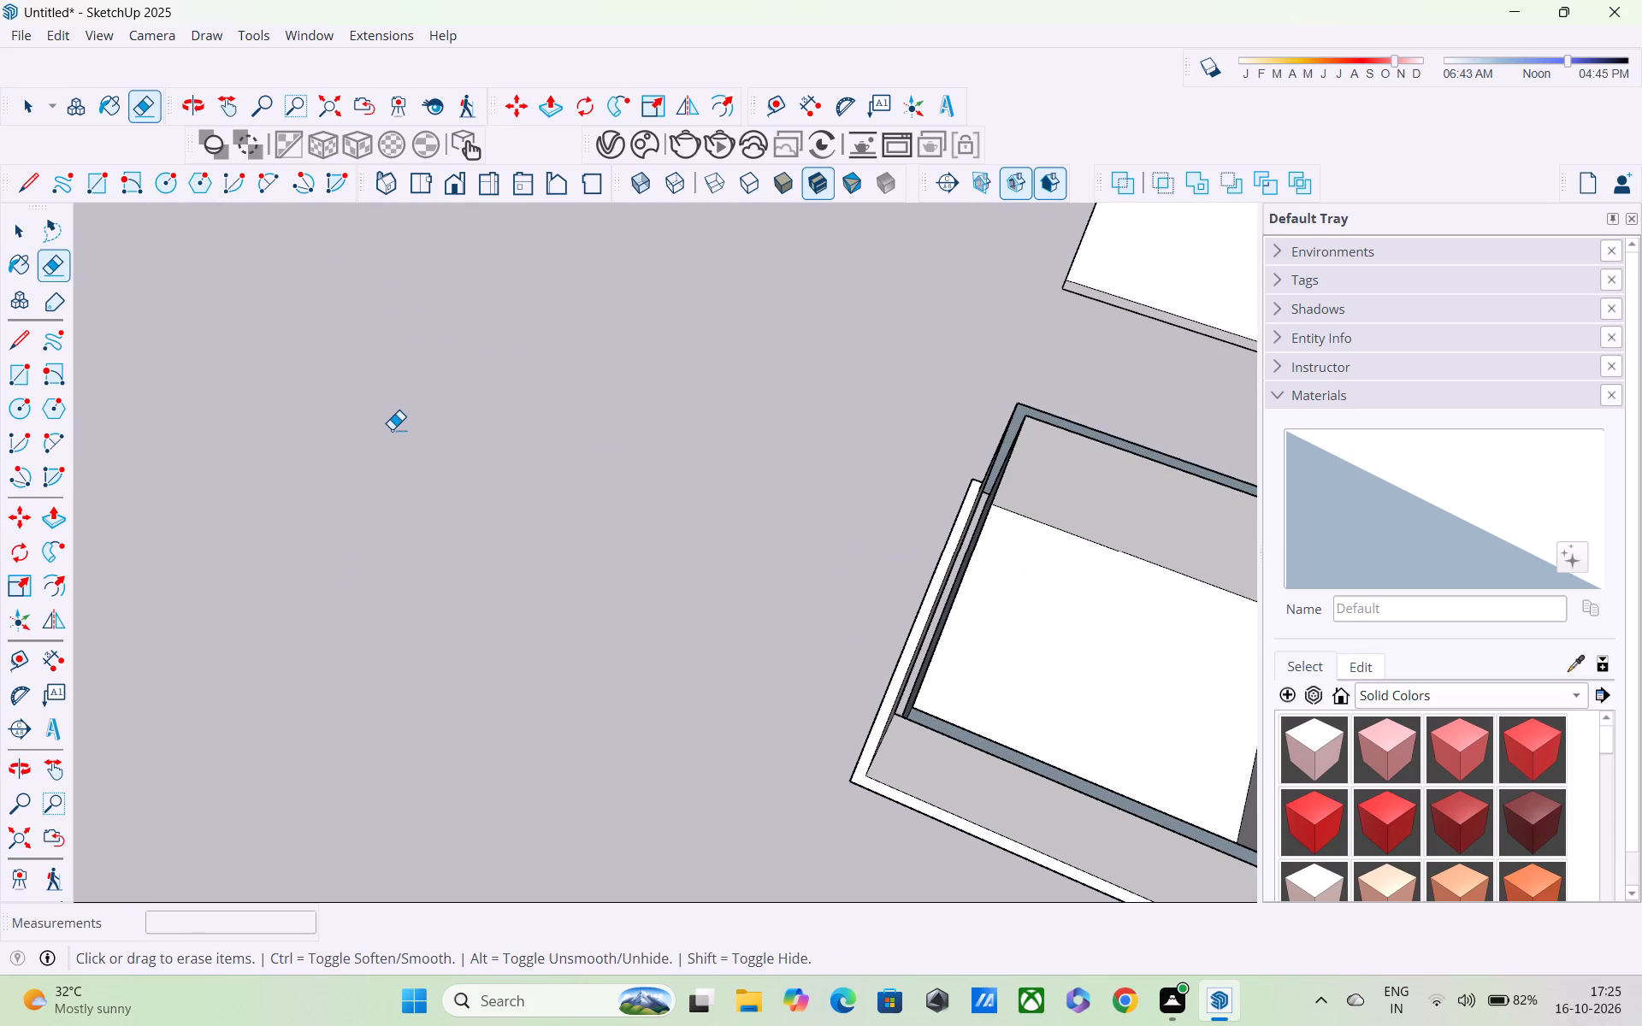
Open the flat roof group and erase its partition lines and the inner wall lines along the two sides nearest the origin.
scroll(392, 429, "down", 3)
key("space")
double_click(393, 431)
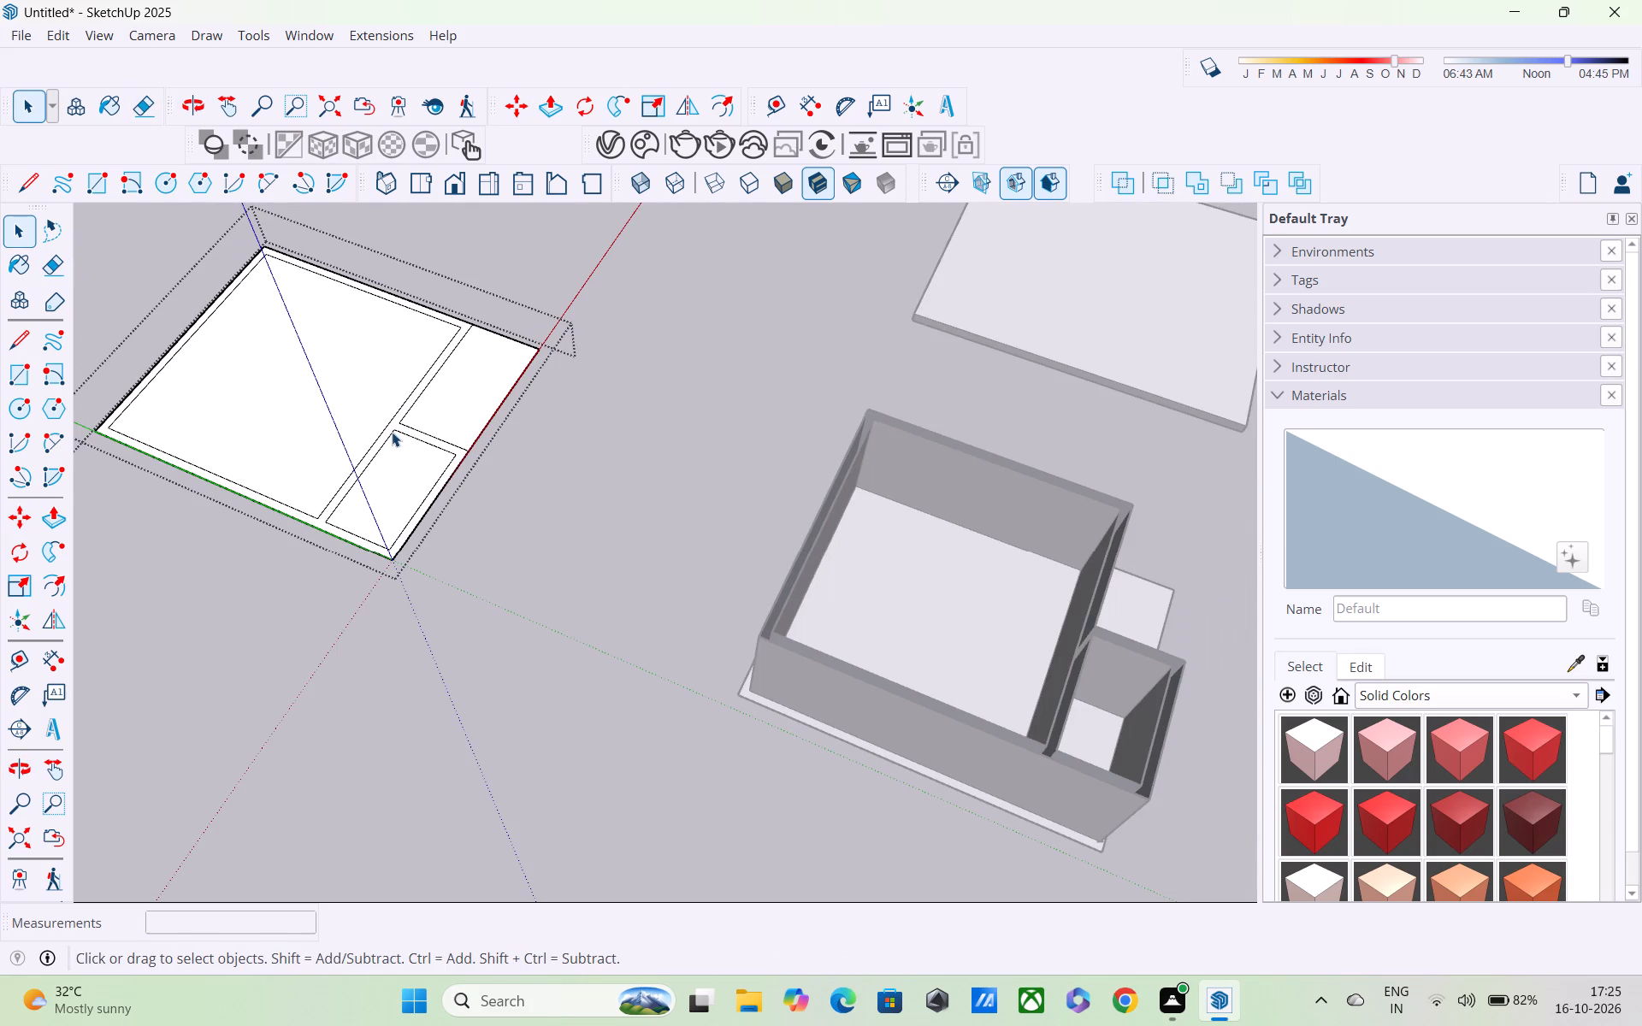
key("e")
scroll(392, 432, "up", 4)
left_click(391, 431)
left_click(388, 422)
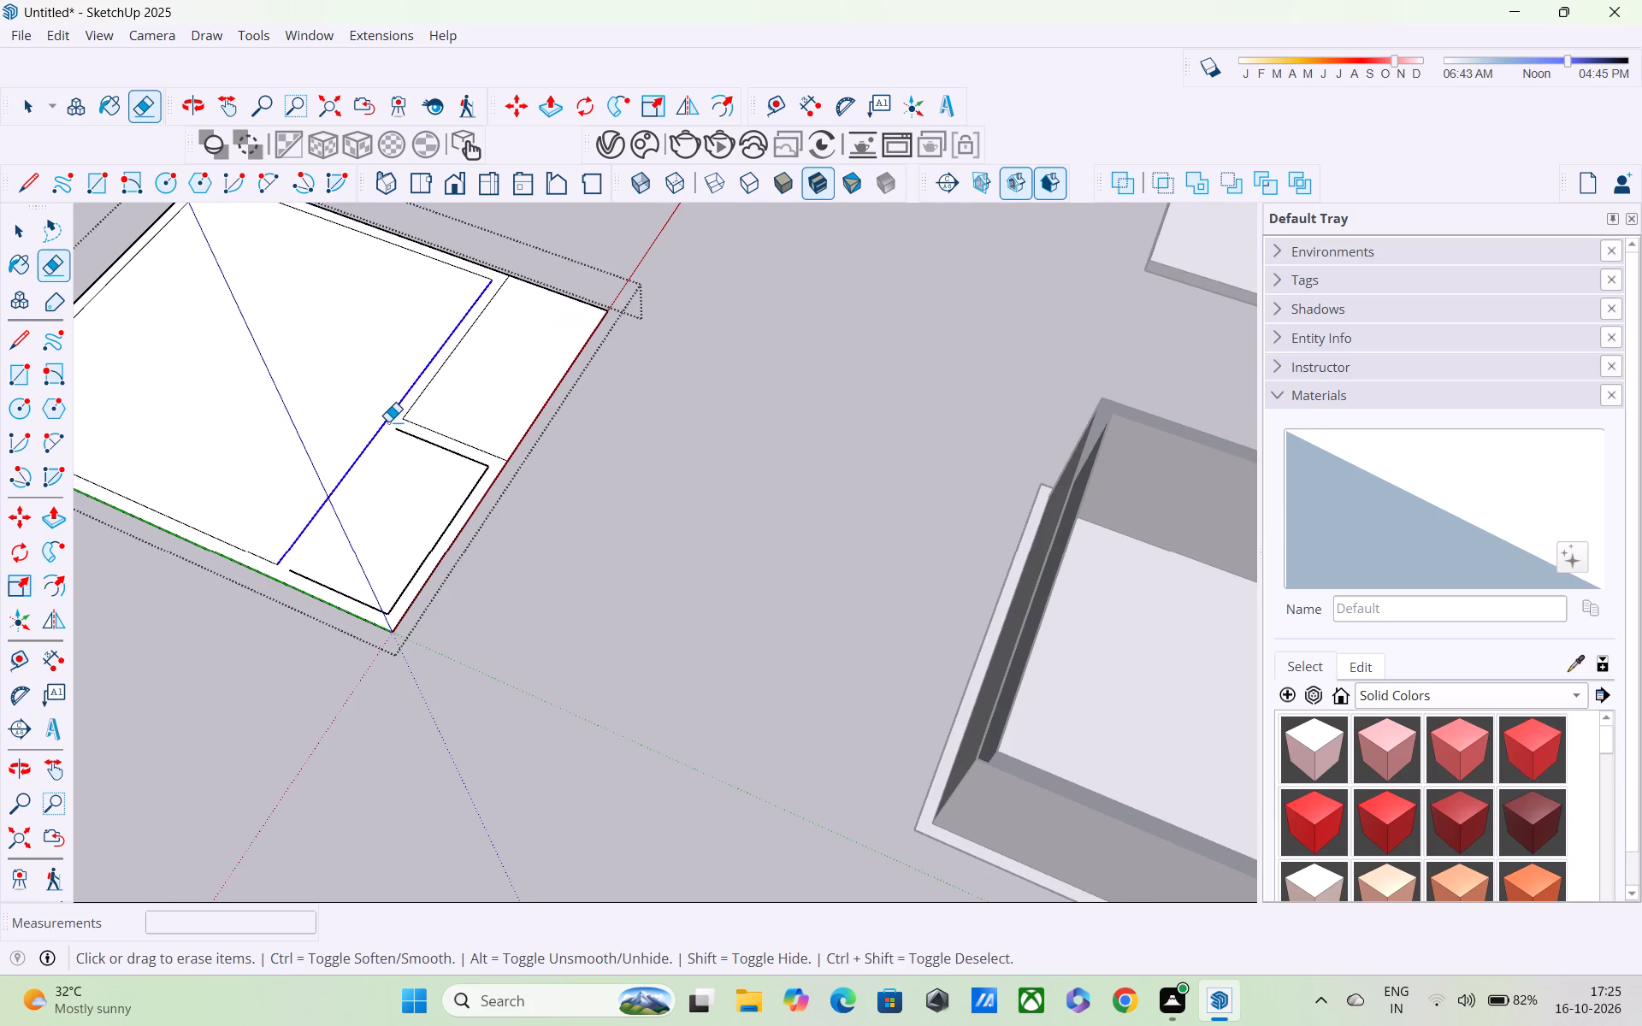
left_click(401, 437)
left_click(416, 404)
left_click(428, 430)
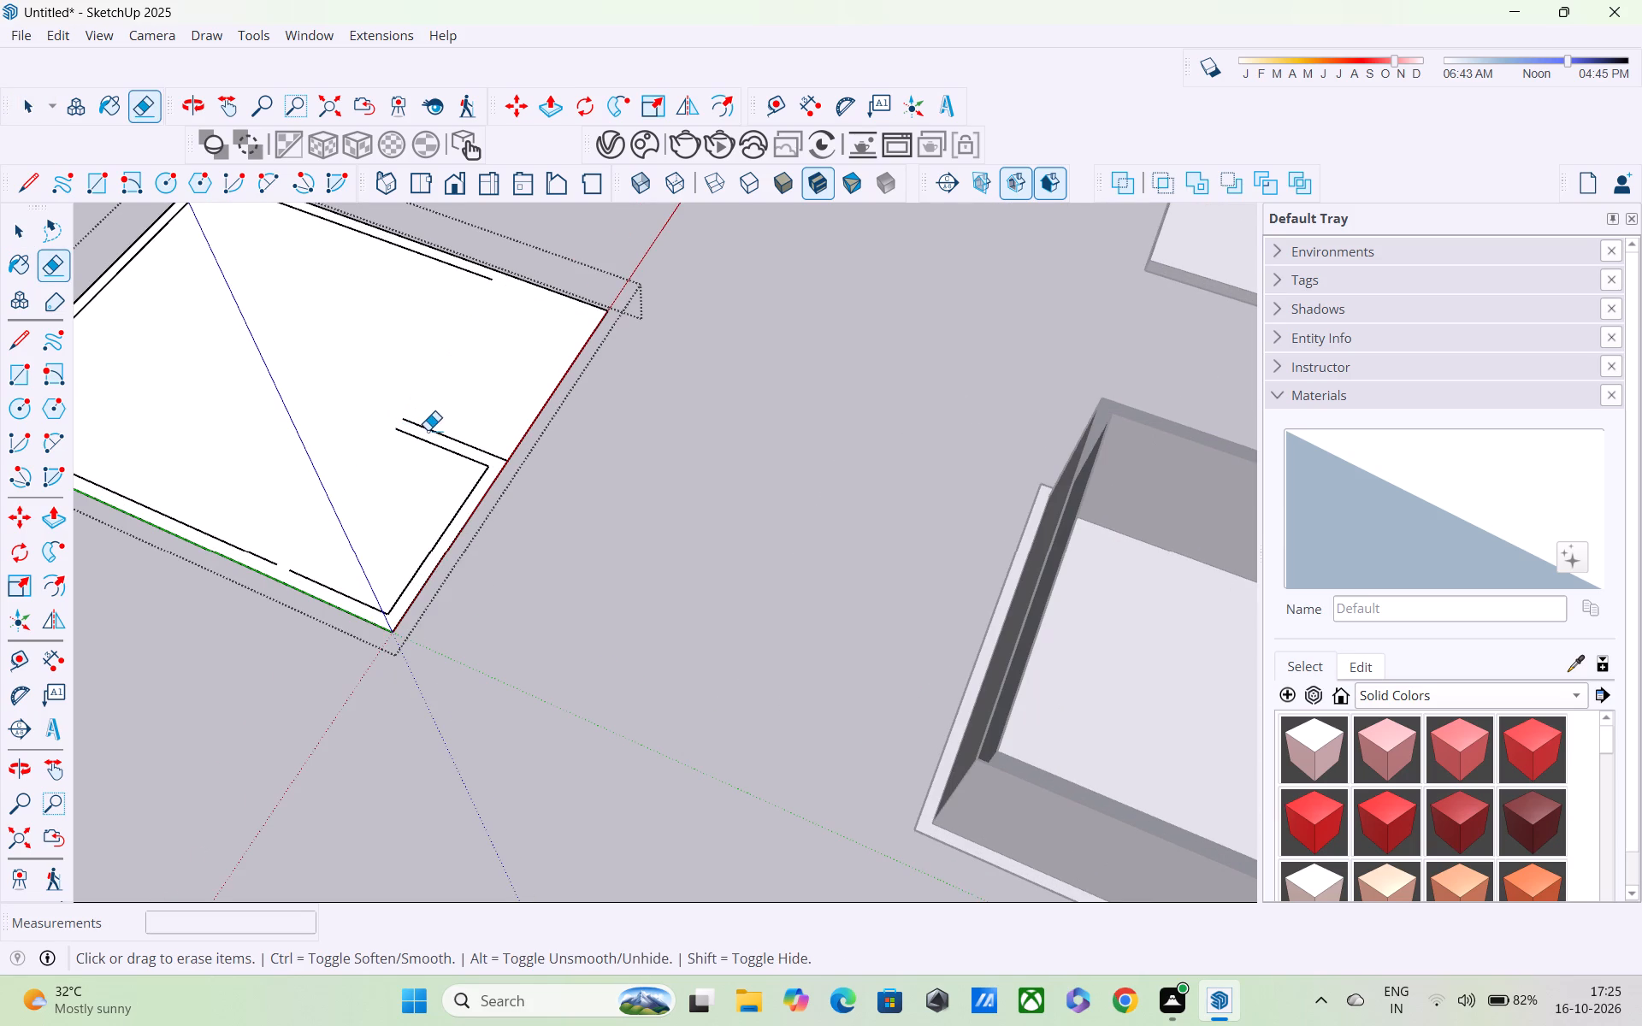
left_click(432, 445)
left_click(468, 497)
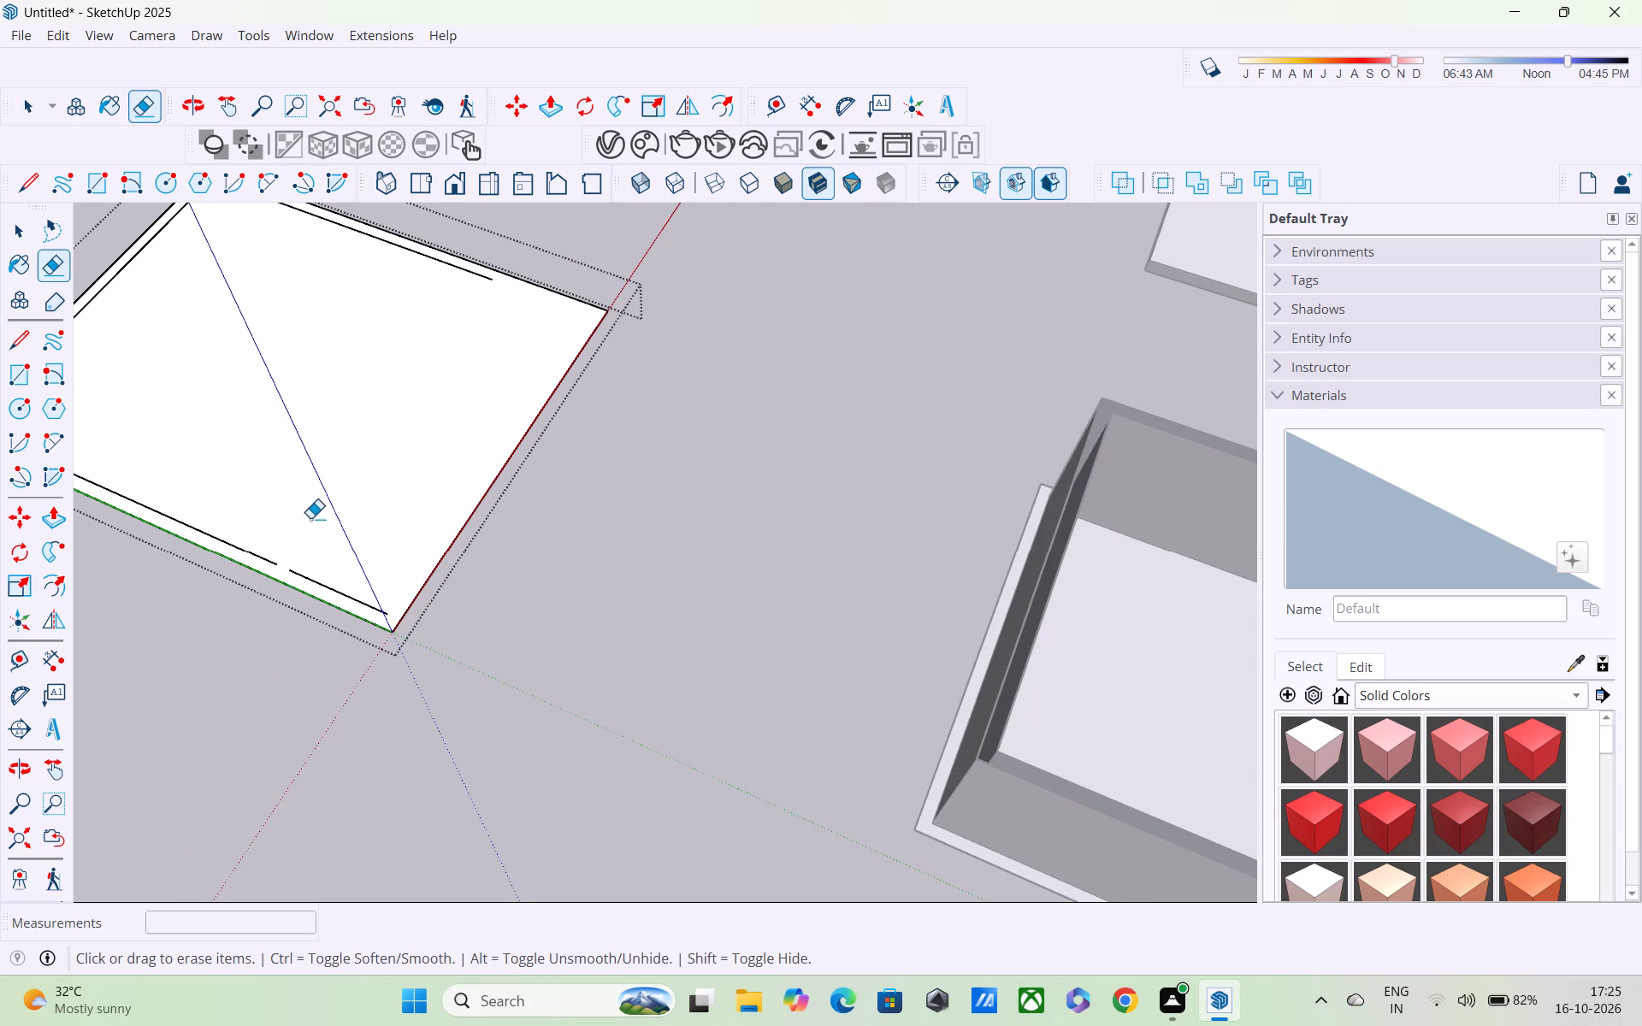
left_click_drag(269, 526, 249, 560)
left_click_drag(322, 574, 328, 600)
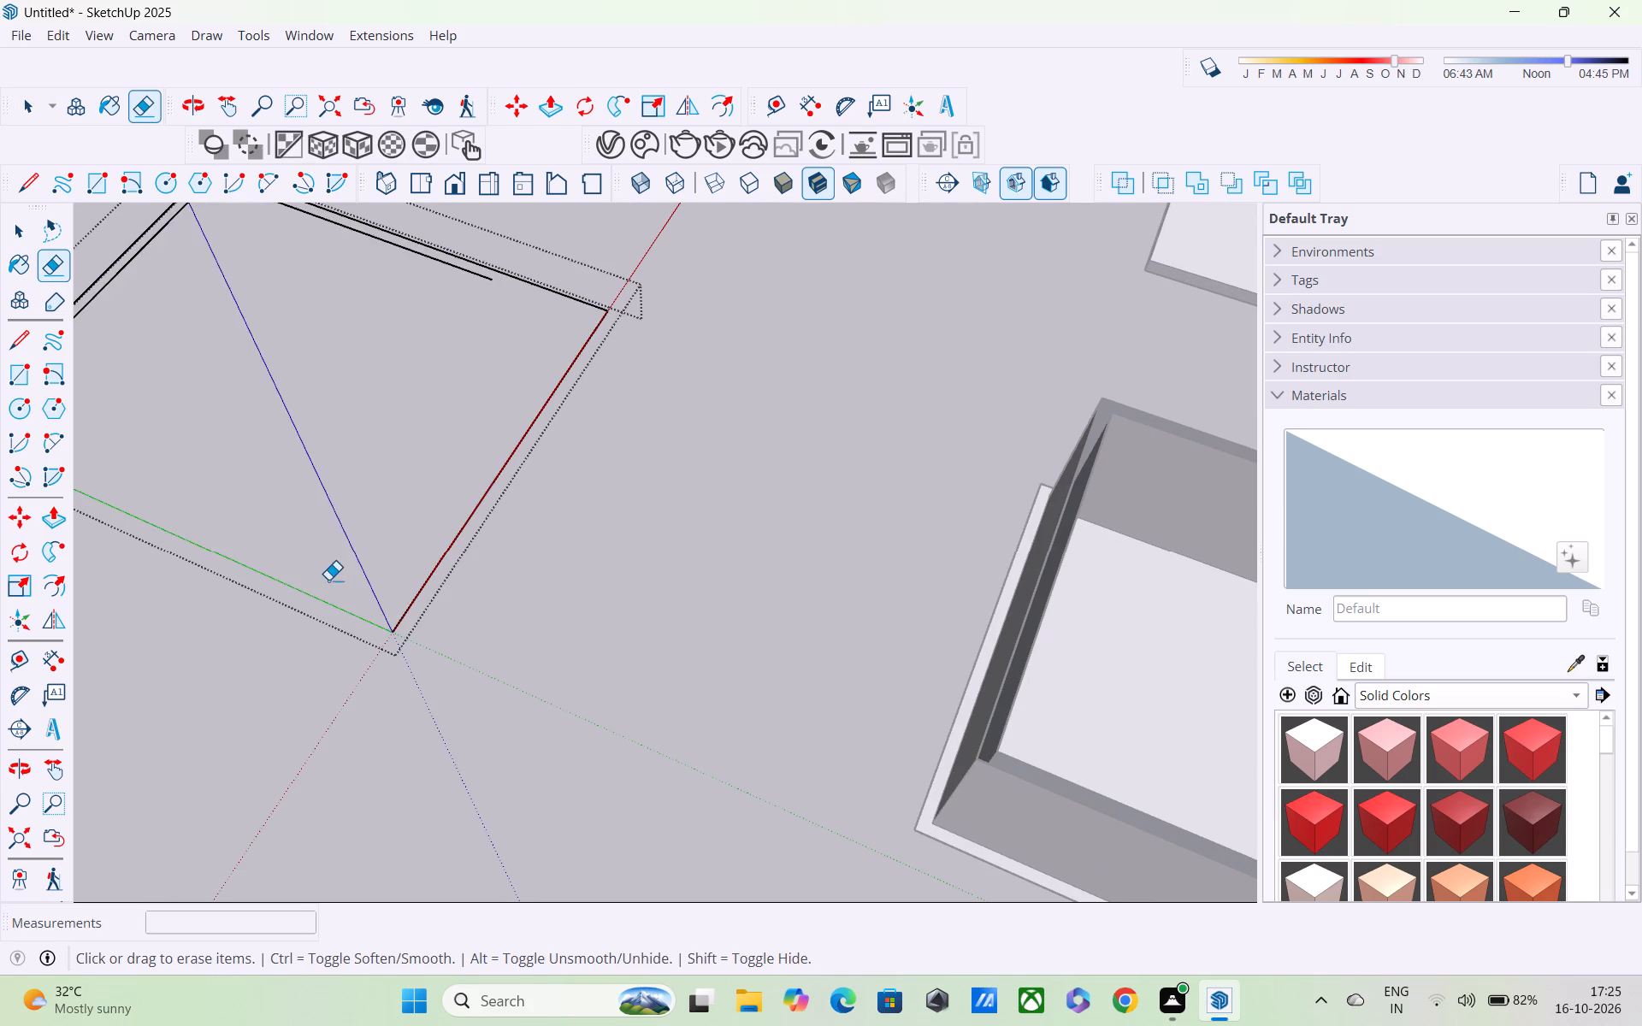
Erase the remaining inner wall lines along the other two sides of the roof outline.
scroll(324, 548, "down", 2)
middle_click_drag(325, 549, 620, 686)
scroll(619, 669, "down", 6)
middle_click_drag(464, 696, 579, 471, "ctrl")
scroll(463, 696, "up", 1, "ctrl")
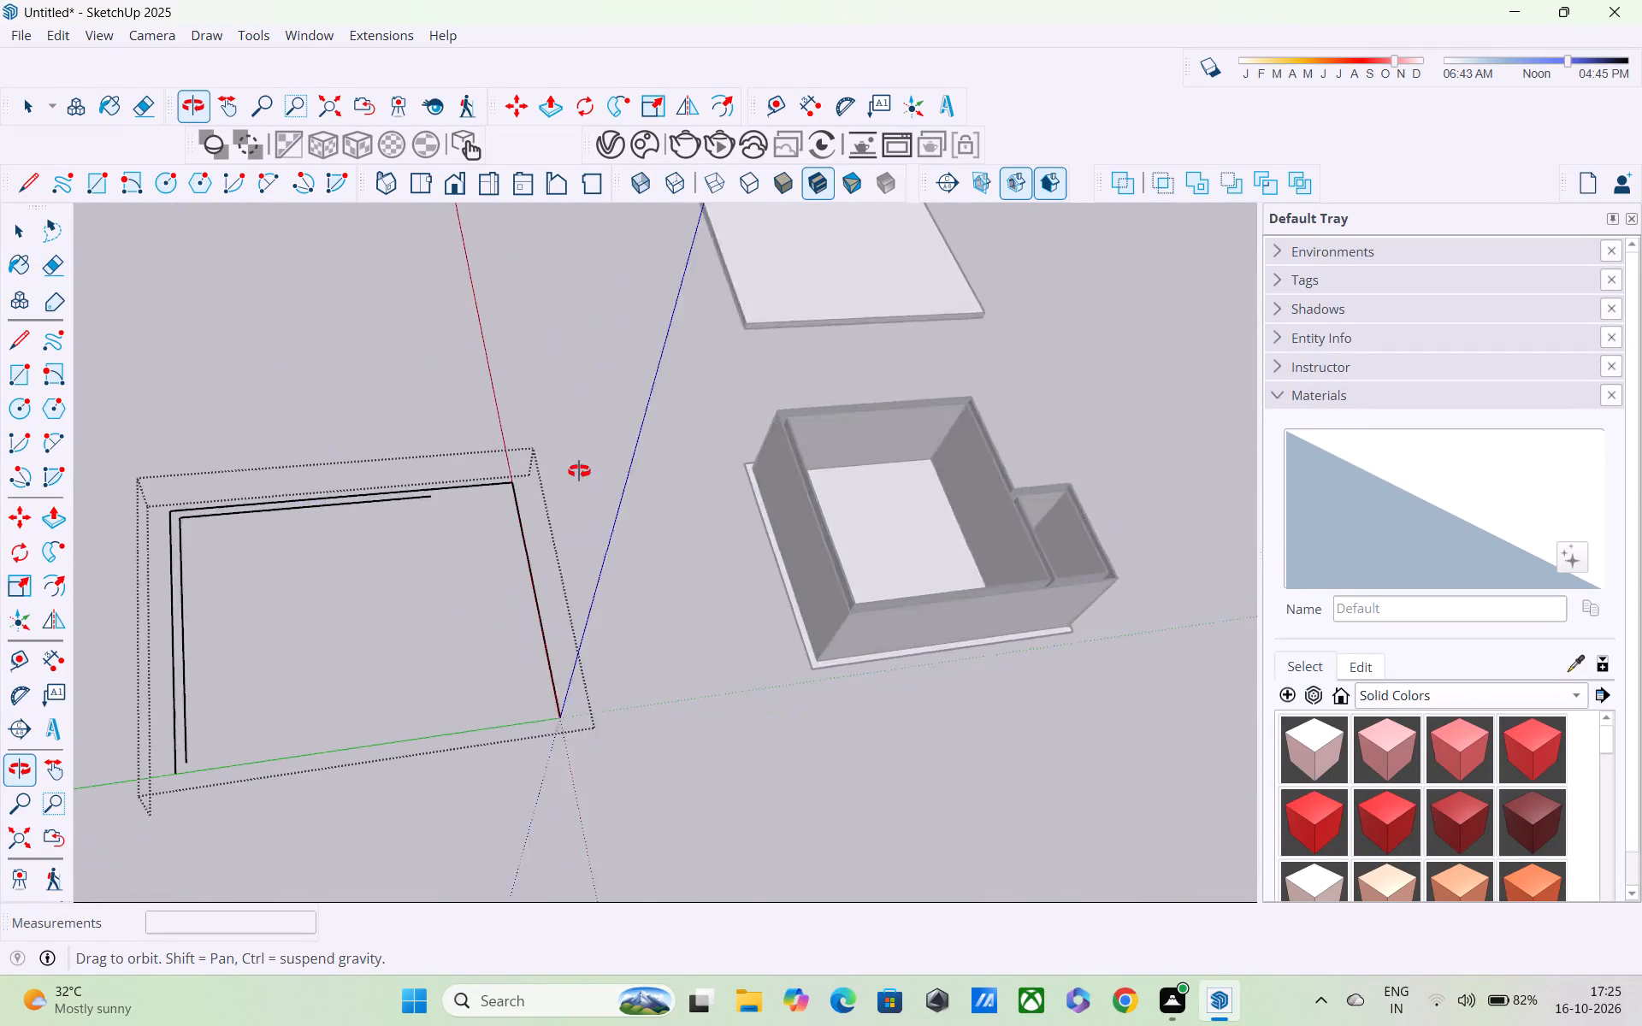
middle_click_drag(579, 471, 820, 404, "ctrl")
middle_click_drag(706, 658, 690, 541)
scroll(686, 578, "up", 4)
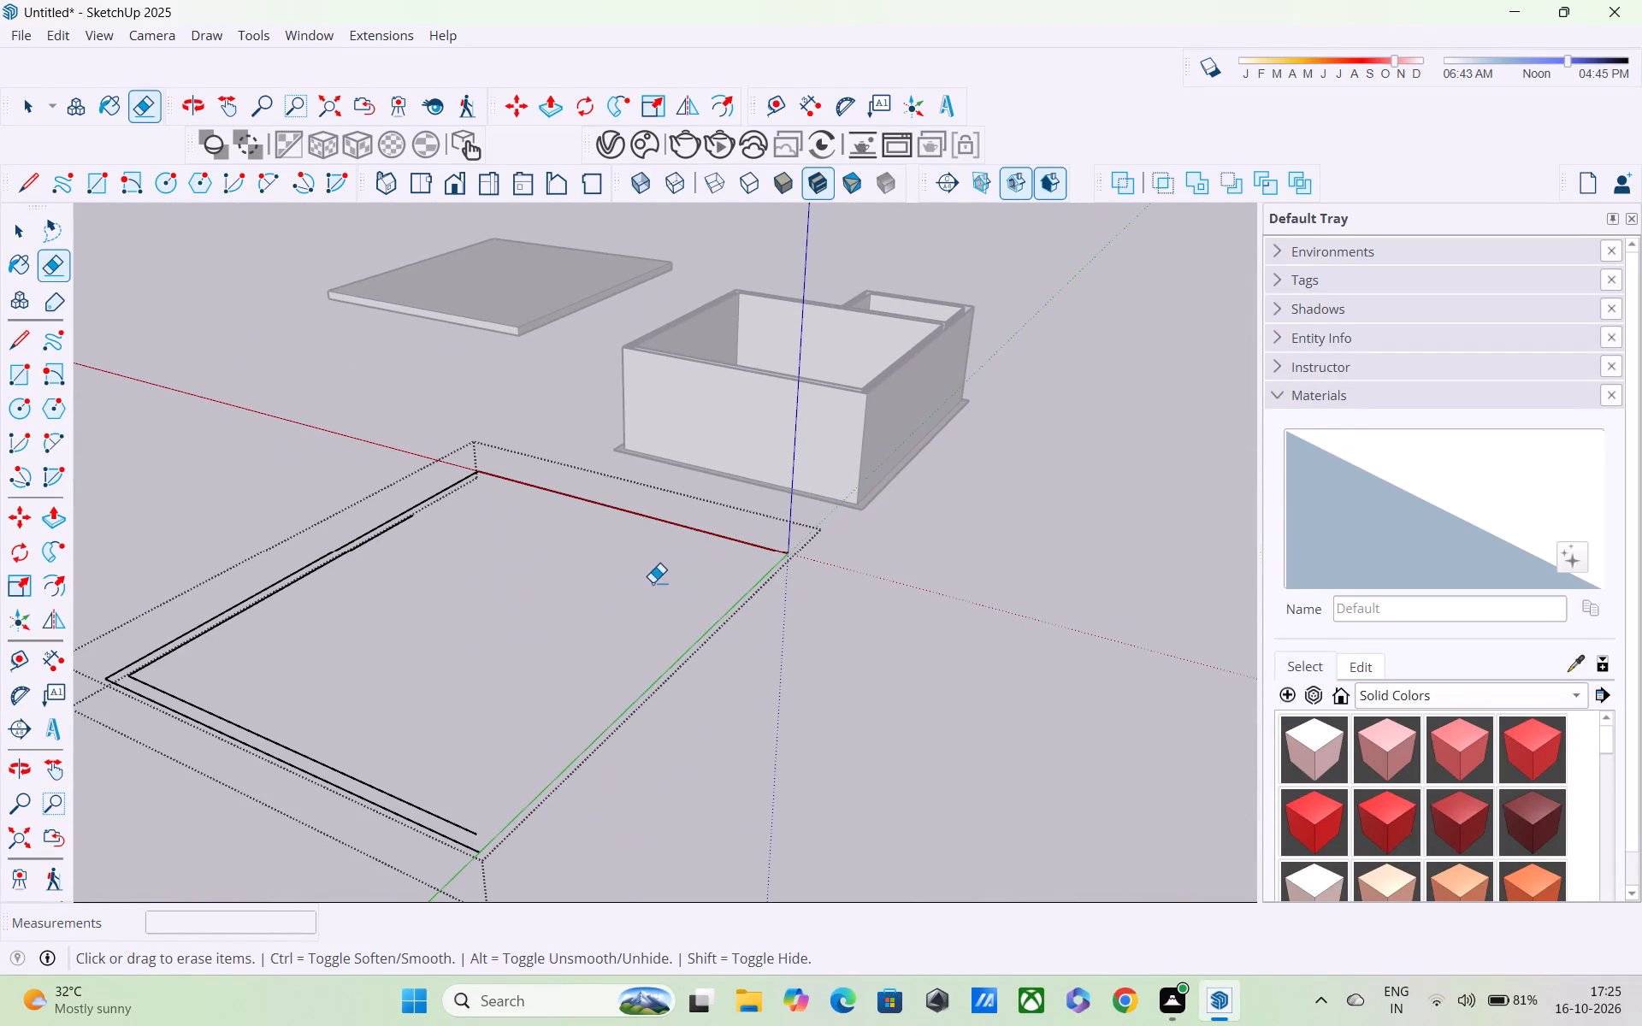
scroll(346, 598, "up", 4)
middle_click_drag(329, 738, 363, 661)
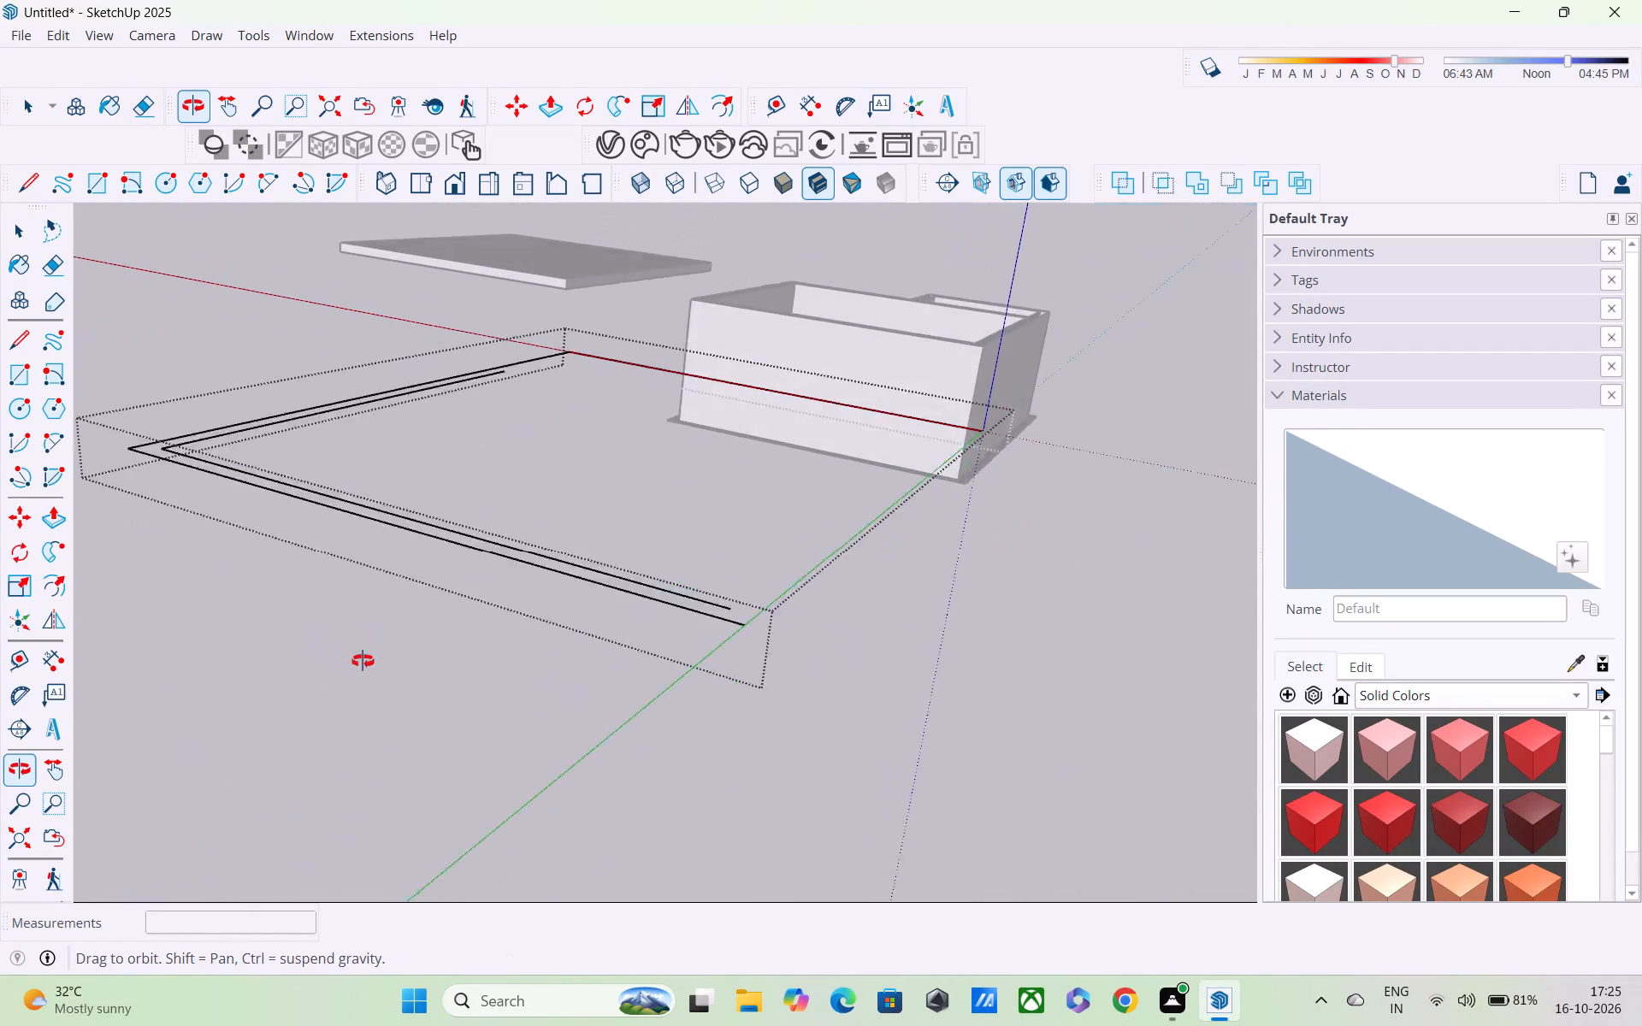
middle_click_drag(363, 661, 291, 703)
middle_click_drag(290, 703, 372, 629, "ctrl")
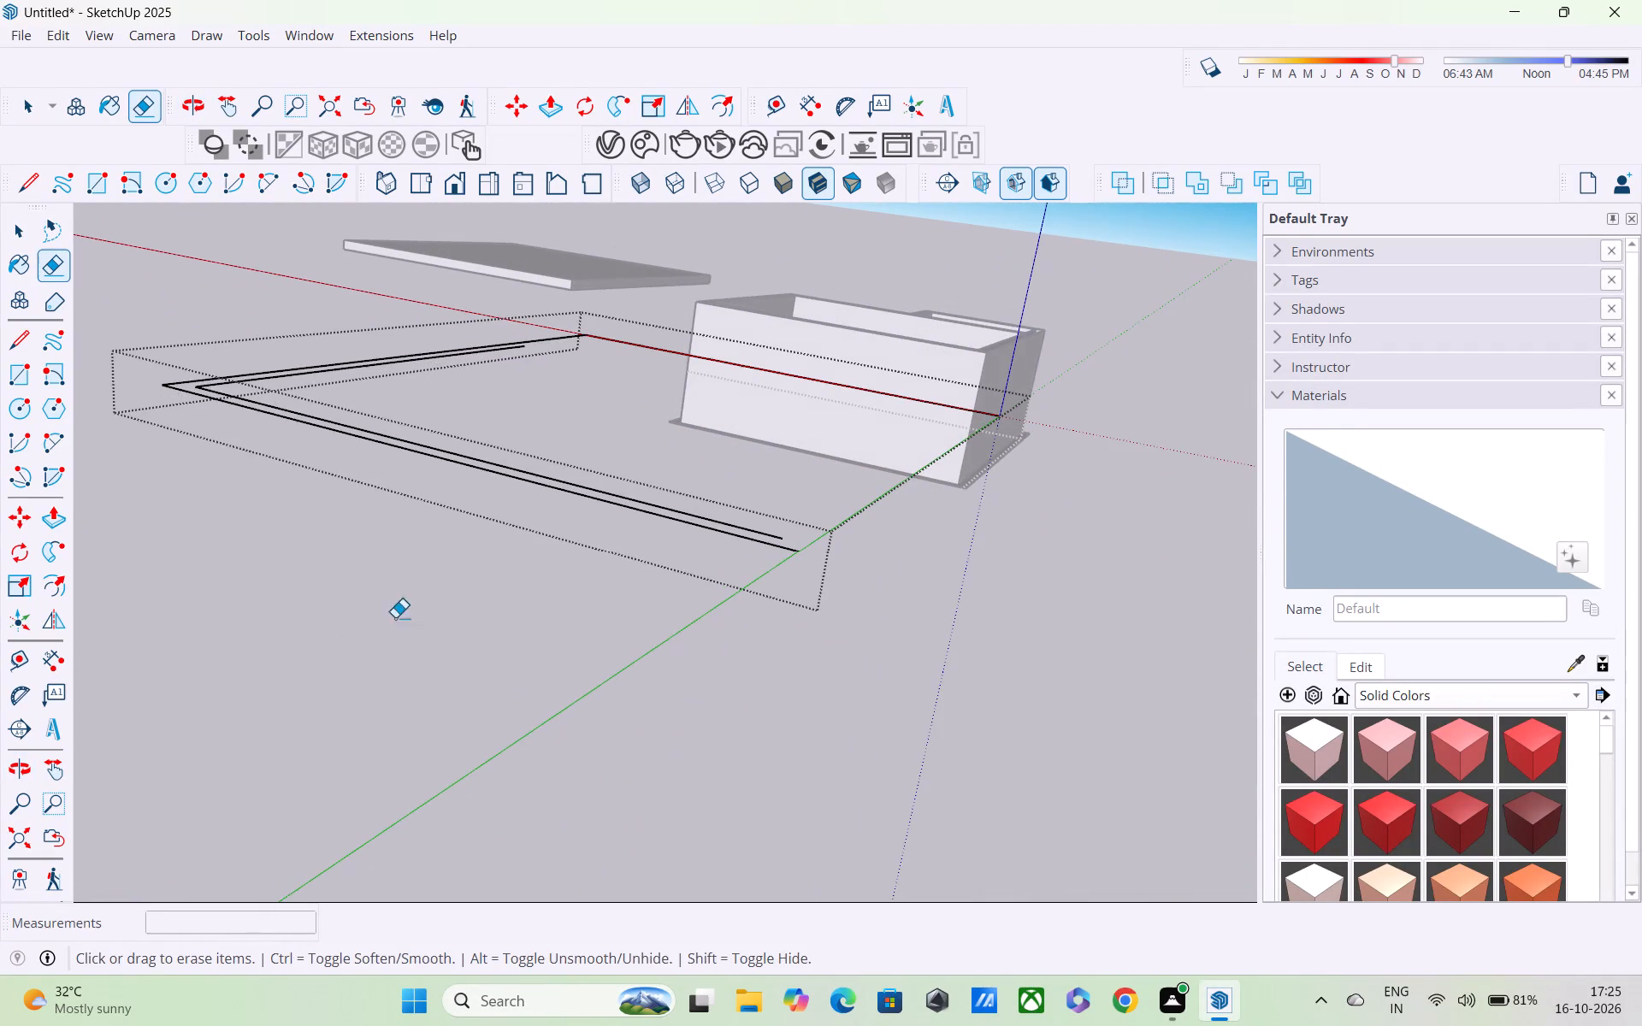
middle_click_drag(452, 604, 594, 504, "shift")
middle_click_drag(600, 518, 470, 598)
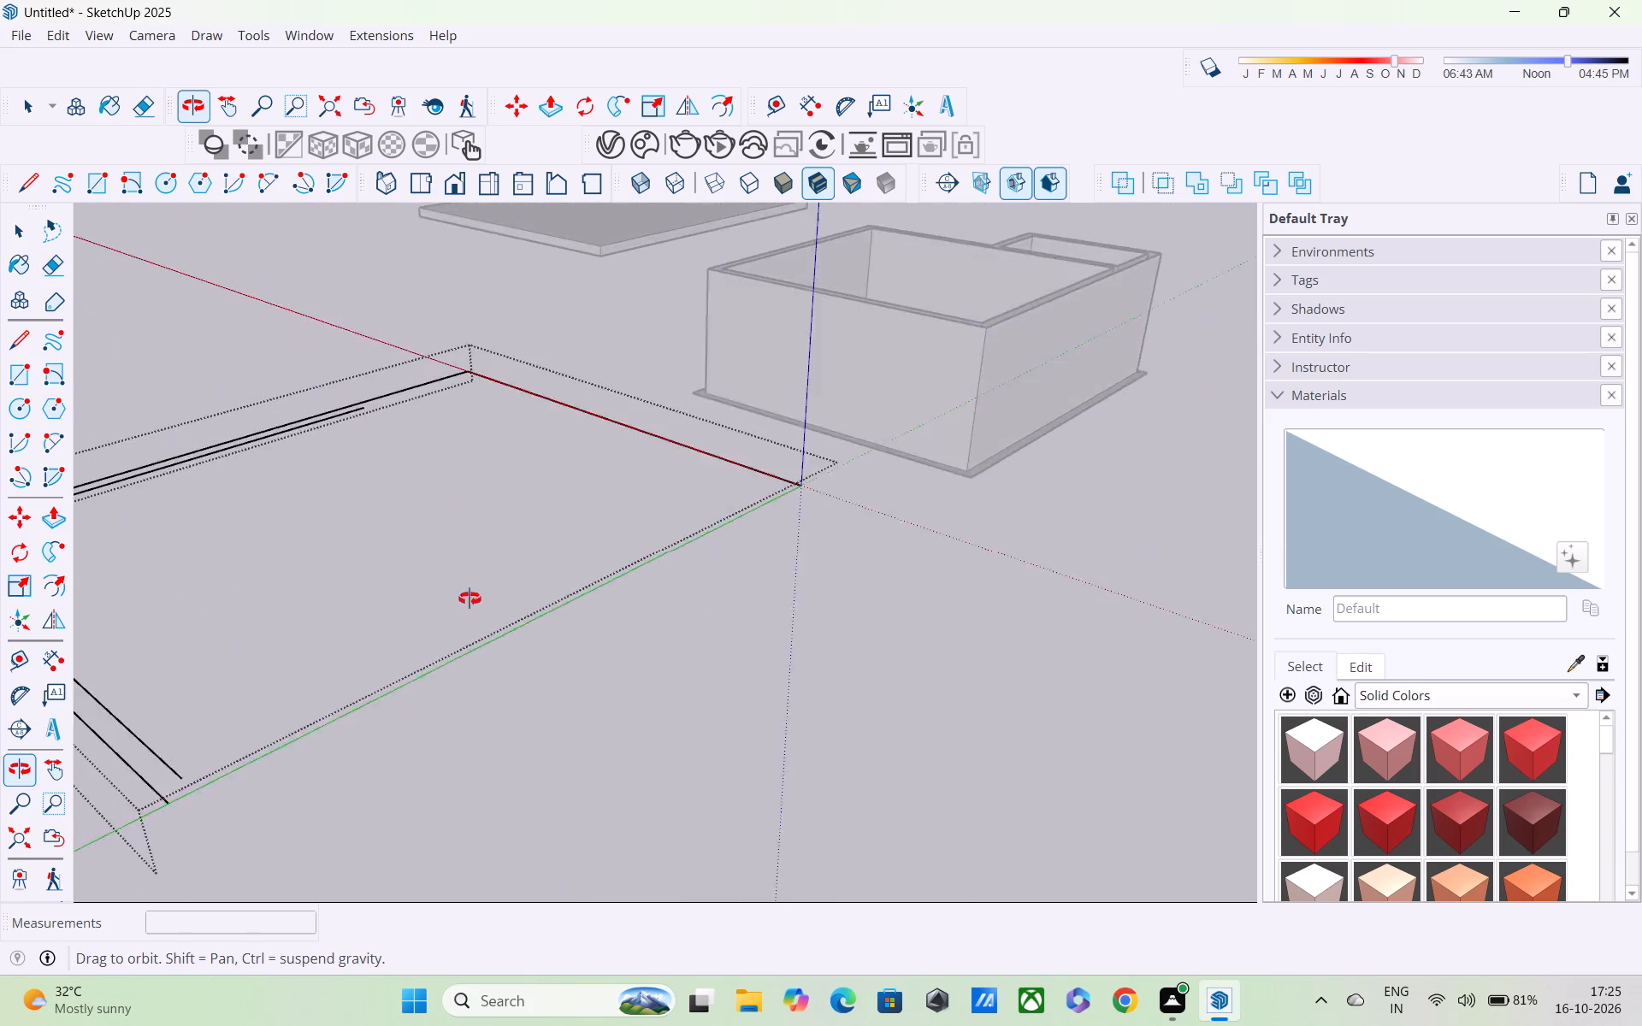
middle_click_drag(470, 598, 541, 560)
scroll(503, 602, "up", 3)
left_click(534, 560)
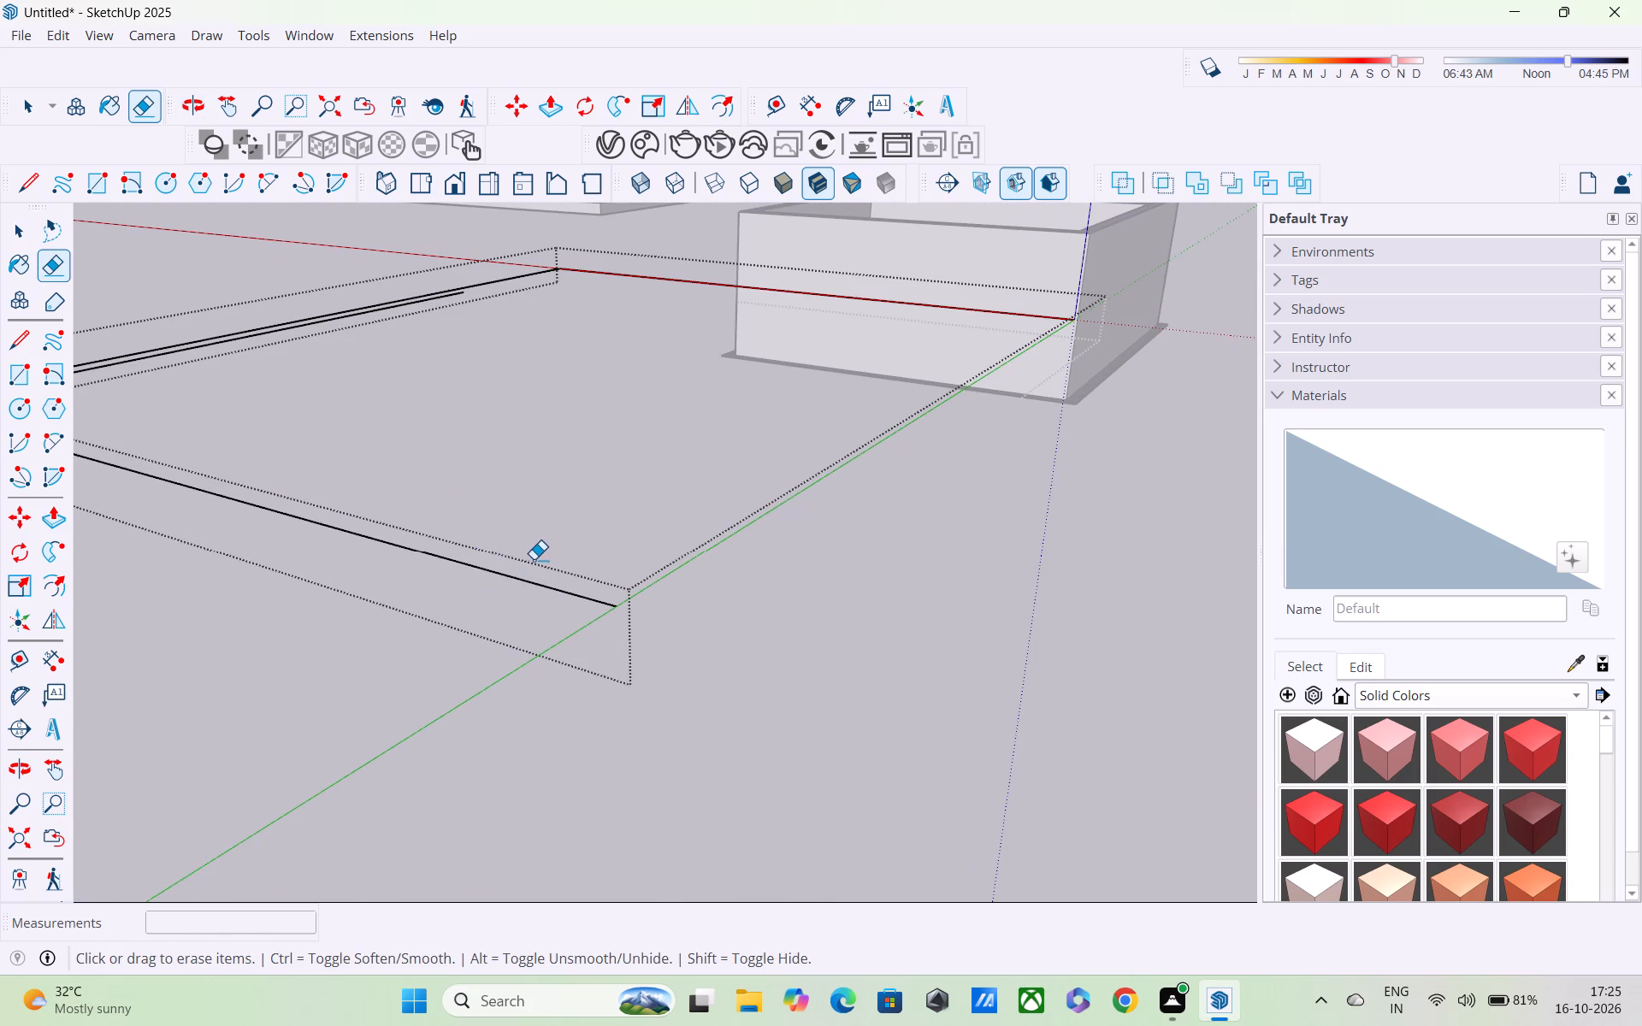
scroll(752, 714, "up", 5)
left_click(767, 687)
scroll(771, 680, "down", 6)
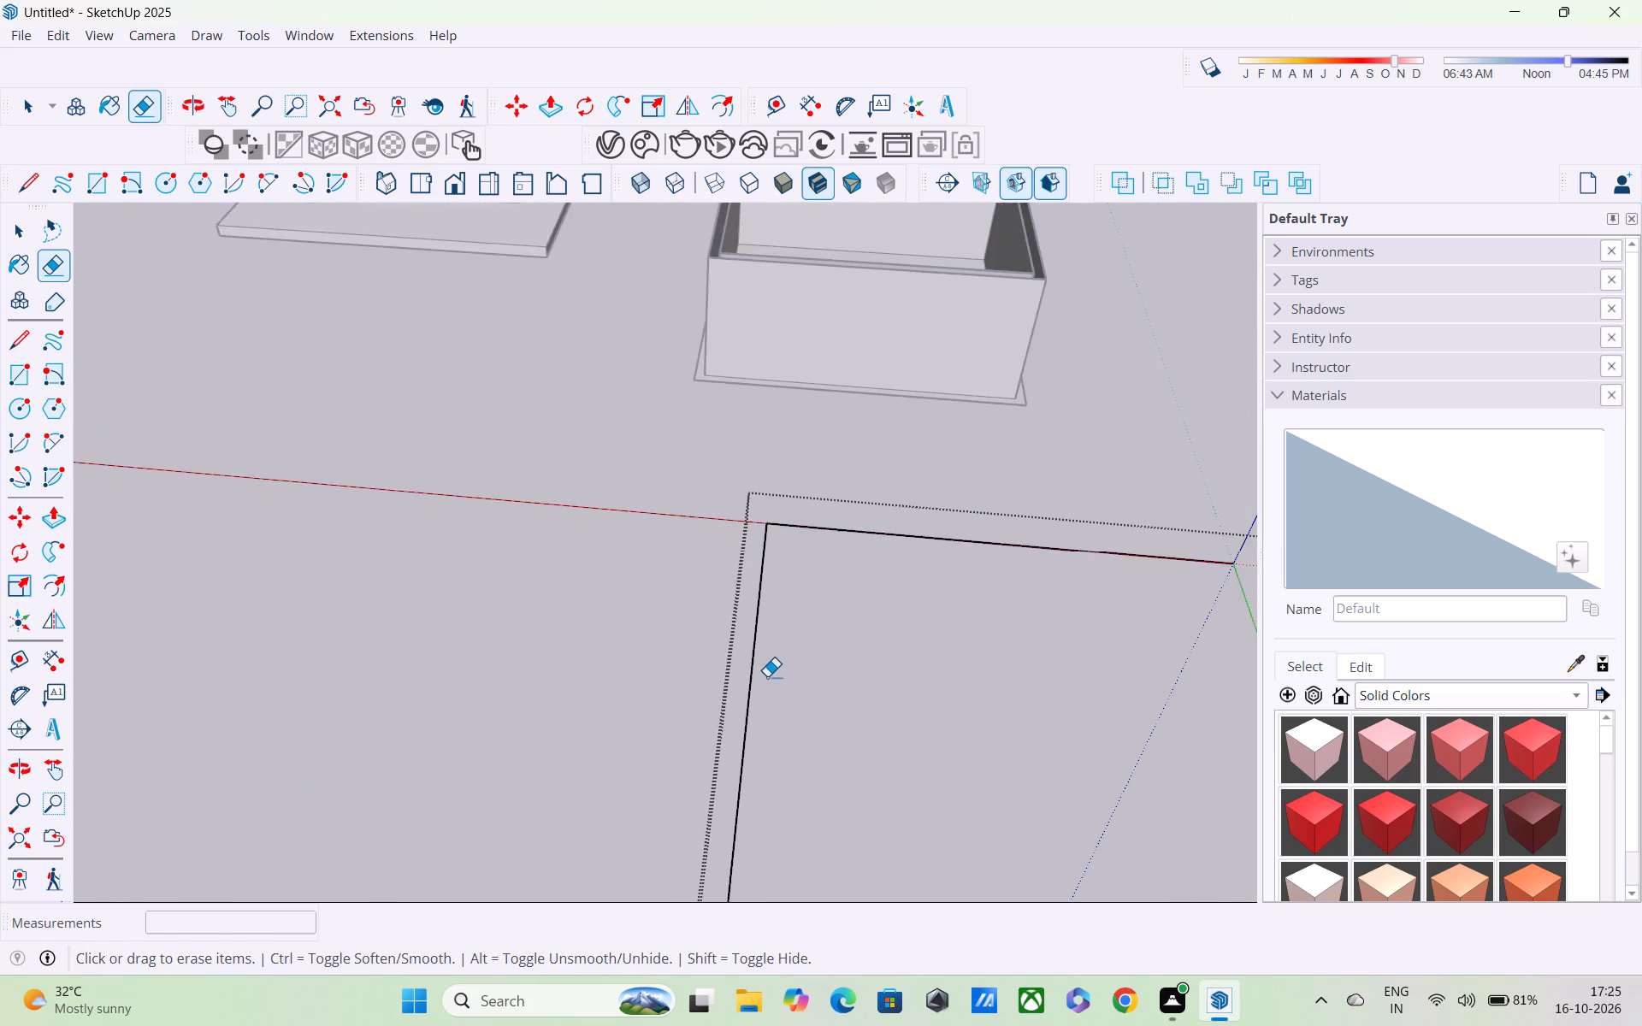
middle_click_drag(739, 675, 399, 623)
scroll(399, 622, "up", 1)
Draw a line along the green axis between the two open corners to close the roof outline into one face.
key("l")
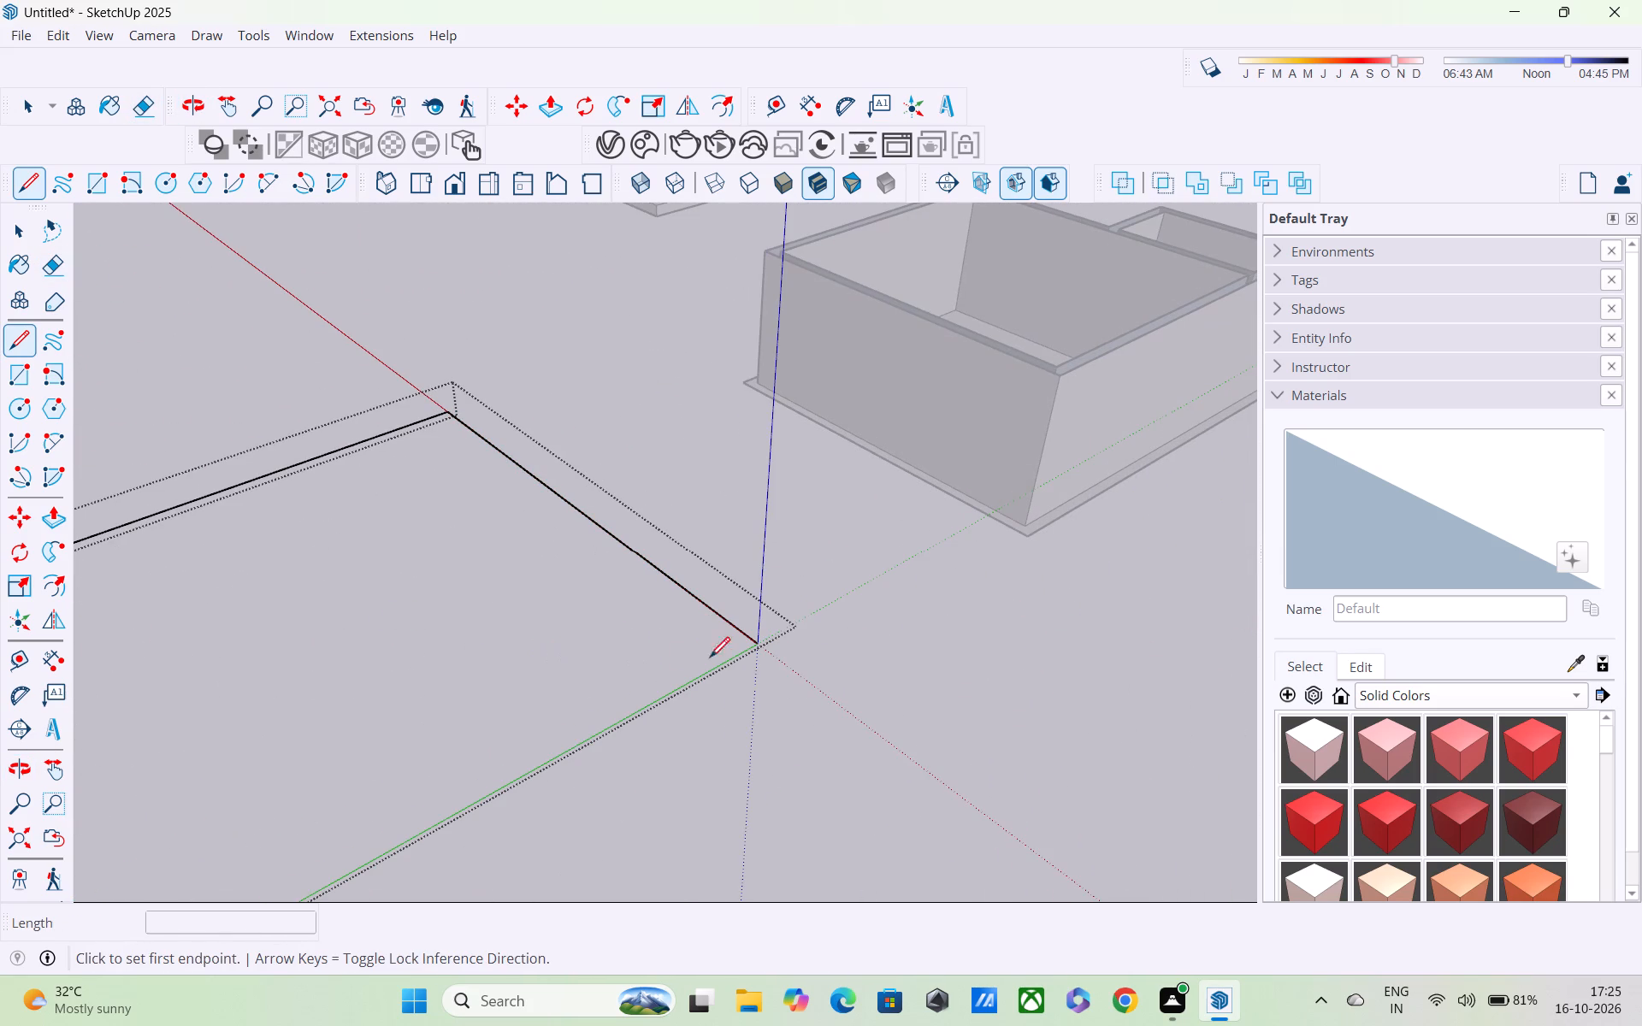
left_click(751, 640)
middle_click_drag(496, 767, 566, 666, "shift")
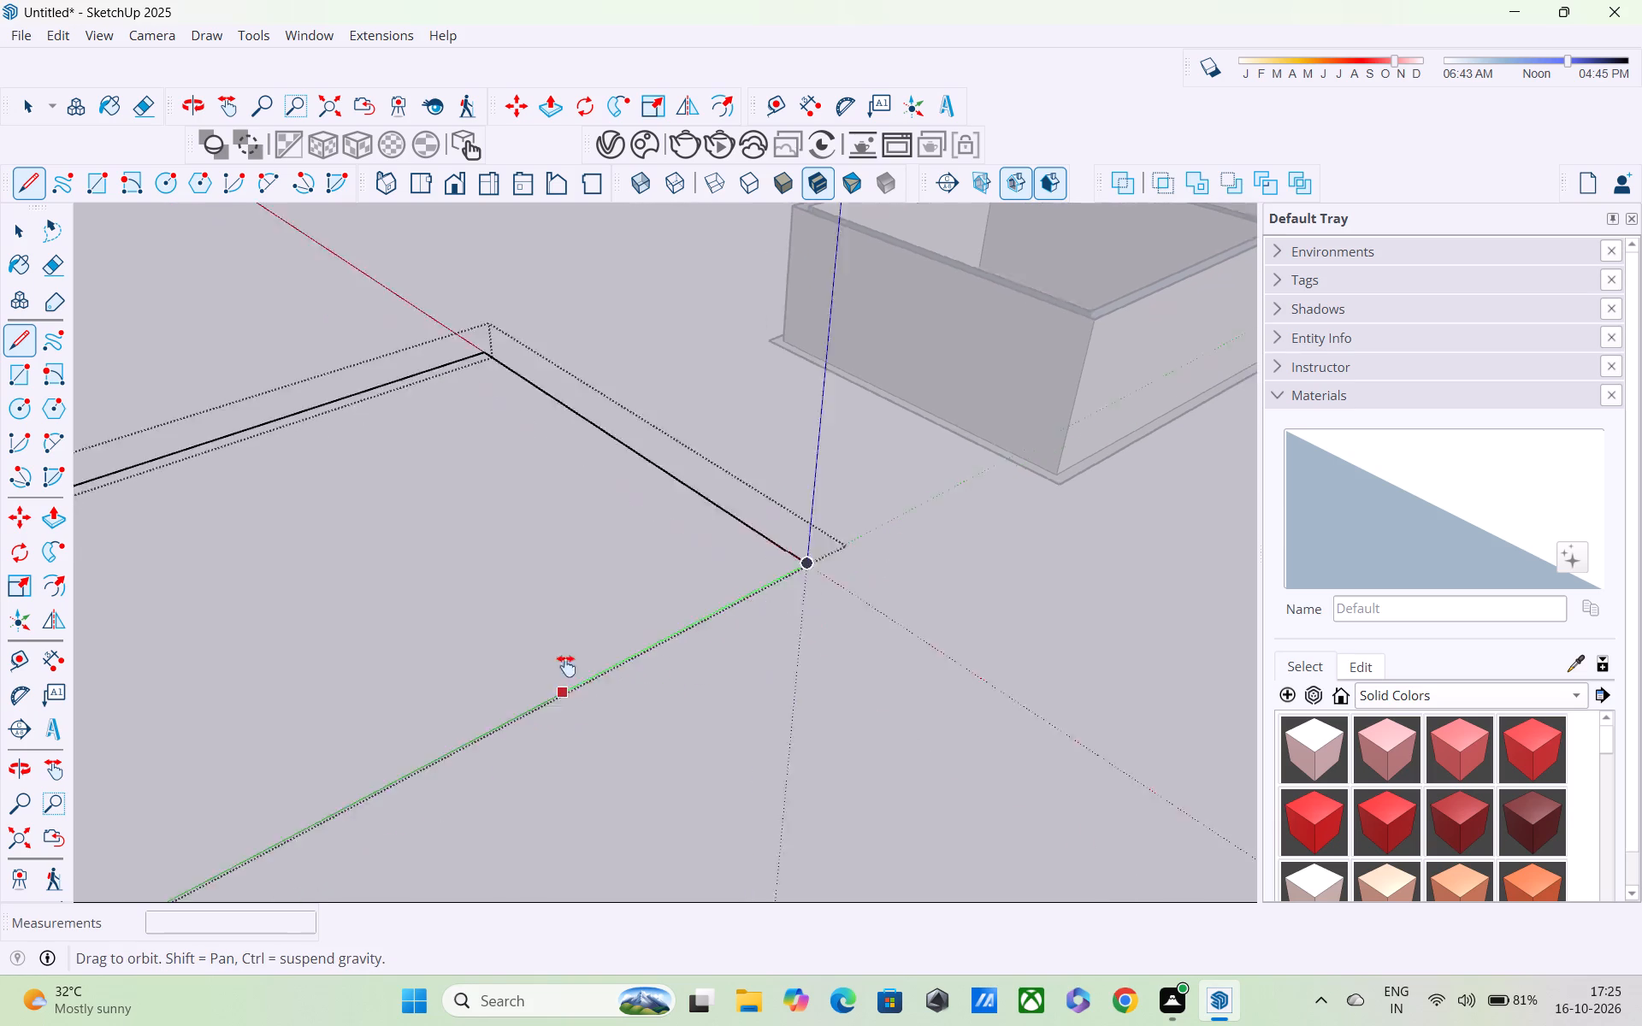
middle_click_drag(566, 666, 987, 349, "shift")
left_click(701, 445, "shift")
middle_click_drag(696, 457, 696, 476, "shift")
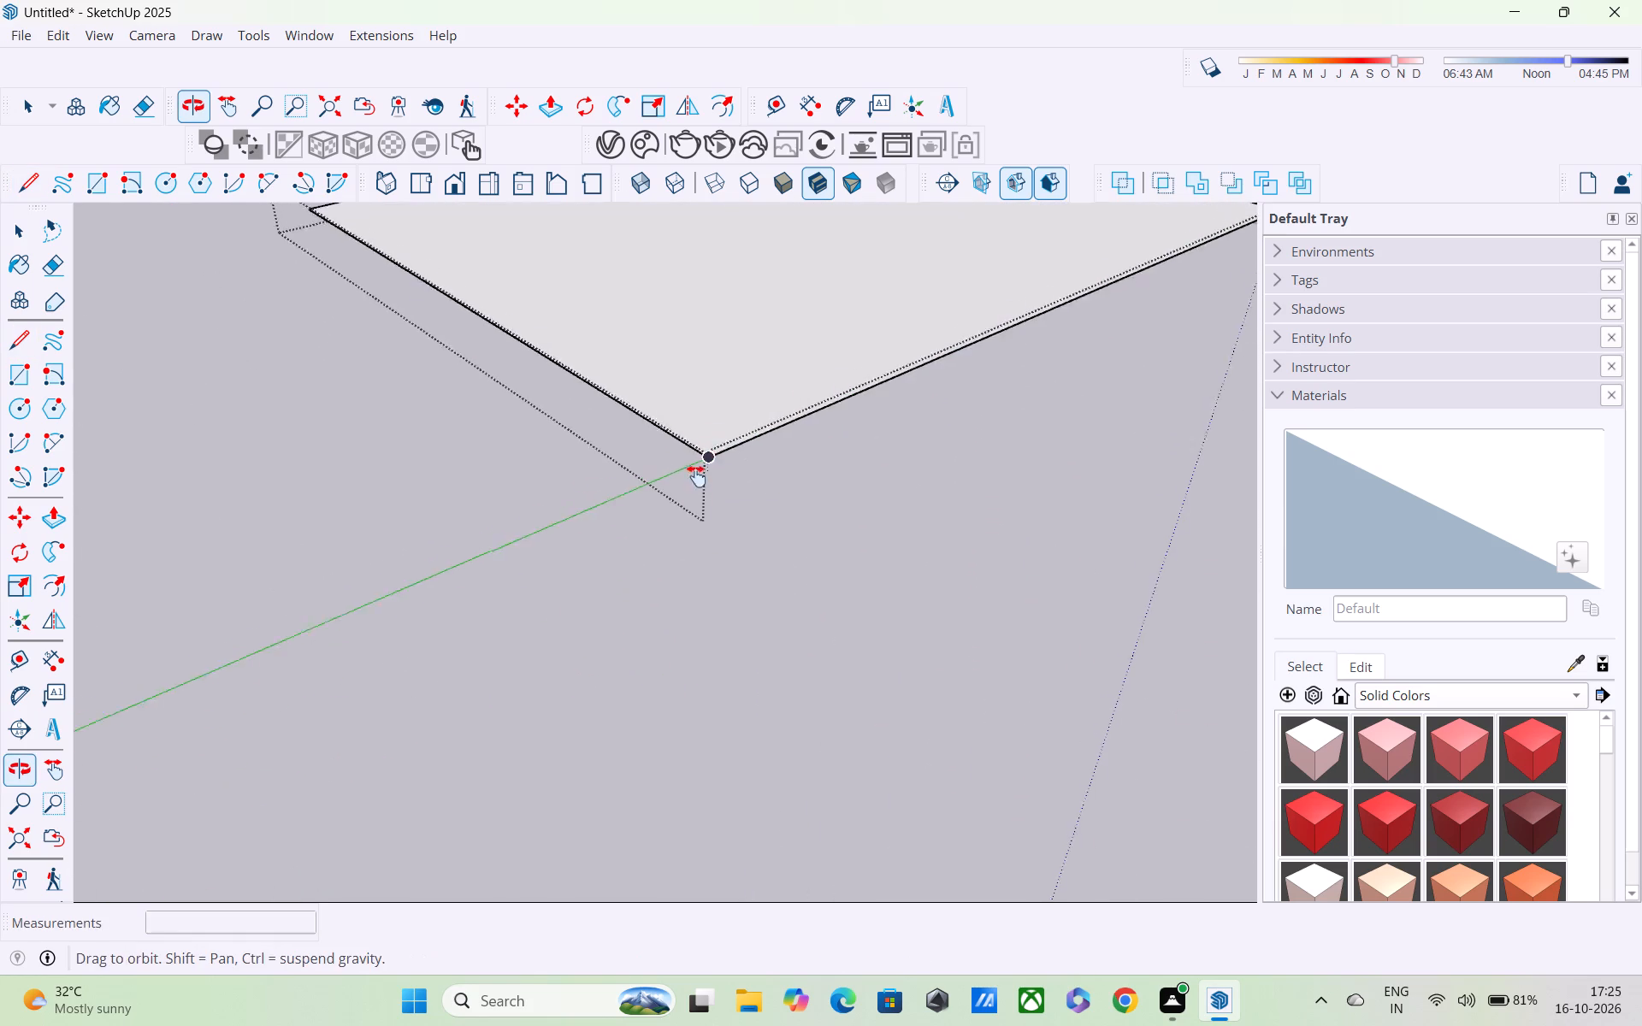
middle_click_drag(696, 476, 660, 703, "shift")
scroll(592, 669, "down", 7)
key("space")
Push/Pull the roof face up 10" to form the slab.
middle_click_drag(576, 655, 360, 722)
scroll(359, 689, "down", 2)
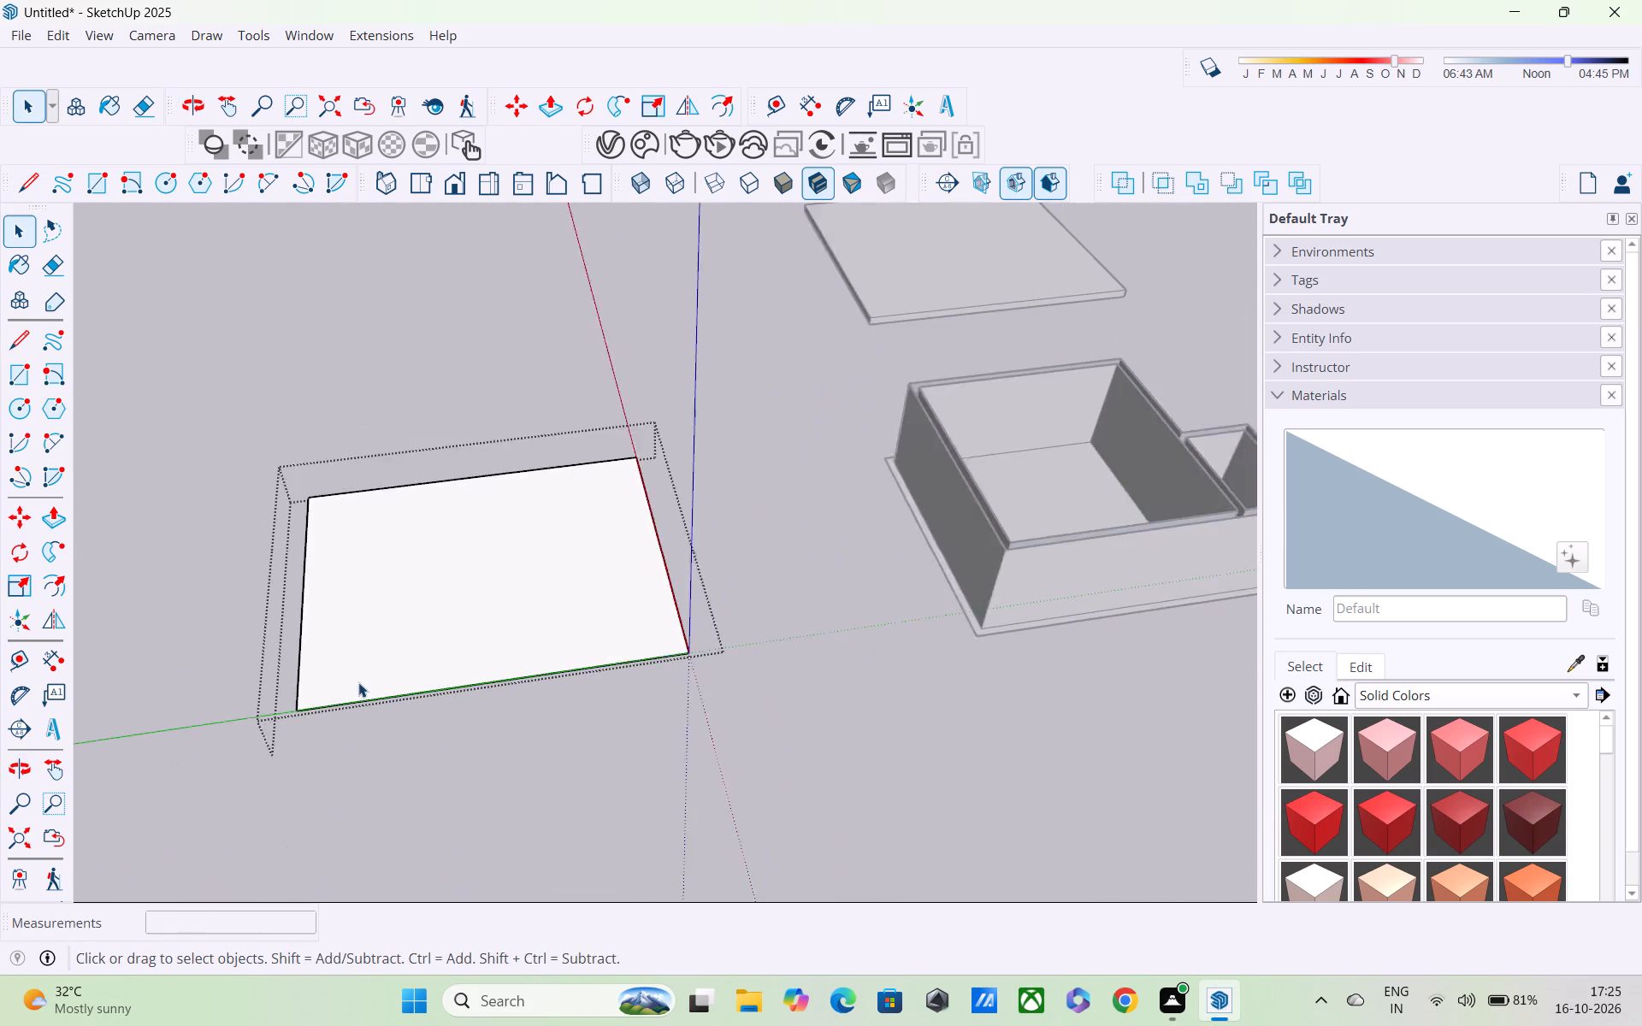
scroll(358, 682, "down", 3)
key("space")
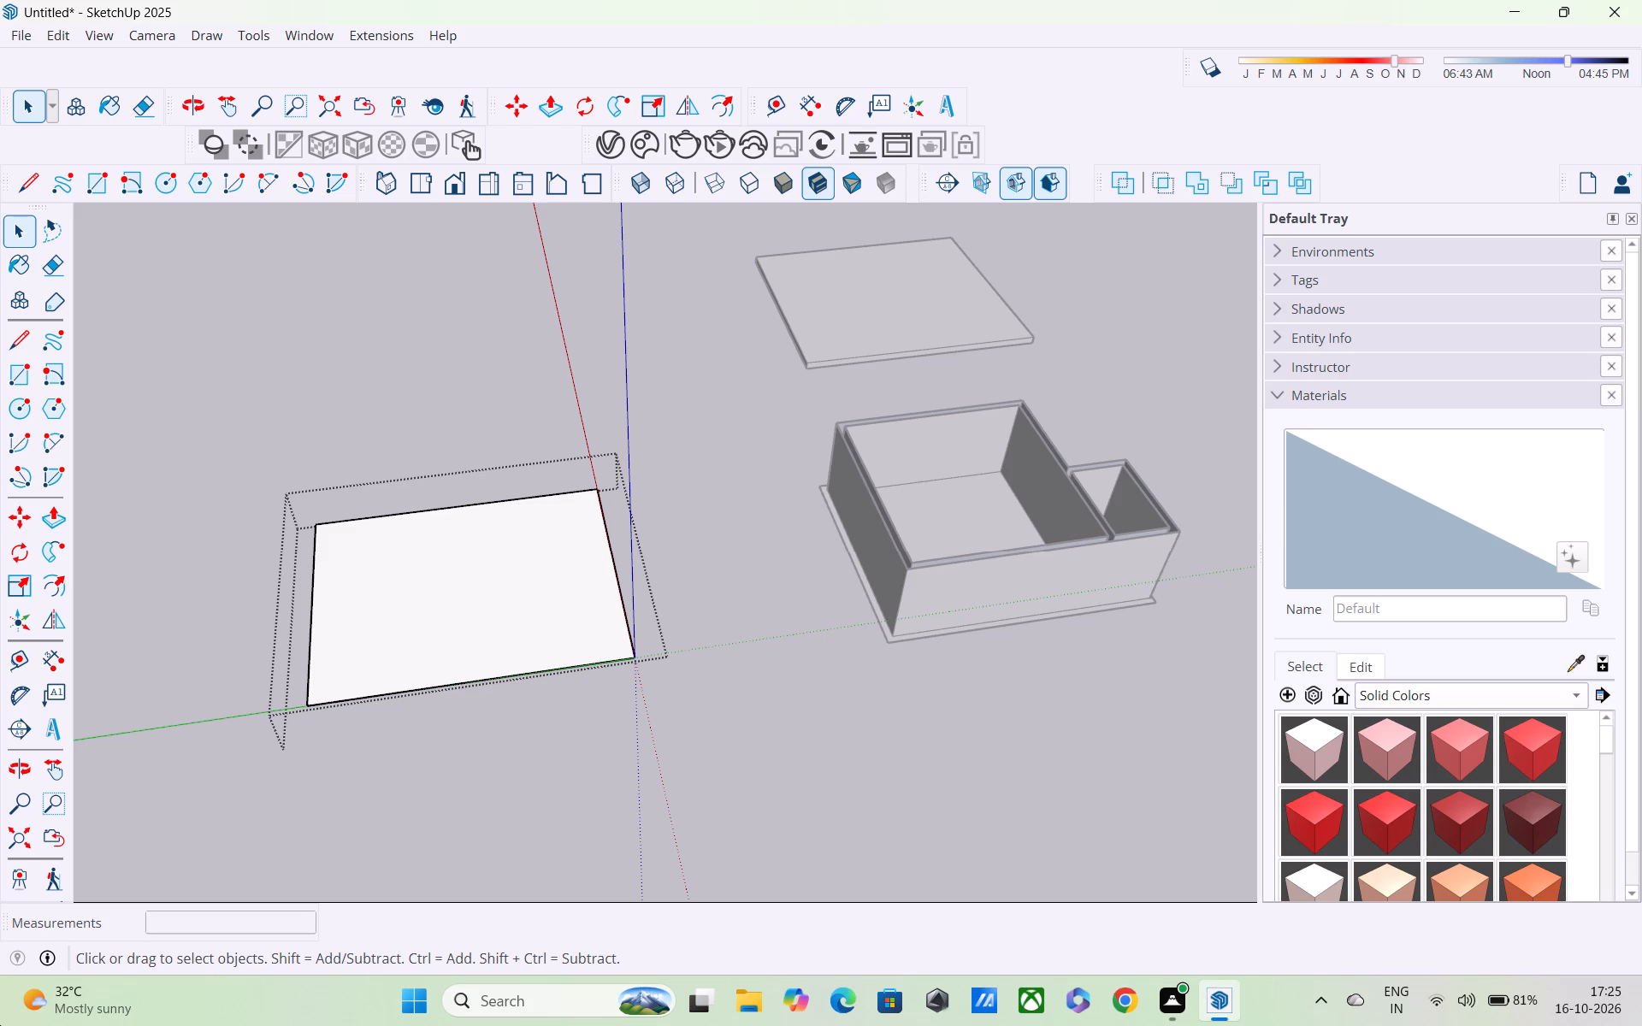
key("p")
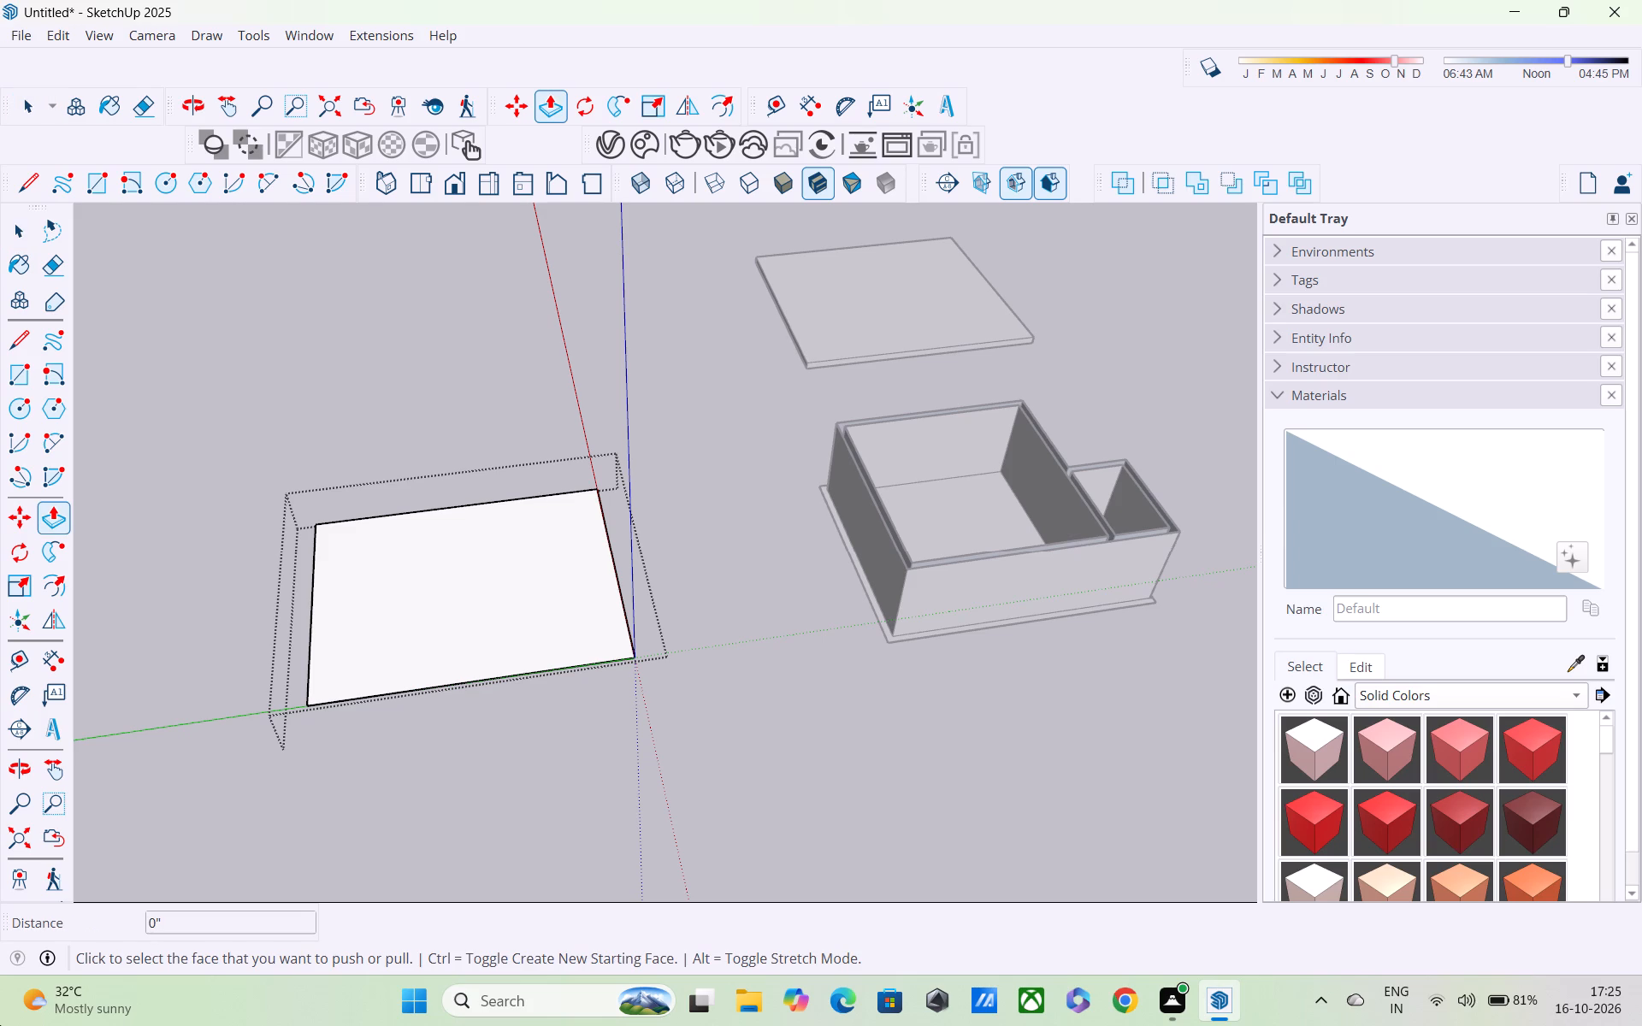
left_click(441, 607)
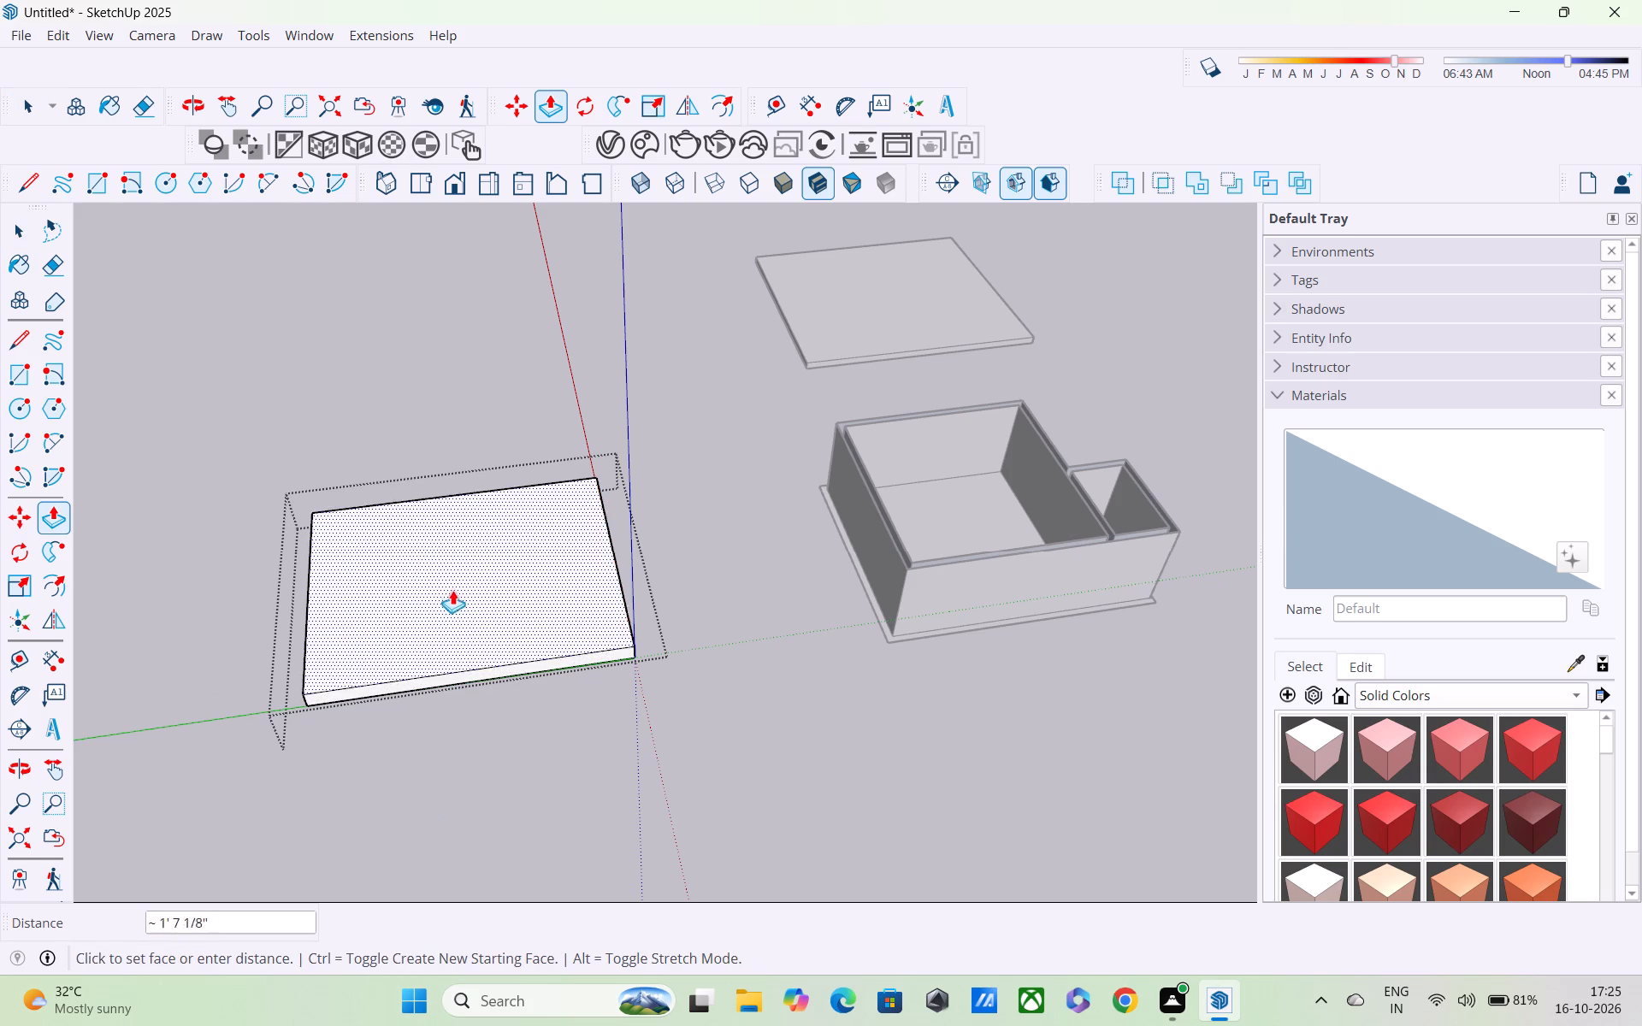
type("10\"")
key("Return")
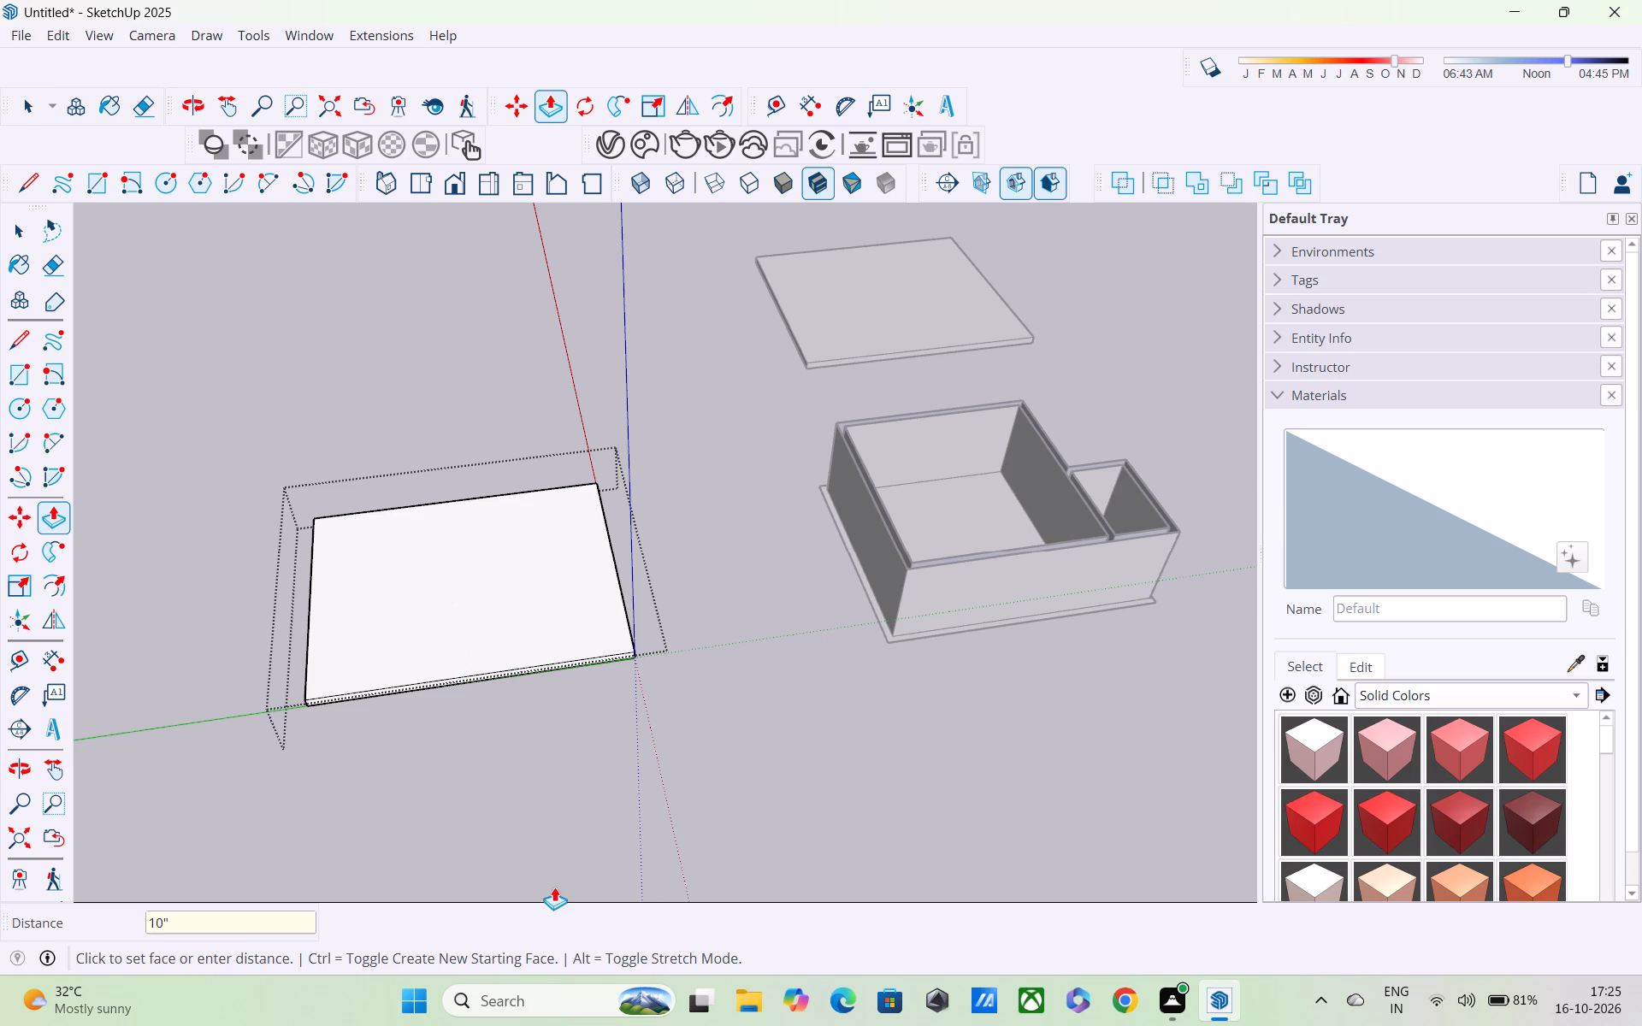
Close the roof group and delete the old roof slab lying behind the walled building.
key("space")
left_click(776, 324)
left_click(735, 366)
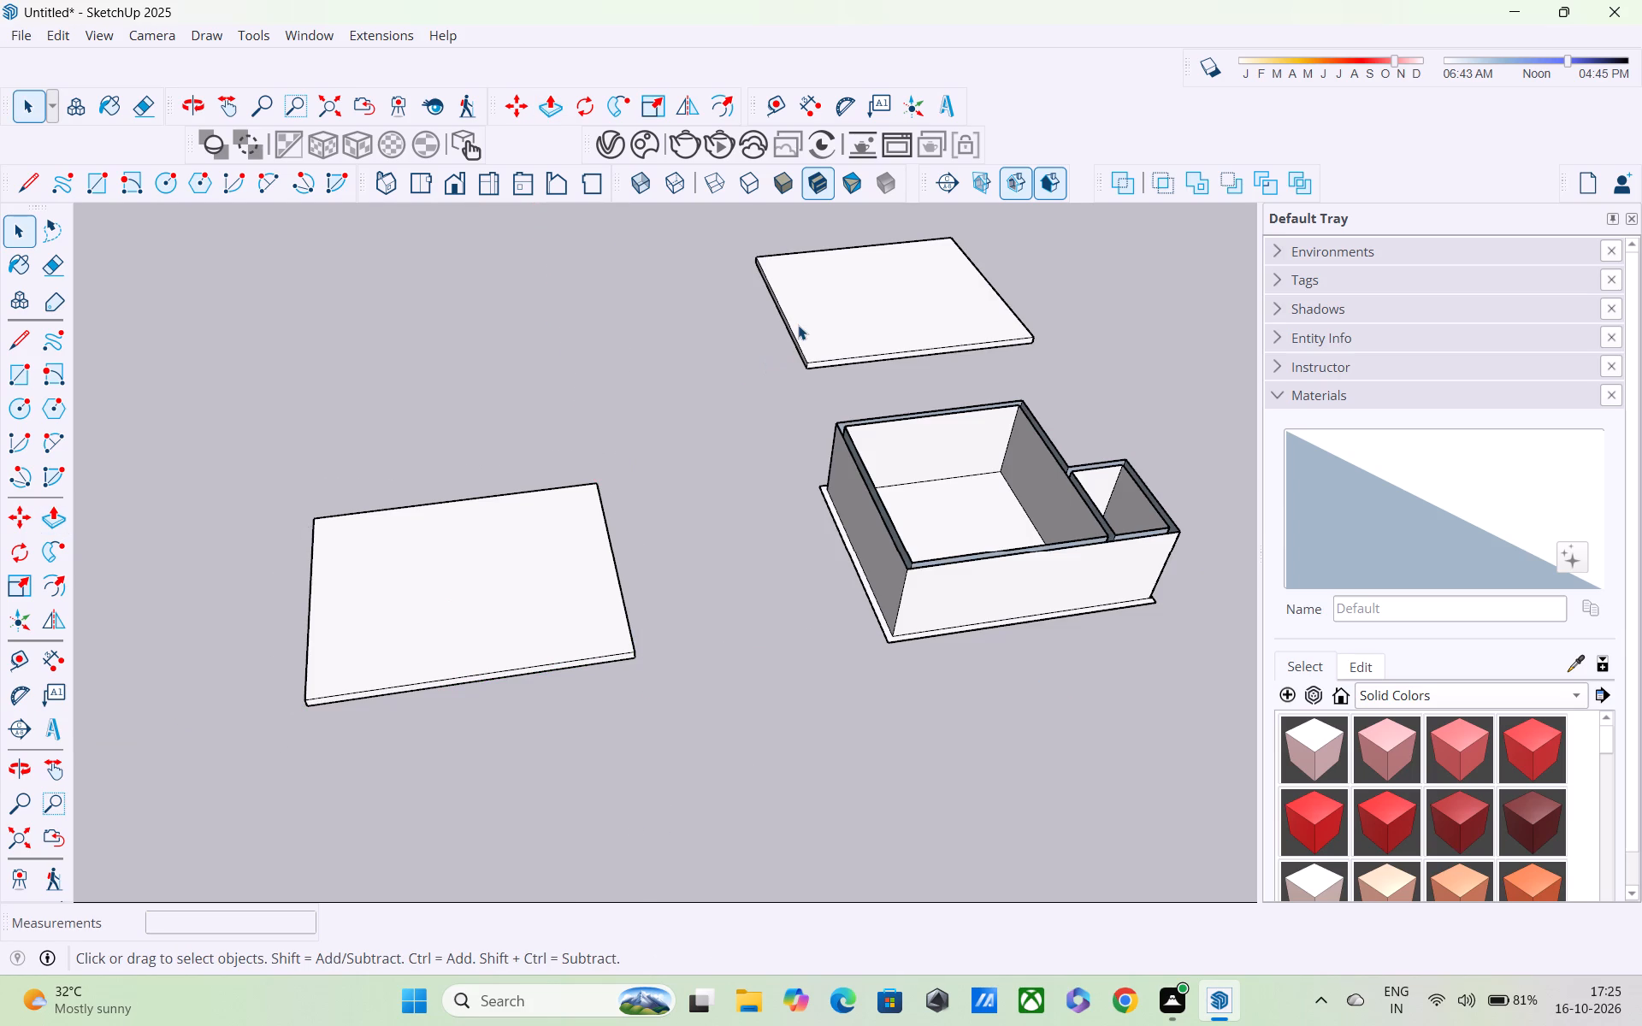
left_click(798, 325)
left_click(799, 324)
left_click(712, 336)
left_click(790, 356)
left_click(812, 339)
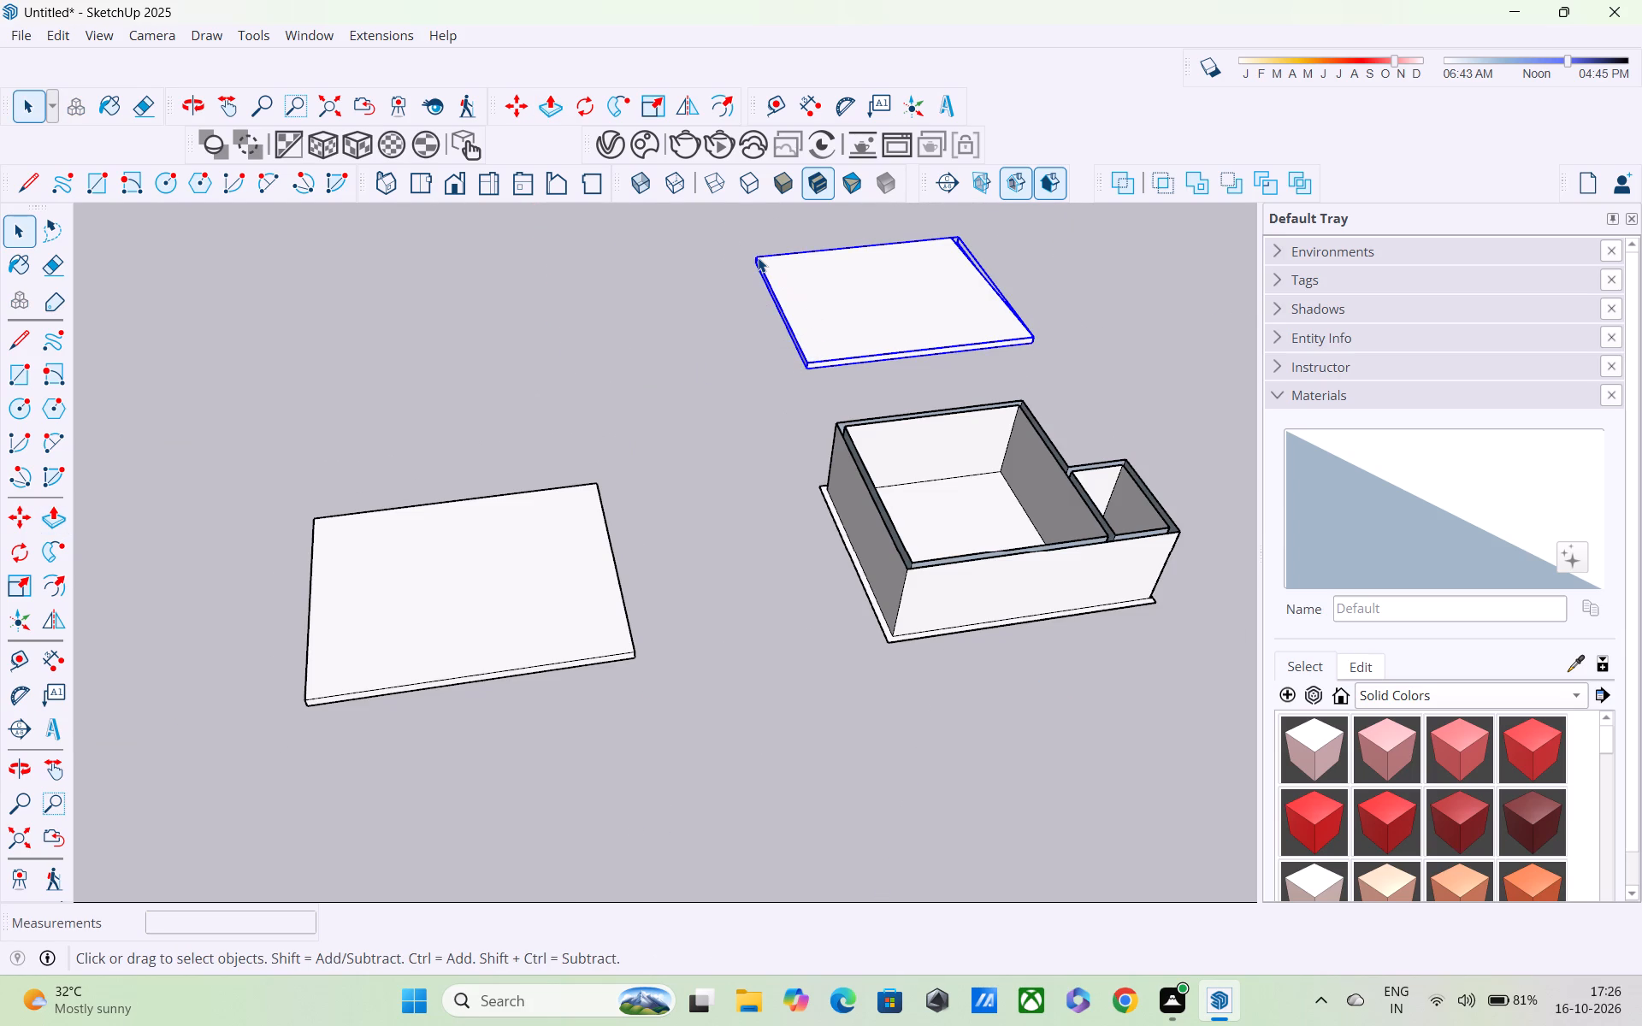
key("Delete")
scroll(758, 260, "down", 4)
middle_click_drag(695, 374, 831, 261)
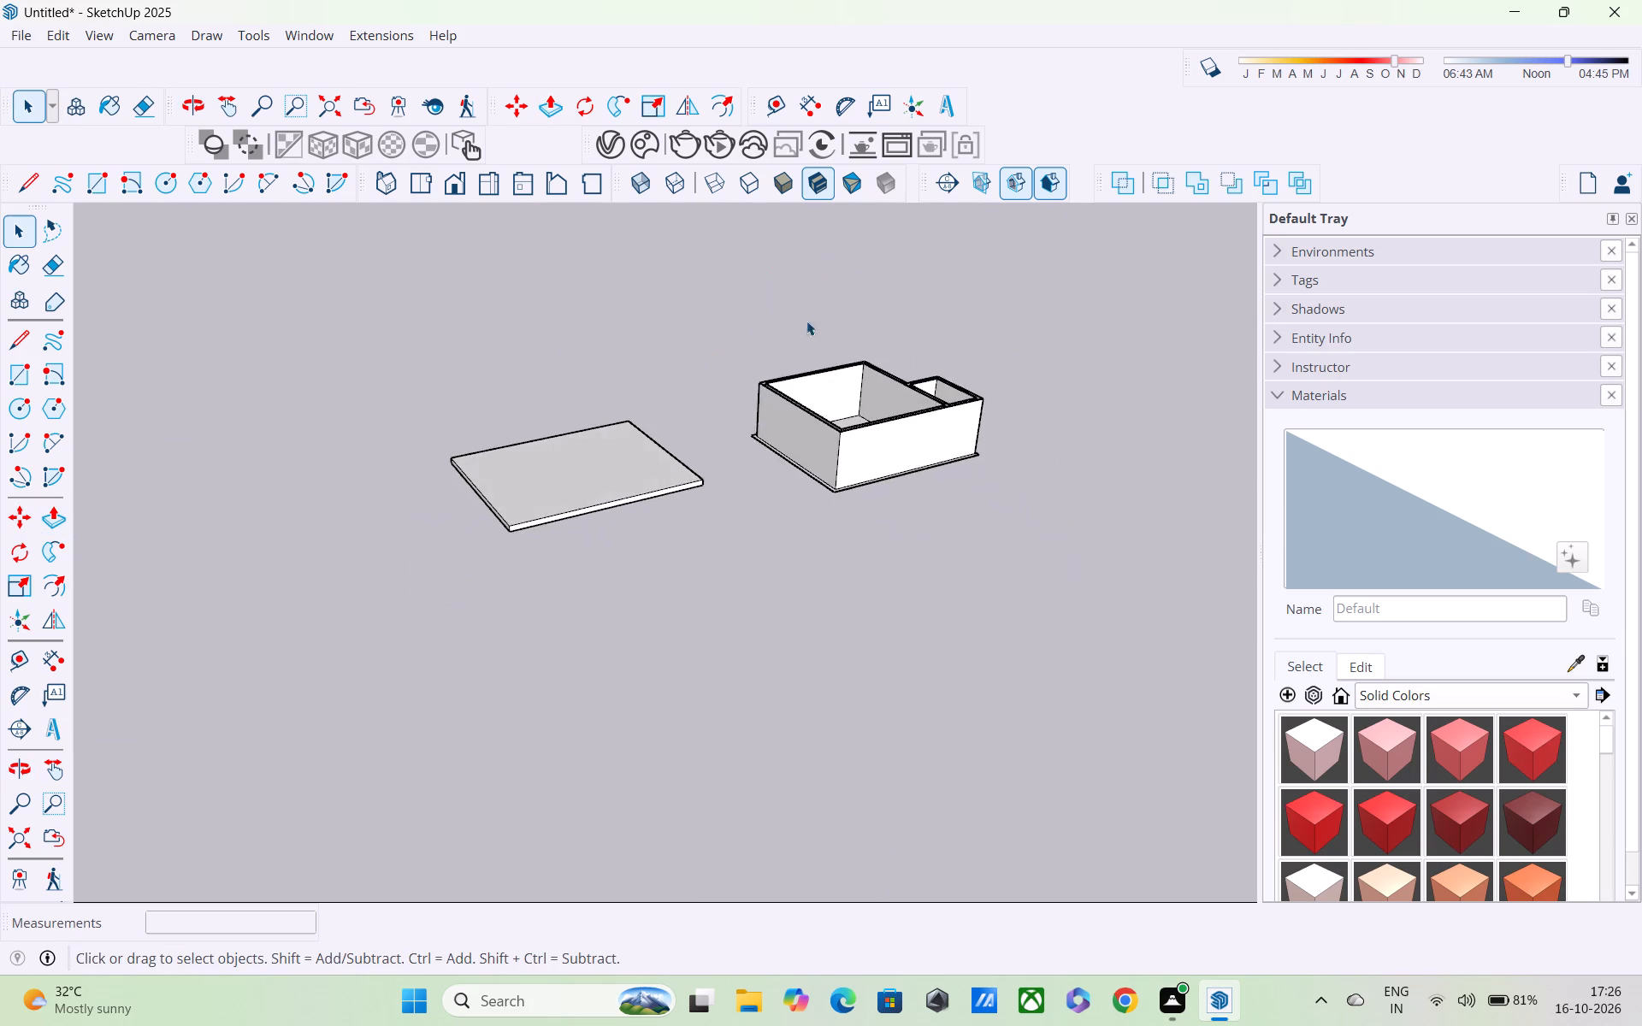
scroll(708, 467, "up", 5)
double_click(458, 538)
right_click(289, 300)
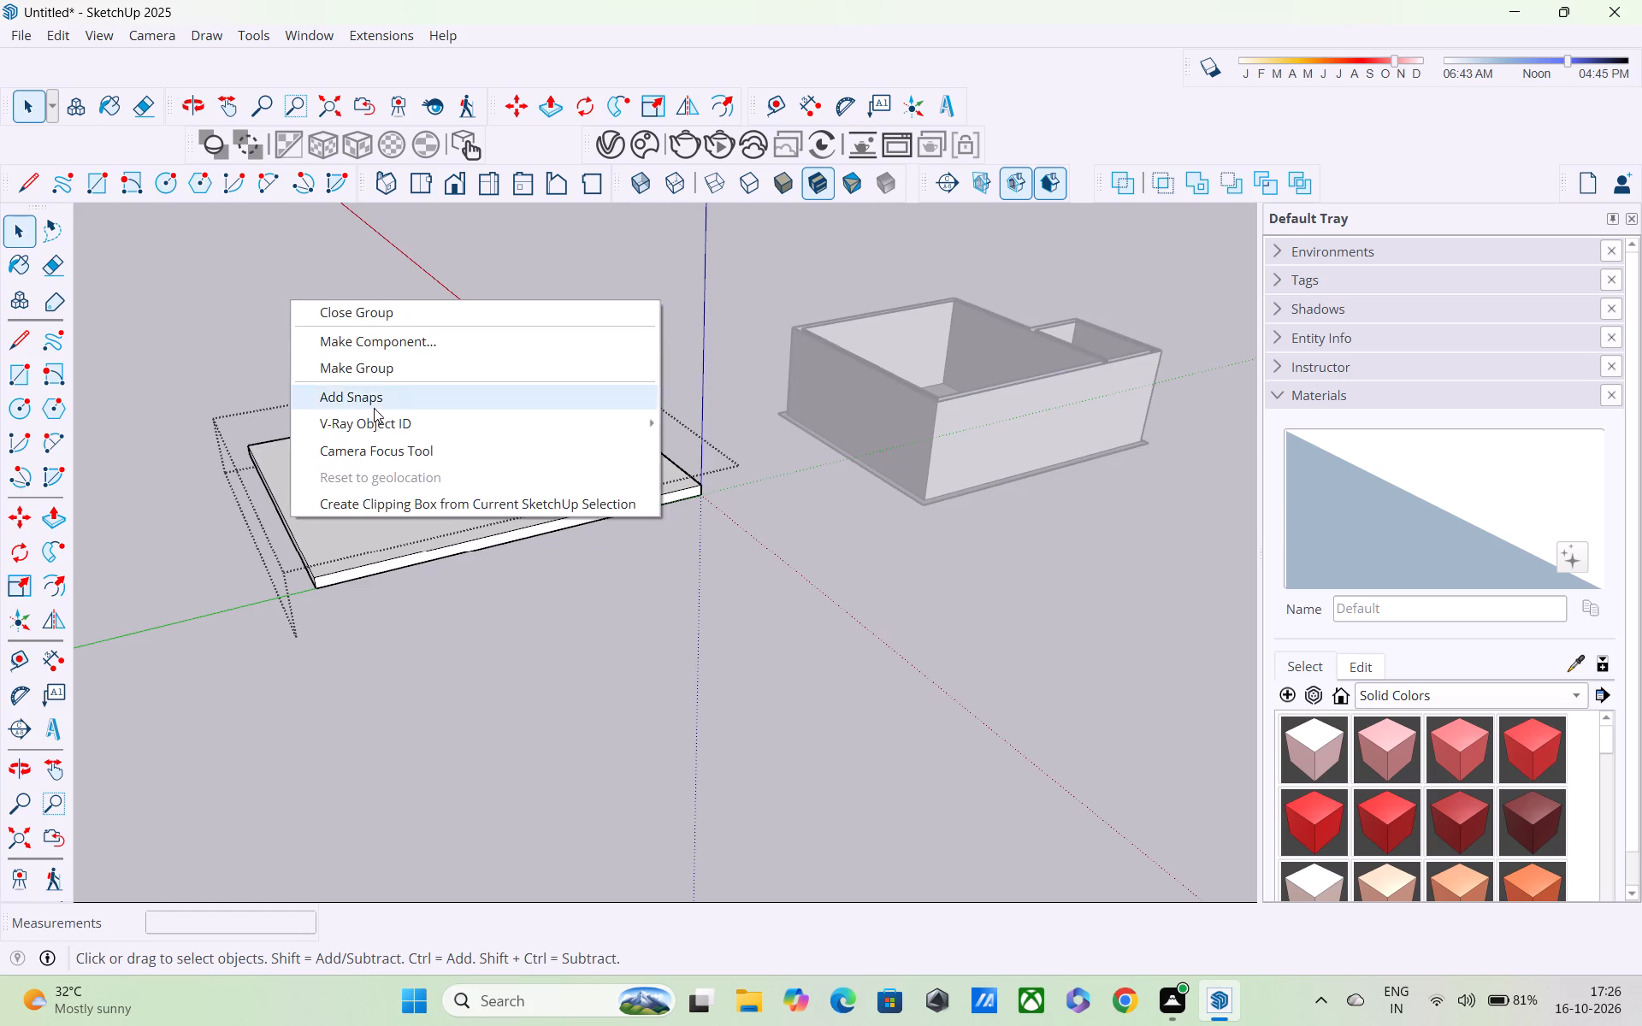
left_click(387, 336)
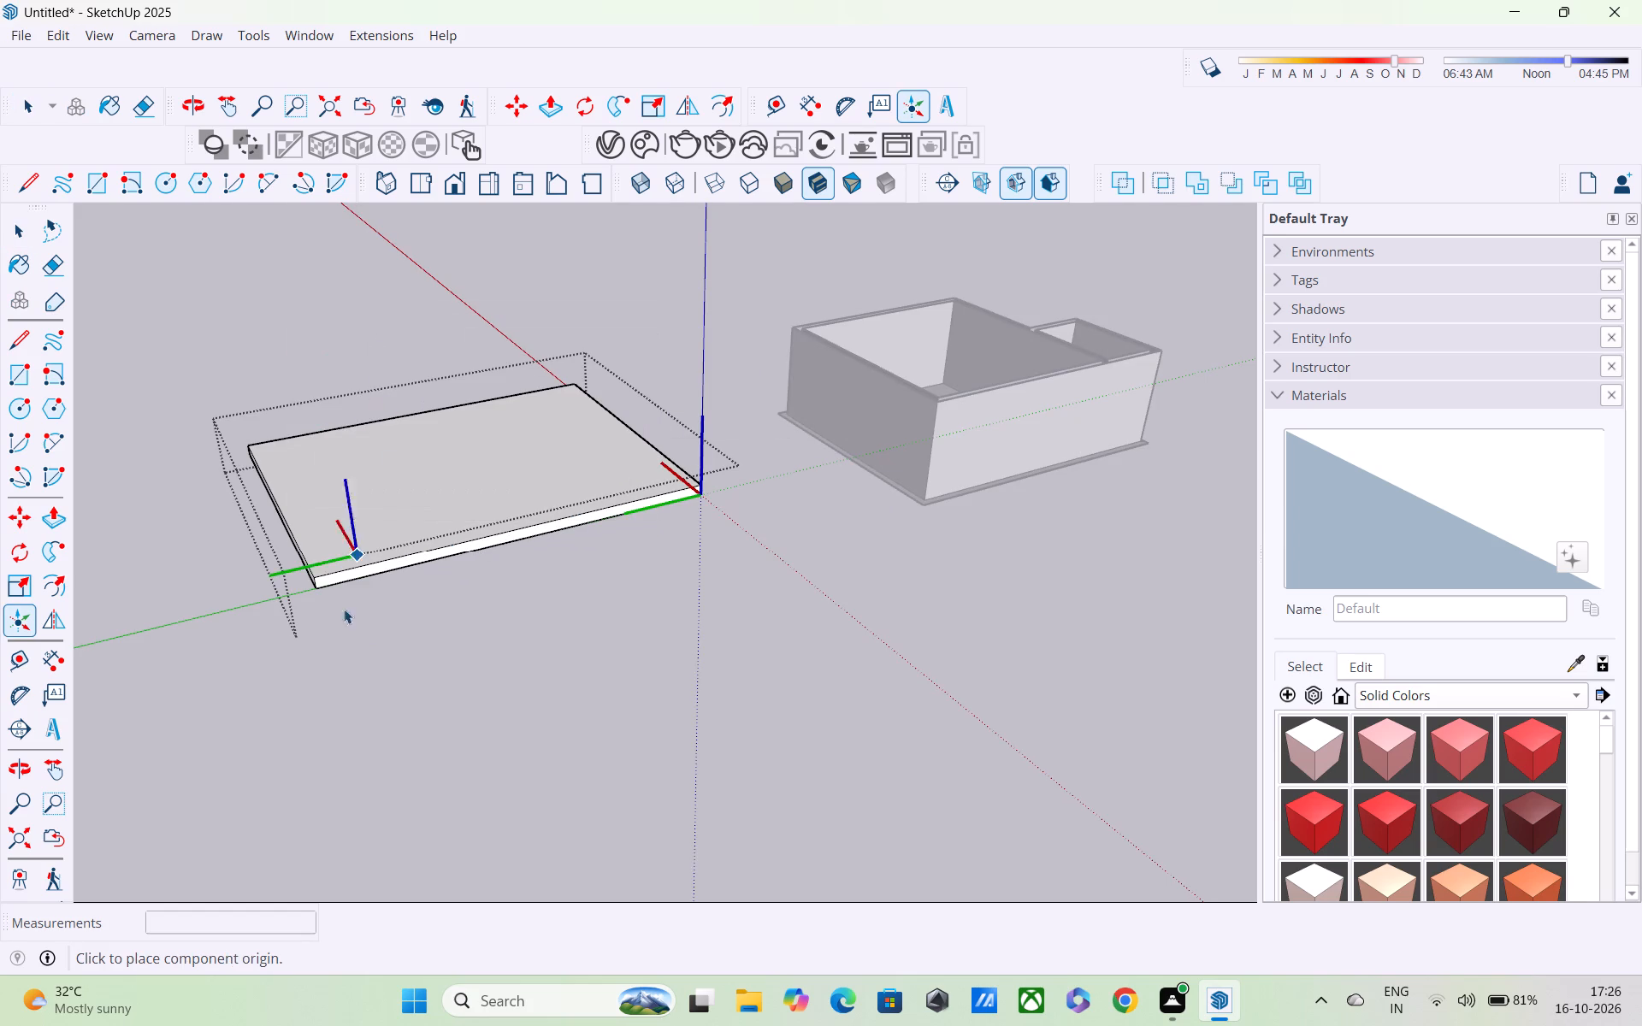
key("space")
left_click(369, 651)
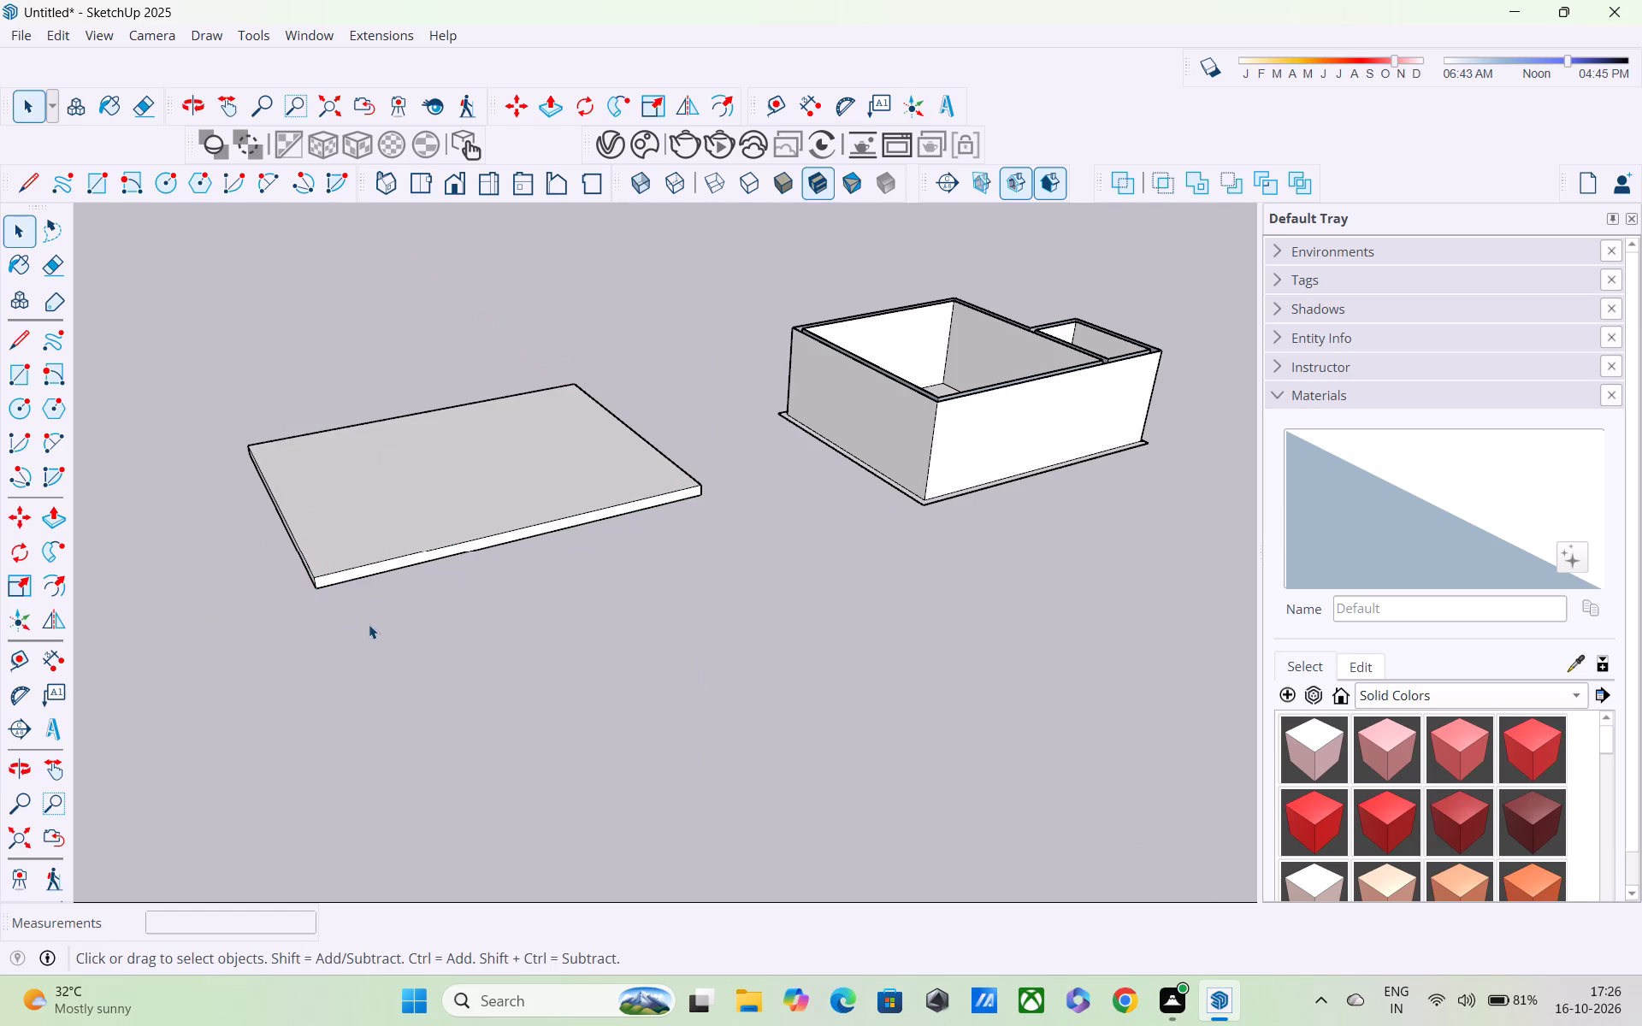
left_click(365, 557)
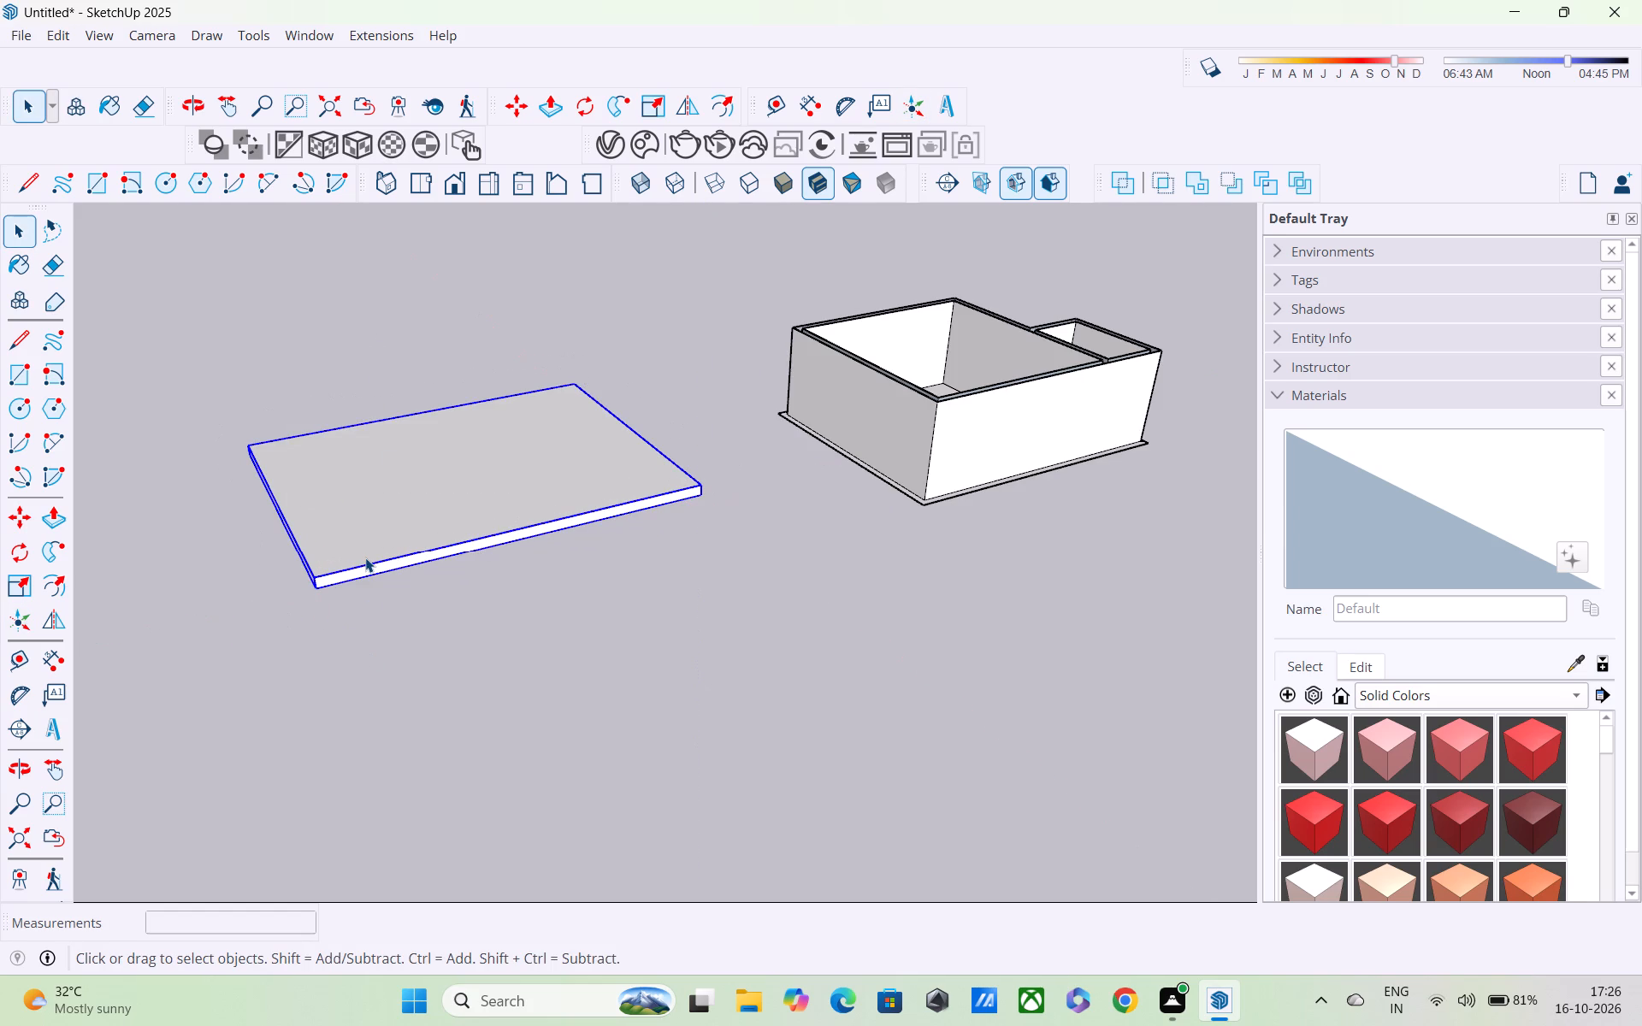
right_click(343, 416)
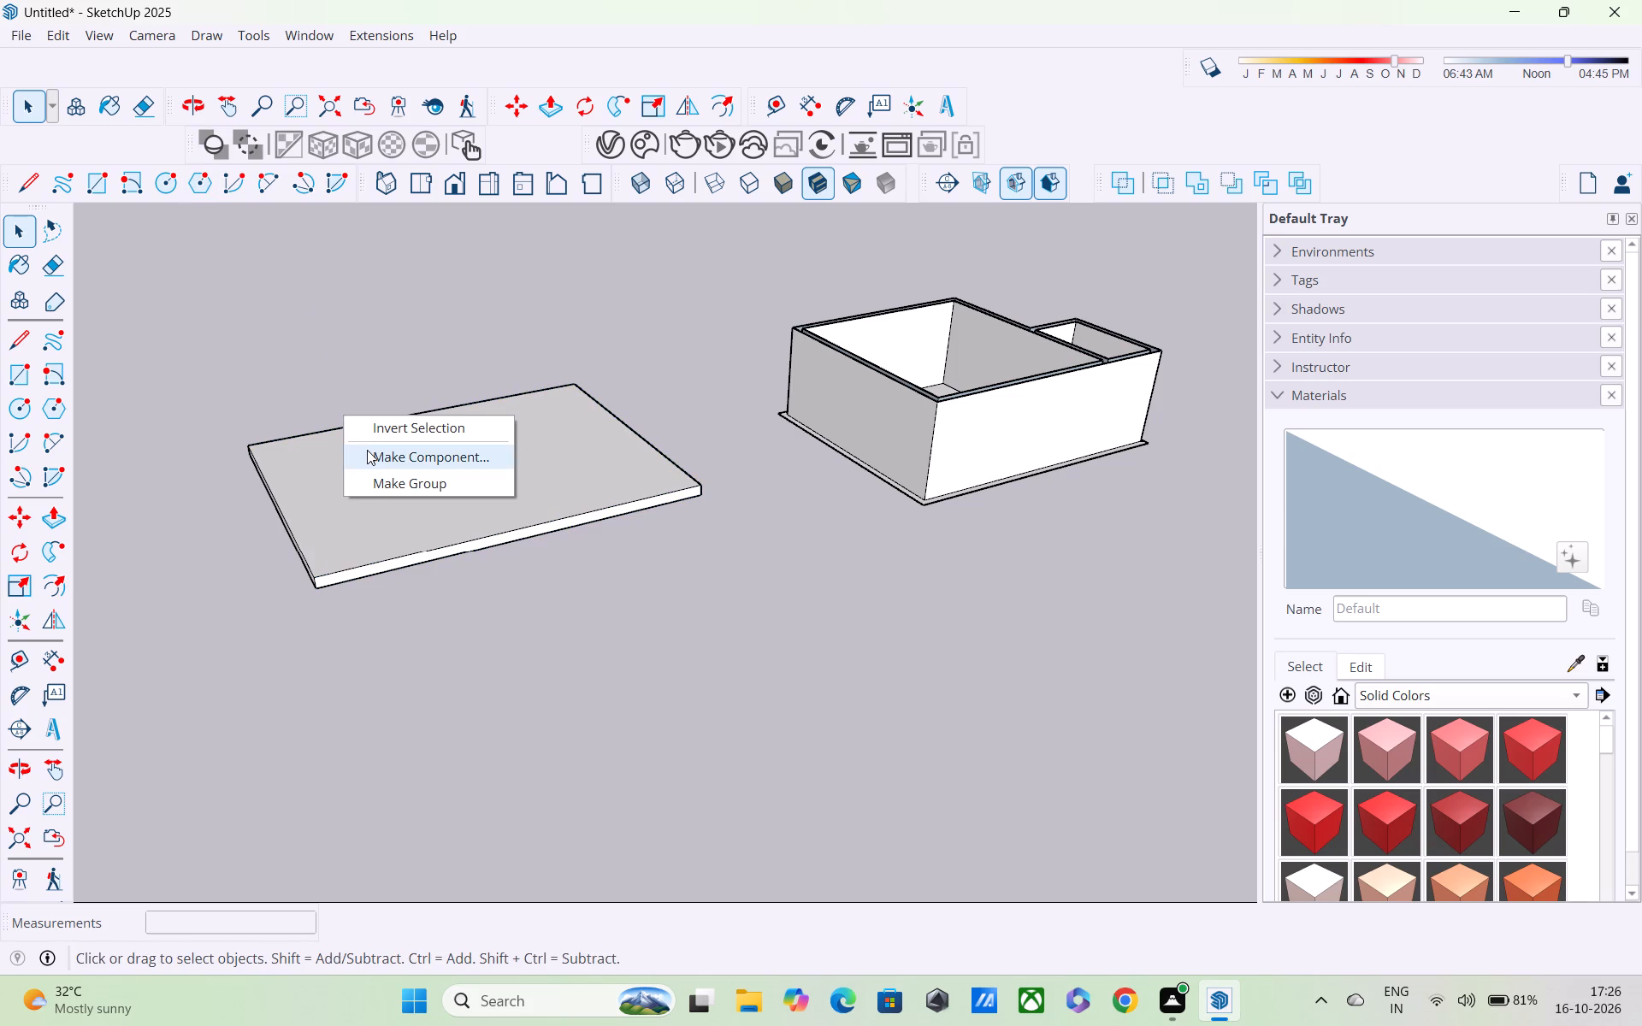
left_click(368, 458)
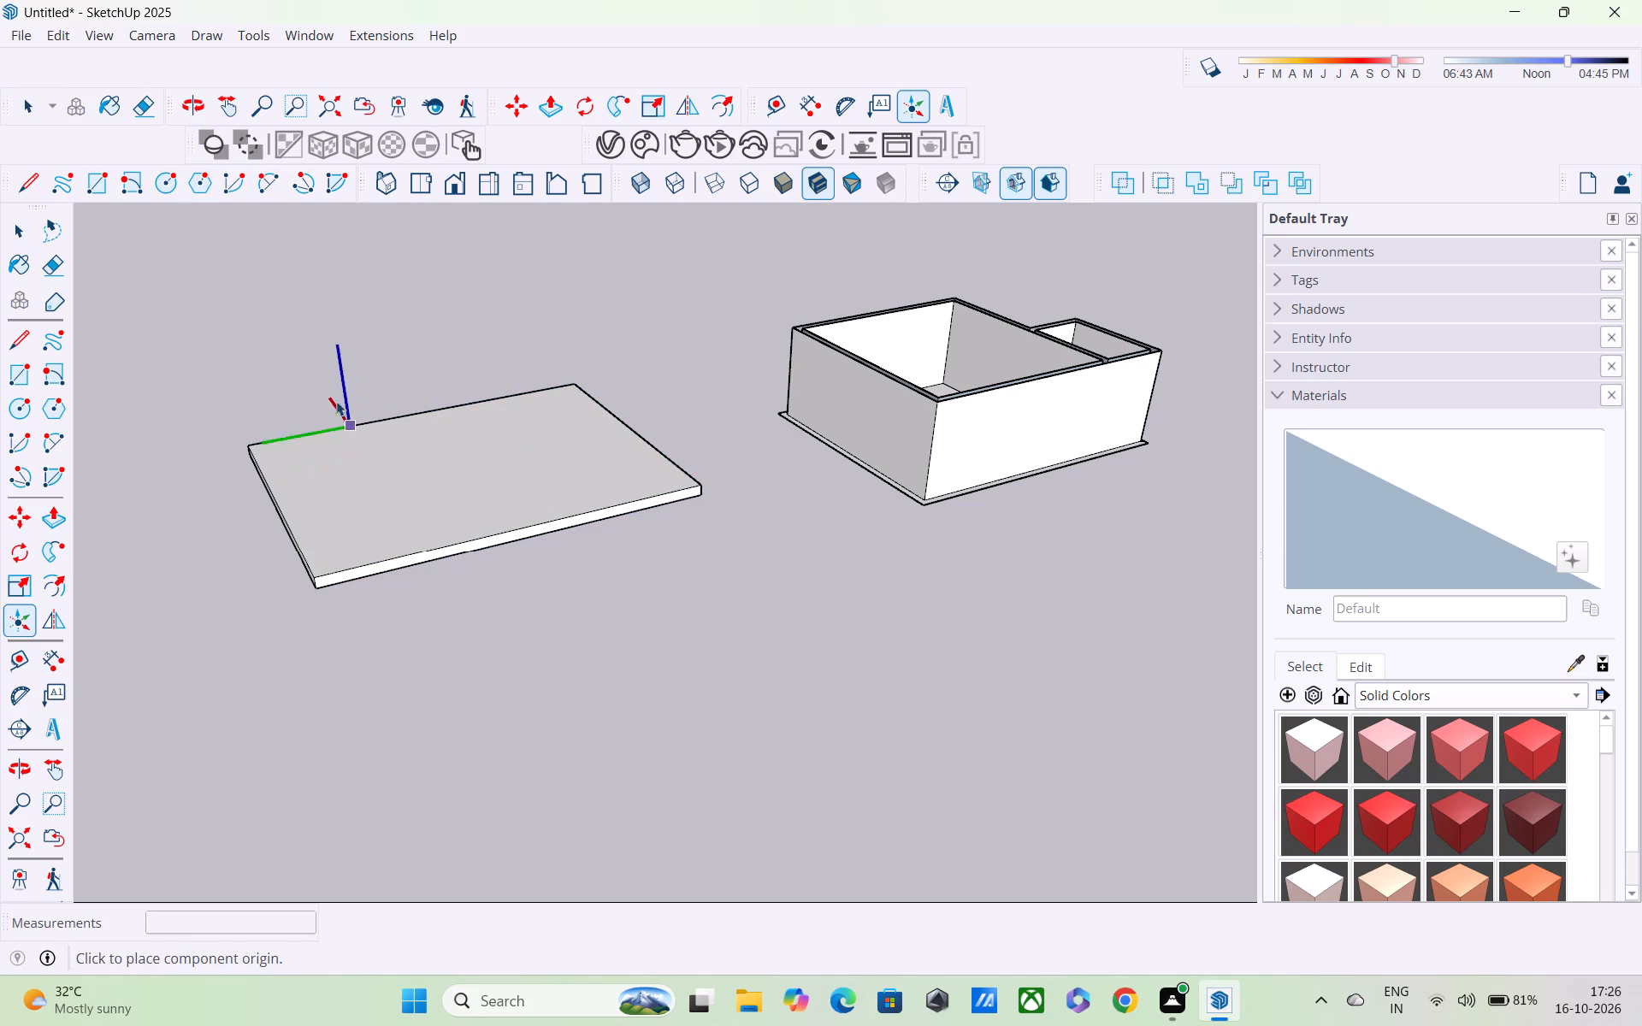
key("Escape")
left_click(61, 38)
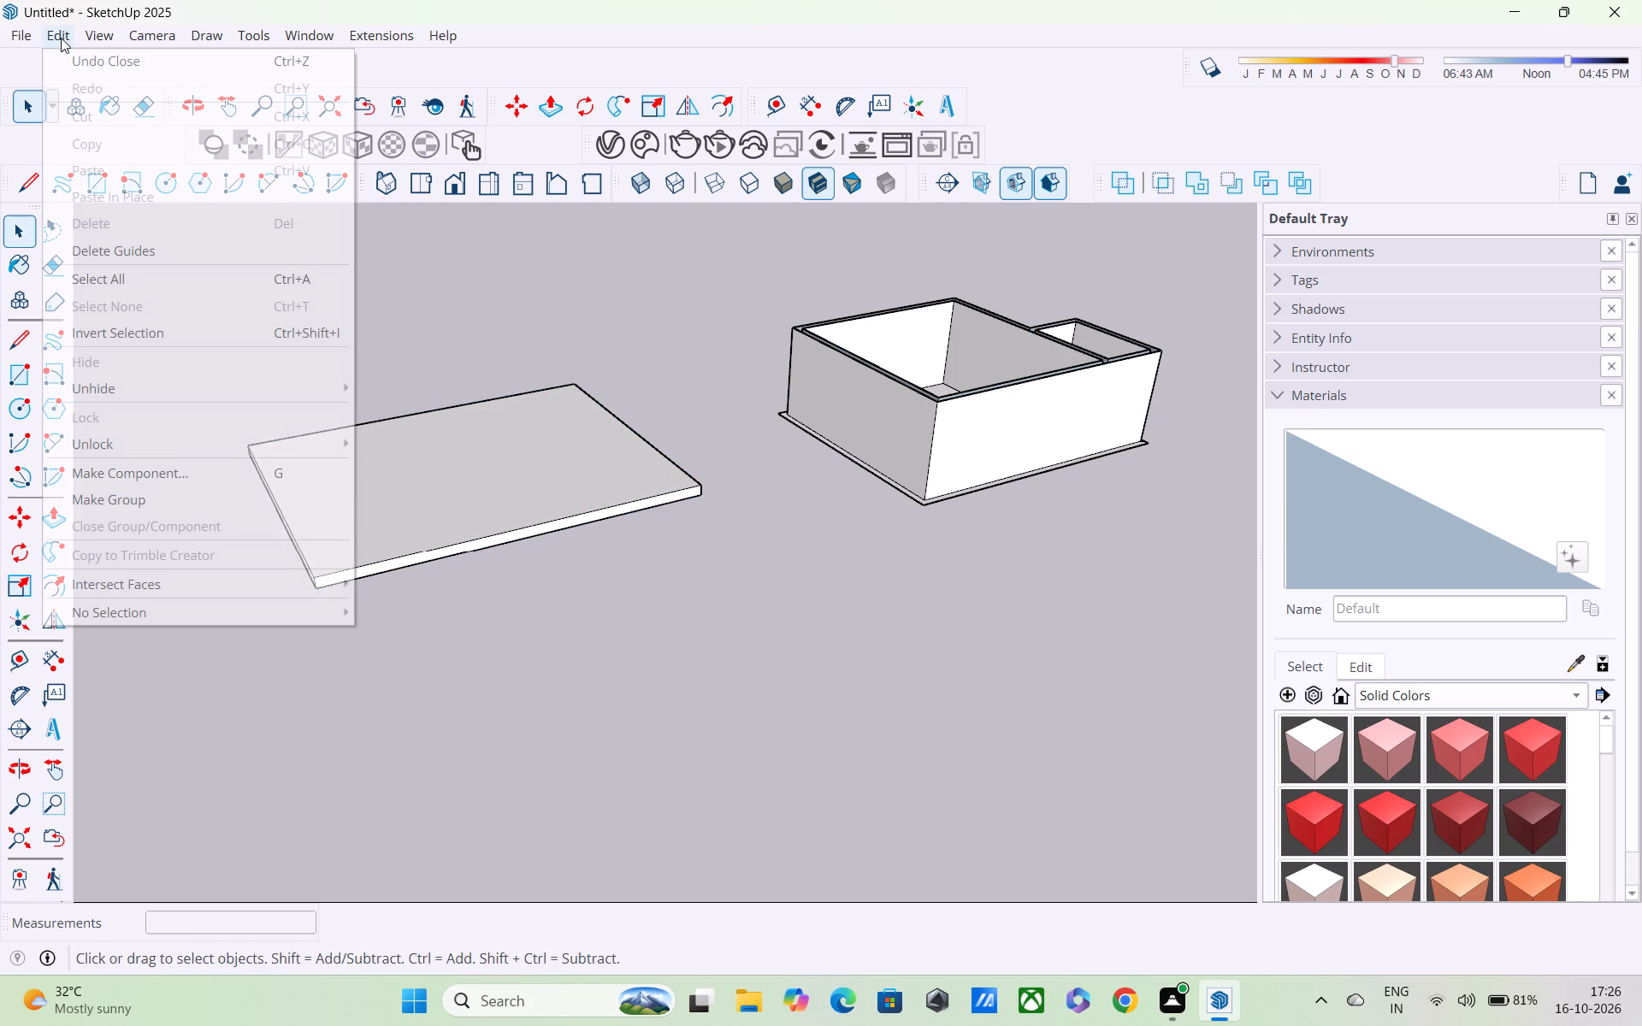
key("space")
Make the new roof slab group a component with the default settings, replacing the selection.
left_click(490, 437)
left_click(491, 449)
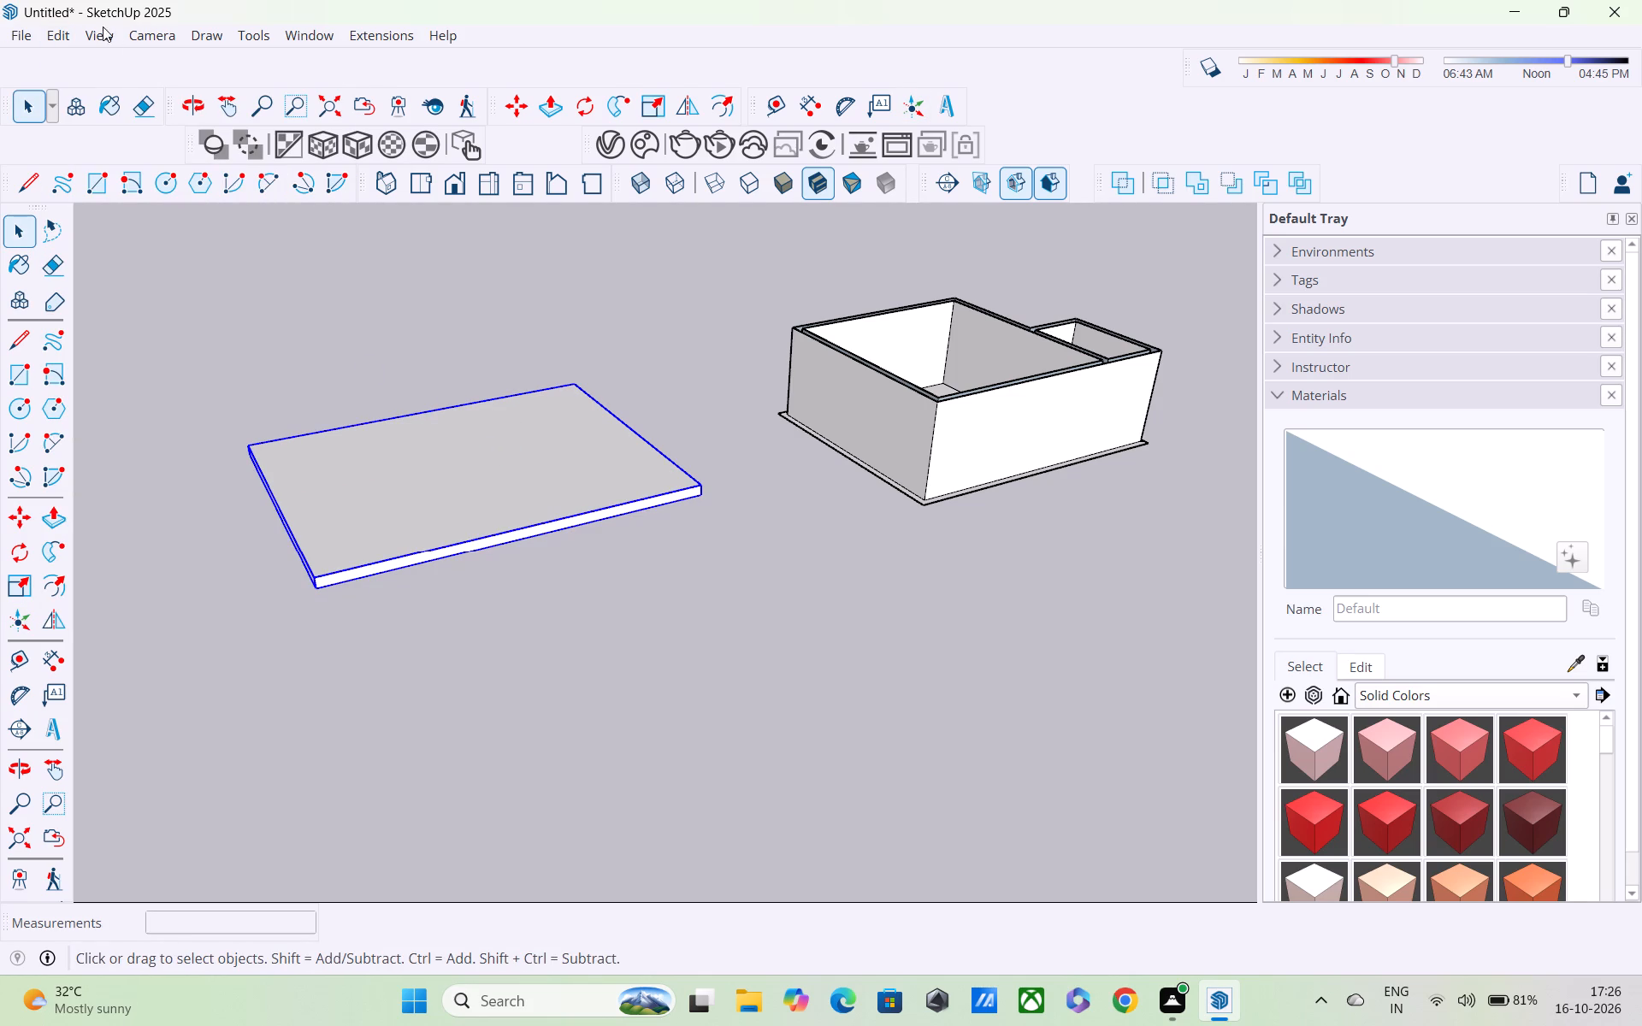
left_click(61, 37)
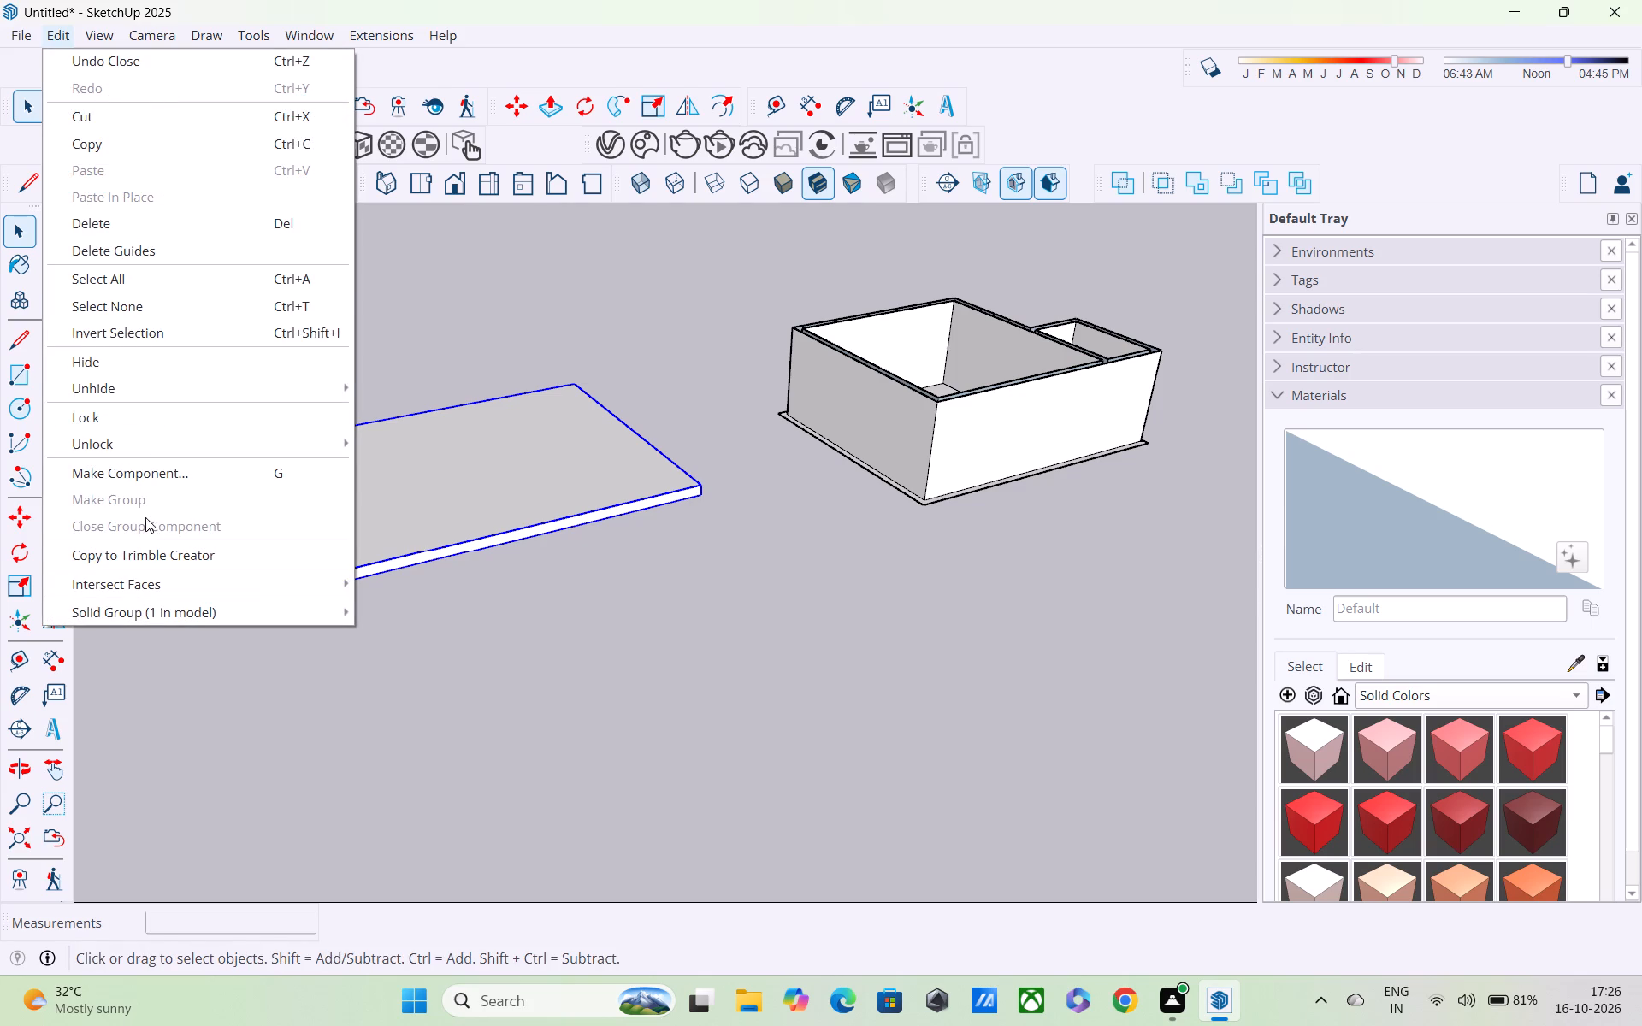
left_click(136, 477)
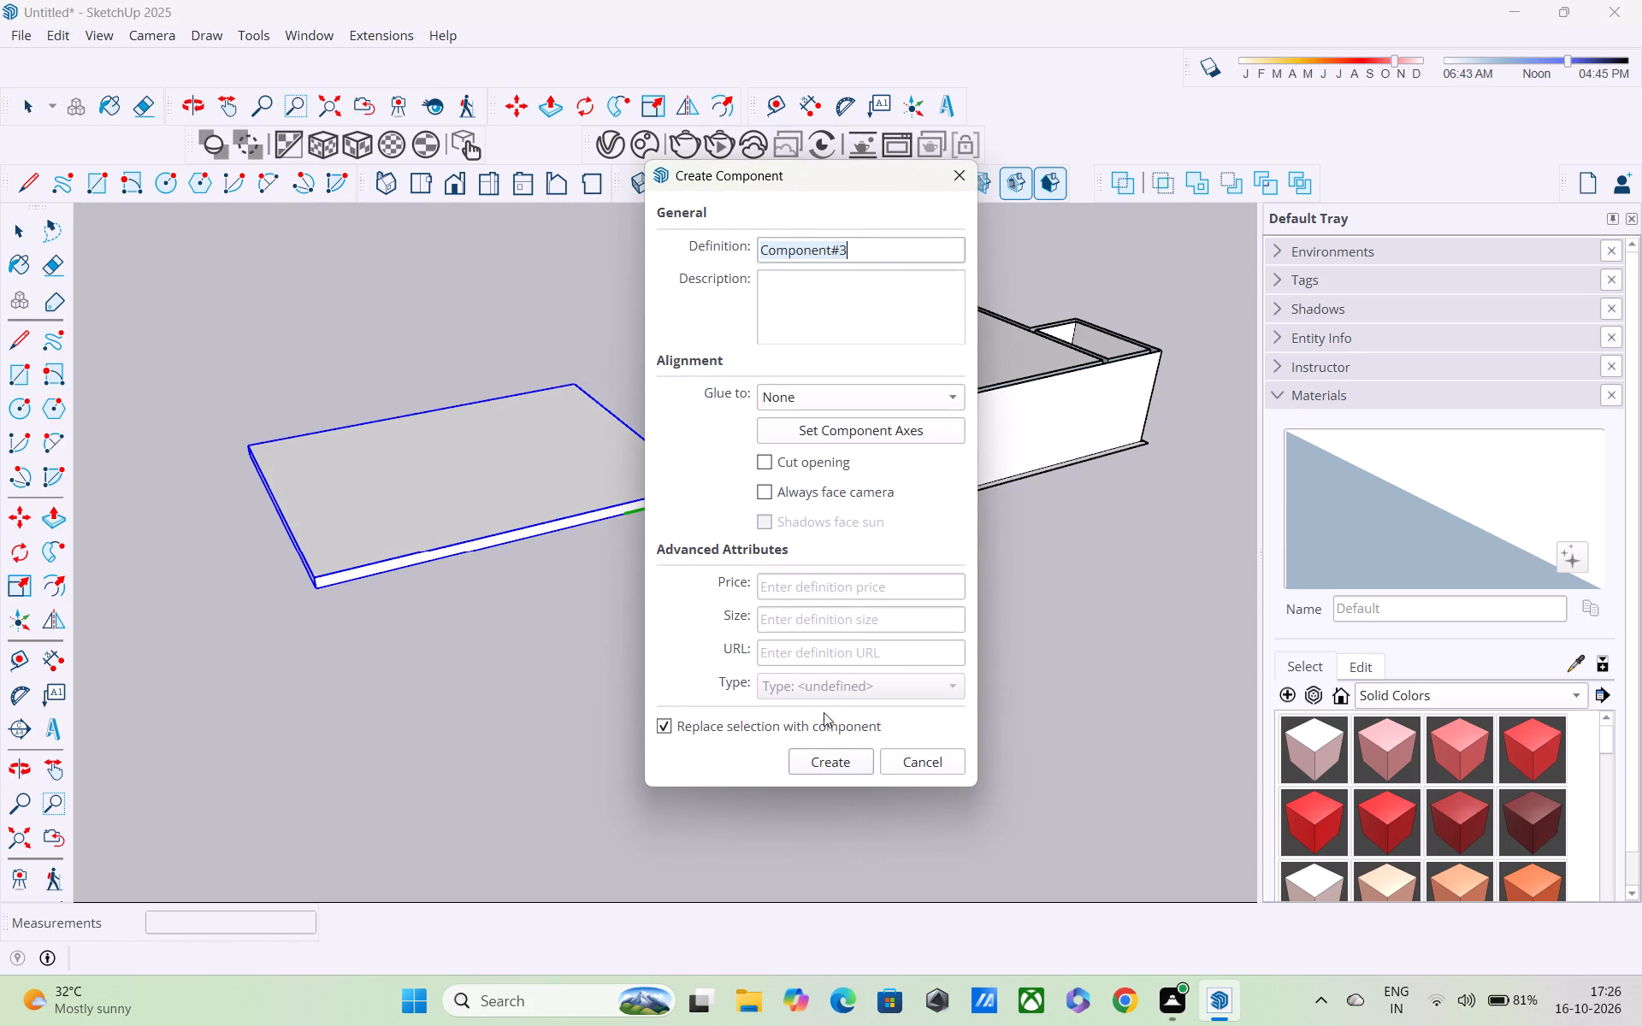
left_click(832, 757)
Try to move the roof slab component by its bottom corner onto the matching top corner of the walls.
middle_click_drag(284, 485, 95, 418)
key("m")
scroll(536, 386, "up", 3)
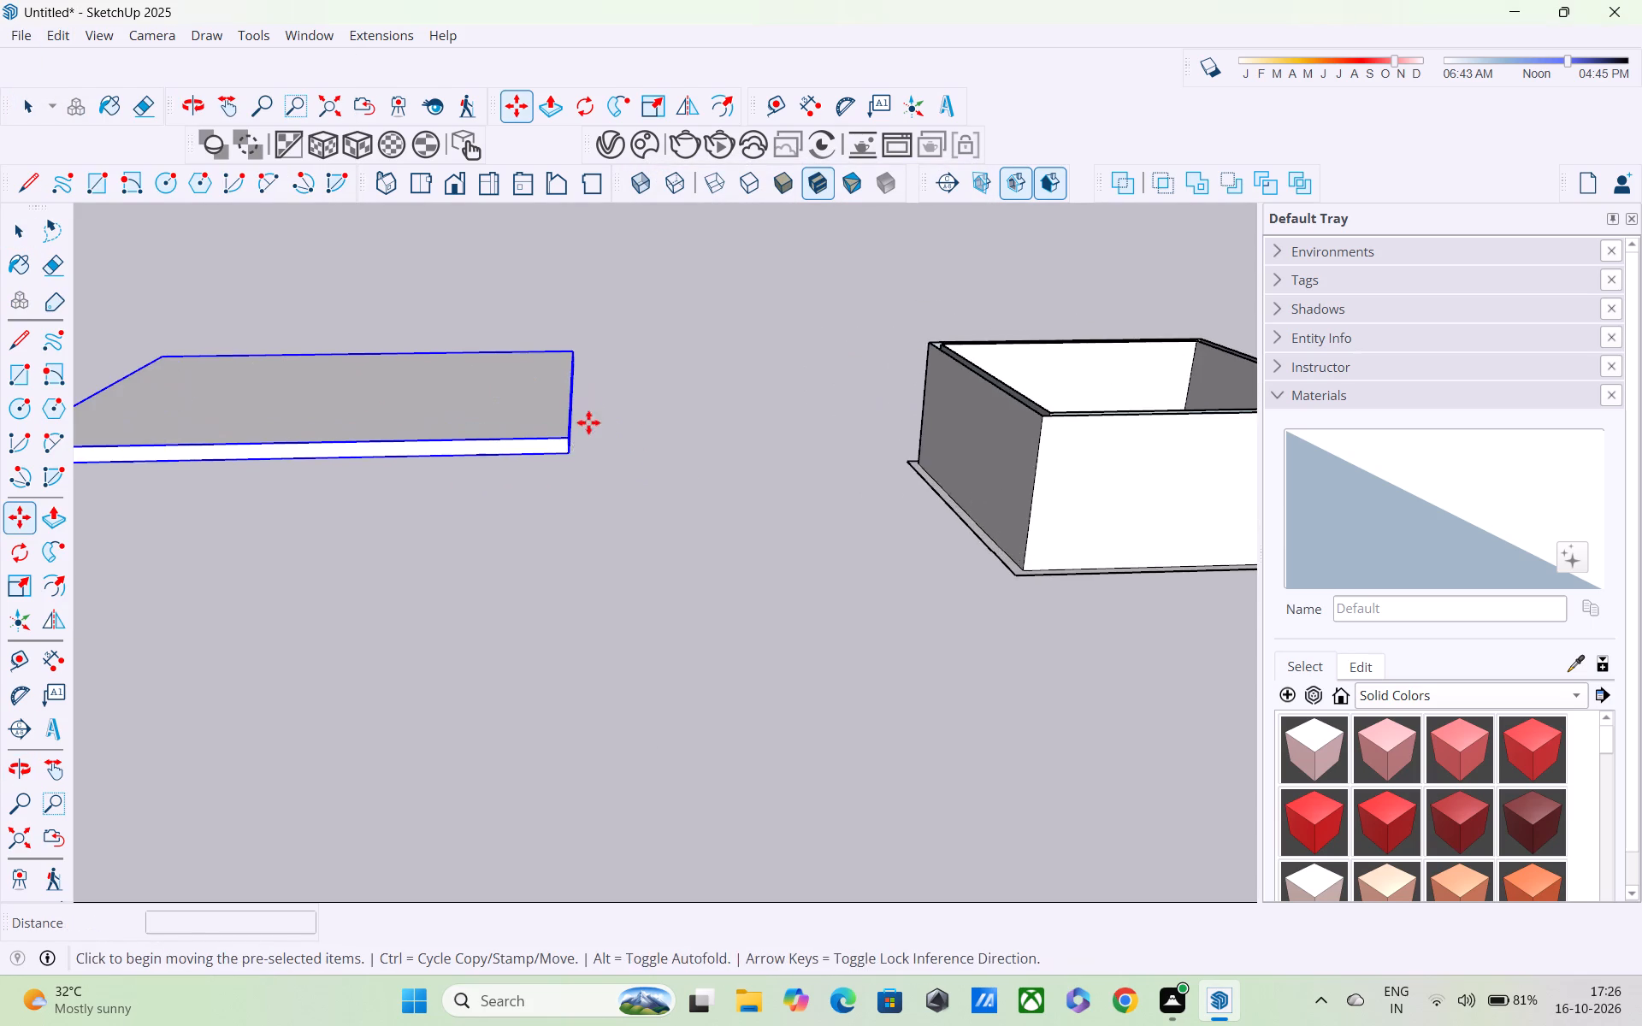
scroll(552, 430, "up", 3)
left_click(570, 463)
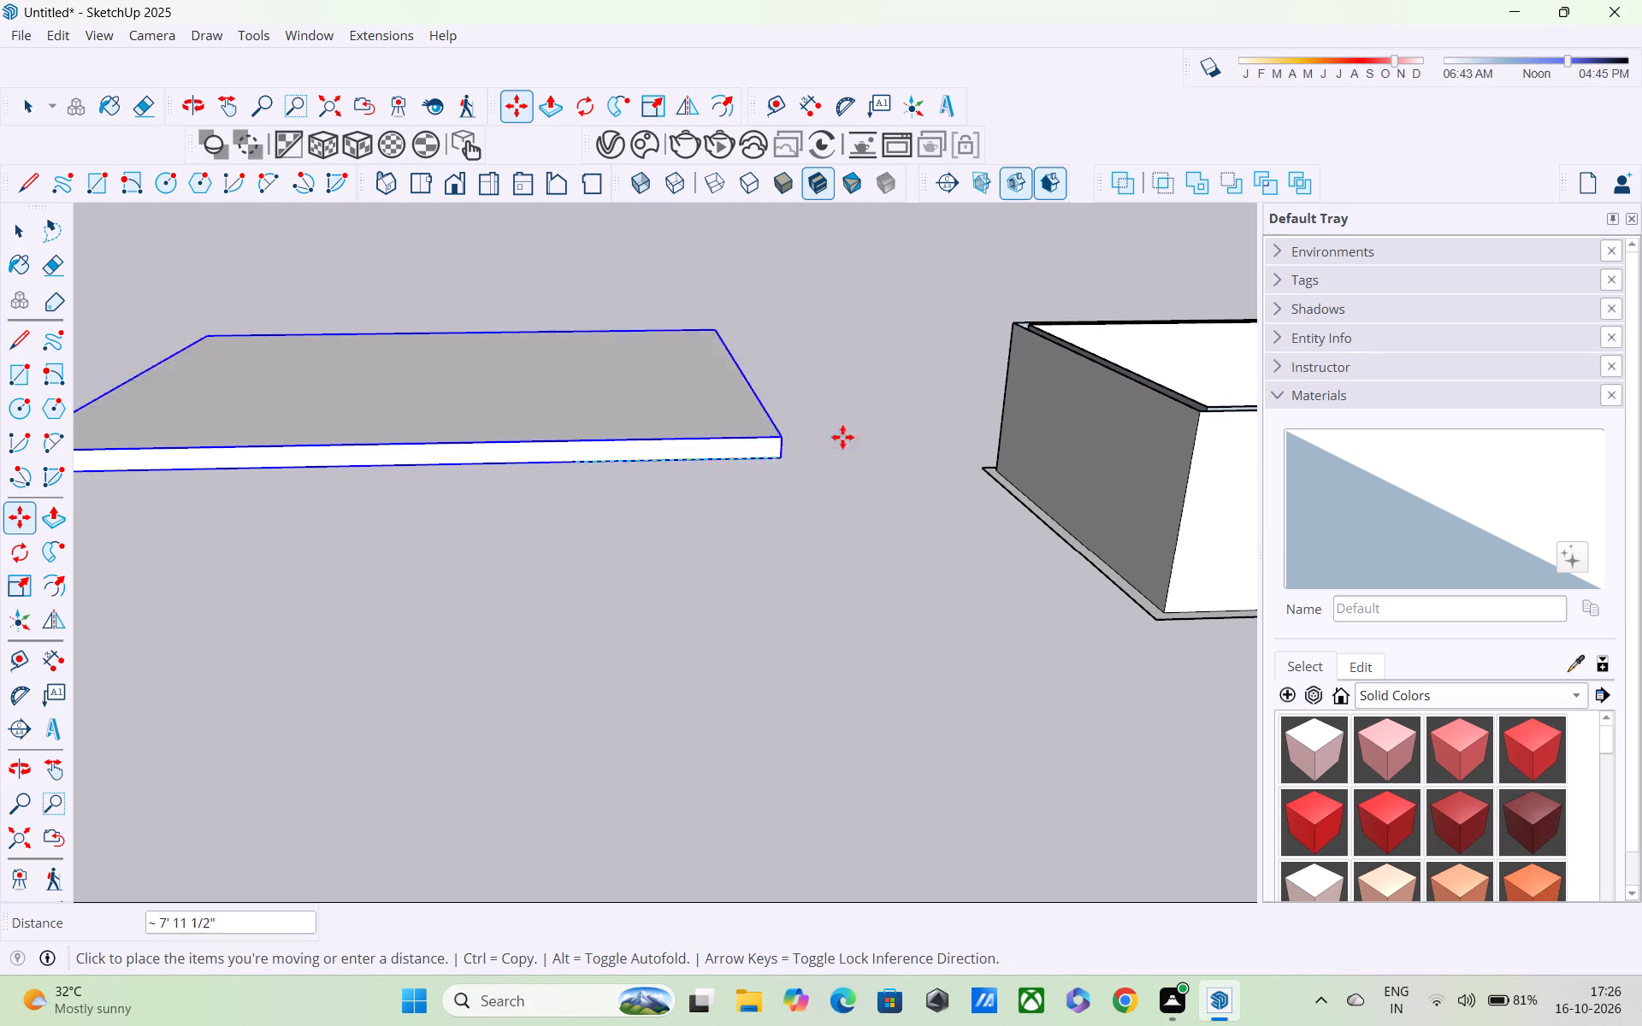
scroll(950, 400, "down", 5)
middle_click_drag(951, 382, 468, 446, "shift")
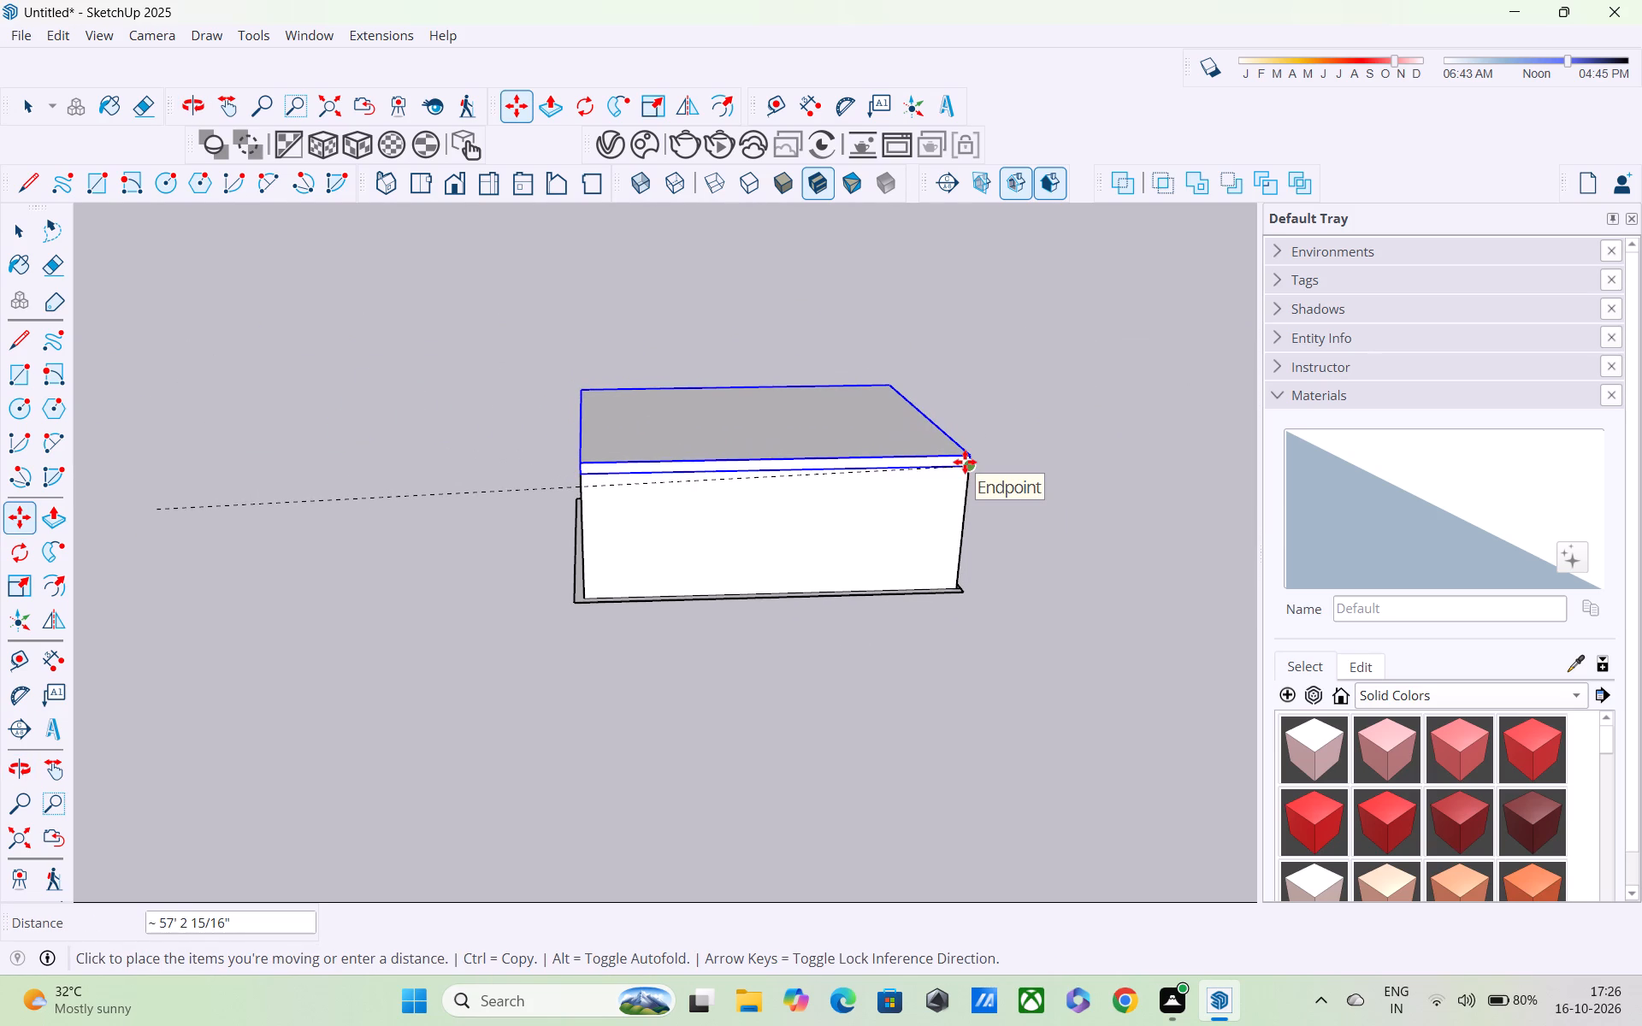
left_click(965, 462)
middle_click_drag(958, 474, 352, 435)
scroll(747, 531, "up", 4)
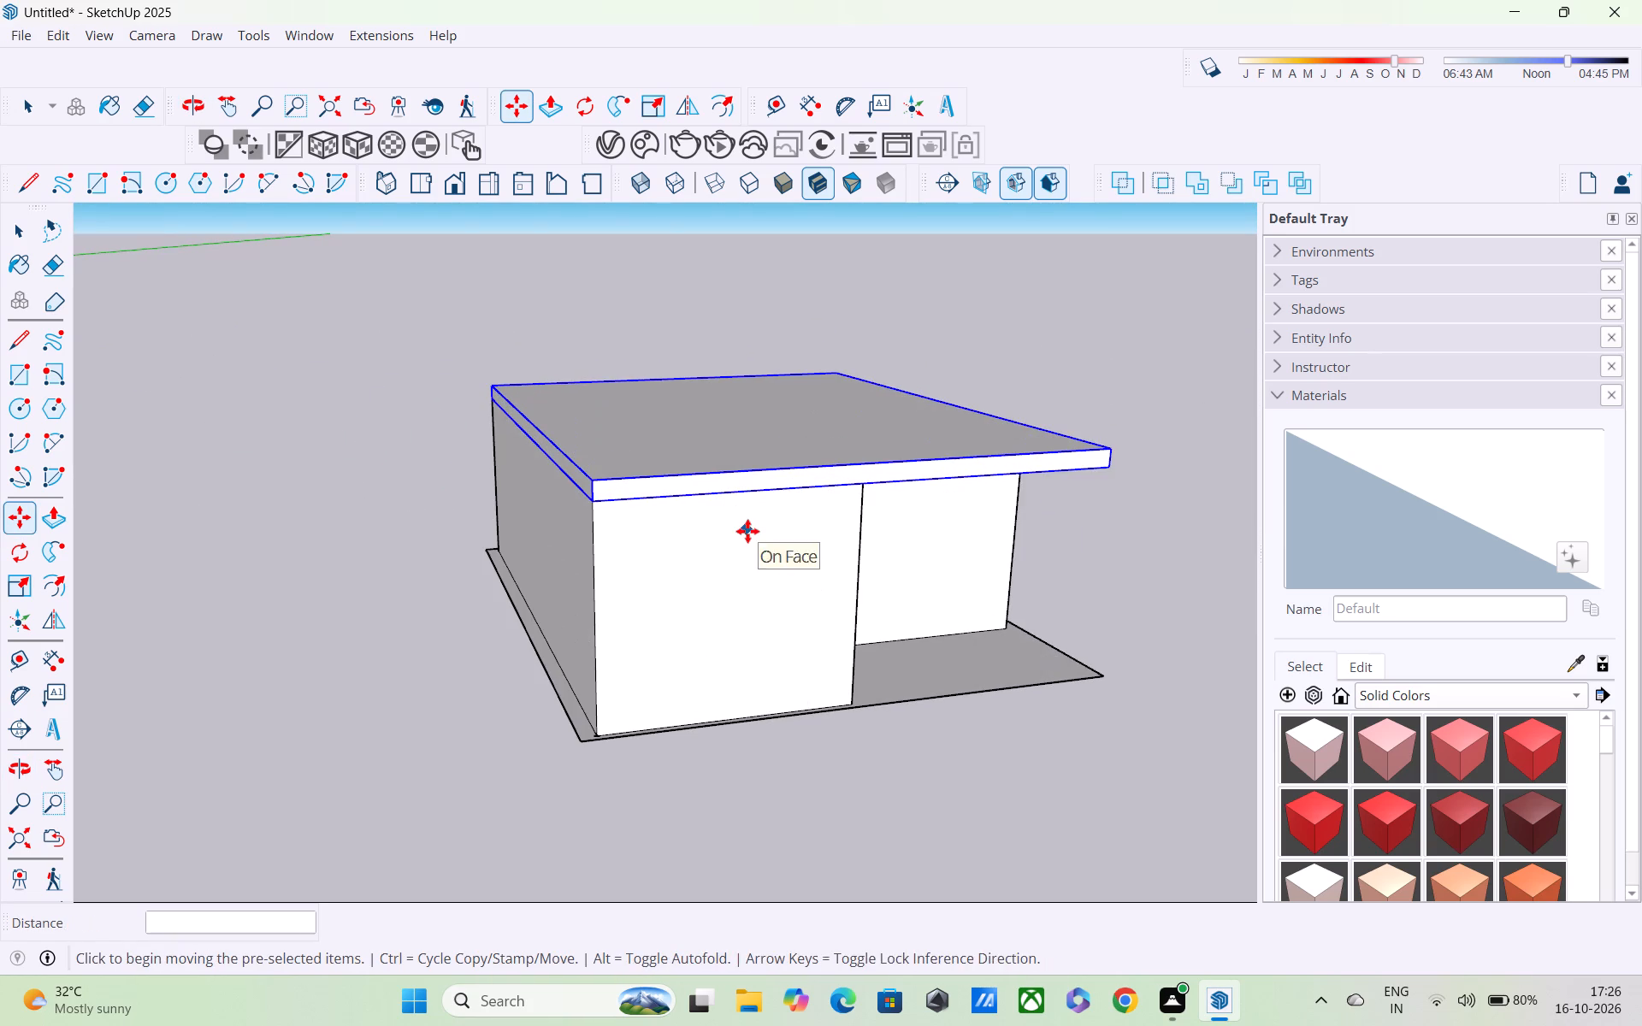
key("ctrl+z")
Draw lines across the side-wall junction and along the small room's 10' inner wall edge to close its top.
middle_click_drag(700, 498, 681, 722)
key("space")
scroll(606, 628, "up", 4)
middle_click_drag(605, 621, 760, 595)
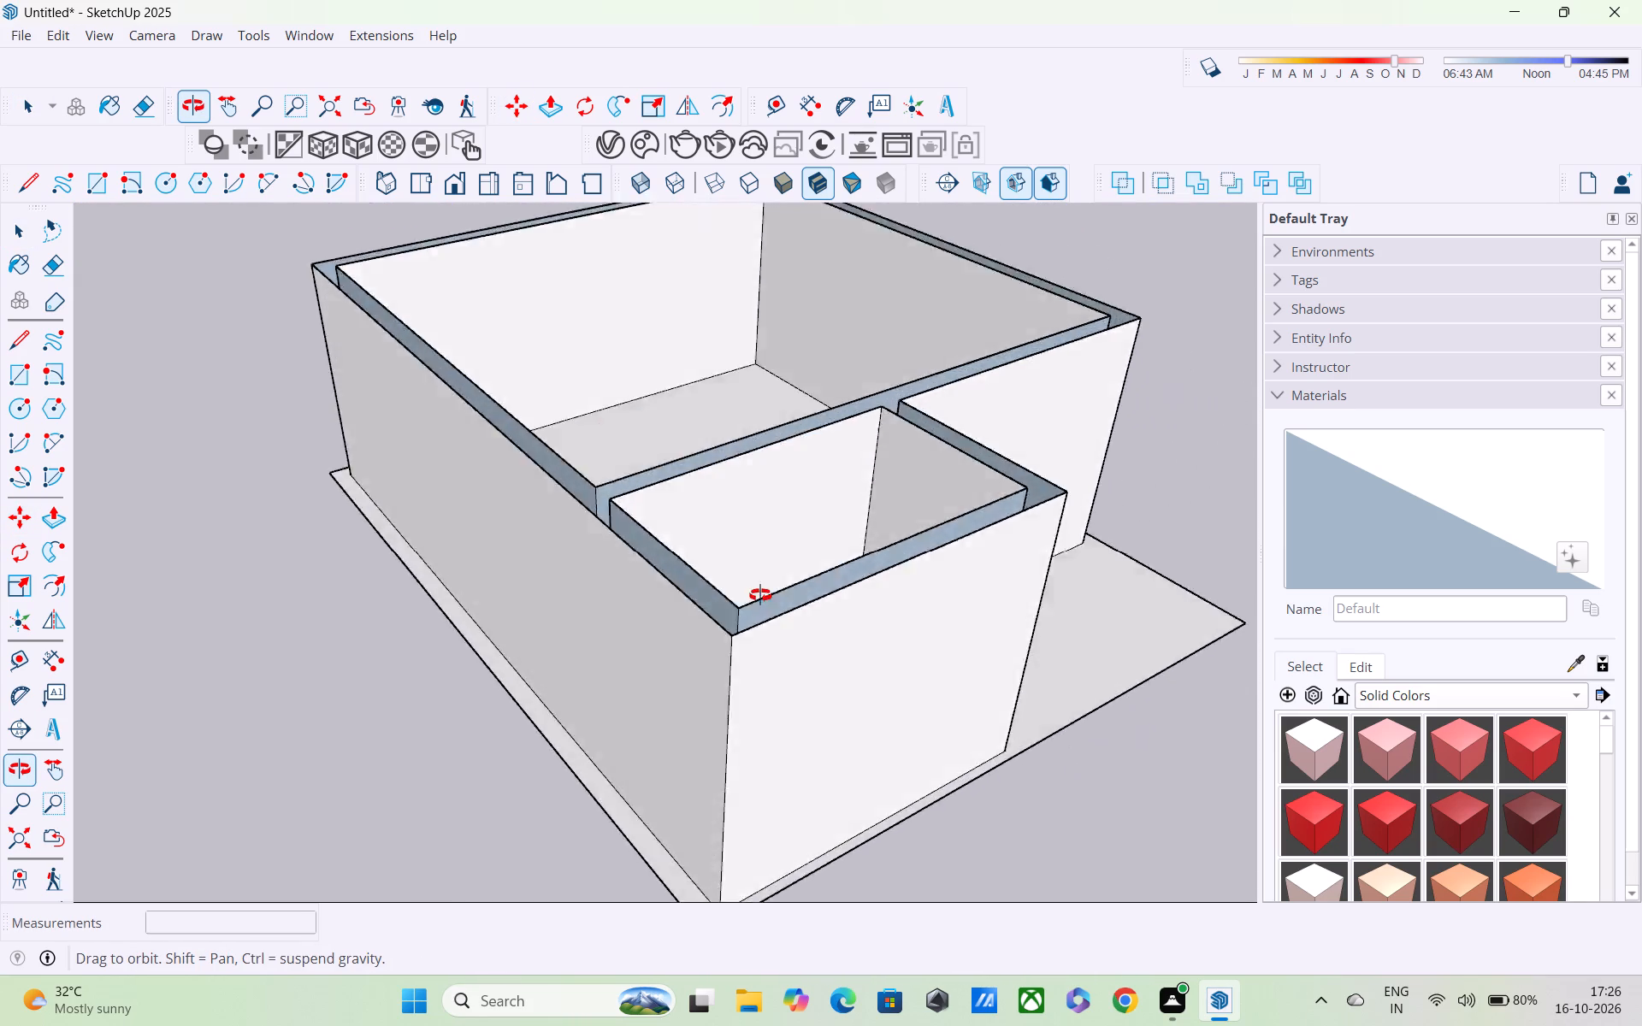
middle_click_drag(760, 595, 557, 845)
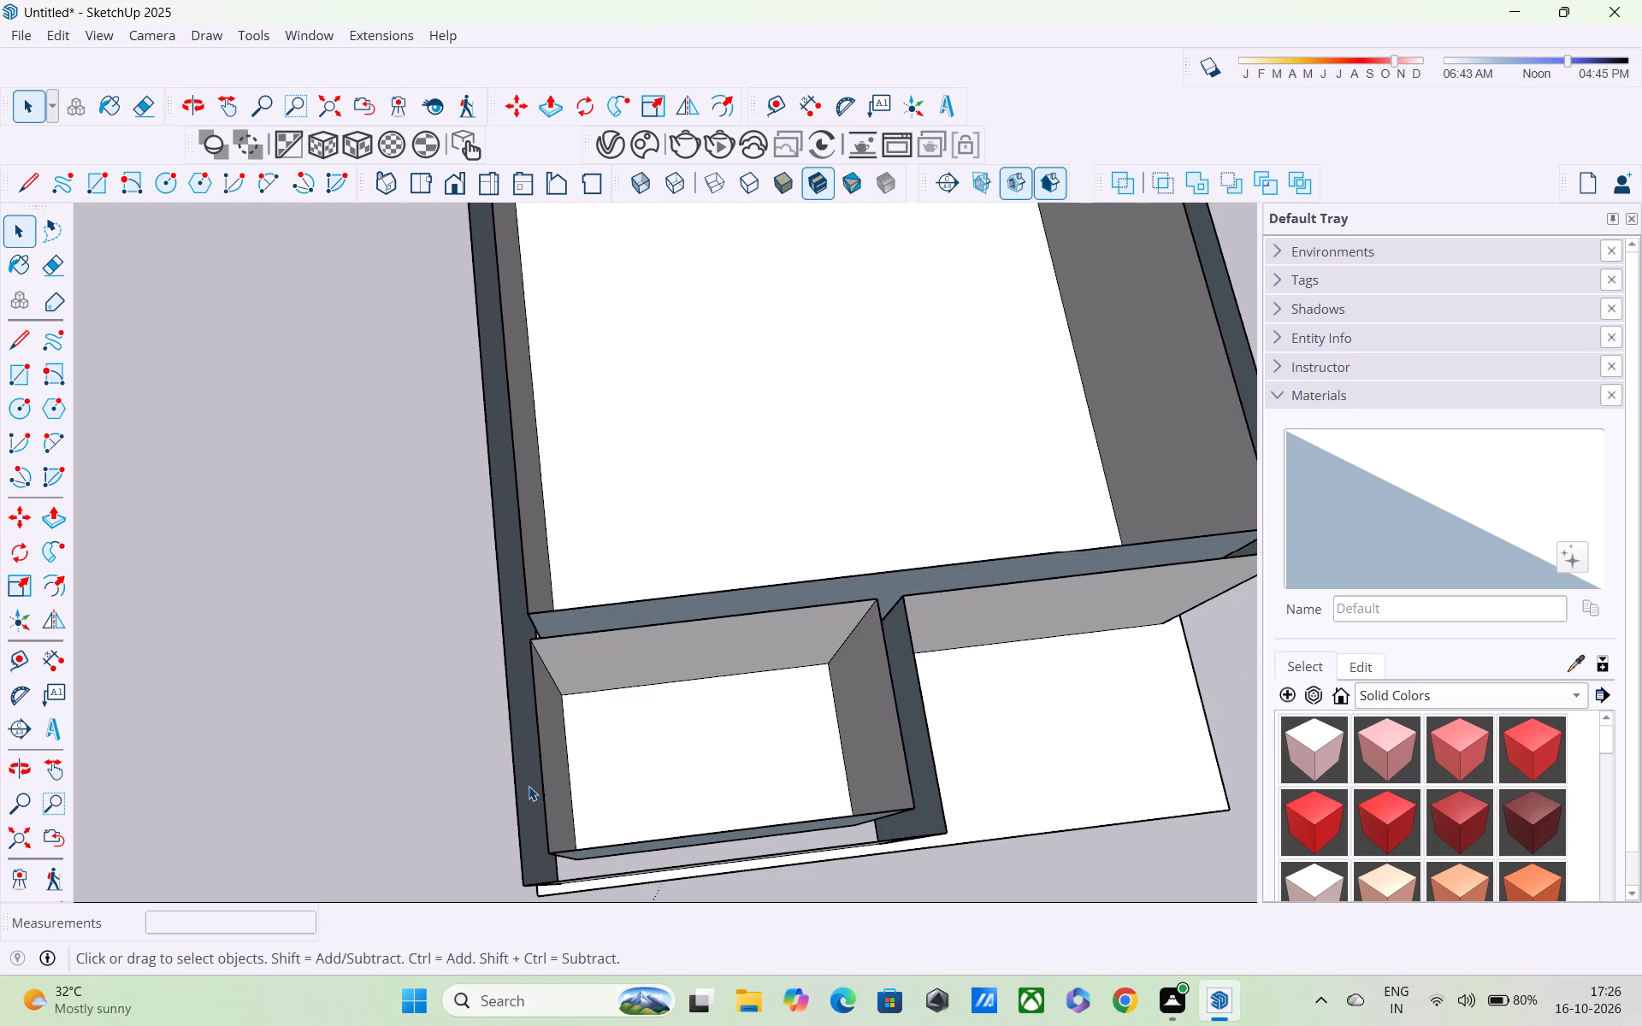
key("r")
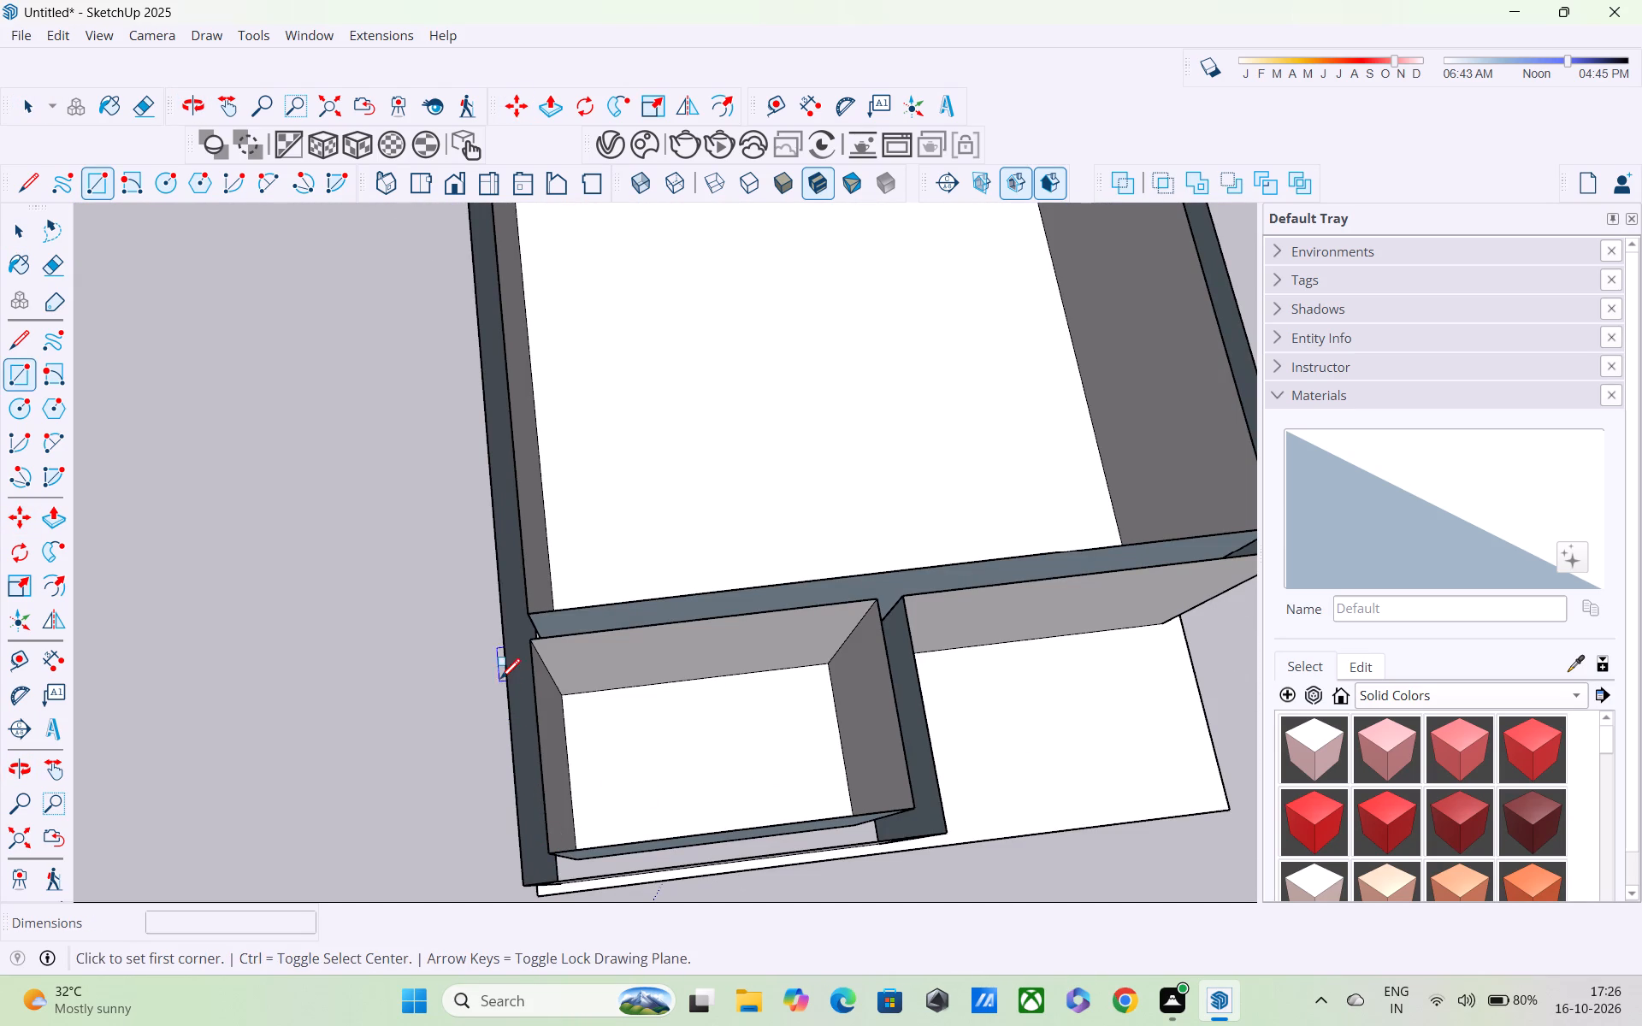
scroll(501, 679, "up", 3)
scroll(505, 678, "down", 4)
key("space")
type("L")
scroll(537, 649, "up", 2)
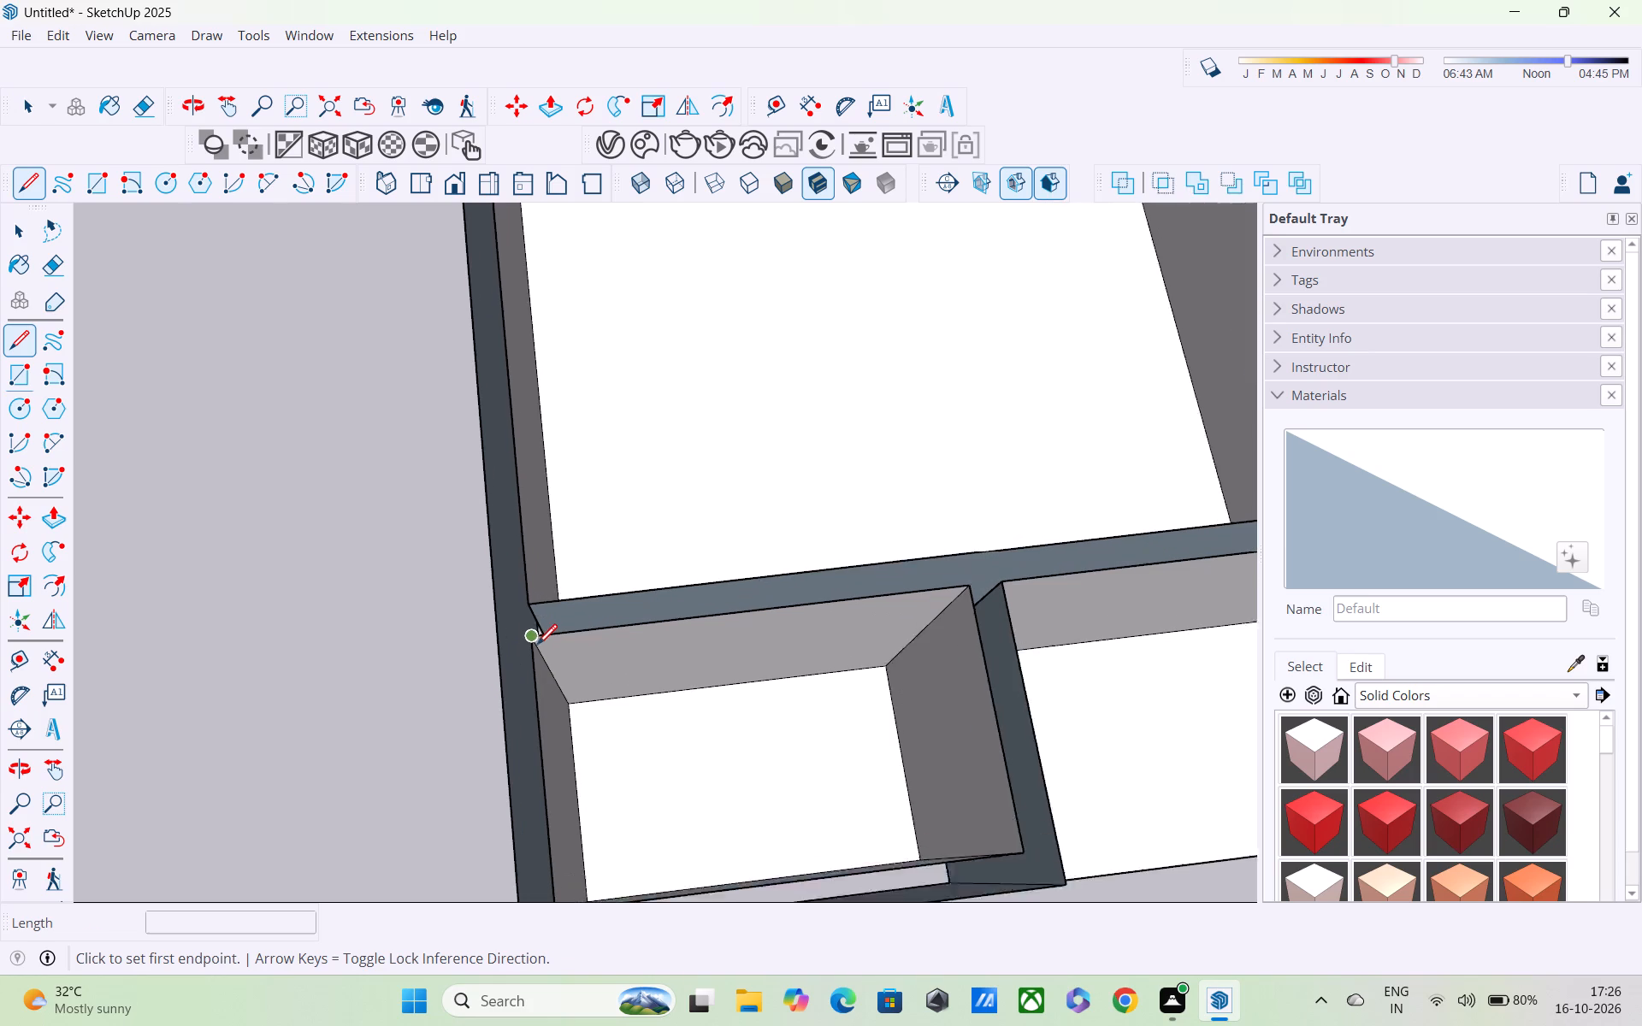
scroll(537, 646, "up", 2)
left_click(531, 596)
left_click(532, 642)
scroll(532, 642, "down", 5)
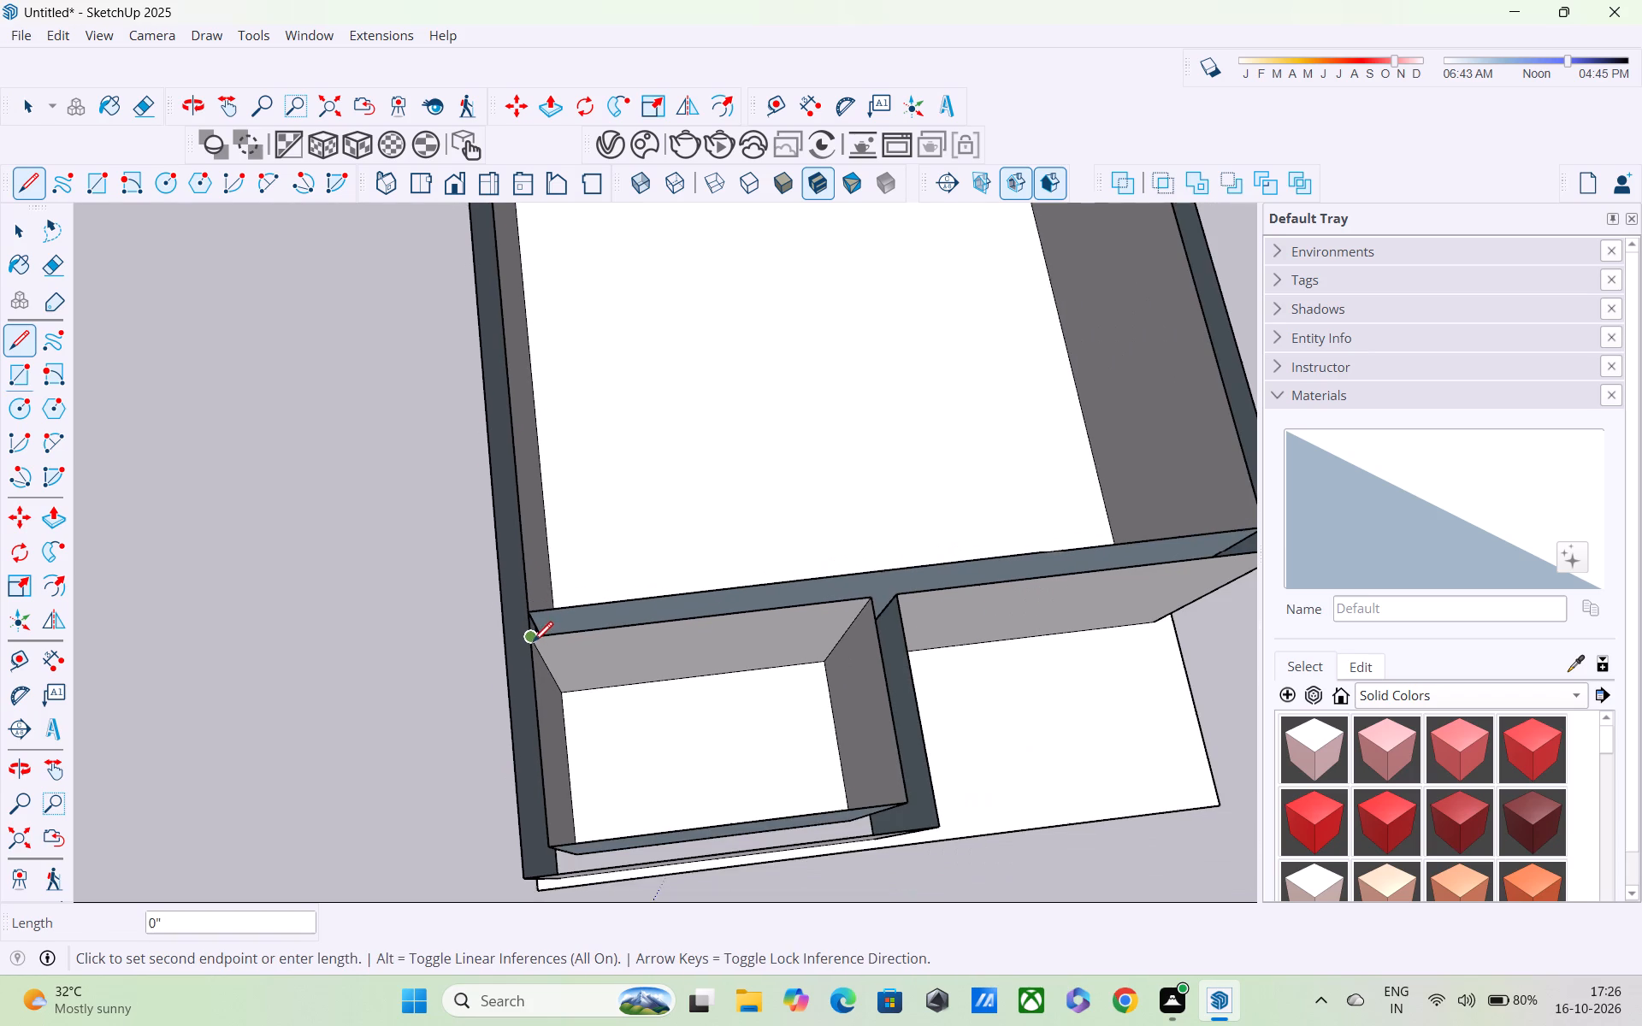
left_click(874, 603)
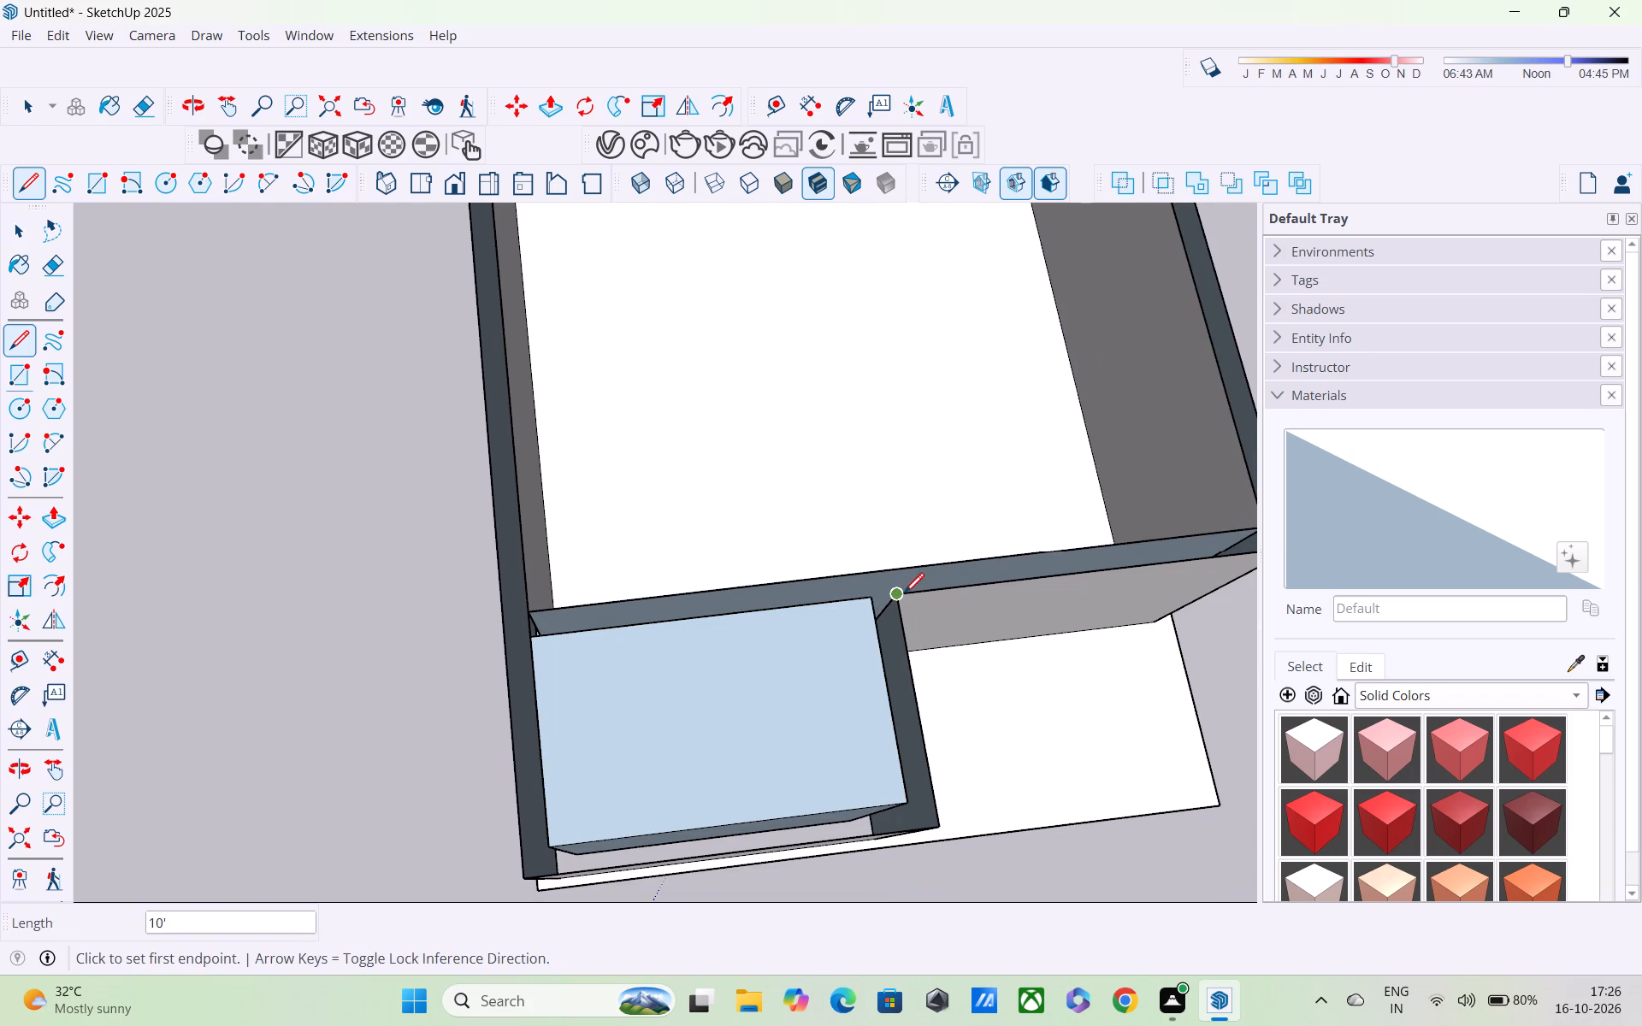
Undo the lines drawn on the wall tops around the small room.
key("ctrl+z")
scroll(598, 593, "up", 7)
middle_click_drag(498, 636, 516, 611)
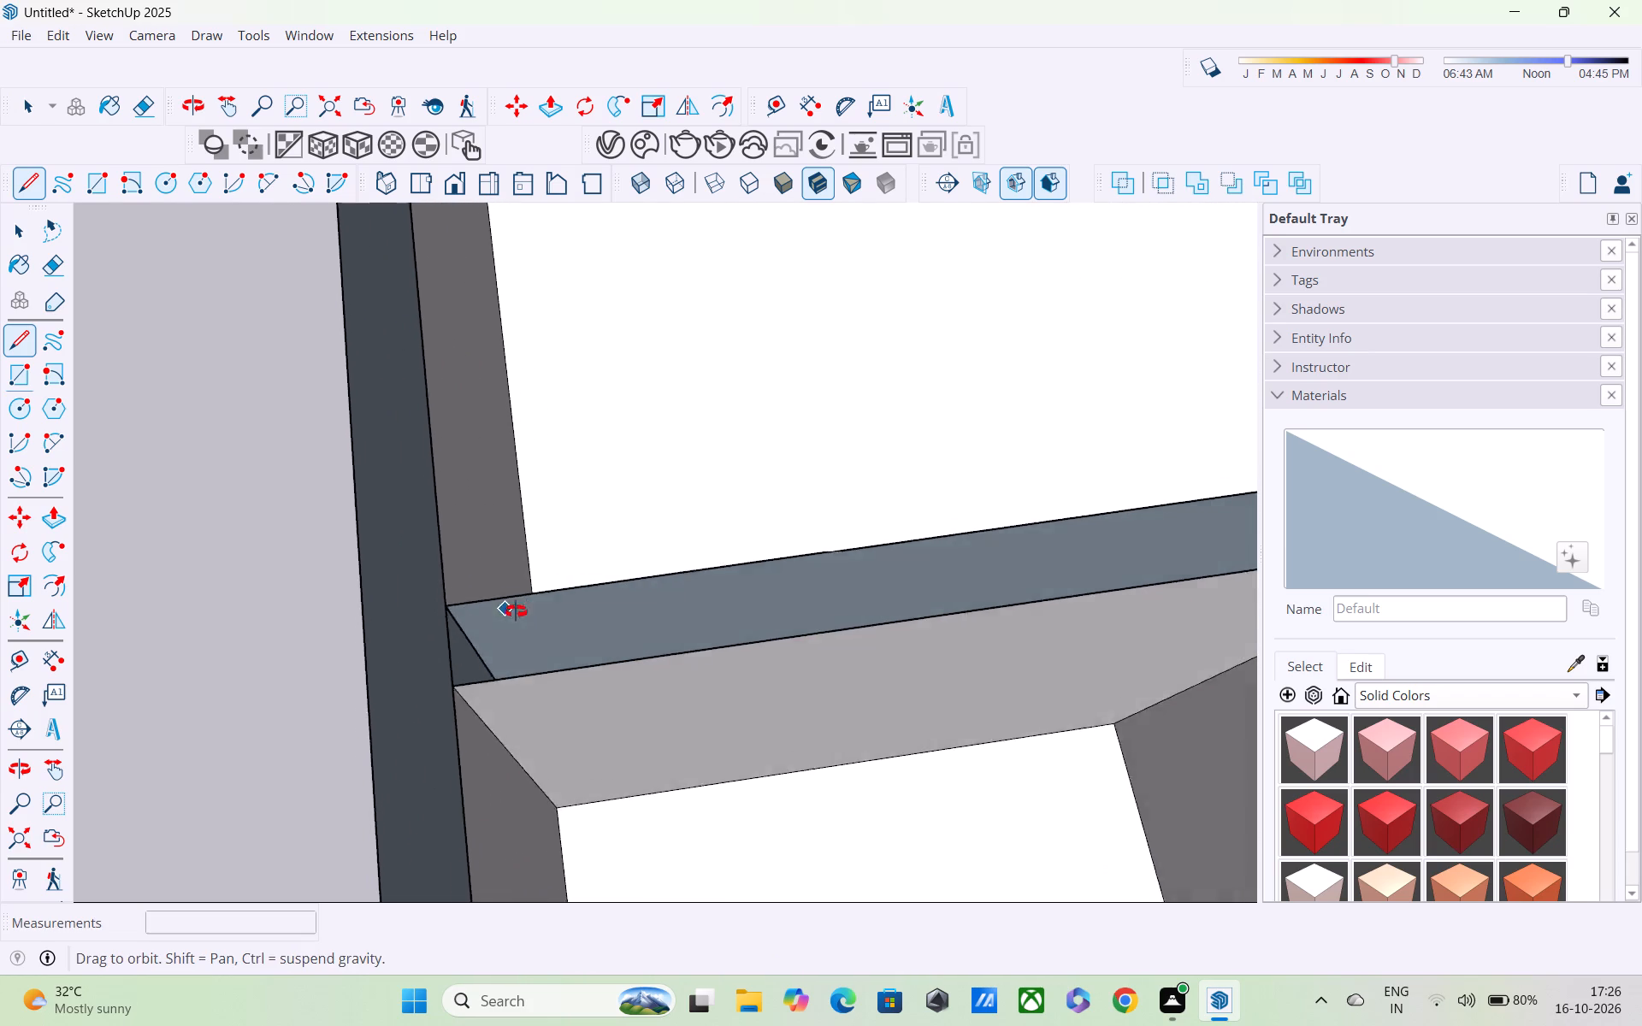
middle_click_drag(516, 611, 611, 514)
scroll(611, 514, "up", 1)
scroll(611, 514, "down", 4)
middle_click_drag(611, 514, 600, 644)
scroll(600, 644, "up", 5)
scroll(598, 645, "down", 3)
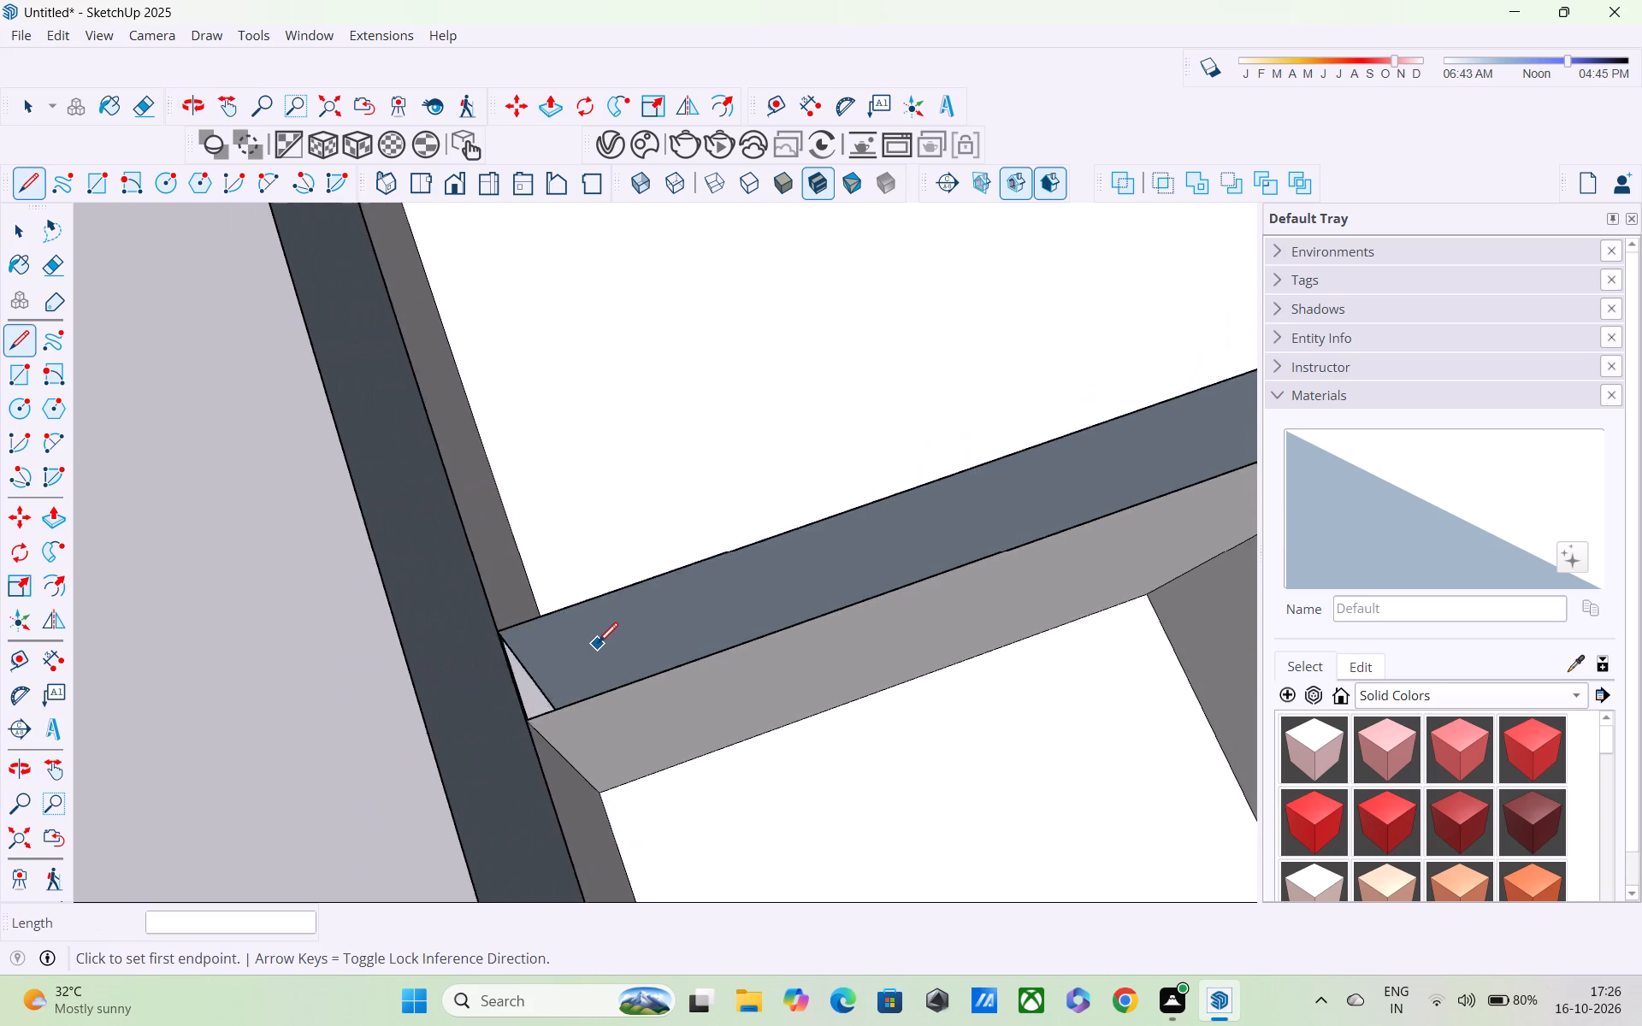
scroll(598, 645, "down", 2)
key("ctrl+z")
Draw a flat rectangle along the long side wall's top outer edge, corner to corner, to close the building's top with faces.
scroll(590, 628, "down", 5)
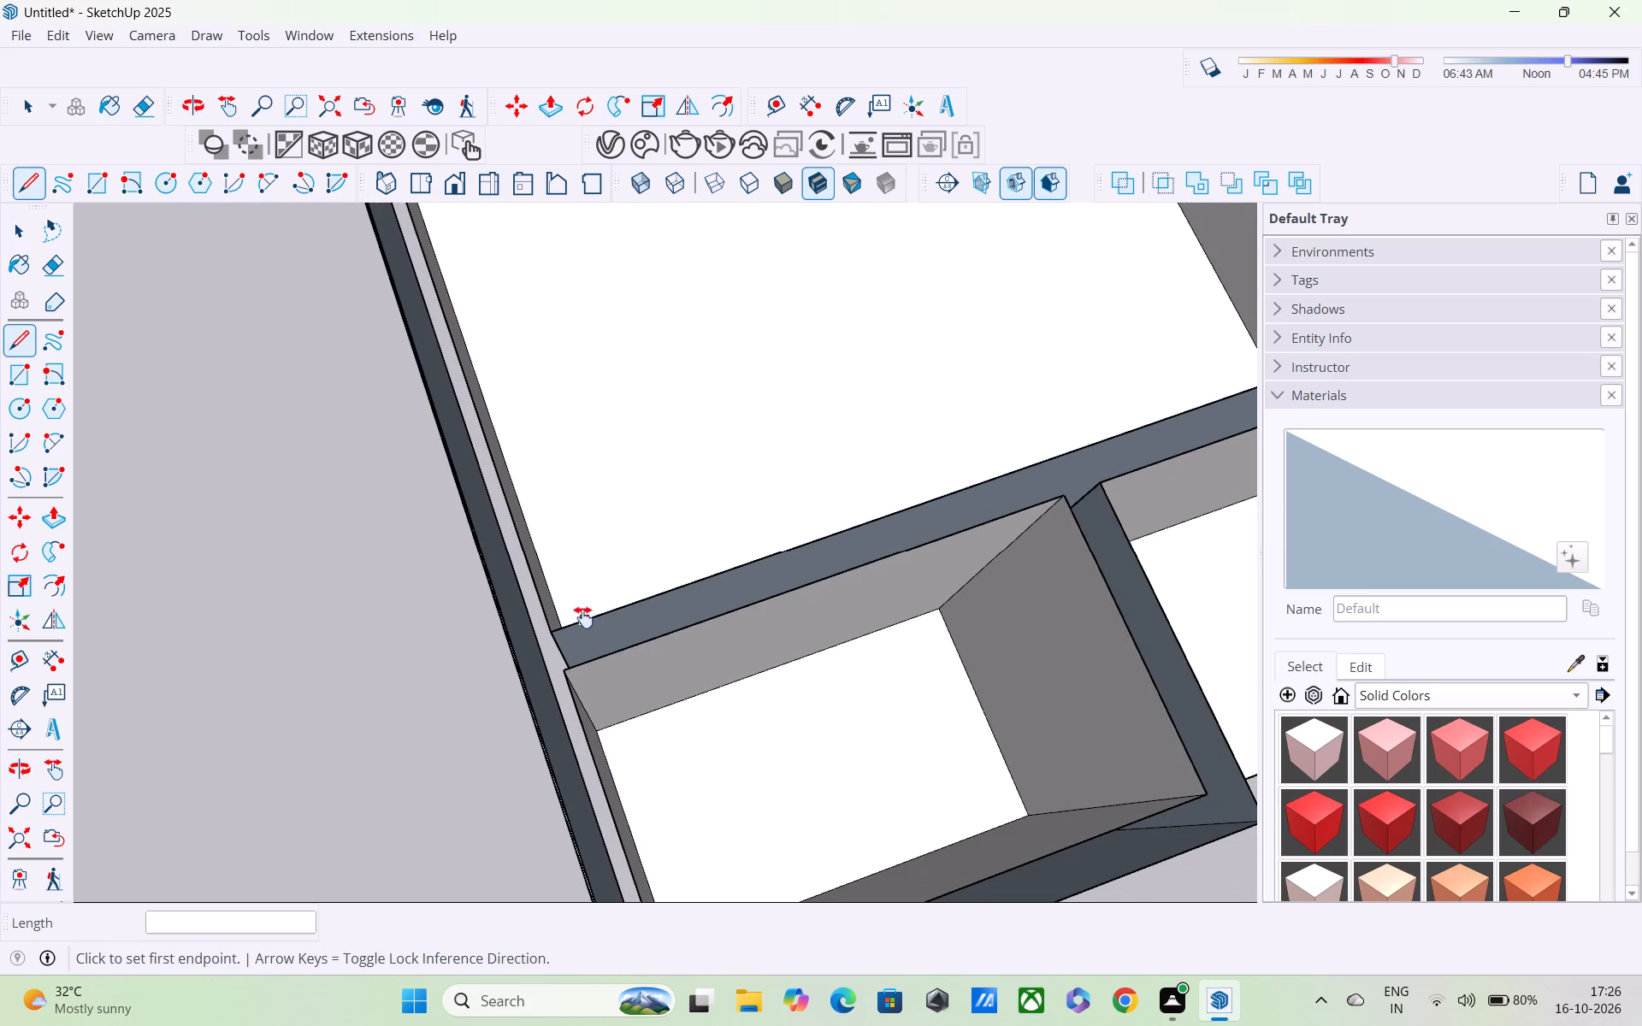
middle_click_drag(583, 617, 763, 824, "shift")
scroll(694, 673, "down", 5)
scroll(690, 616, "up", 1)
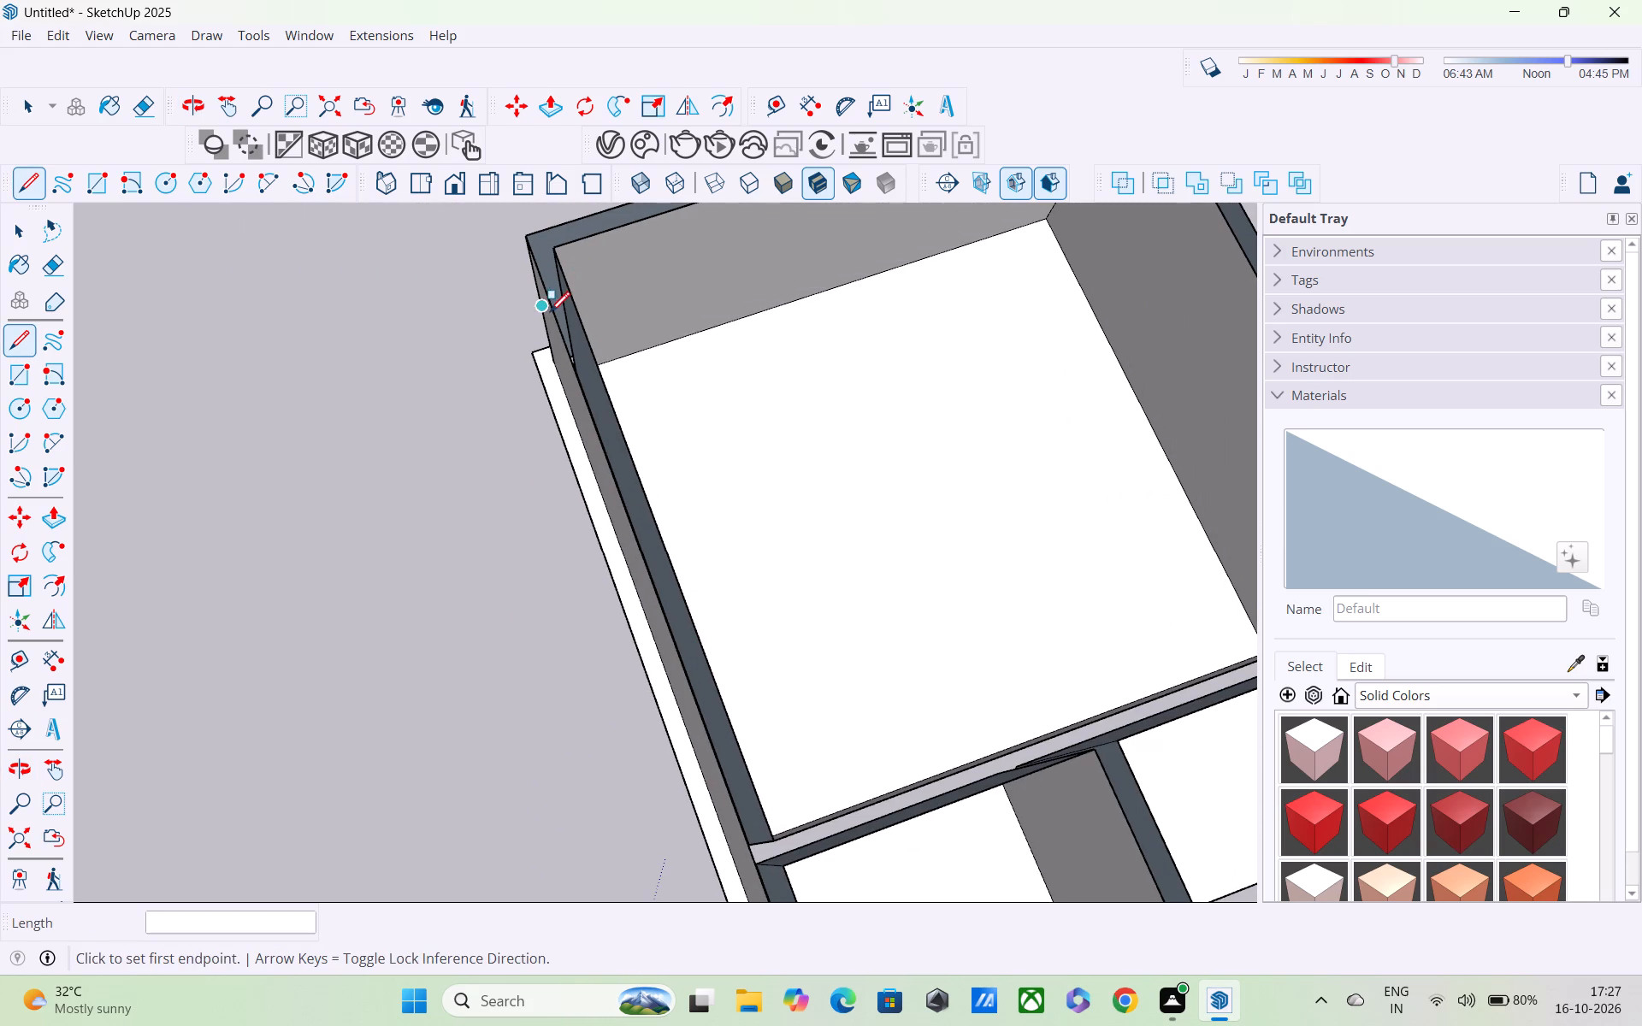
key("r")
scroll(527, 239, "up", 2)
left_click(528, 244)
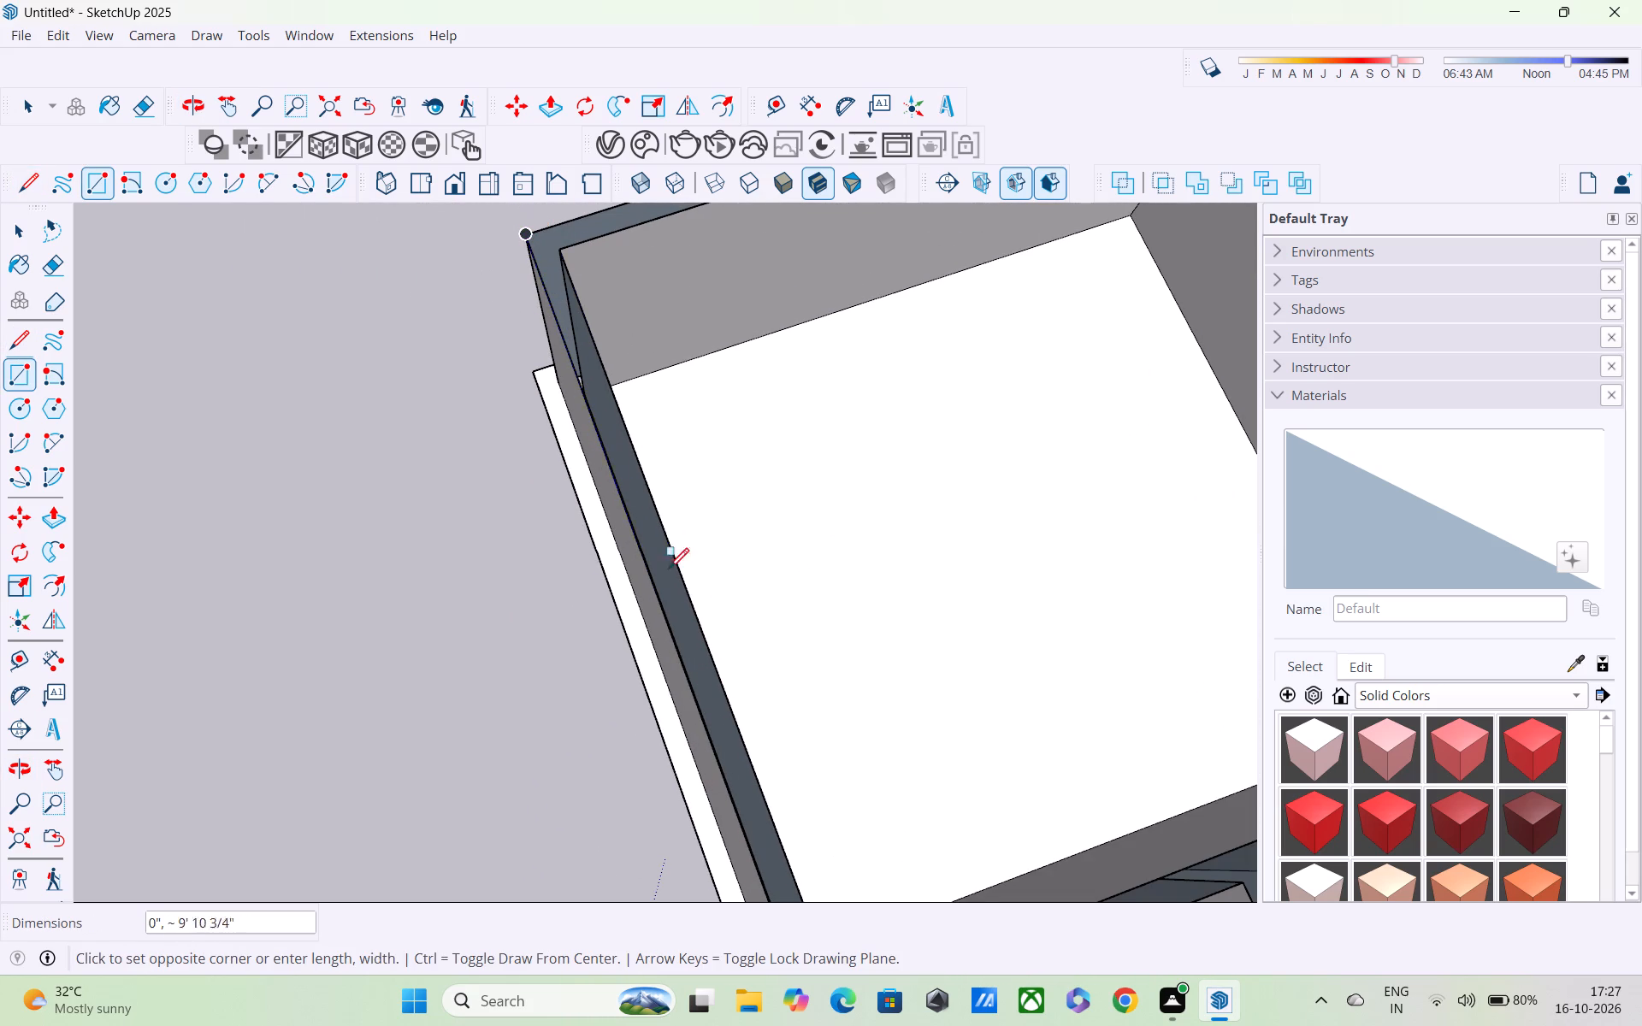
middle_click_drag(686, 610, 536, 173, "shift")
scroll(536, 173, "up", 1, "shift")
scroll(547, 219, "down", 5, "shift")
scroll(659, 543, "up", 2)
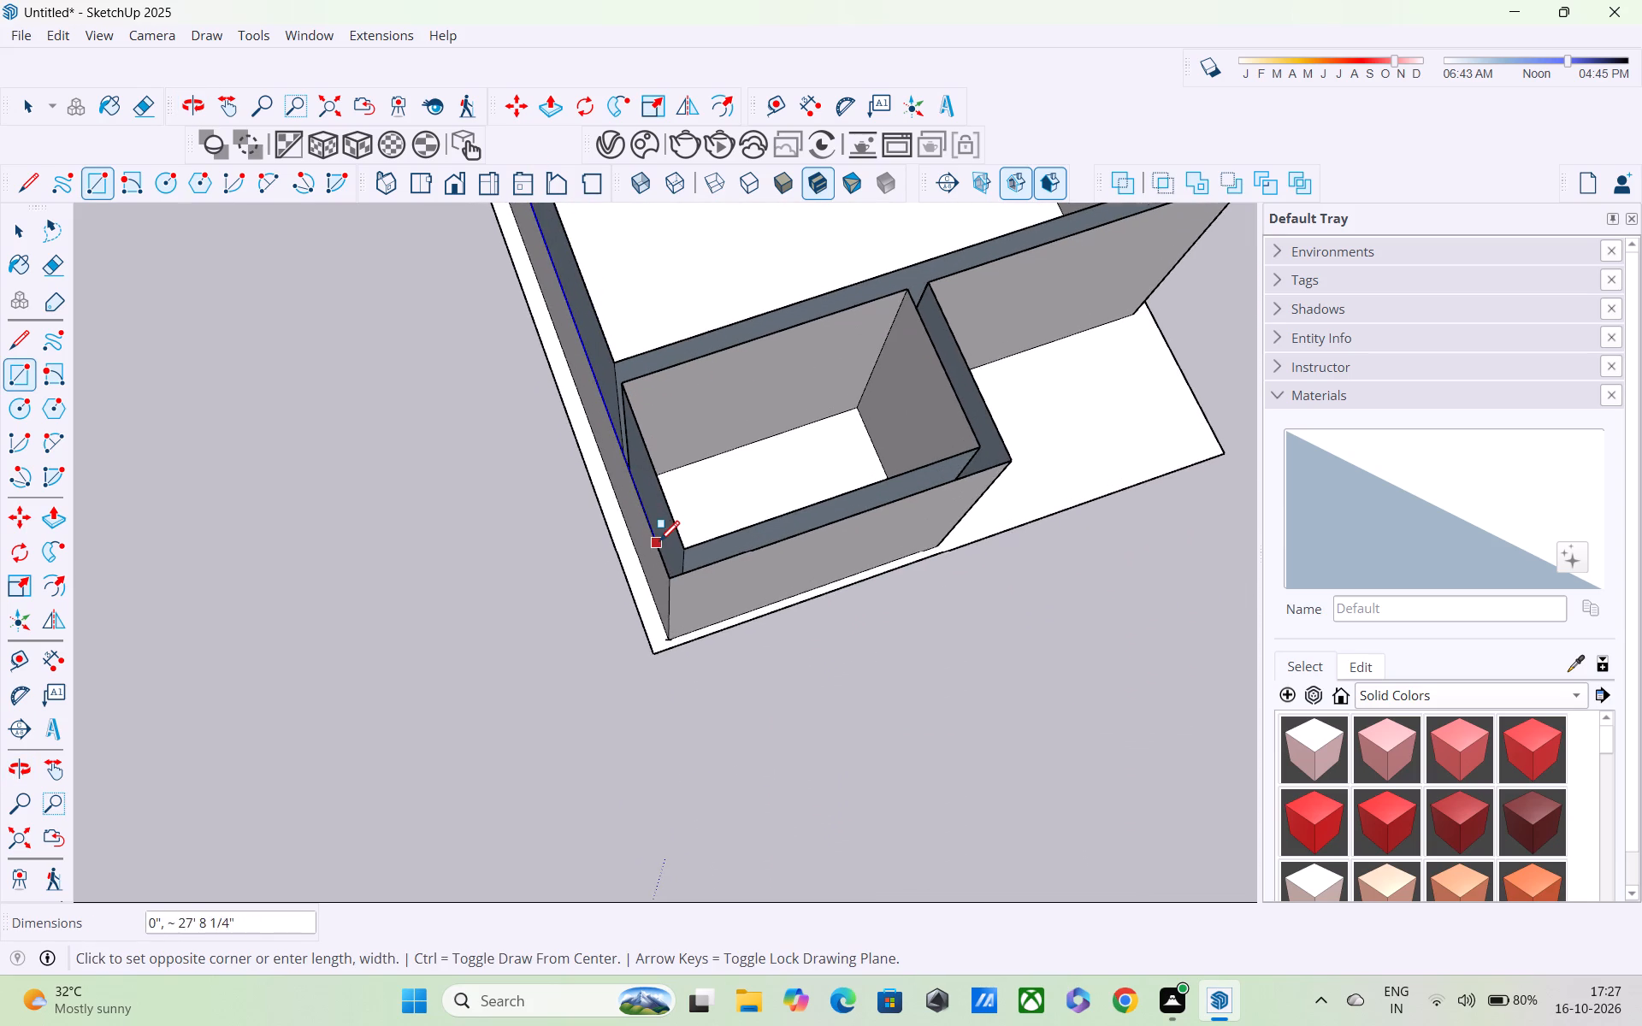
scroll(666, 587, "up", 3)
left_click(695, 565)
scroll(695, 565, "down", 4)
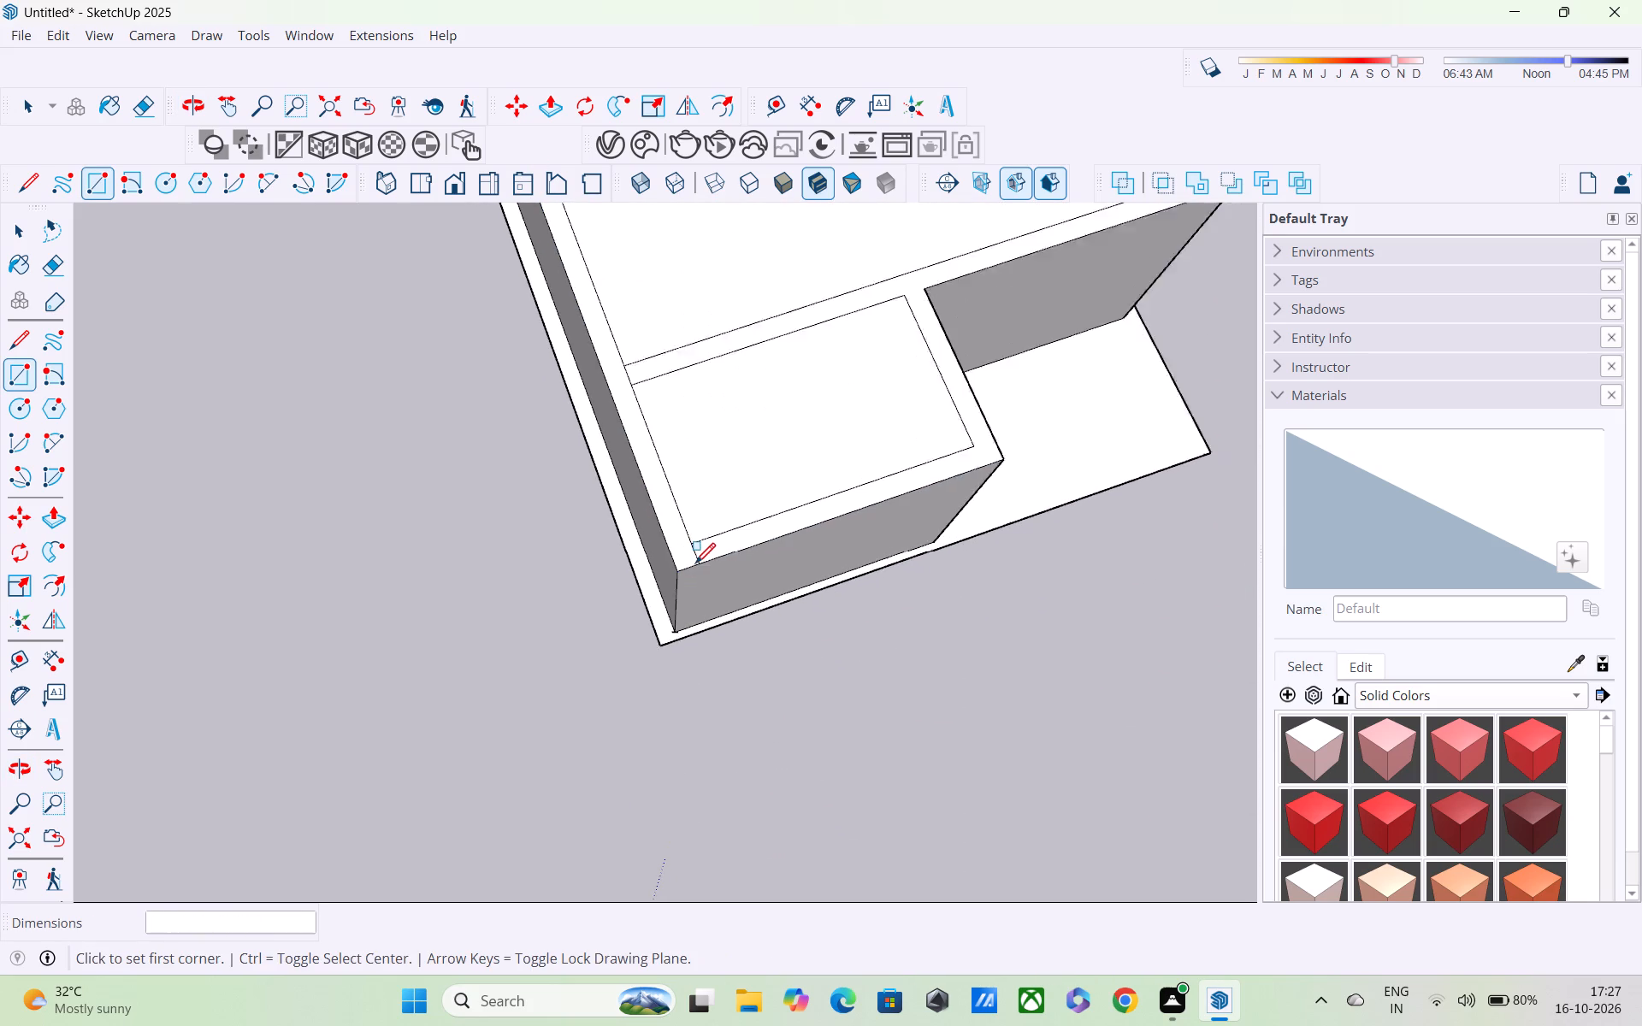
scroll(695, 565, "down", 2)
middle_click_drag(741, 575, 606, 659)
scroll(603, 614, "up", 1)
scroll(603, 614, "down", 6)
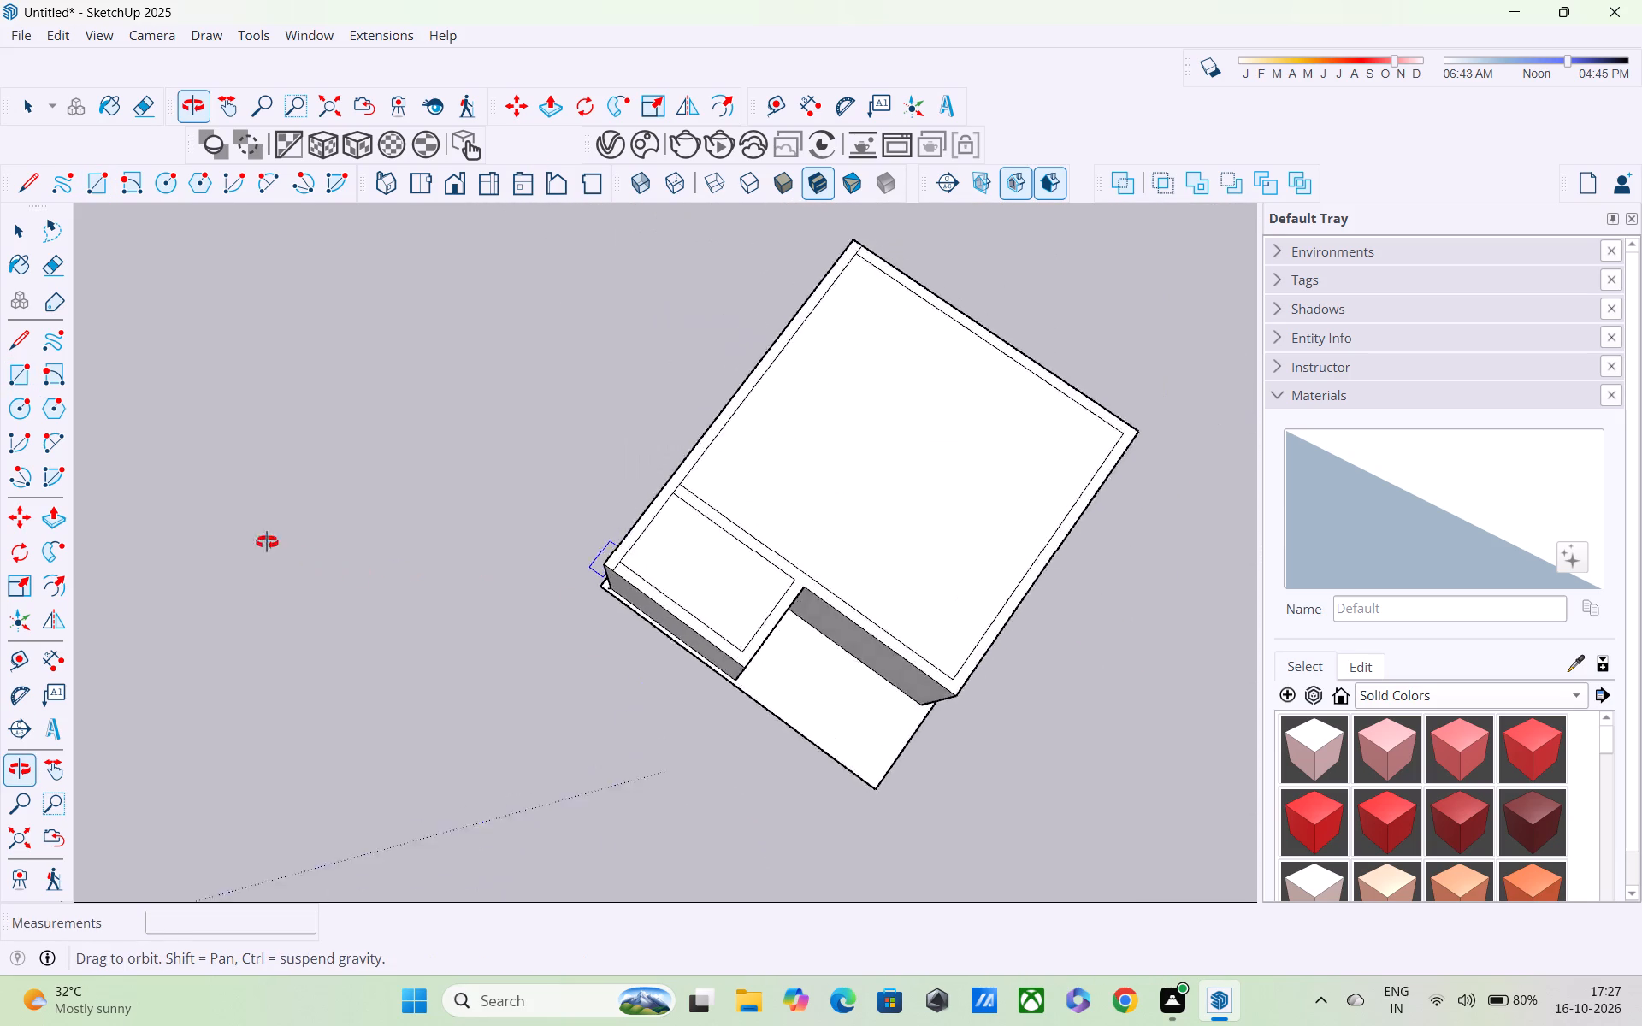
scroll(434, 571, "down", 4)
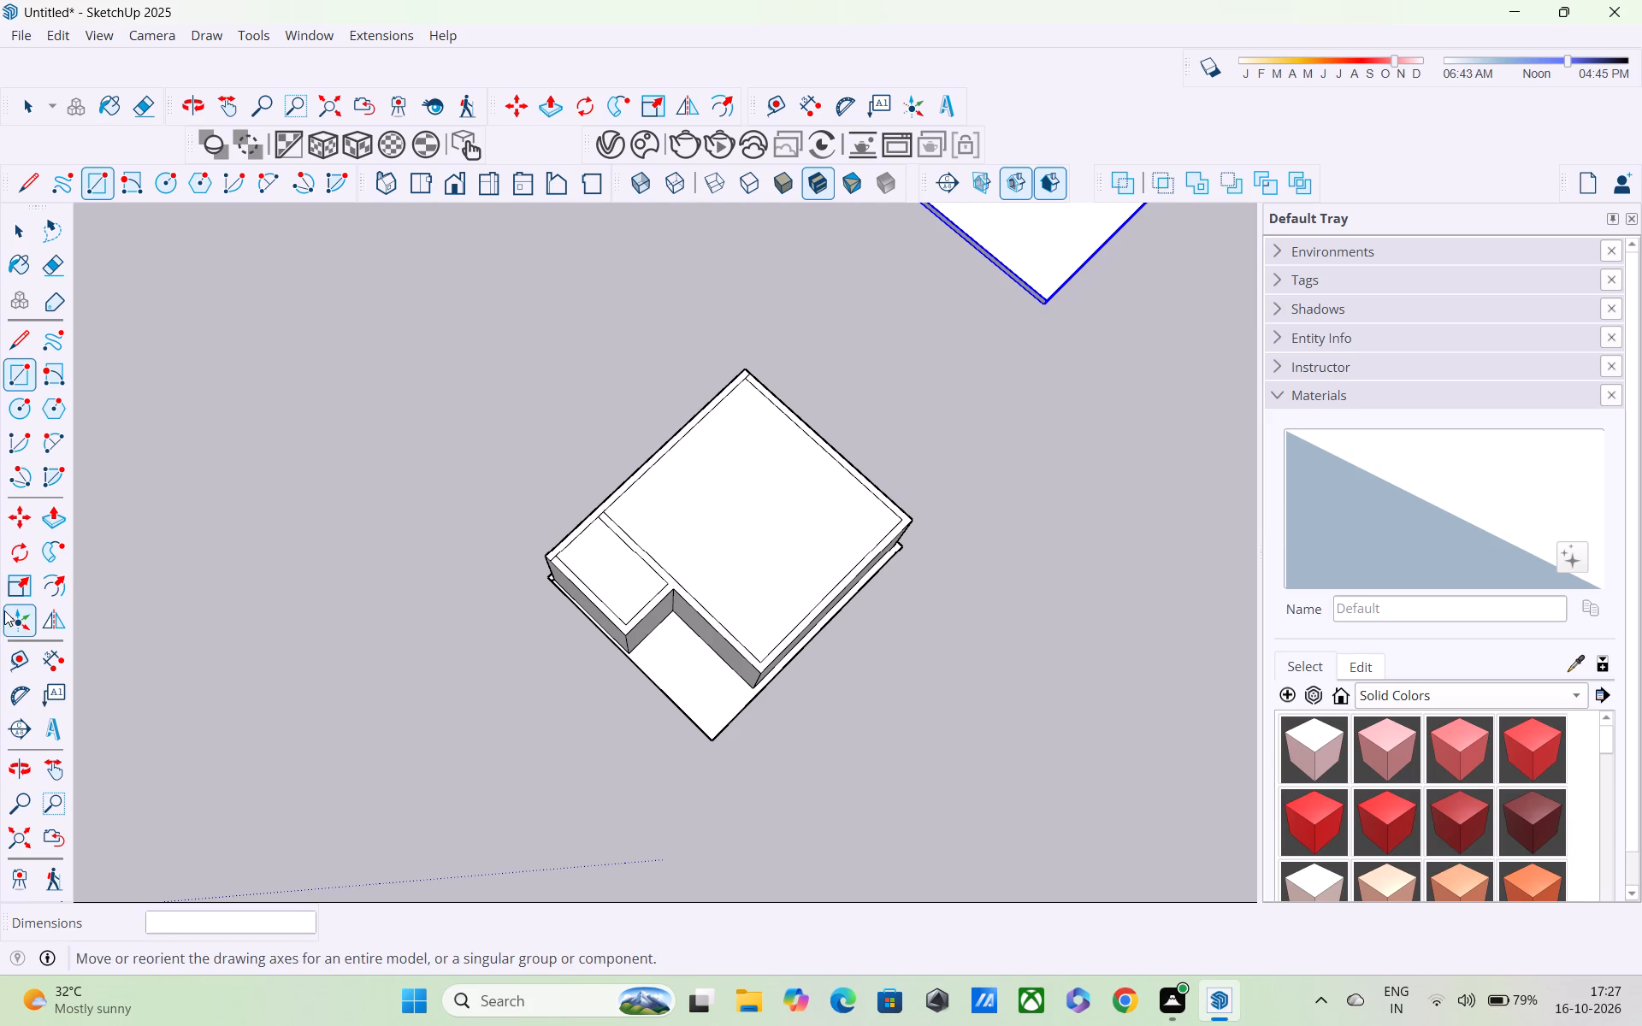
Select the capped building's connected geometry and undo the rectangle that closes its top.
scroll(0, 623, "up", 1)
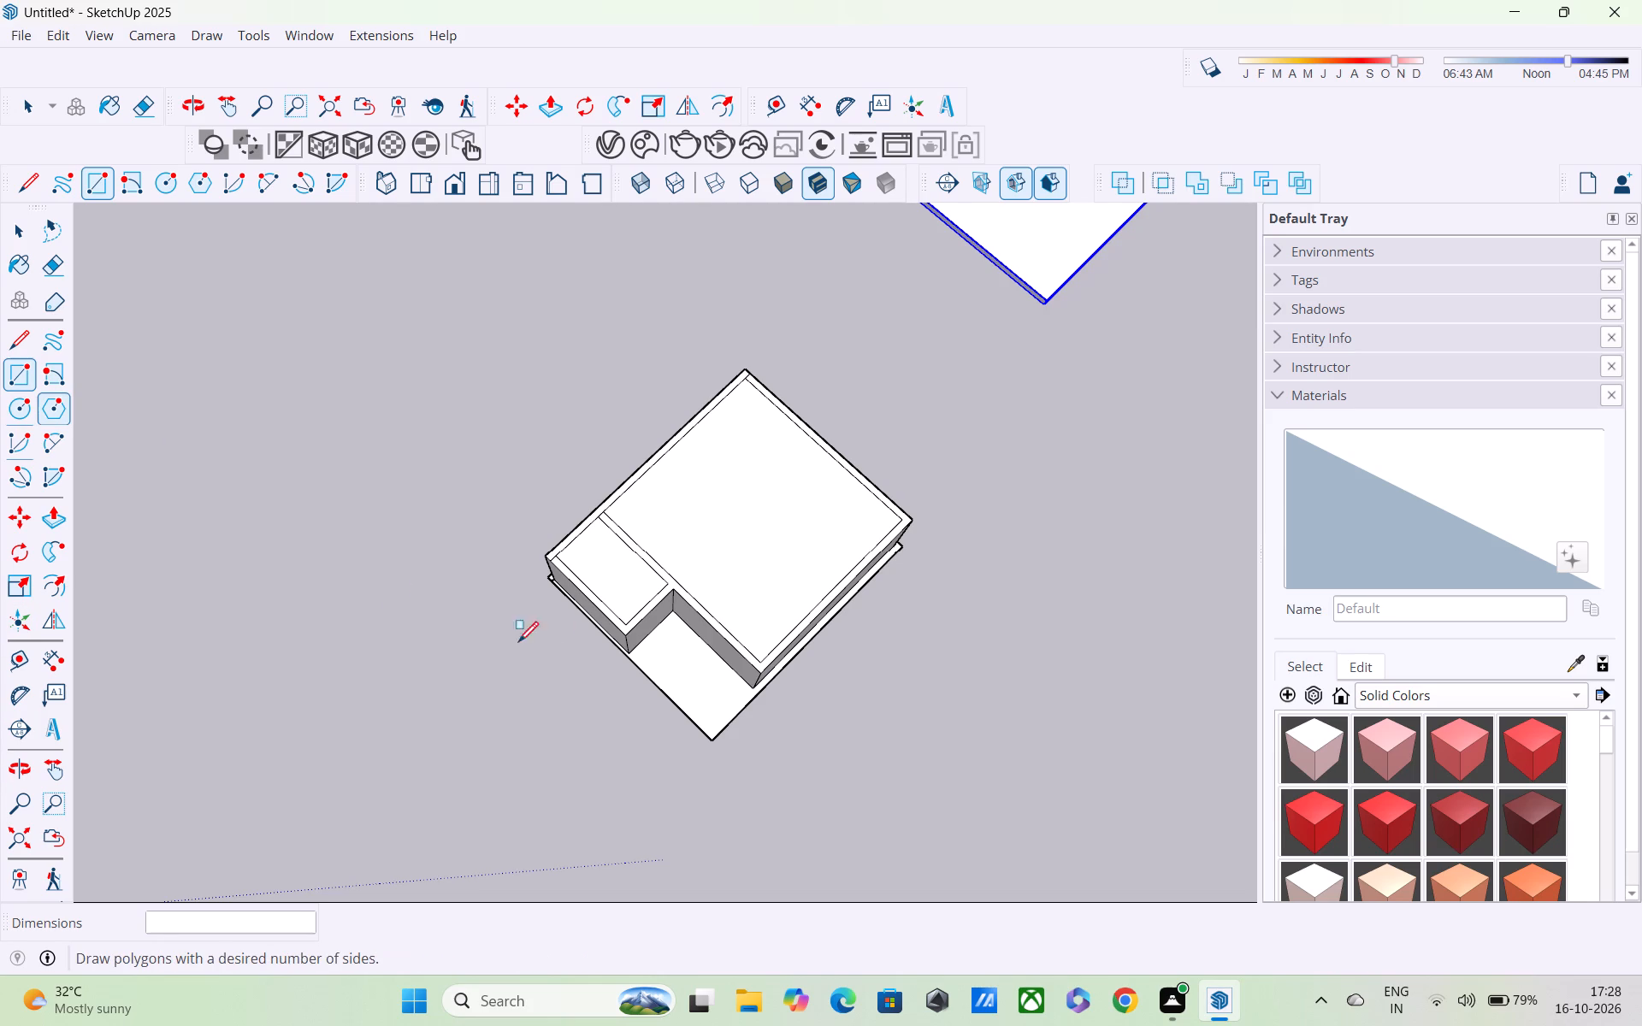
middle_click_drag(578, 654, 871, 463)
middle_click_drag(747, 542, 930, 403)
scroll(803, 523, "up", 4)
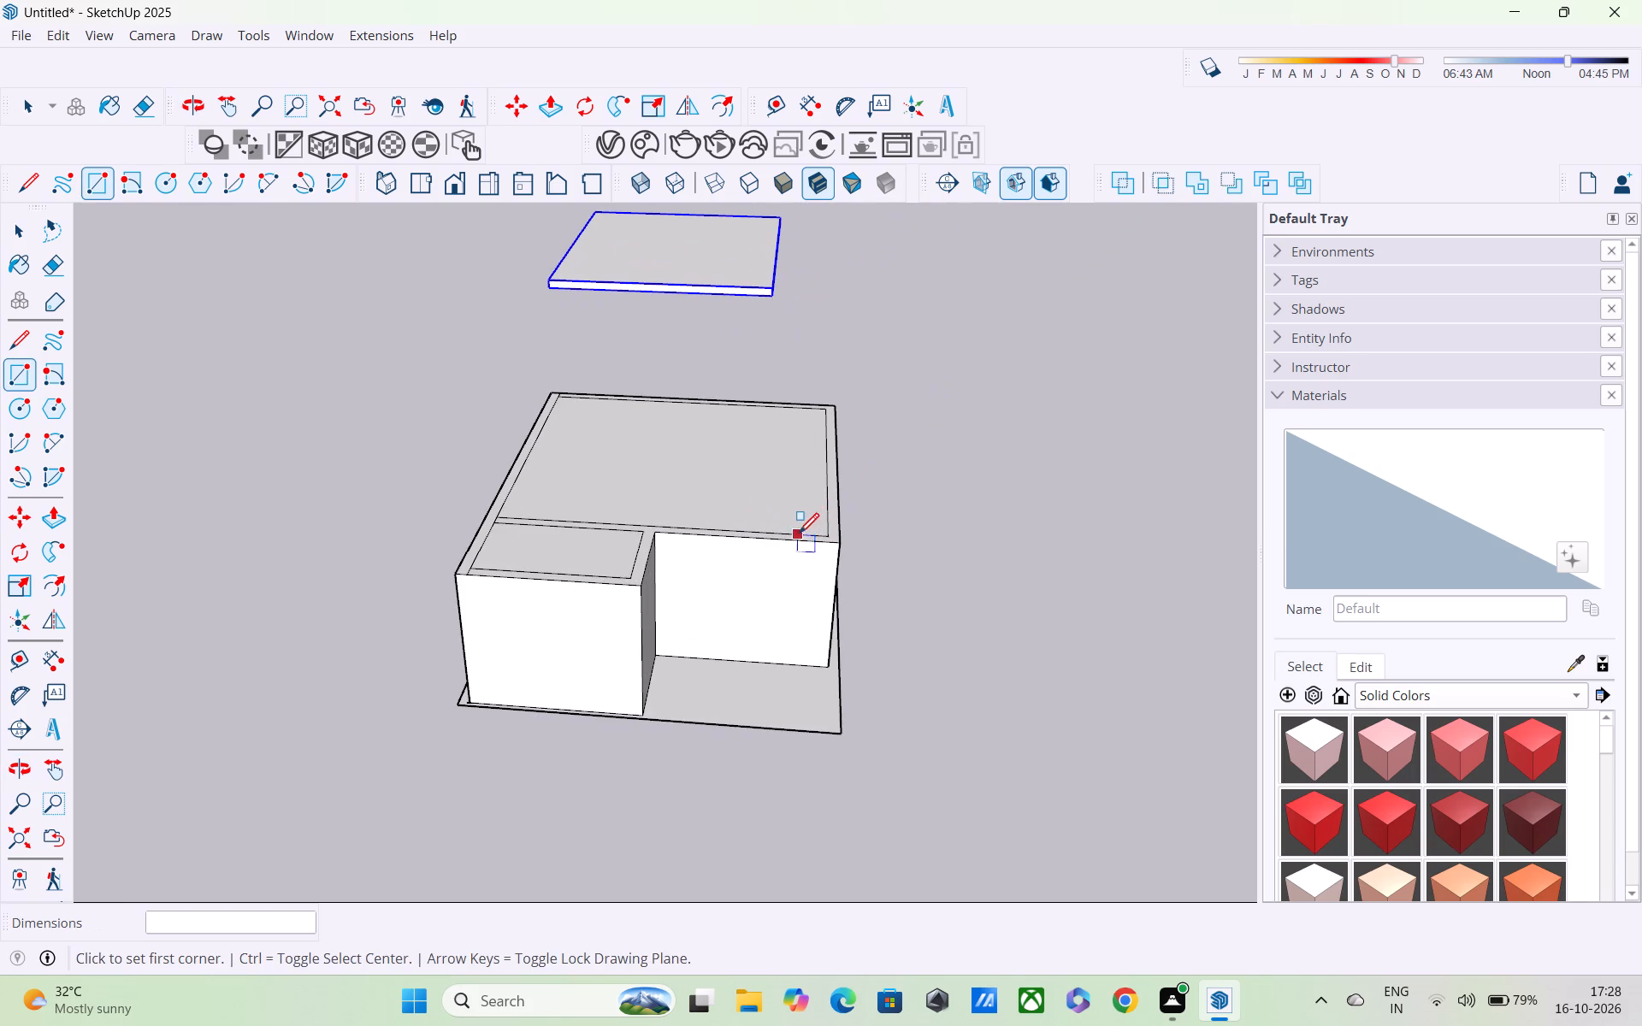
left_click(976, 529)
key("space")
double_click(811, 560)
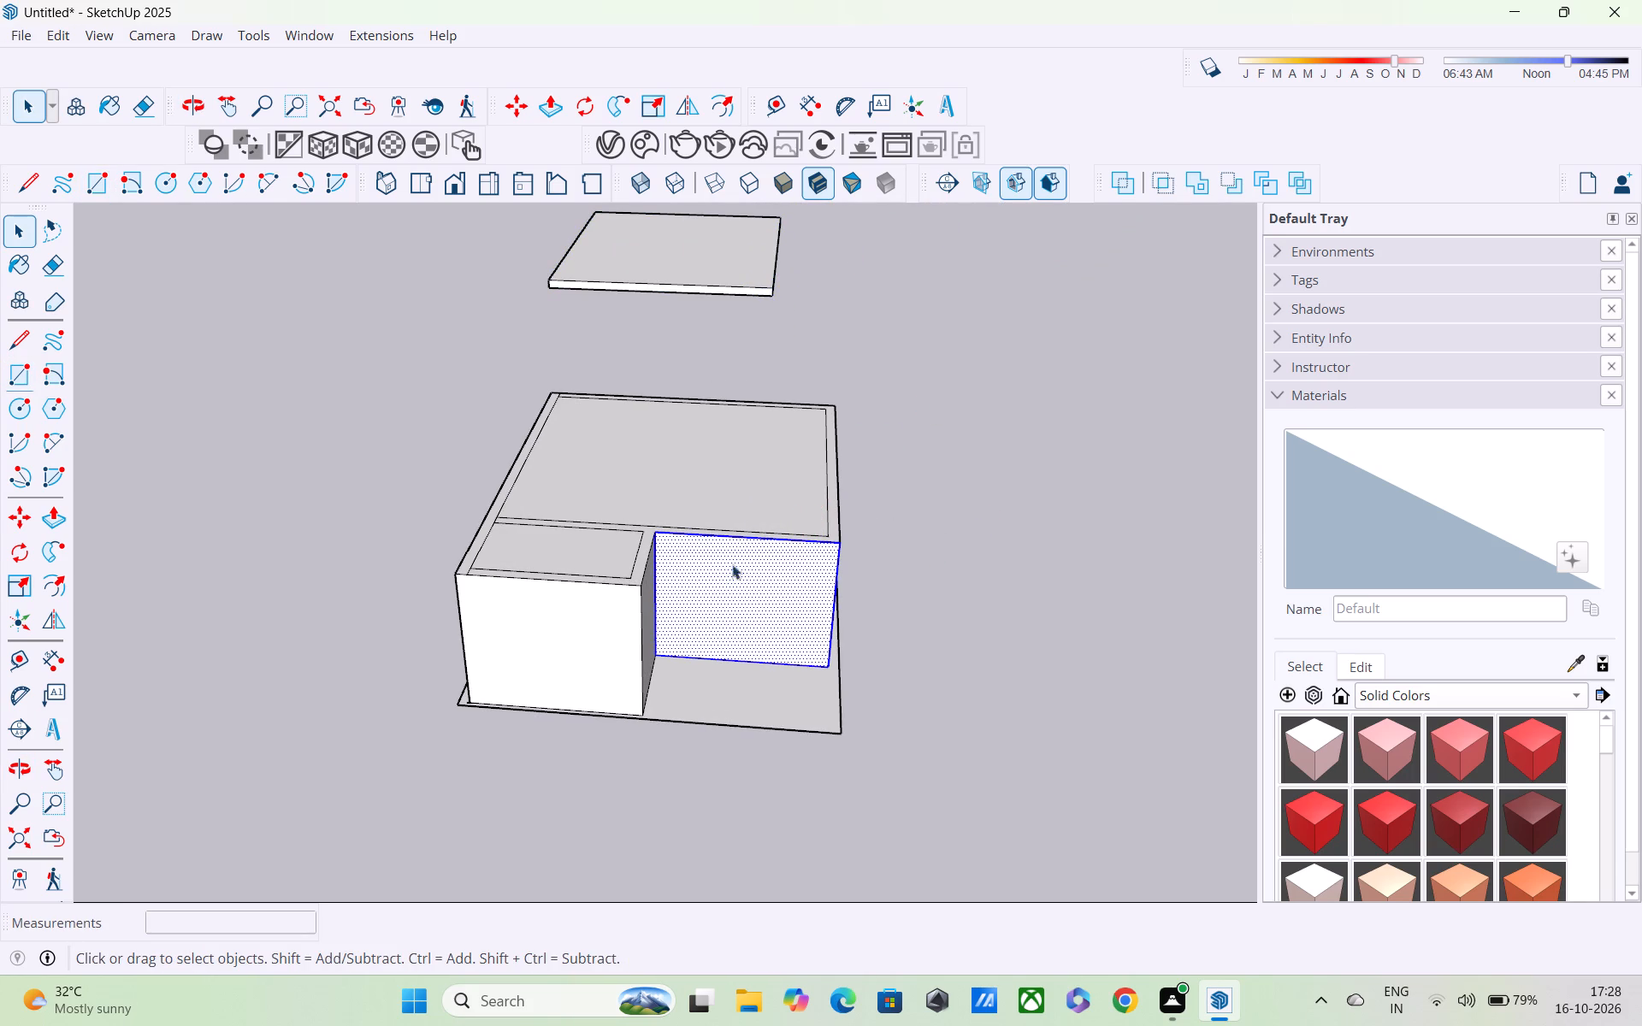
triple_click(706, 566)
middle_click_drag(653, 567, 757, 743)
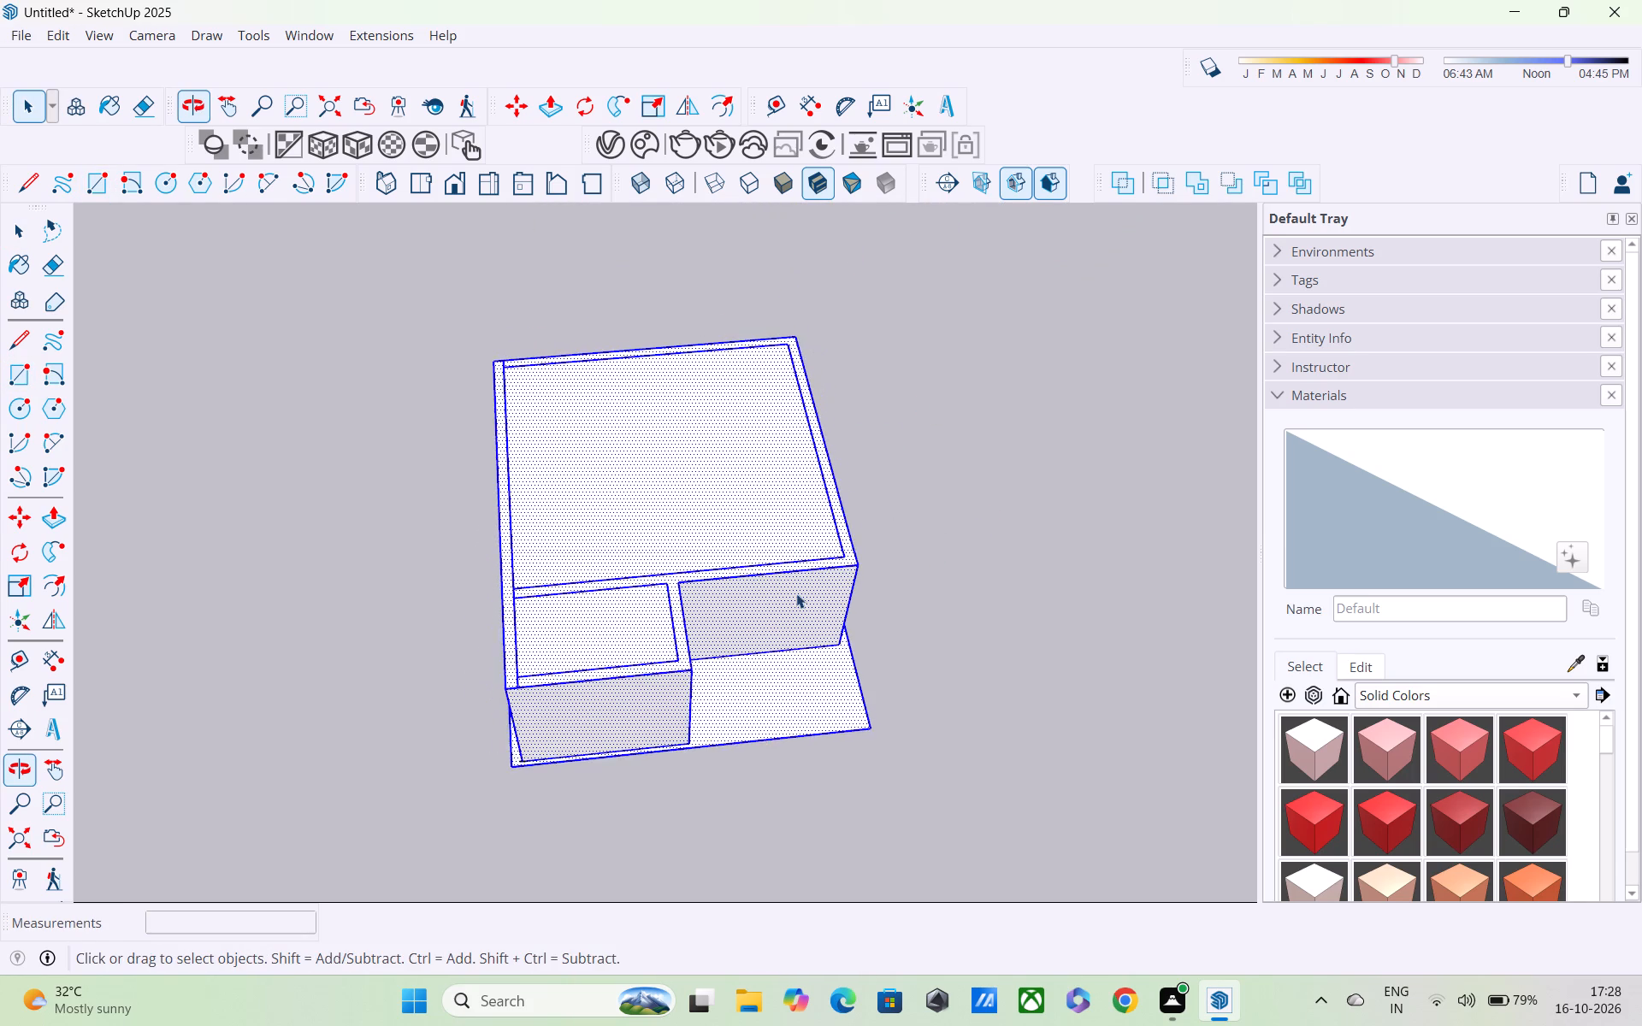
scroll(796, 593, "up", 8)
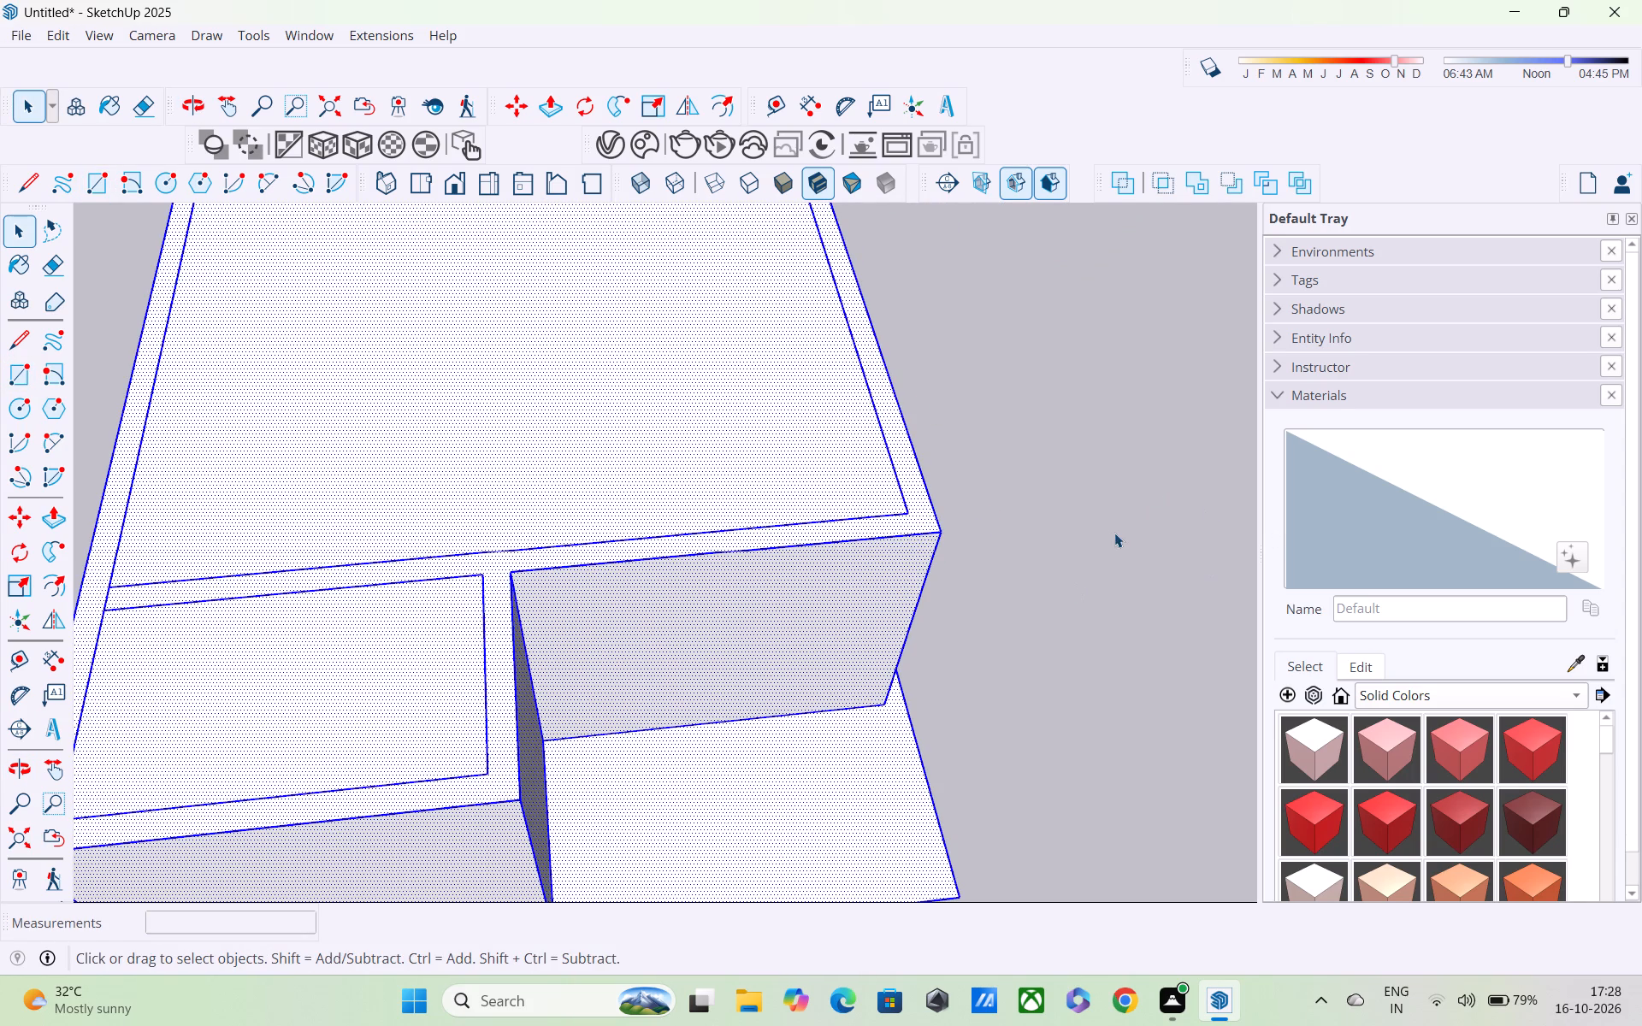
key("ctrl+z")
Select the open building's connected geometry from its outer wall faces and examine which walls are joined.
scroll(1019, 540, "down", 3)
middle_click_drag(875, 584, 852, 512)
left_click(998, 533)
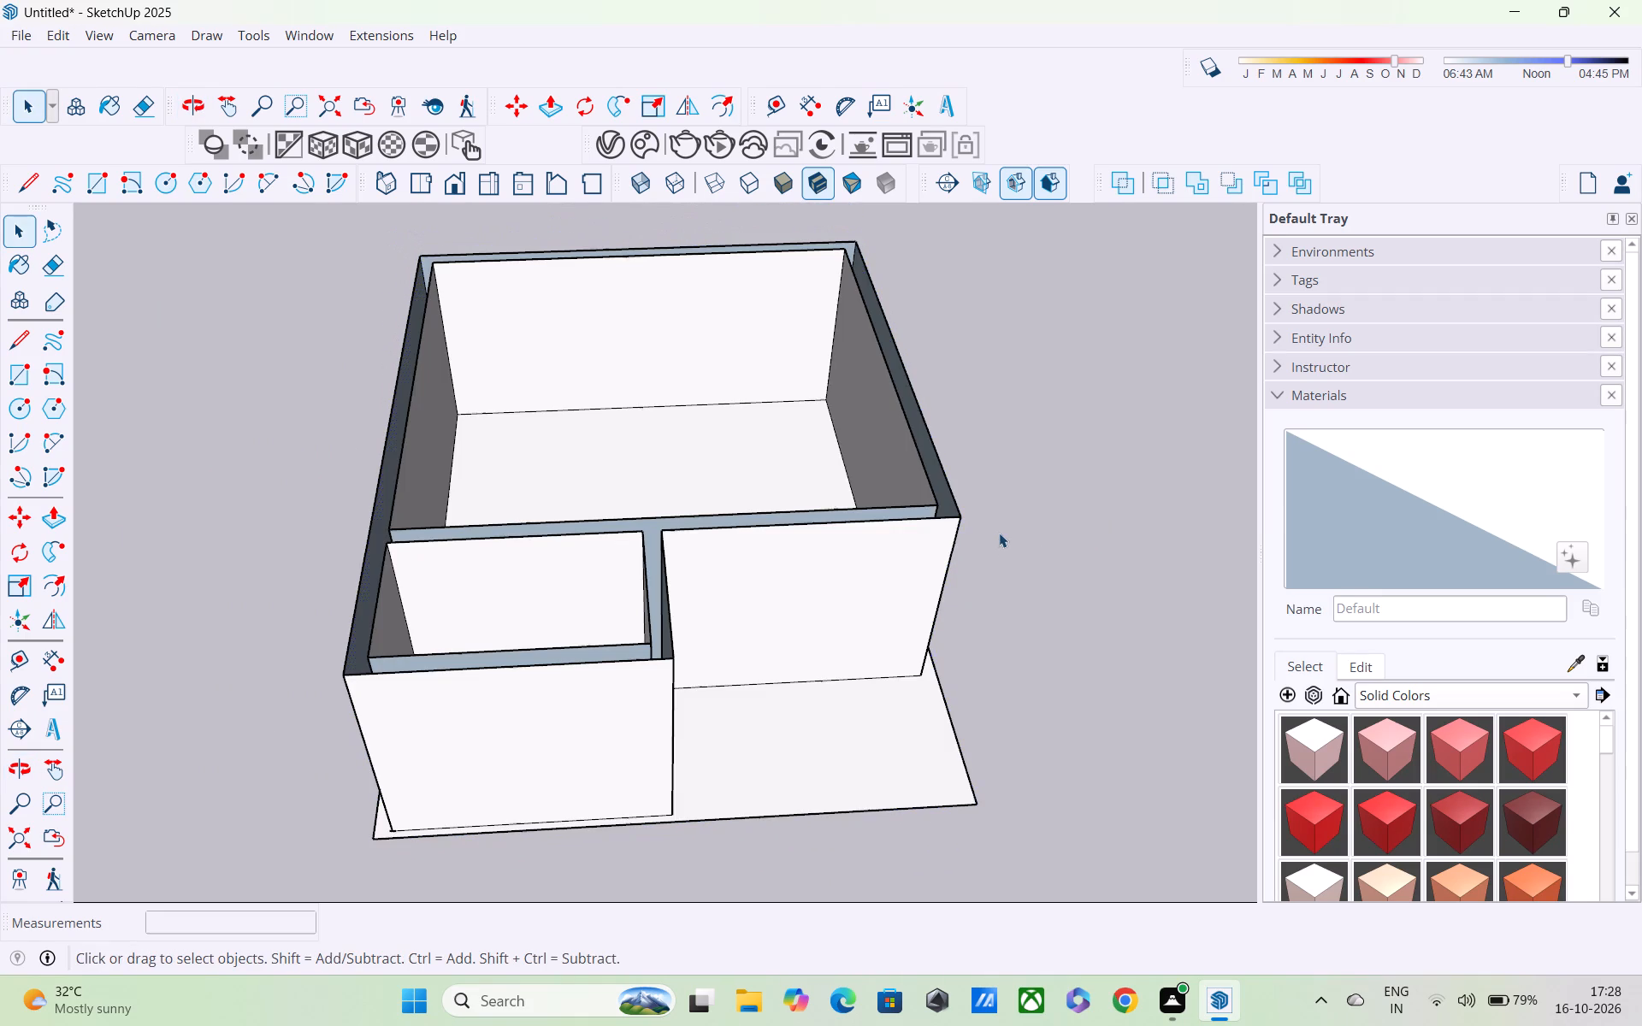
left_click(924, 545)
middle_click_drag(875, 525, 802, 619)
scroll(800, 598, "up", 3)
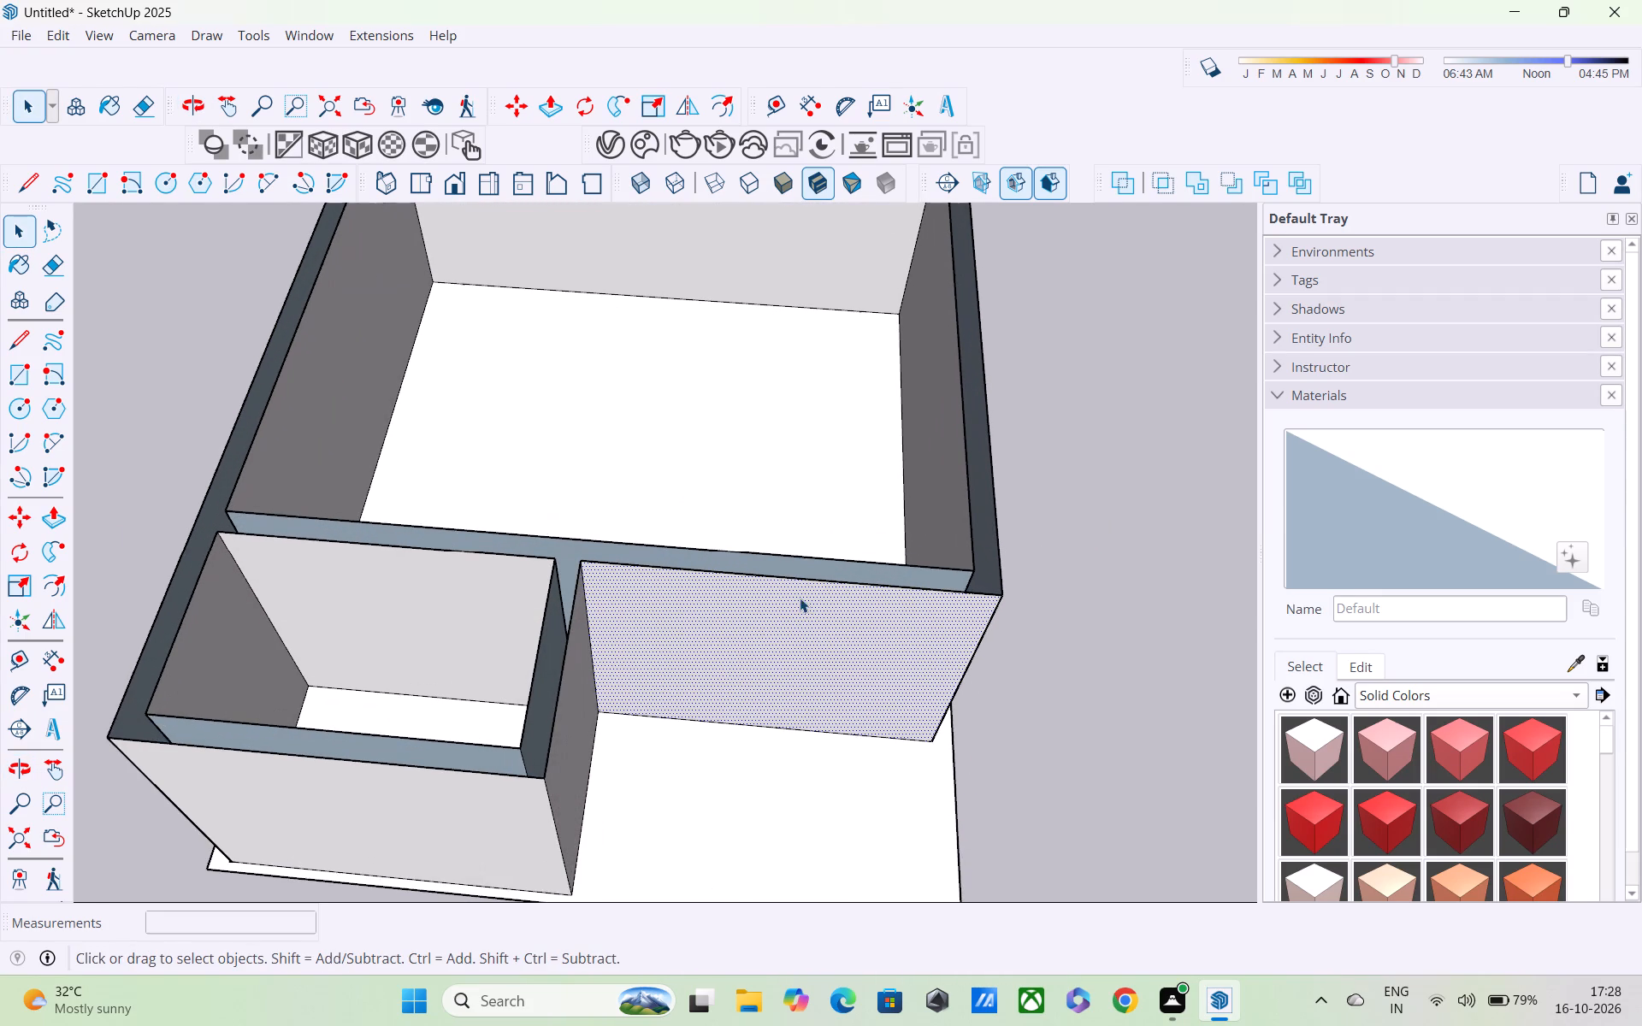
triple_click(800, 597)
middle_click_drag(830, 599, 1438, 354)
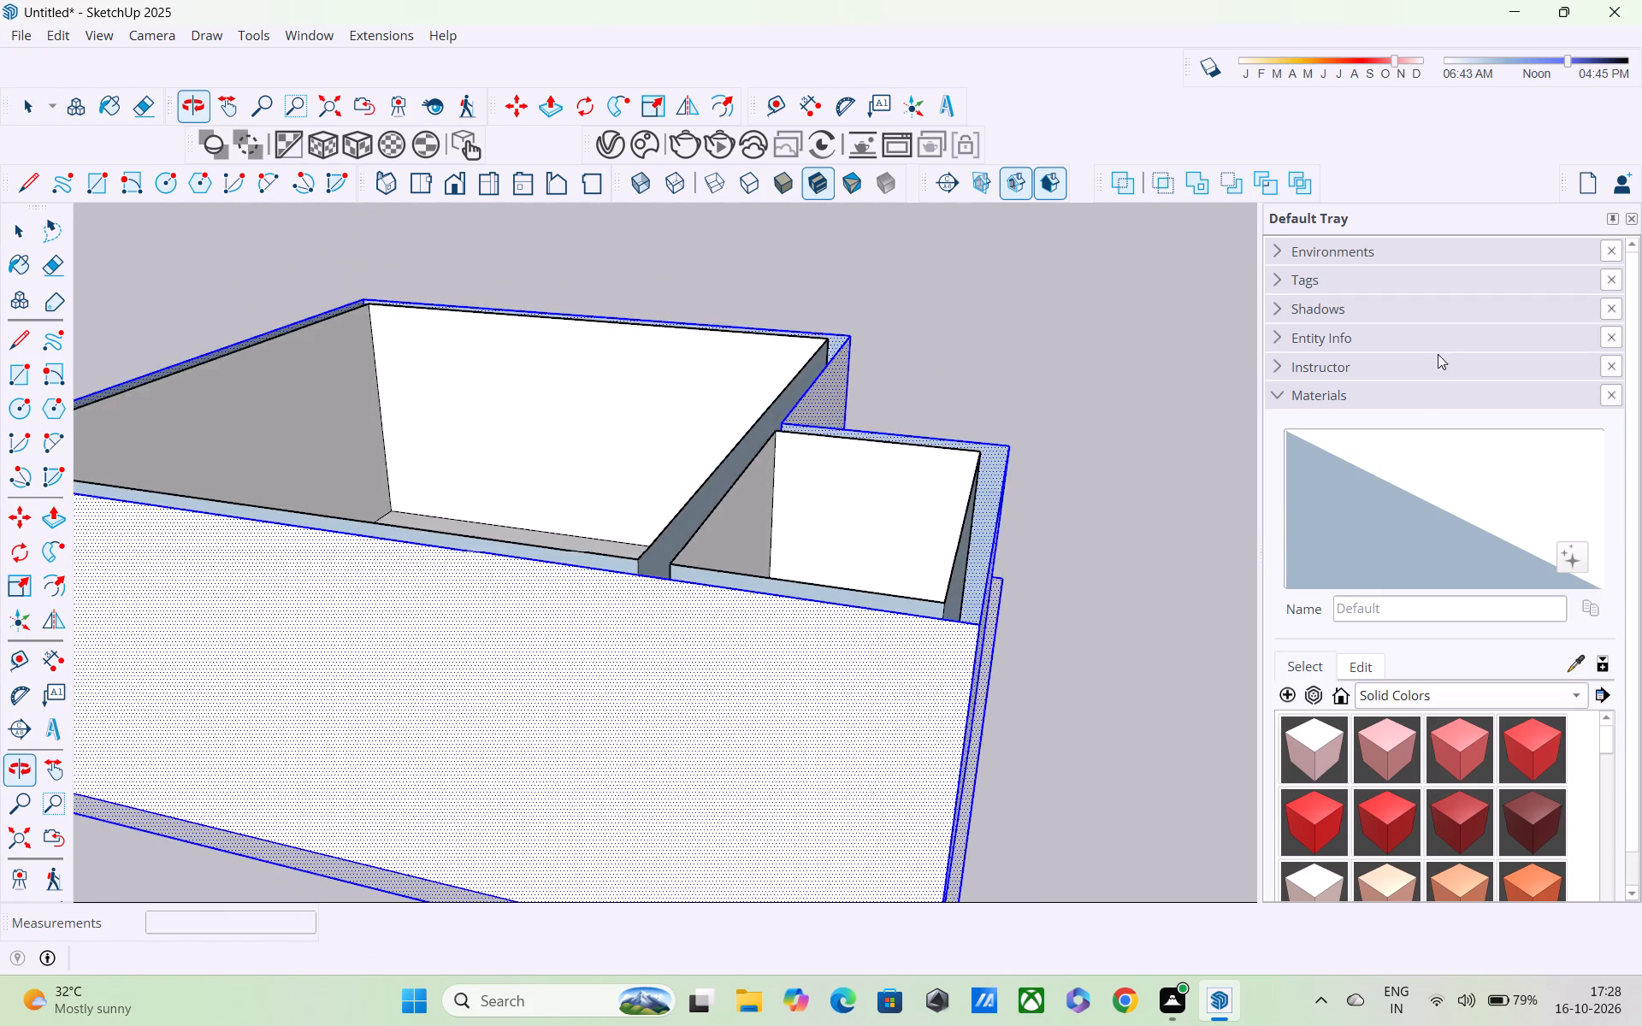
middle_click_drag(1178, 456, 1641, 606)
double_click(1028, 456)
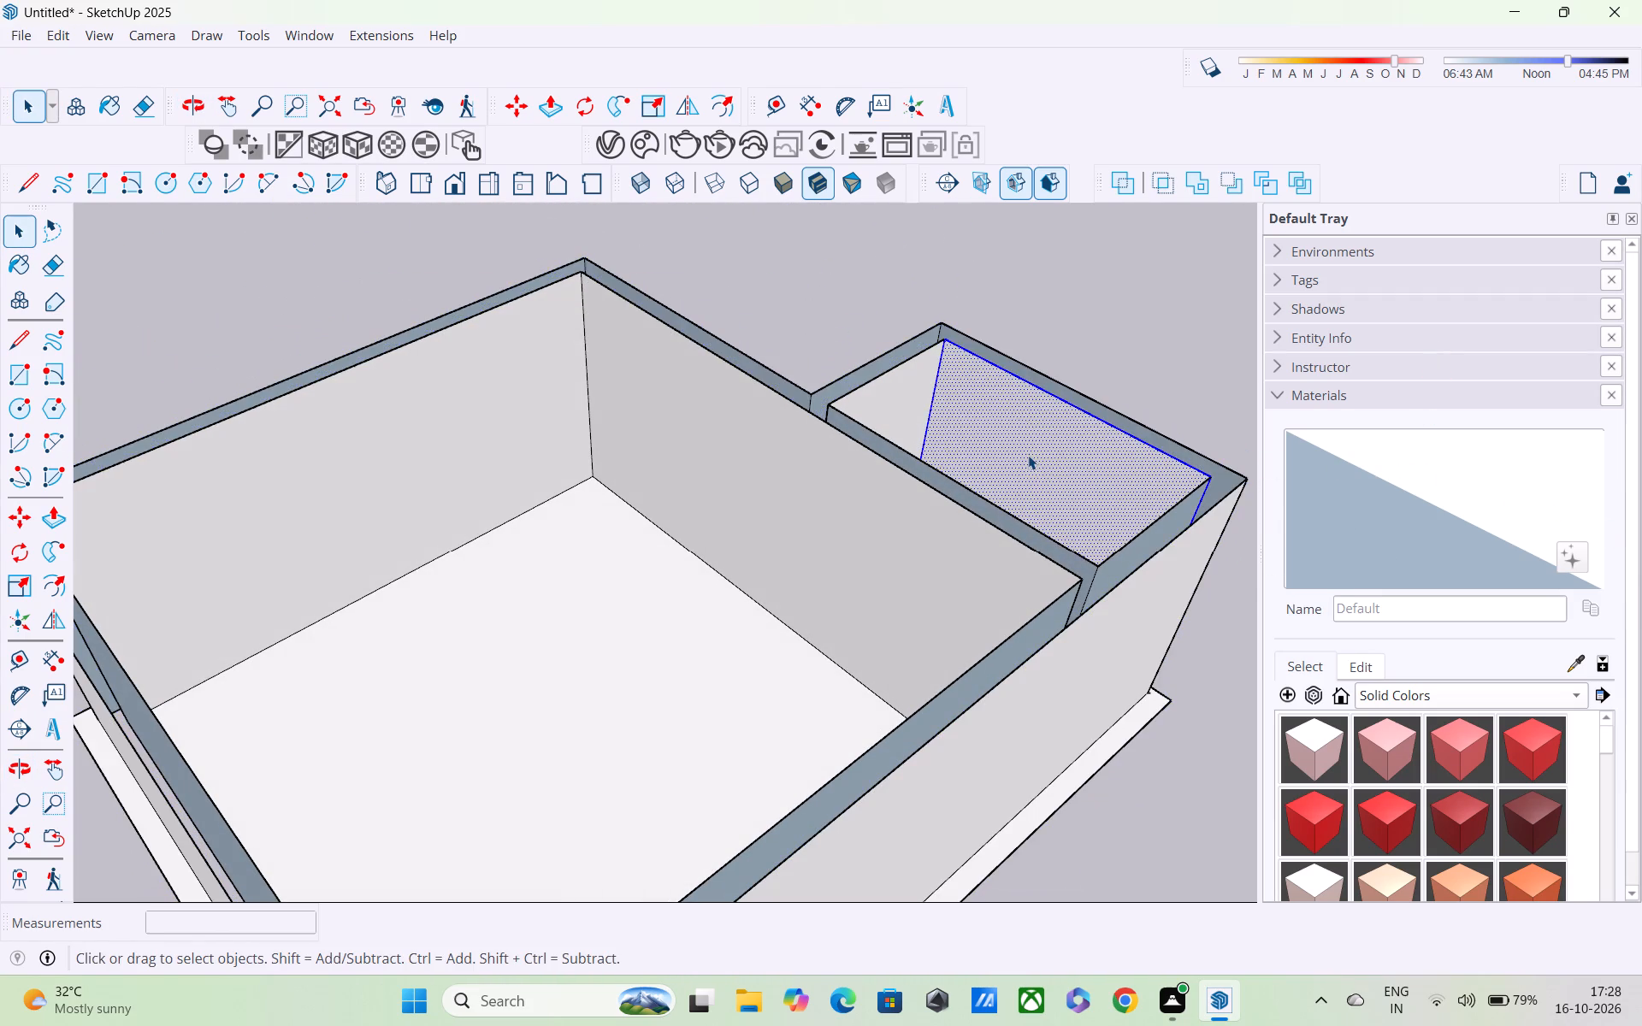
scroll(1035, 518, "down", 5)
scroll(1053, 565, "up", 1)
middle_click_drag(1052, 593, 869, 404)
triple_click(871, 566)
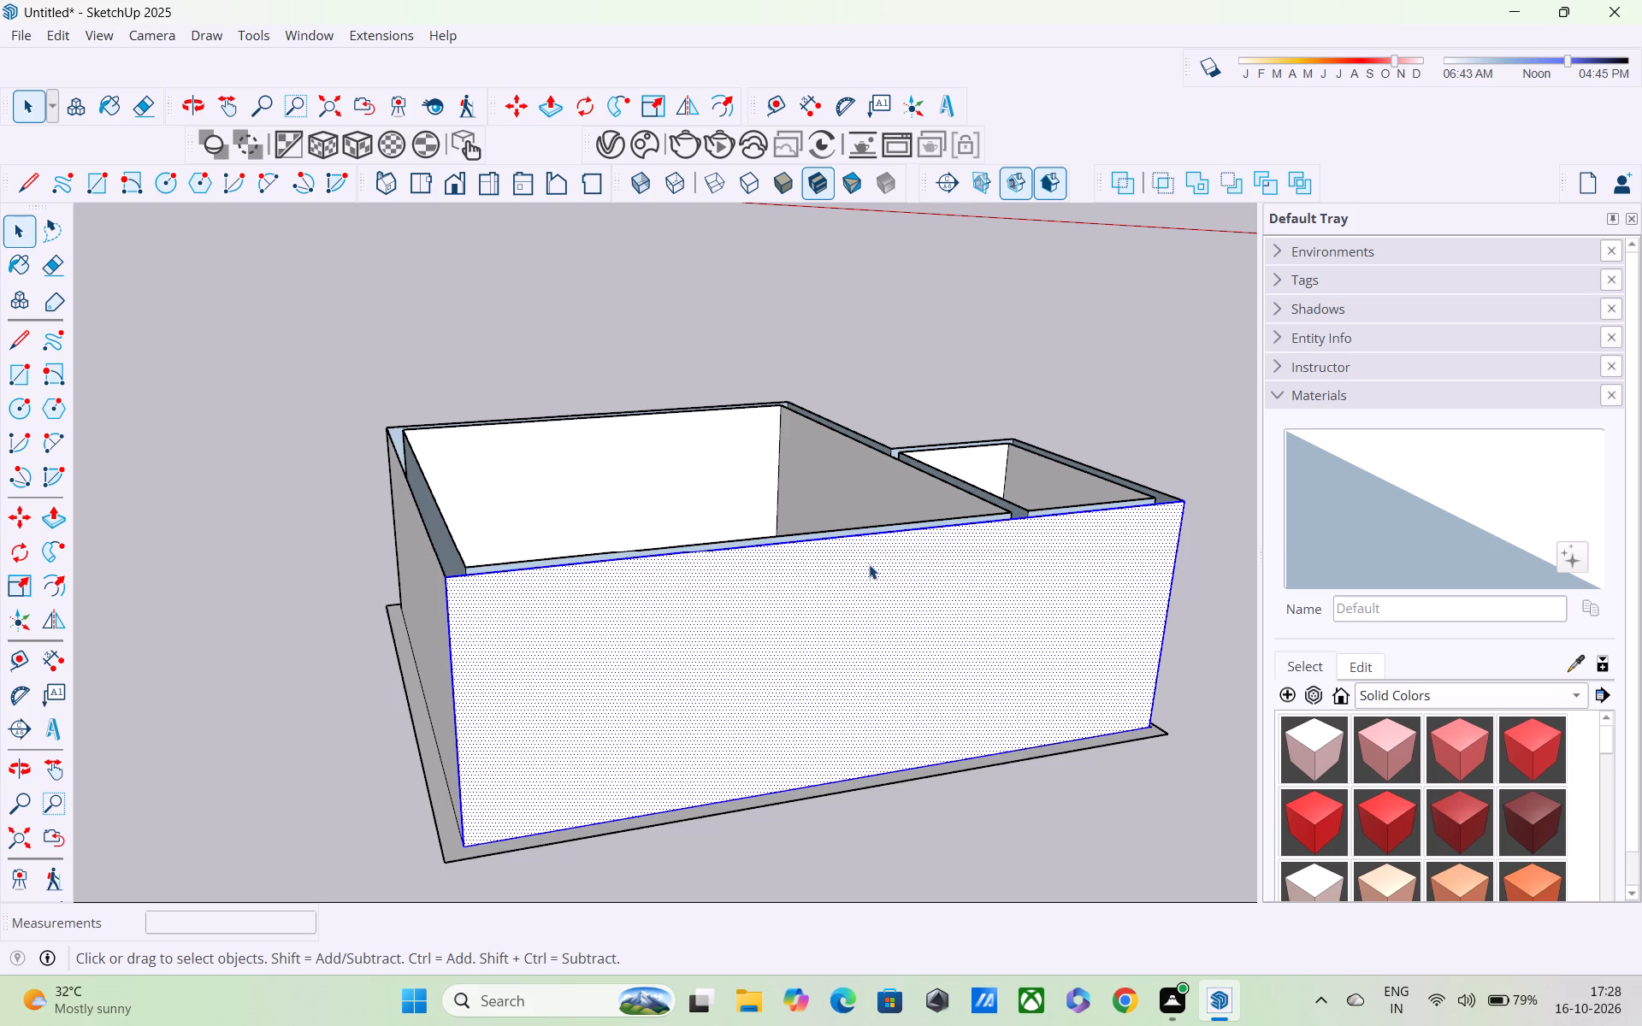
double_click(869, 564)
middle_click_drag(868, 559, 1326, 477)
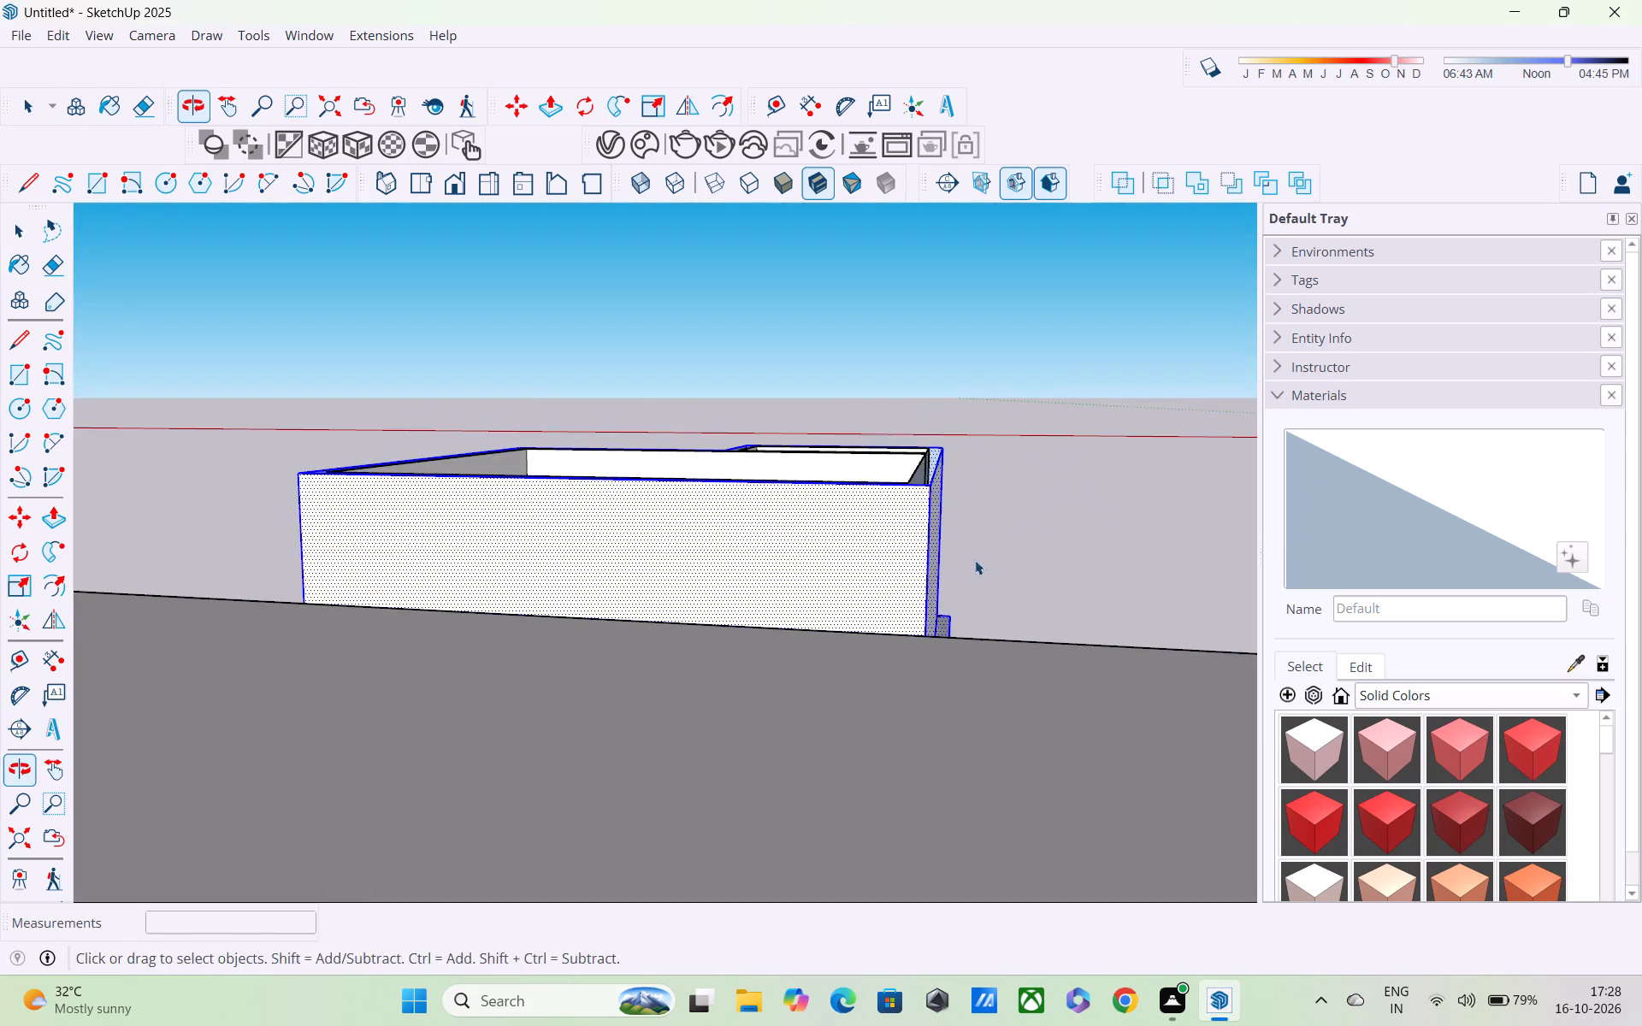
middle_click_drag(931, 545, 1489, 652)
middle_click_drag(900, 613, 1145, 846)
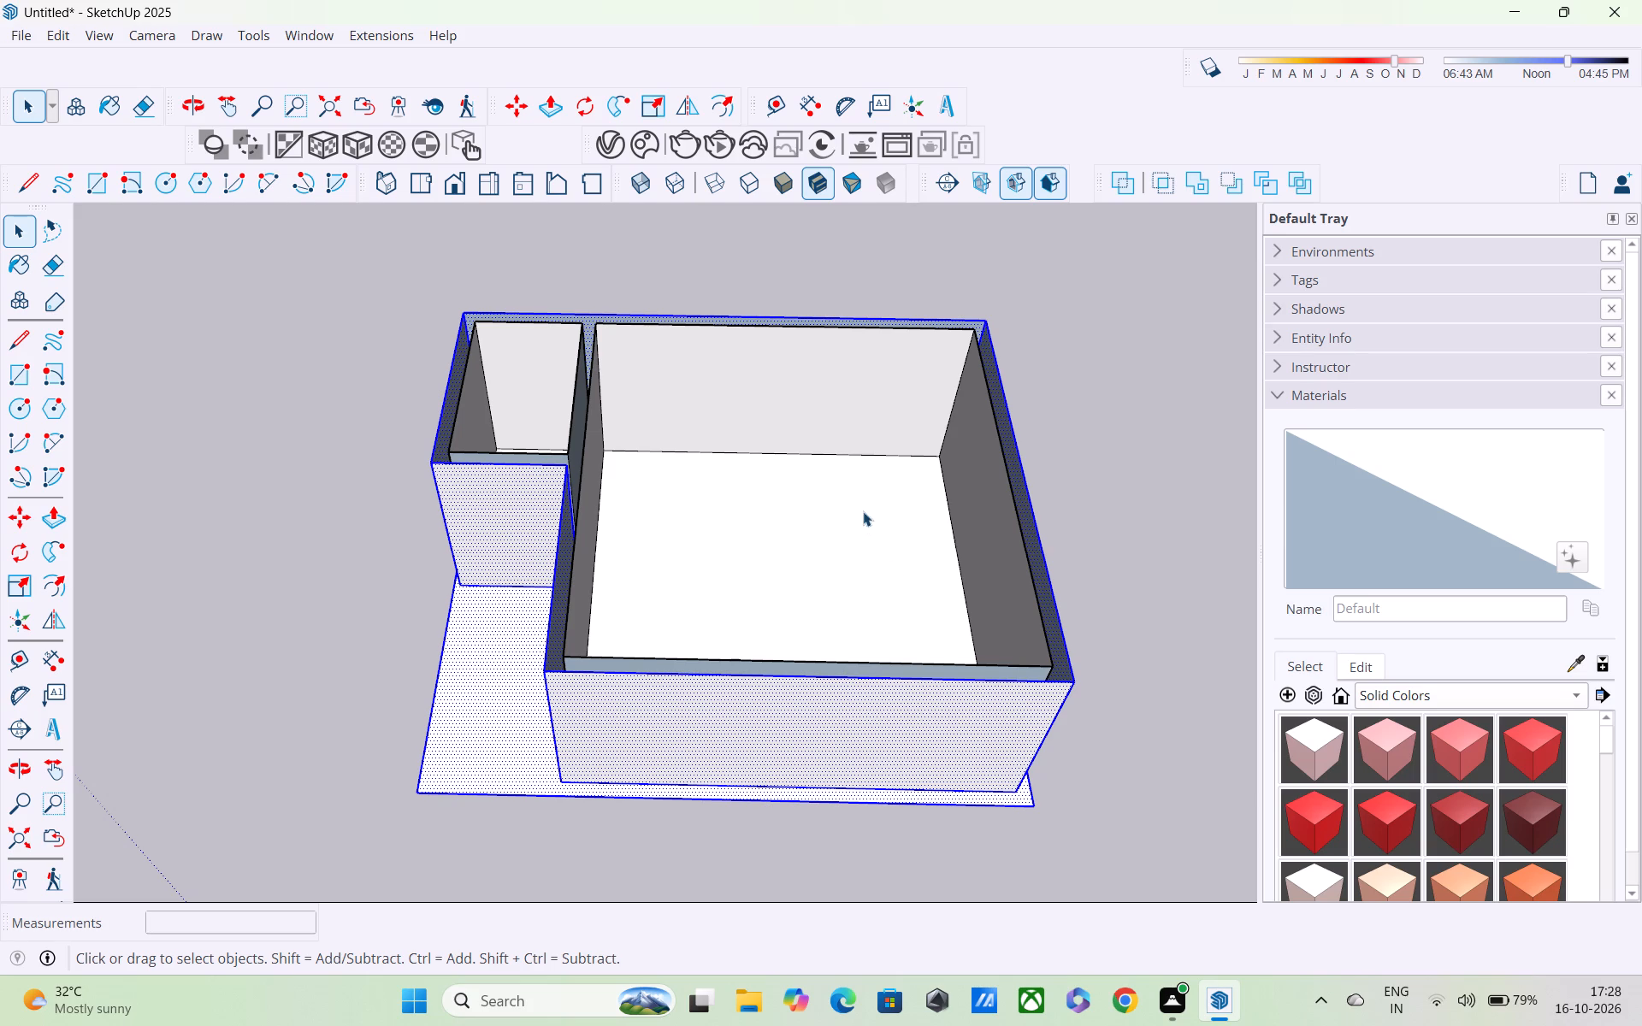
Draw a rectangle along the long side wall's top outer edge between its end corners to close the building's top with faces.
key("r")
scroll(517, 292, "up", 4)
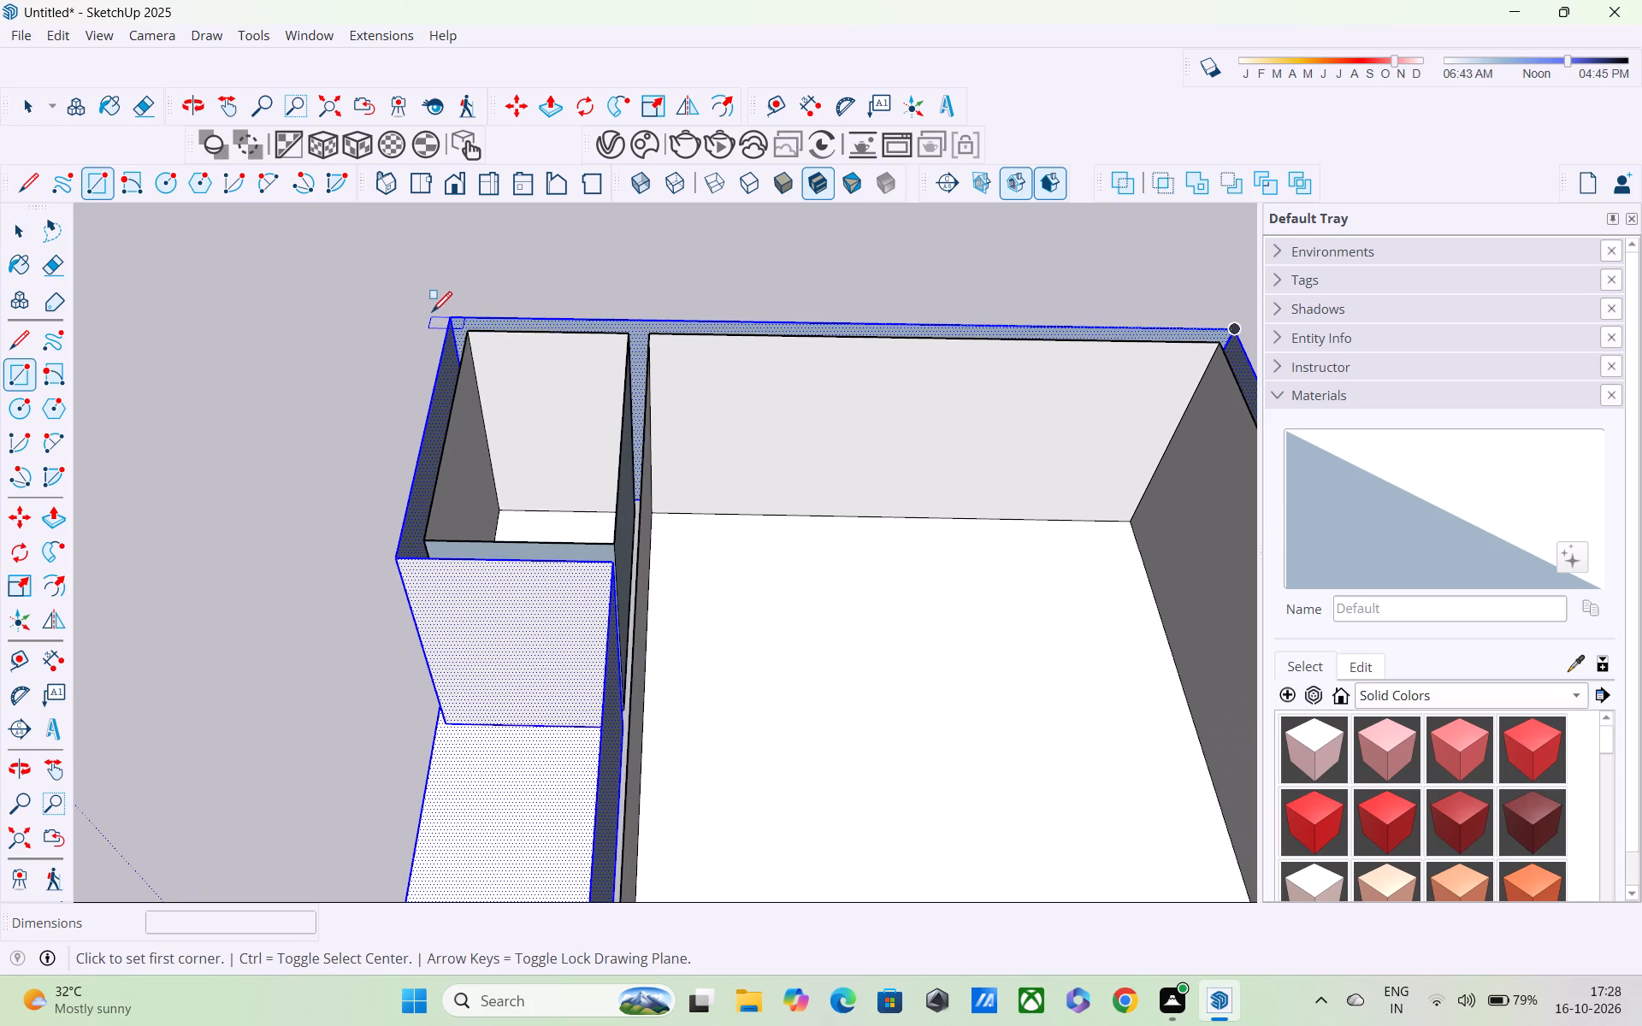
left_click(453, 315)
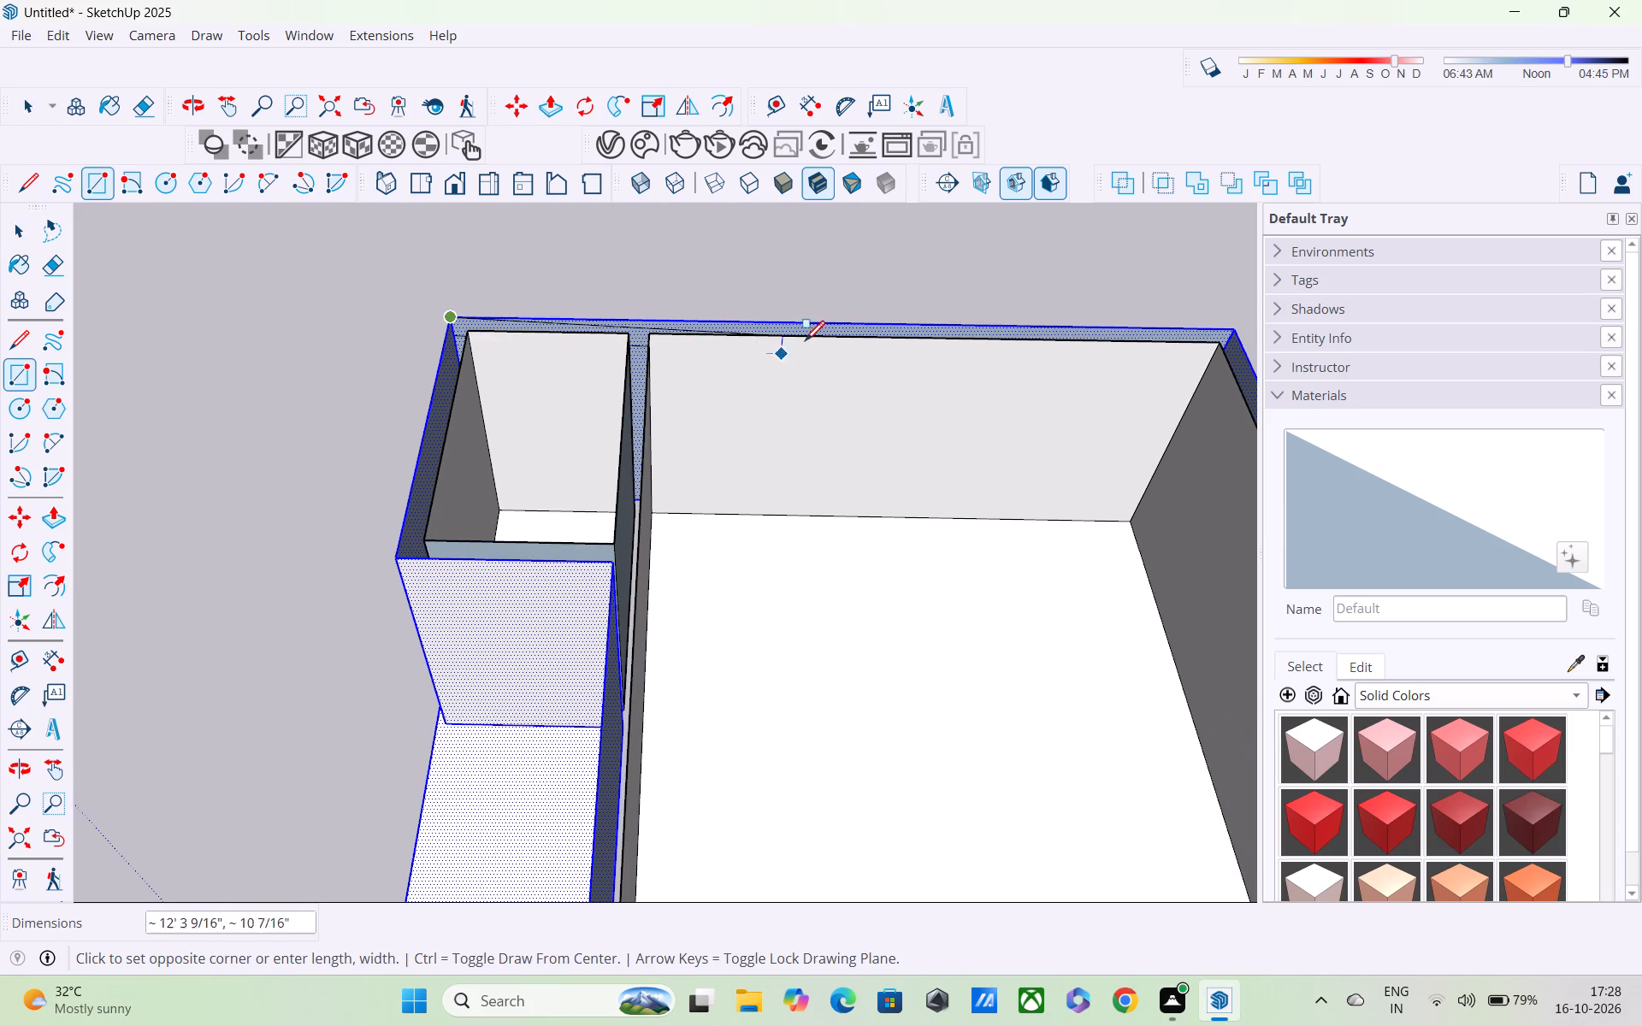
middle_click_drag(1096, 329, 653, 318, "shift")
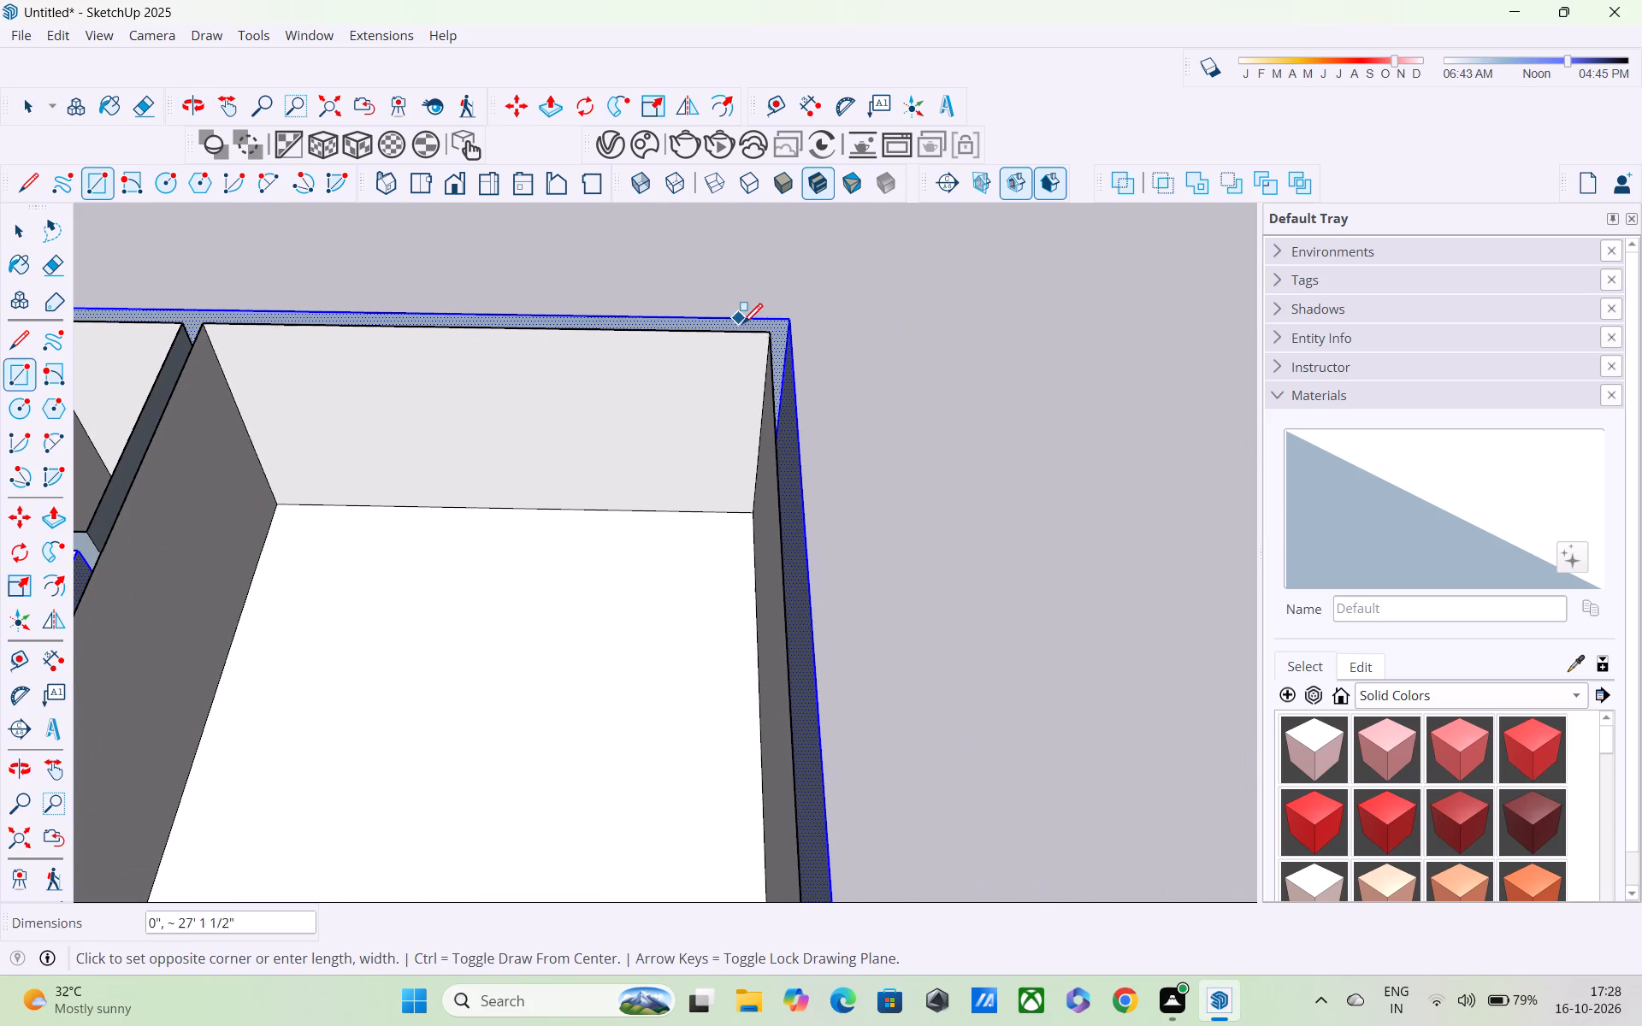
left_click(788, 333)
scroll(788, 333, "down", 5)
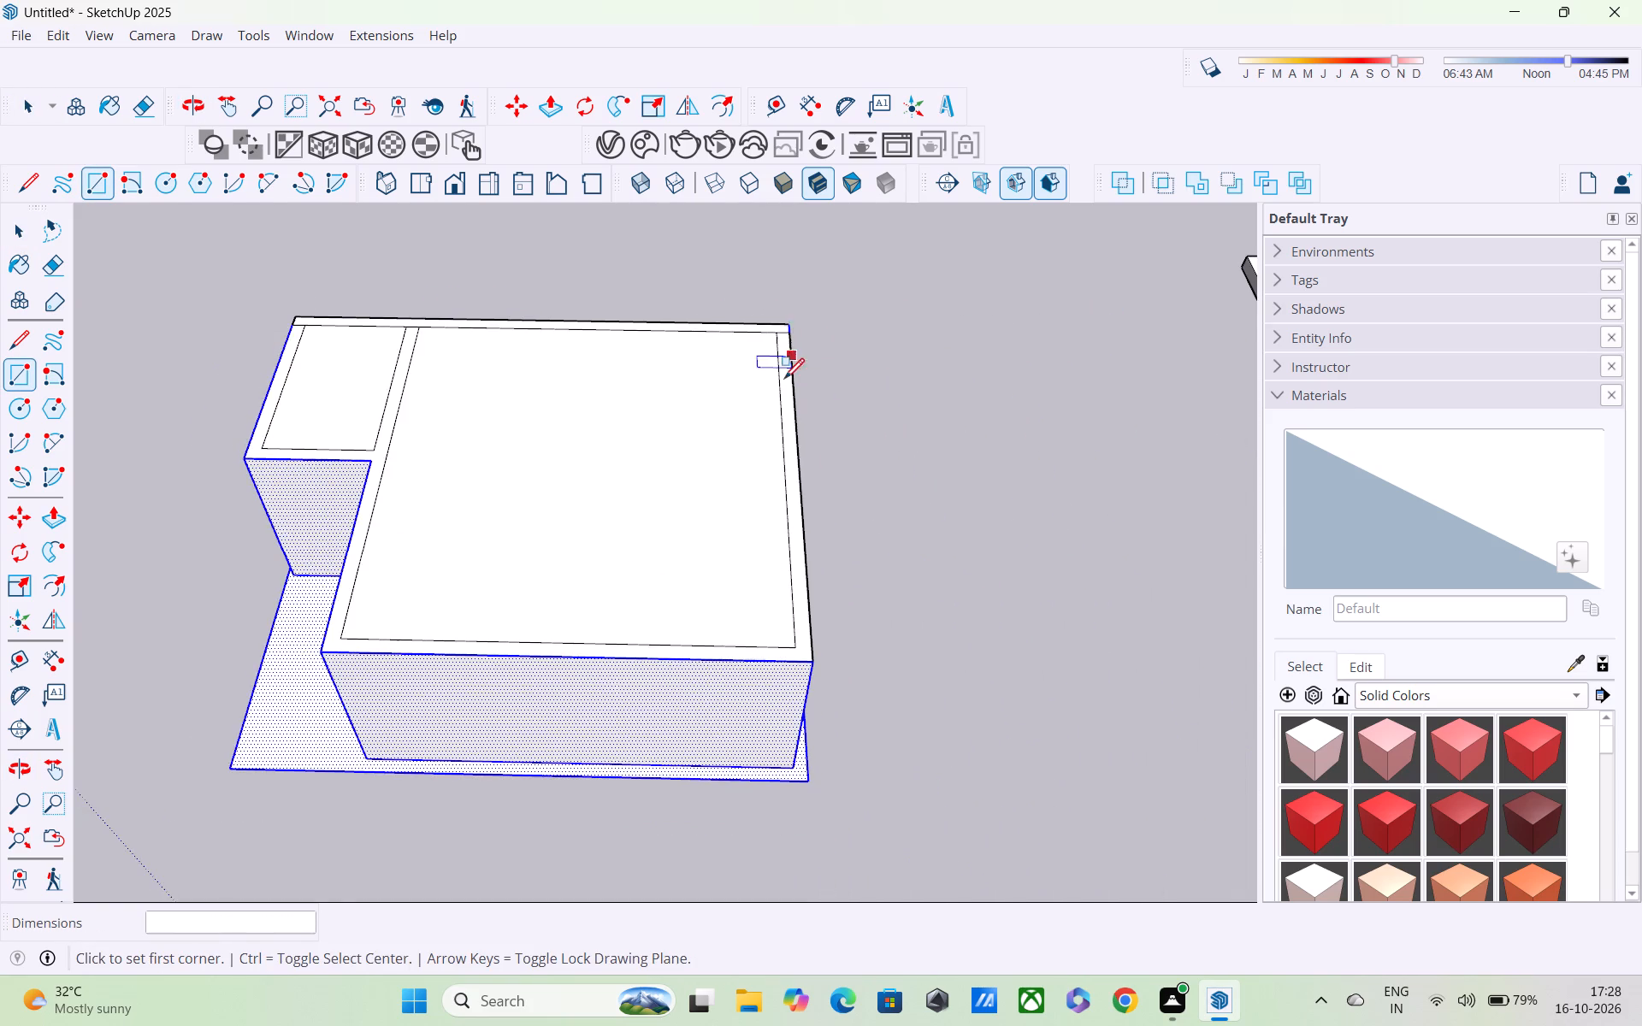
Select all the connected geometry of the capped building, starting from its front wall faces.
middle_click_drag(753, 426, 1344, 348)
scroll(576, 708, "down", 1)
middle_click_drag(539, 725, 841, 566)
scroll(825, 577, "down", 5)
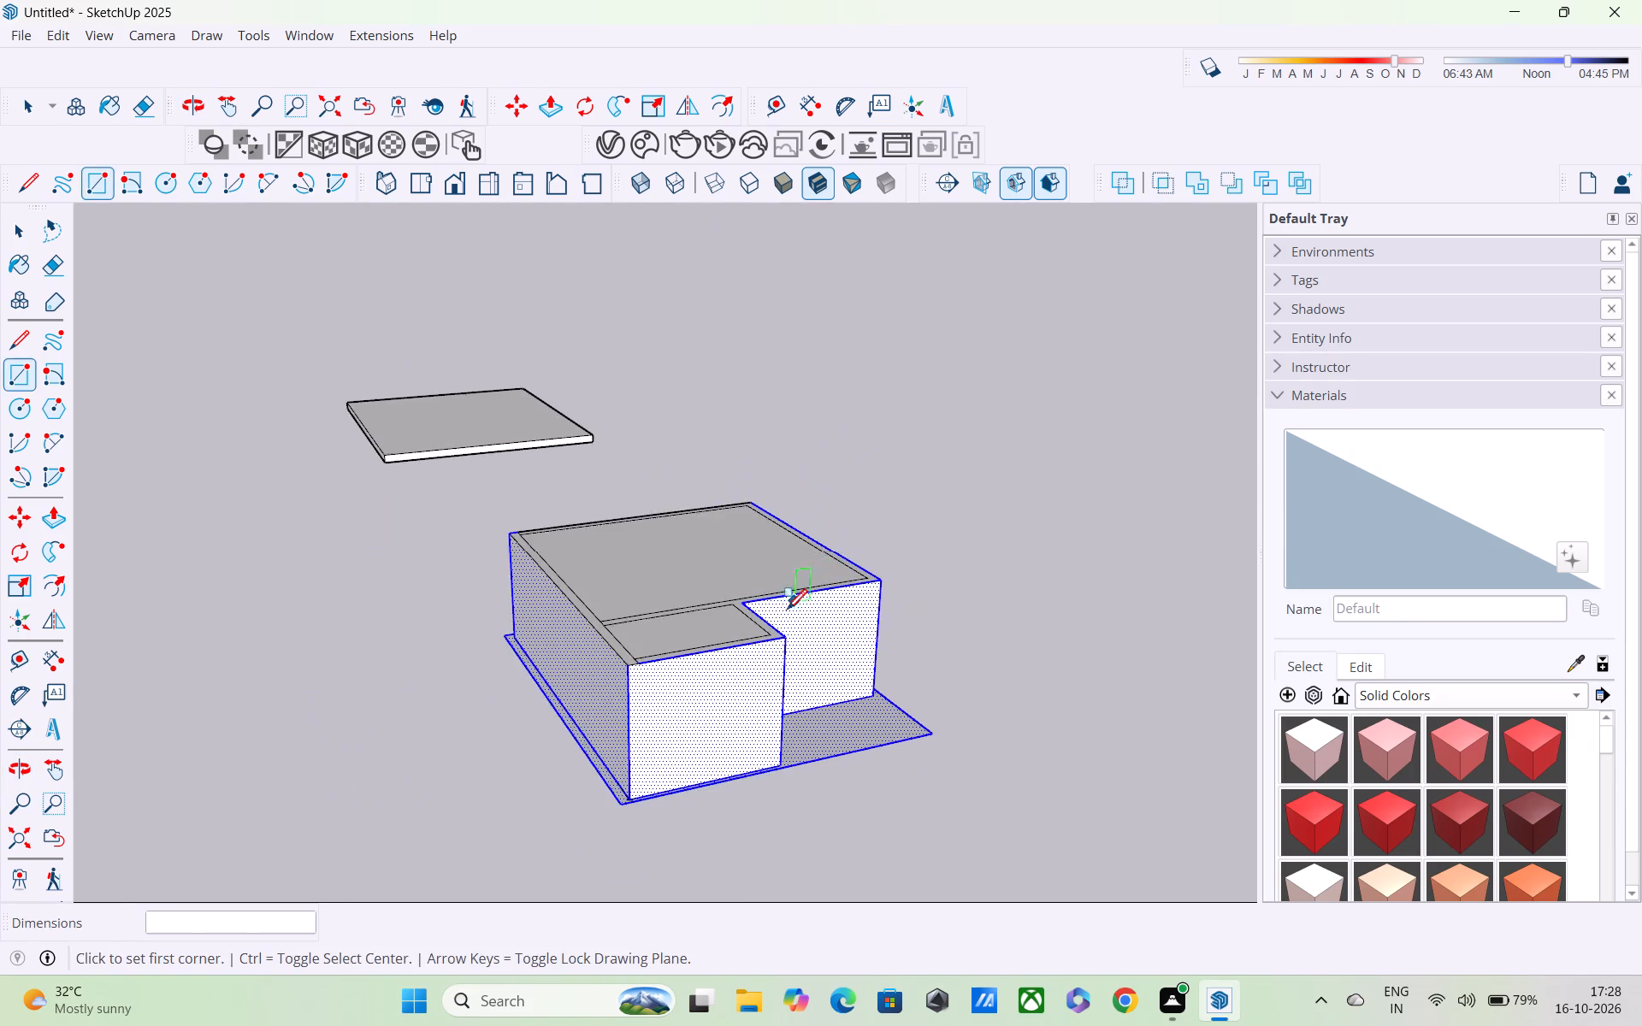
middle_click_drag(783, 613, 740, 750)
scroll(894, 570, "up", 4)
middle_click_drag(853, 571, 853, 344)
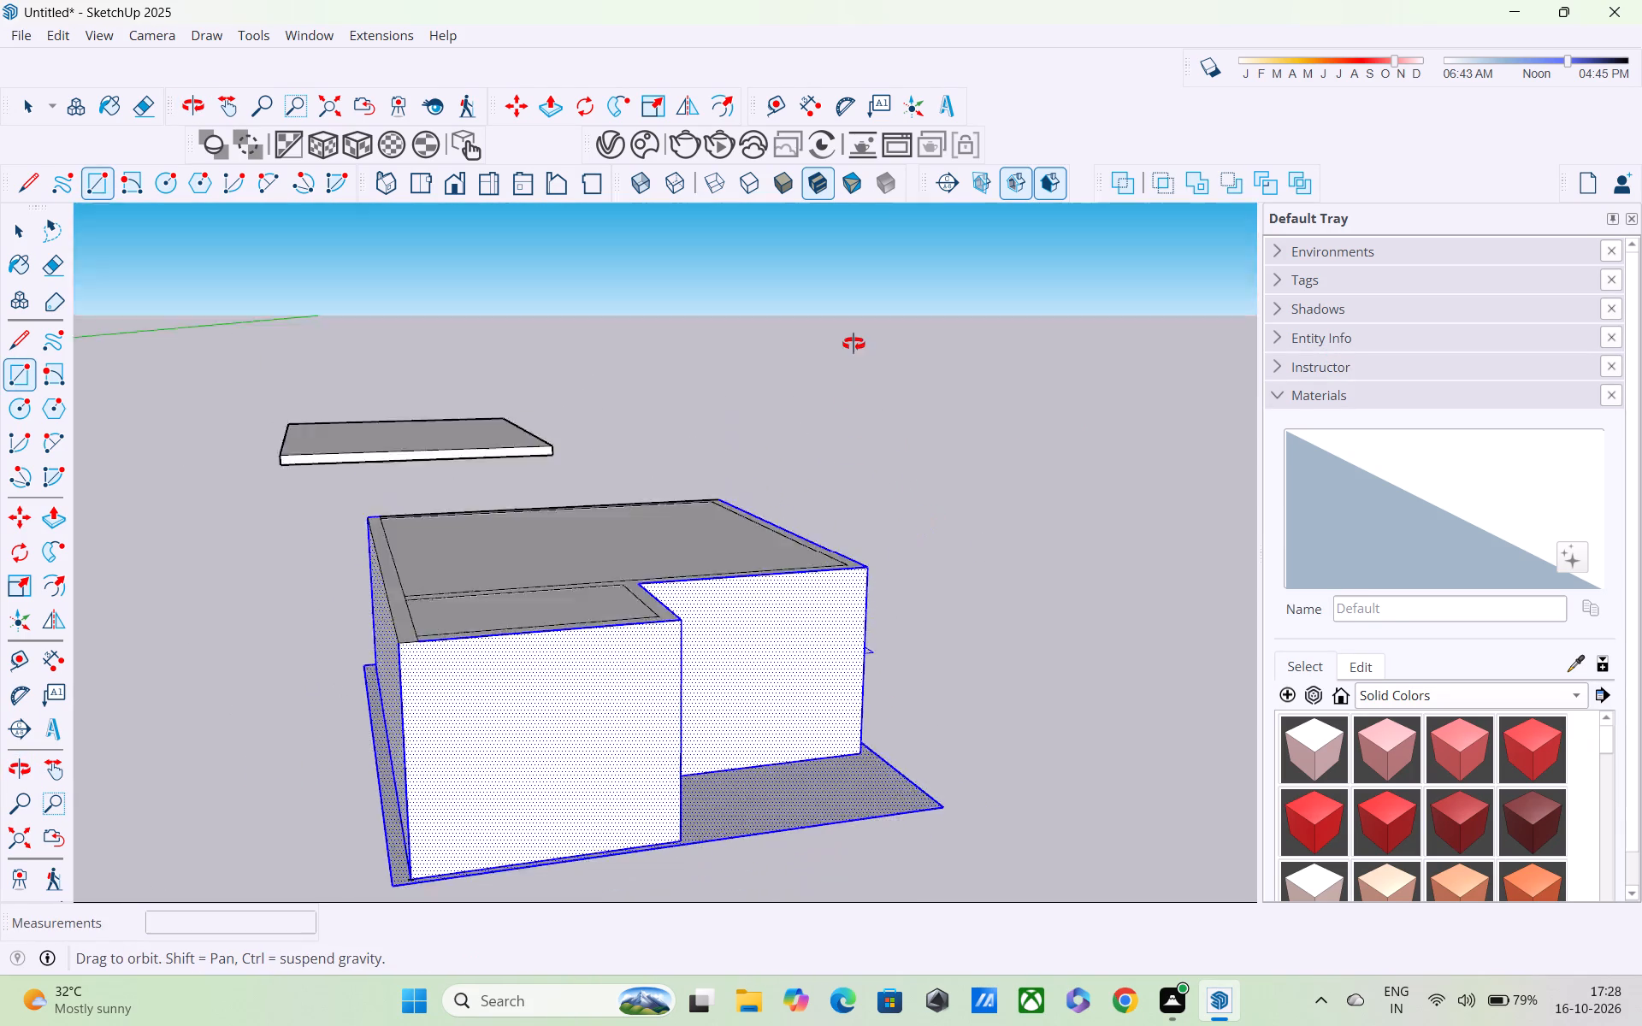
middle_click_drag(853, 344, 844, 451)
key("space")
double_click(833, 610)
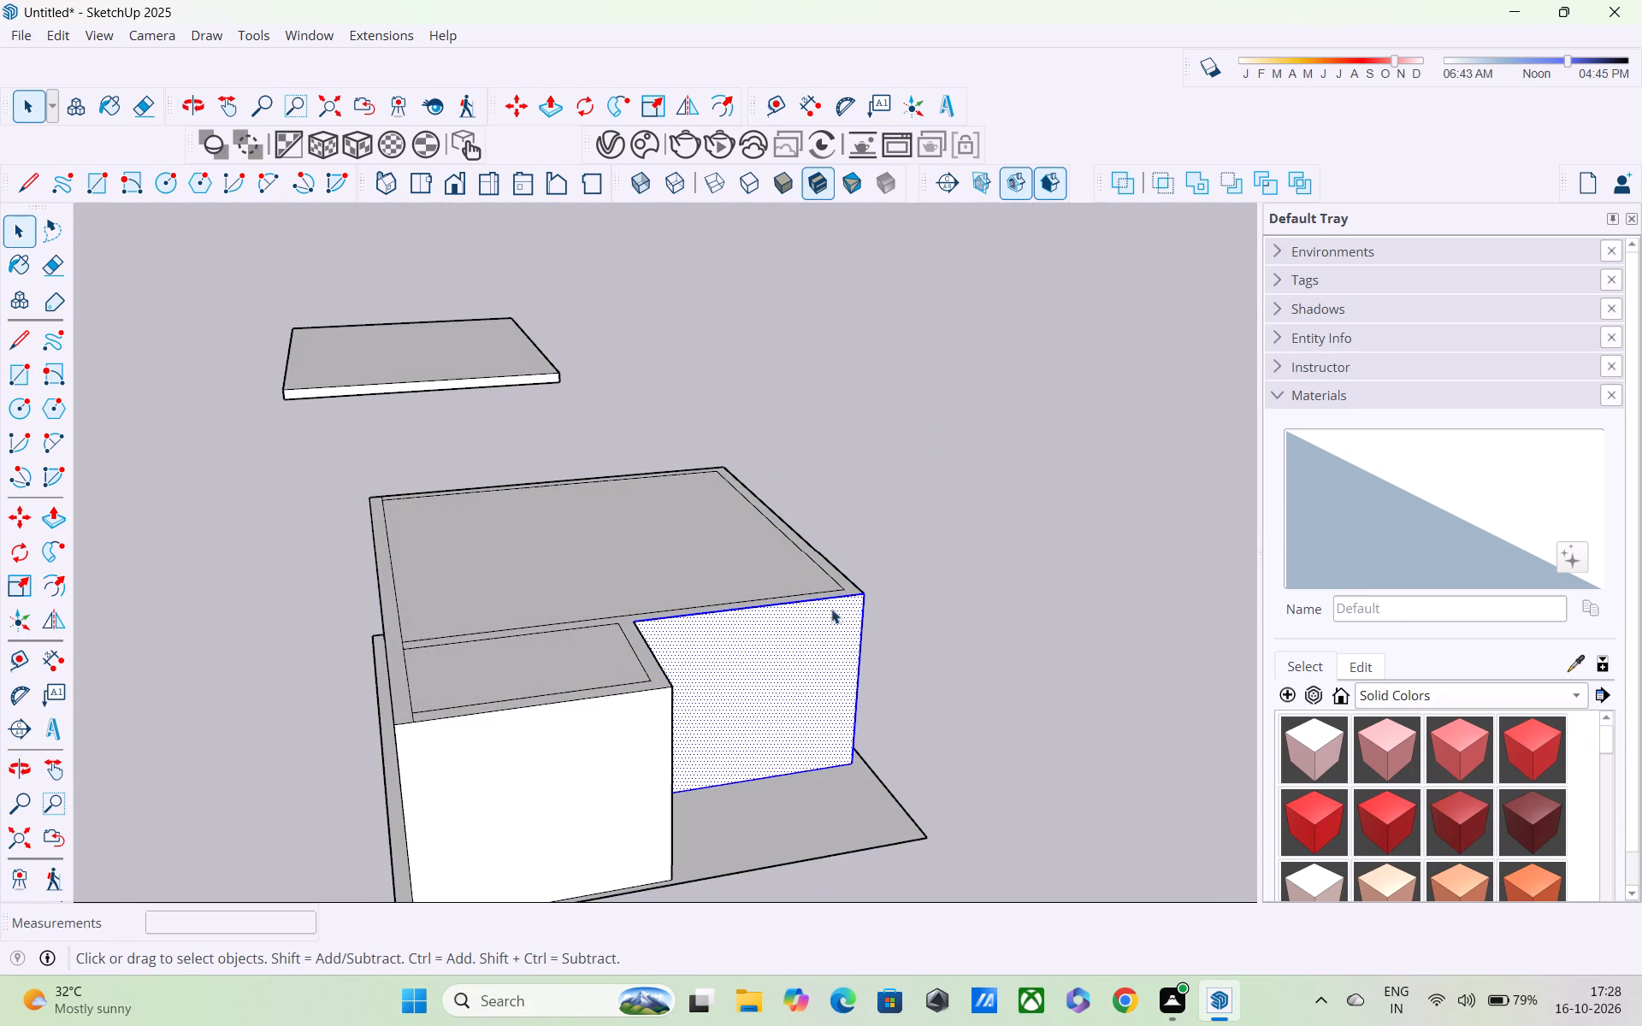
triple_click(736, 590)
double_click(631, 675)
triple_click(629, 720)
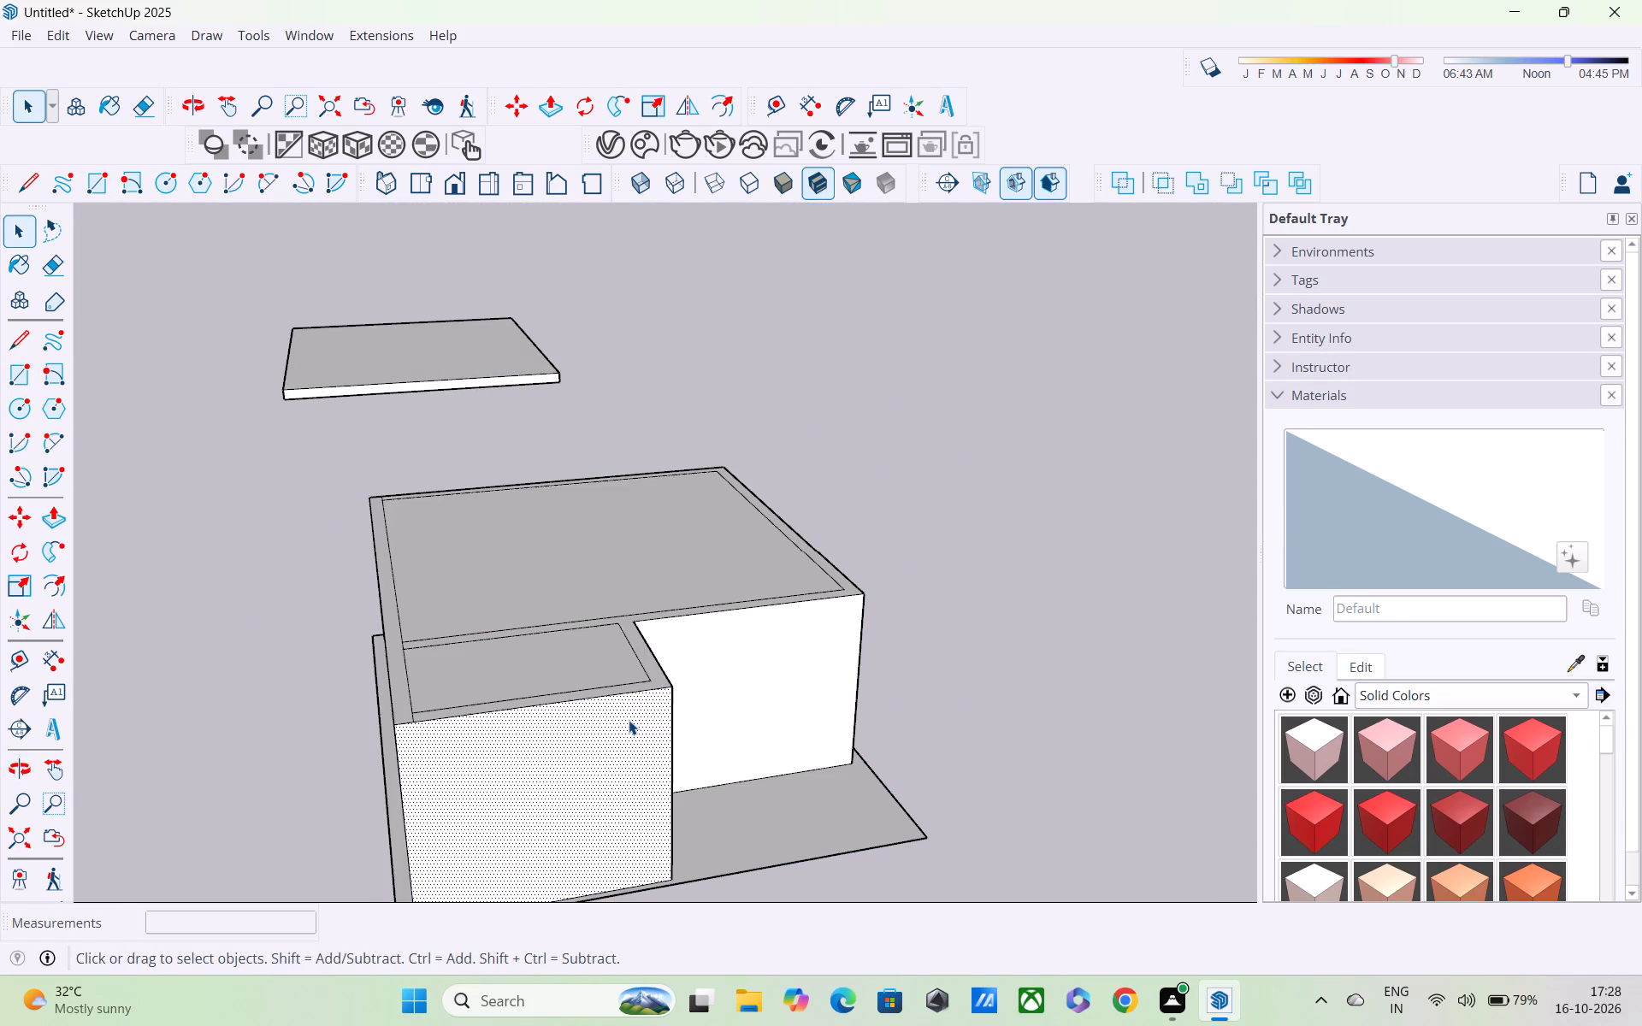
left_click(628, 721)
Remove the ground base face and its four outer edges from the selection, keeping only the walls and their top selected.
middle_click_drag(640, 716, 913, 595)
middle_click_drag(898, 651, 897, 612, "shift")
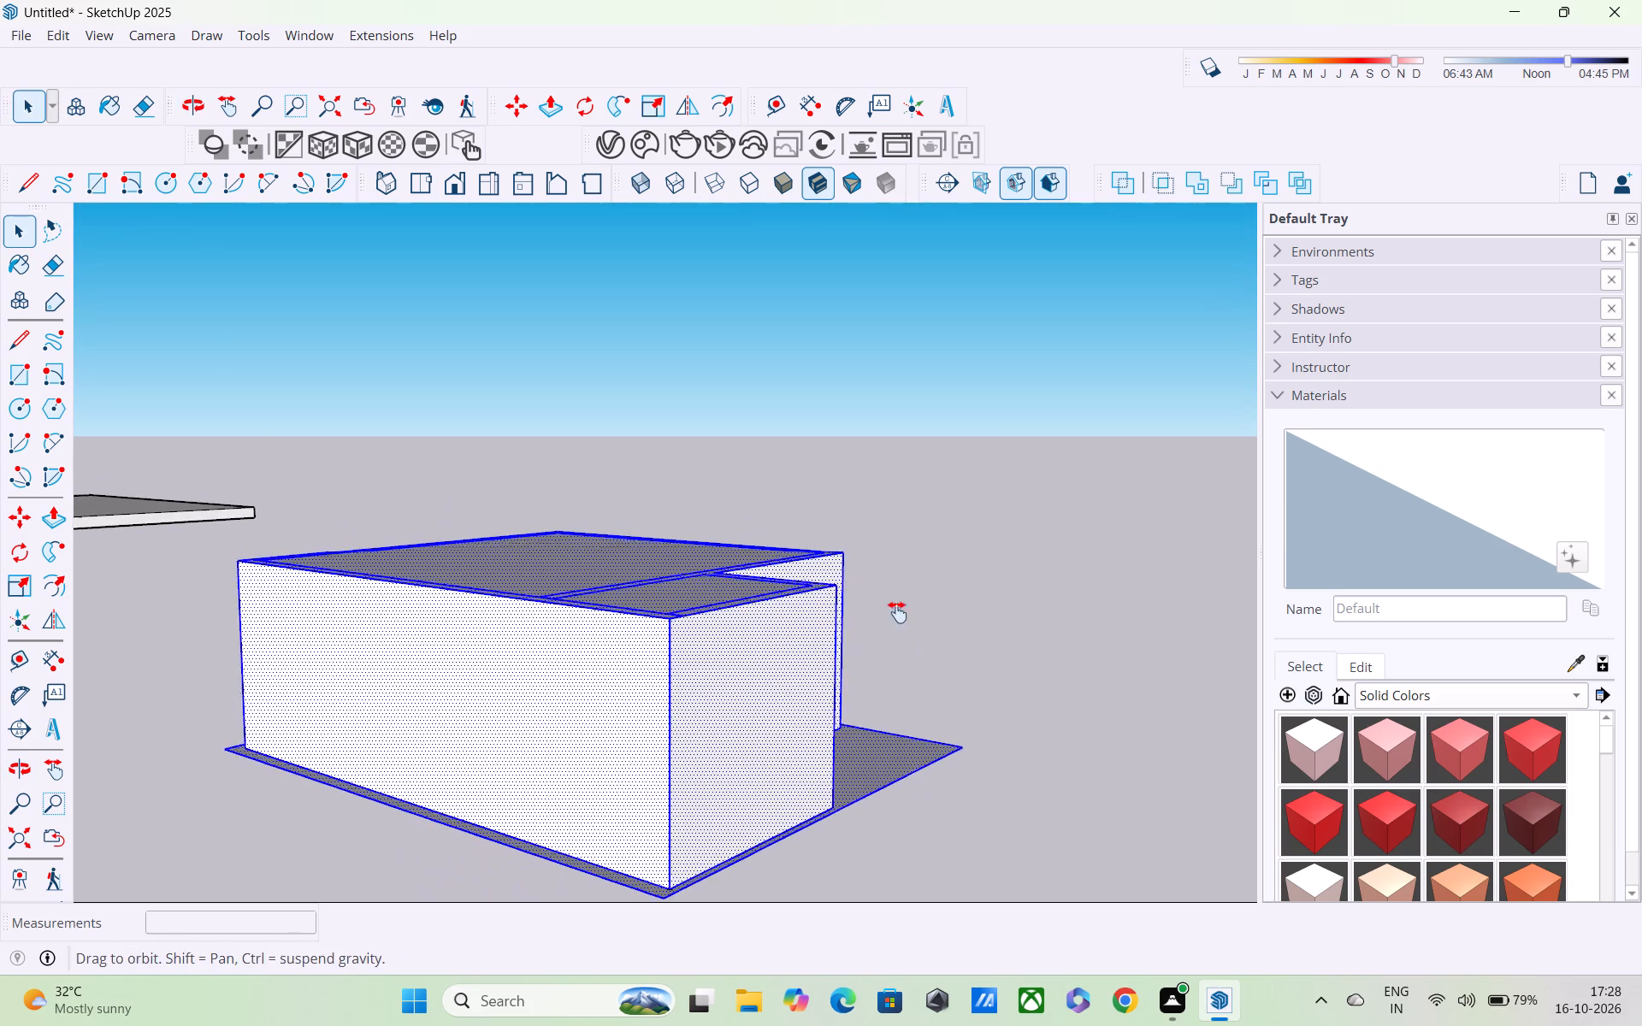
middle_click_drag(897, 612, 935, 295, "shift")
middle_click_drag(962, 319, 731, 524, "shift")
scroll(731, 524, "up", 1)
left_click(819, 522, "shift")
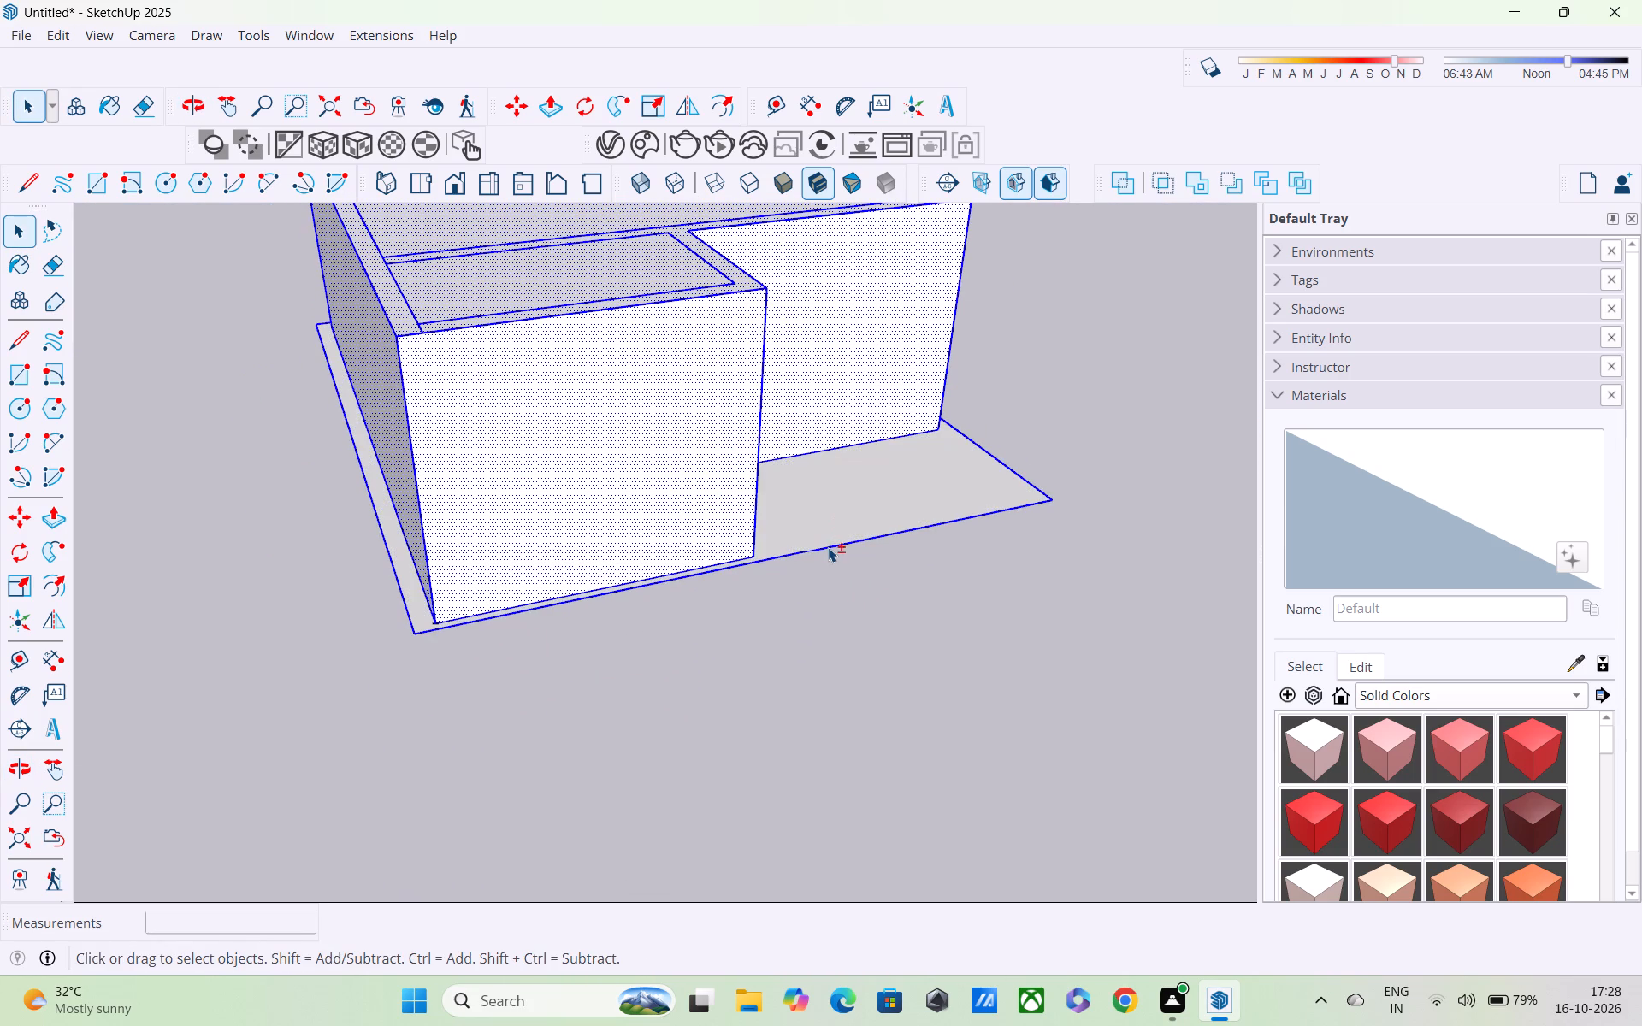
left_click(828, 547, "shift")
middle_click_drag(832, 554, 1282, 488, "shift")
scroll(1070, 530, "up", 6, "shift")
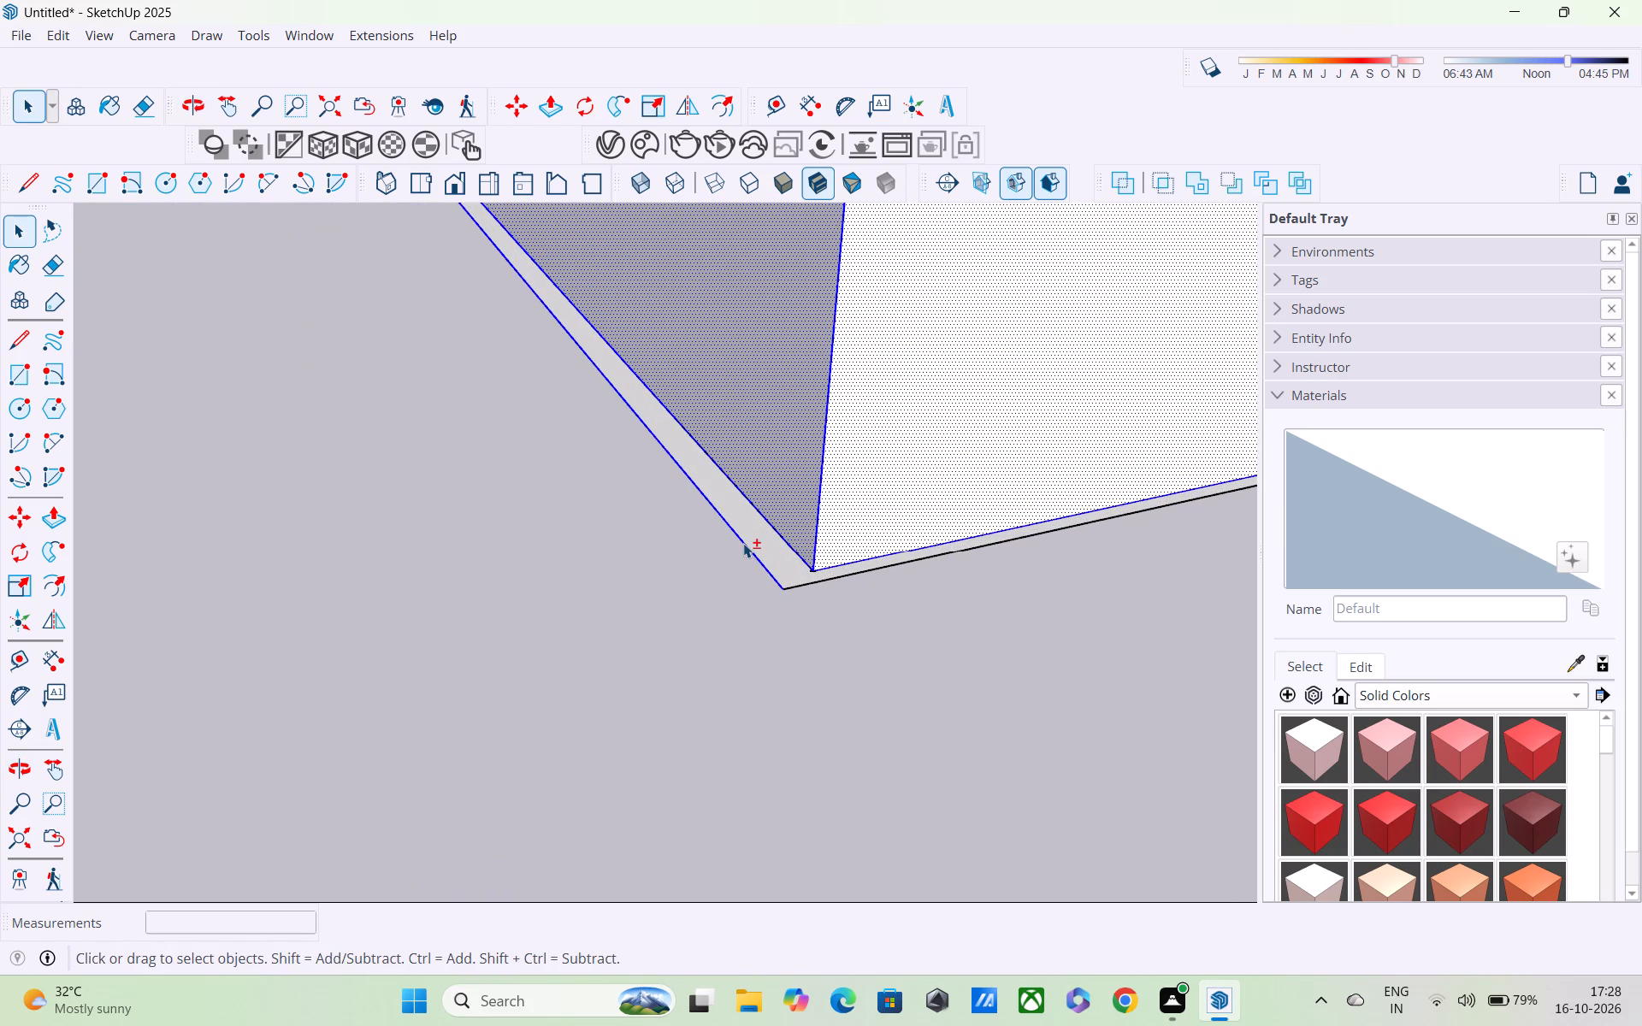
left_click(743, 543, "shift")
middle_click_drag(725, 552, 1194, 576, "shift")
scroll(408, 474, "down", 1, "shift")
middle_click_drag(469, 476, 1440, 513, "shift")
scroll(1440, 513, "up", 1, "shift")
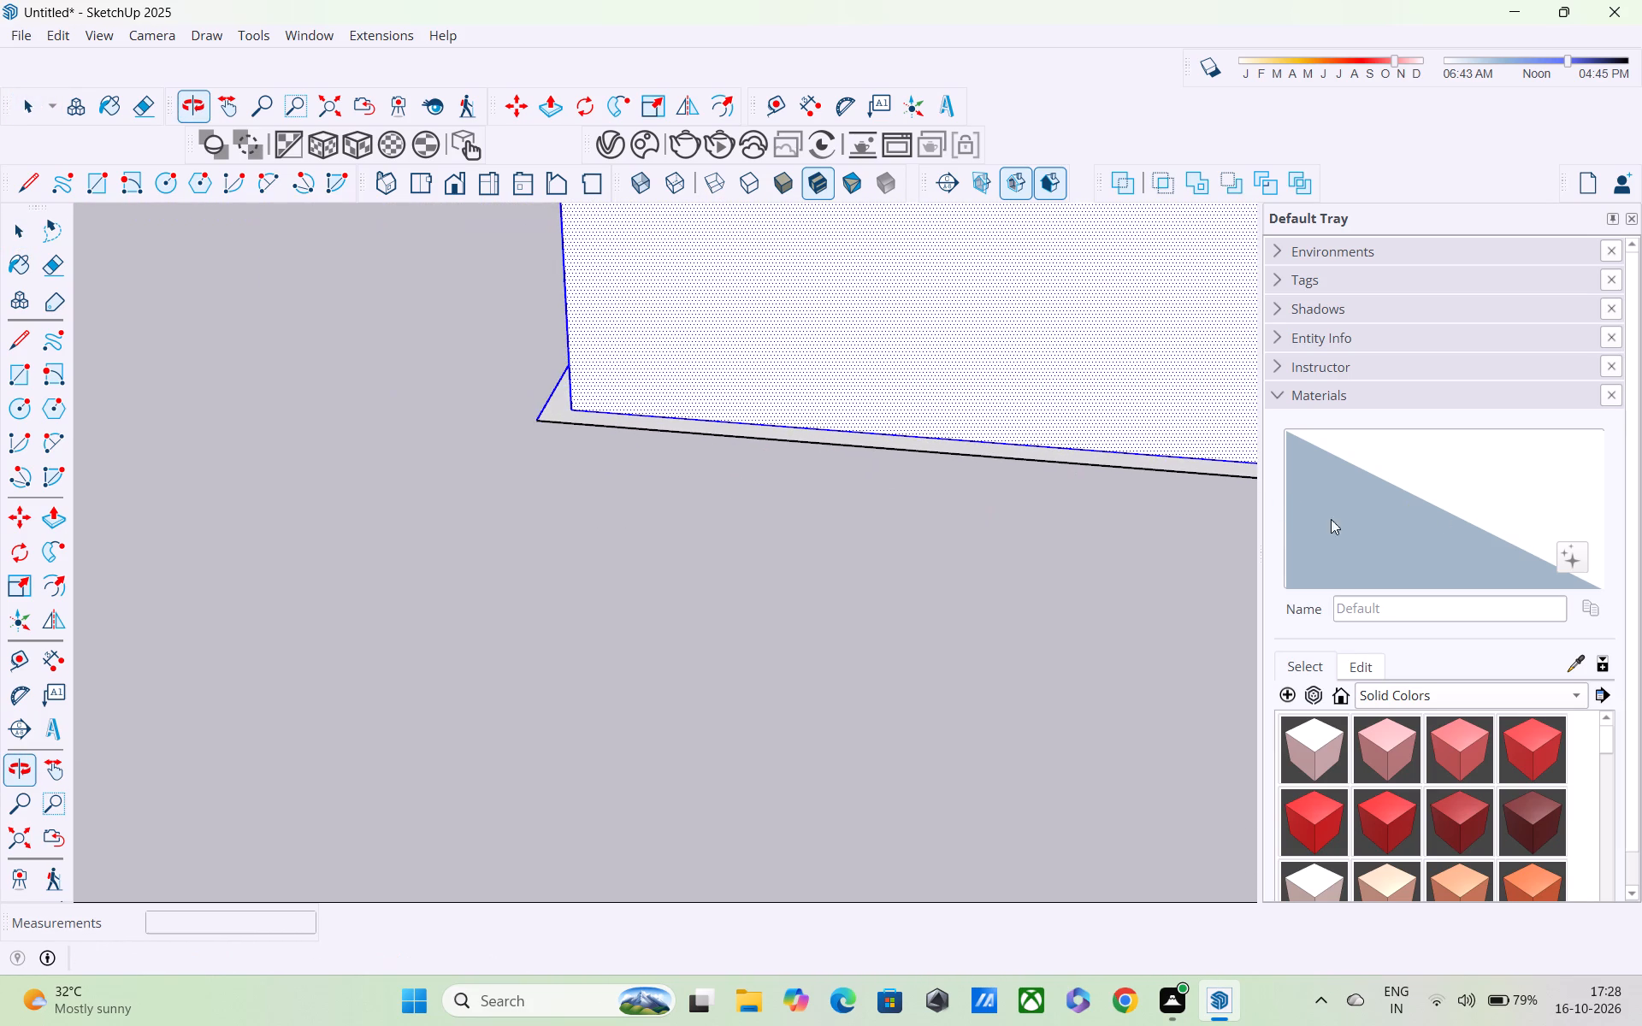
scroll(745, 375, "up", 1)
middle_click_drag(747, 397, 1641, 343)
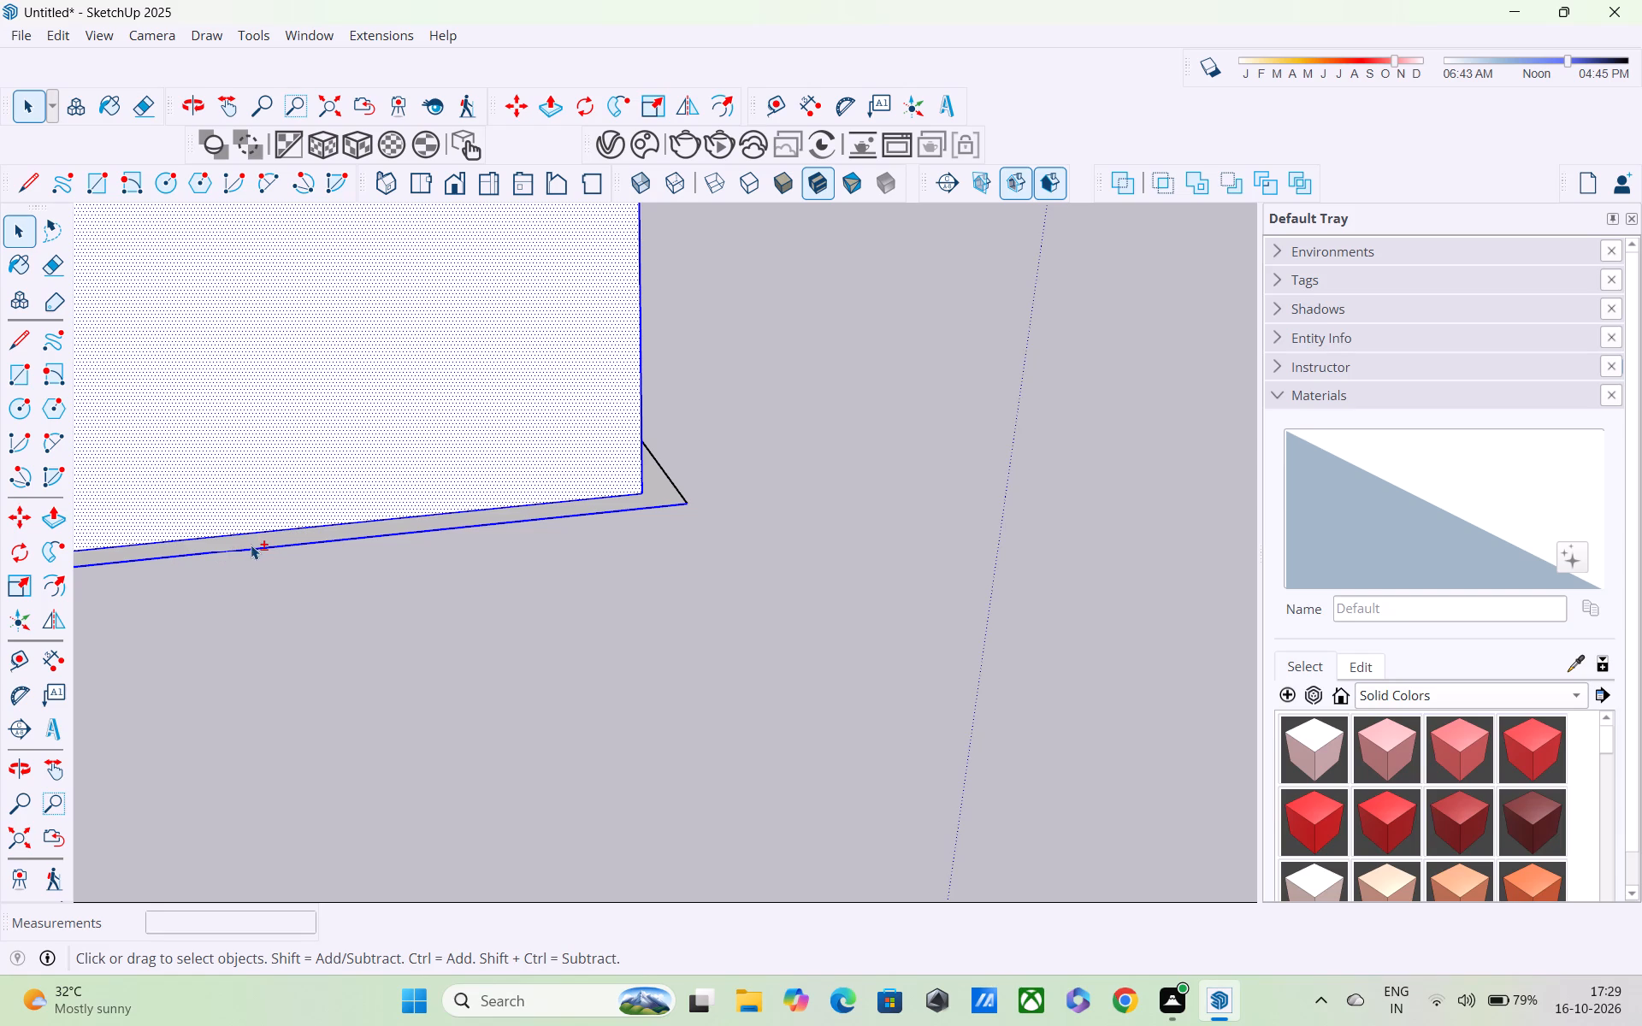
left_click(251, 547, "shift")
scroll(251, 547, "down", 4, "shift")
middle_click_drag(233, 538, 1130, 469)
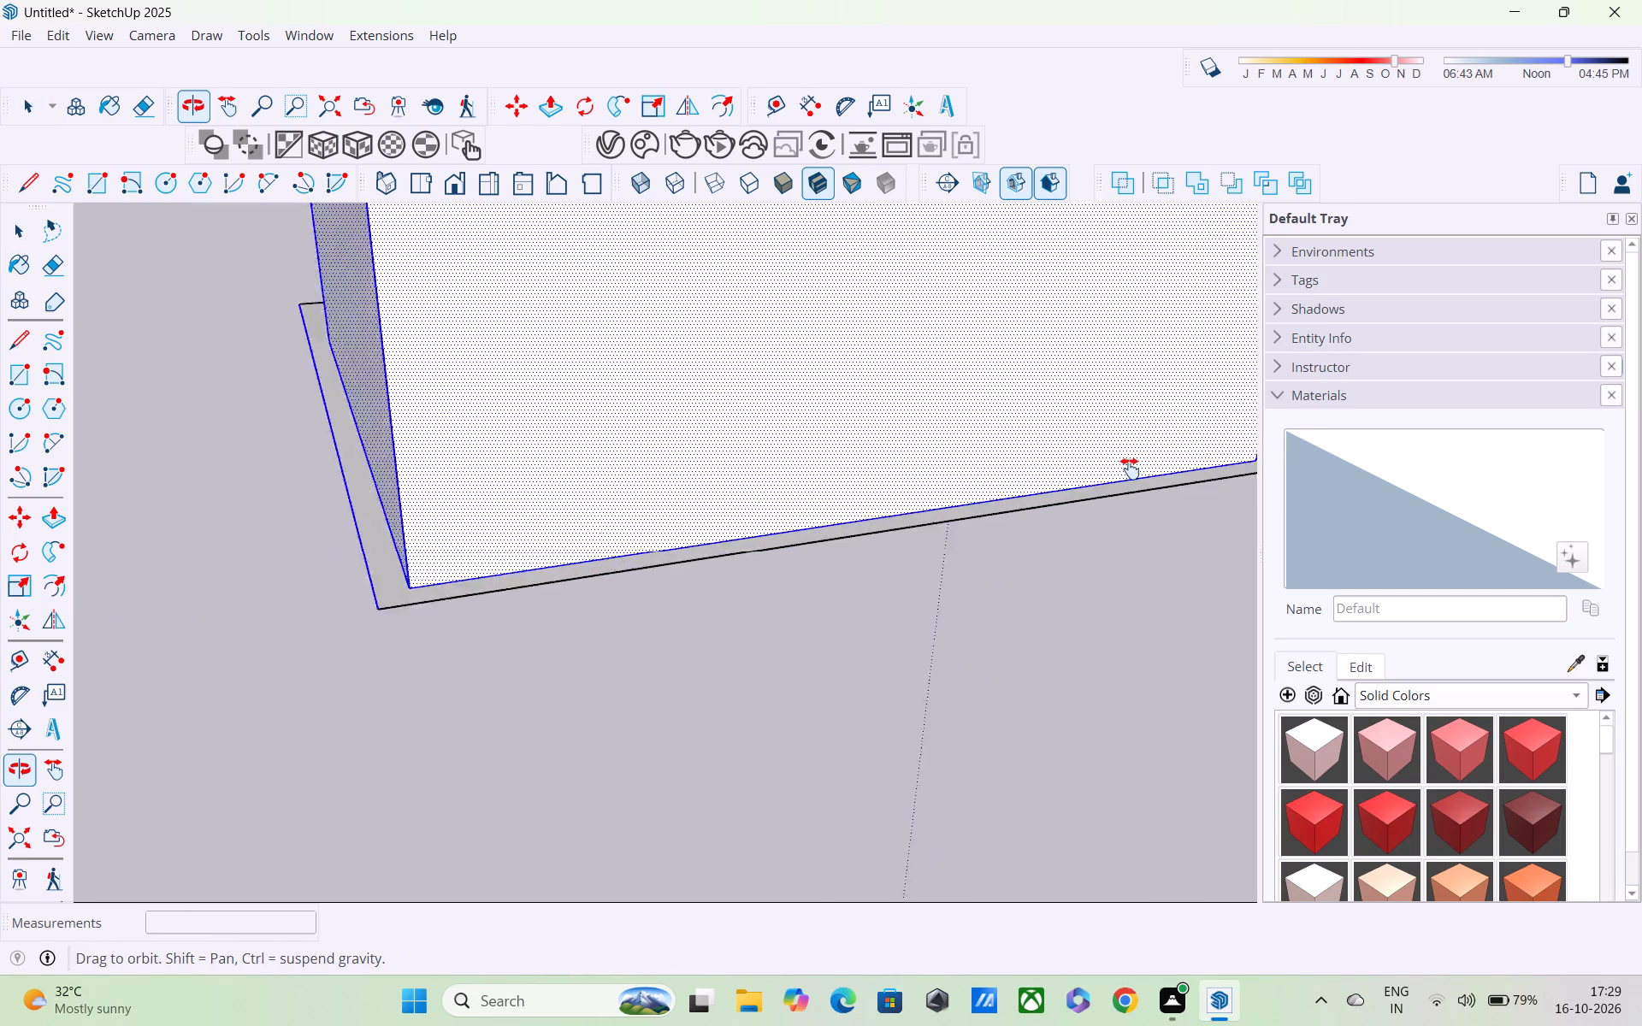
middle_click_drag(1130, 469, 1252, 451)
middle_click_drag(659, 618, 896, 635)
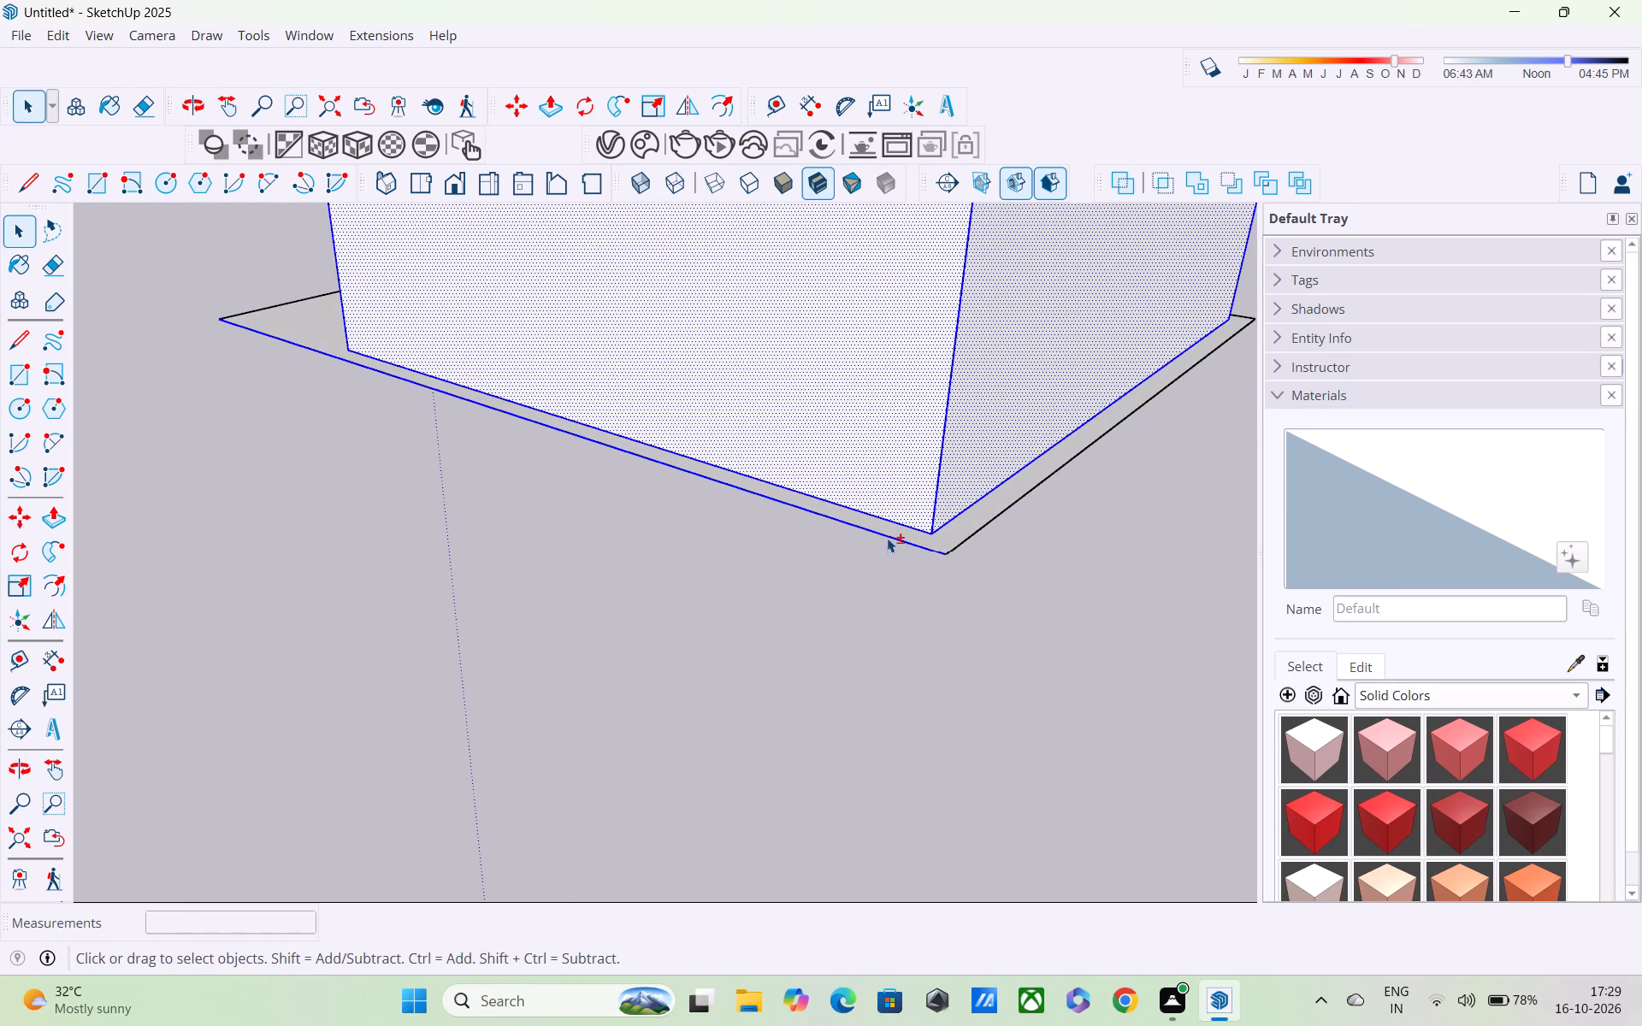
left_click(887, 538, "shift")
Make the selected wall geometry a component with the default settings.
scroll(789, 532, "down", 2)
middle_click_drag(723, 534, 1348, 608)
middle_click_drag(95, 463, 500, 524, "shift")
scroll(137, 484, "up", 1, "shift")
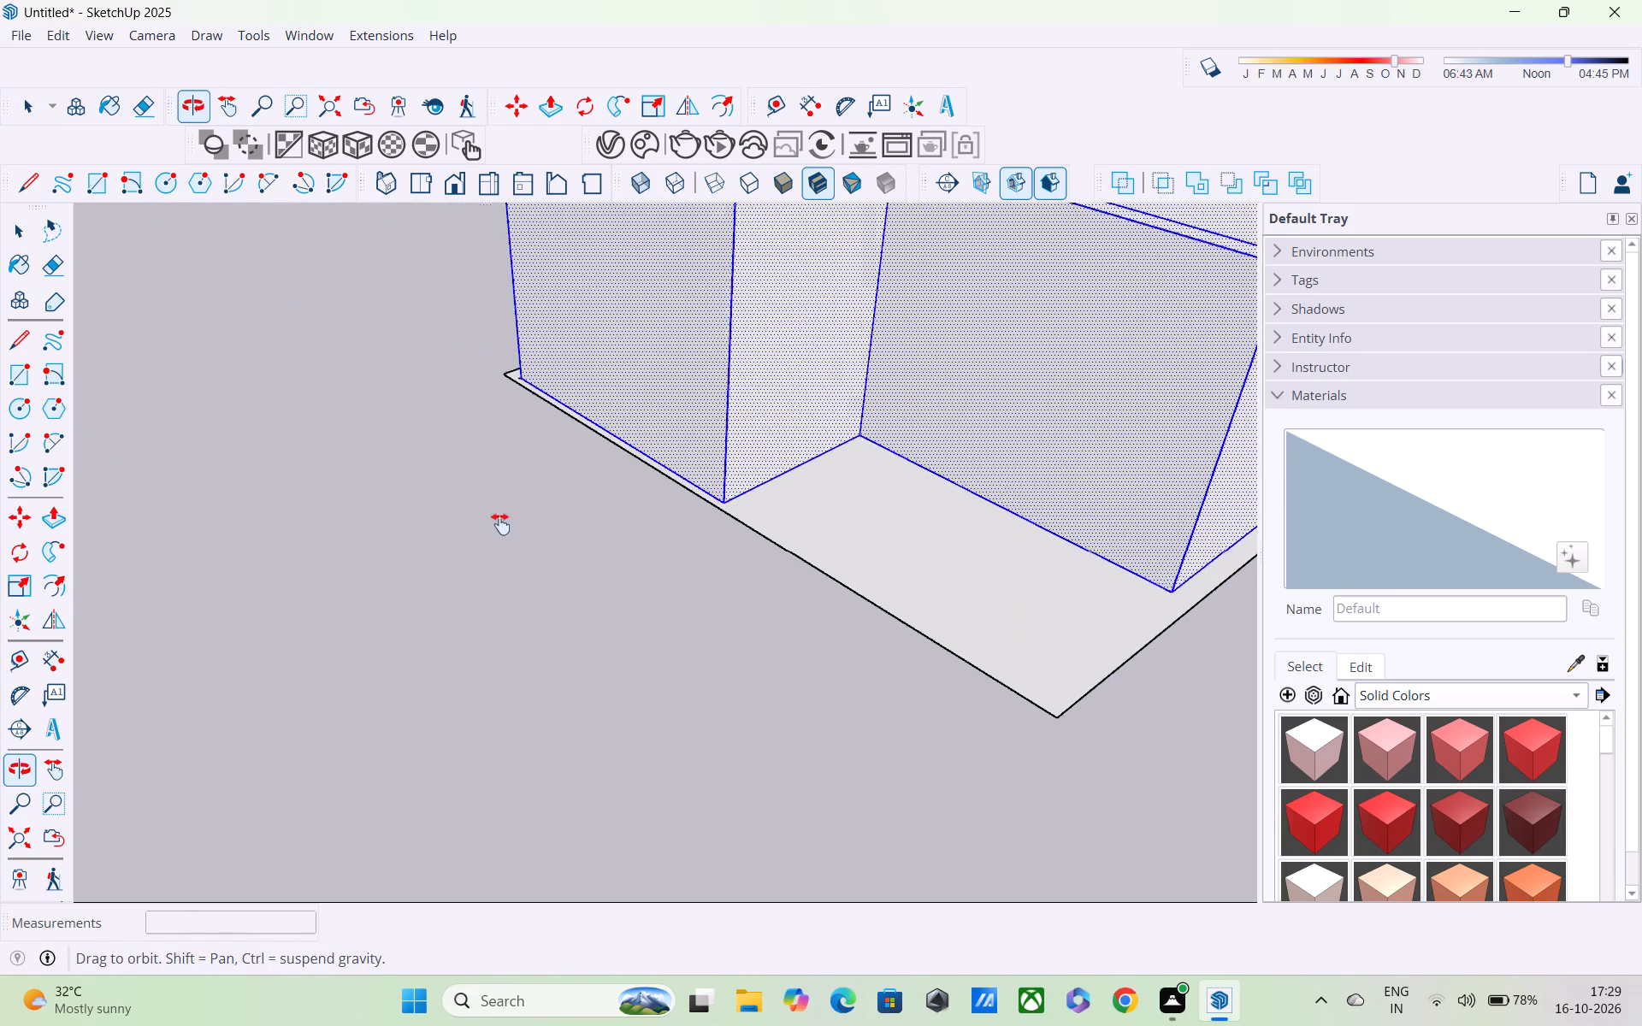
middle_click_drag(500, 524, 508, 520, "shift")
scroll(546, 421, "up", 6)
middle_click_drag(529, 416, 190, 430)
scroll(190, 430, "up", 1, "shift")
scroll(176, 404, "down", 5)
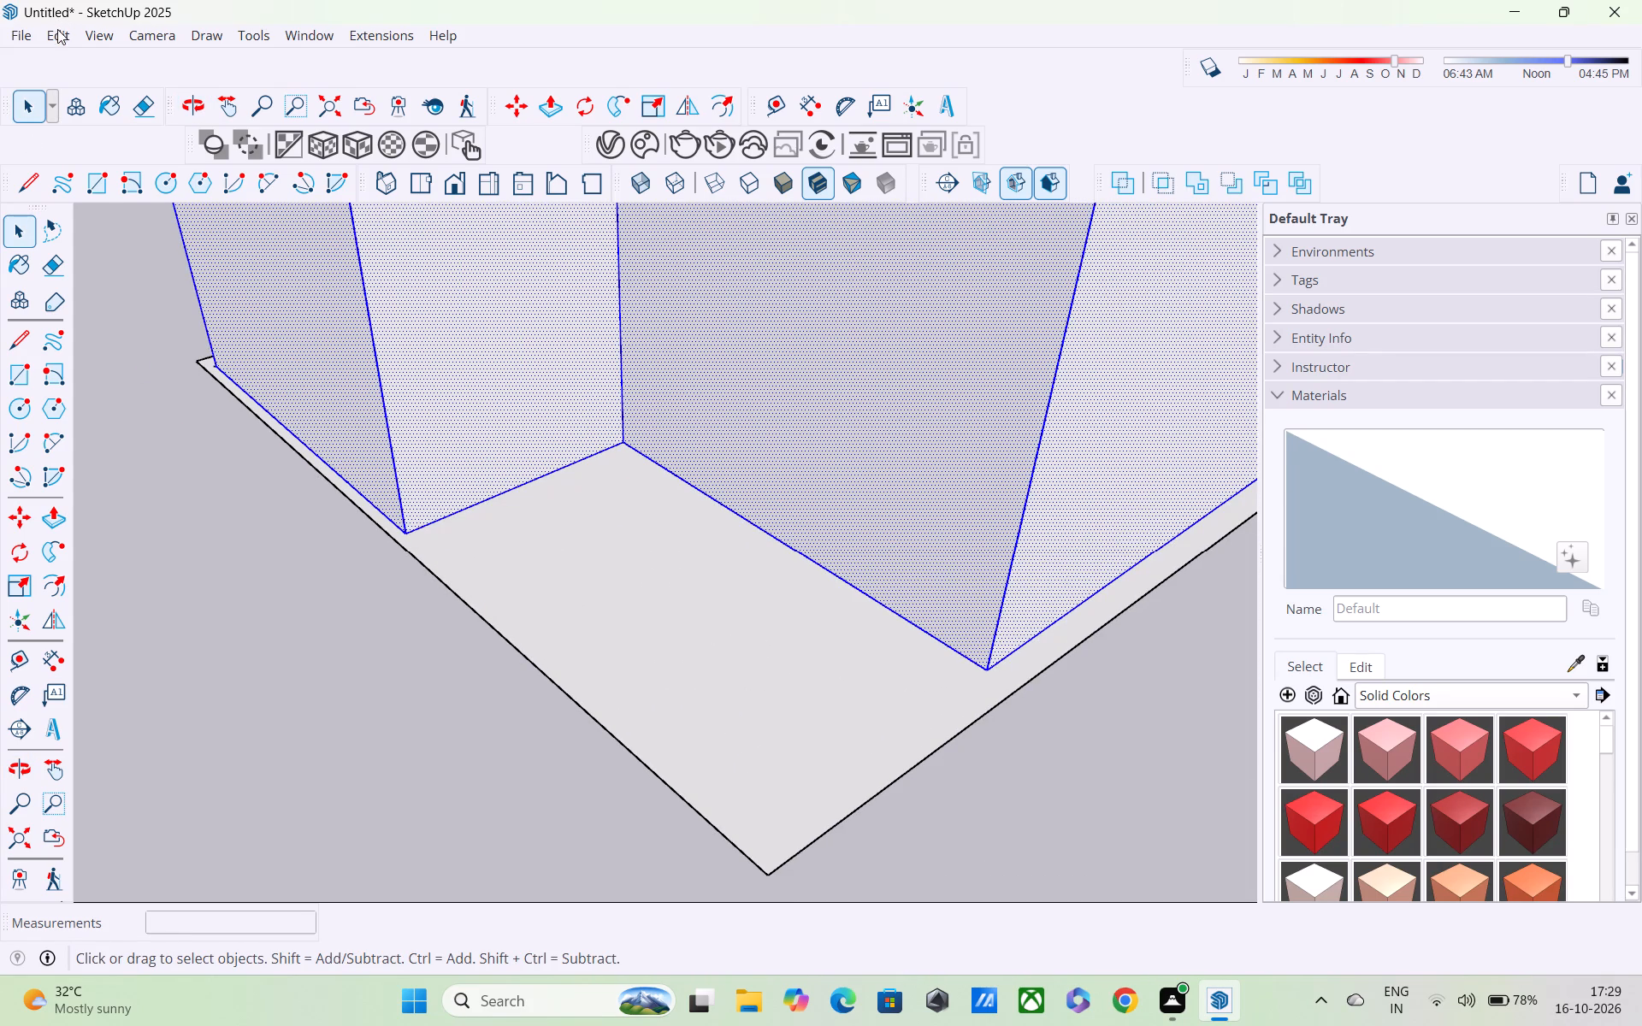
left_click(58, 31)
left_click(138, 481)
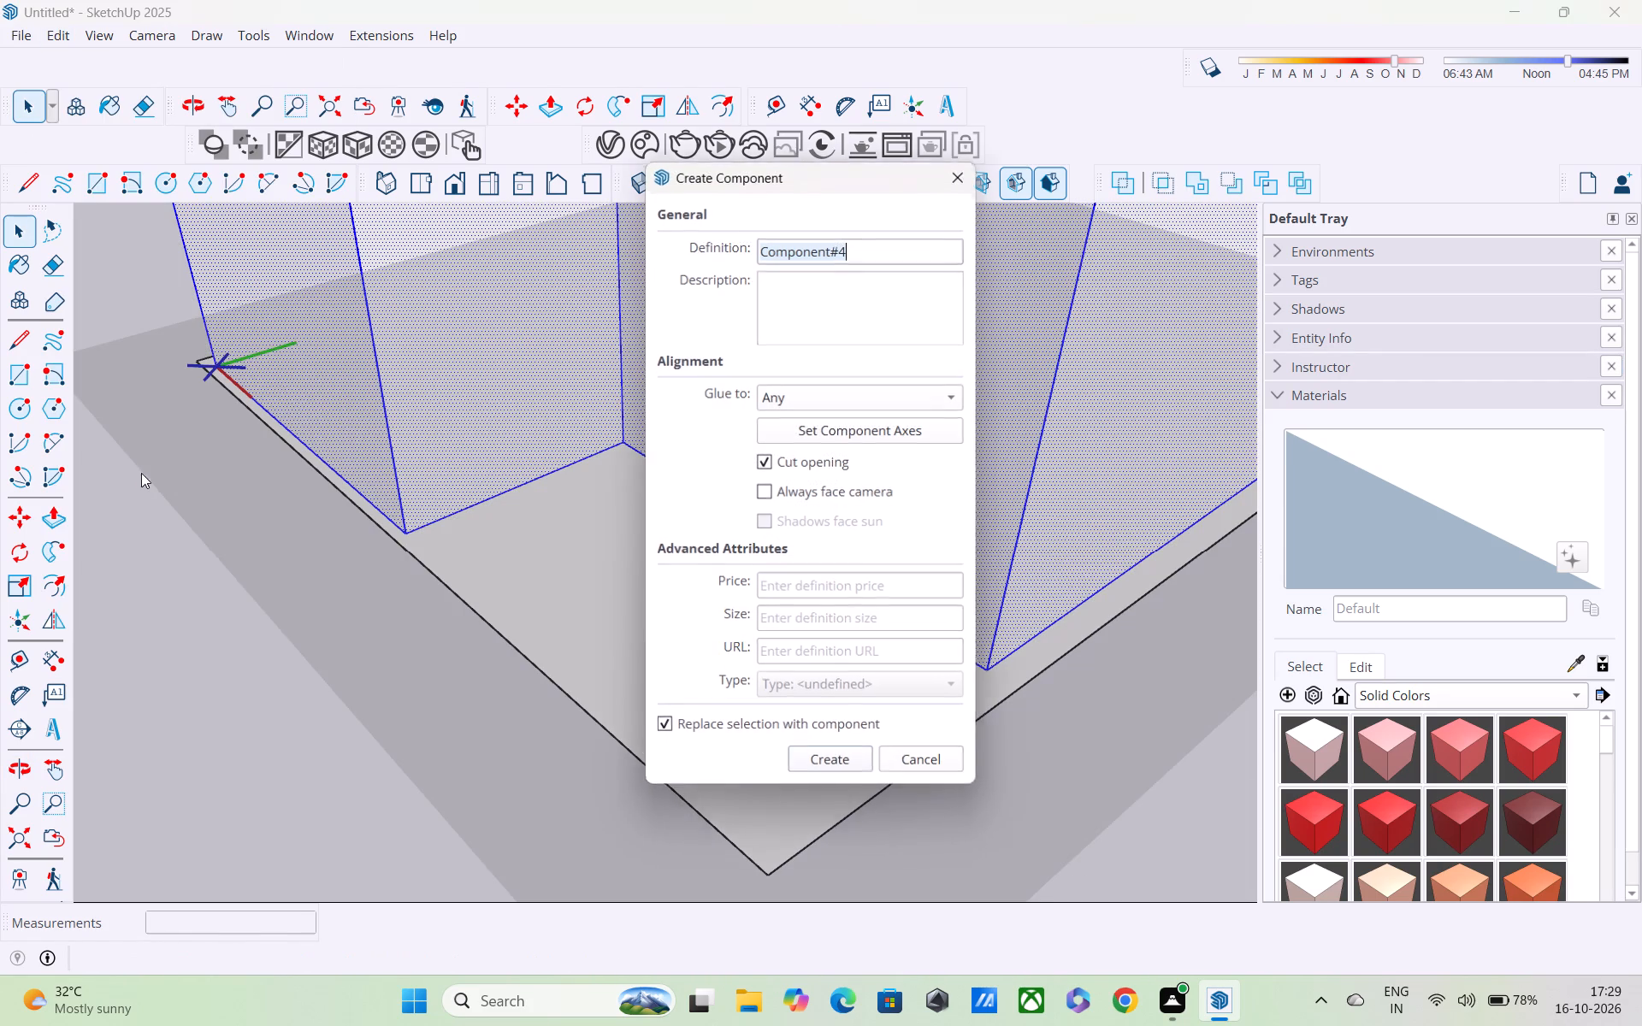
scroll(145, 472, "down", 4)
left_click(806, 761)
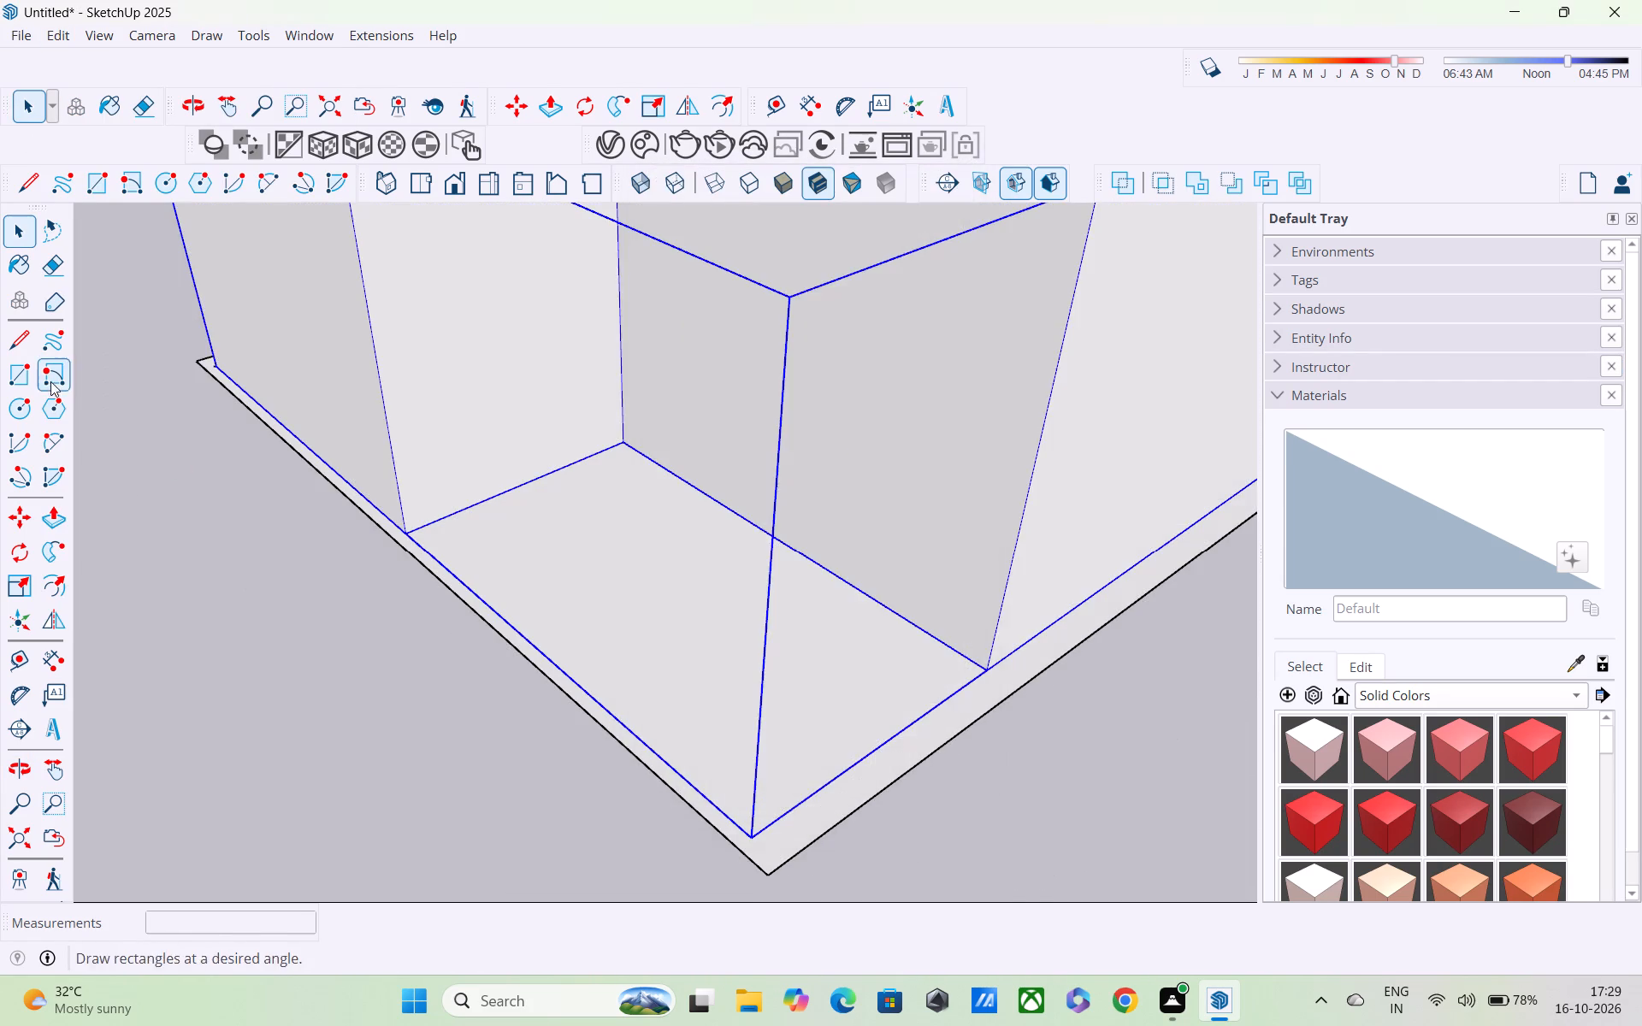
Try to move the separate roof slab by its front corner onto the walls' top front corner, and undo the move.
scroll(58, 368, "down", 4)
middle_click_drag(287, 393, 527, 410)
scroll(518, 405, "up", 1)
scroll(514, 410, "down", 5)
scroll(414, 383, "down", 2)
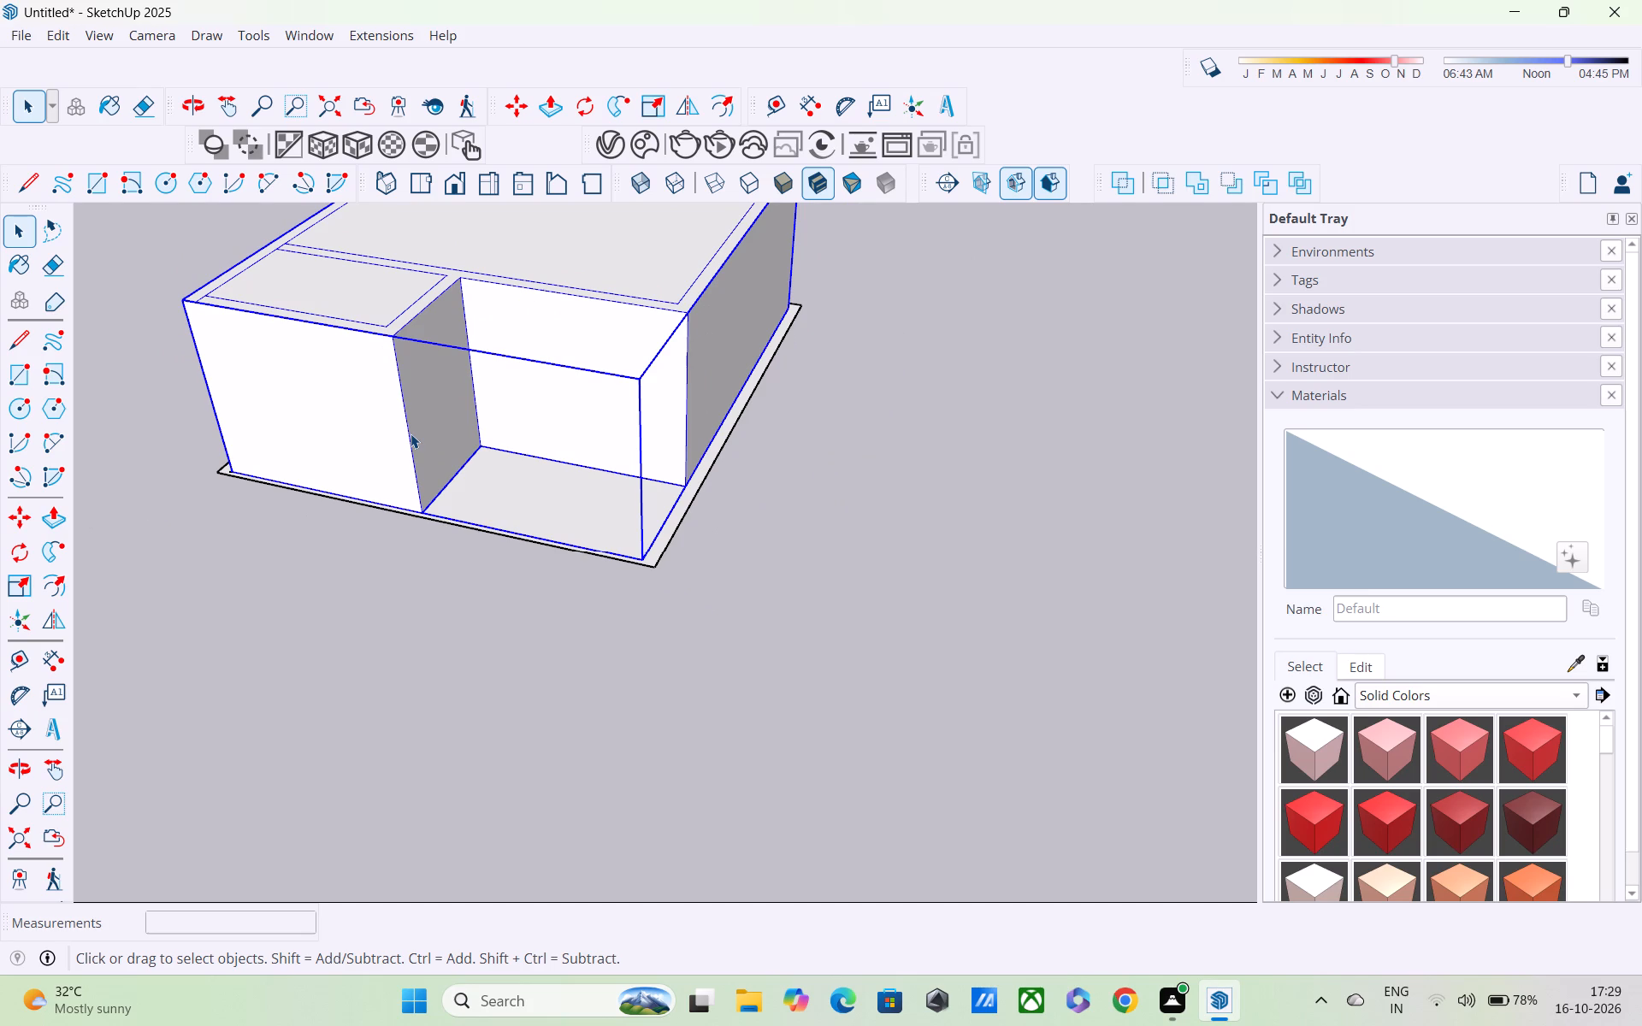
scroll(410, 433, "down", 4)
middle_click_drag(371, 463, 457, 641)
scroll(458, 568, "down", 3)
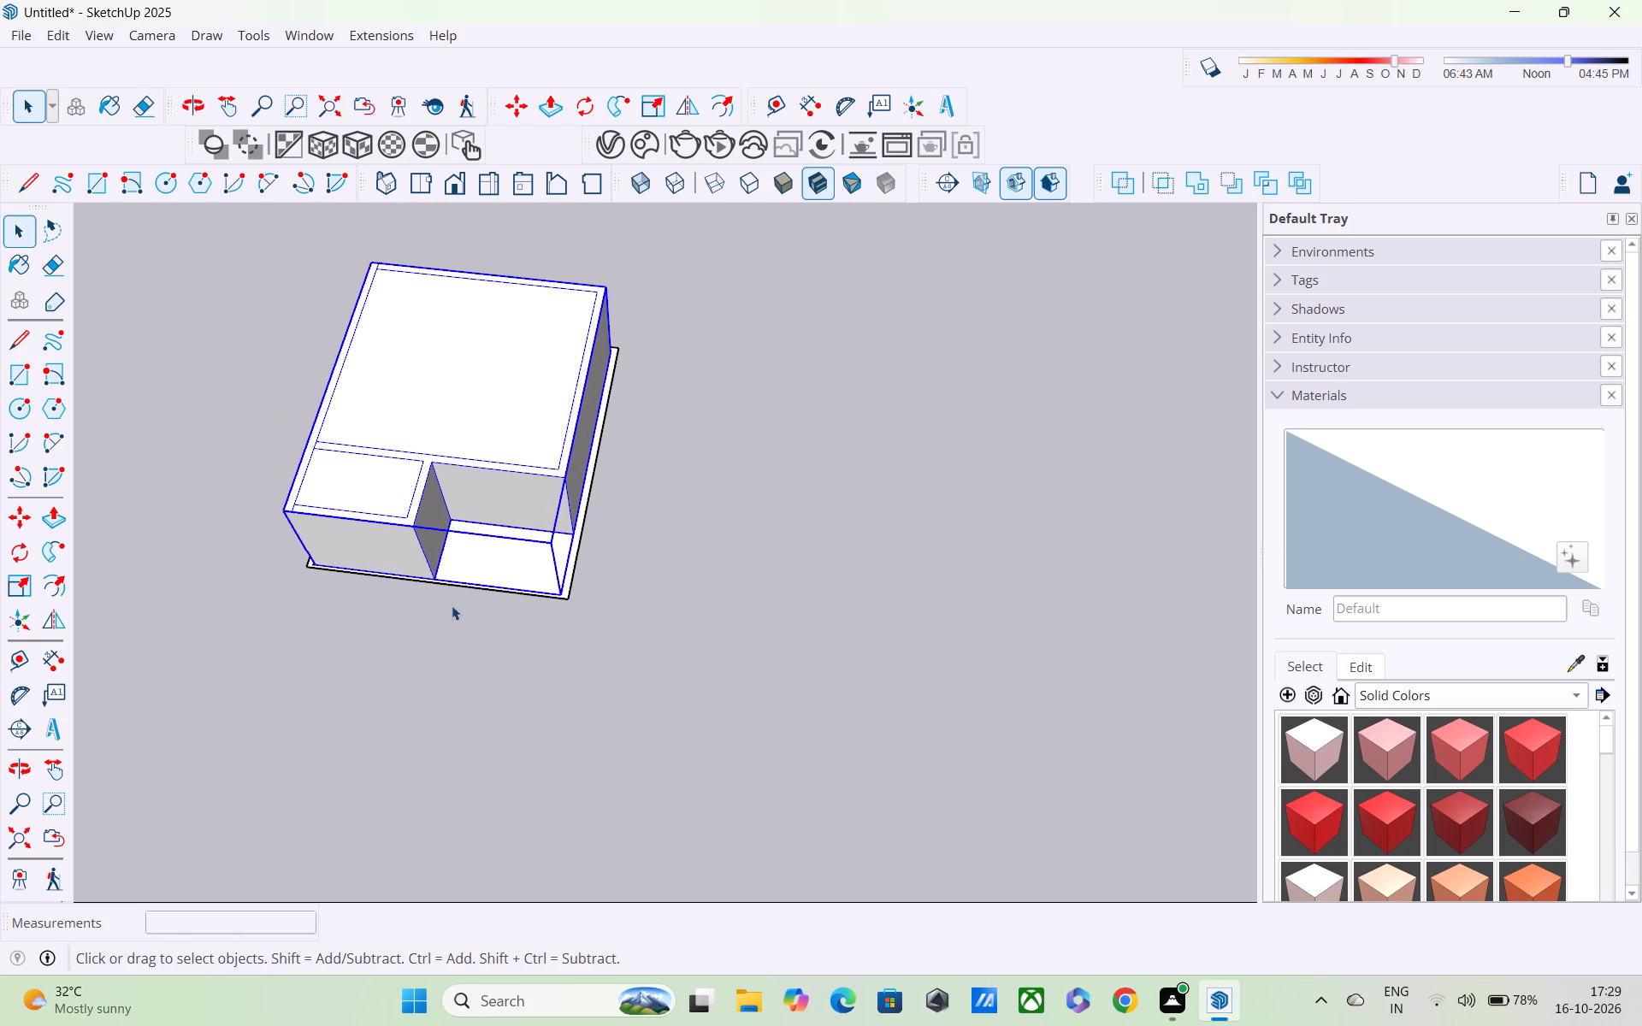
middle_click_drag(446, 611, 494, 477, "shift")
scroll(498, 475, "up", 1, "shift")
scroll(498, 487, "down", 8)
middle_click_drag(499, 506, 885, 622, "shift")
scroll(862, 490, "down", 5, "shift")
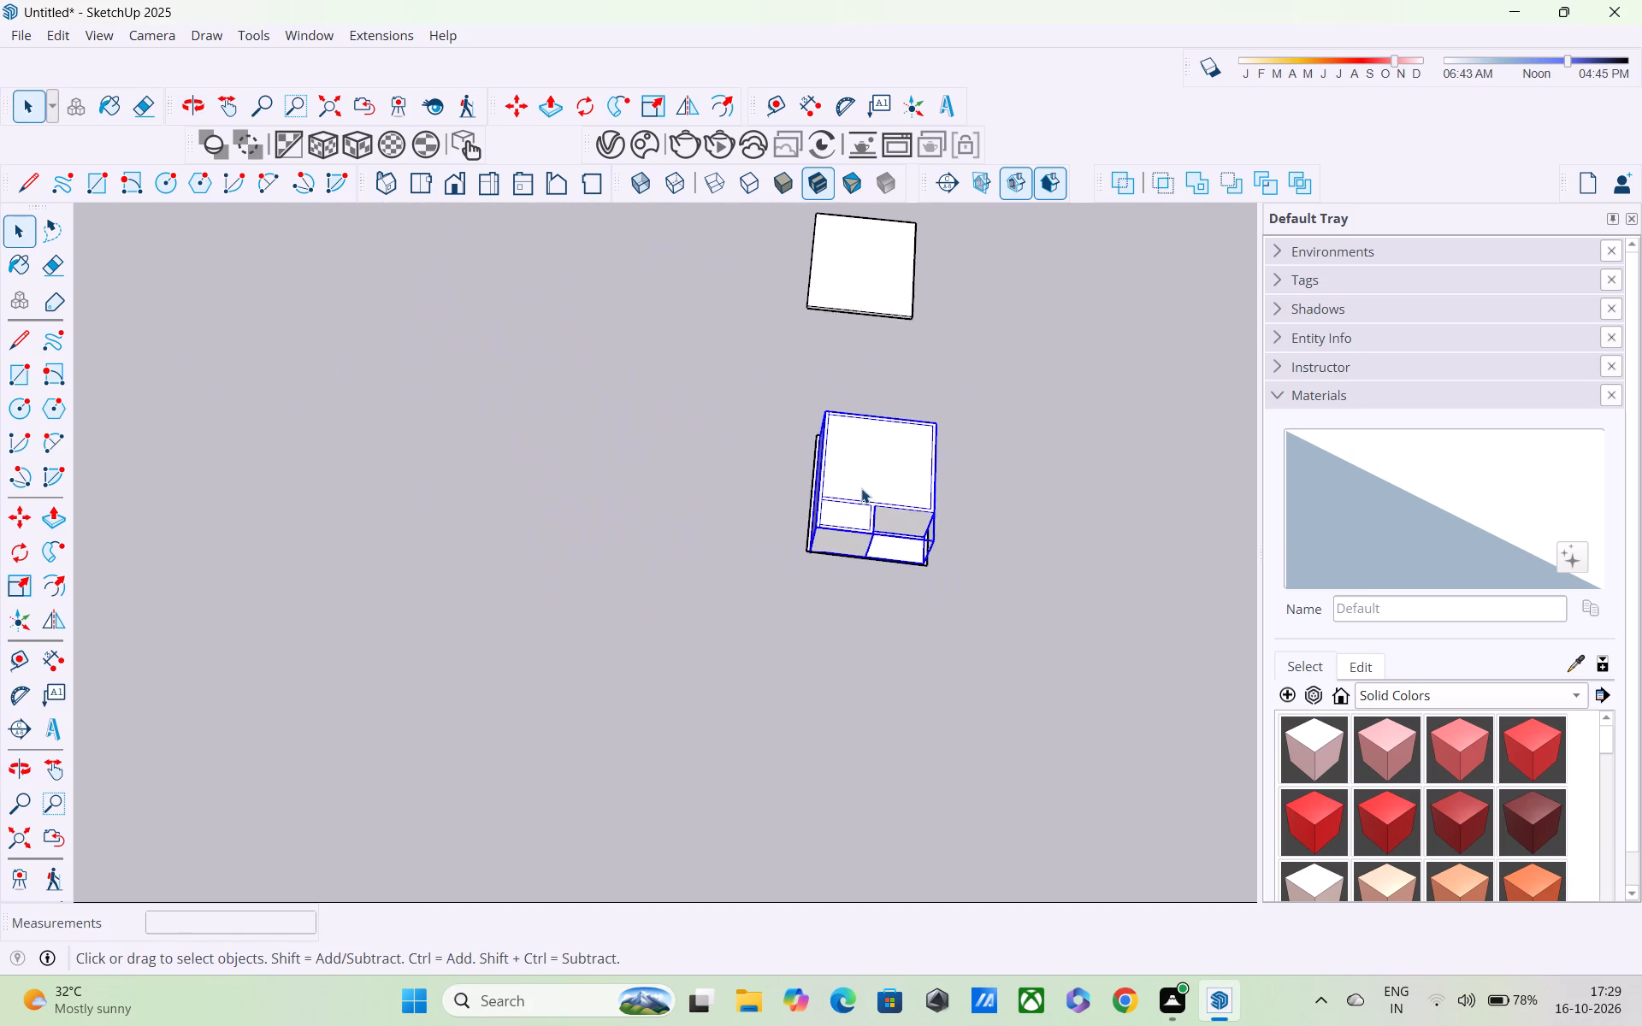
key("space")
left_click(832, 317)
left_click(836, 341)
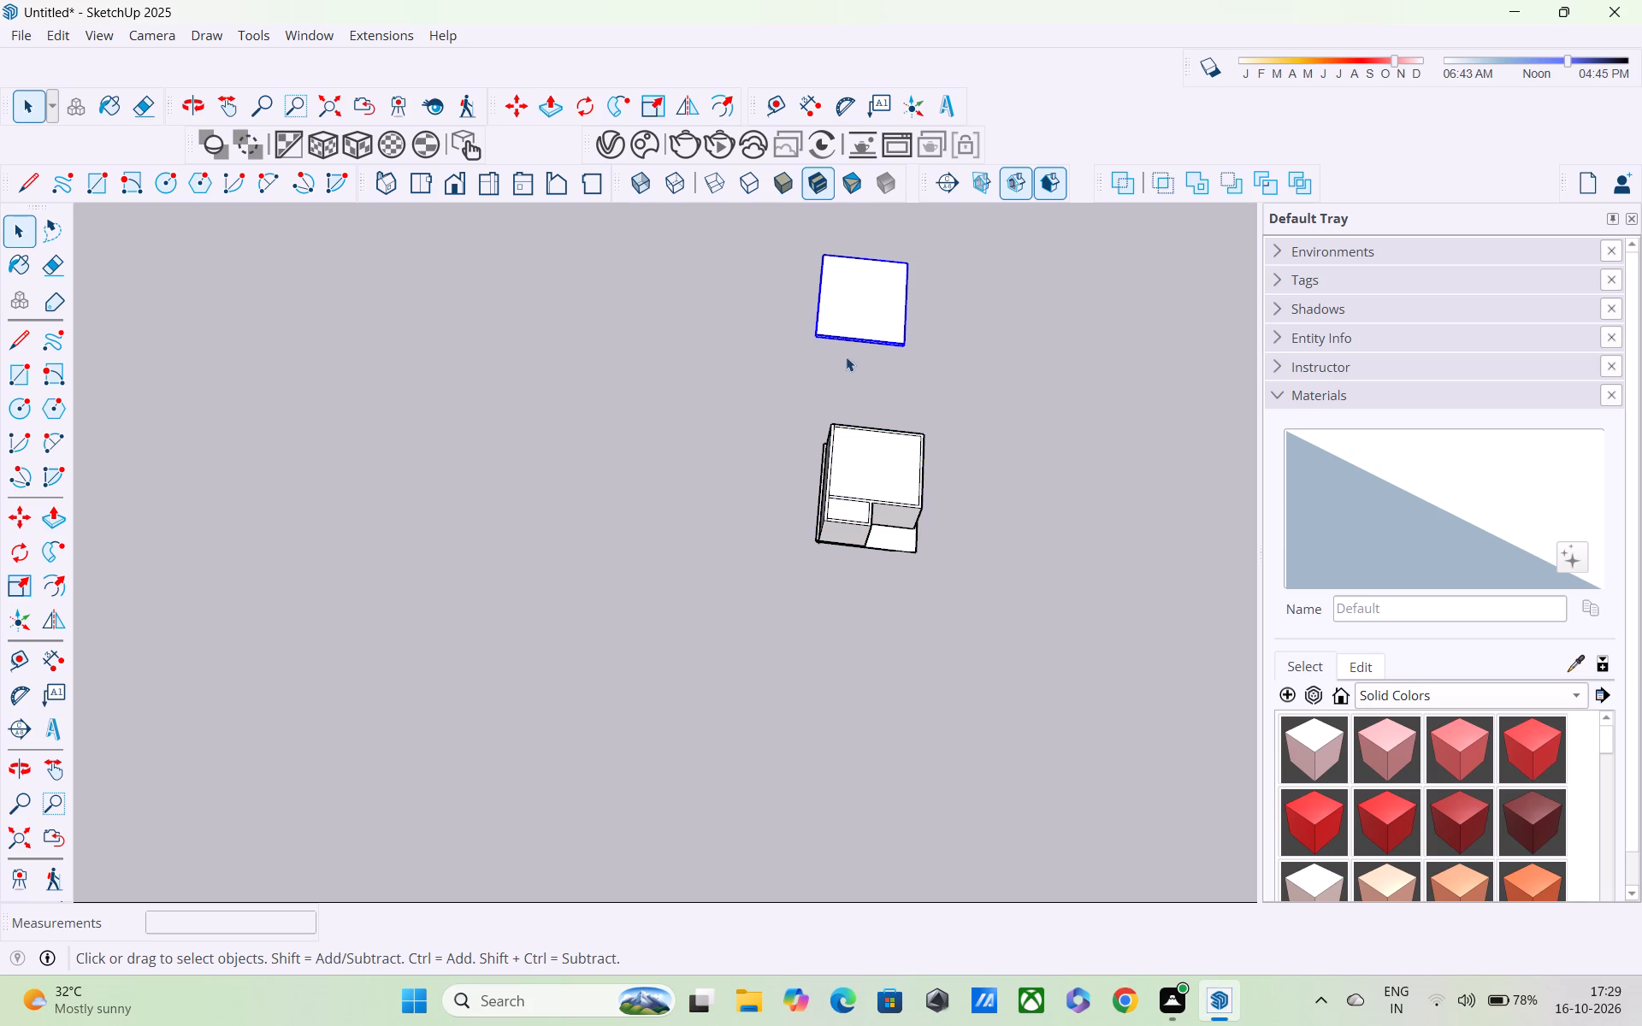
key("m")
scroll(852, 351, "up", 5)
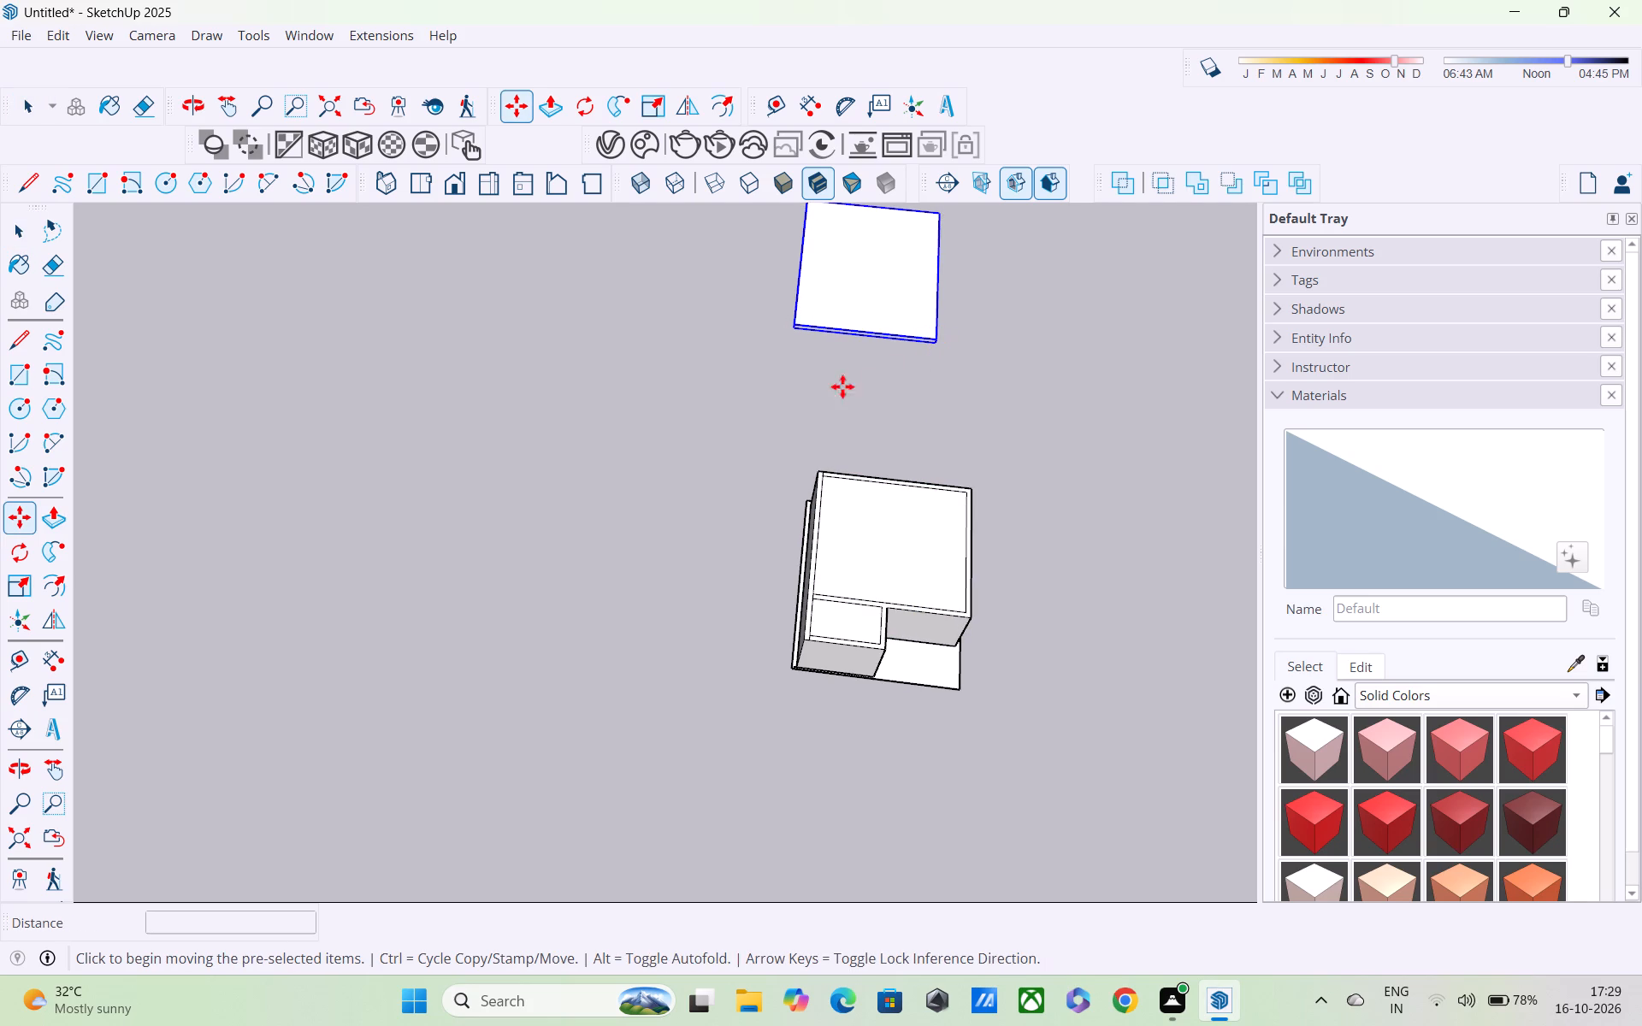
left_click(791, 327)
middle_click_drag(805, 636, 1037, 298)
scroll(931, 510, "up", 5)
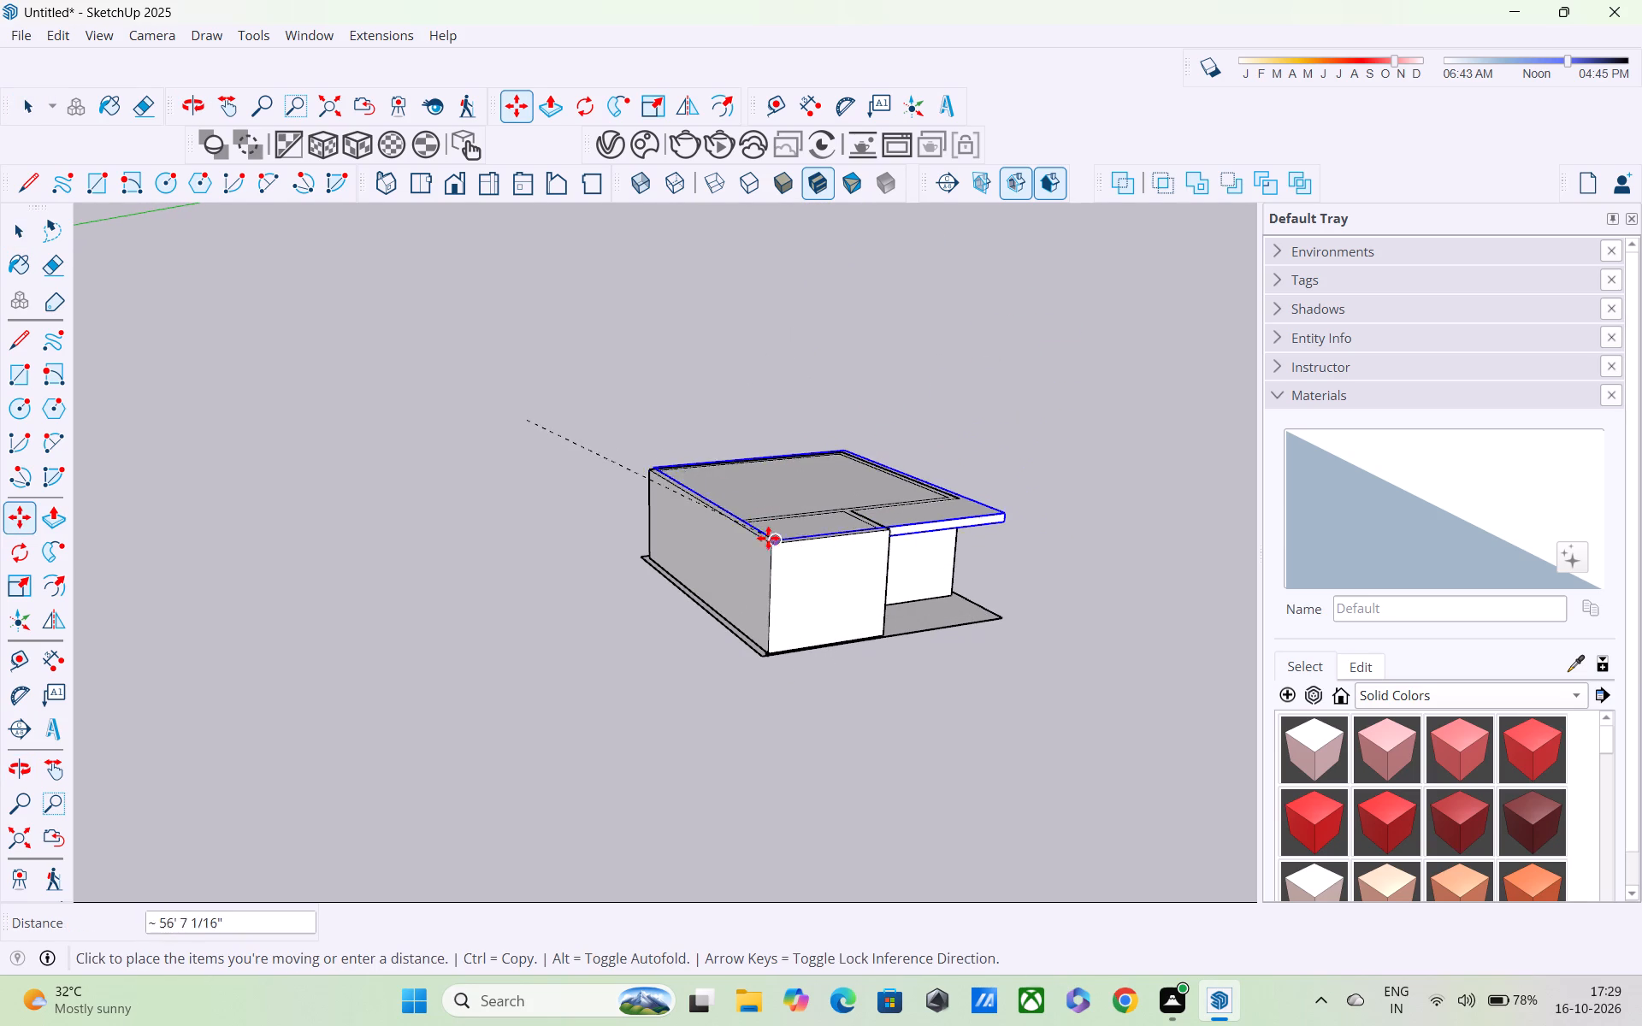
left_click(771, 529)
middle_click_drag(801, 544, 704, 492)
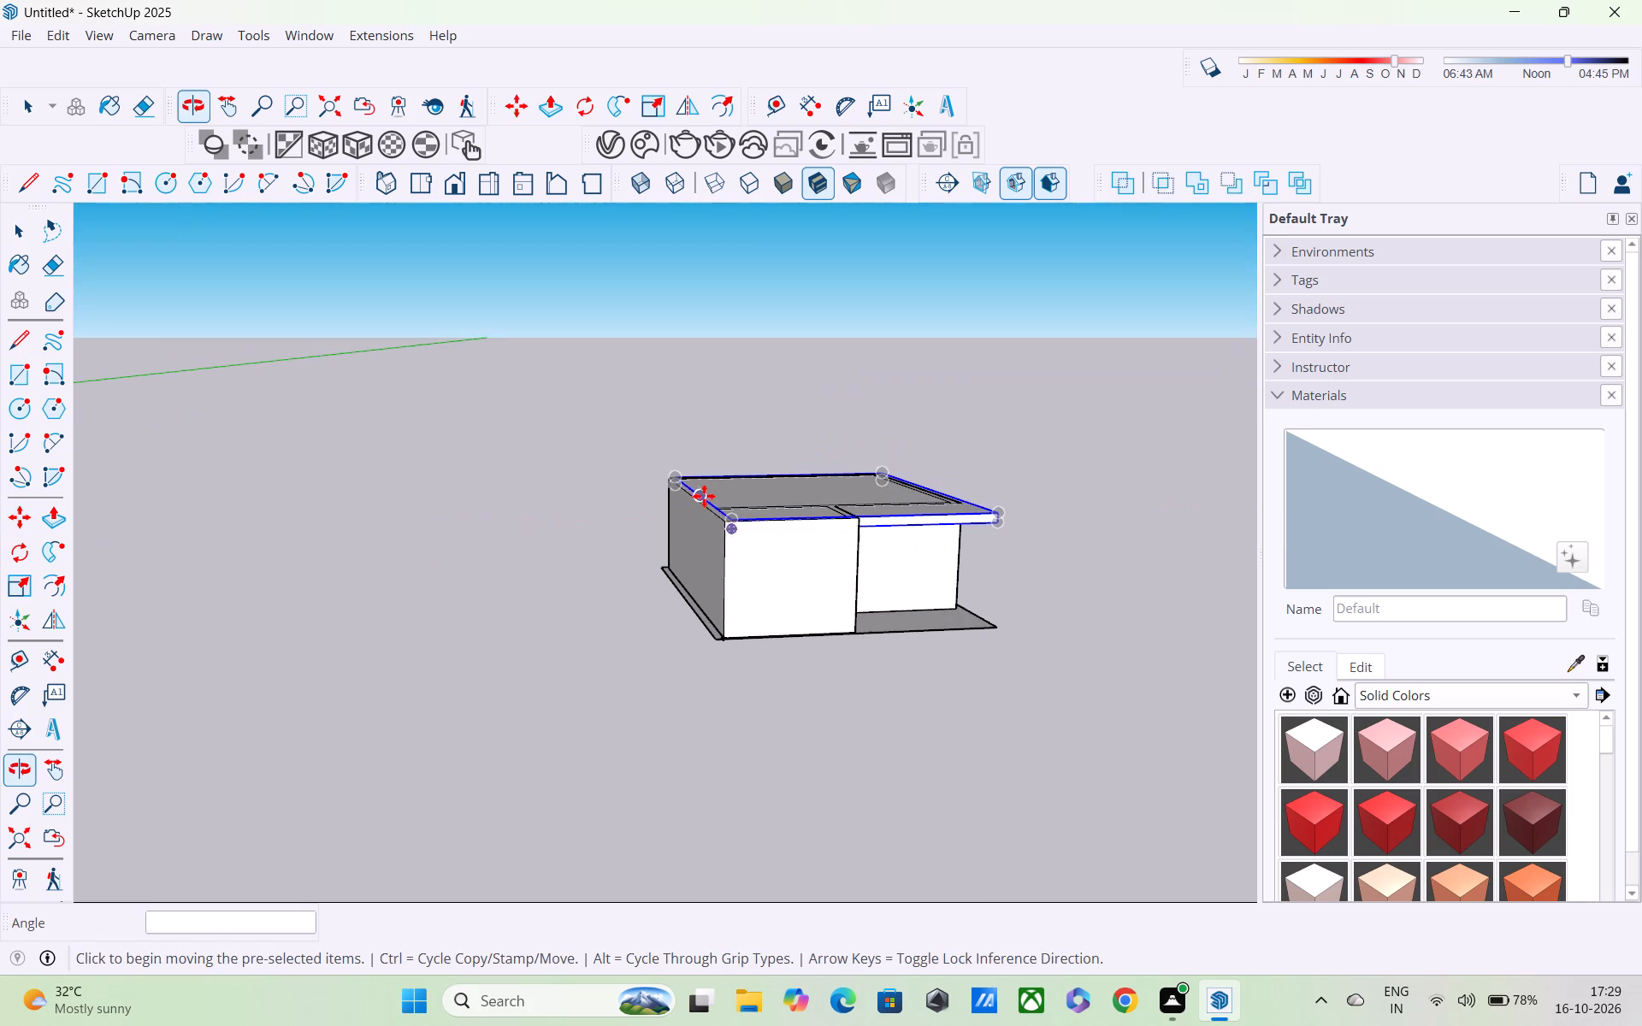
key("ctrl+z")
Move the roof slab by its bottom front corner onto the matching top outer corner of the walls.
scroll(728, 524, "up", 4)
scroll(607, 450, "up", 3)
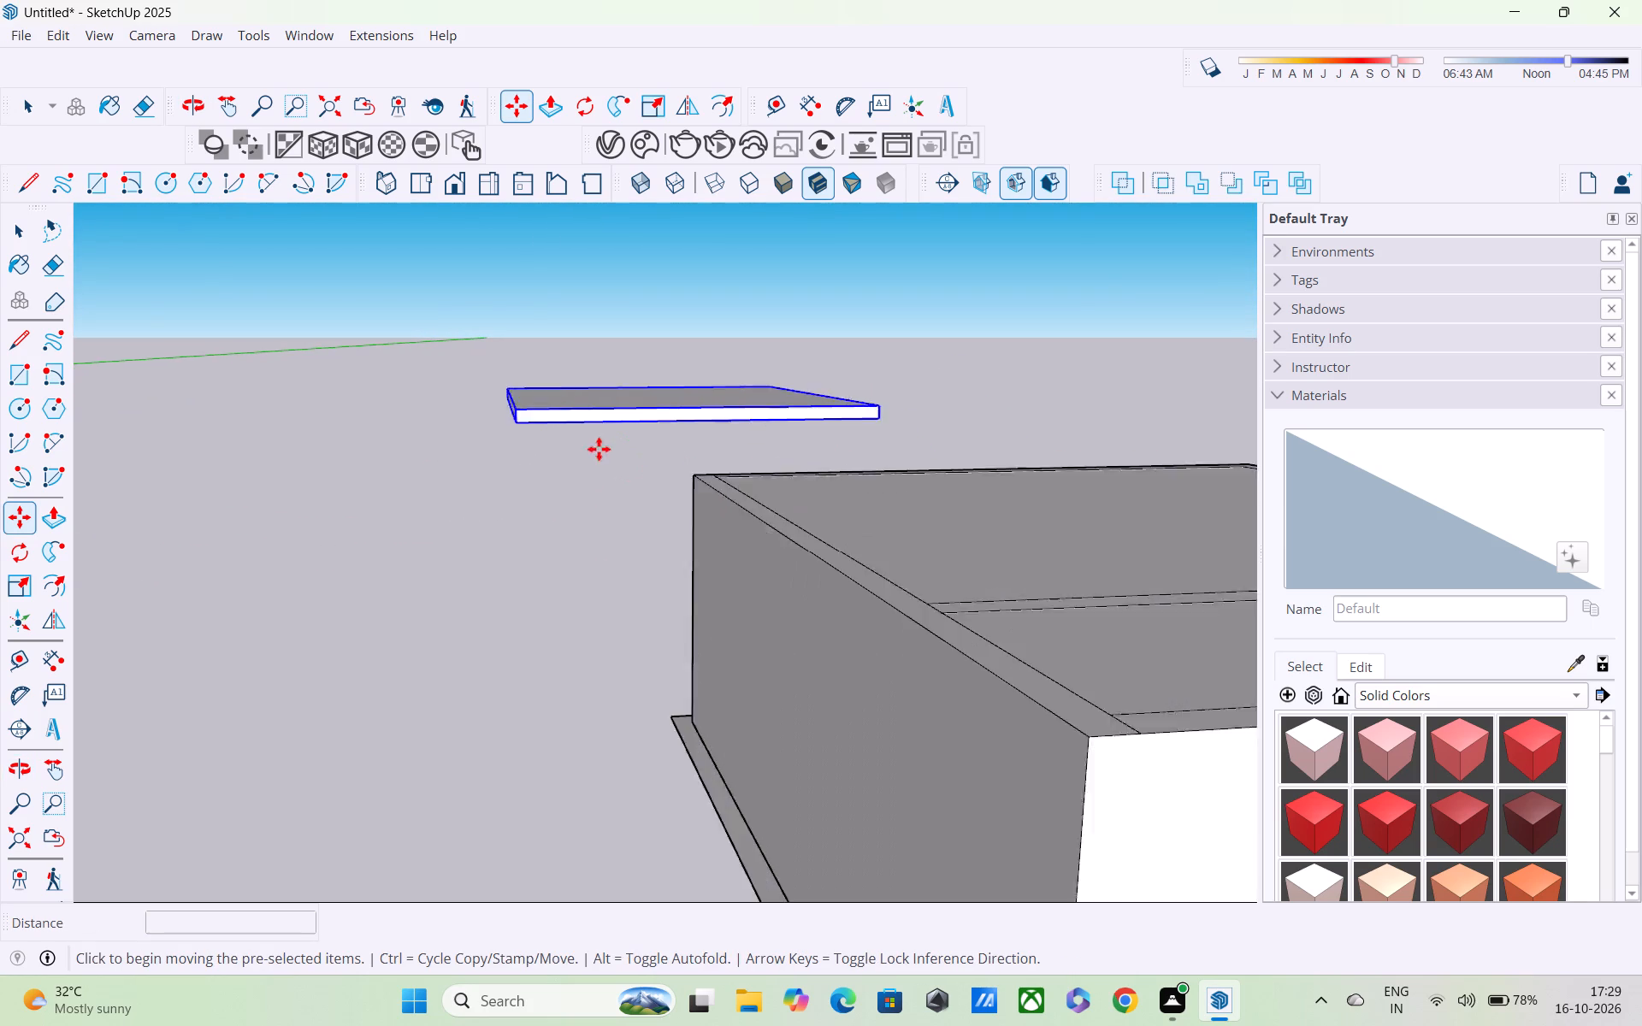
scroll(599, 449, "up", 3)
left_click(493, 416)
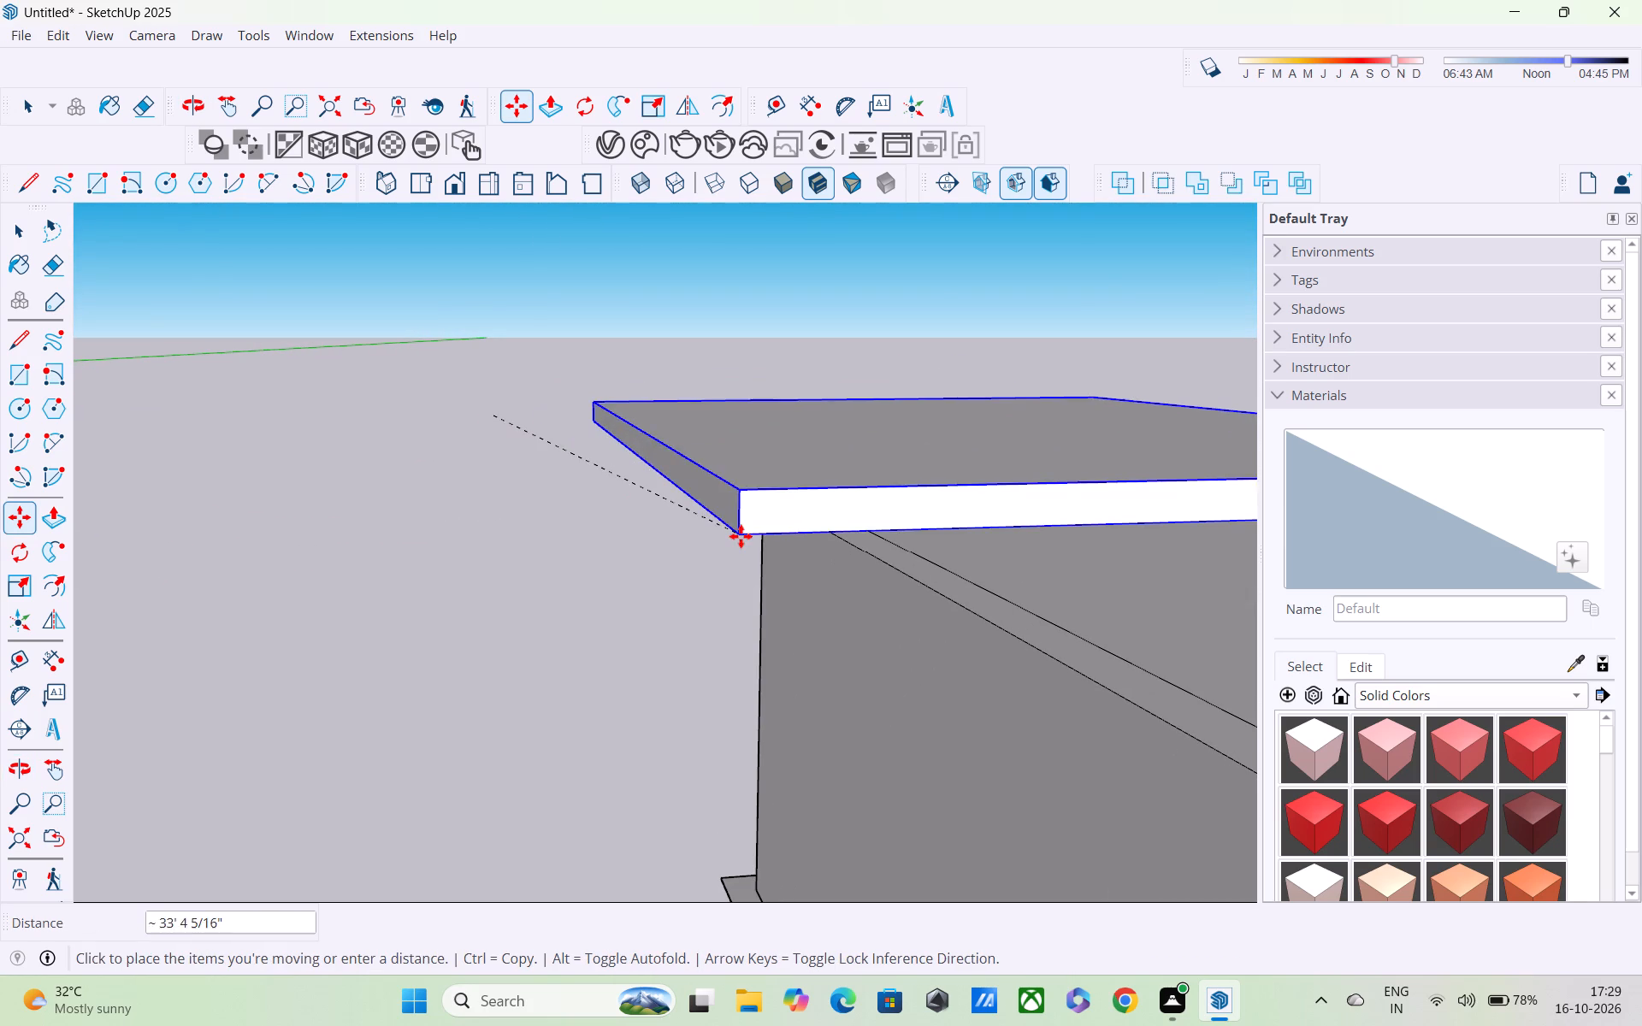
scroll(741, 536, "down", 1)
middle_click_drag(741, 536, 317, 131, "shift")
scroll(318, 137, "up", 1, "shift")
scroll(316, 151, "down", 10, "shift")
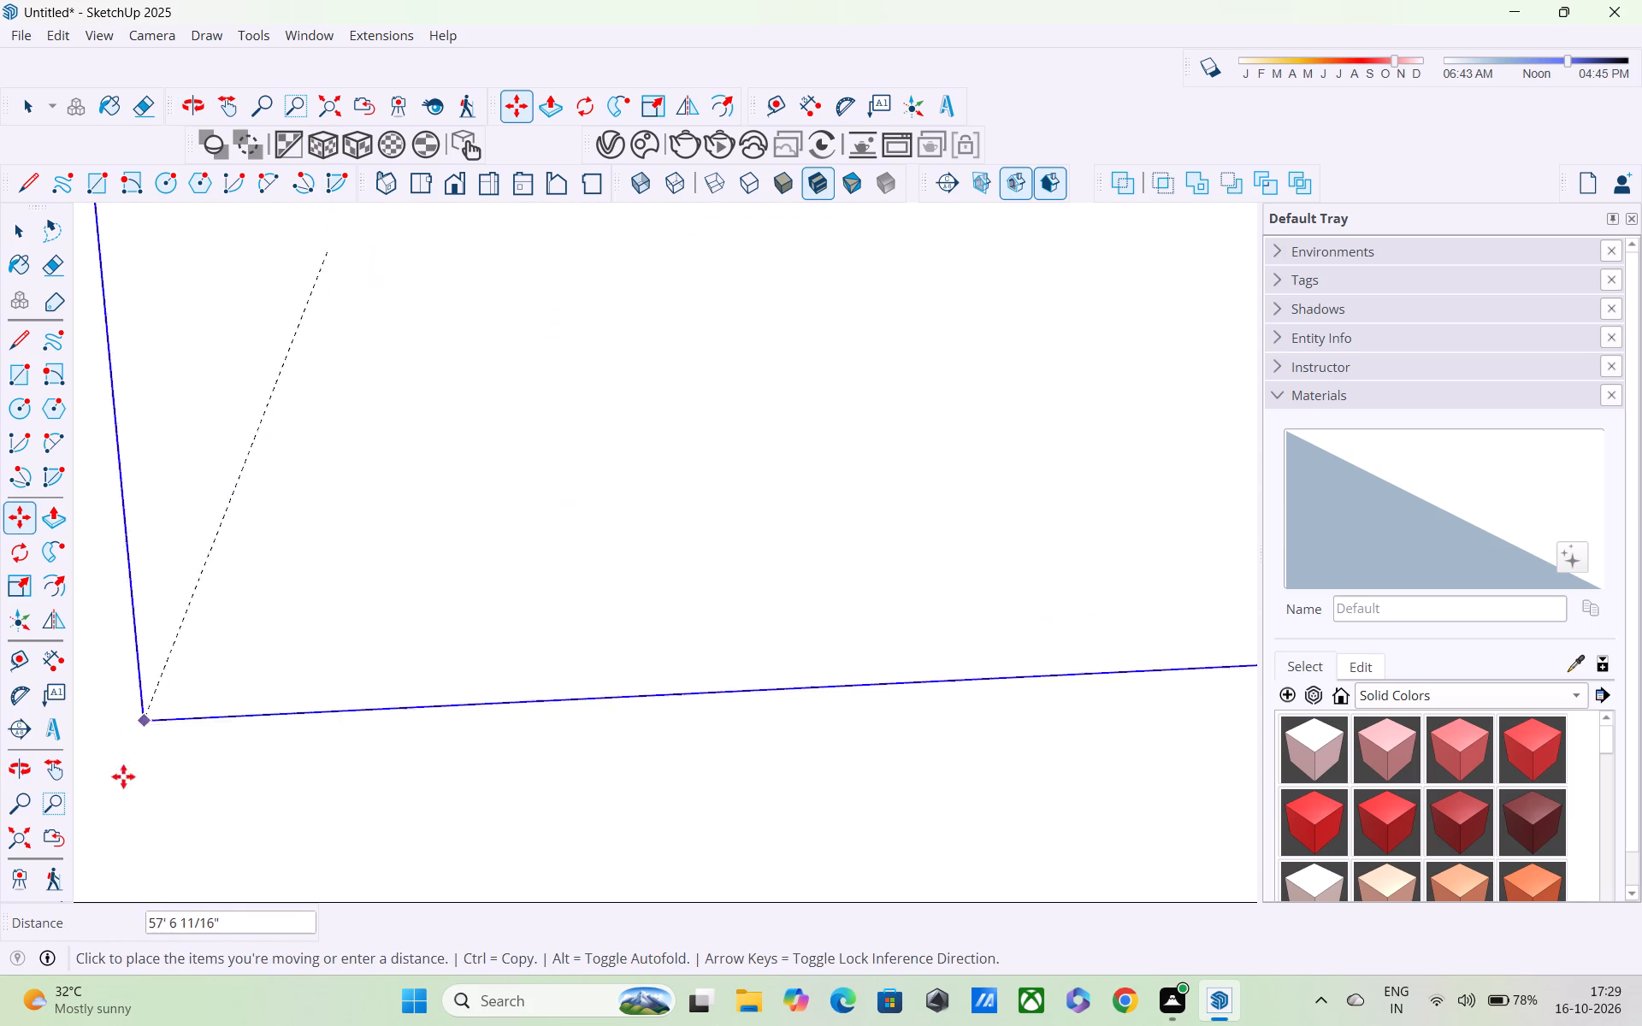
left_click(19, 838)
scroll(400, 823, "down", 4, "shift")
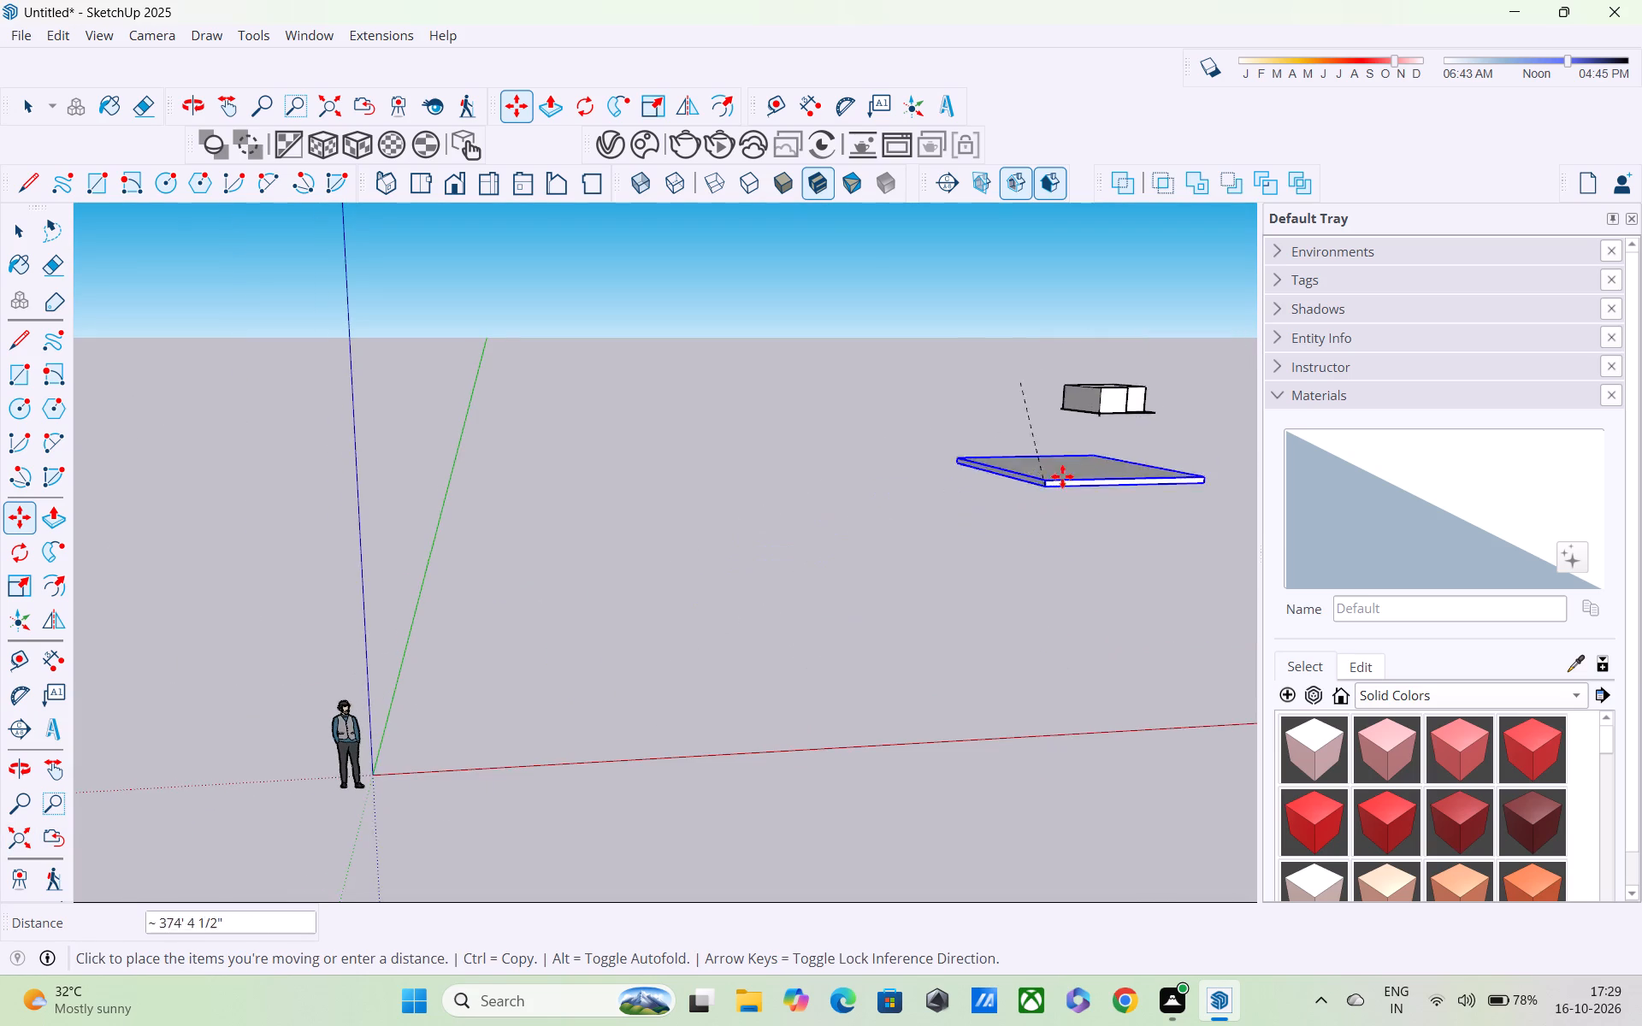
scroll(1093, 413, "up", 10)
middle_click_drag(1090, 404, 872, 580)
scroll(872, 580, "up", 1)
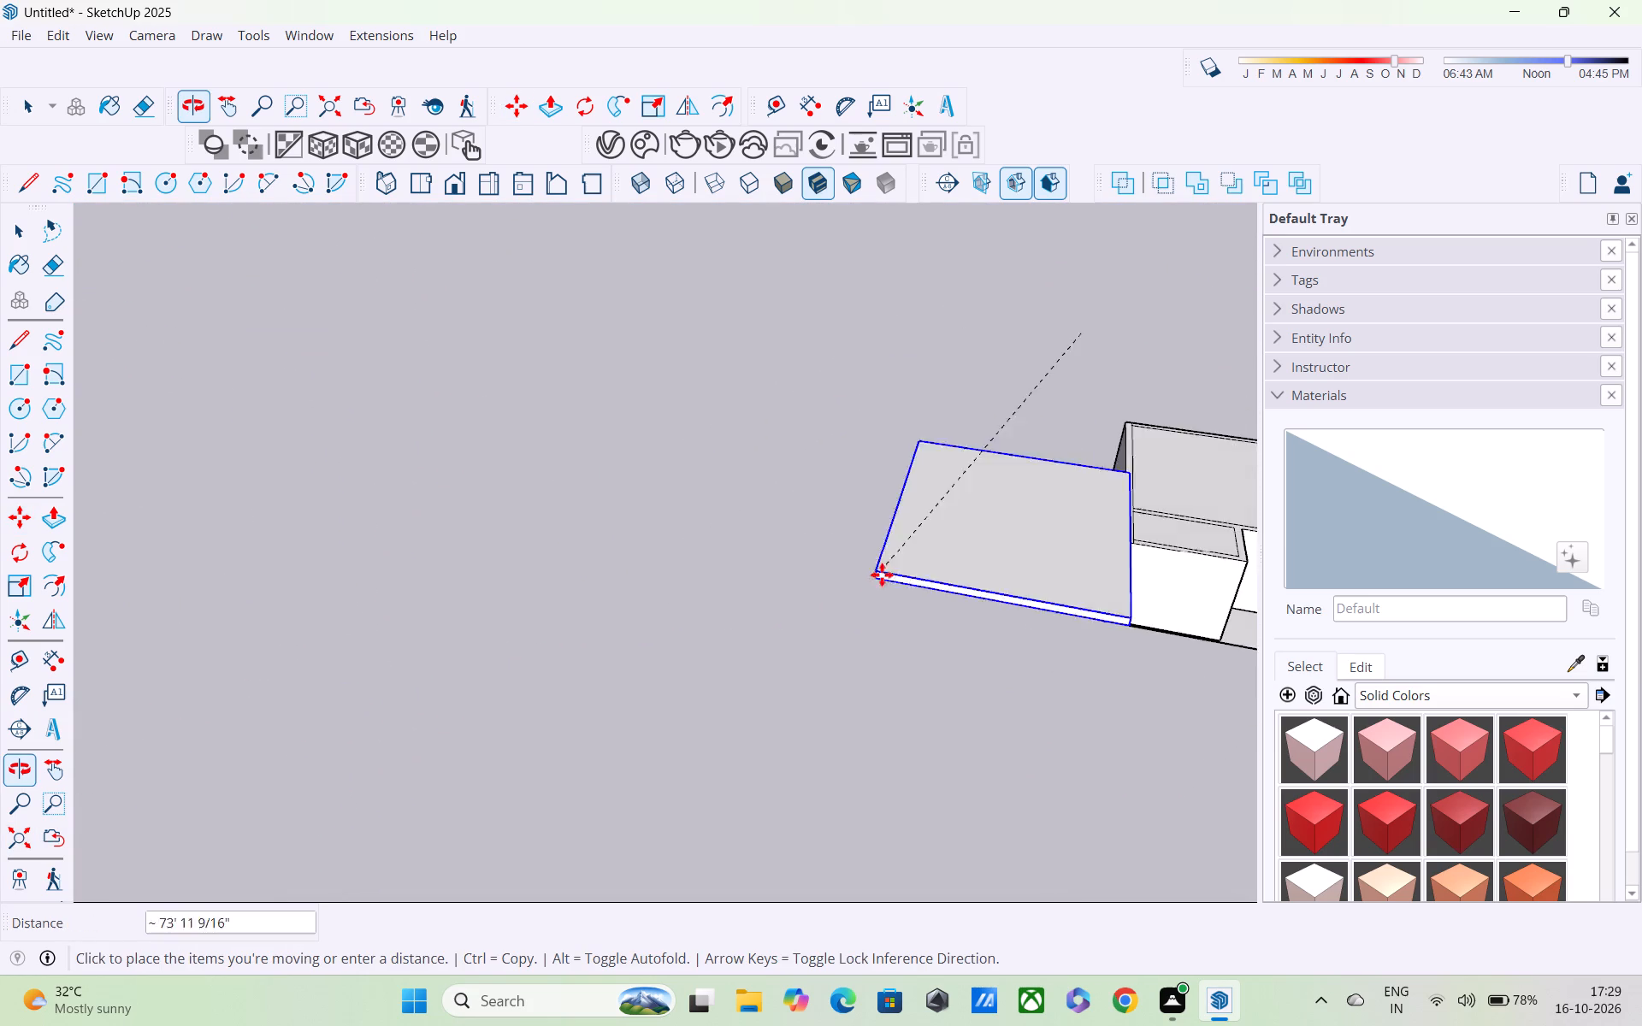
scroll(1106, 548, "up", 6)
middle_click_drag(1119, 545, 612, 420, "shift")
scroll(678, 422, "up", 4, "shift")
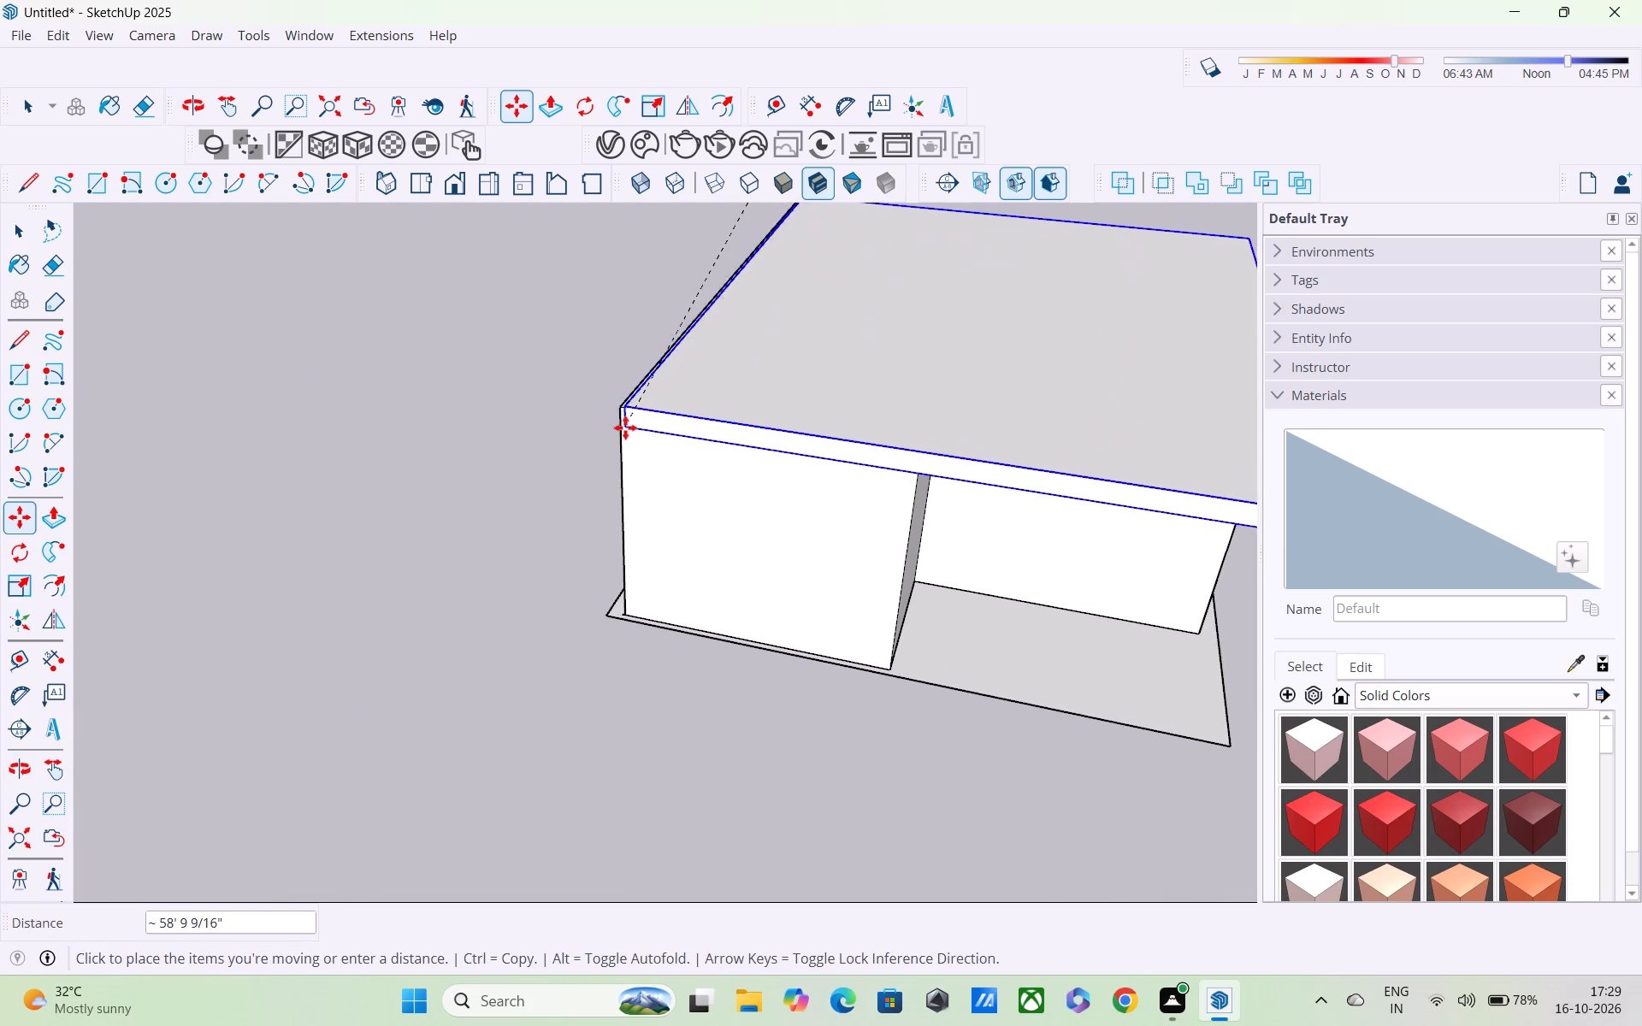
left_click(623, 405)
Copy the ground-storey wall component by its bottom outer front corner onto the roof slab's matching top corner, forming a second storey.
scroll(623, 405, "down", 5)
middle_click_drag(772, 444, 748, 447)
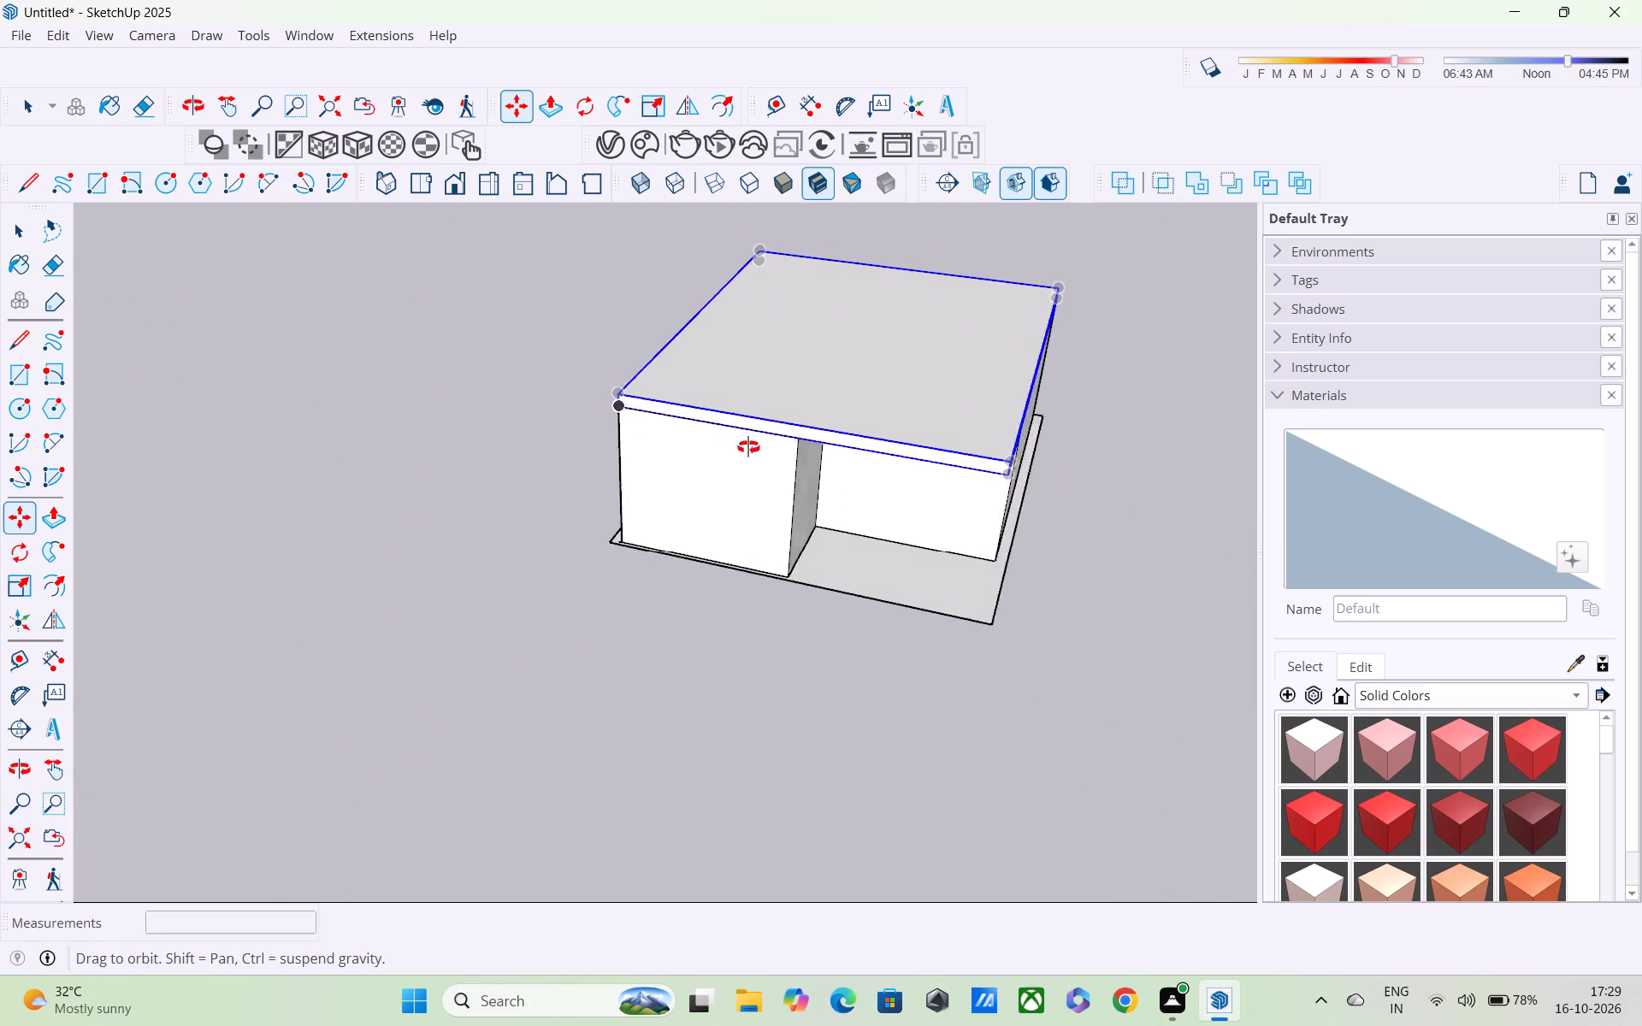
middle_click_drag(748, 447, 612, 429)
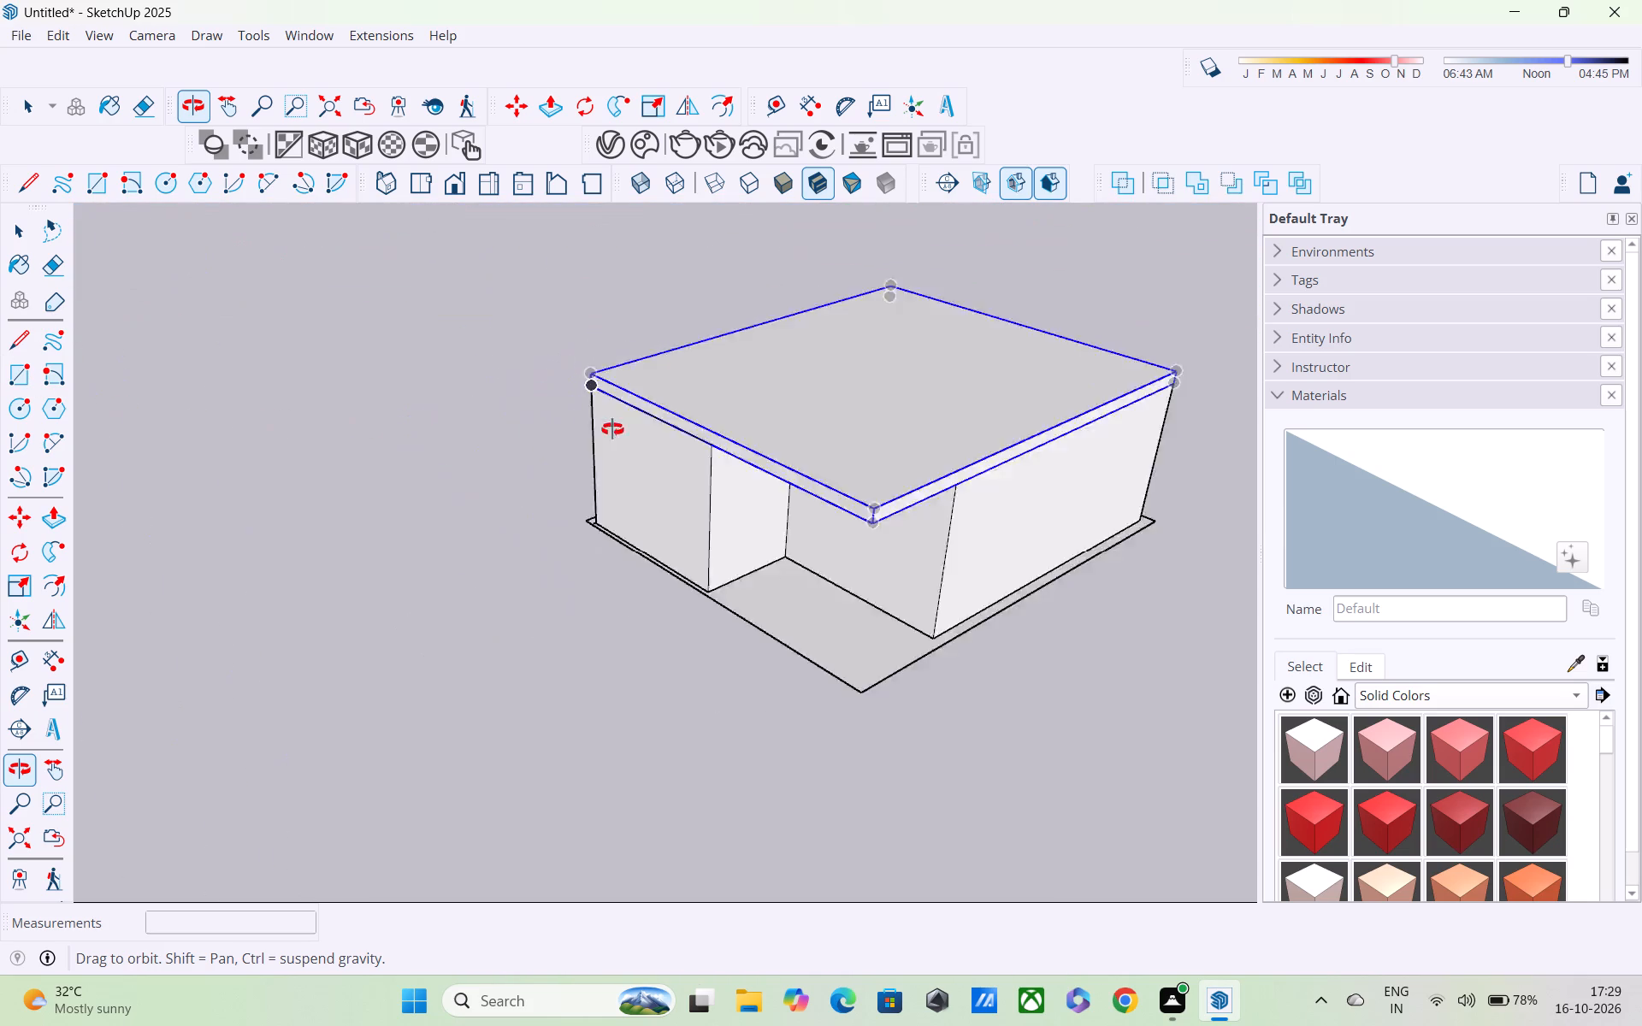
middle_click_drag(612, 429, 918, 345)
scroll(918, 345, "up", 1)
key("space")
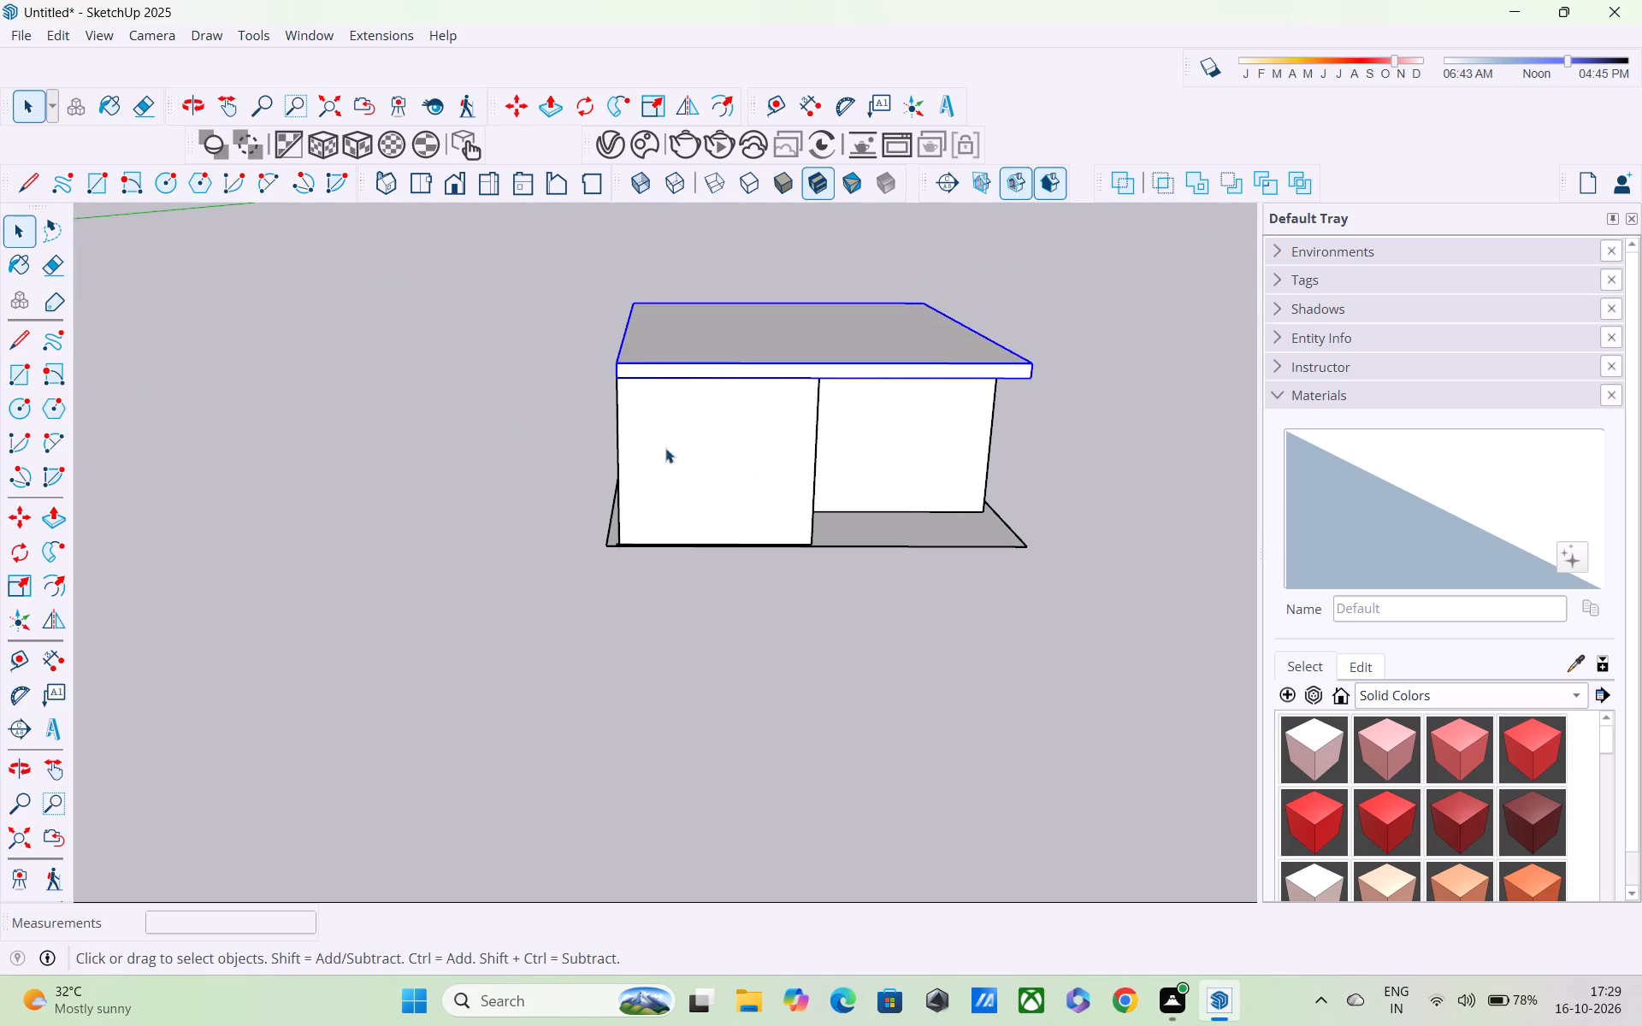
left_click(614, 378)
left_click(626, 417)
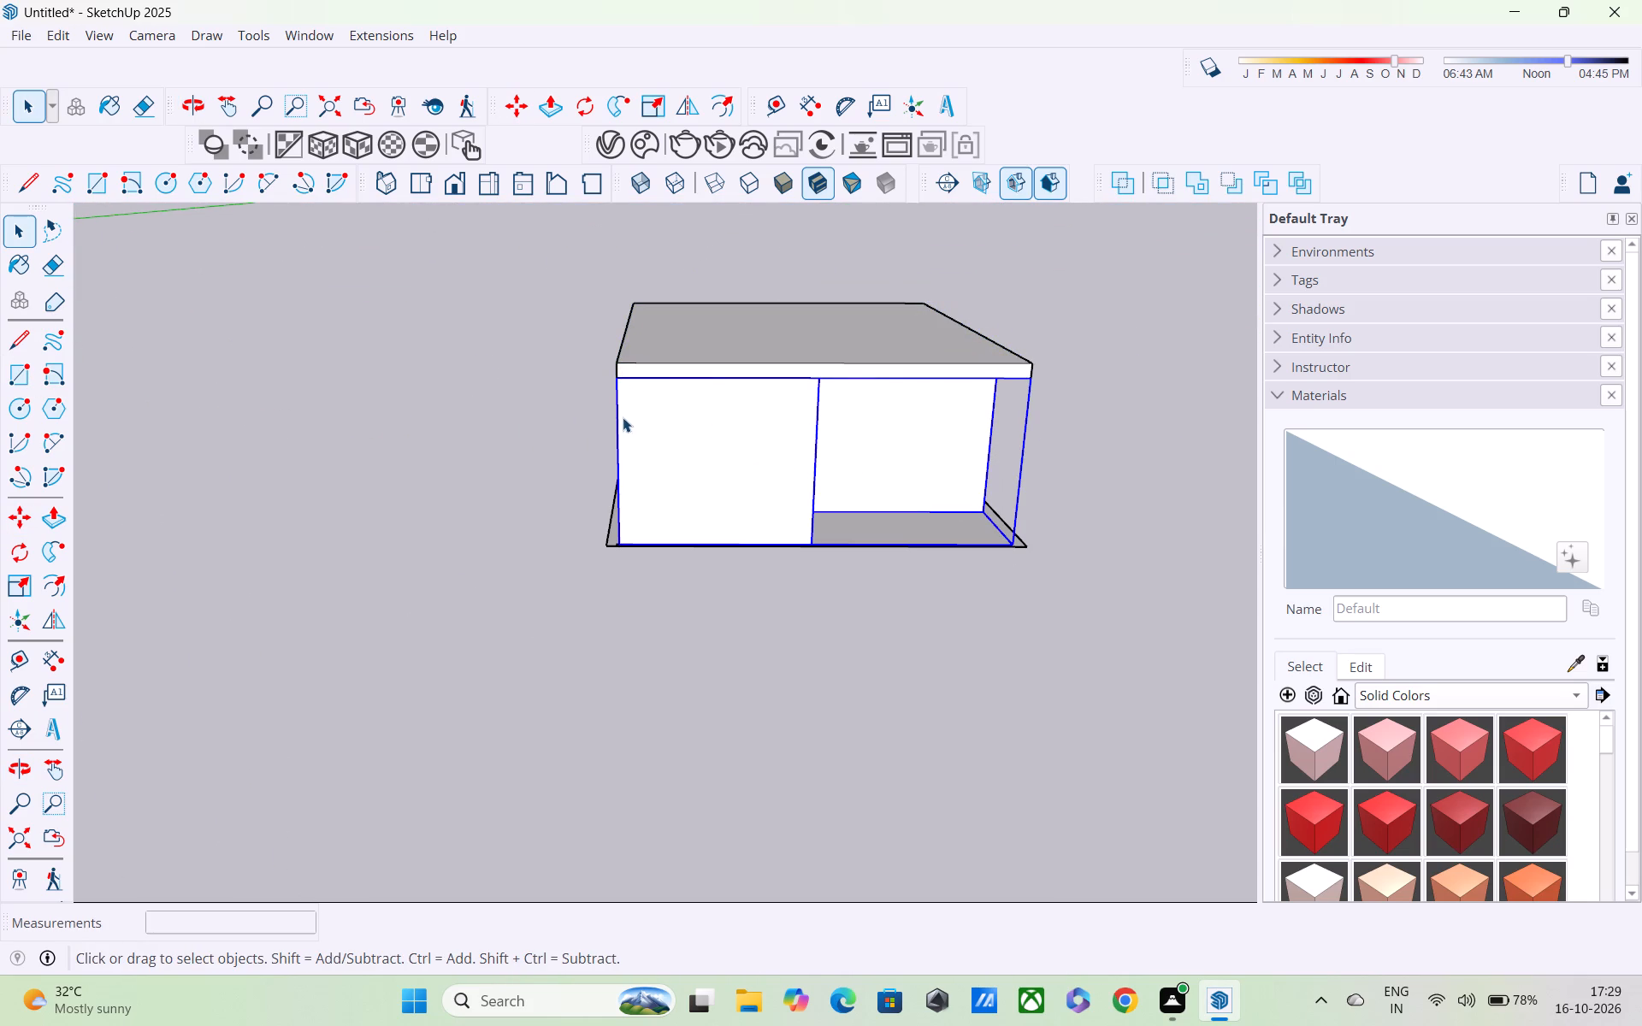
key("m")
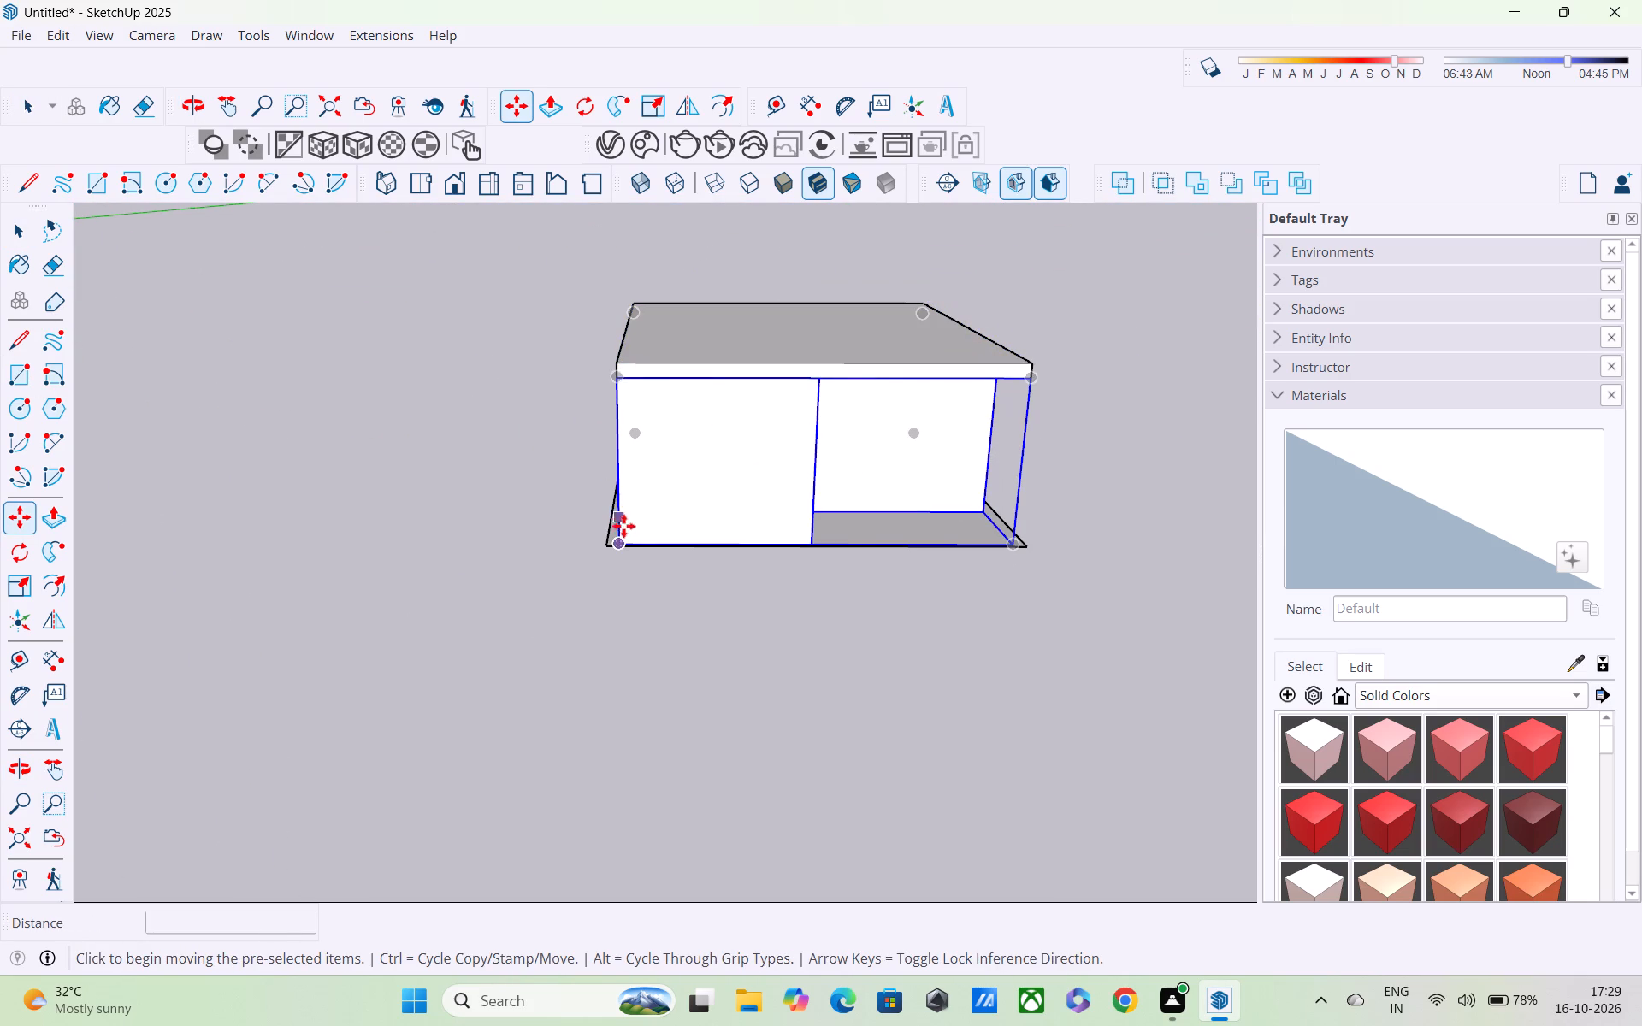
left_click(613, 537)
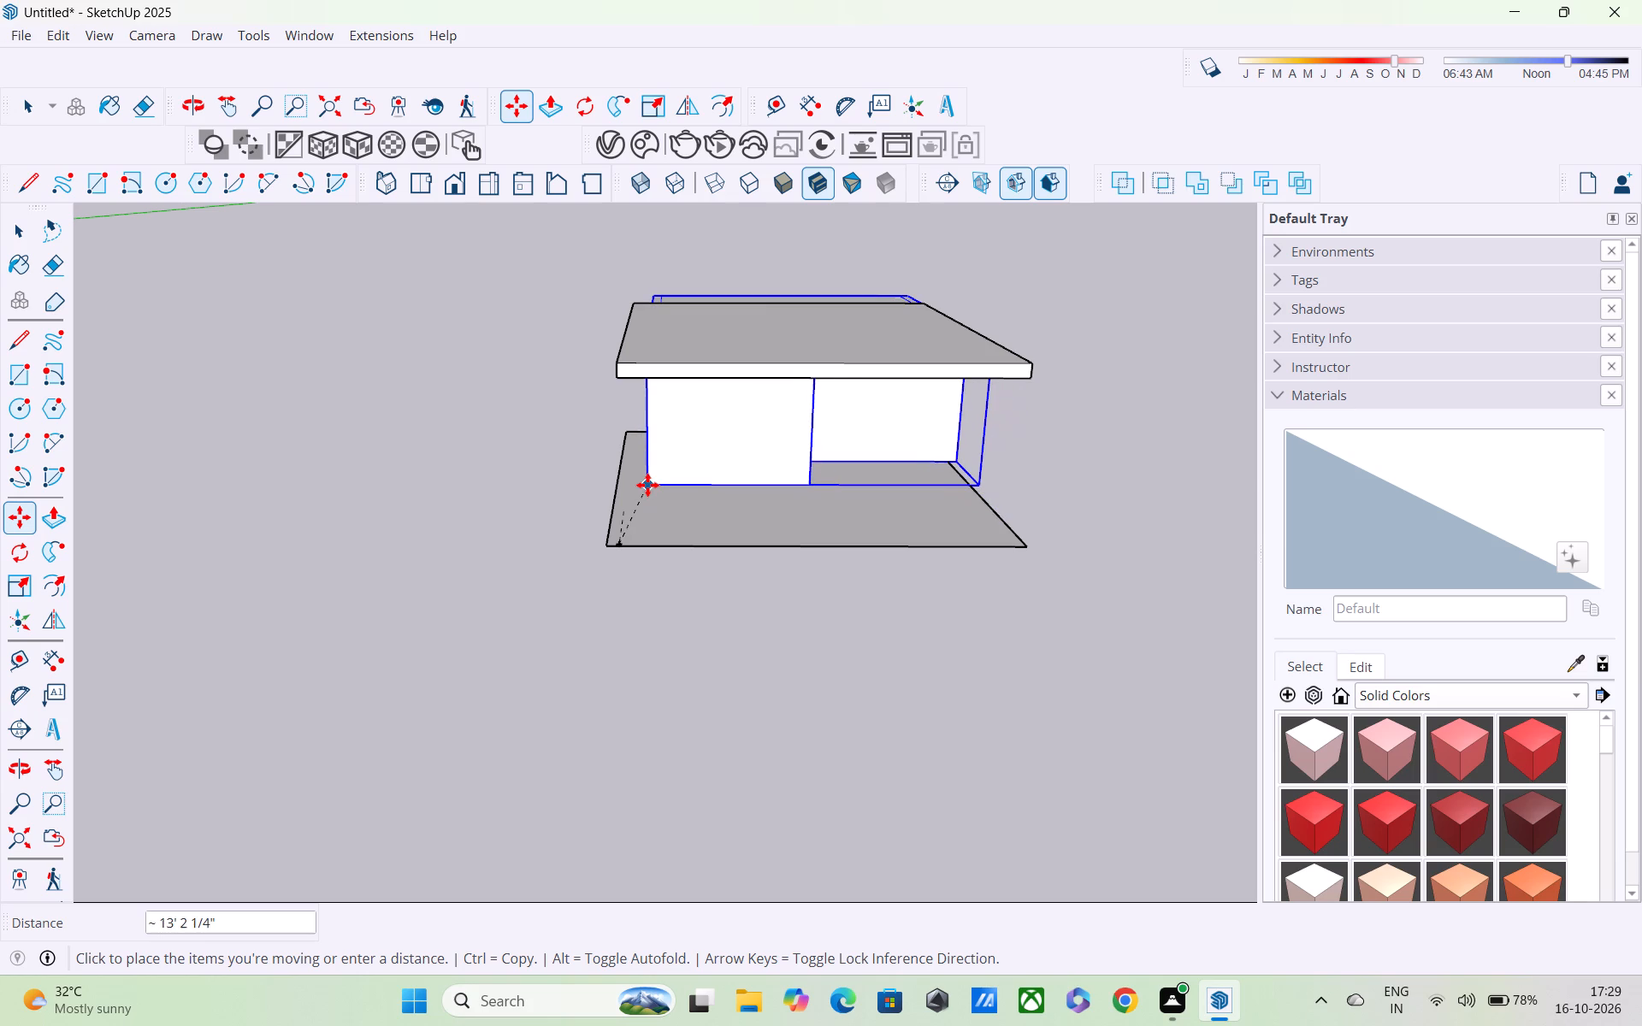
scroll(641, 374, "down", 2)
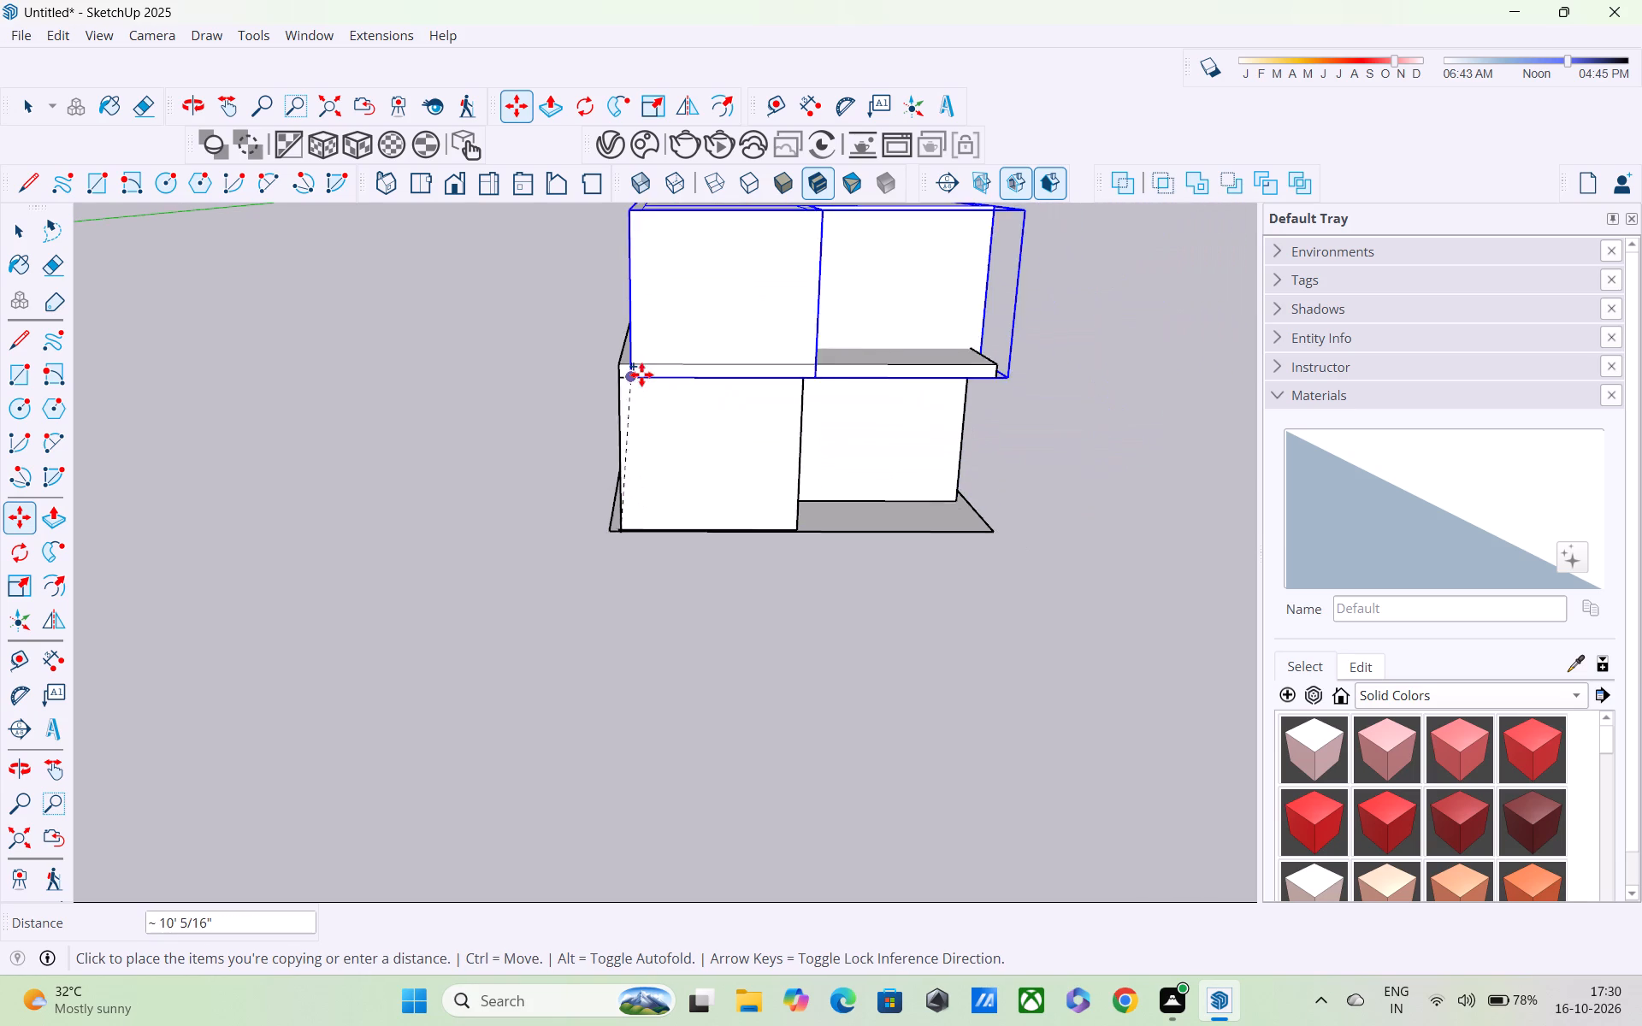
scroll(641, 374, "down", 1)
middle_click_drag(646, 369, 802, 421, "shift")
scroll(803, 421, "up", 1, "shift")
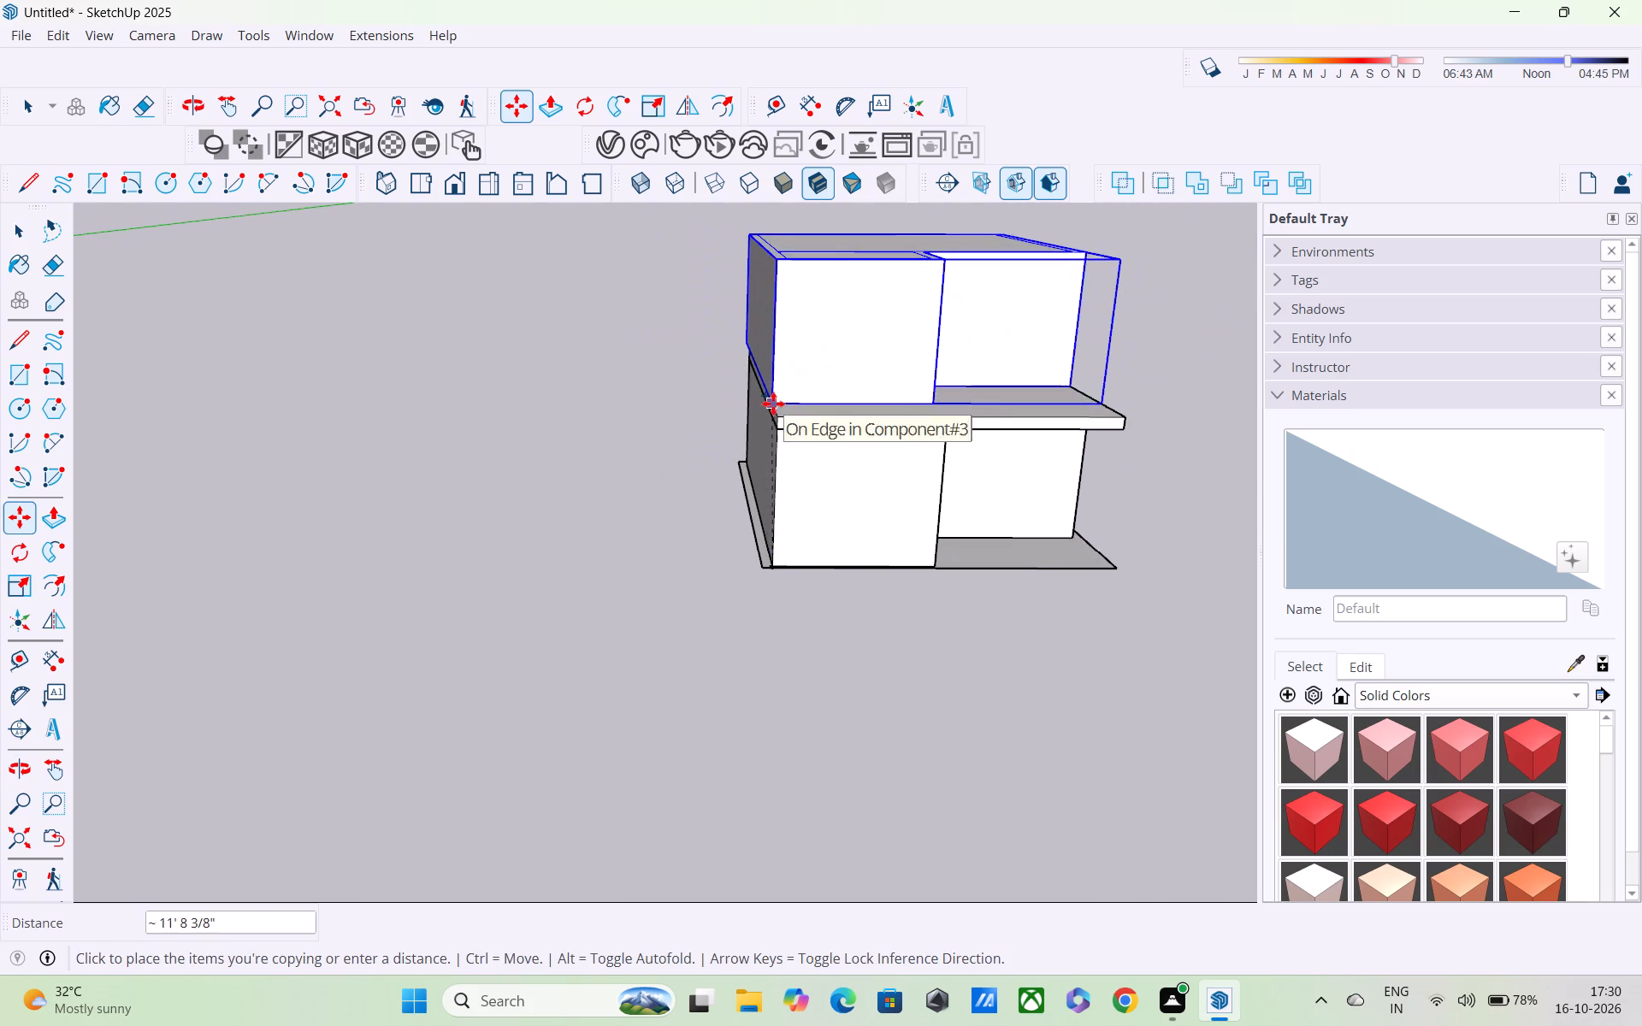
left_click(777, 411)
Copy the slab between the storeys 10' 10" straight up, placing its bottom front corner on the second-storey walls' matching top outer corner.
middle_click_drag(848, 451, 588, 565)
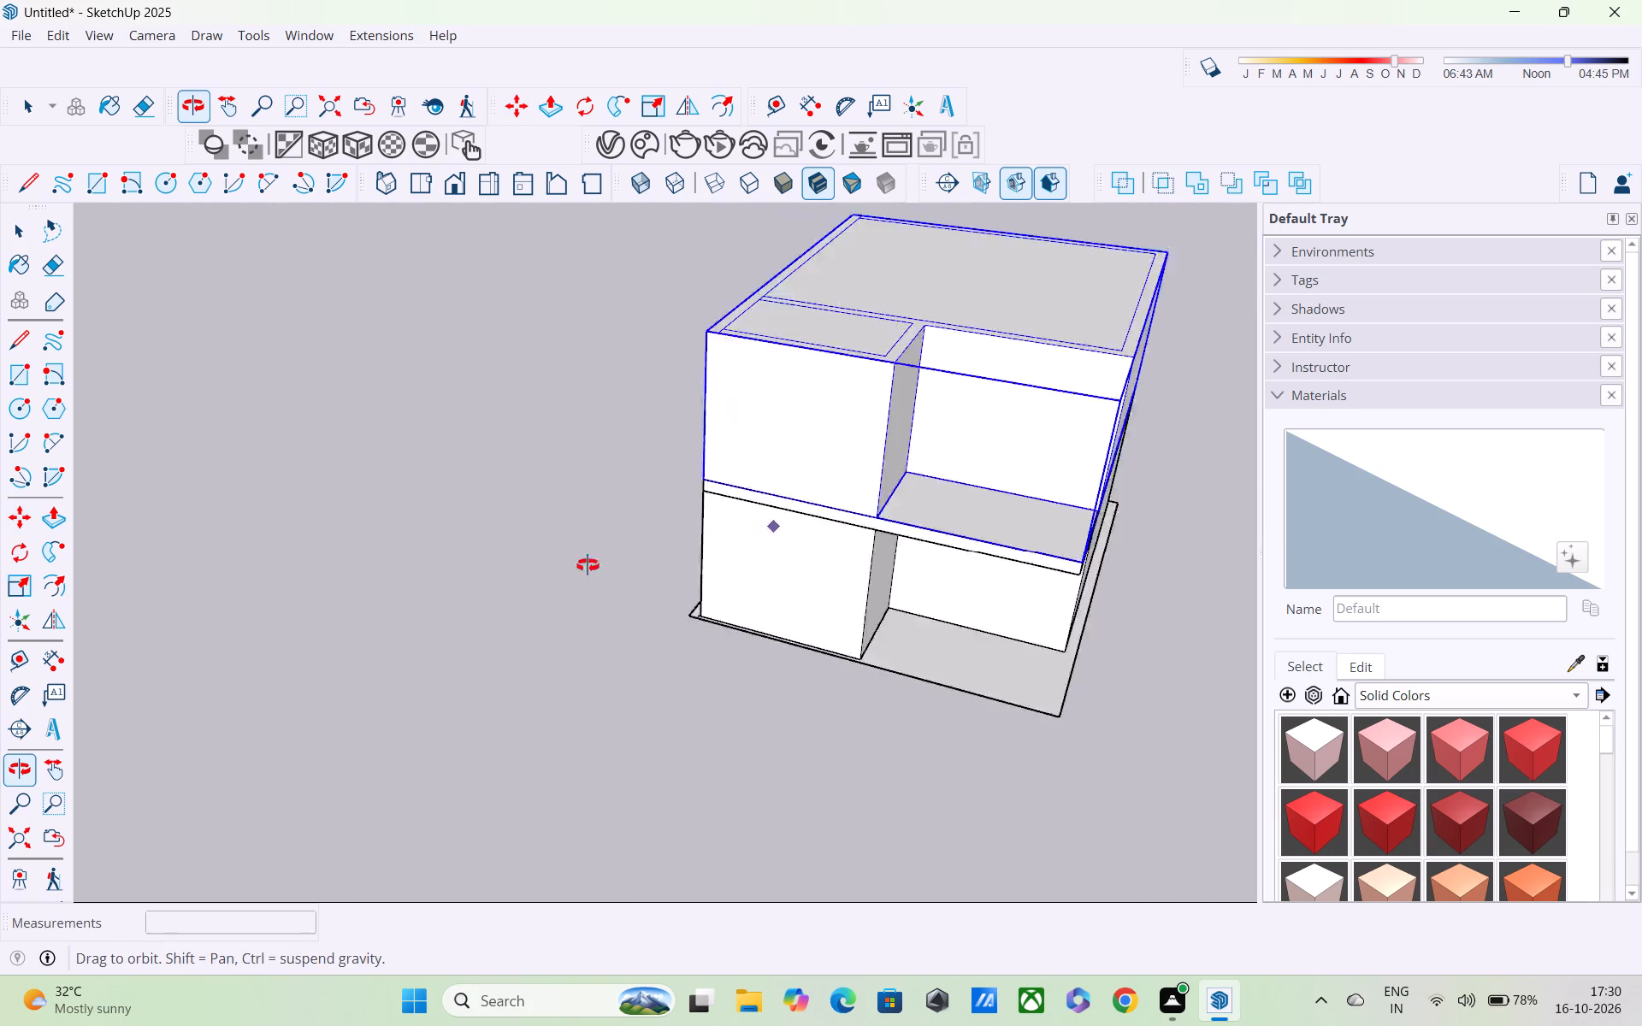
middle_click_drag(588, 565, 540, 554)
scroll(552, 531, "down", 4)
middle_click_drag(562, 536, 741, 460)
scroll(756, 471, "up", 7)
middle_click_drag(761, 555, 758, 488)
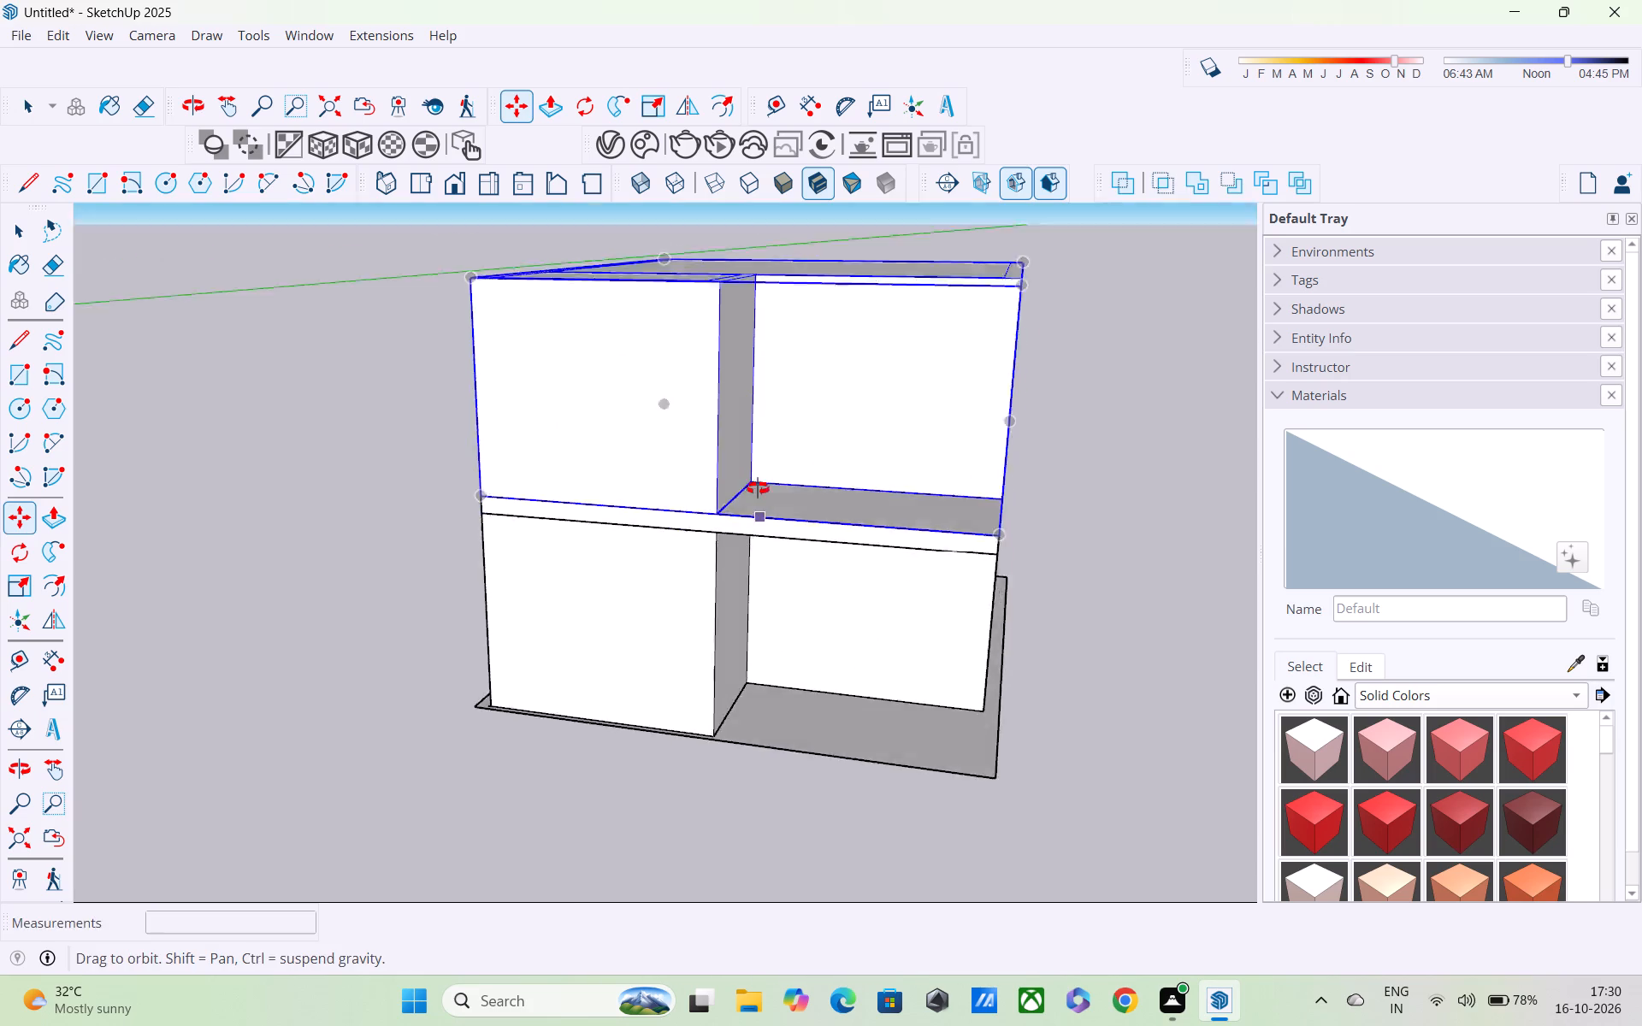
middle_click_drag(758, 488, 760, 402)
left_click(991, 453)
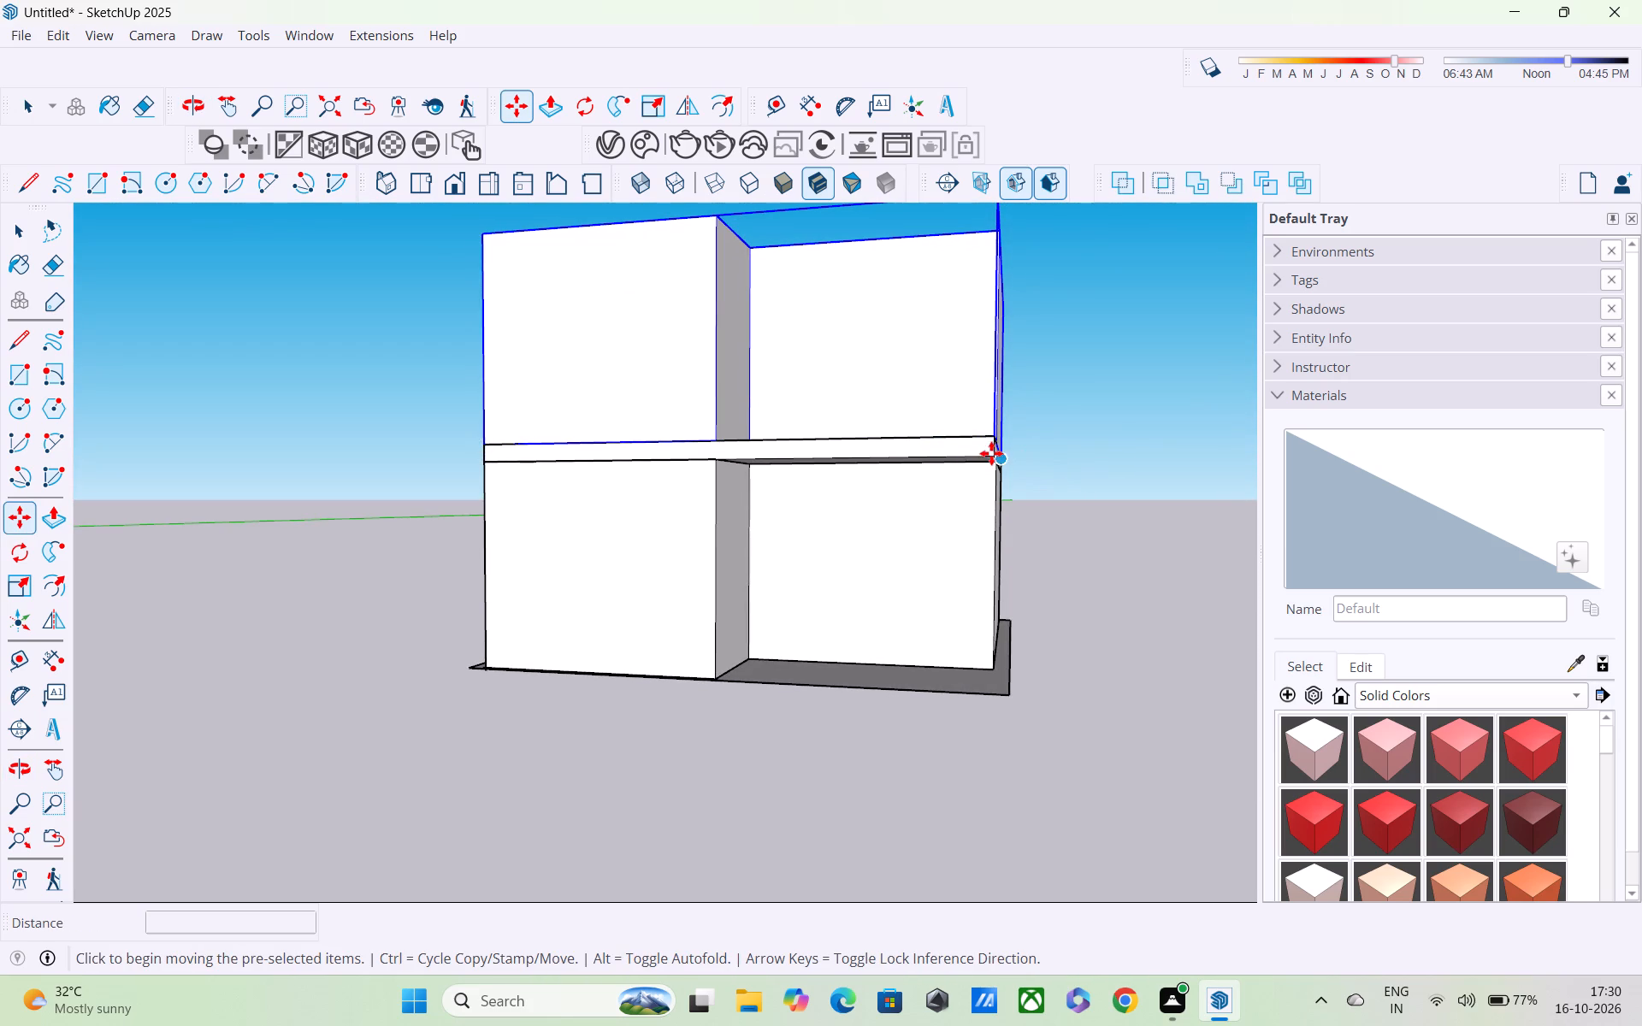
key("Escape")
key("space")
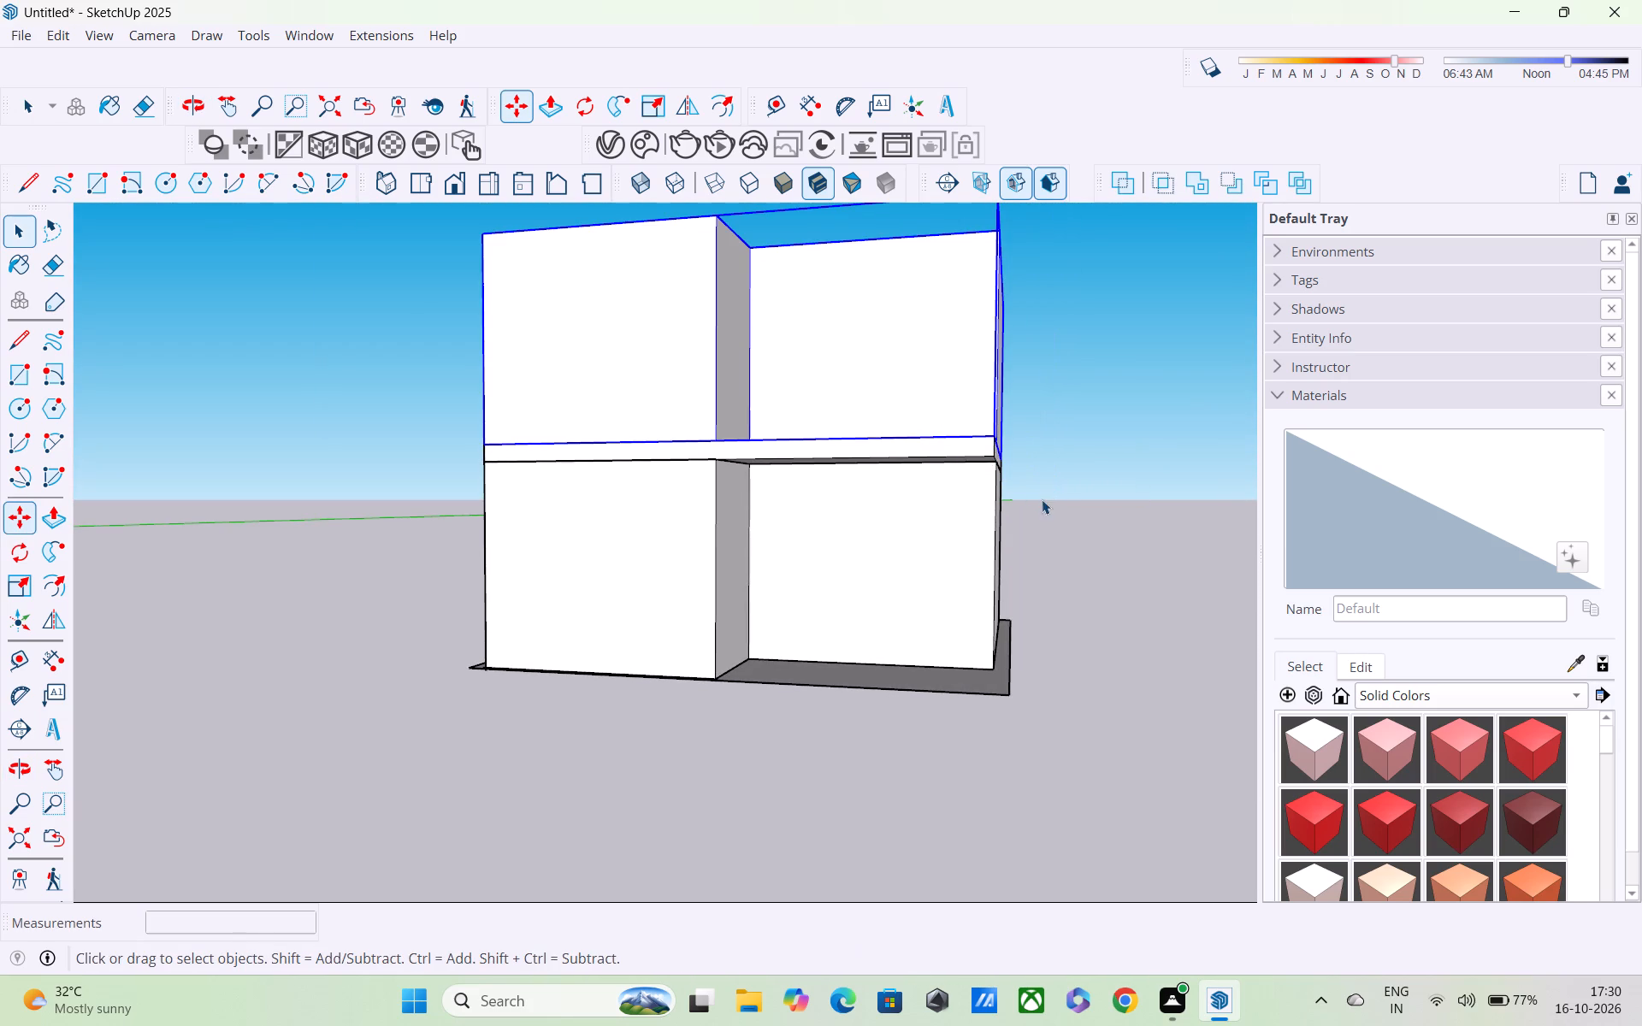
left_click(969, 447)
key("comma")
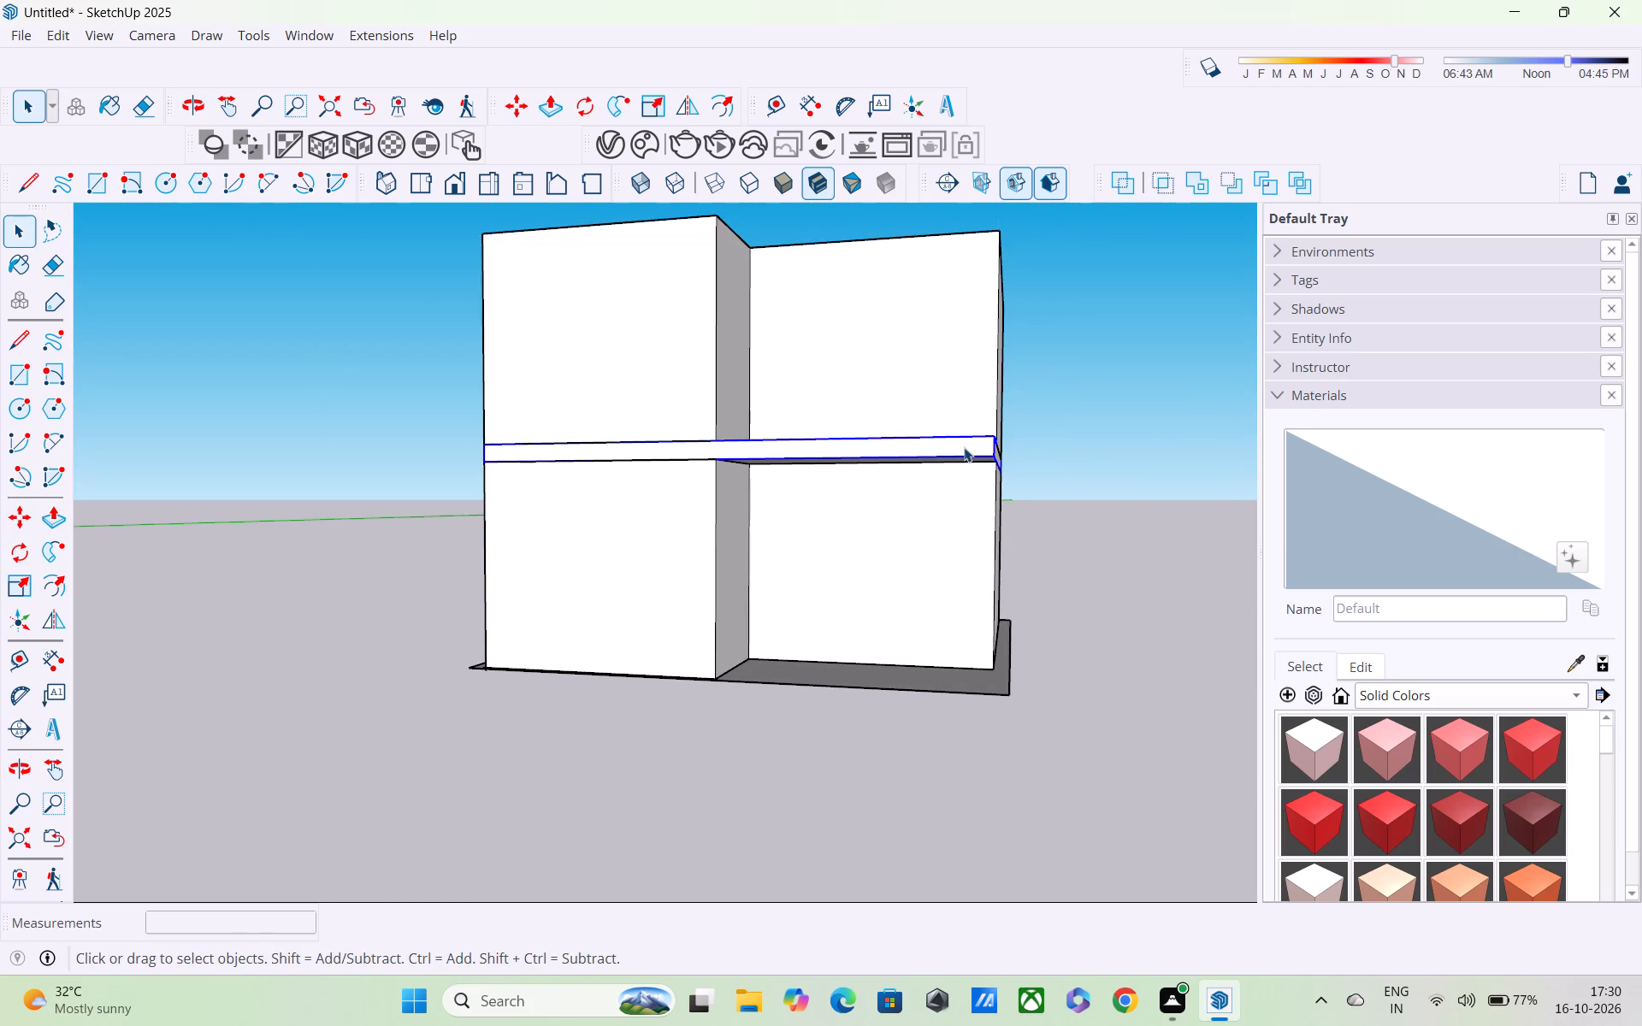
key("m")
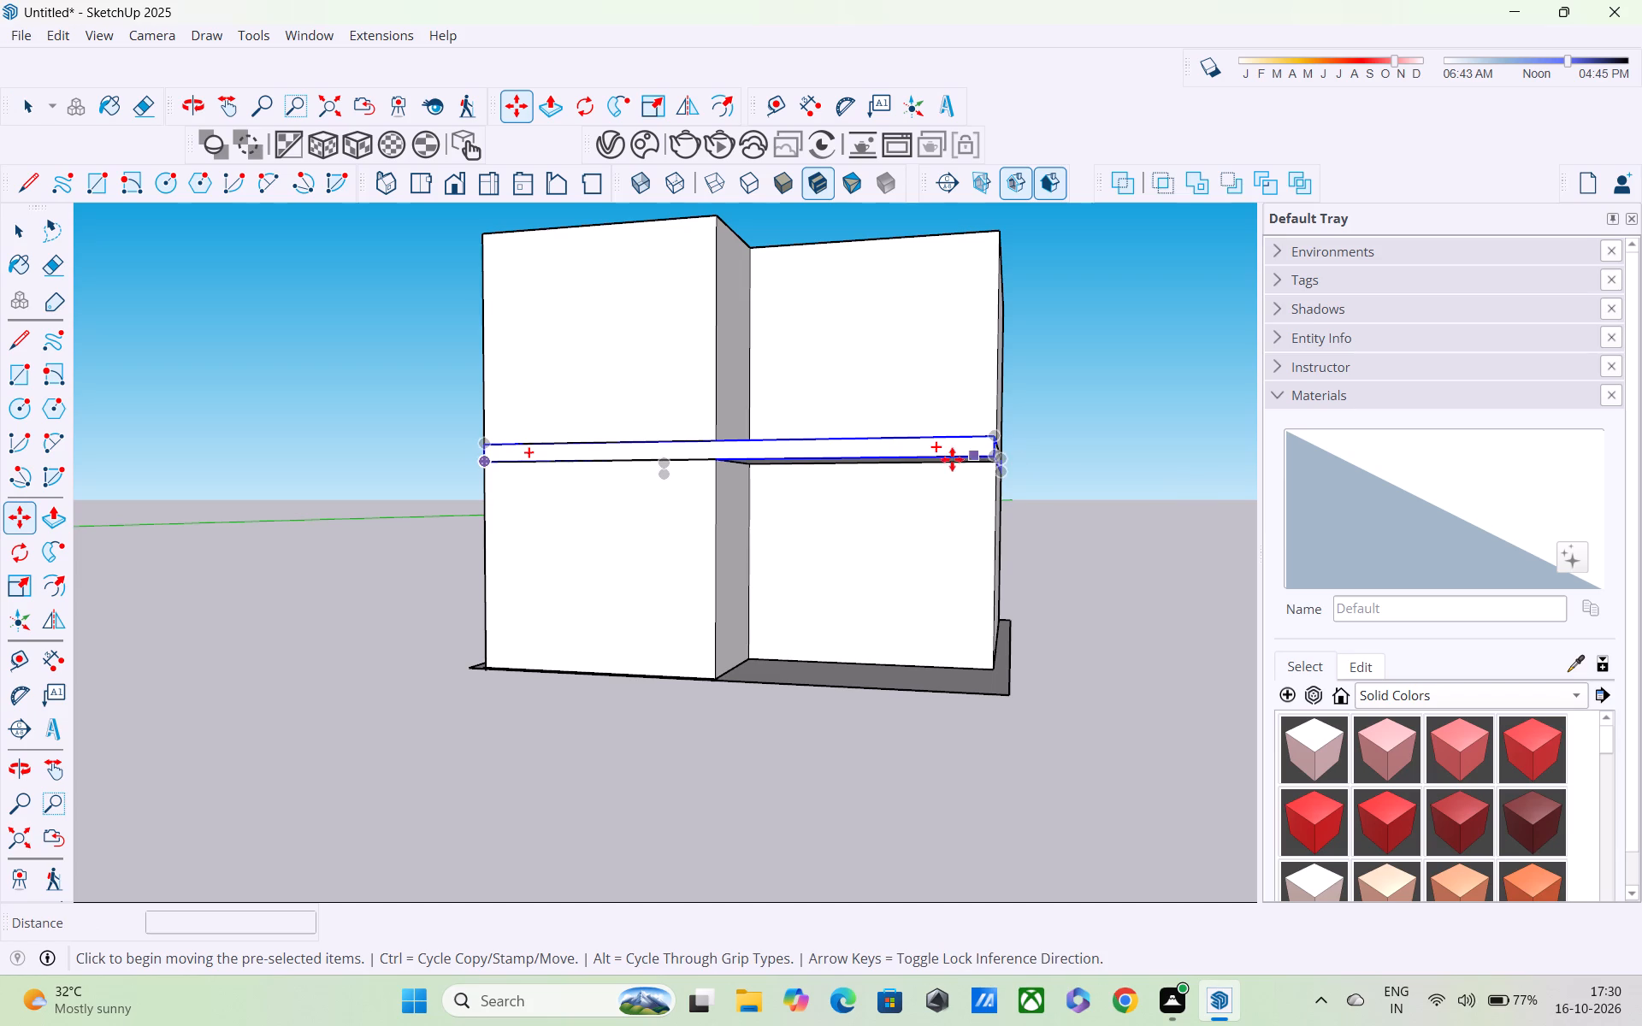
left_click(482, 459)
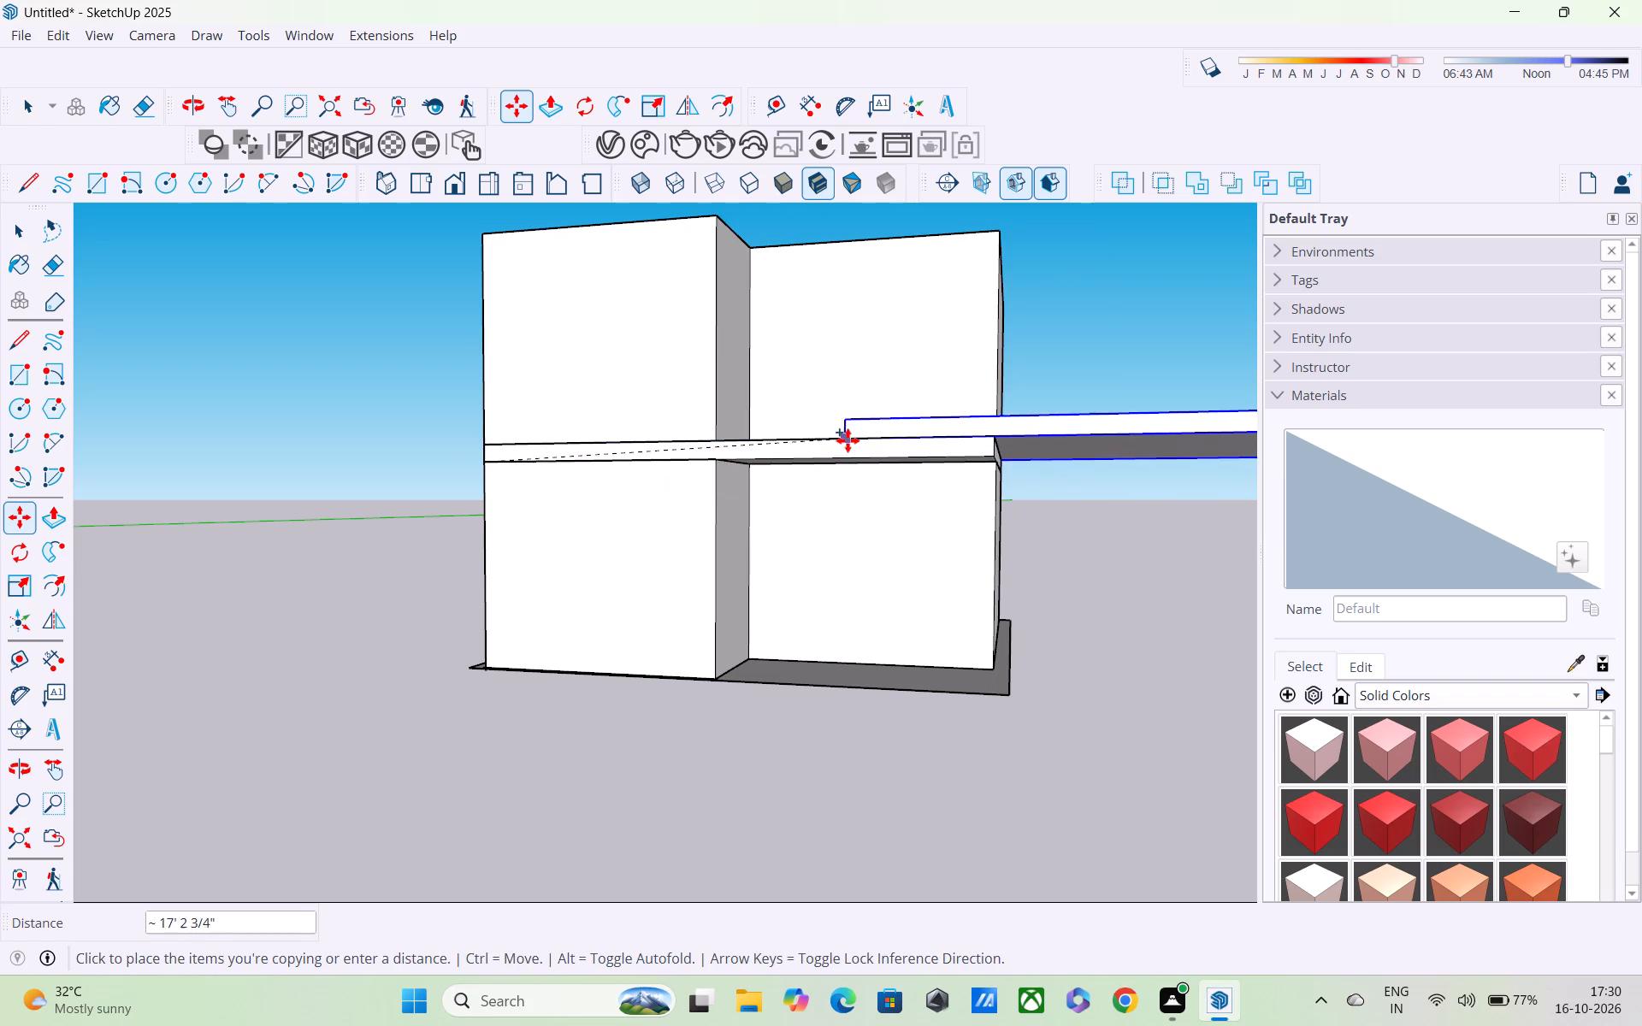
scroll(850, 436, "down", 5)
middle_click_drag(850, 447, 851, 712, "shift")
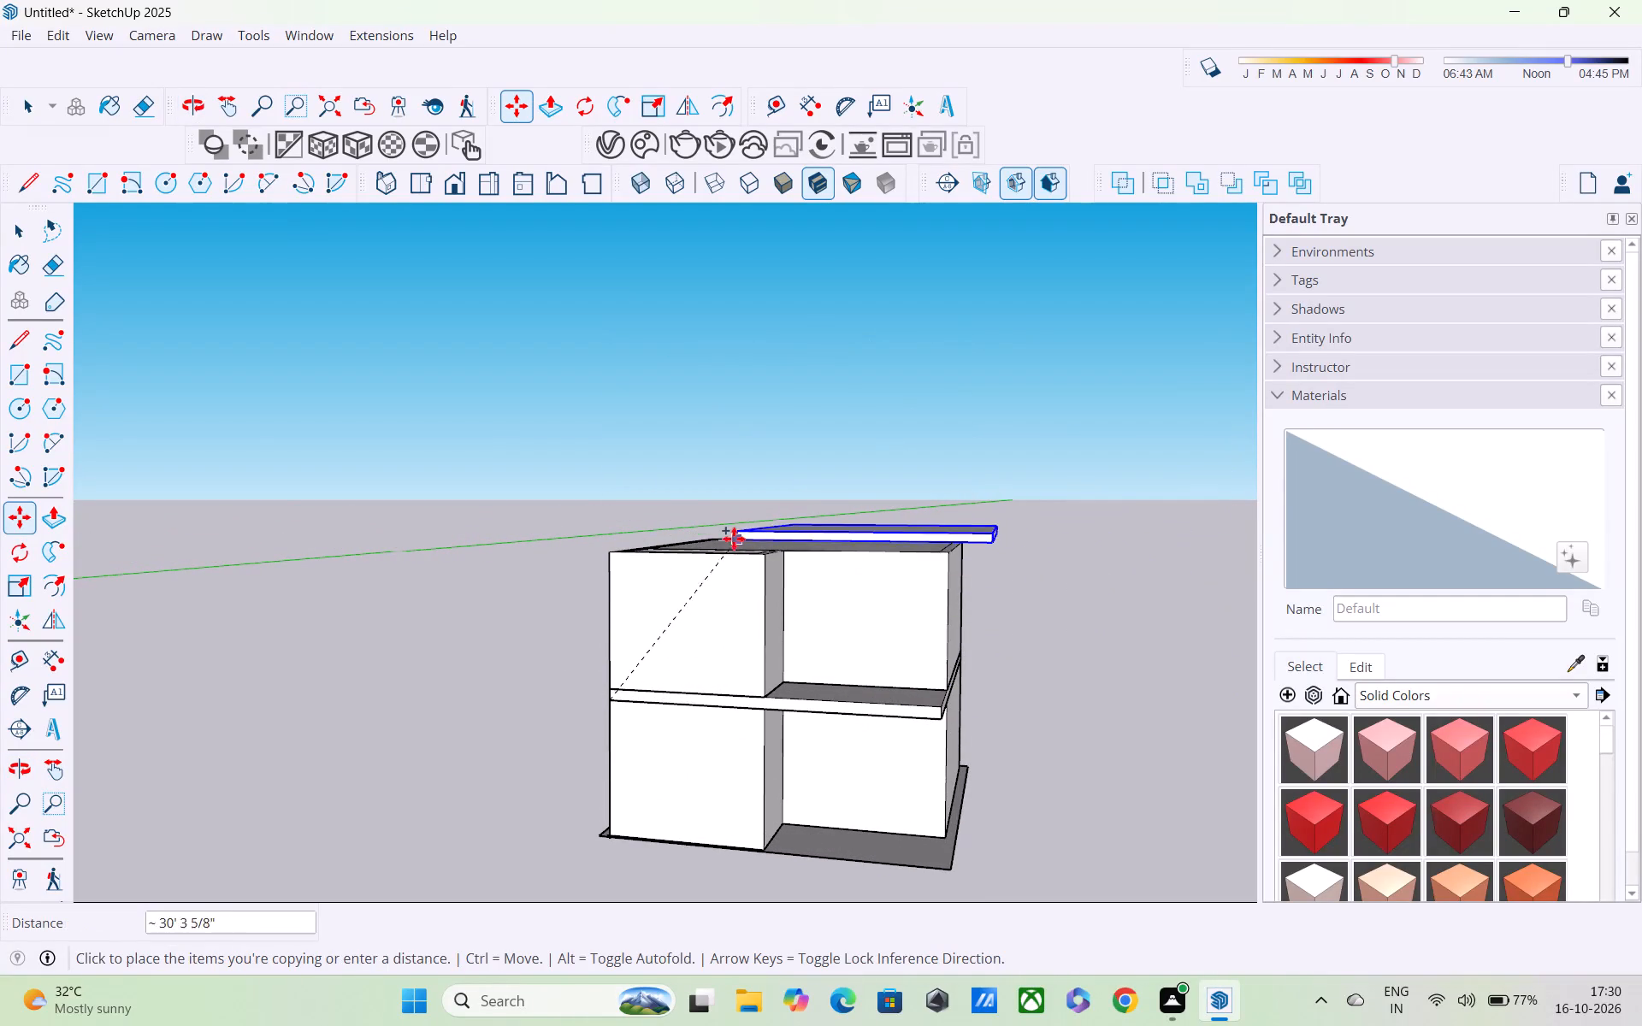
middle_click_drag(635, 556, 768, 652)
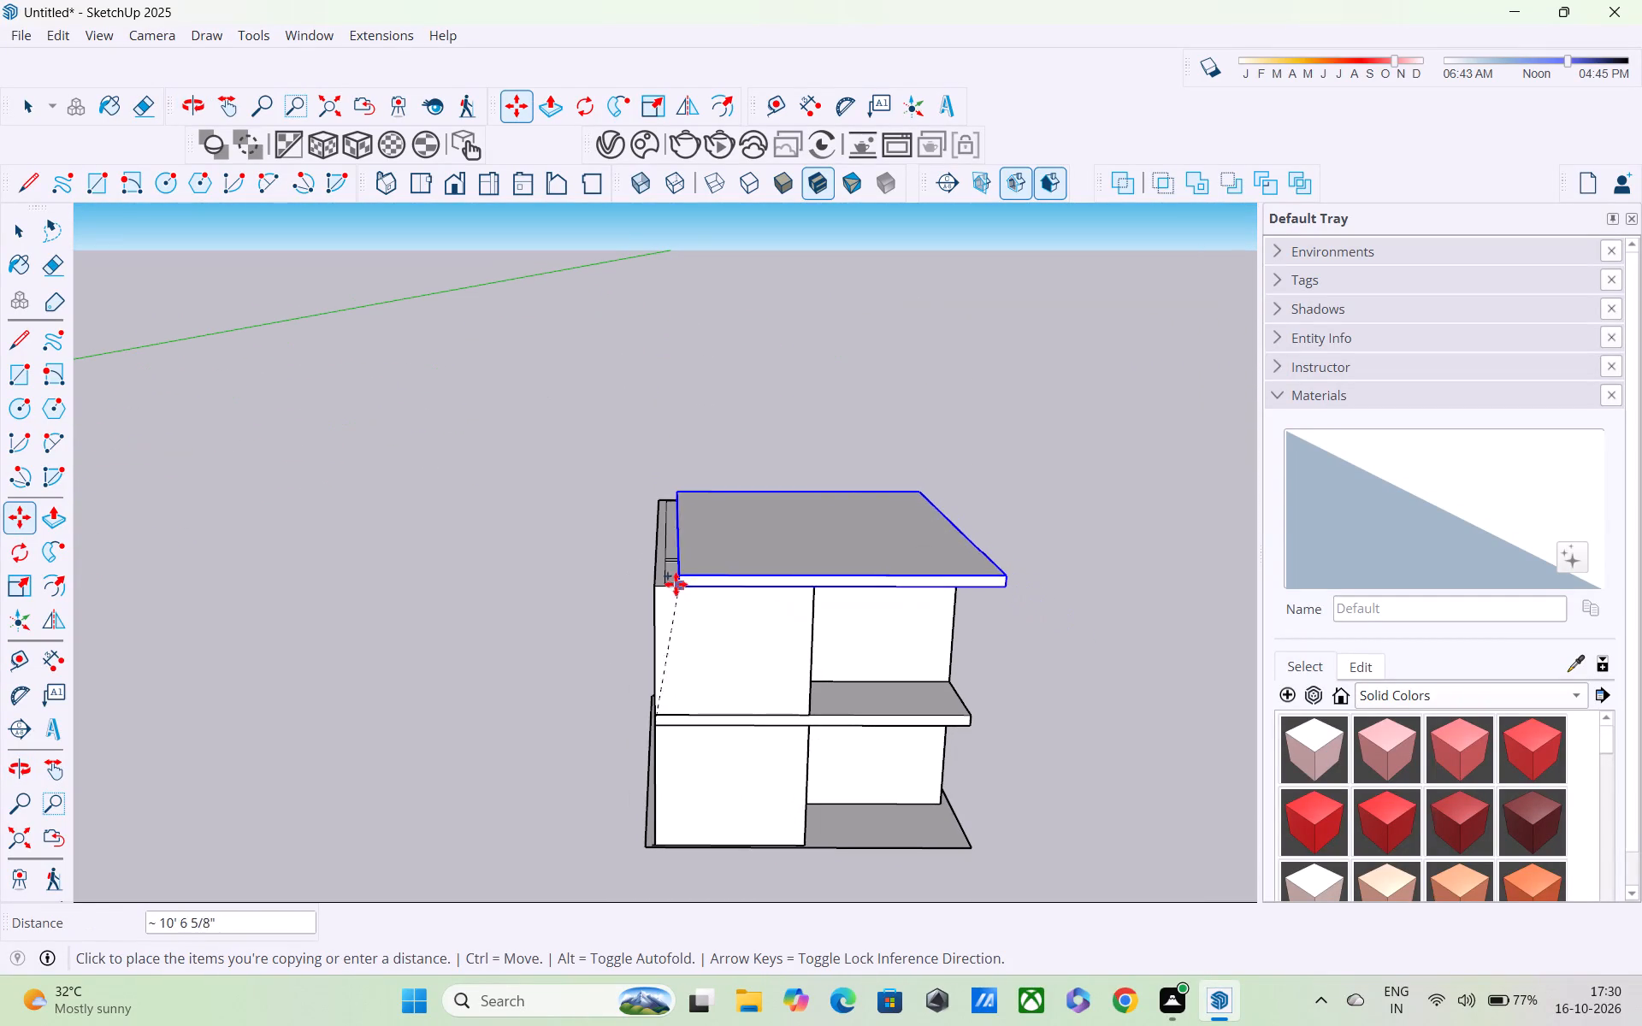
left_click(655, 582)
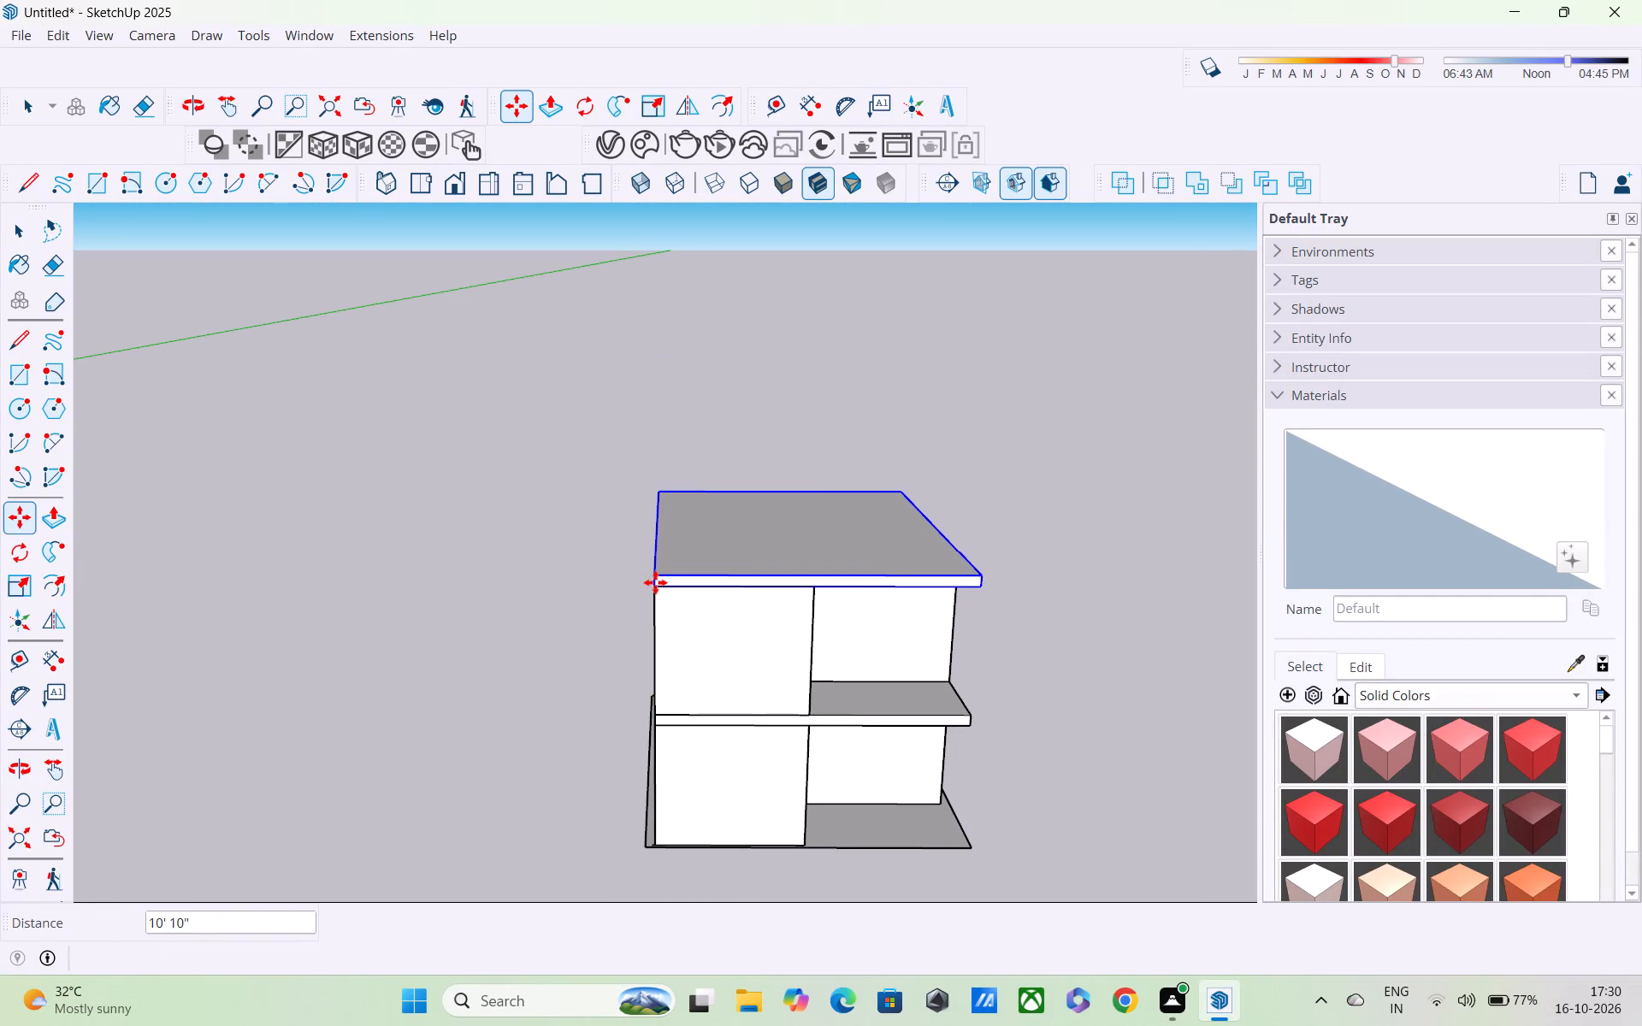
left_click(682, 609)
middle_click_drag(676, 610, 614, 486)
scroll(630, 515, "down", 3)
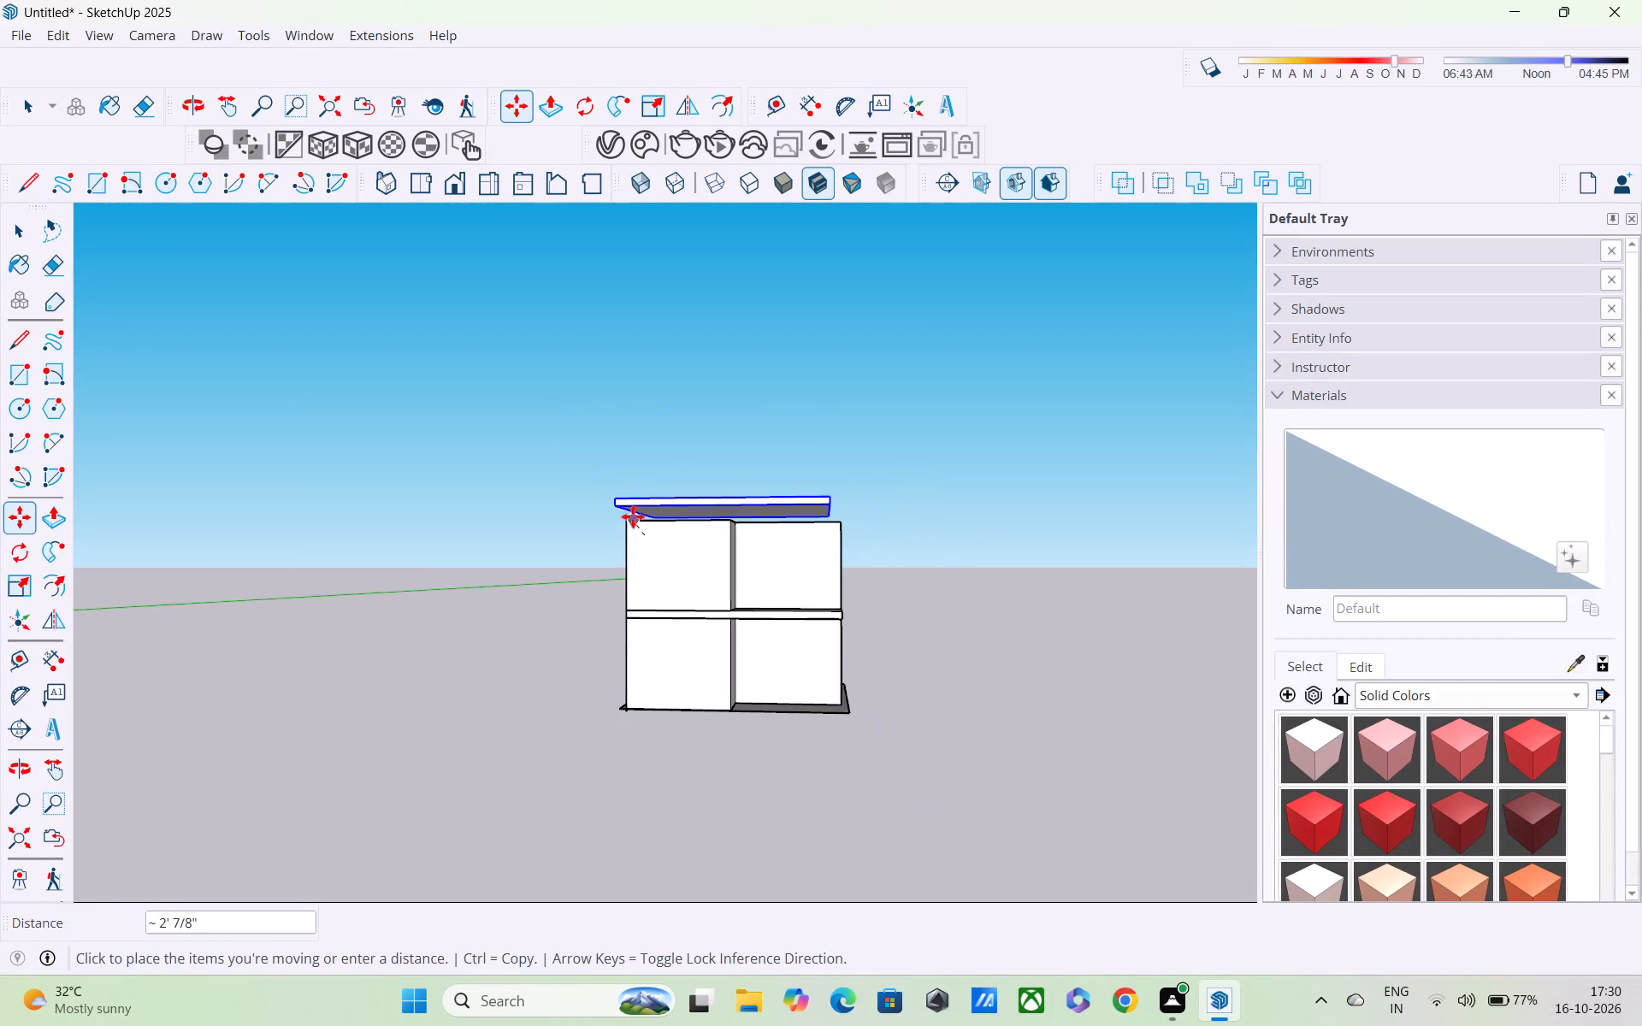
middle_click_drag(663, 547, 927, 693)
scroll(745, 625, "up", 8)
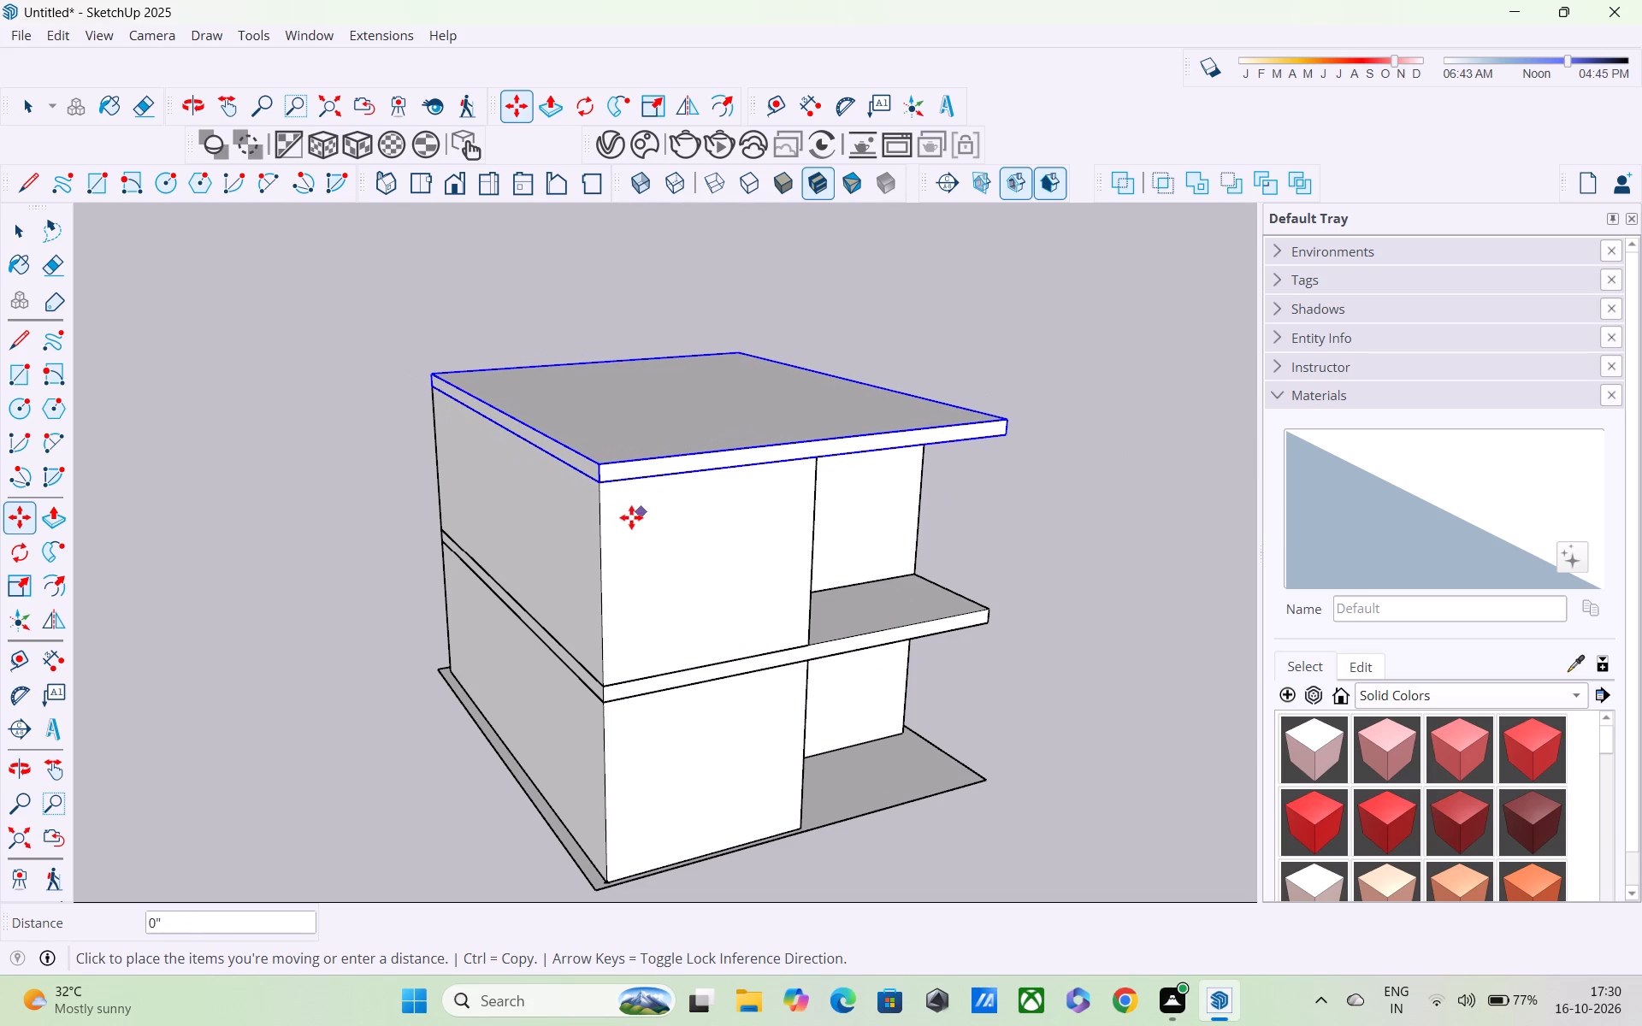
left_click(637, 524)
Examine how the two storeys and their slabs line up from several sides and from above.
scroll(830, 612, "down", 1)
middle_click_drag(819, 603, 794, 446)
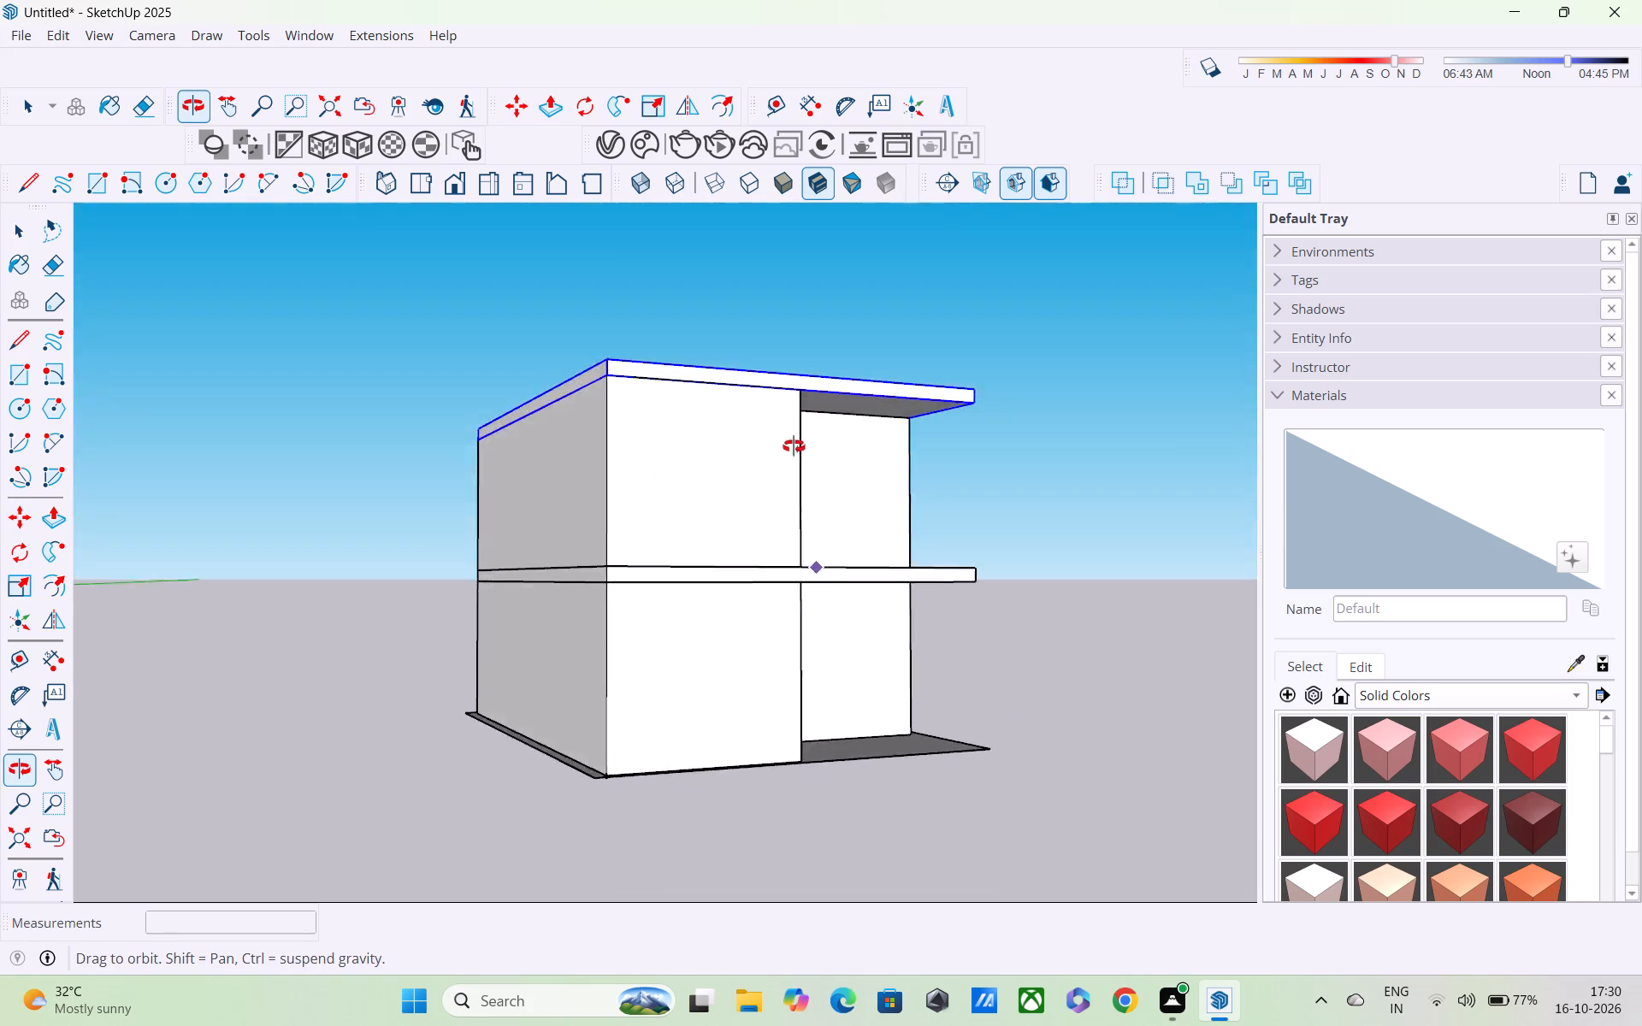
middle_click_drag(794, 446, 576, 584)
scroll(576, 584, "up", 1)
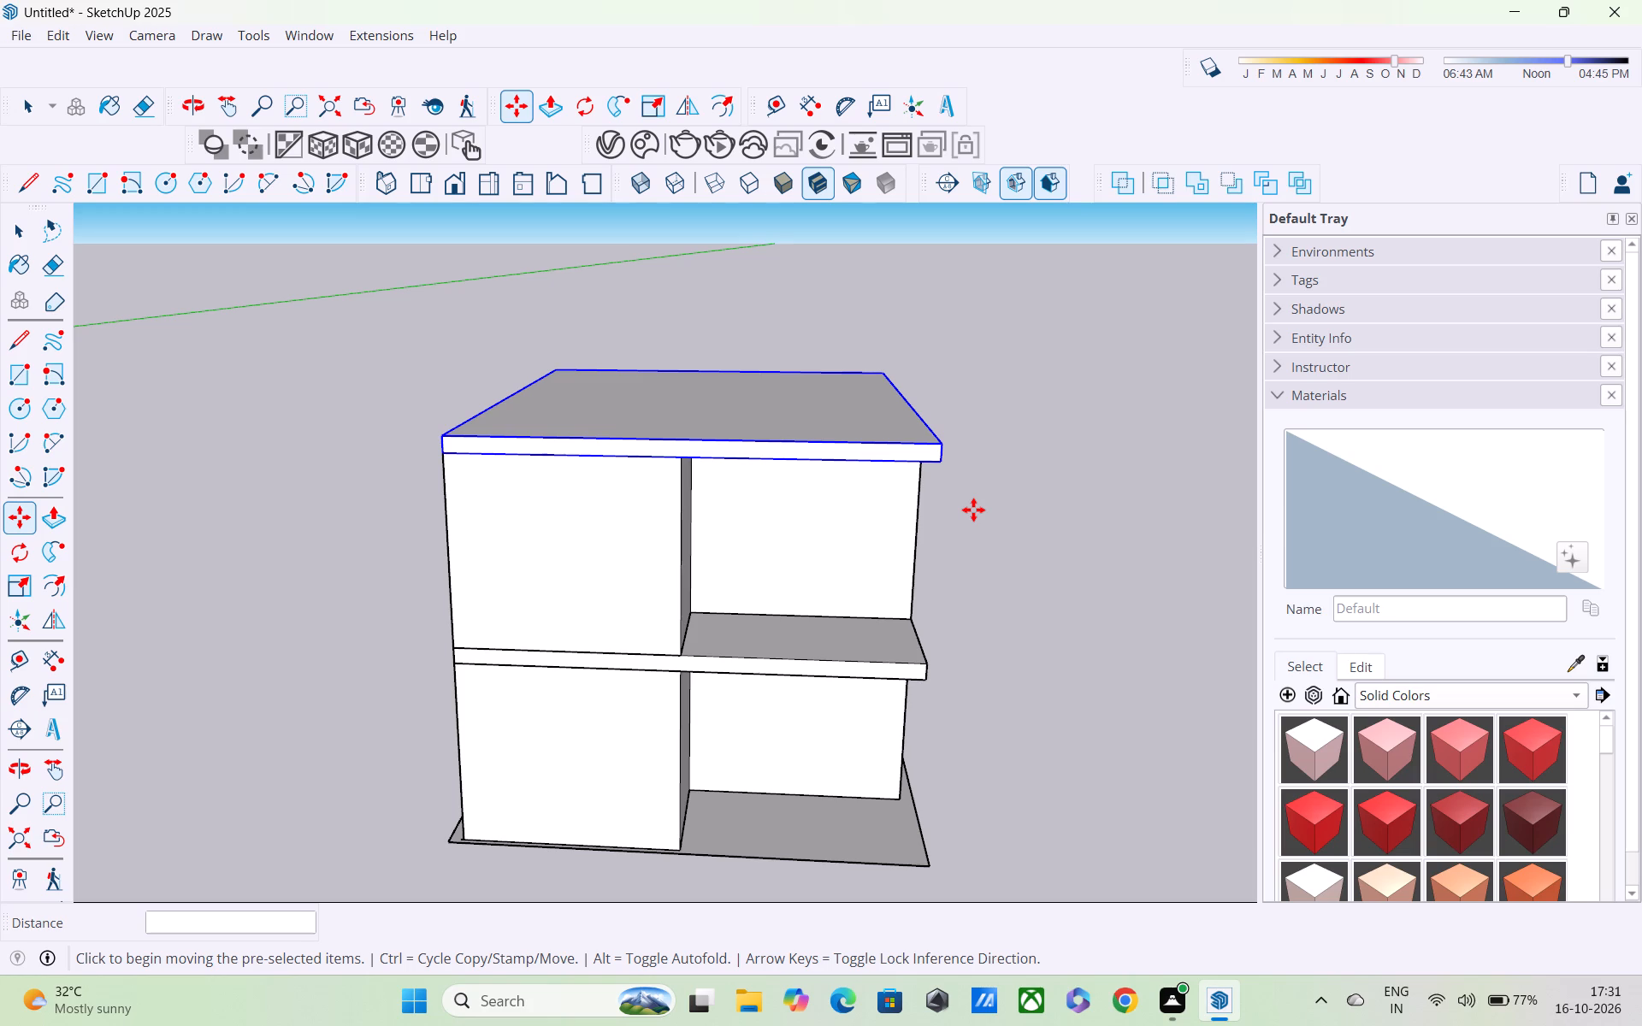
middle_click_drag(807, 563, 936, 409, "shift")
scroll(936, 410, "down", 1)
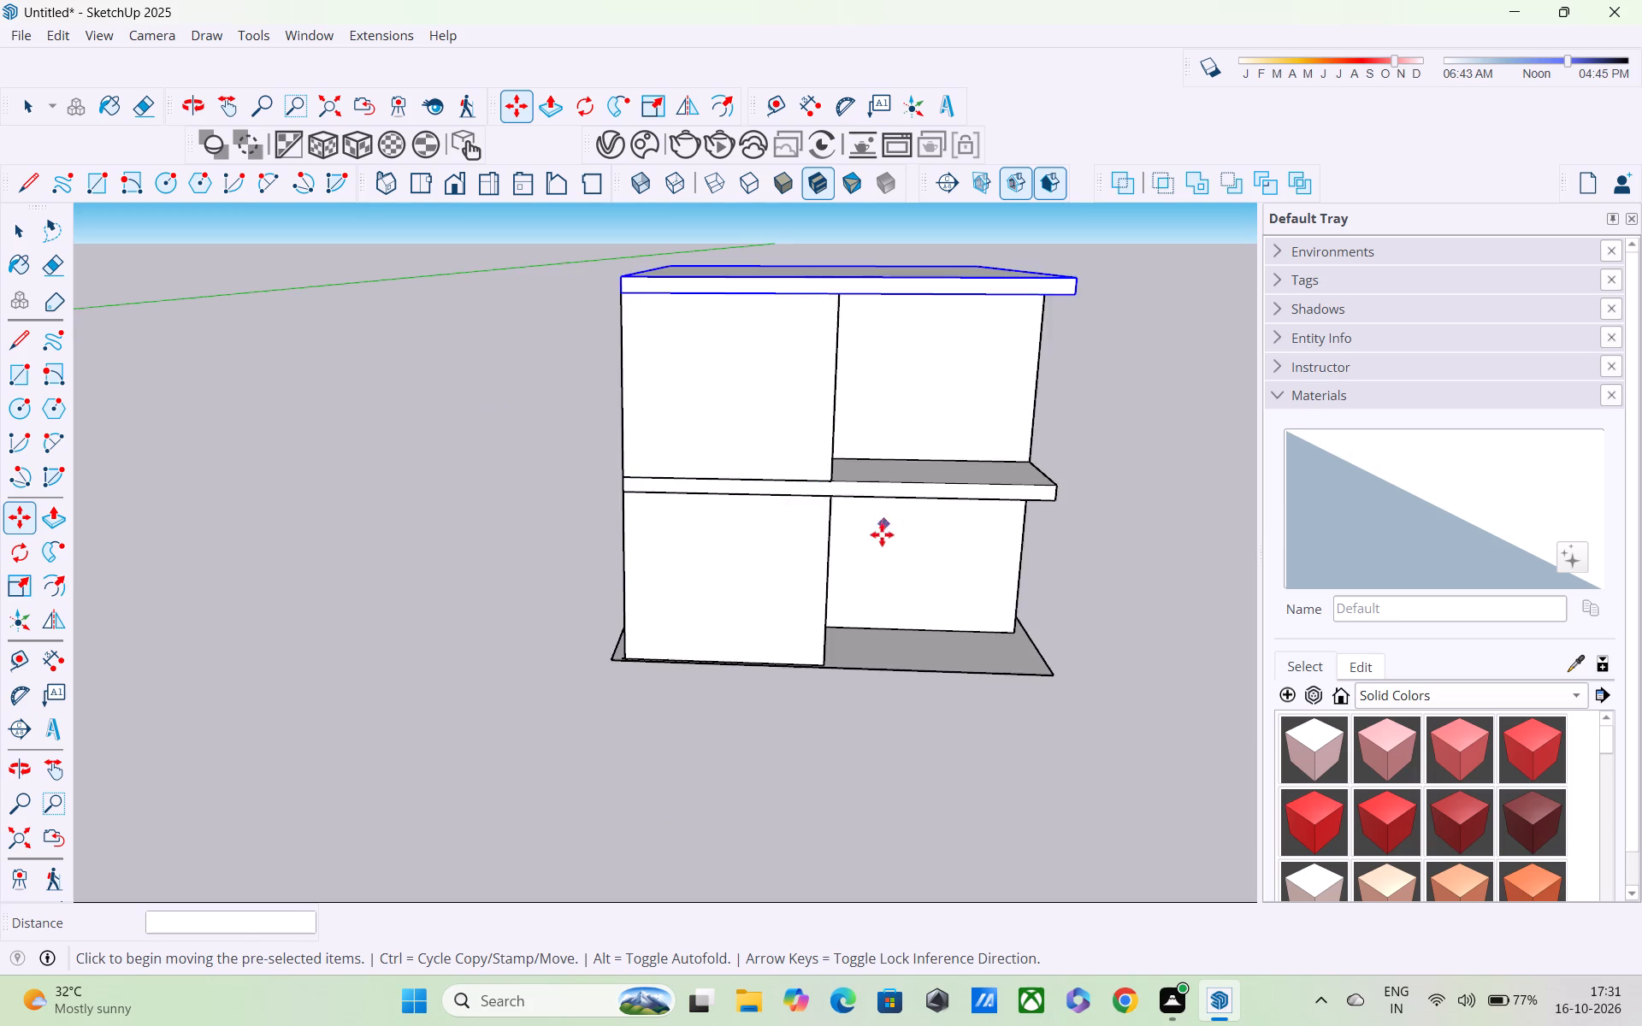
middle_click_drag(882, 534, 930, 609, "shift")
middle_click_drag(928, 593, 848, 853)
scroll(818, 785, "up", 3)
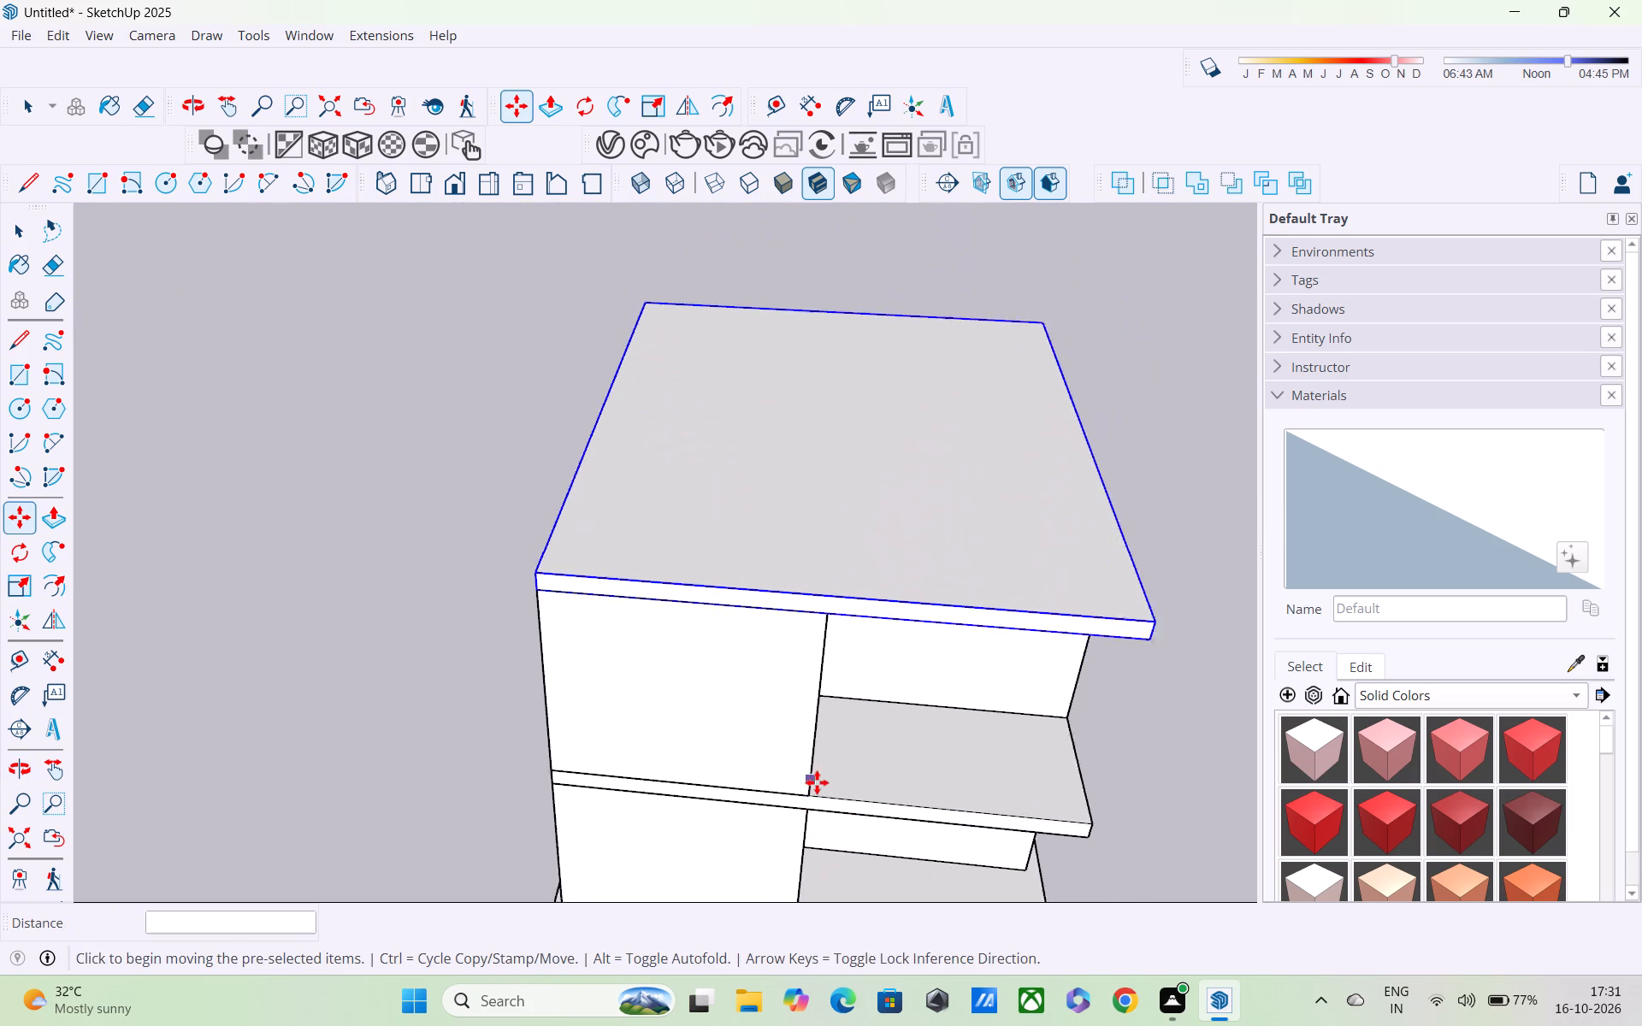
middle_click_drag(813, 770, 815, 581, "shift")
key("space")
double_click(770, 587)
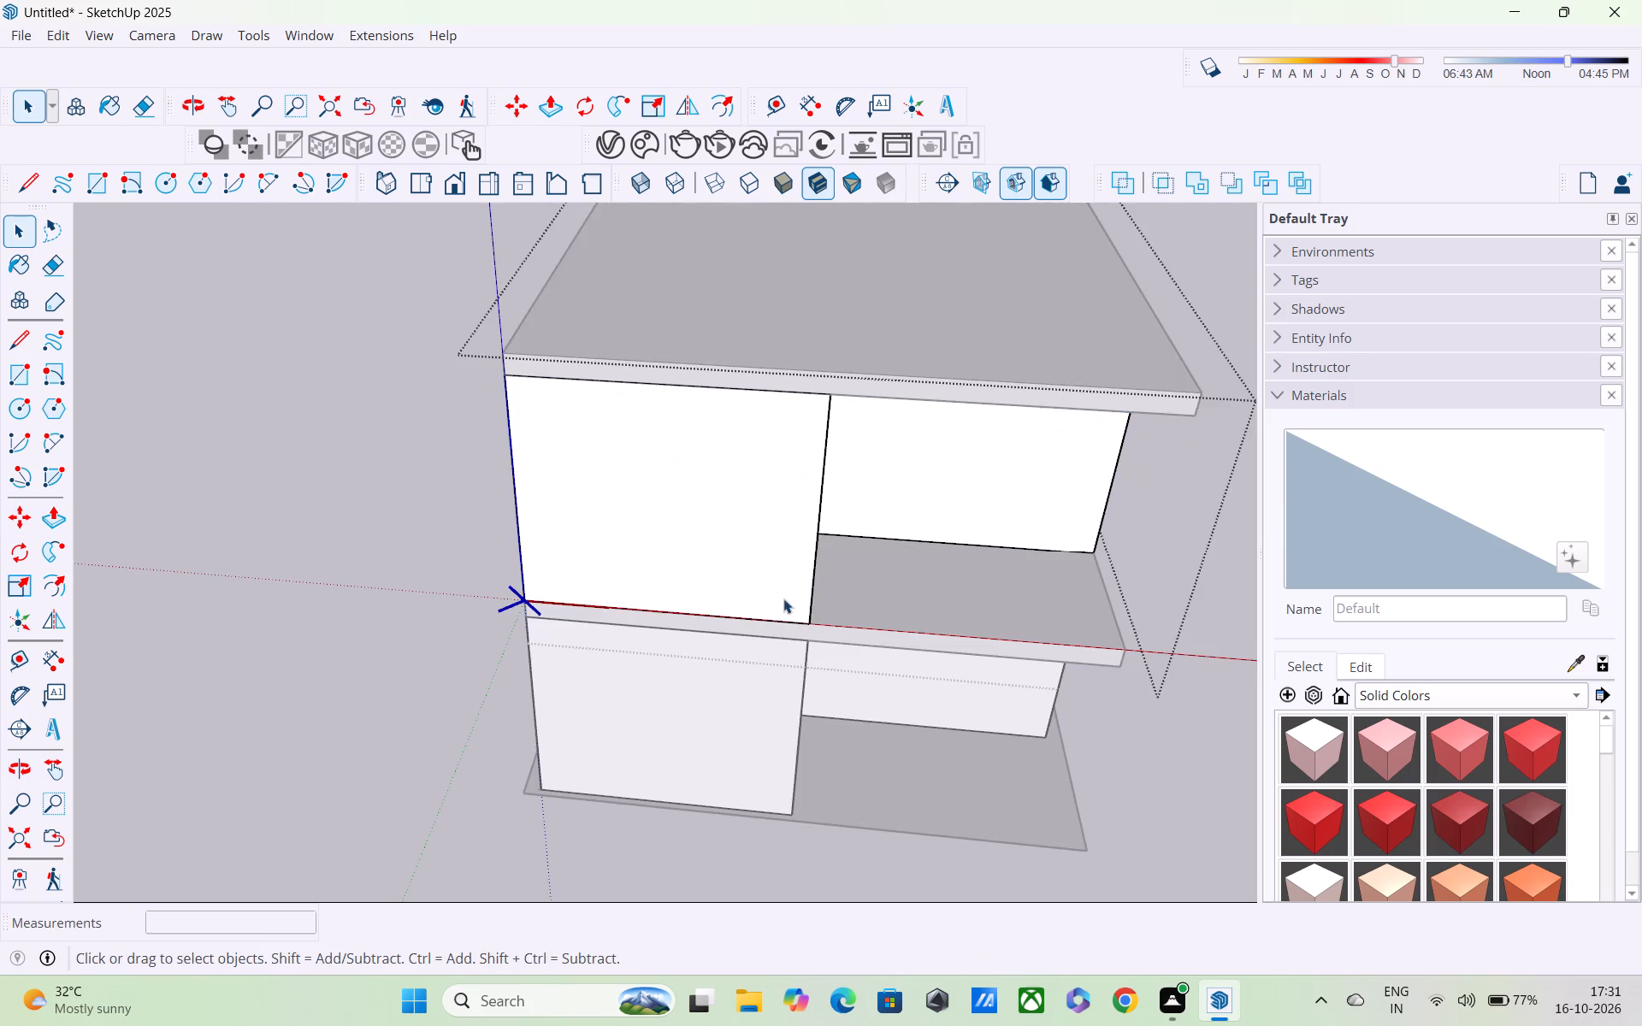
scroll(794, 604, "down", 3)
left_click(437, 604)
Copy the second-storey wall component by its bottom outer front corner onto the top slab's matching top corner, forming a third storey.
left_click(648, 565)
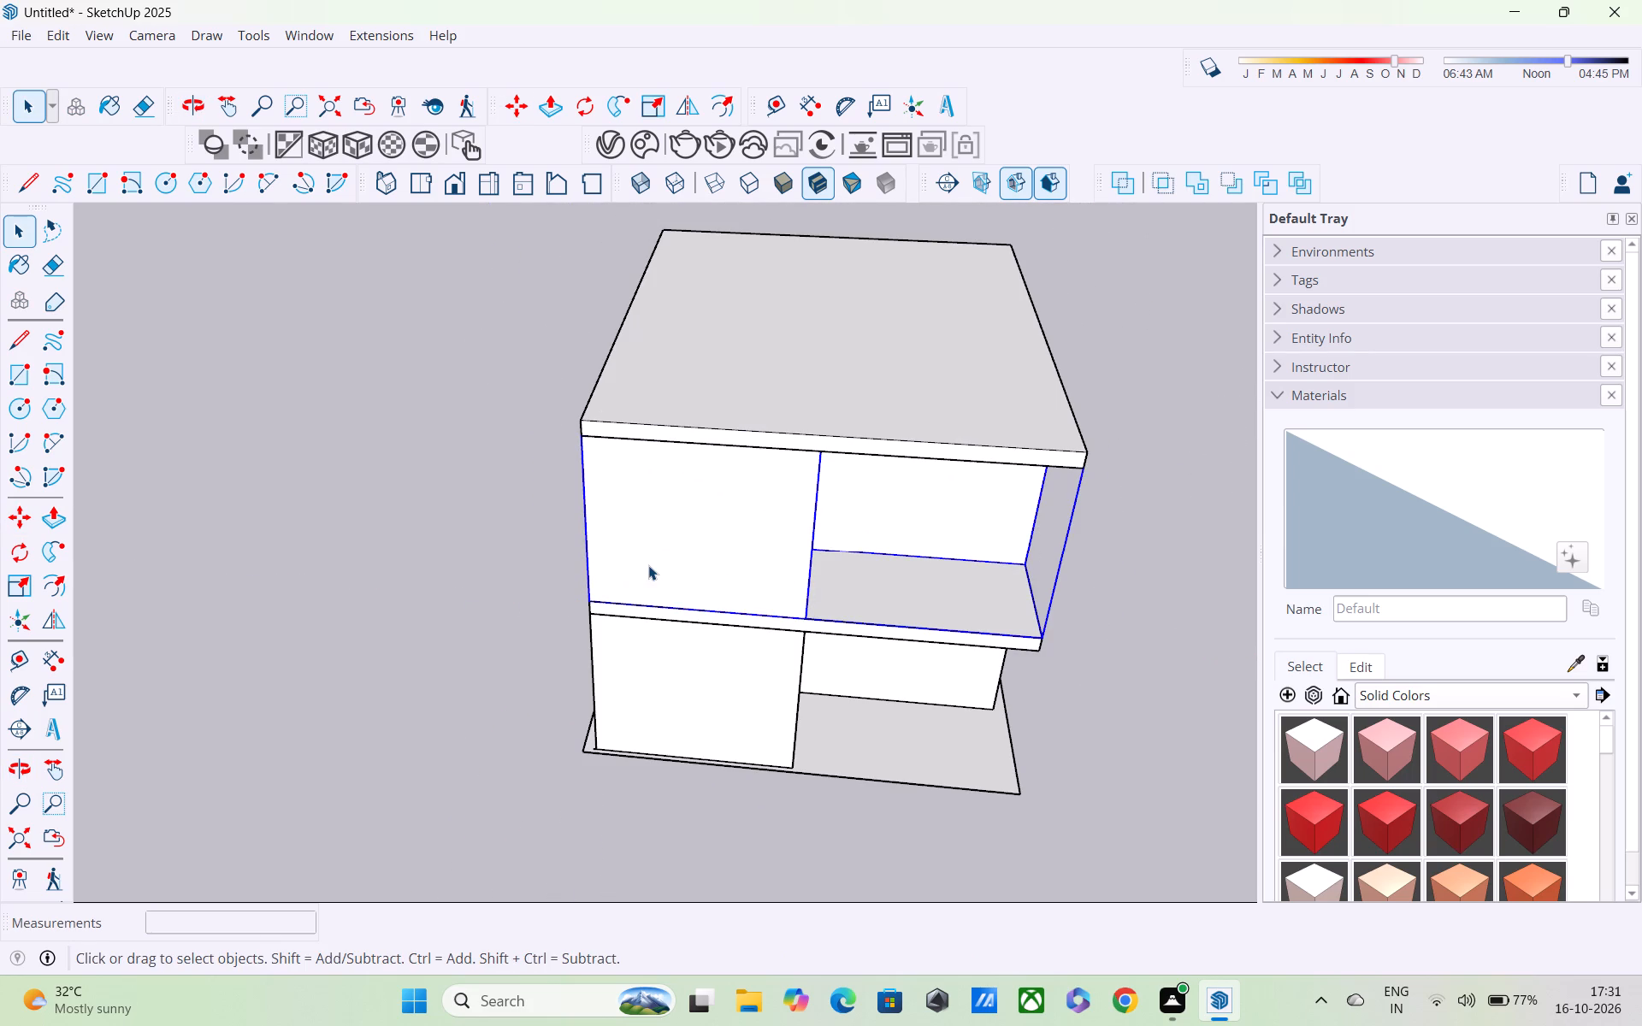
key("m")
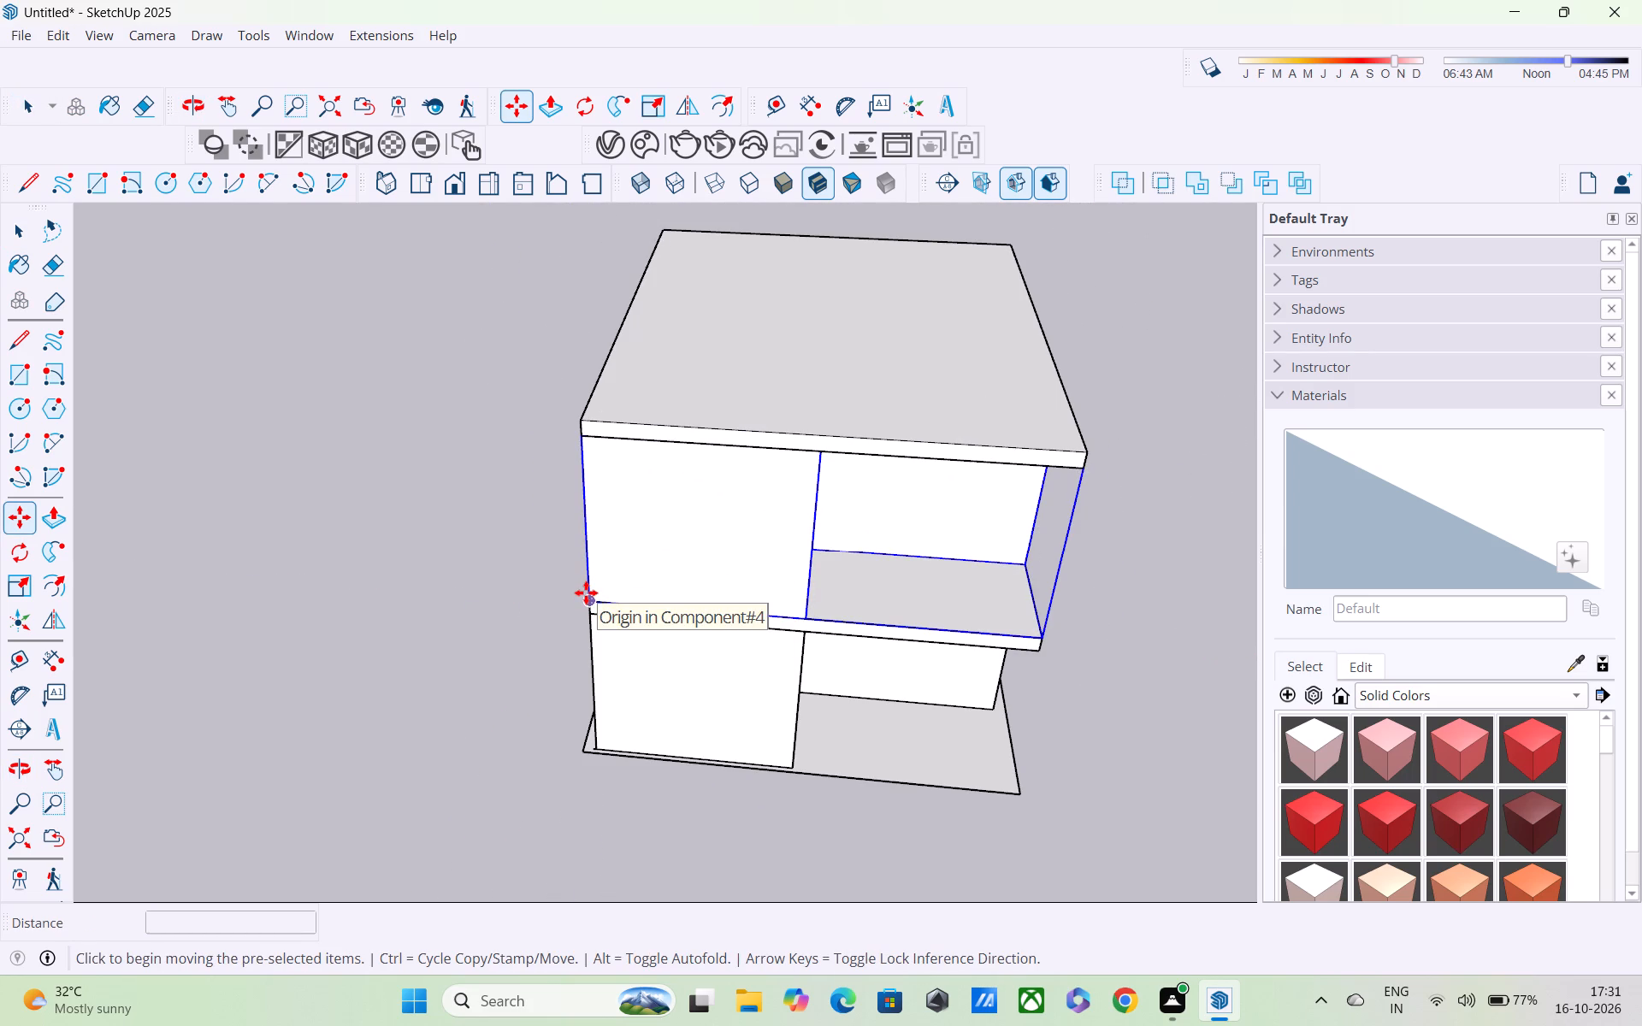
left_click(585, 598)
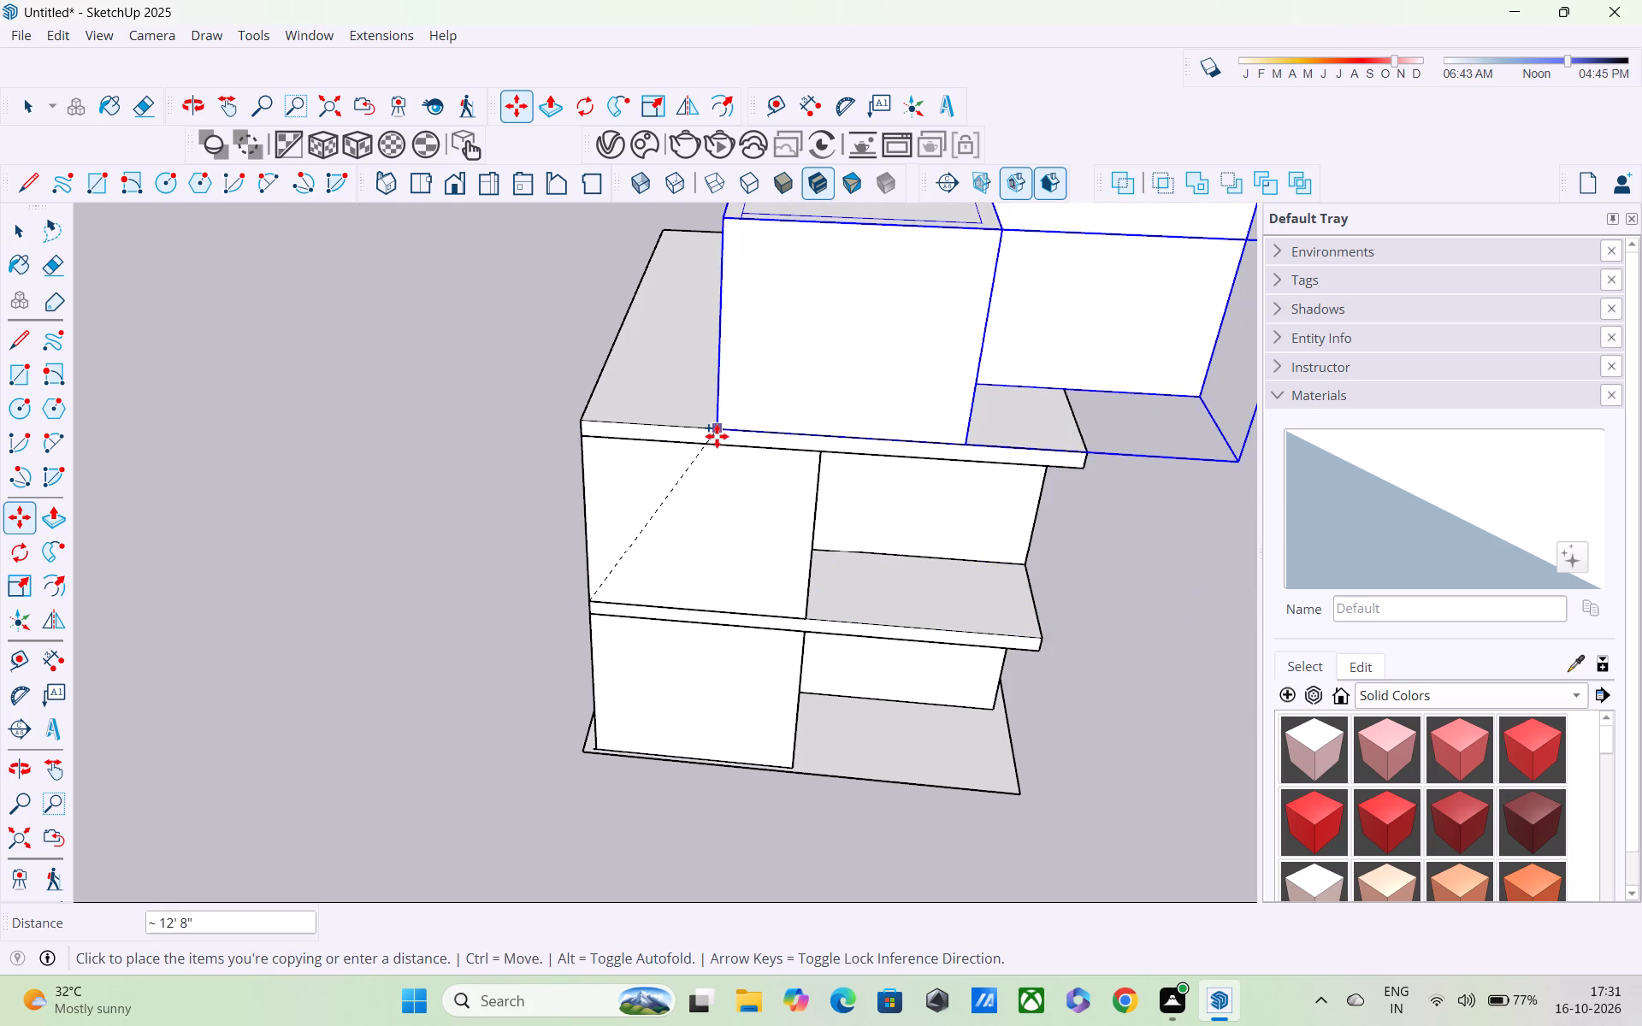
middle_click_drag(716, 452, 770, 660, "shift")
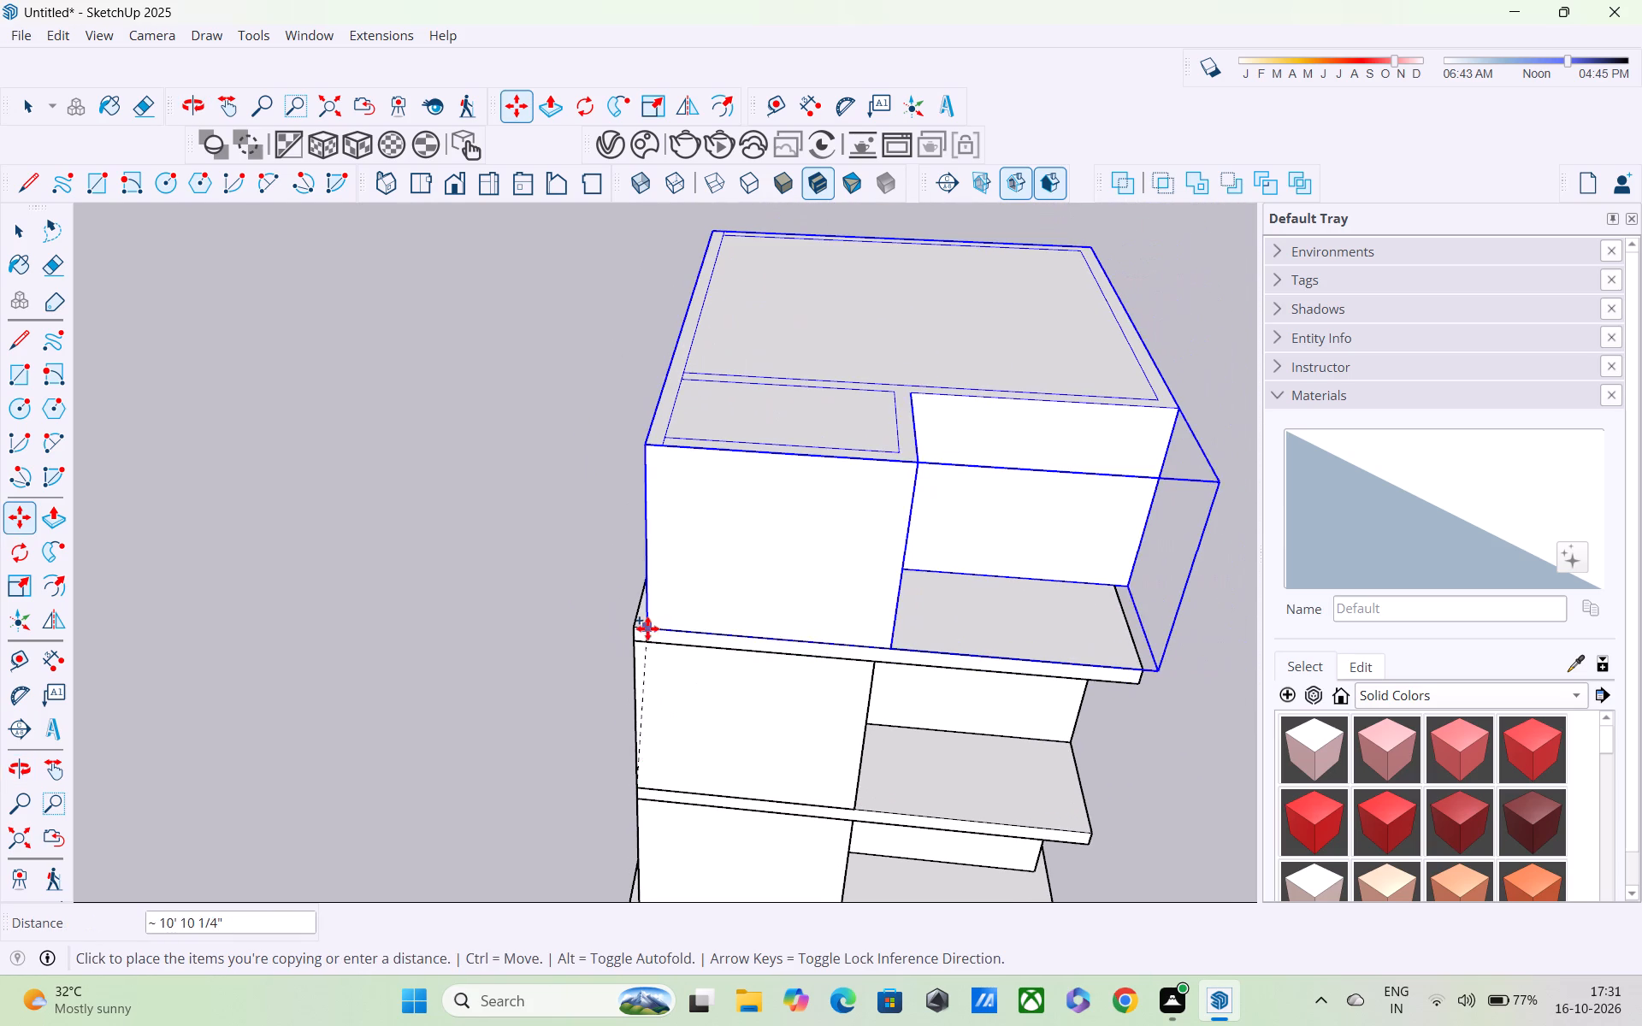
left_click(632, 626)
Examine the stacked walls and slabs of the three storeys from several sides.
middle_click_drag(696, 646, 676, 602)
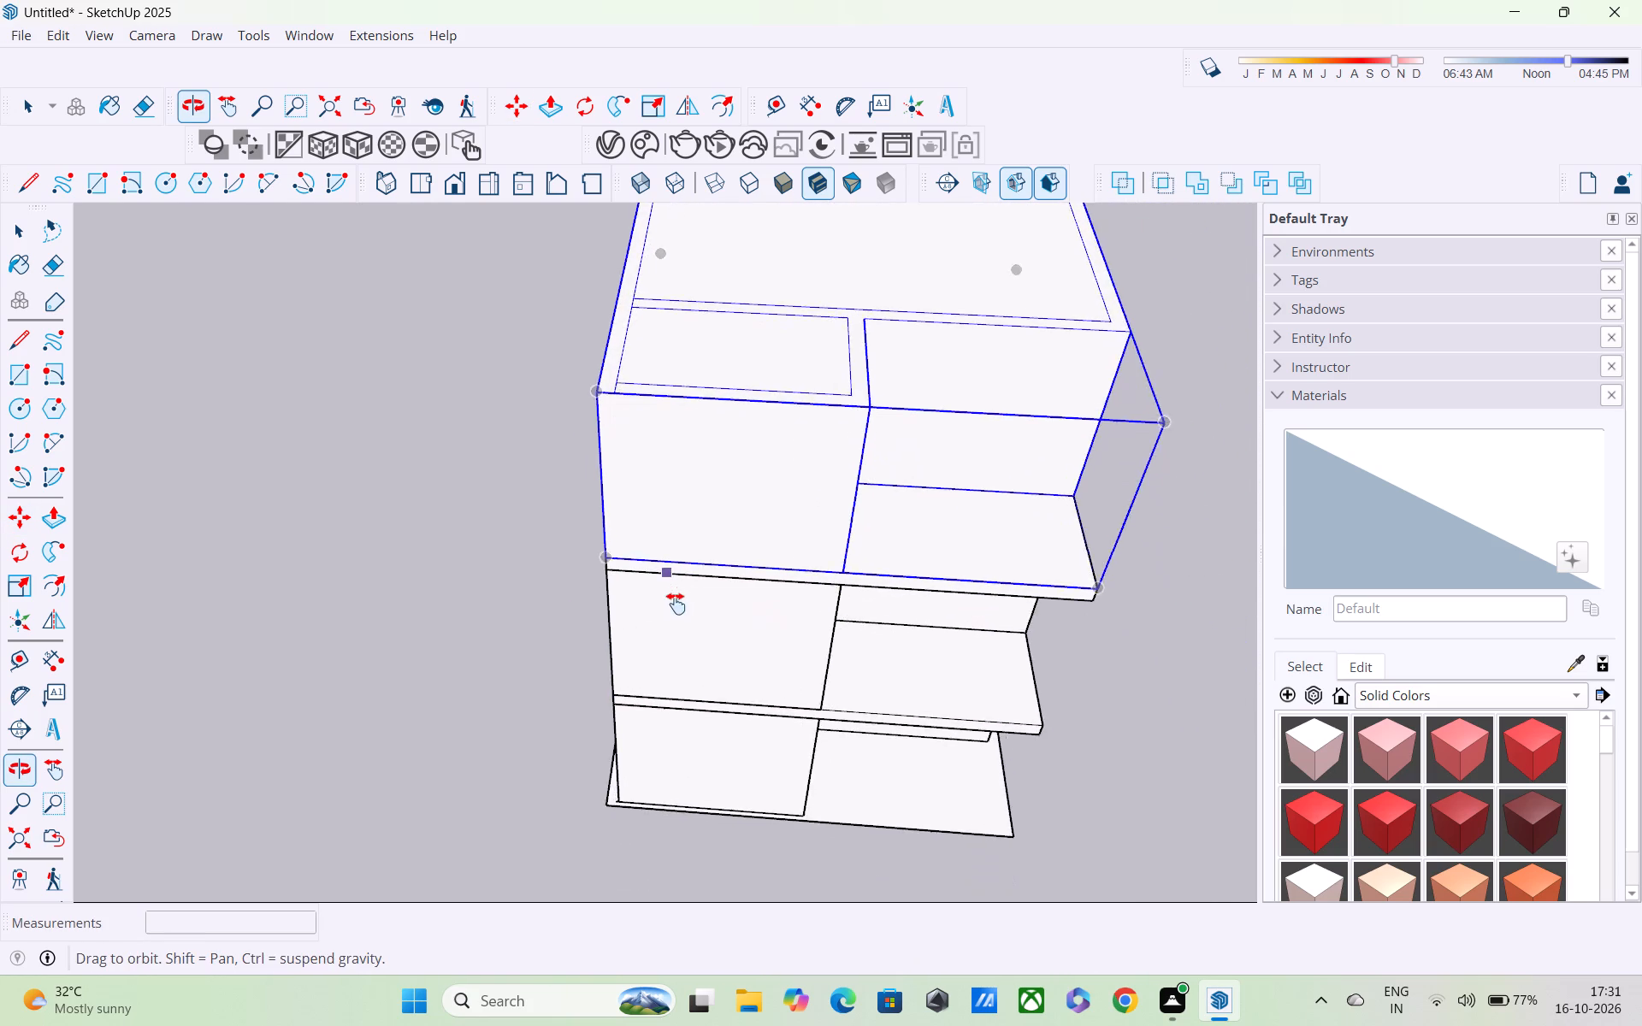
middle_click_drag(676, 602, 676, 603)
scroll(676, 601, "up", 1)
scroll(676, 601, "down", 5)
middle_click_drag(719, 663, 715, 509)
scroll(765, 536, "up", 5)
middle_click_drag(778, 528, 802, 606, "shift")
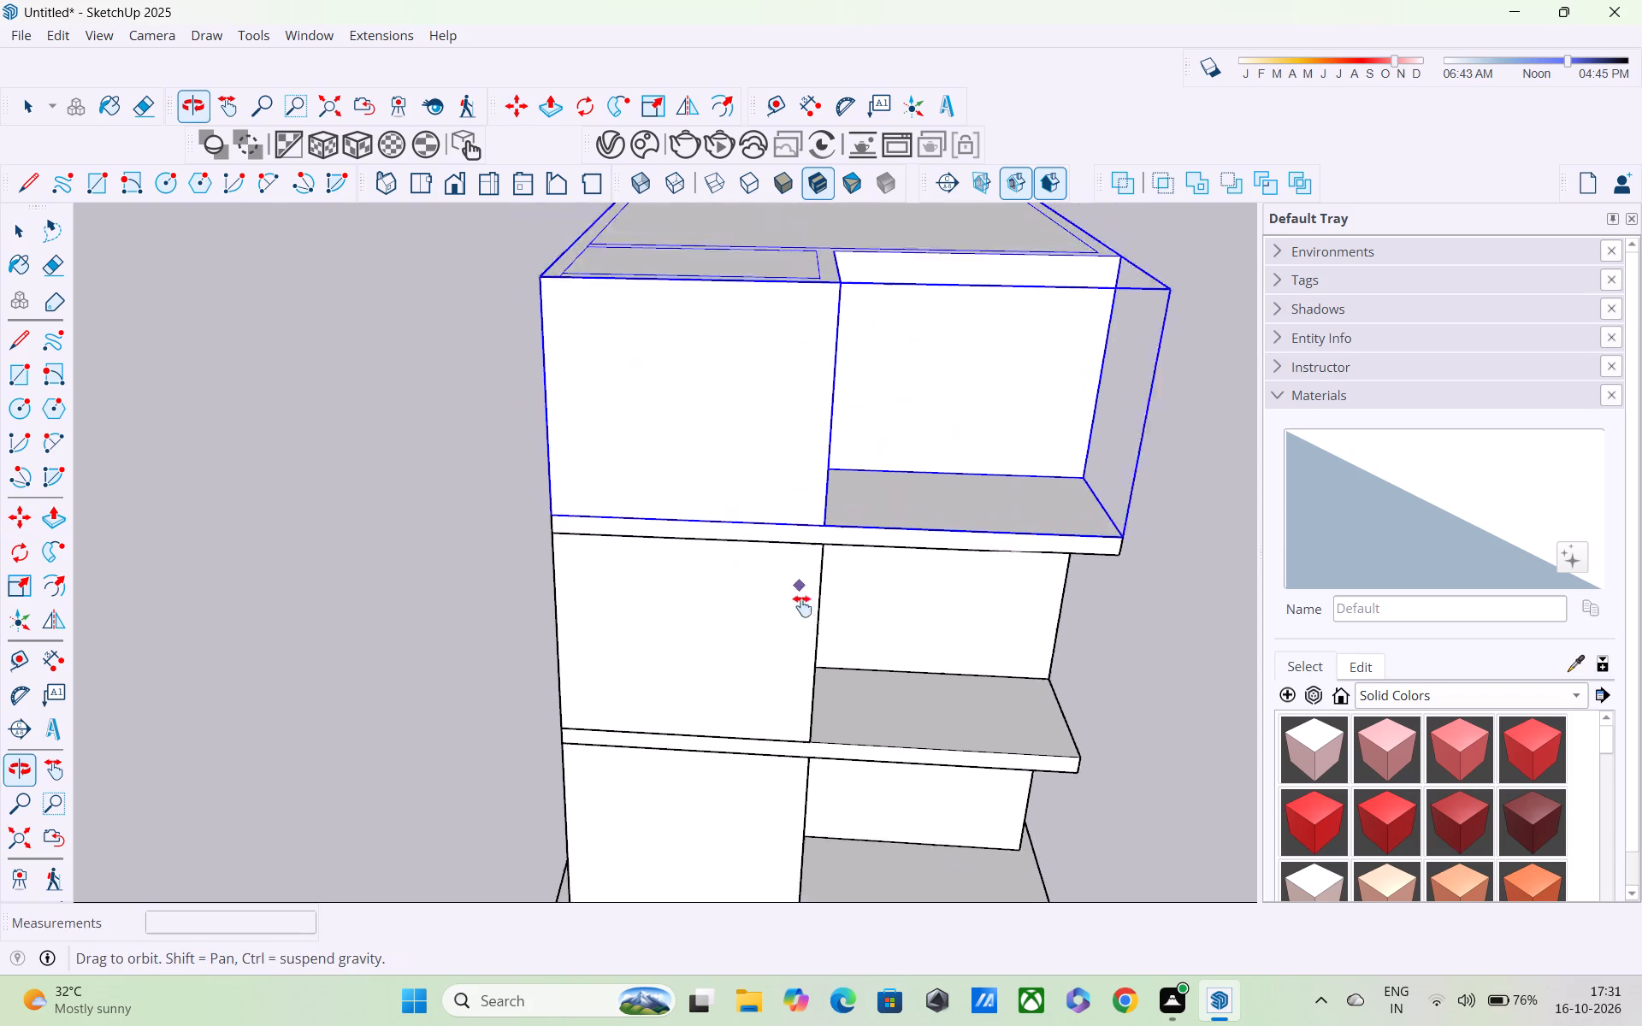
middle_click_drag(802, 606, 794, 758, "shift")
scroll(780, 740, "up", 1, "shift")
scroll(759, 690, "down", 4)
middle_click_drag(759, 688, 410, 580)
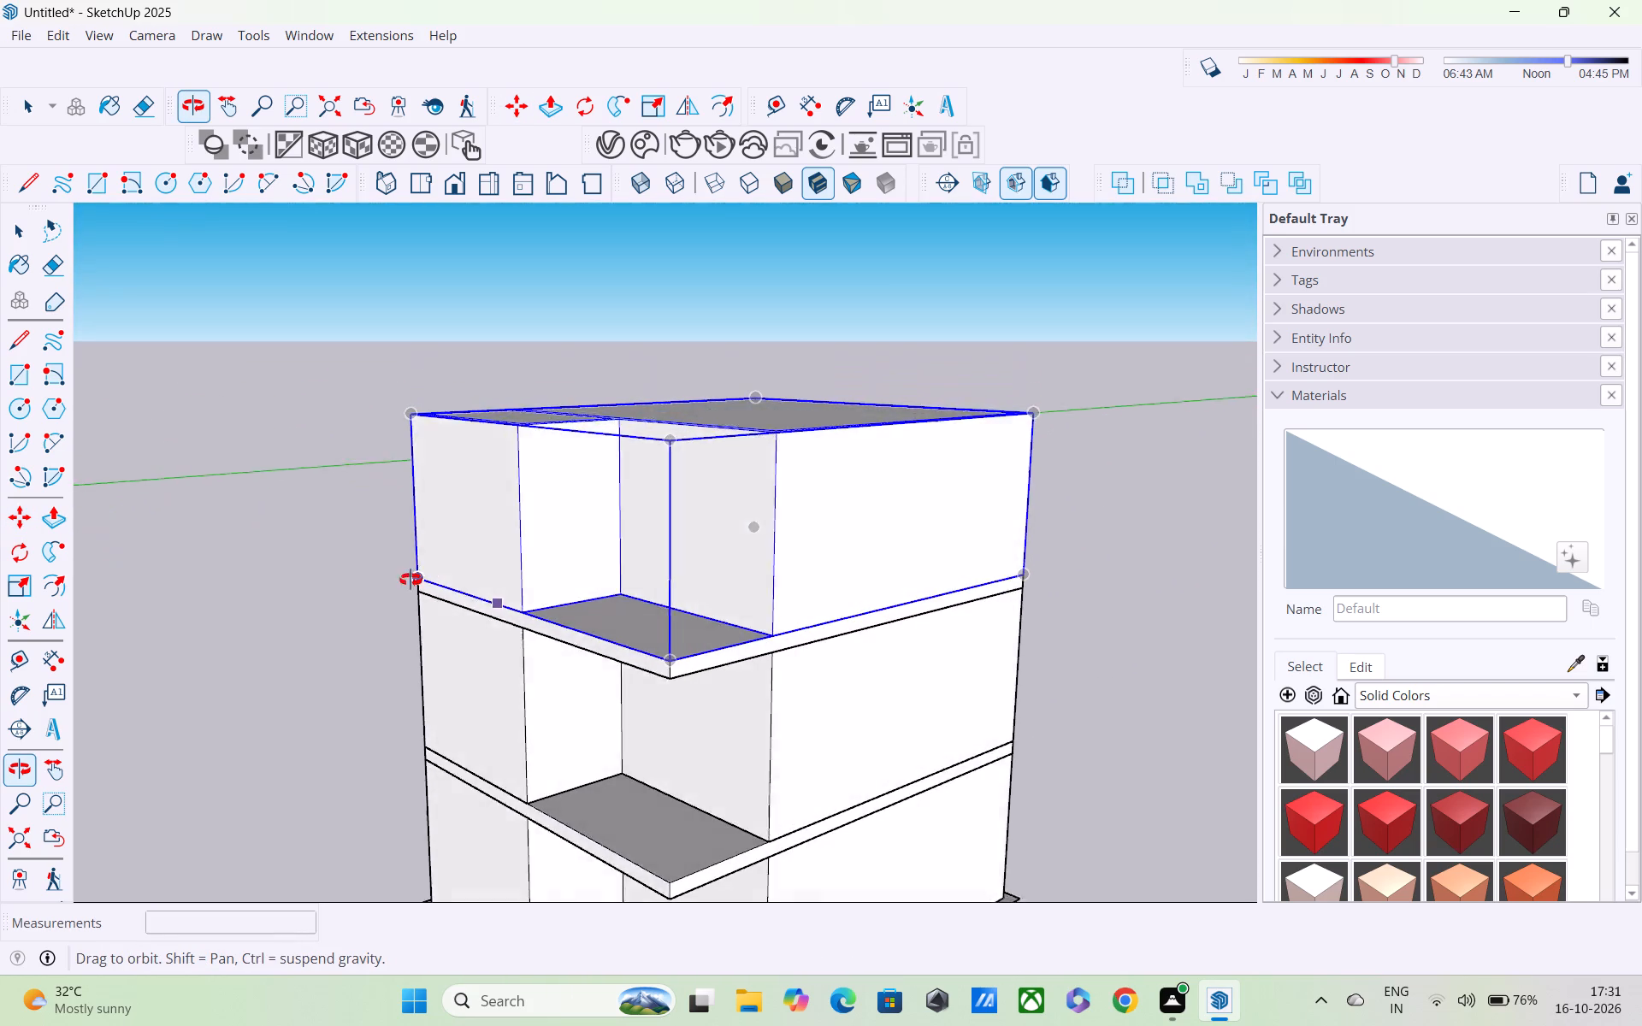
middle_click_drag(410, 580, 374, 598)
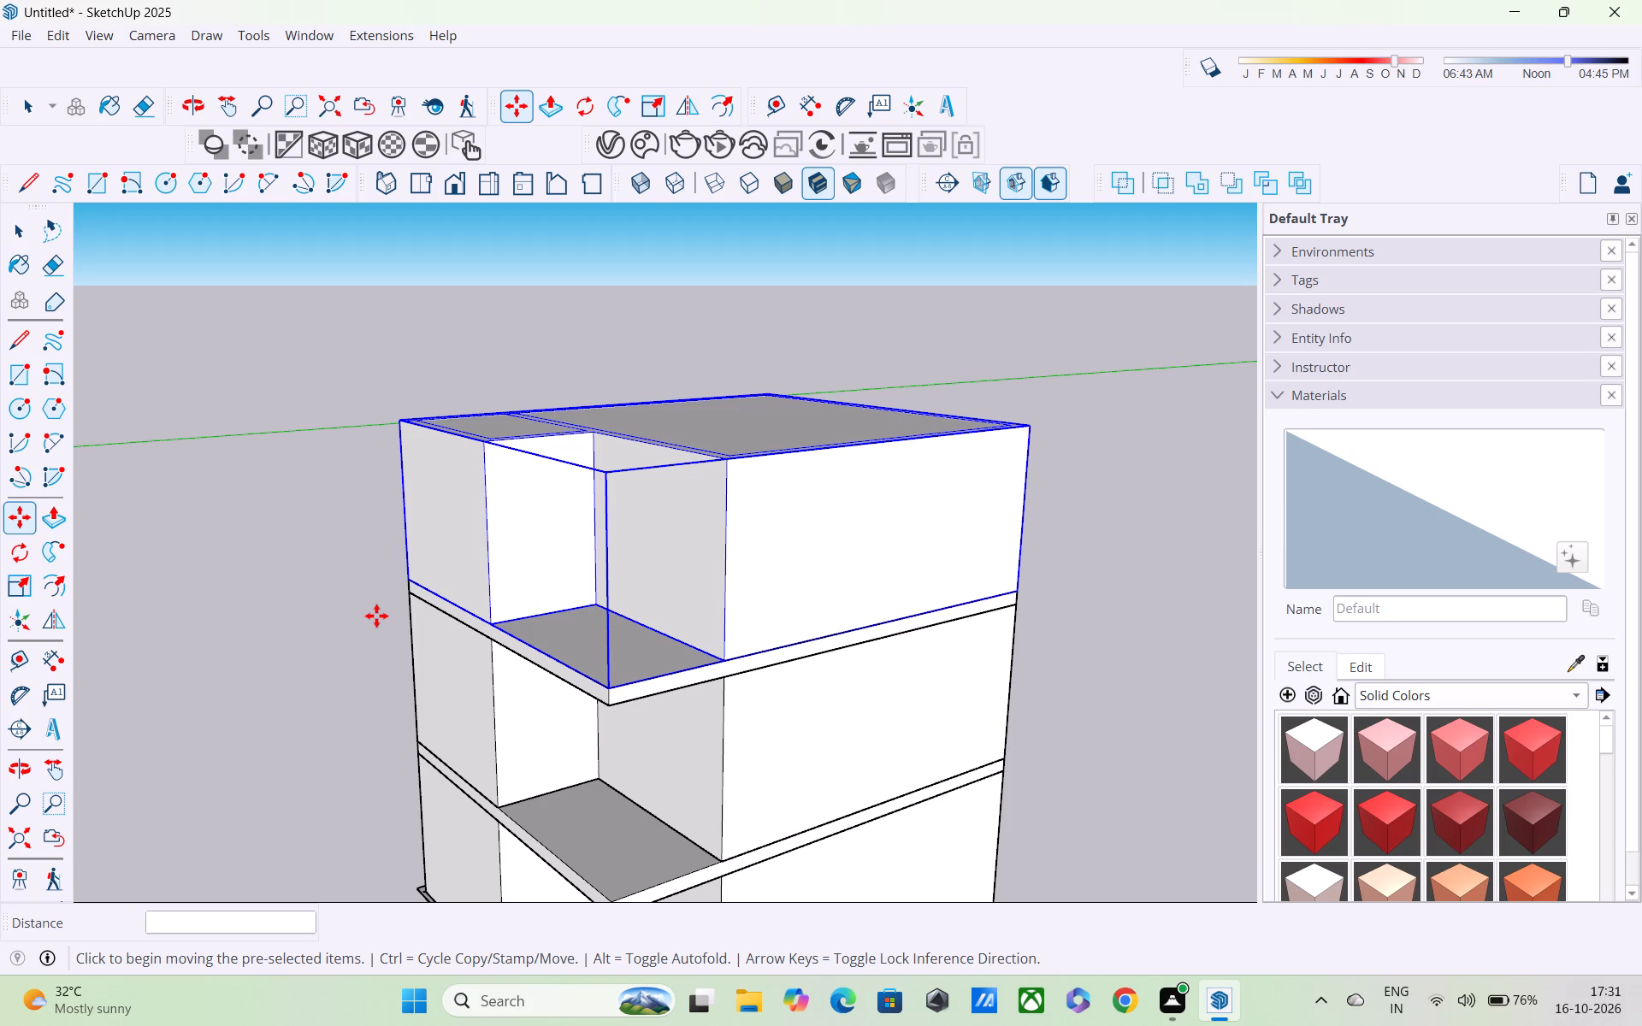
scroll(381, 639, "down", 6)
scroll(413, 786, "down", 2)
middle_click_drag(394, 779, 461, 590, "shift")
scroll(462, 590, "down", 2)
middle_click_drag(487, 621, 739, 691)
scroll(743, 681, "up", 4)
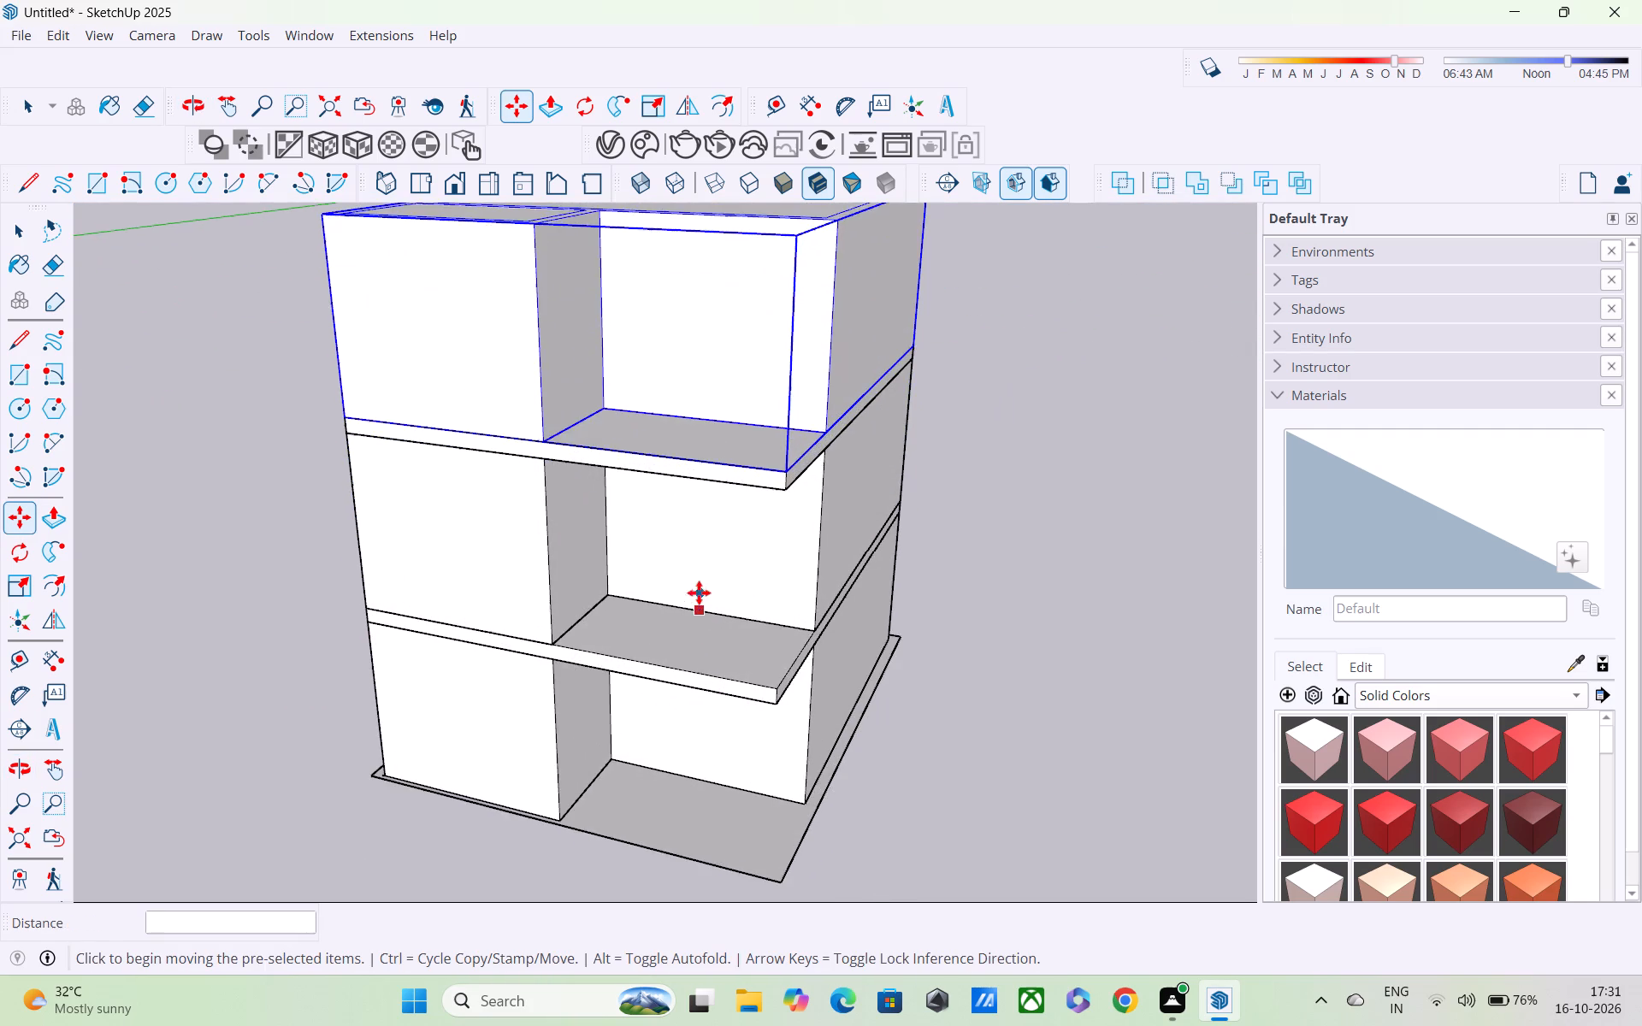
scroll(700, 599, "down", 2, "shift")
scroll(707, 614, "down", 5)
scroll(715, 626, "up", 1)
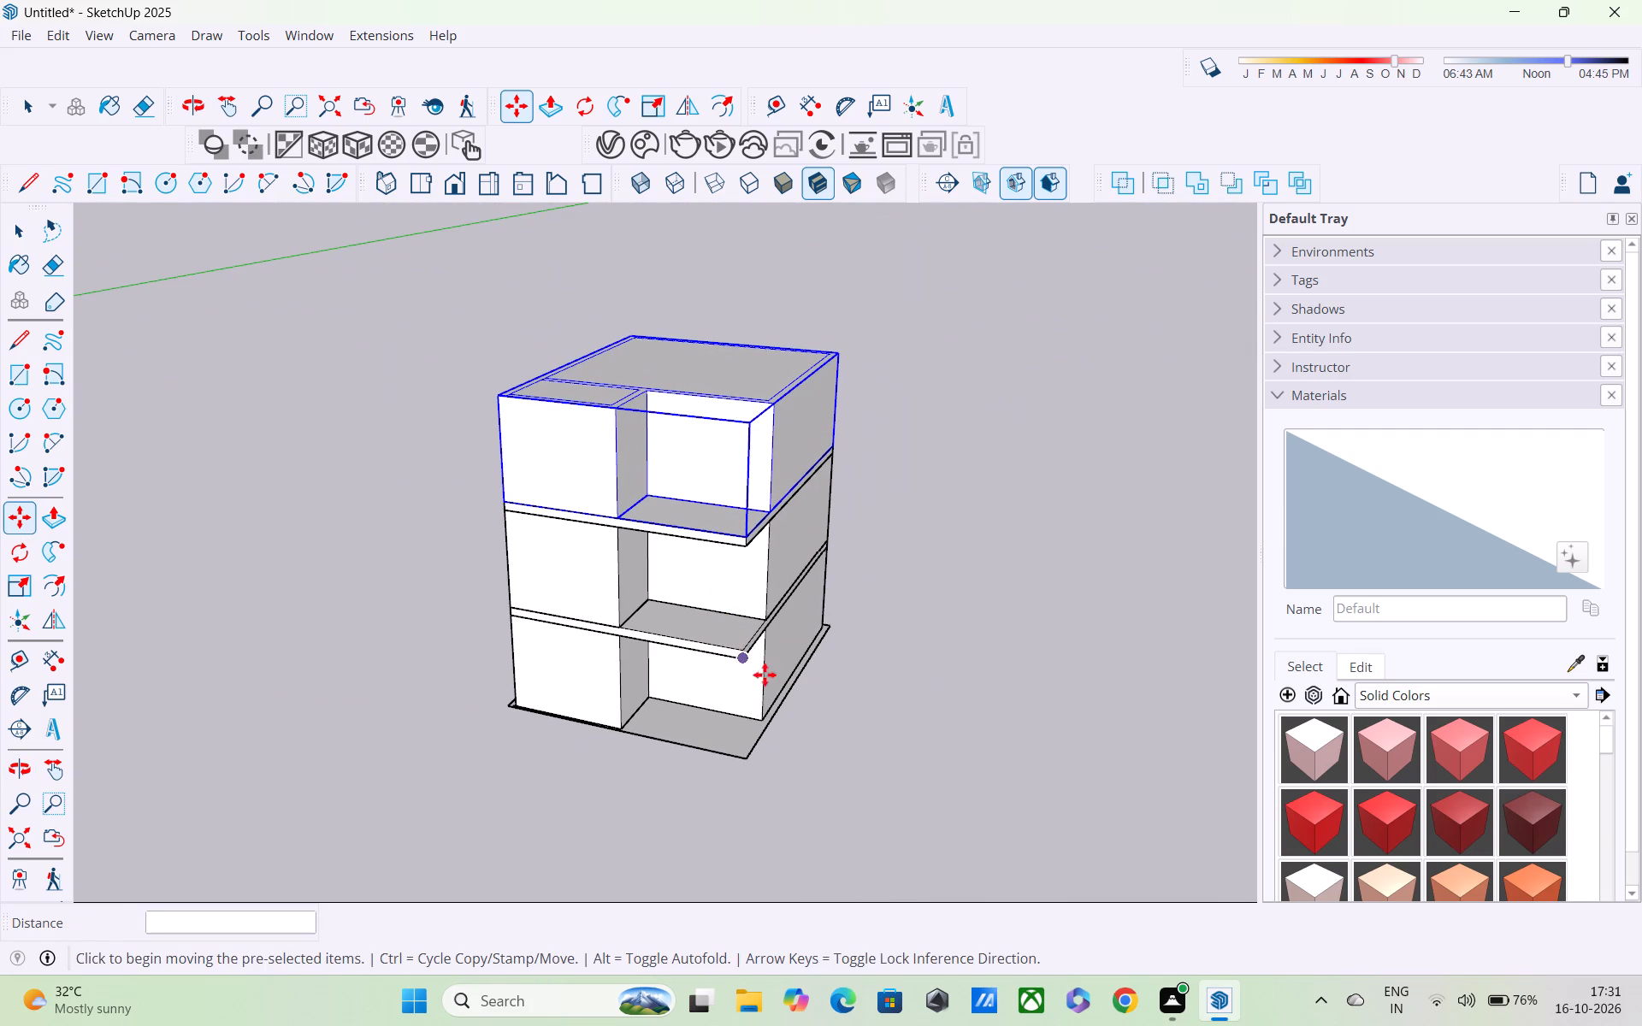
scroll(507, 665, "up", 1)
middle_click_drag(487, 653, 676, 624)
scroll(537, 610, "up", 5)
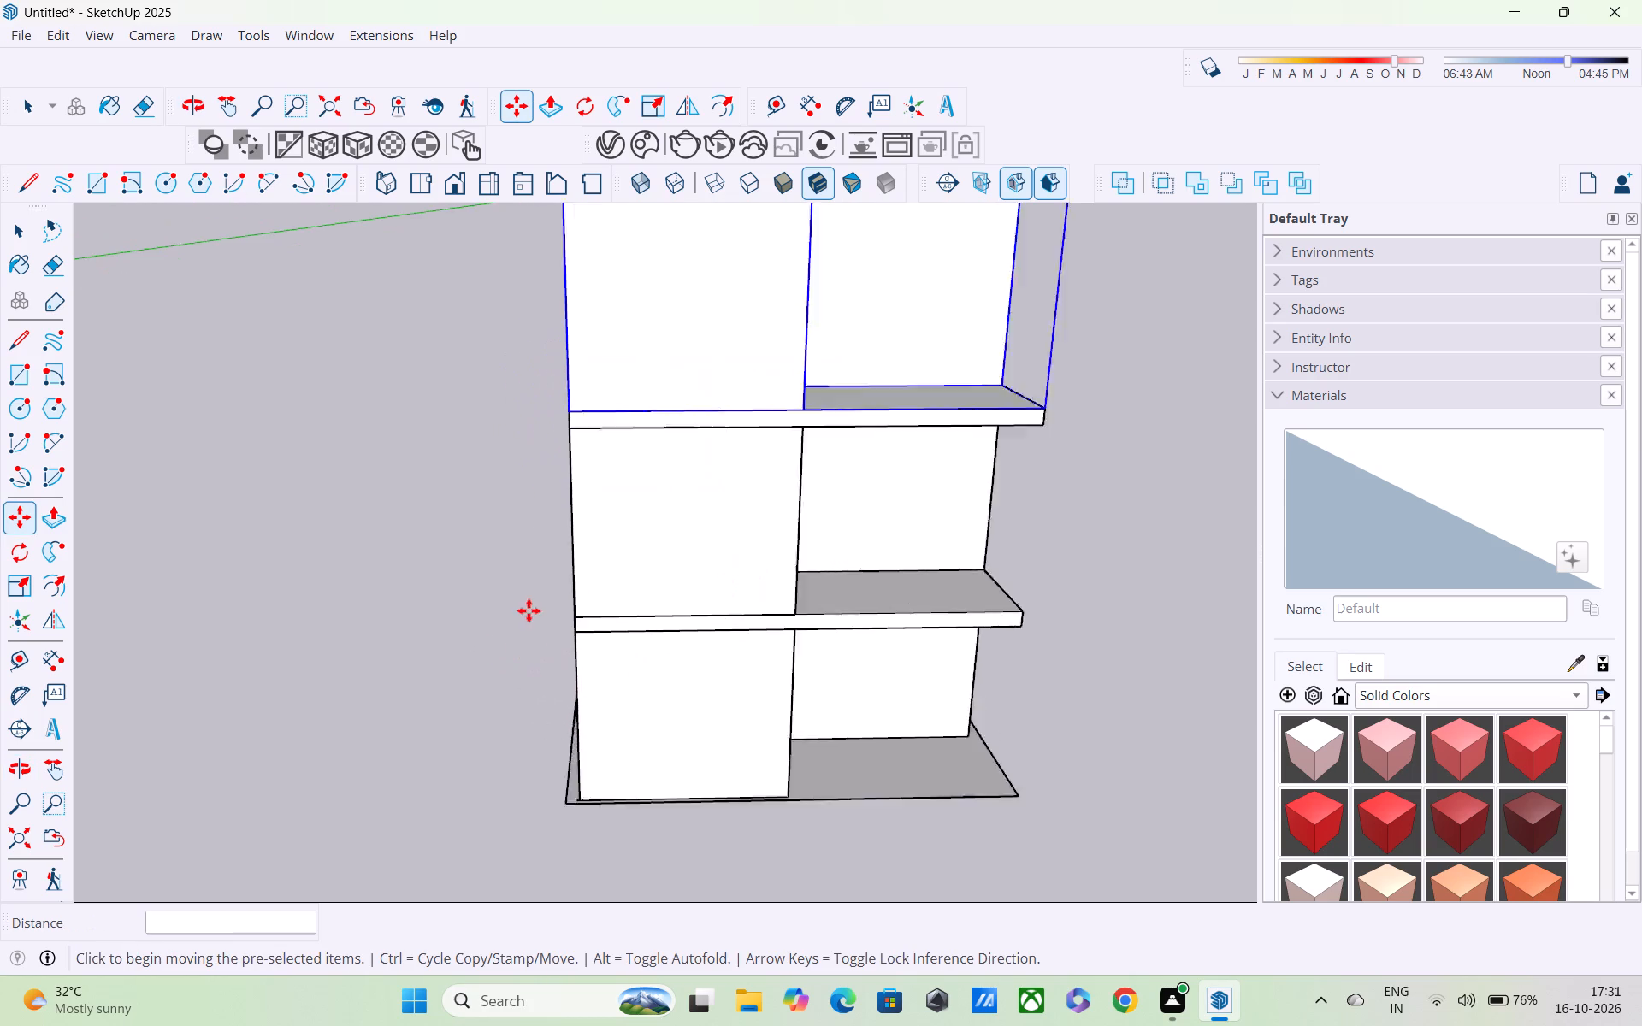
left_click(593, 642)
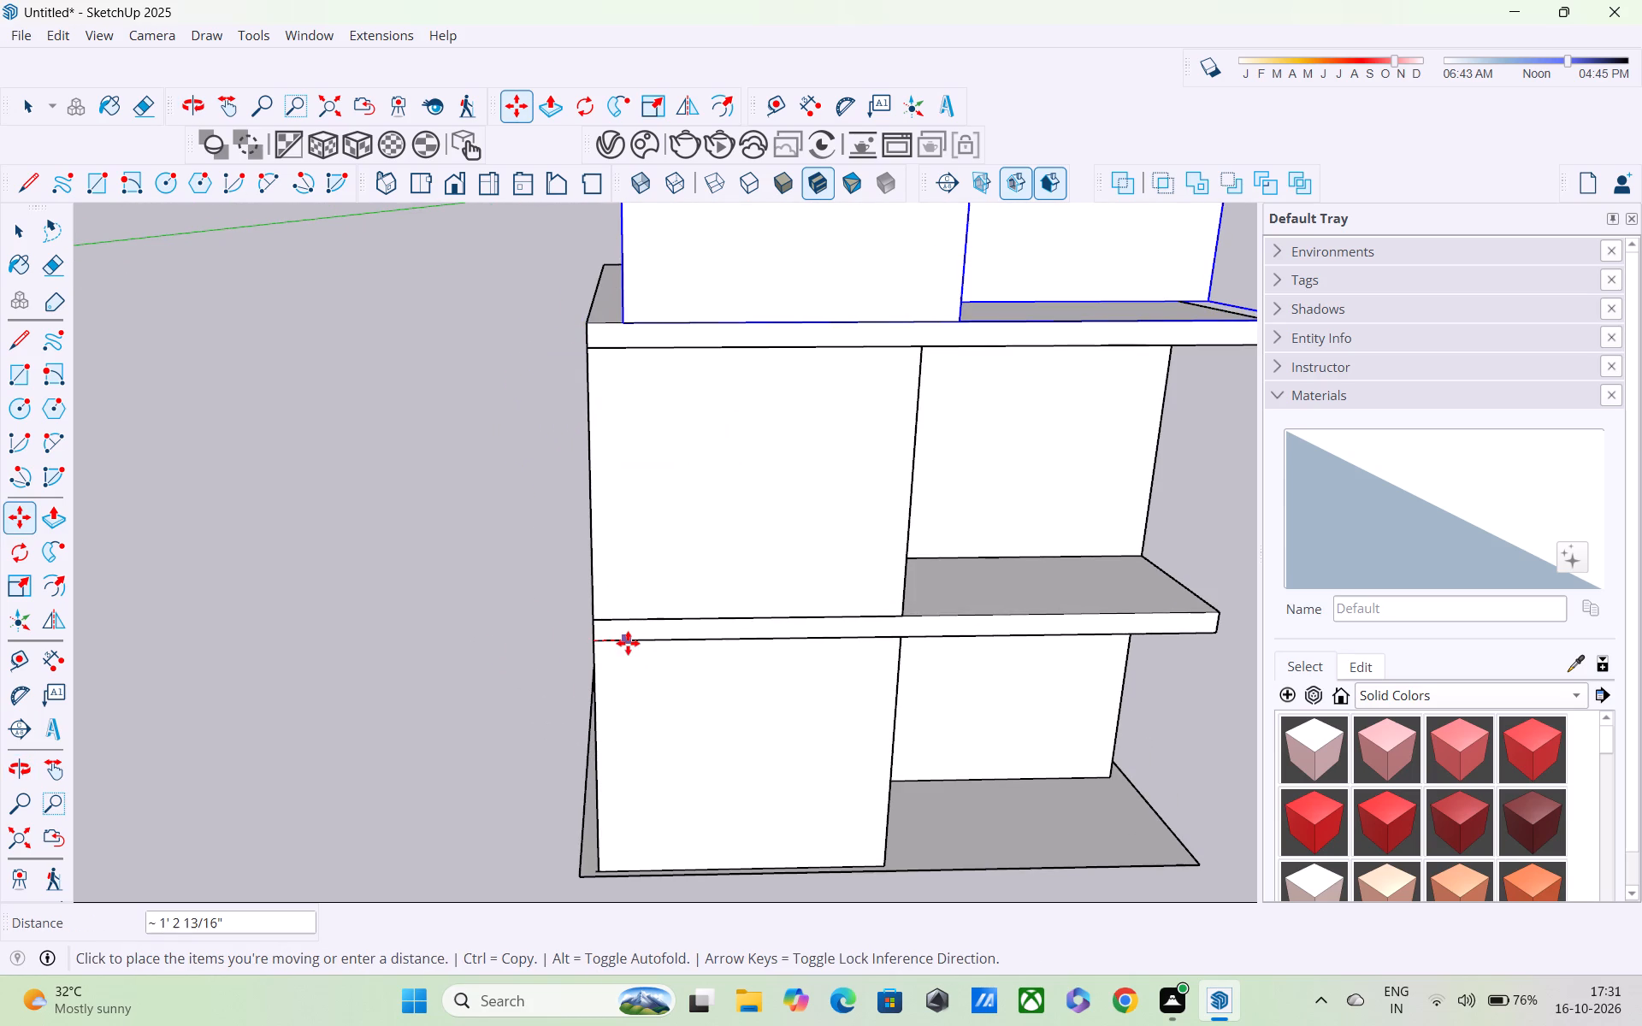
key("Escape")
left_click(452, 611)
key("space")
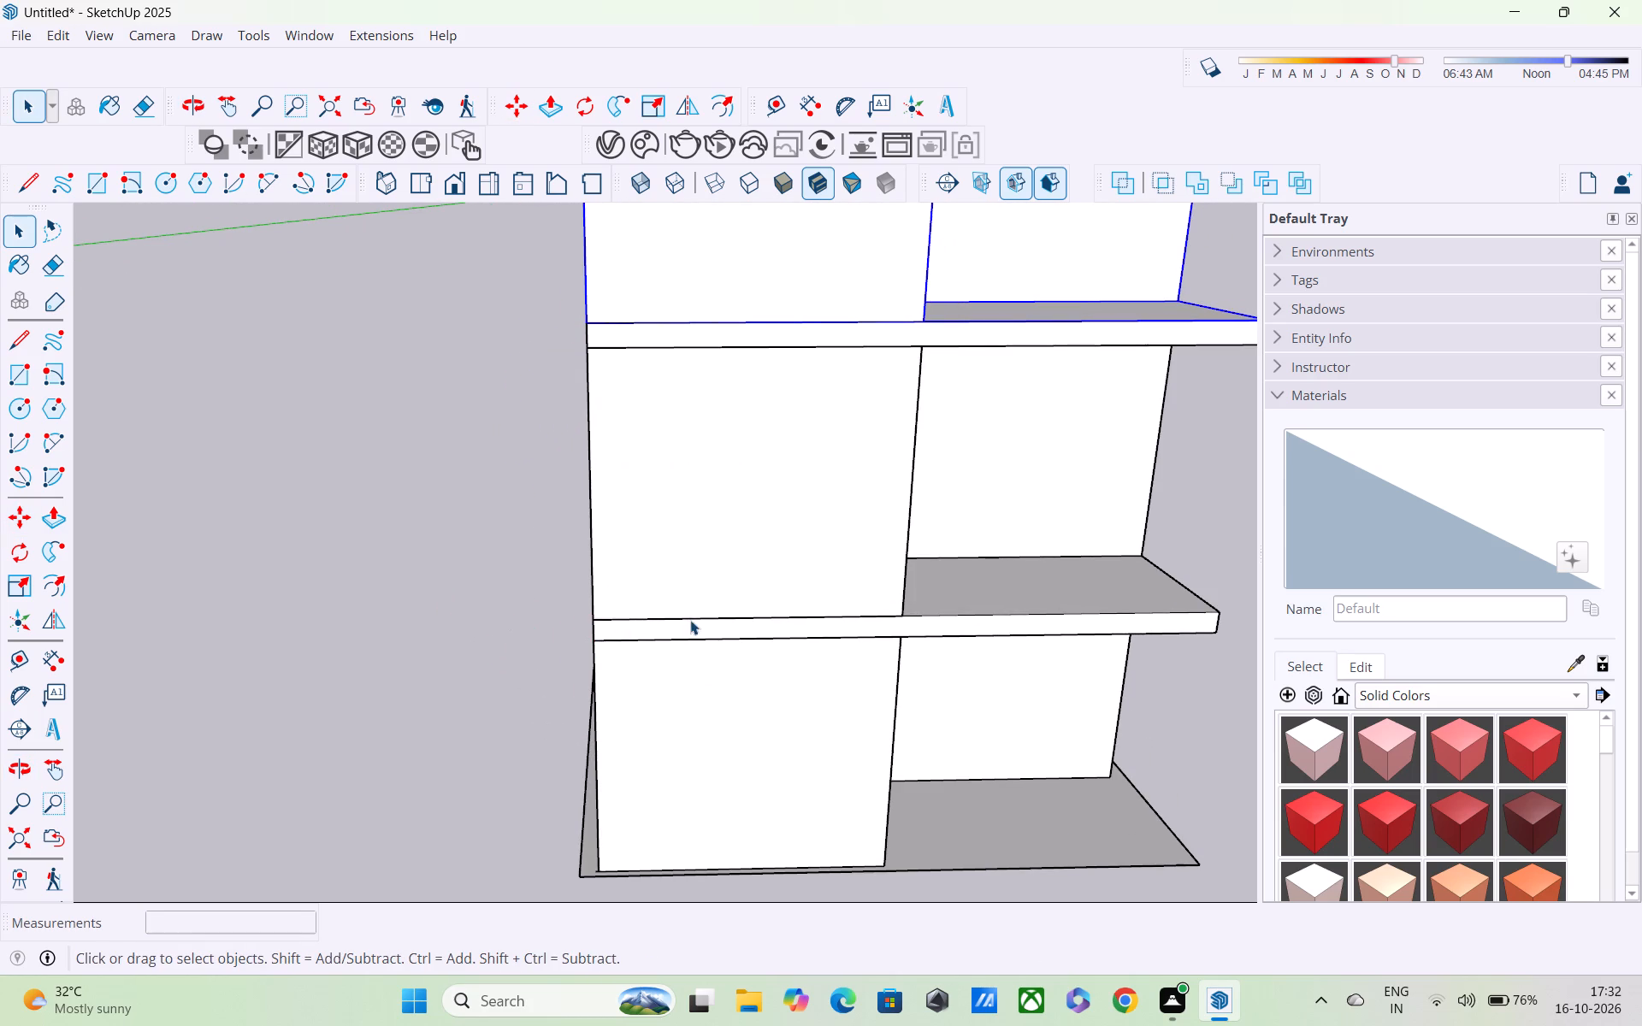
Select the second- and third-storey wall components together with the slab between the first and second storeys.
scroll(690, 617, "down", 4)
middle_click_drag(692, 618, 730, 670, "shift")
scroll(732, 671, "up", 1, "shift")
left_click(732, 652)
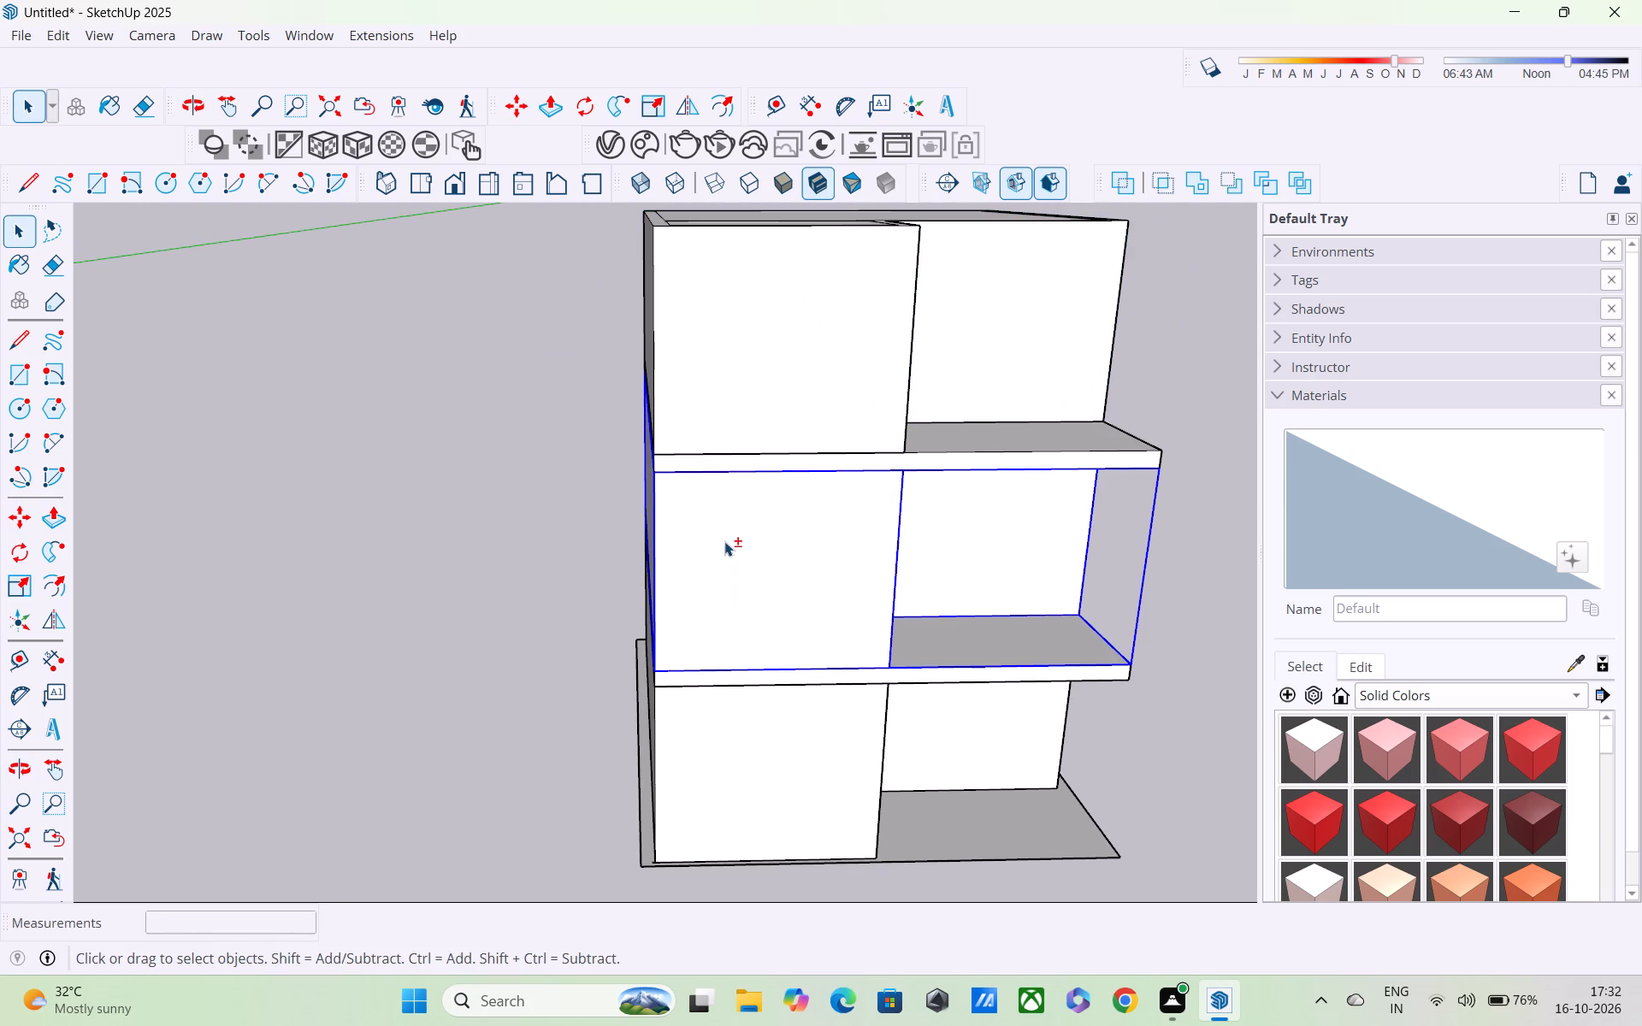
left_click(716, 439, "shift")
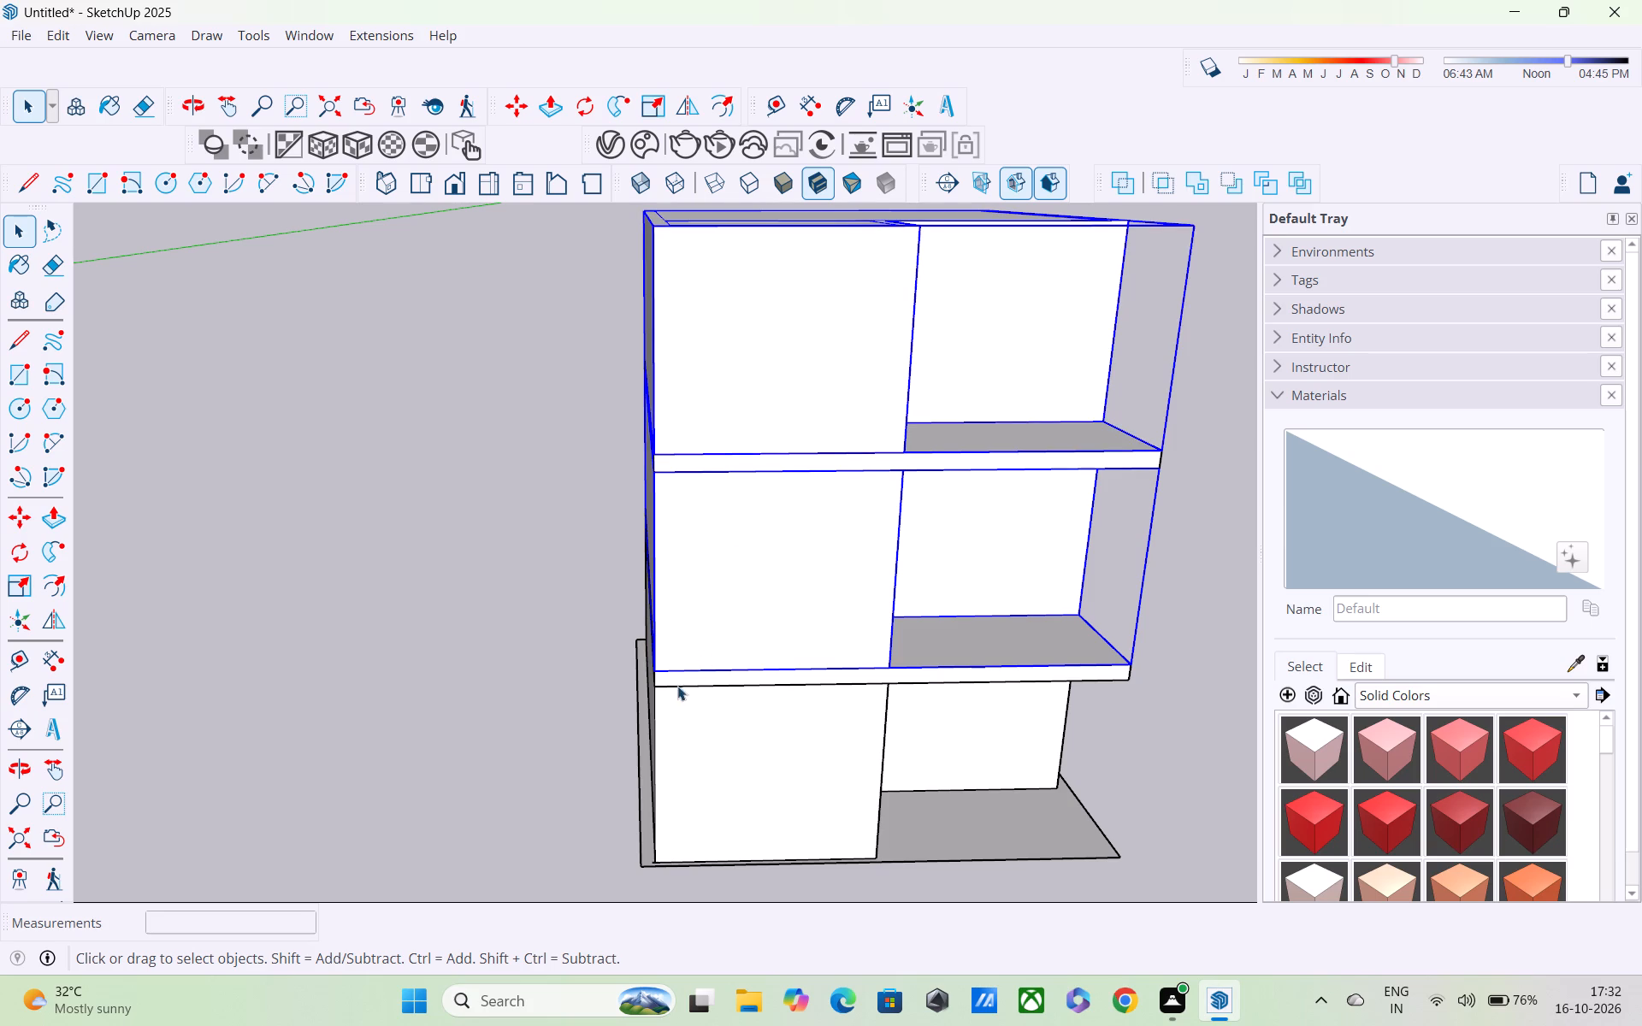
left_click(650, 686, "shift")
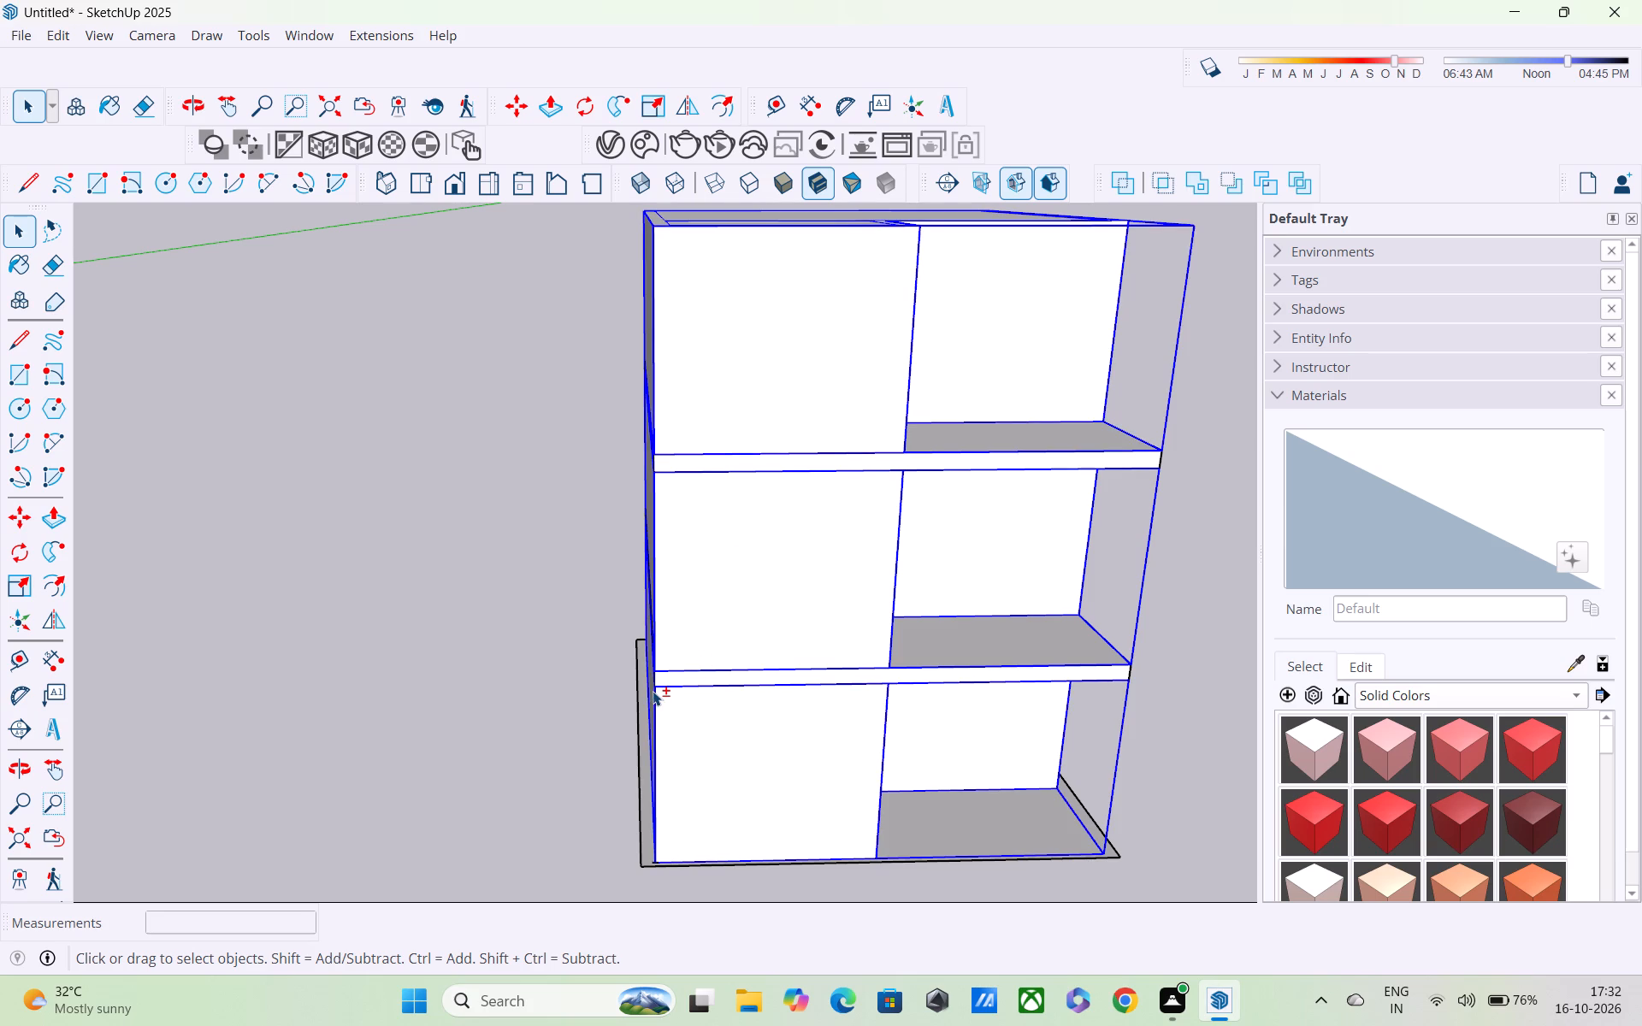
left_click(653, 691, "shift")
scroll(665, 688, "up", 4, "shift")
middle_click_drag(653, 689, 688, 598)
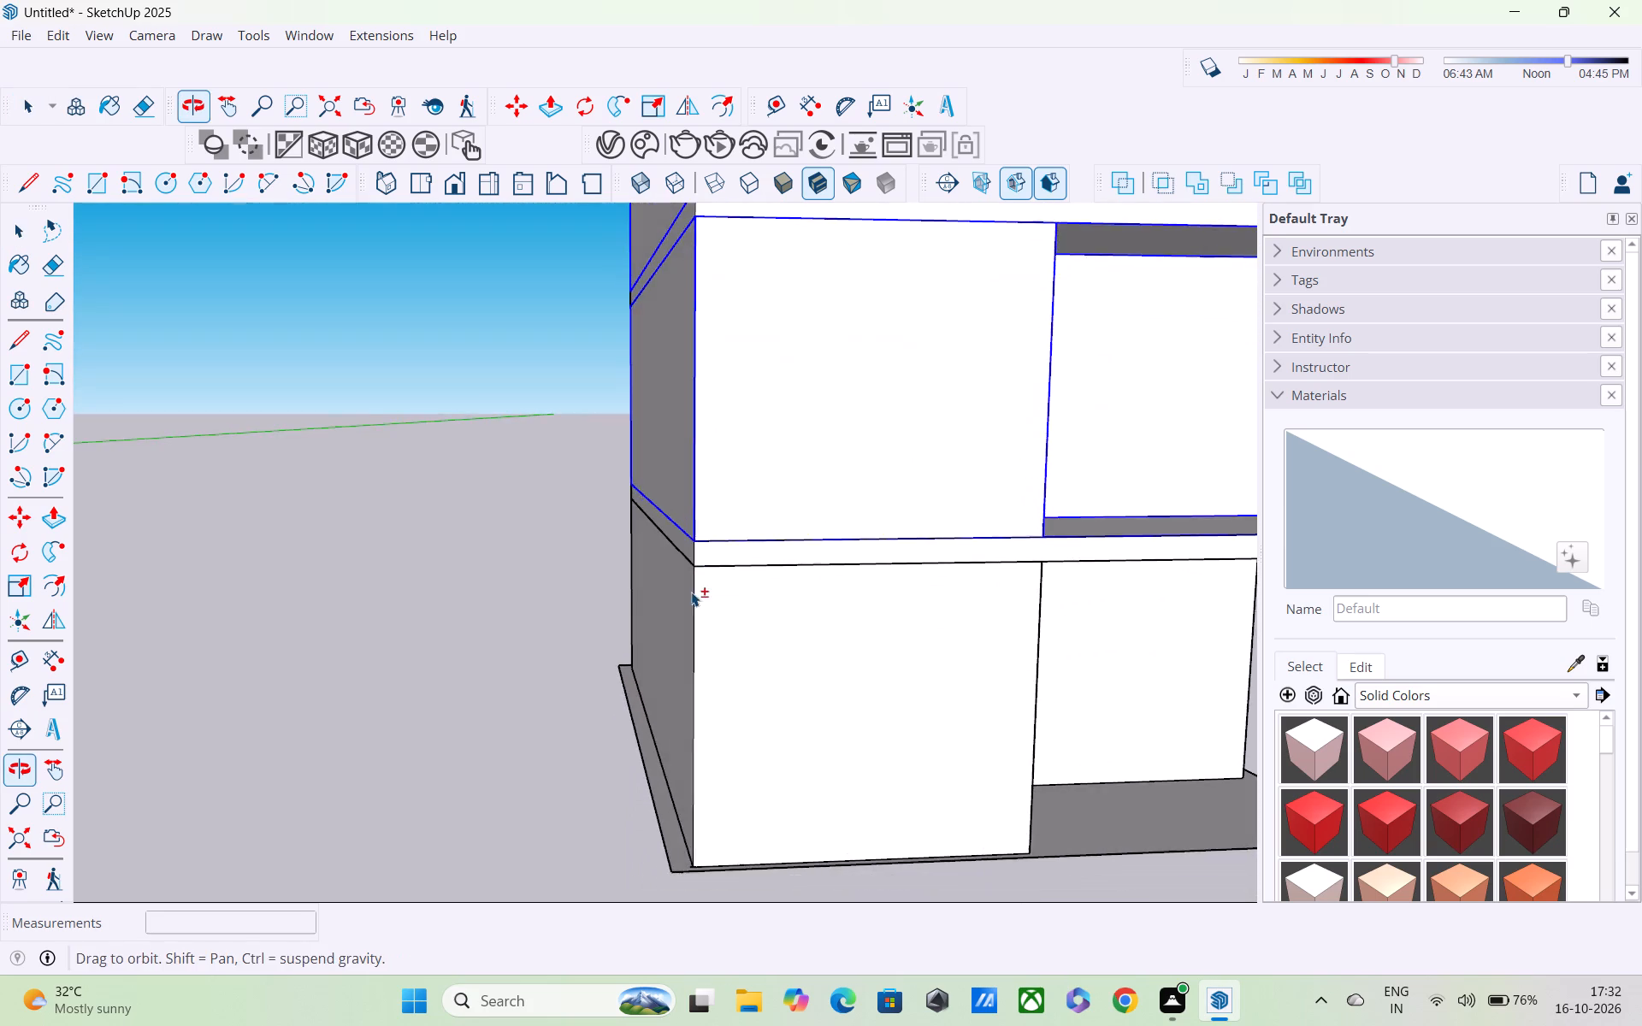
scroll(703, 581, "up", 6, "shift")
left_click(735, 537, "shift")
scroll(729, 557, "down", 5)
middle_click_drag(728, 558, 728, 594, "shift")
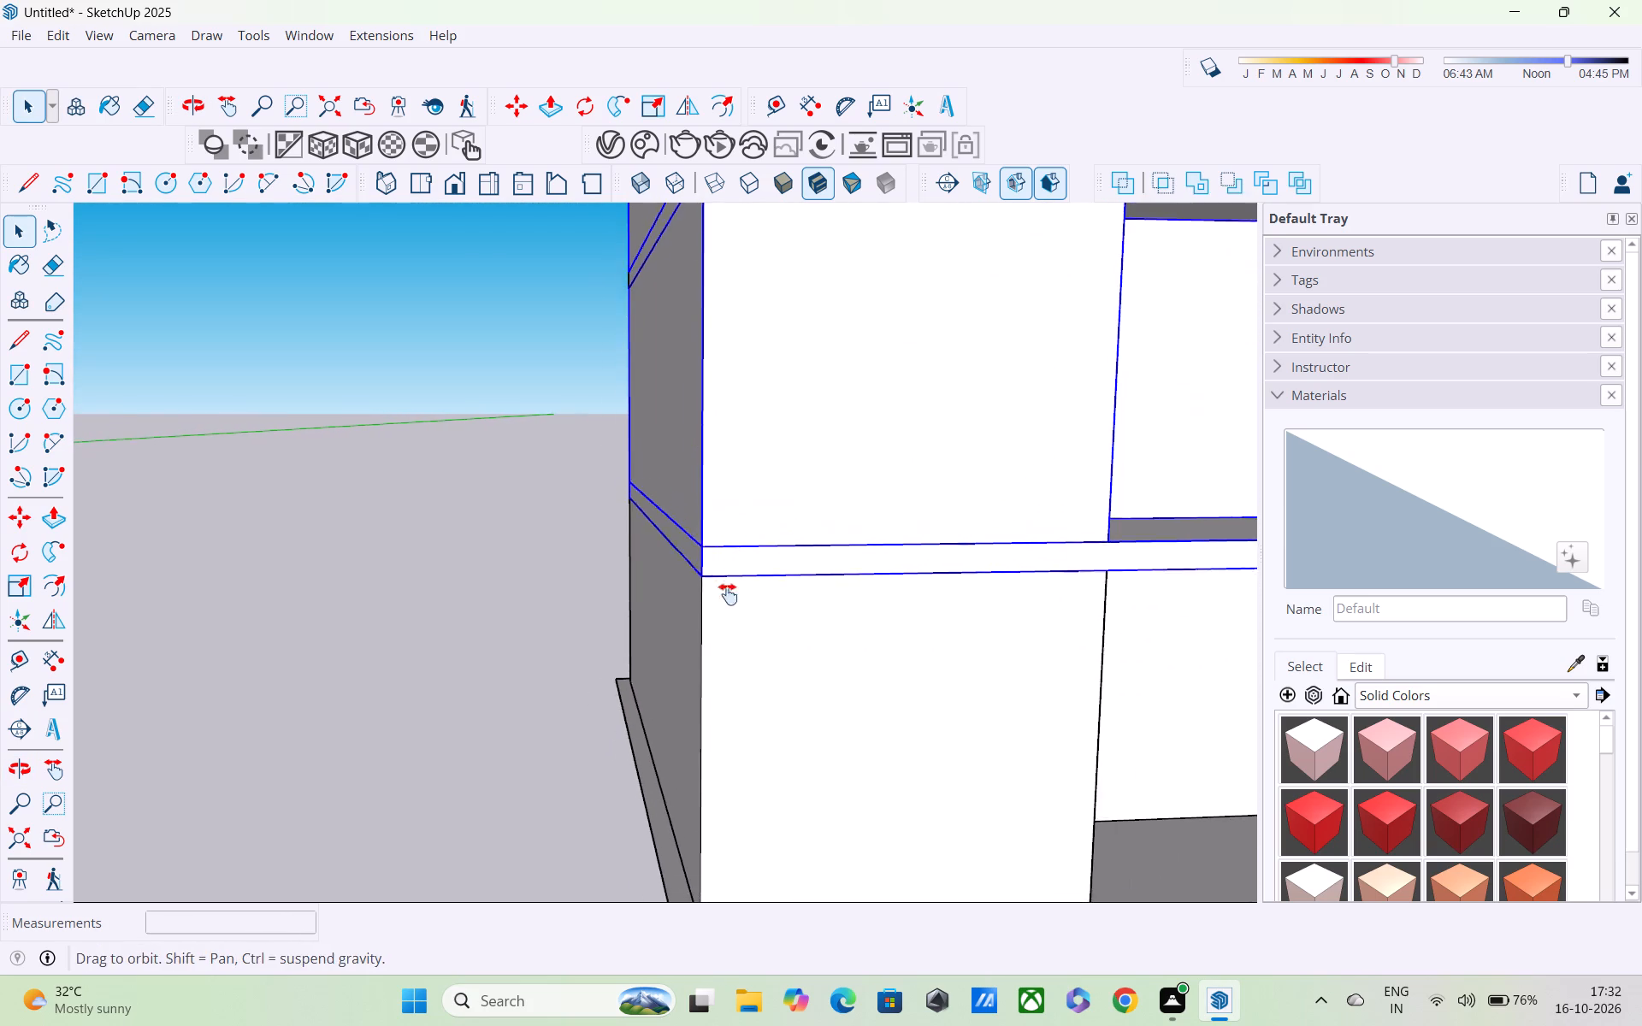
middle_click_drag(728, 594, 700, 666, "shift")
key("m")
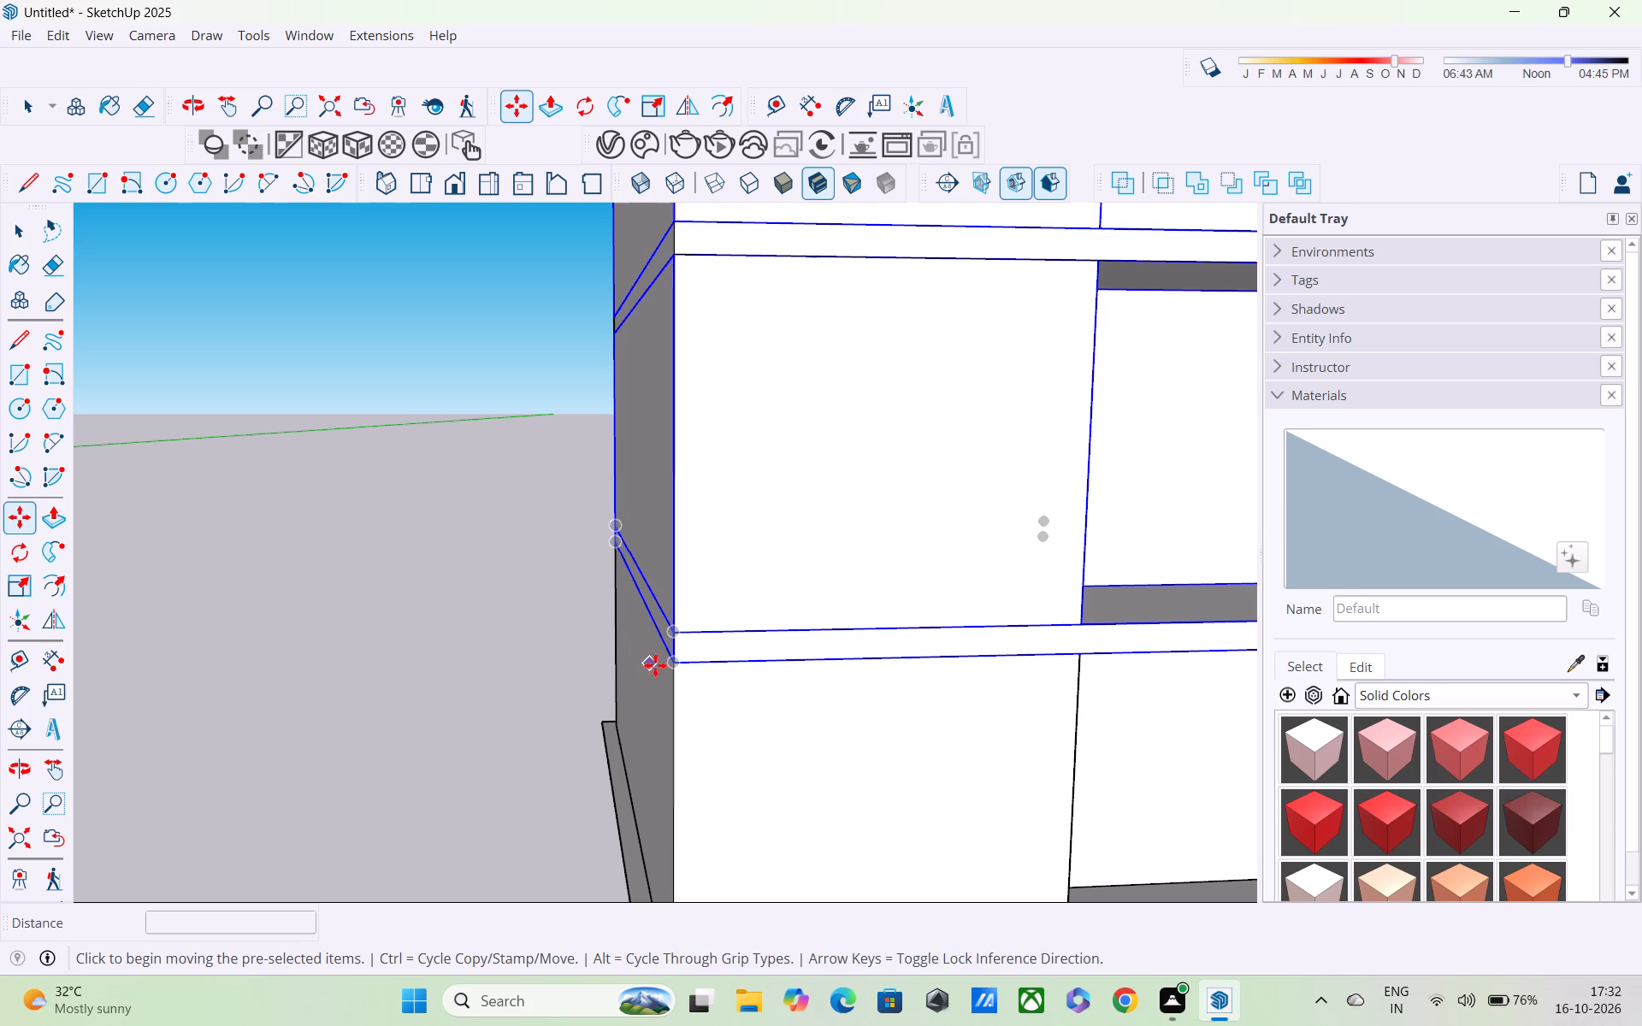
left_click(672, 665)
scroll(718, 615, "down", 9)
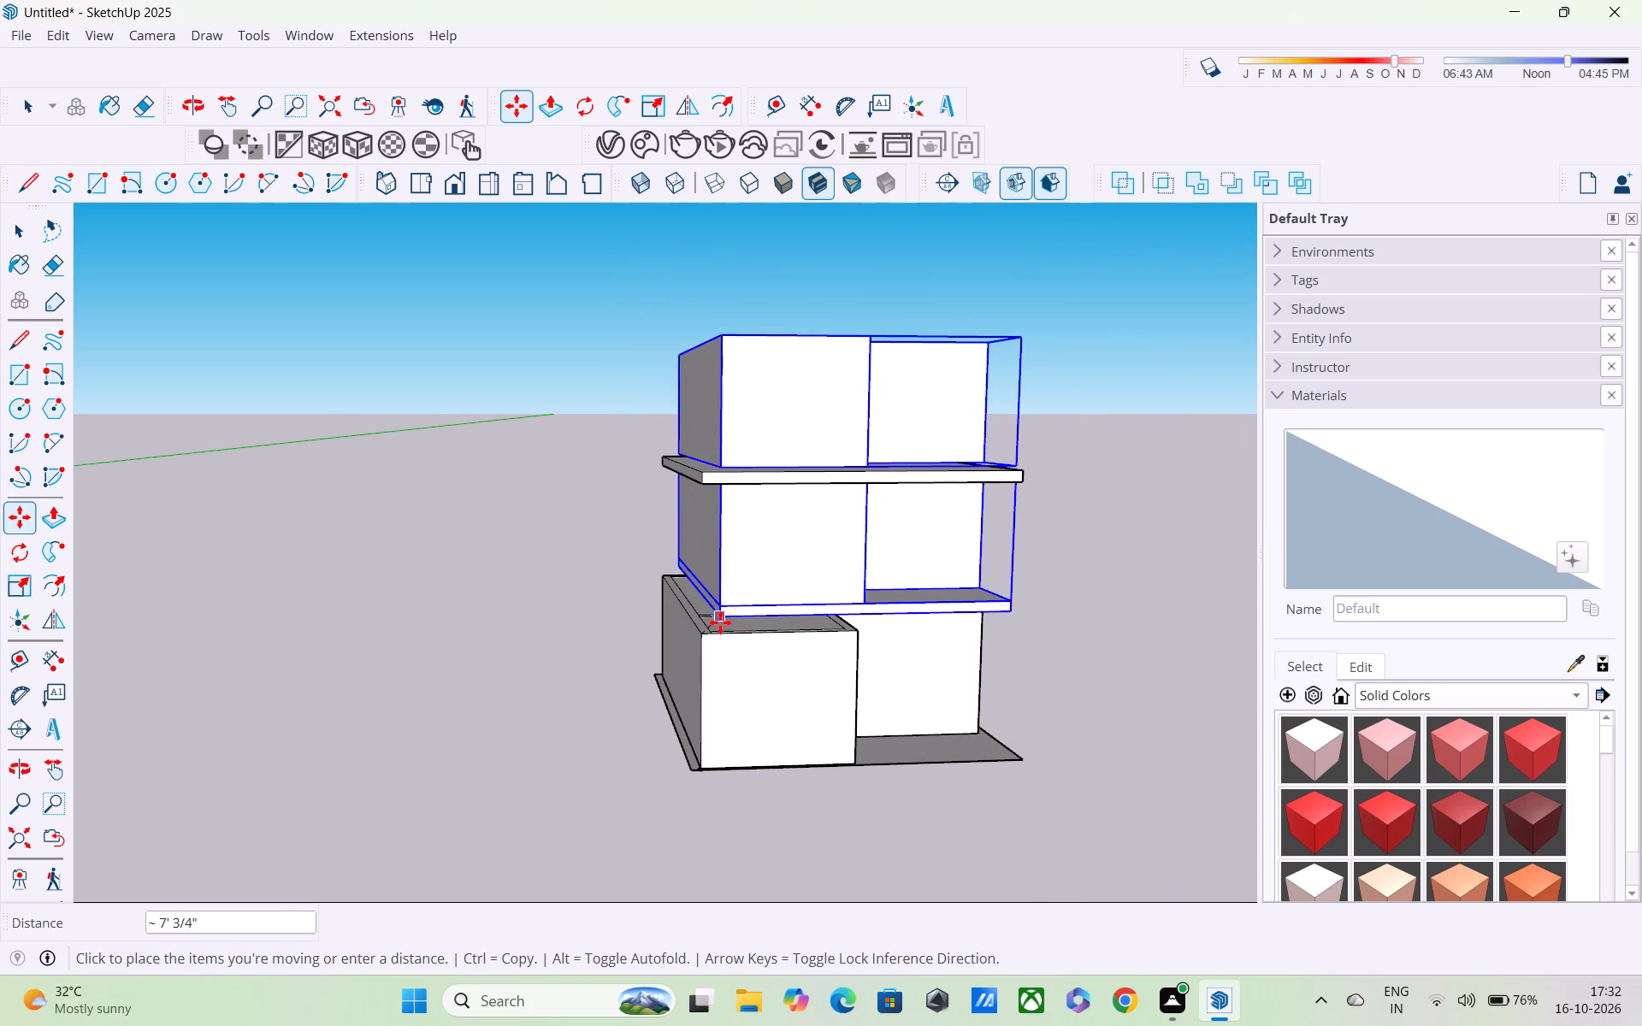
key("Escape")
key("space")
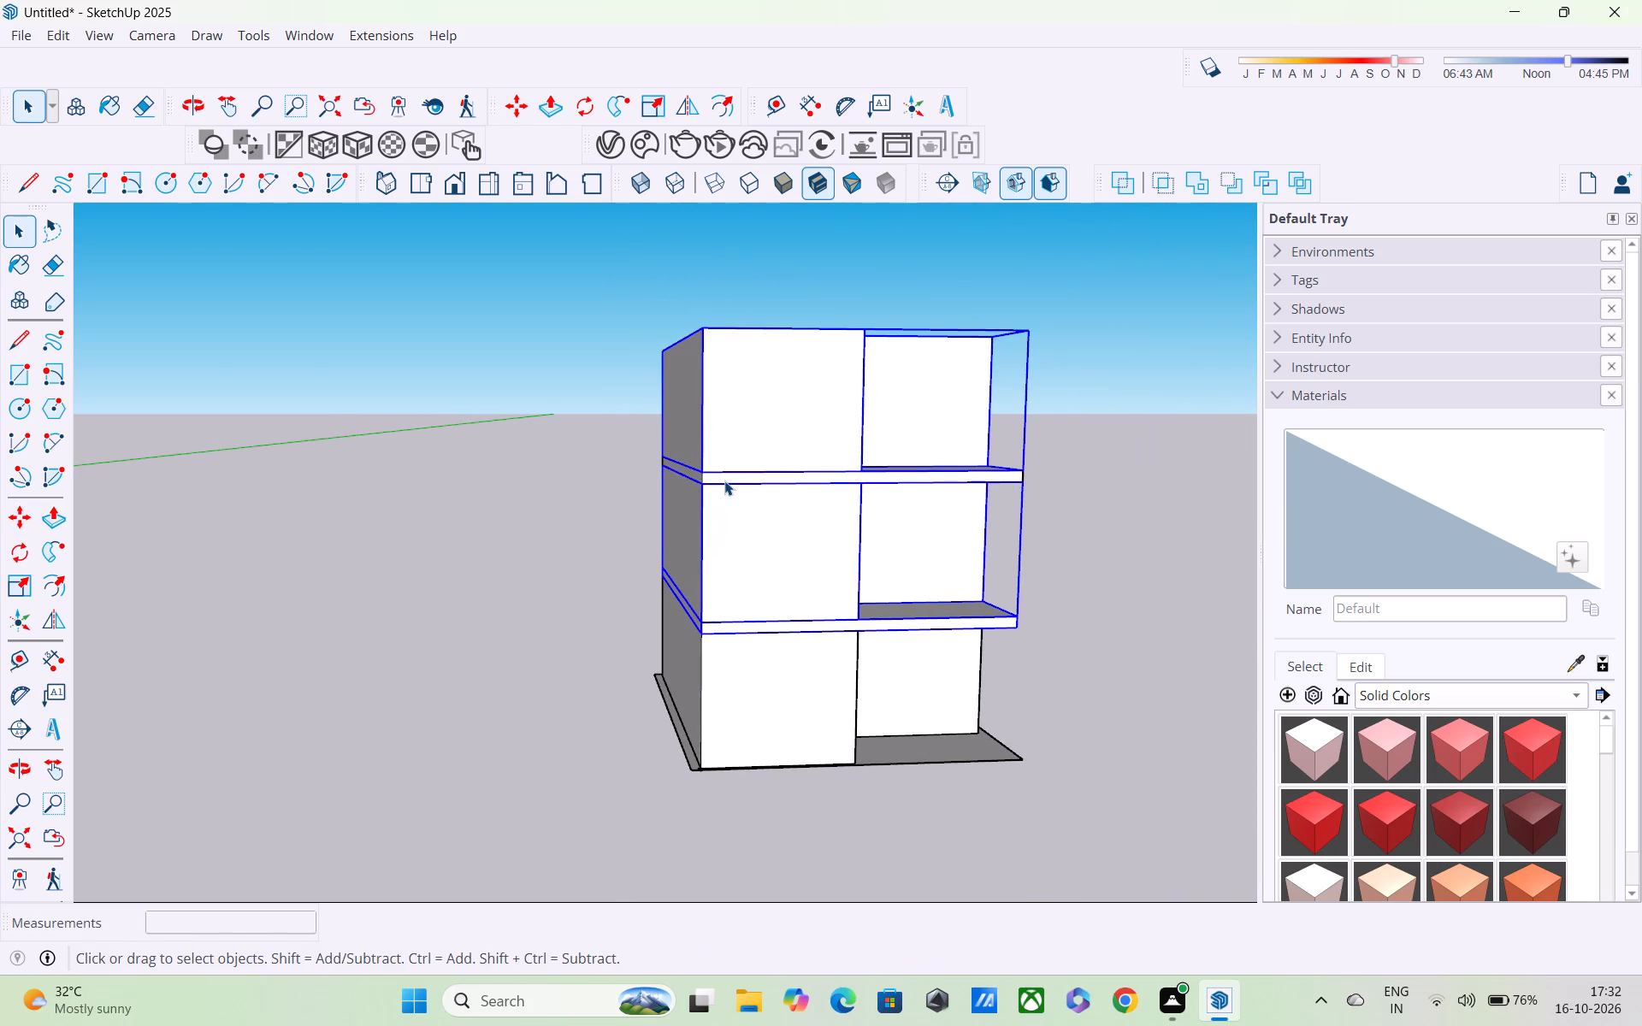
Add the slab beneath the third storey to the selection and copy the set 21' 8" straight up onto the third-storey walls' matching top corner.
left_click(724, 481, "shift")
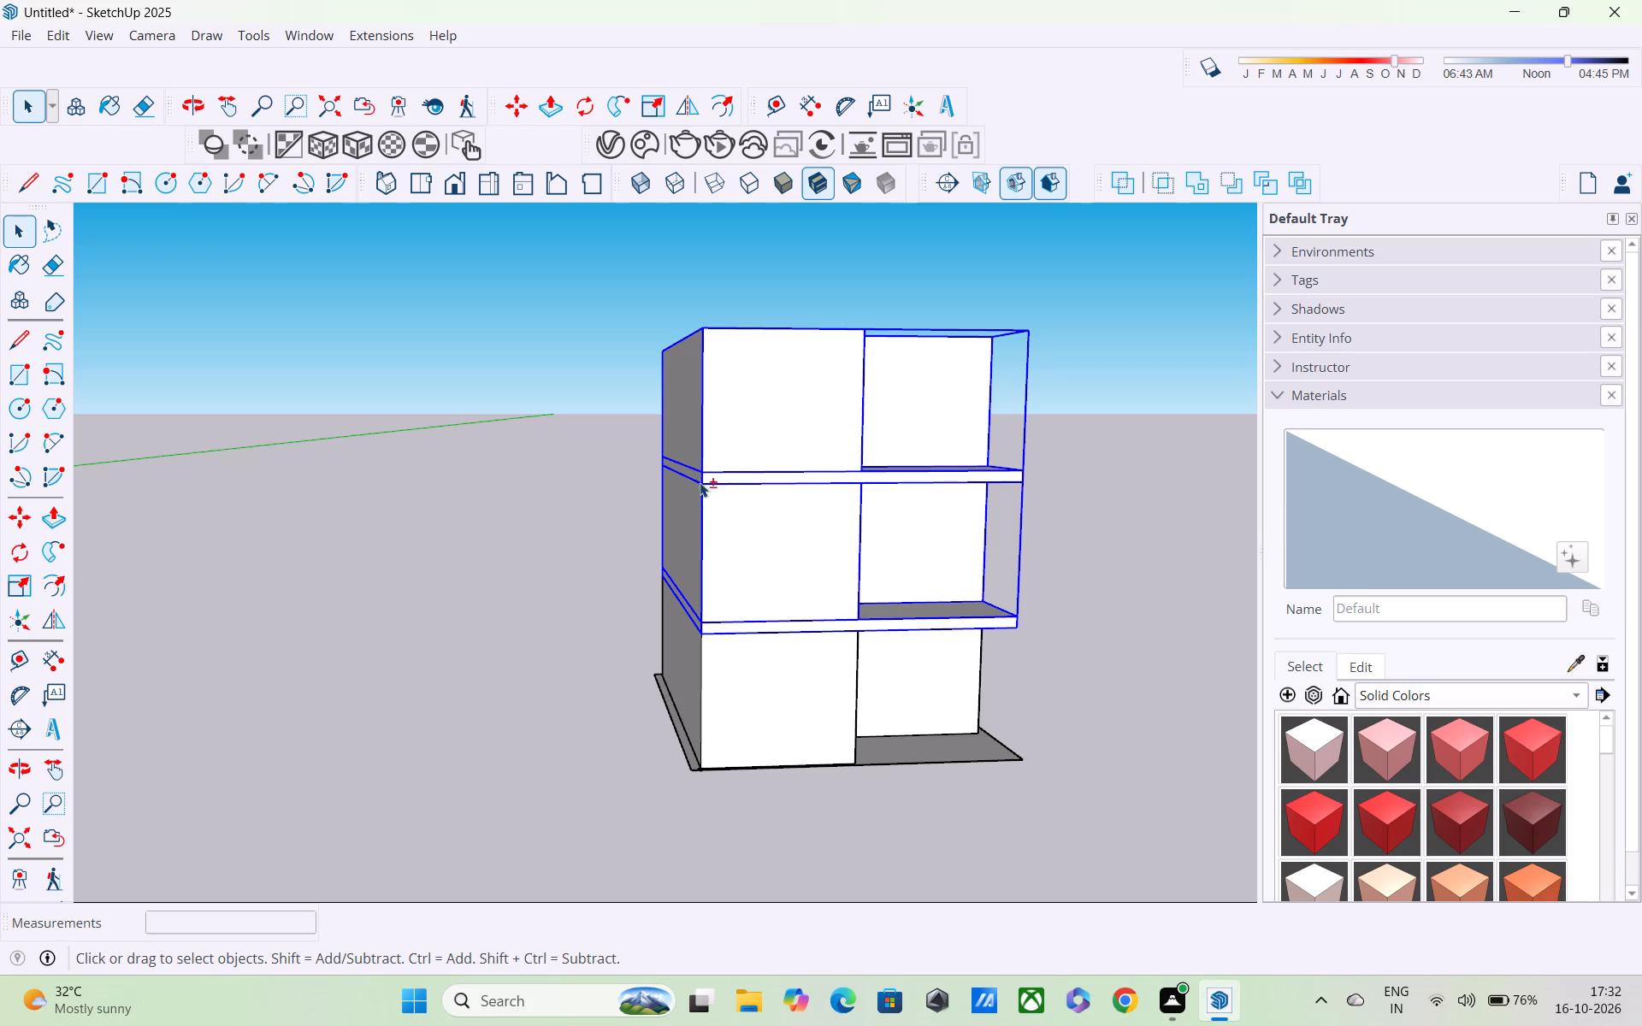
left_click(702, 476, "shift")
scroll(719, 492, "up", 4, "shift")
middle_click_drag(729, 506, 770, 568, "shift")
scroll(770, 568, "up", 6, "shift")
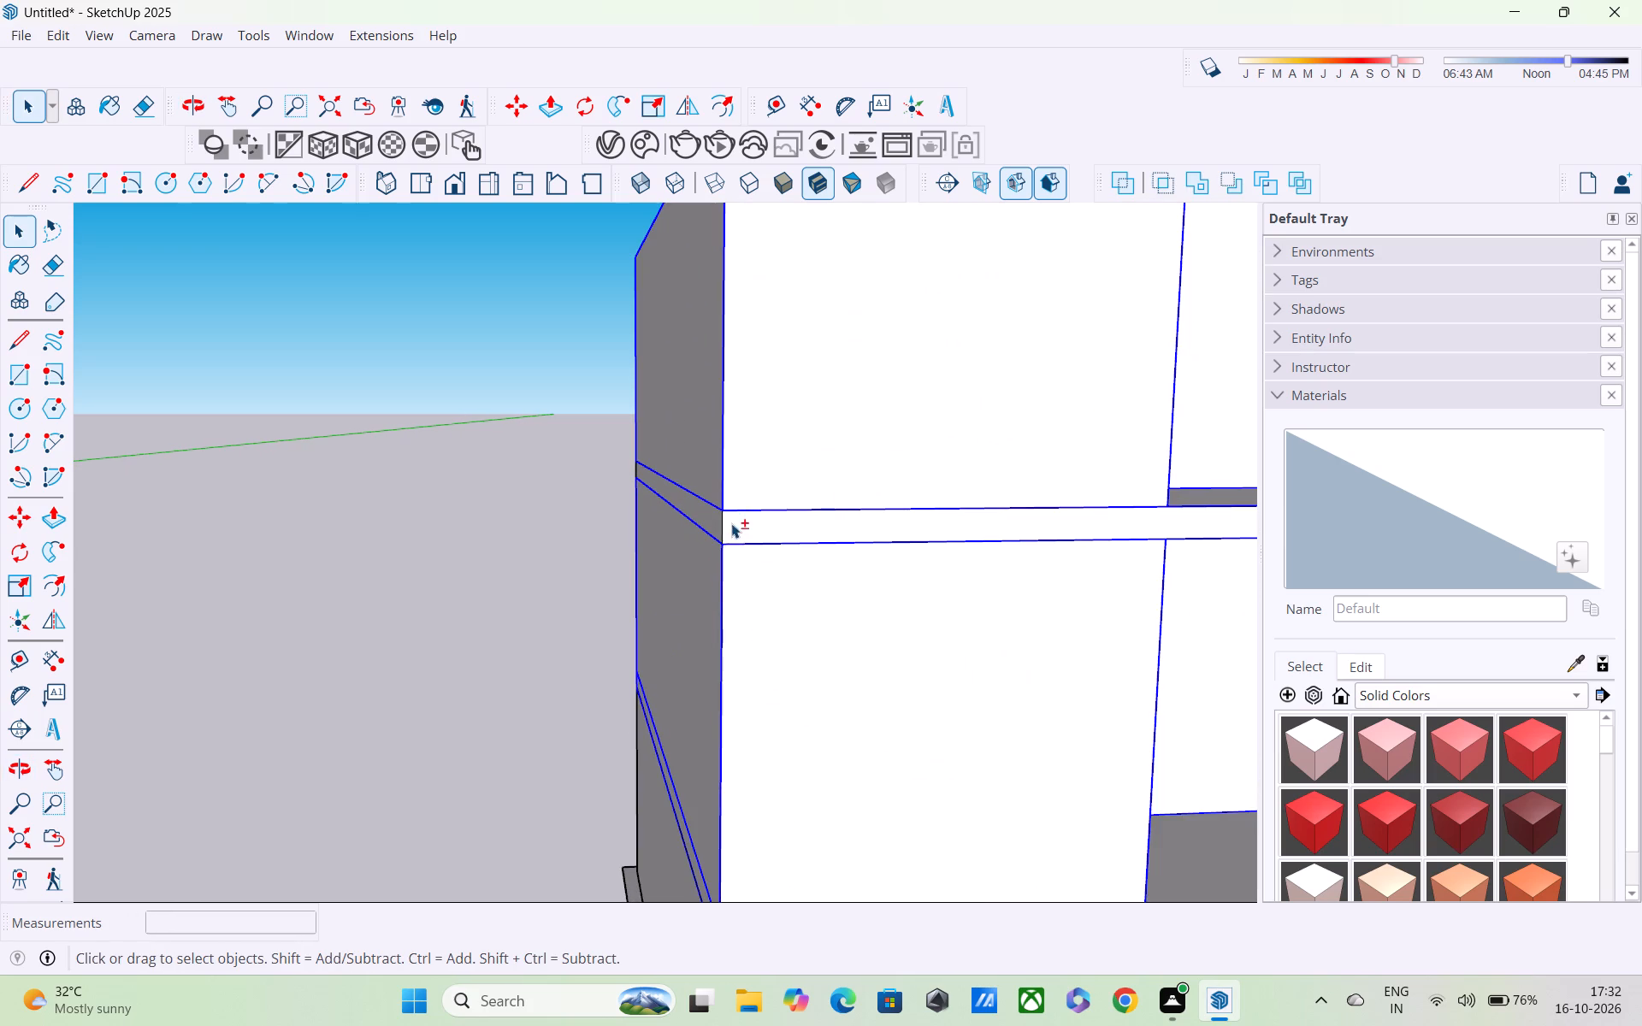
left_click(726, 536, "shift")
scroll(726, 538, "down", 13, "shift")
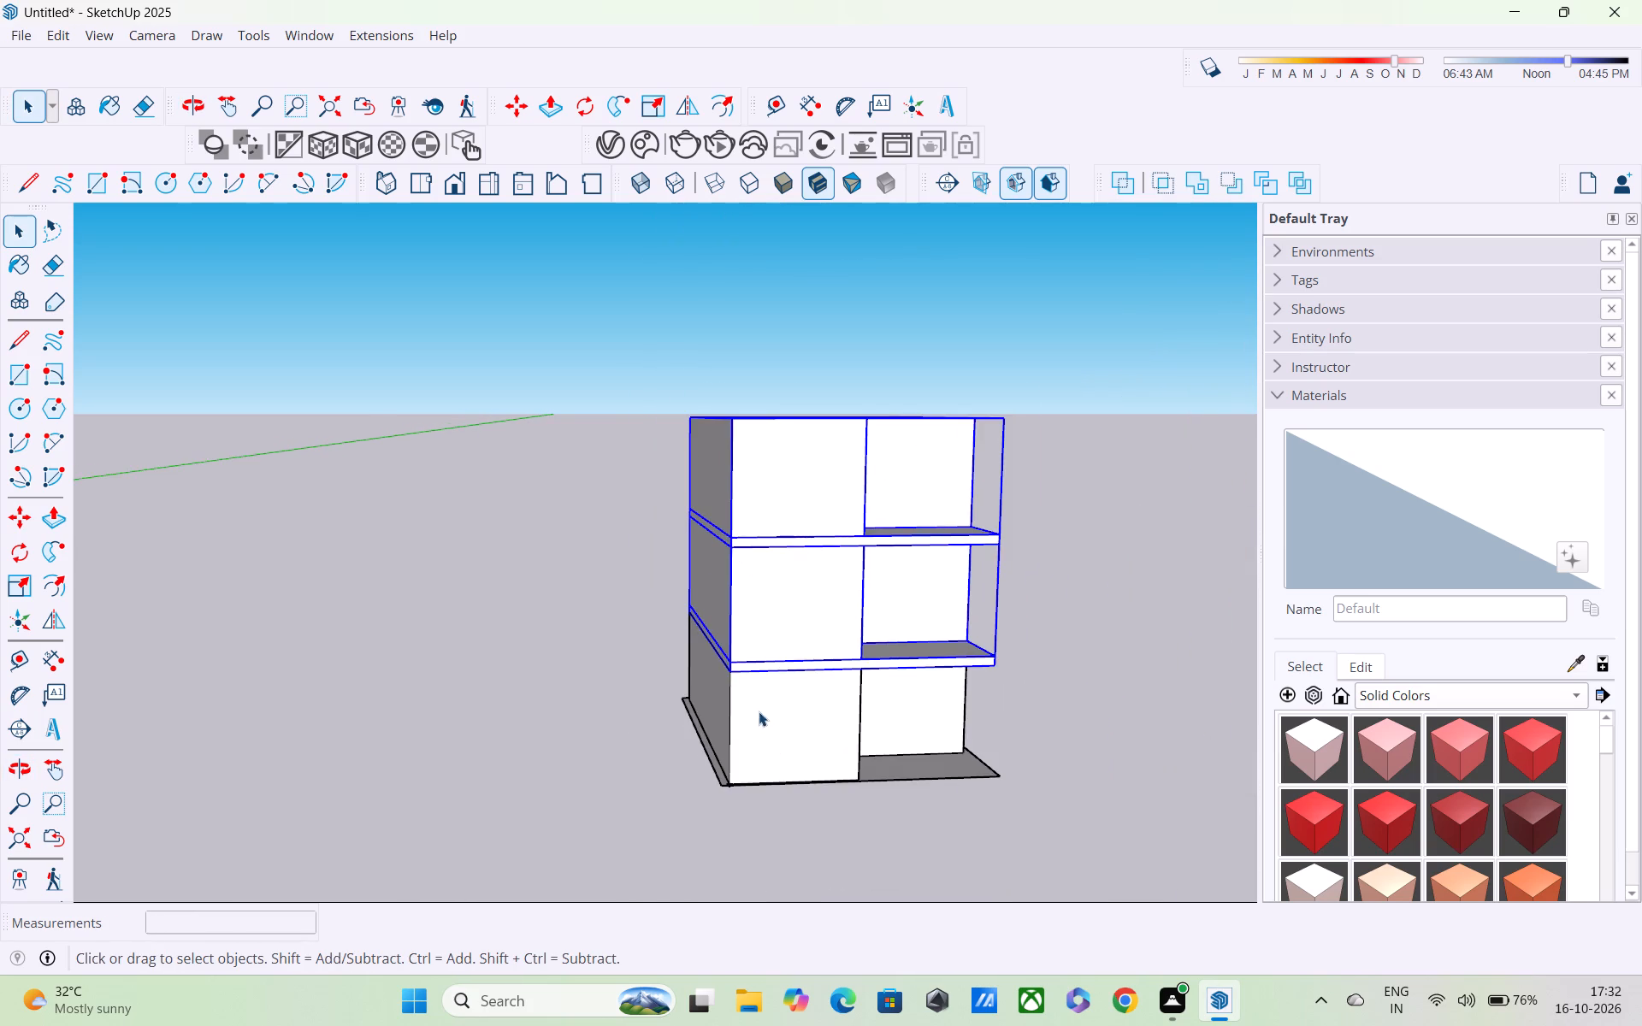
scroll(756, 705, "up", 4)
key("m")
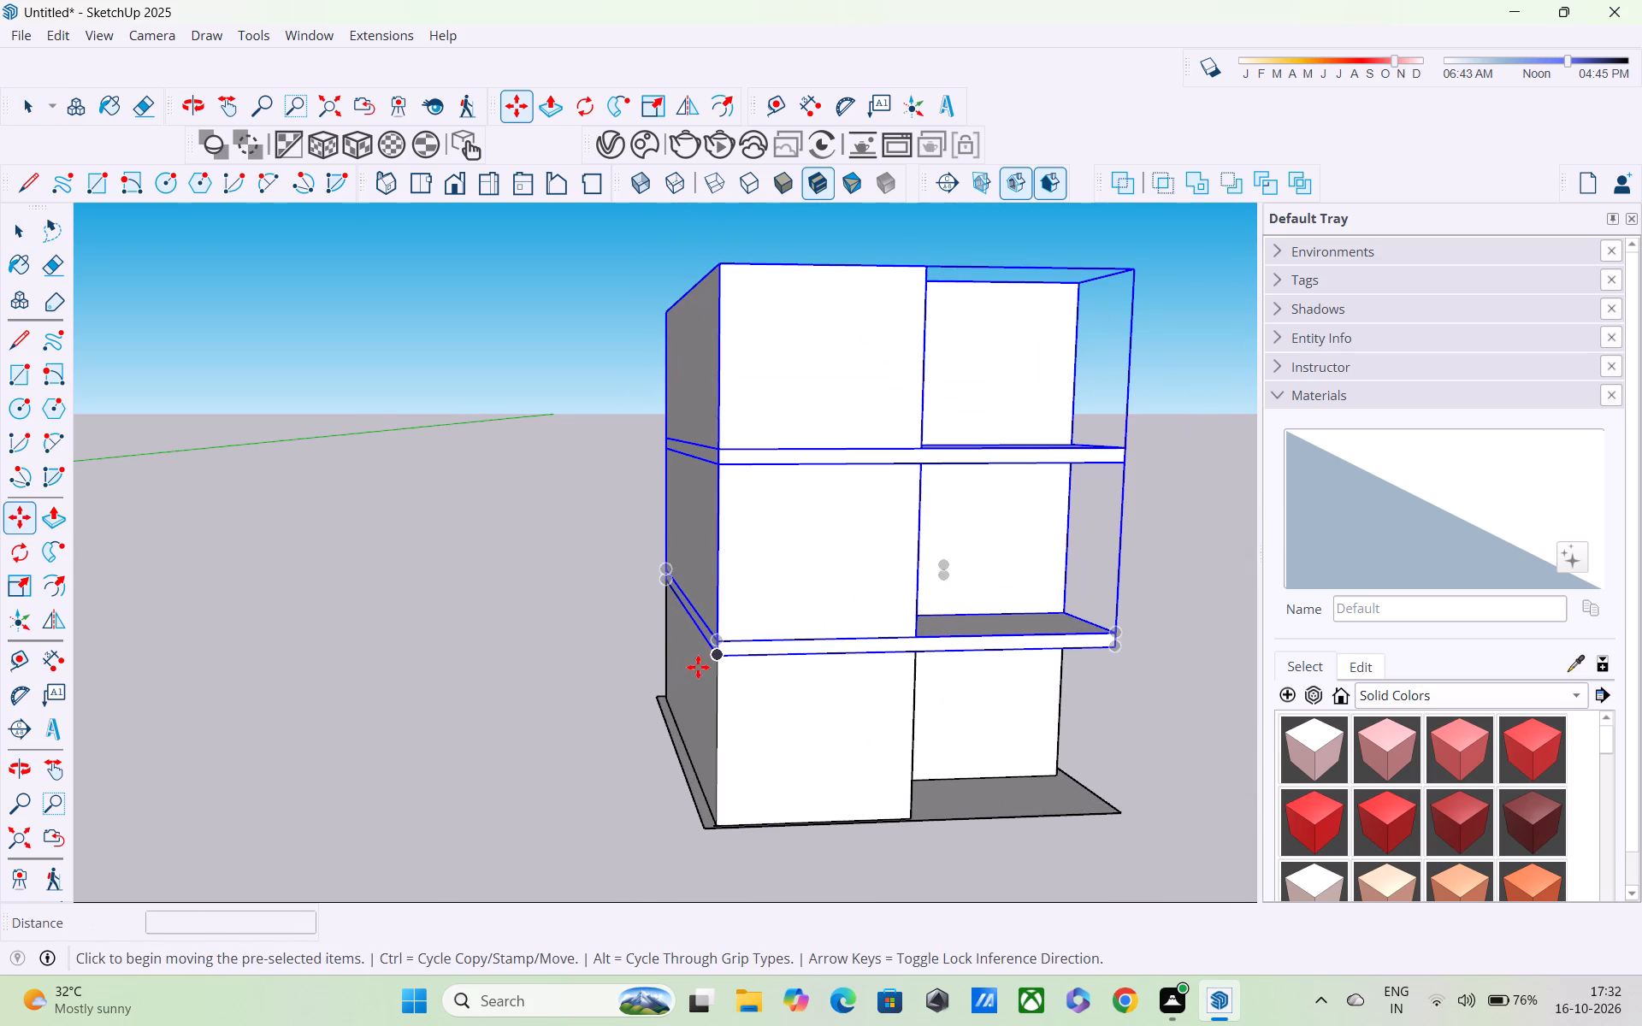
left_click(717, 654)
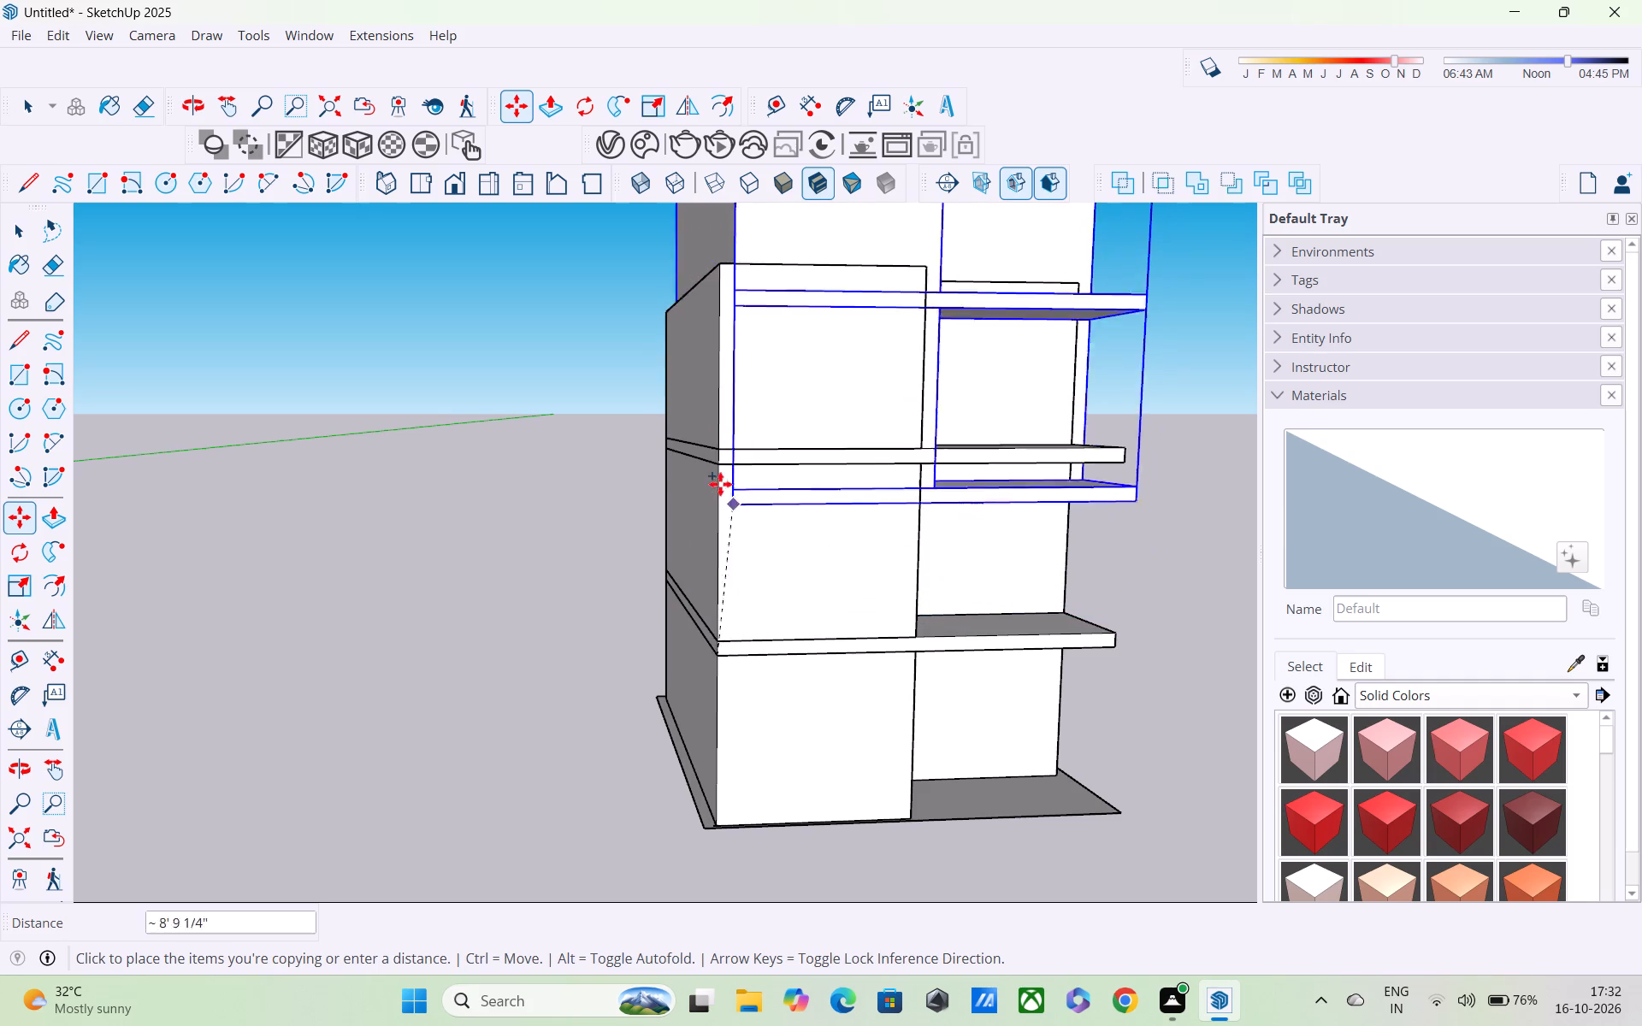
scroll(708, 462, "down", 1)
middle_click_drag(712, 472, 767, 789, "shift")
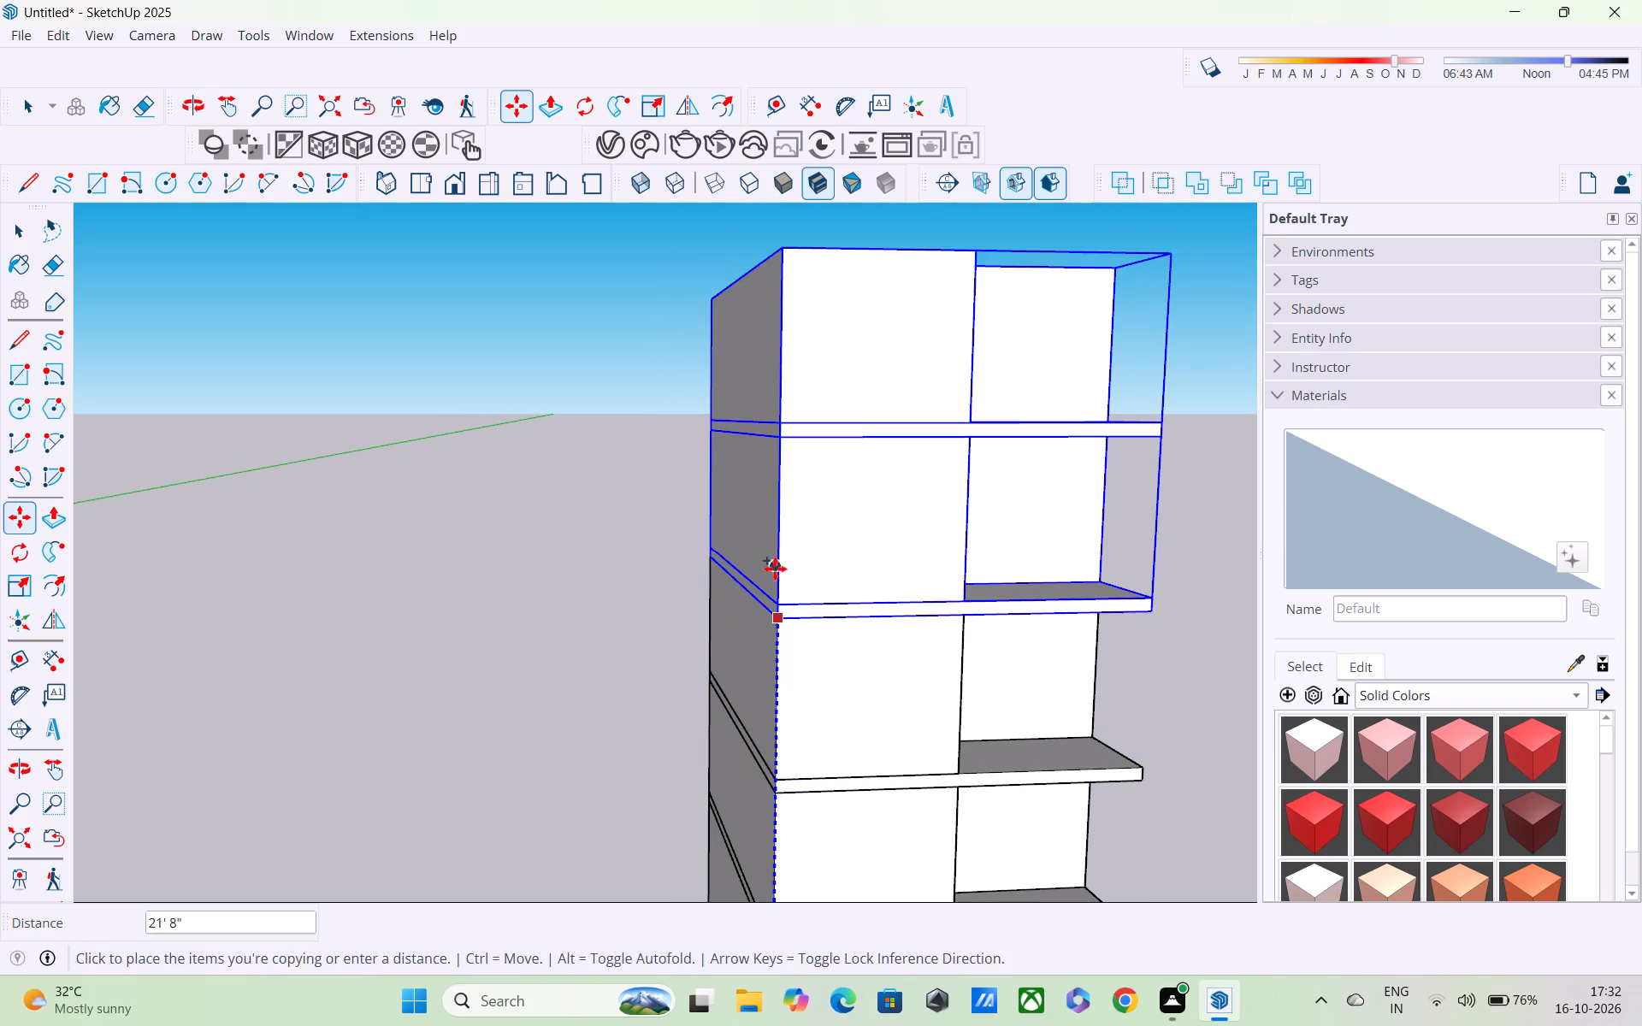
left_click(775, 612)
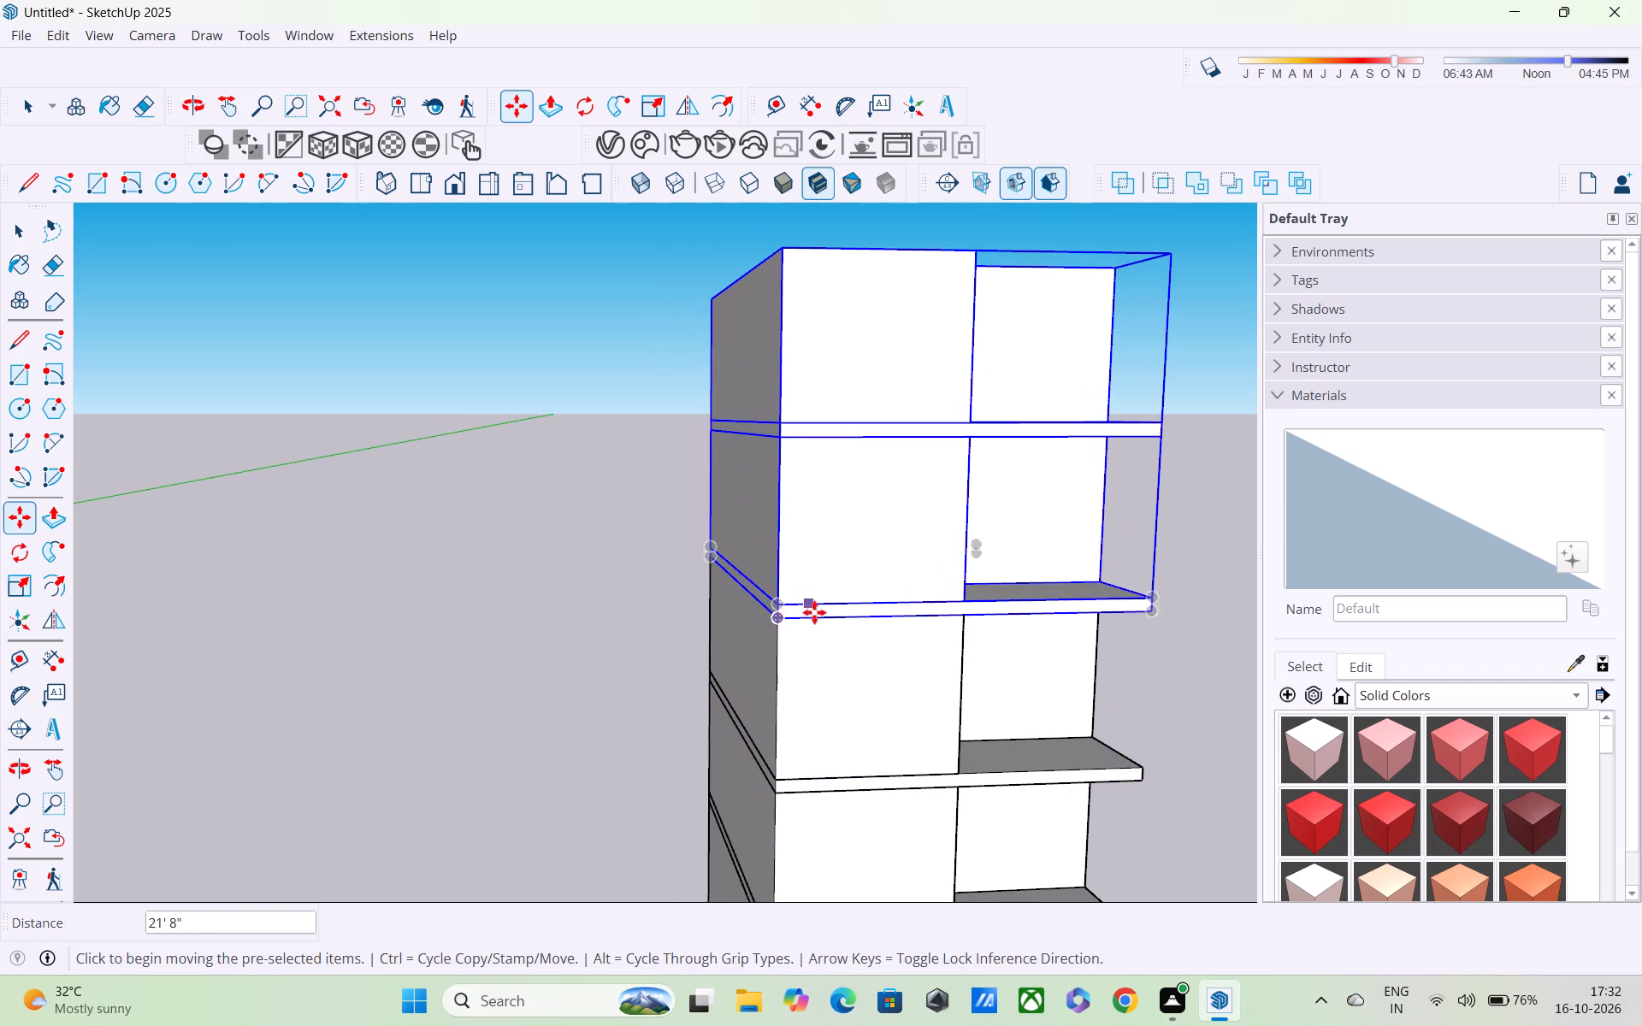
Examine the stacked five-storey building from all sides, from above and from low angles.
scroll(817, 613, "down", 8)
middle_click_drag(812, 674, 509, 709)
scroll(509, 709, "up", 1)
scroll(525, 699, "down", 5)
scroll(527, 699, "up", 1)
key("space")
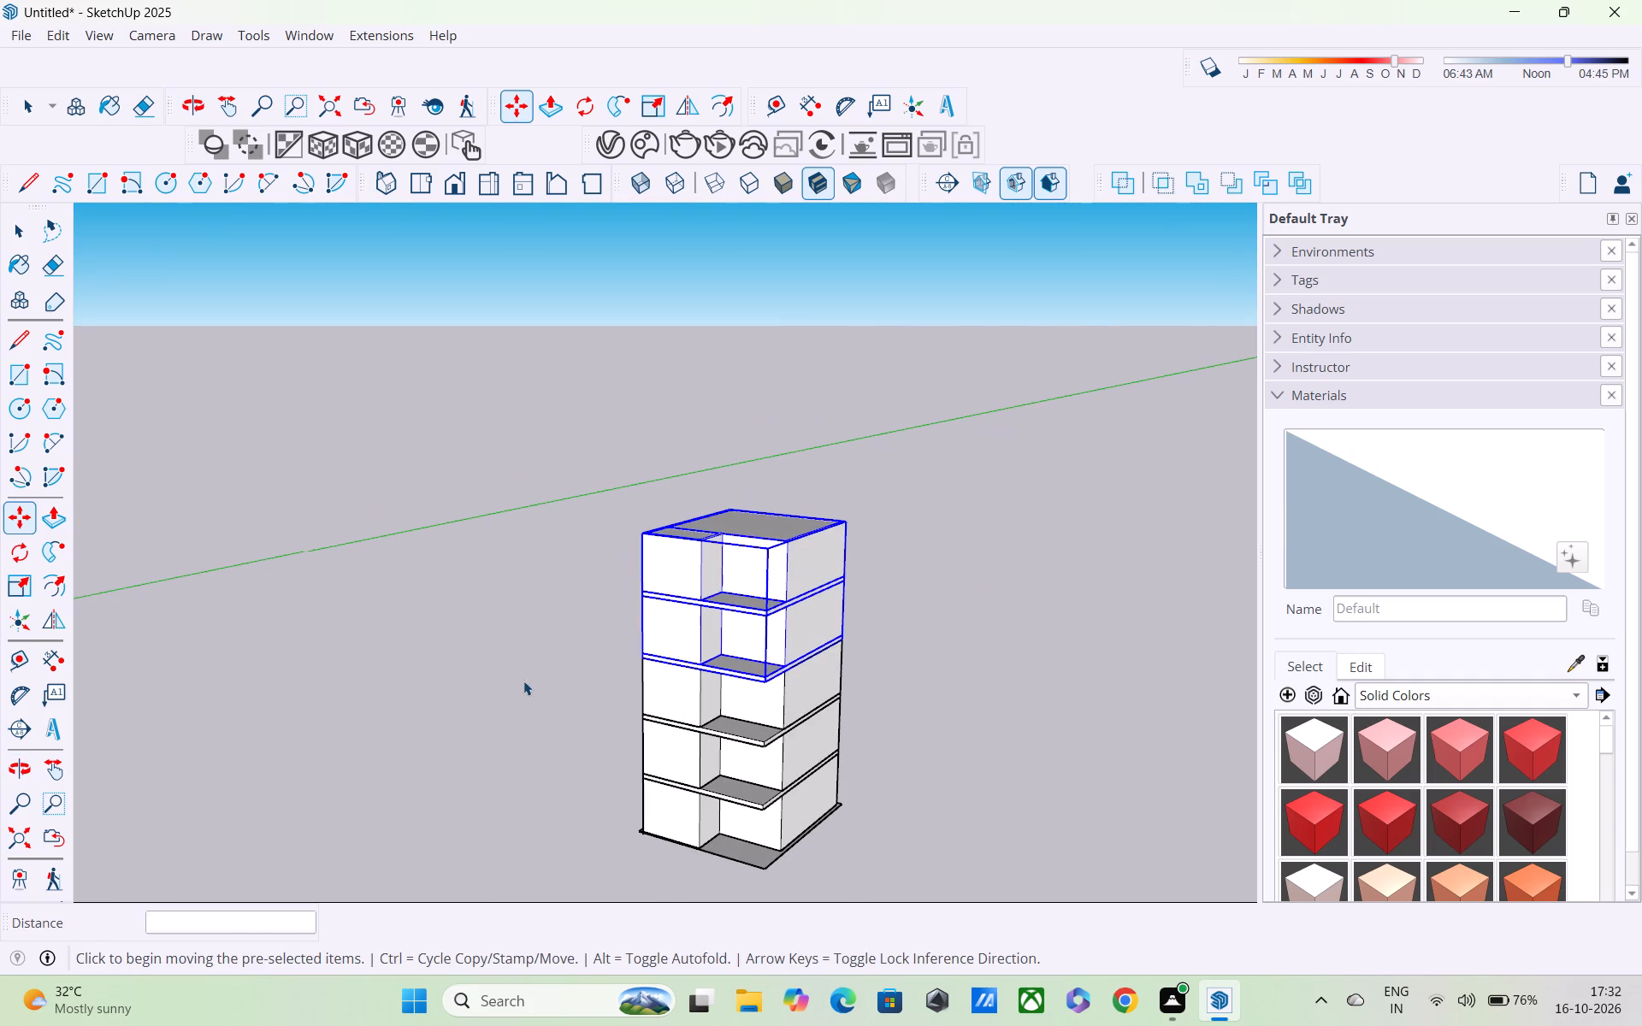
left_click(510, 616)
middle_click_drag(531, 675, 692, 702)
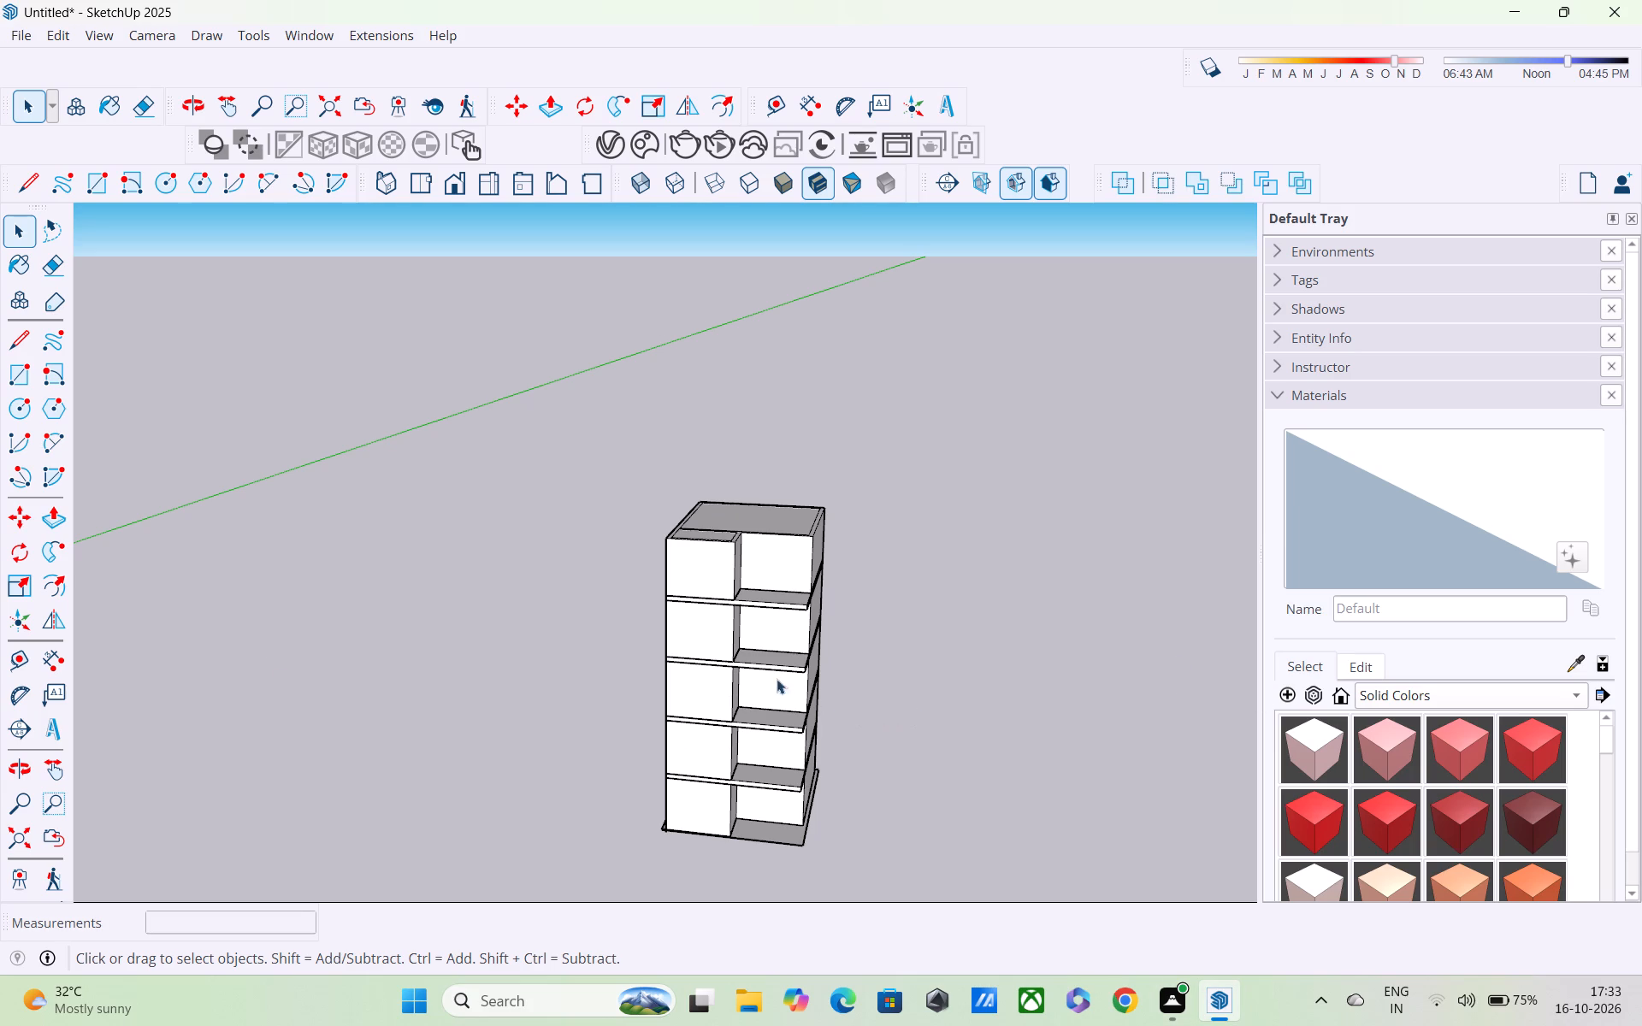
scroll(729, 606, "up", 4)
middle_click_drag(733, 536, 776, 663)
scroll(776, 663, "up", 1)
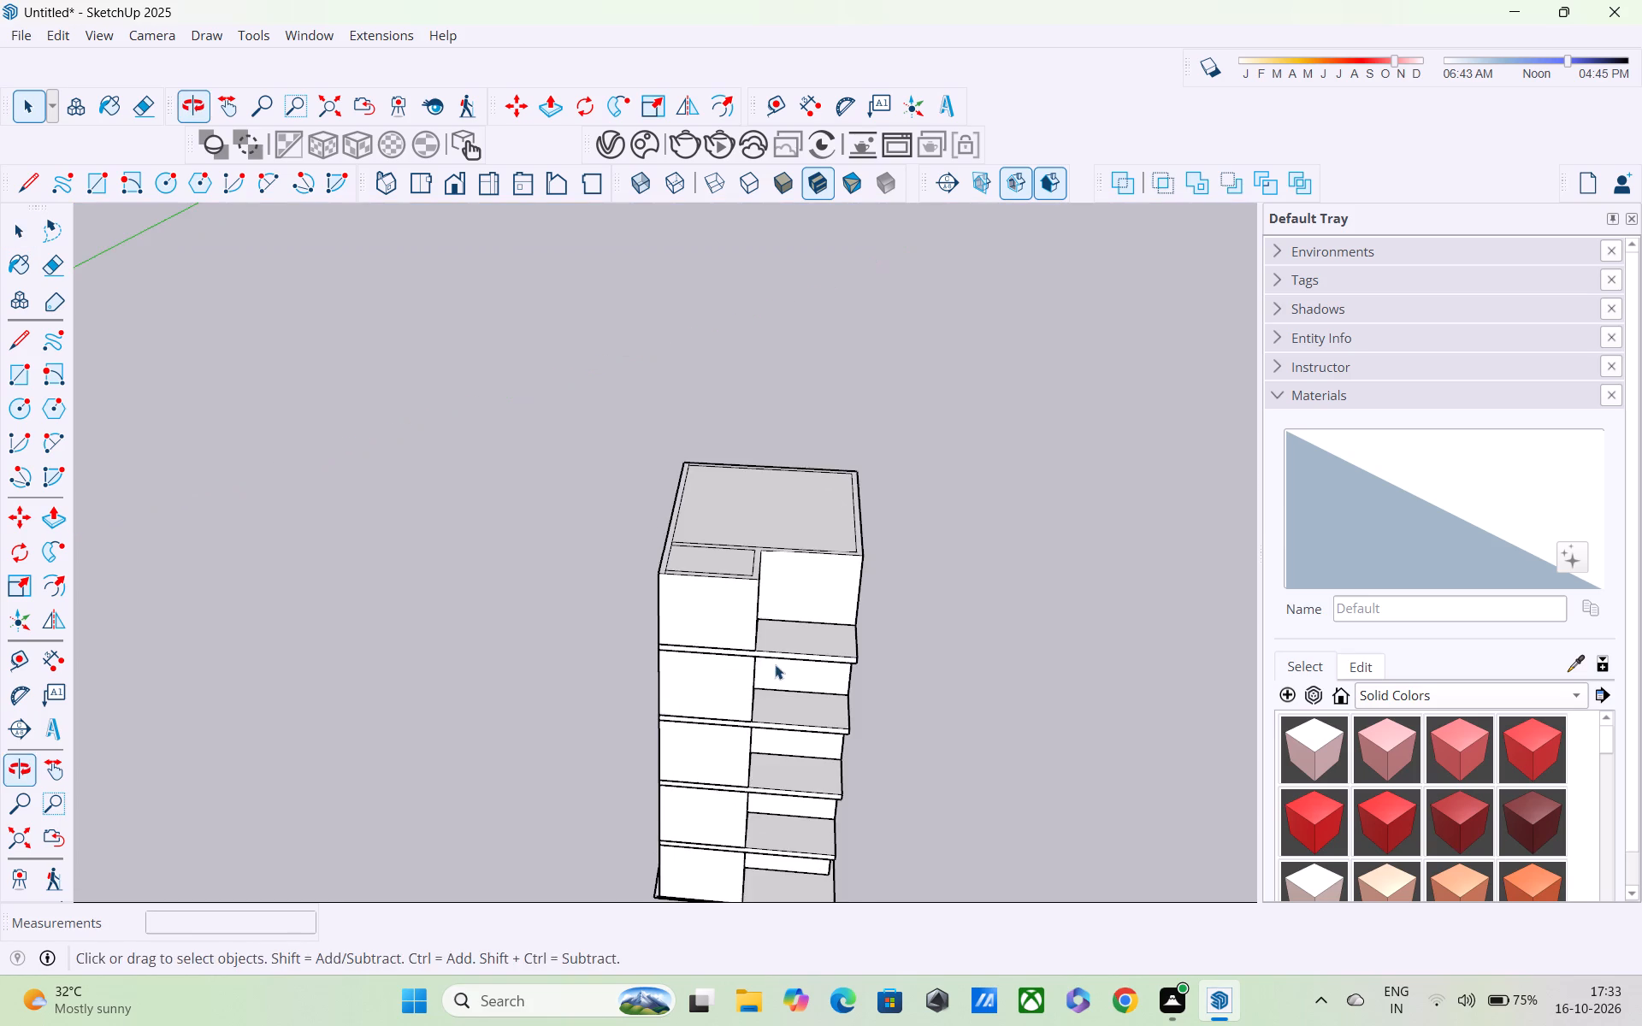
middle_click_drag(769, 652, 760, 430)
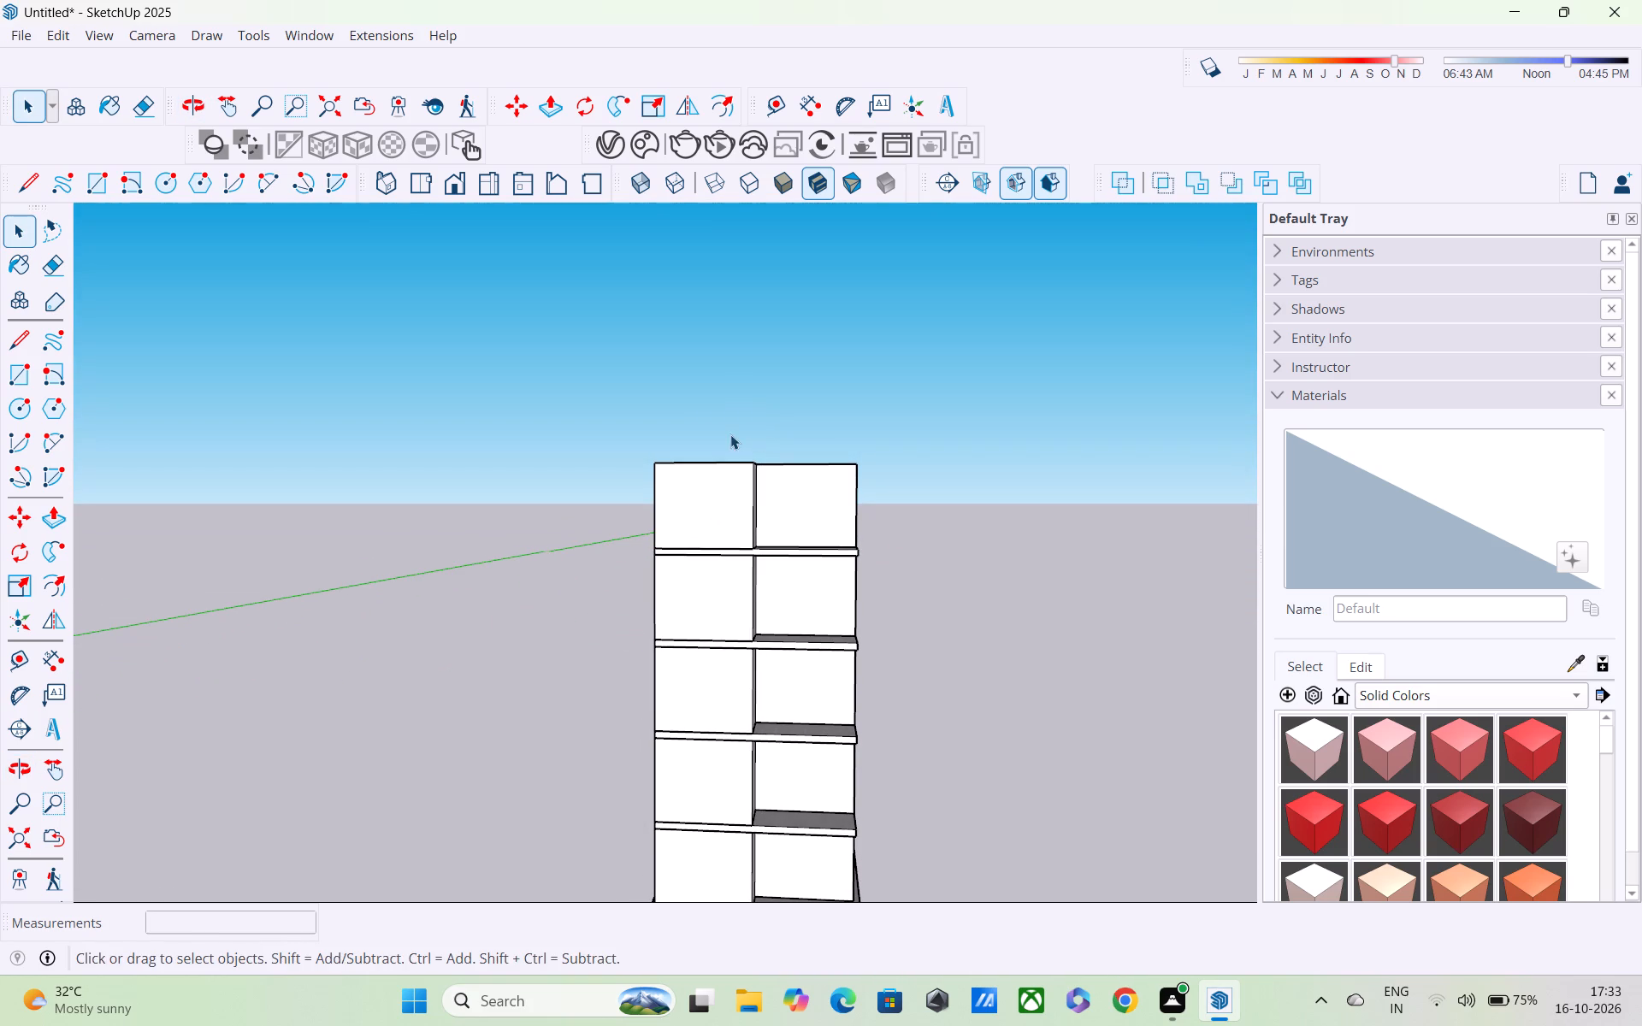
middle_click_drag(730, 436, 765, 513)
middle_click_drag(755, 542, 732, 479)
scroll(732, 479, "up", 1)
scroll(732, 479, "down", 4)
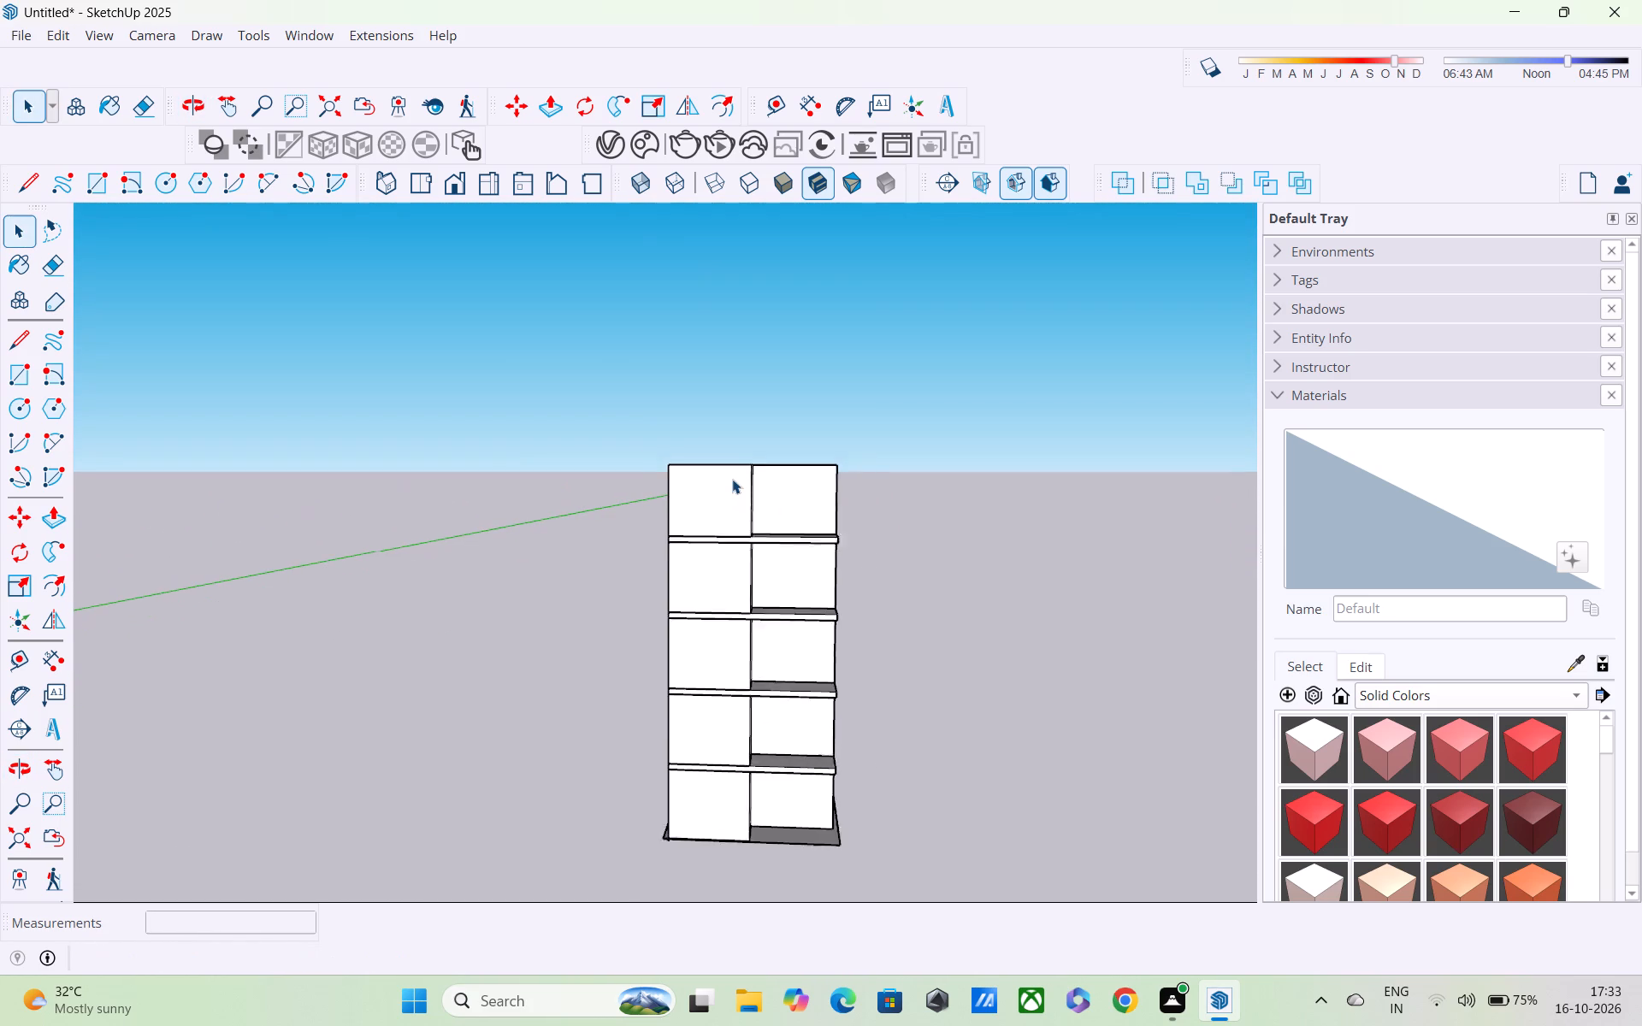
scroll(731, 481, "down", 4)
middle_click_drag(731, 481, 391, 530)
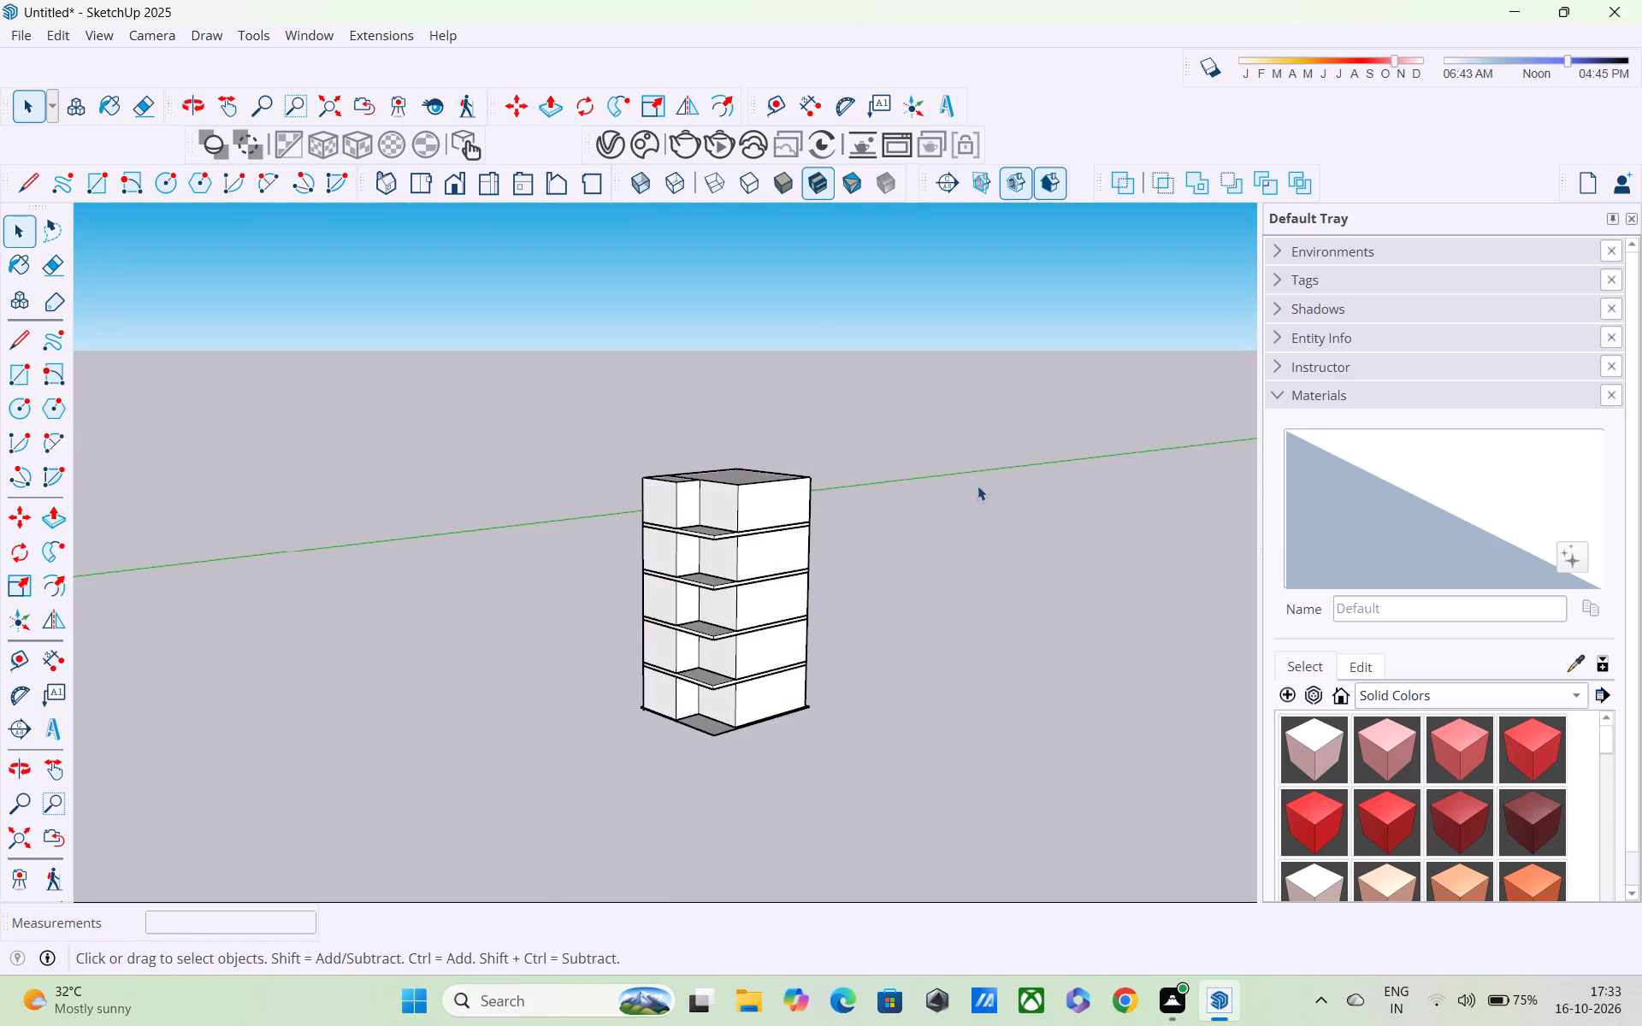
scroll(982, 495, "up", 5)
middle_click_drag(791, 620, 620, 592)
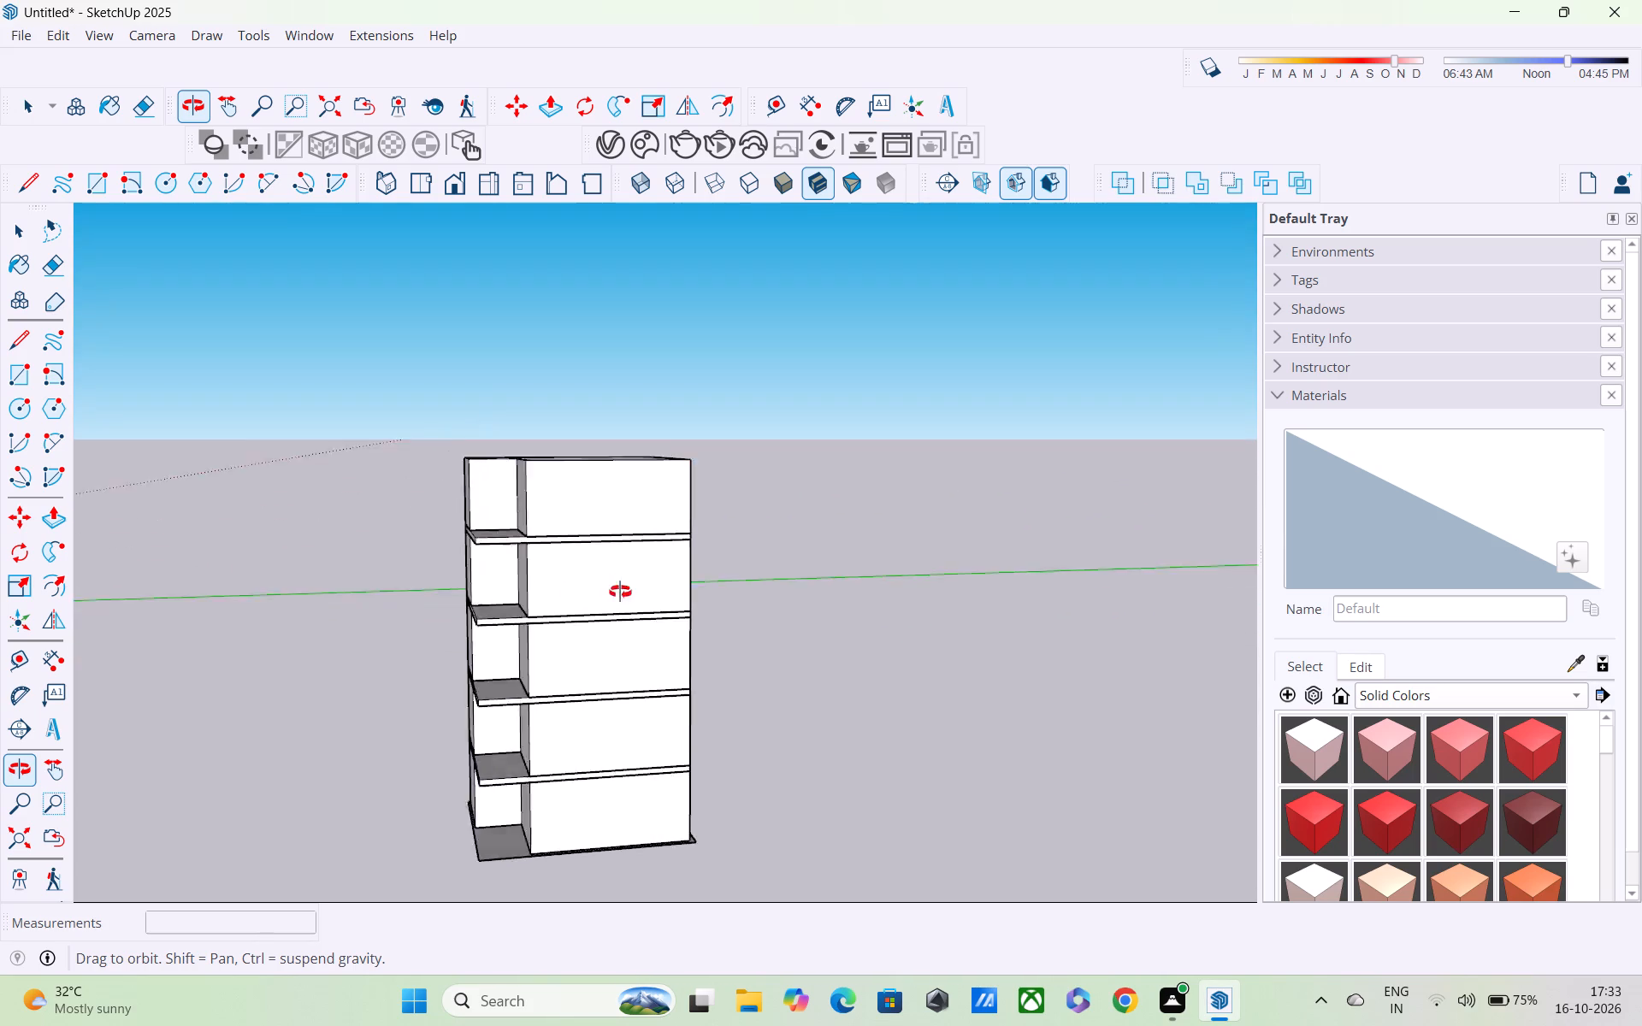
middle_click_drag(620, 592, 1070, 559)
scroll(1068, 568, "up", 1)
scroll(982, 693, "down", 5)
middle_click_drag(827, 675, 1129, 657)
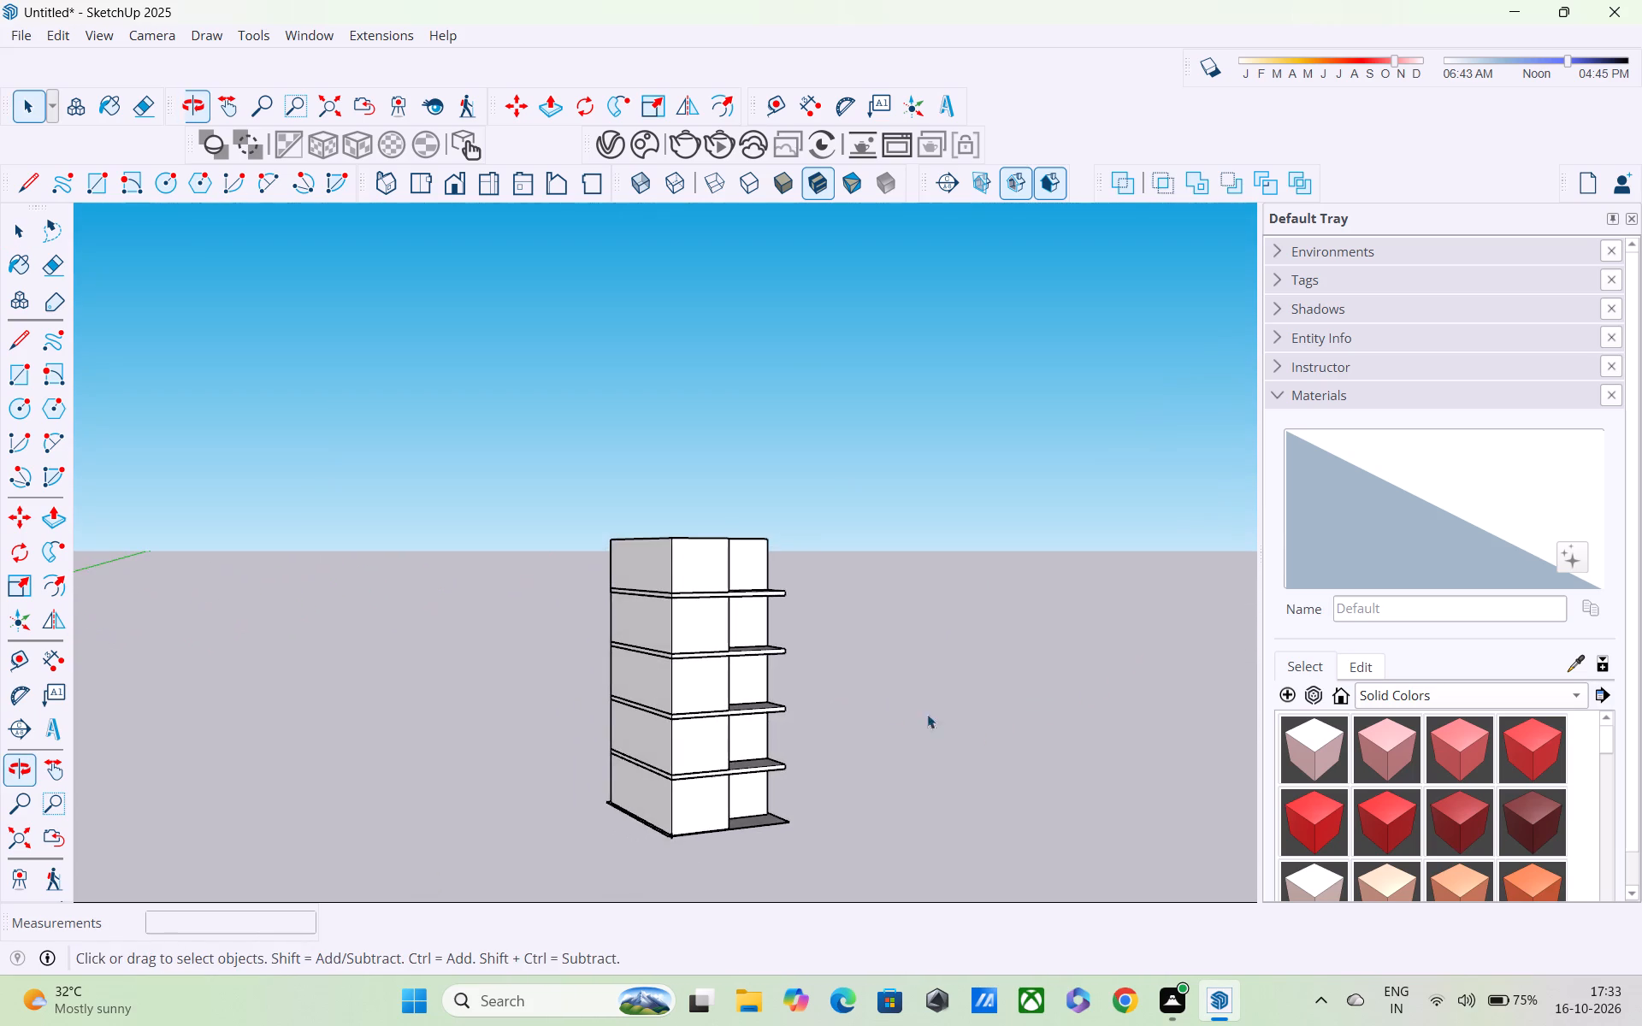
scroll(798, 722, "up", 5)
middle_click_drag(724, 711, 1133, 702)
middle_click_drag(842, 699, 1339, 660)
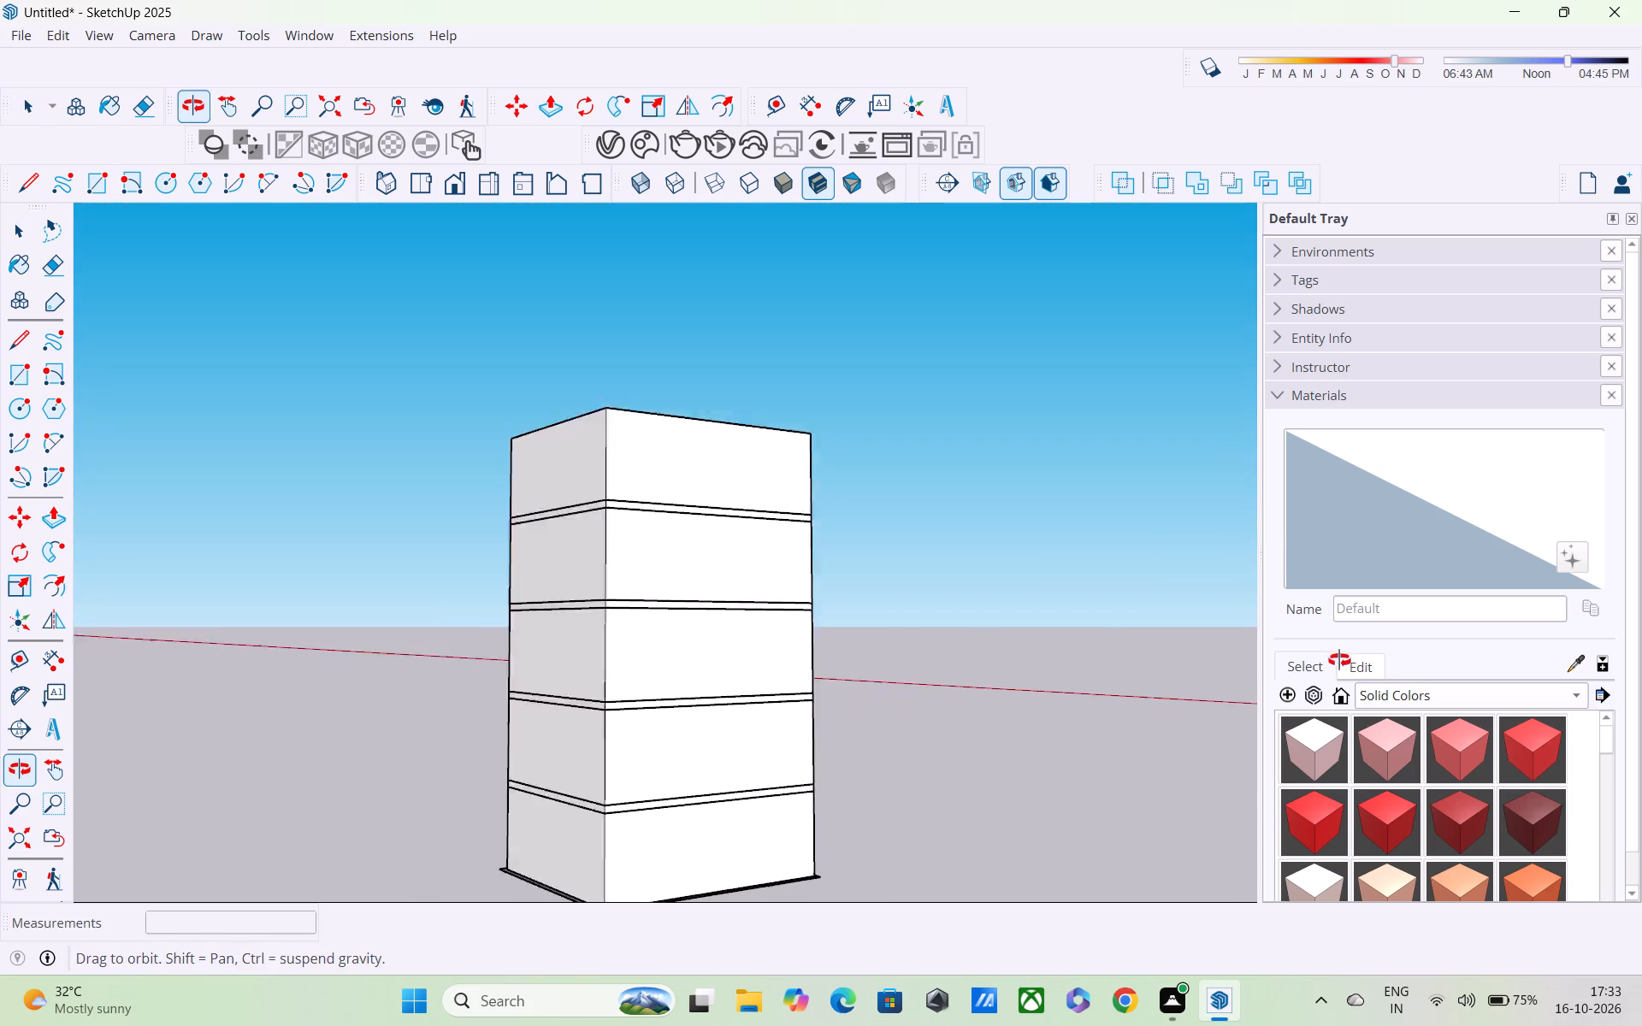
middle_click_drag(1339, 660, 1489, 628)
middle_click_drag(693, 713, 1139, 695)
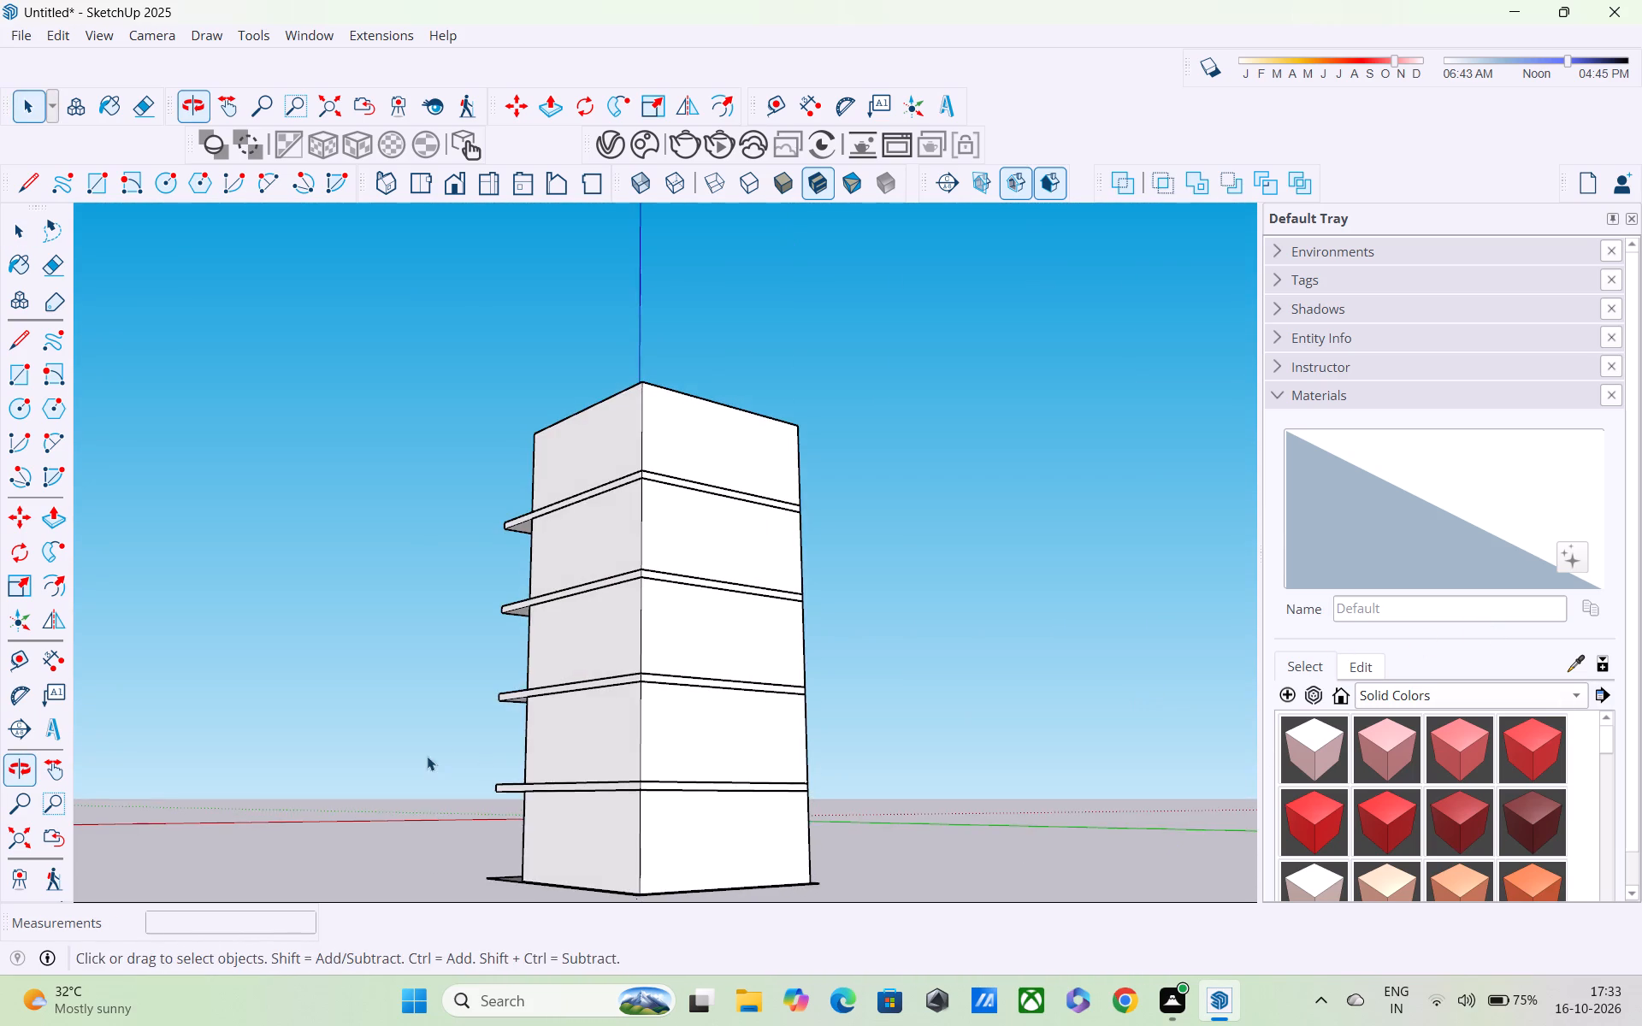
middle_click_drag(433, 756, 1178, 759)
middle_click_drag(904, 758, 1036, 782)
middle_click_drag(838, 759, 910, 745)
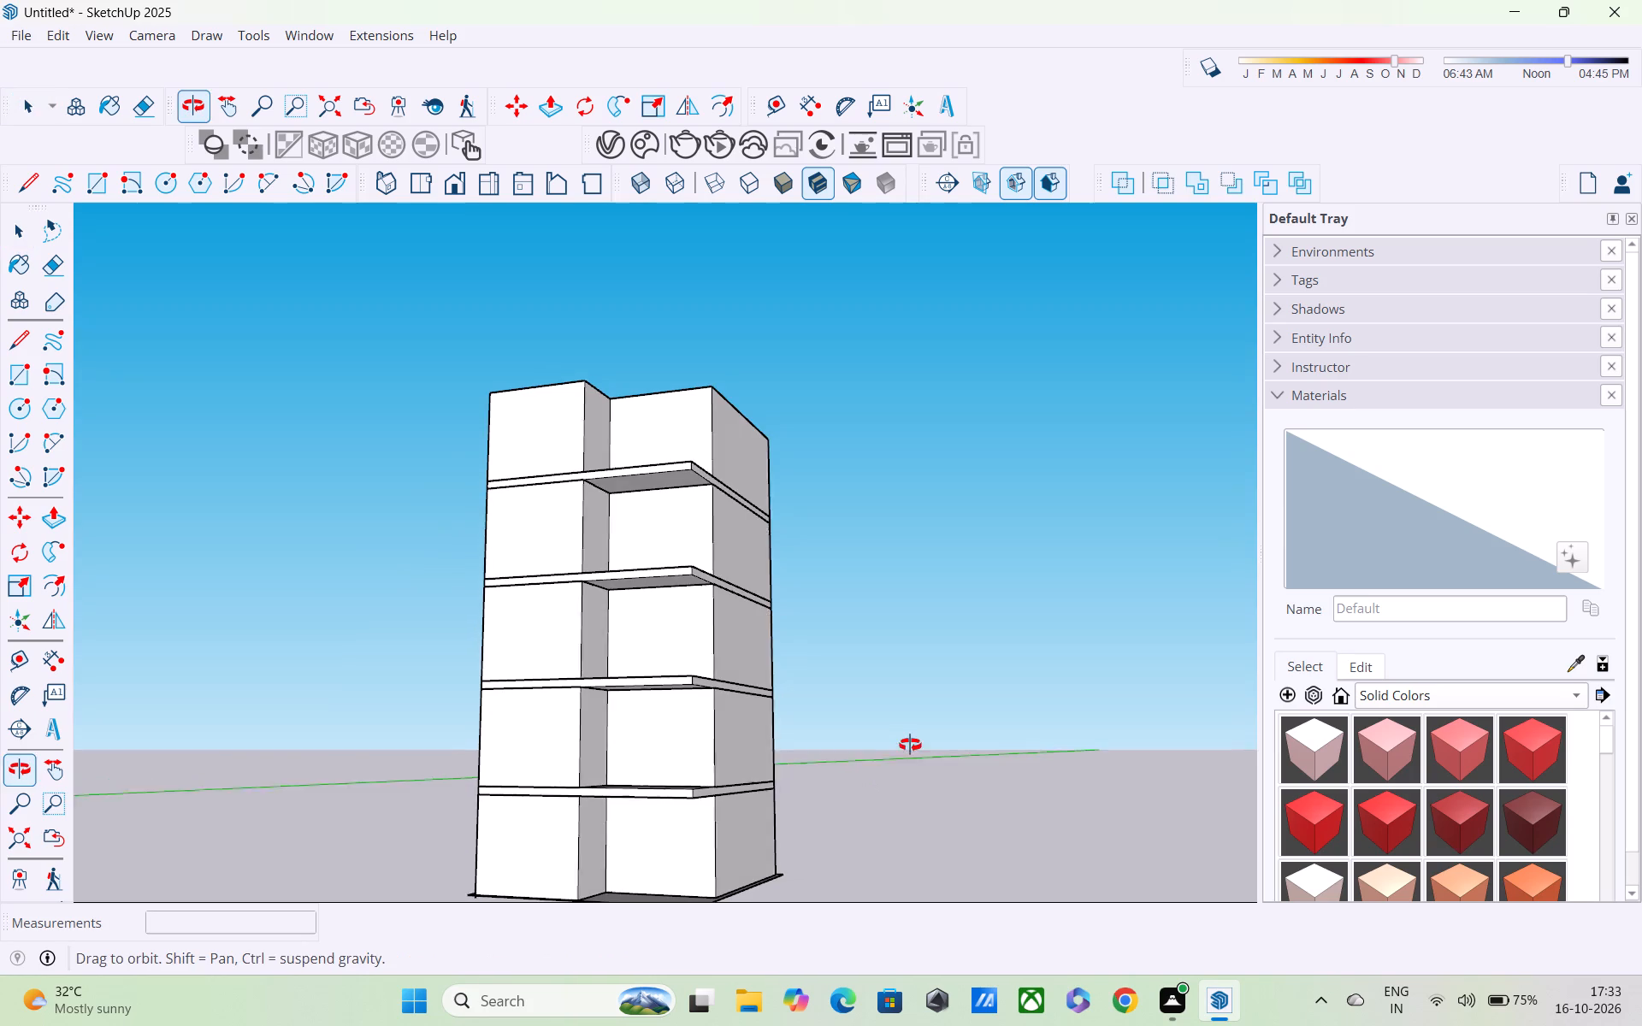
middle_click_drag(910, 745, 913, 745)
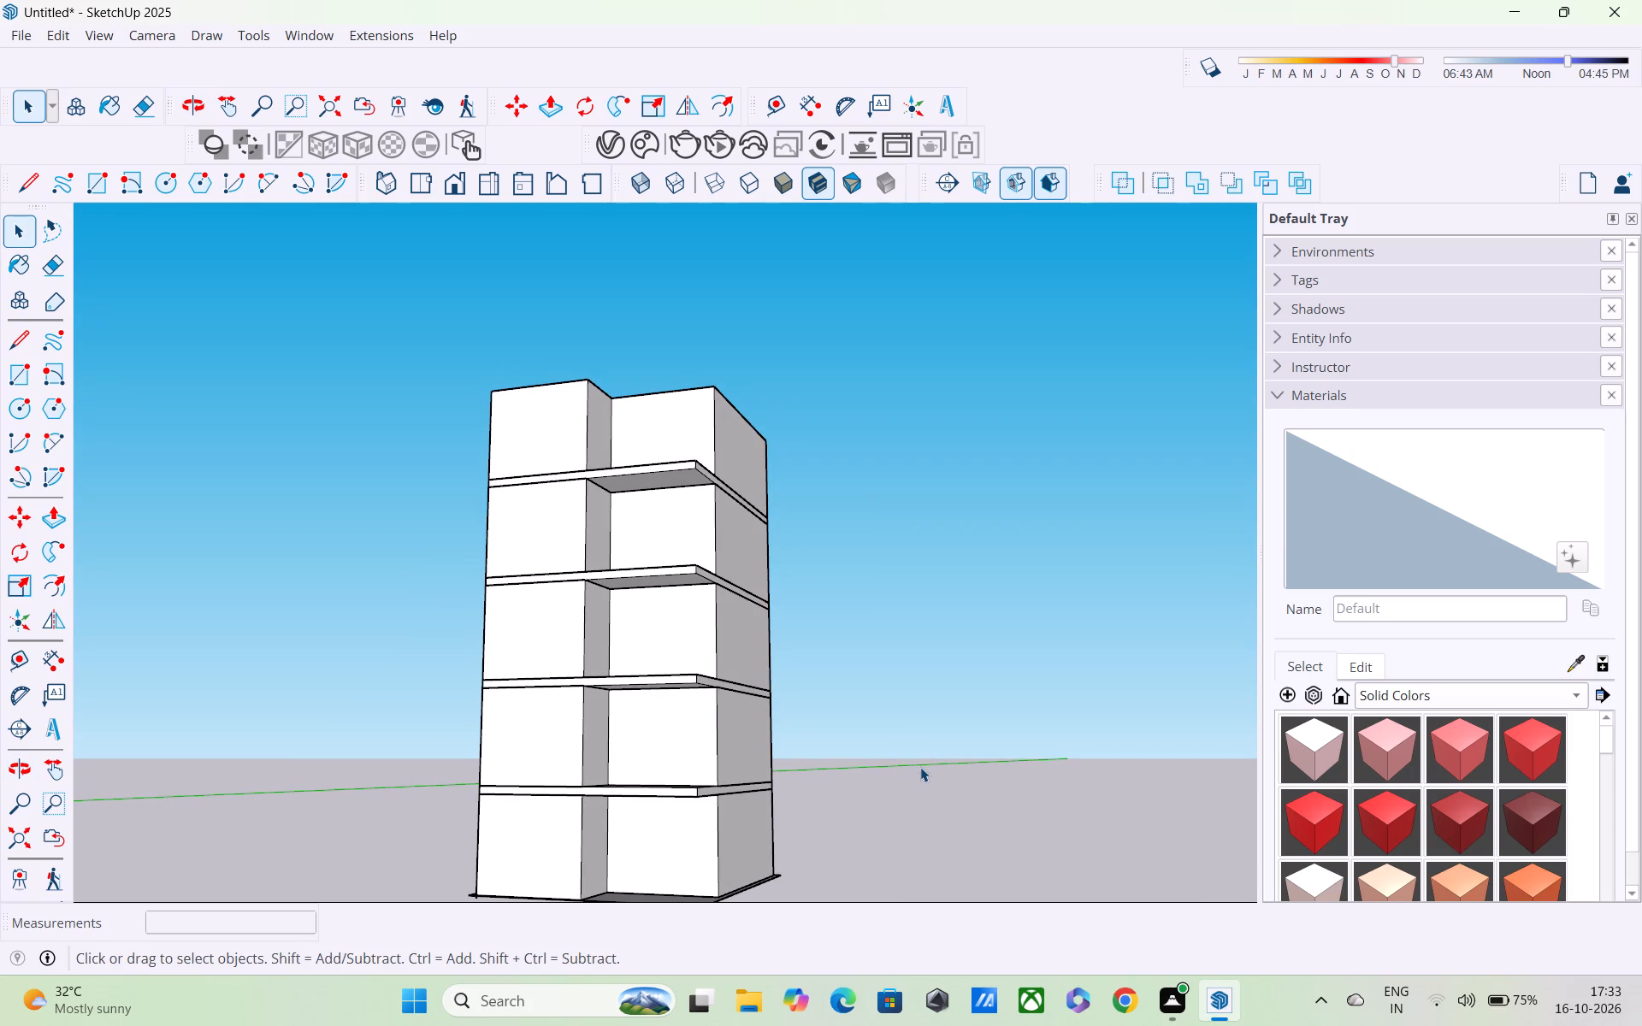
Copy the slab beneath the fifth storey up onto the top corner of the fifth-storey walls as the roof slab.
middle_click_drag(928, 763, 1090, 921, "shift")
scroll(1062, 894, "down", 4)
middle_click_drag(1032, 864, 1076, 985)
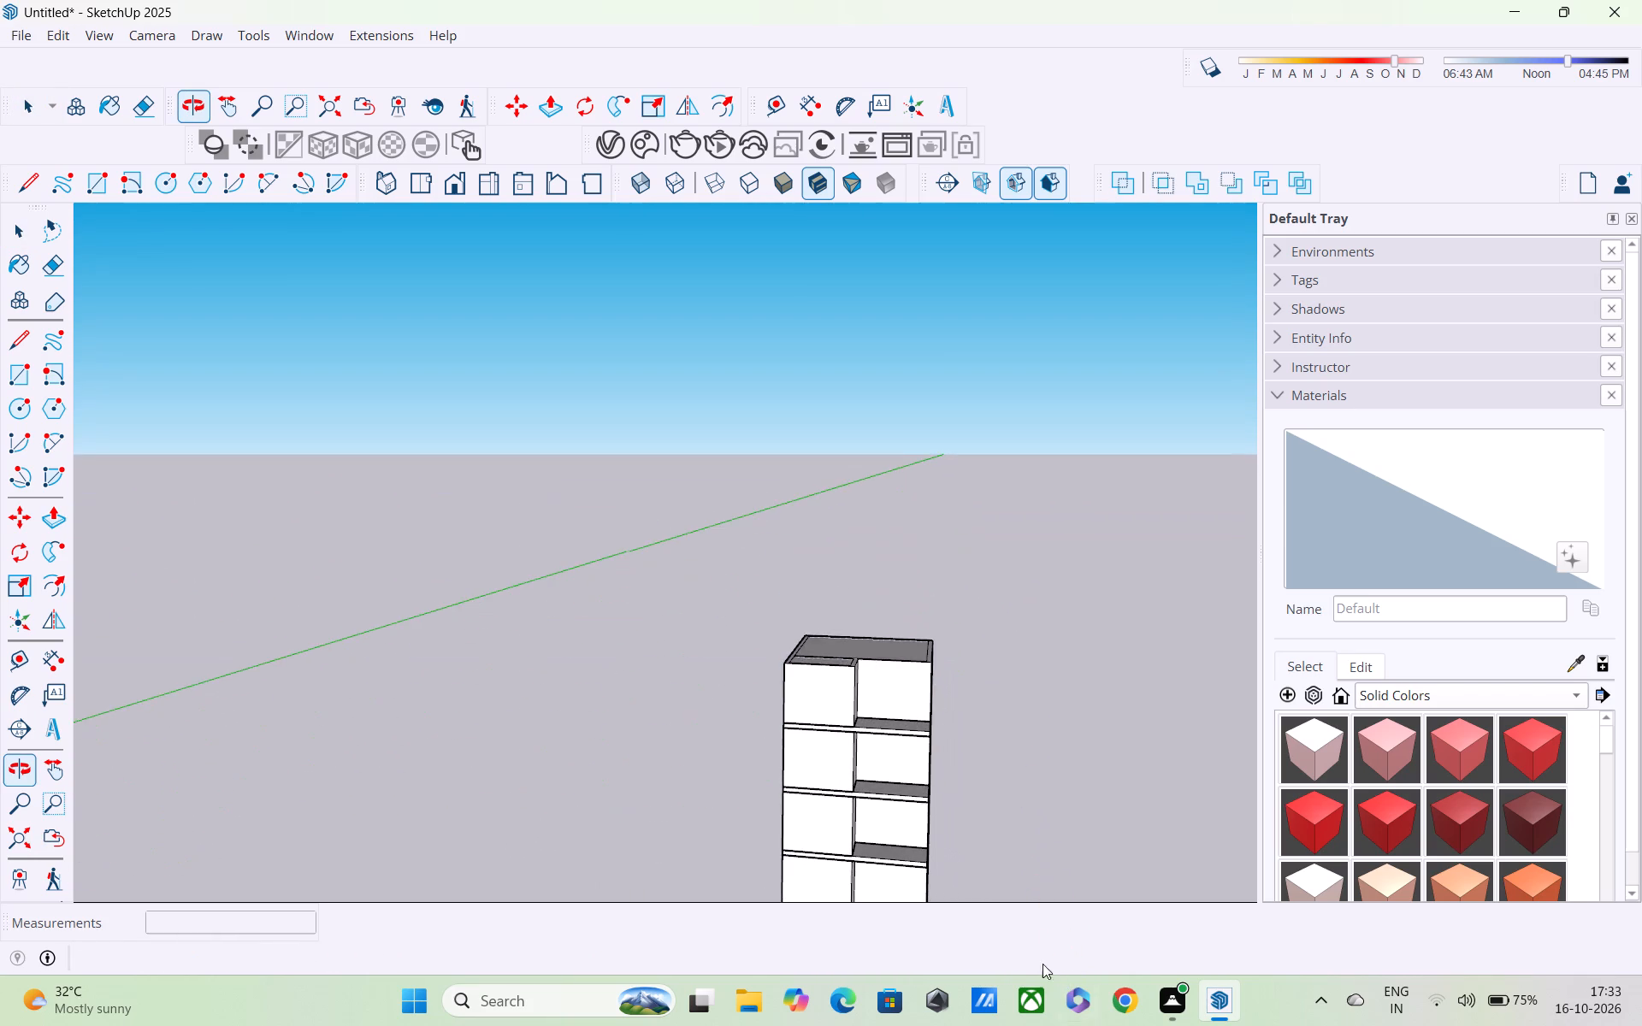
scroll(954, 888, "up", 4)
middle_click_drag(897, 826, 886, 962)
scroll(810, 857, "down", 3)
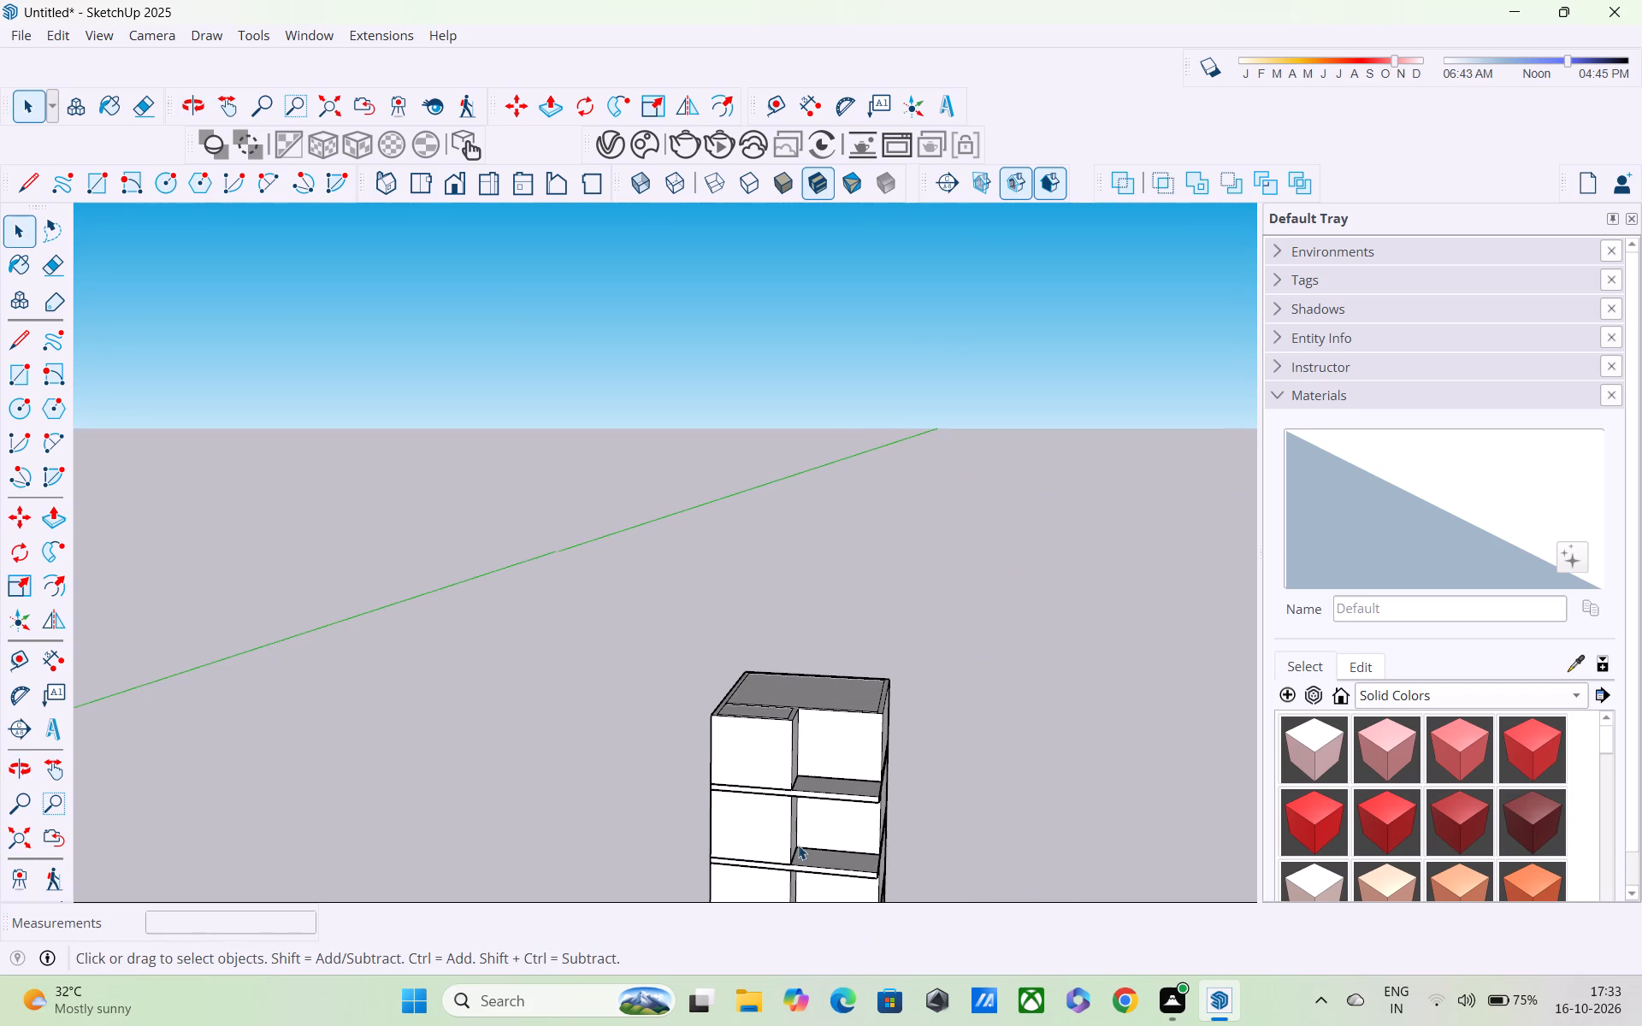
left_click(859, 804)
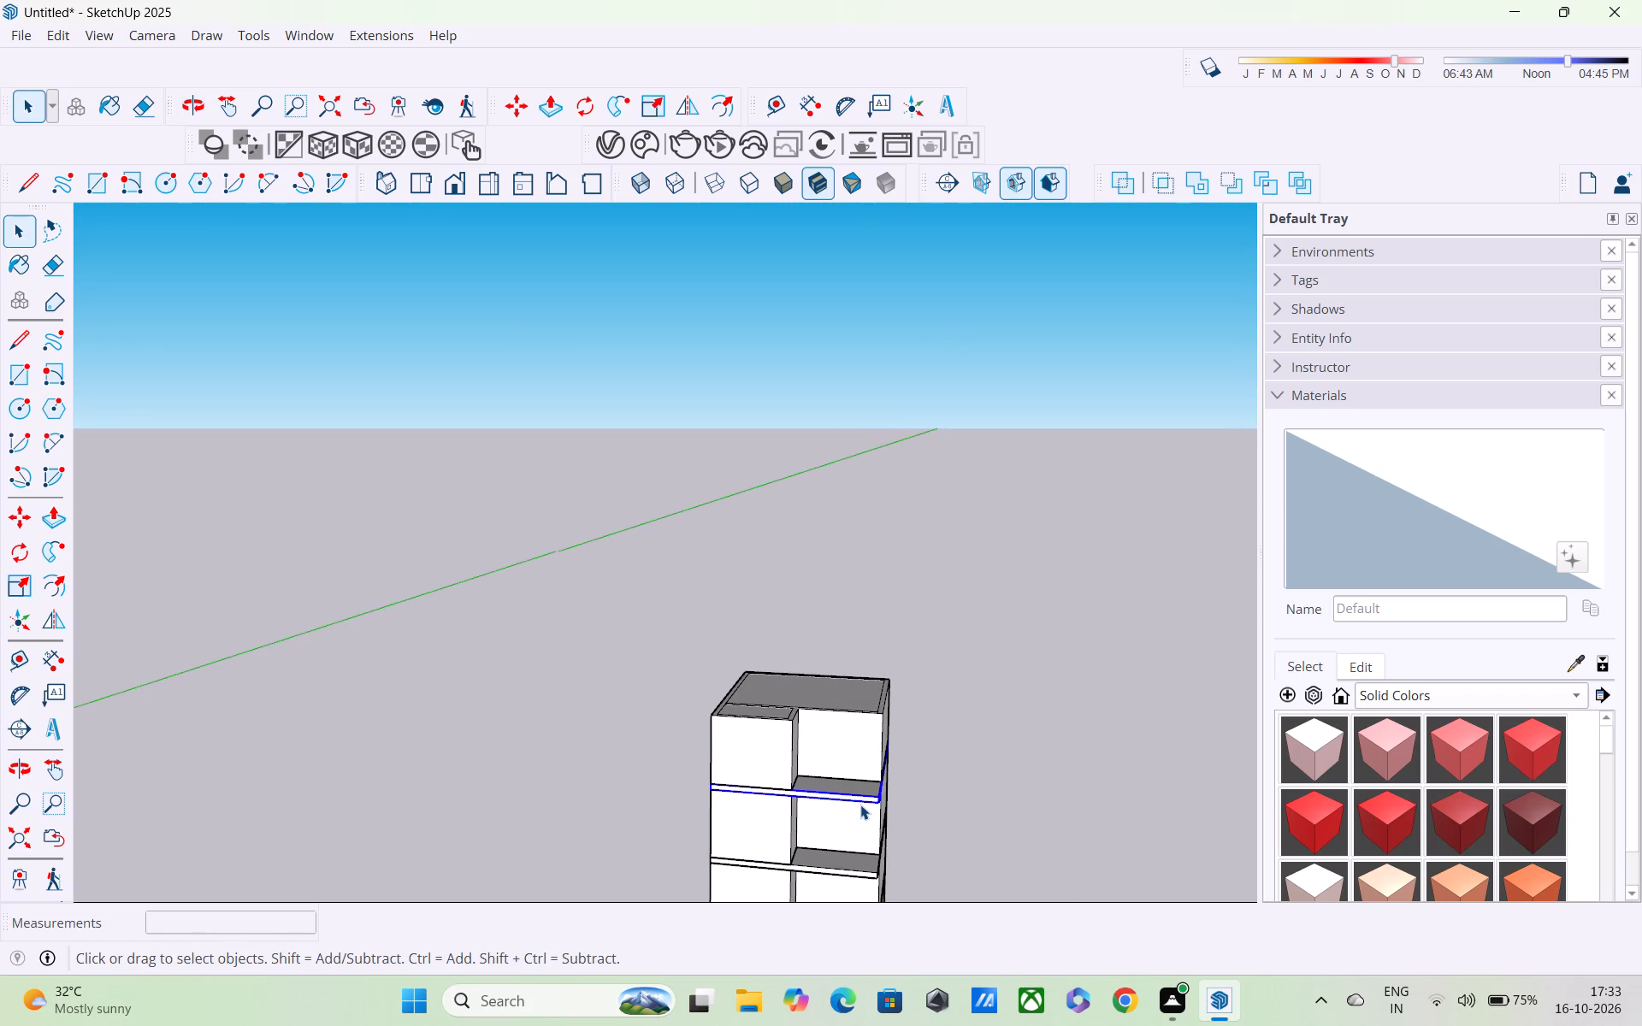
key("m")
scroll(860, 804, "up", 4)
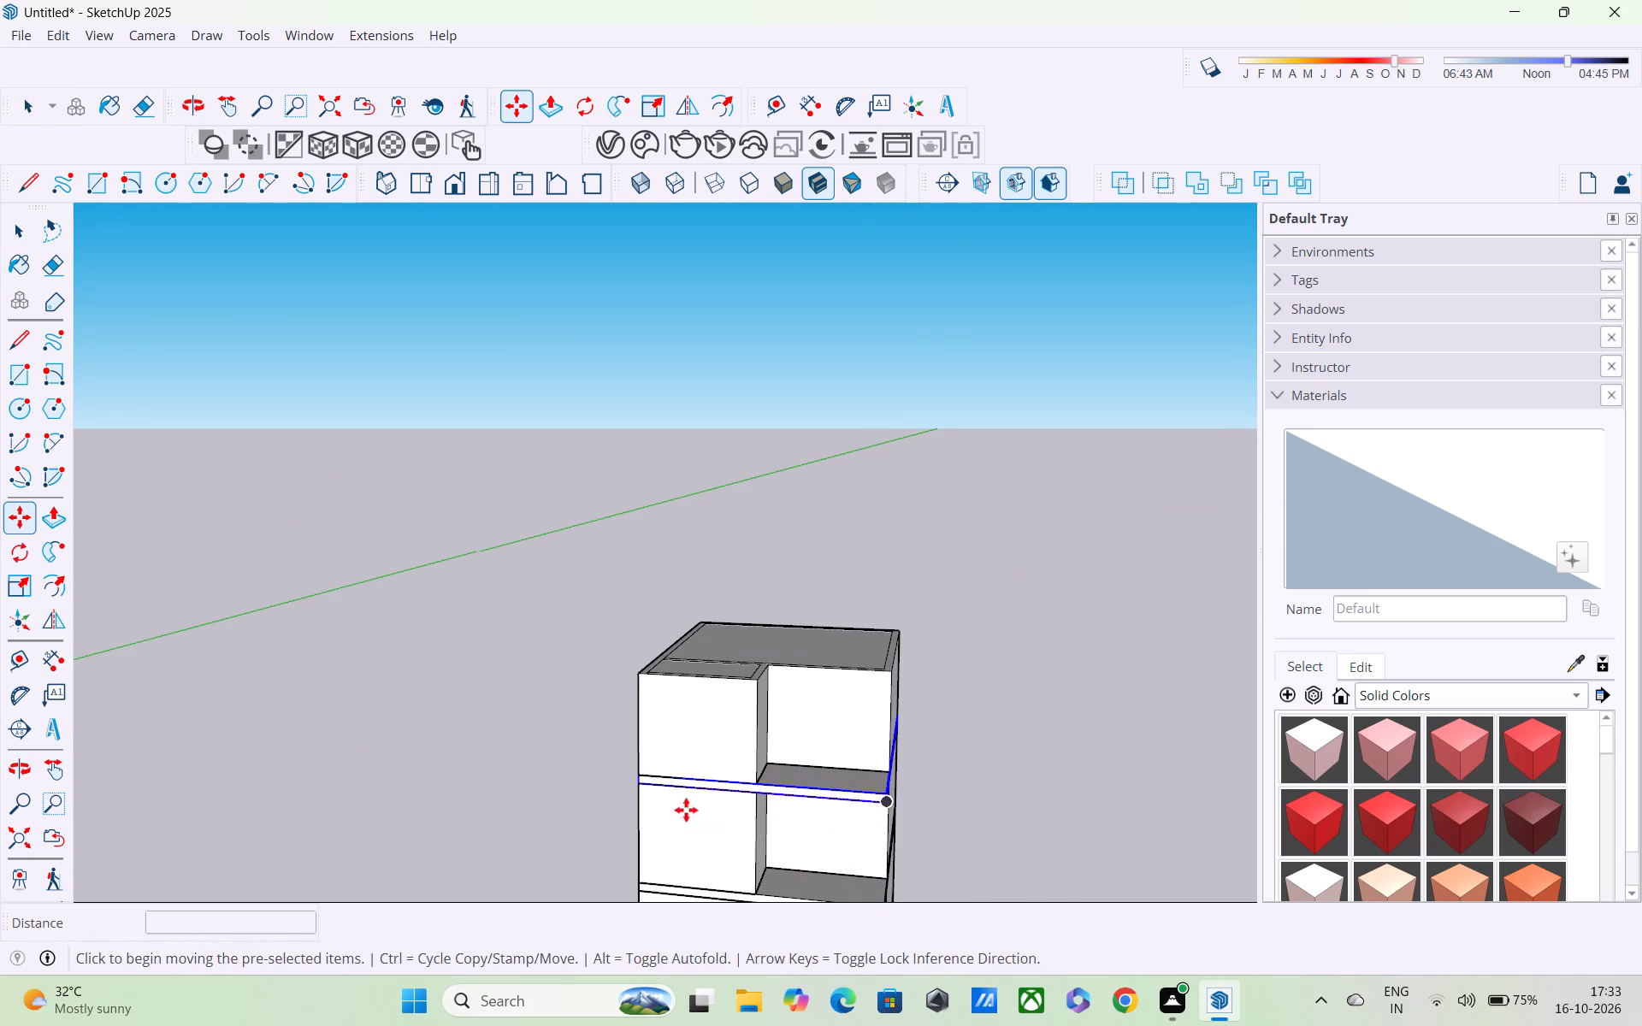
scroll(659, 800, "up", 3)
left_click(630, 779)
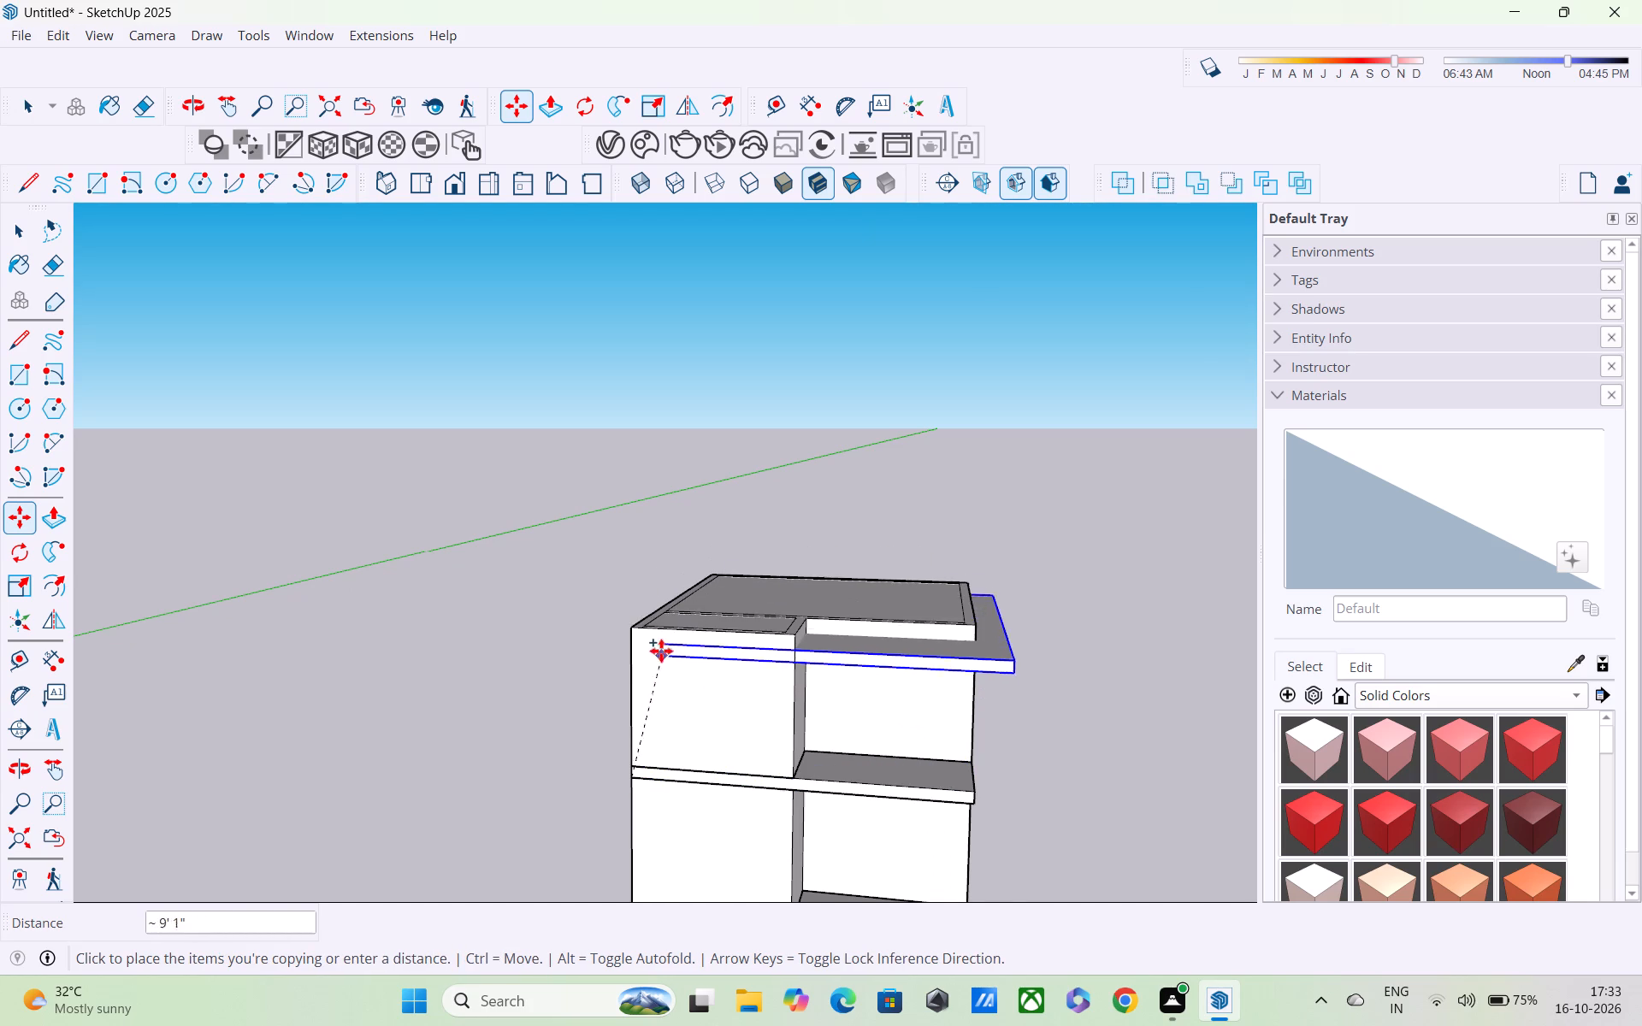
left_click(642, 625)
Examine the building with its roof slab from above and from the recessed-corner side.
middle_click_drag(810, 694, 701, 804)
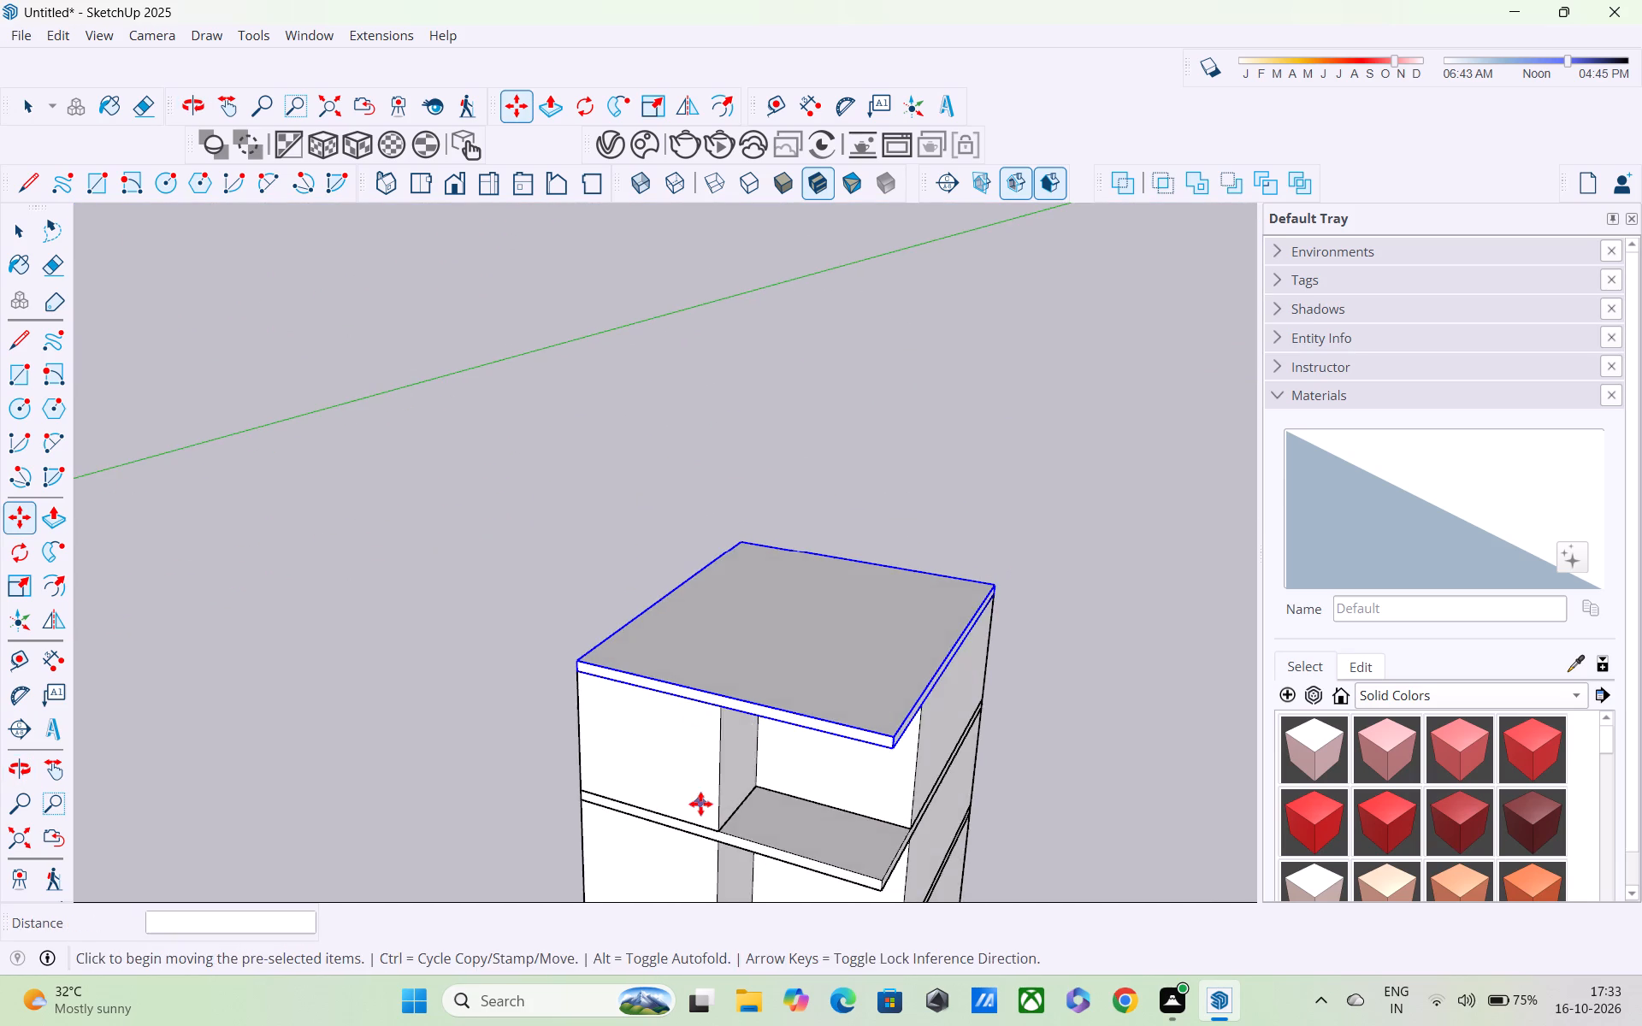
middle_click_drag(700, 804, 877, 305, "shift")
scroll(886, 332, "down", 5)
middle_click_drag(908, 366, 784, 454, "shift")
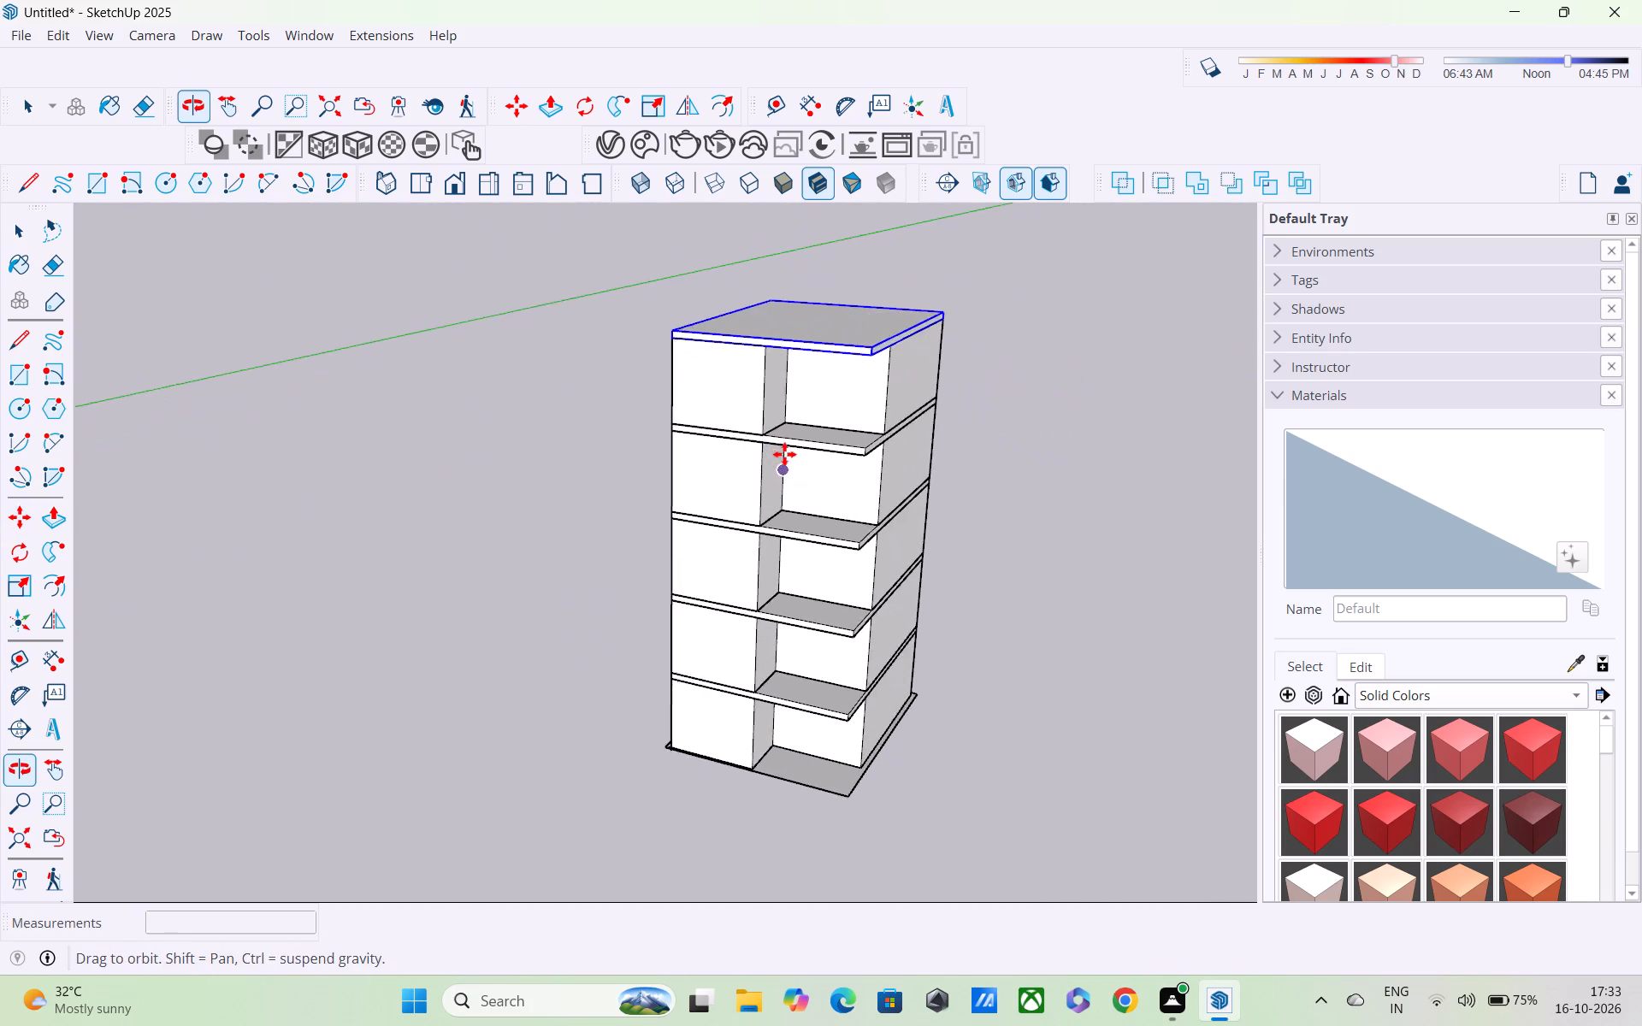
middle_click_drag(784, 454, 785, 457, "shift")
scroll(783, 452, "up", 1, "shift")
scroll(778, 446, "down", 4)
scroll(777, 551, "up", 5)
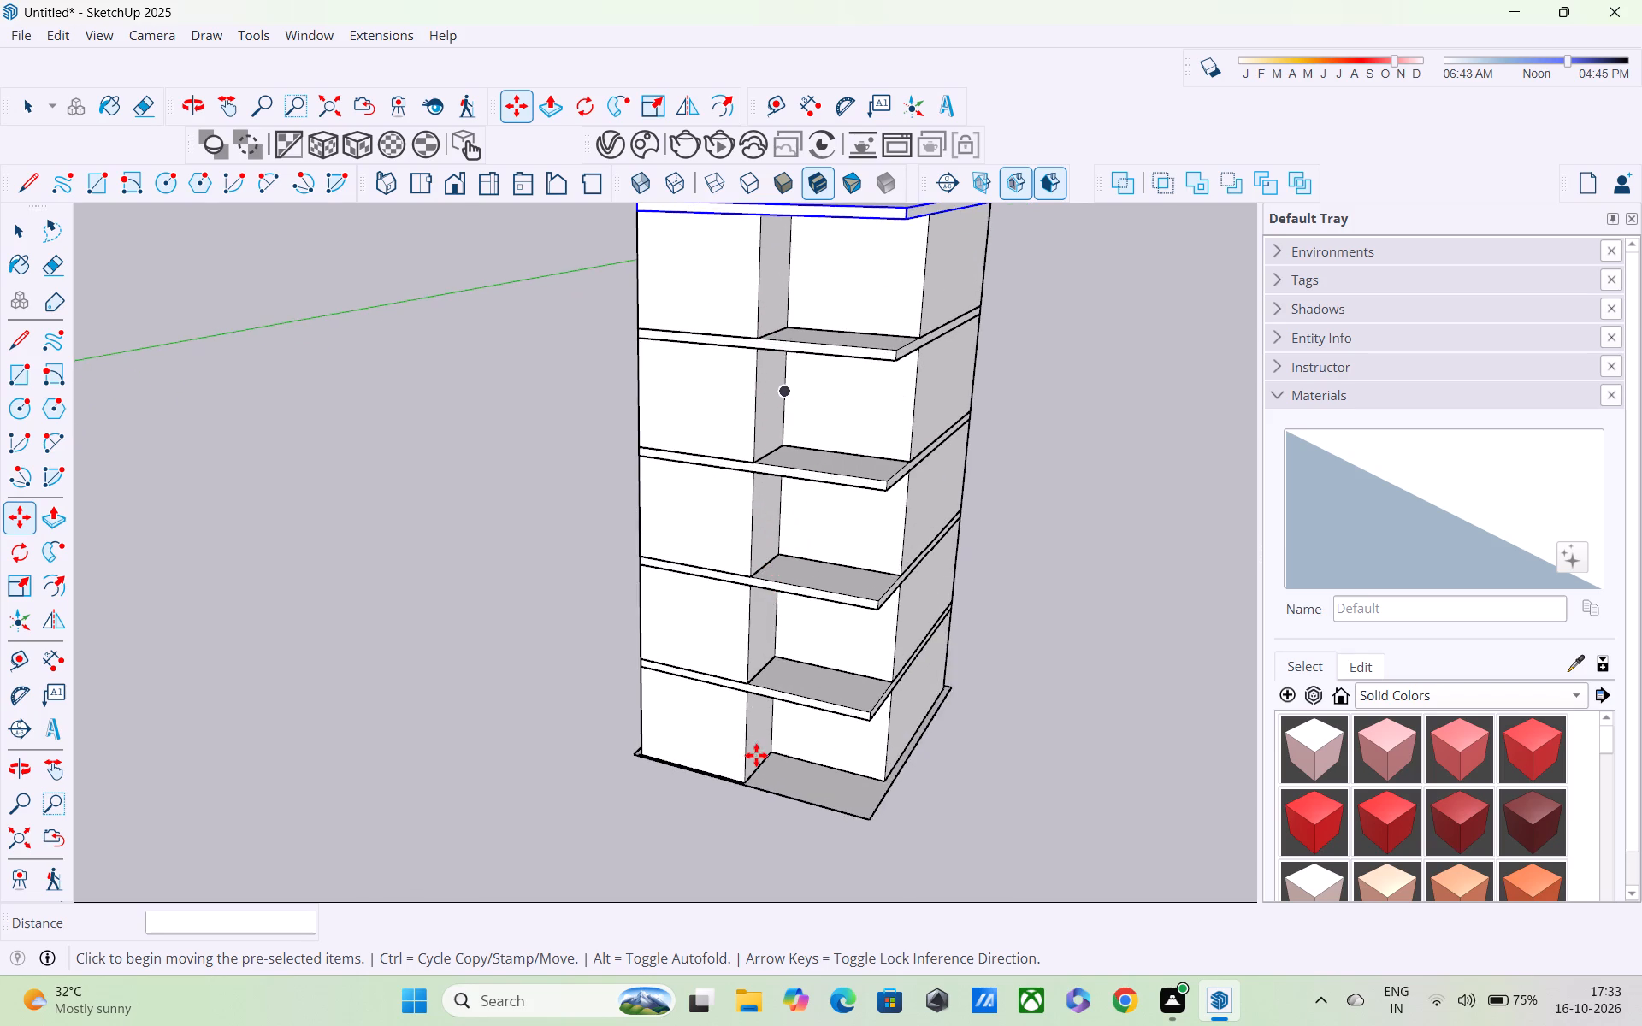
middle_click_drag(756, 753, 870, 543)
scroll(870, 543, "up", 1)
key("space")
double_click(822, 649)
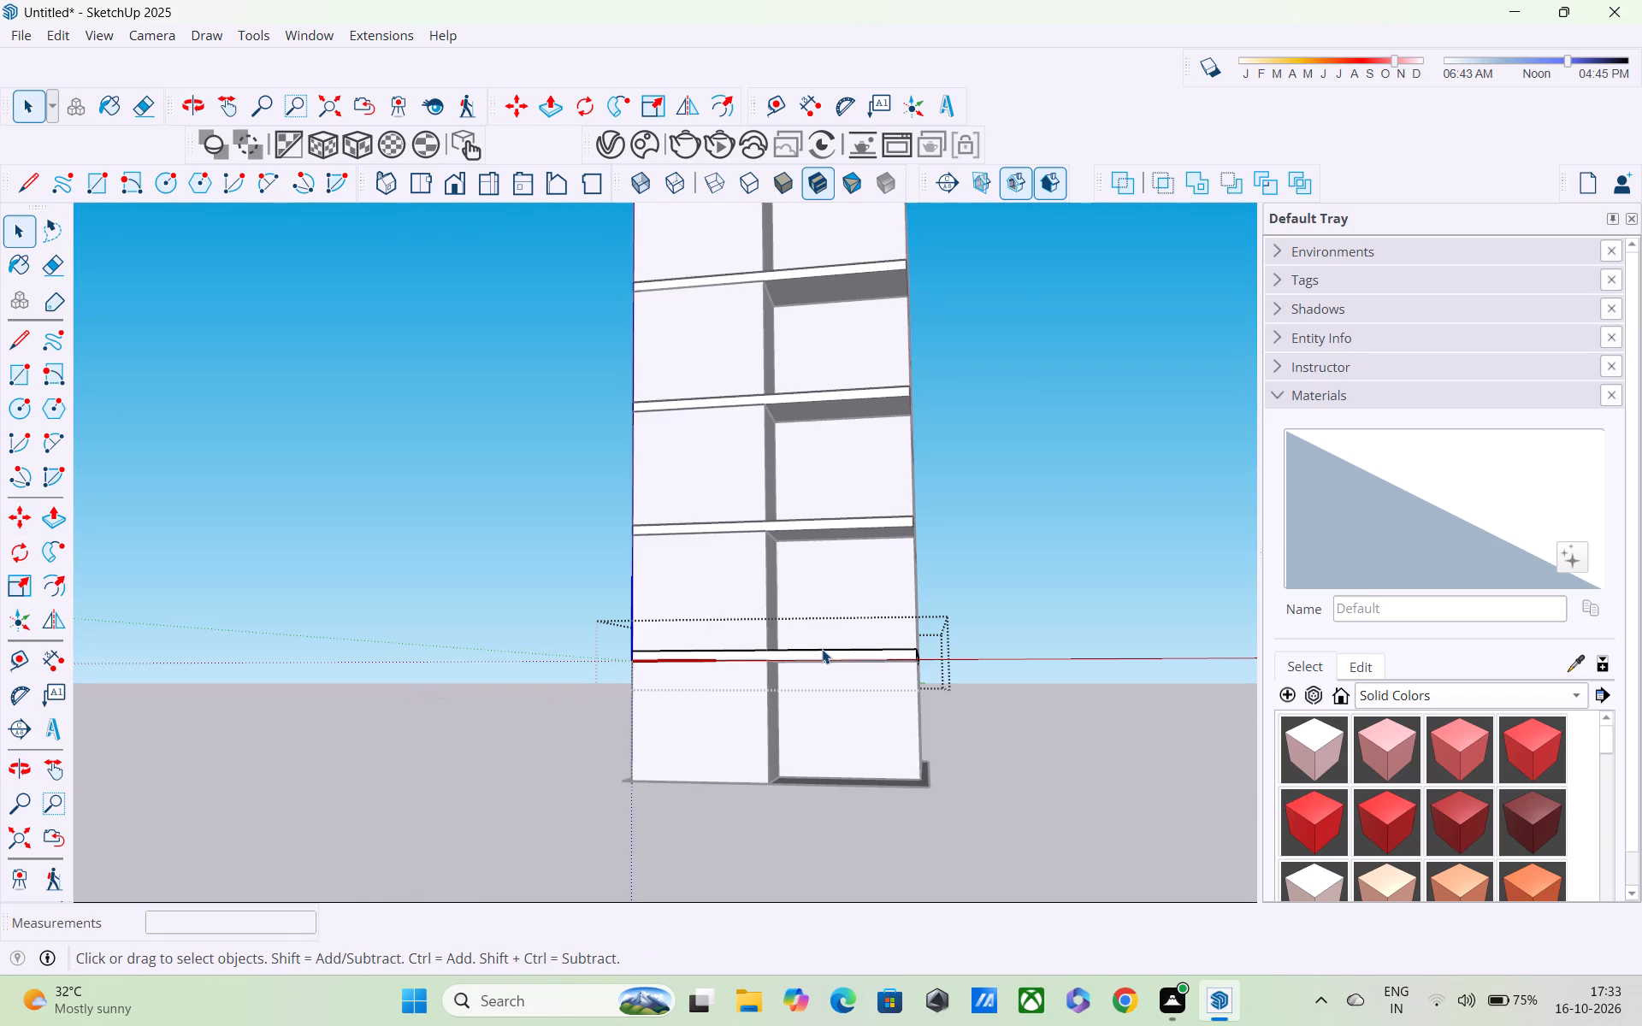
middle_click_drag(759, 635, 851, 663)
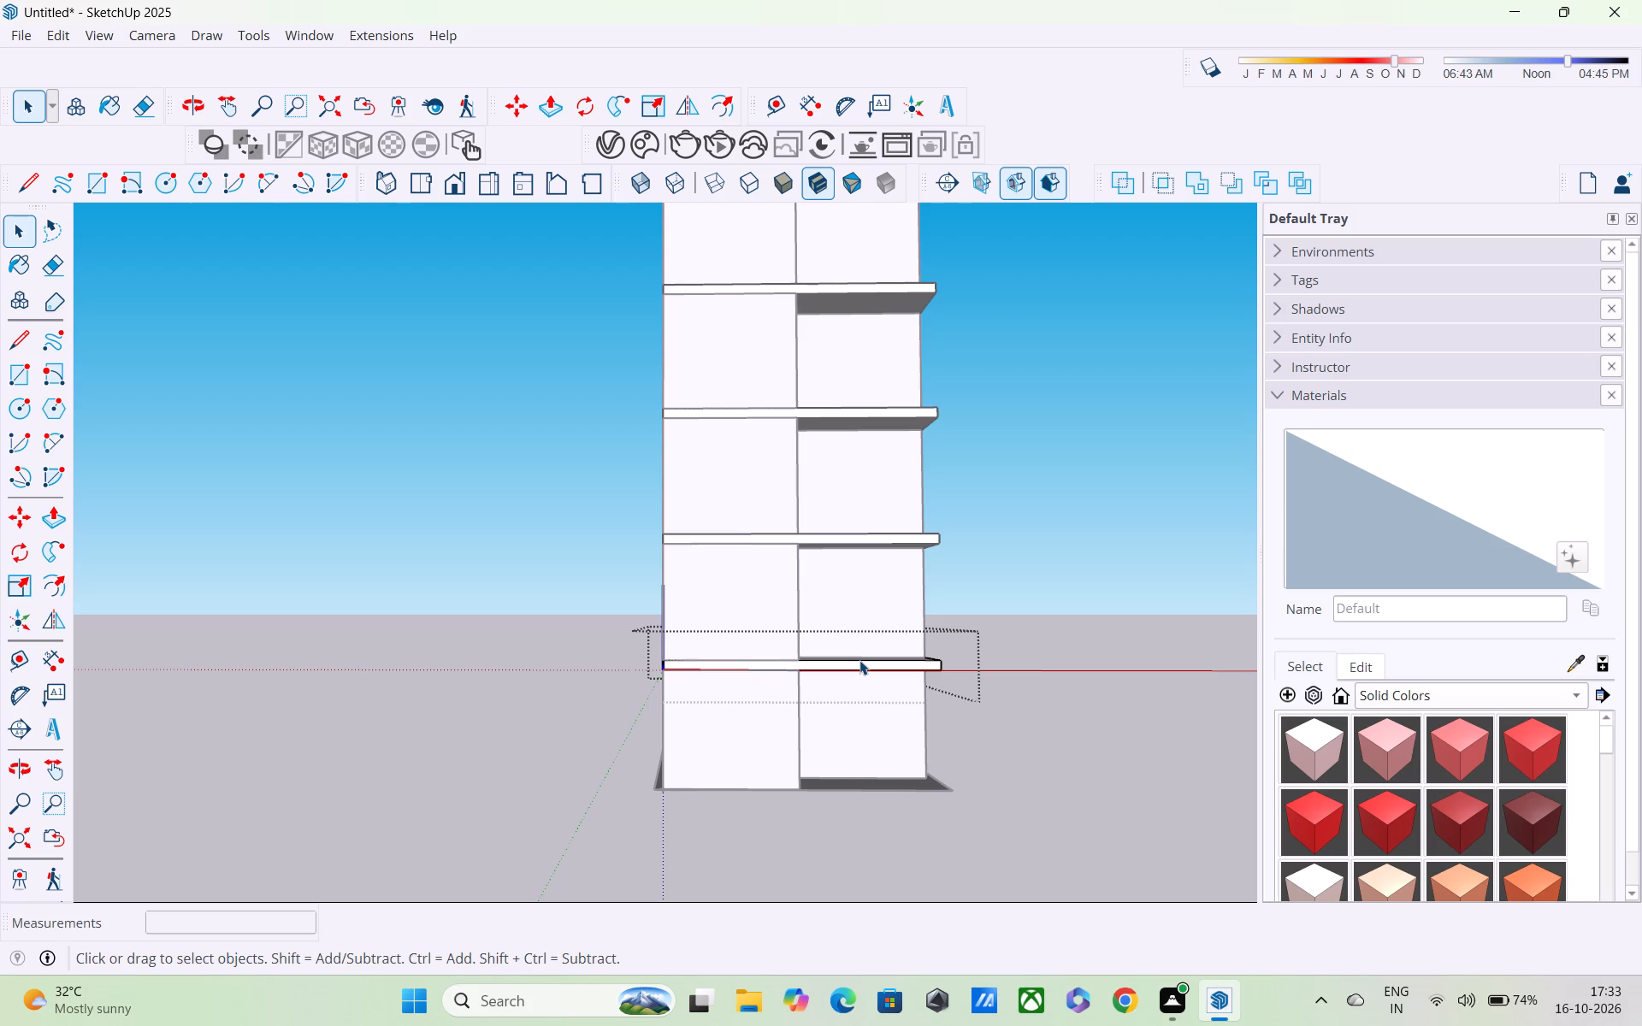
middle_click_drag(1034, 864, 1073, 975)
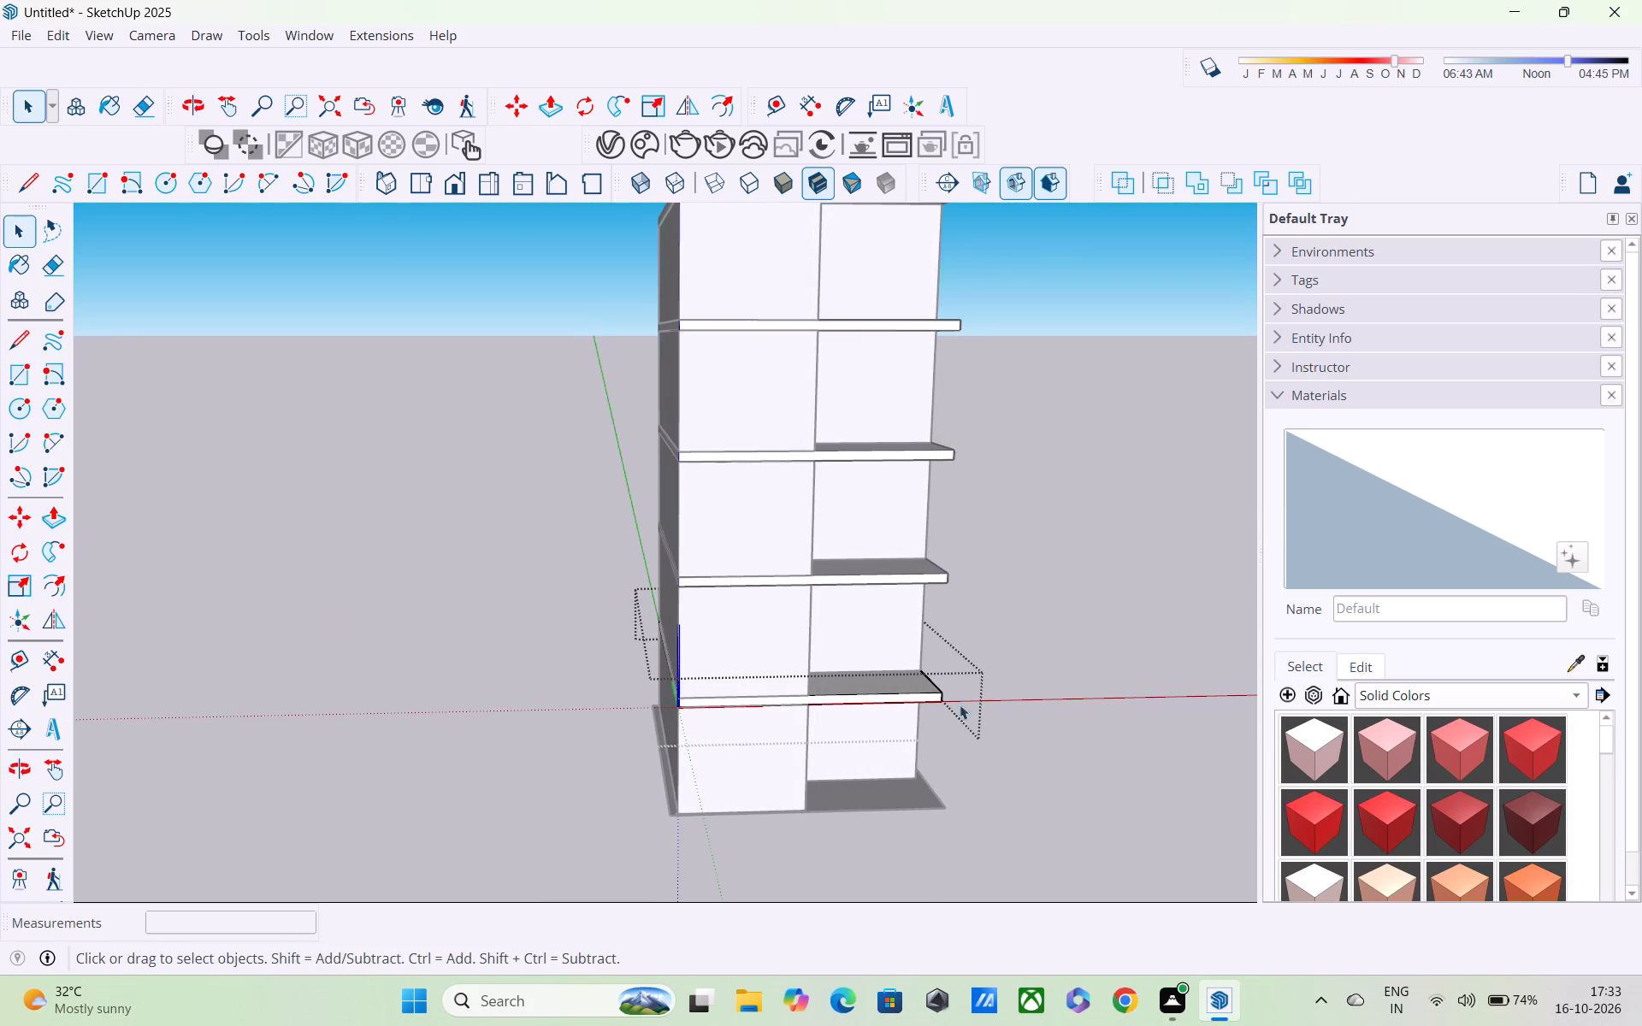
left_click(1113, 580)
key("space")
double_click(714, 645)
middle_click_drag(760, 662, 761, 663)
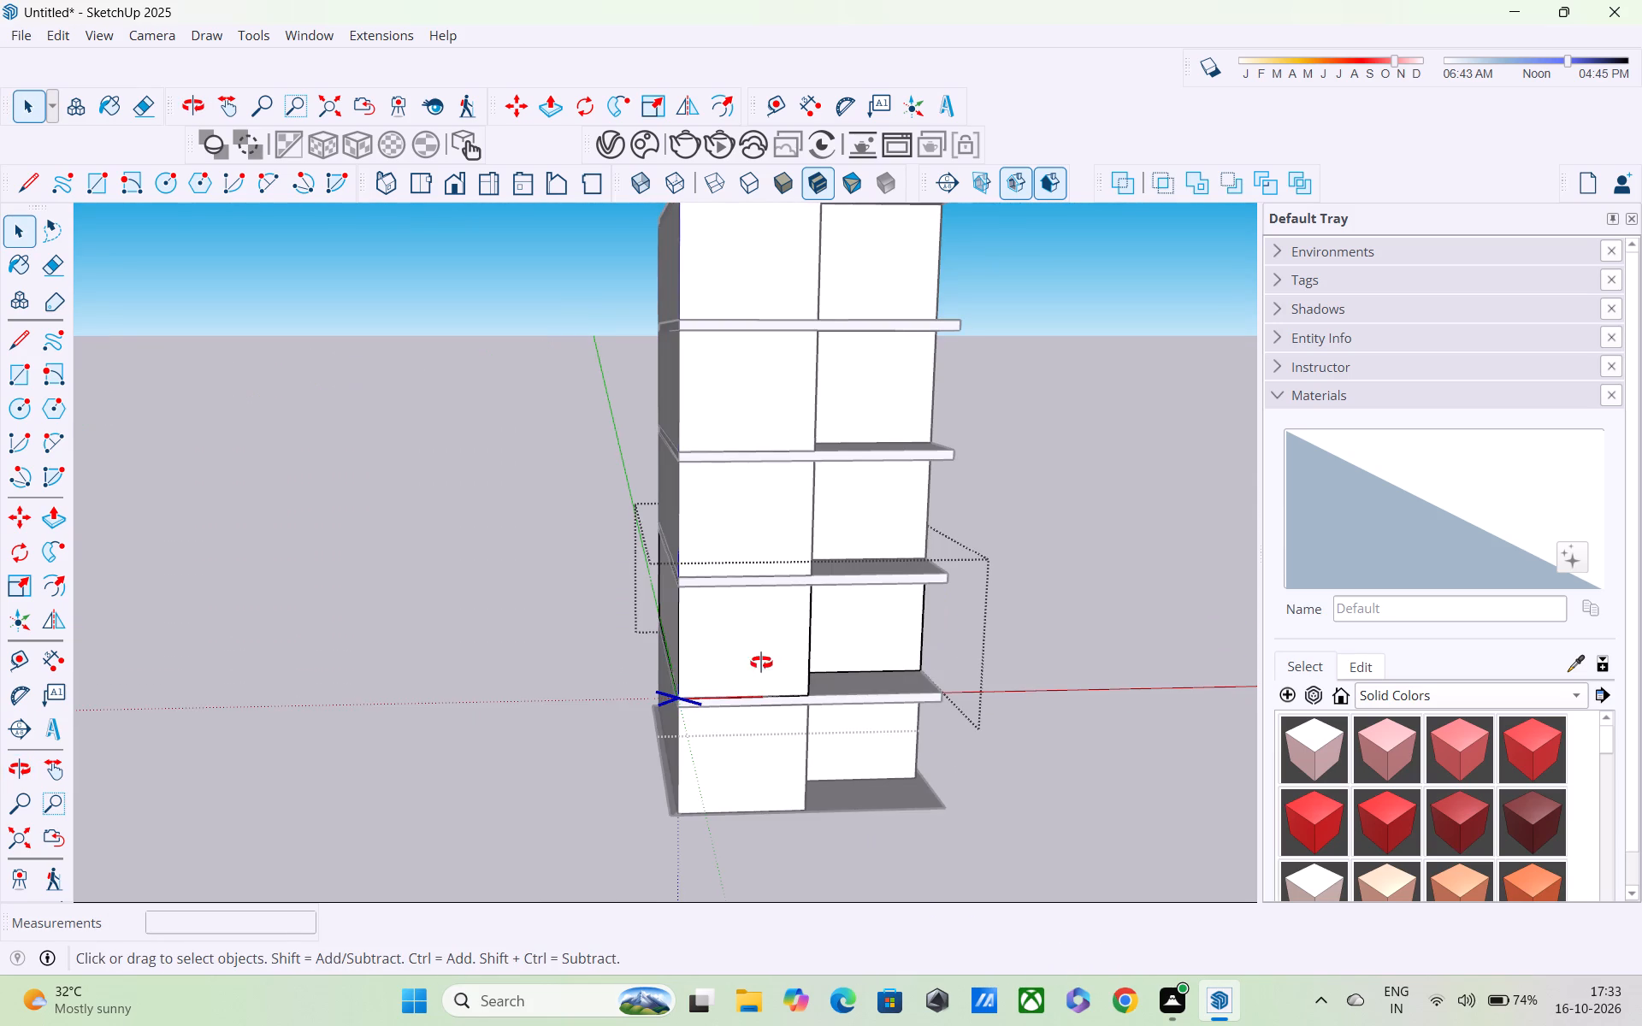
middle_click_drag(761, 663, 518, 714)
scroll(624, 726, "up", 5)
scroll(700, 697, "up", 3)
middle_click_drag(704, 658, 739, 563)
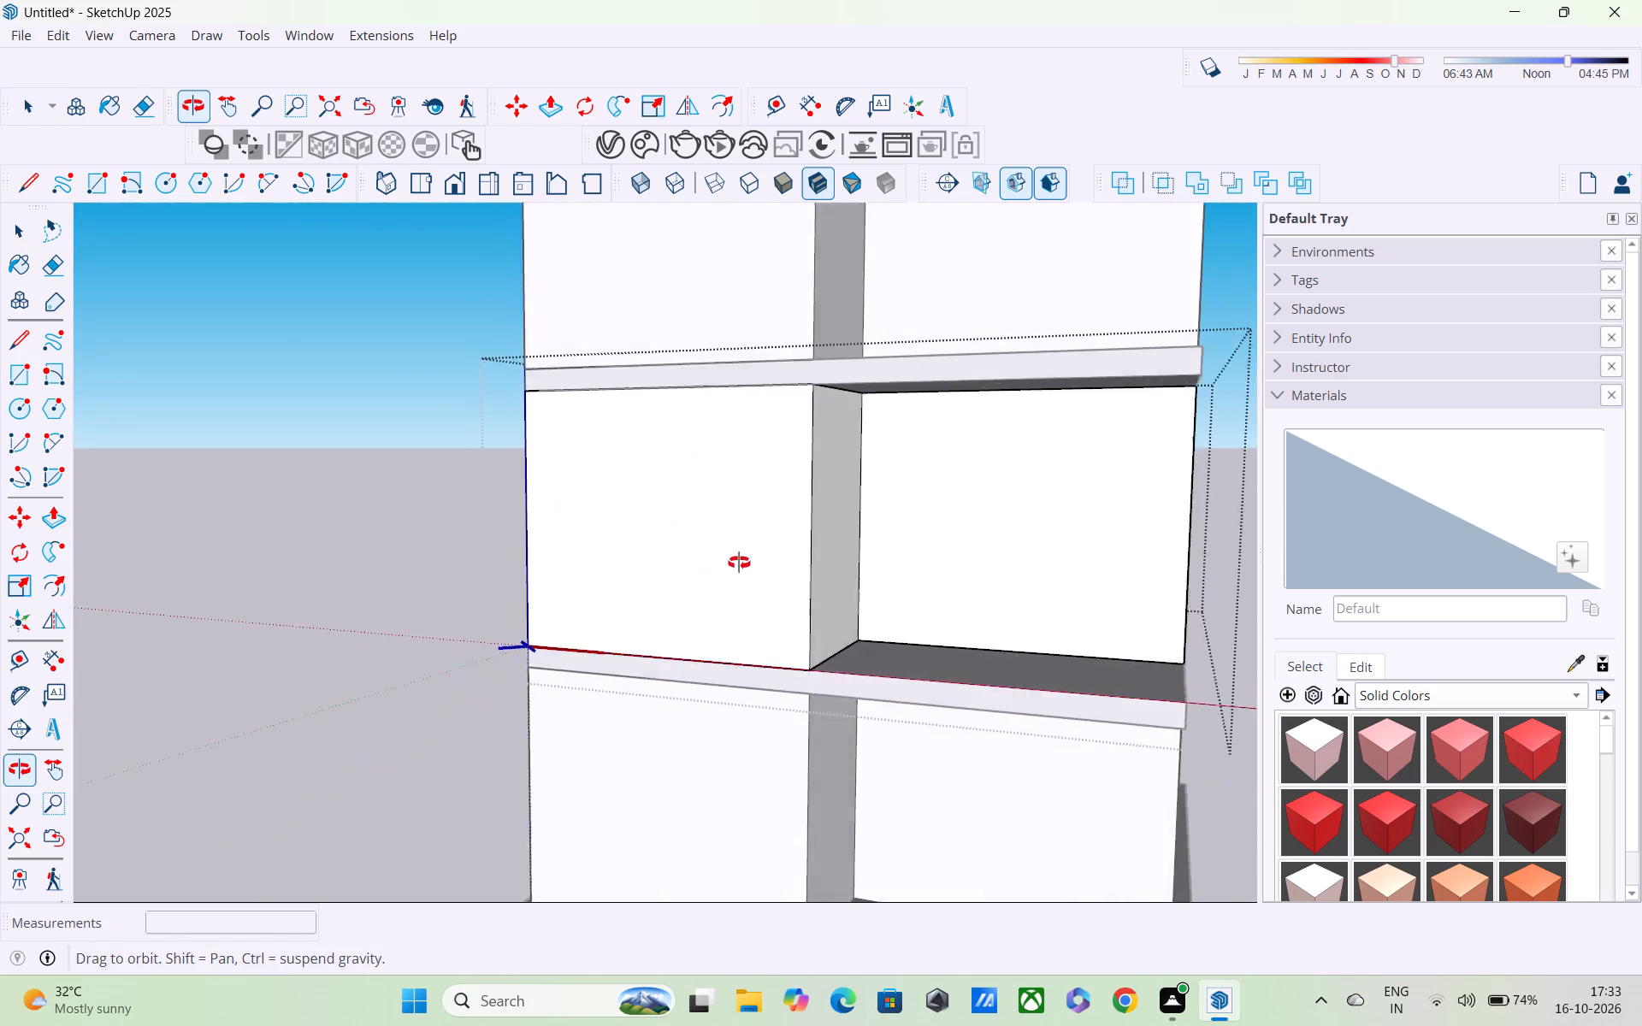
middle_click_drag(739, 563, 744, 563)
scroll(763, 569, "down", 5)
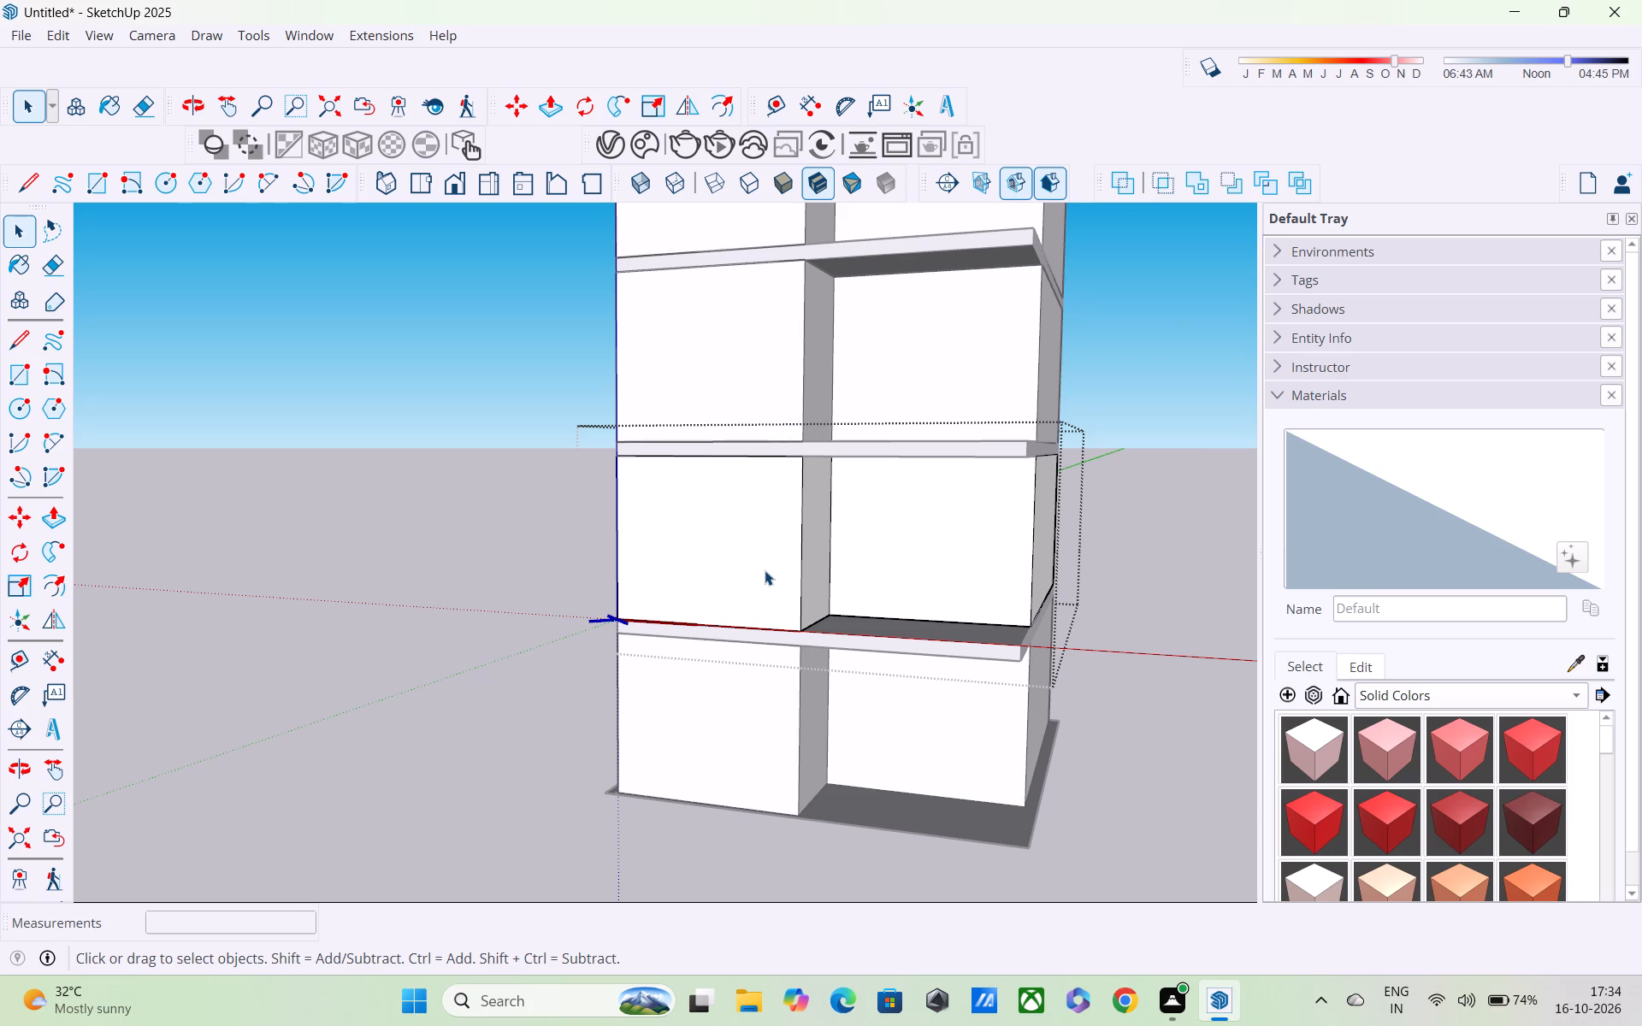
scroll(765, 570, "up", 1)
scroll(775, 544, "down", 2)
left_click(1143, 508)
Examine the lower storeys' walls, slab edges and recessed corner from several angles.
middle_click_drag(1110, 561, 1086, 685)
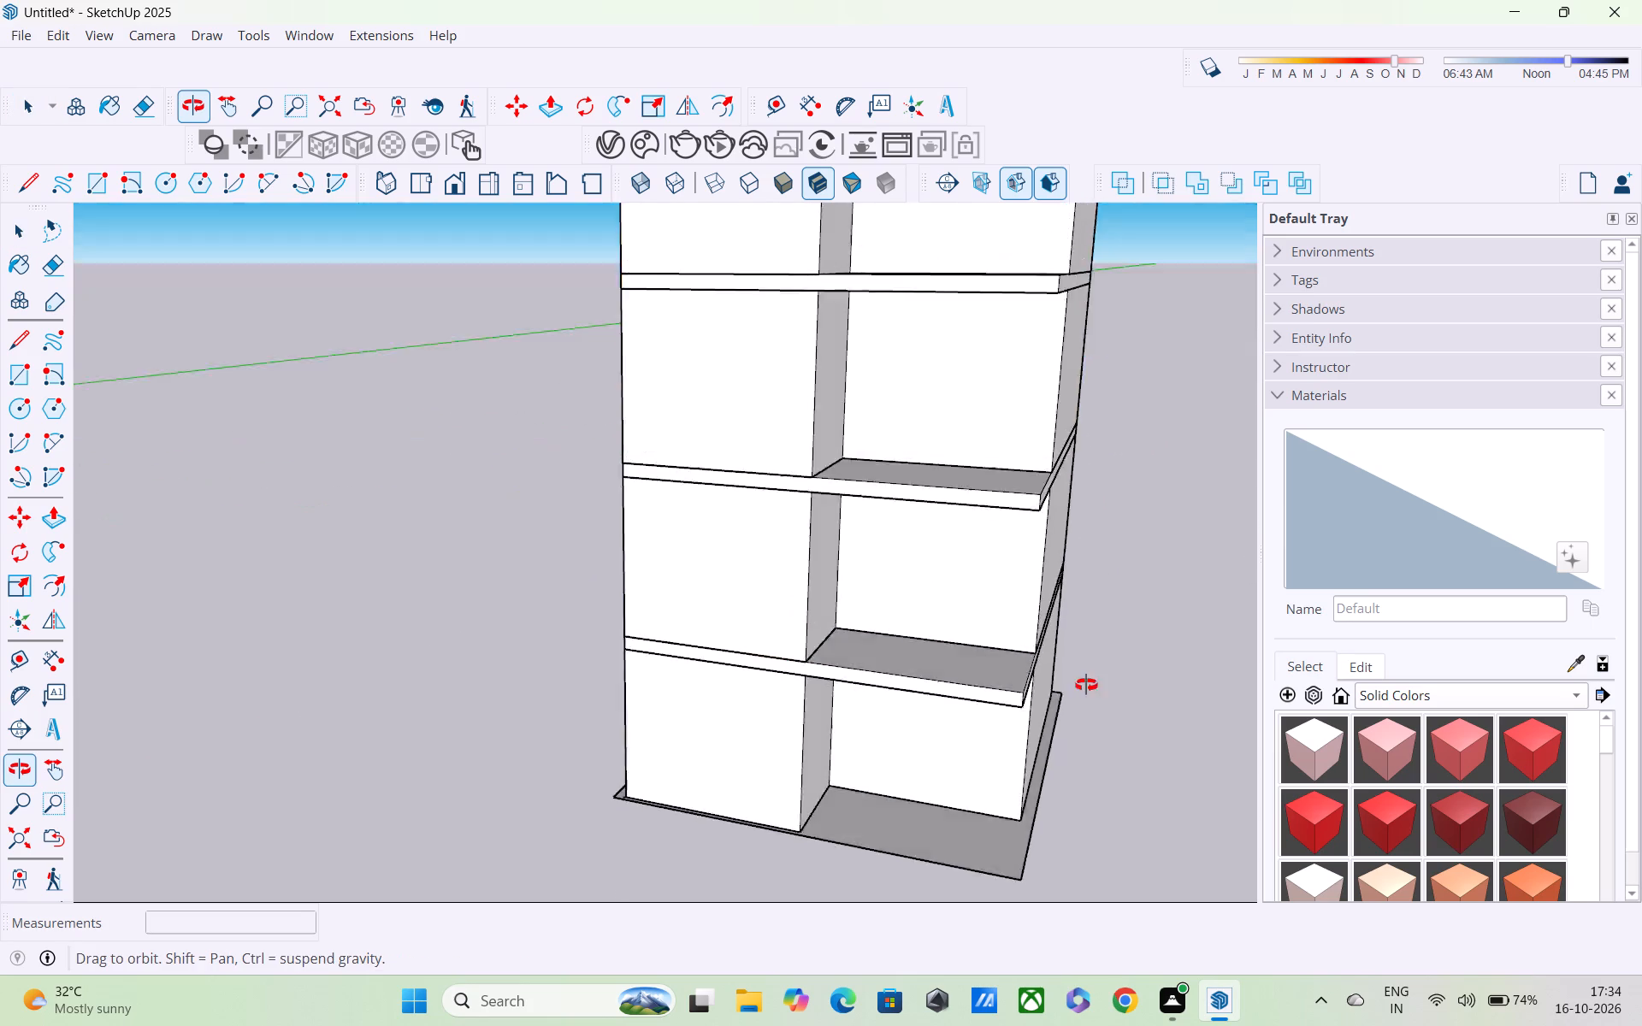
middle_click_drag(1086, 685, 886, 732)
scroll(859, 717, "up", 2)
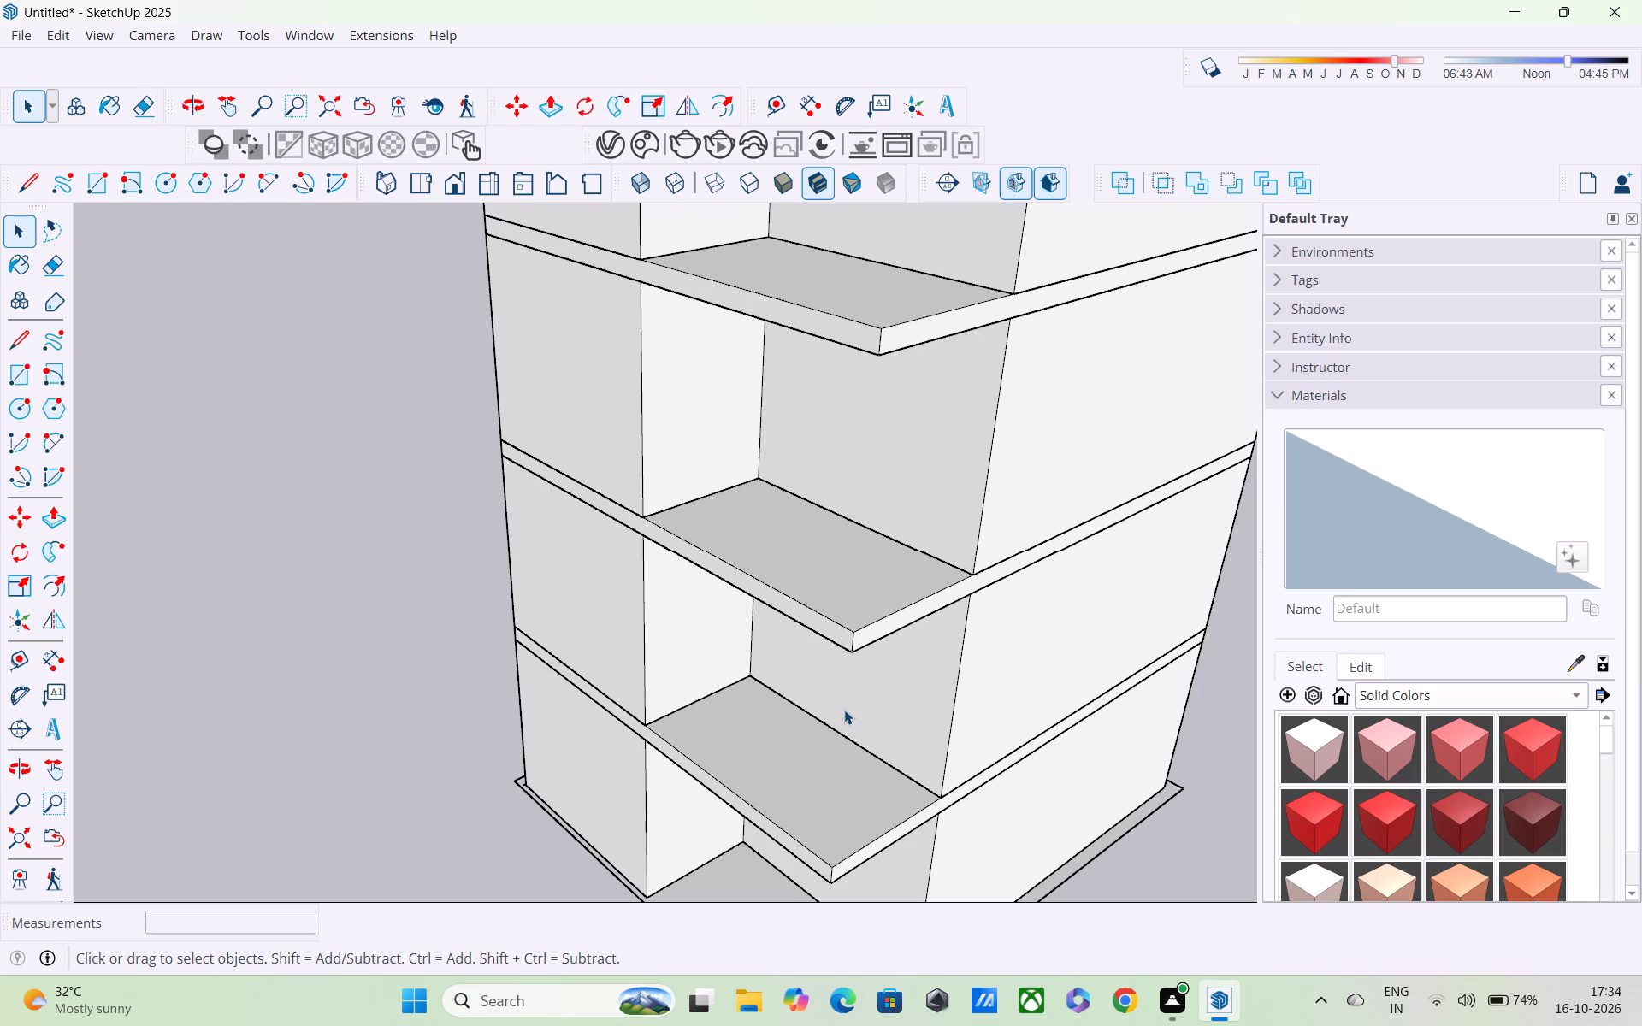
scroll(834, 682, "down", 4)
middle_click_drag(684, 691, 838, 629)
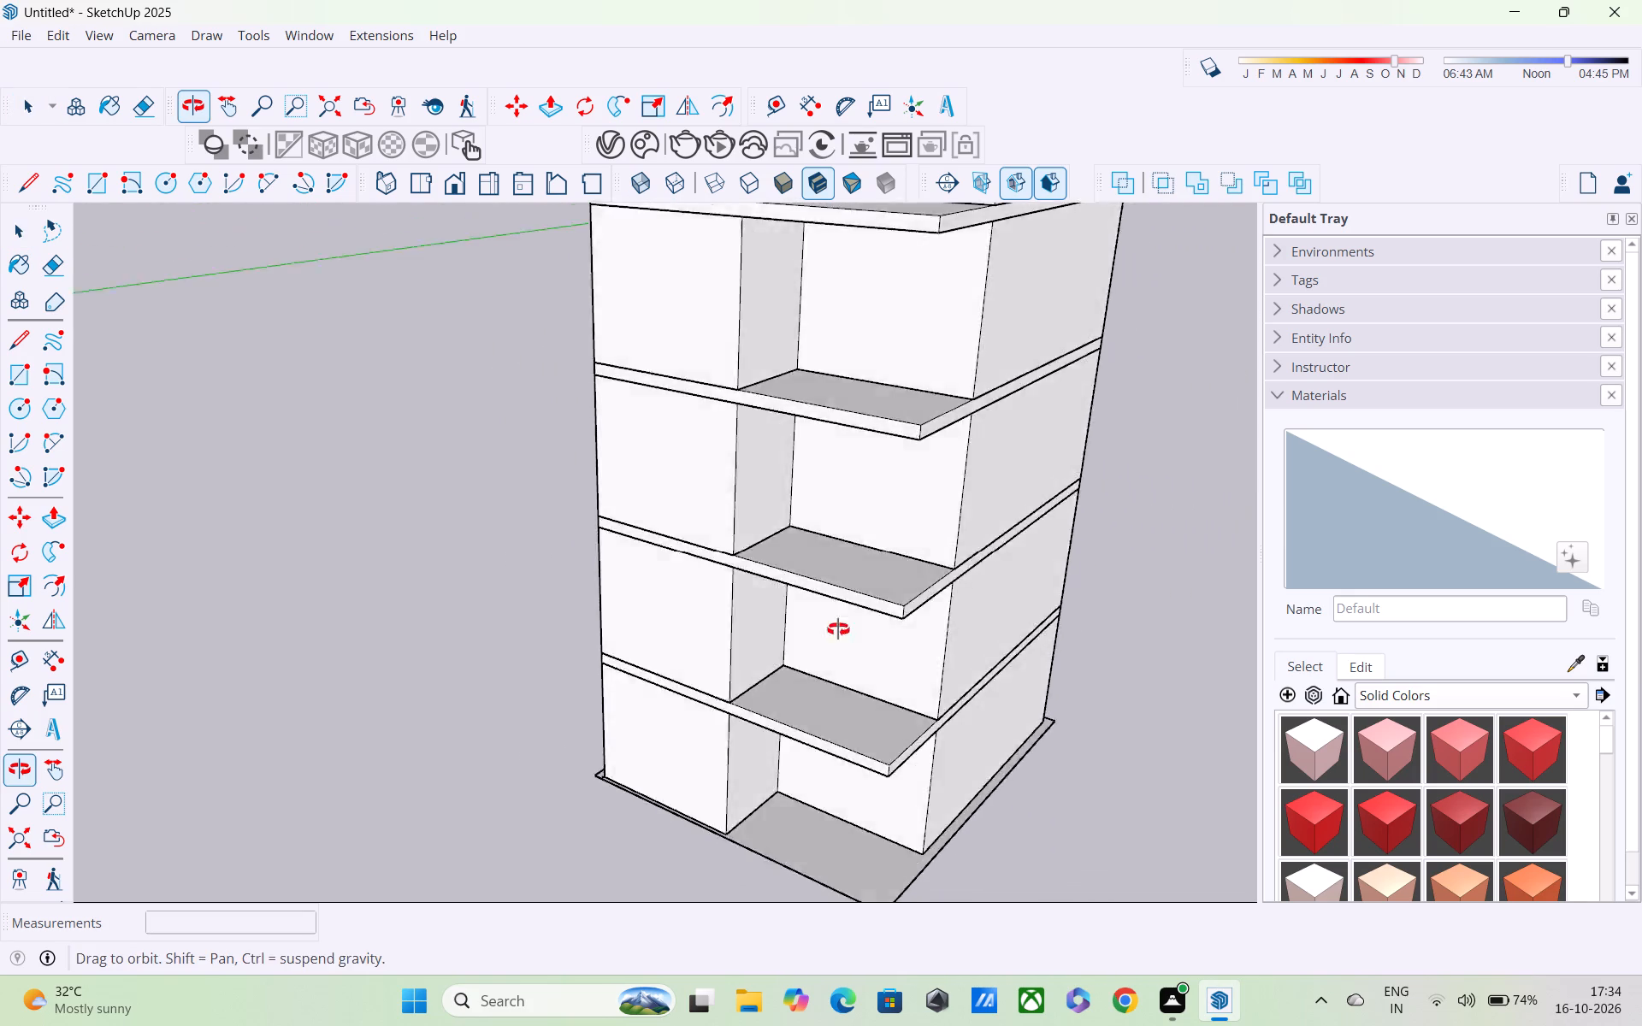
middle_click_drag(838, 629, 929, 542)
middle_click_drag(865, 489, 1026, 523)
scroll(851, 507, "up", 3)
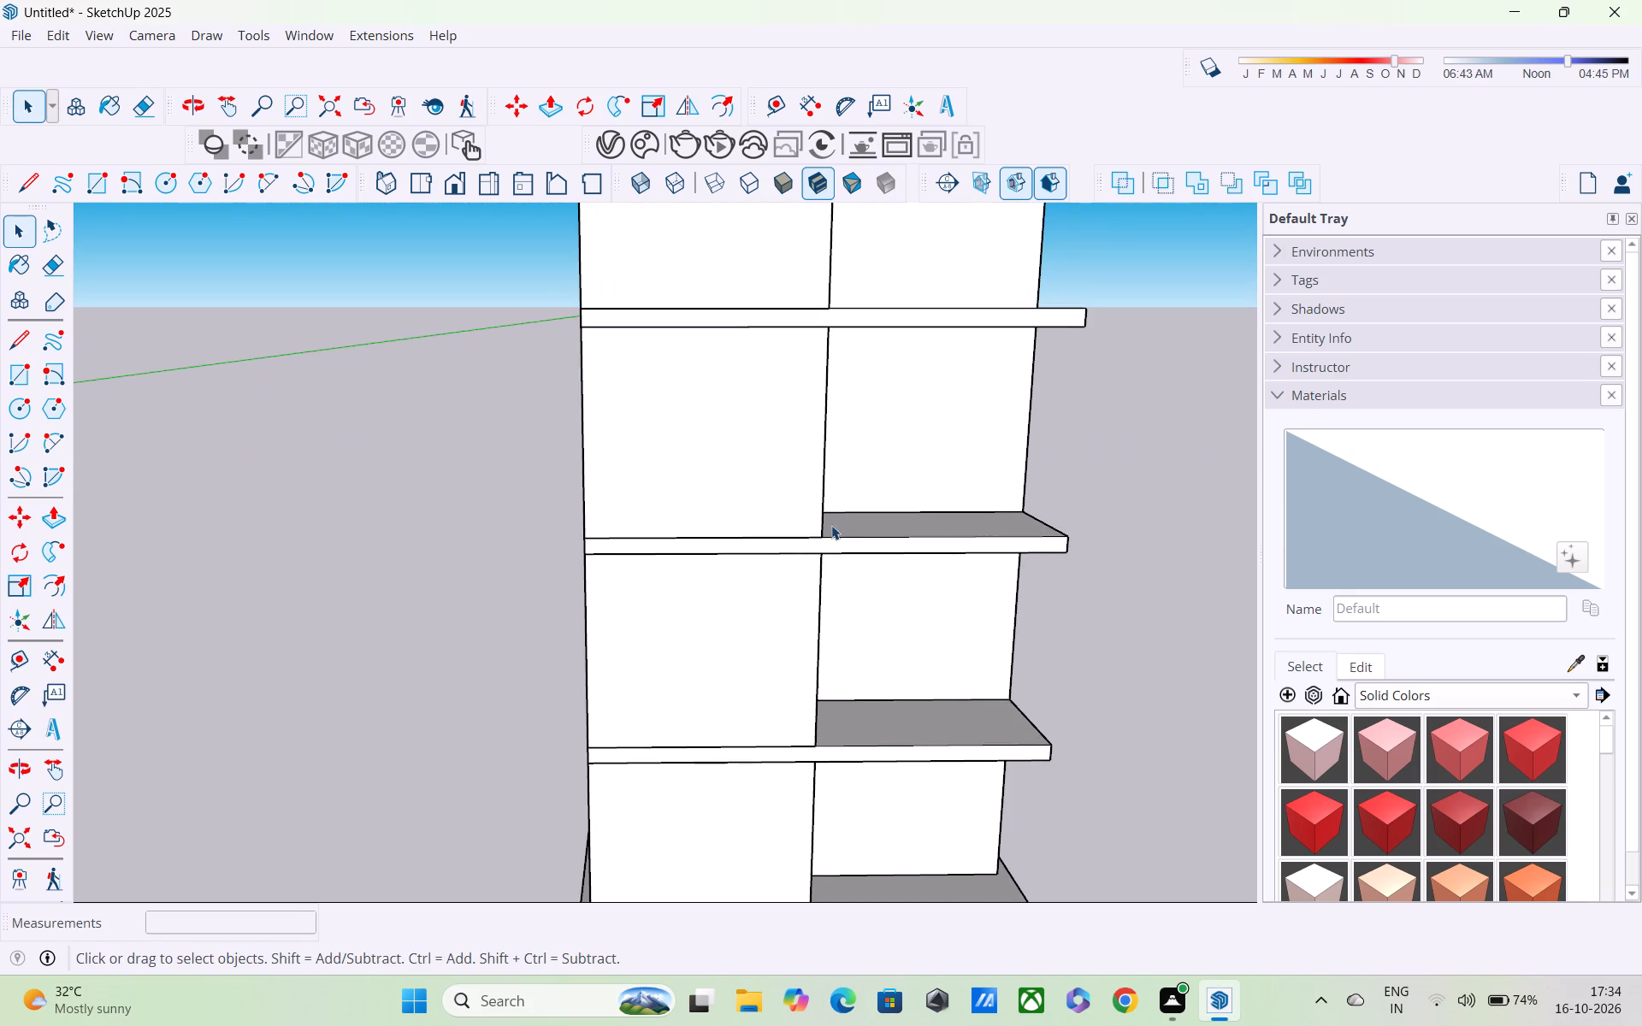
Open the second-storey wall component for editing and start a vertical guide from the projecting front wall's edge beside the recess.
key("space")
scroll(791, 649, "down", 2)
middle_click_drag(795, 665, 842, 537, "shift")
scroll(842, 537, "up", 5)
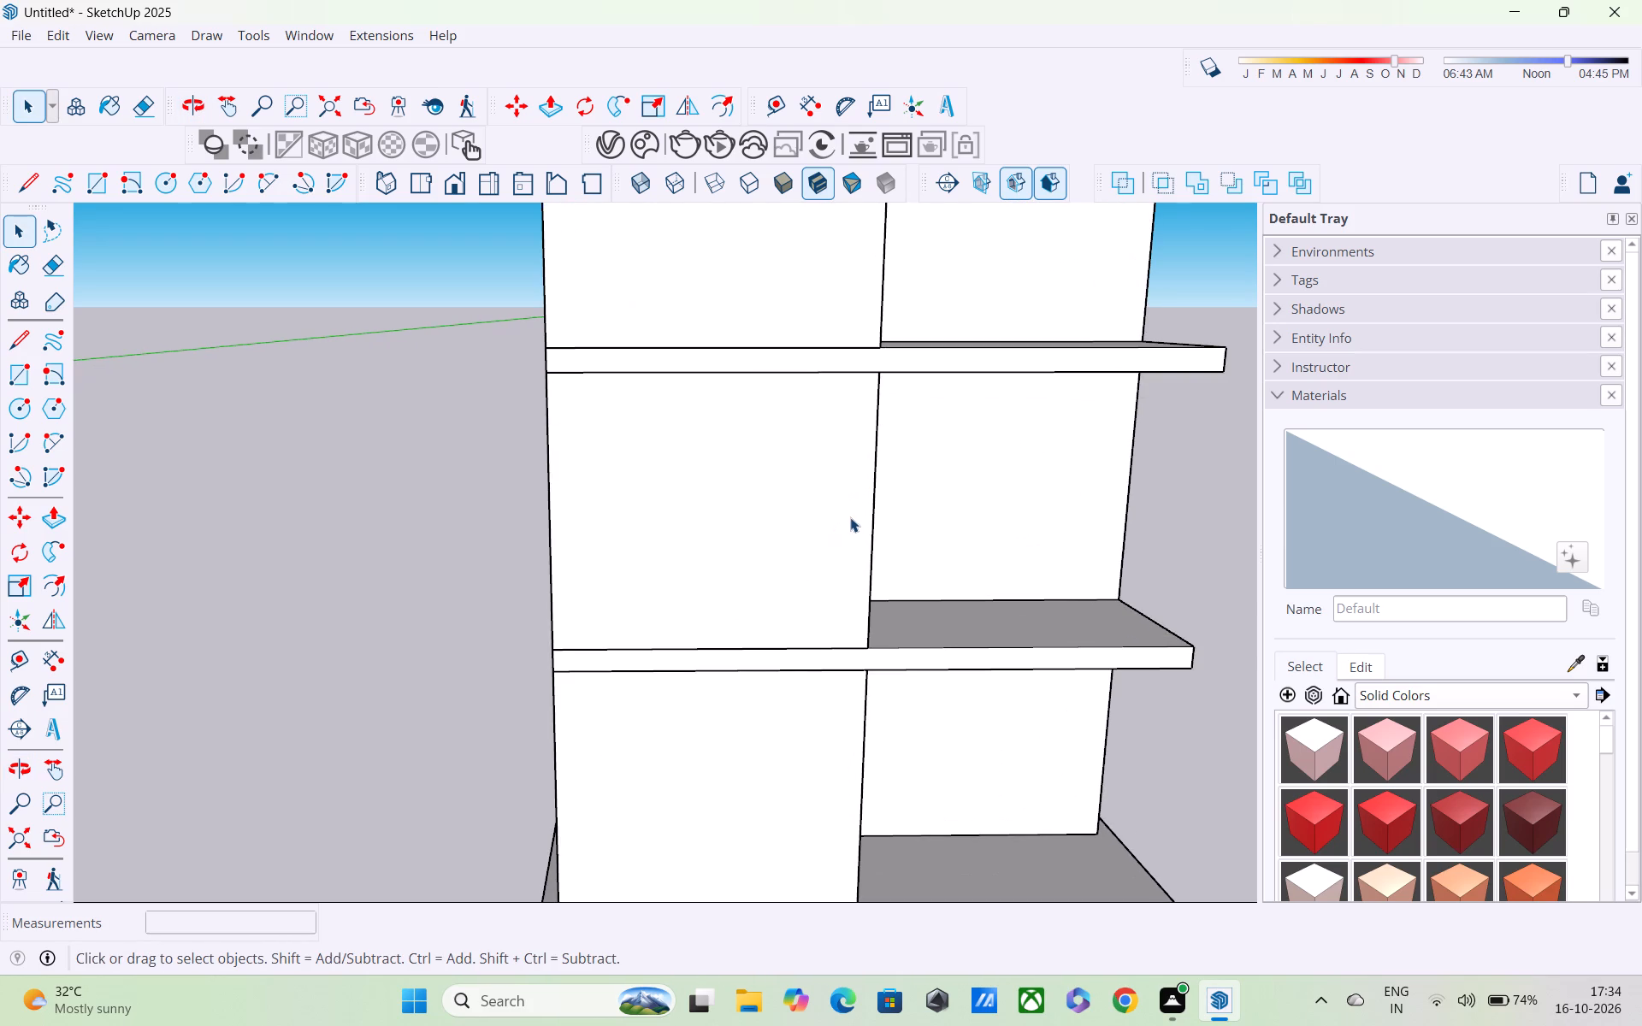
double_click(851, 516)
scroll(860, 498, "up", 3)
middle_click_drag(857, 481, 851, 349)
middle_click_drag(848, 364, 851, 374)
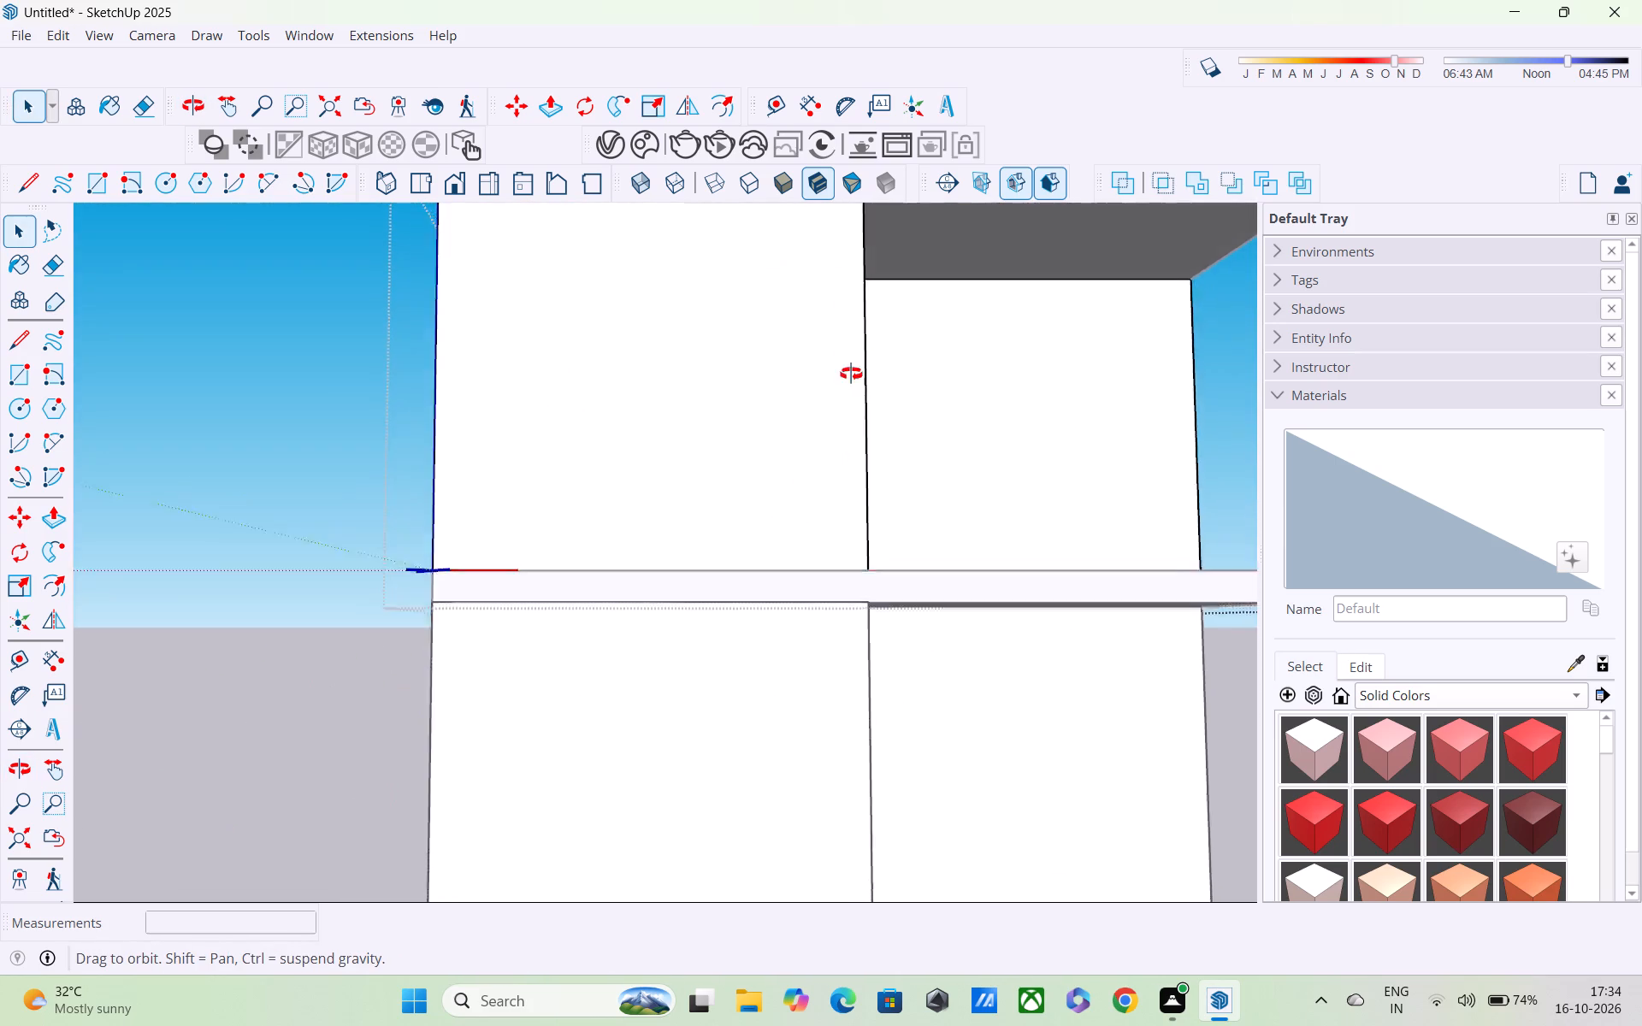
middle_click_drag(851, 374, 857, 497)
scroll(857, 433, "up", 3)
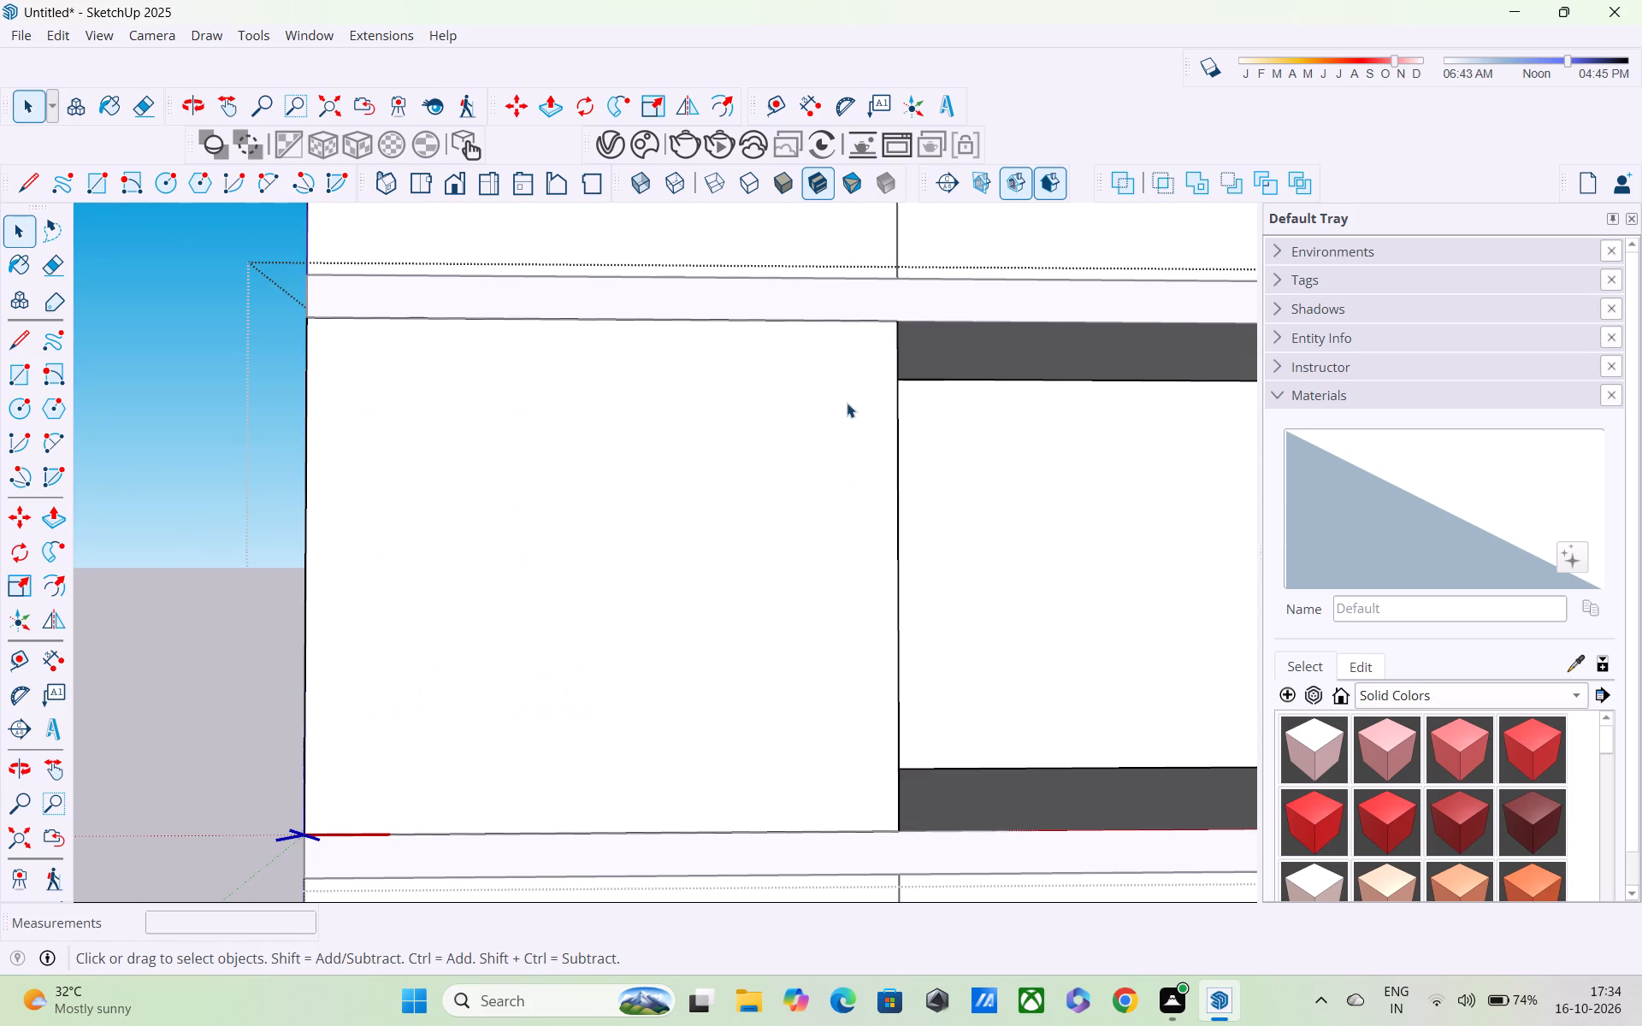
scroll(834, 337, "up", 2)
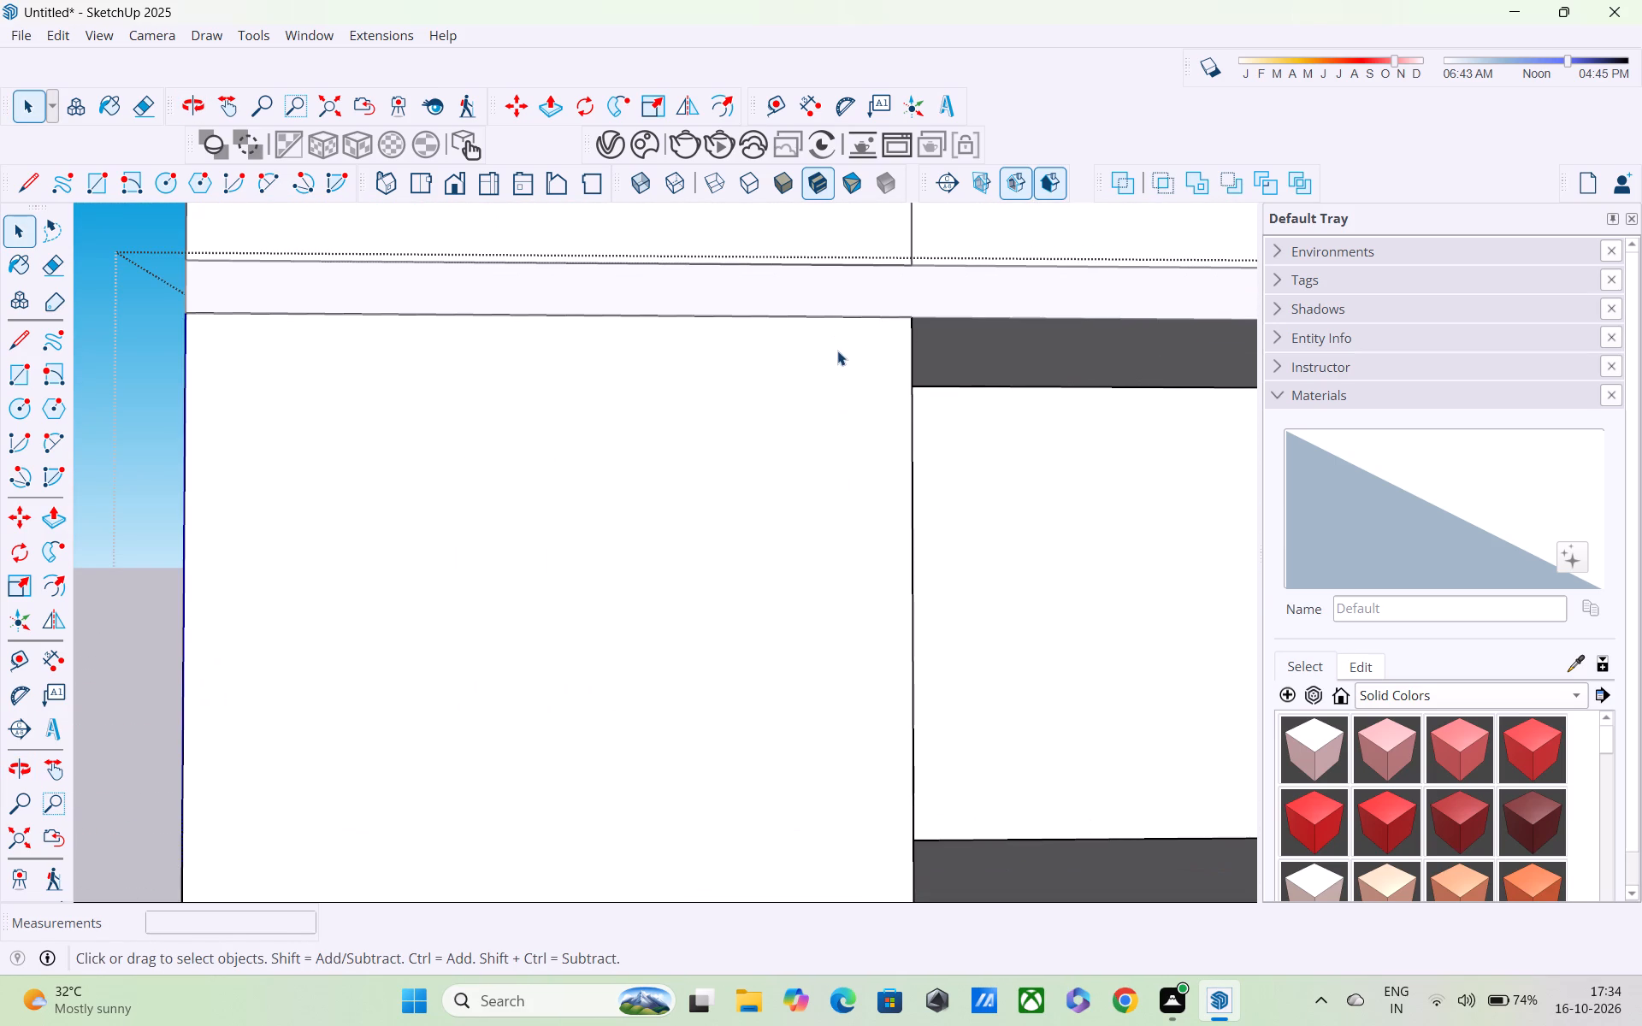
key("l")
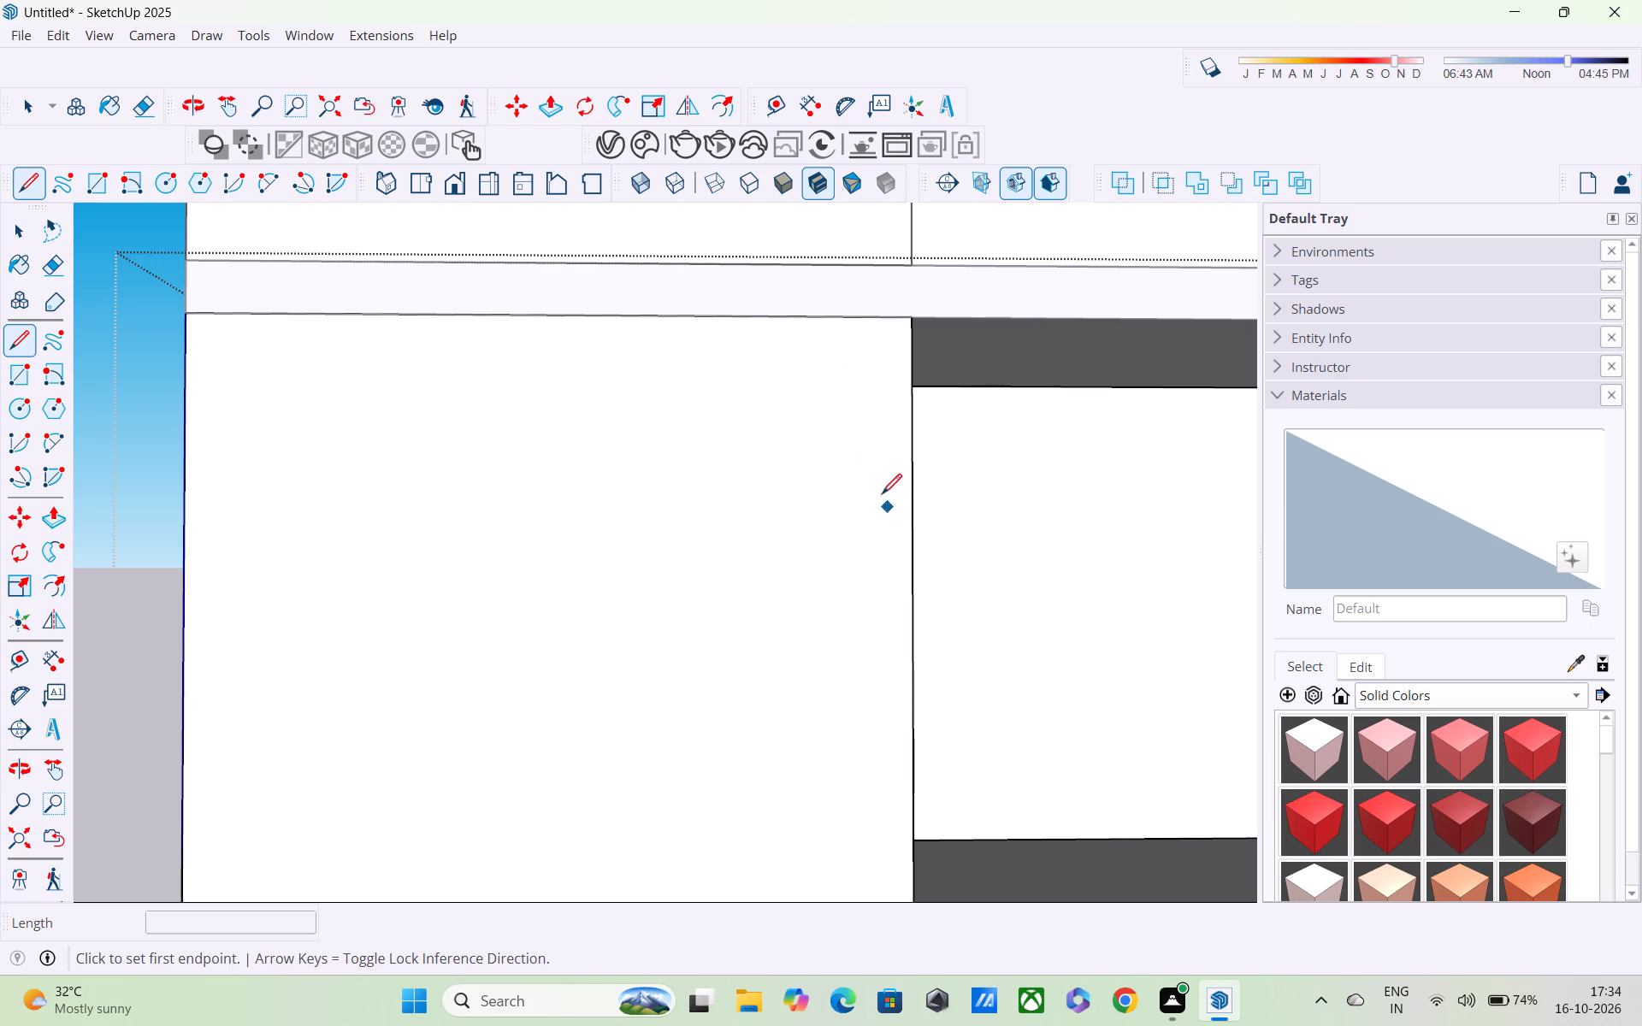
key("t")
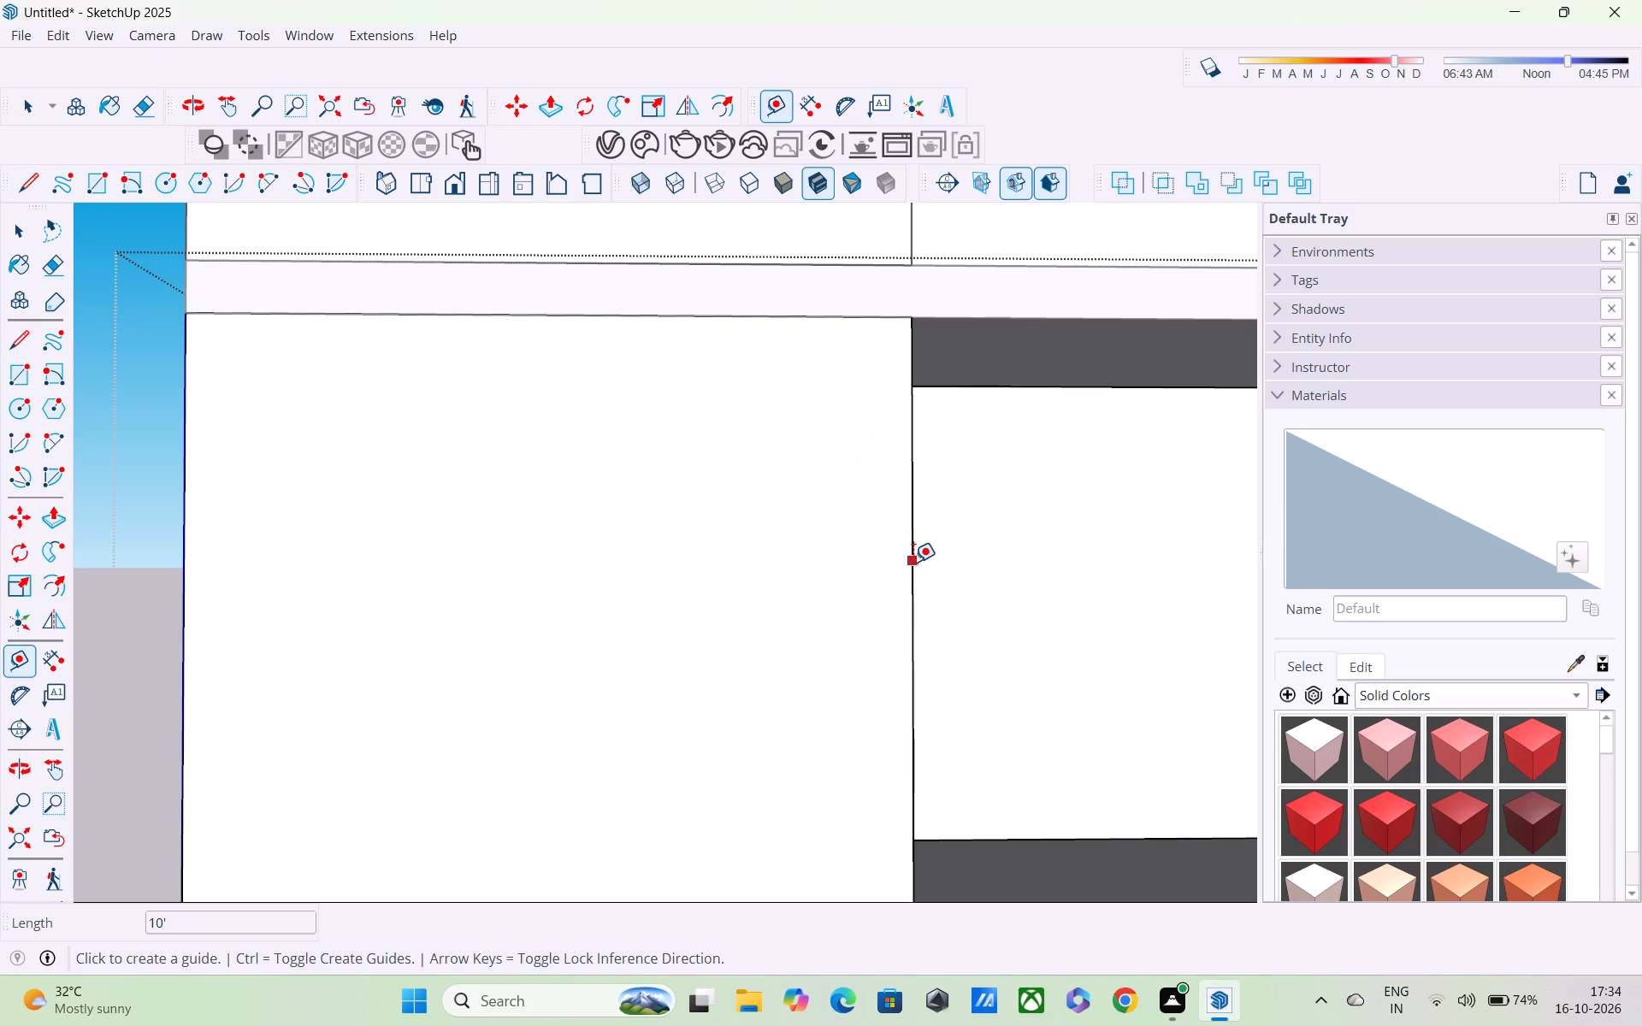
left_click(913, 562)
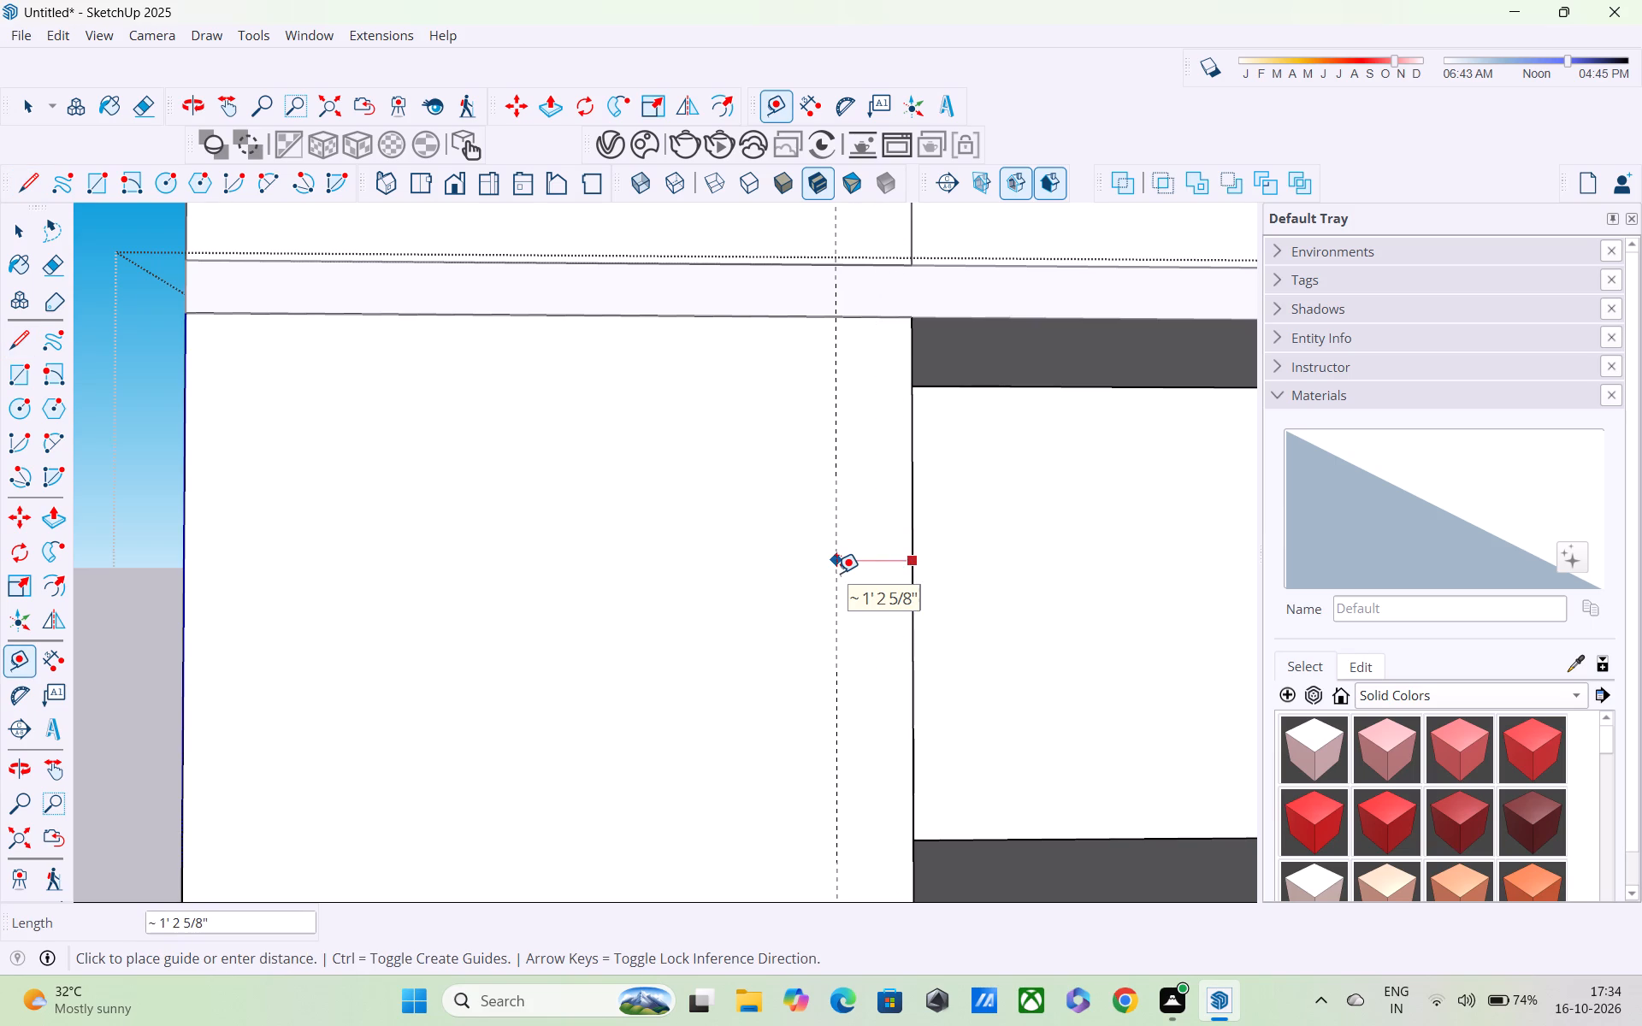
middle_click_drag(835, 587, 859, 439, "shift")
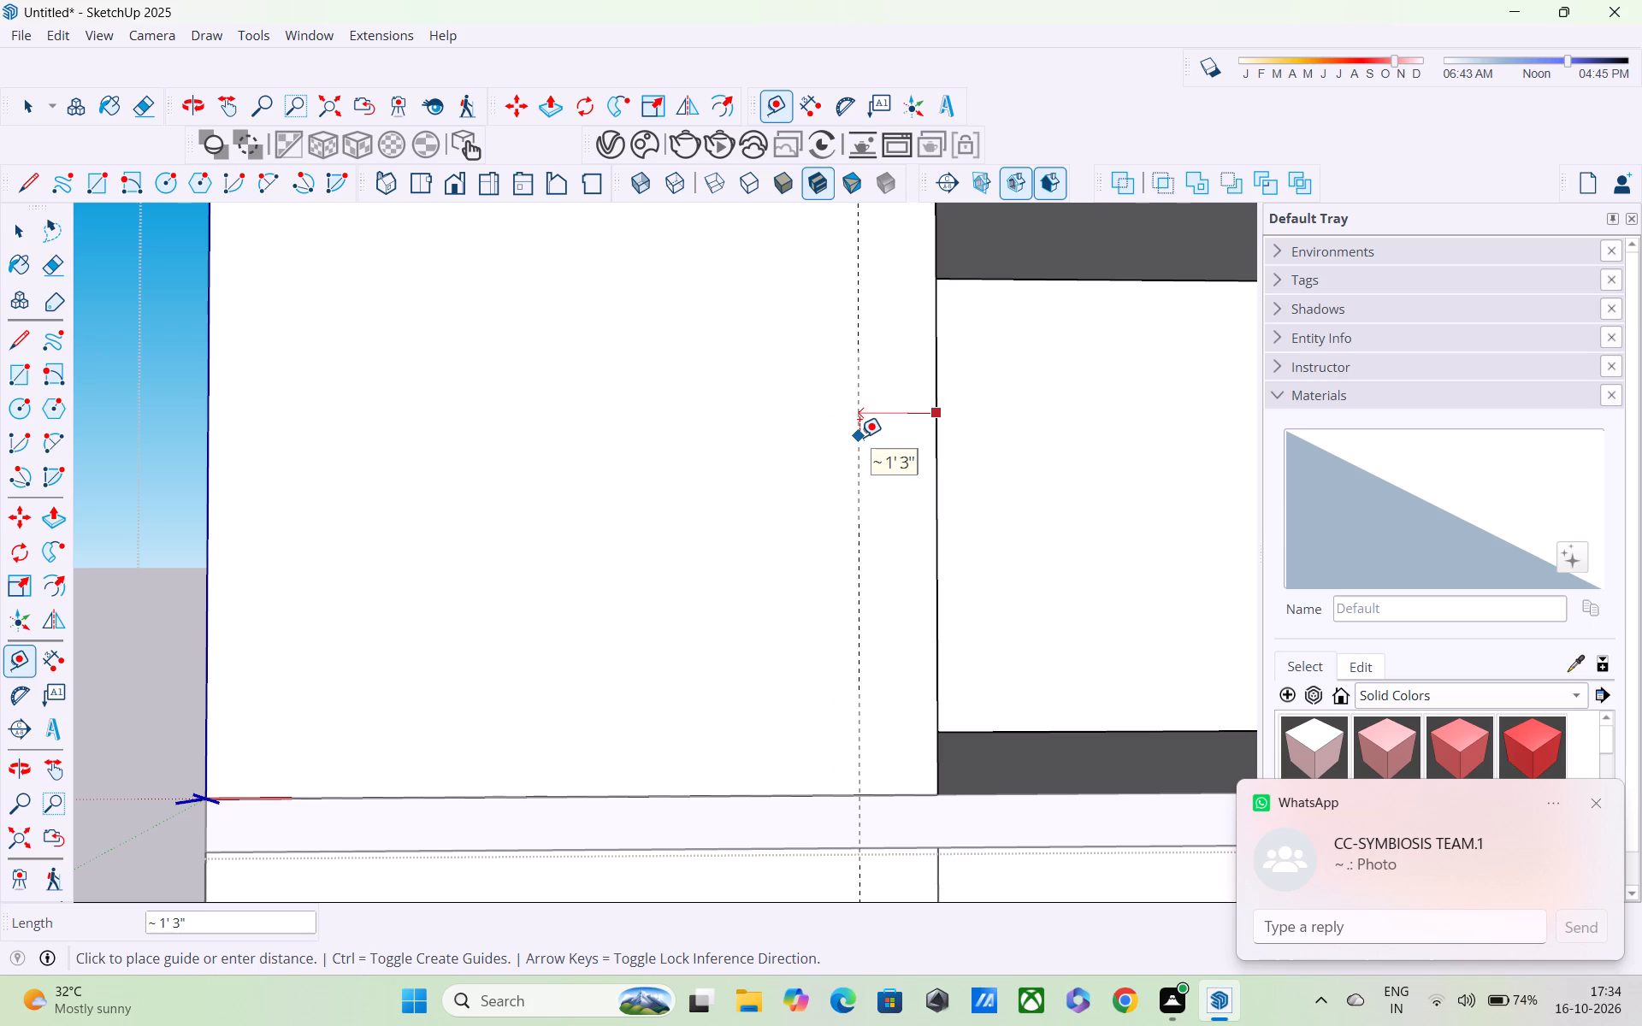
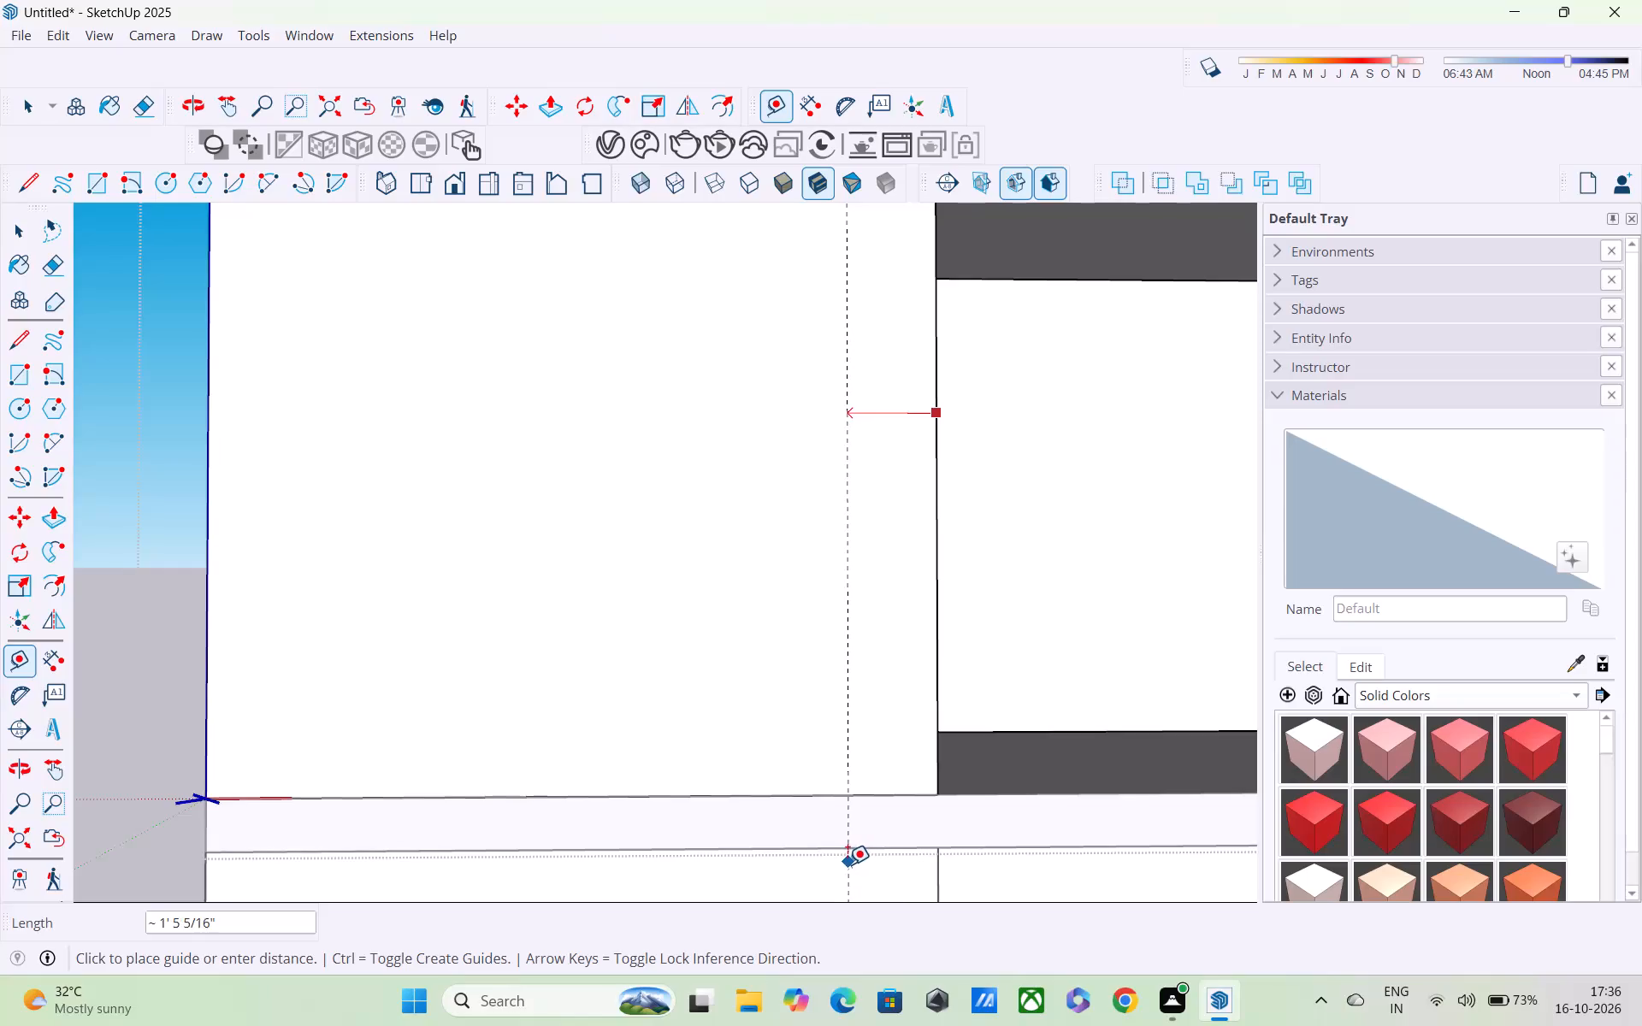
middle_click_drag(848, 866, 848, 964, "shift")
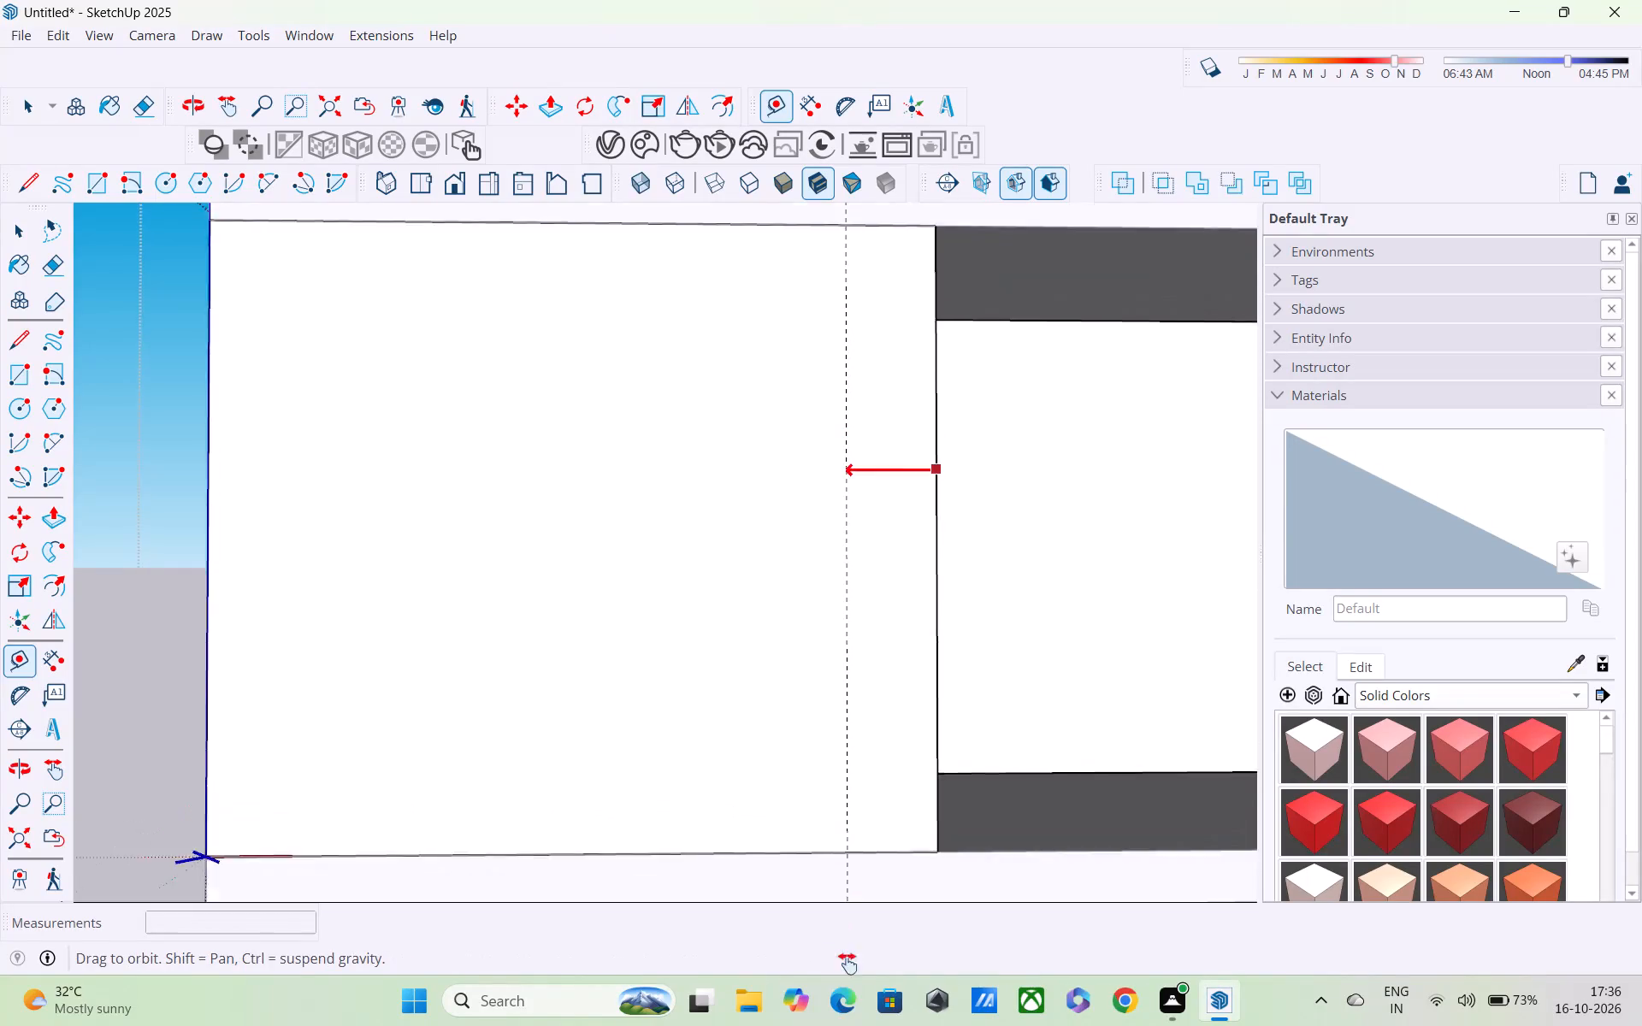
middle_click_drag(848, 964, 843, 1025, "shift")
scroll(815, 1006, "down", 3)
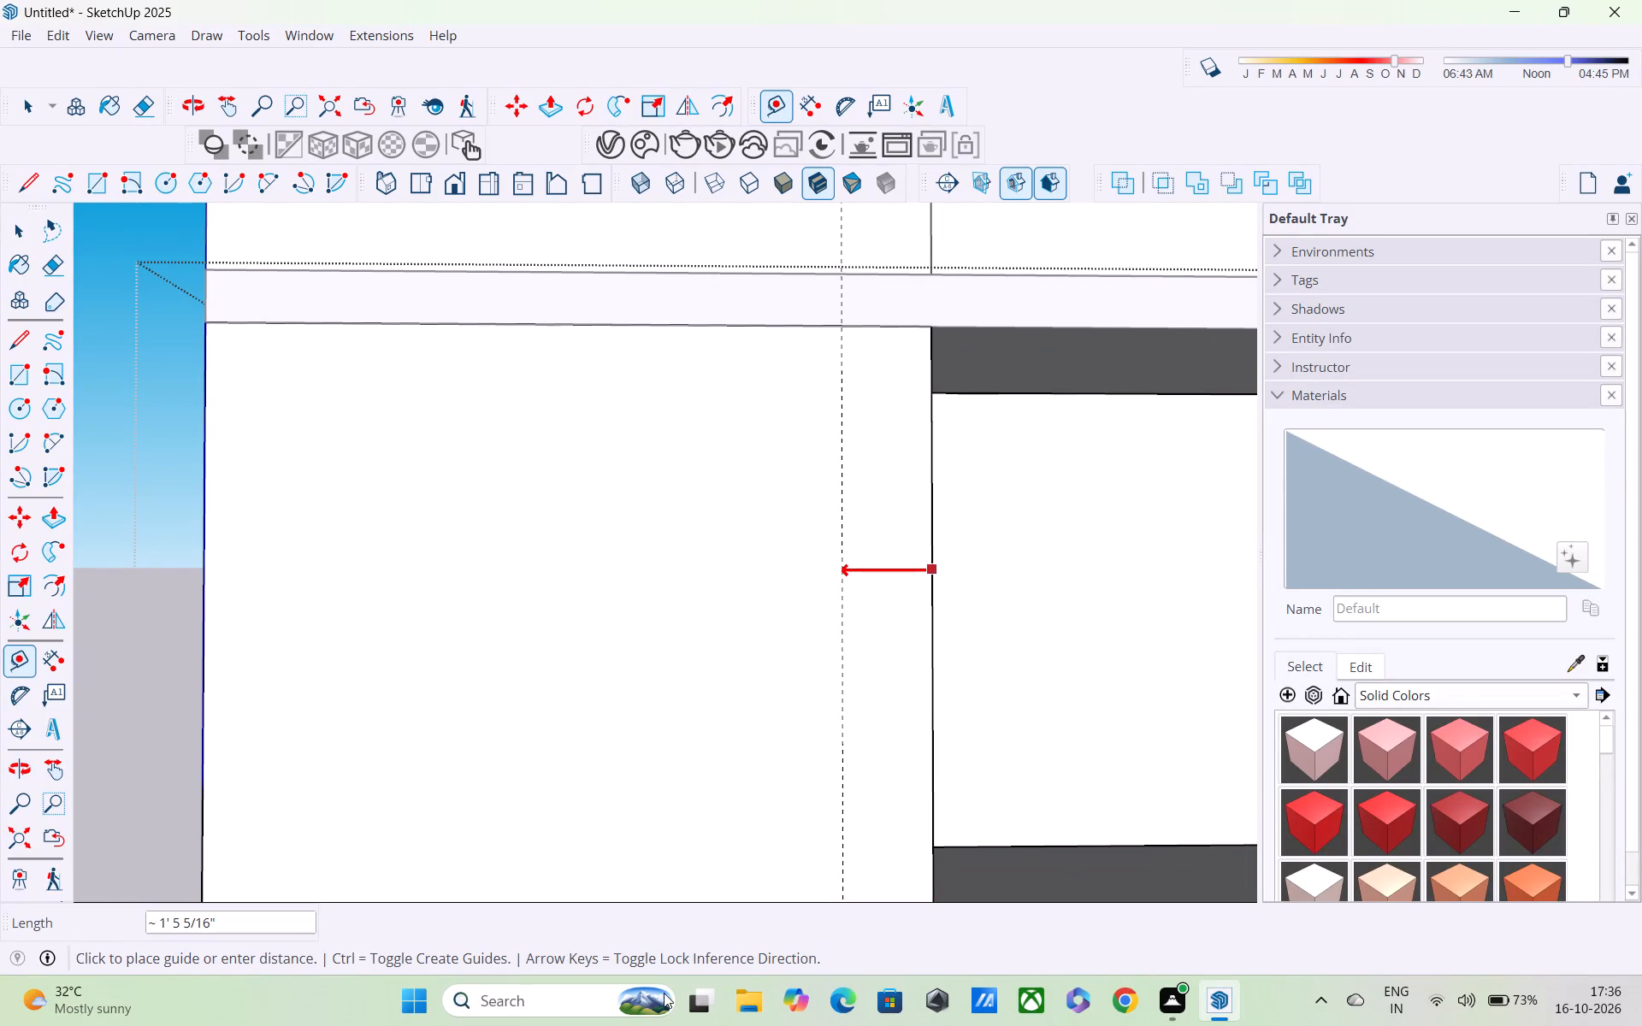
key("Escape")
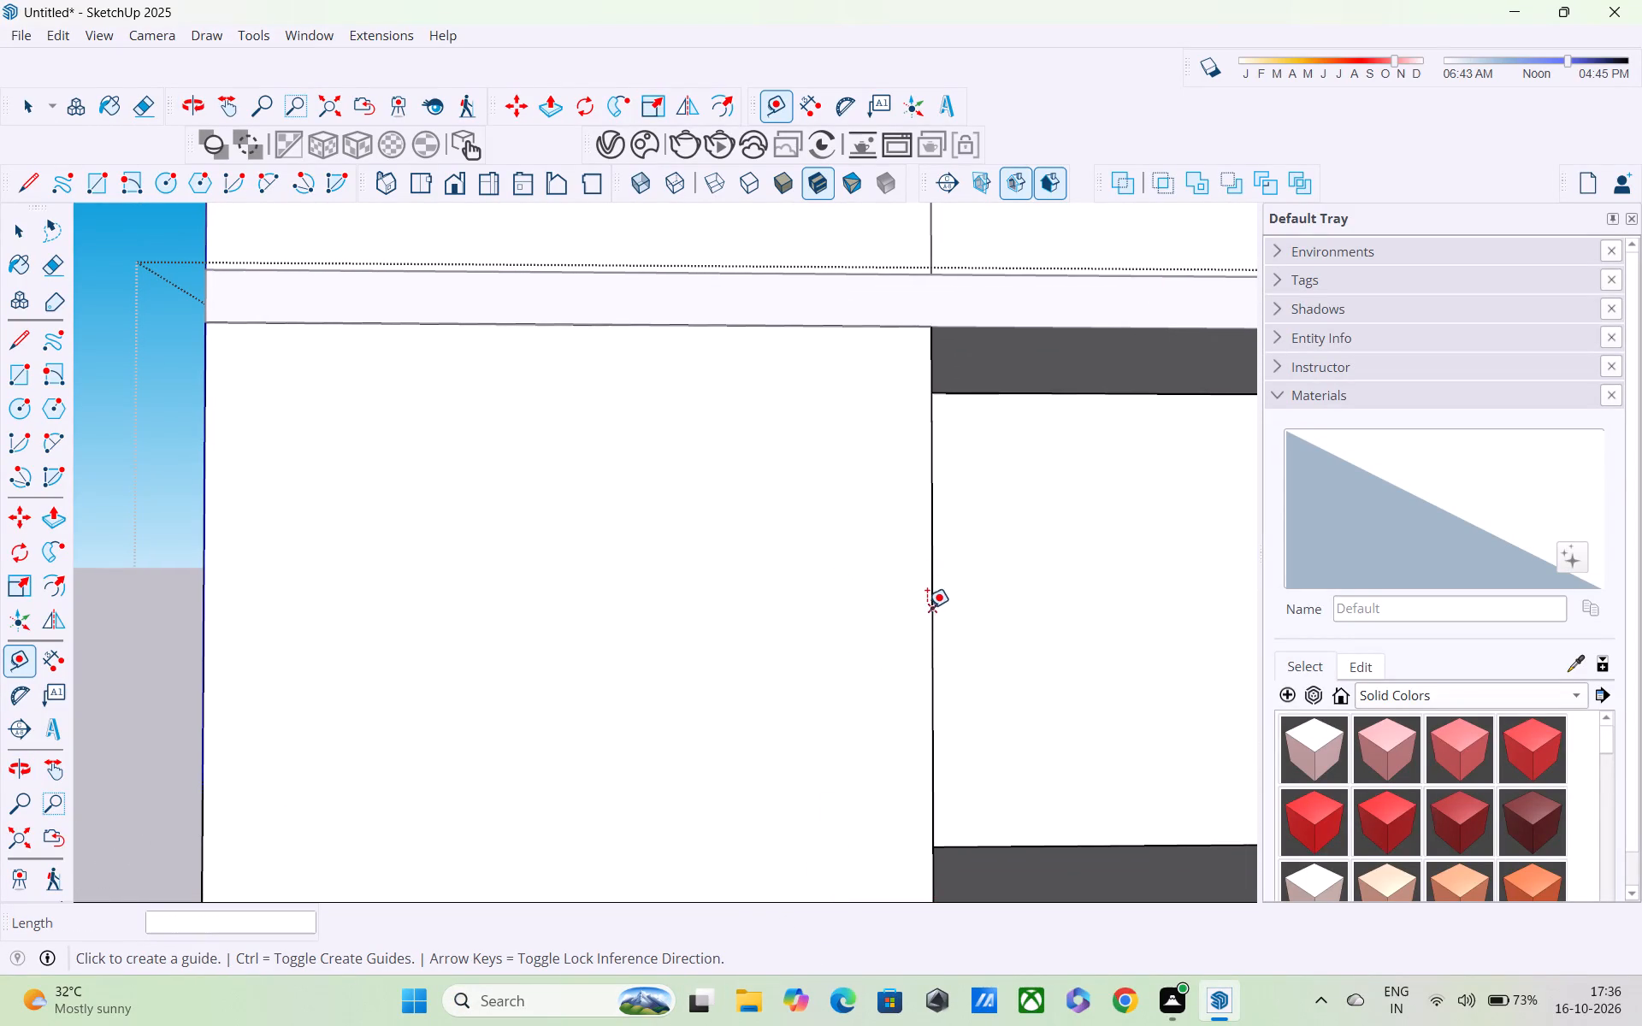
Place vertical guides 1' inward from both side edges of the second-storey projecting front wall.
left_click(929, 604)
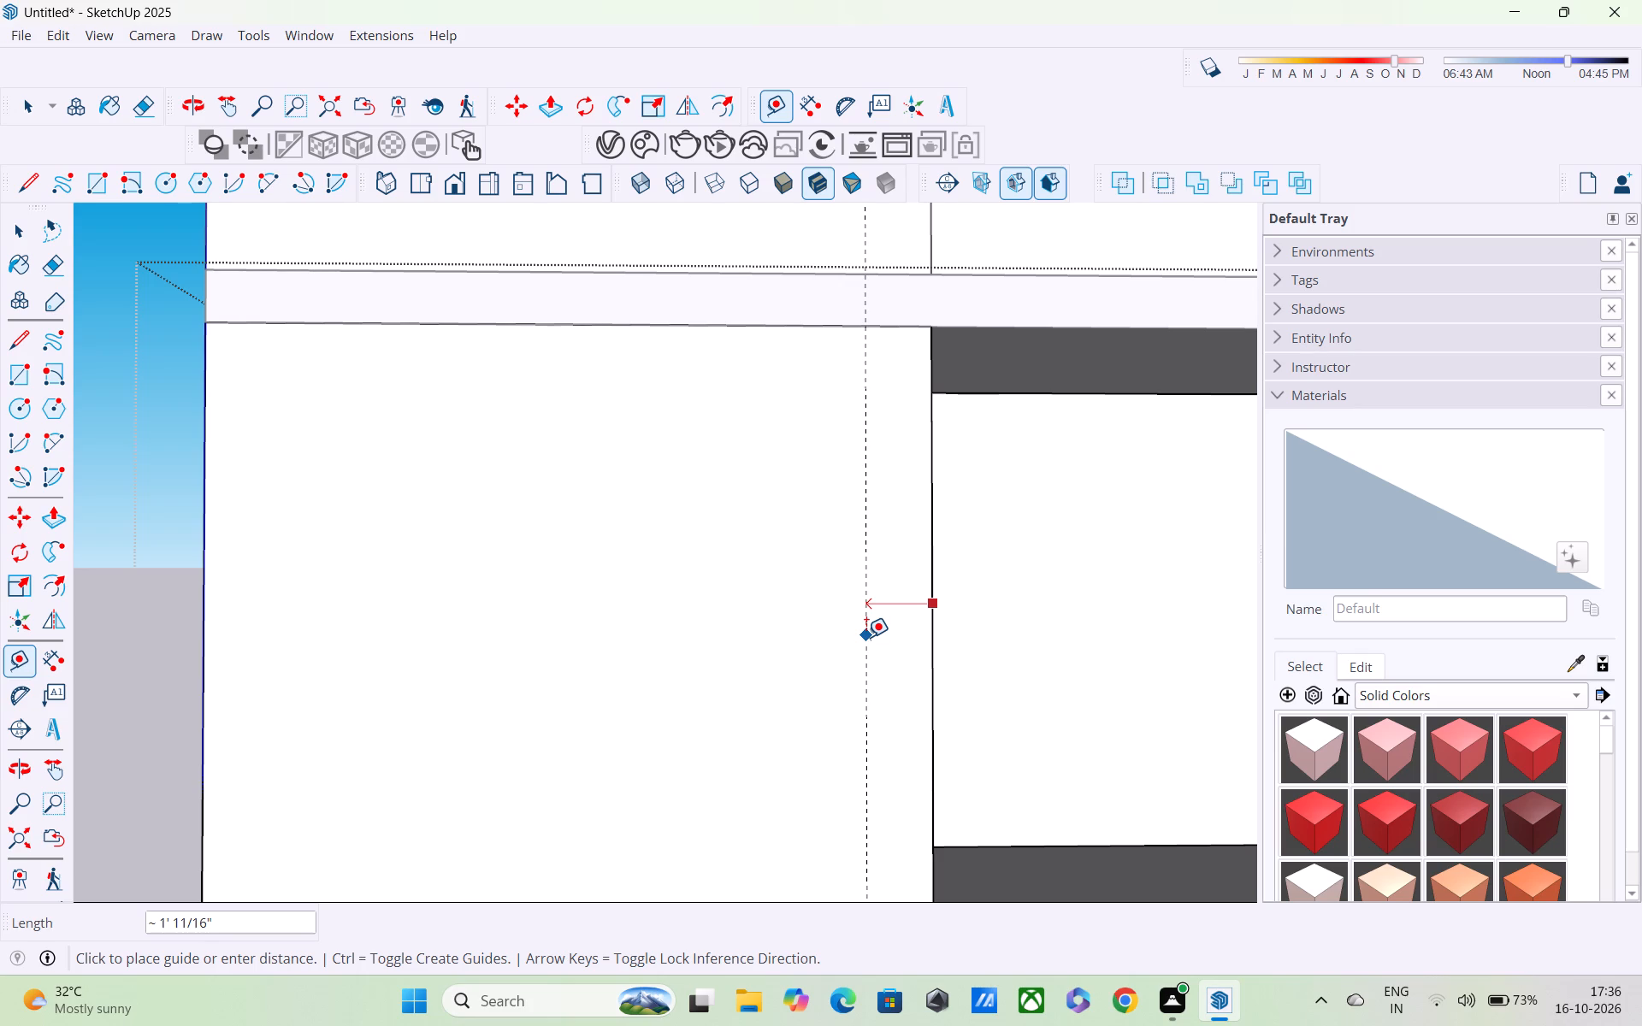
type("1'")
key("Return")
scroll(866, 637, "down", 4)
middle_click_drag(652, 758, 719, 774)
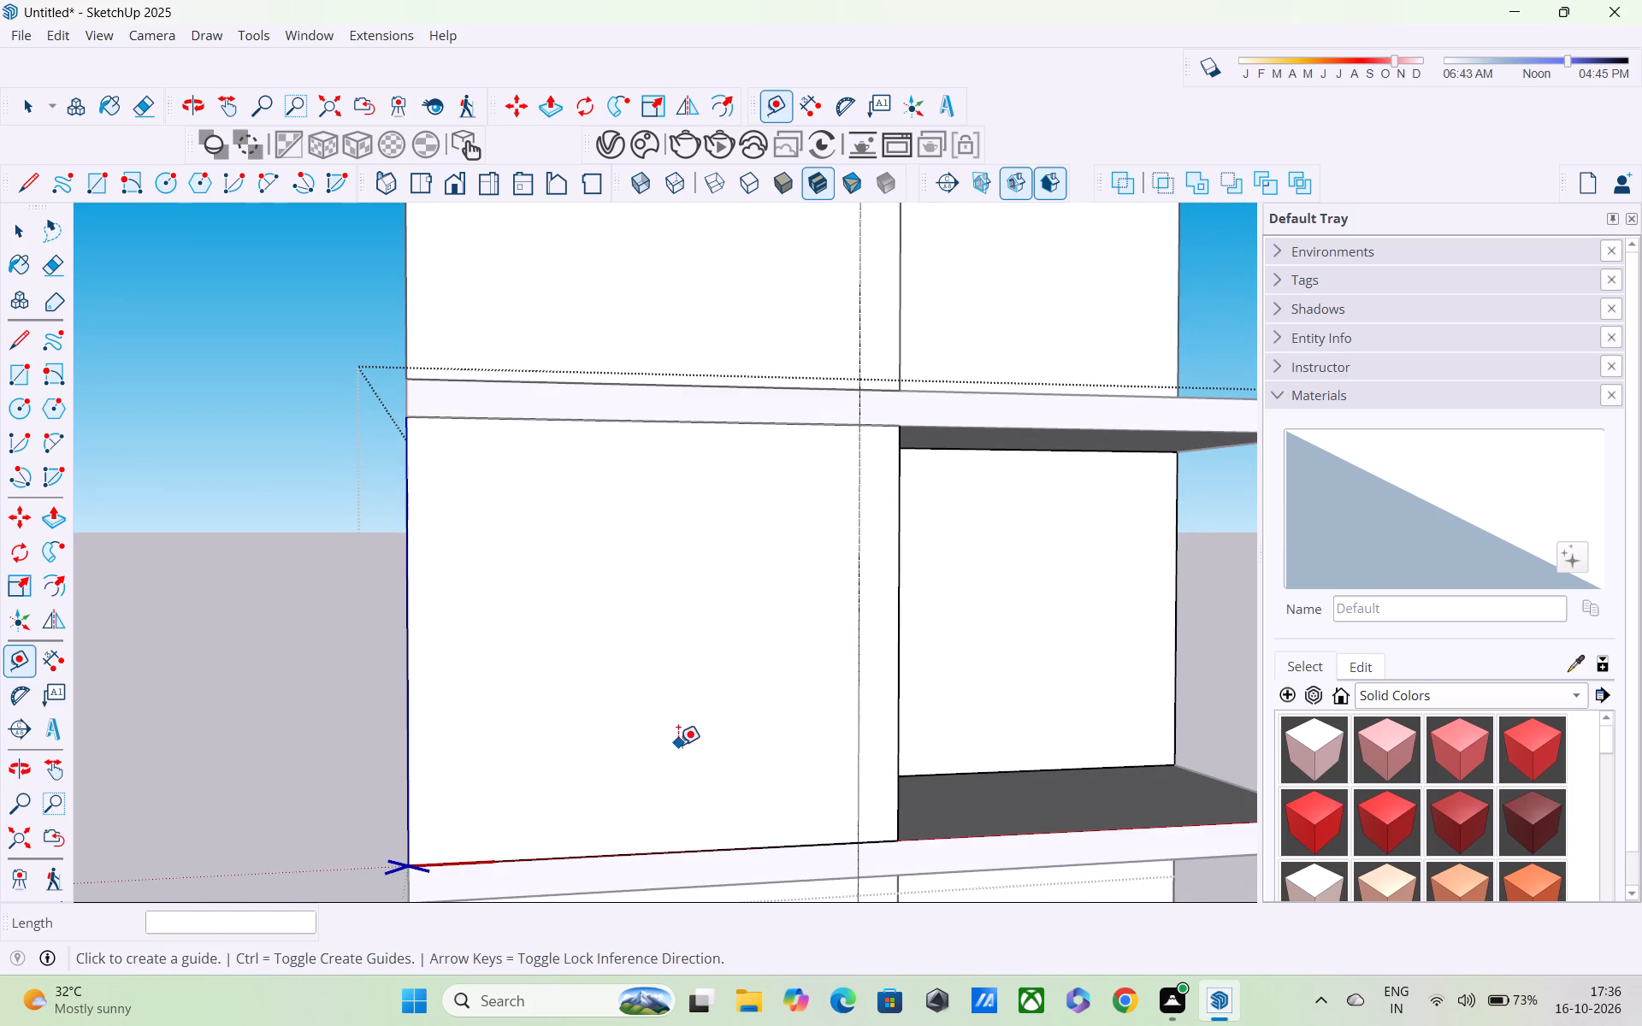
middle_click_drag(669, 732, 836, 702)
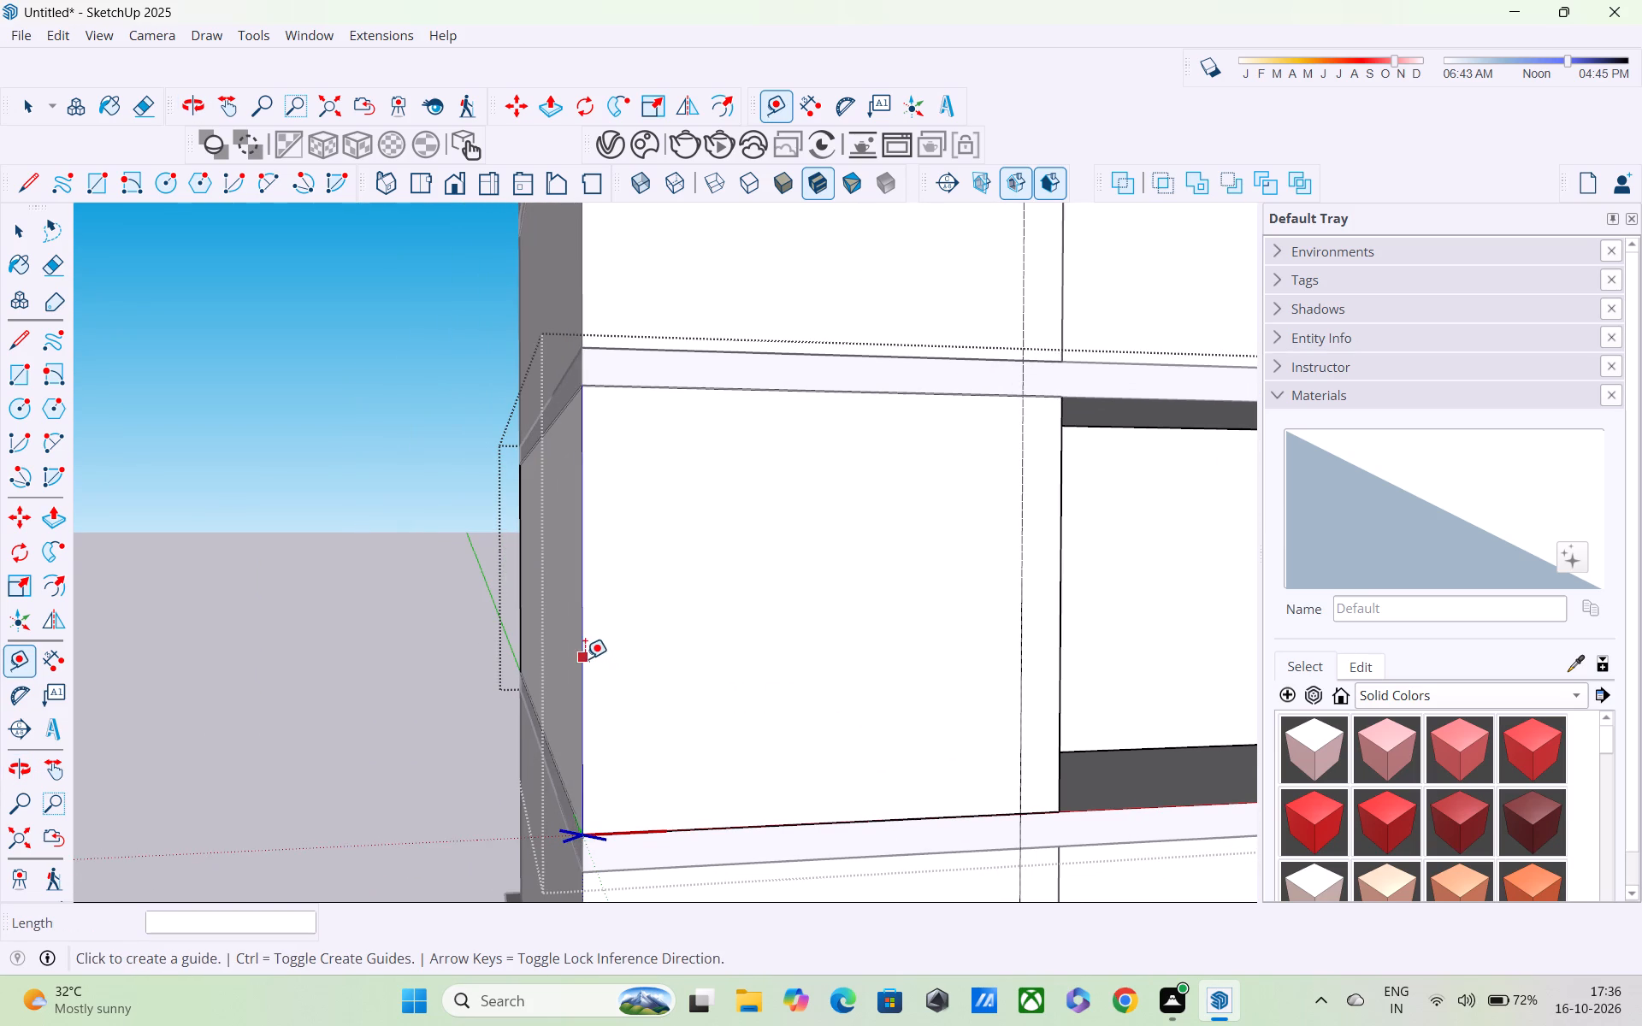
left_click(582, 656)
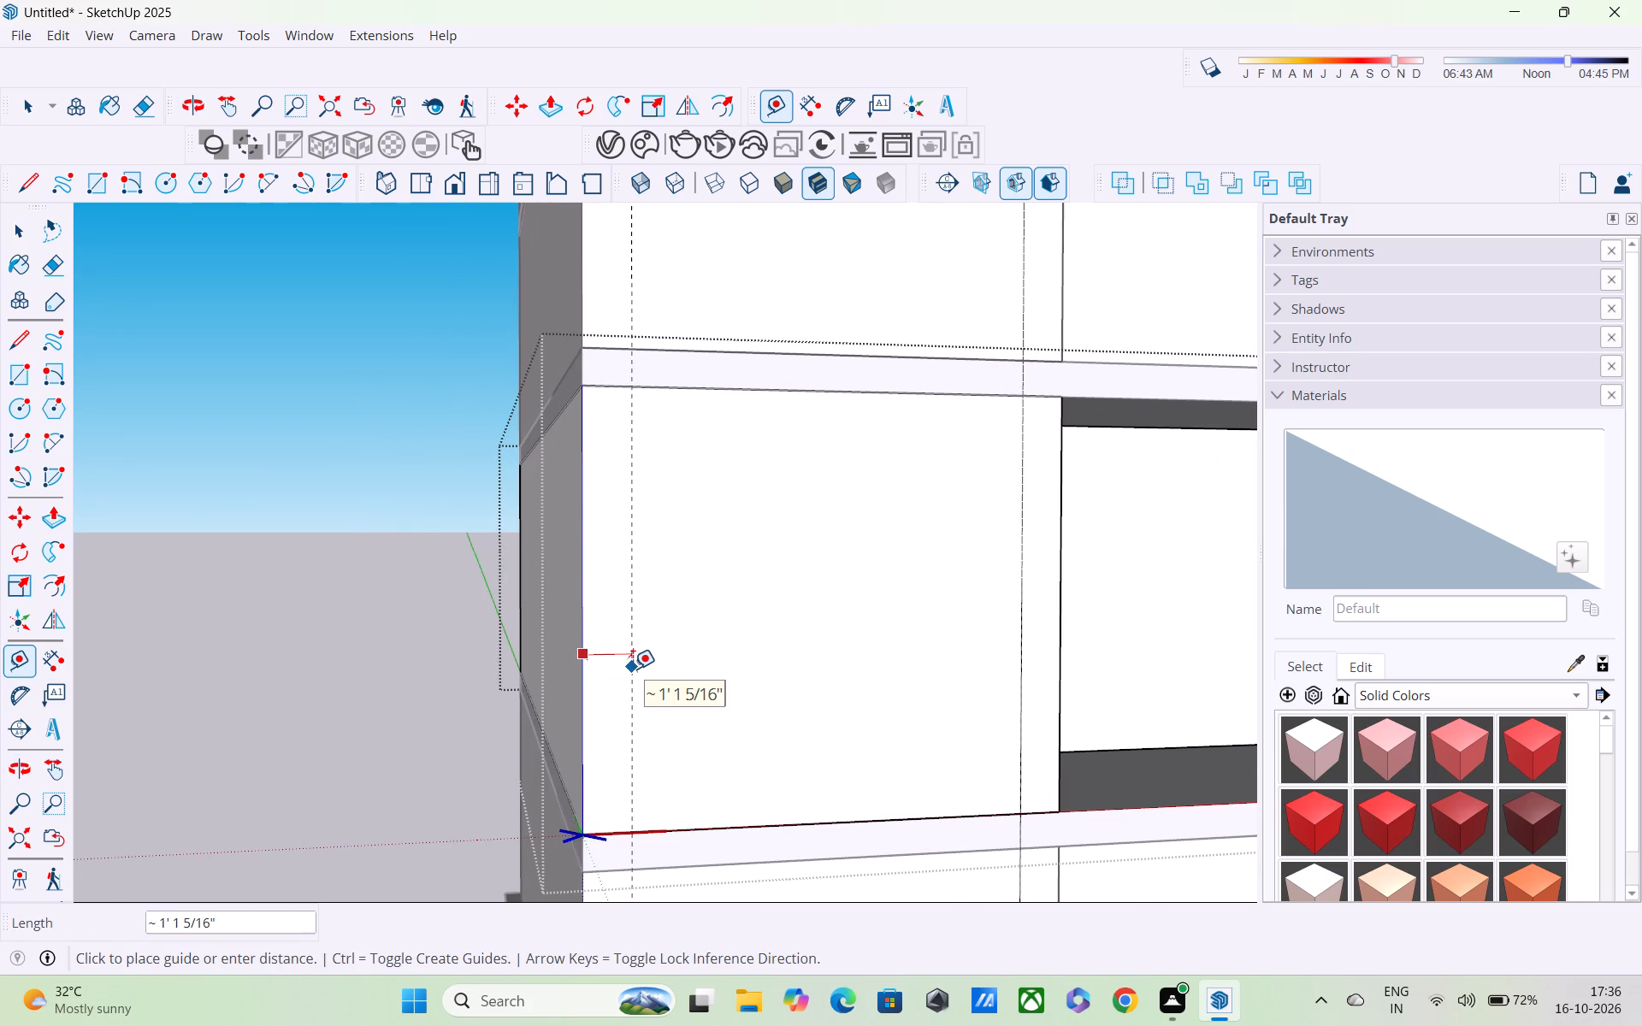
type("1'")
key("Return")
Draw a 10' vertical line along the guide near the outer corner, from the wall's bottom edge to its top edge.
middle_click_drag(635, 742, 596, 513, "shift")
scroll(596, 516, "down", 5)
middle_click_drag(597, 518, 591, 603)
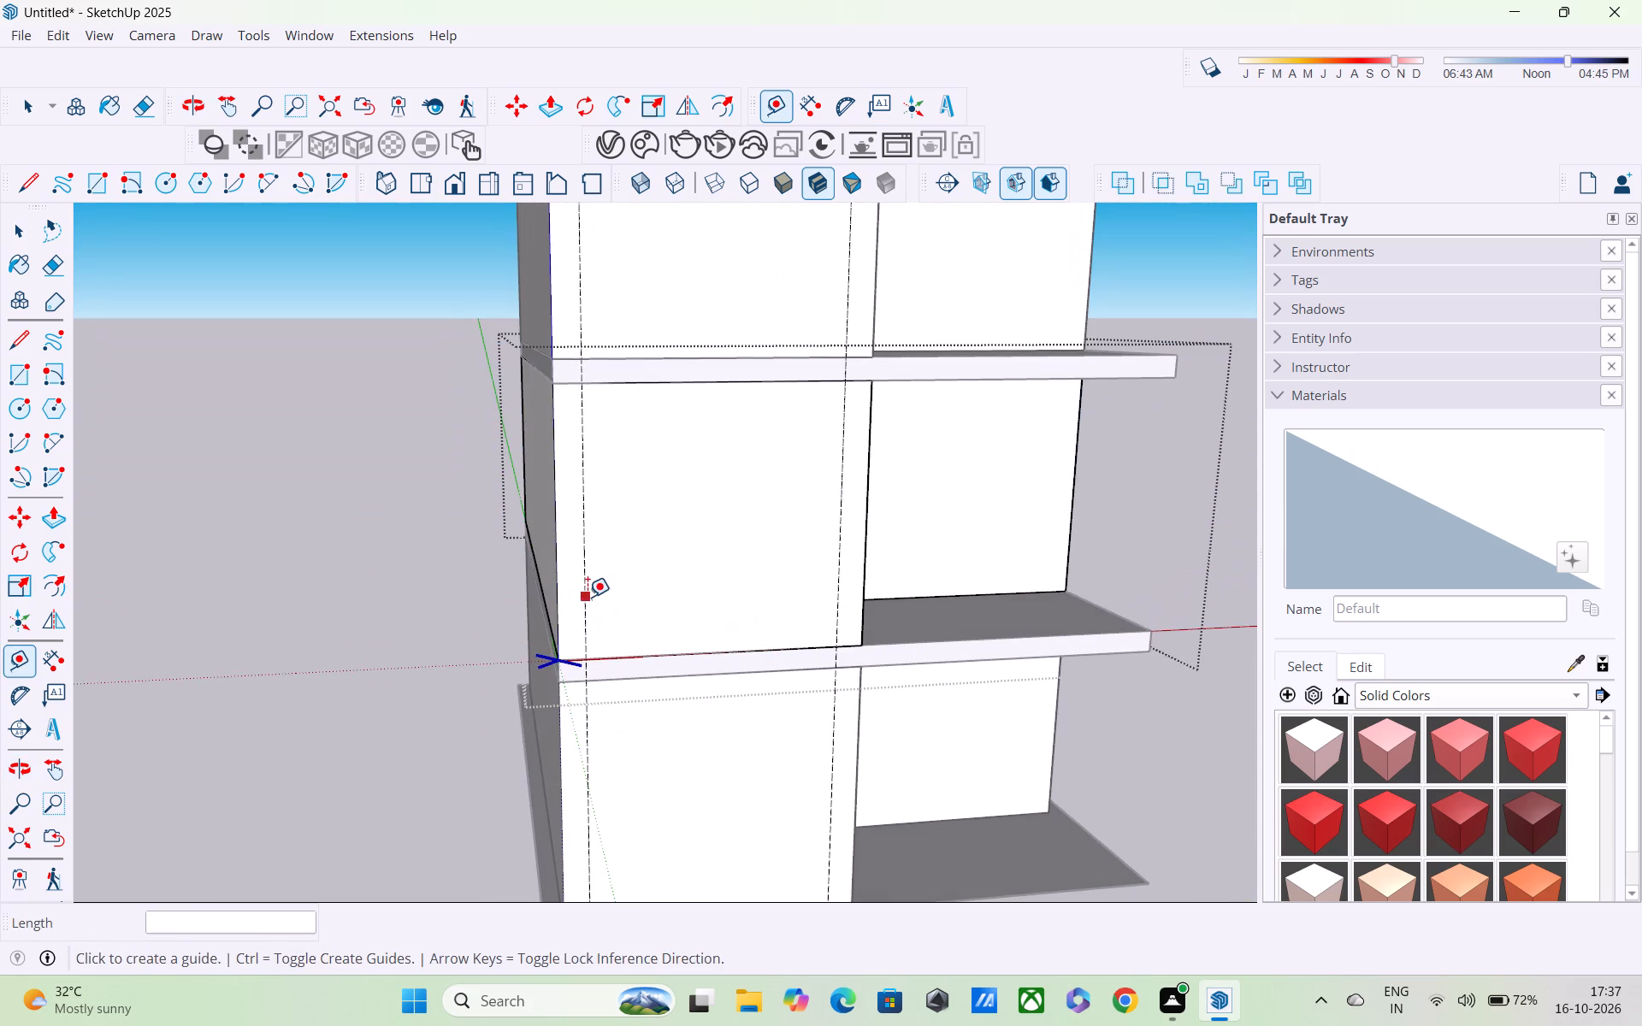
middle_click_drag(588, 597, 616, 638)
scroll(617, 640, "up", 5)
middle_click_drag(636, 699, 588, 623)
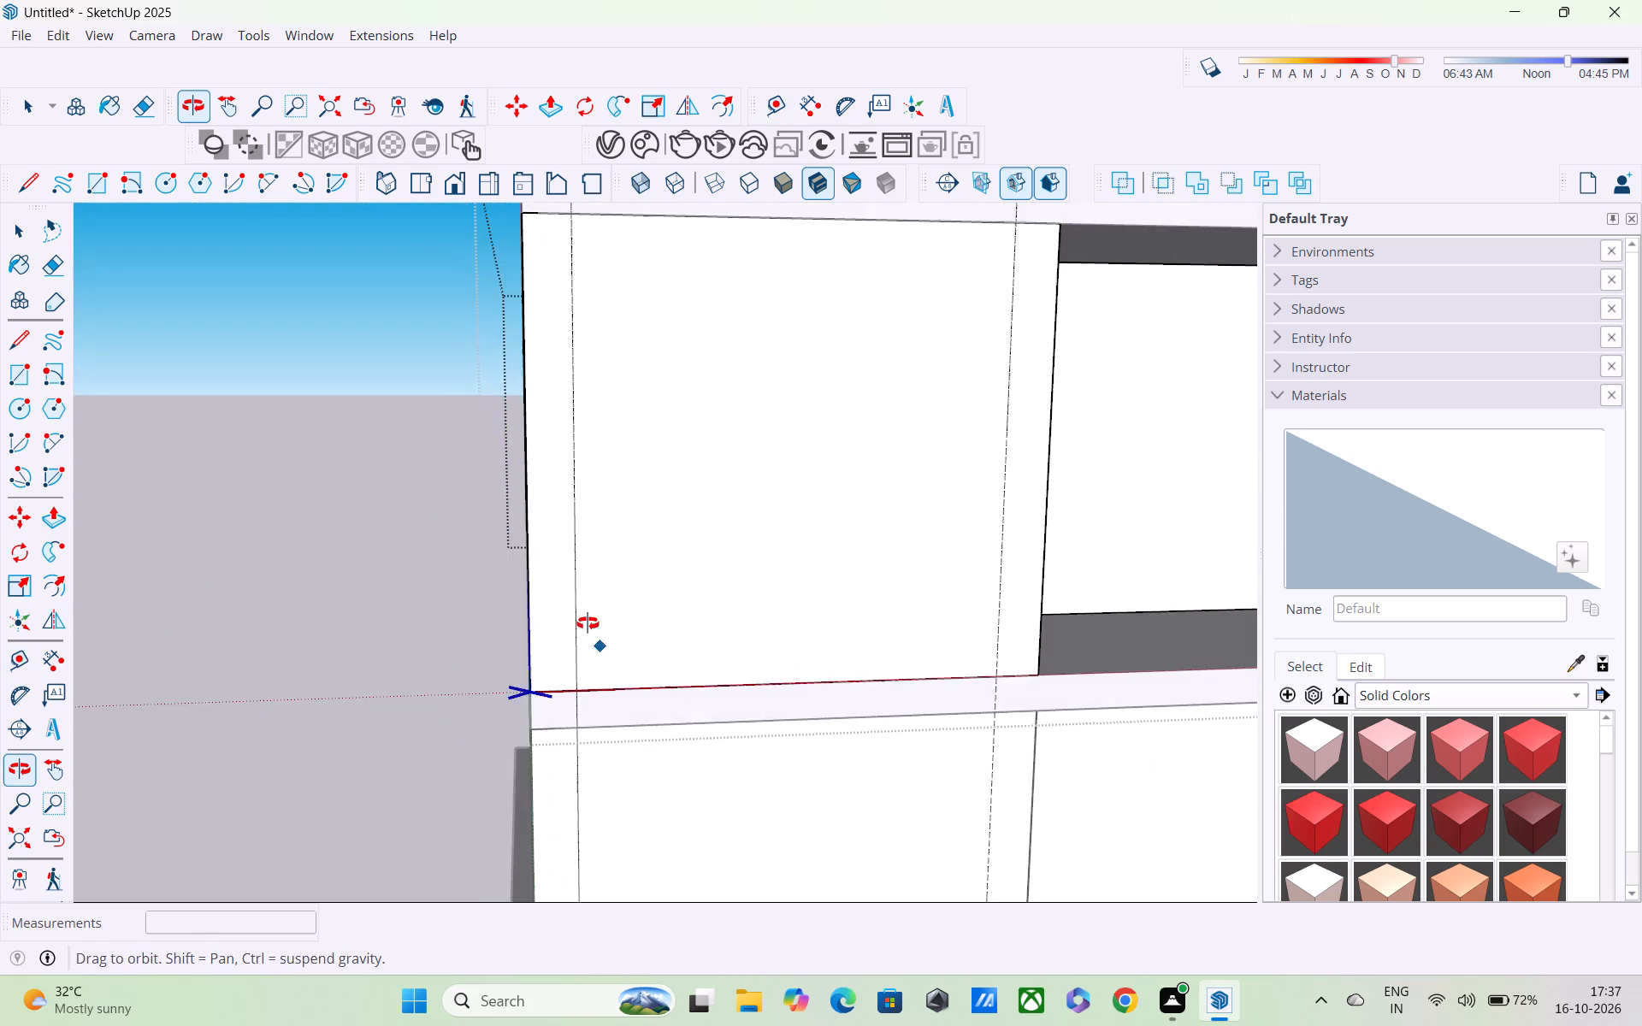
middle_click_drag(588, 623, 579, 610)
key("l")
scroll(564, 625, "up", 4)
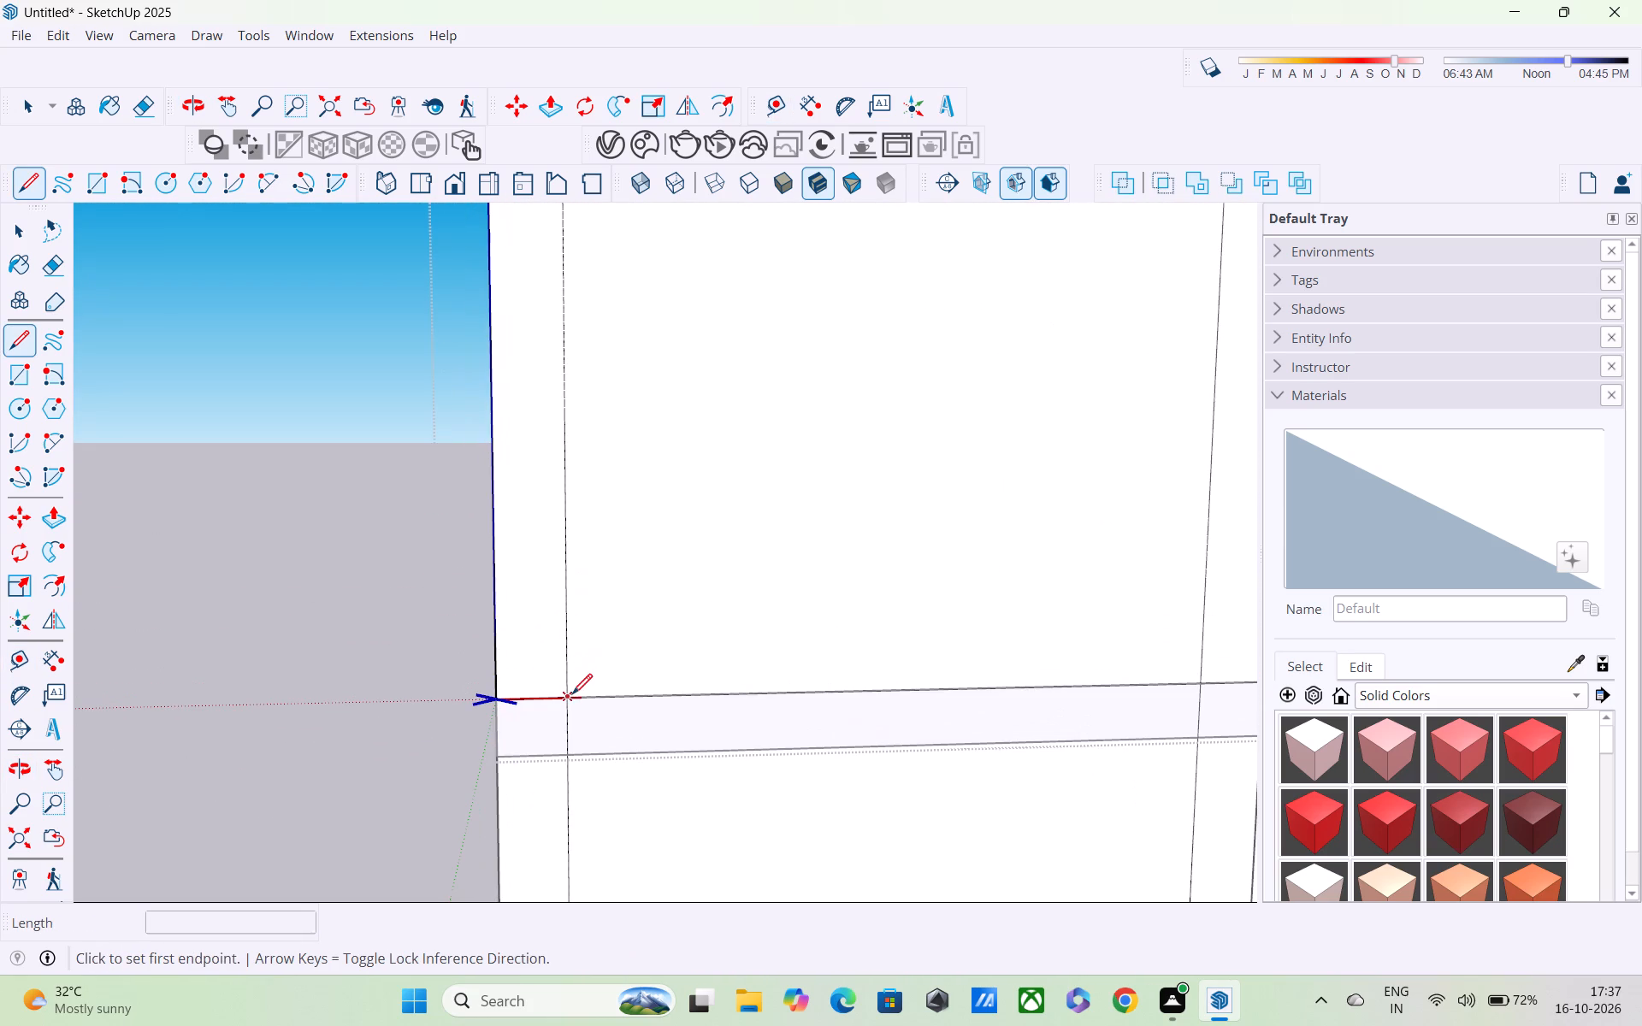
left_click(572, 696)
middle_click_drag(570, 506, 611, 877, "shift")
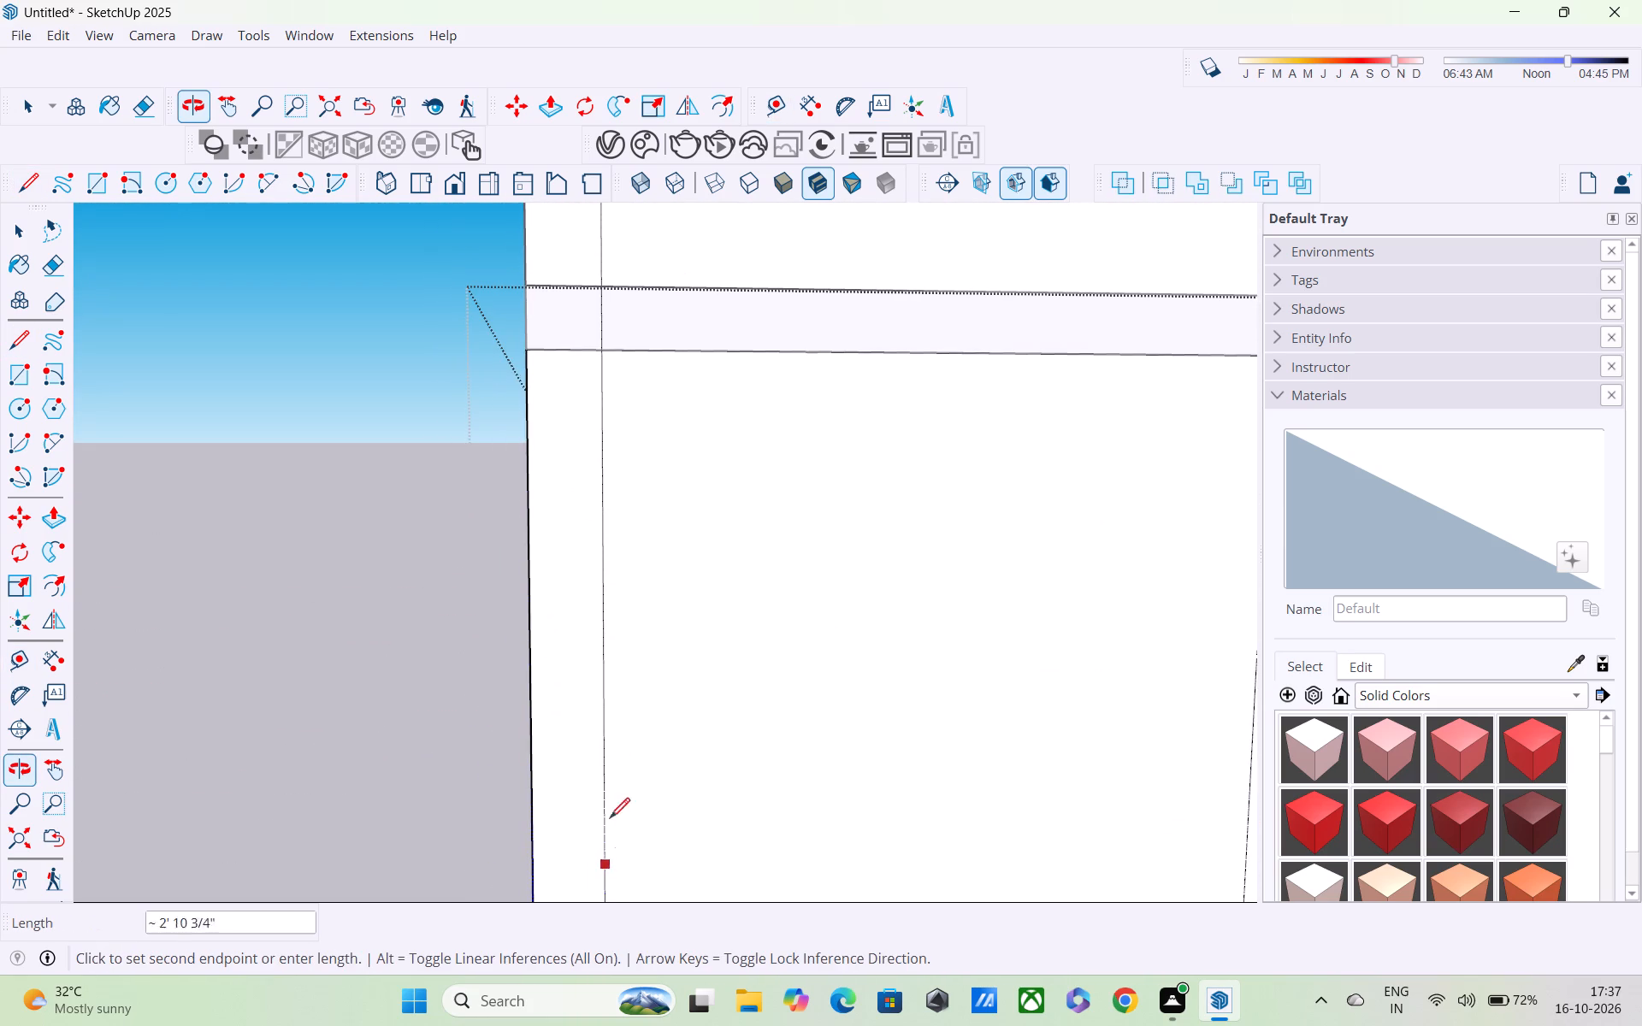
left_click(600, 351)
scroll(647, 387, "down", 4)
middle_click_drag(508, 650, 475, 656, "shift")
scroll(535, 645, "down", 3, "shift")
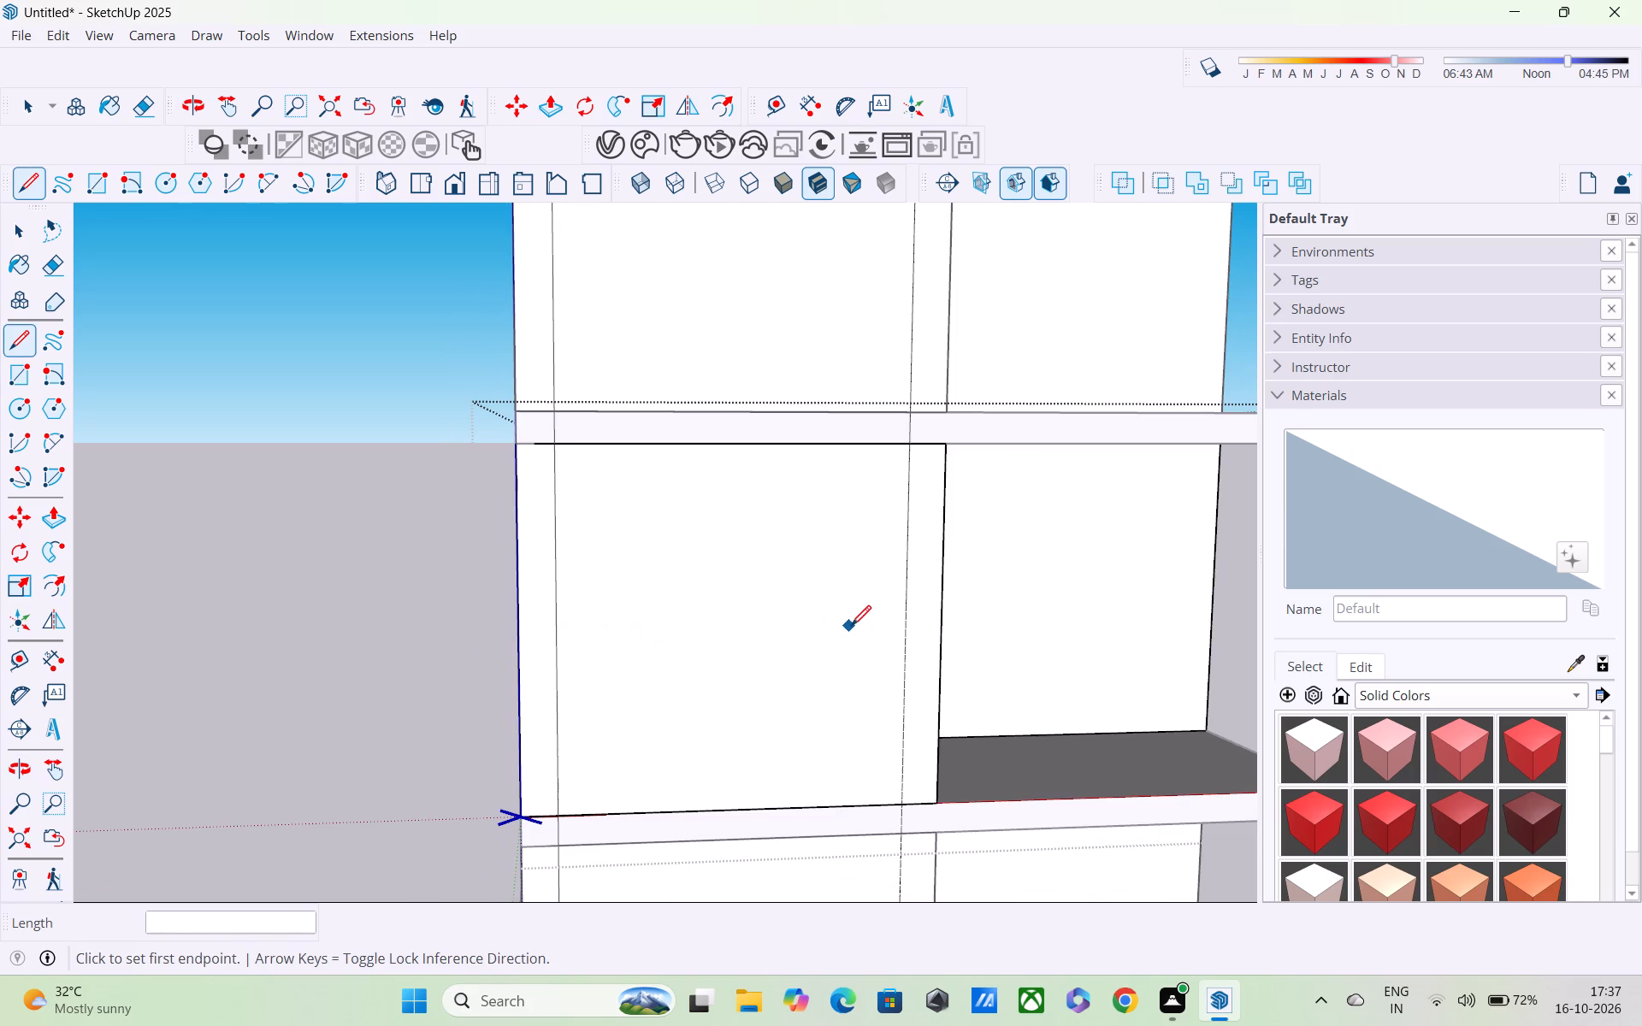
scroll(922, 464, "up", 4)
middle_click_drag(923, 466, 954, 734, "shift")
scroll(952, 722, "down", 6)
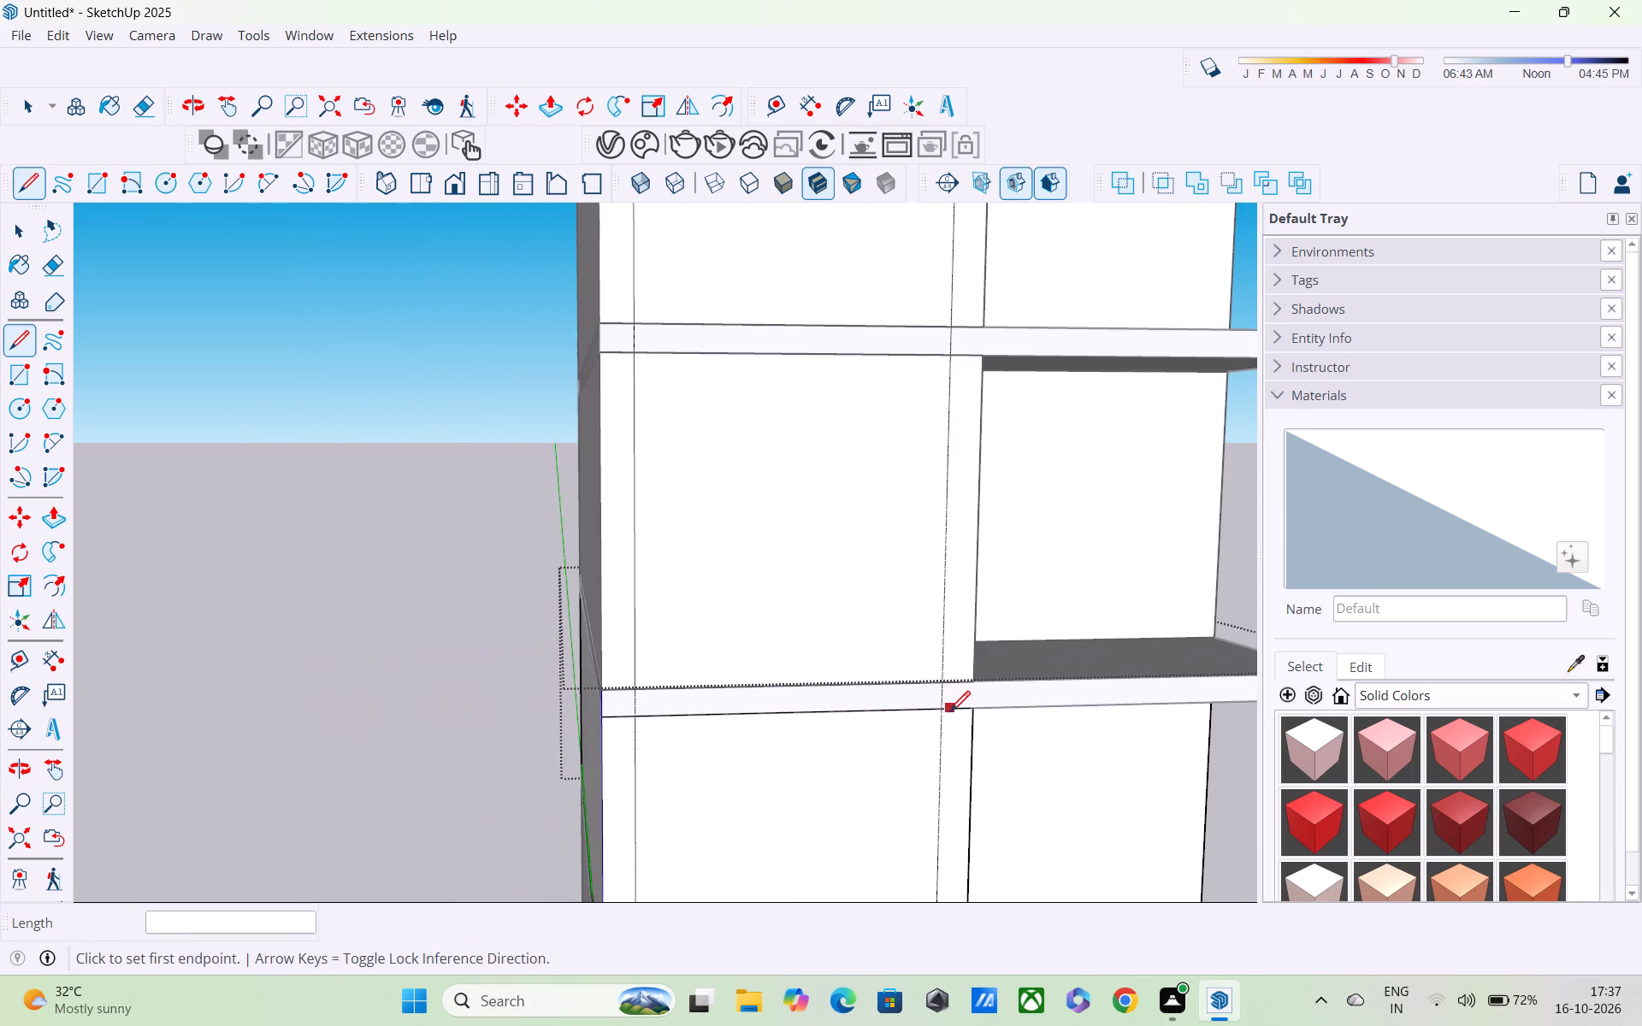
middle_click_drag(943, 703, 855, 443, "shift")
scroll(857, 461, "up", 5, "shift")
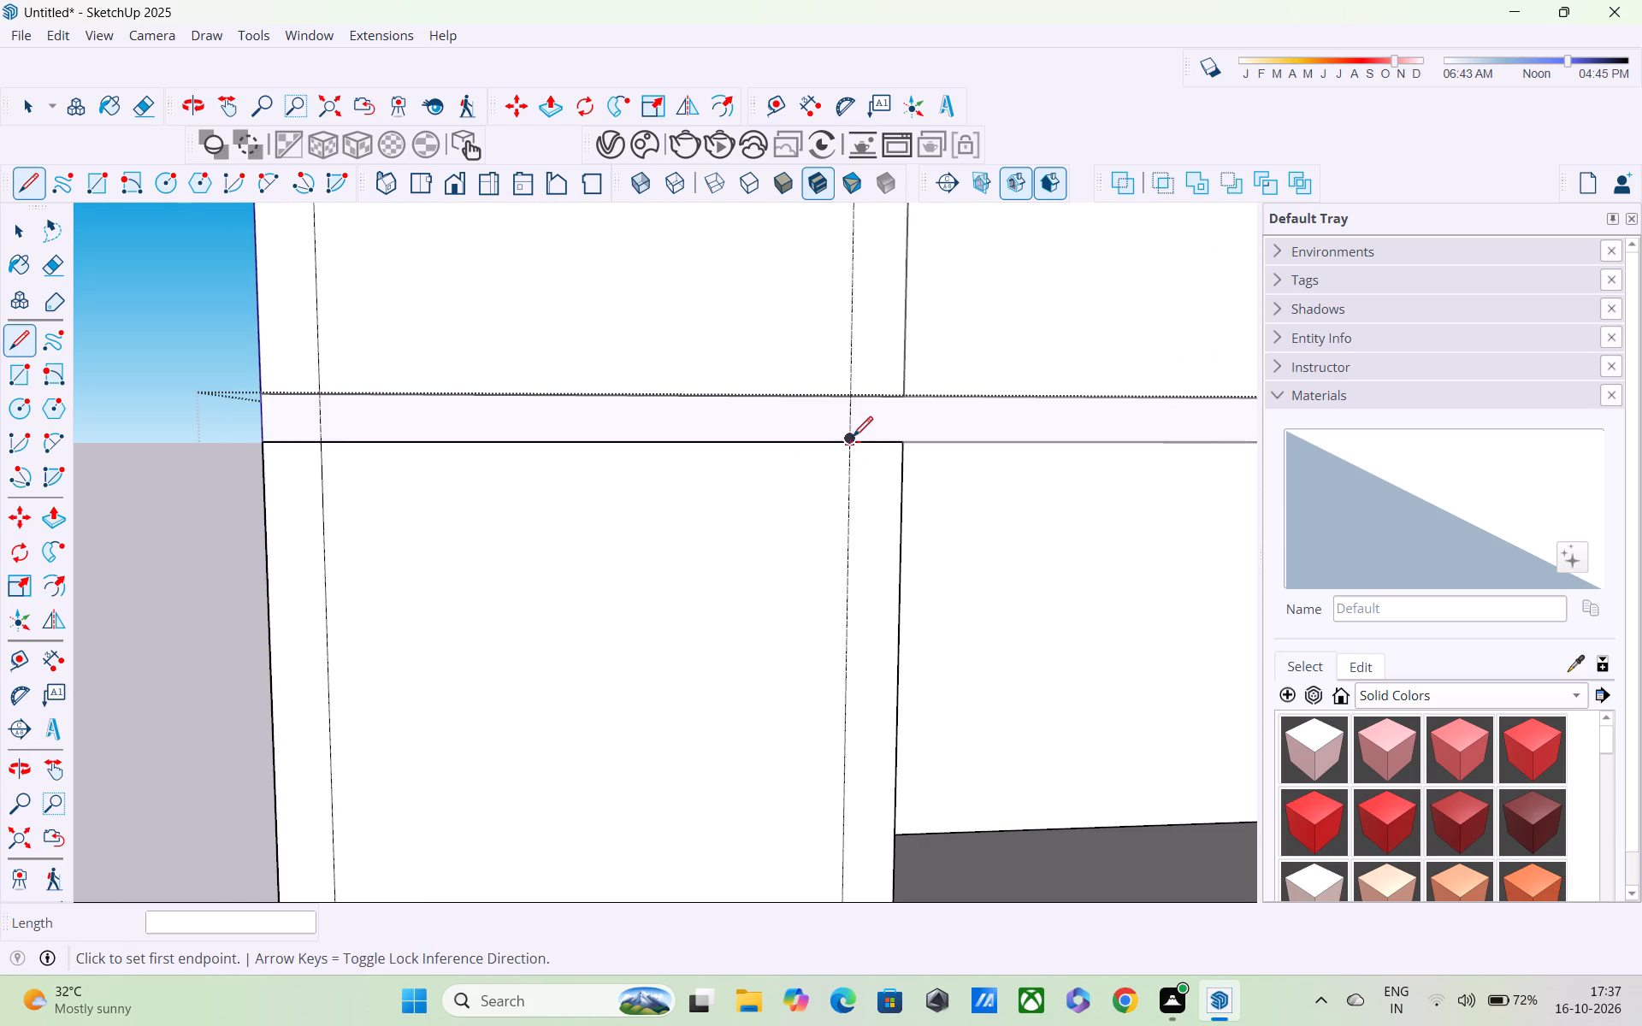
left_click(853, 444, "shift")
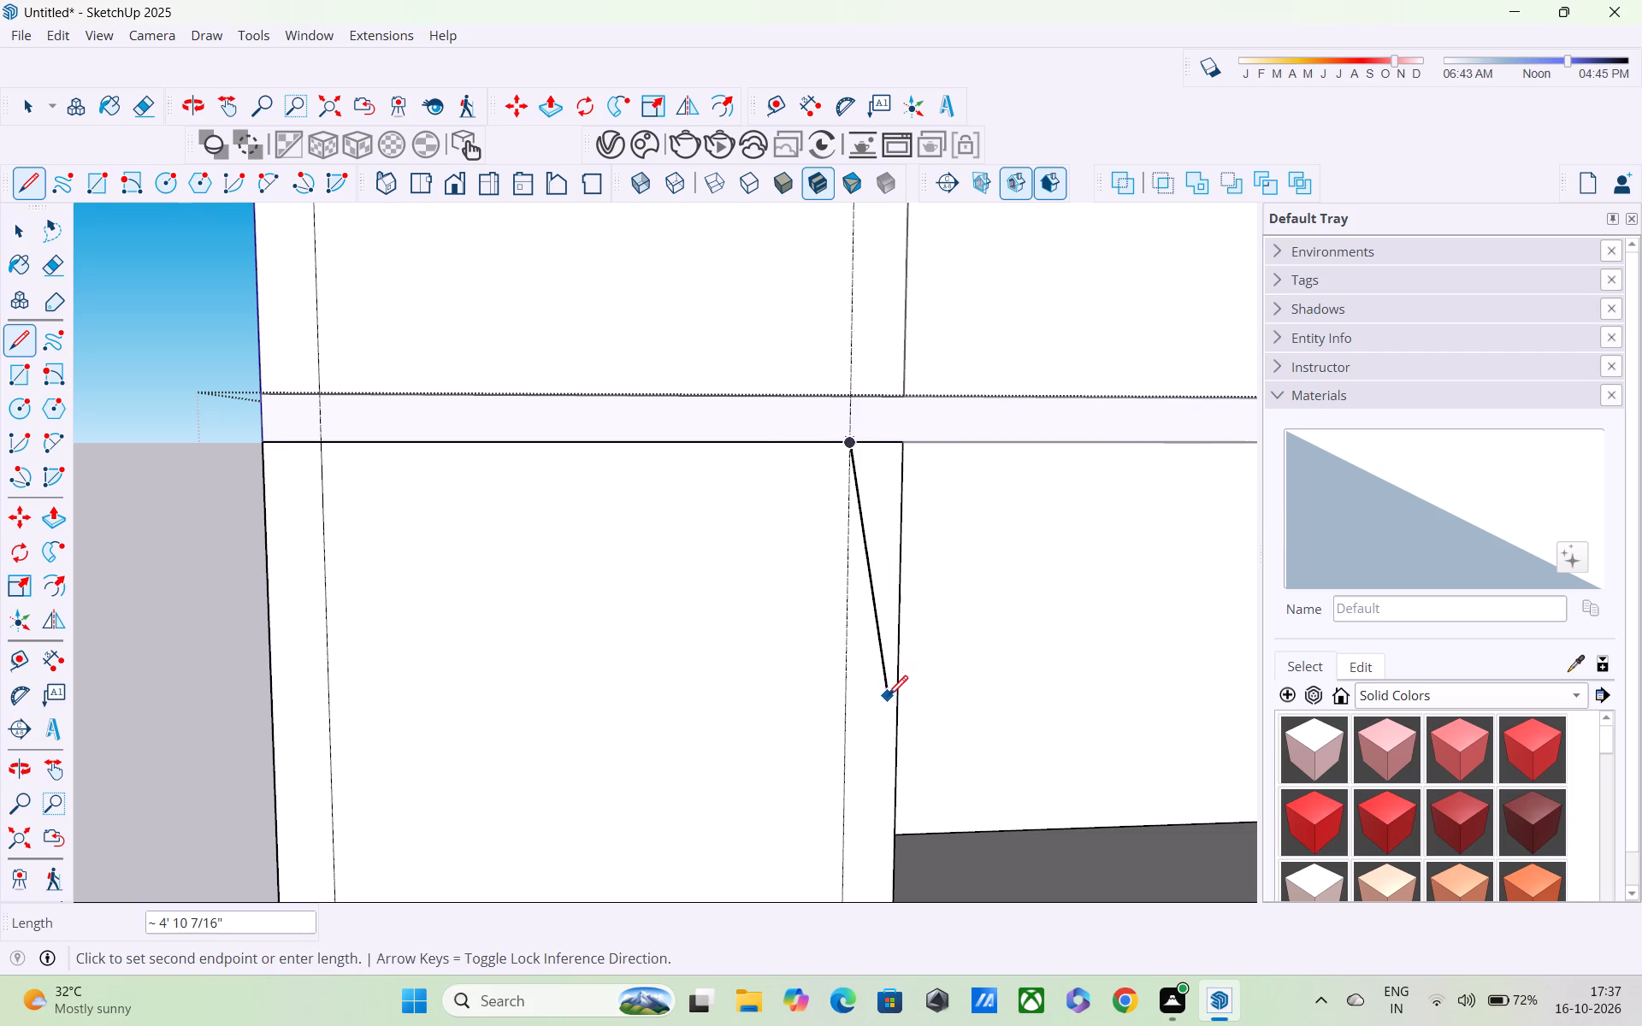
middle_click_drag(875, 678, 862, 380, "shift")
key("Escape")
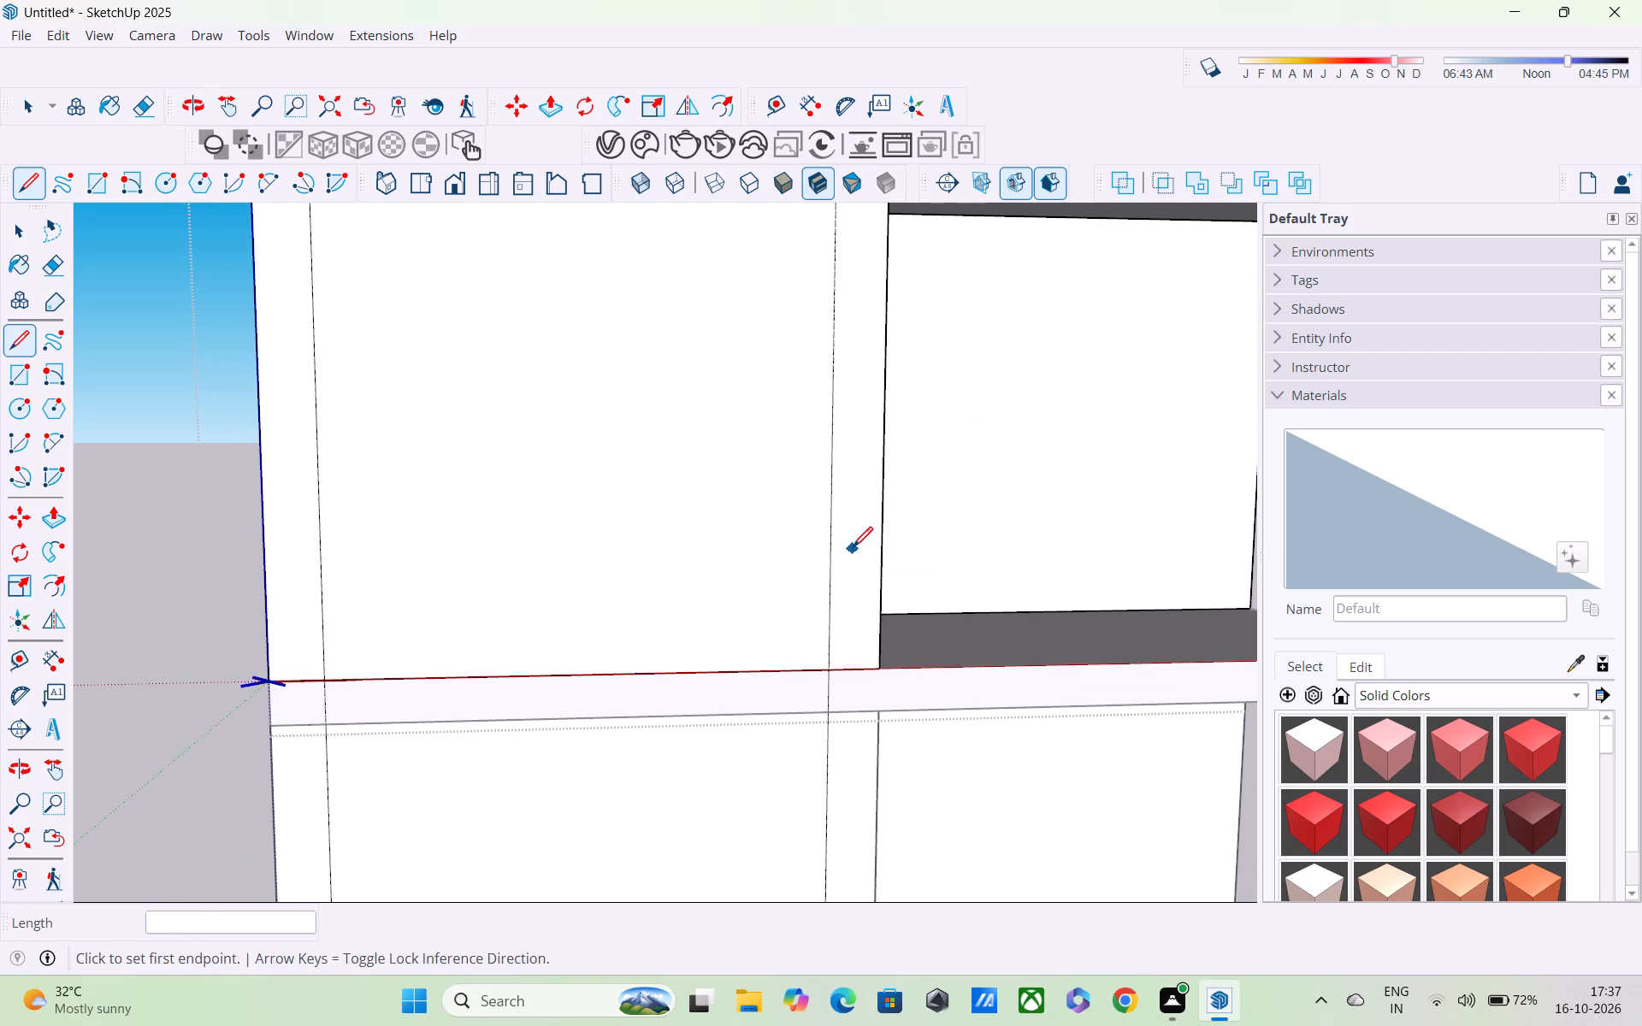
Draw a vertical line along the guide beside the recess, from the front wall's top edge to its bottom edge.
middle_click_drag(852, 550, 883, 736, "shift")
scroll(848, 322, "up", 4)
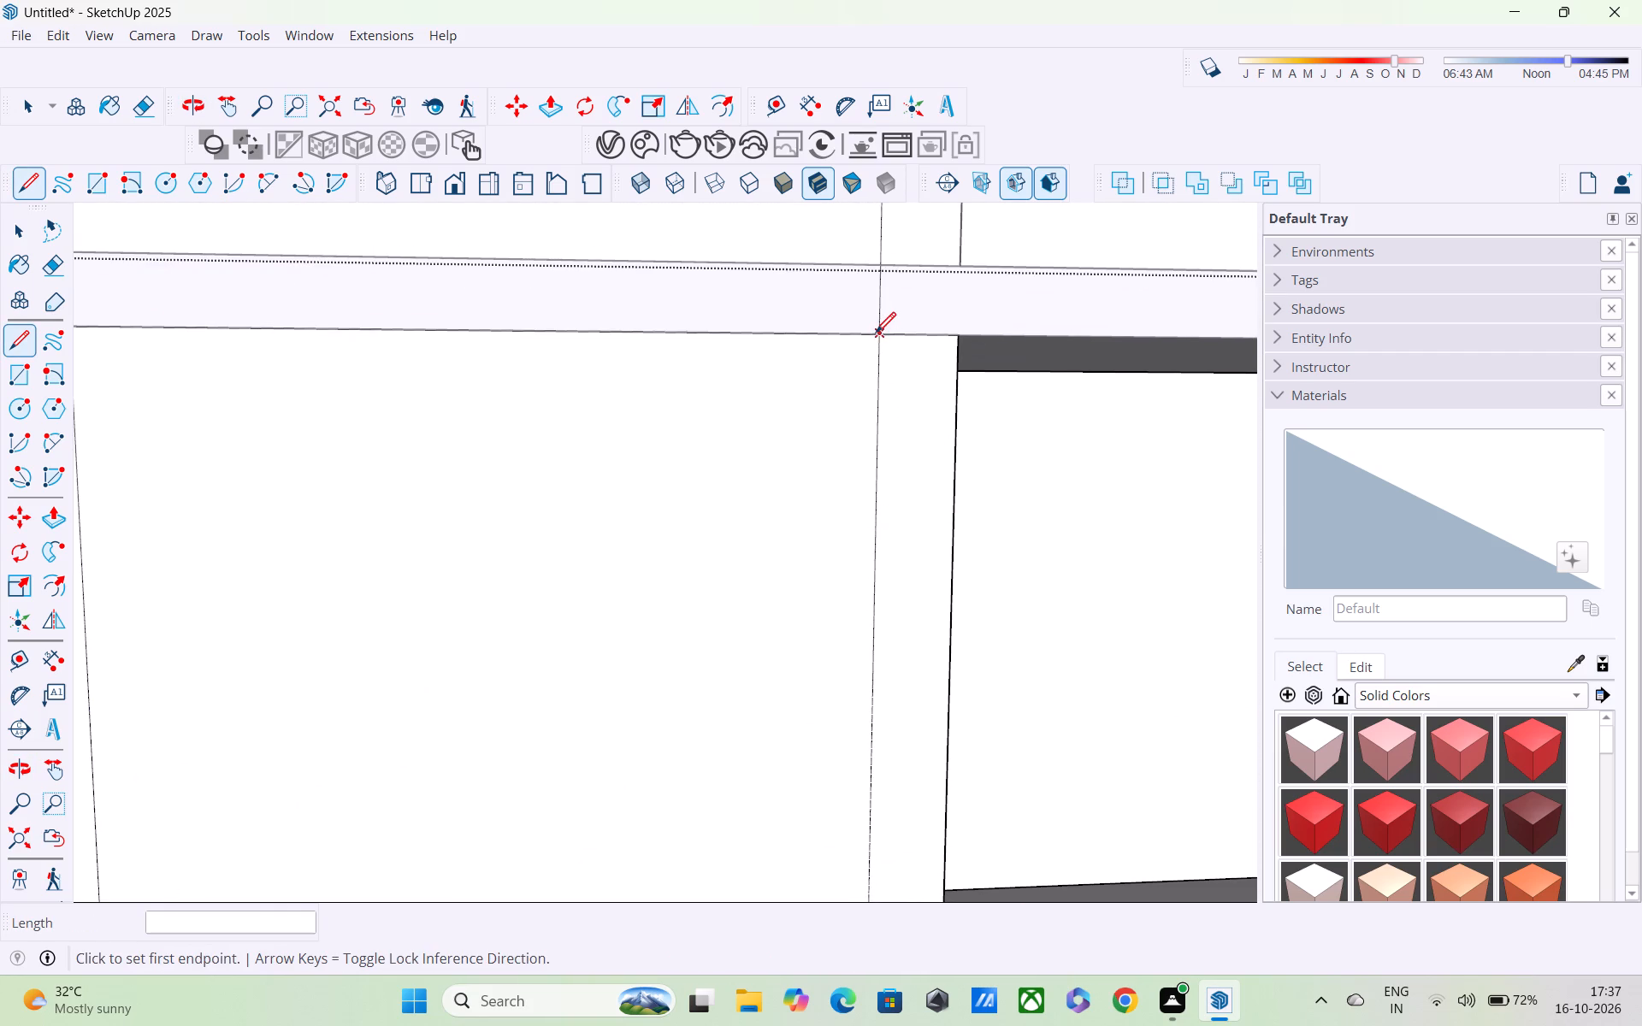
left_click(878, 334)
middle_click_drag(885, 618, 835, 125)
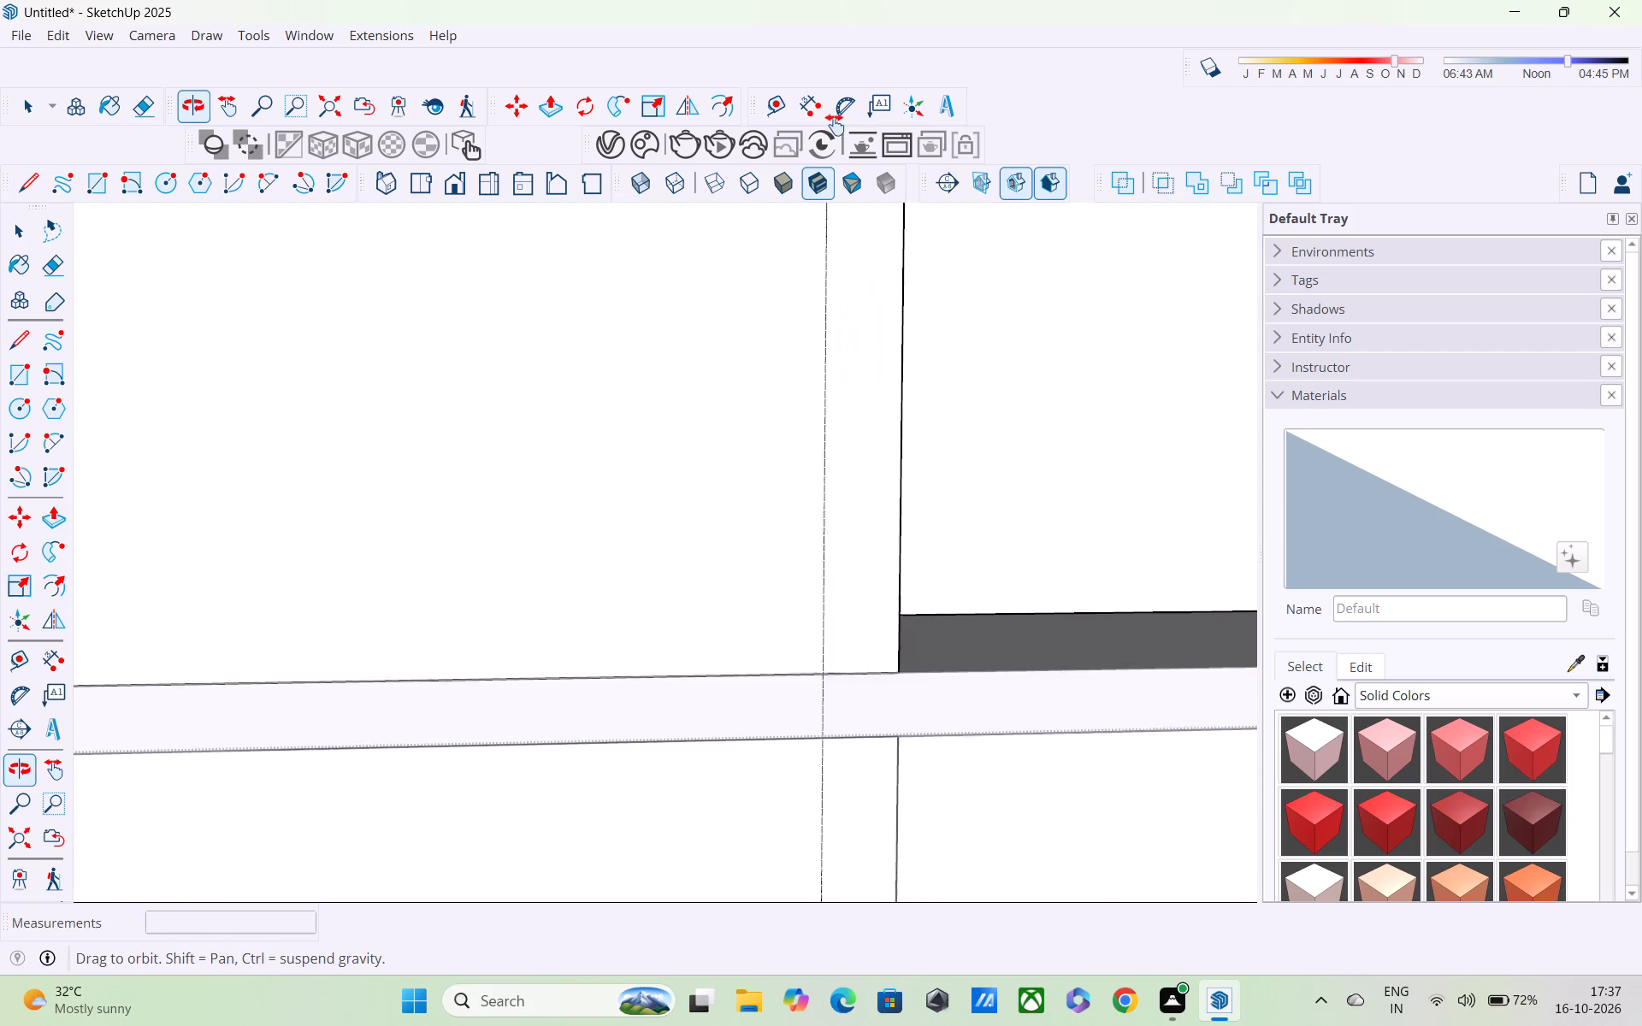
middle_click_drag(835, 125, 835, 121)
left_click(829, 646)
scroll(829, 648, "down", 4)
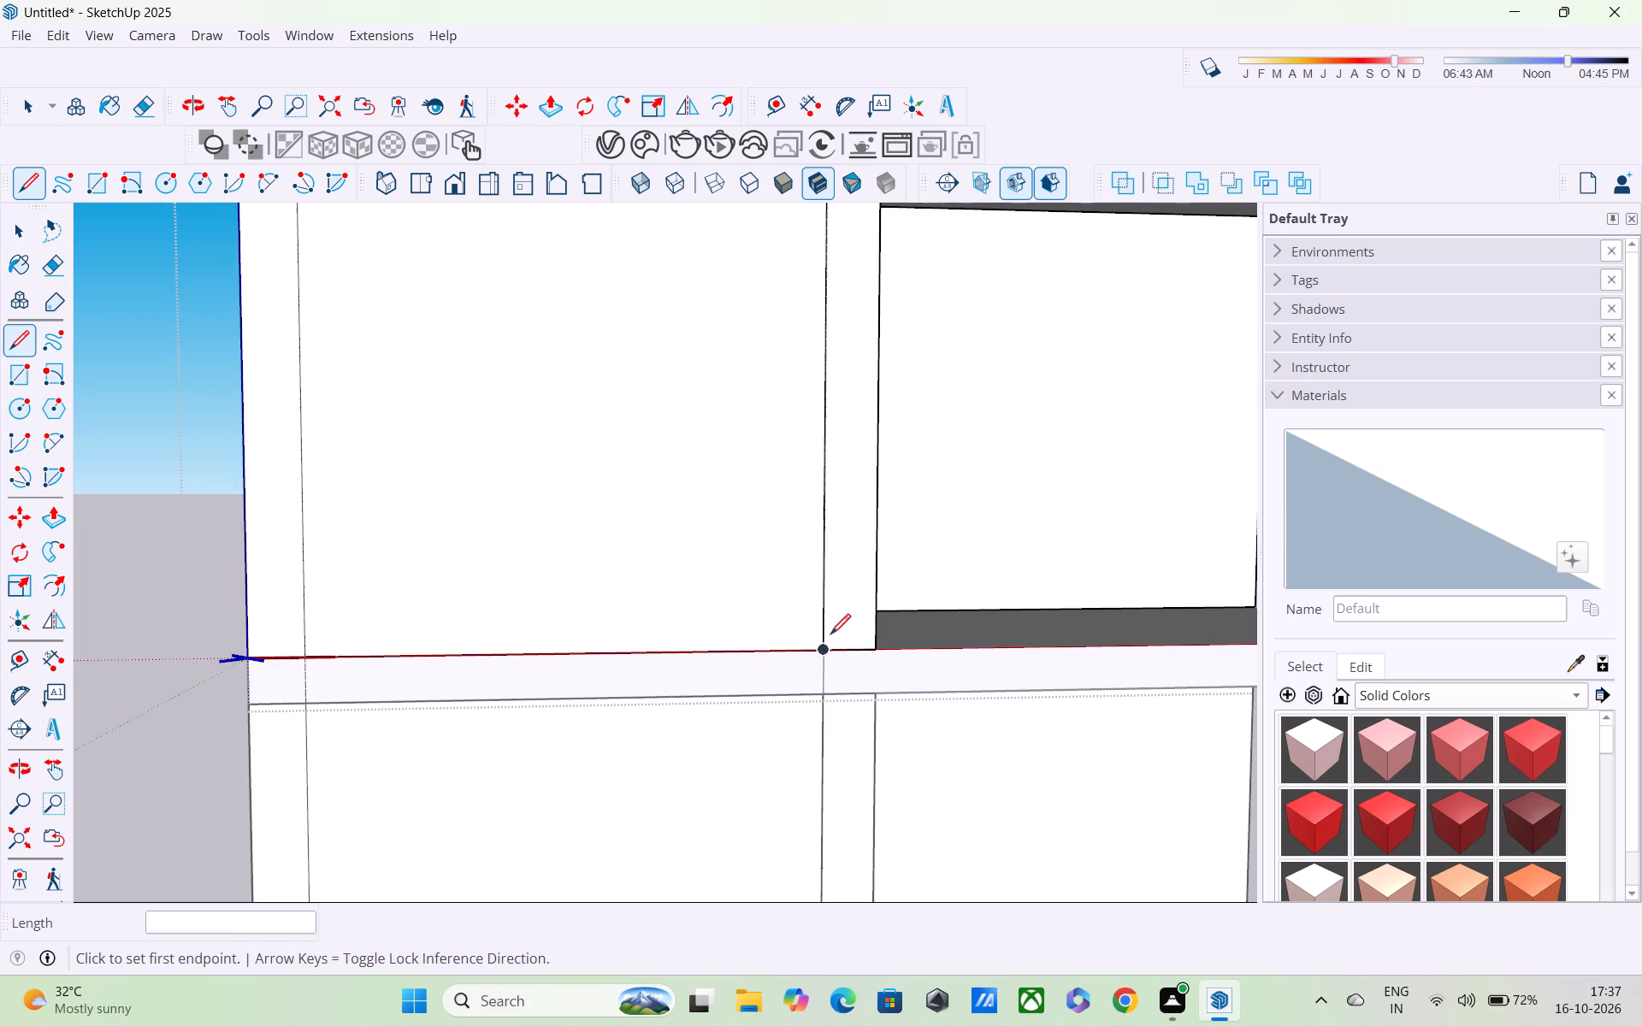
Delete the two vertical guides where they extend above the building.
key("space")
scroll(831, 640, "down", 4)
scroll(517, 519, "down", 6)
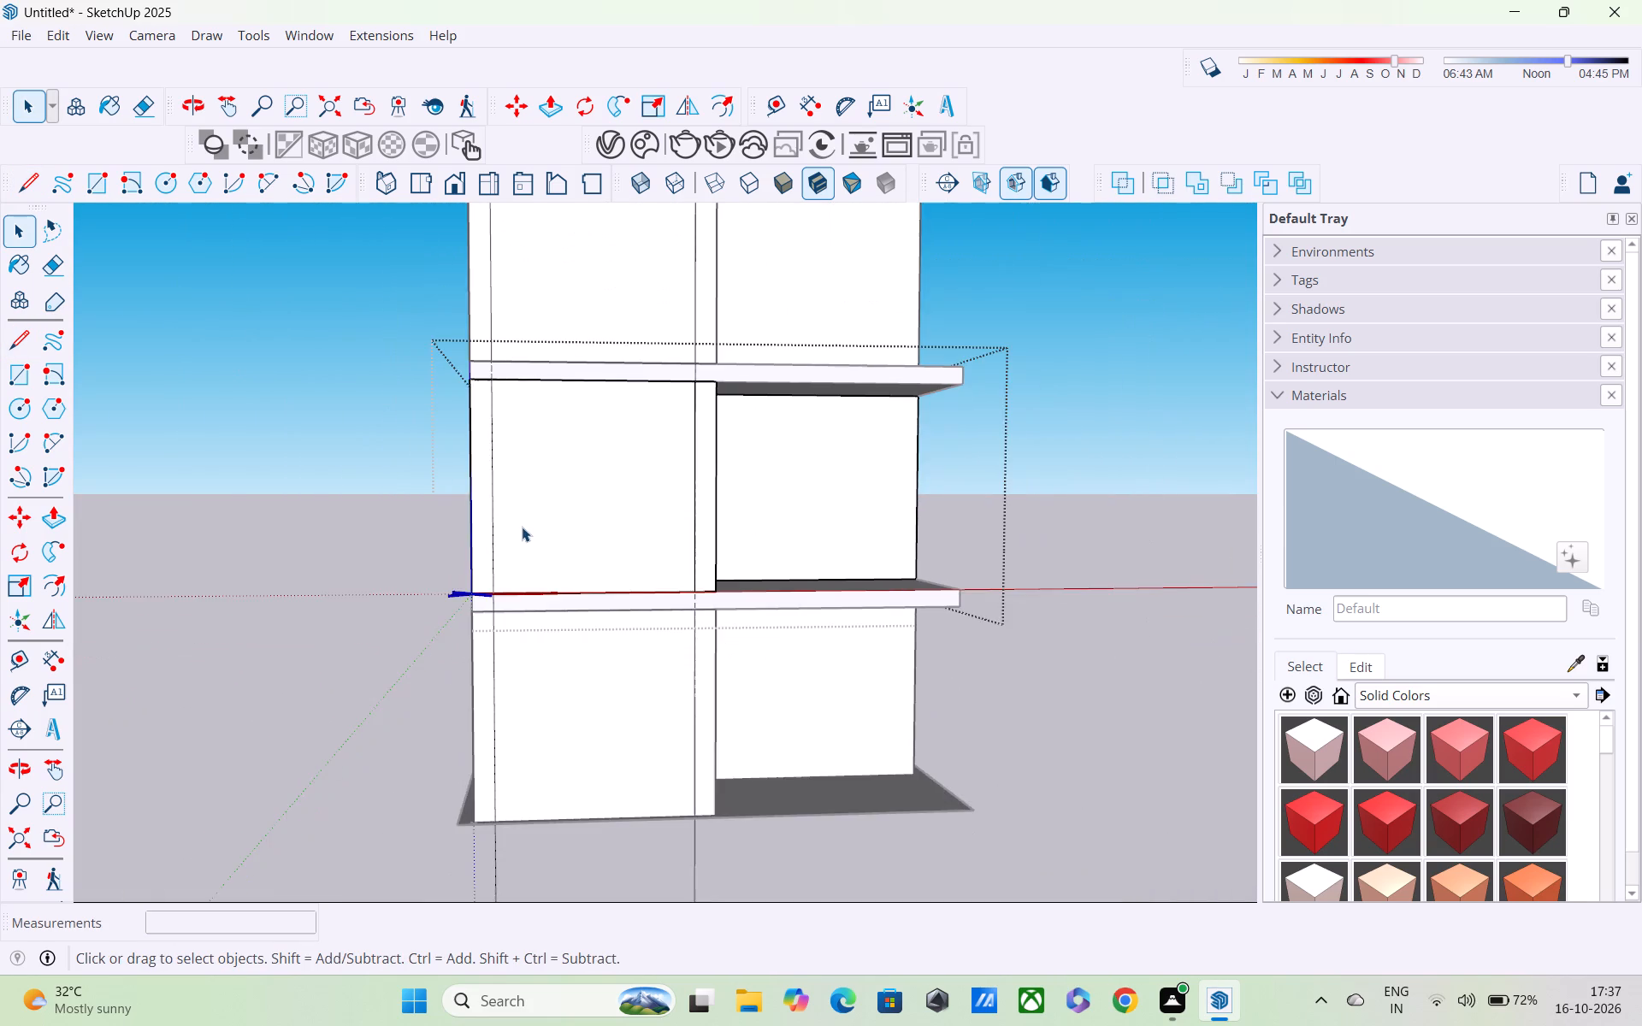
middle_click_drag(530, 548, 660, 1025, "shift")
scroll(662, 852, "down", 10)
left_click_drag(759, 367, 758, 365)
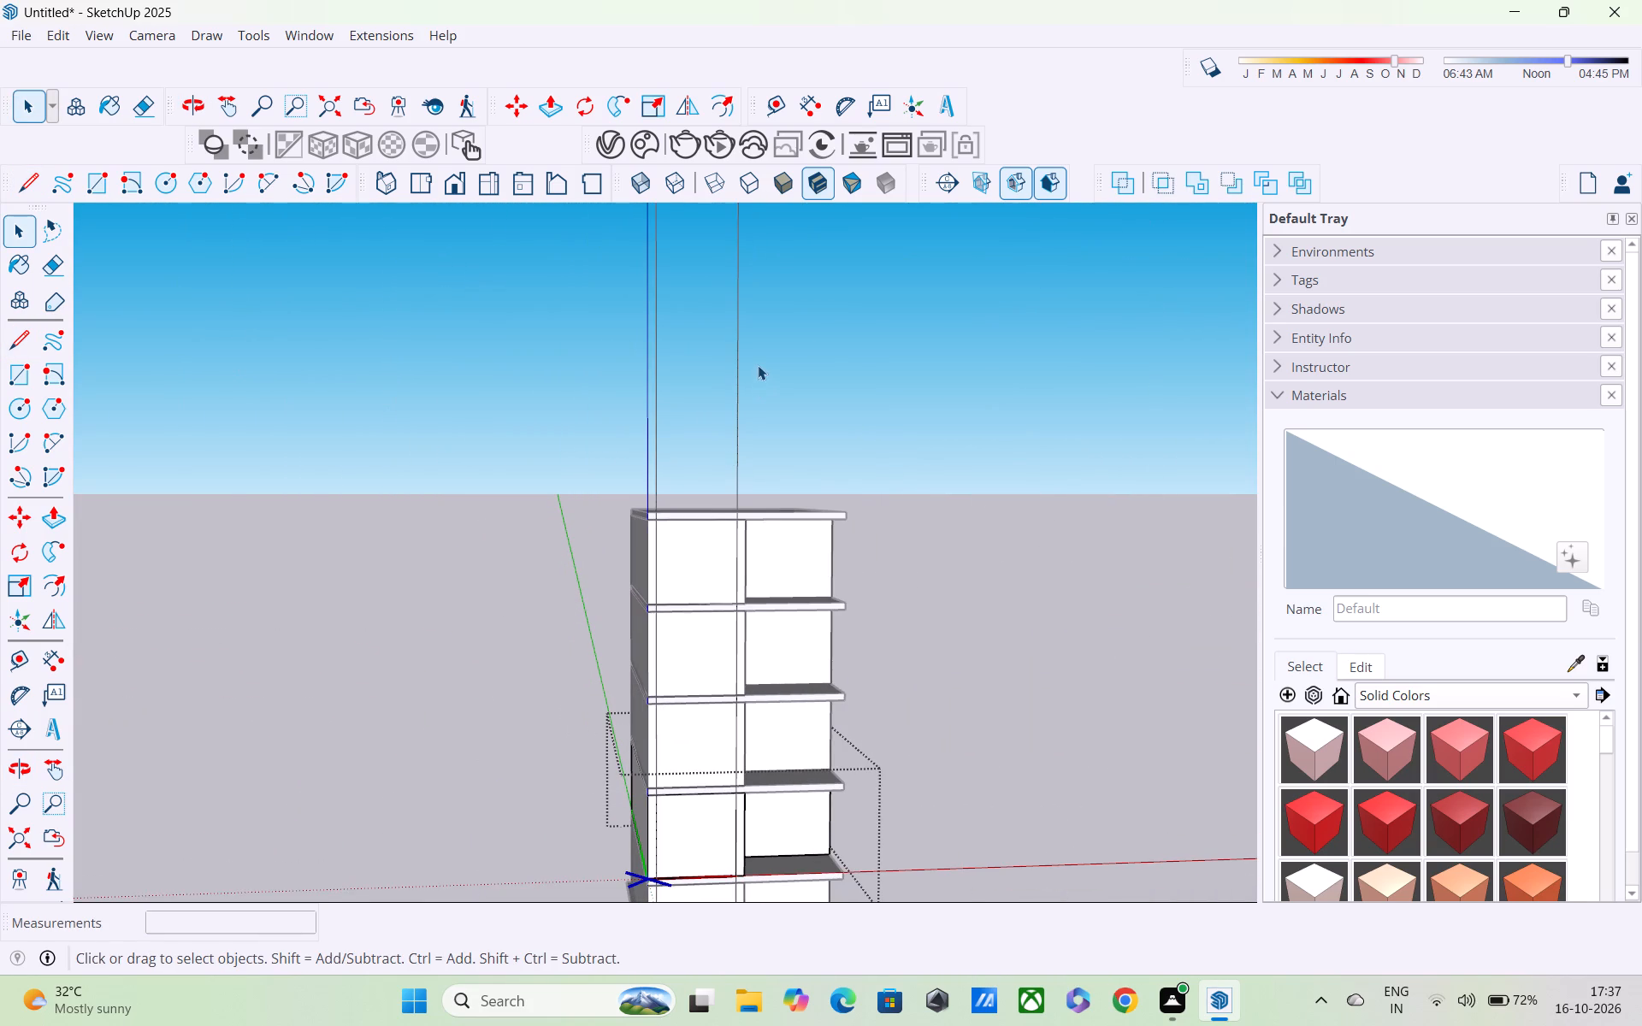
left_click_drag(758, 365, 609, 369)
middle_click_drag(616, 400, 410, 586)
scroll(410, 586, "up", 1)
key("Delete")
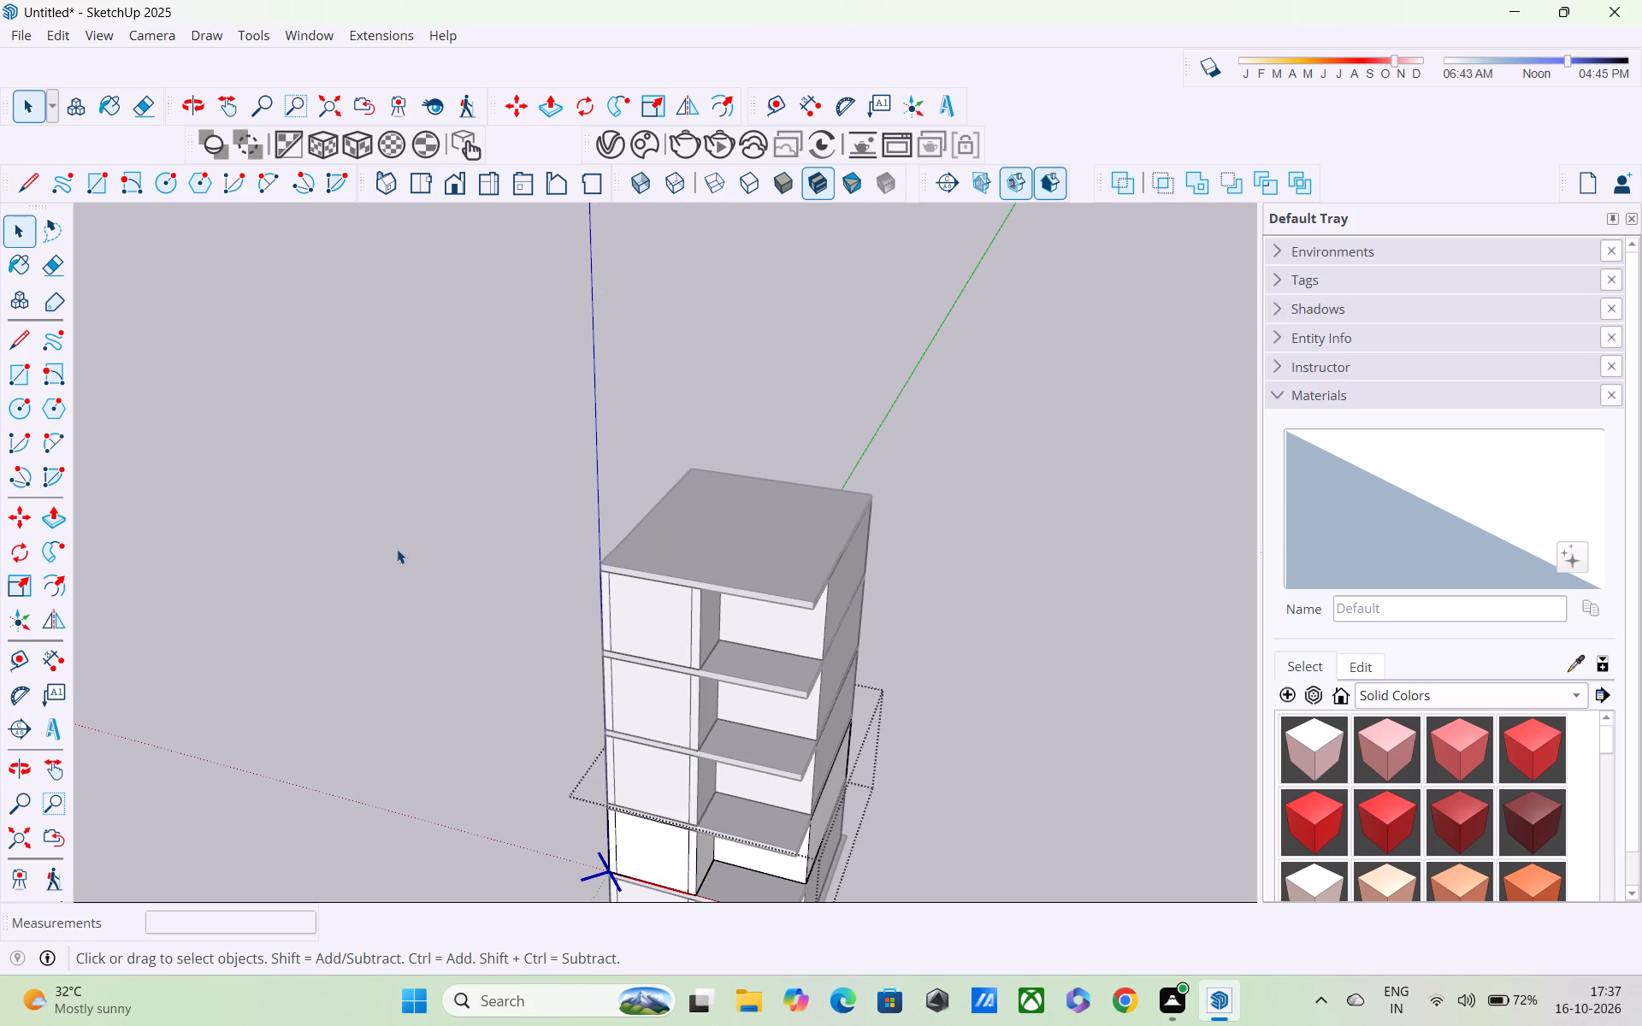
scroll(397, 545, "down", 4)
key("Delete")
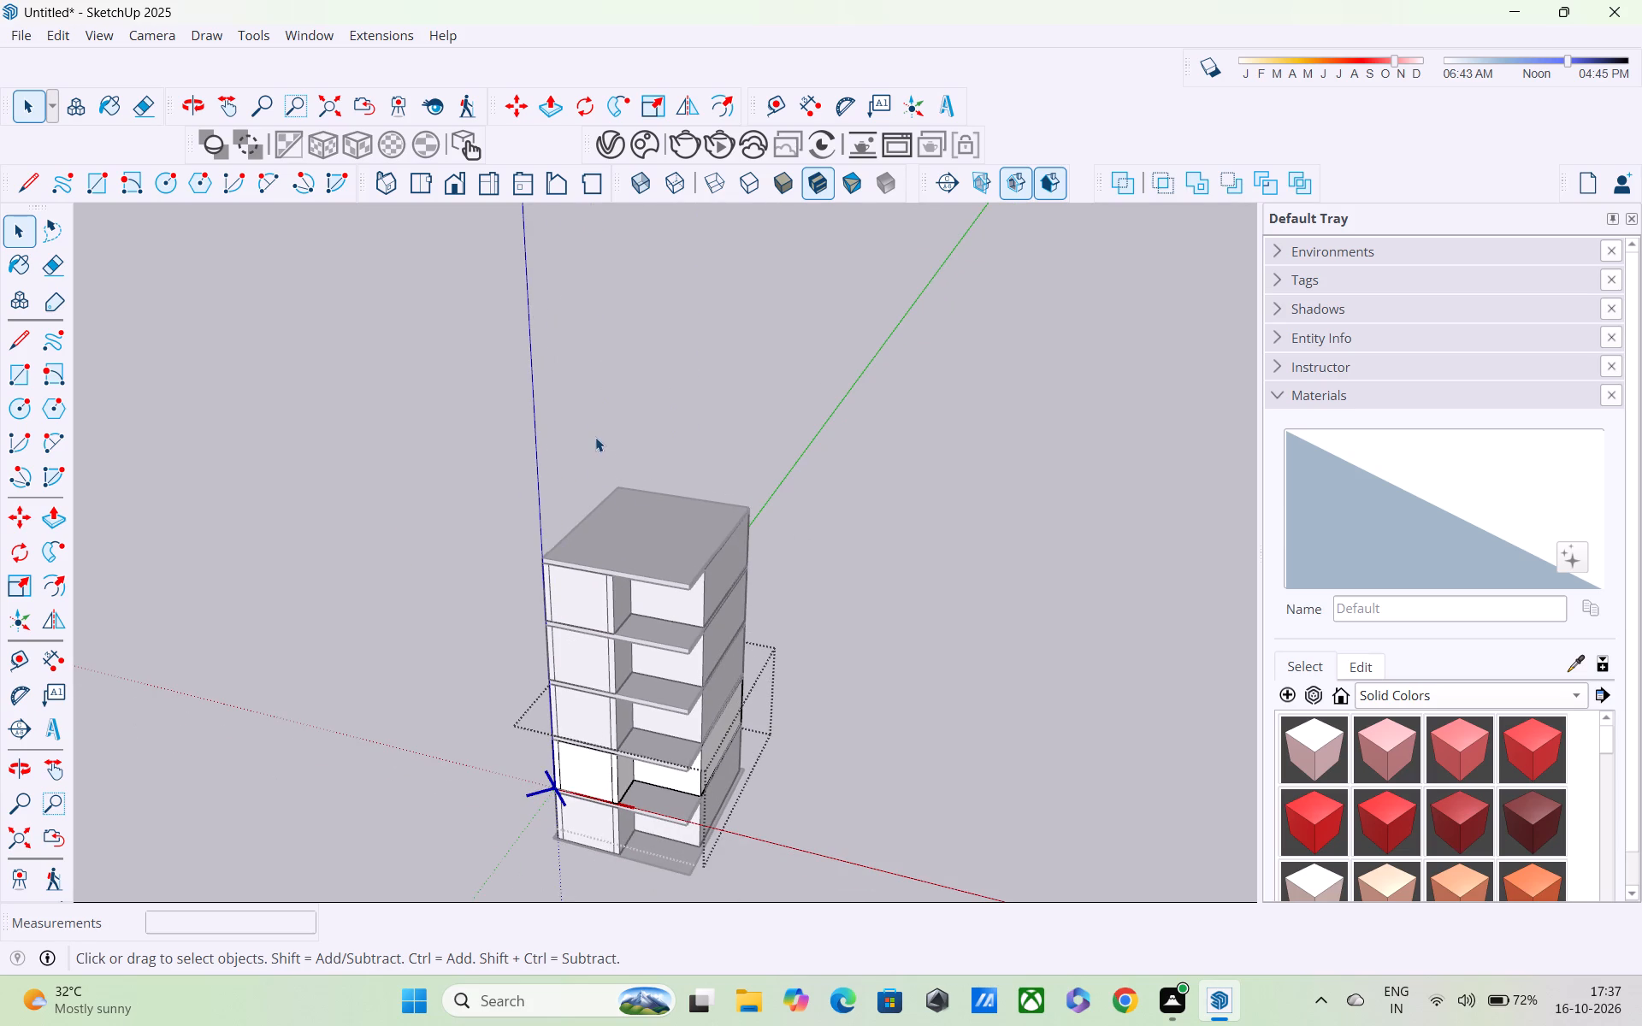
Open an intermediate slab component and draw two 10" vertical lines across its front edge, aligned with the wall's two strip lines.
middle_click_drag(592, 452, 865, 398)
key("space")
middle_click_drag(744, 532, 705, 436)
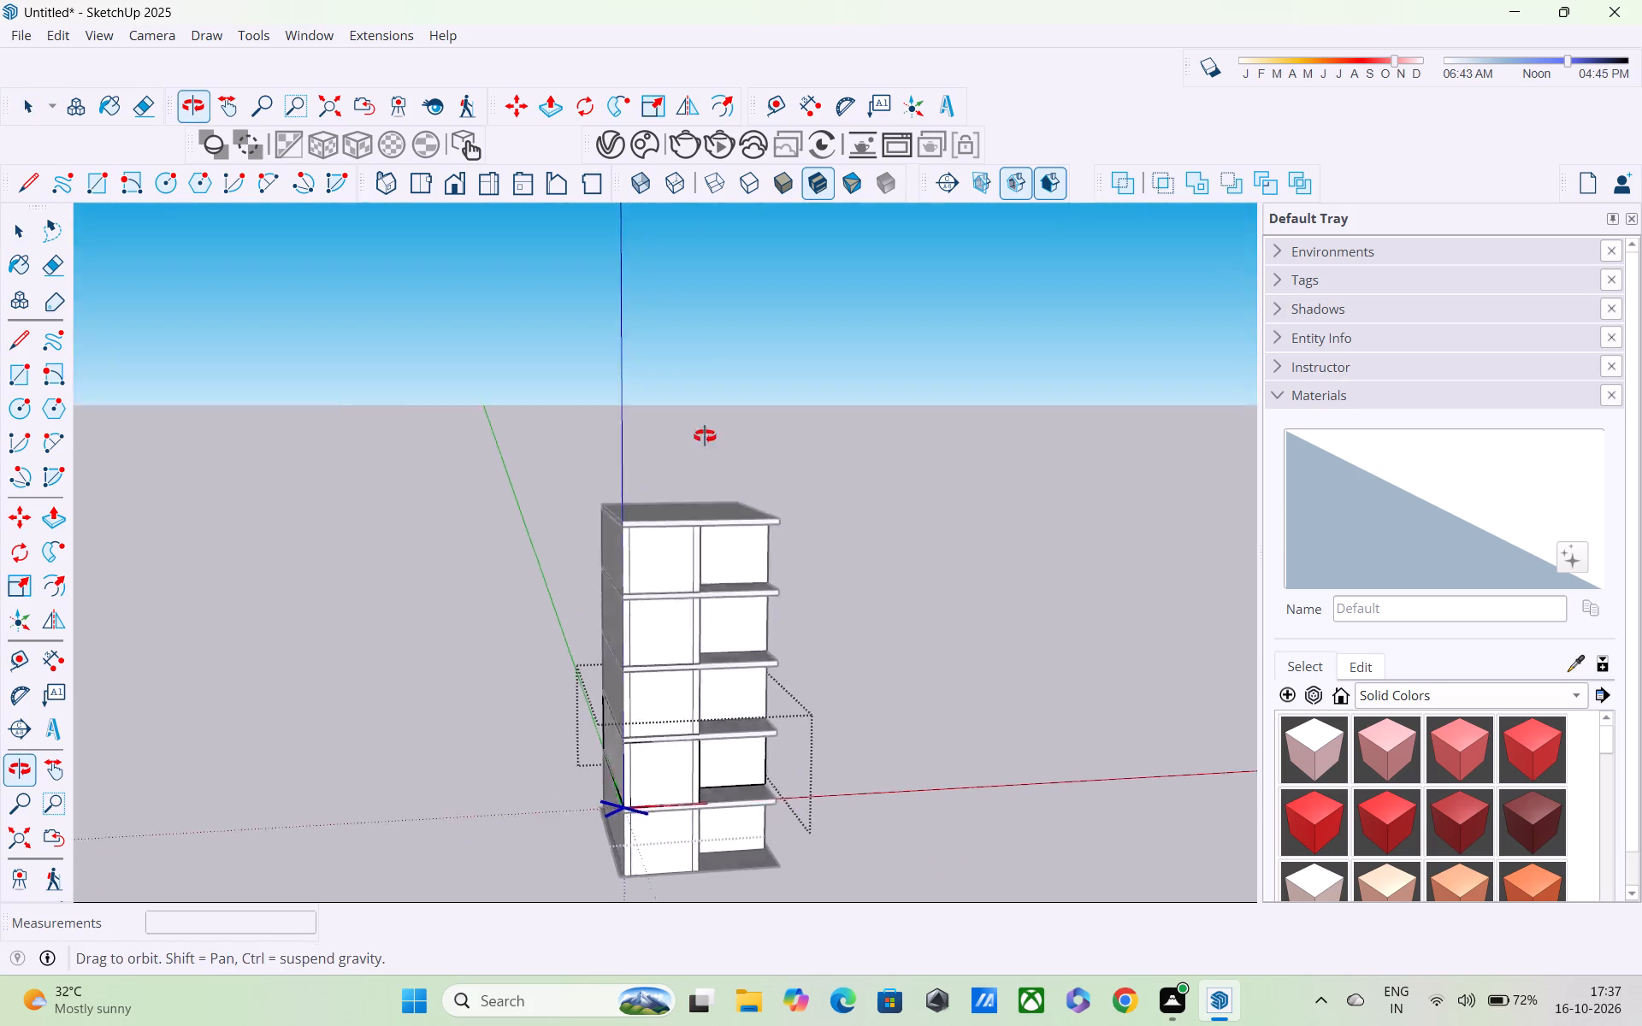
middle_click_drag(705, 436, 693, 395)
scroll(688, 551, "up", 6)
middle_click_drag(655, 677, 646, 581)
scroll(580, 575, "up", 12)
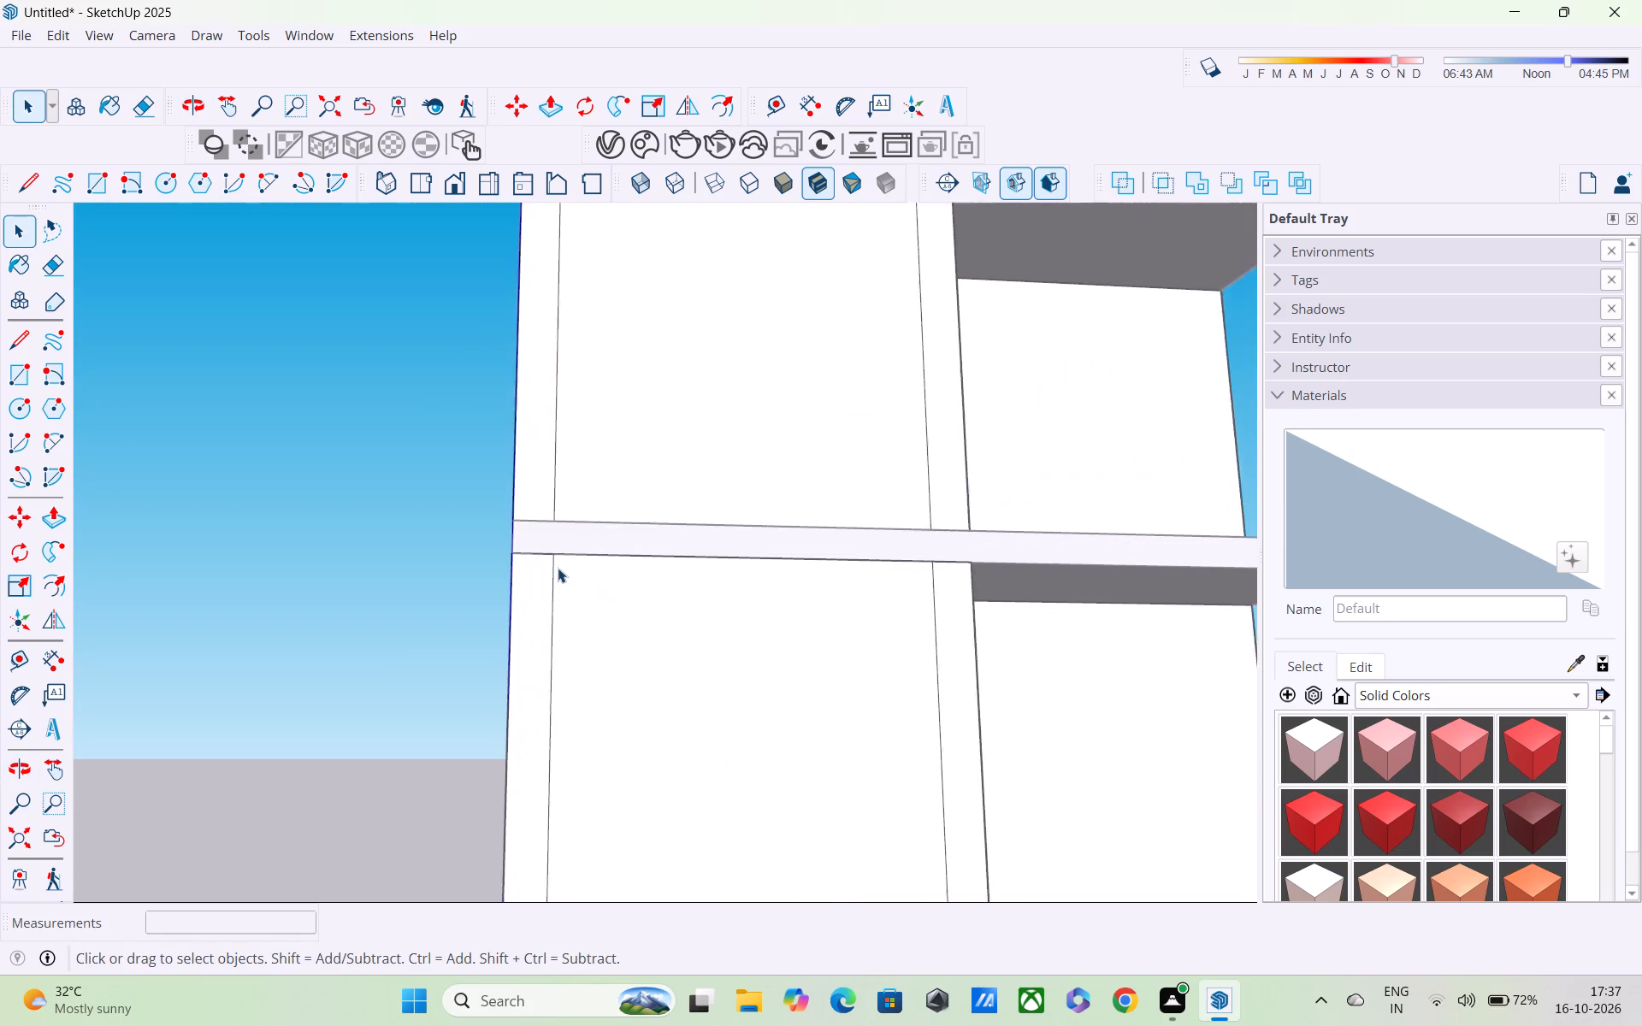
double_click(547, 543)
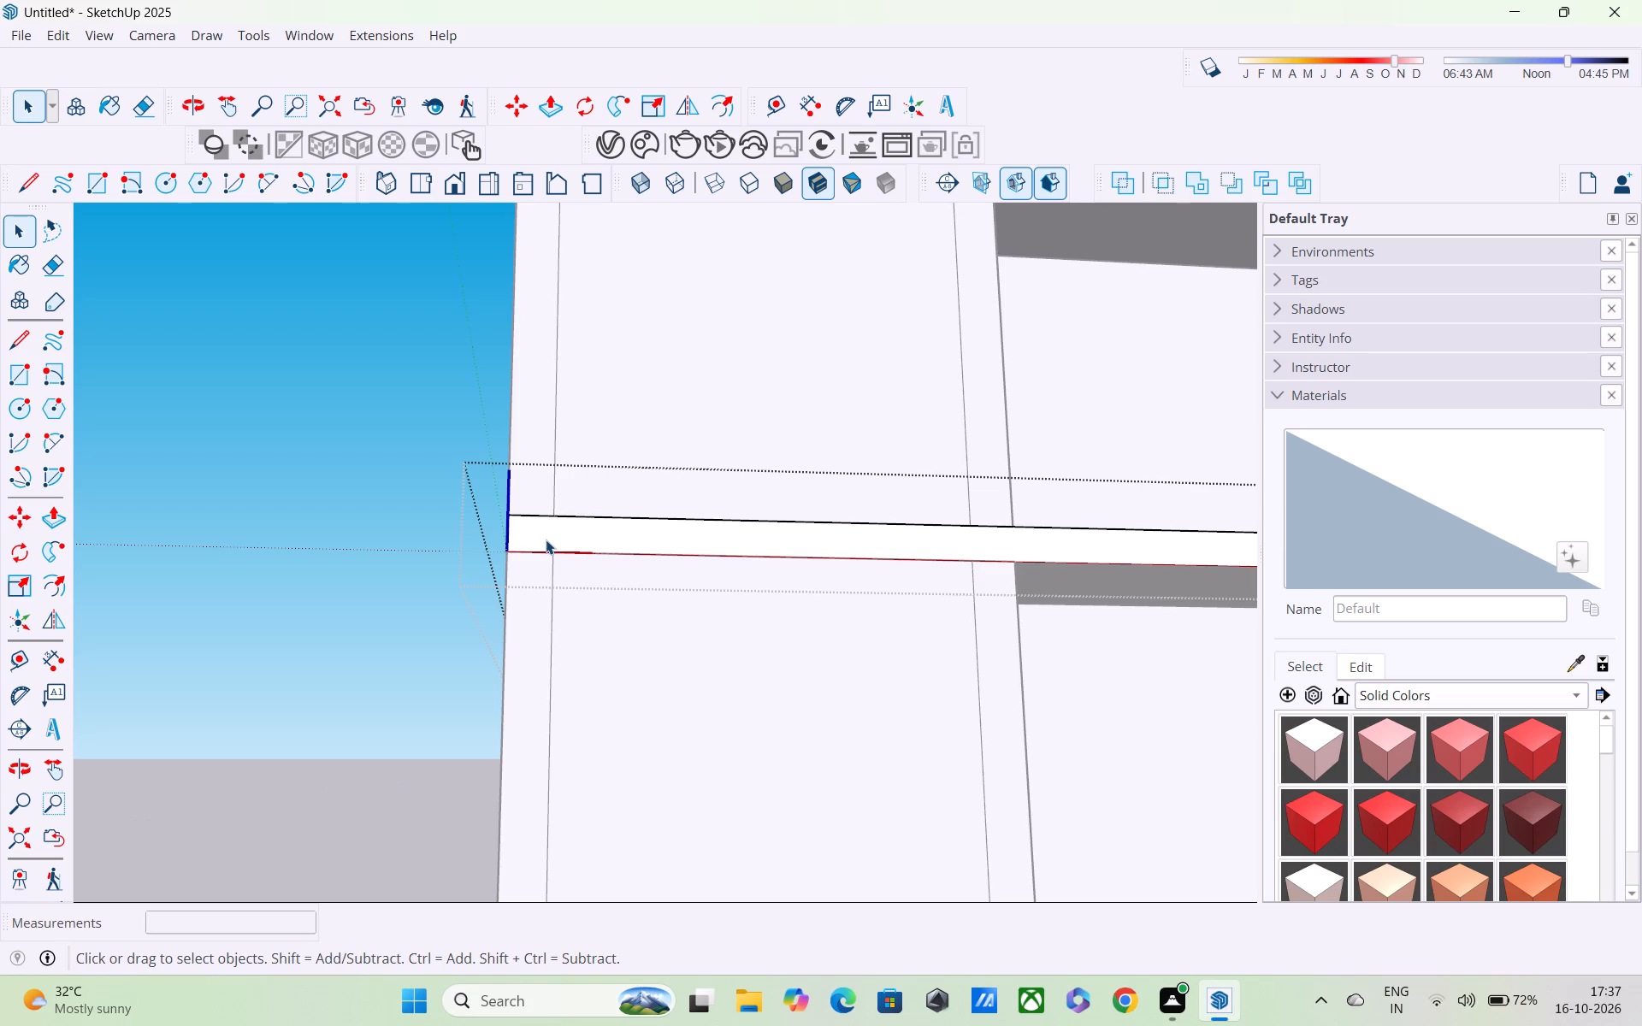
key("l")
scroll(557, 505, "up", 4)
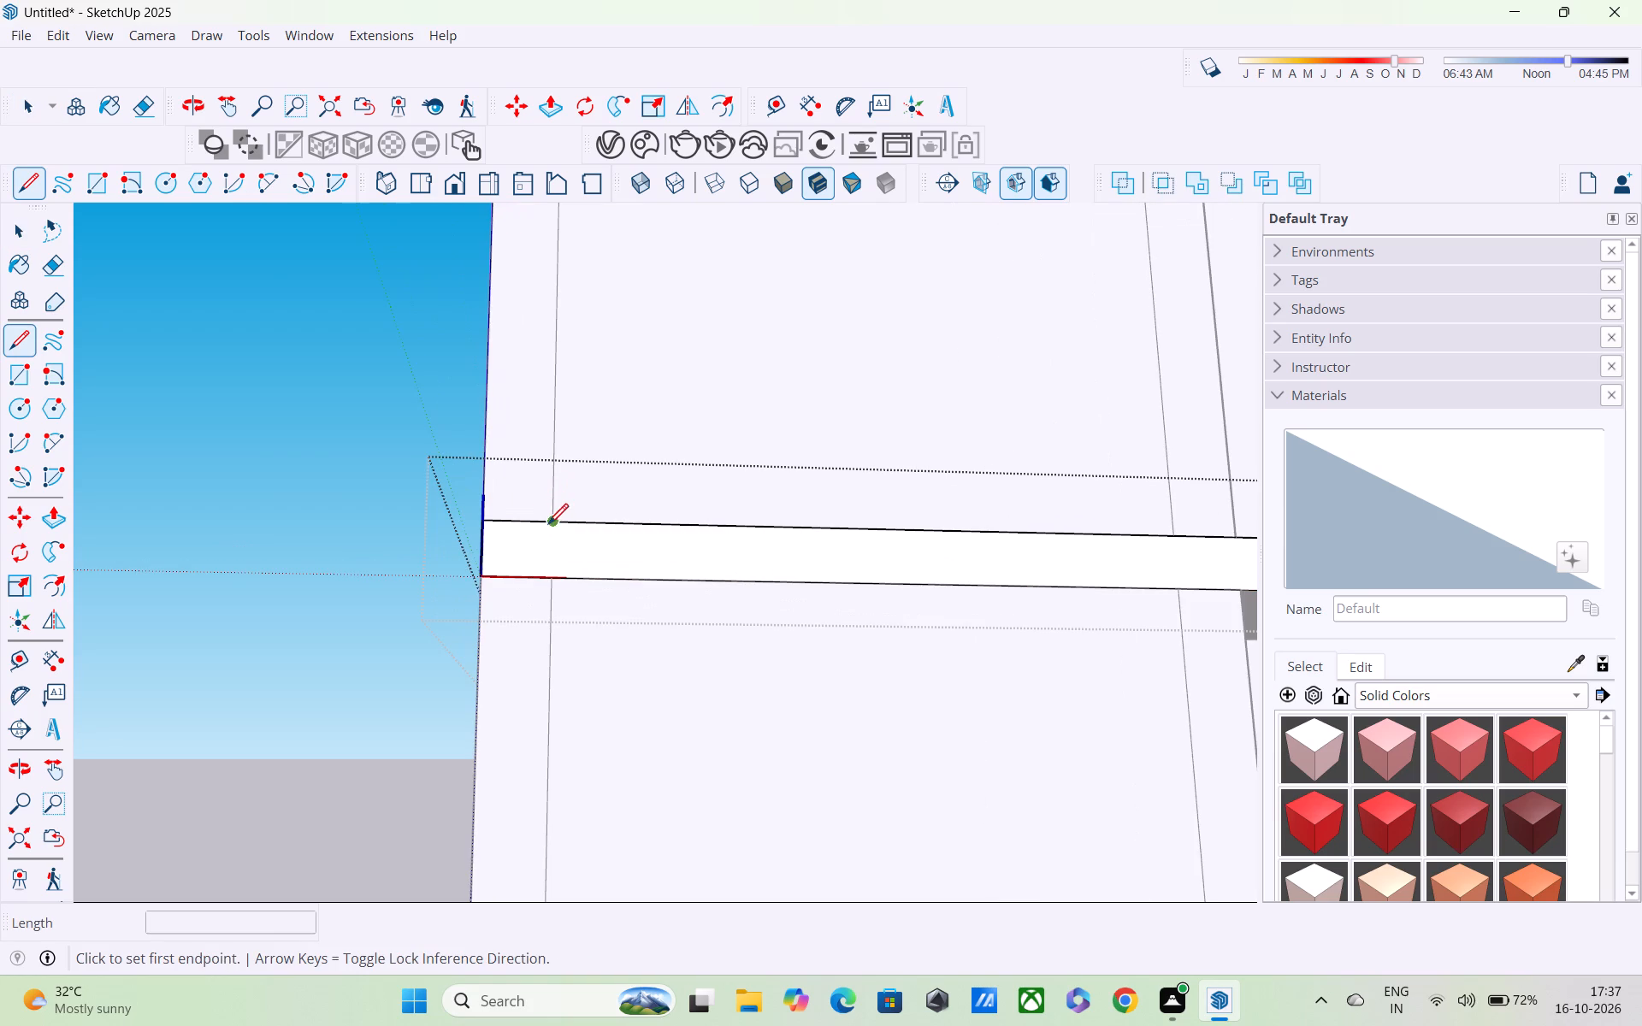
left_click(548, 522)
left_click(549, 587)
scroll(572, 604, "down", 4)
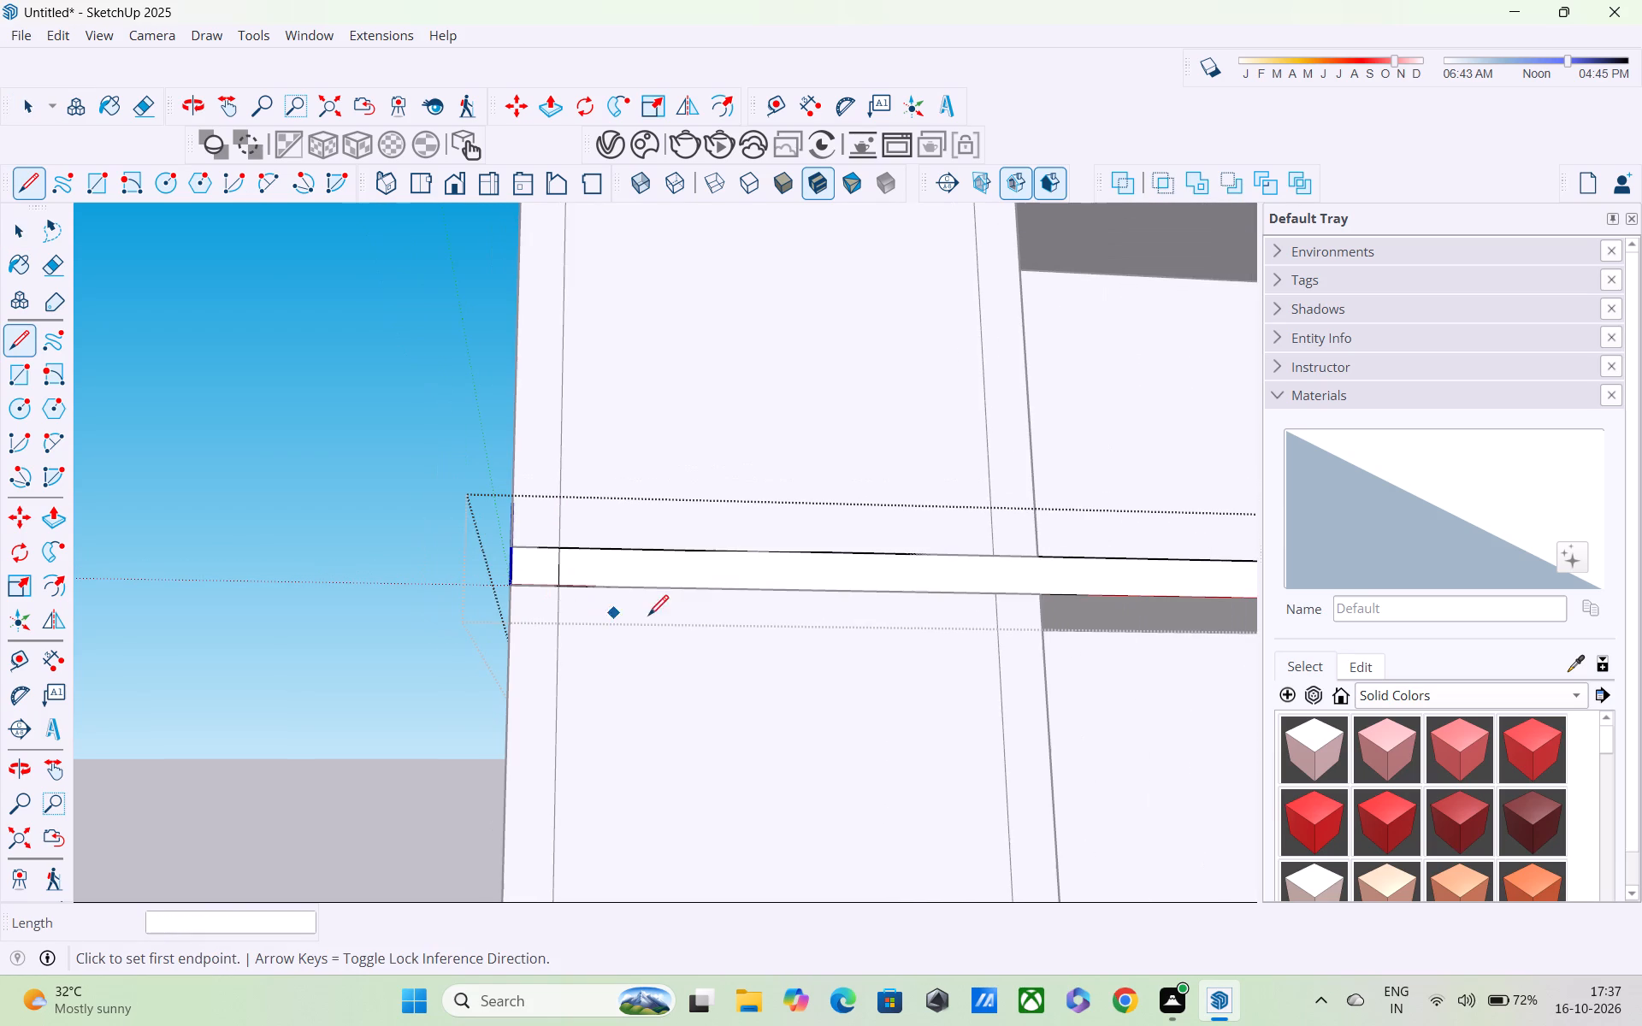
left_click(994, 550)
left_click(993, 593)
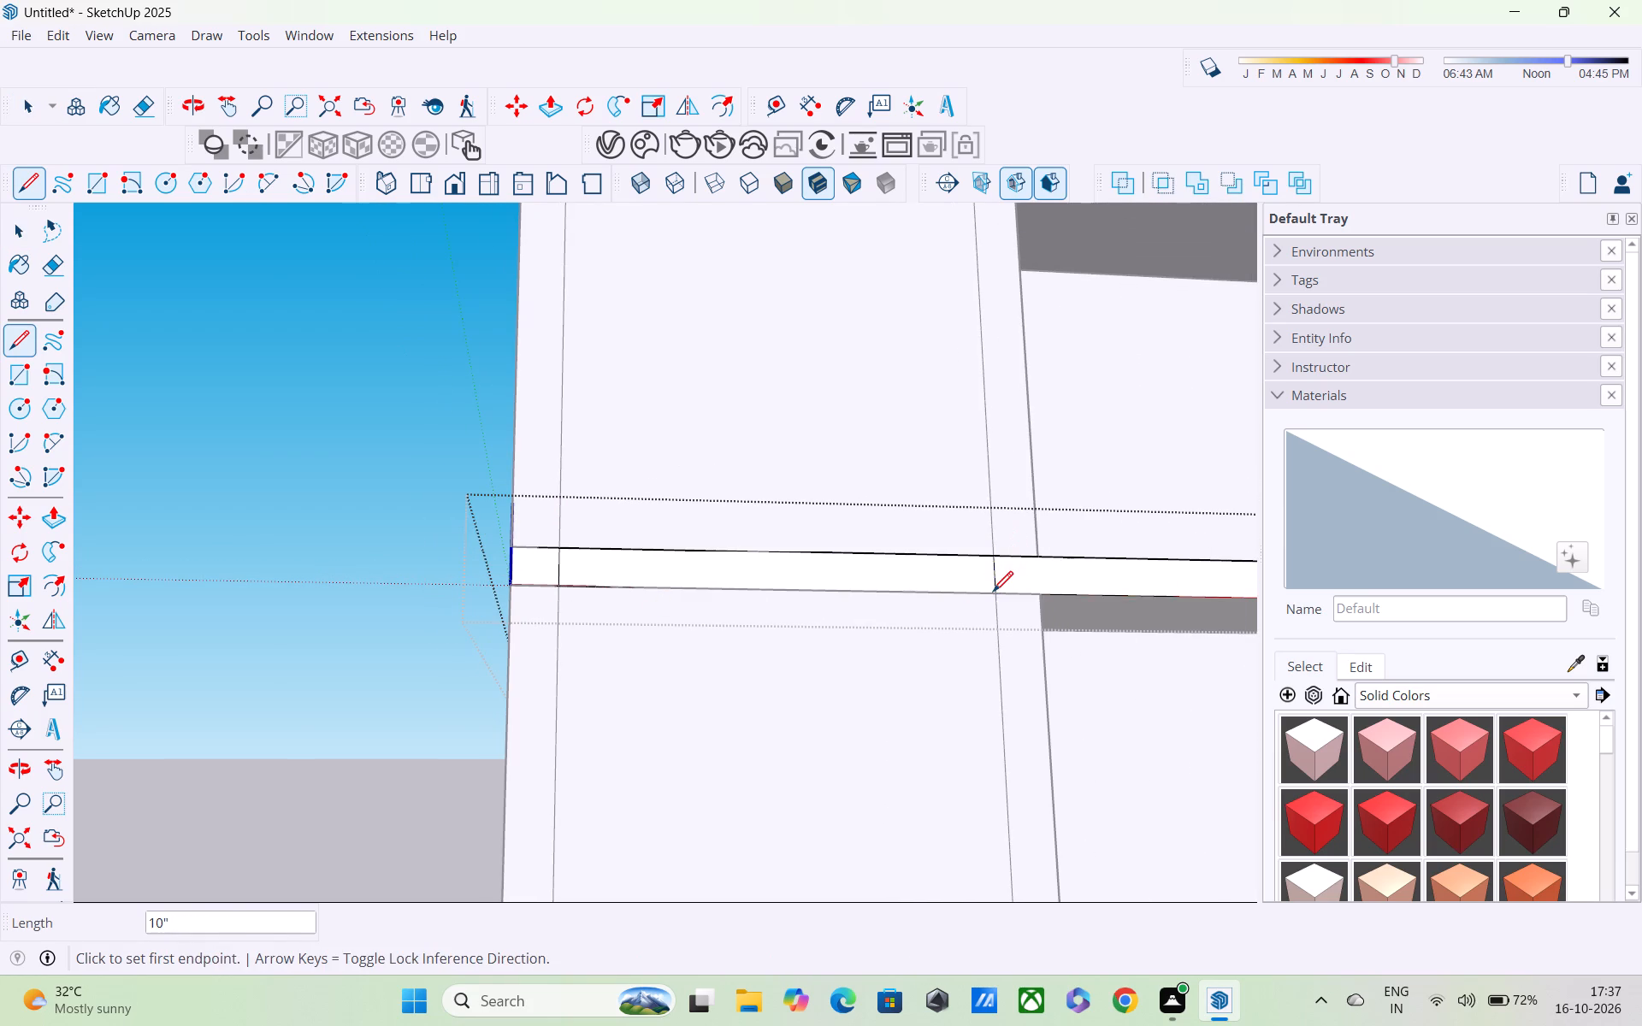
Draw a vertical line across the slab's front edge in line with the wall corner at the recess, and close the slab component.
scroll(993, 593, "down", 3)
middle_click_drag(989, 631, 978, 668)
scroll(1019, 619, "up", 6)
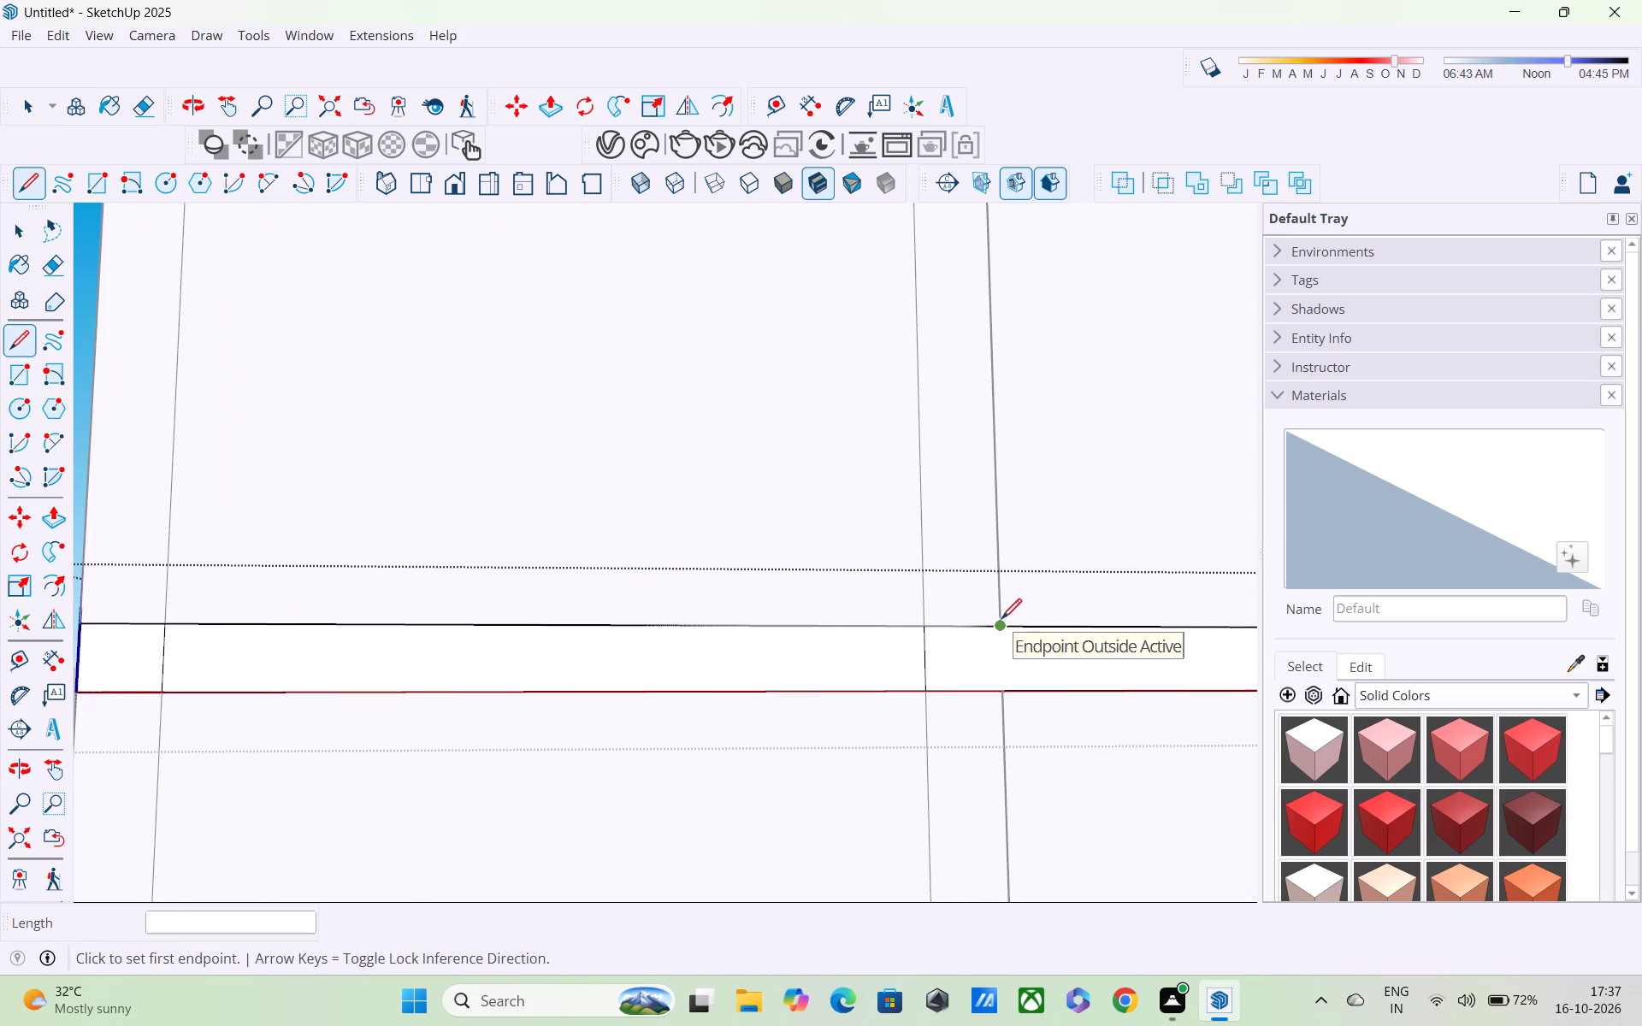
left_click(1001, 621)
left_click(1007, 692)
scroll(1007, 692, "down", 7)
scroll(972, 769, "down", 1)
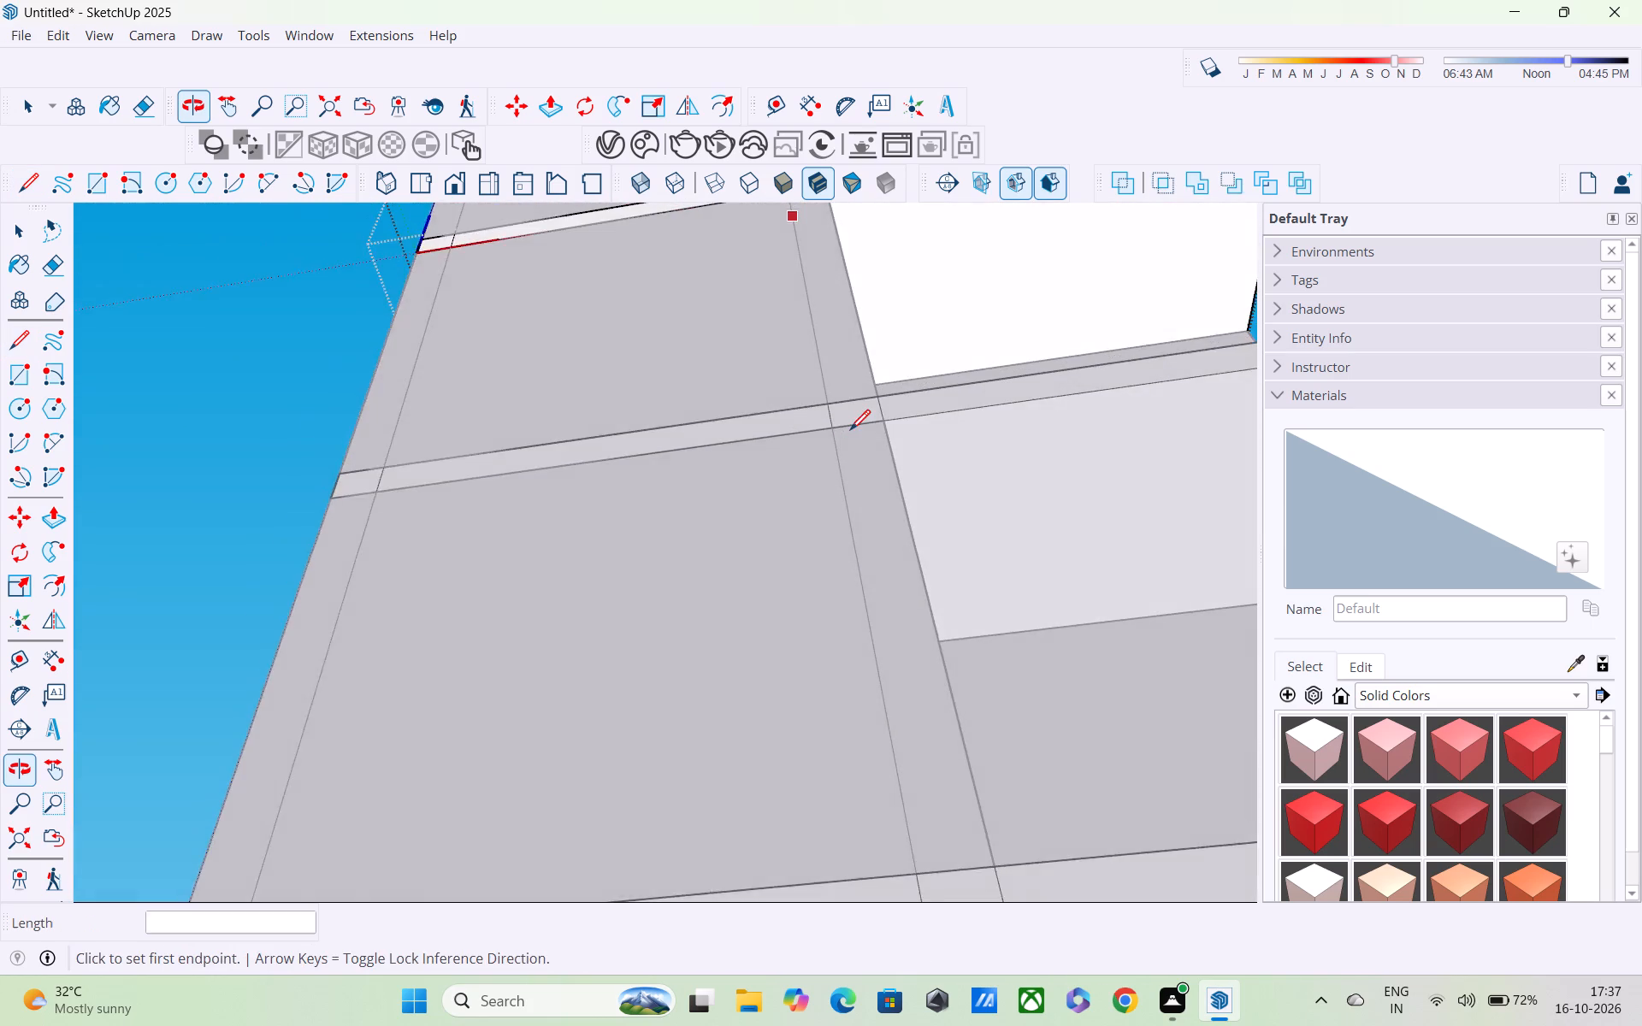
scroll(850, 432, "up", 1)
scroll(850, 432, "down", 5)
middle_click_drag(887, 591, 898, 651)
scroll(898, 651, "up", 1)
scroll(896, 641, "down", 6)
key("space")
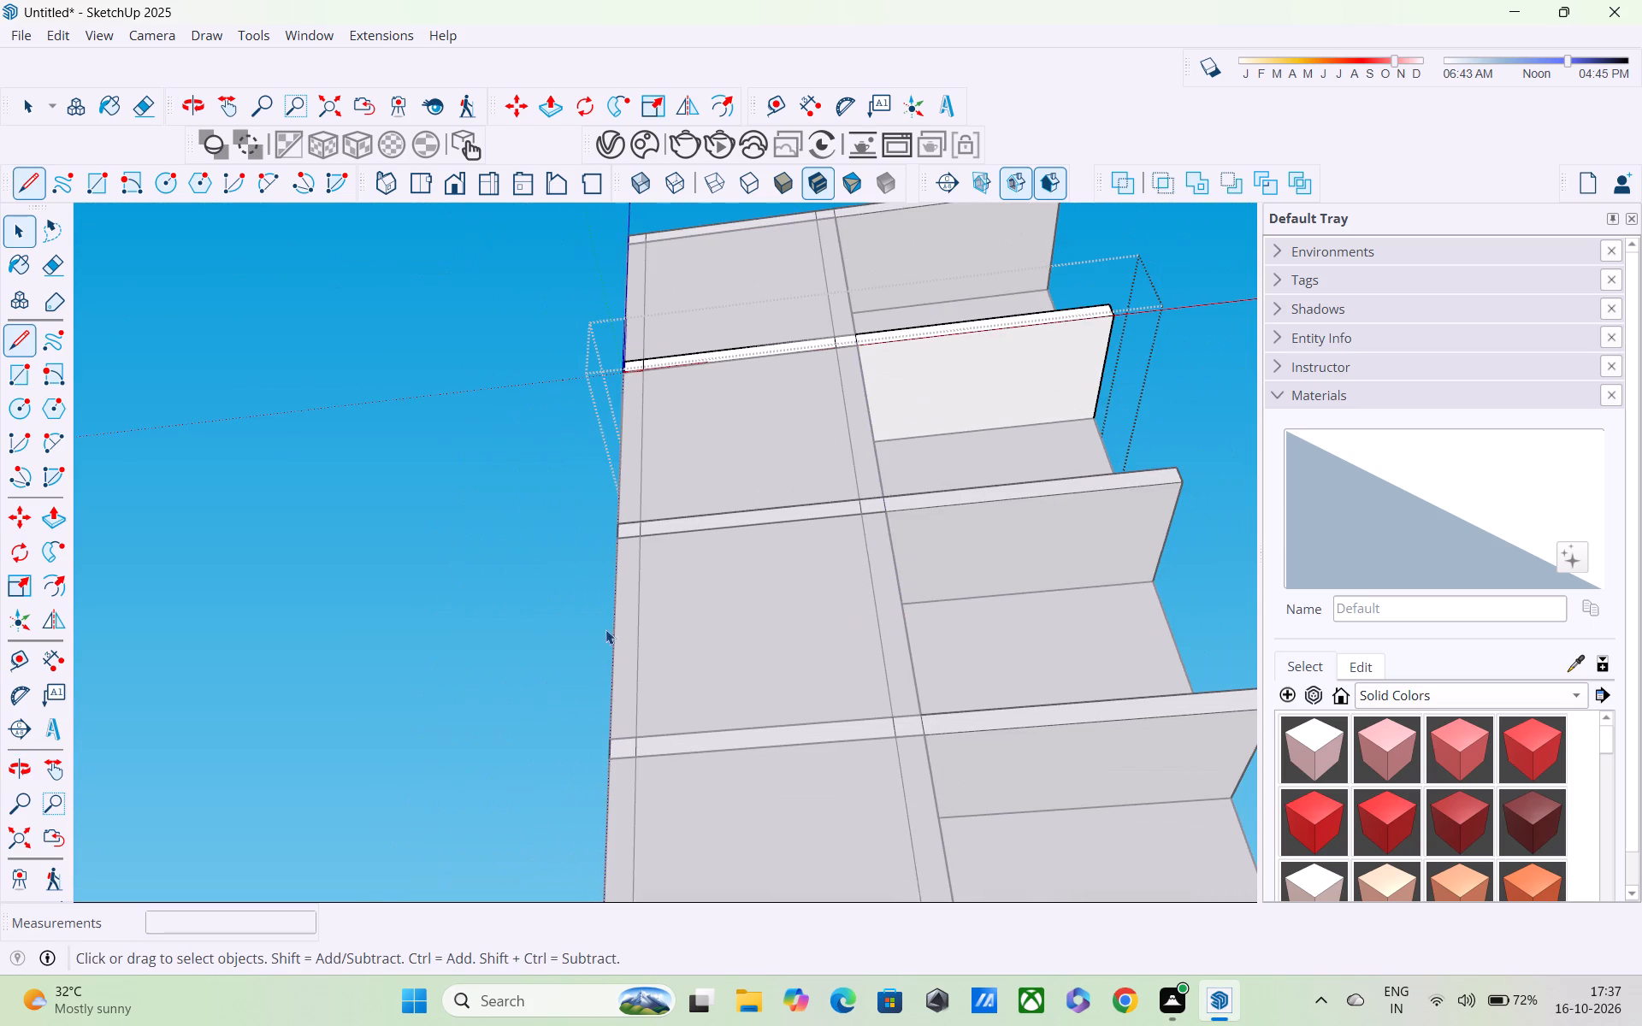
left_click(367, 598)
Open the front wall component and extrude its narrow strip at the outer corner outward by 0.5'.
middle_click_drag(665, 580, 724, 744)
scroll(731, 508, "up", 4)
scroll(712, 478, "down", 1)
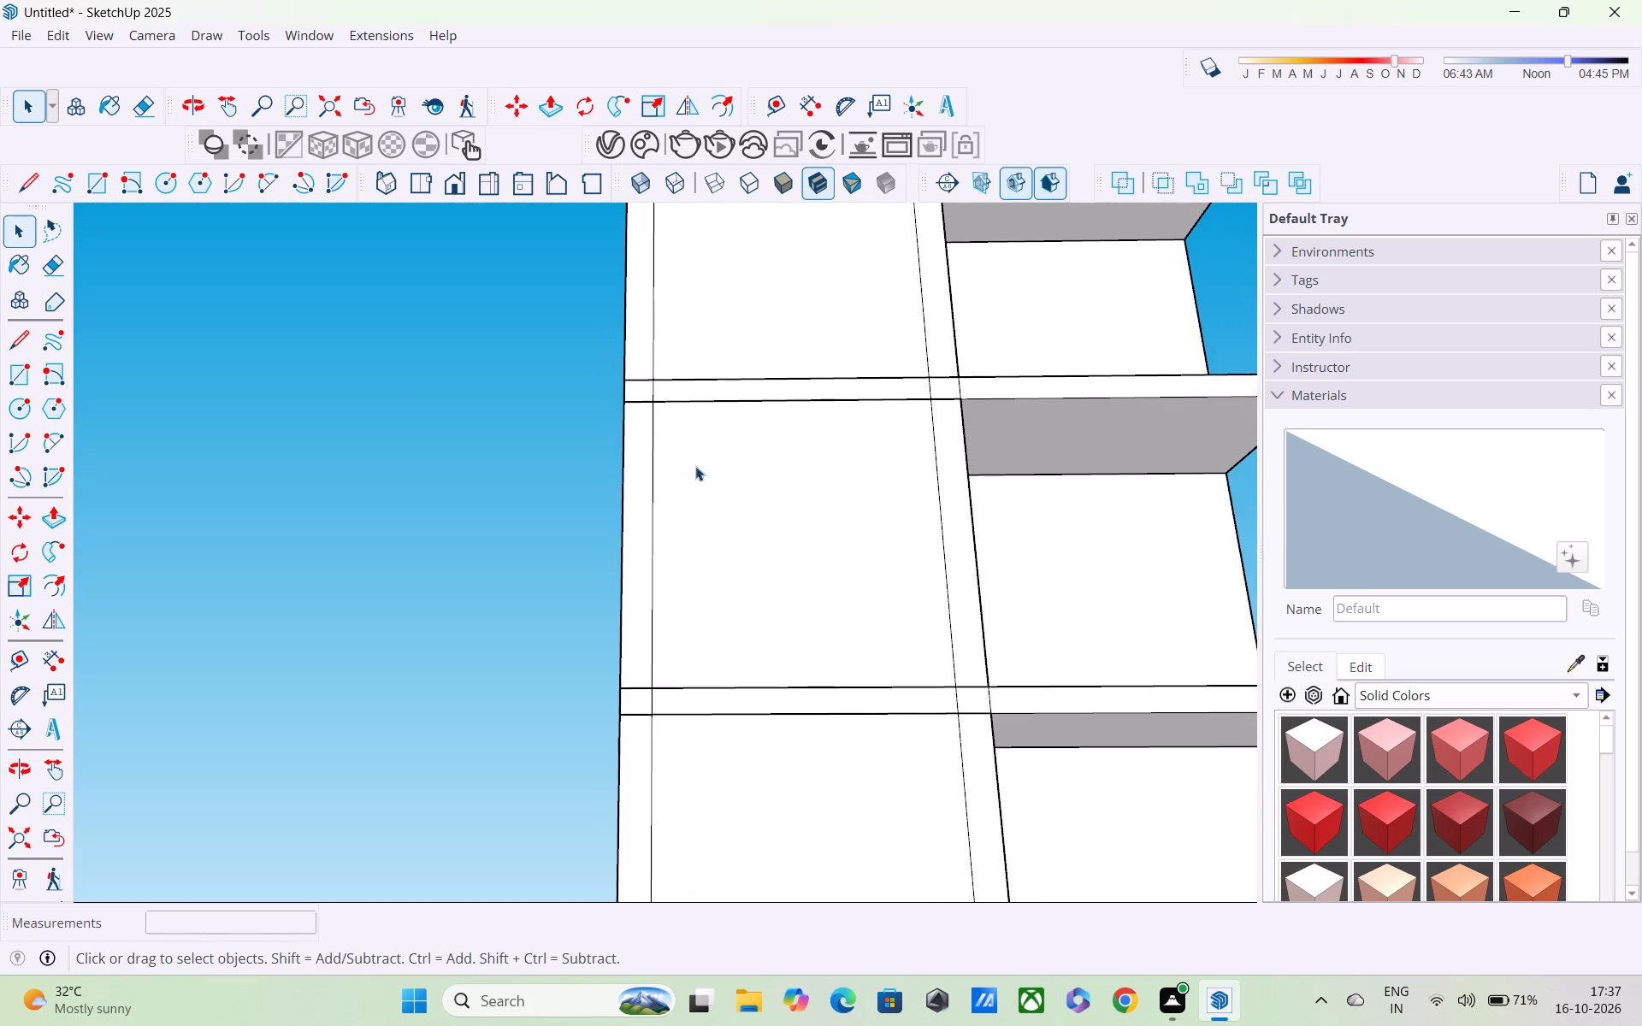
double_click(636, 513)
scroll(651, 450, "up", 3)
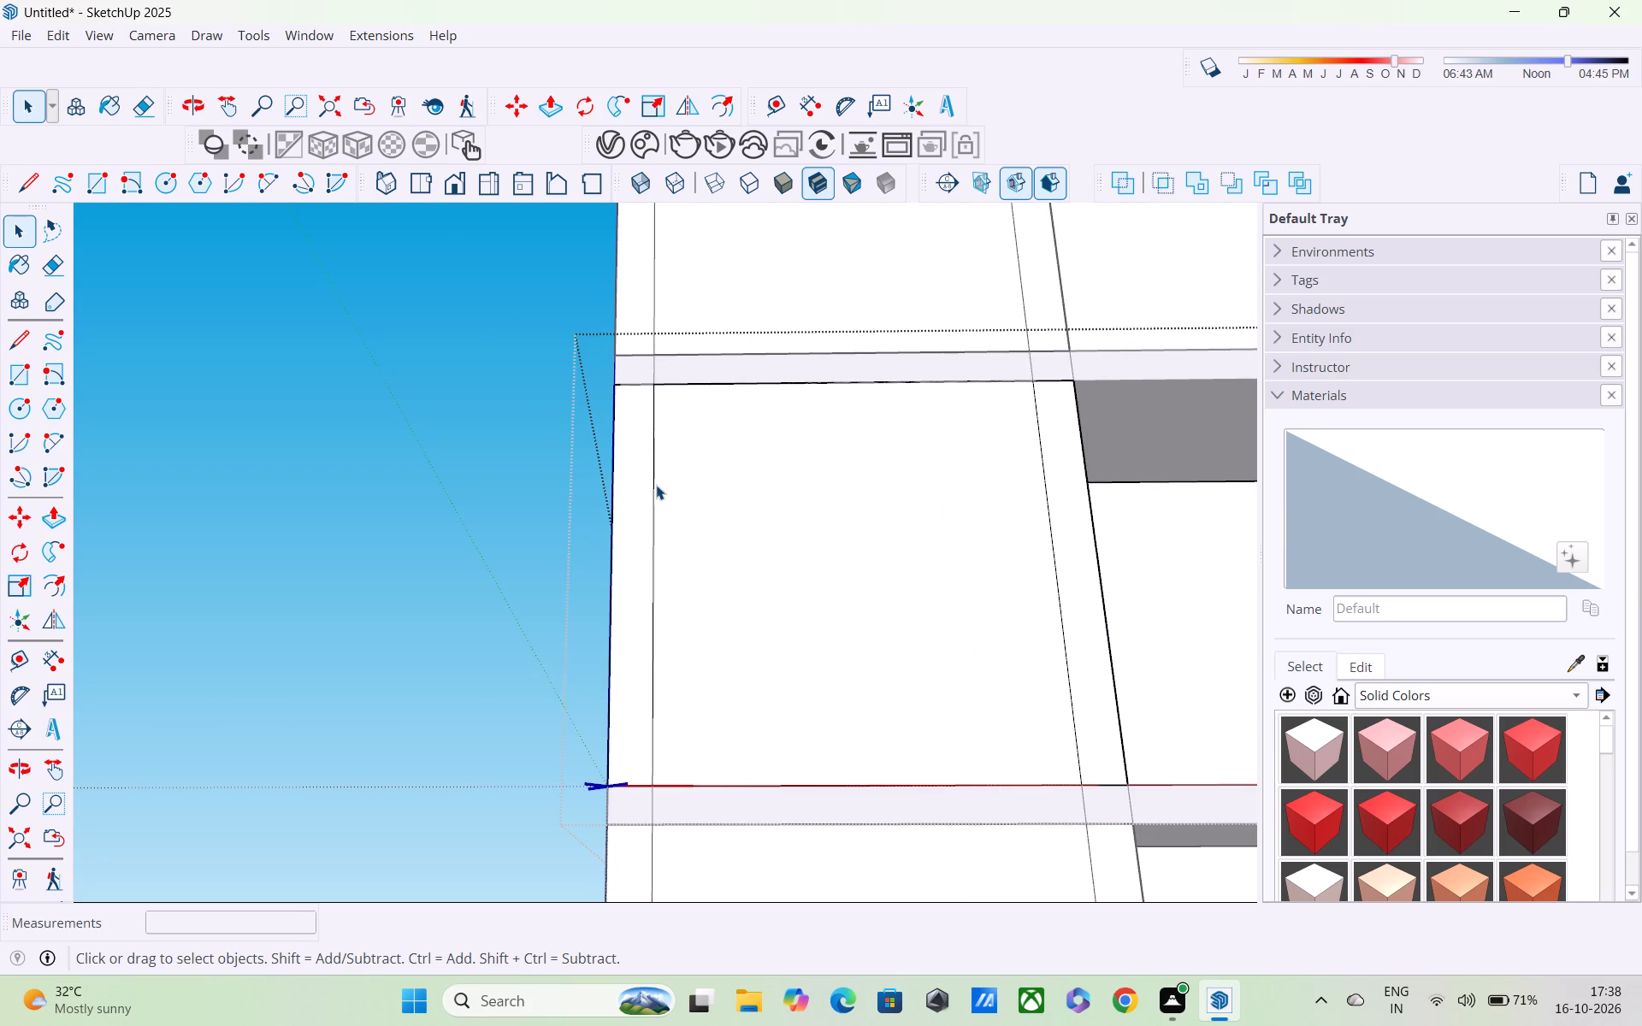
key("p")
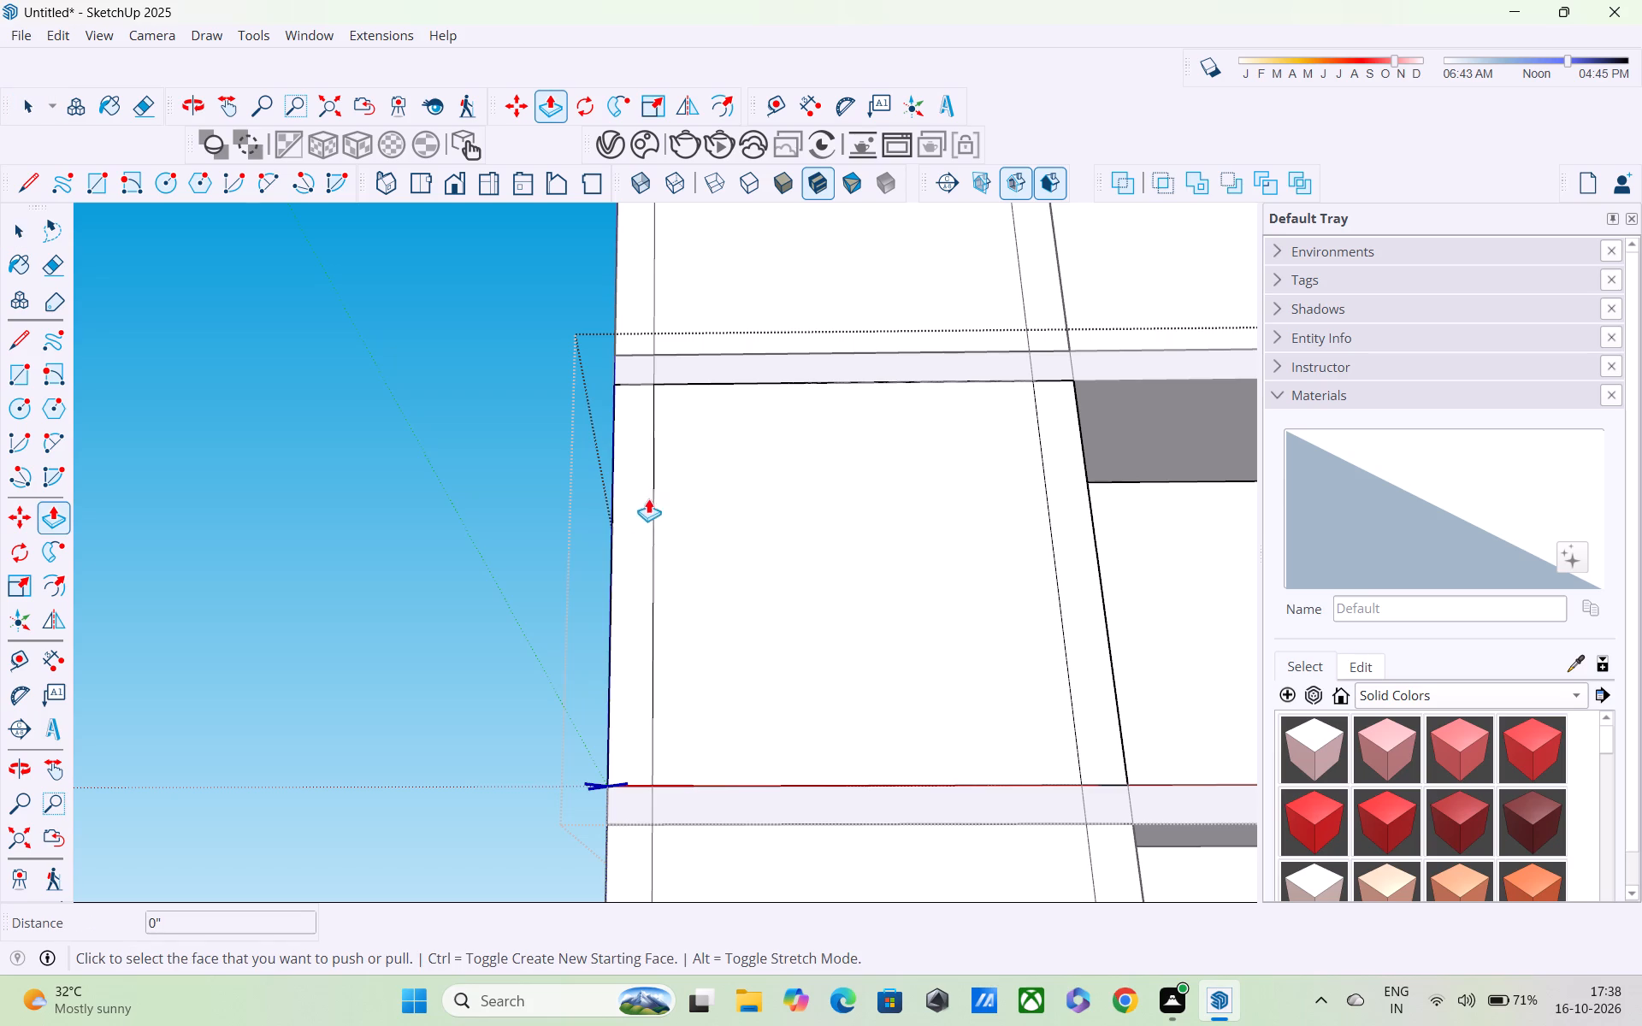
left_click(623, 546)
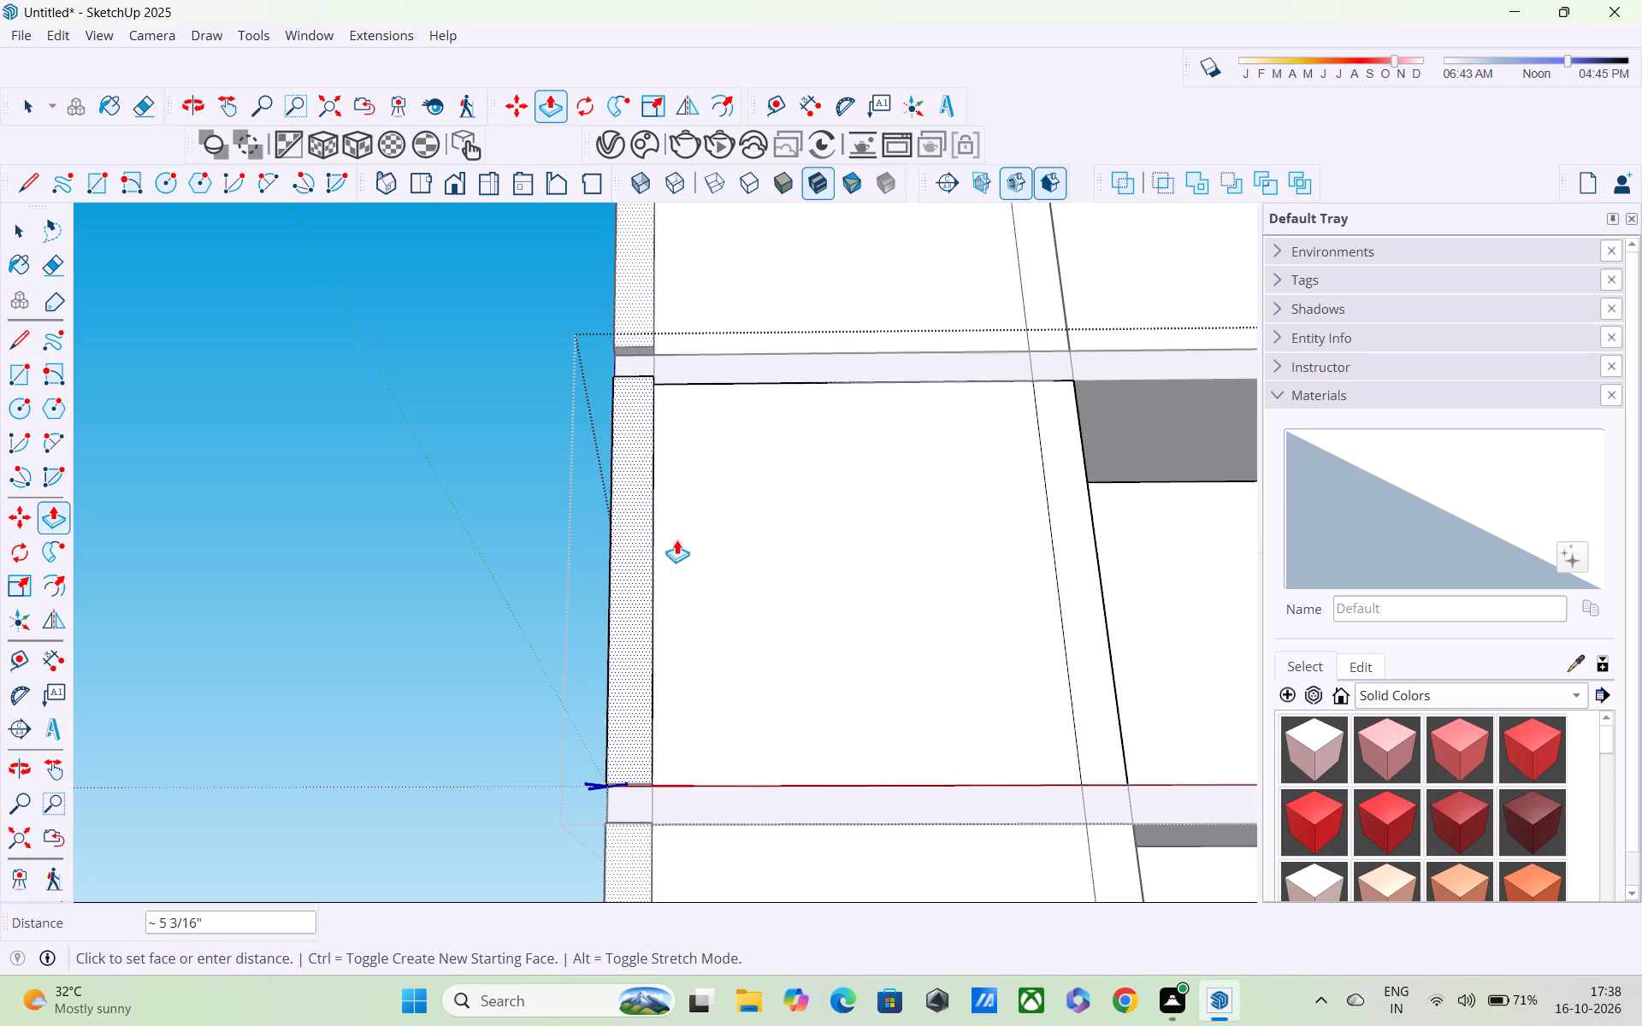
scroll(712, 524, "down", 1)
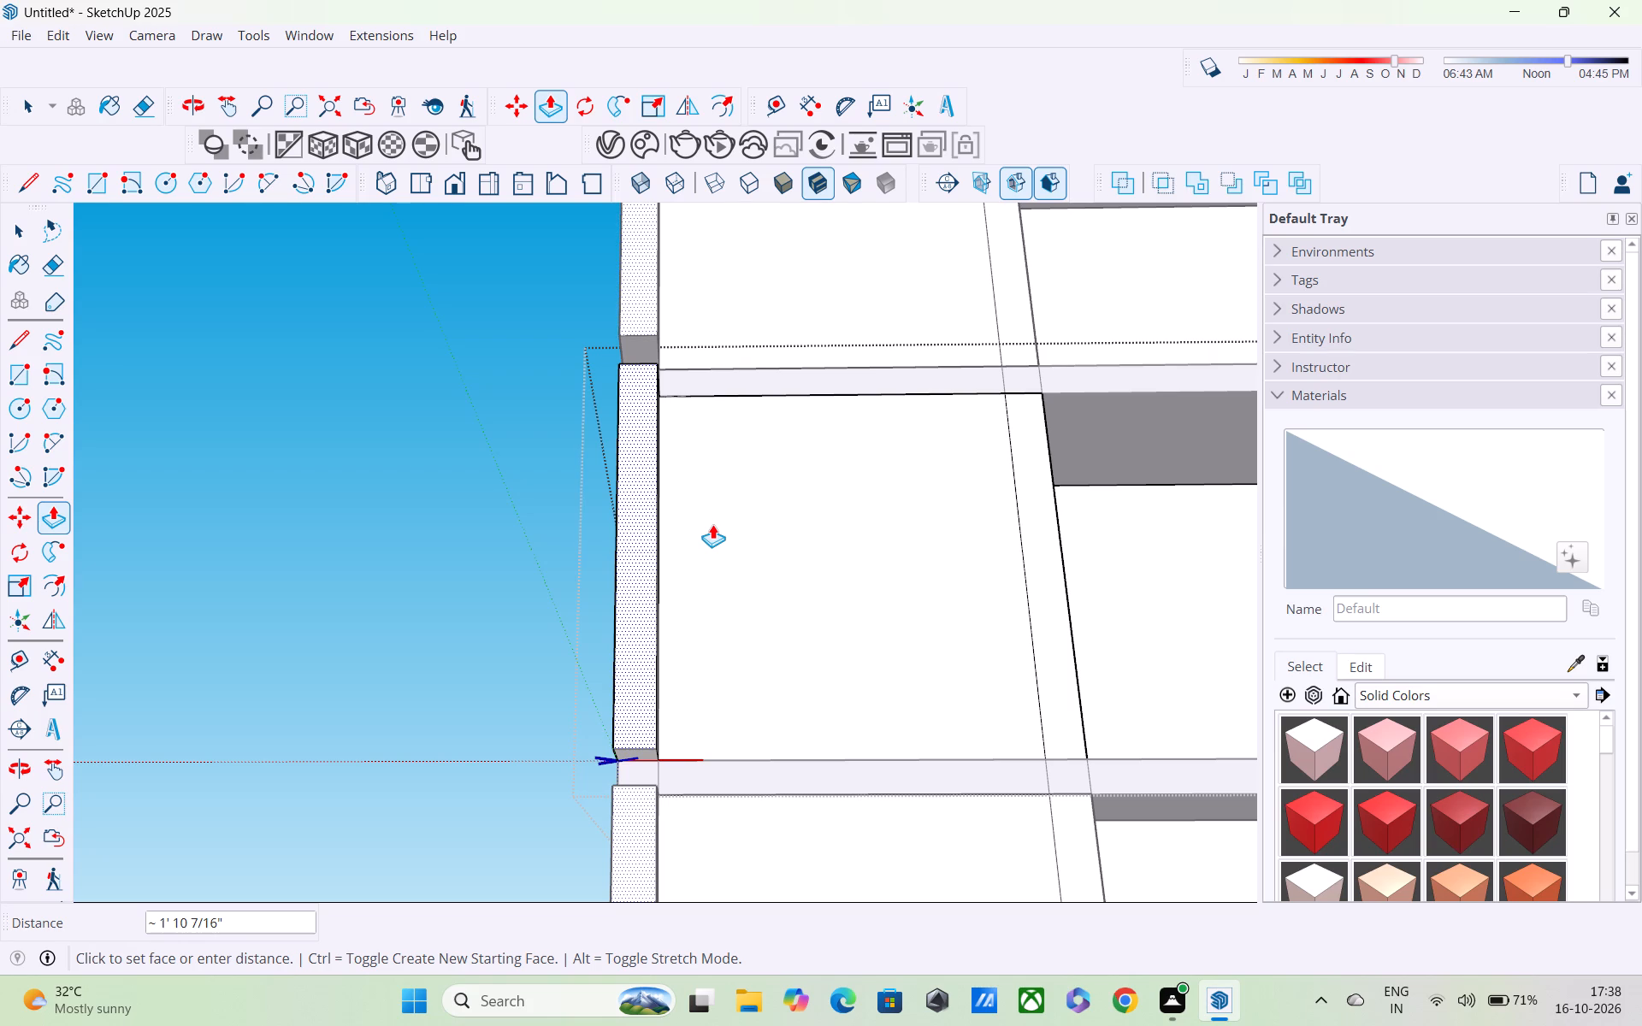
key("5")
key("BackSpace")
type("0.5\"")
key("BackSpace")
key("apostrophe")
key("Return")
Extrude the wall's corner strip outward by a further 0.5'.
middle_click_drag(781, 610, 363, 707)
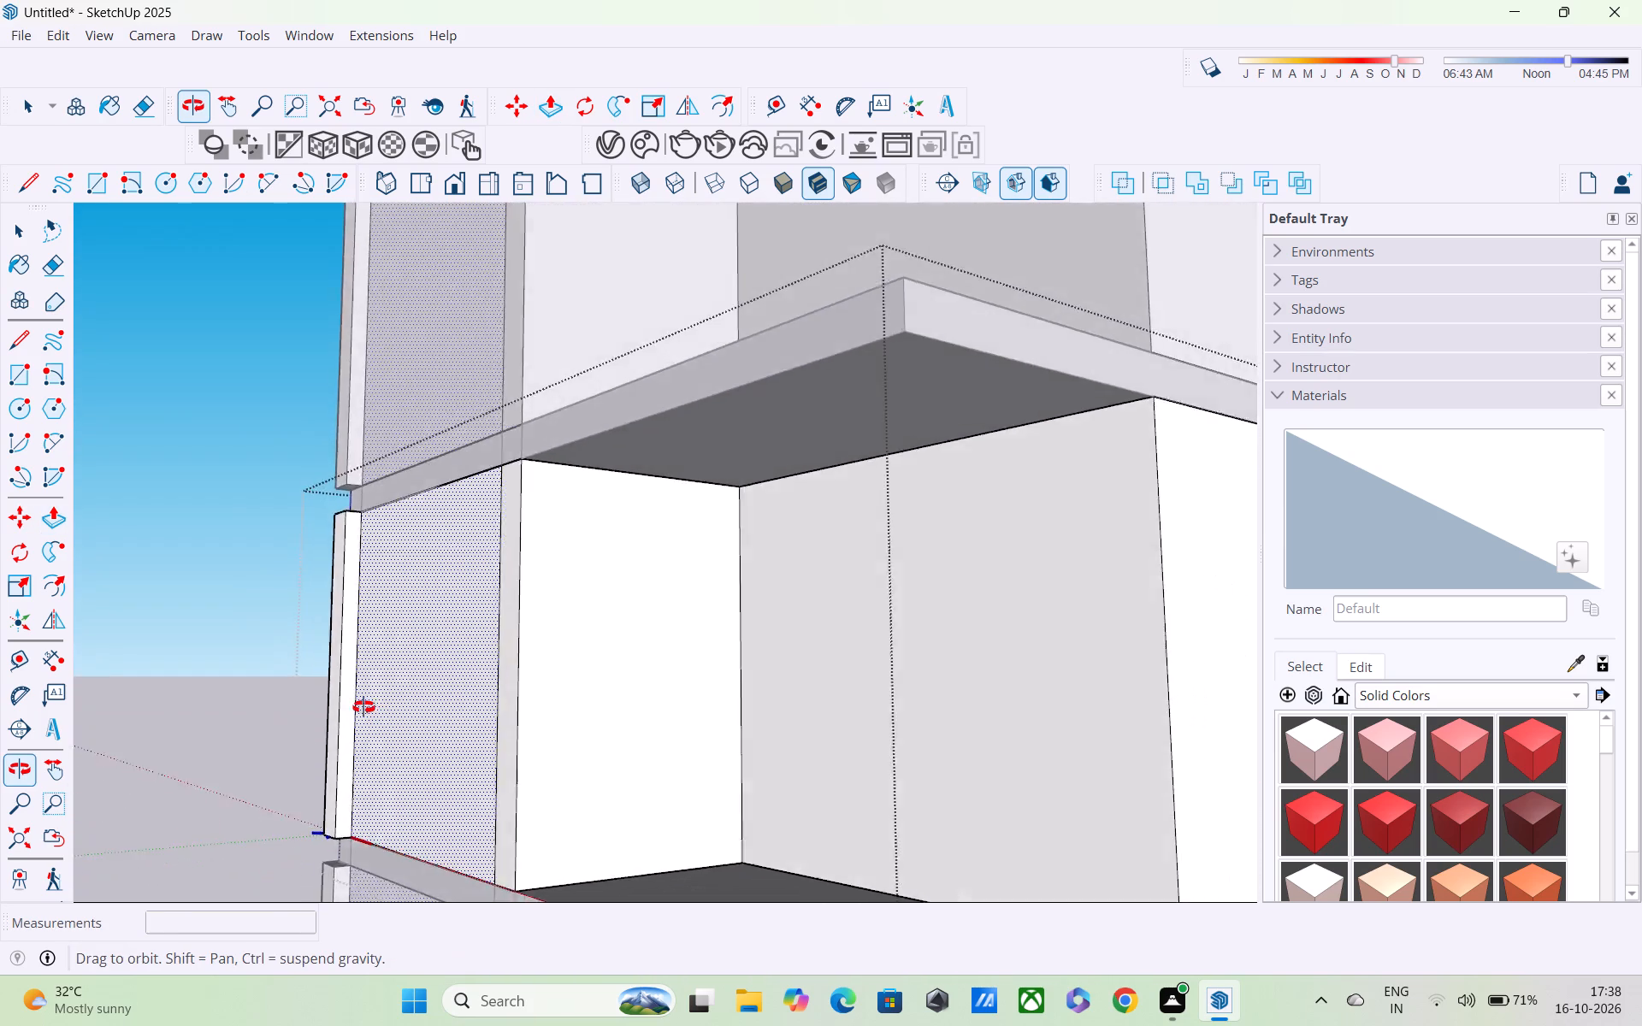
middle_click_drag(363, 707, 837, 675)
left_click(706, 593)
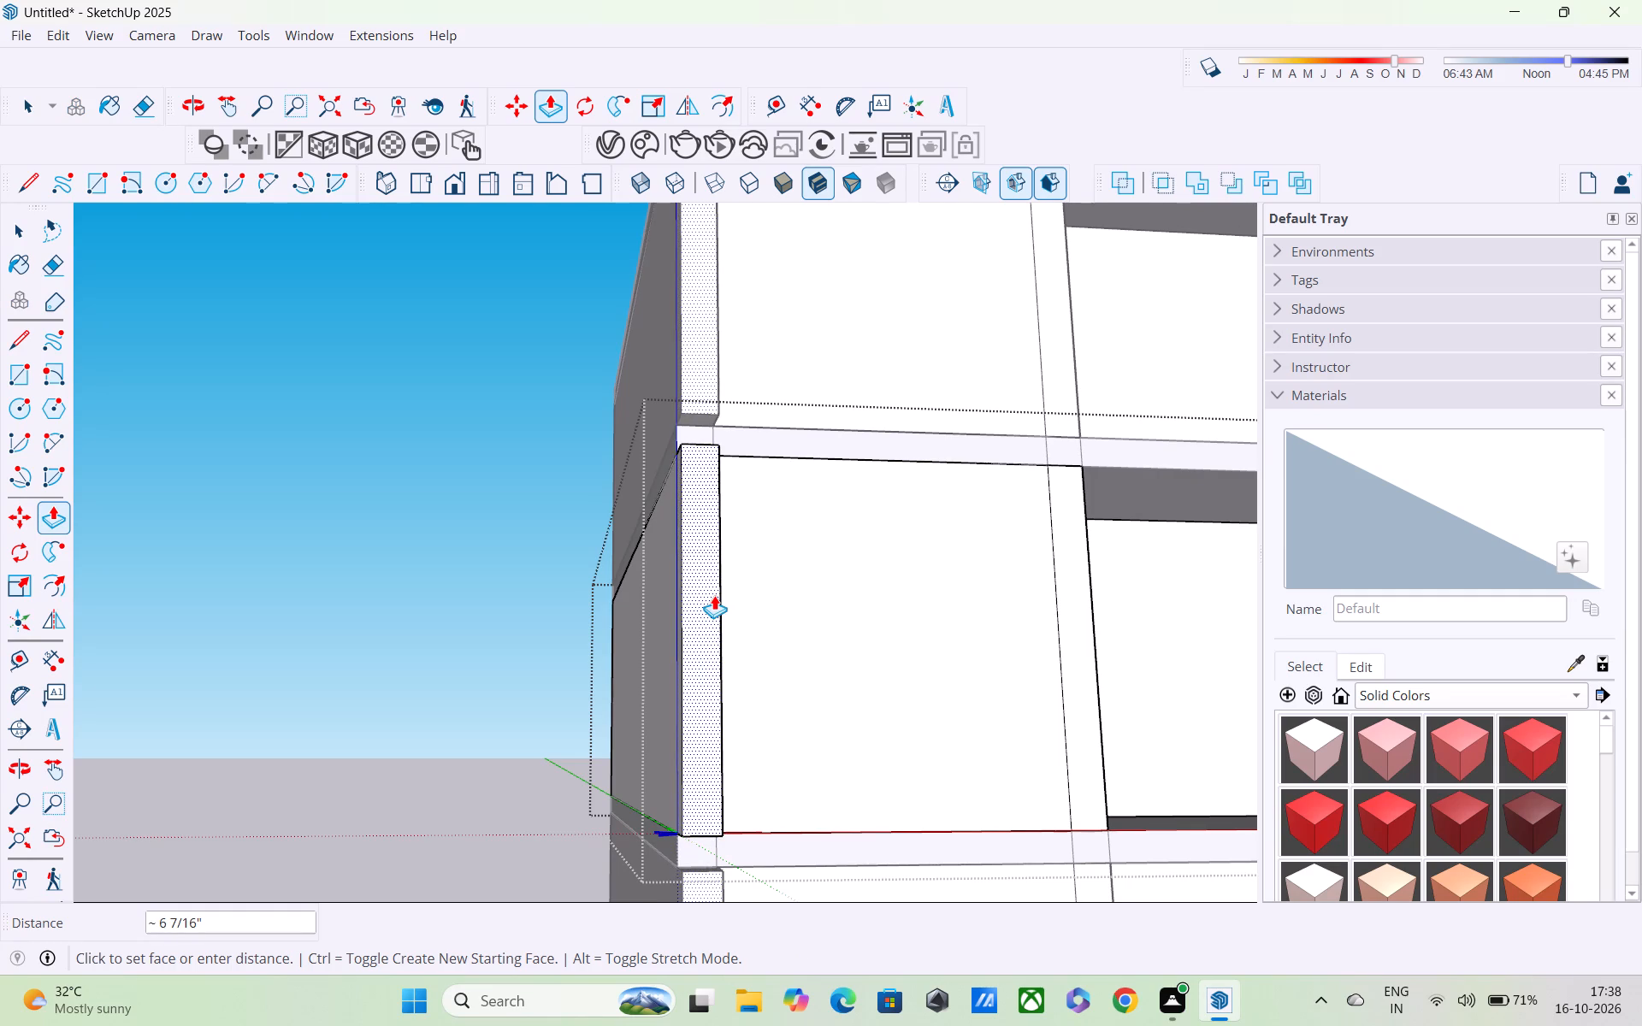
type("0.5'")
key("Return")
Extrude the narrow wall strip beside the recess outward until it is flush with the front of the corner strip.
scroll(719, 595, "down", 1)
middle_click_drag(712, 610, 432, 752)
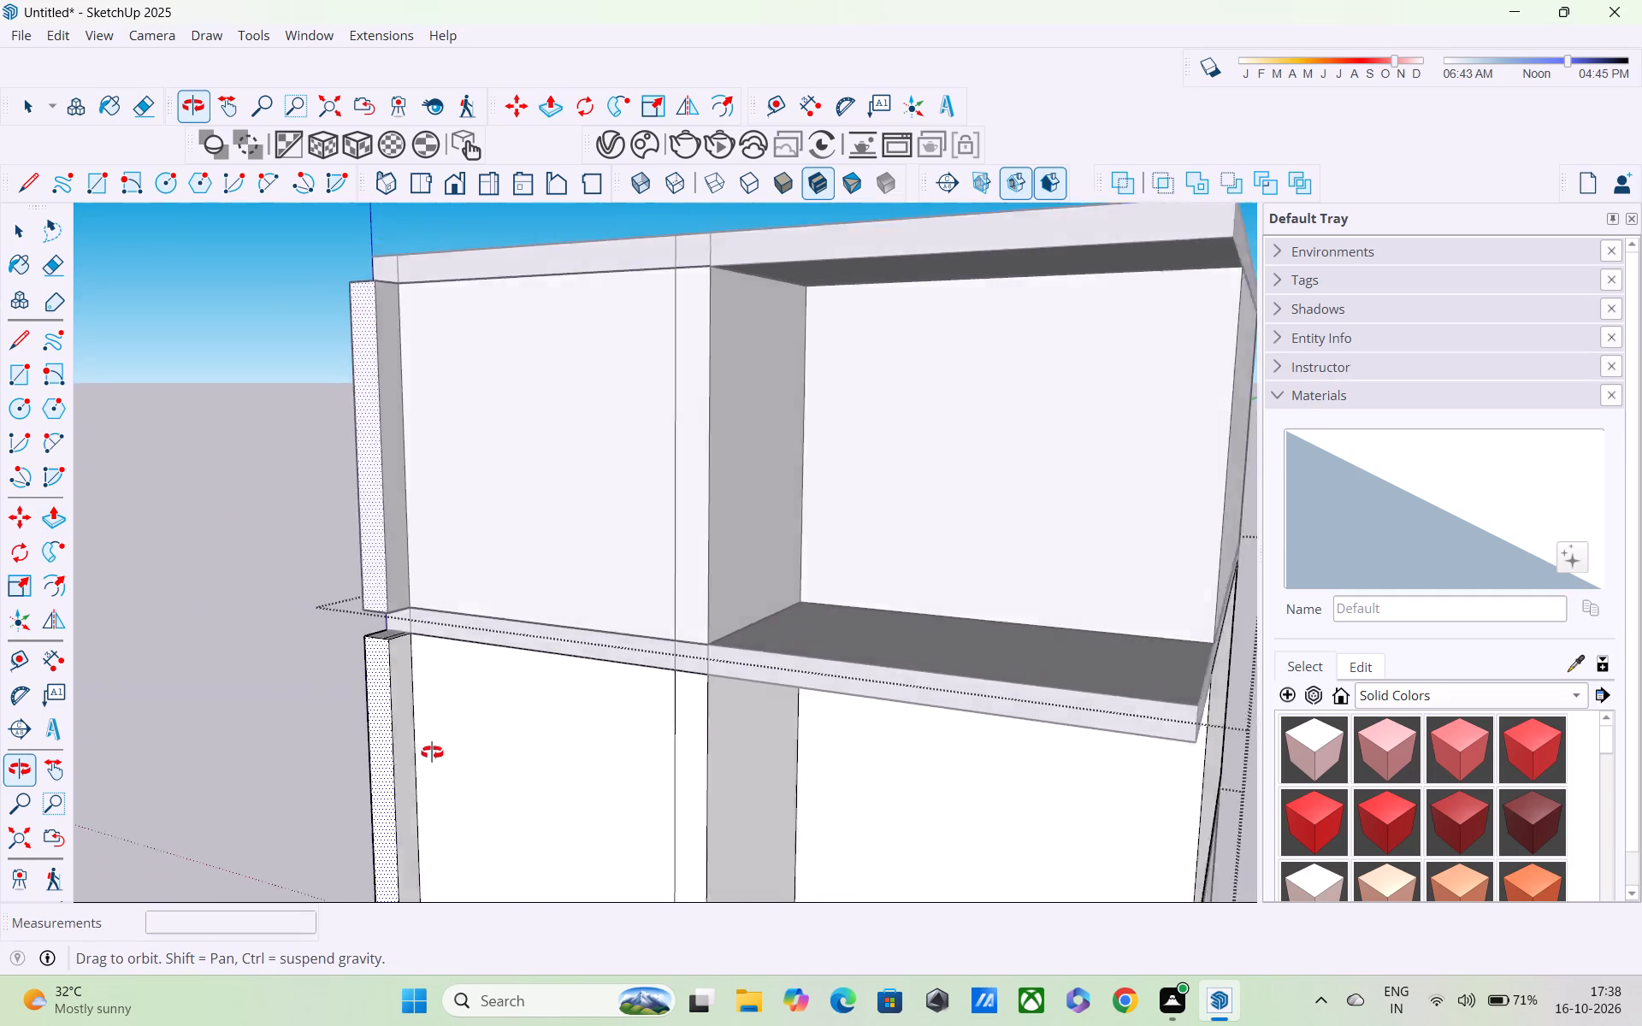
middle_click_drag(432, 752, 422, 741)
double_click(654, 543)
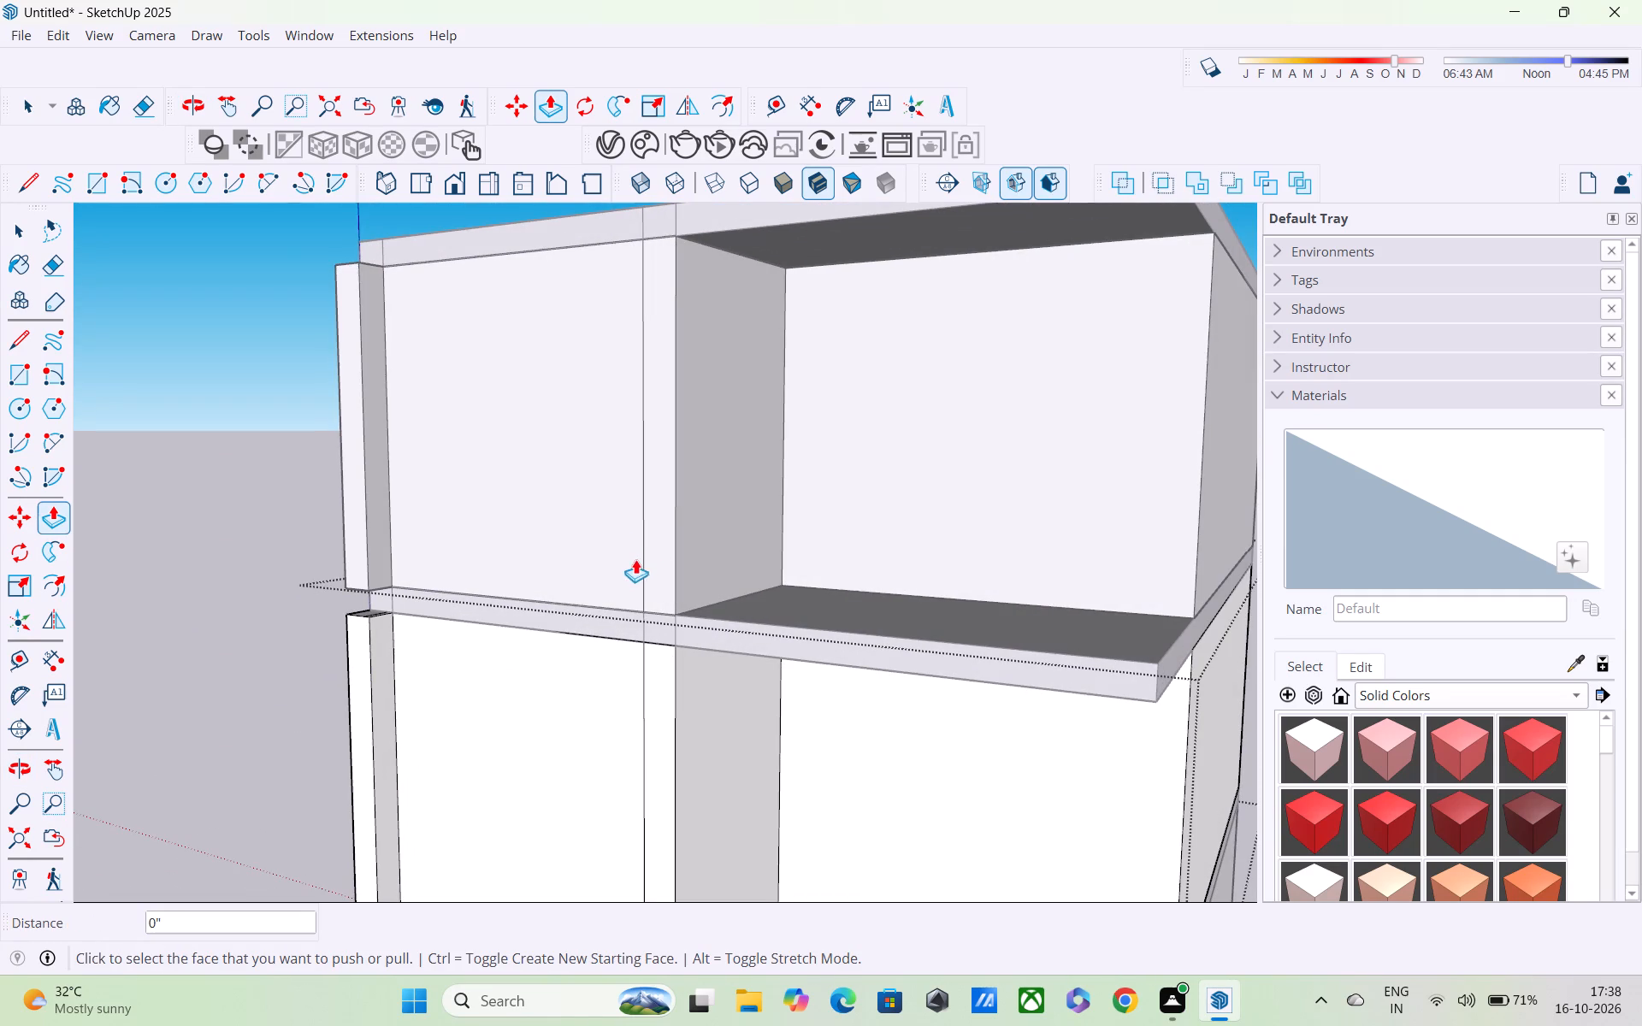
middle_click_drag(654, 564, 751, 522)
double_click(748, 498)
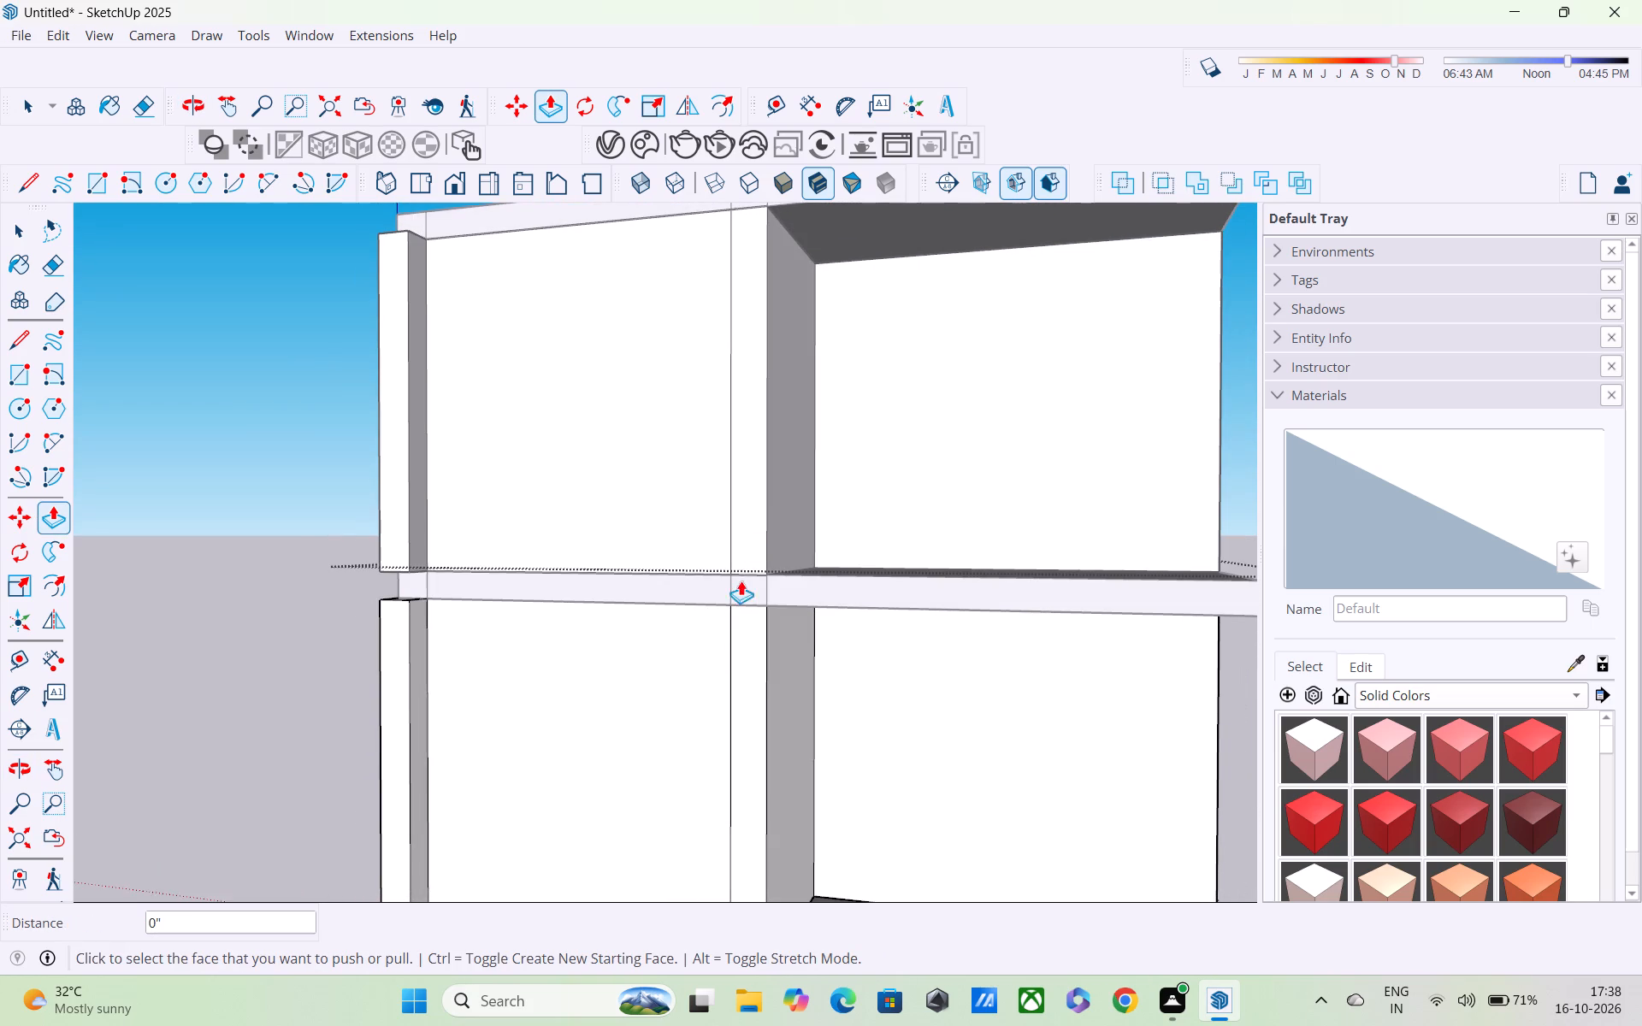
double_click(738, 675)
scroll(735, 682, "down", 1)
middle_click_drag(735, 682, 523, 691)
left_click(454, 670)
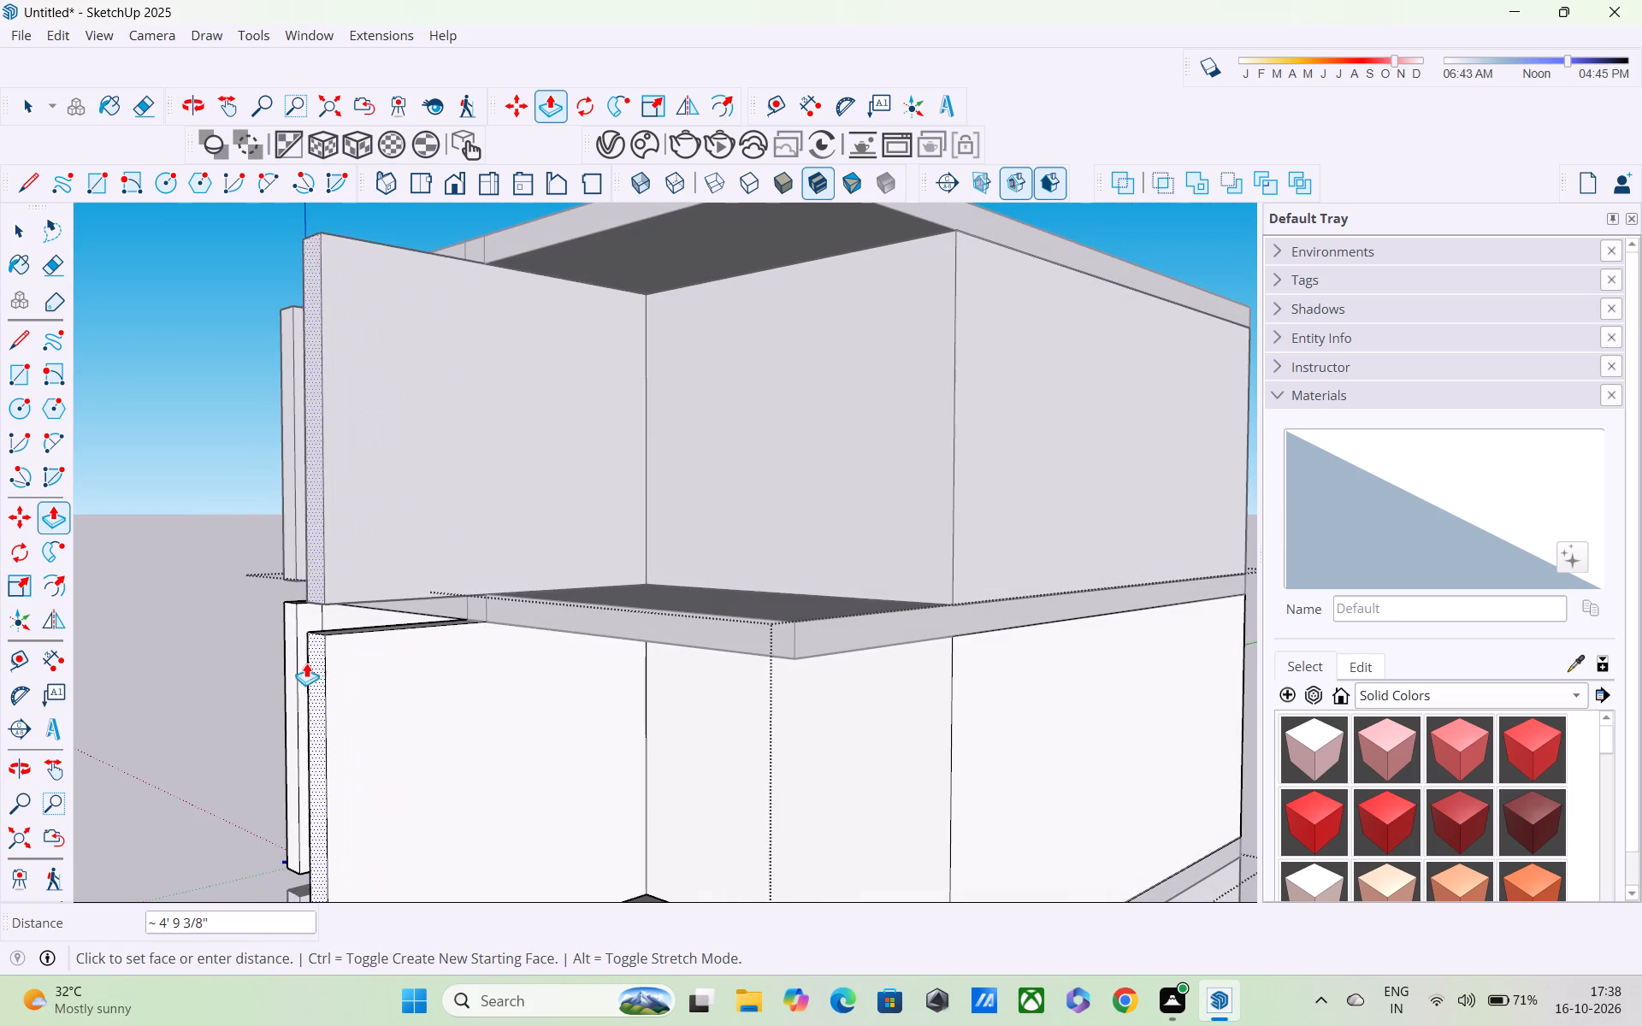
middle_click_drag(311, 663, 607, 653)
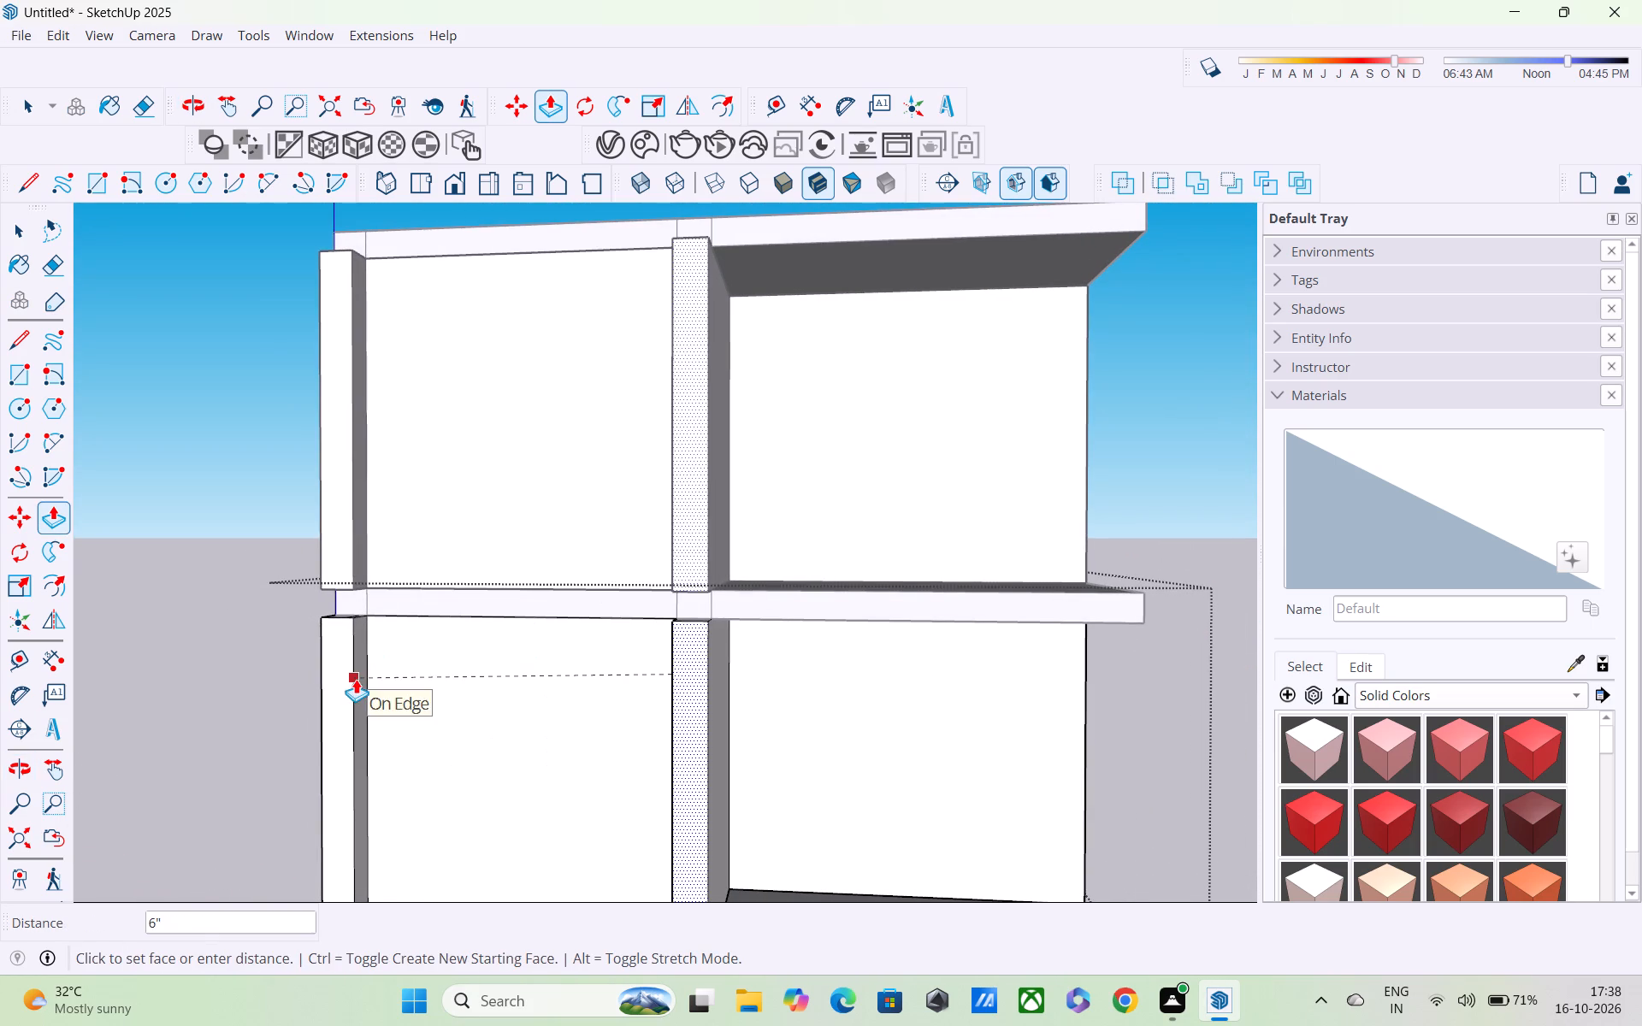
left_click(356, 679)
Open the intermediate slab component and extrude the long front-edge segment between the two strip lines outward, flush with the projecting wall strips.
scroll(375, 697, "down", 2)
middle_click_drag(494, 722, 546, 782)
scroll(583, 691, "up", 4)
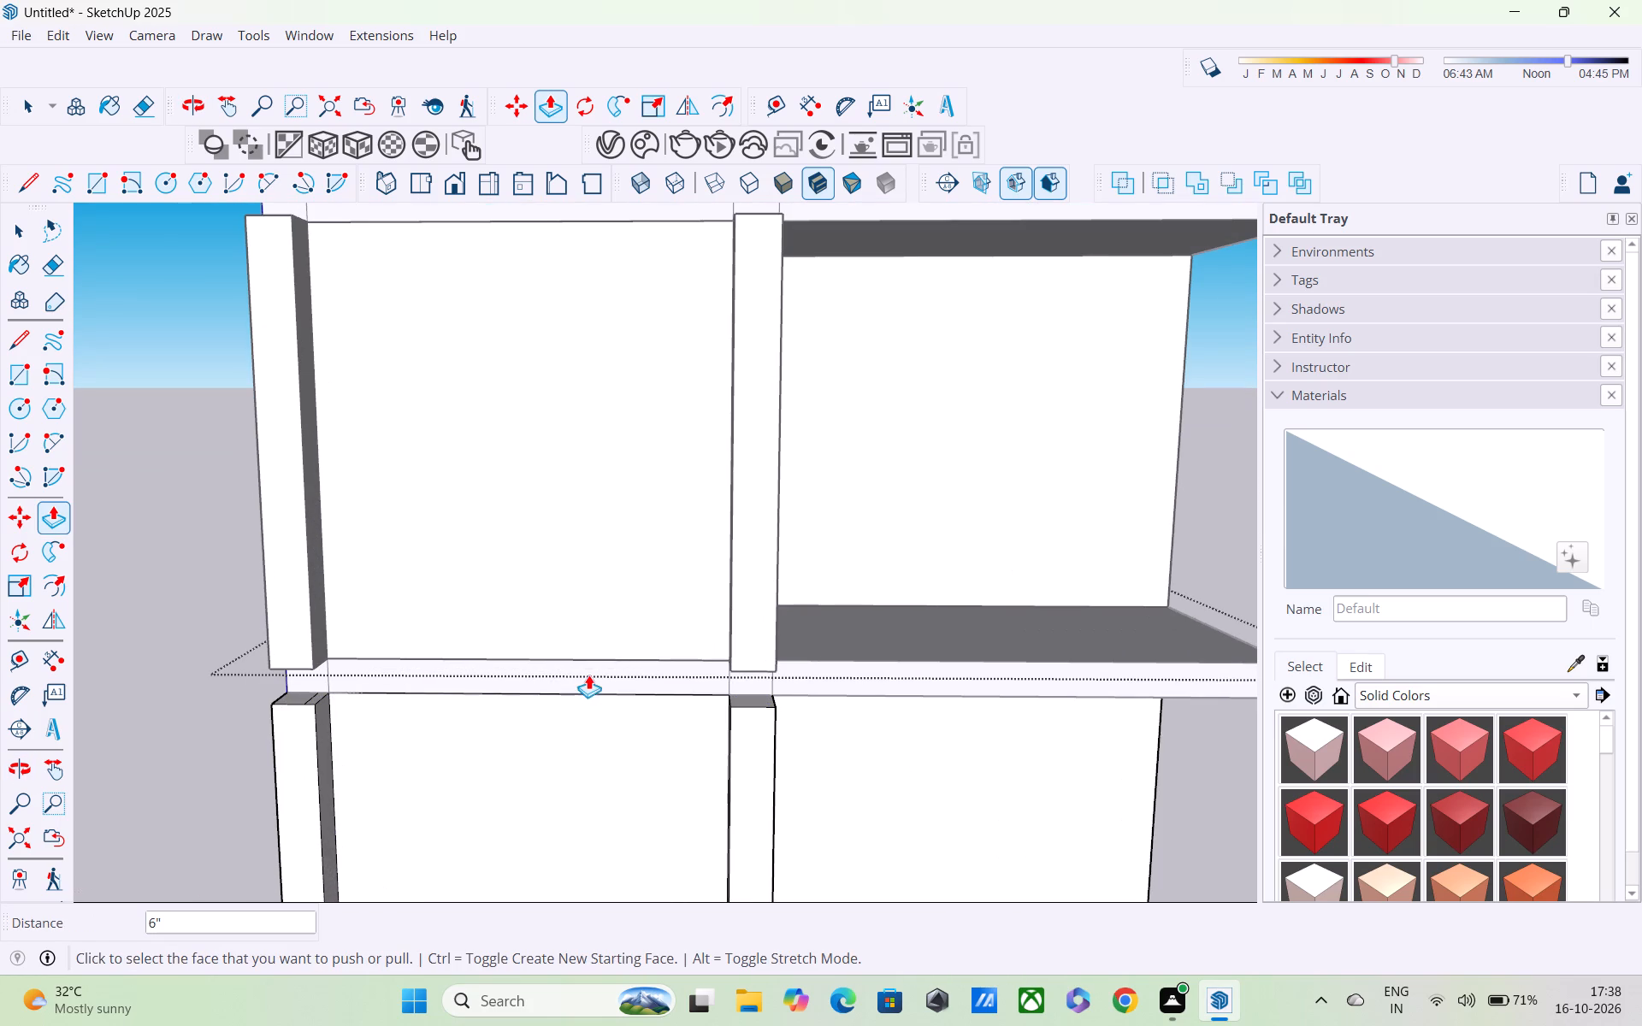
left_click(588, 672)
scroll(531, 695, "down", 4)
key("grave")
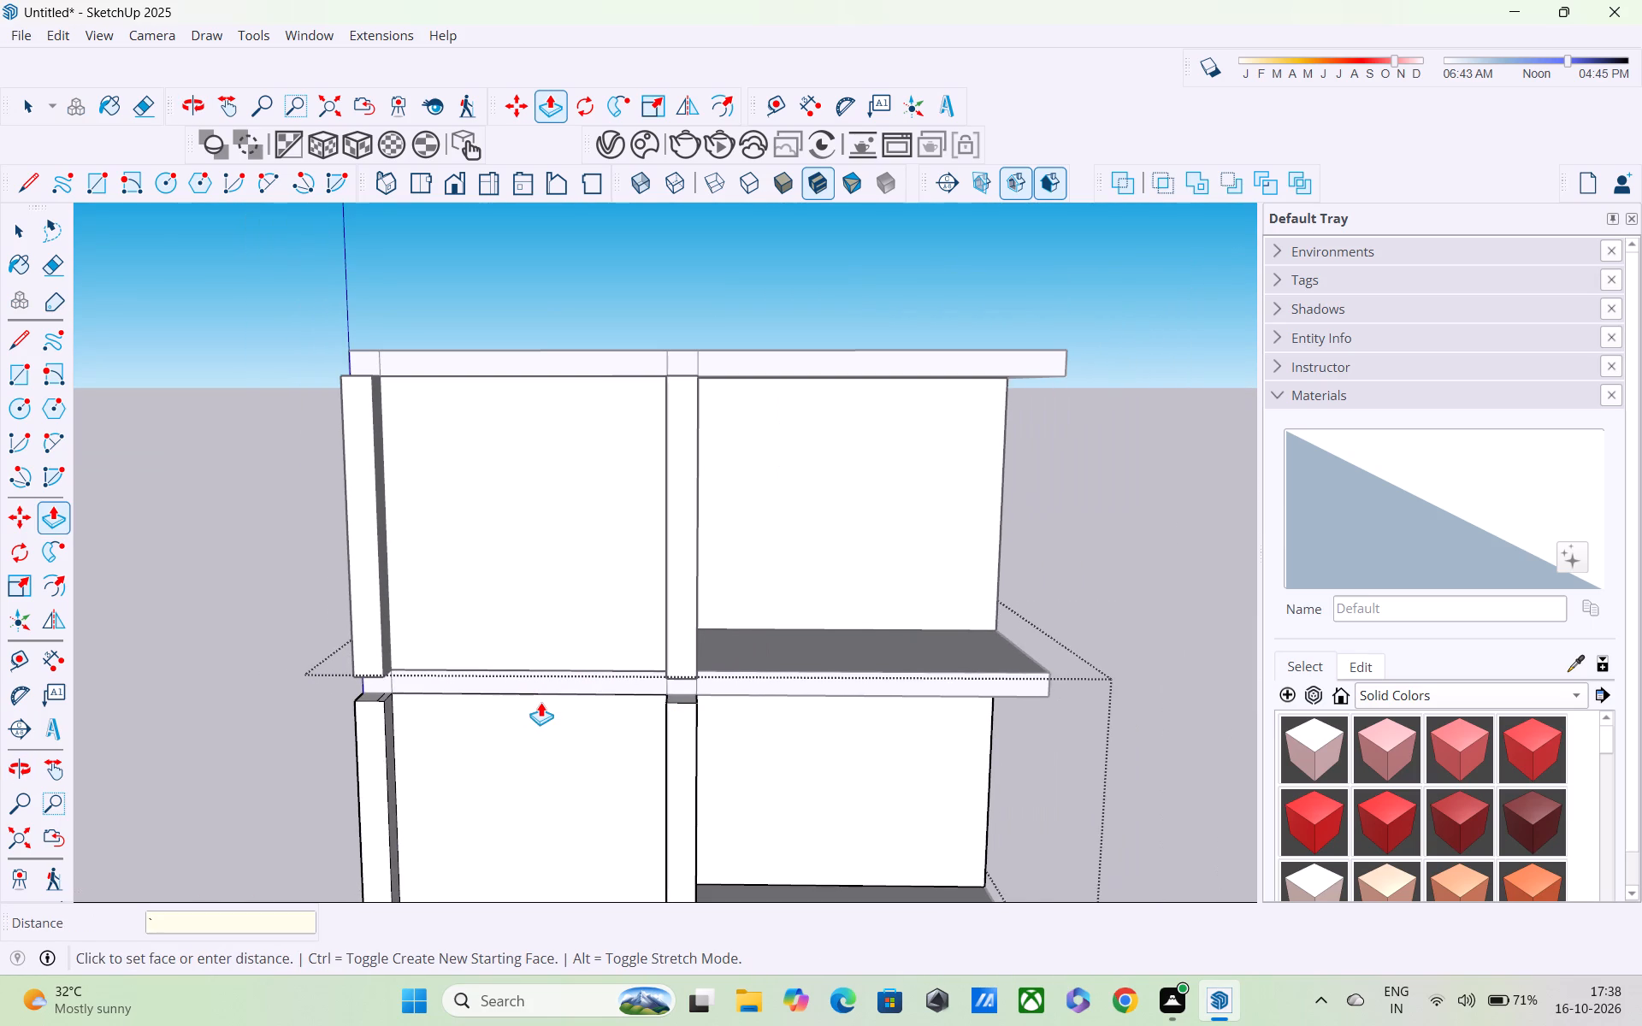
key("Escape")
key("space")
middle_click_drag(267, 570, 408, 564)
scroll(629, 655, "up", 3)
key("space")
double_click(659, 702)
middle_click_drag(658, 703, 586, 581)
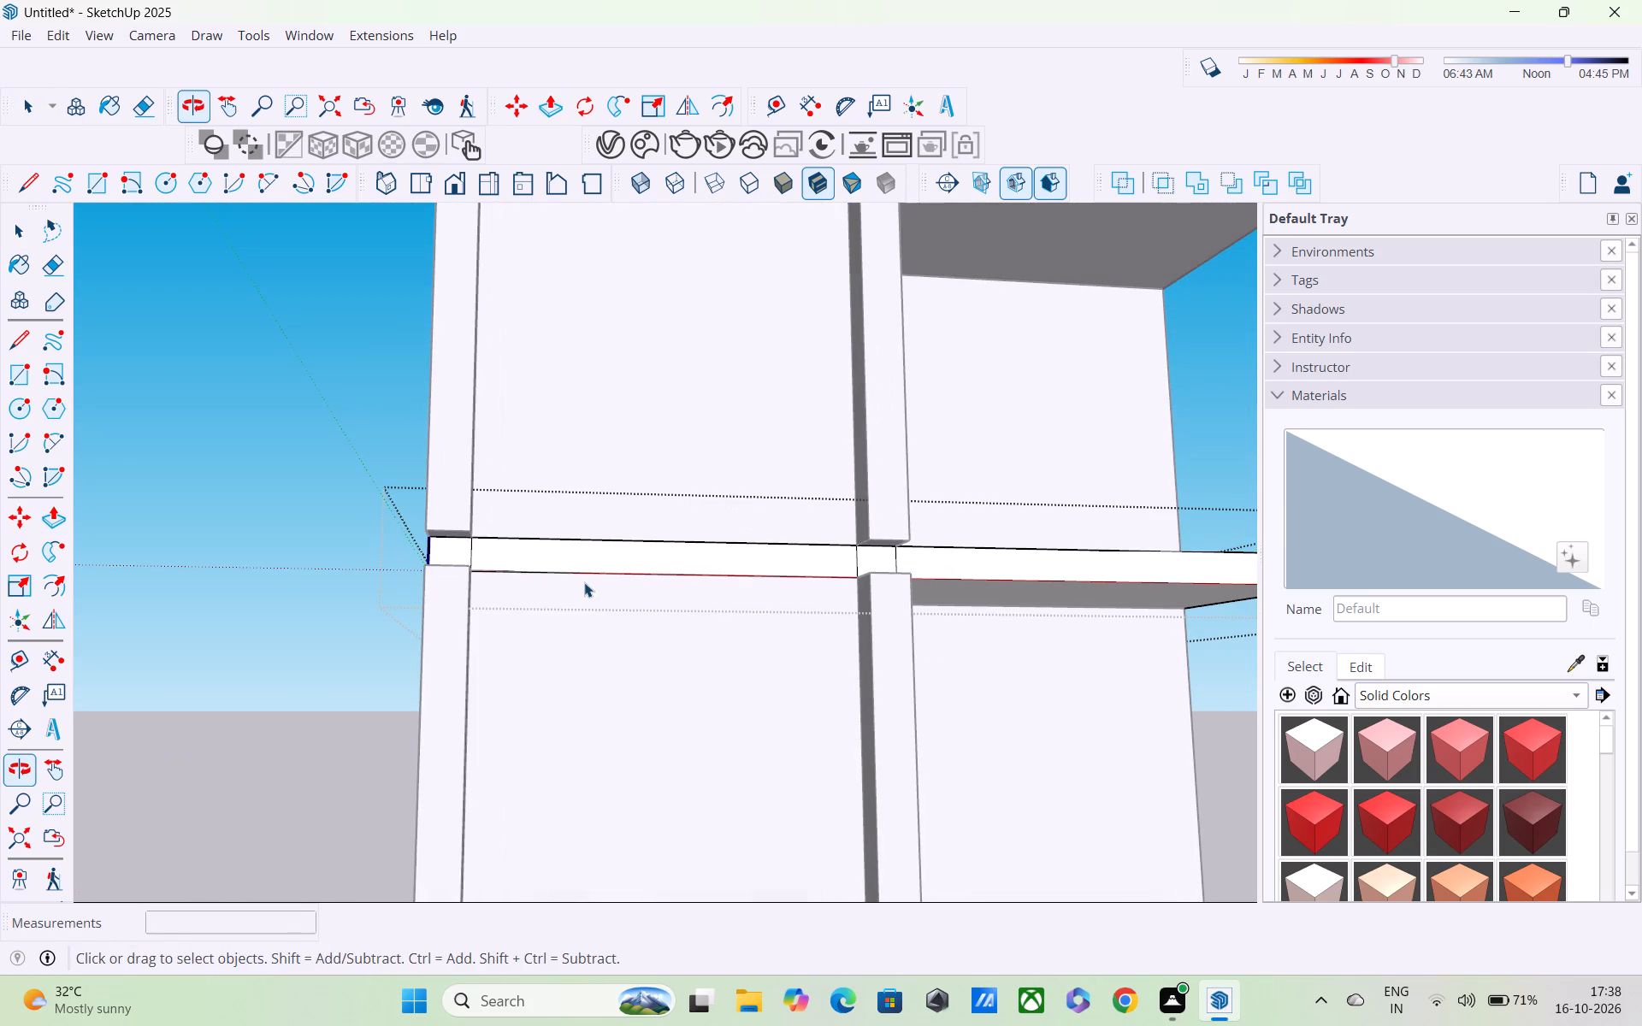
key("p")
left_click(594, 557)
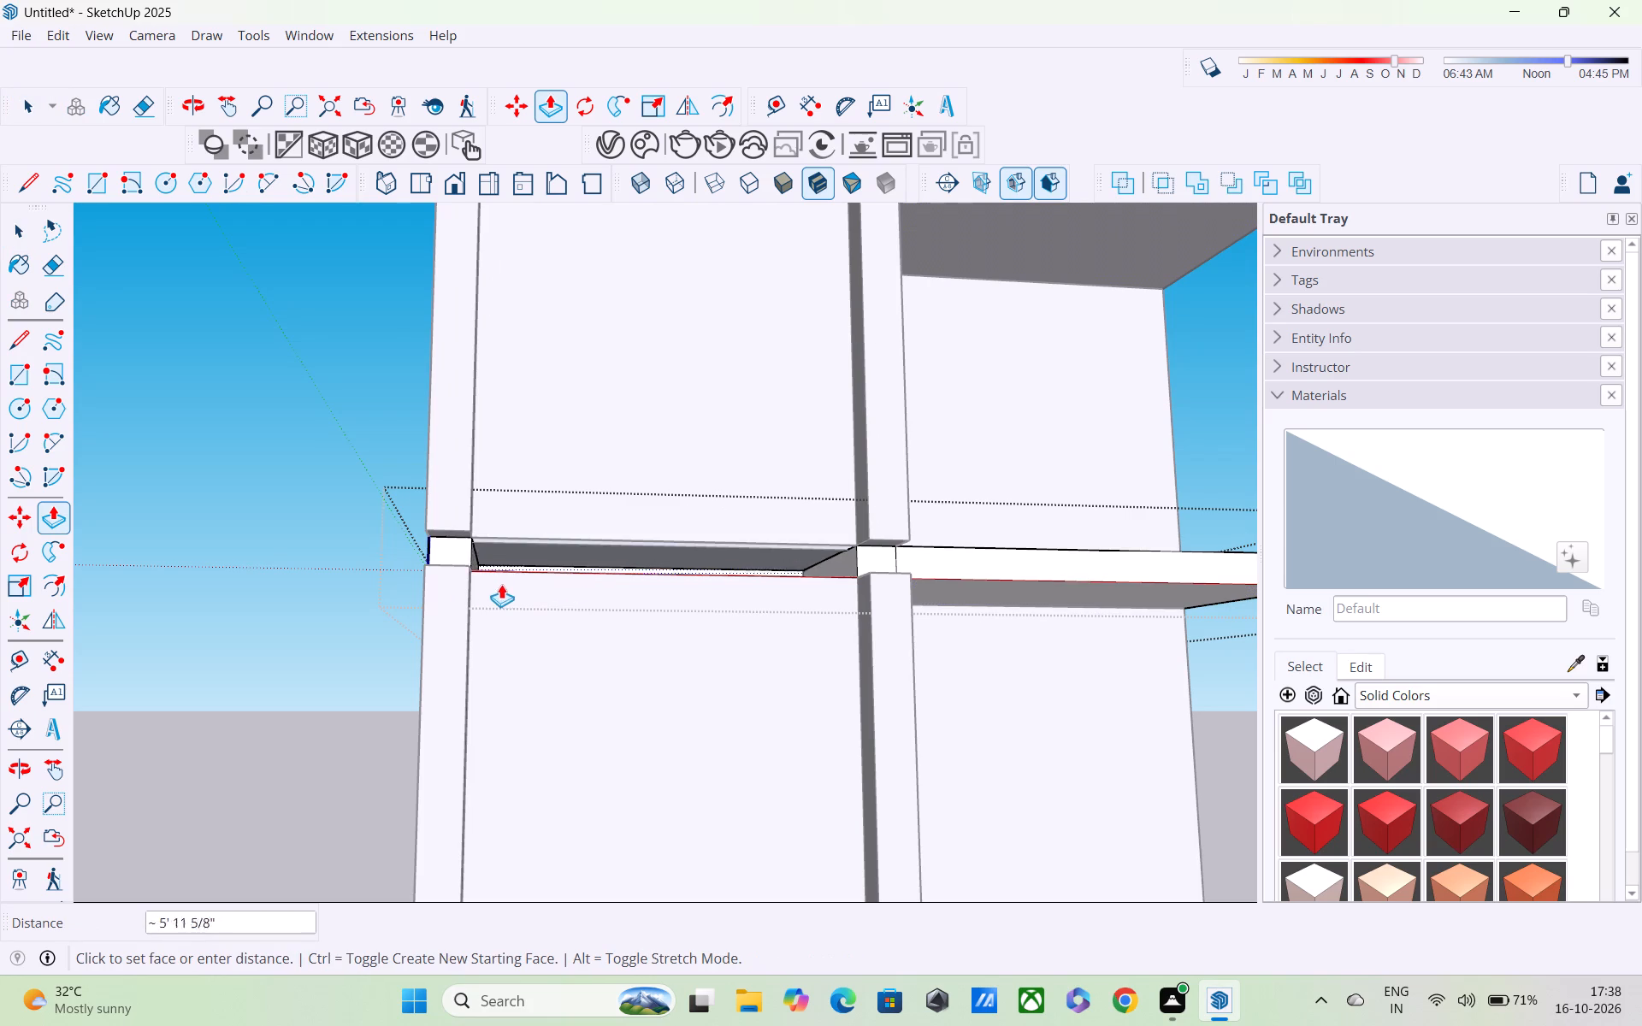
left_click(459, 622)
Extrude the slab's short front-edge segments at the corner and beside the recess outward 1', flush with the long middle segment.
middle_click_drag(469, 628, 606, 745)
scroll(490, 561, "up", 5)
left_click(398, 547)
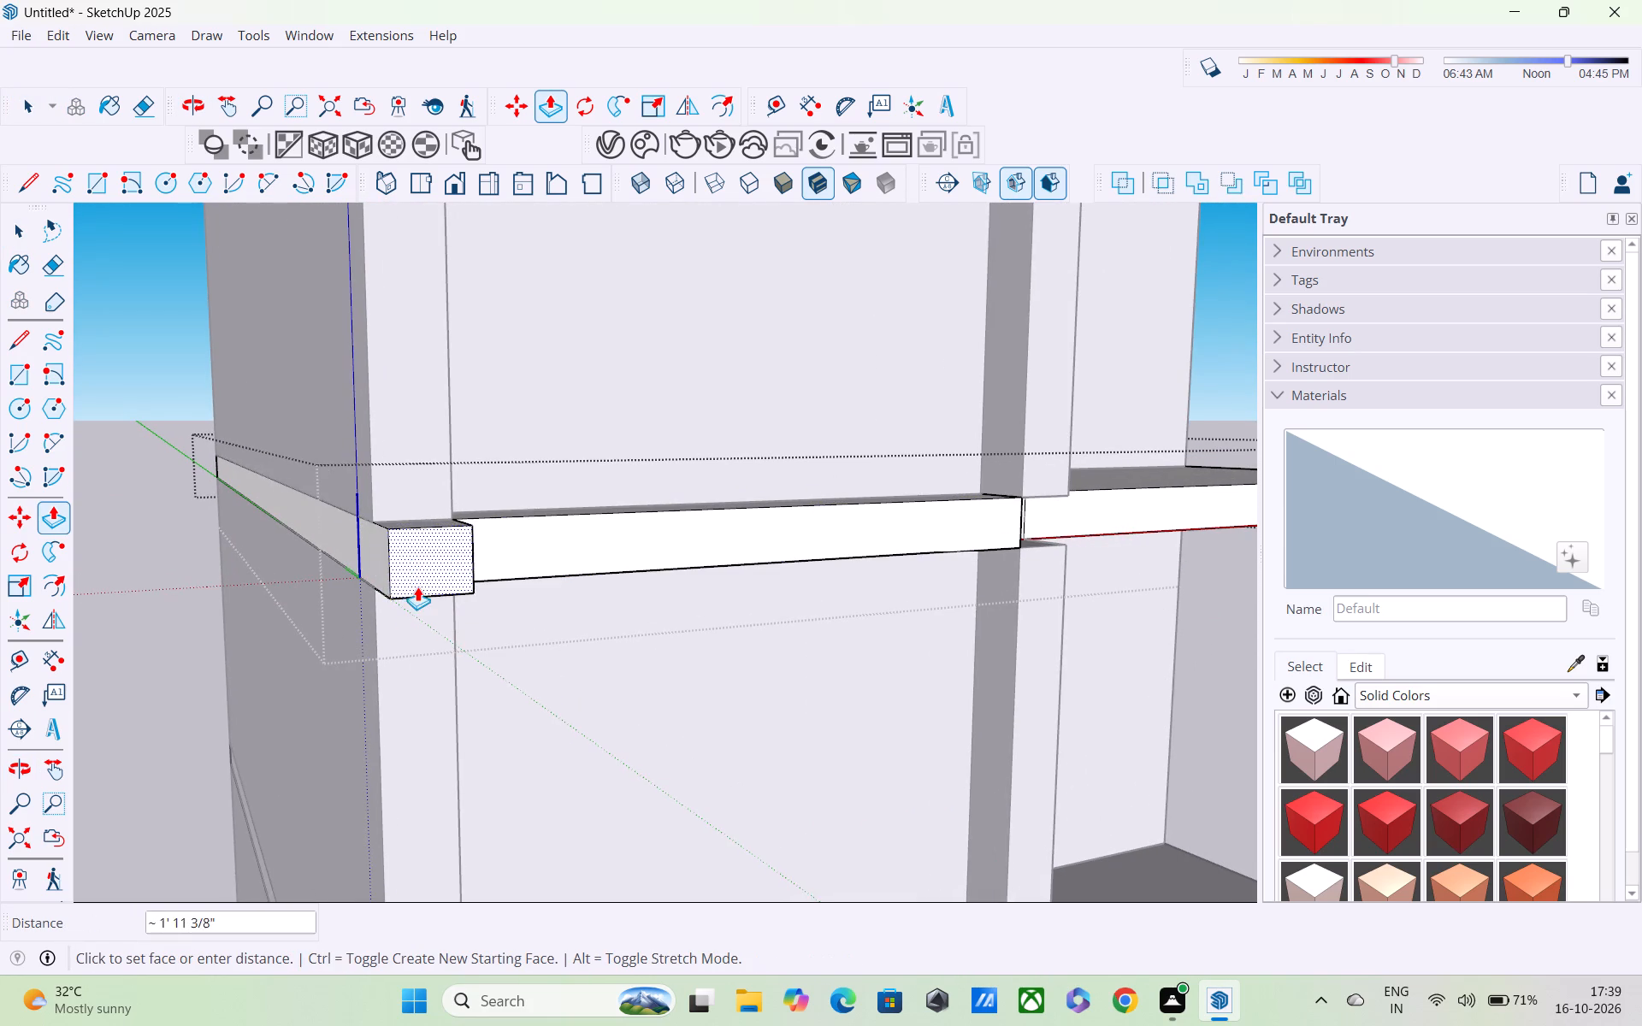
left_click(409, 624)
middle_click_drag(1044, 522, 783, 520)
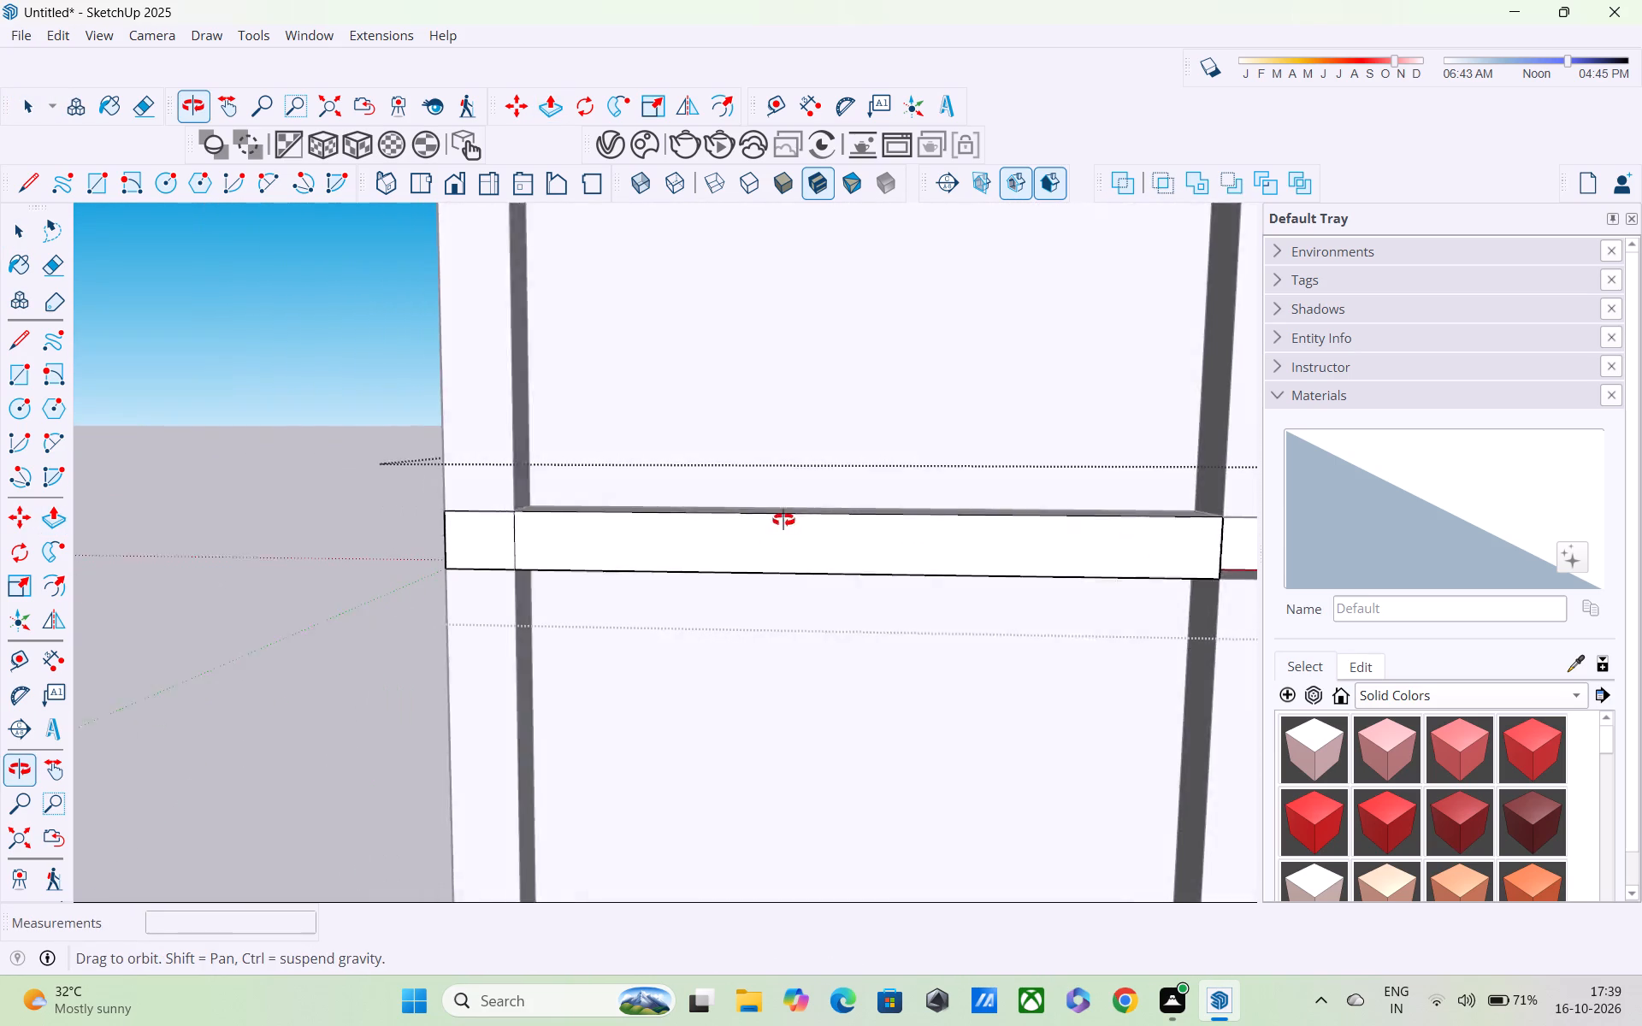
middle_click_drag(783, 520, 772, 515)
scroll(812, 552, "down", 4)
middle_click_drag(828, 589, 434, 550, "shift")
scroll(606, 521, "up", 4)
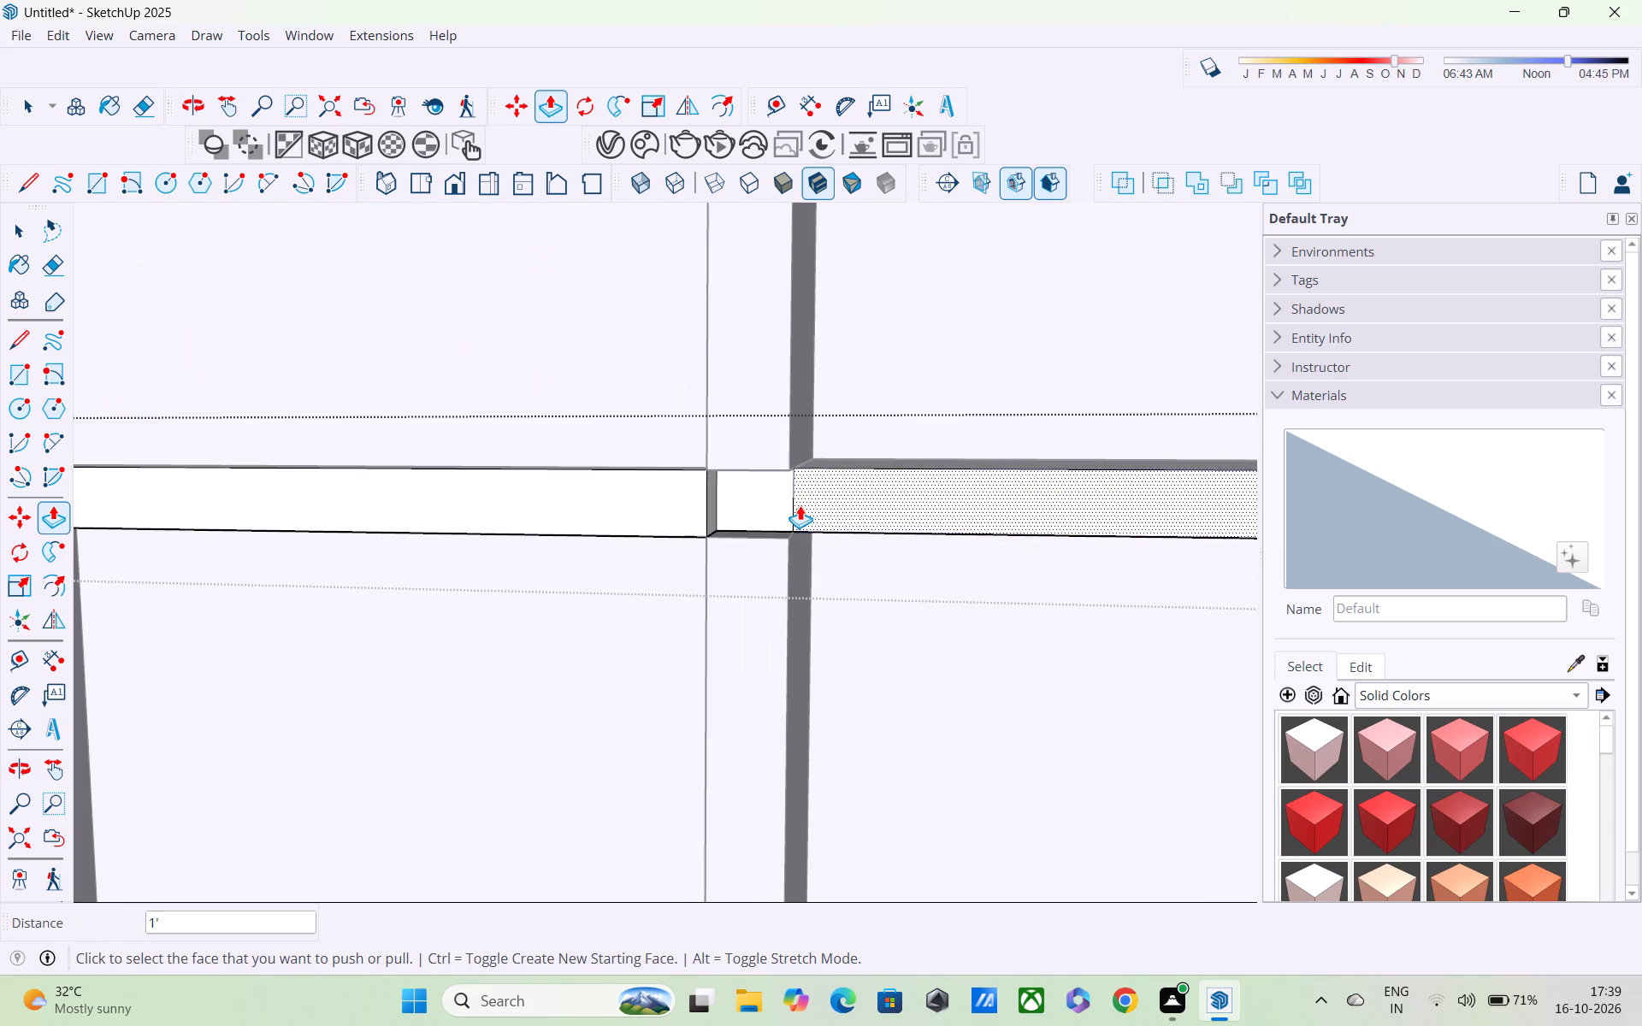
left_click(773, 492)
left_click(789, 597)
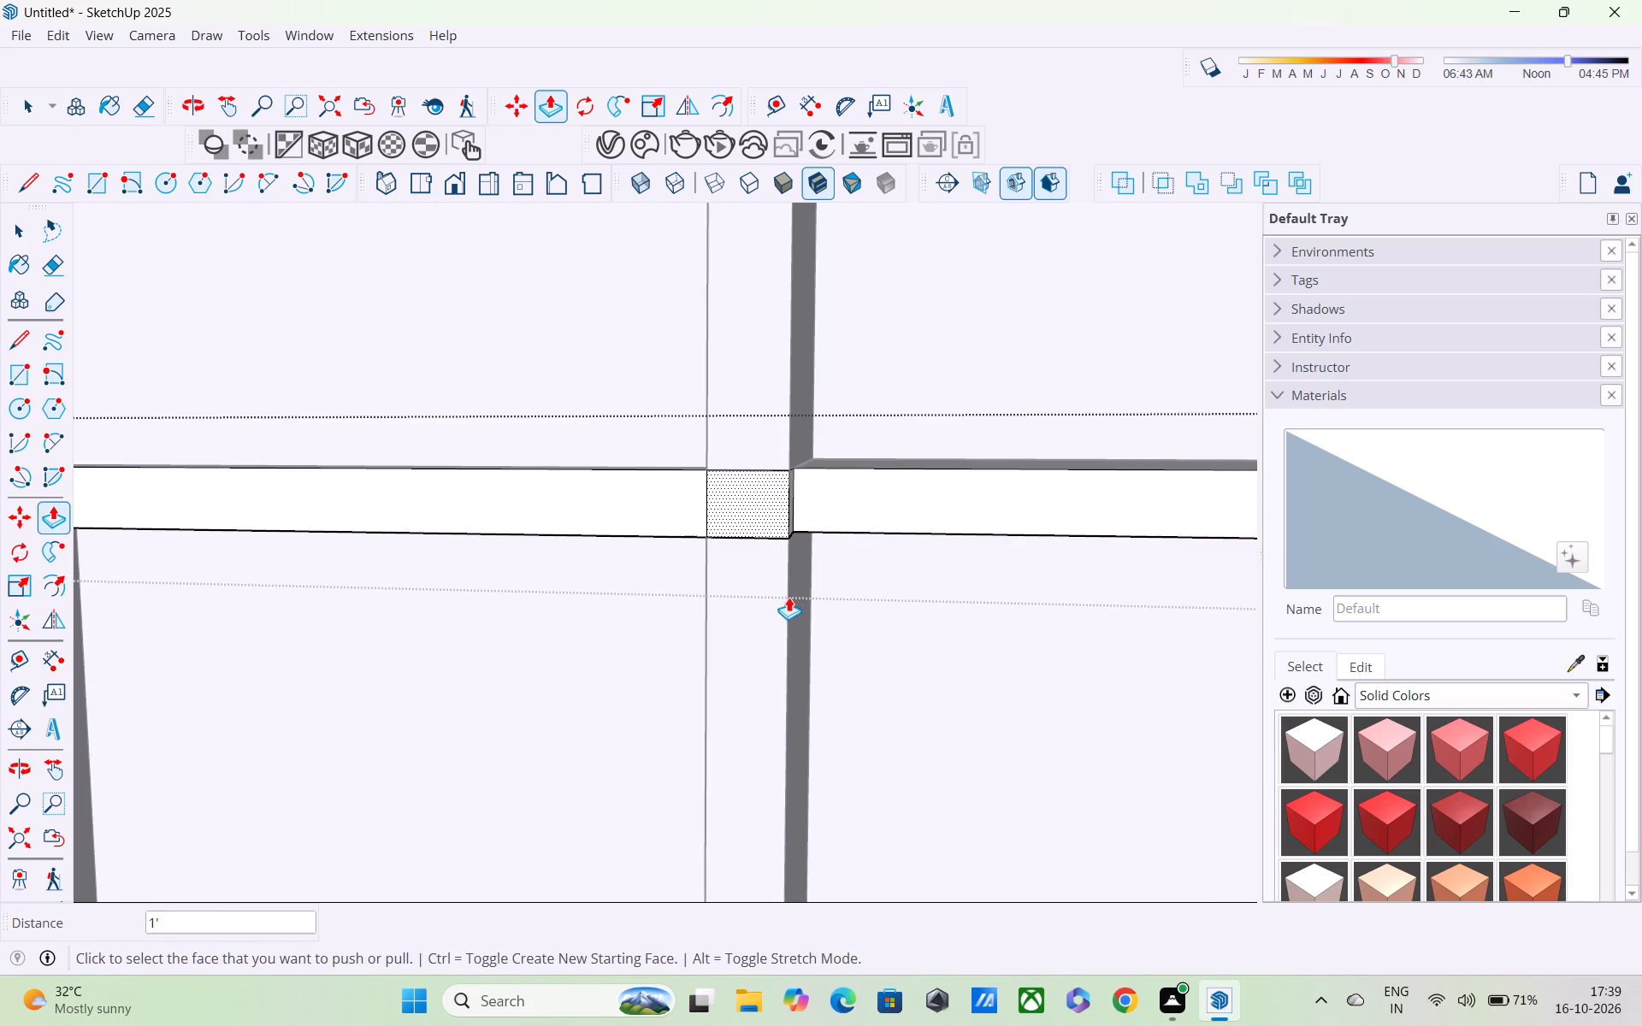
Extrude the slab's remaining front-edge segment across the recess outward until it is flush with the adjacent extended segments.
scroll(789, 597, "down", 11)
scroll(790, 705, "down", 3)
middle_click_drag(780, 781, 758, 722)
scroll(760, 736, "up", 1)
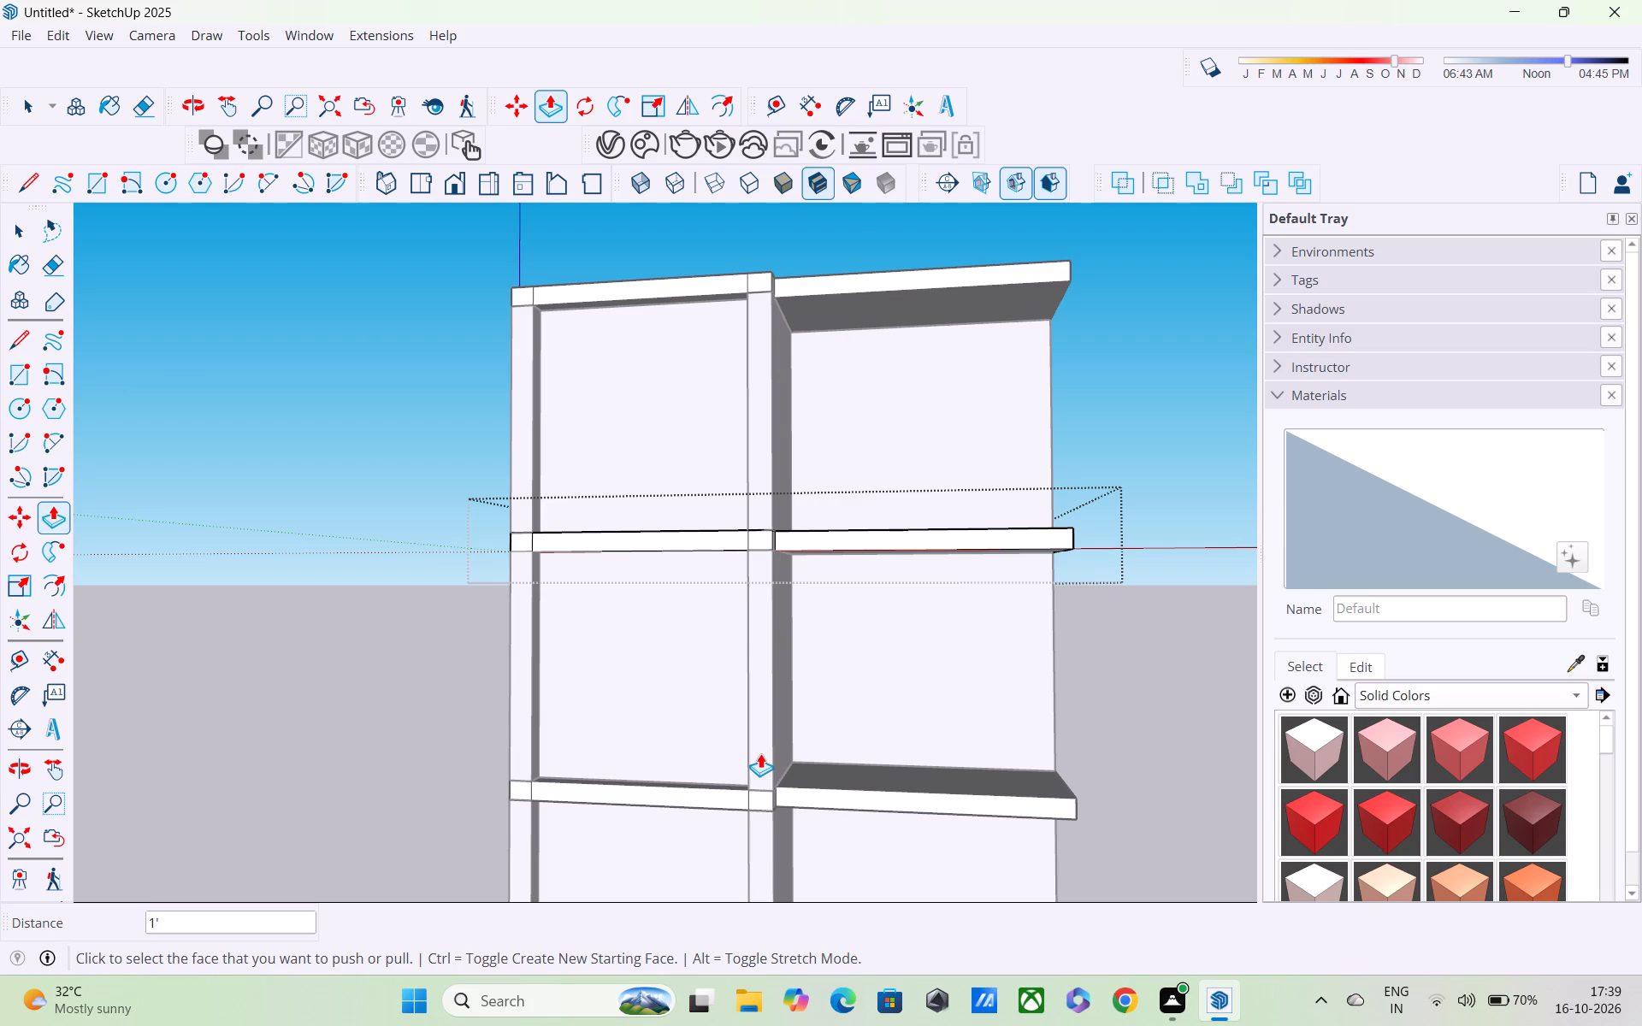
scroll(760, 753, "down", 1)
scroll(767, 640, "up", 3)
scroll(764, 639, "down", 3)
scroll(764, 641, "up", 1)
middle_click_drag(765, 649, 784, 523, "shift")
scroll(786, 521, "down", 2)
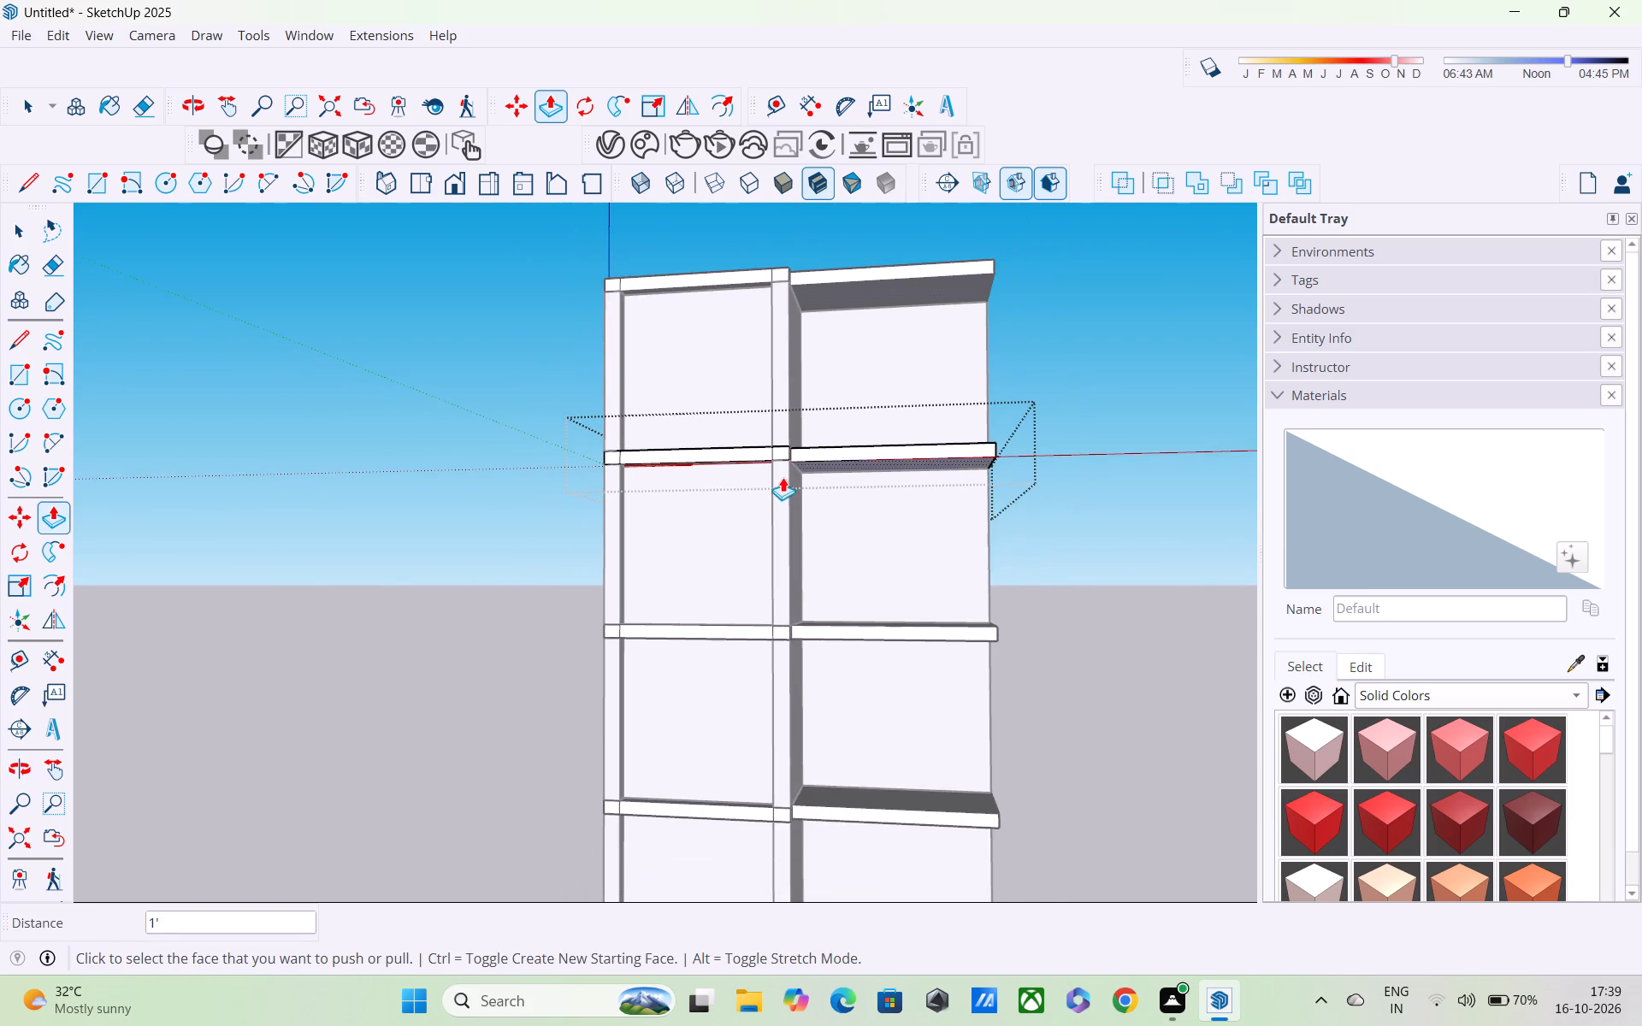
middle_click_drag(751, 498, 440, 580)
scroll(648, 535, "up", 6)
middle_click_drag(624, 516, 449, 576)
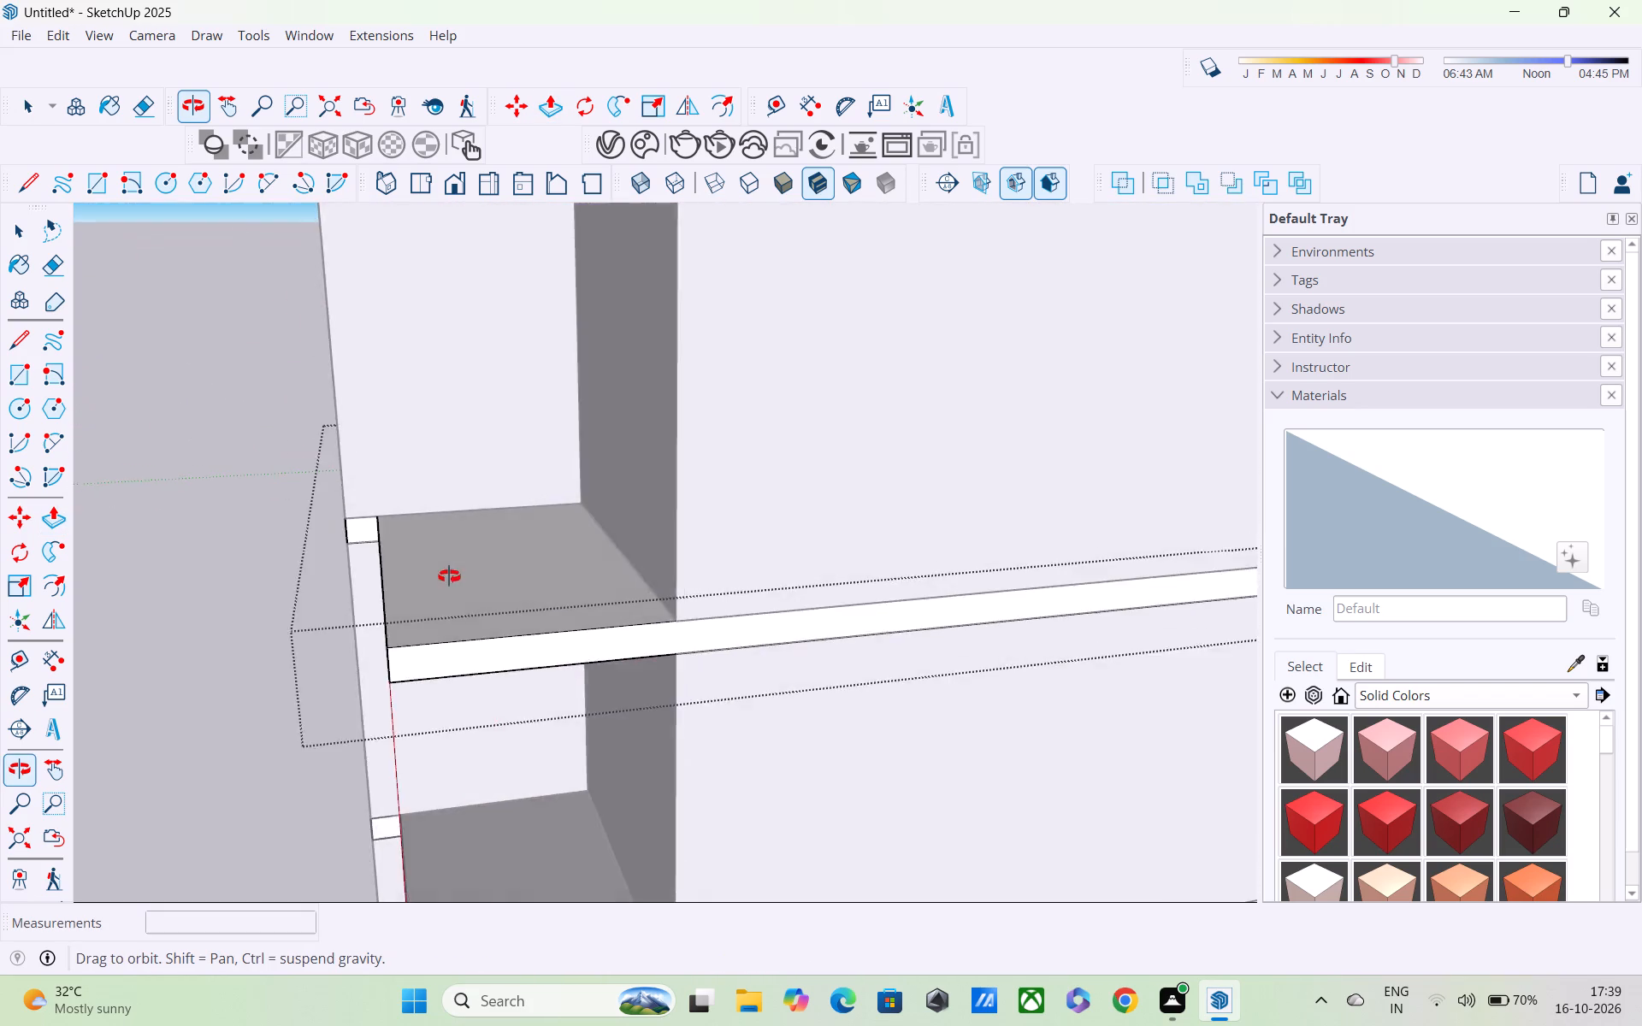
middle_click_drag(449, 576, 721, 531)
middle_click_drag(720, 551, 736, 614)
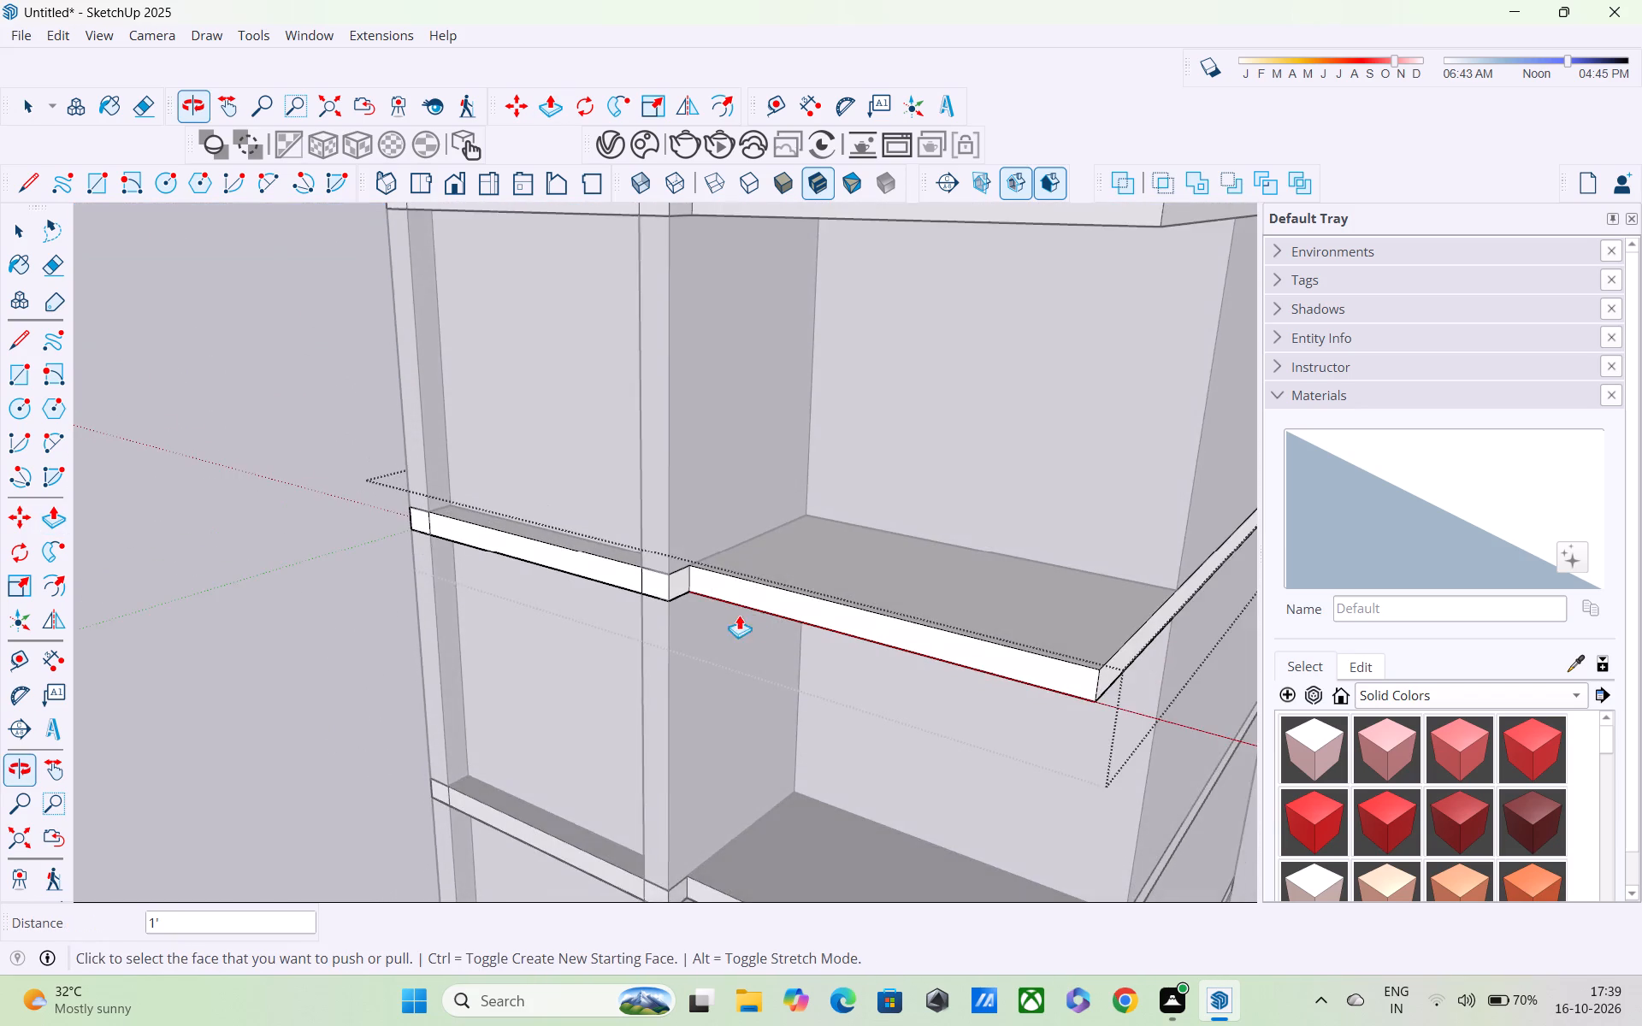
scroll(796, 610, "up", 5)
left_click(812, 606)
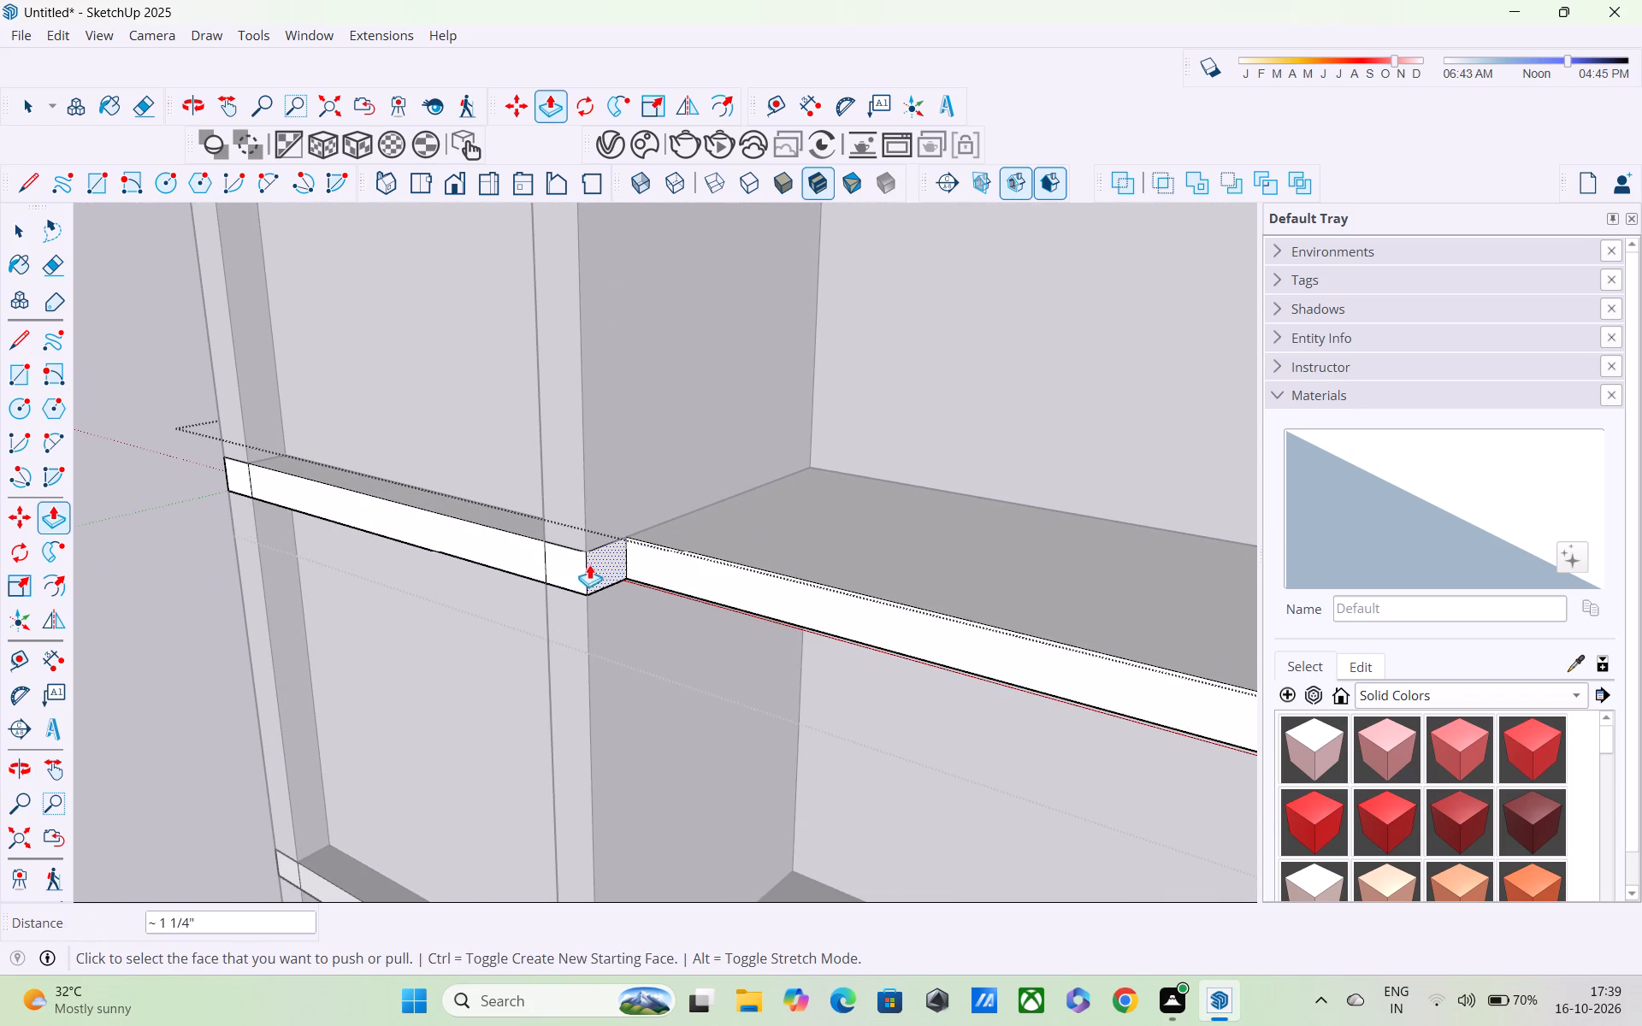
left_click(682, 575)
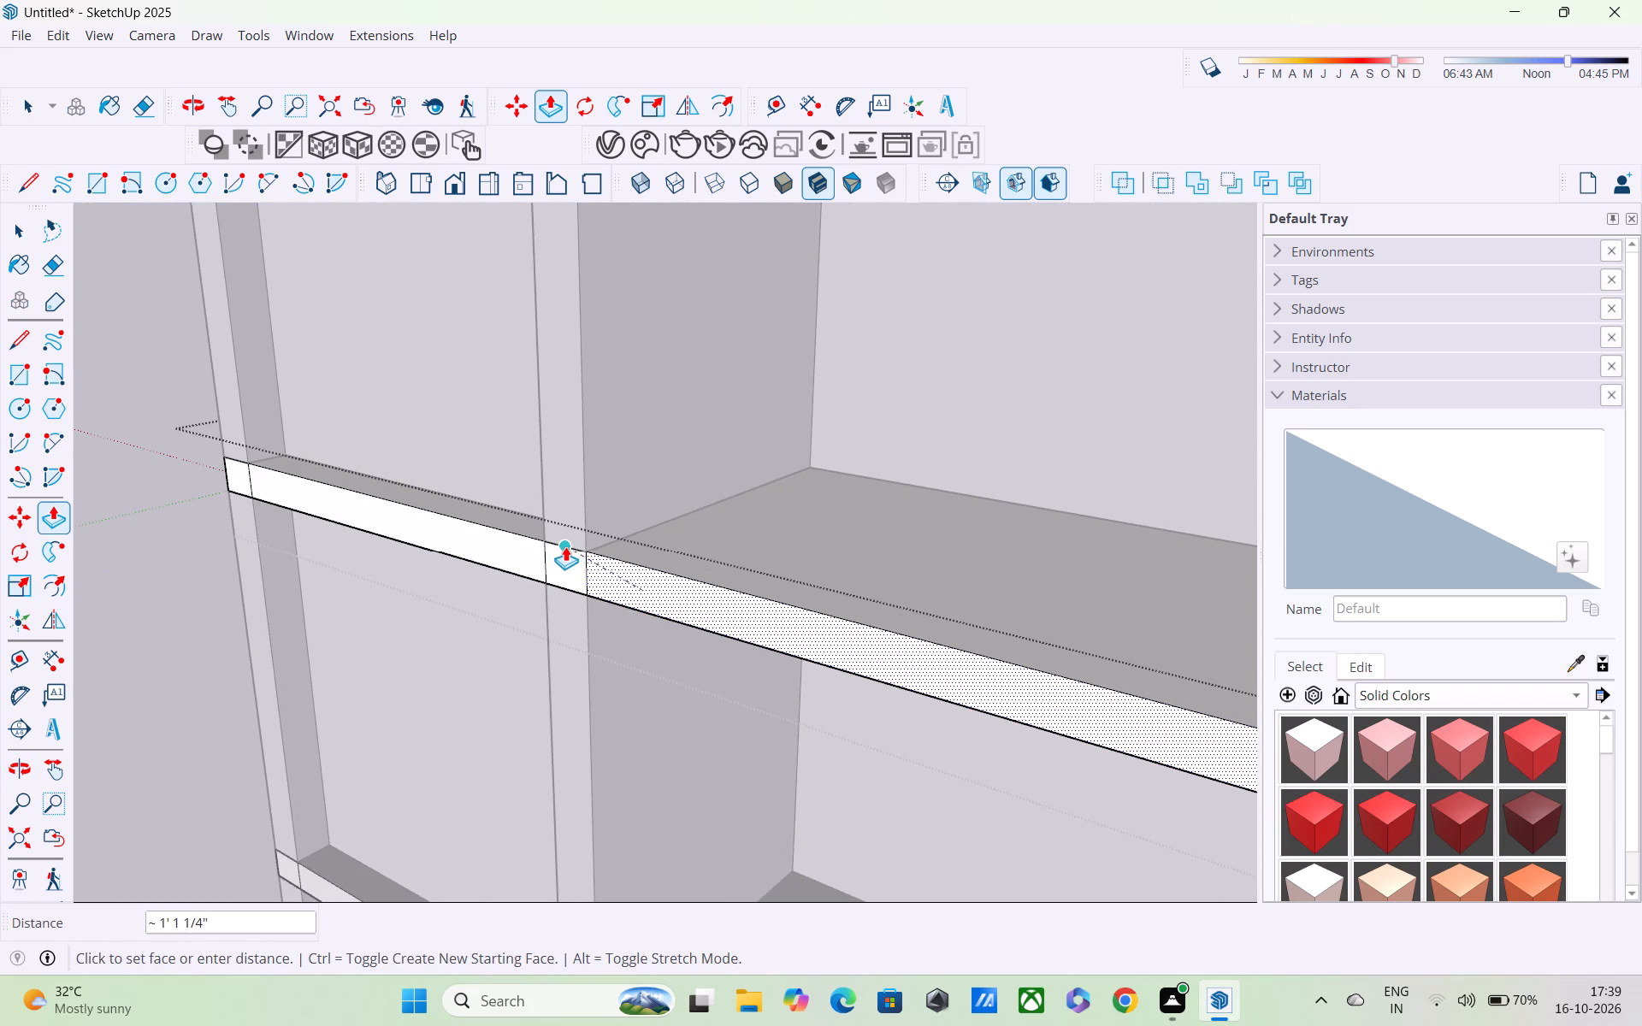
left_click(565, 546)
Examine the extended slab edges and projecting wall strips on the upper storeys, and close the slab component.
scroll(564, 550, "down", 6)
scroll(601, 639, "down", 1)
middle_click_drag(603, 639, 687, 590)
scroll(694, 589, "up", 1)
scroll(694, 589, "down", 6)
scroll(722, 674, "down", 1)
middle_click_drag(745, 689, 762, 697)
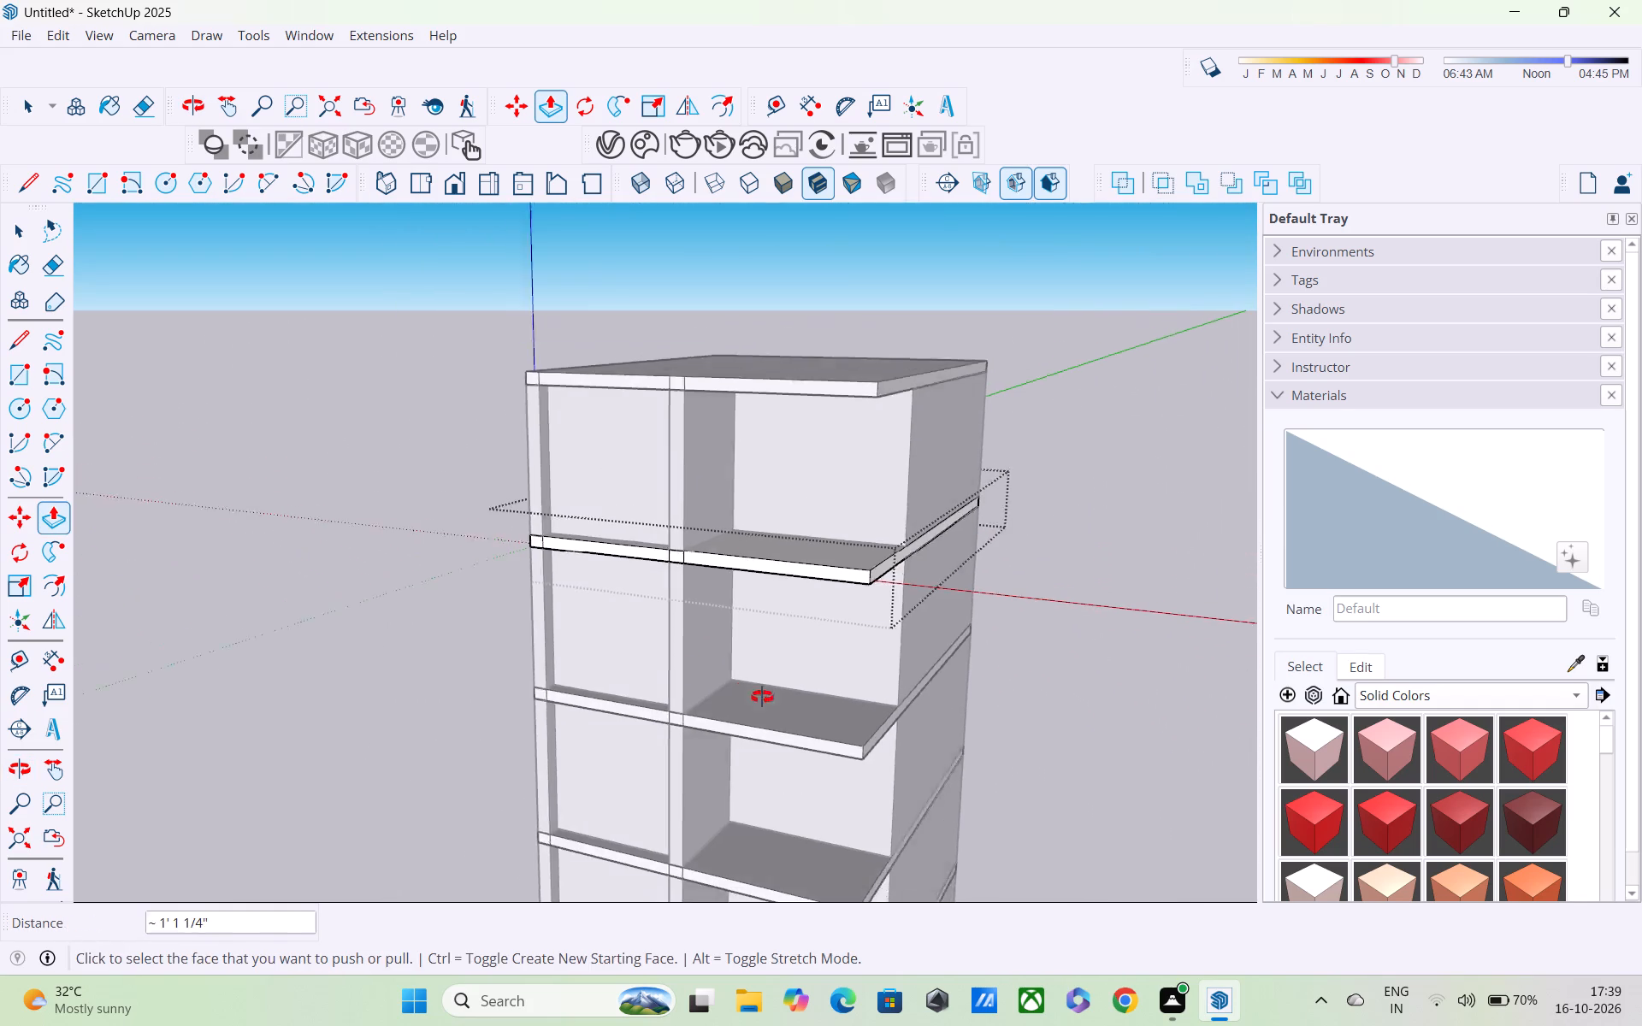
middle_click_drag(762, 697, 836, 722)
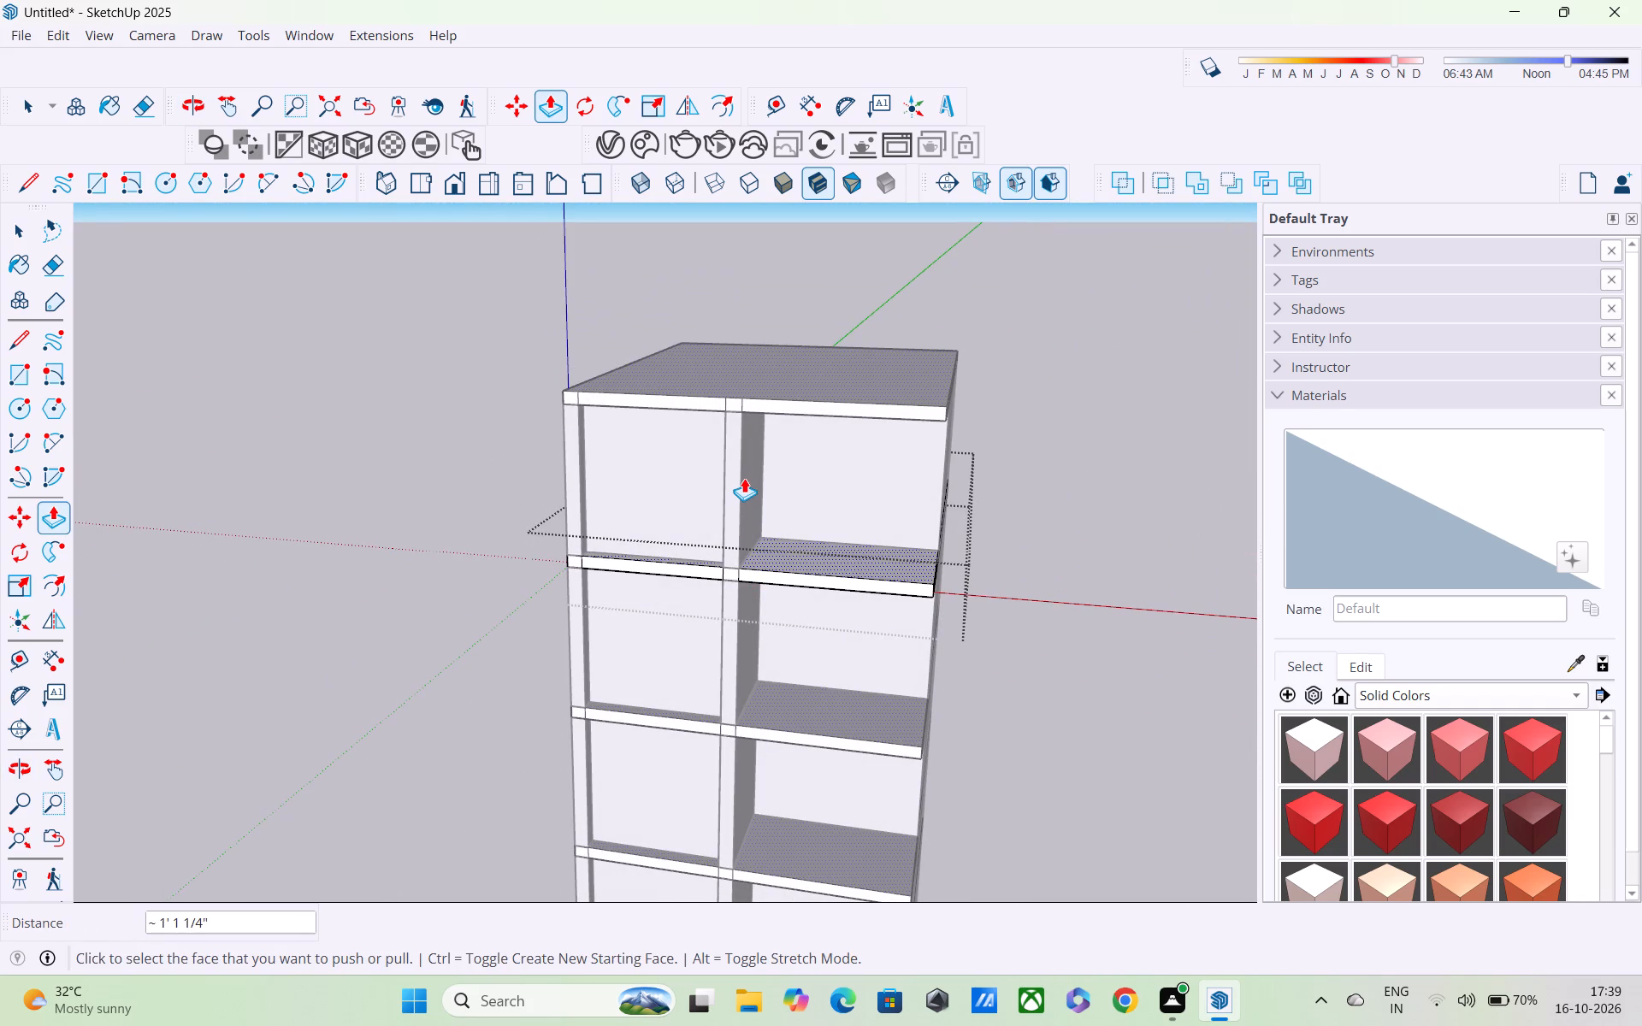
scroll(744, 478, "up", 3)
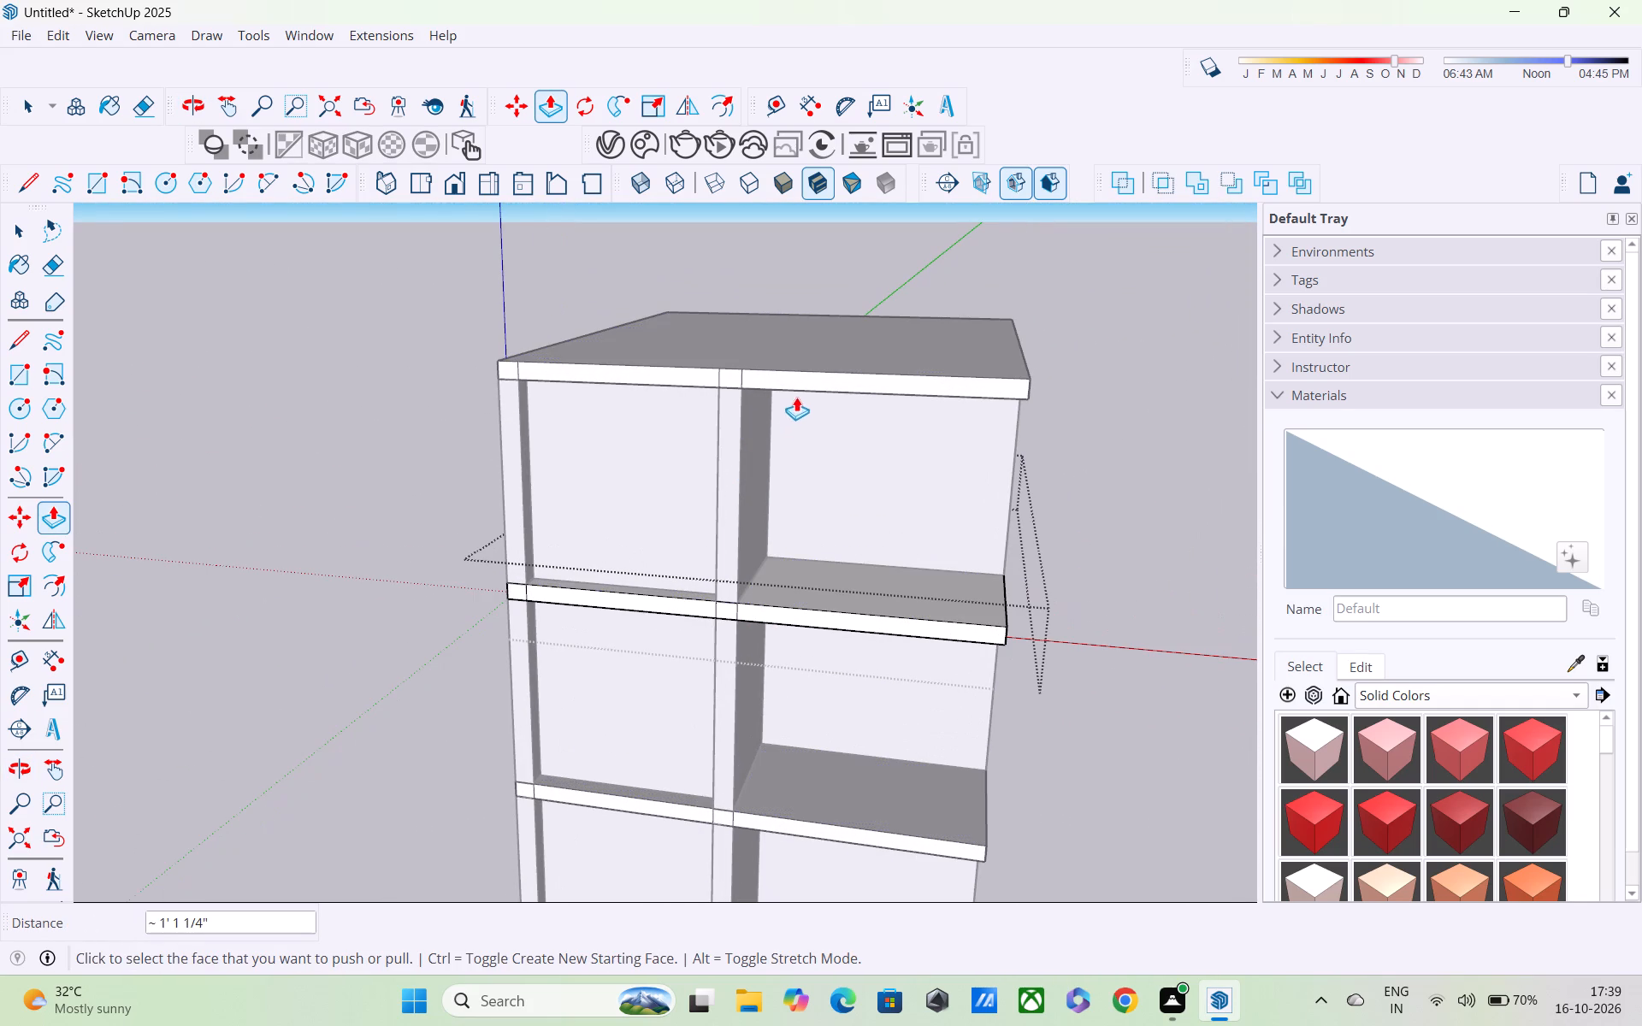
middle_click_drag(832, 445, 764, 483)
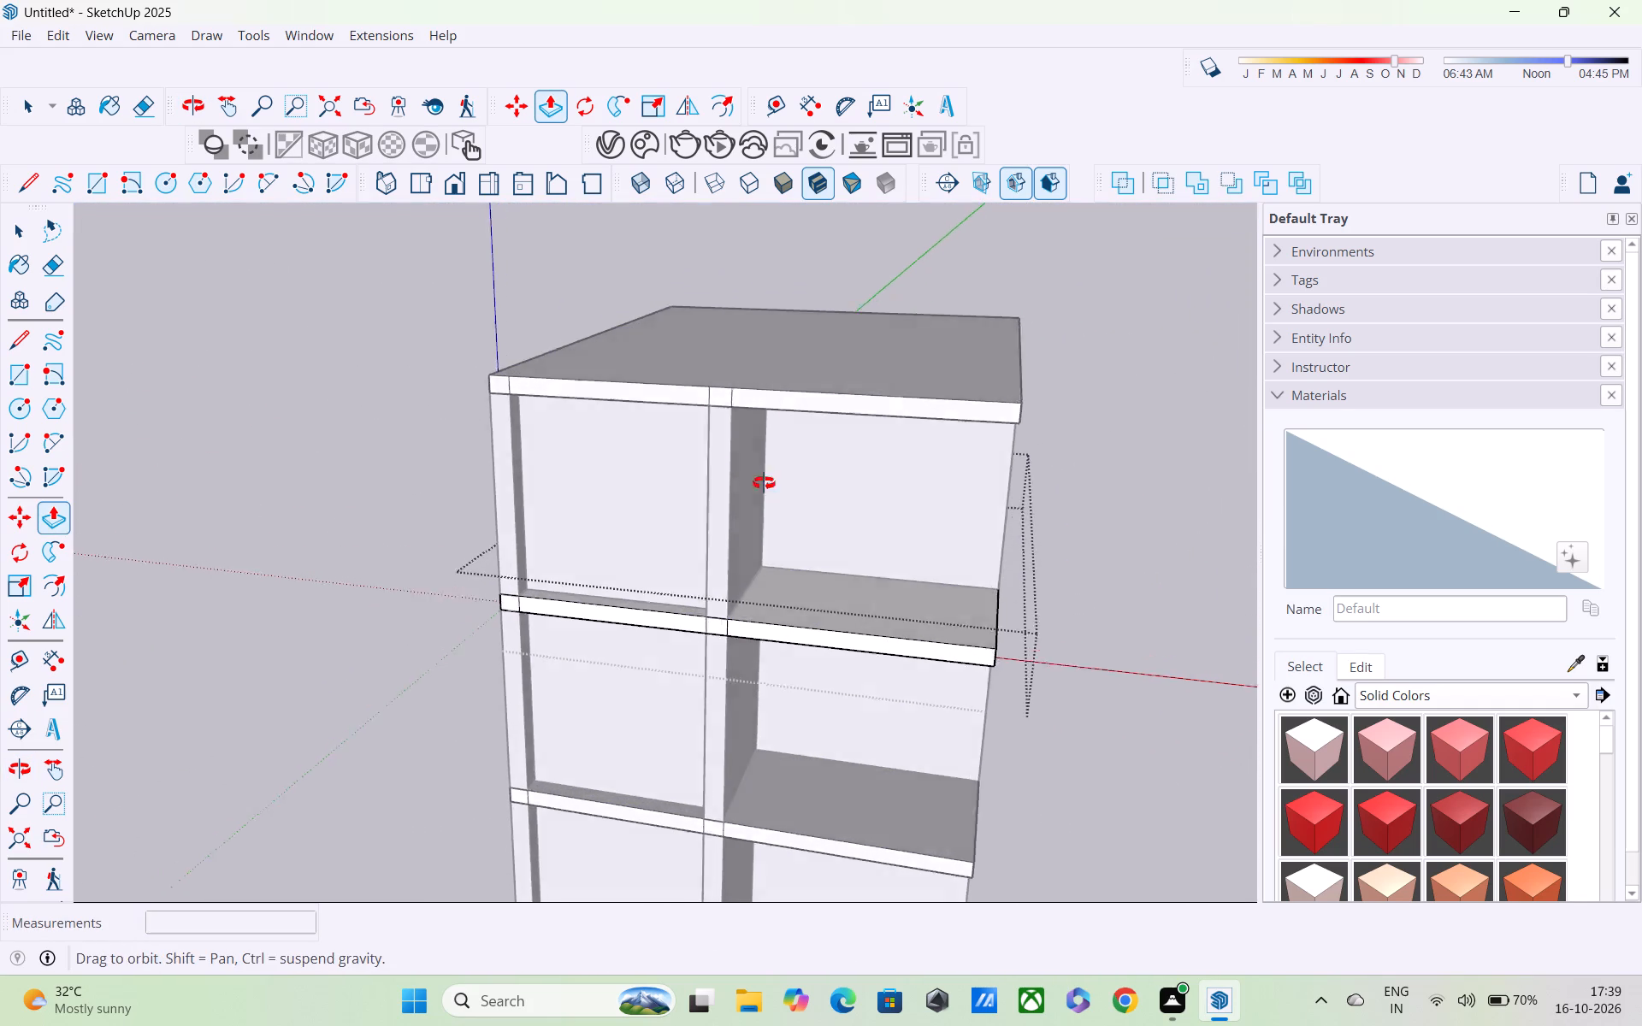
middle_click_drag(764, 483, 464, 470)
key("space")
left_click(1178, 301)
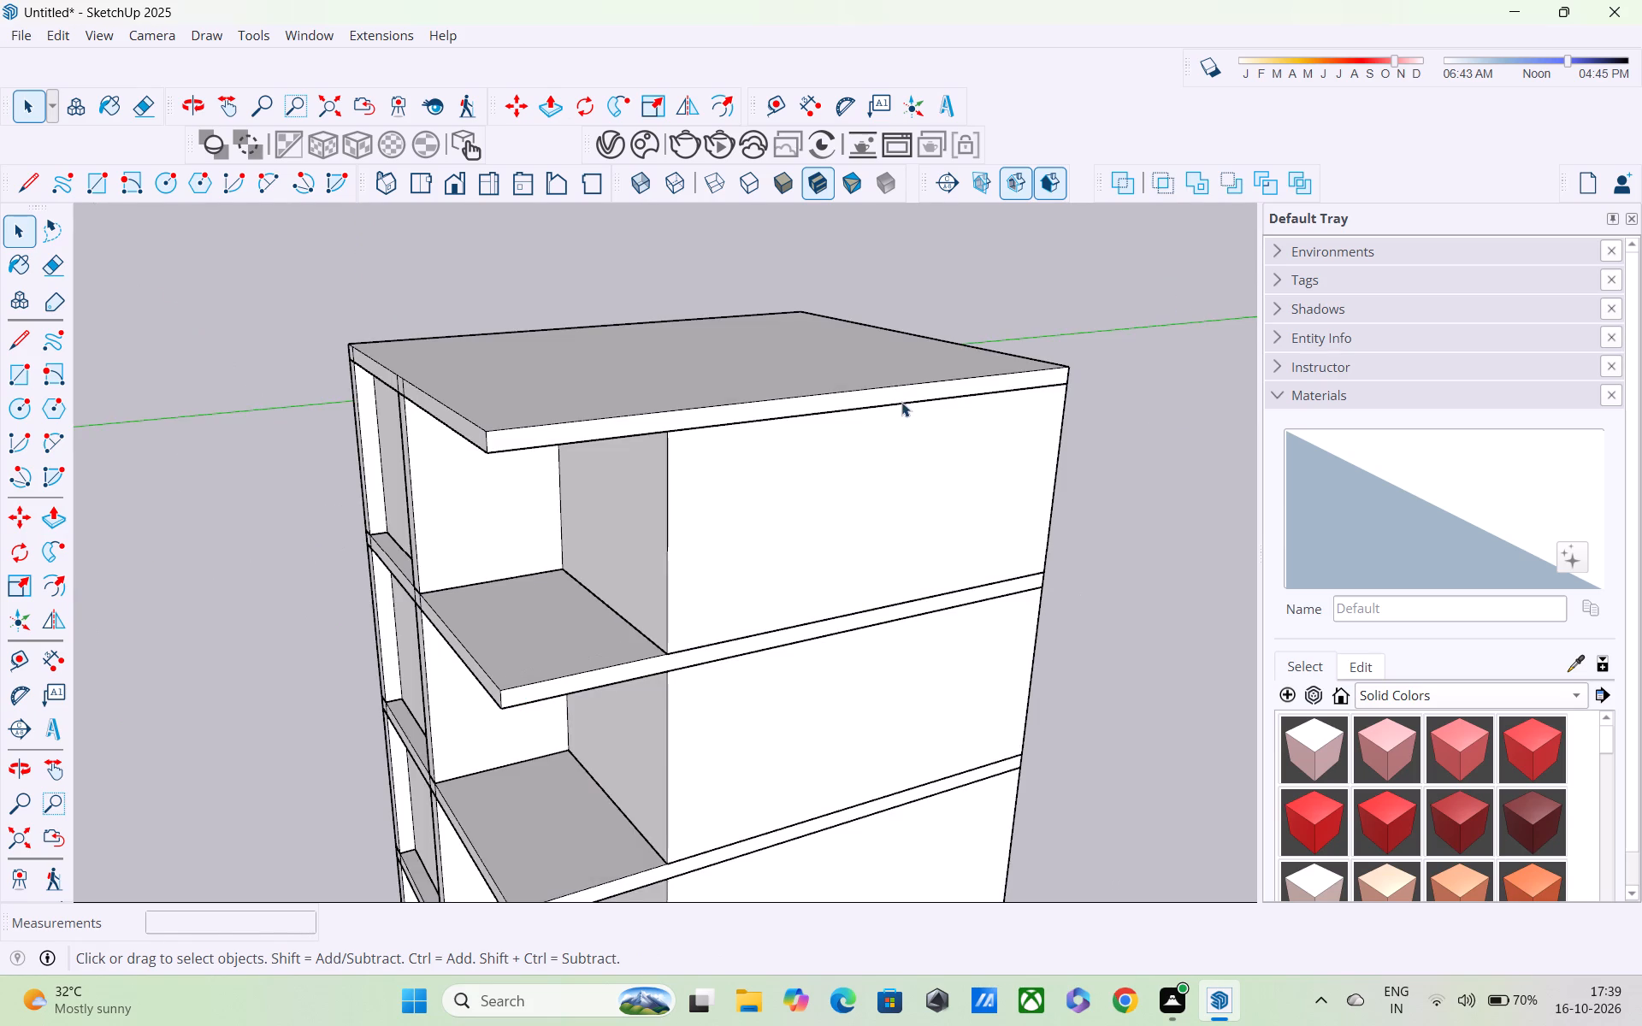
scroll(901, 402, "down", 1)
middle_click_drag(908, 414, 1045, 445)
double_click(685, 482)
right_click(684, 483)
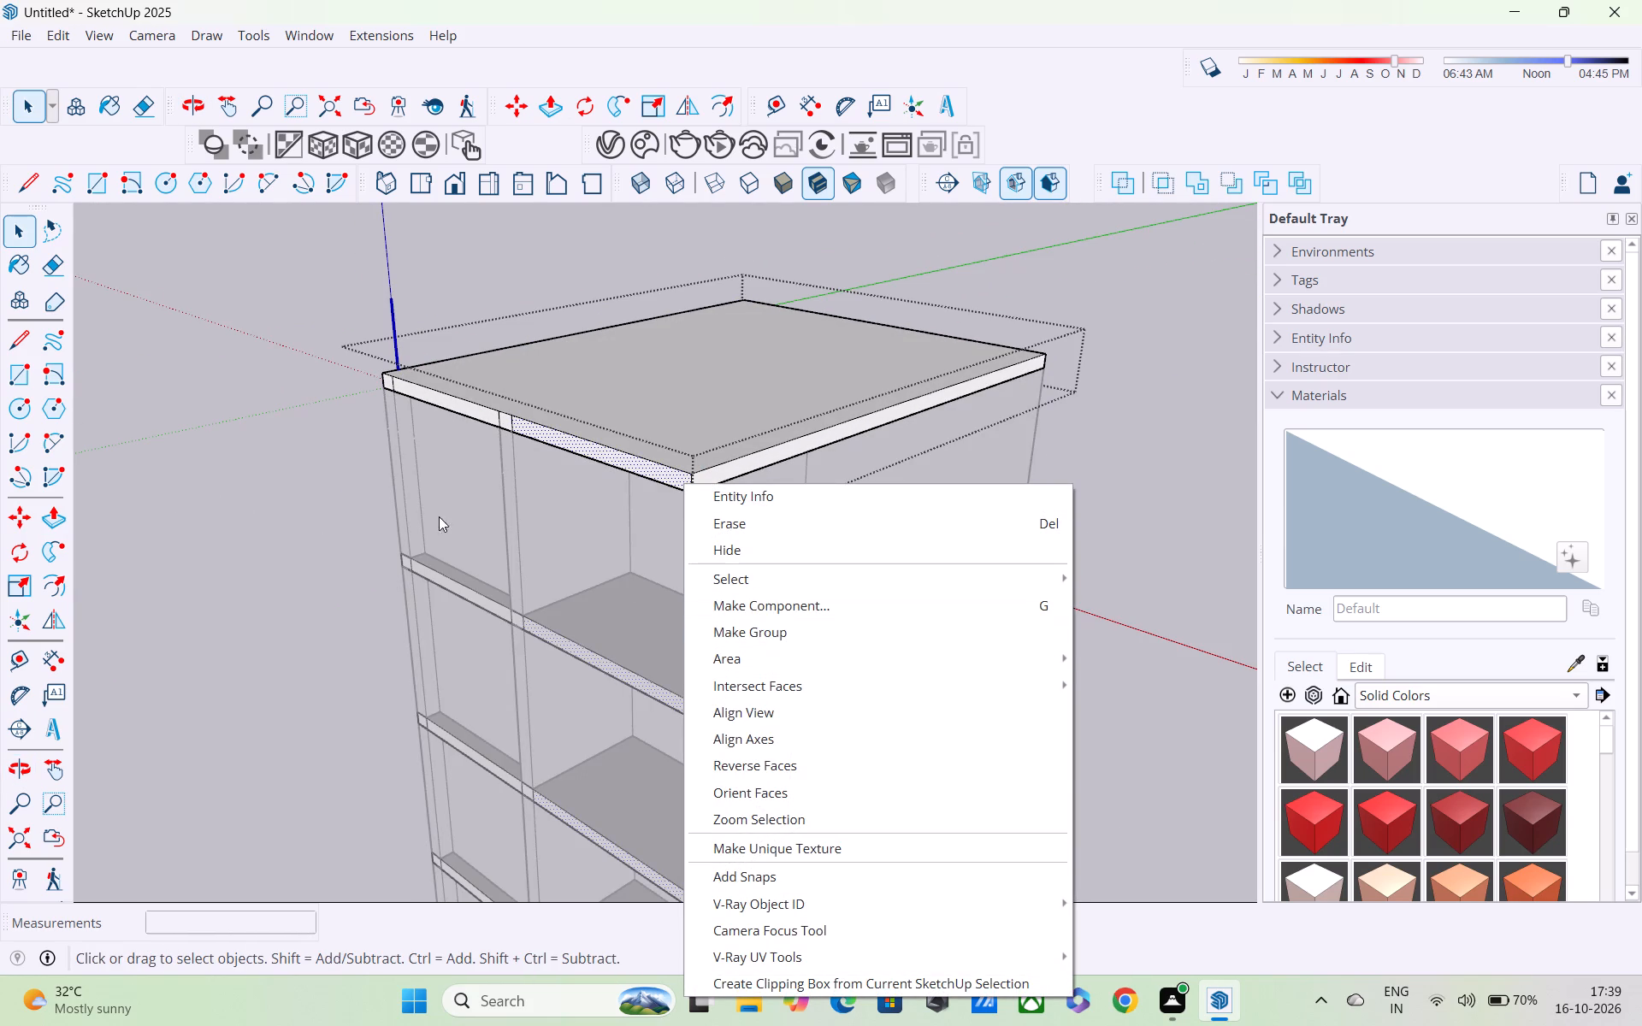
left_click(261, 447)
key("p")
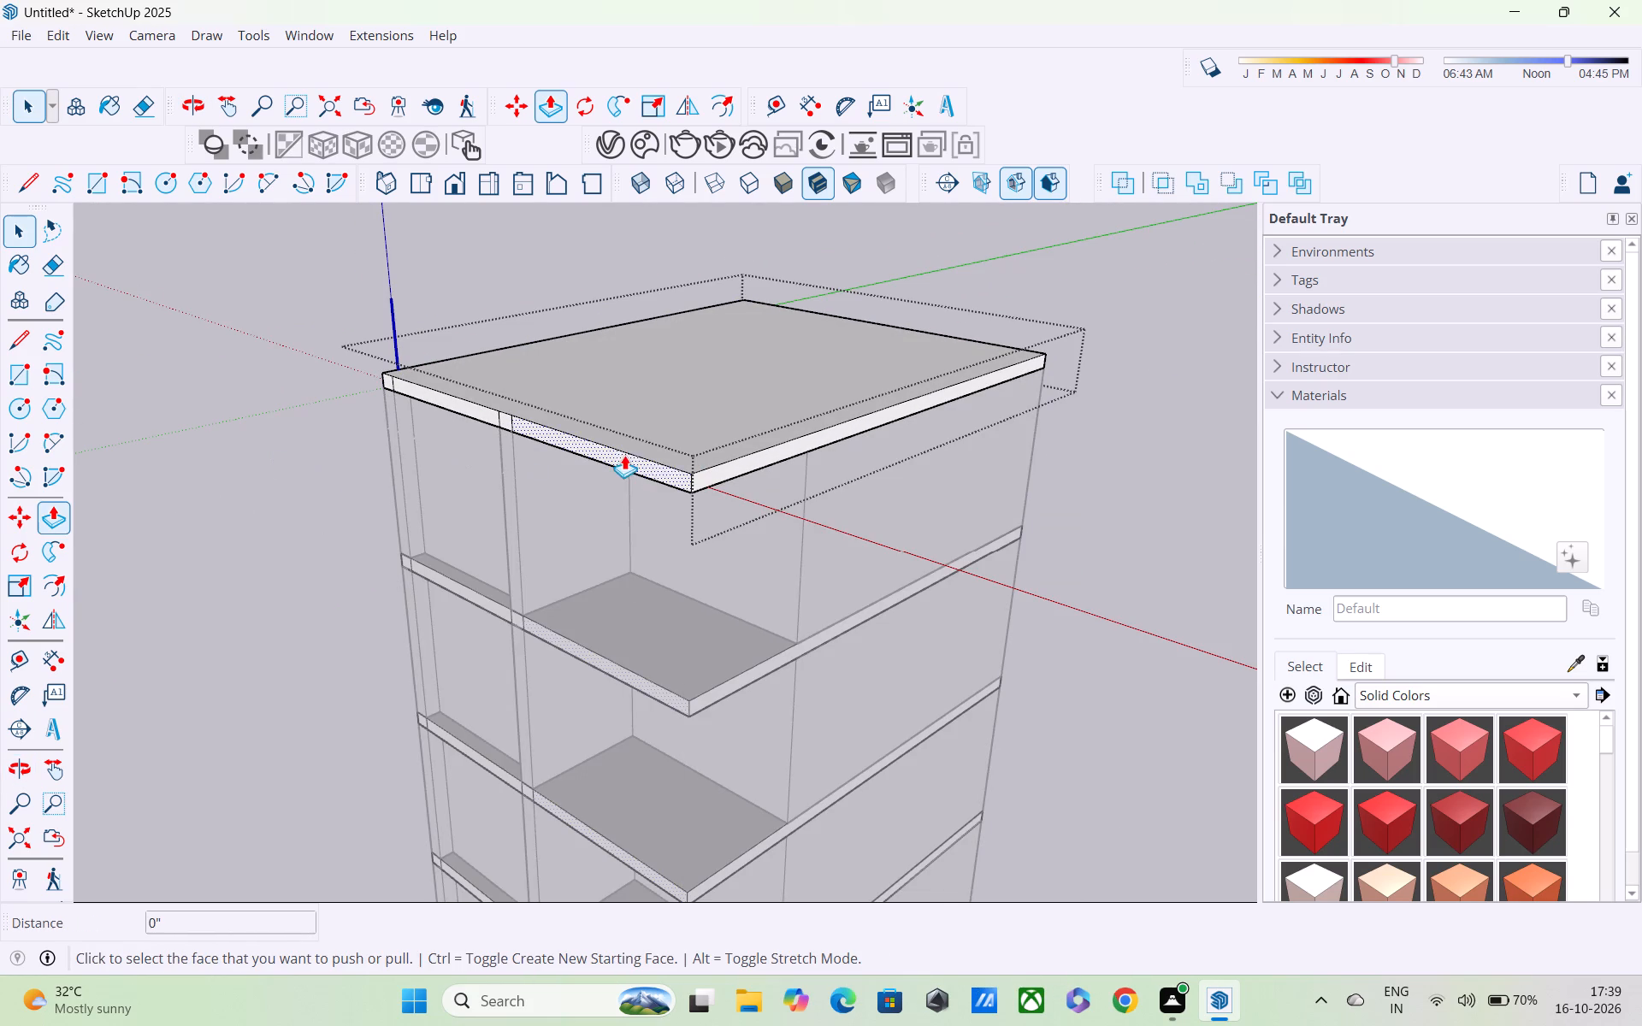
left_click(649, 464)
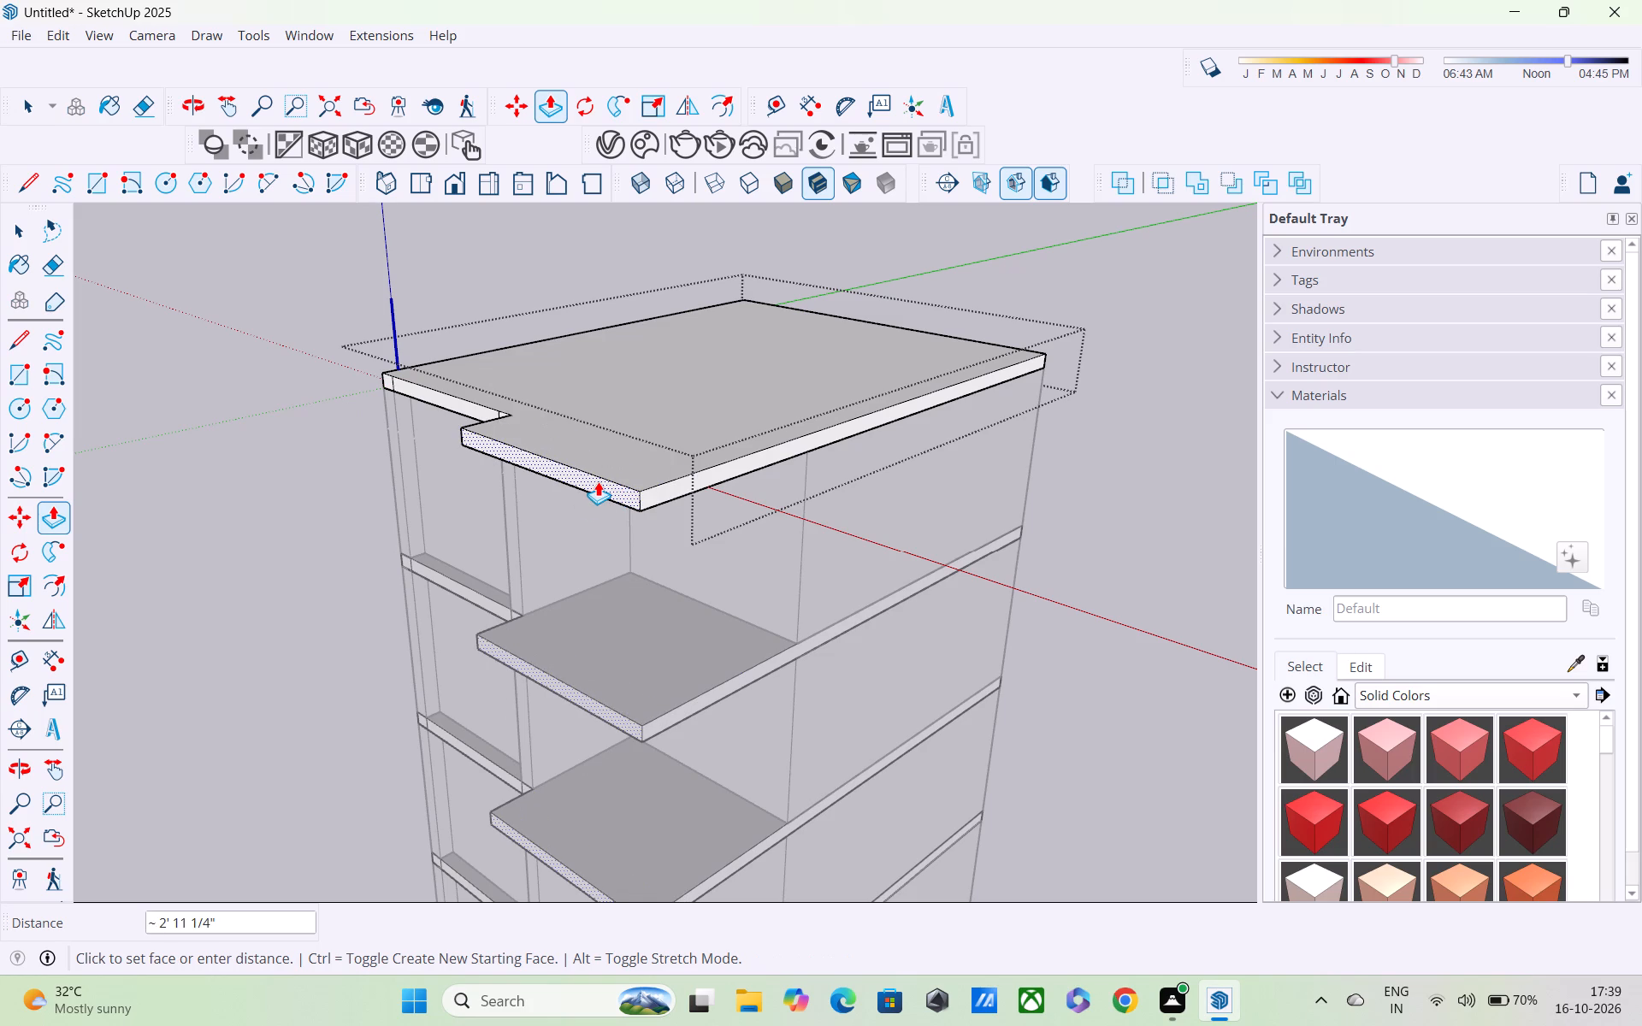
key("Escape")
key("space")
Make the roof slab component unique so it can be edited independently of the slabs below.
right_click(586, 445)
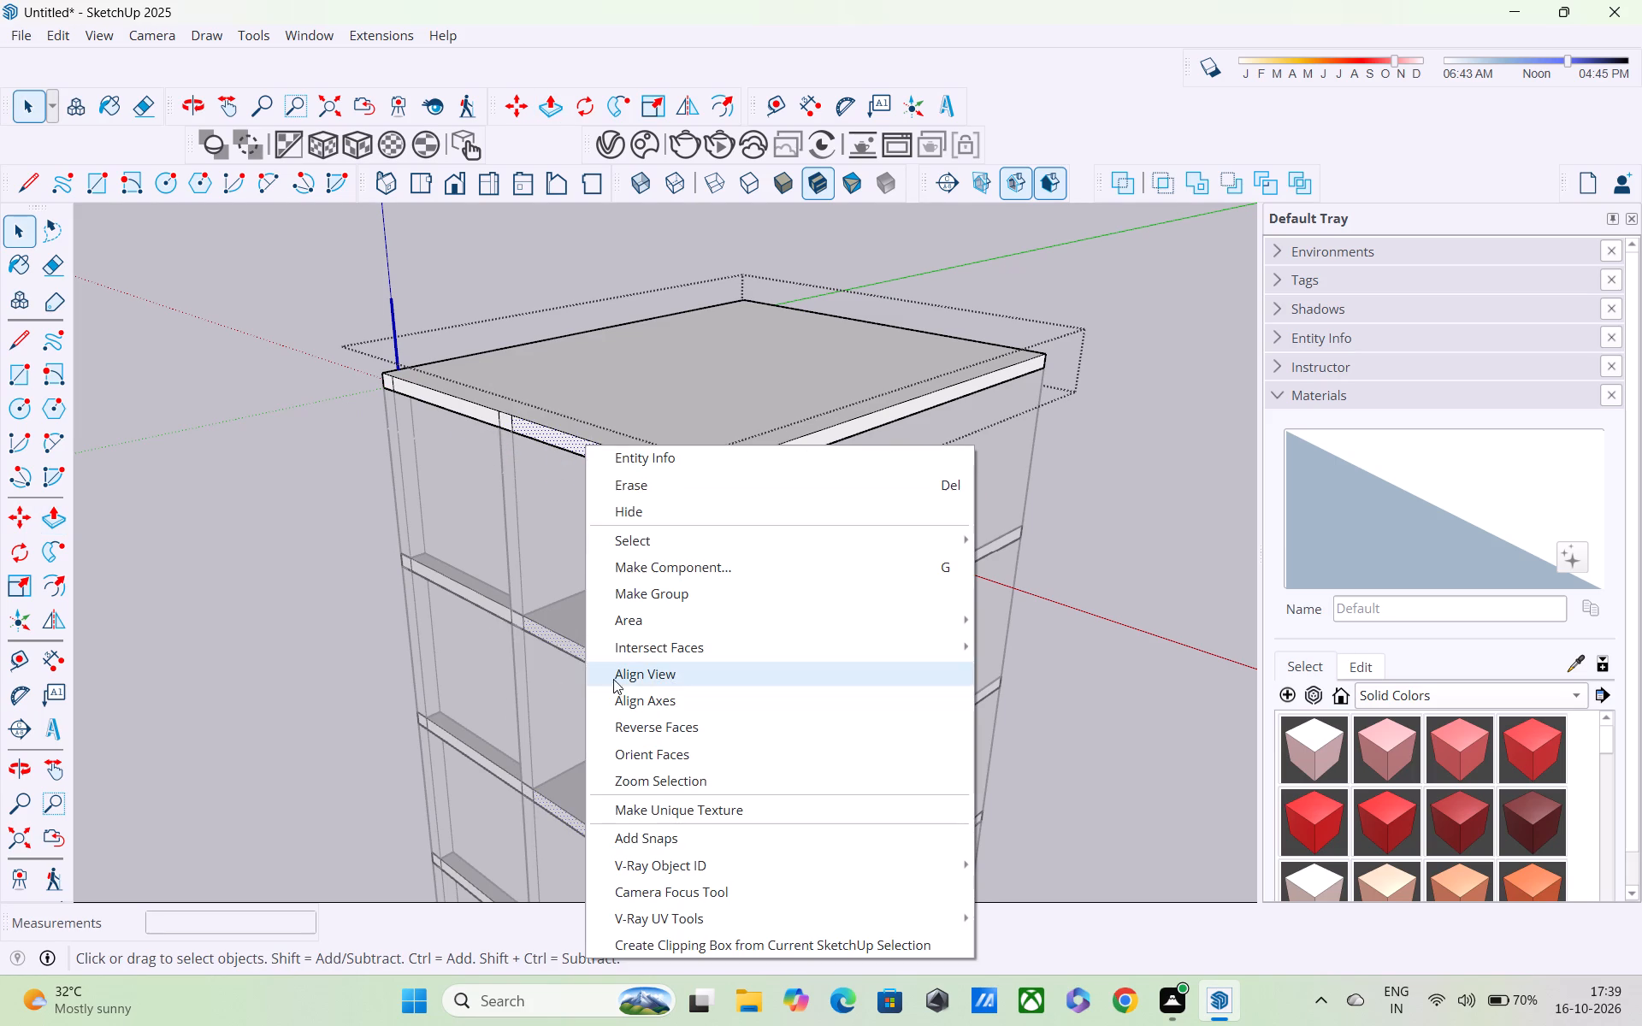
left_click(280, 496)
left_click(617, 463)
right_click(617, 463)
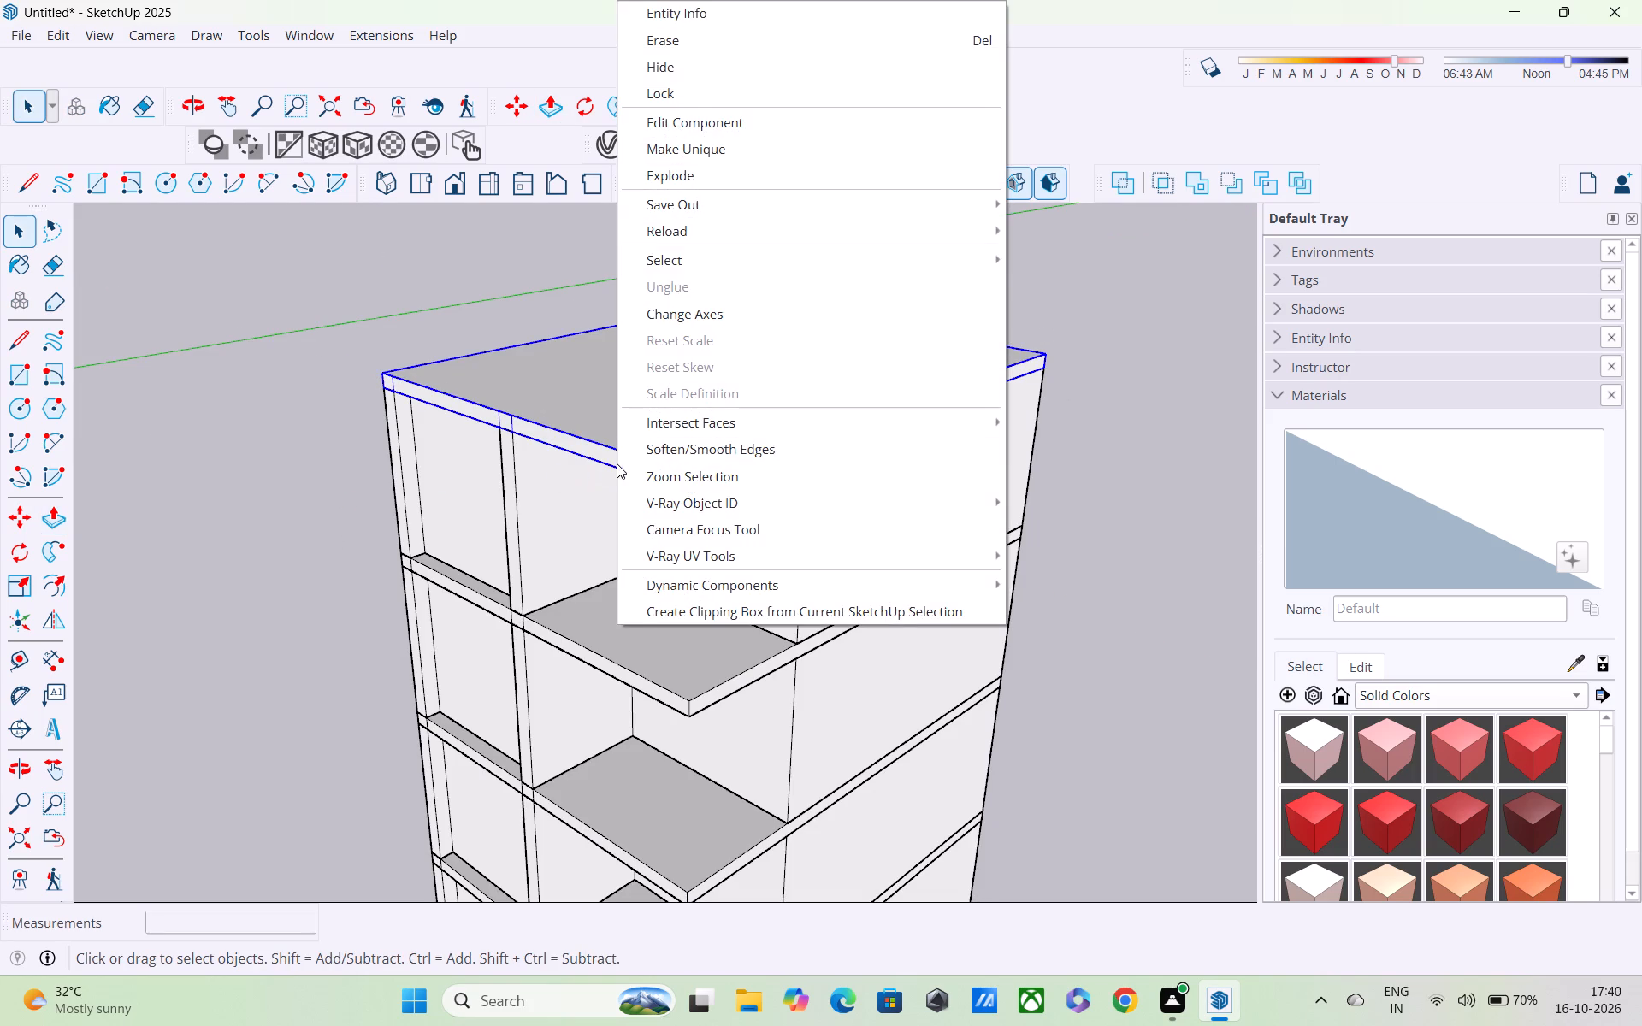
left_click(699, 150)
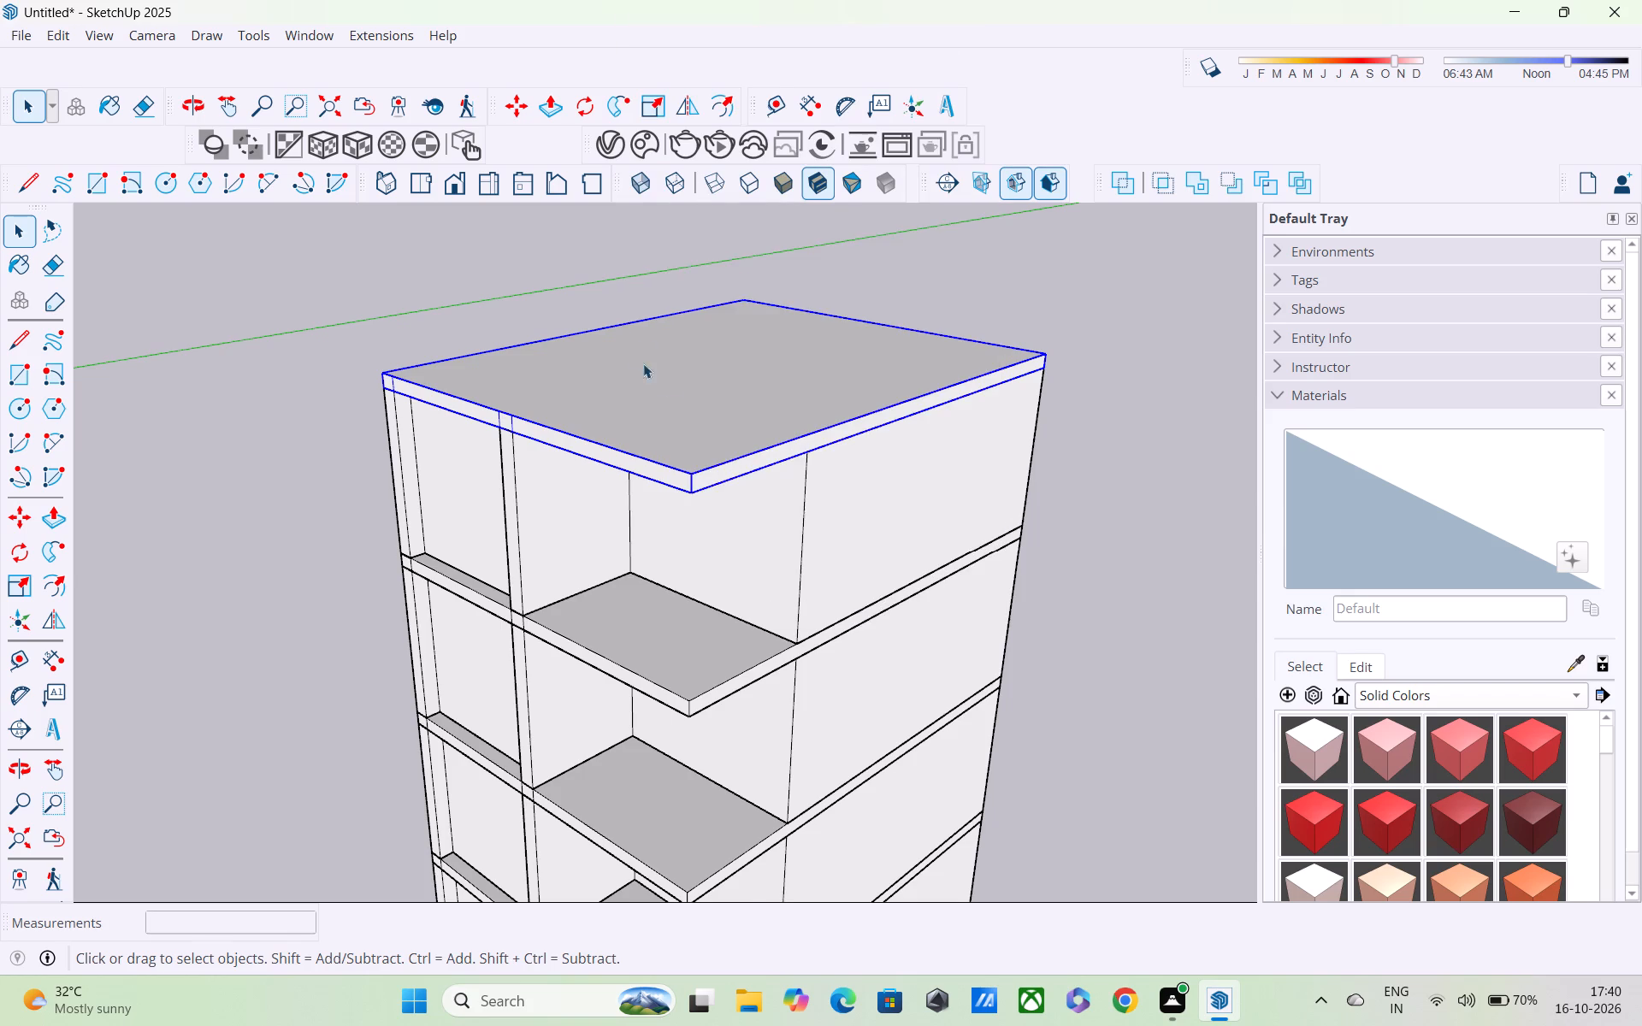
Open the roof slab component and try to extrude its front-edge segment over the recess to align with the slab edge below.
middle_click_drag(652, 375, 1028, 321)
scroll(898, 356, "up", 2)
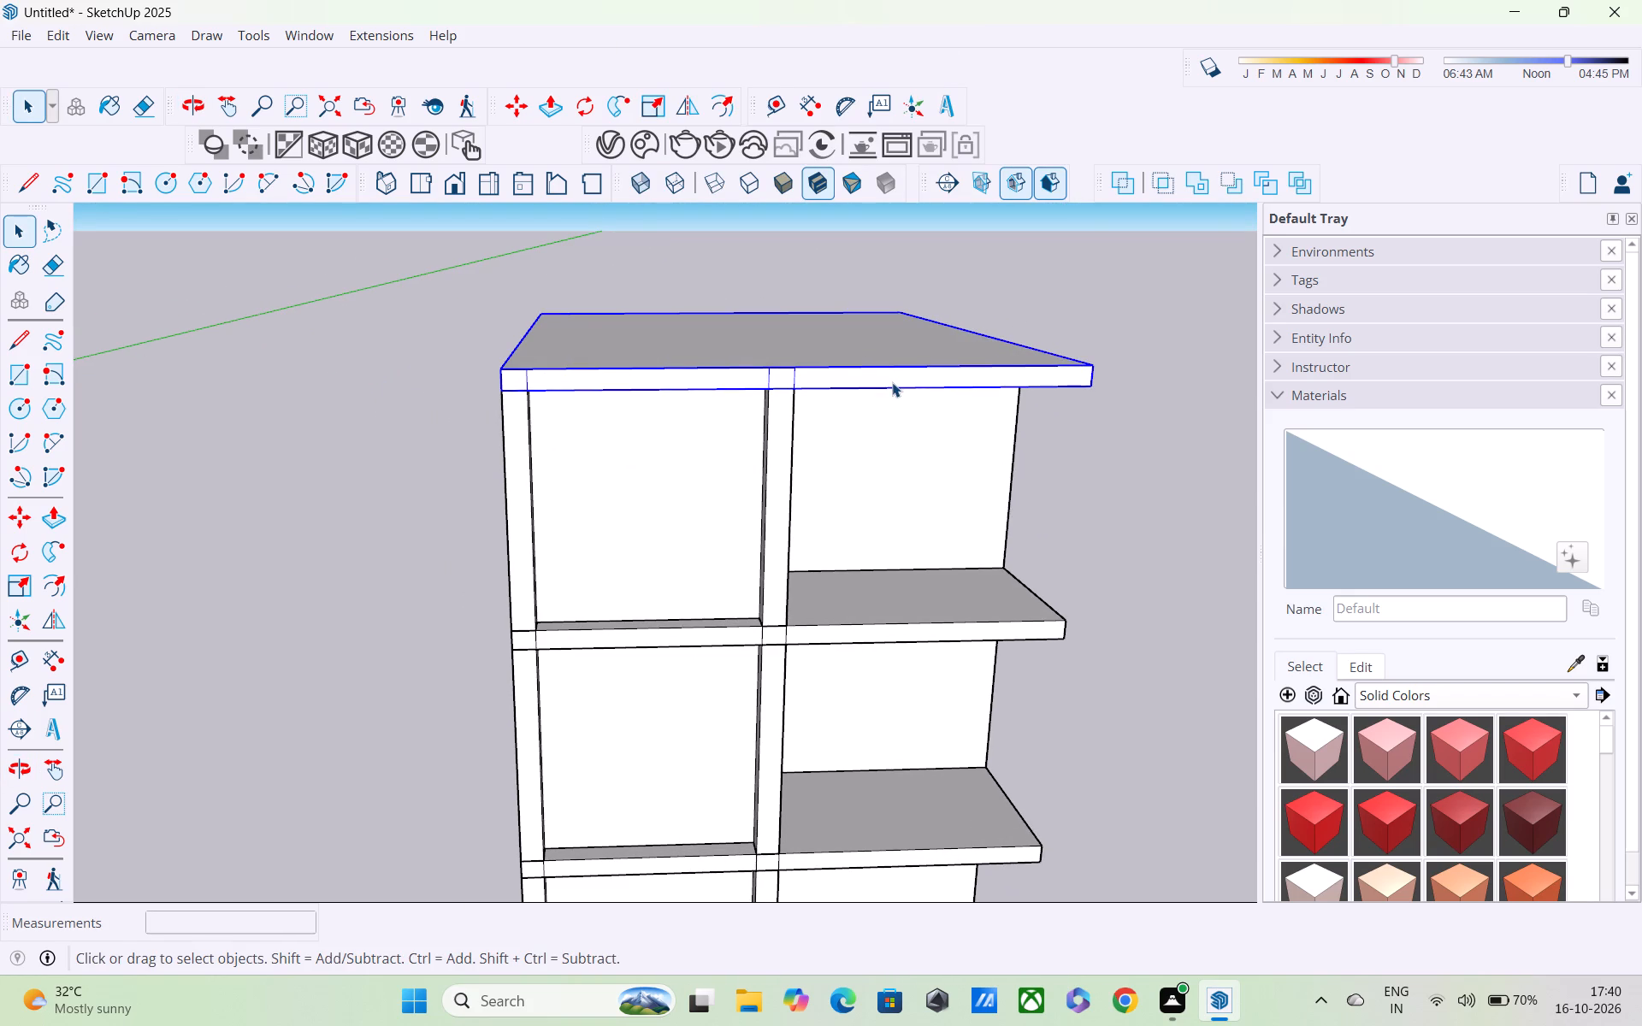
middle_click_drag(892, 384, 892, 504)
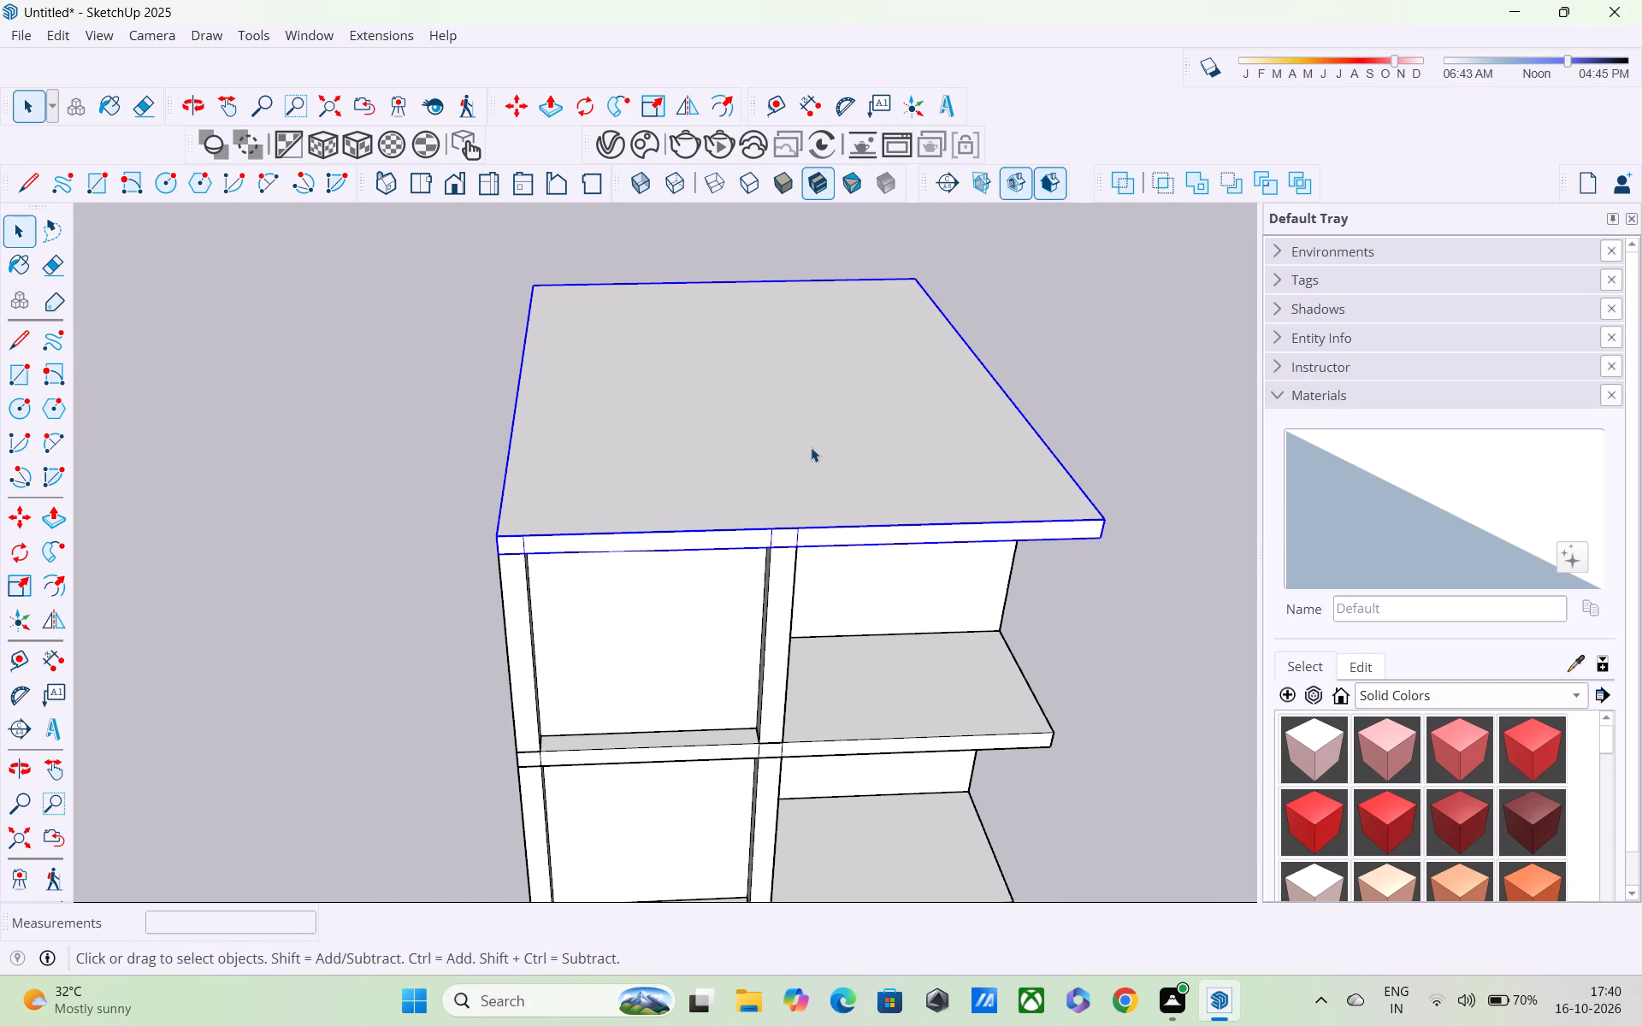
middle_click_drag(806, 443, 852, 637)
scroll(837, 551, "up", 4)
middle_click_drag(825, 598, 801, 540)
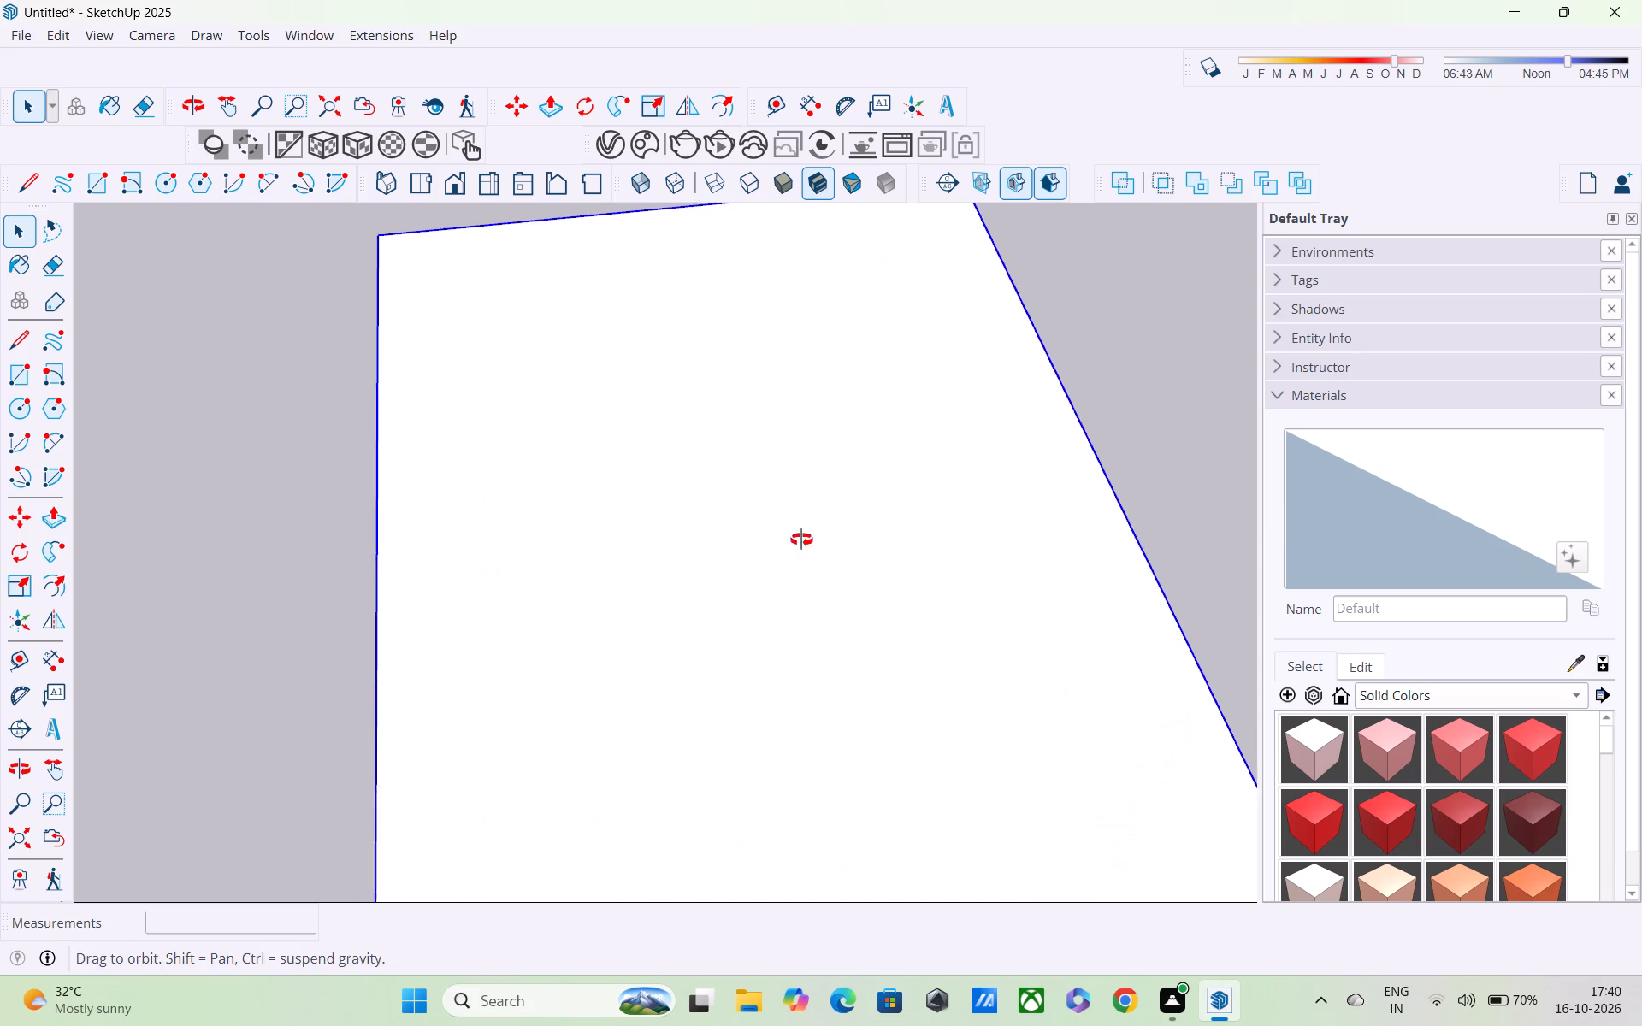
middle_click_drag(801, 540, 720, 349)
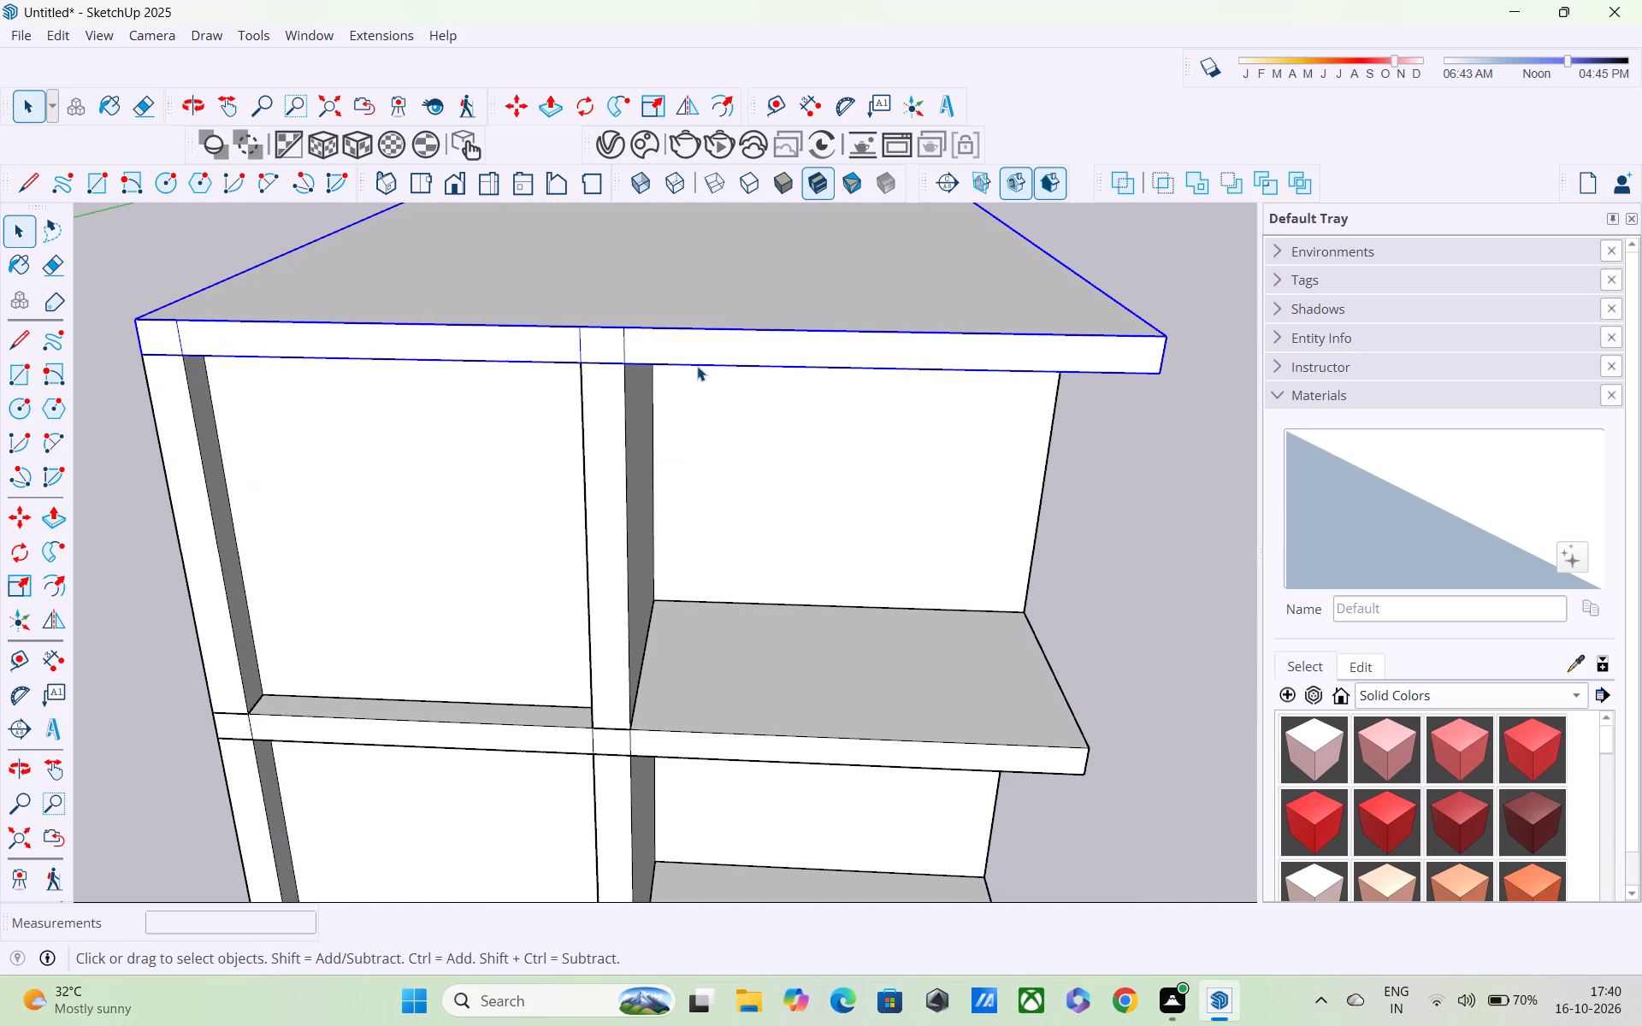
middle_click_drag(697, 366, 699, 410)
scroll(699, 410, "down", 1)
scroll(694, 370, "up", 1)
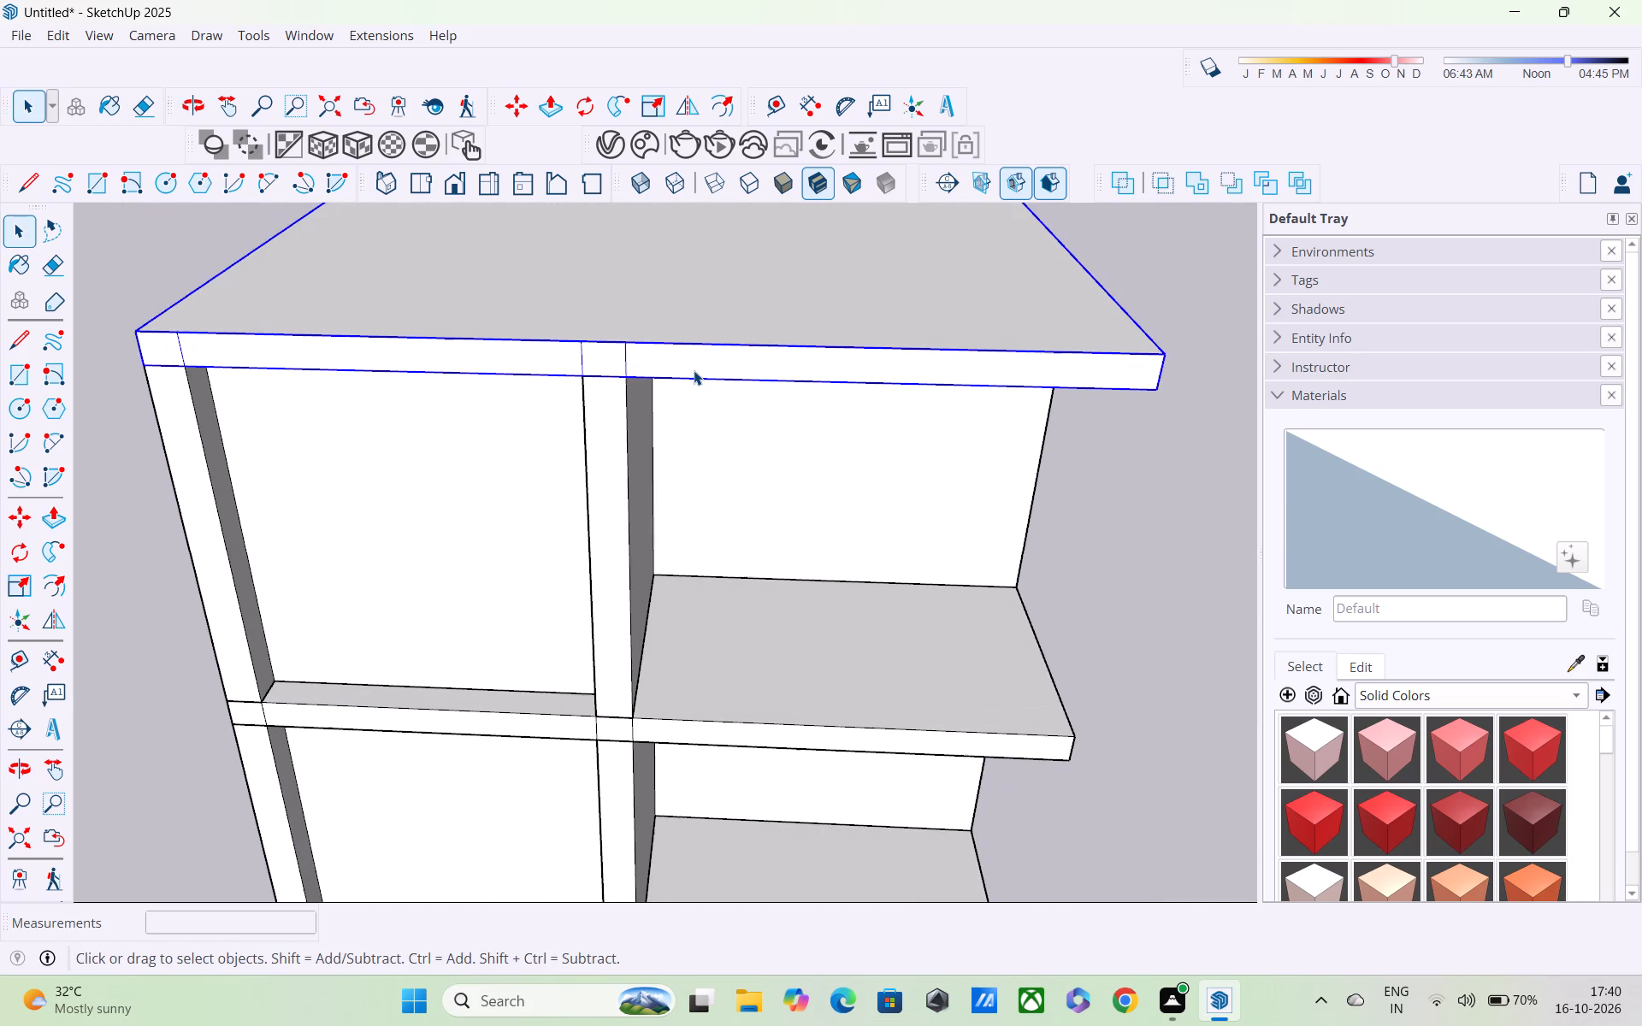
key("p")
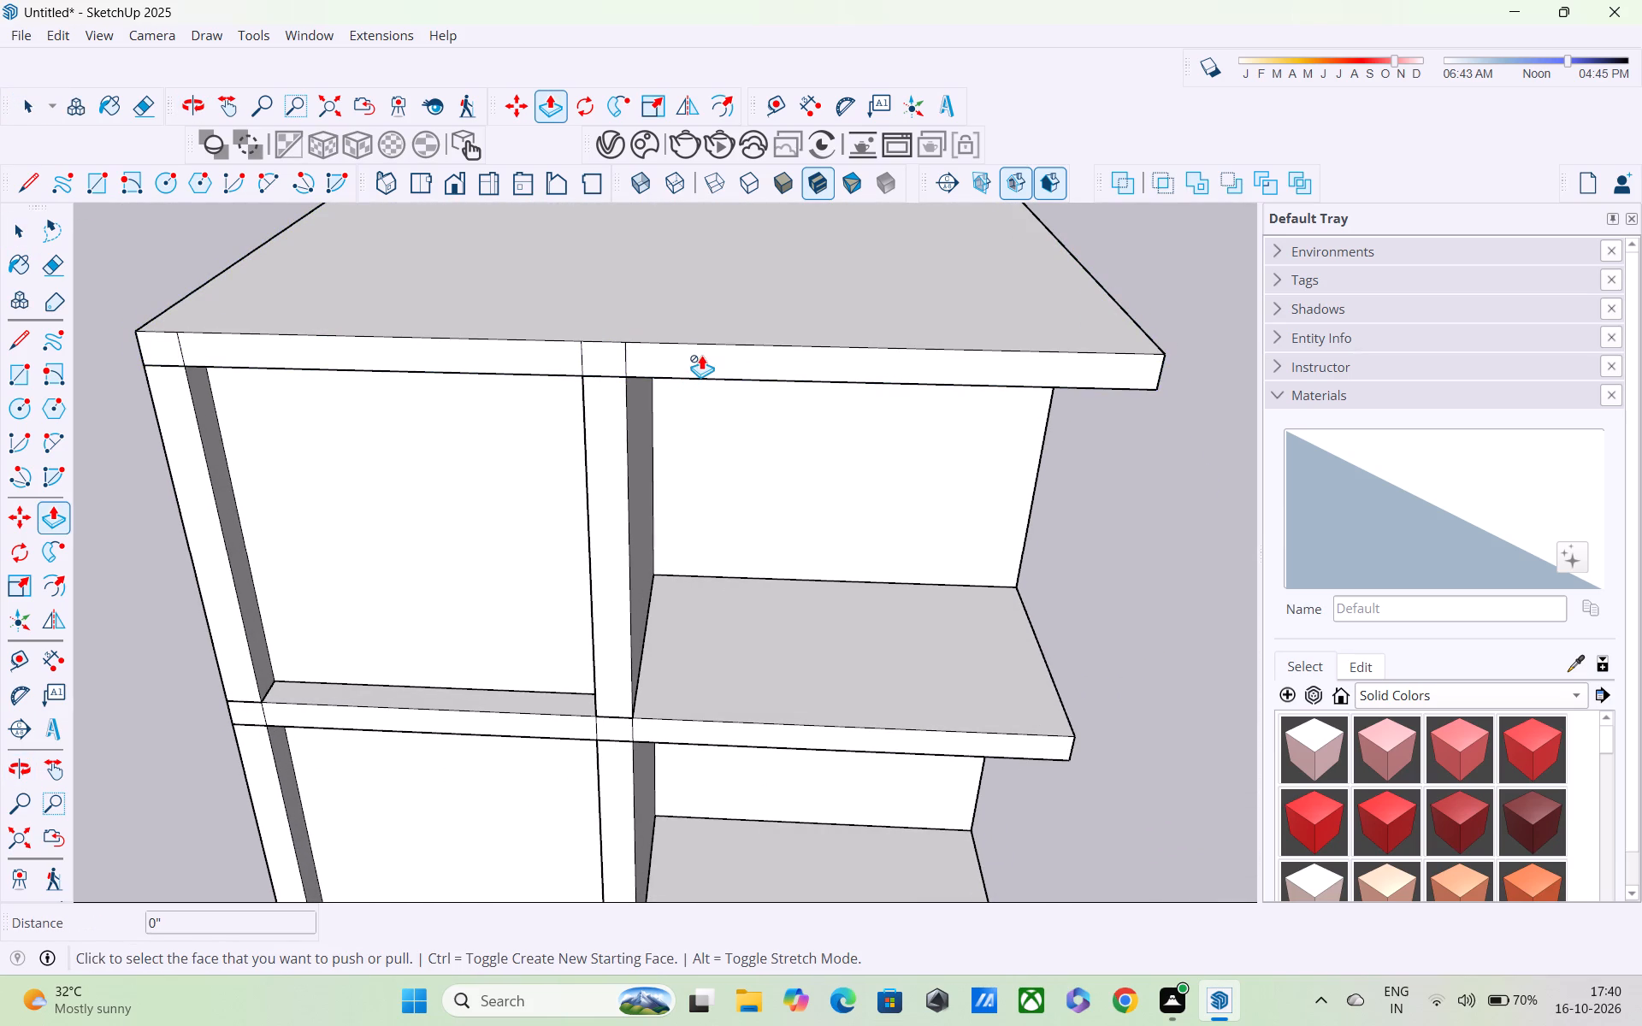
left_click(701, 357)
key("space")
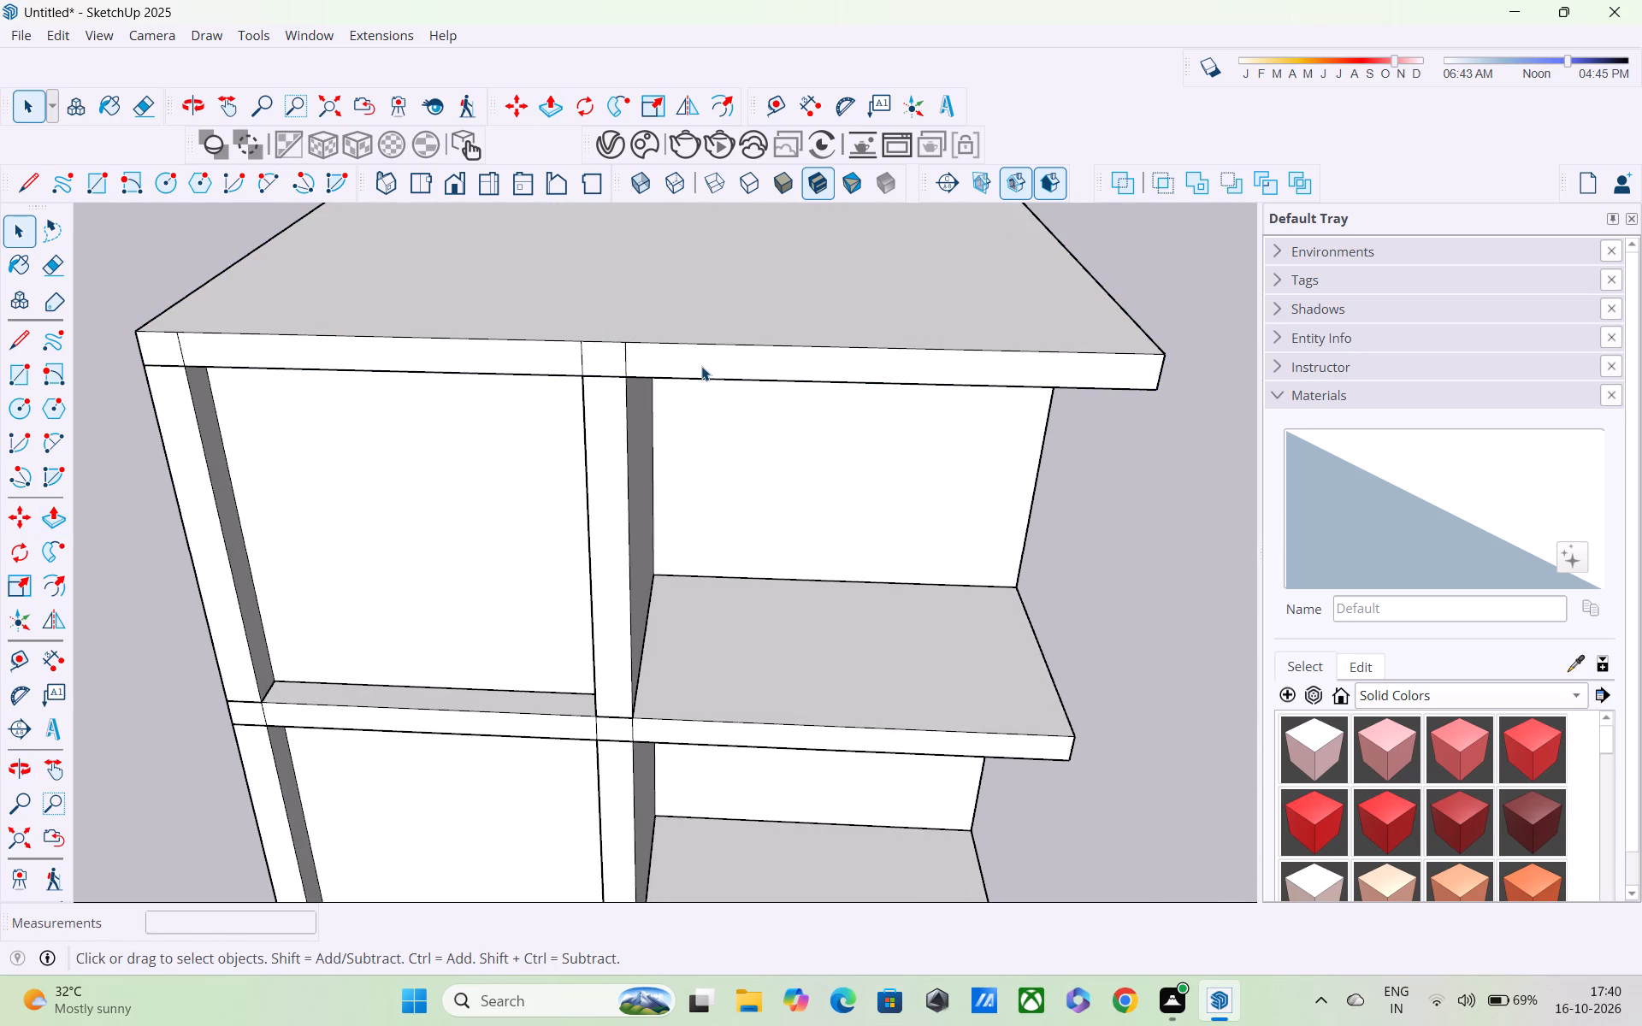
double_click(700, 361)
key("p")
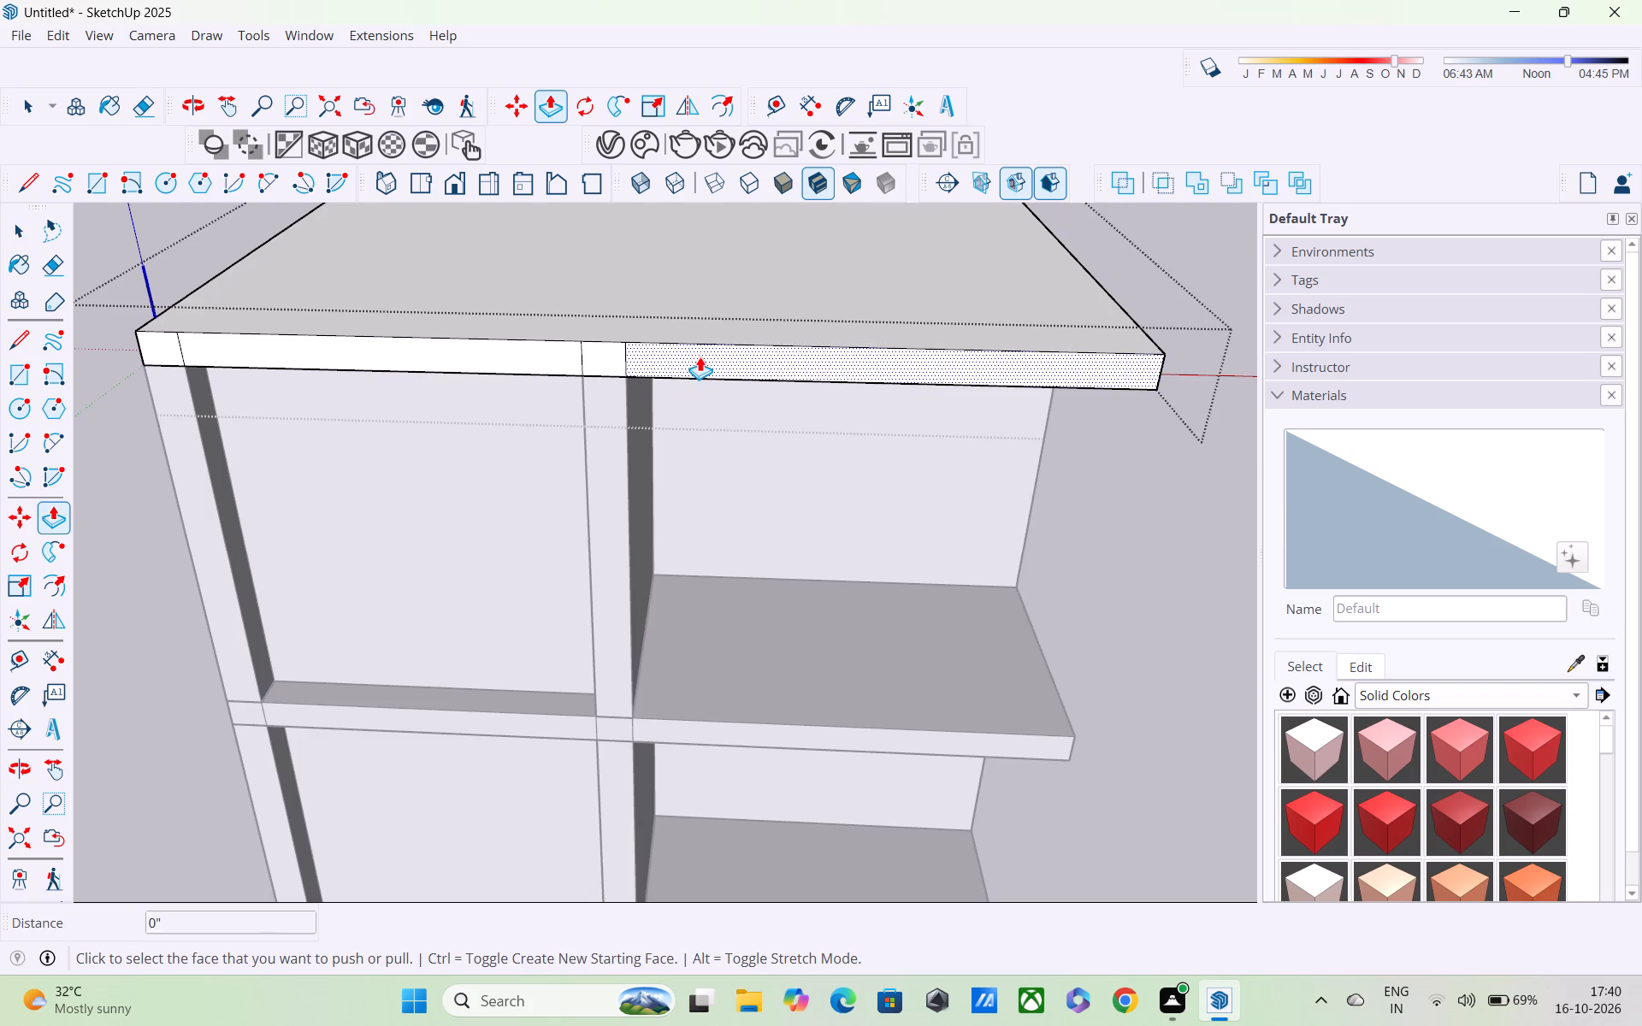
left_click(700, 357)
middle_click_drag(717, 719, 747, 307)
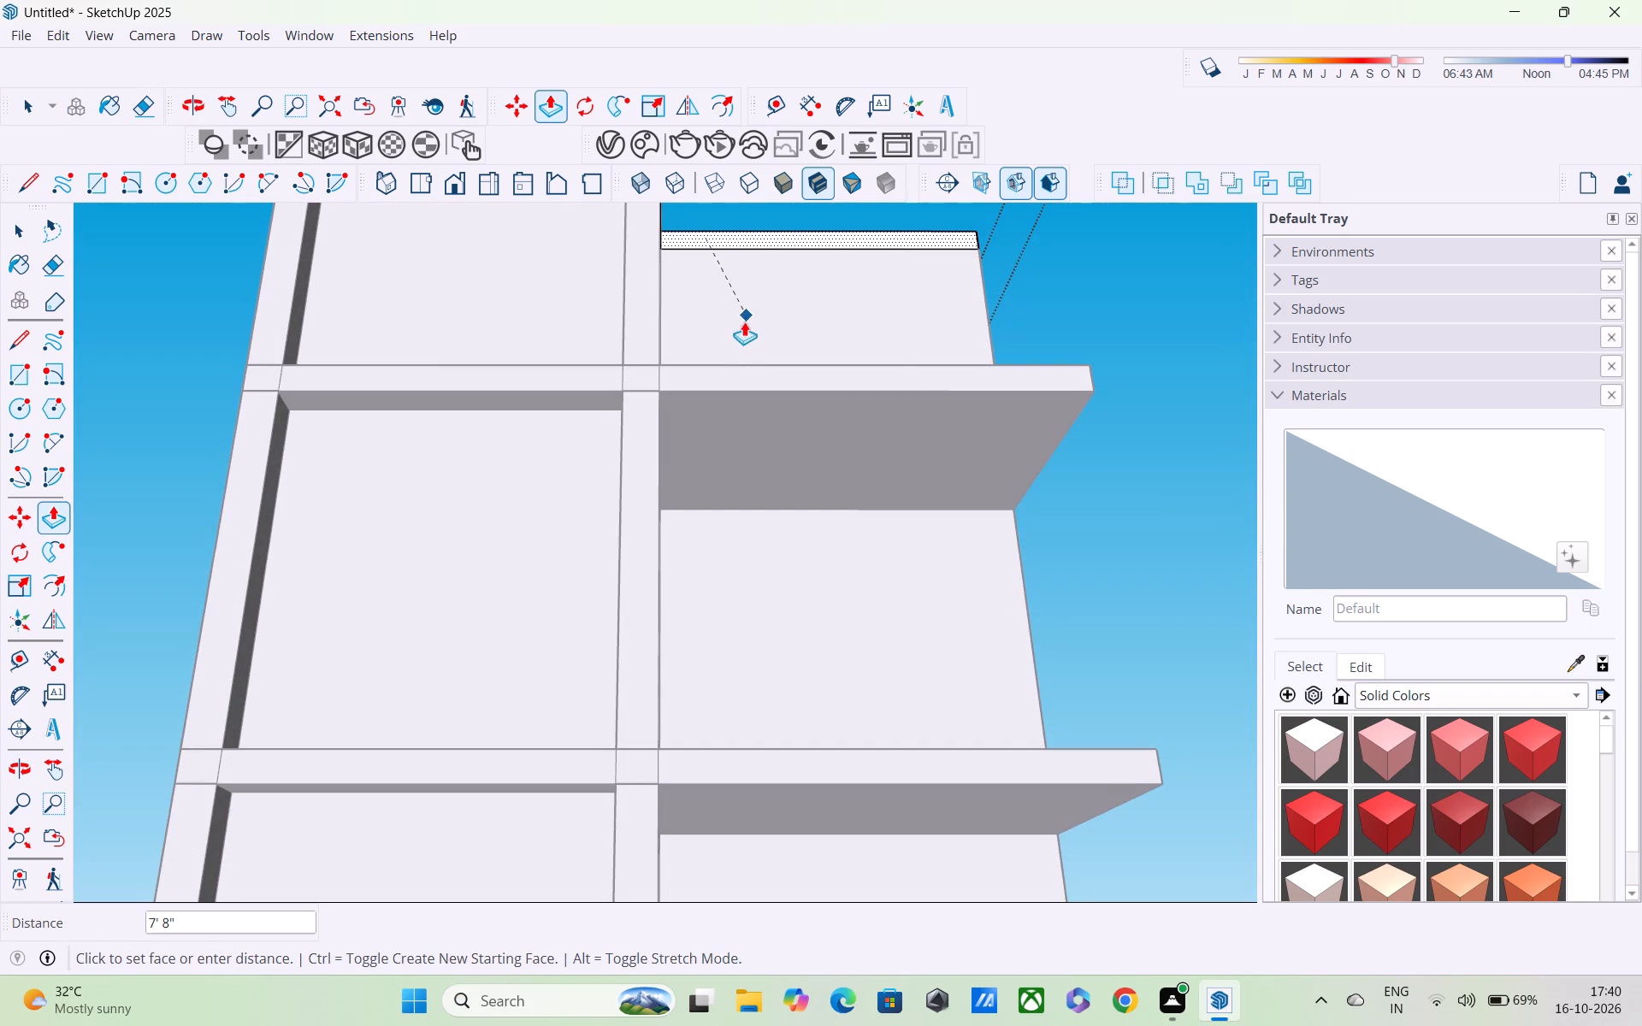
left_click(734, 364)
Extrude the roof slab's front-edge segment over the recess outward 3".
middle_click_drag(732, 364, 751, 431)
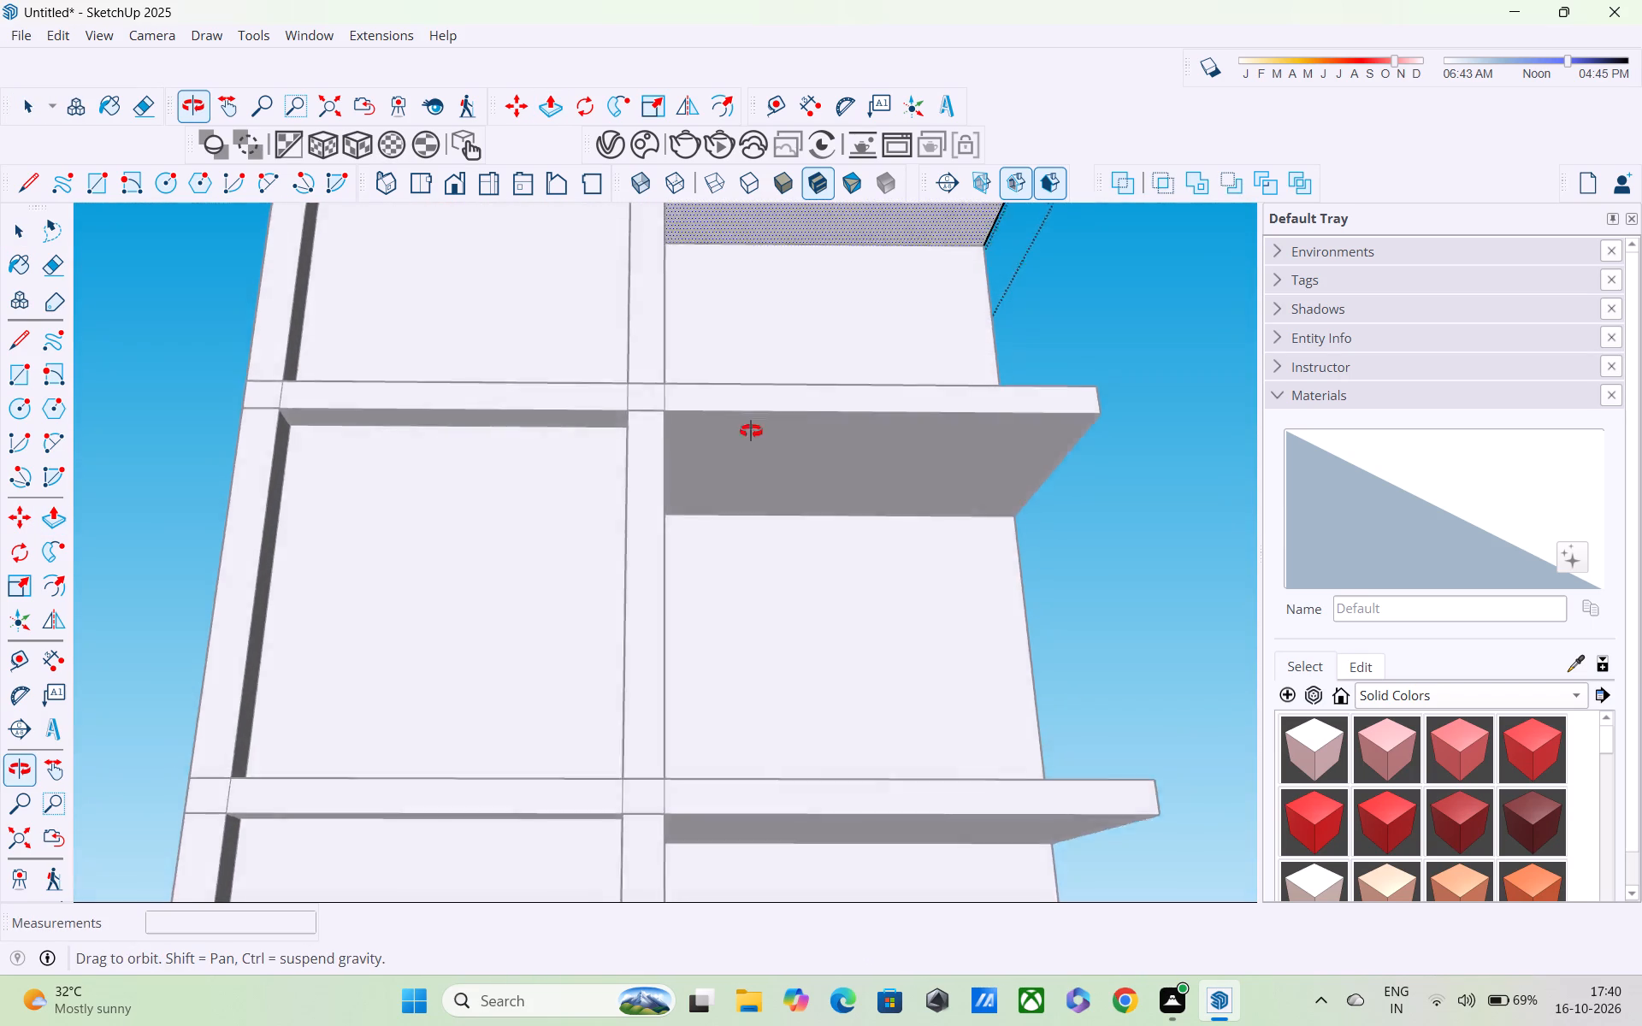
middle_click_drag(751, 431, 834, 720)
scroll(820, 687, "down", 3)
middle_click_drag(775, 616, 506, 548)
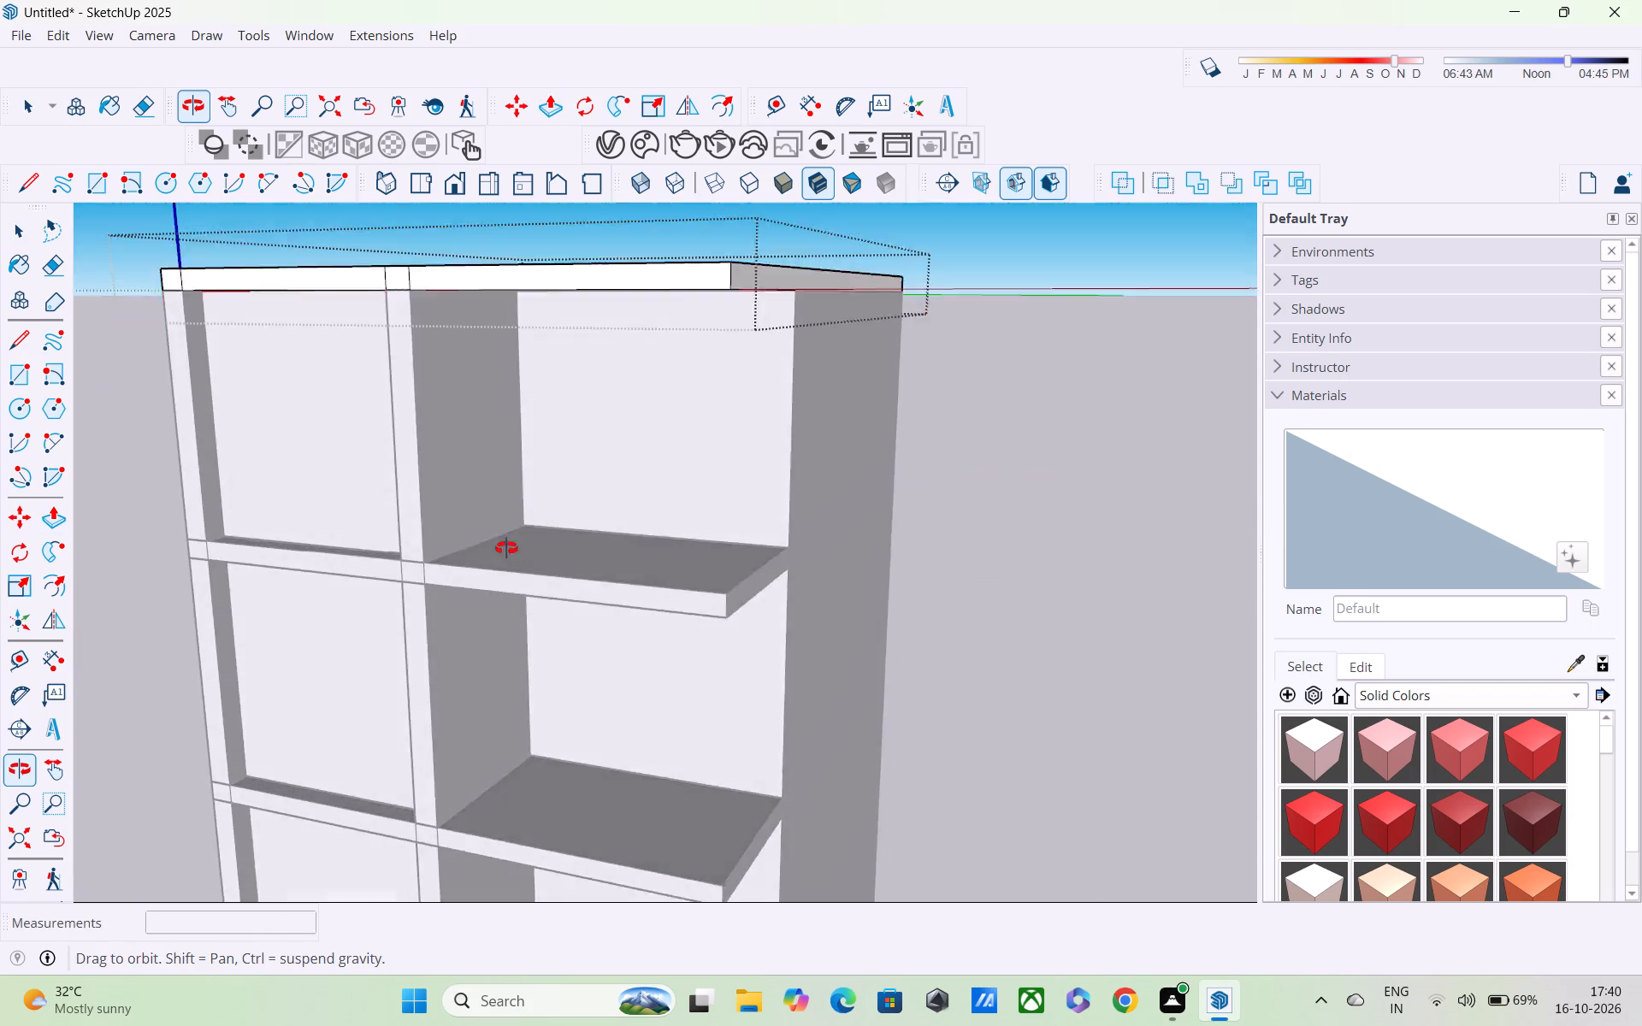
middle_click_drag(506, 548, 622, 629)
left_click(659, 416)
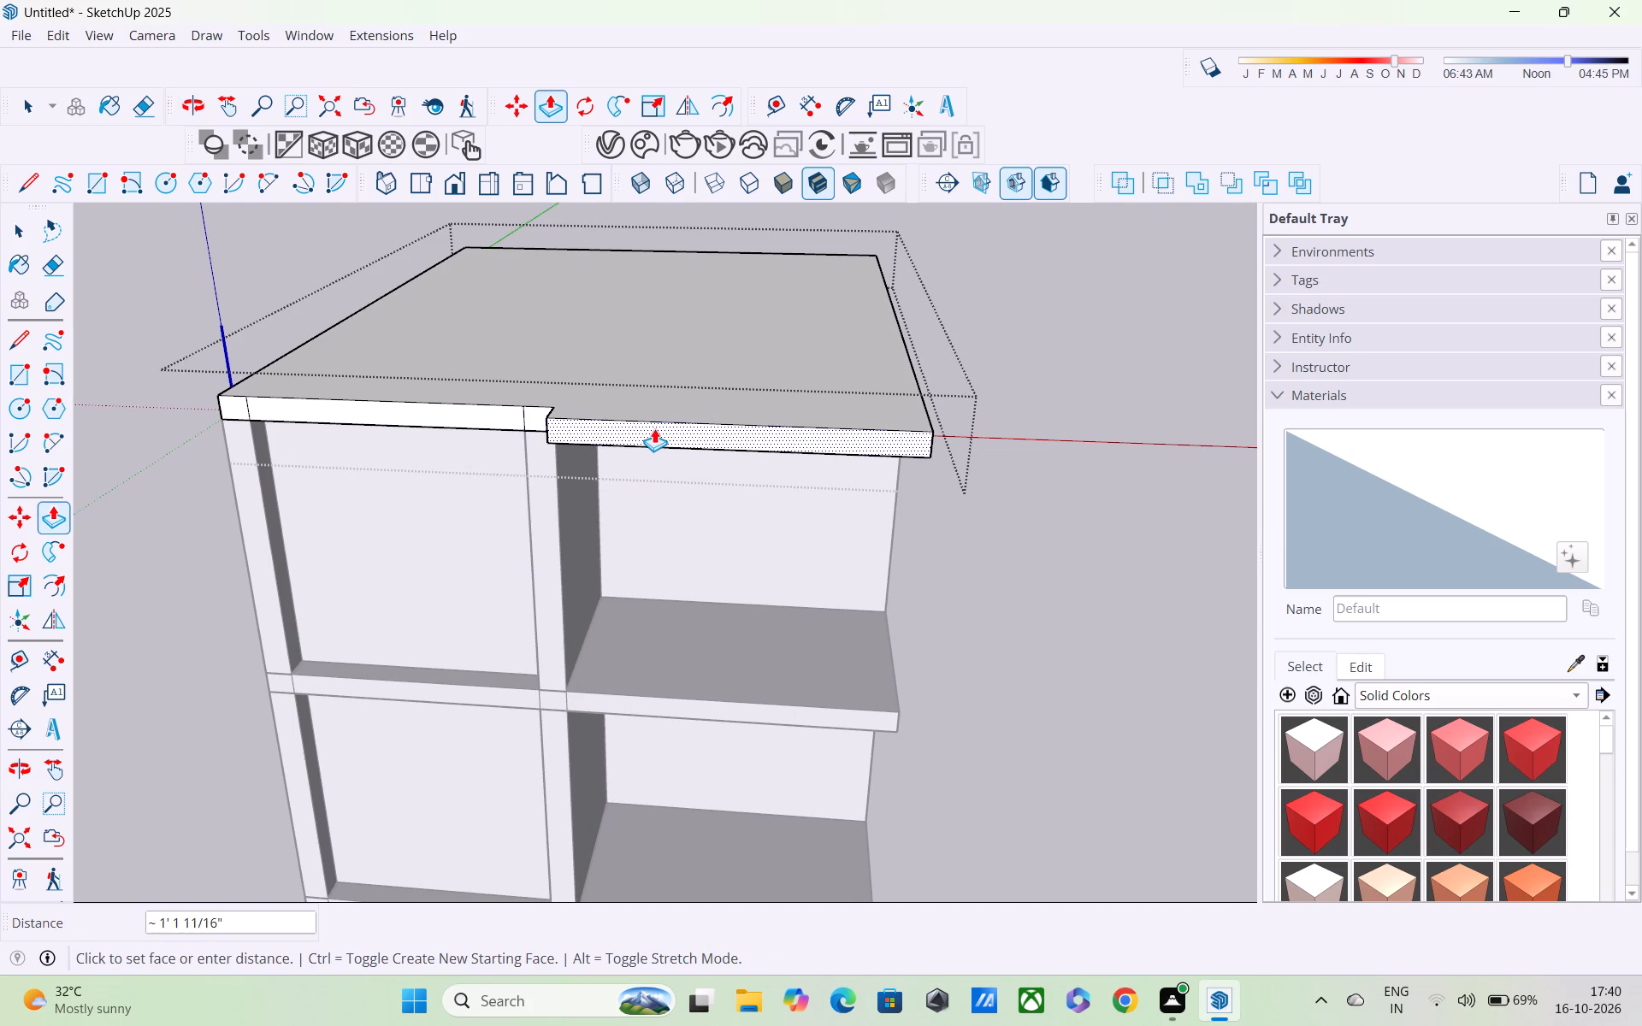
type("3\"")
key("Return")
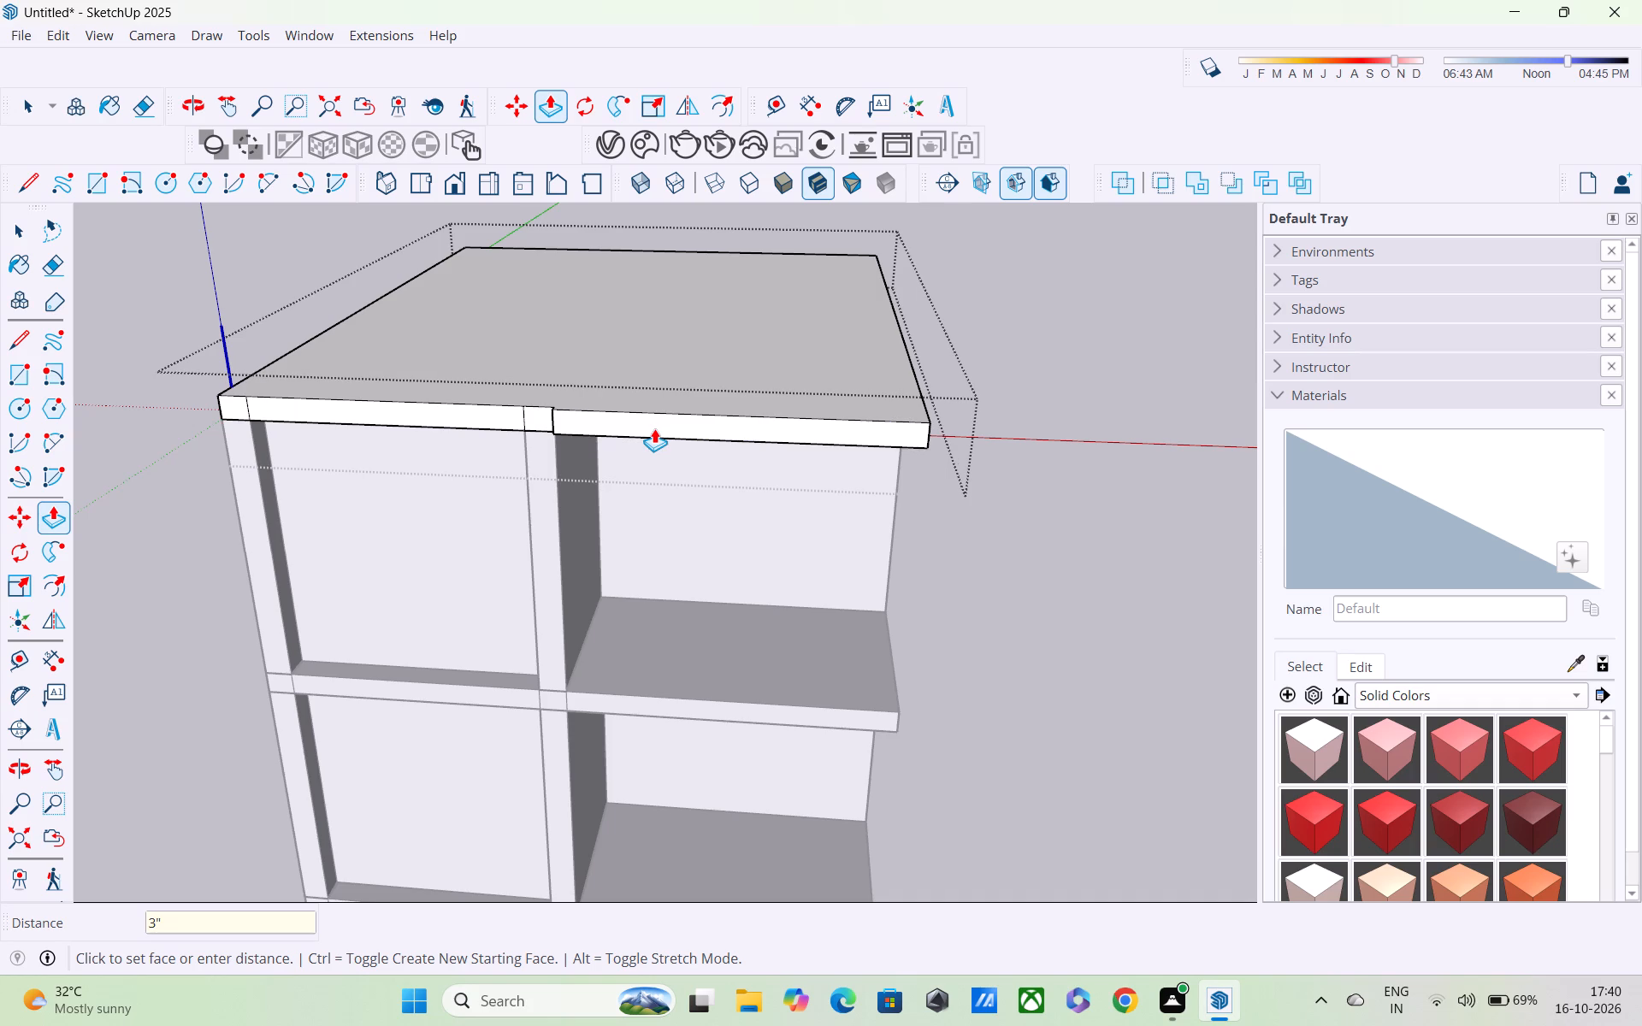
Extrude the roof slab's short front-edge segment above the wall strip beside the recess outward, flush with the extended recess segment.
middle_click_drag(662, 486, 641, 275)
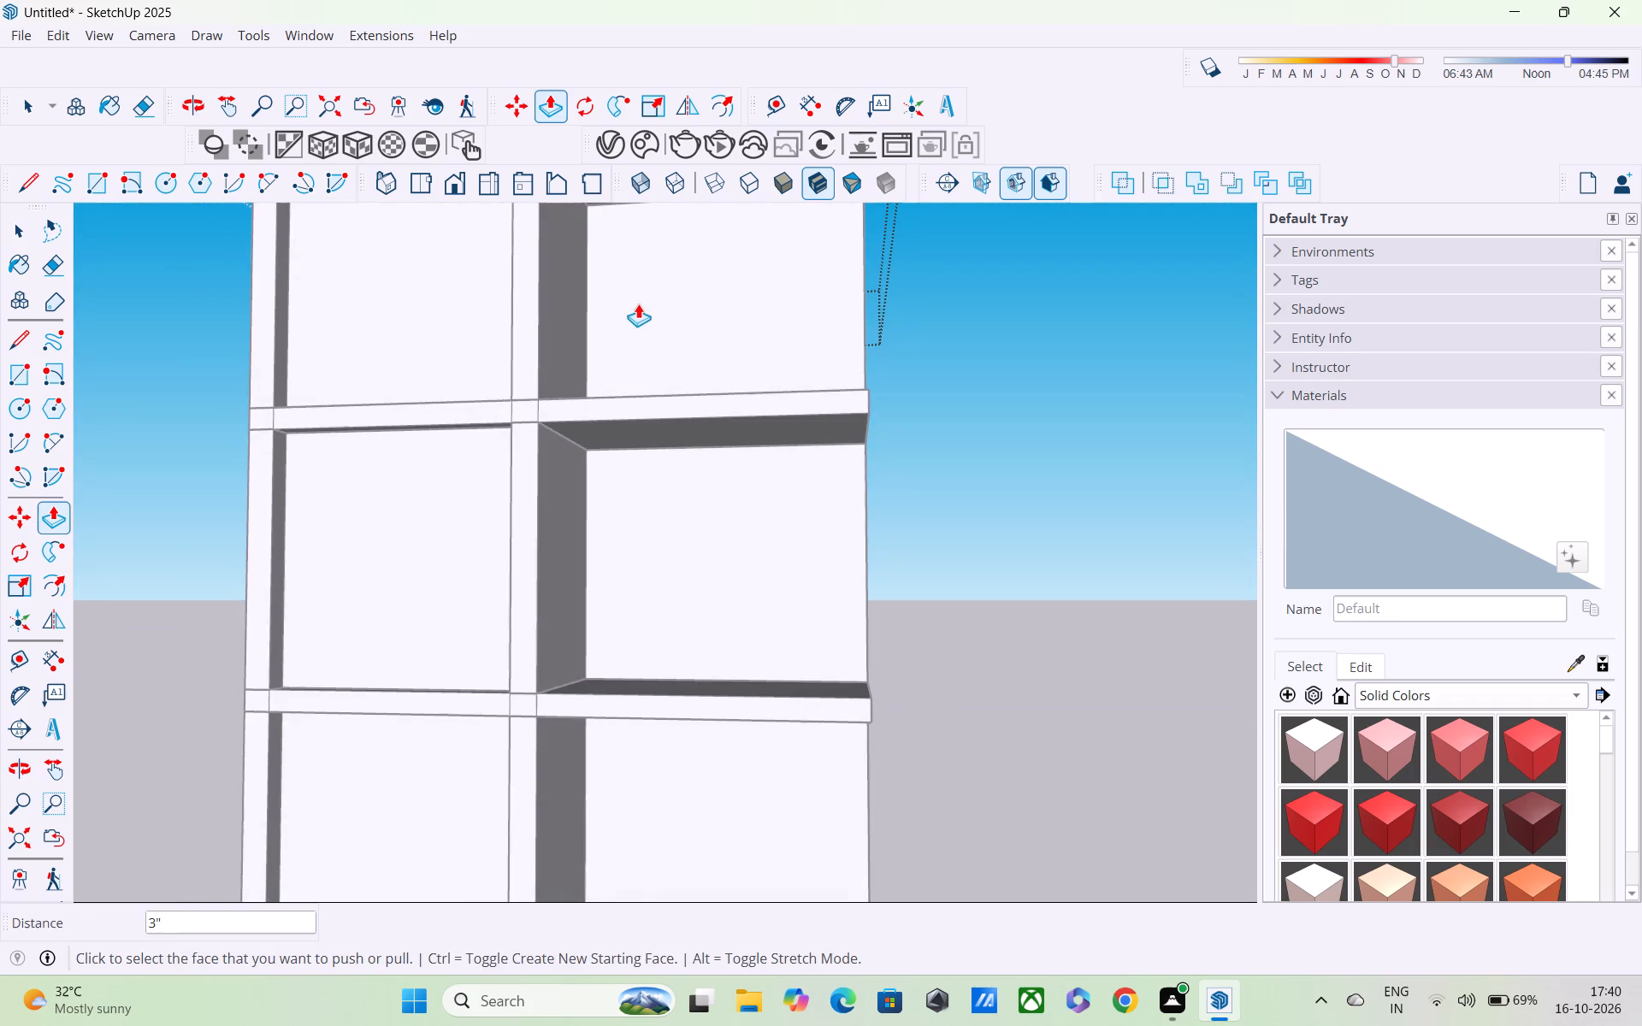
middle_click_drag(638, 304, 681, 610)
middle_click_drag(675, 565, 580, 377)
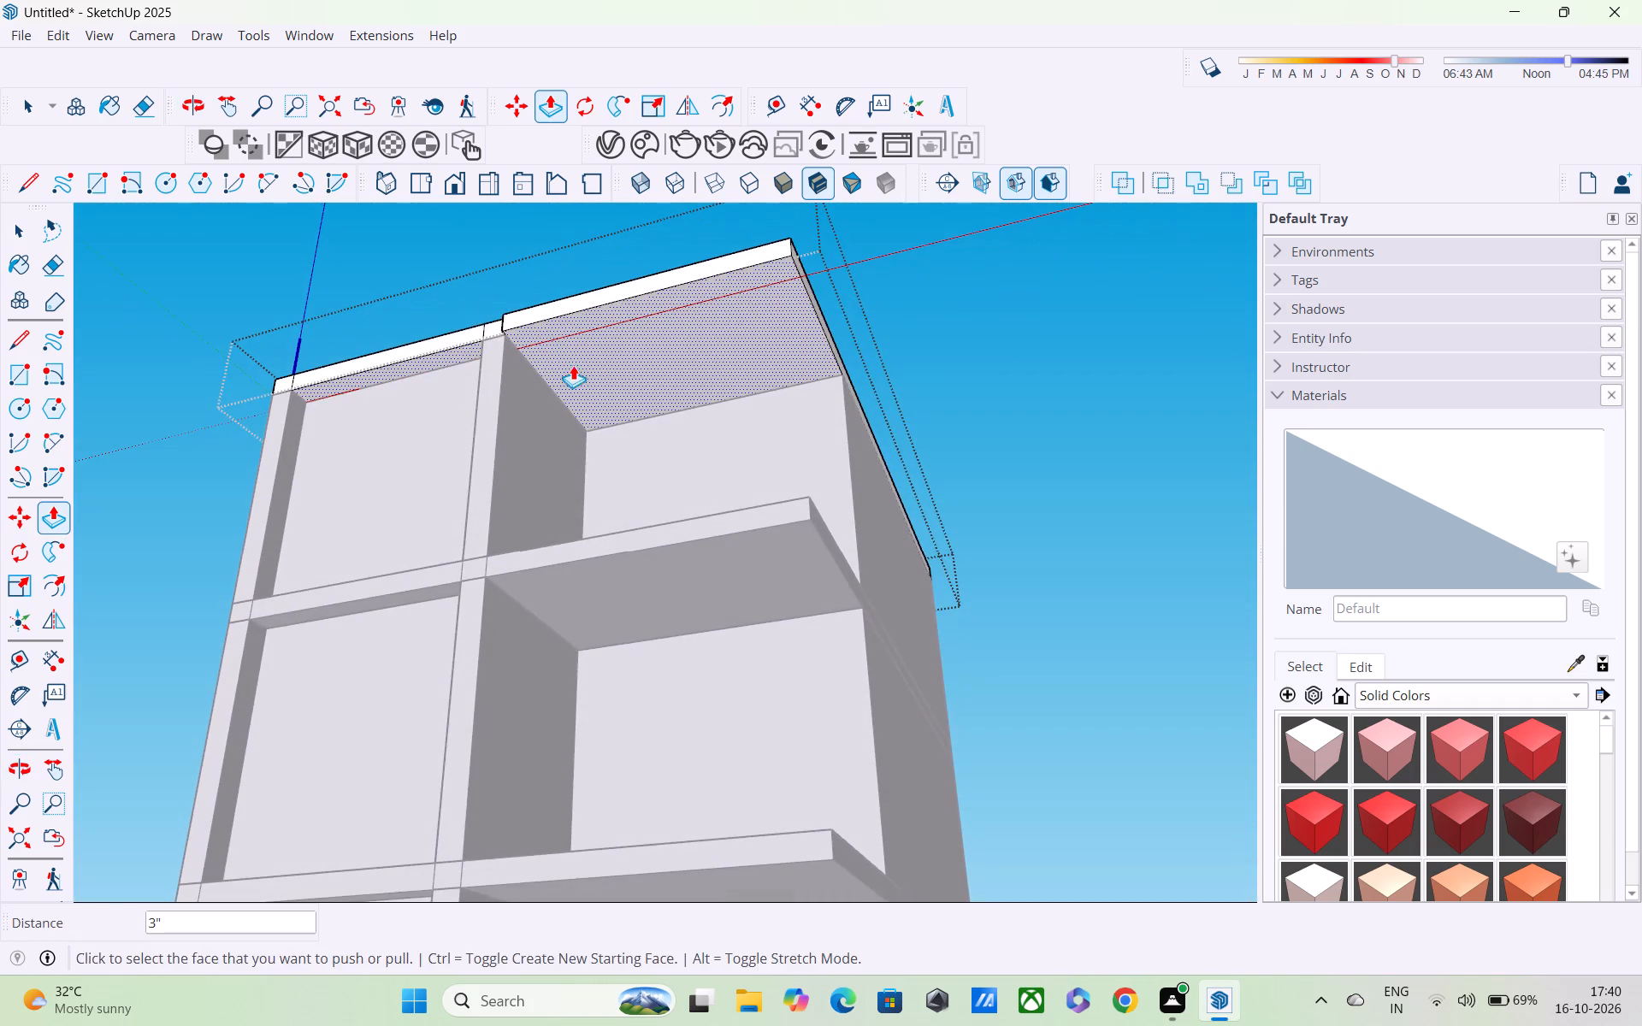
scroll(545, 339, "up", 1)
middle_click_drag(545, 339, 576, 384)
scroll(501, 339, "up", 3)
double_click(502, 333)
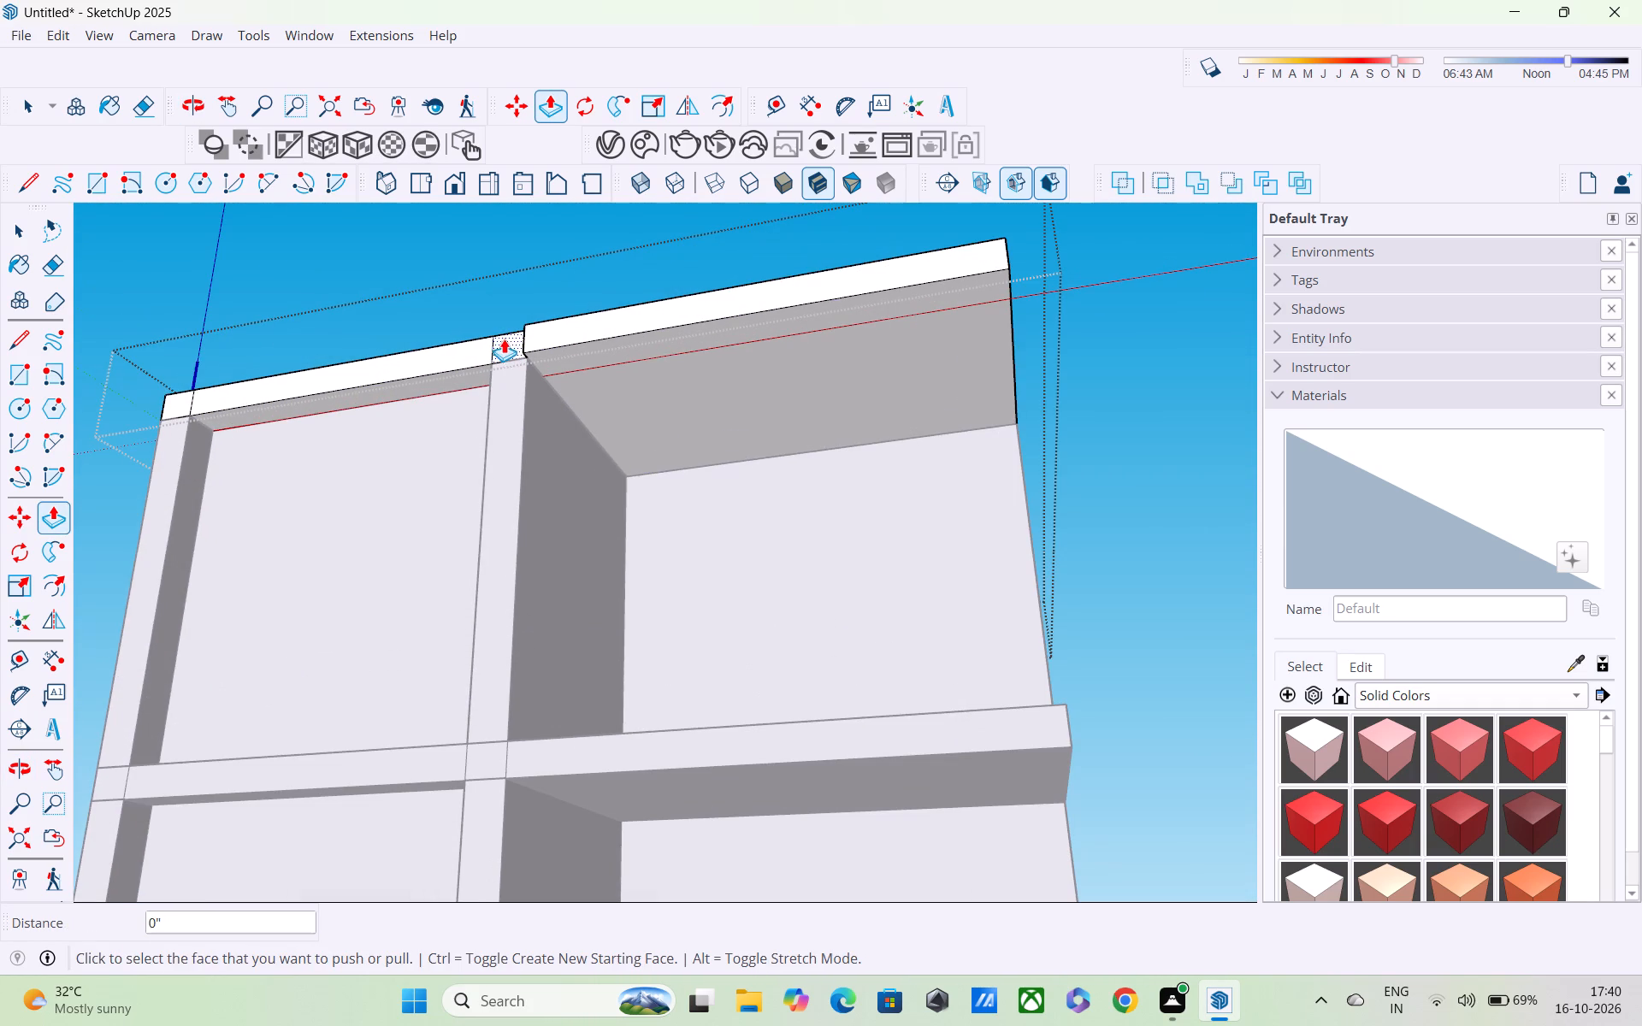
double_click(505, 339)
double_click(508, 341)
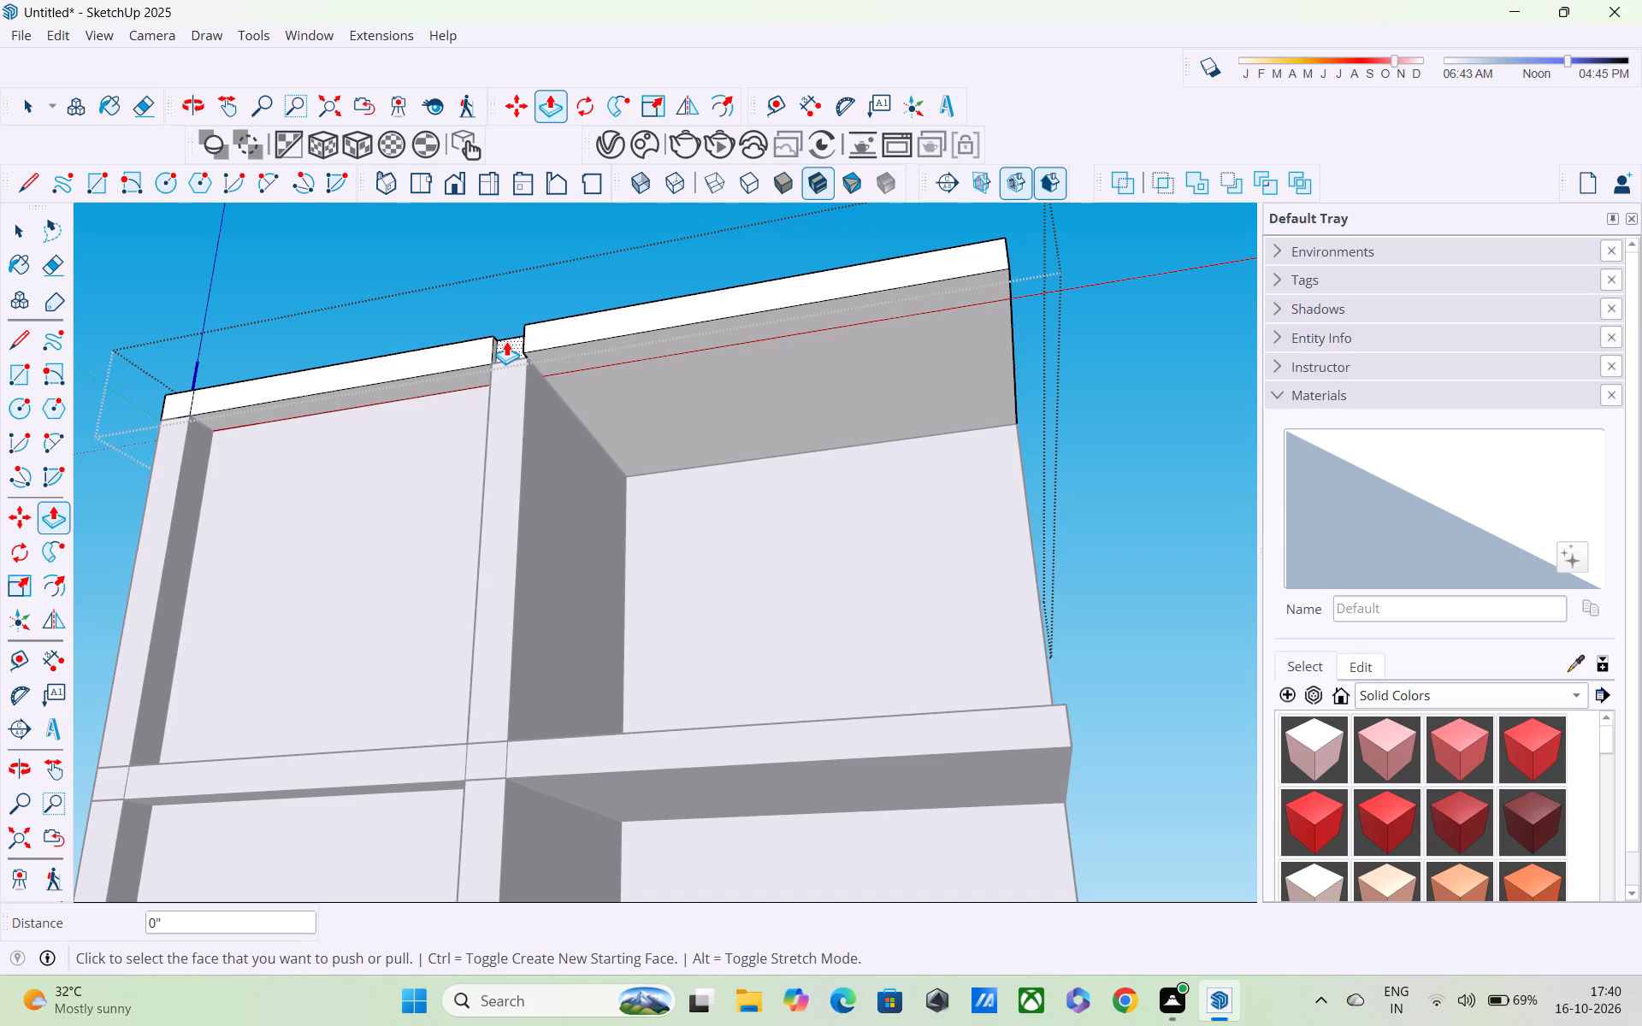
left_click(505, 343)
left_click(528, 327)
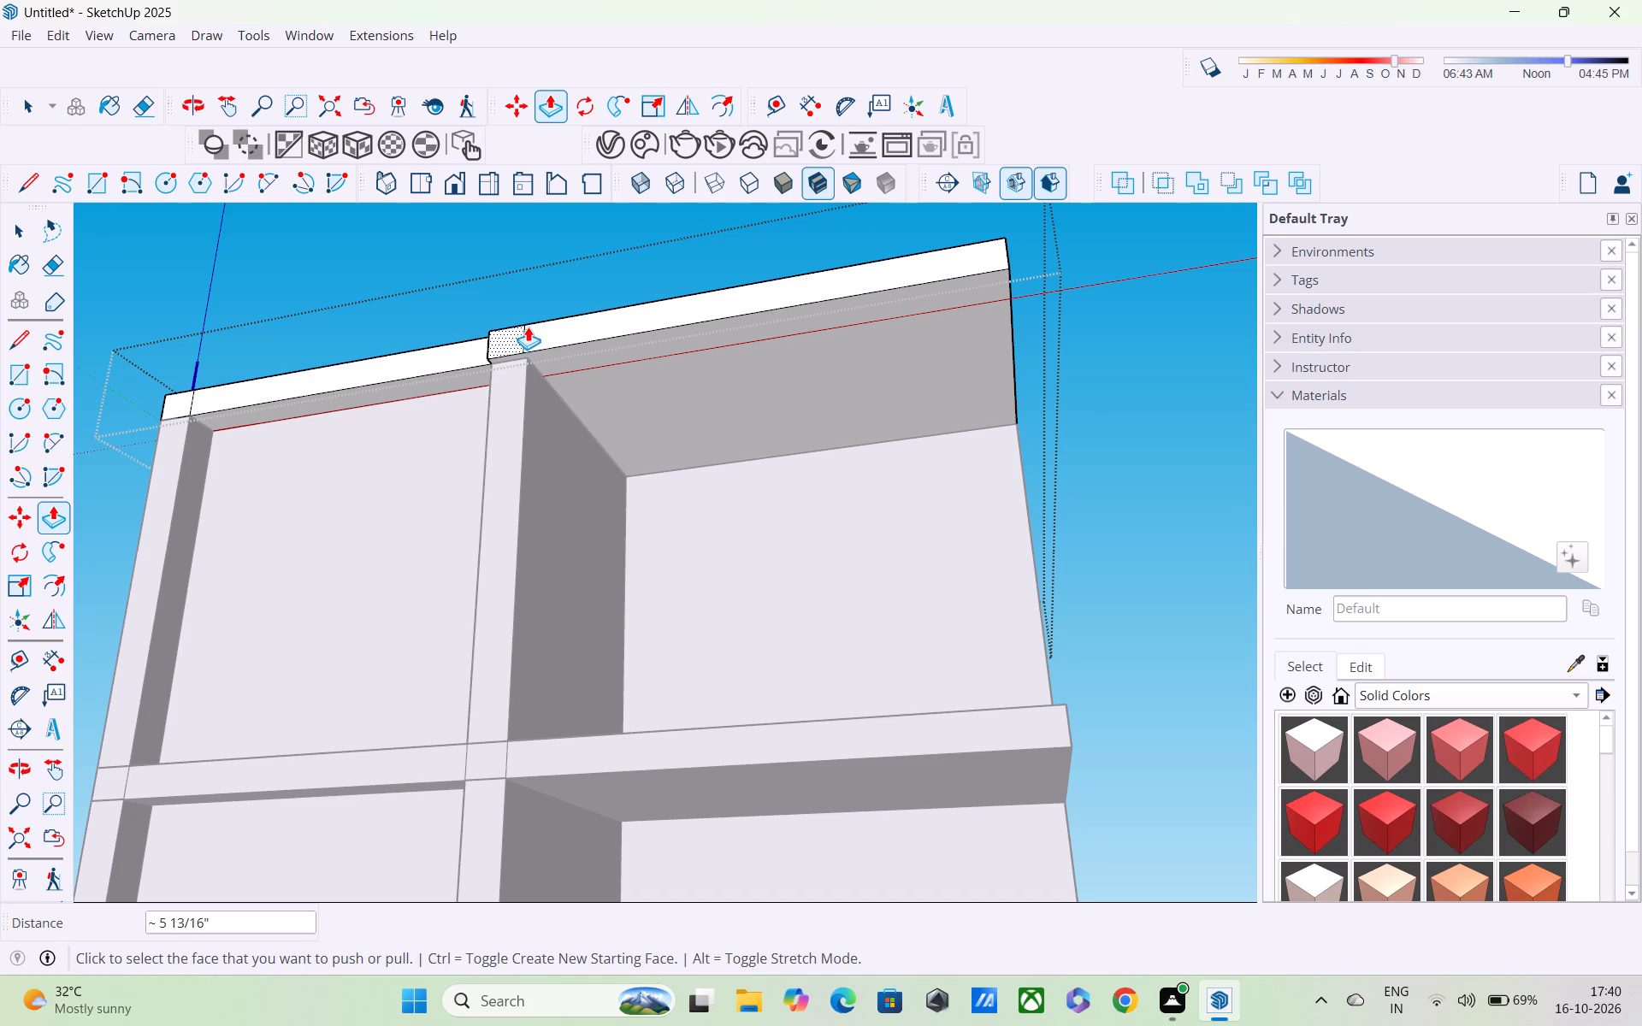
Extrude the roof slab's long middle and short corner front-edge segments outward 3", flush with the rest of the extended edge.
left_click(436, 351)
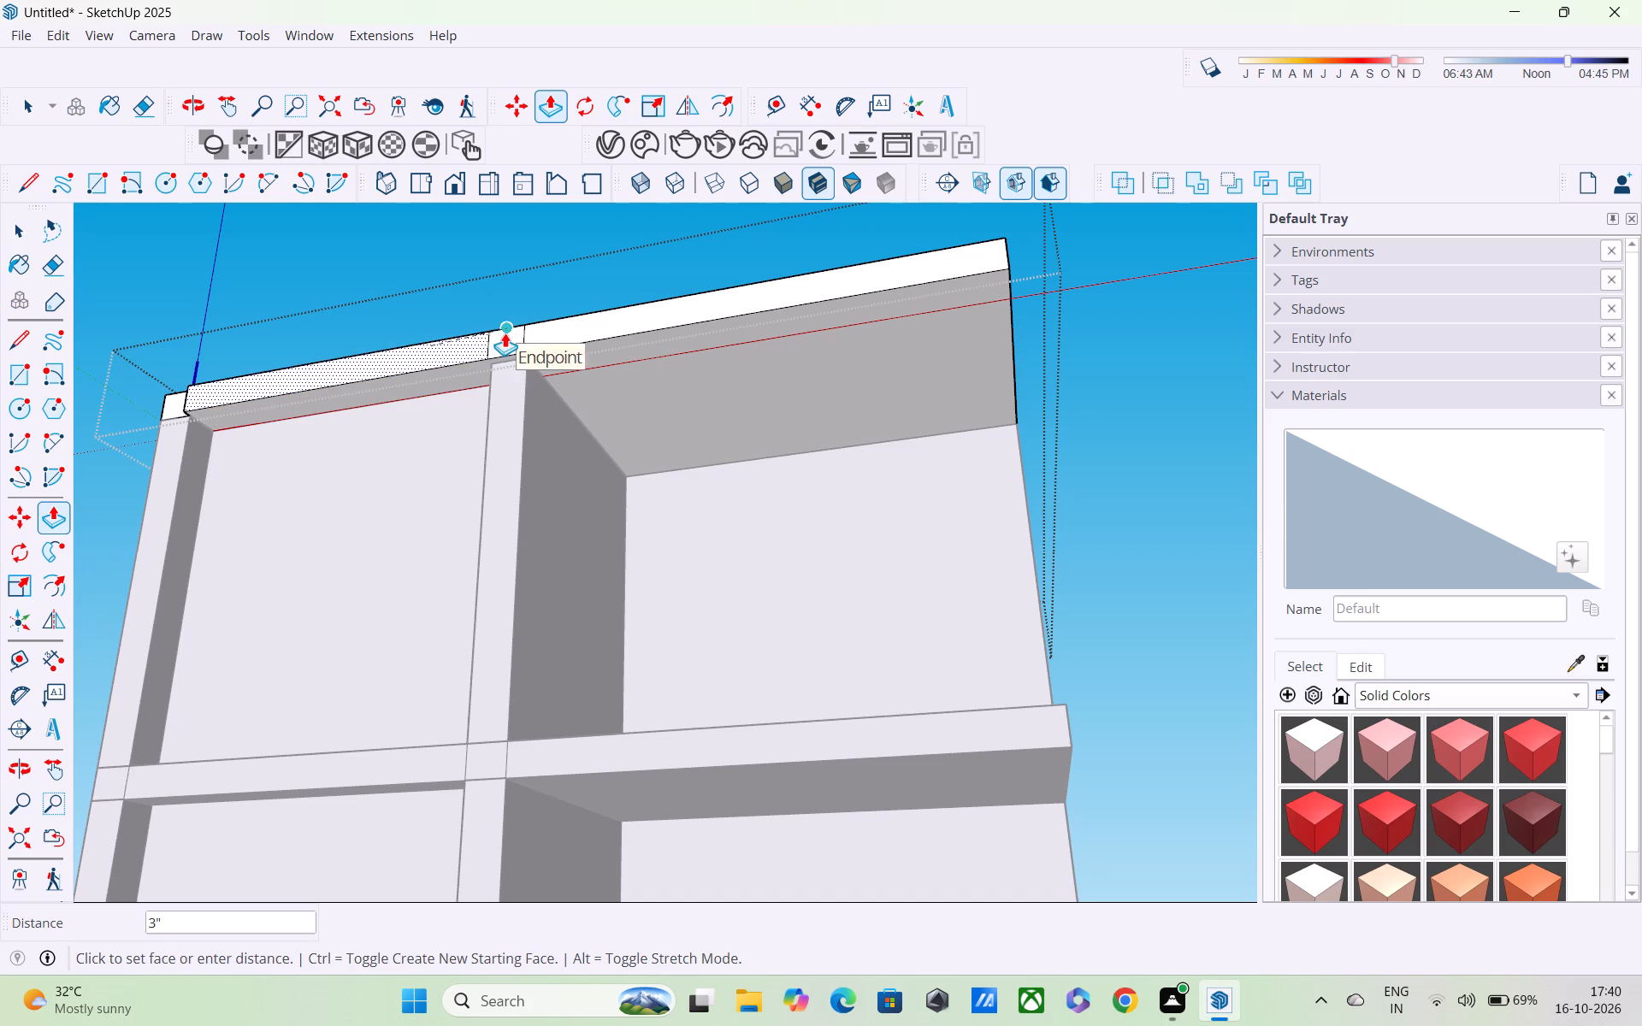
left_click(505, 333)
middle_click_drag(449, 357, 741, 277)
middle_click_drag(474, 276, 552, 450)
middle_click_drag(555, 457, 600, 596, "shift")
scroll(446, 385, "up", 2)
left_click(446, 384)
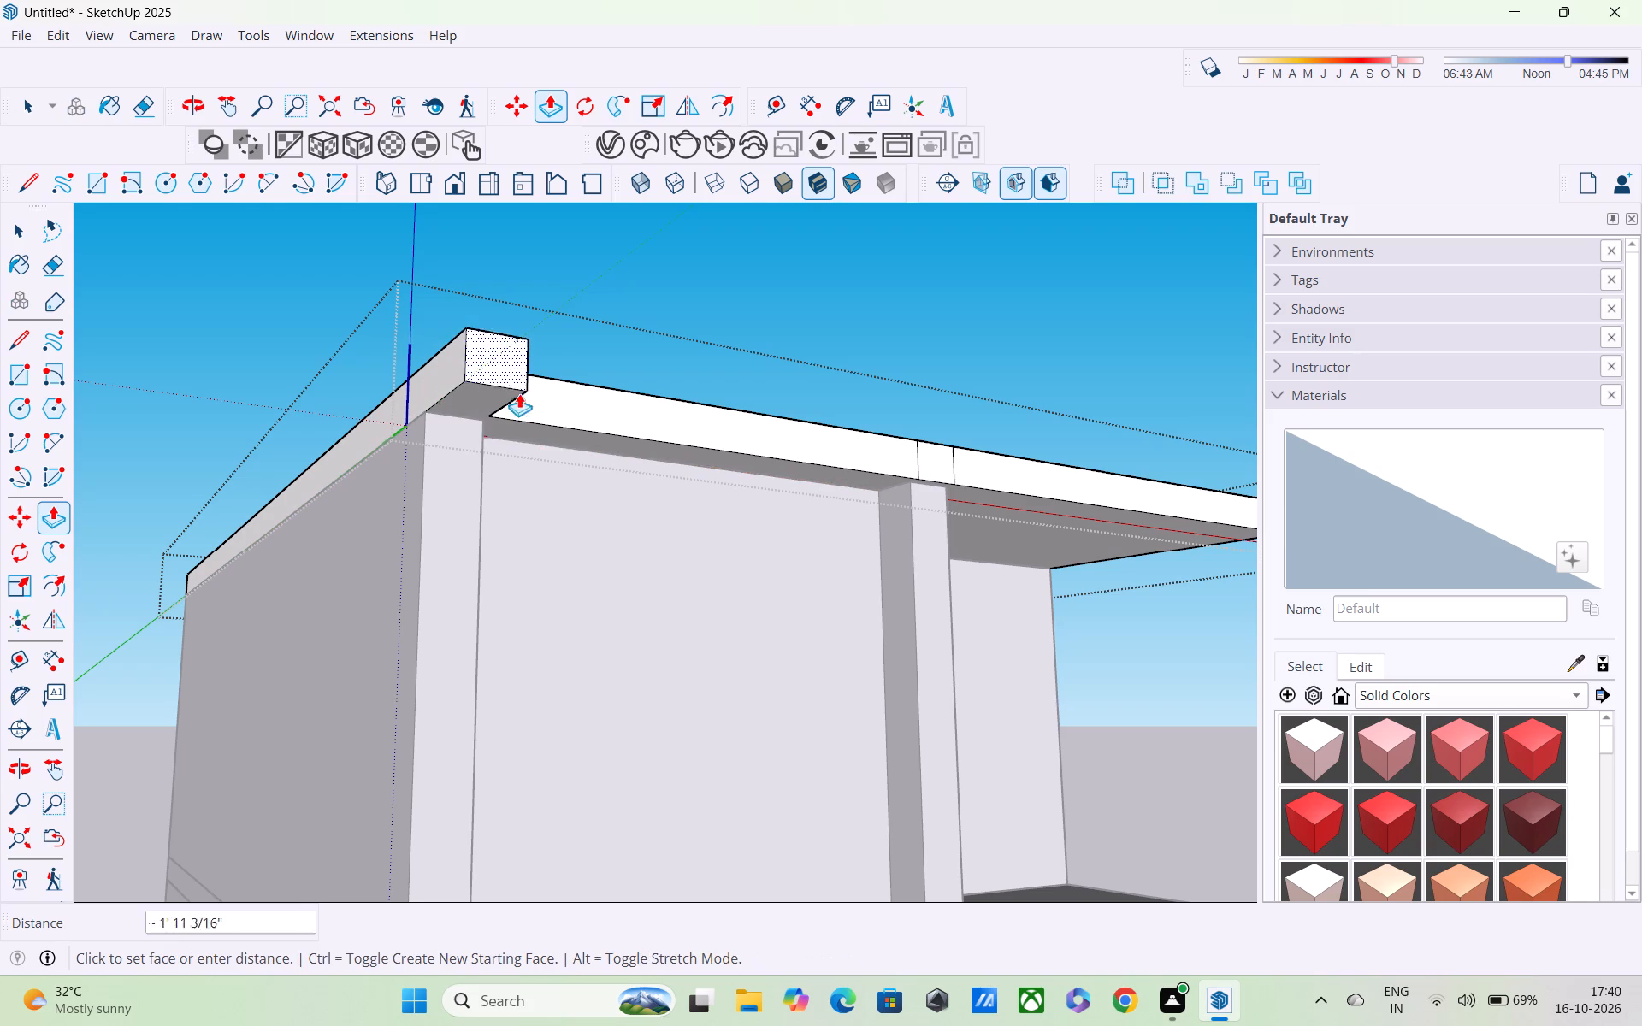
left_click(535, 407)
Examine the roof slab's extended front edge against the wall strips and the full five-storey facade.
scroll(557, 408, "down", 4)
middle_click_drag(557, 408, 293, 417)
scroll(293, 417, "down", 5)
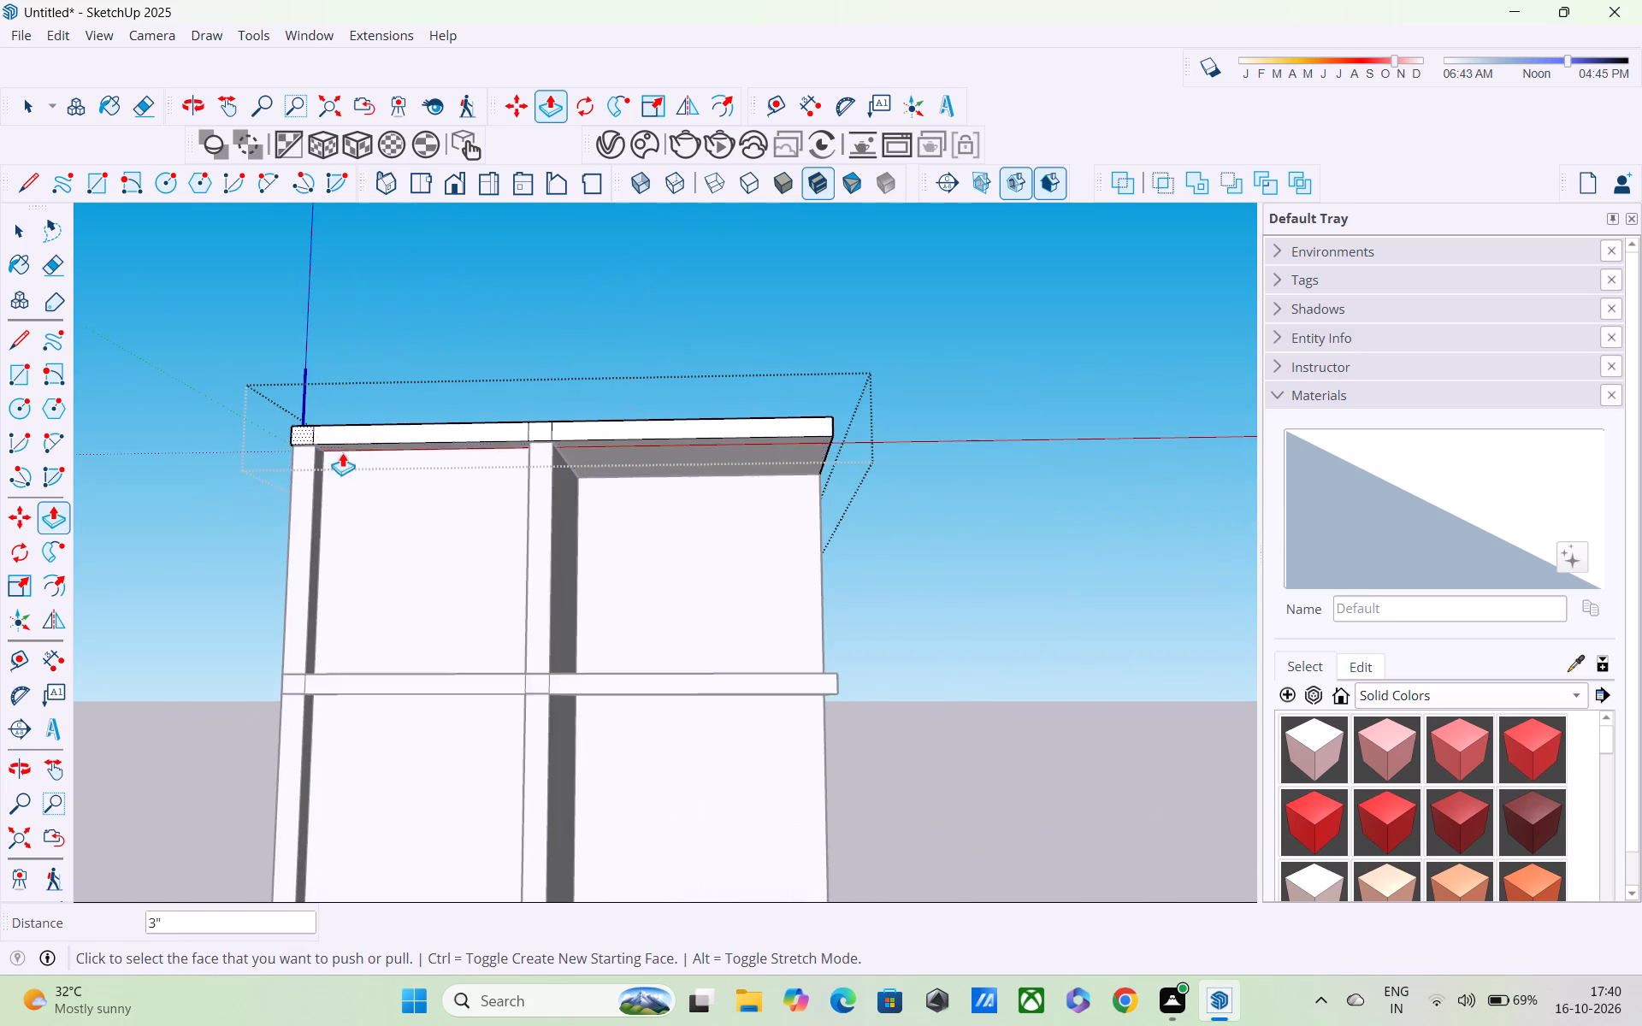
middle_click_drag(412, 506, 316, 329)
scroll(316, 328, "up", 1)
scroll(320, 332, "down", 10)
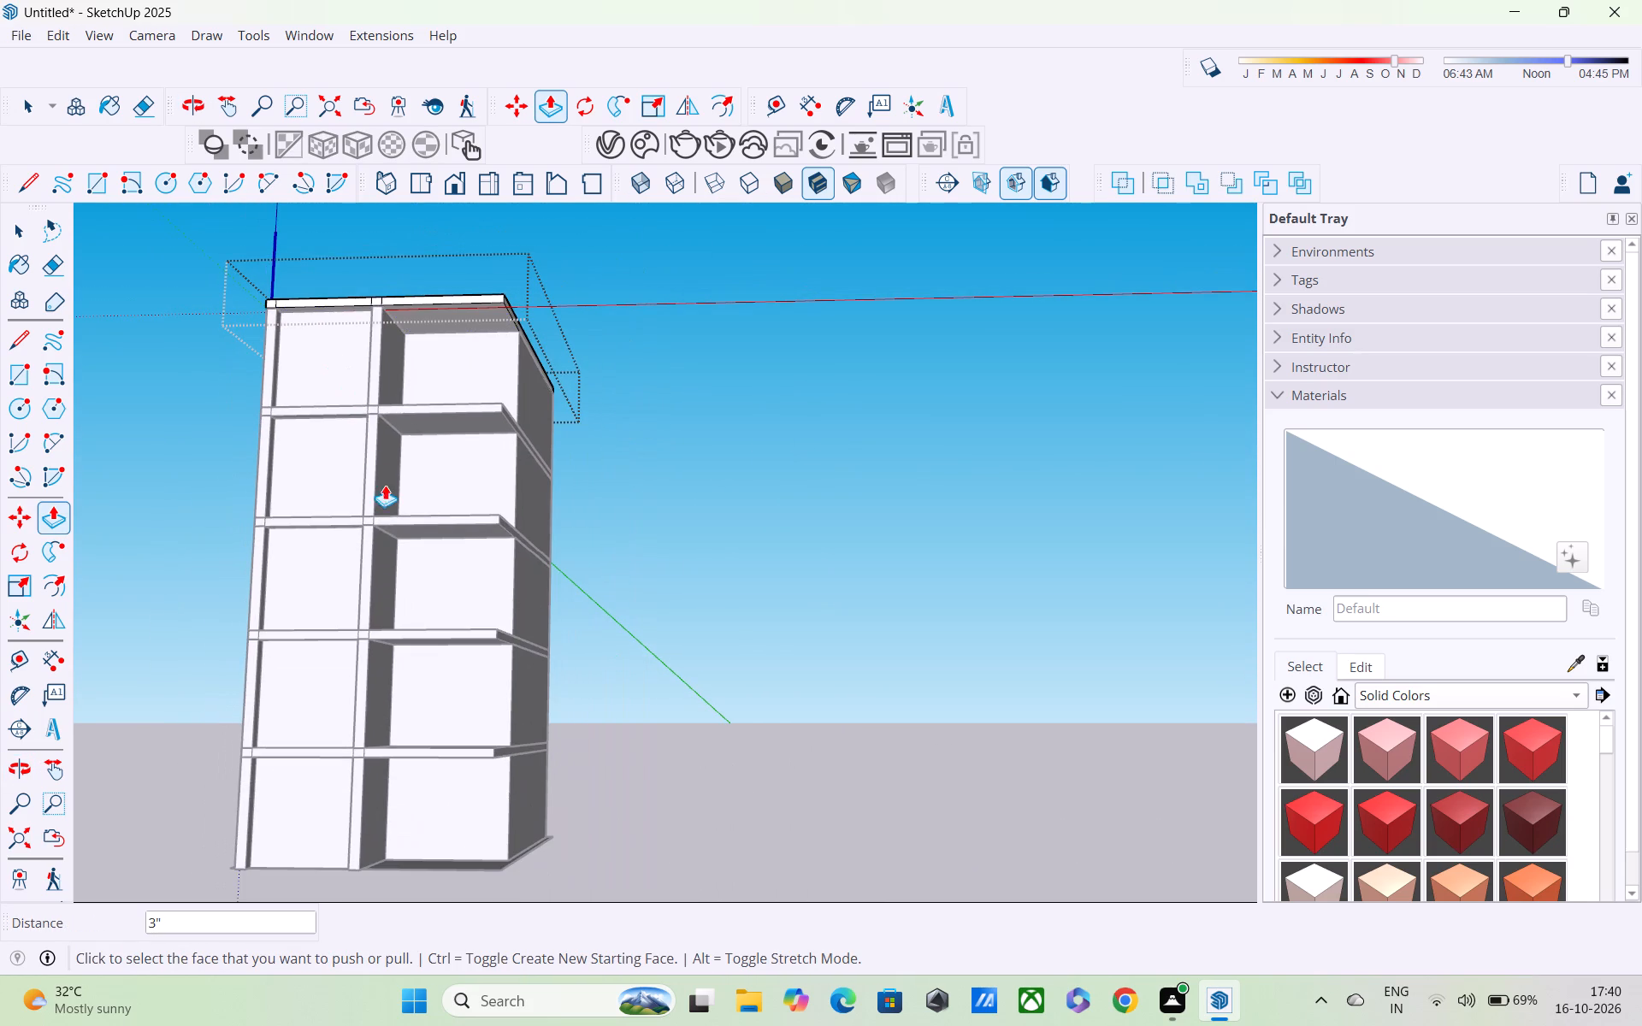
scroll(387, 601, "down", 3)
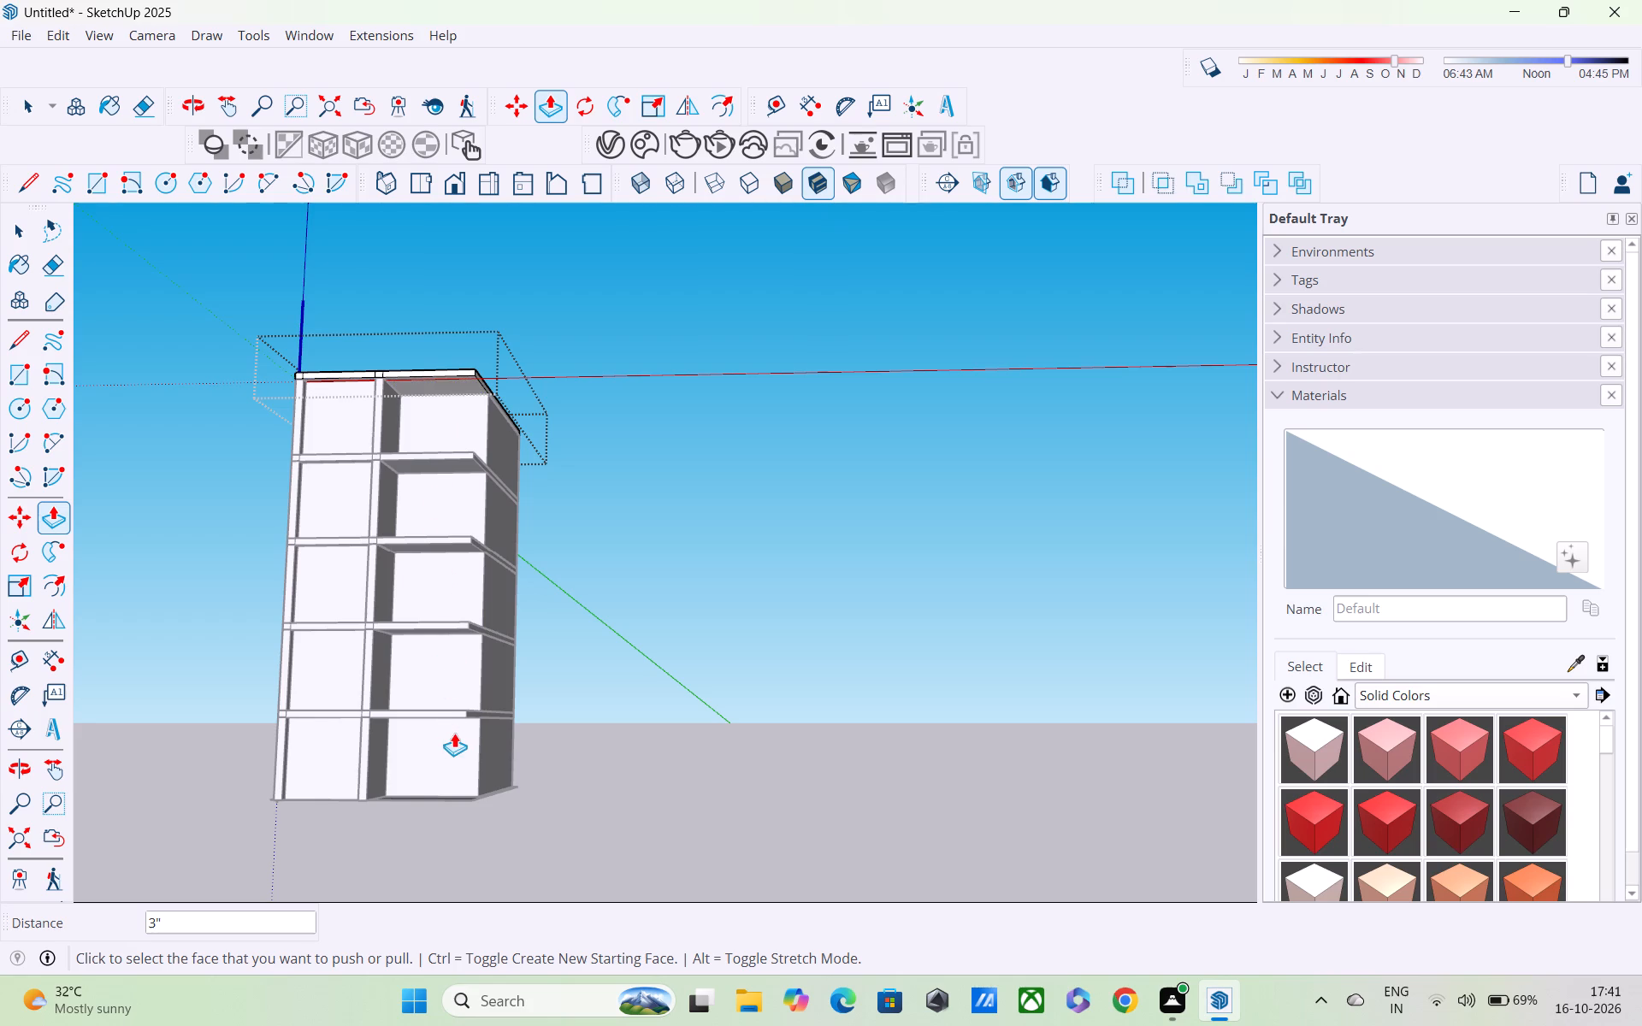
scroll(454, 734, "down", 5)
scroll(458, 743, "up", 1)
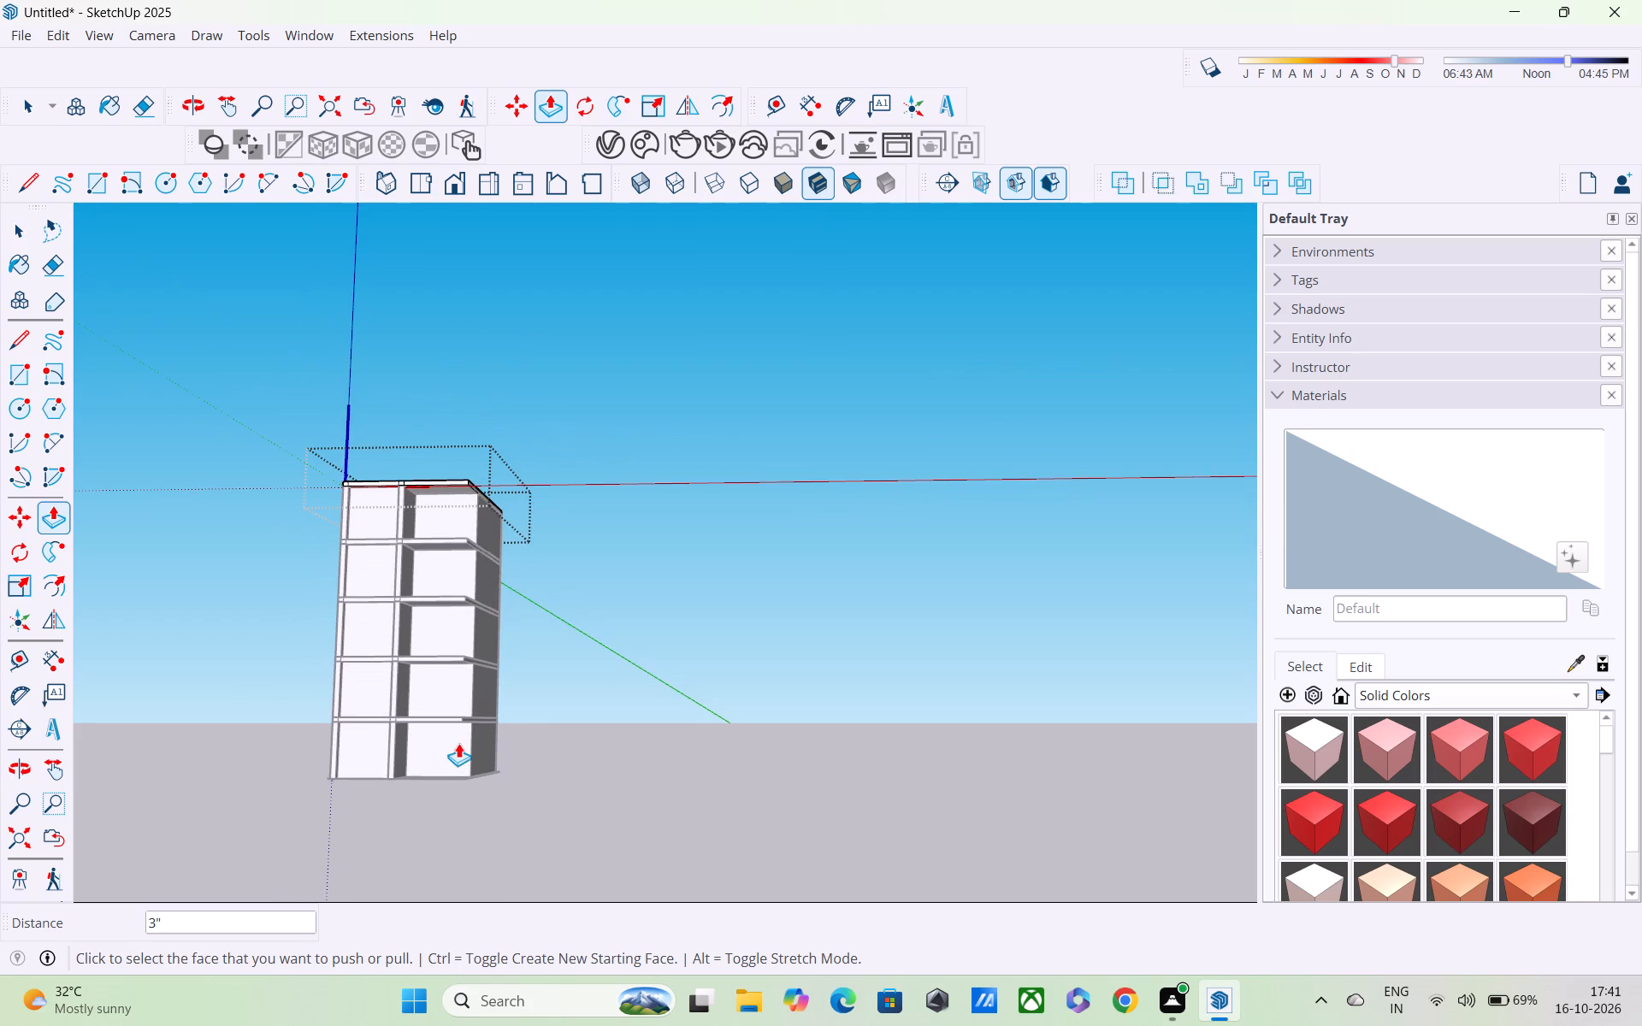
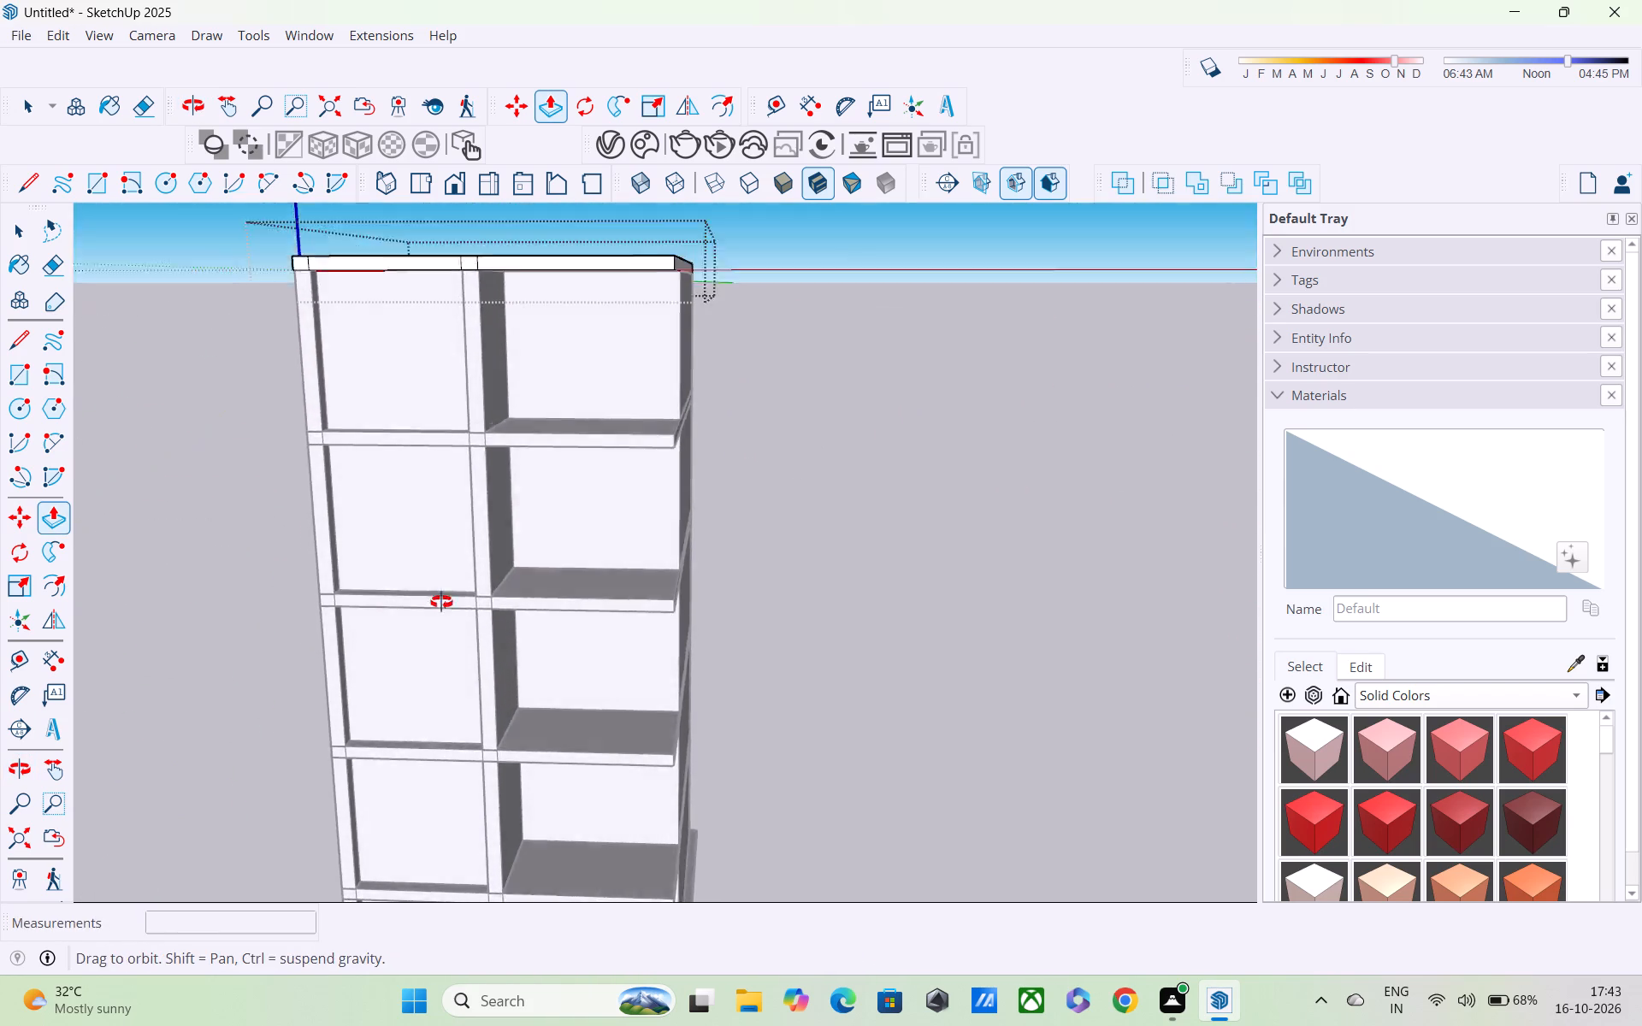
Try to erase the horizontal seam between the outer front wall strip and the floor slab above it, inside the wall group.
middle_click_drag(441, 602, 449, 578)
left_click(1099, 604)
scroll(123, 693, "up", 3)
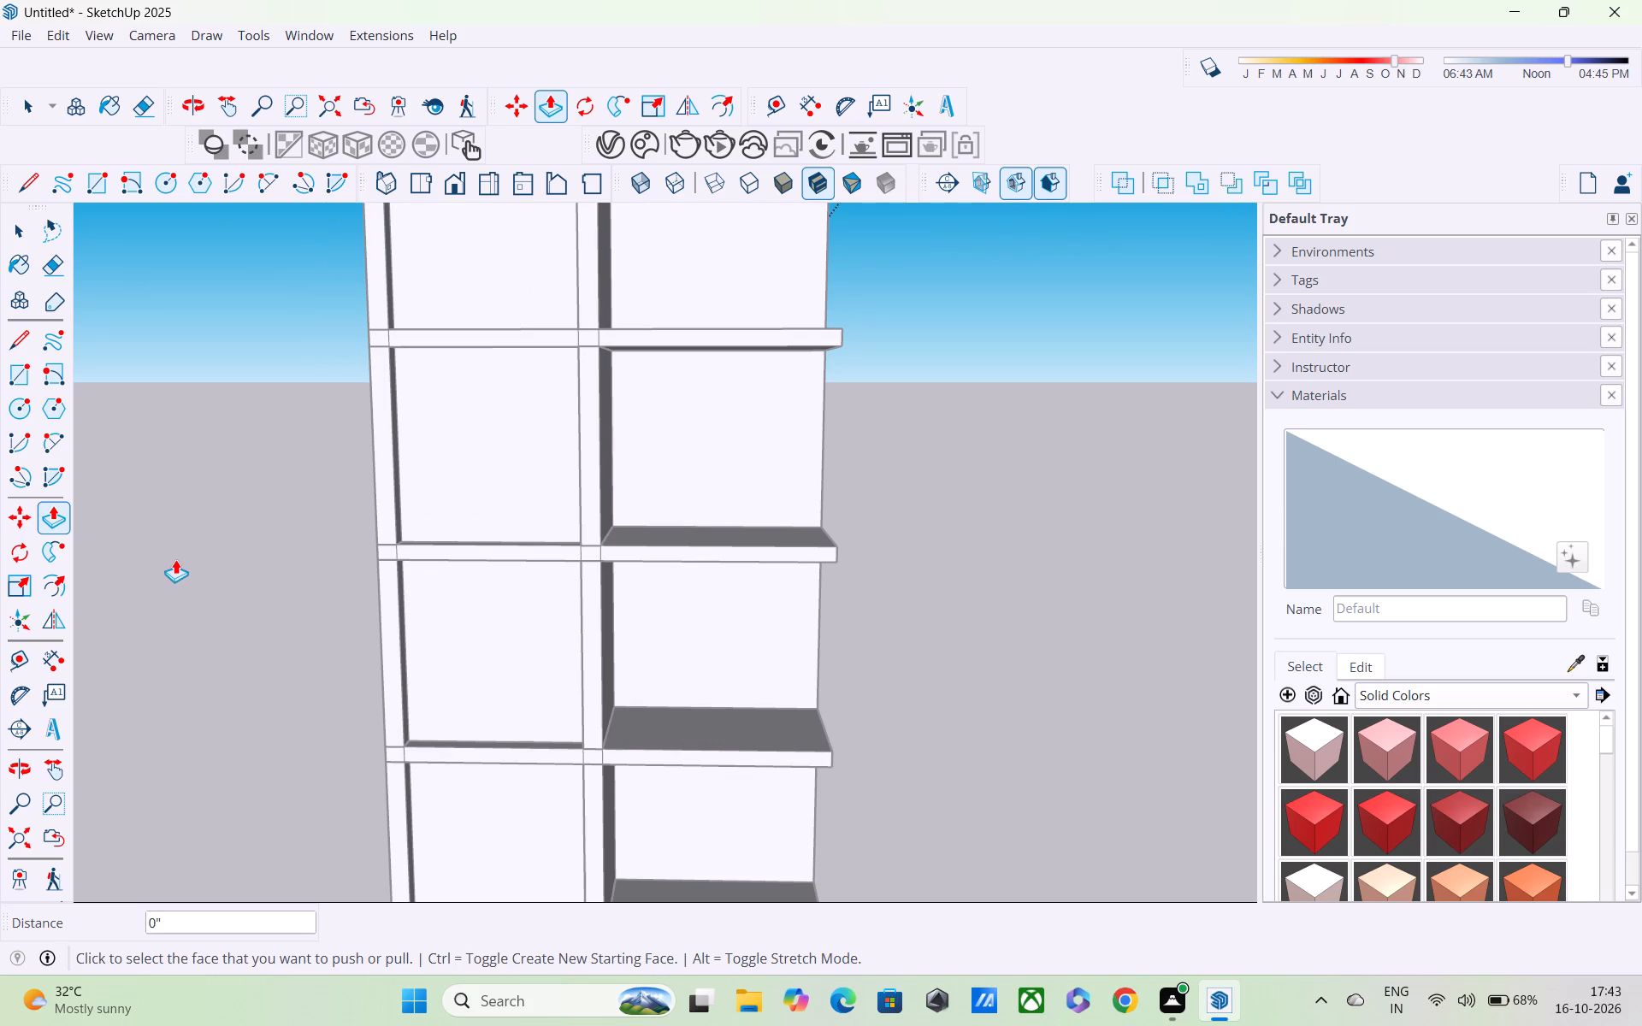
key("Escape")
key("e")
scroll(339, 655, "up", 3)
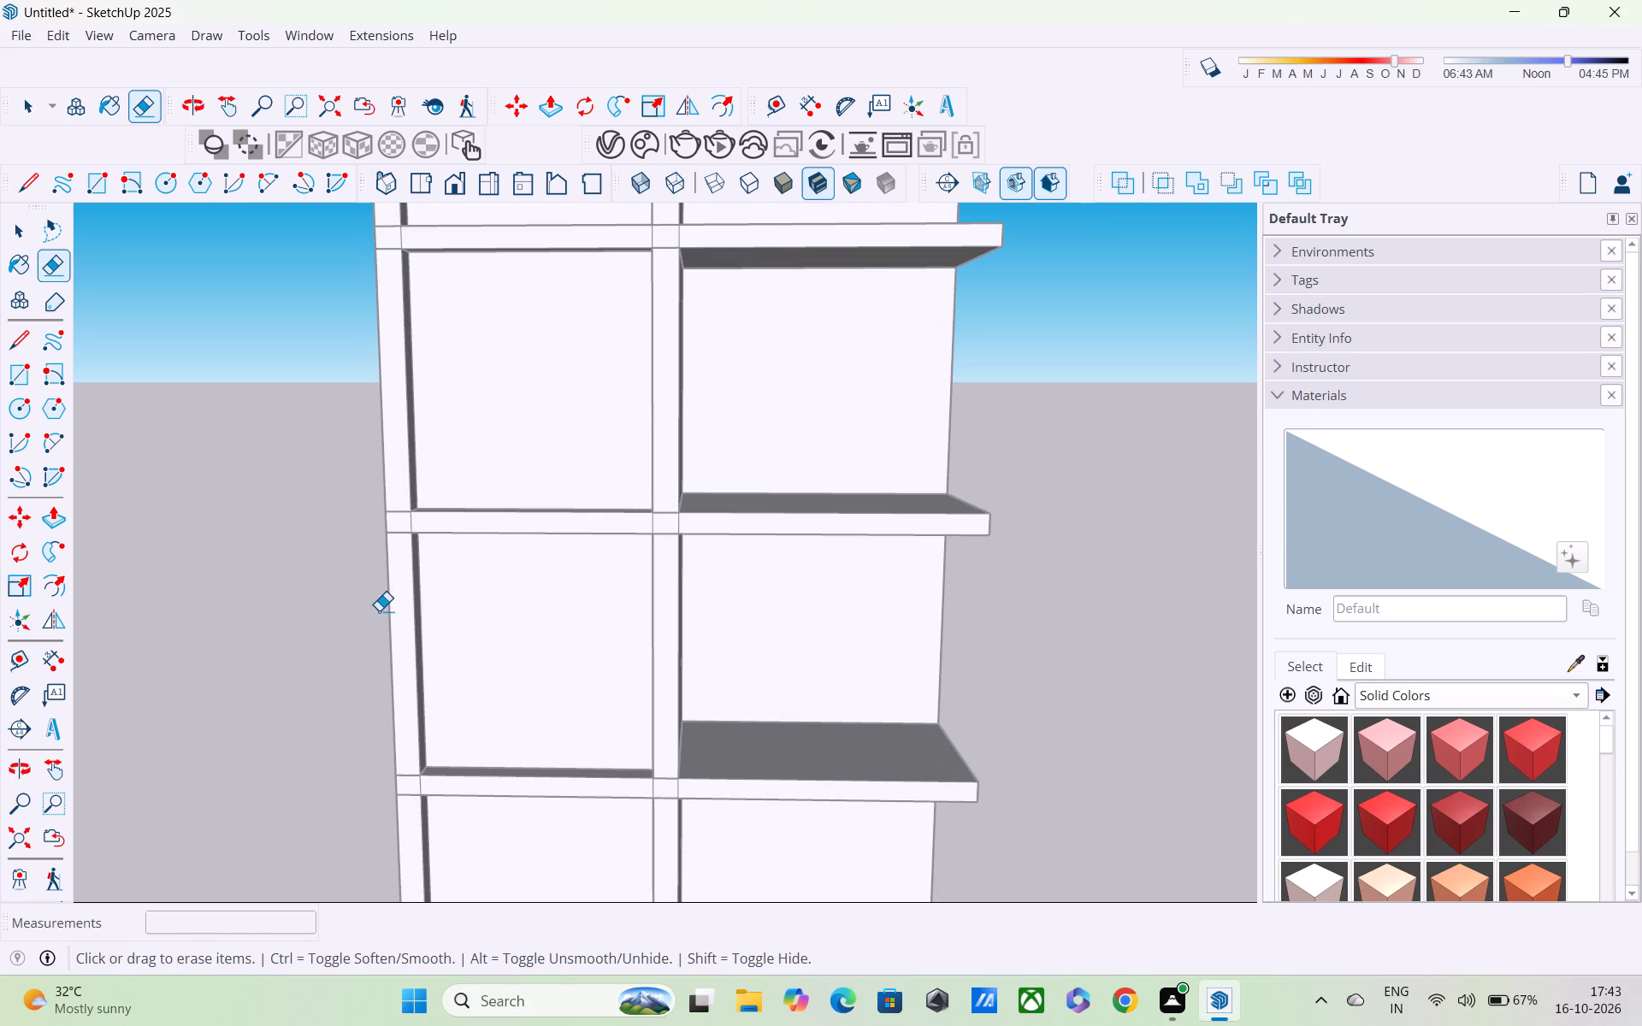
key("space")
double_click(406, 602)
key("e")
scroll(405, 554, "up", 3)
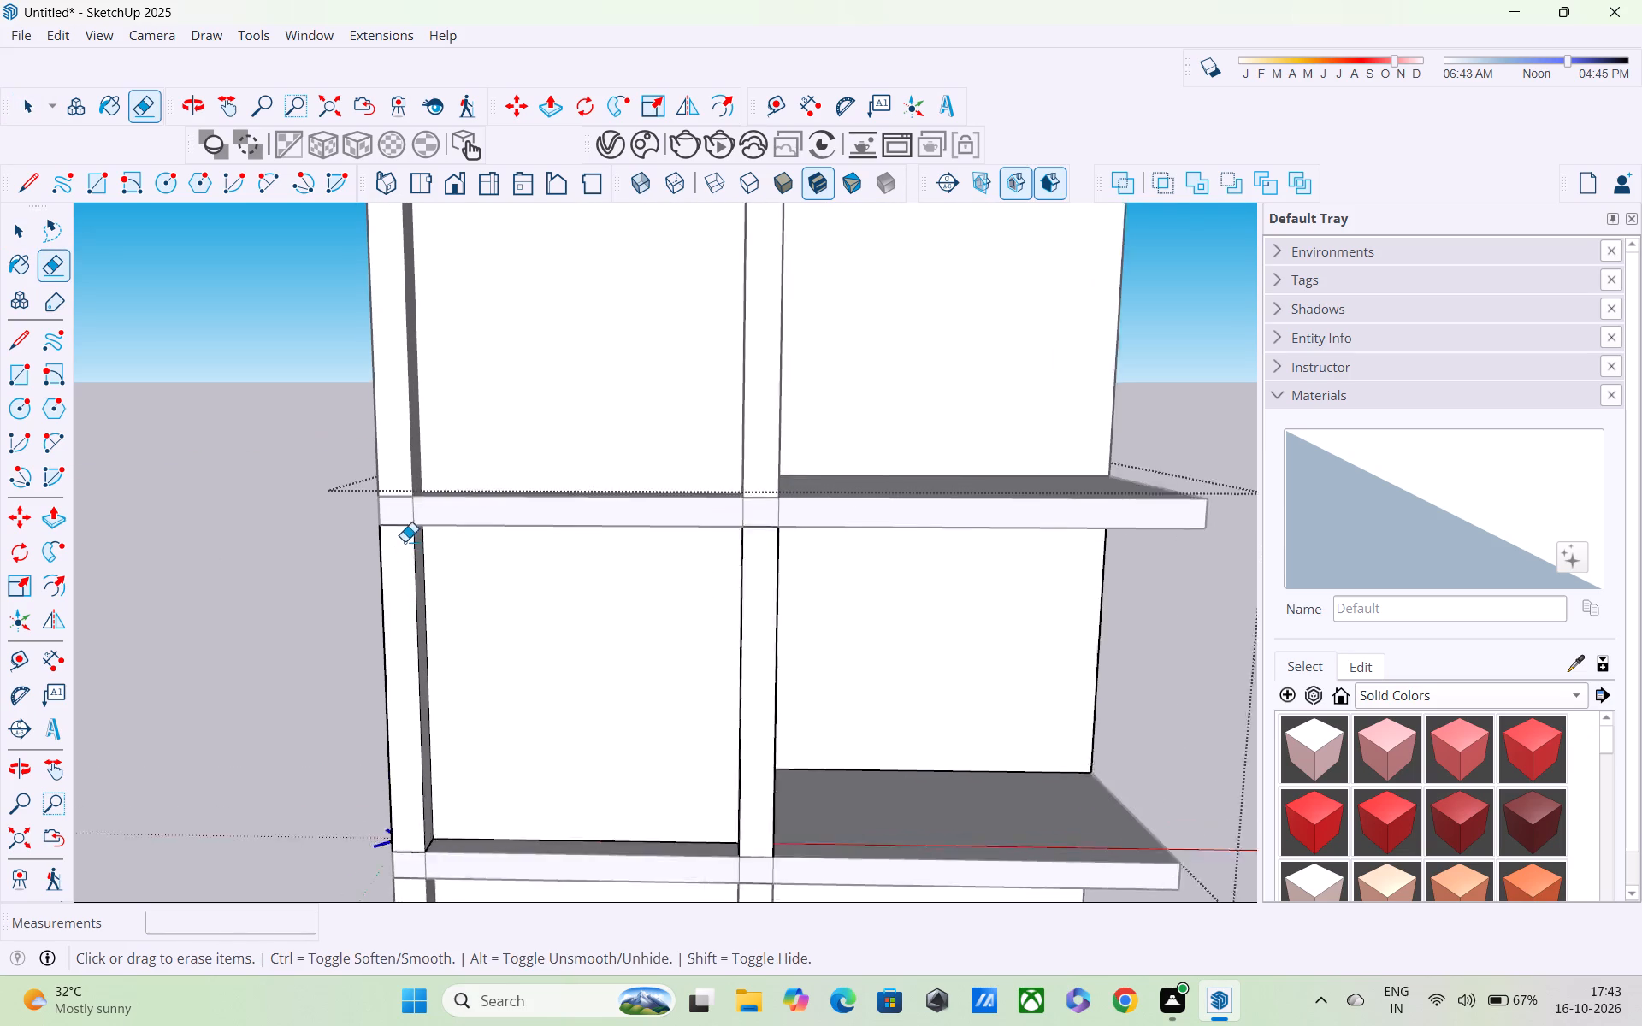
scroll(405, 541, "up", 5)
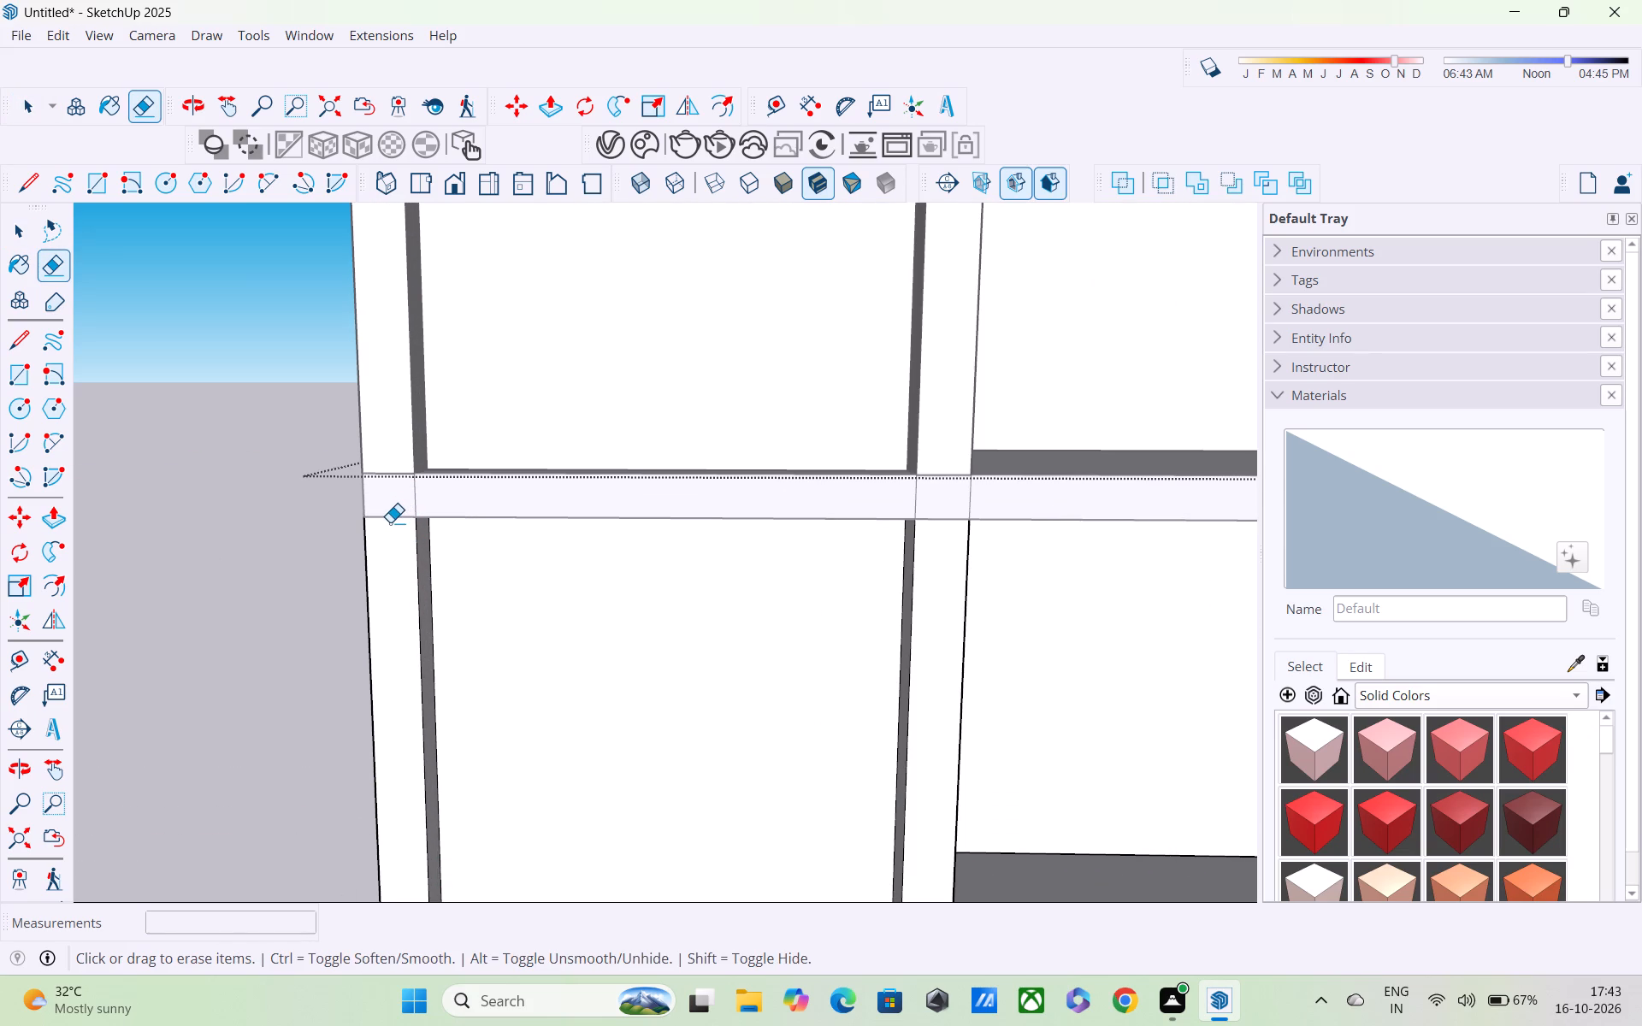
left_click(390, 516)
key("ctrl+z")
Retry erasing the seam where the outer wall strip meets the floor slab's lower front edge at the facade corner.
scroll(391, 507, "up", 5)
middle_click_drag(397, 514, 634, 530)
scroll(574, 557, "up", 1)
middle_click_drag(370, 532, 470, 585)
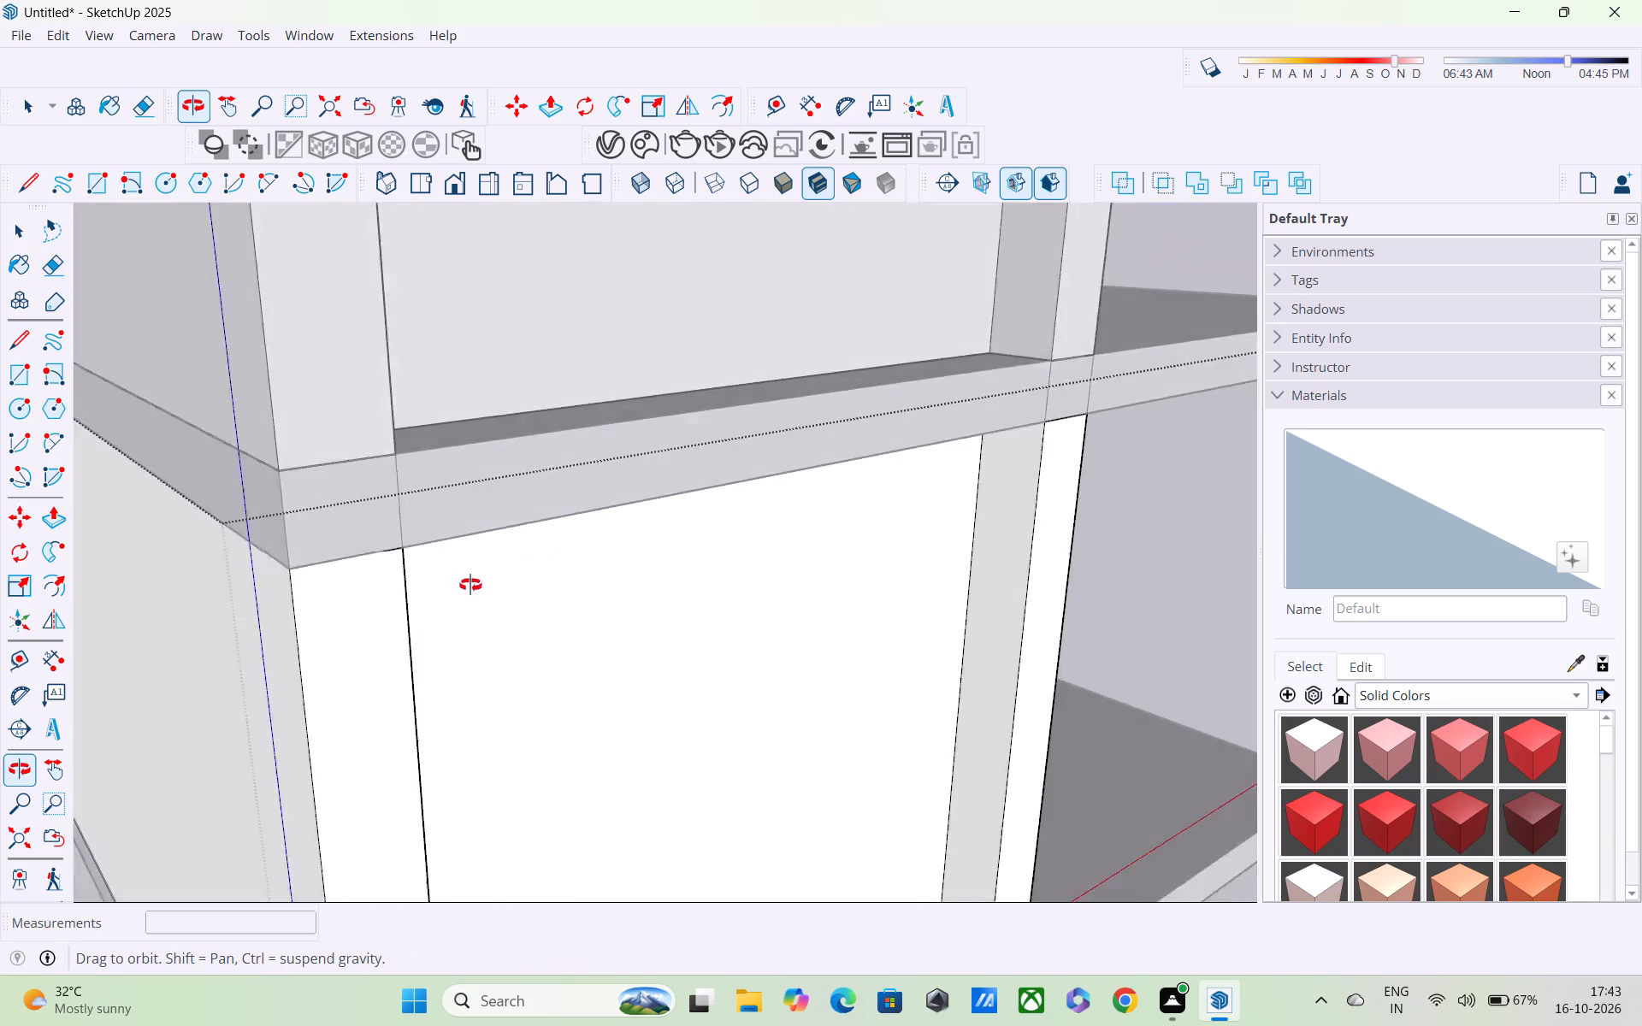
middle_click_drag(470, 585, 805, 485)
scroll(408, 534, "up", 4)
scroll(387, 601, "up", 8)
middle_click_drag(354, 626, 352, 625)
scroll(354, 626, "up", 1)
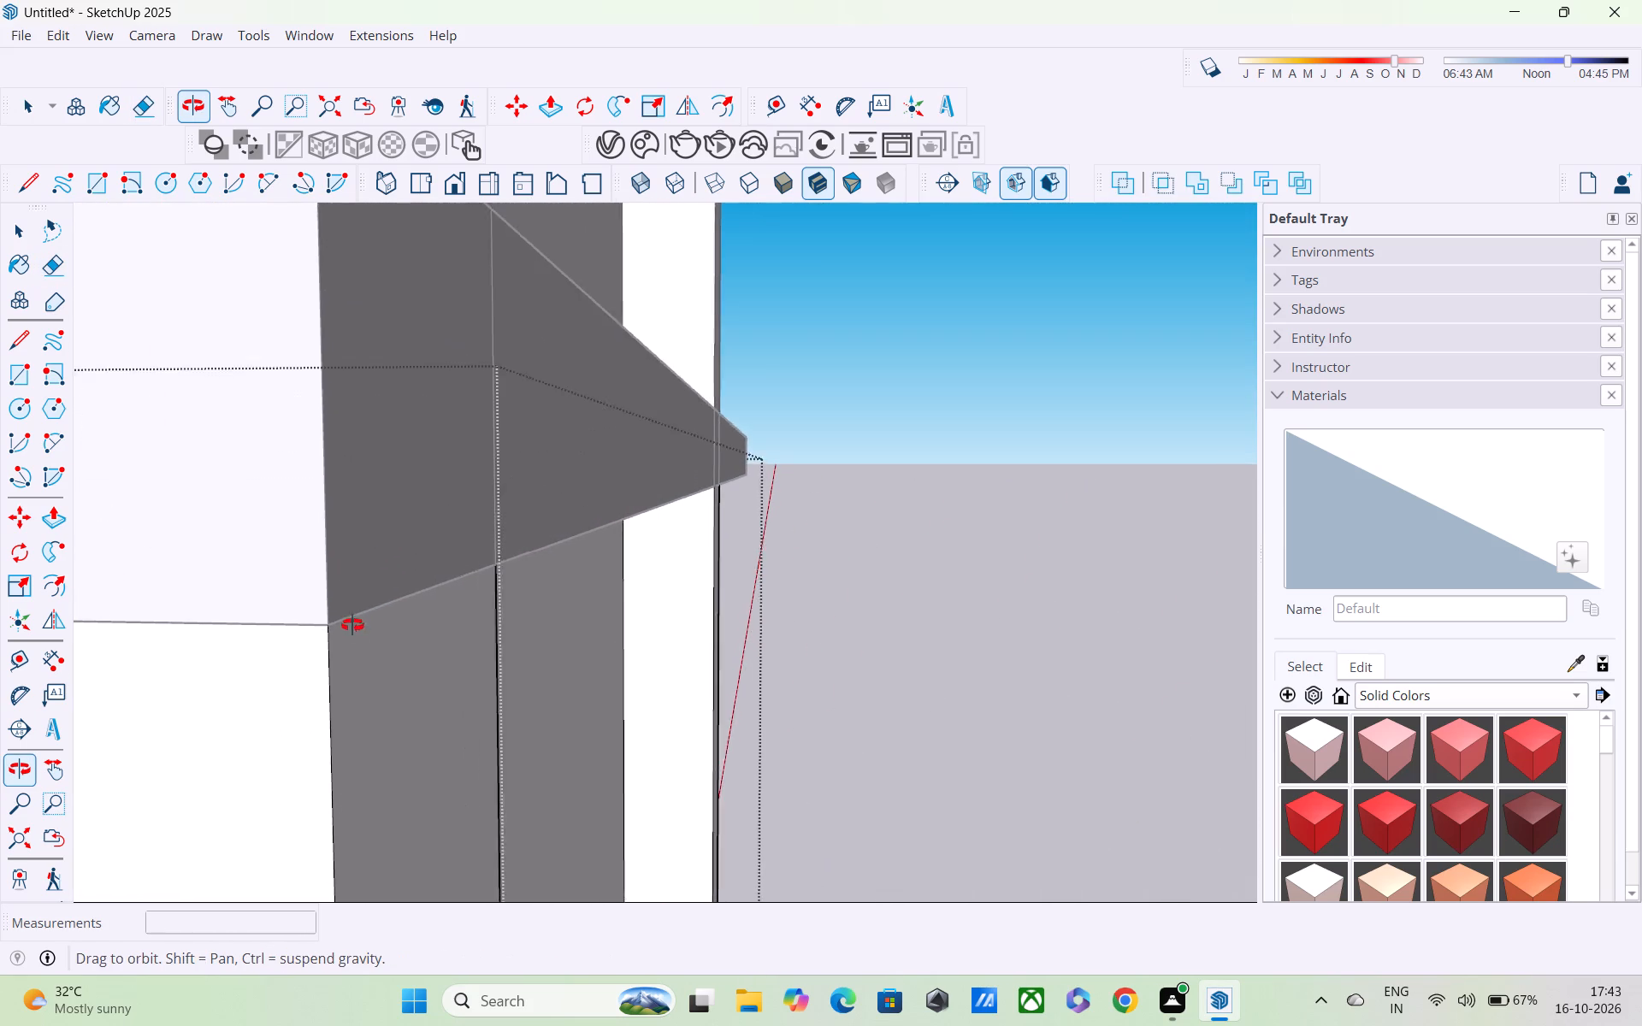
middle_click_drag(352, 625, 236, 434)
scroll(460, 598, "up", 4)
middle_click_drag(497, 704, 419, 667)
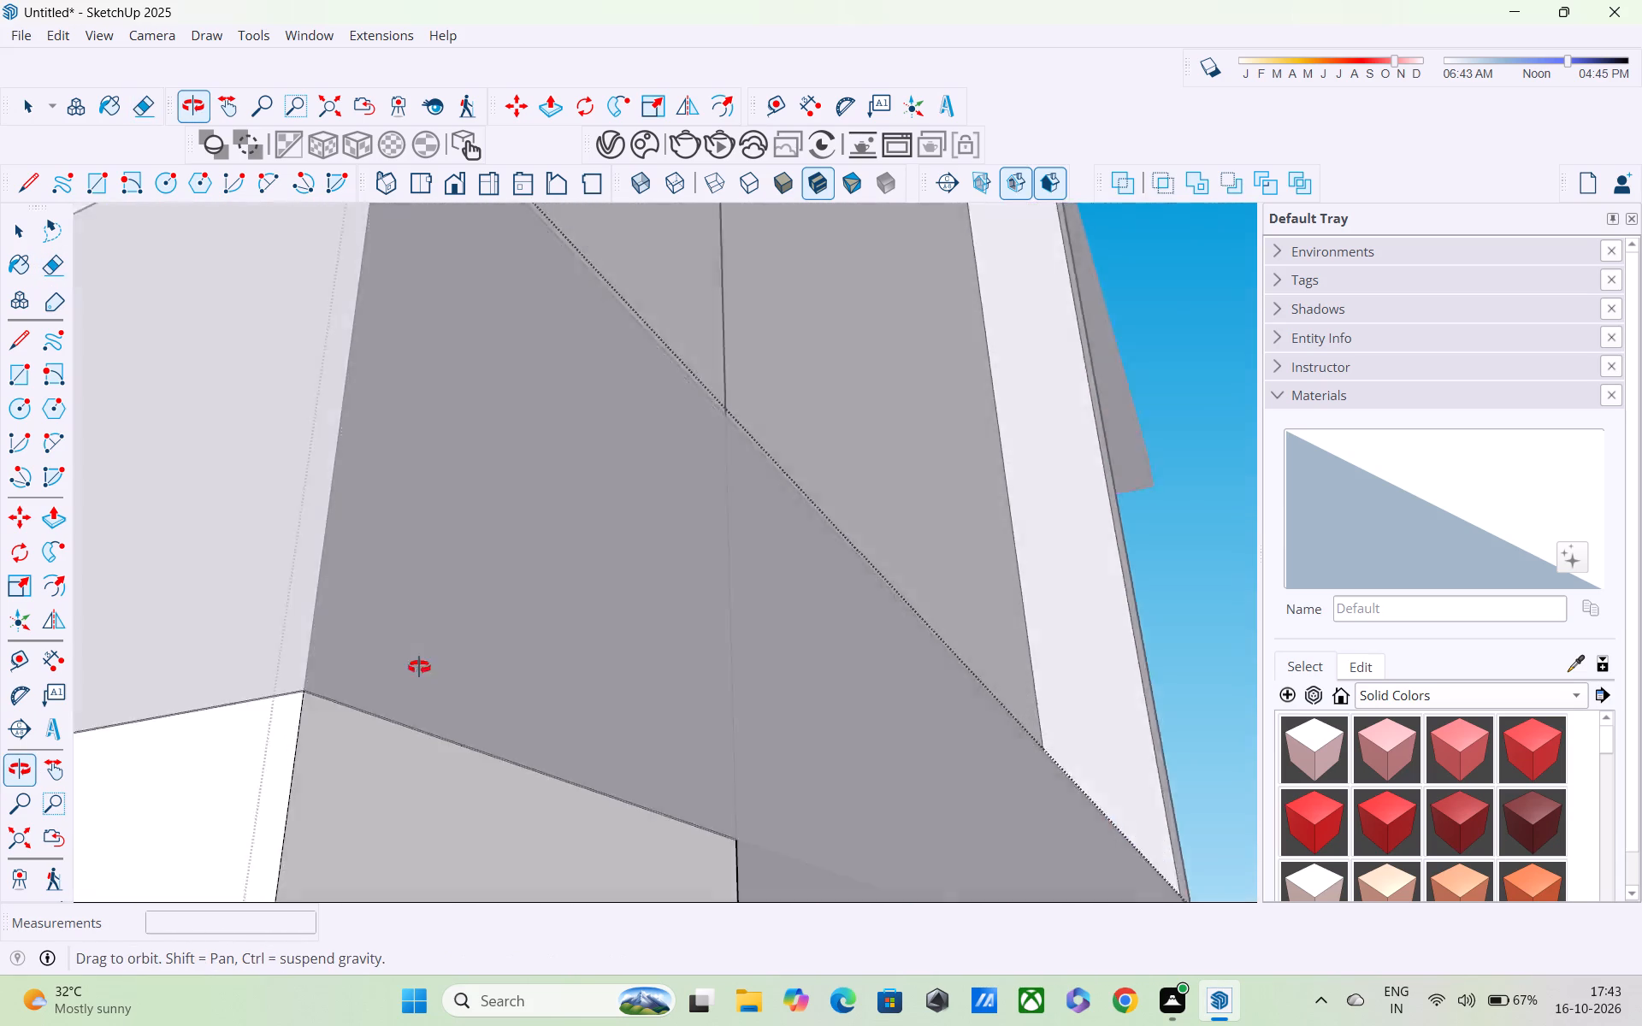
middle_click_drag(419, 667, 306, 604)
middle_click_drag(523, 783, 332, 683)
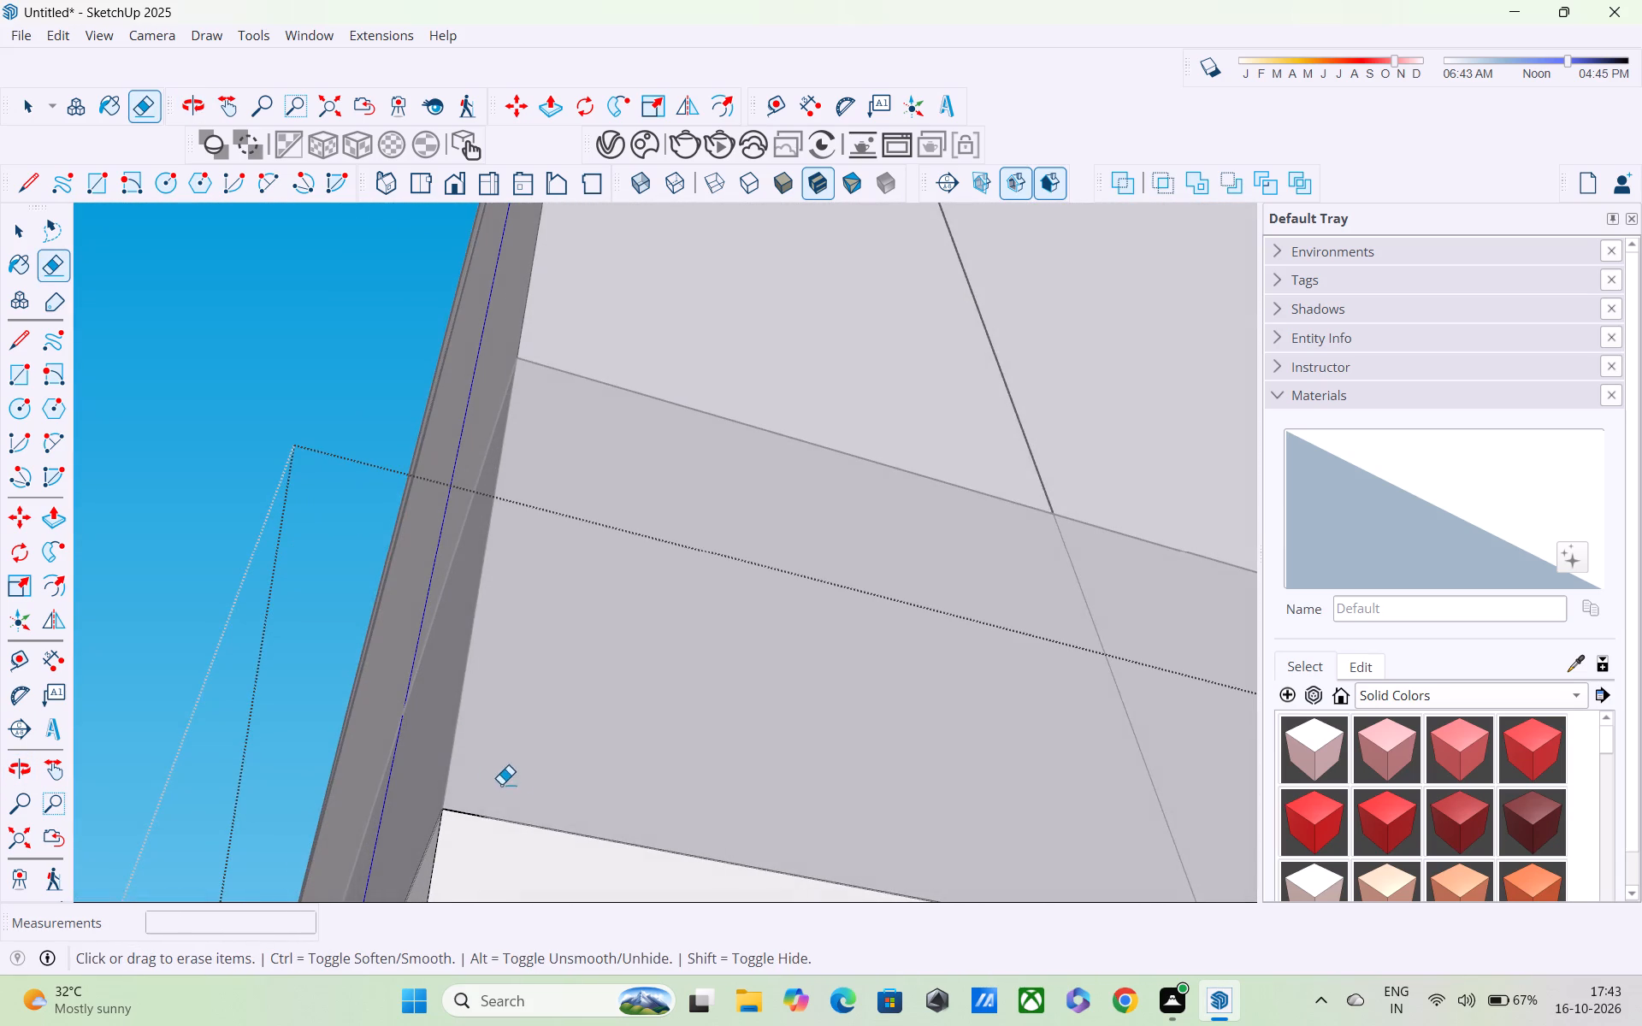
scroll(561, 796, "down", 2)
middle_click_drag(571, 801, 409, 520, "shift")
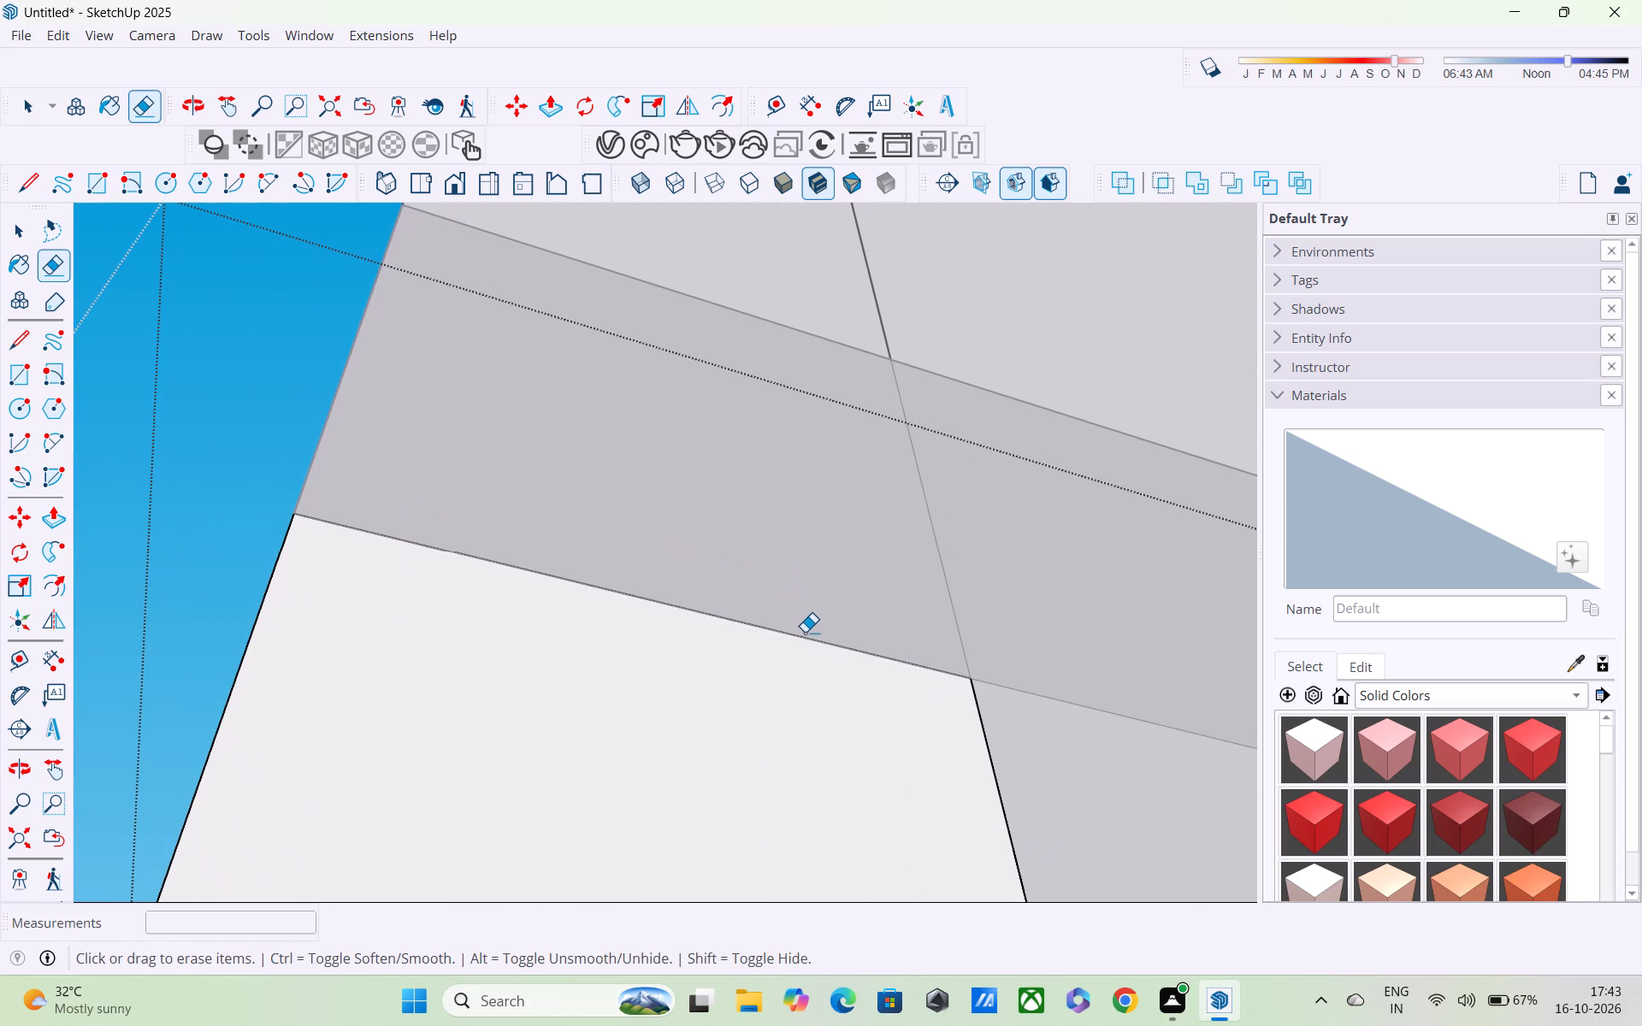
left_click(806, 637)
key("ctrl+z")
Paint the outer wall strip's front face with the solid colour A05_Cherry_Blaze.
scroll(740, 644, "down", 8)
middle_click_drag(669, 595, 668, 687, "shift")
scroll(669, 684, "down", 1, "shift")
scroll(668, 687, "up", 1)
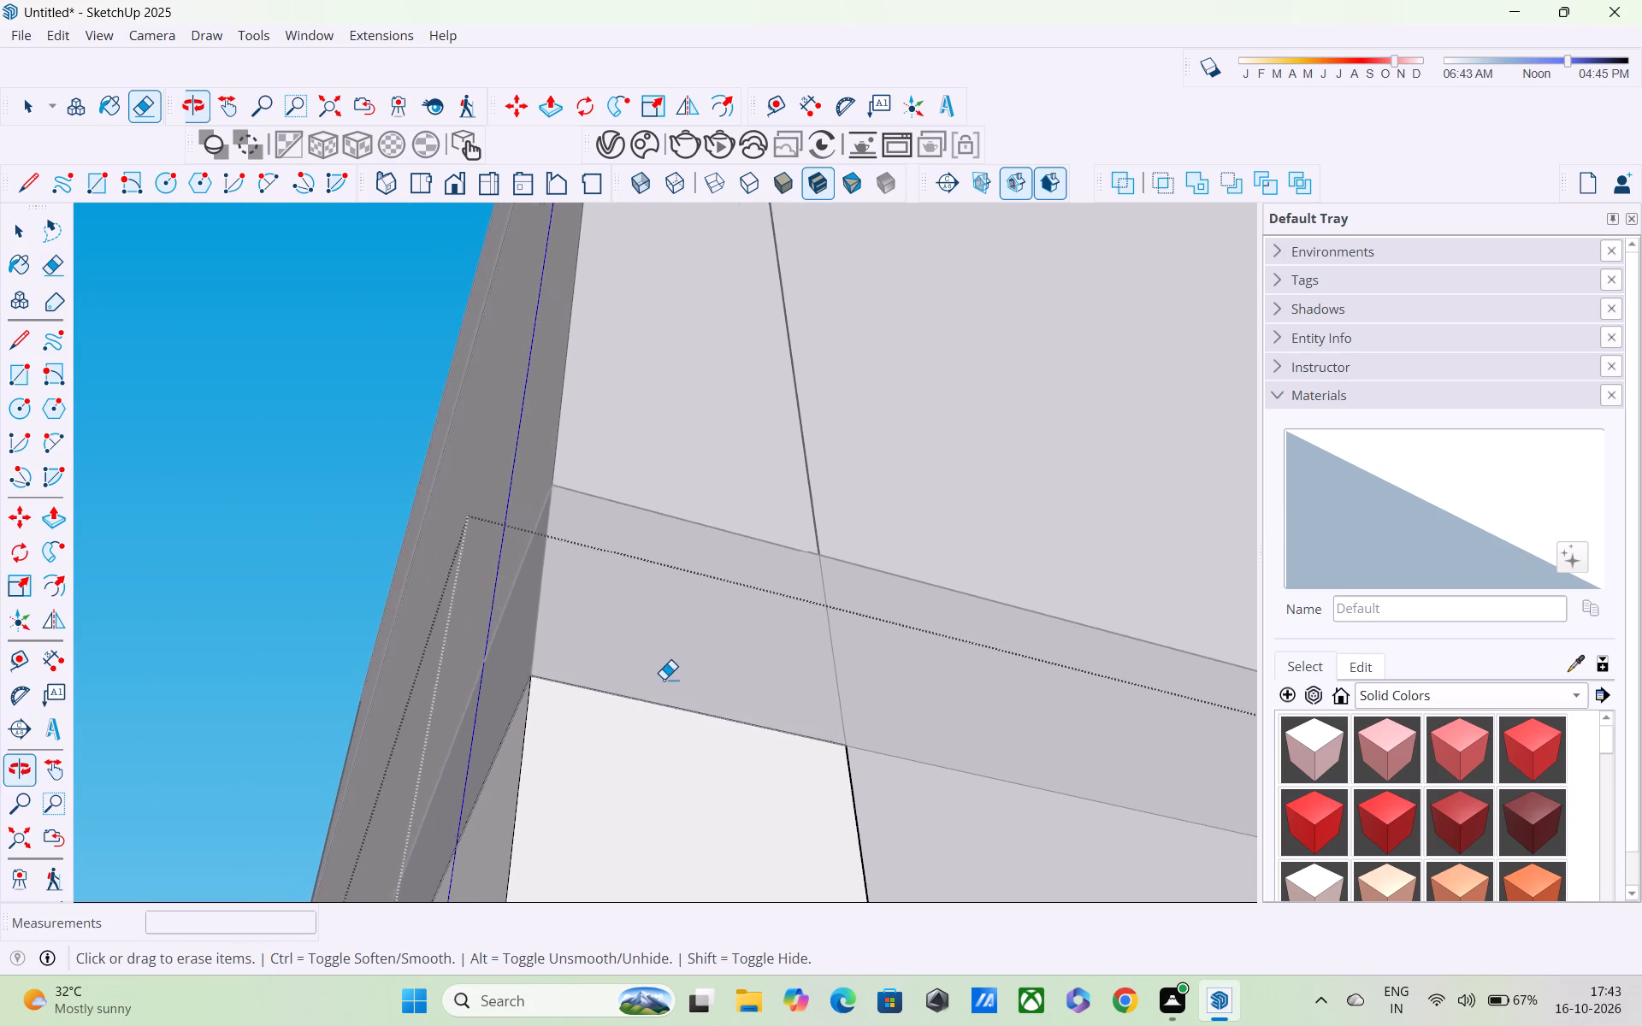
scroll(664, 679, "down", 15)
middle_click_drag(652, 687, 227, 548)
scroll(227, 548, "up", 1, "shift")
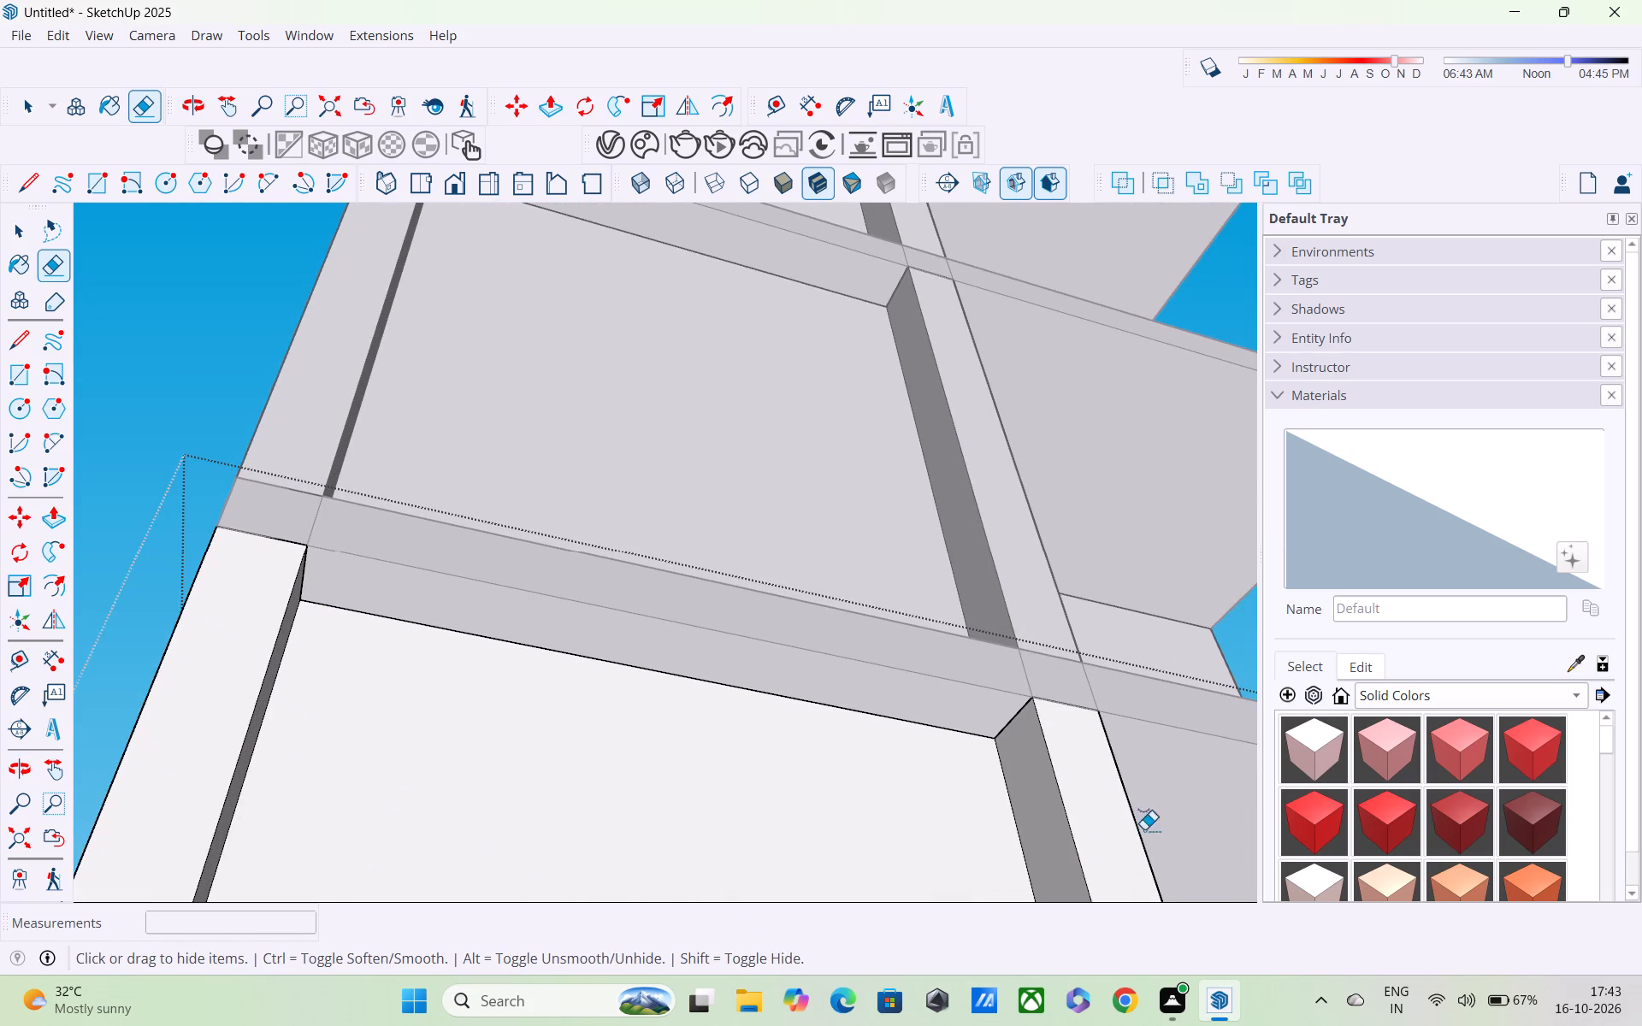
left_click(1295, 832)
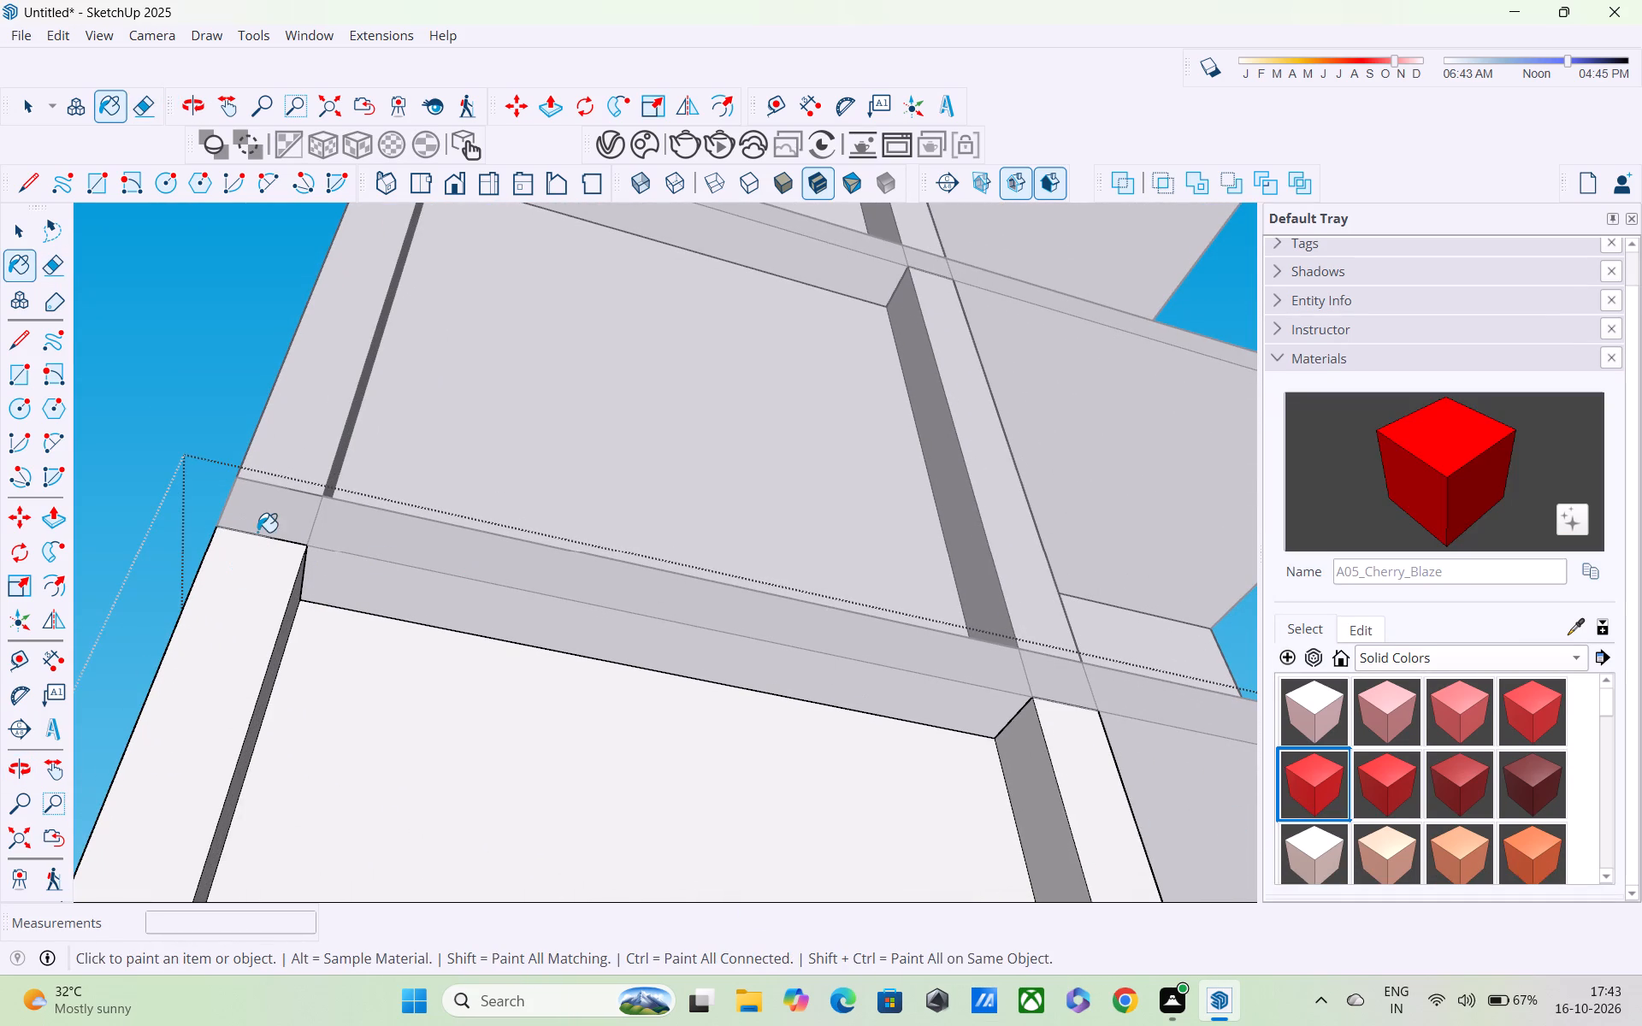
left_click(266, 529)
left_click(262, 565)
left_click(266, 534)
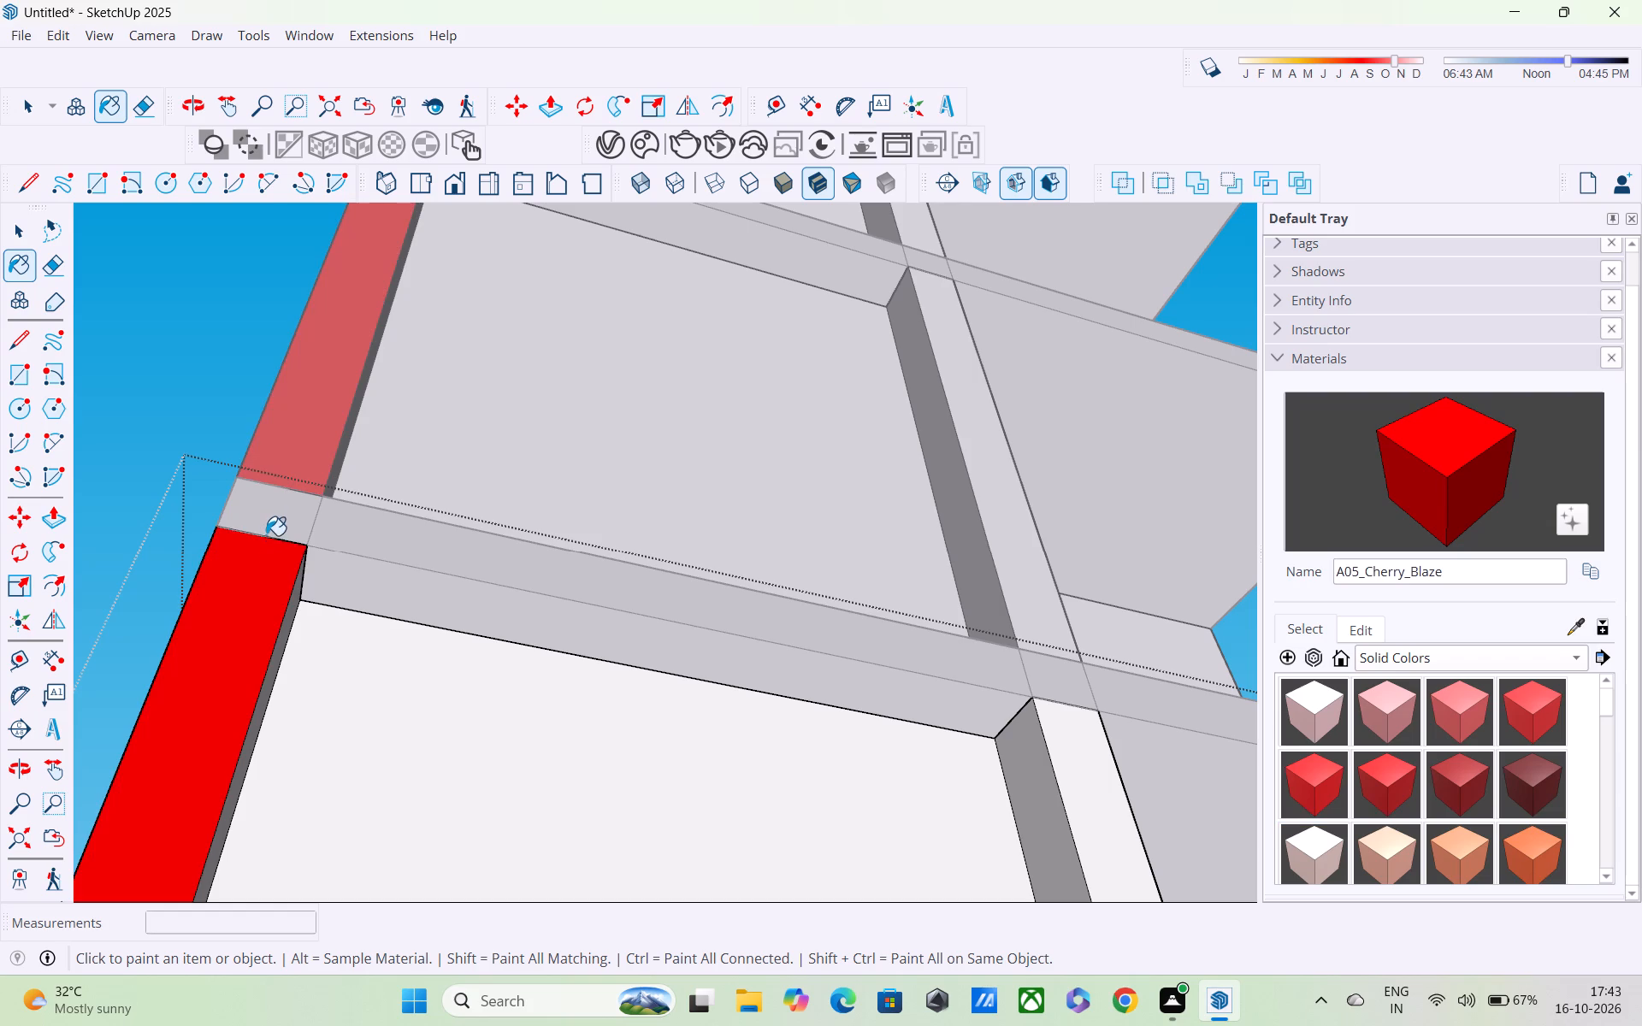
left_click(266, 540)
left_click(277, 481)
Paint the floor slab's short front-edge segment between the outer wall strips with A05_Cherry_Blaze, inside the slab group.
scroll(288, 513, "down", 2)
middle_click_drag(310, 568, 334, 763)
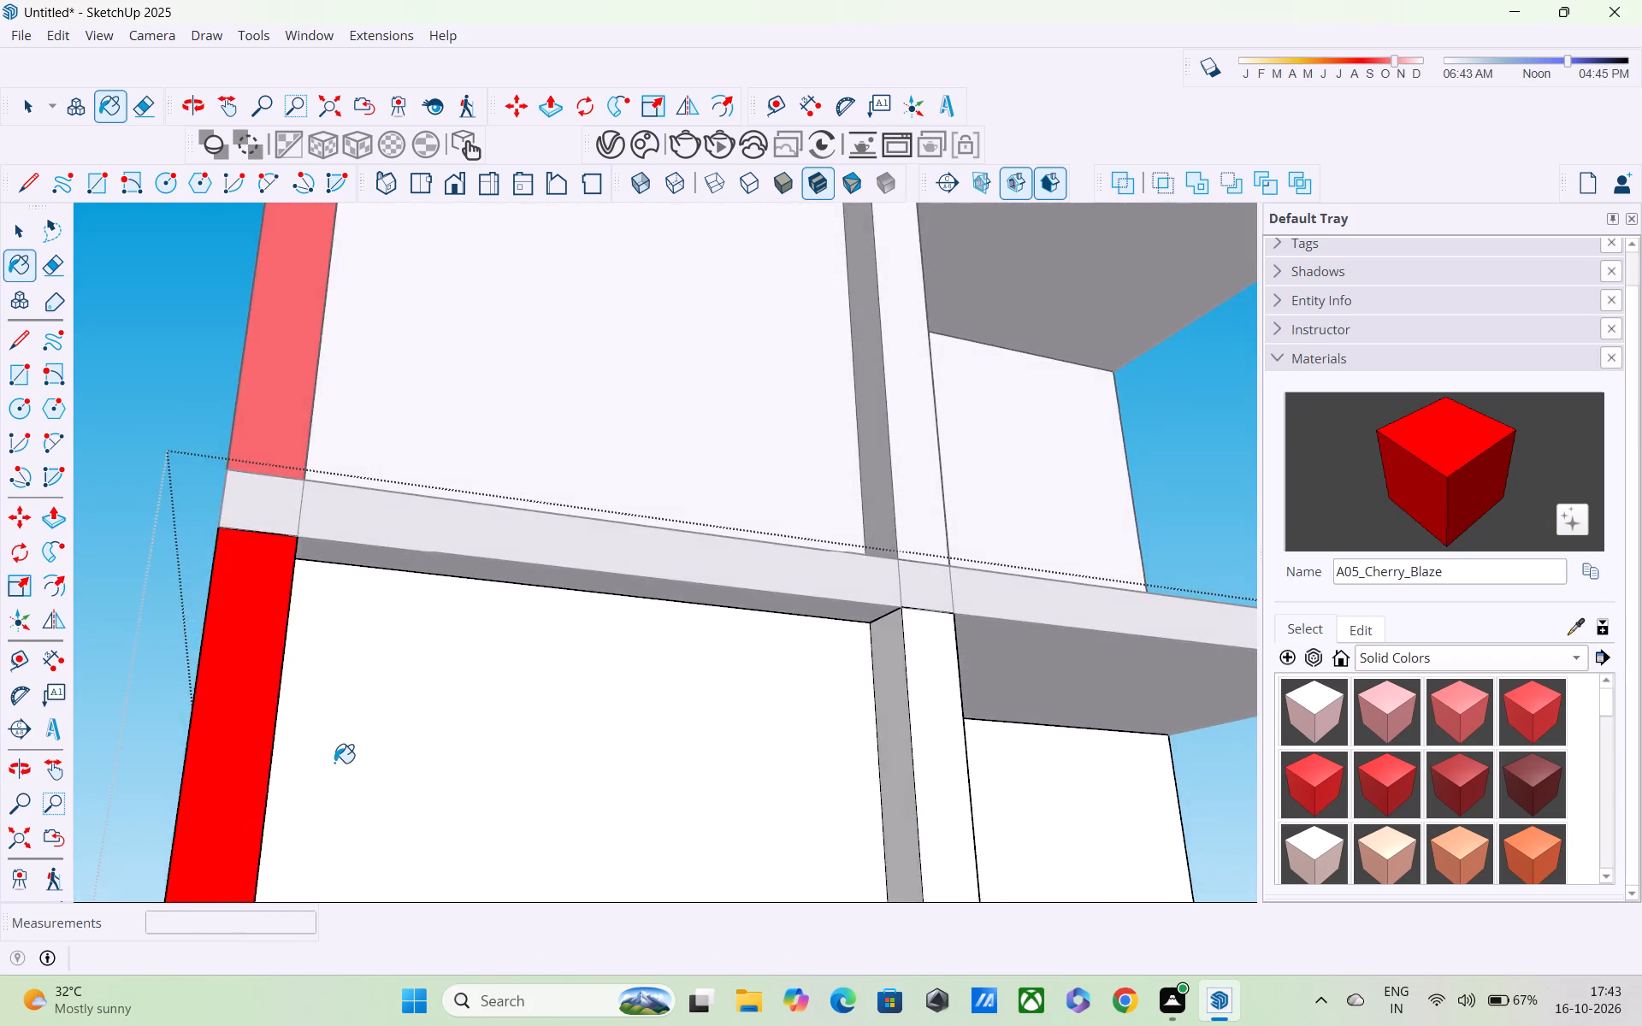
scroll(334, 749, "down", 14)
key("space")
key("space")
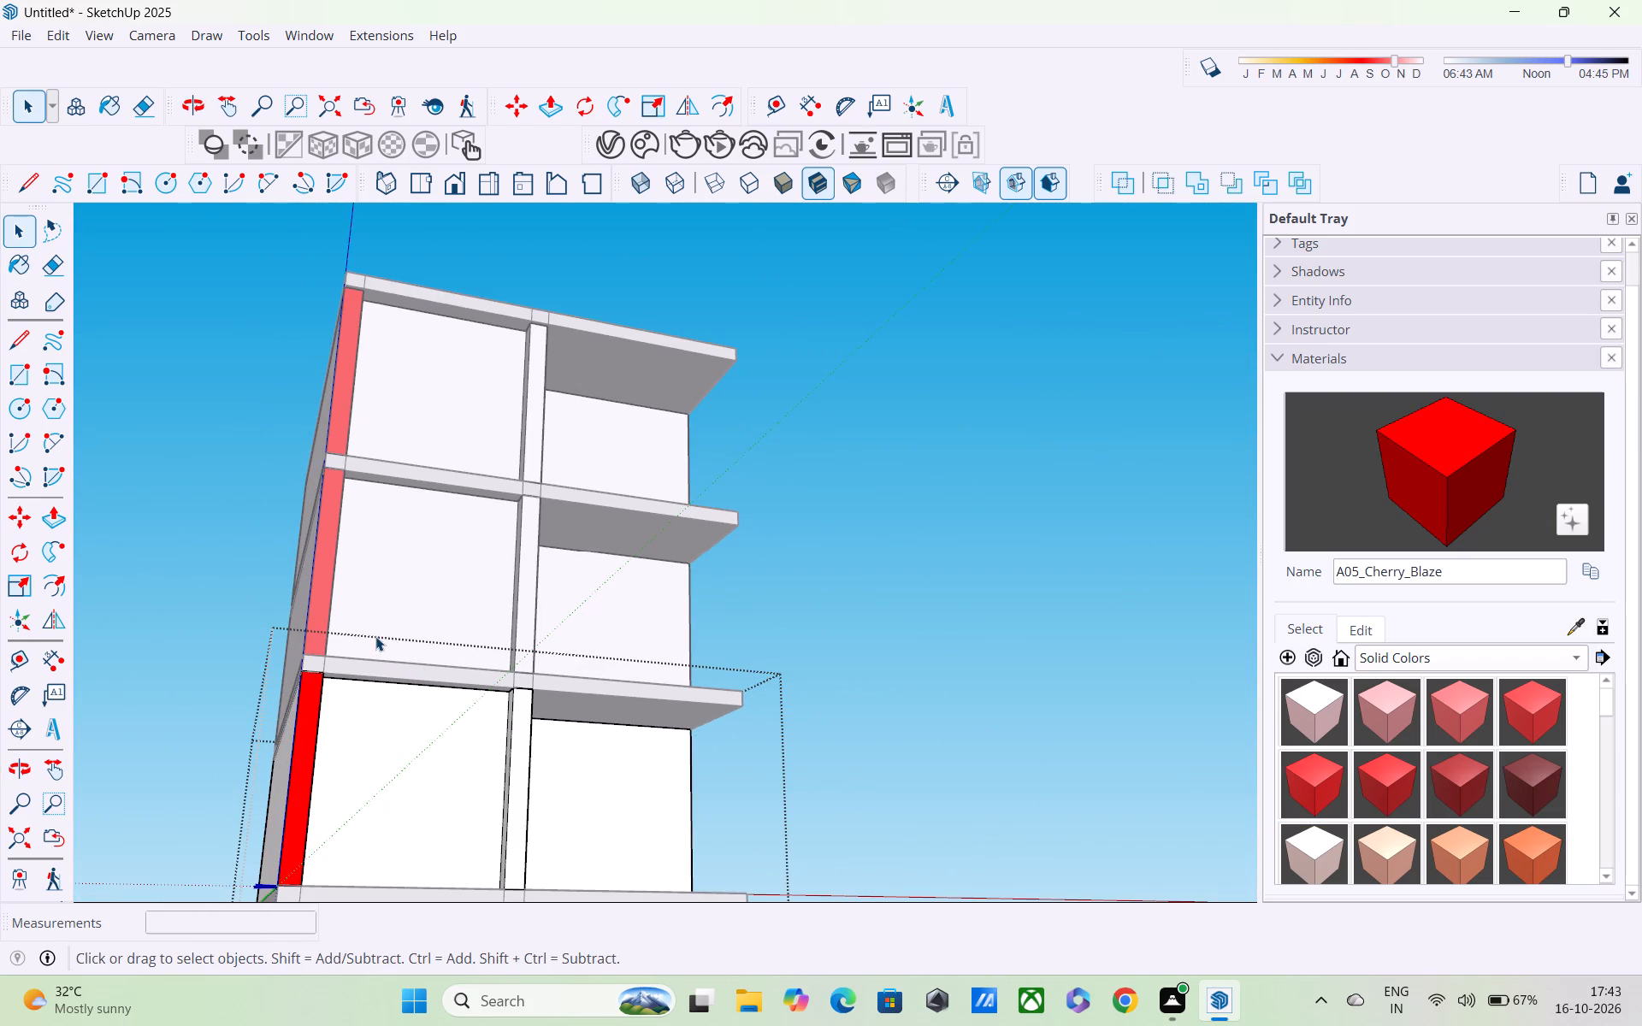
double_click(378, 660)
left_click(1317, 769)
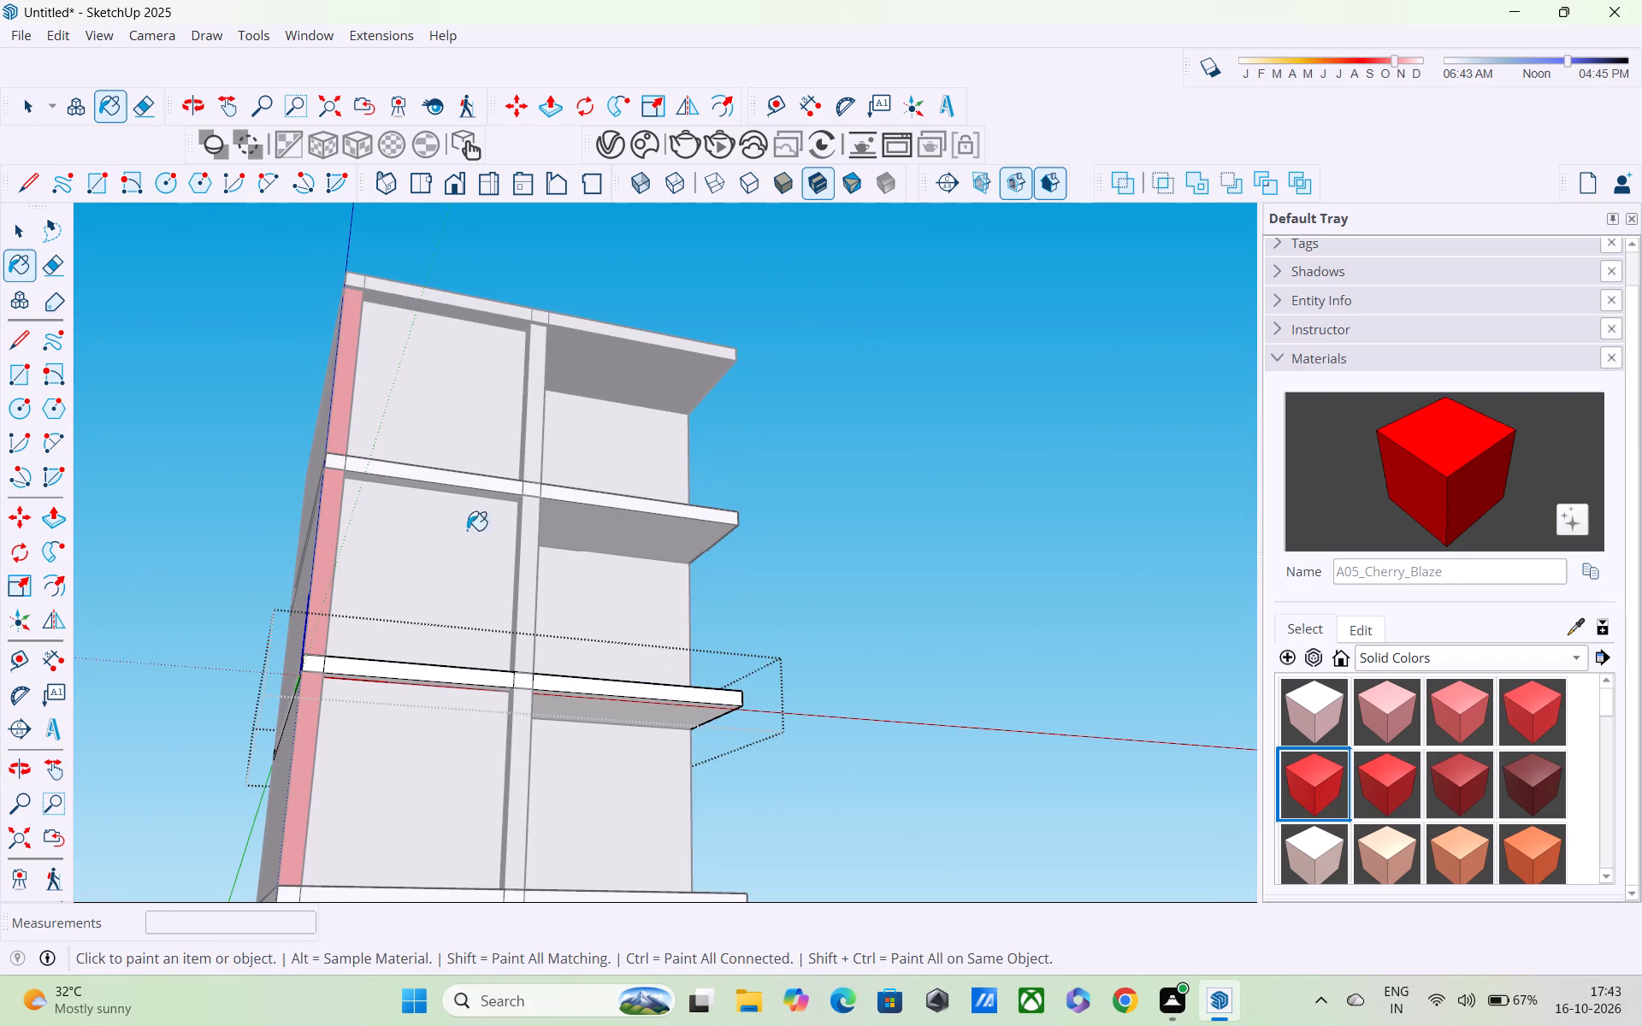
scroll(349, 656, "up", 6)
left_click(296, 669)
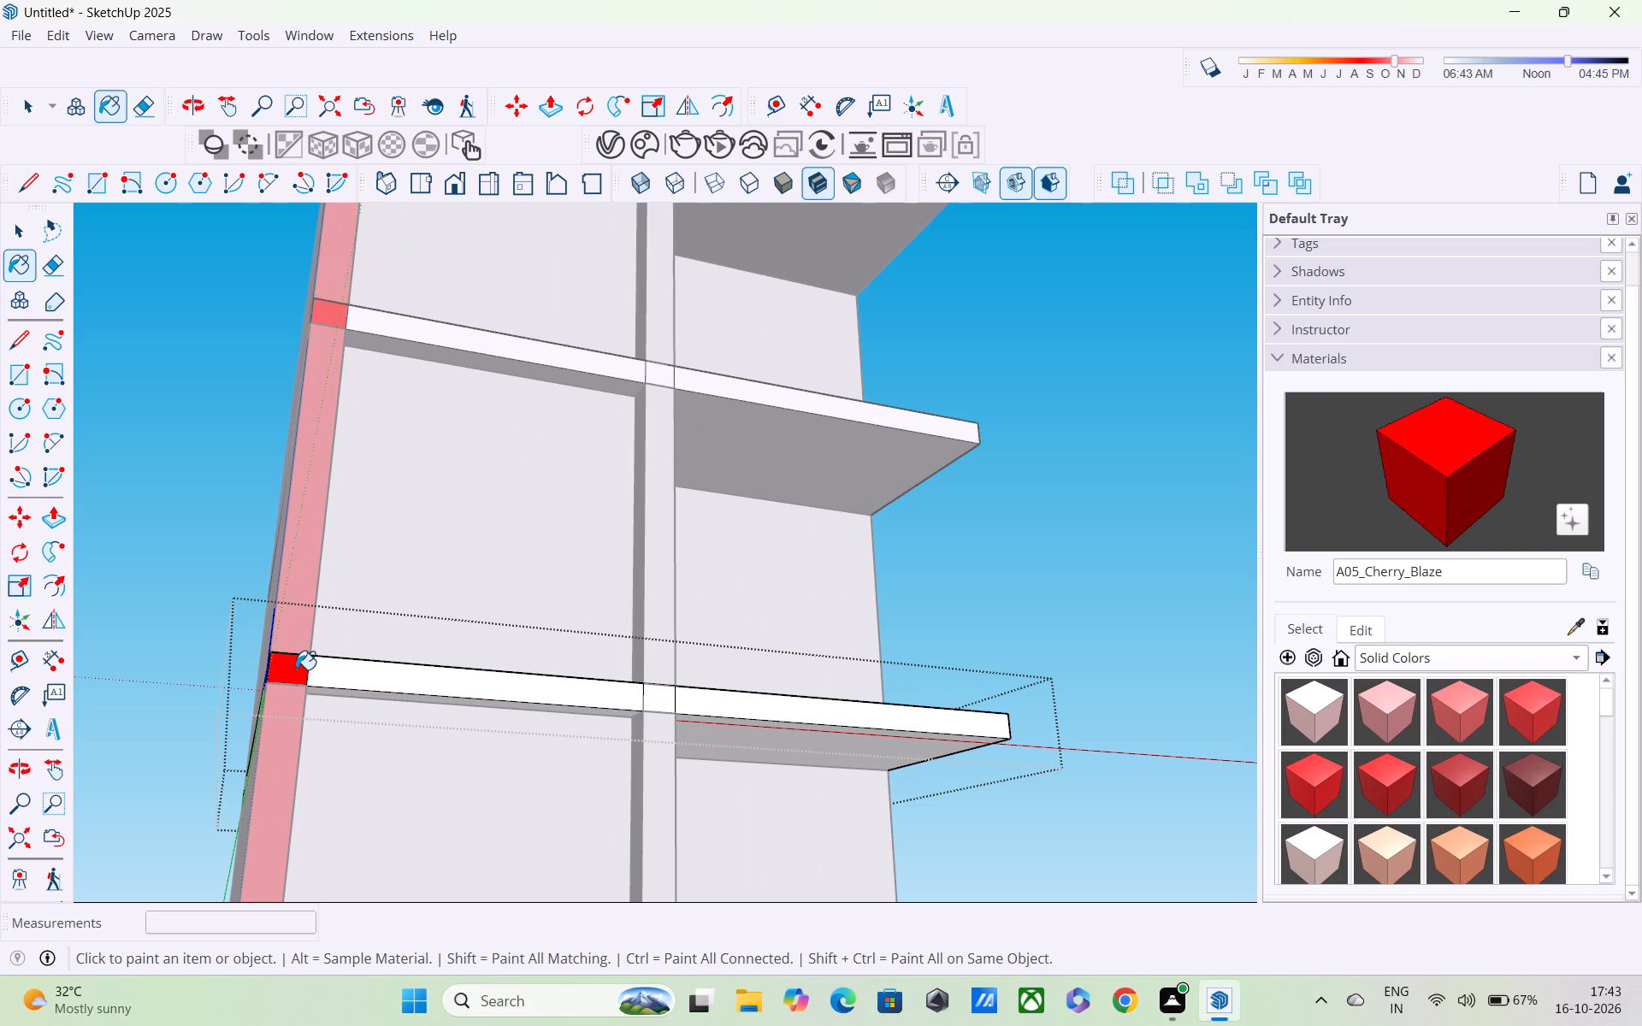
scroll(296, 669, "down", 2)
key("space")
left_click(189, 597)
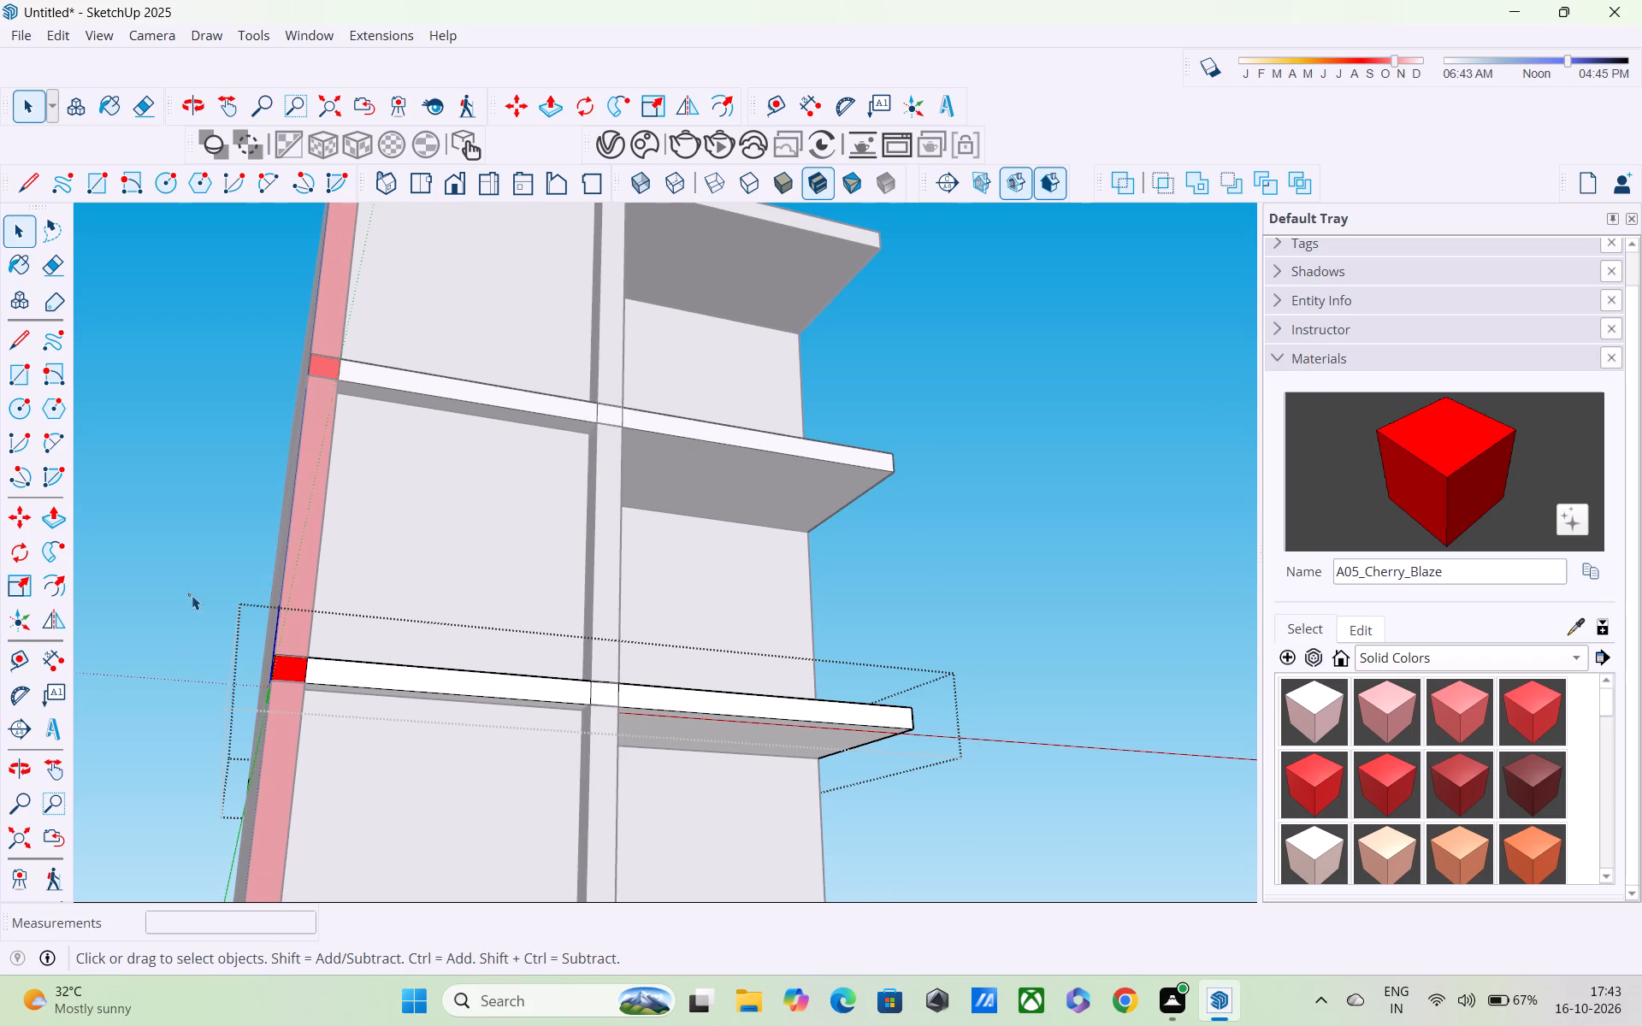
Examine the painted outer column where the wall strips and slab edge meet, from the front and the side.
middle_click_drag(369, 743, 364, 876)
scroll(318, 804, "up", 10)
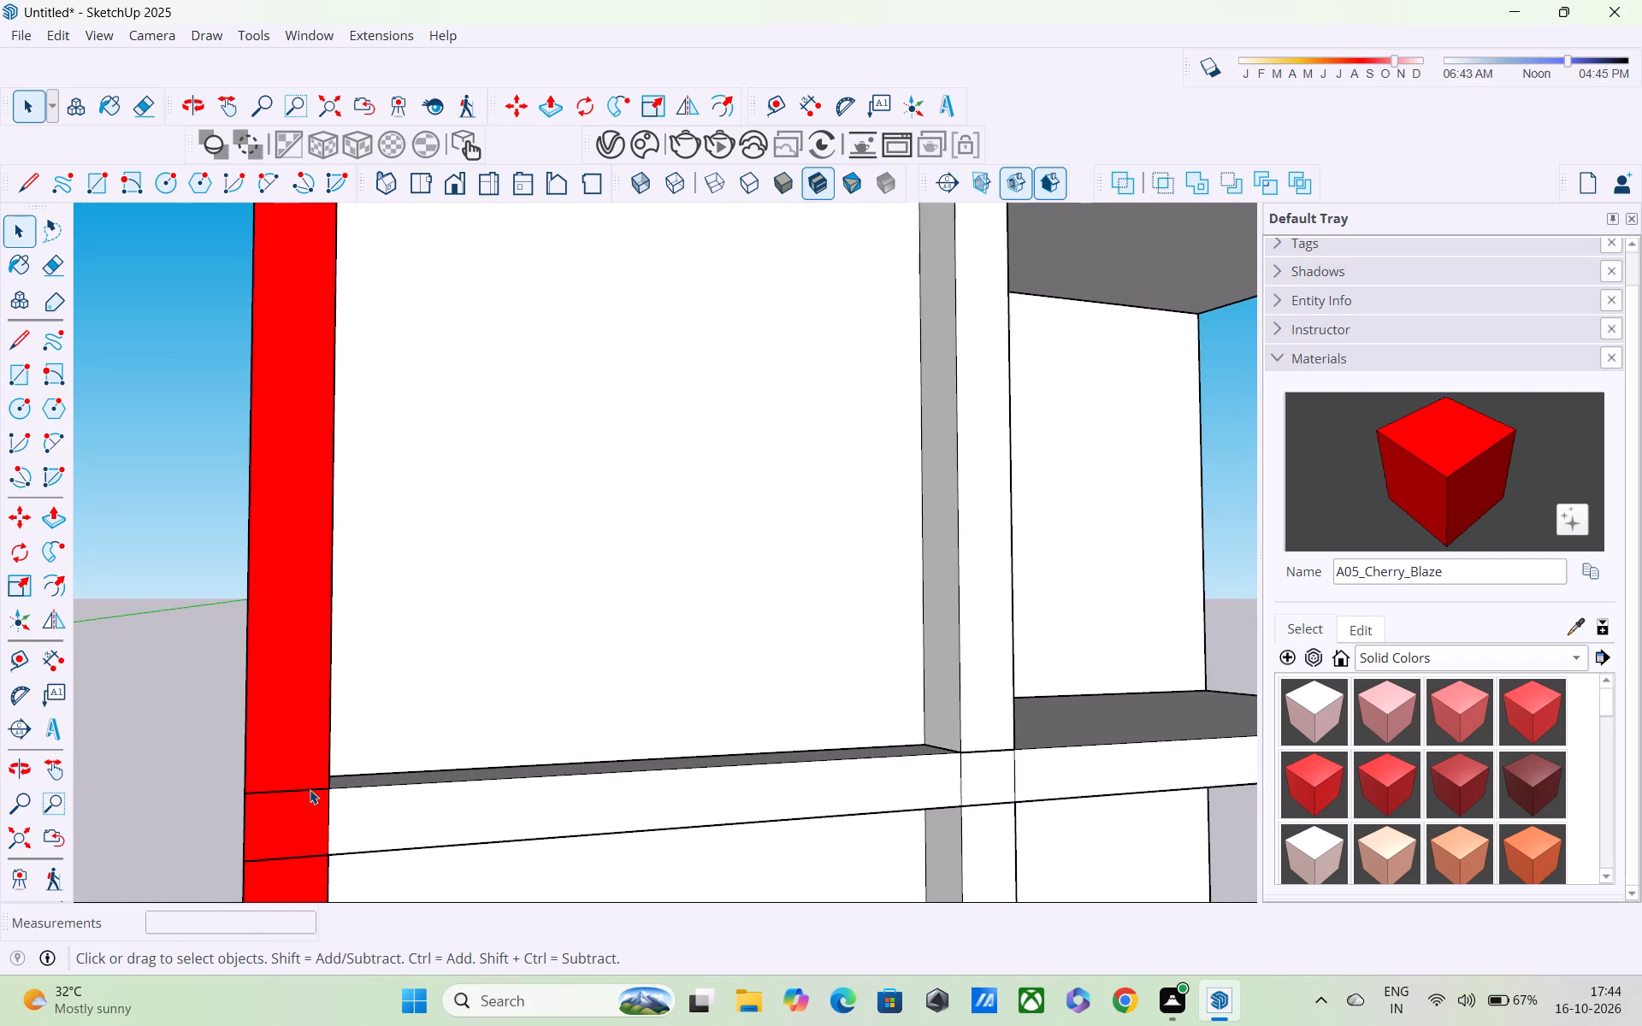
scroll(269, 735, "down", 5)
middle_click_drag(284, 777, 0, 858)
scroll(399, 762, "up", 5)
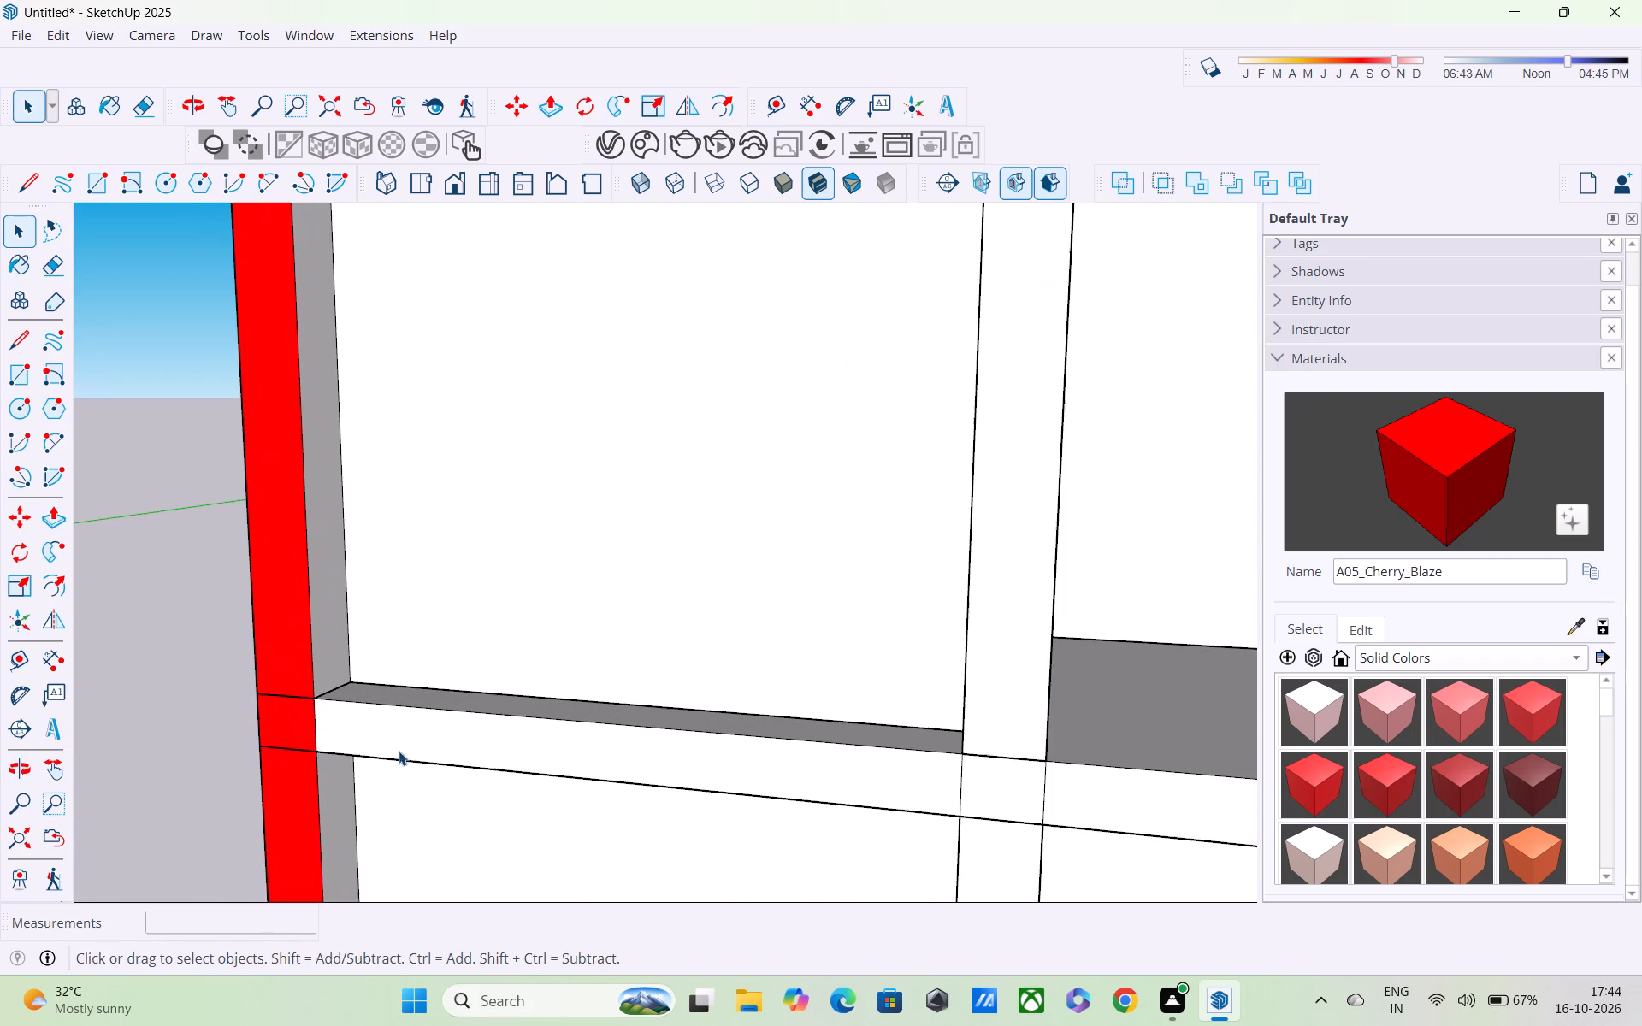
middle_click_drag(395, 743, 0, 783)
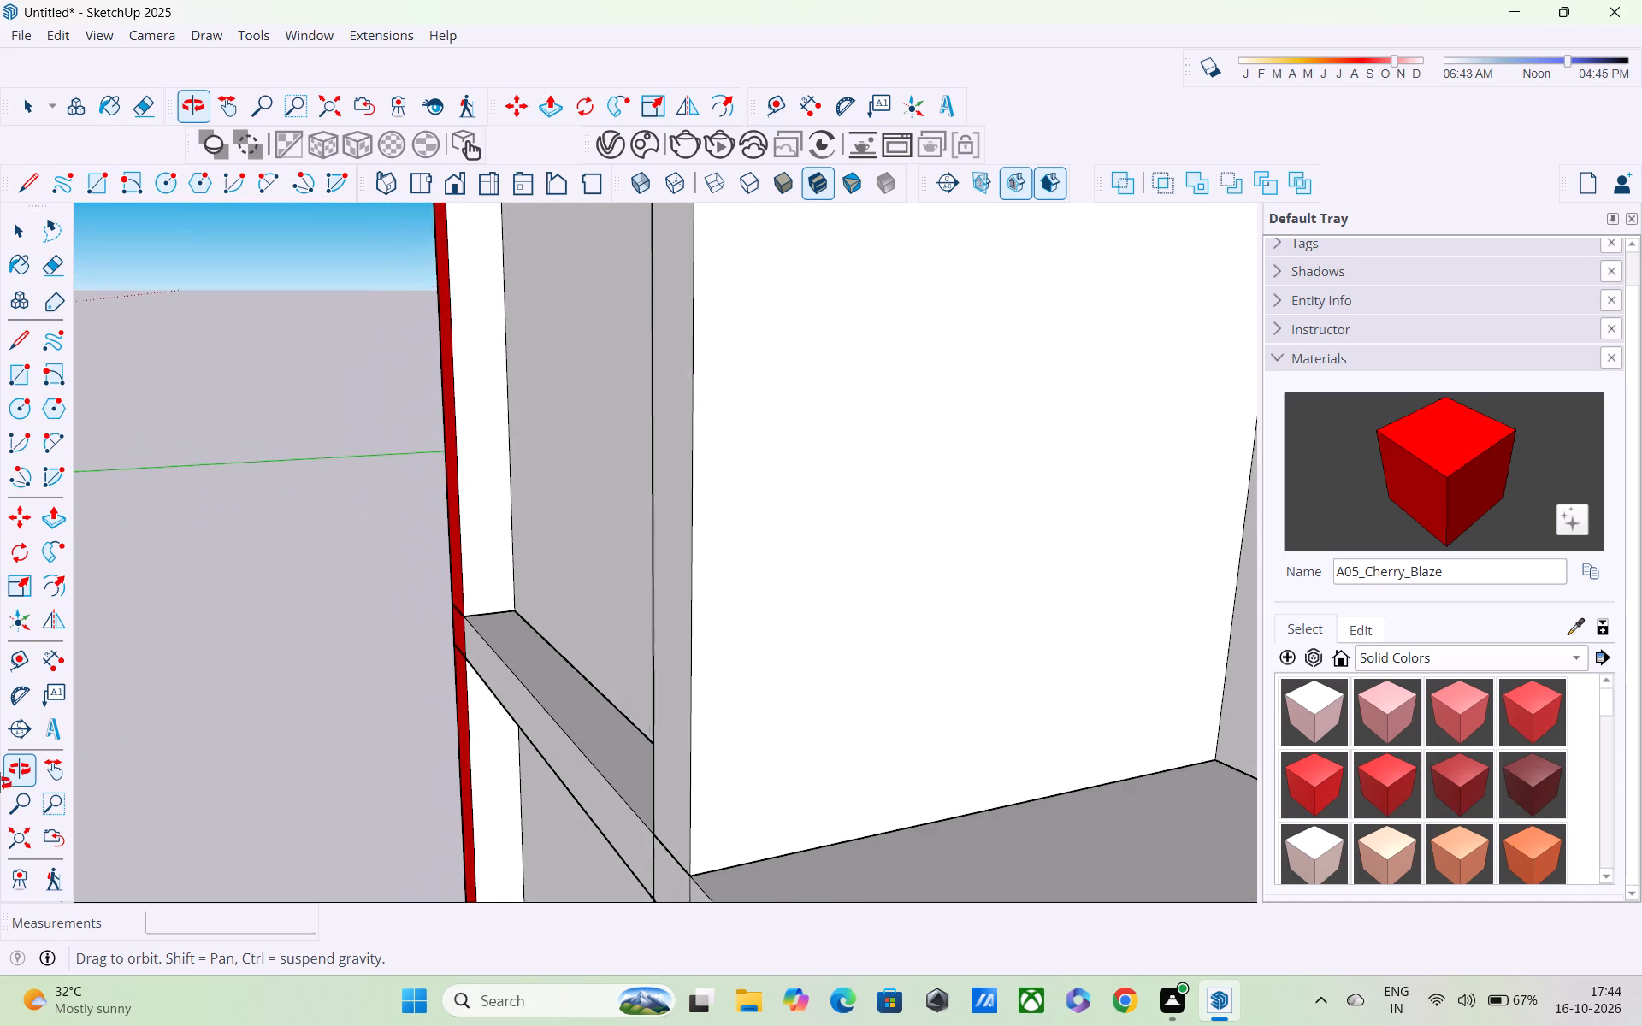
middle_click_drag(0, 783, 286, 675)
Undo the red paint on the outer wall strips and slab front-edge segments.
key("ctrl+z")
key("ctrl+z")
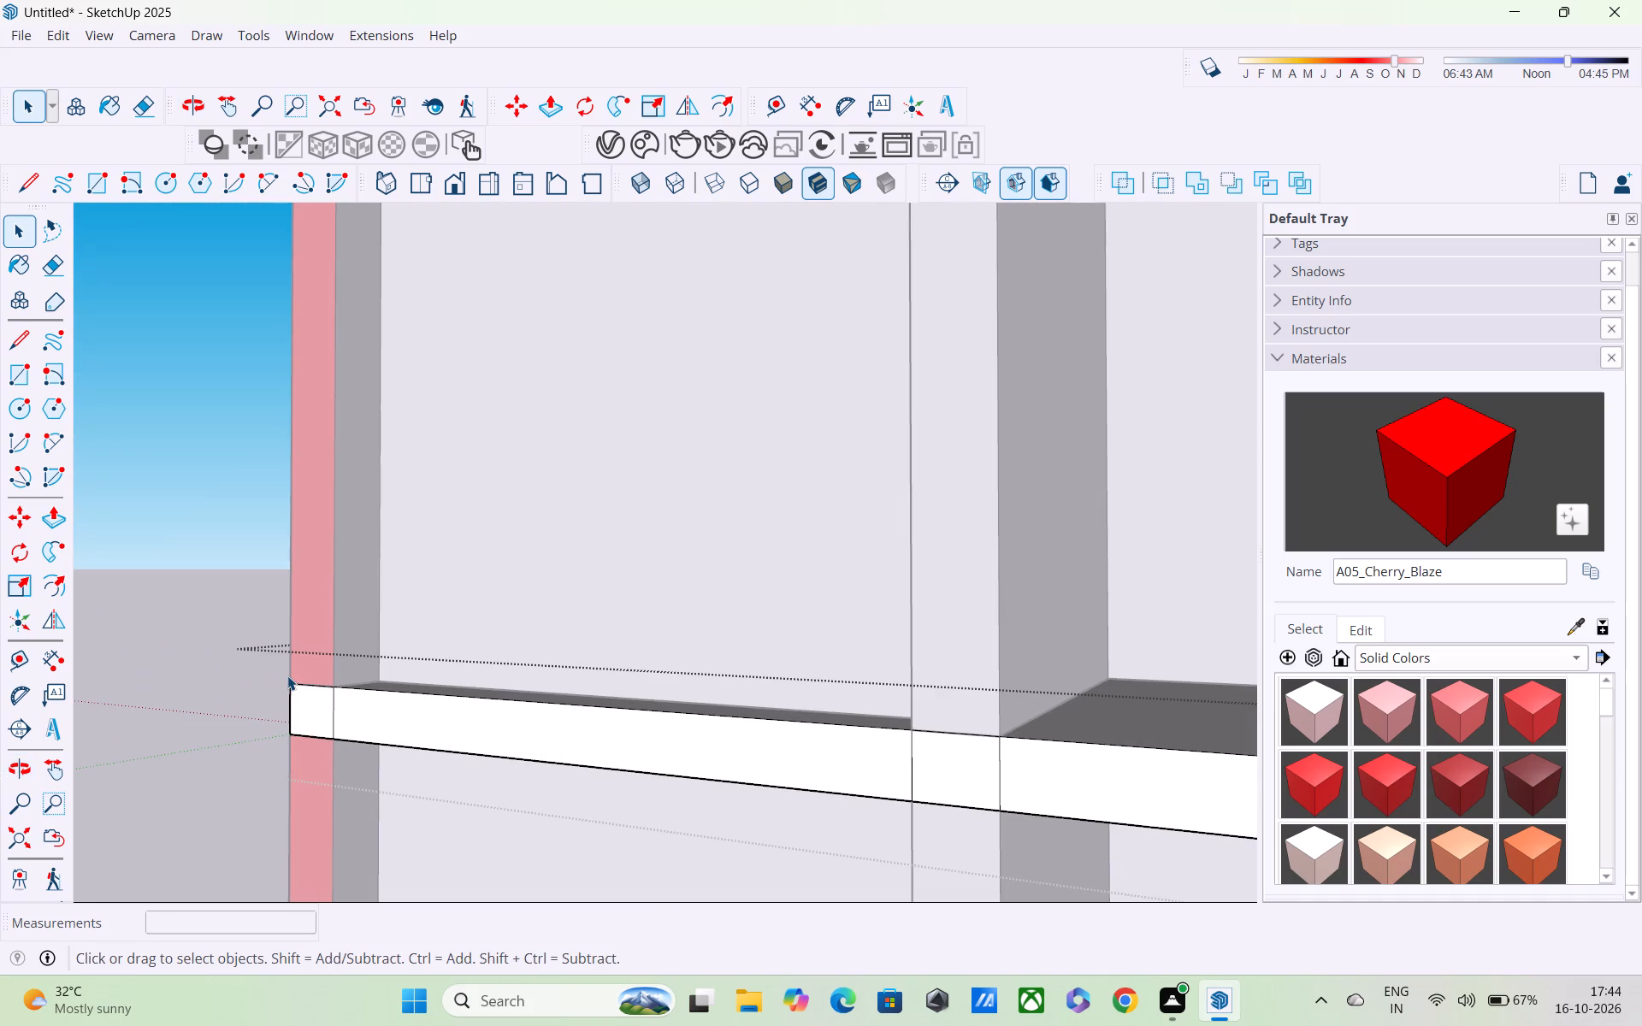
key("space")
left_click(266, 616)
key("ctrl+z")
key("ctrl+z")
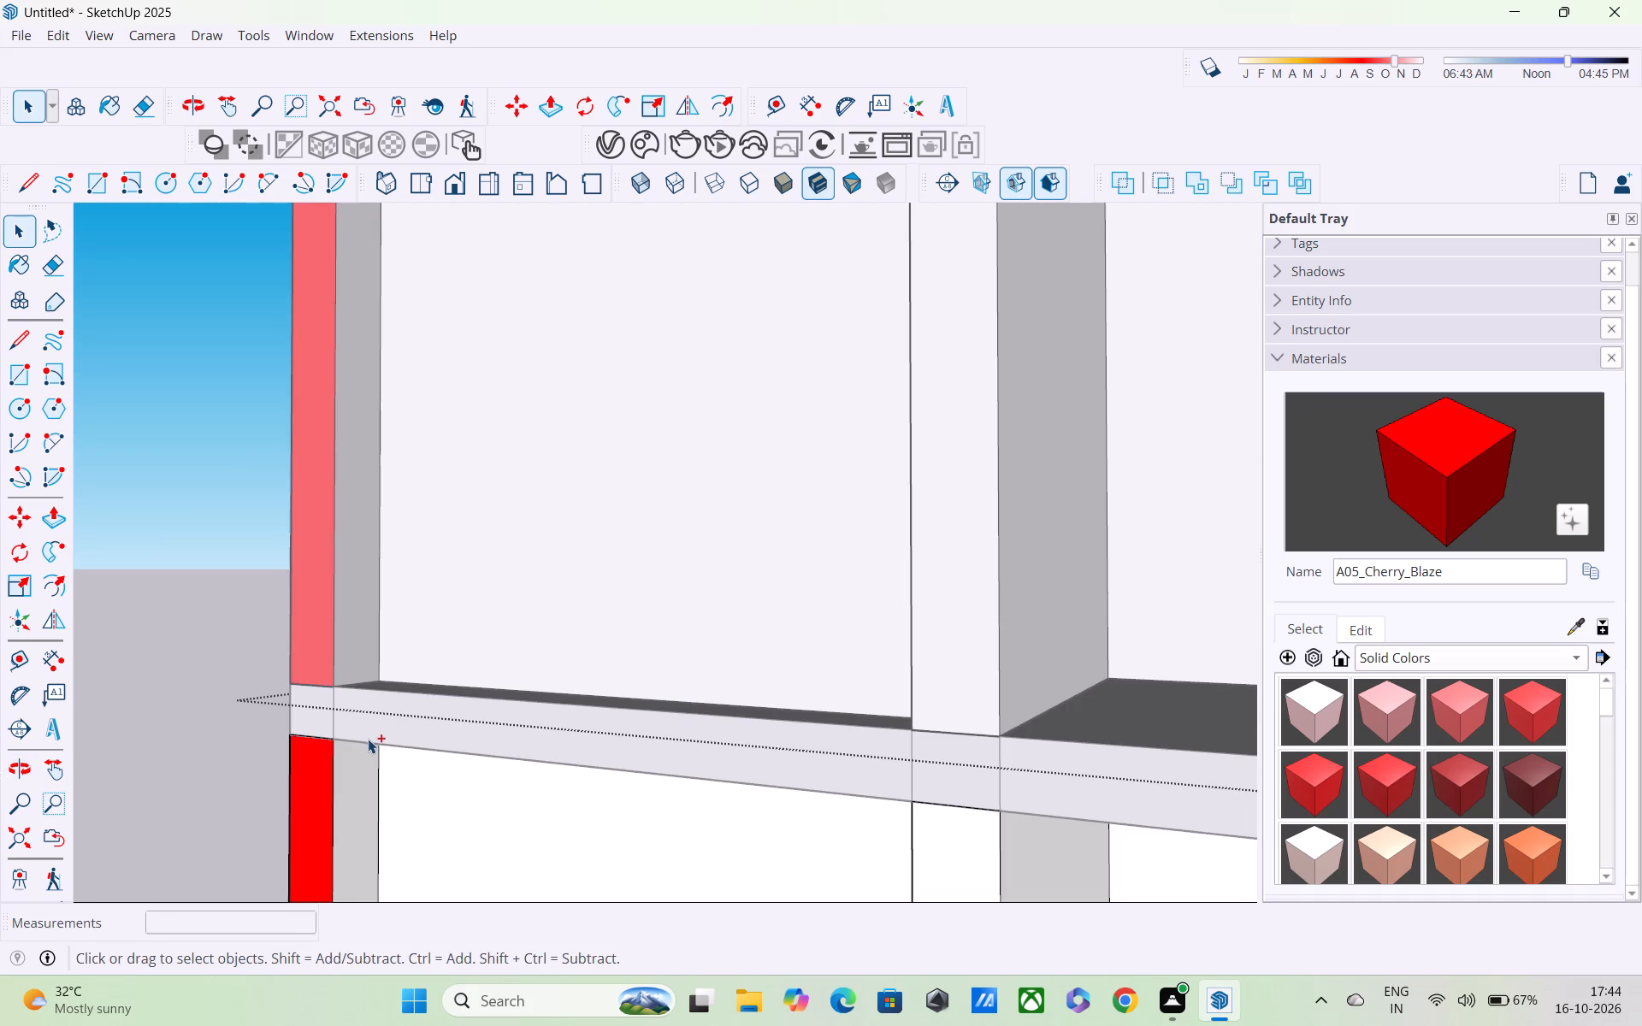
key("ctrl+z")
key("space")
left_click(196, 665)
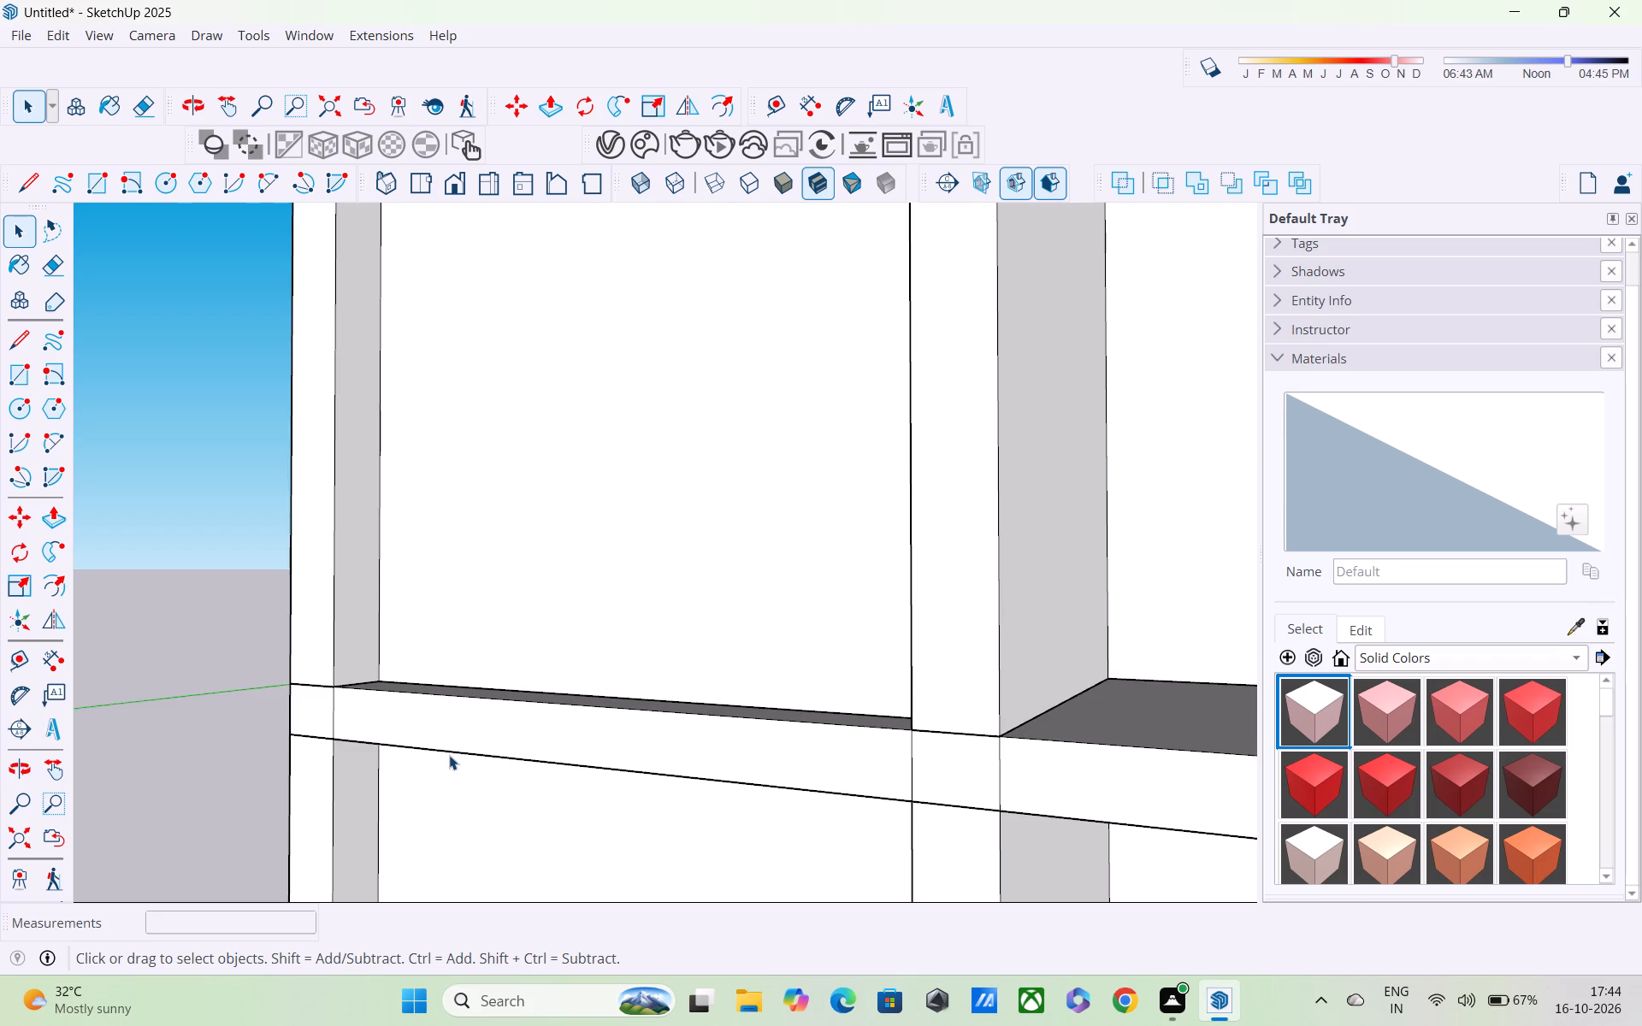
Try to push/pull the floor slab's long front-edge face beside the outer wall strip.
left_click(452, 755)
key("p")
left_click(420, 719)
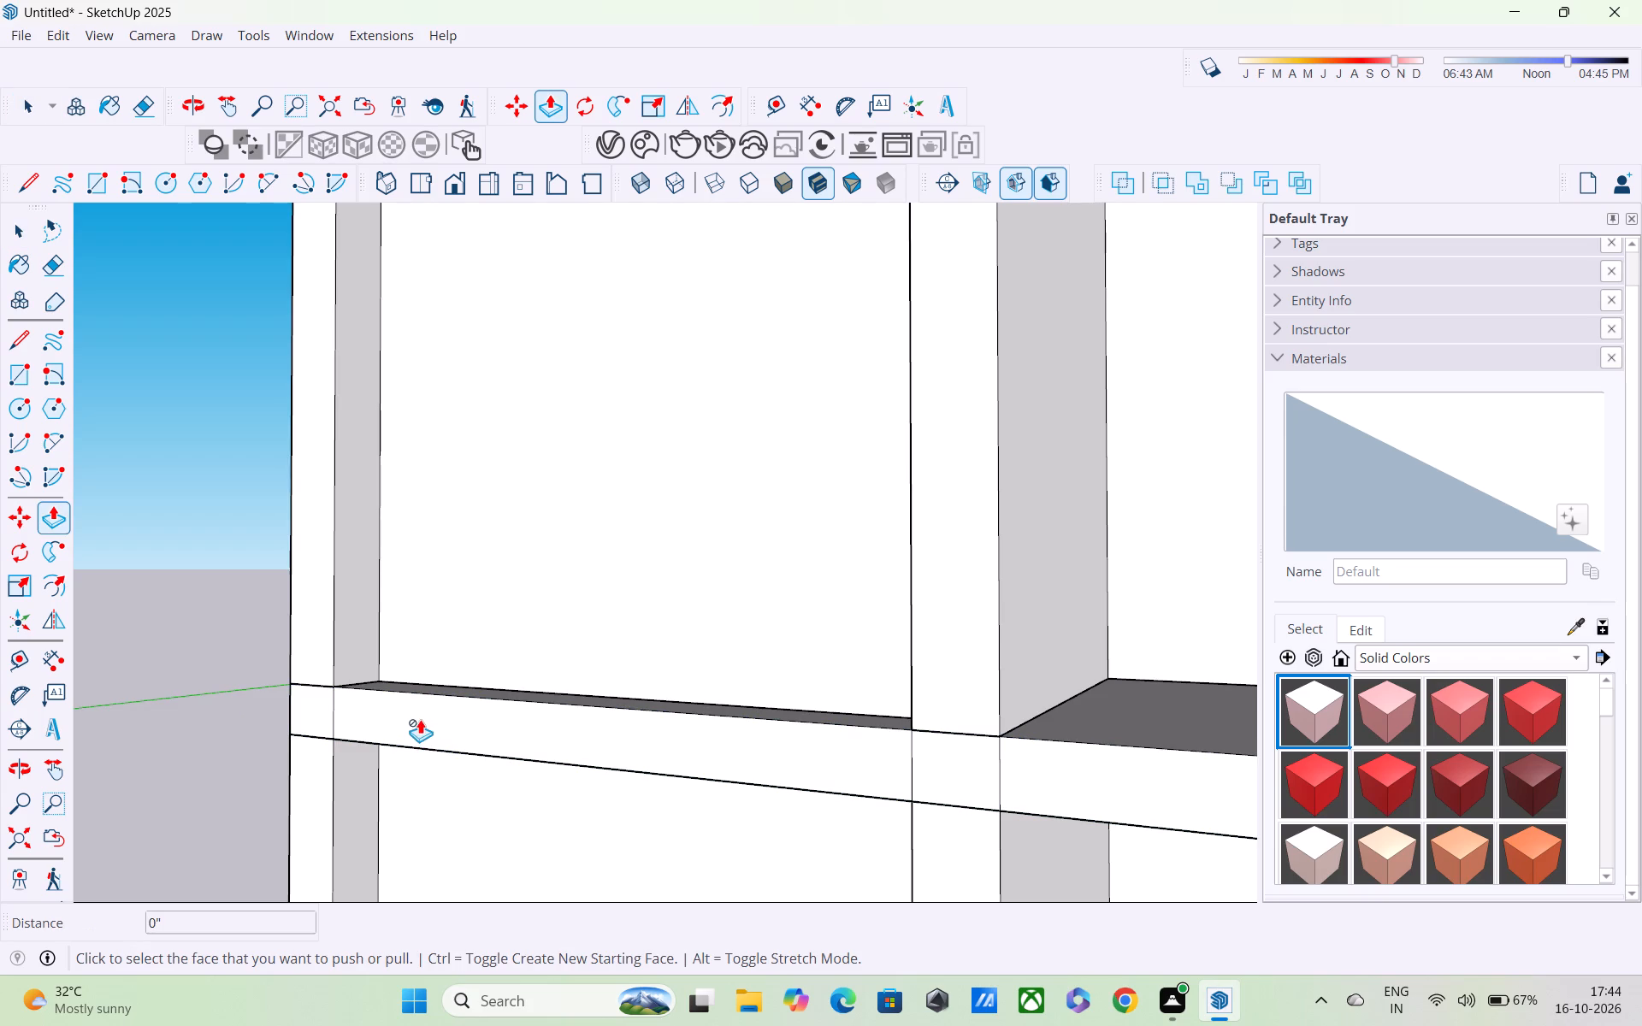
Examine the building corner where the floor slabs meet the side wall and the front wall strips.
middle_click_drag(374, 729, 1006, 744)
scroll(995, 743, "down", 6)
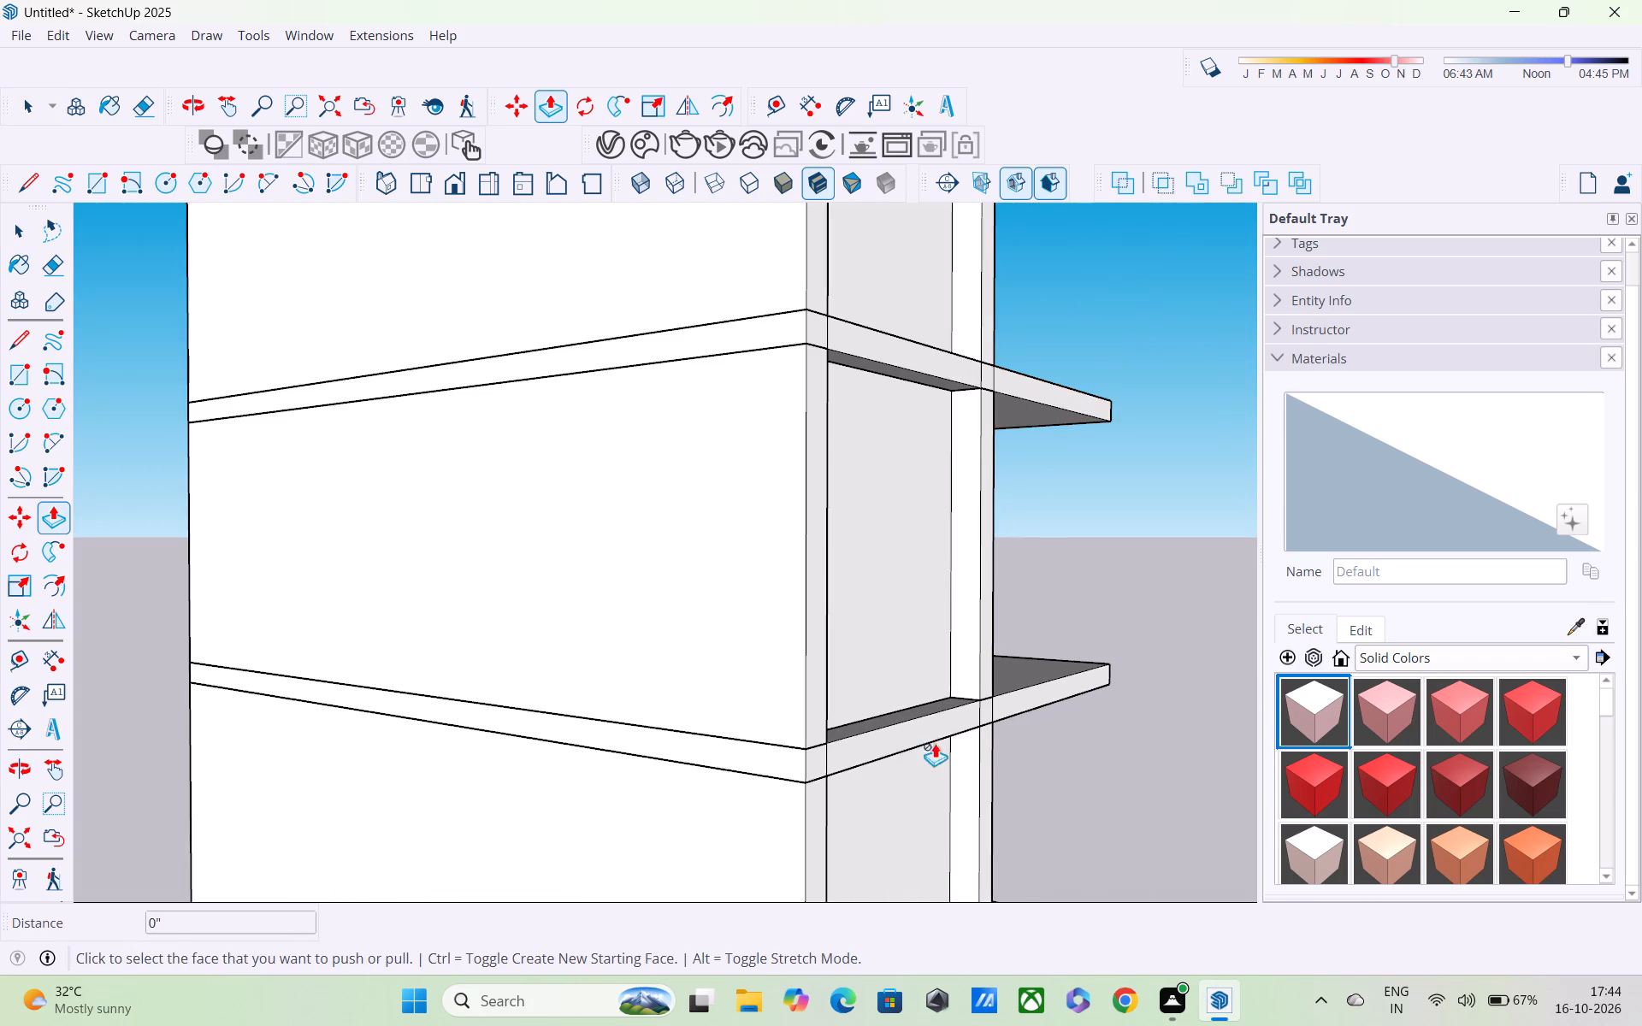
middle_click_drag(754, 786, 546, 800)
scroll(626, 758, "up", 7)
middle_click_drag(524, 768, 813, 802)
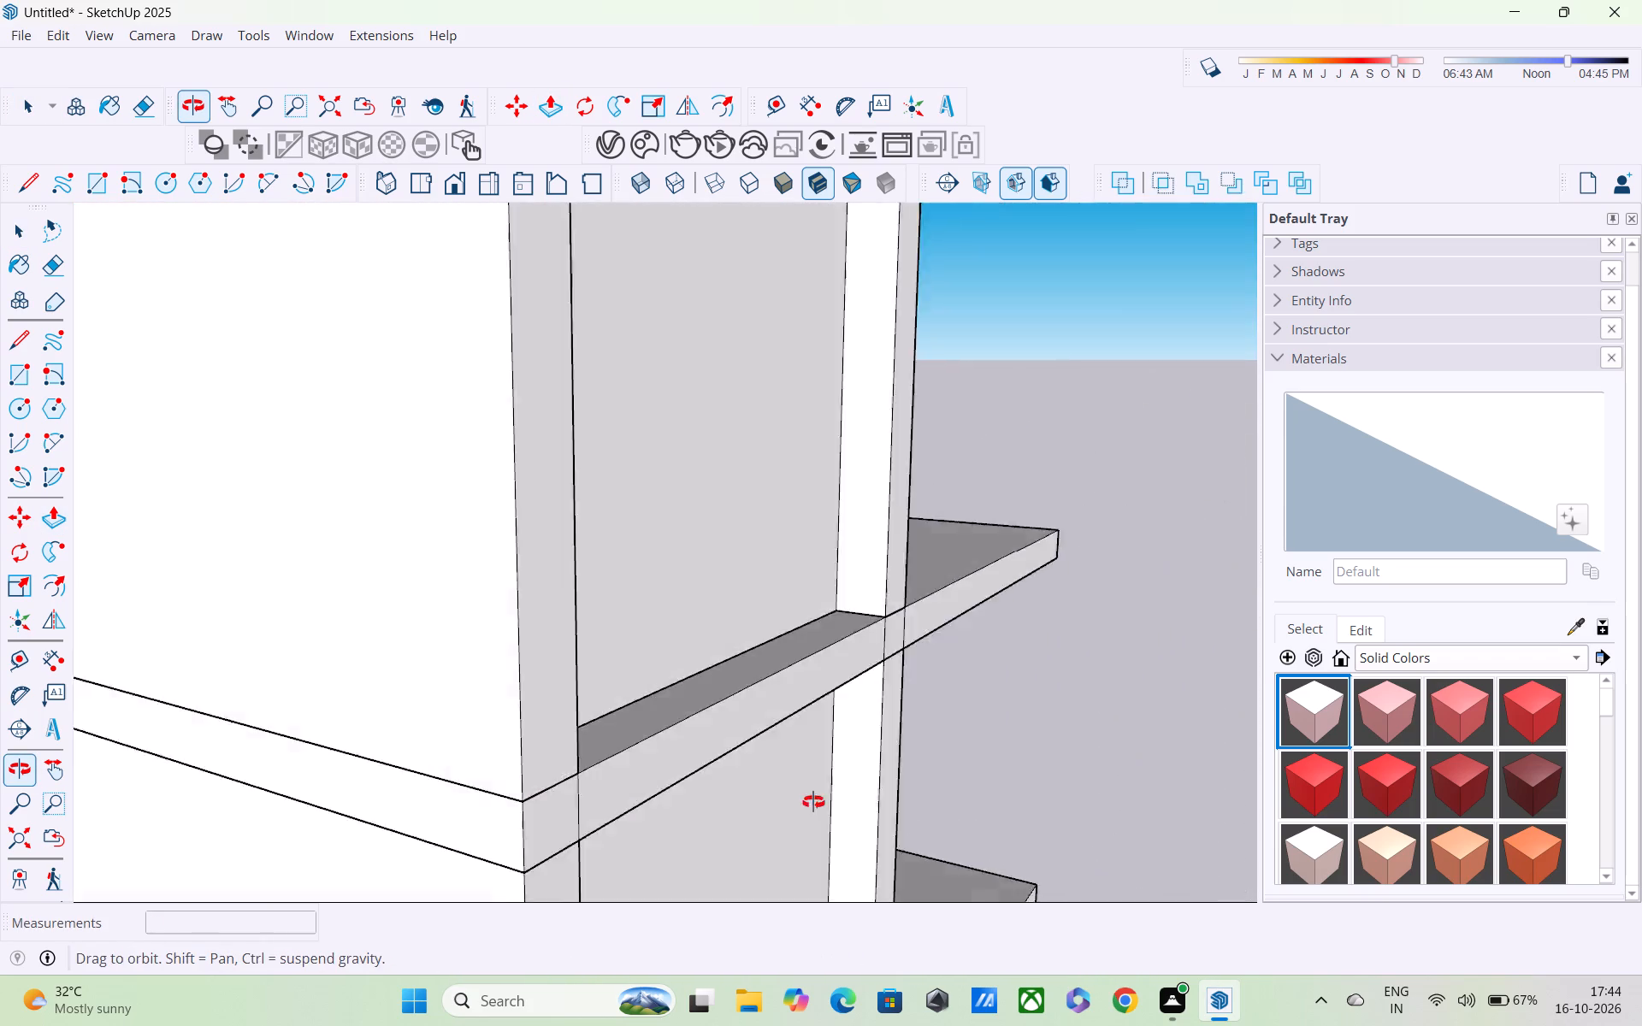
middle_click_drag(813, 802, 832, 698)
scroll(828, 699, "down", 7)
scroll(731, 735, "up", 1)
middle_click_drag(709, 735, 381, 687)
scroll(430, 699, "up", 6)
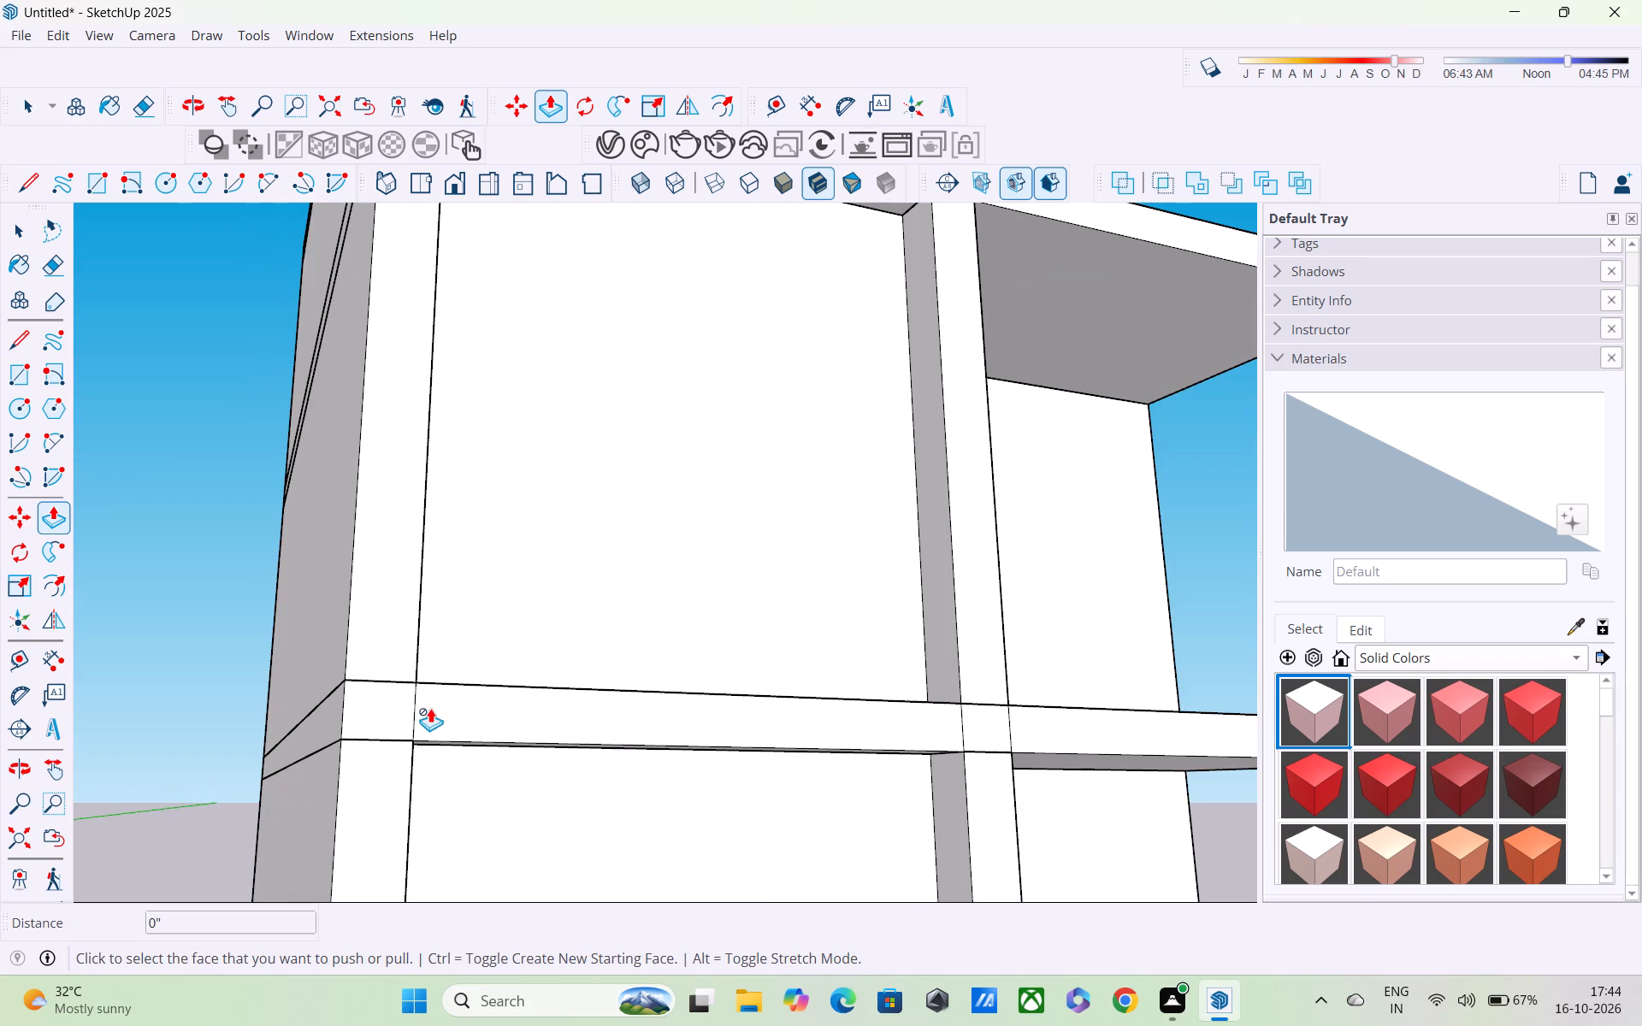
Open the floor slab for editing and erase the seam line across its front edge at the outer wall strip.
middle_click_drag(425, 714, 405, 490)
middle_click_drag(401, 787, 322, 687)
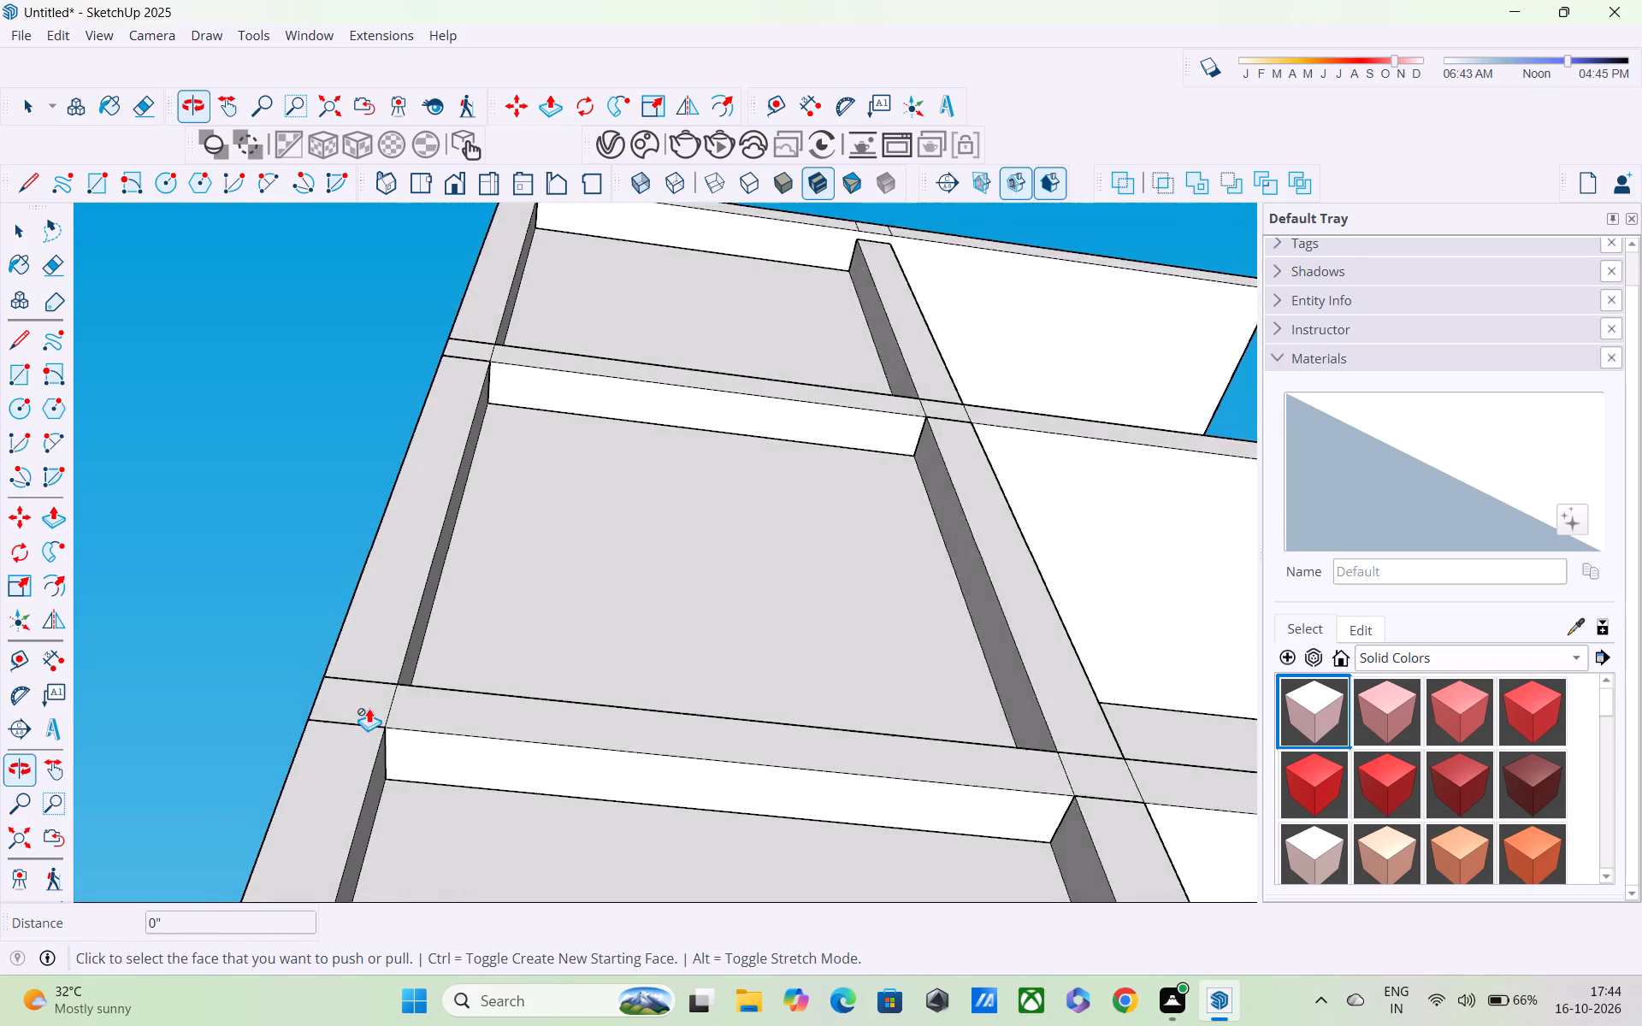
scroll(369, 708, "up", 5)
key("space")
scroll(396, 713, "up", 4)
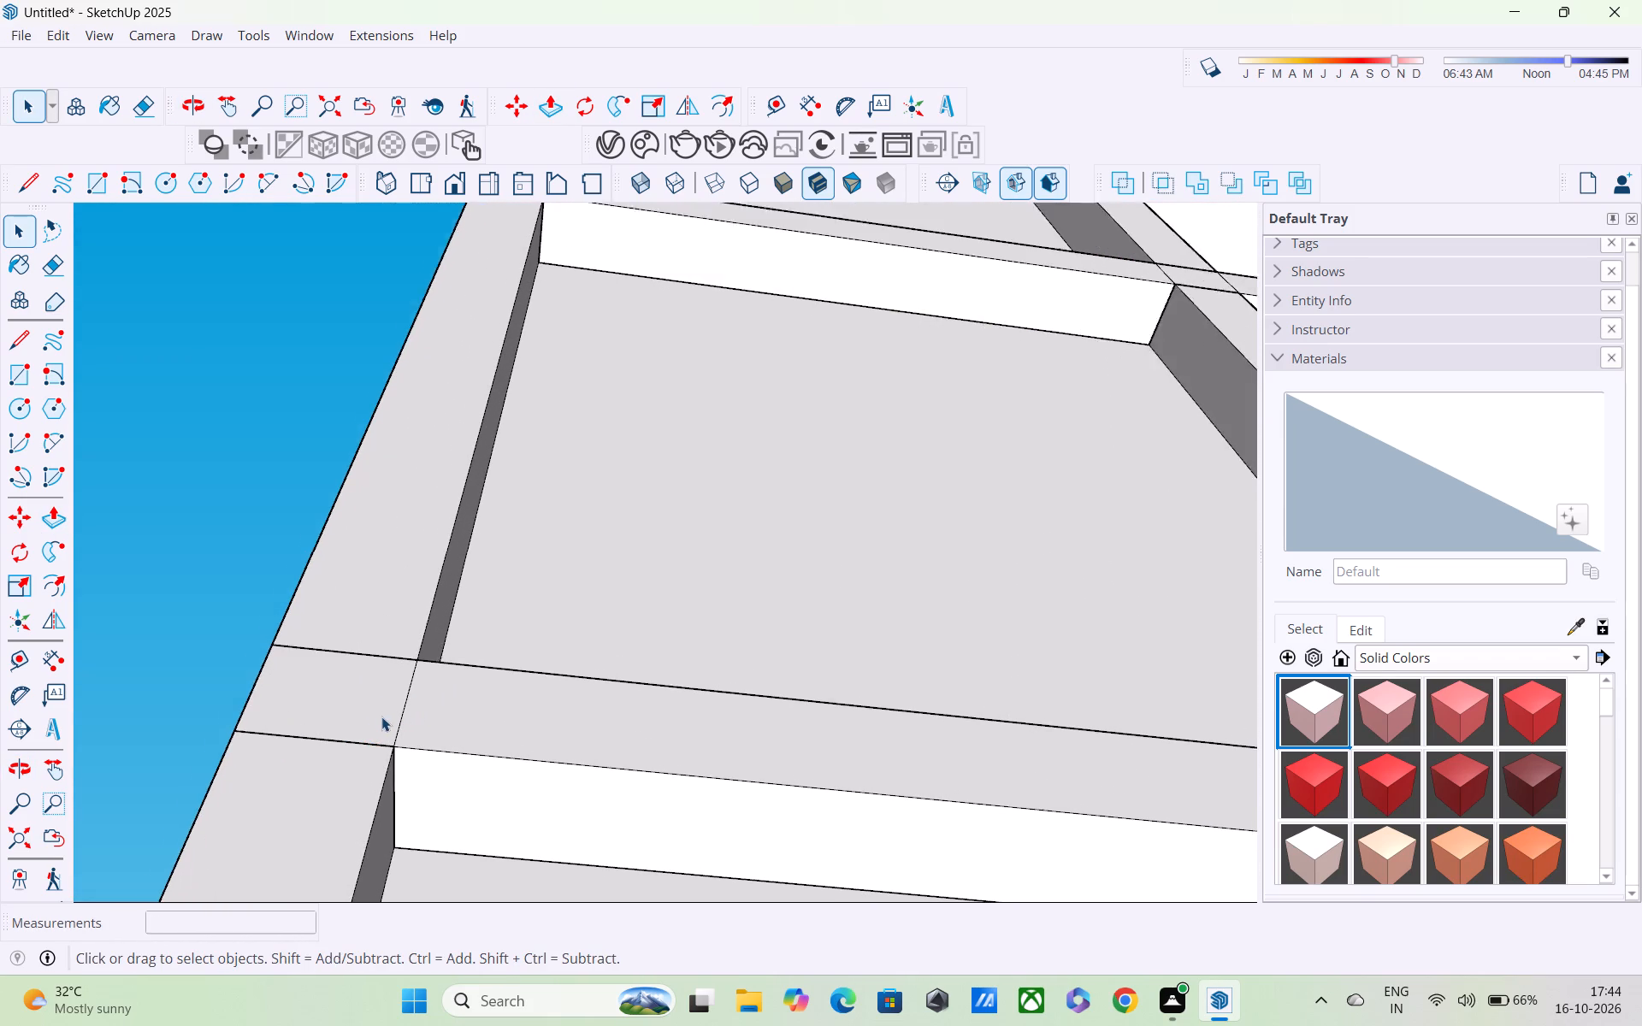
key("e")
scroll(387, 687, "up", 5)
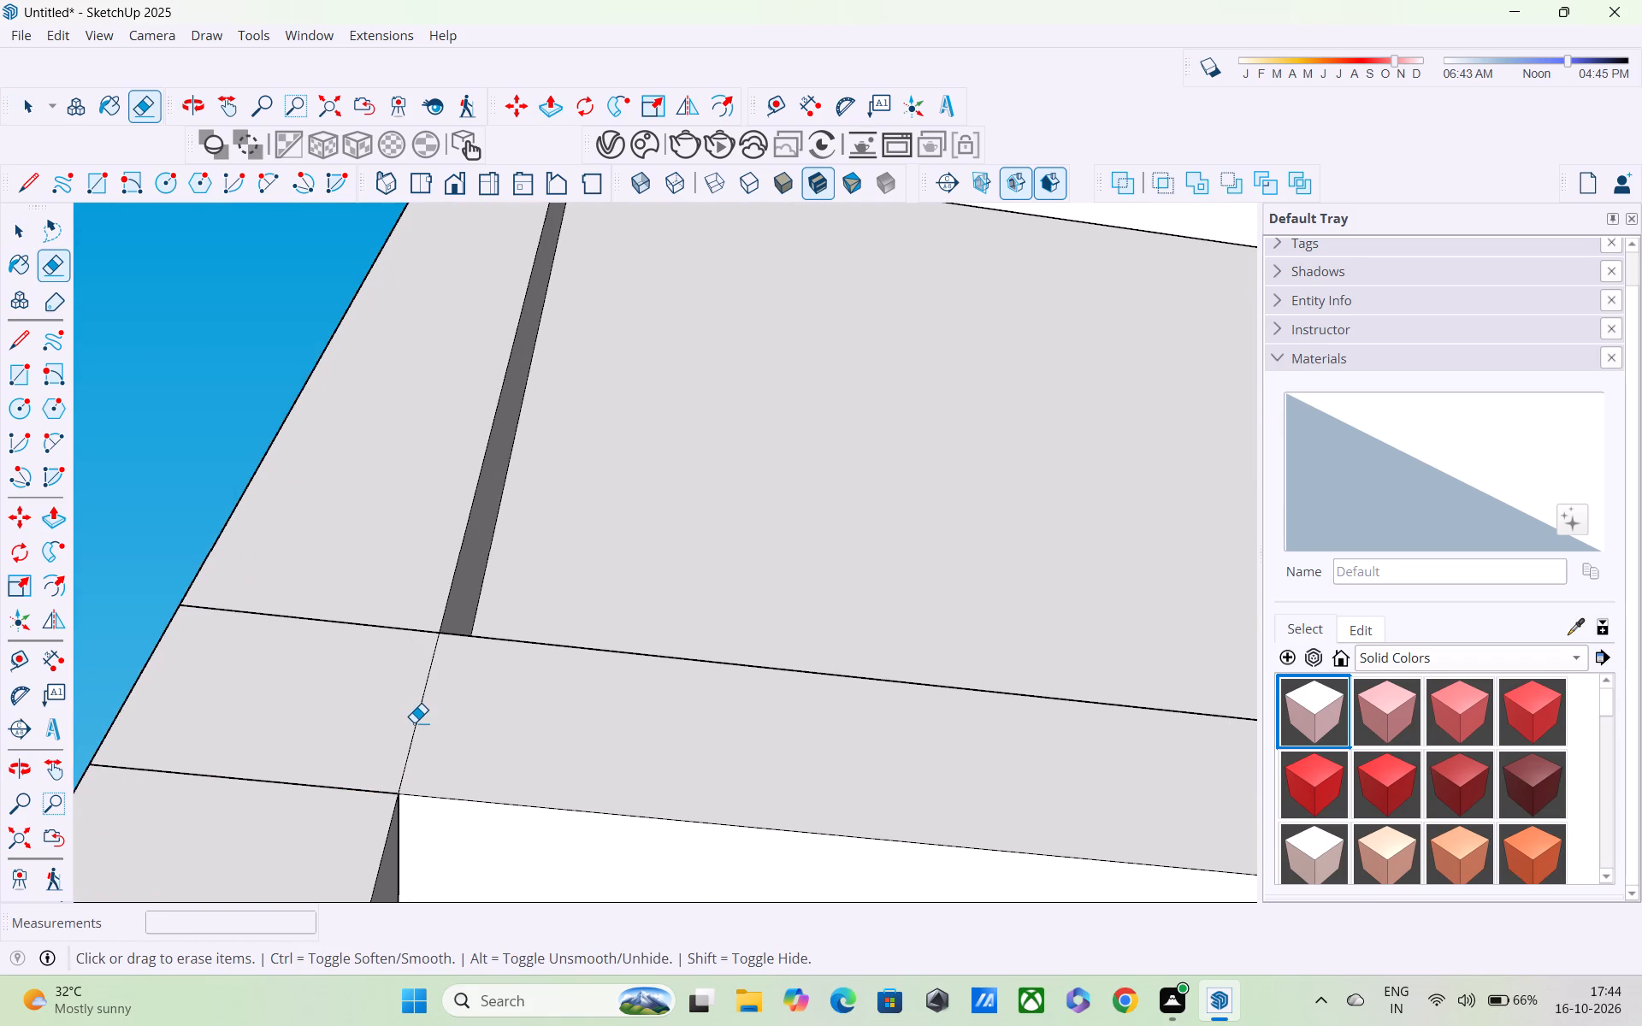
left_click(414, 722)
key("grave")
key("Escape")
key("space")
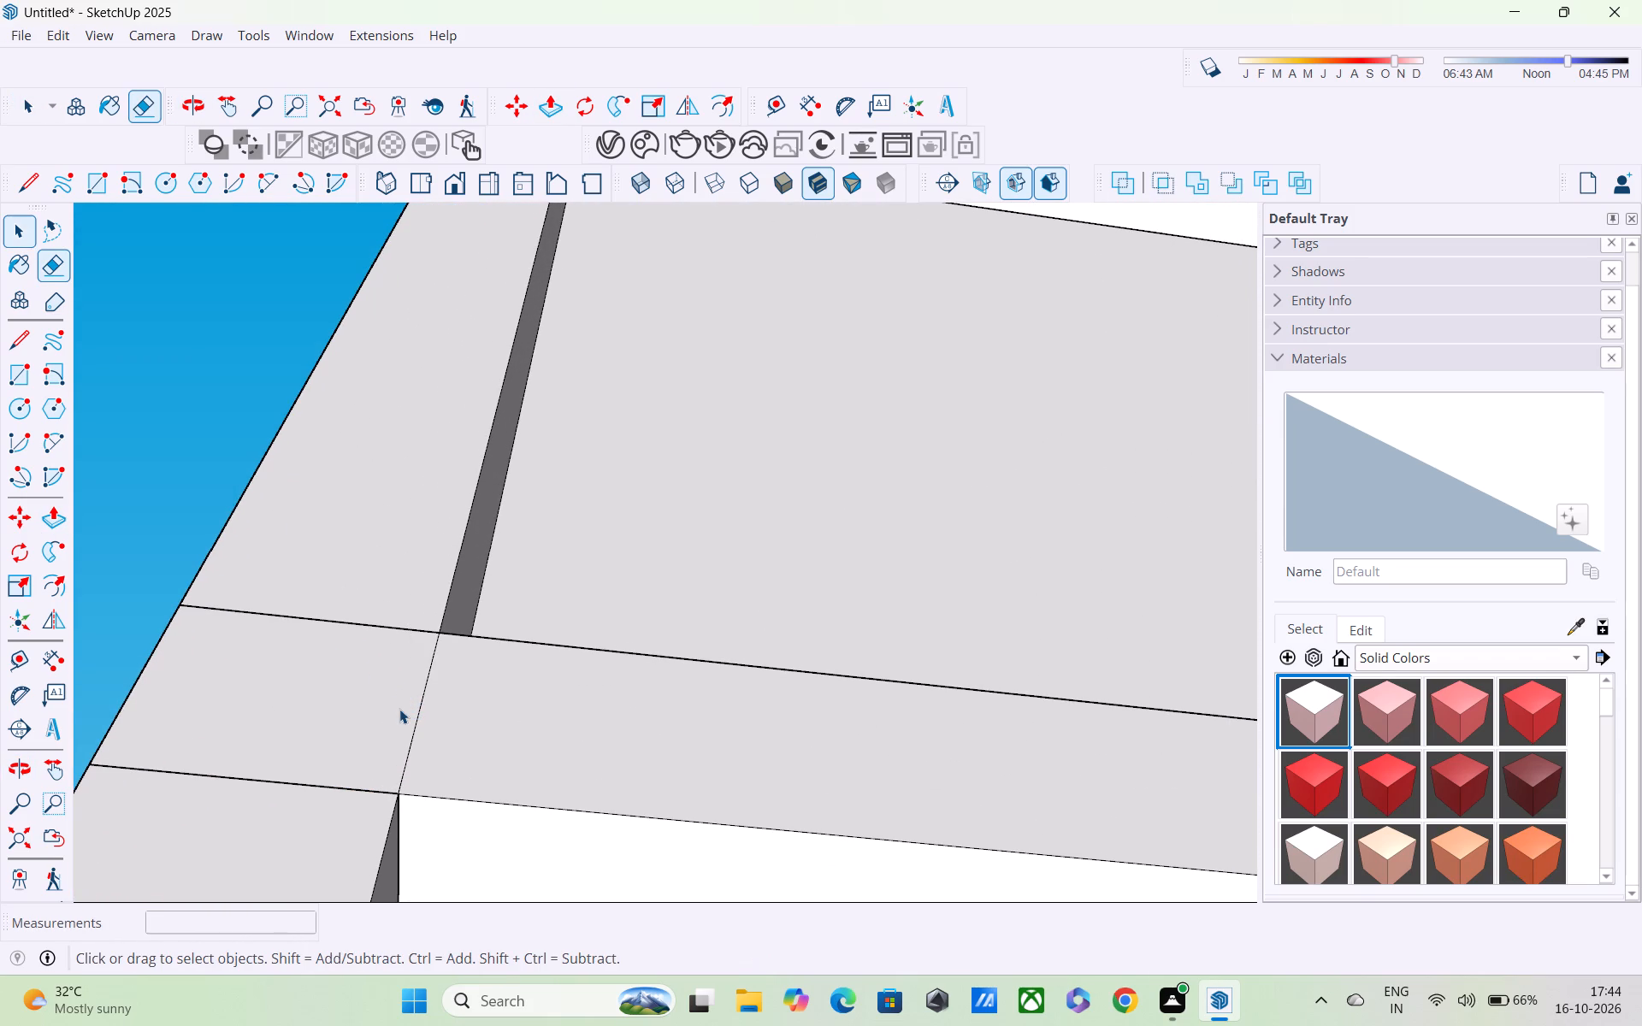
double_click(399, 709)
key("e")
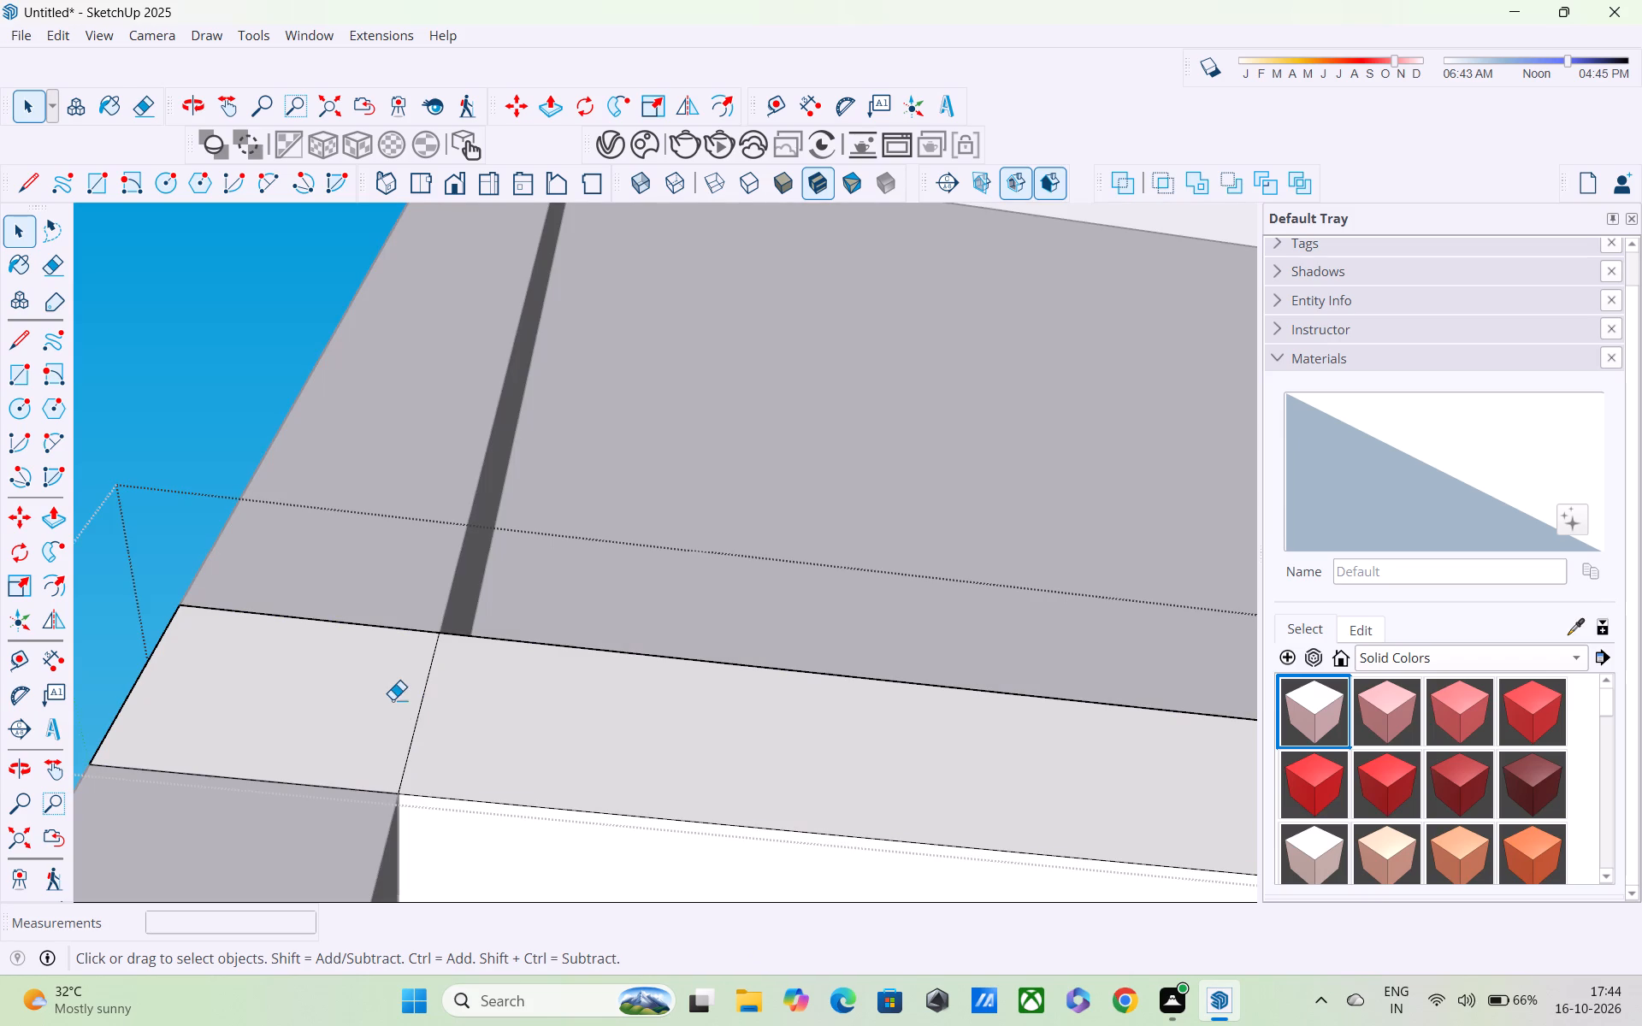
left_click(427, 687)
scroll(412, 703, "down", 3)
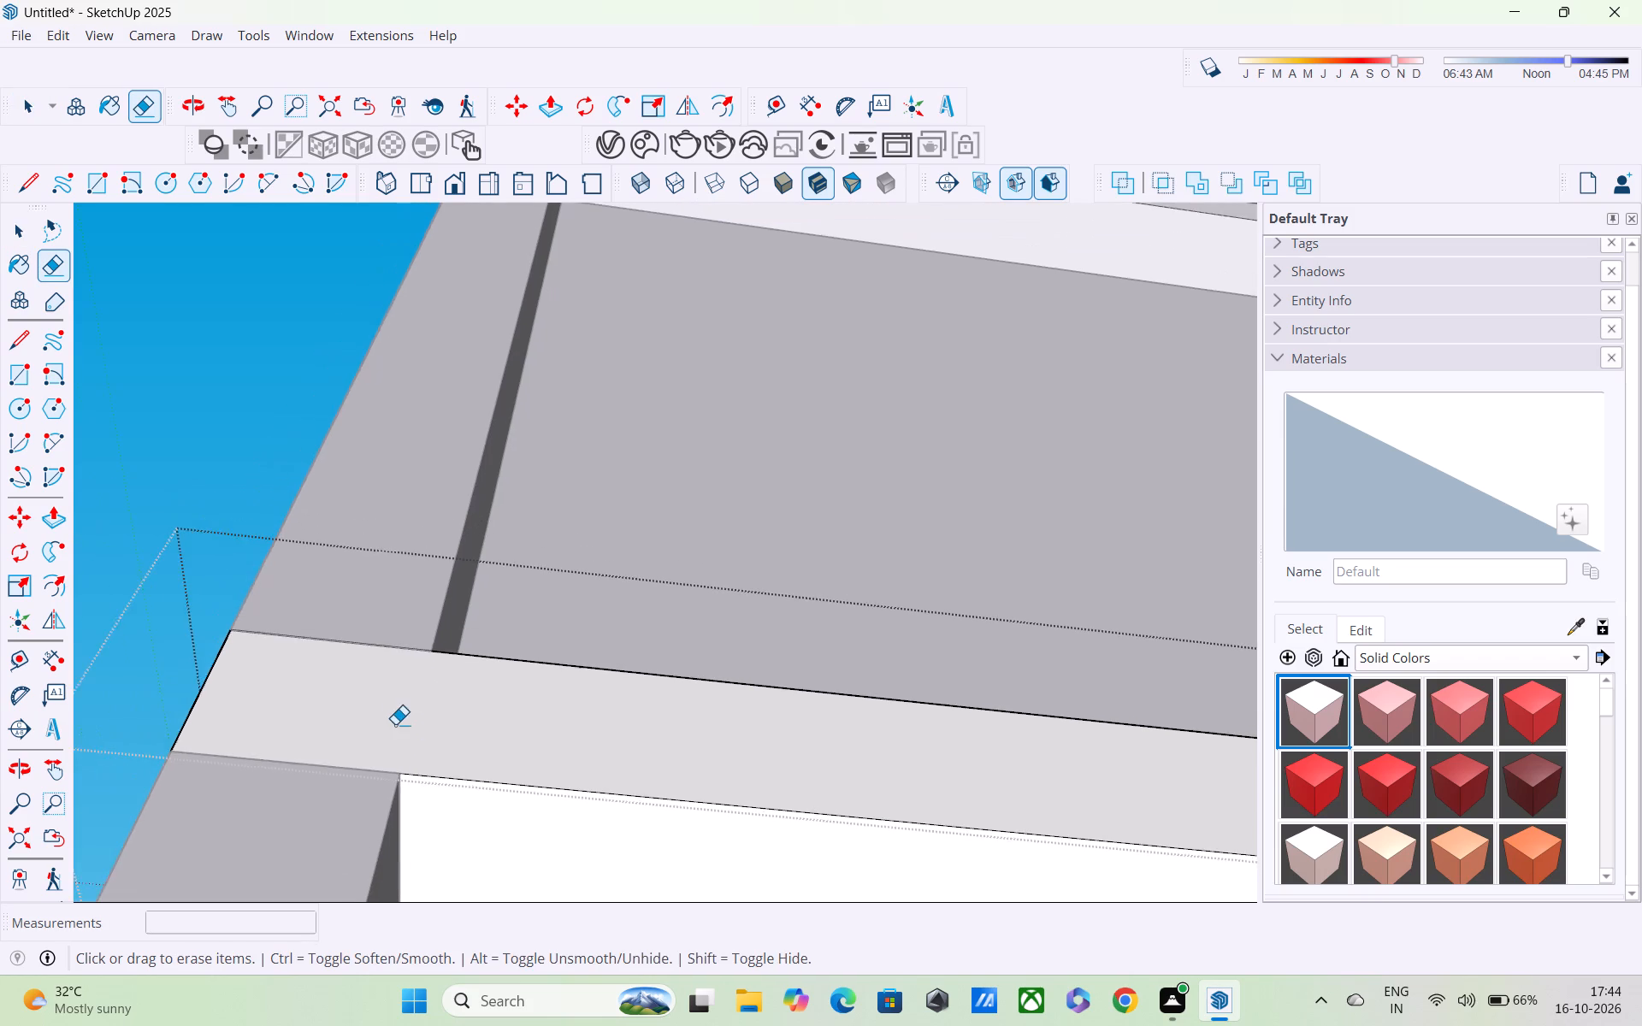
Erase the two seam lines across the slab's front edge where it crosses the middle wall.
middle_click_drag(401, 754, 422, 890)
scroll(330, 762, "up", 6)
scroll(323, 734, "down", 6)
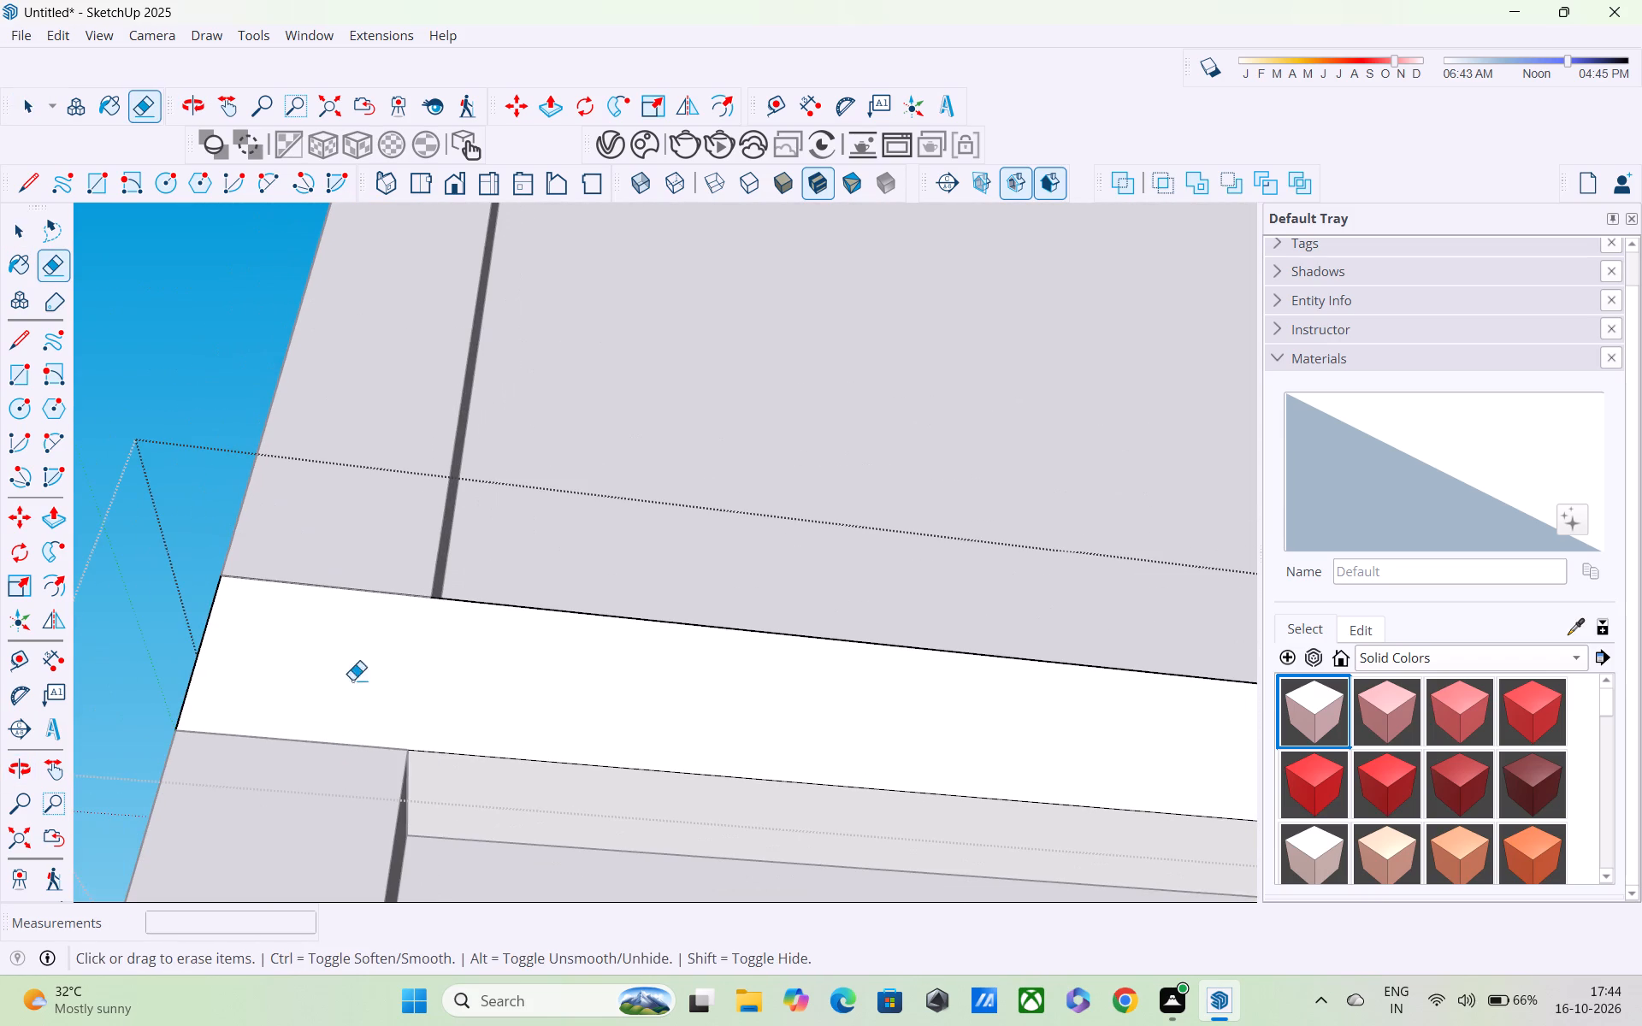
middle_click_drag(386, 655, 399, 771, "shift")
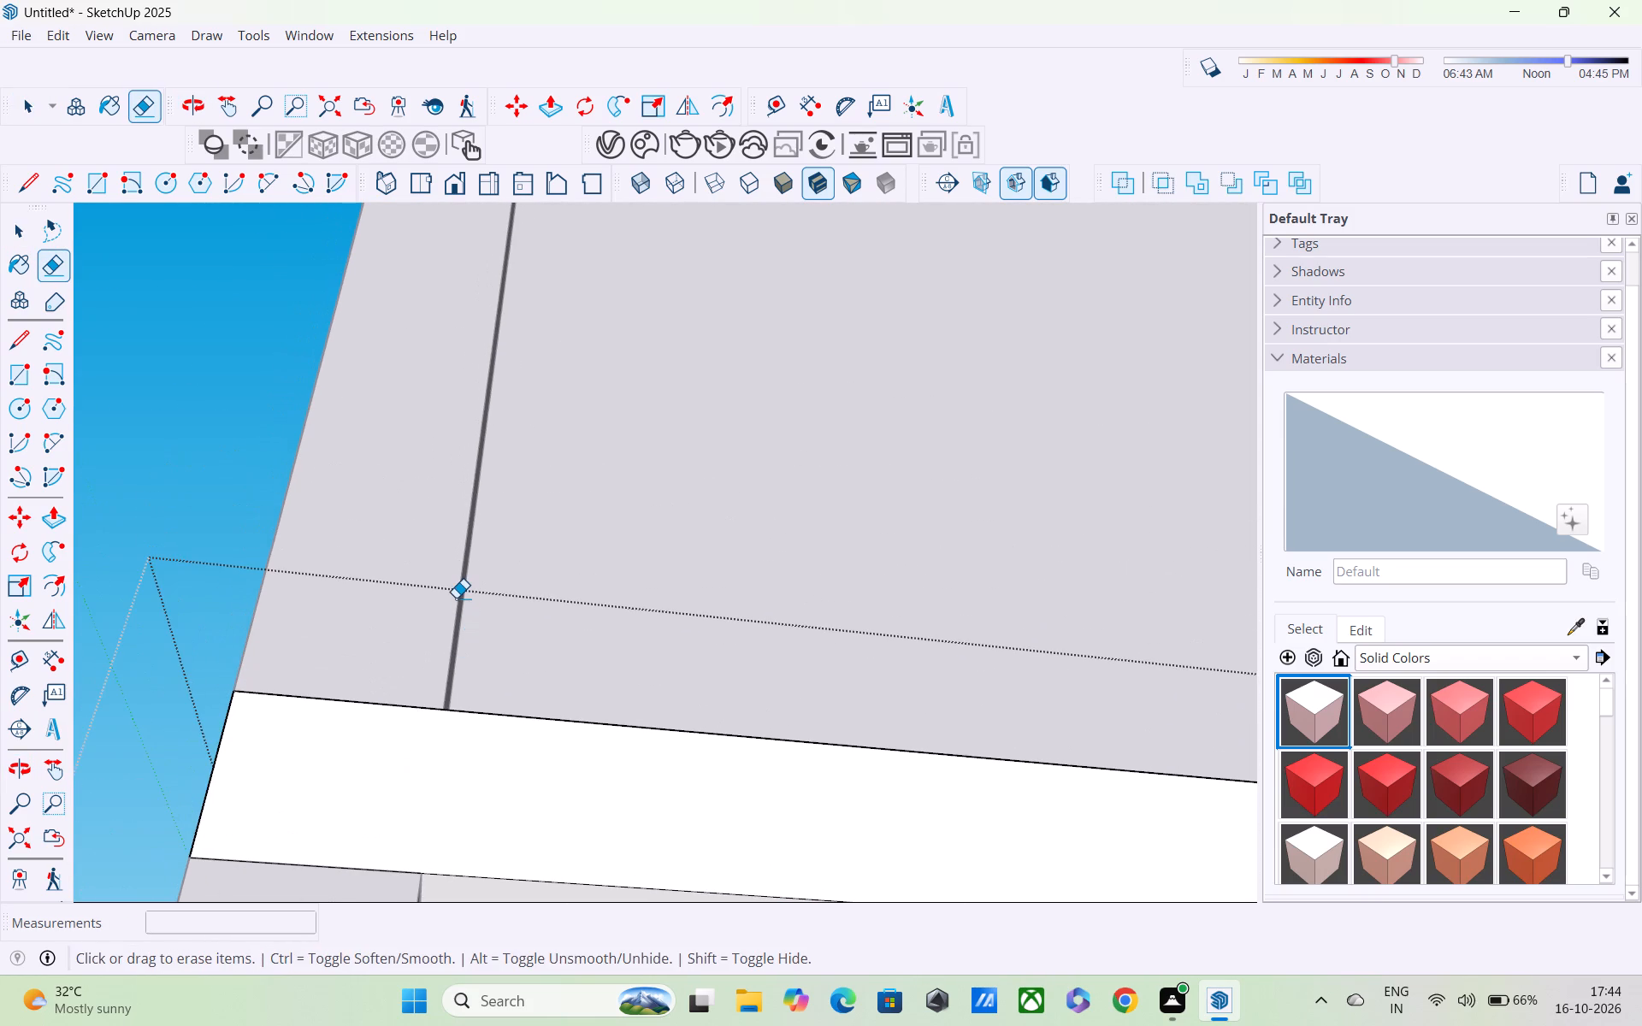
left_click(456, 598)
scroll(456, 616, "down", 3)
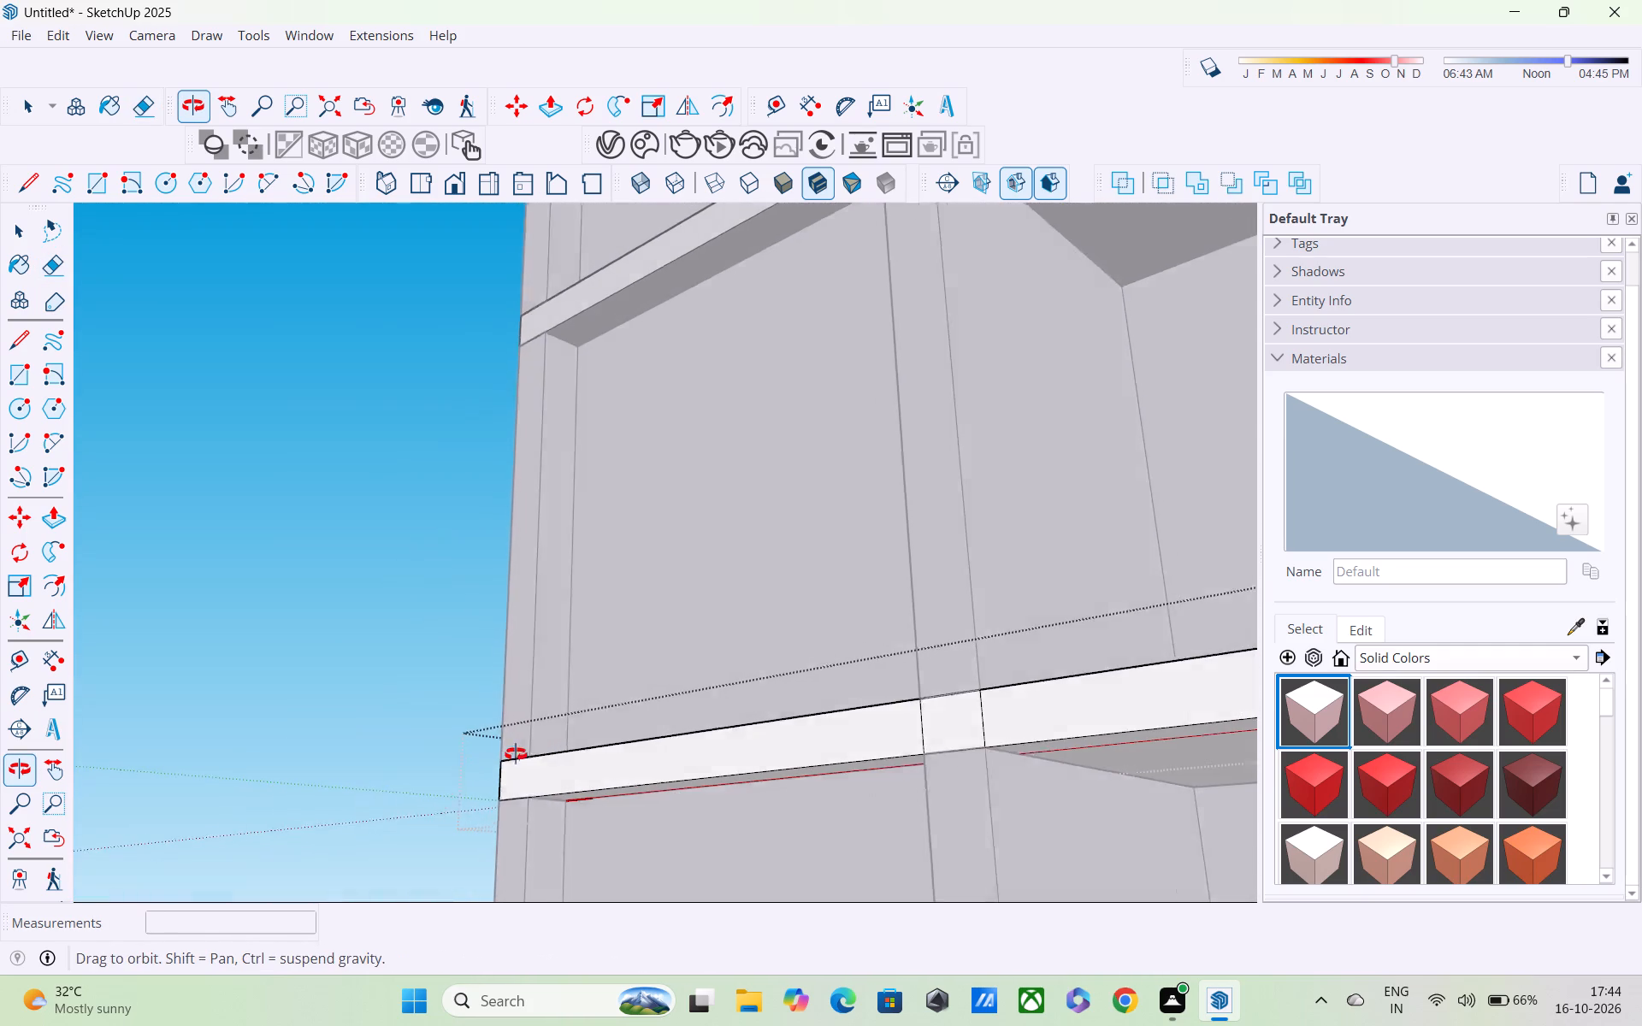
left_click(945, 721)
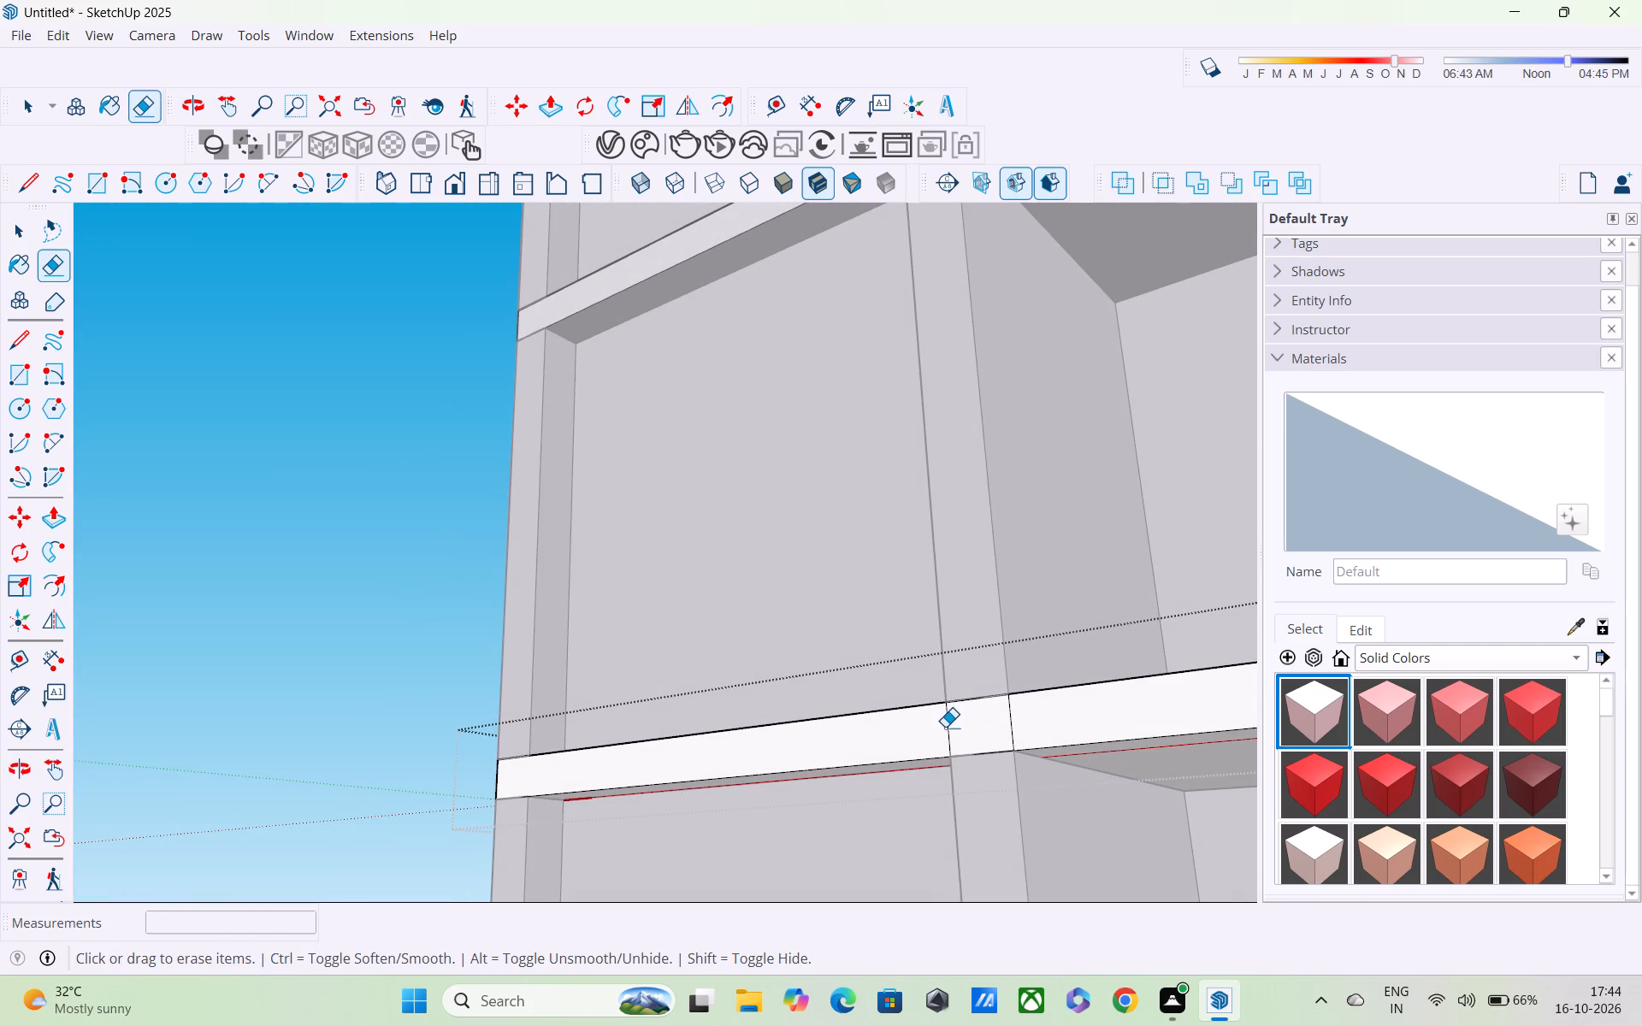
left_click(945, 727)
left_click(952, 742)
left_click(1009, 717)
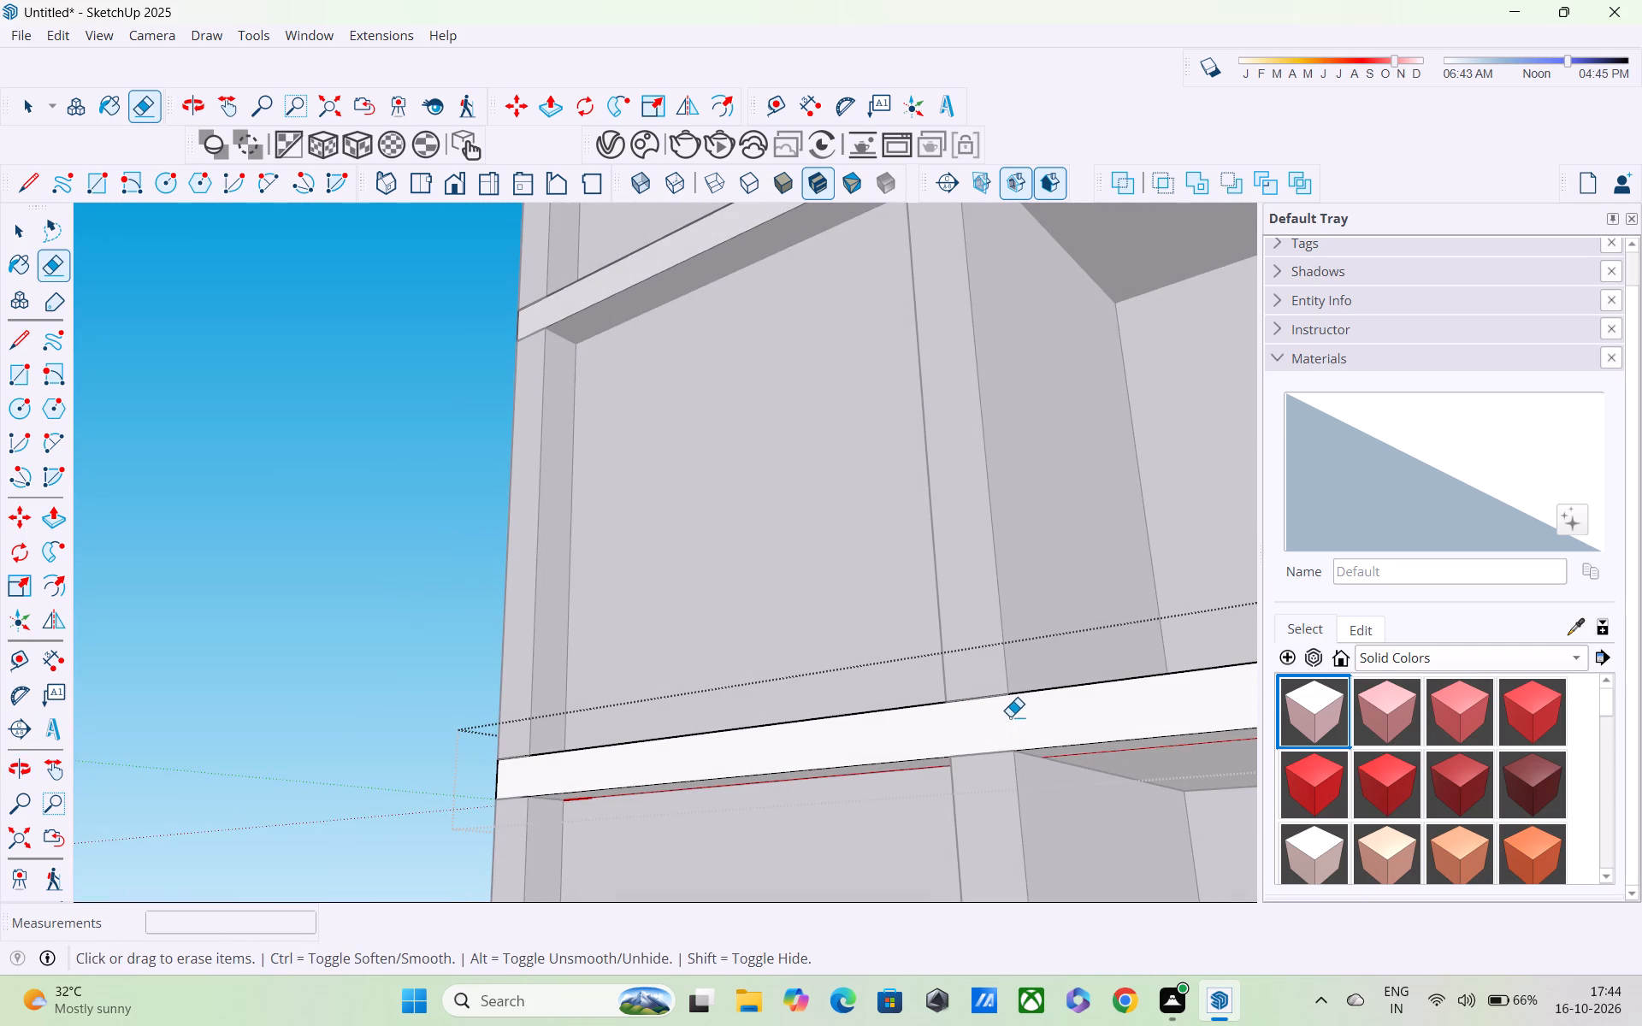
Examine the front facade from the edited slab up to the roof slab, checking the remaining seams at each floor.
middle_click_drag(972, 687, 1226, 728)
scroll(1025, 646, "up", 4)
scroll(1040, 632, "down", 3)
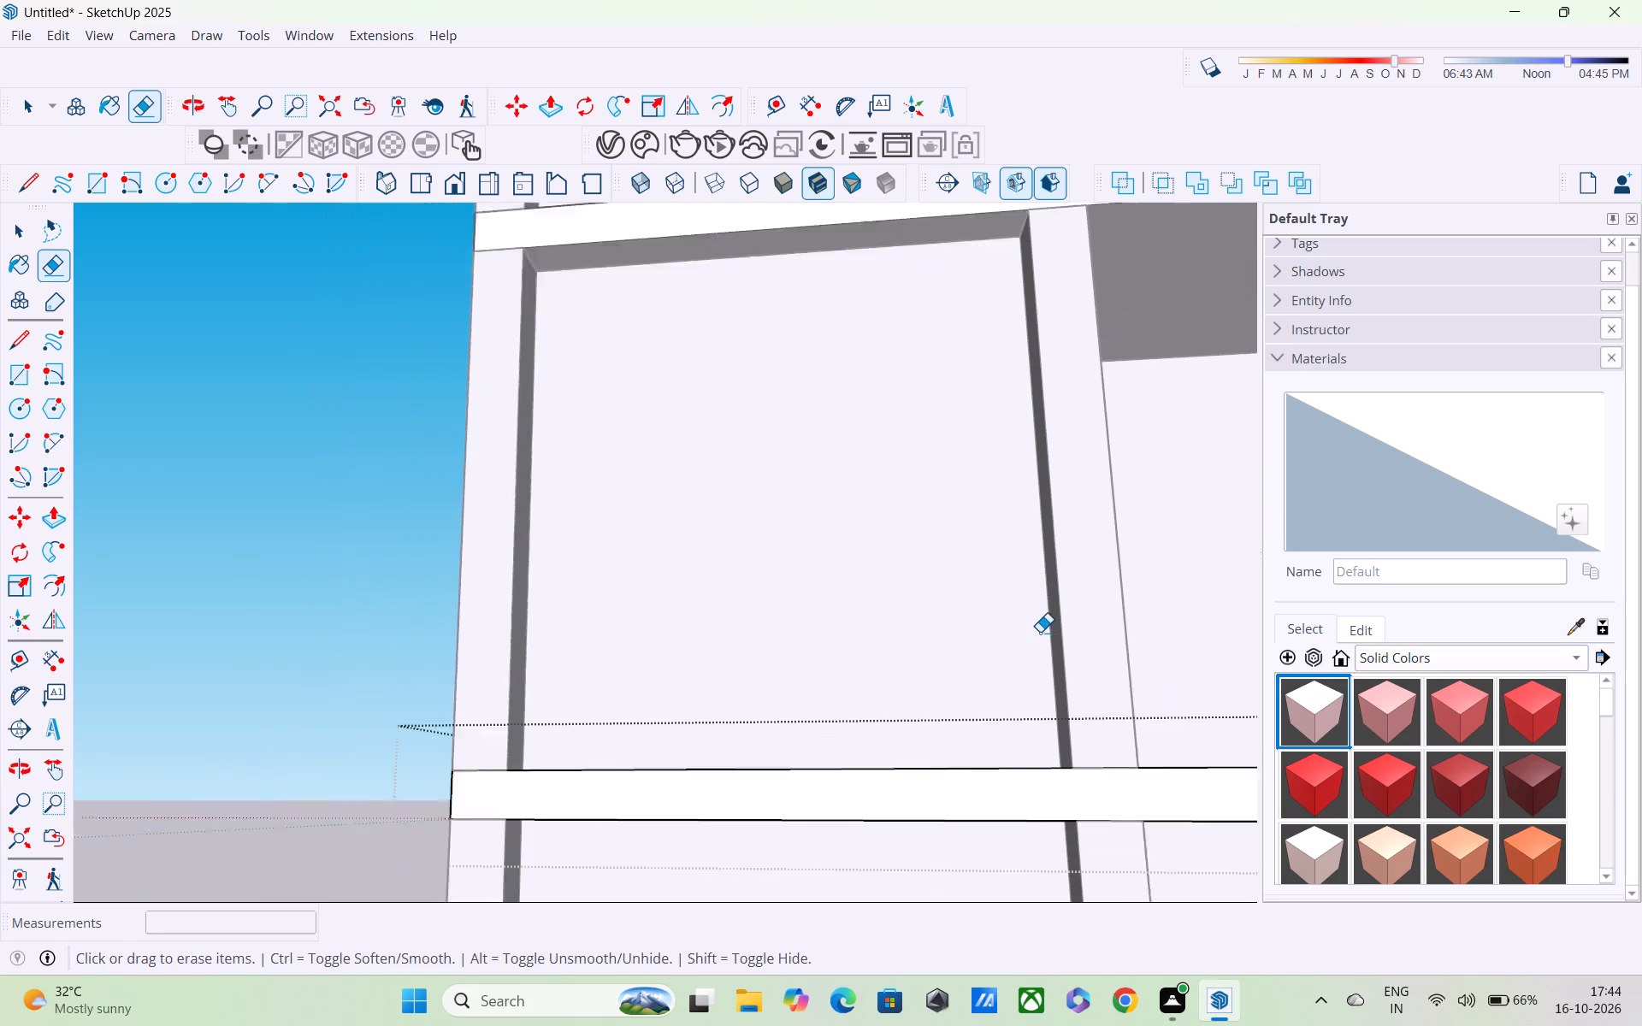
scroll(1040, 632, "down", 2)
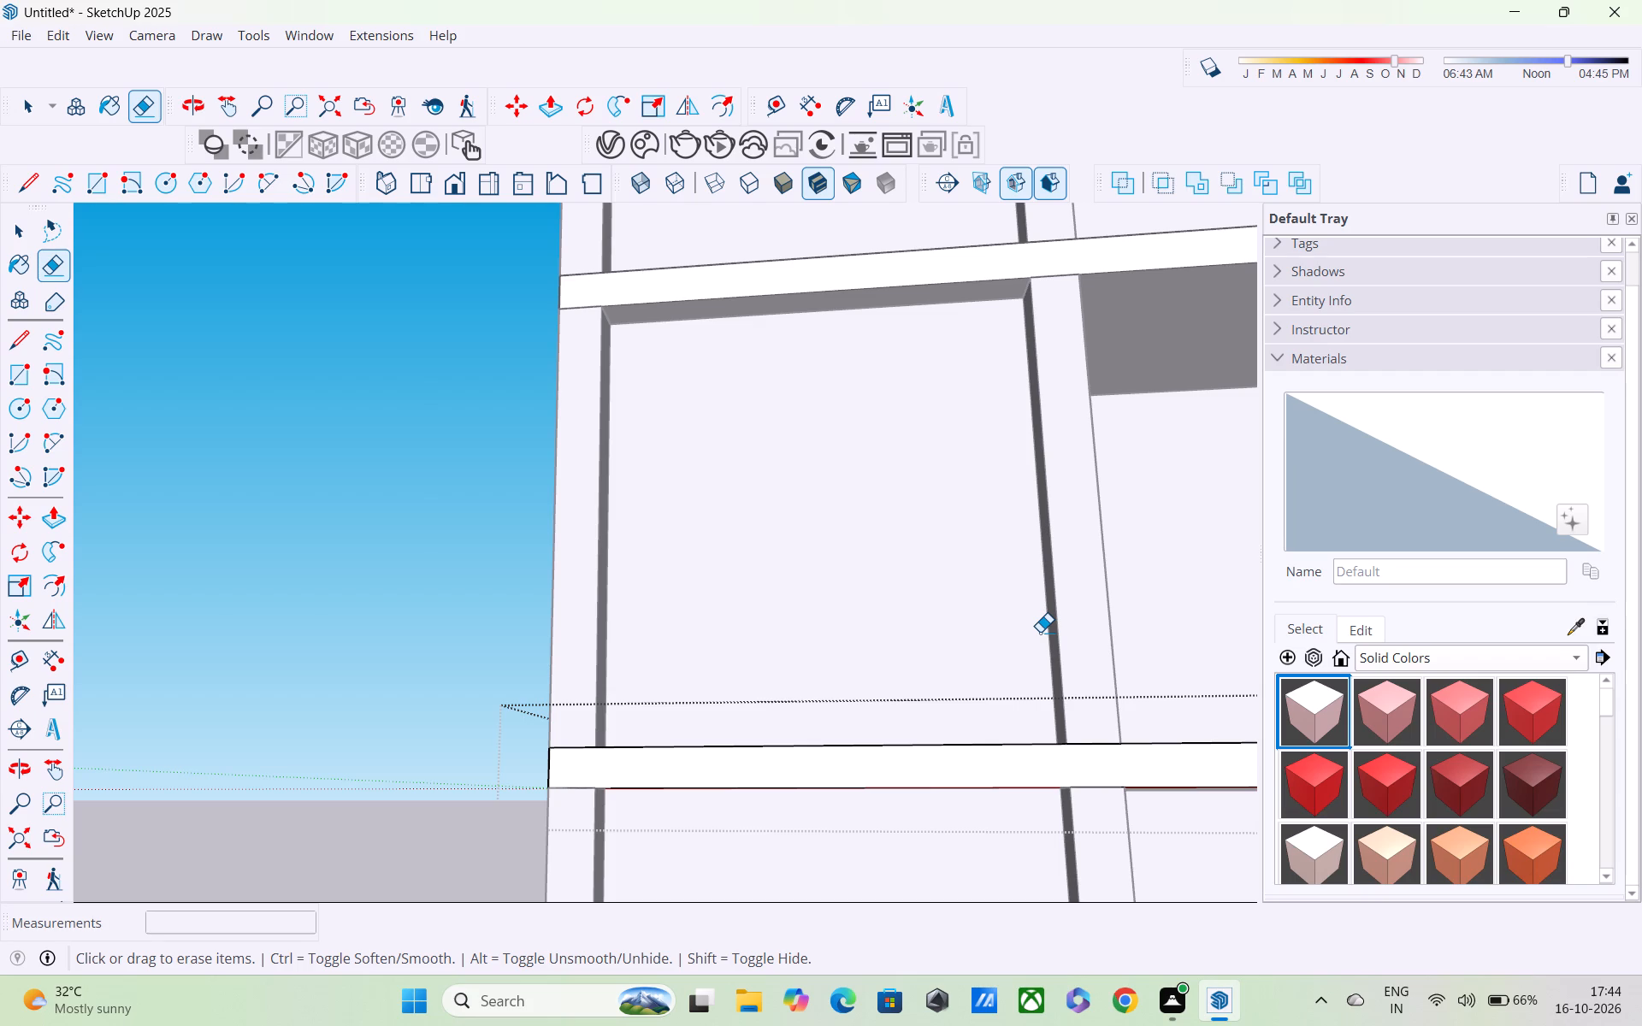
scroll(629, 690, "down", 4)
scroll(639, 640, "up", 1)
middle_click_drag(636, 634, 656, 717)
scroll(649, 669, "down", 1)
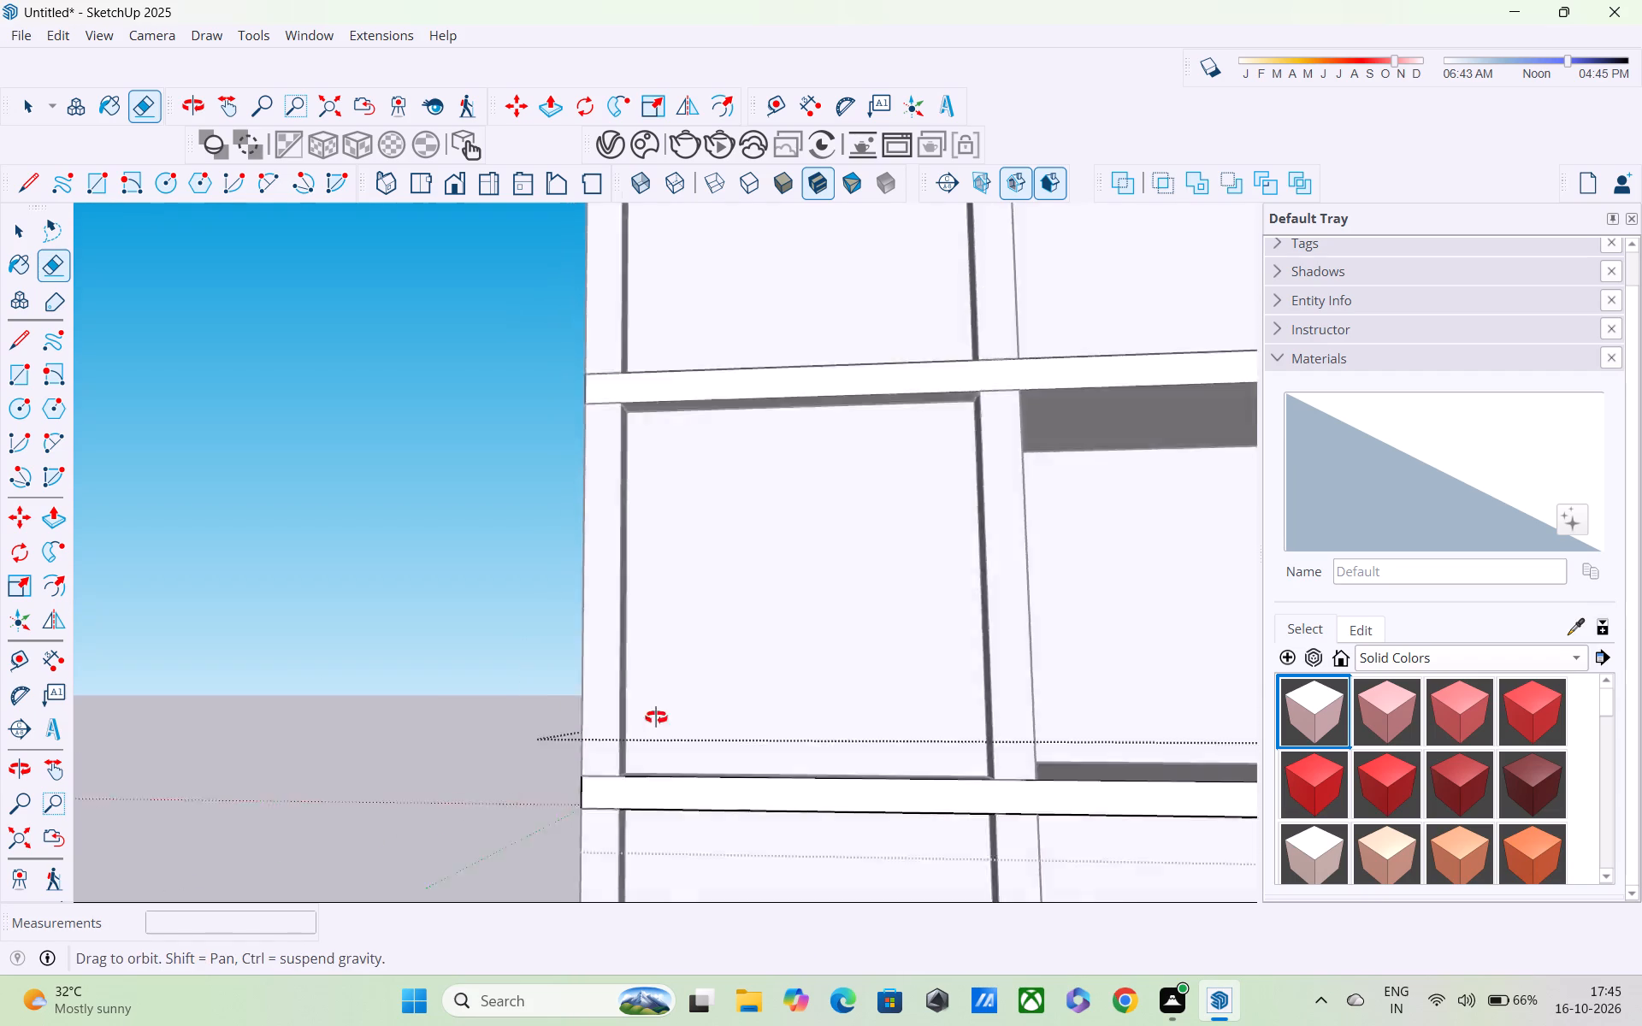
middle_click_drag(656, 717, 663, 761)
scroll(665, 772, "down", 5)
middle_click_drag(683, 786, 551, 765)
scroll(556, 758, "up", 1)
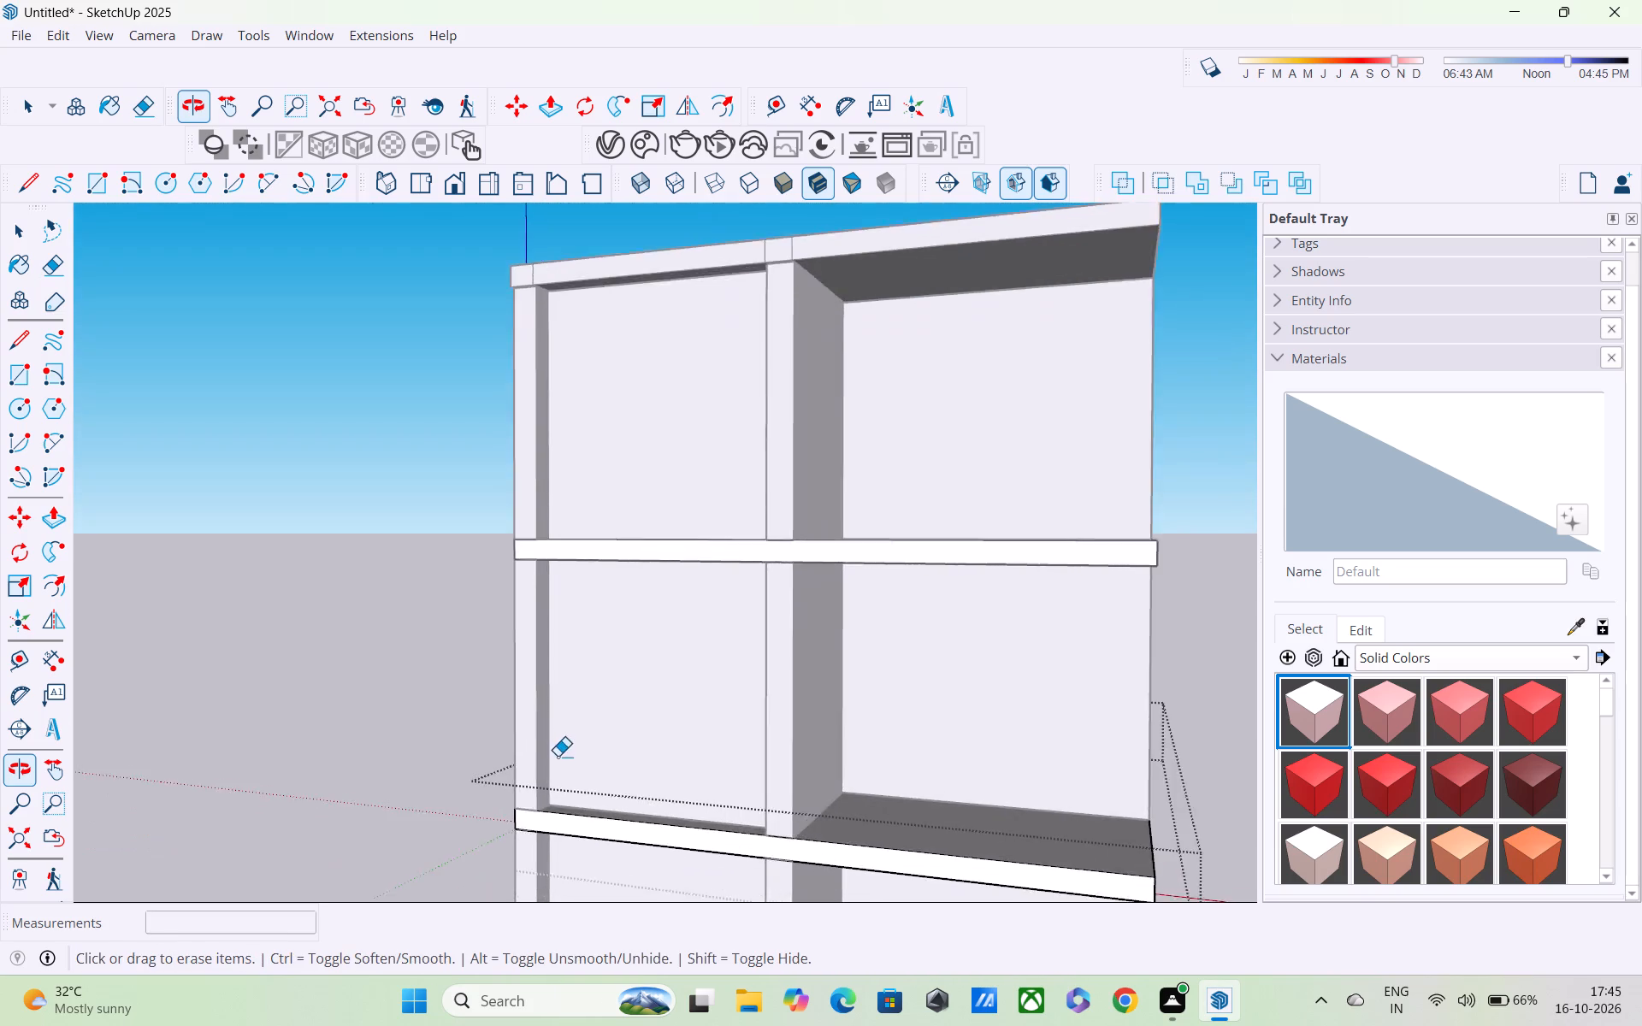
scroll(556, 746, "down", 11)
middle_click_drag(578, 768, 680, 799)
scroll(663, 682, "up", 5)
scroll(652, 594, "up", 3)
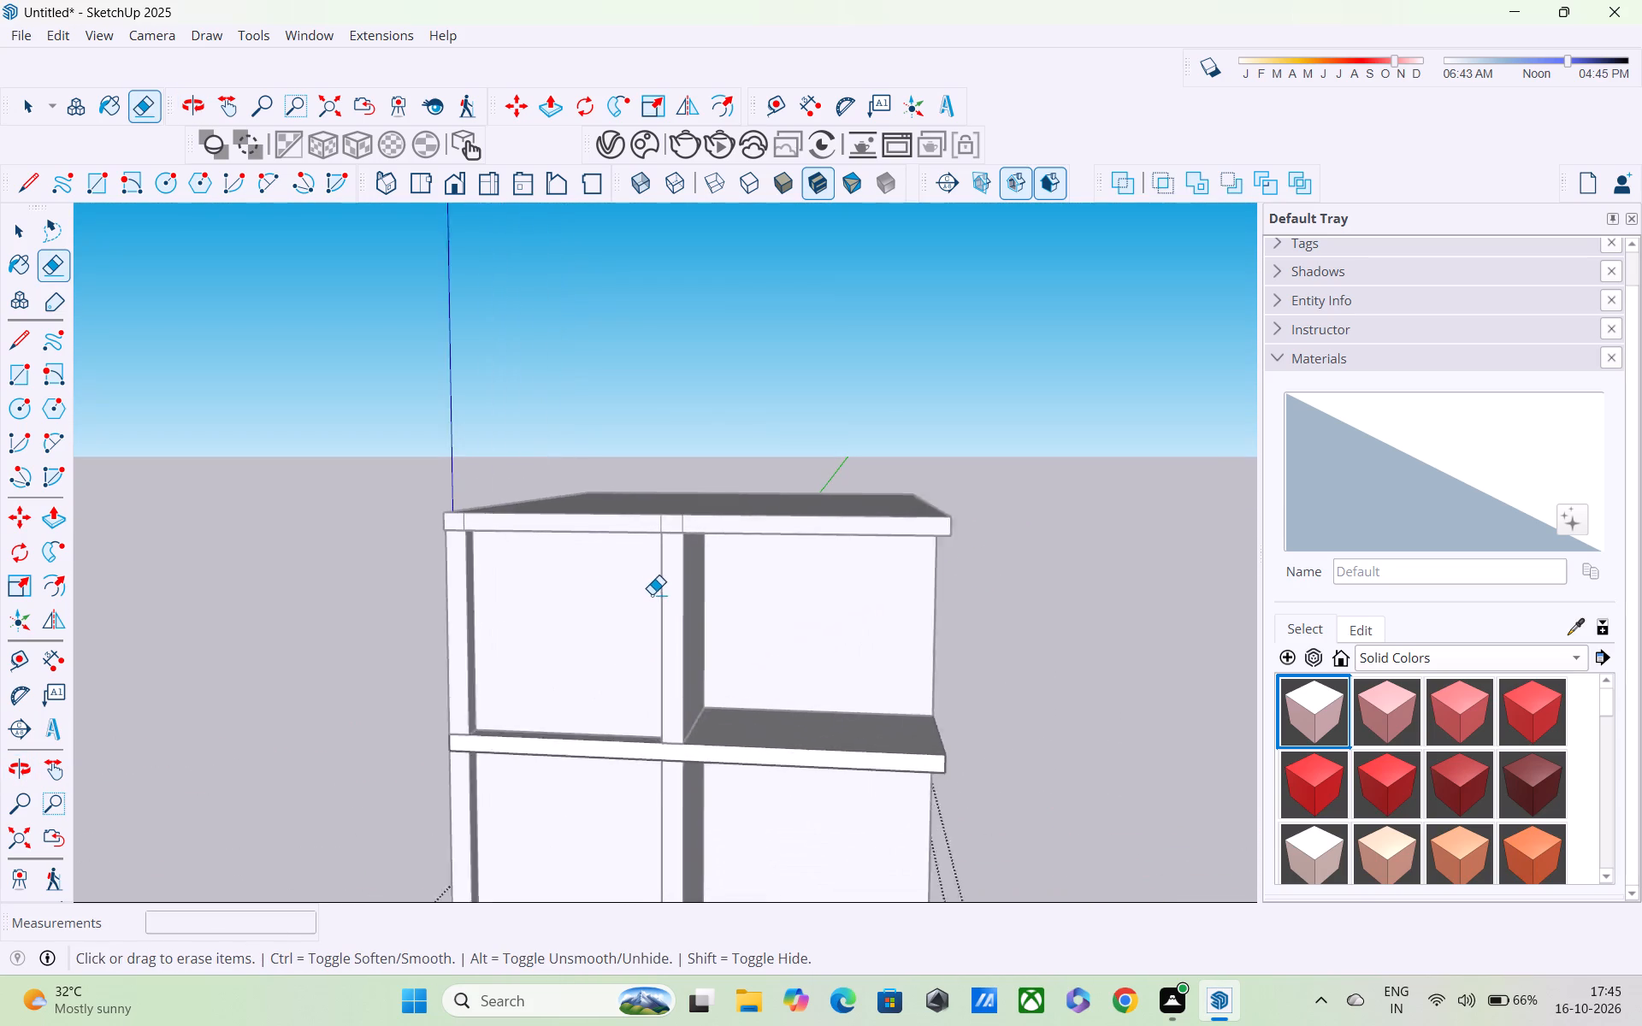
scroll(652, 594, "up", 2)
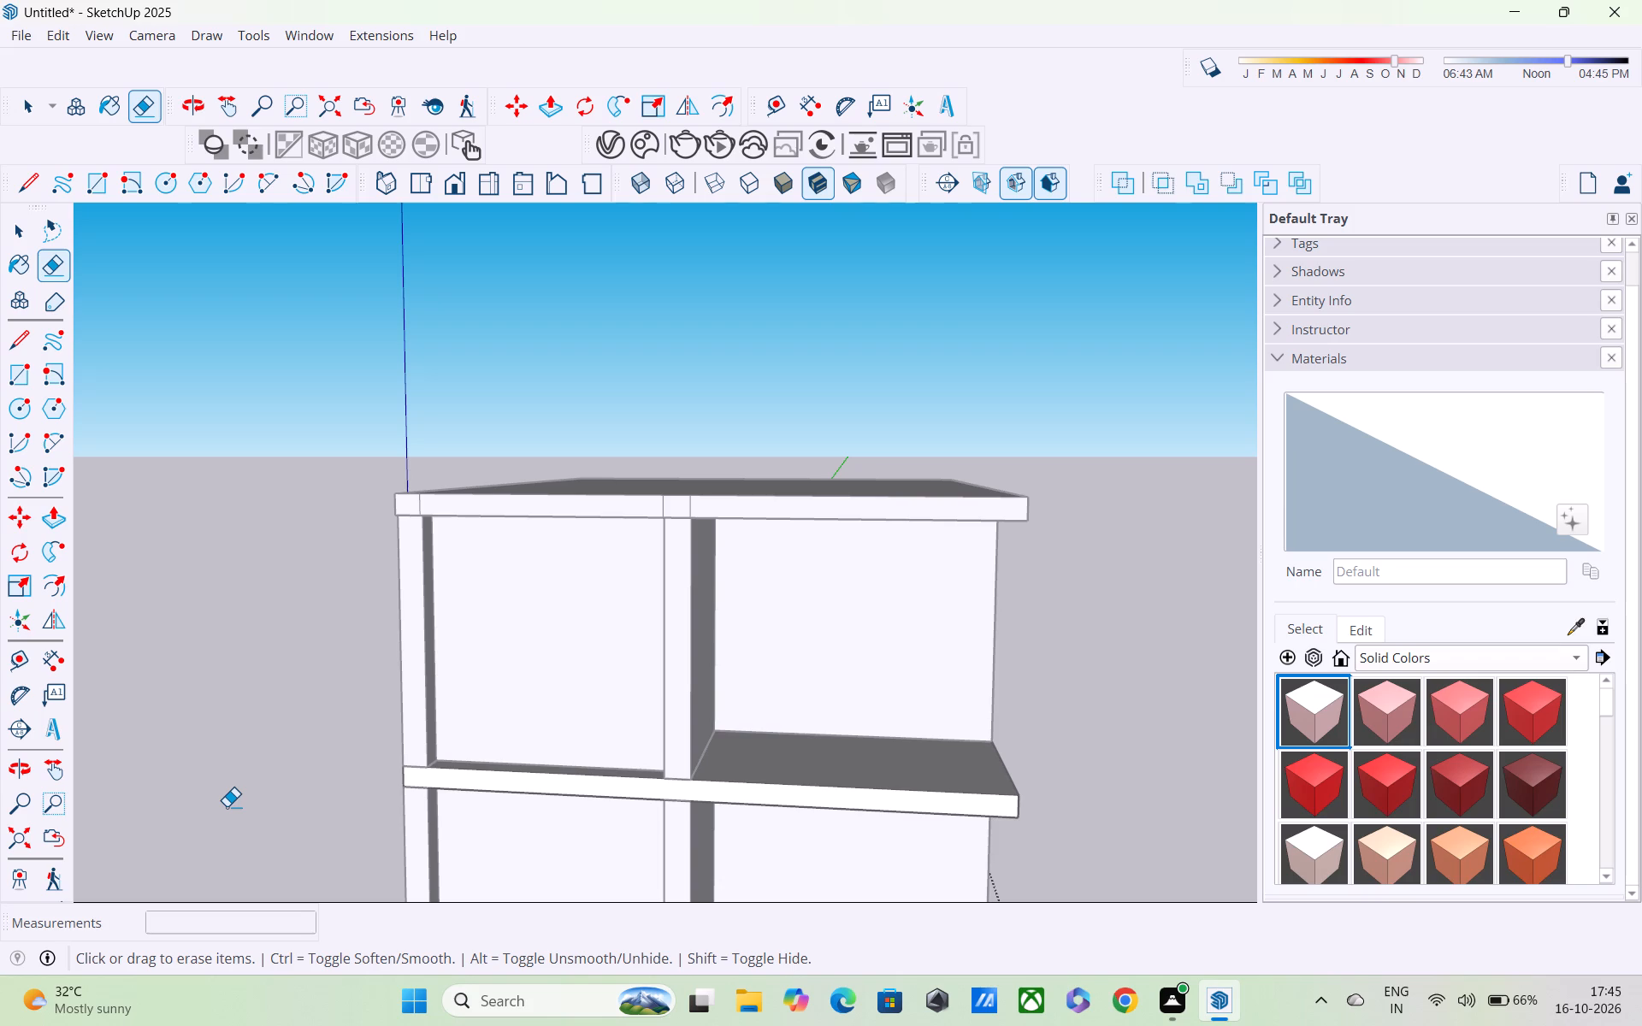
scroll(227, 806, "up", 1, "shift")
scroll(227, 612, "down", 5, "shift")
middle_click_drag(485, 725, 494, 481)
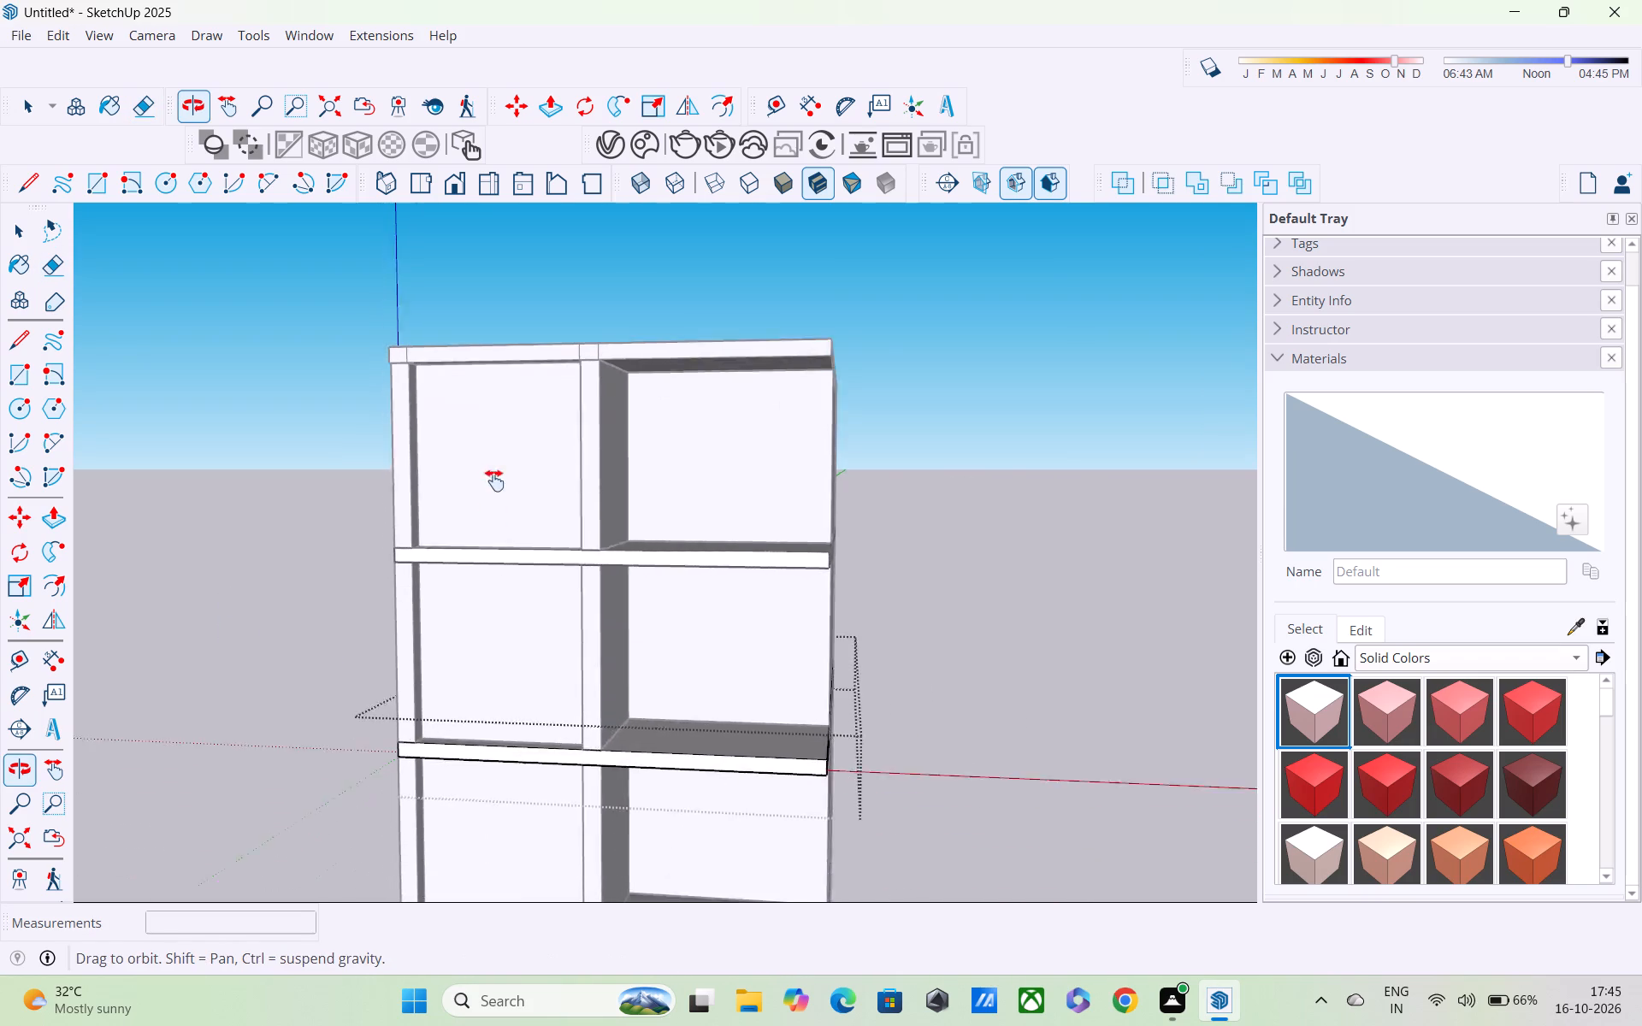
middle_click_drag(494, 481, 499, 456)
scroll(499, 456, "up", 1, "shift")
middle_click_drag(520, 616, 514, 558)
scroll(514, 558, "up", 4)
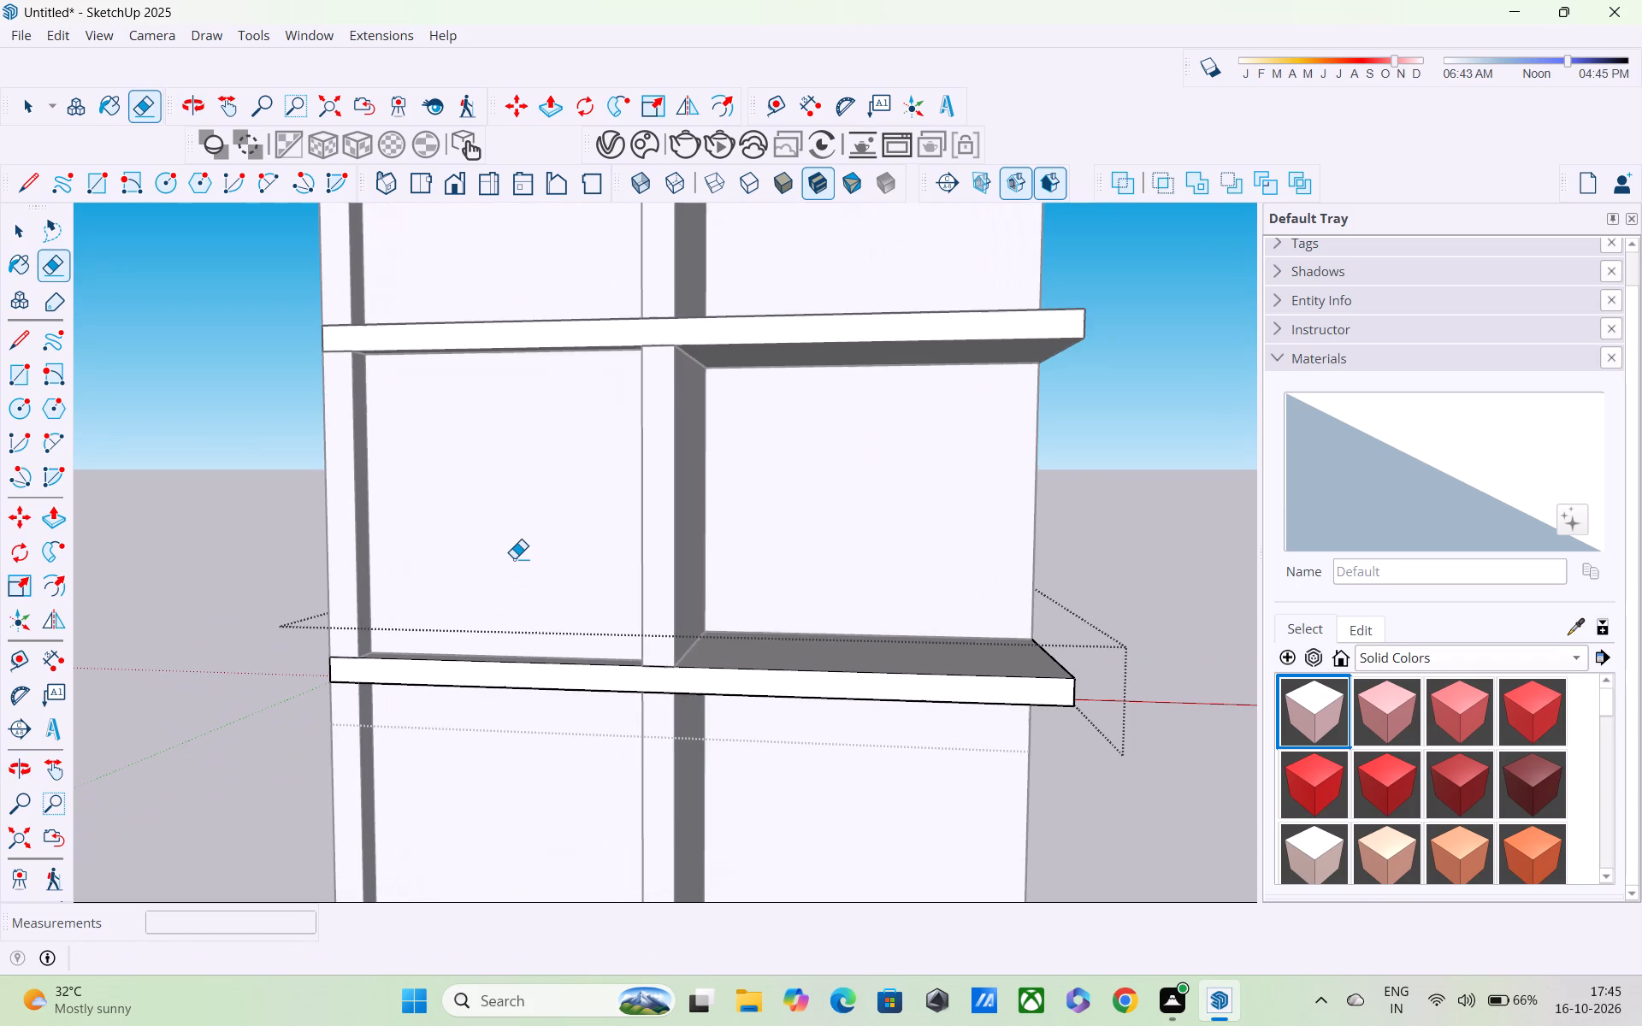
Draw a narrow rectangle about 11' 9" by 6 7/8" on the slab's top face, running from the wall alongside the open side edge.
key("space")
scroll(830, 654, "up", 5)
key("space")
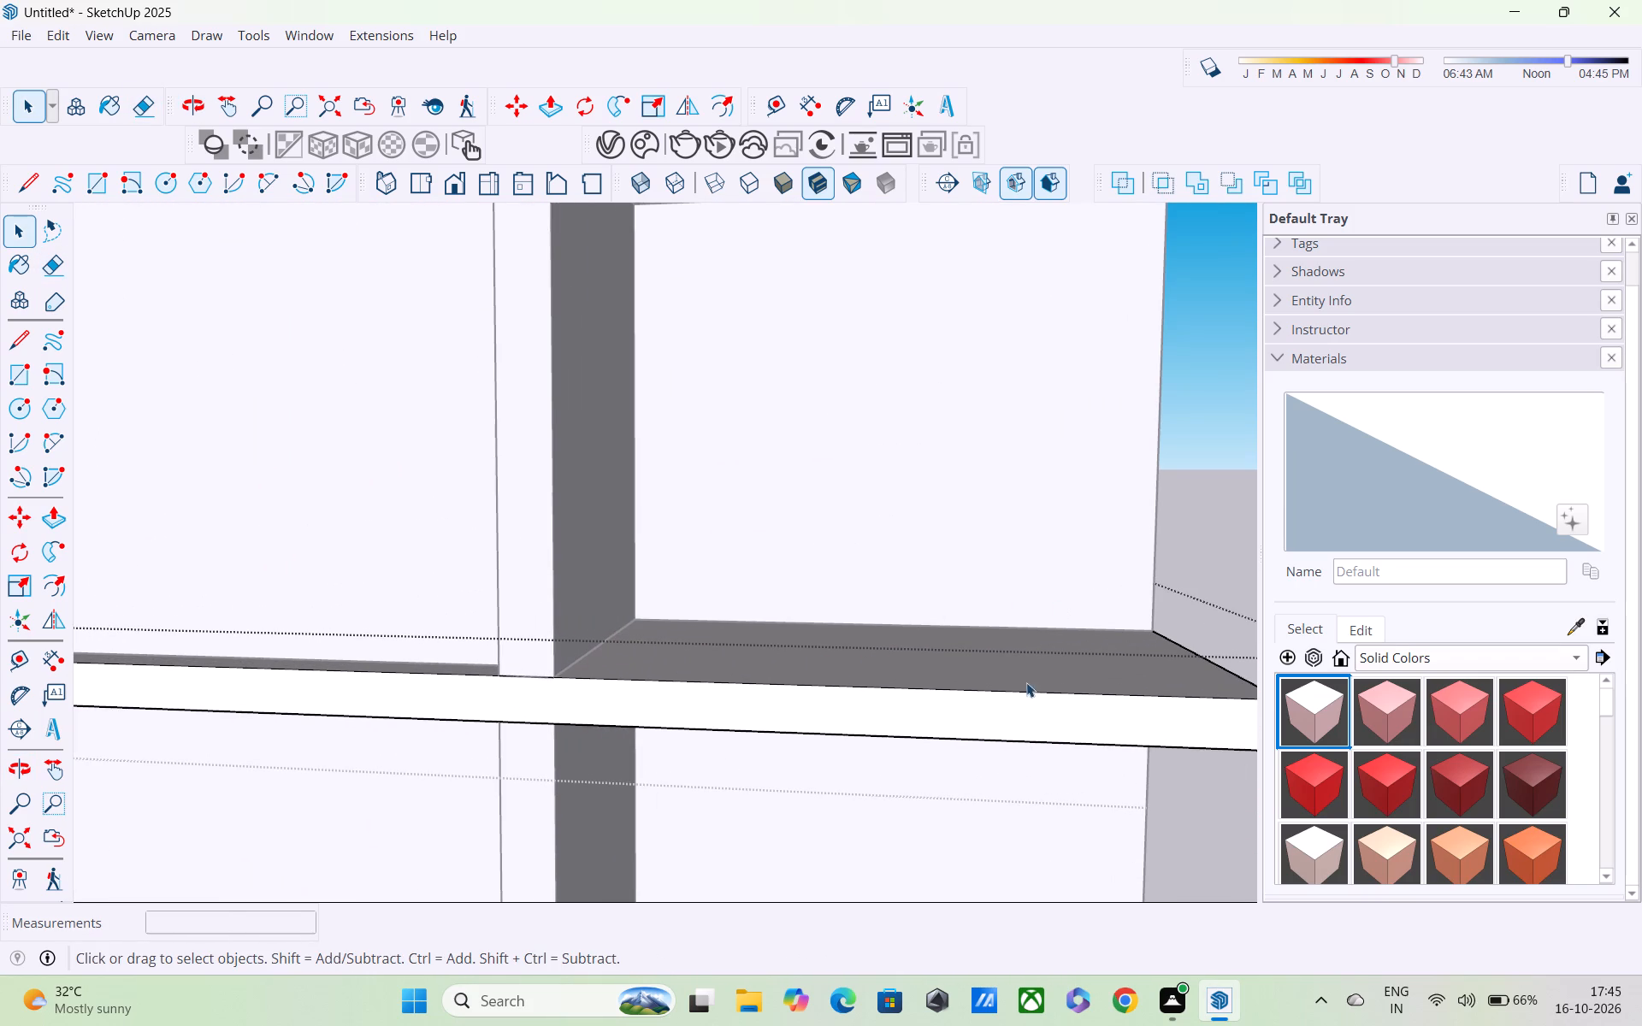
left_click_drag(1018, 716, 1017, 709)
left_click(1017, 700)
middle_click_drag(991, 724, 425, 789)
scroll(425, 789, "up", 1)
scroll(425, 786, "down", 7)
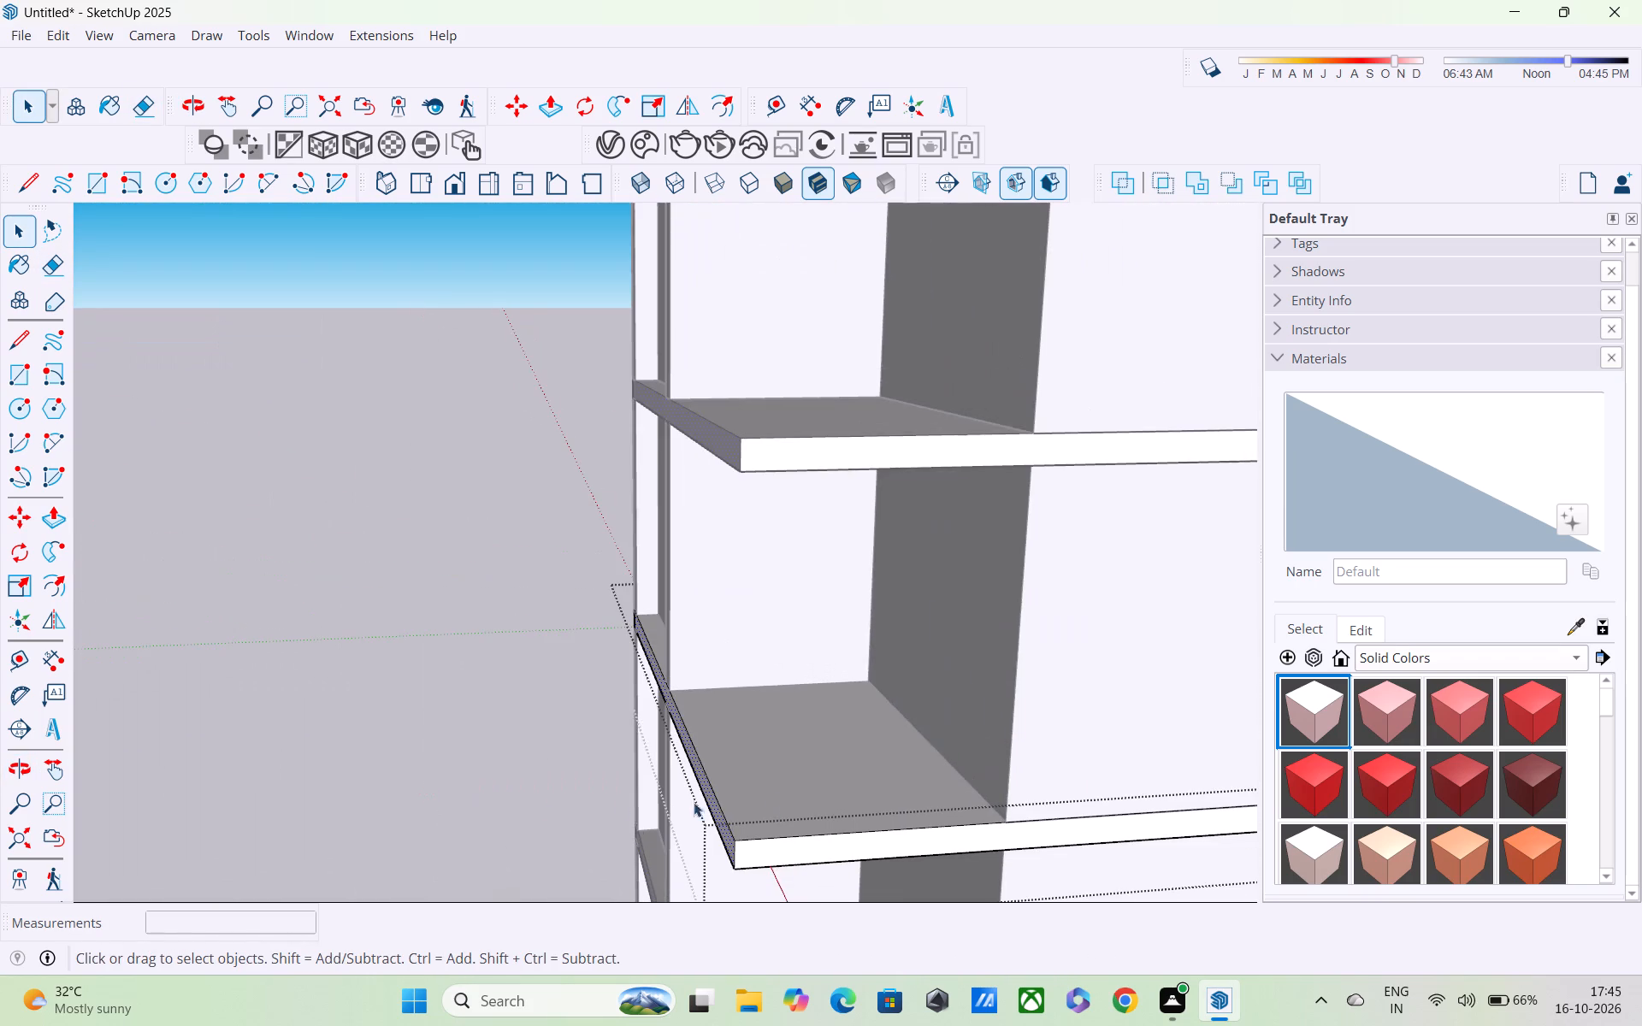
left_click(461, 573)
double_click(799, 826)
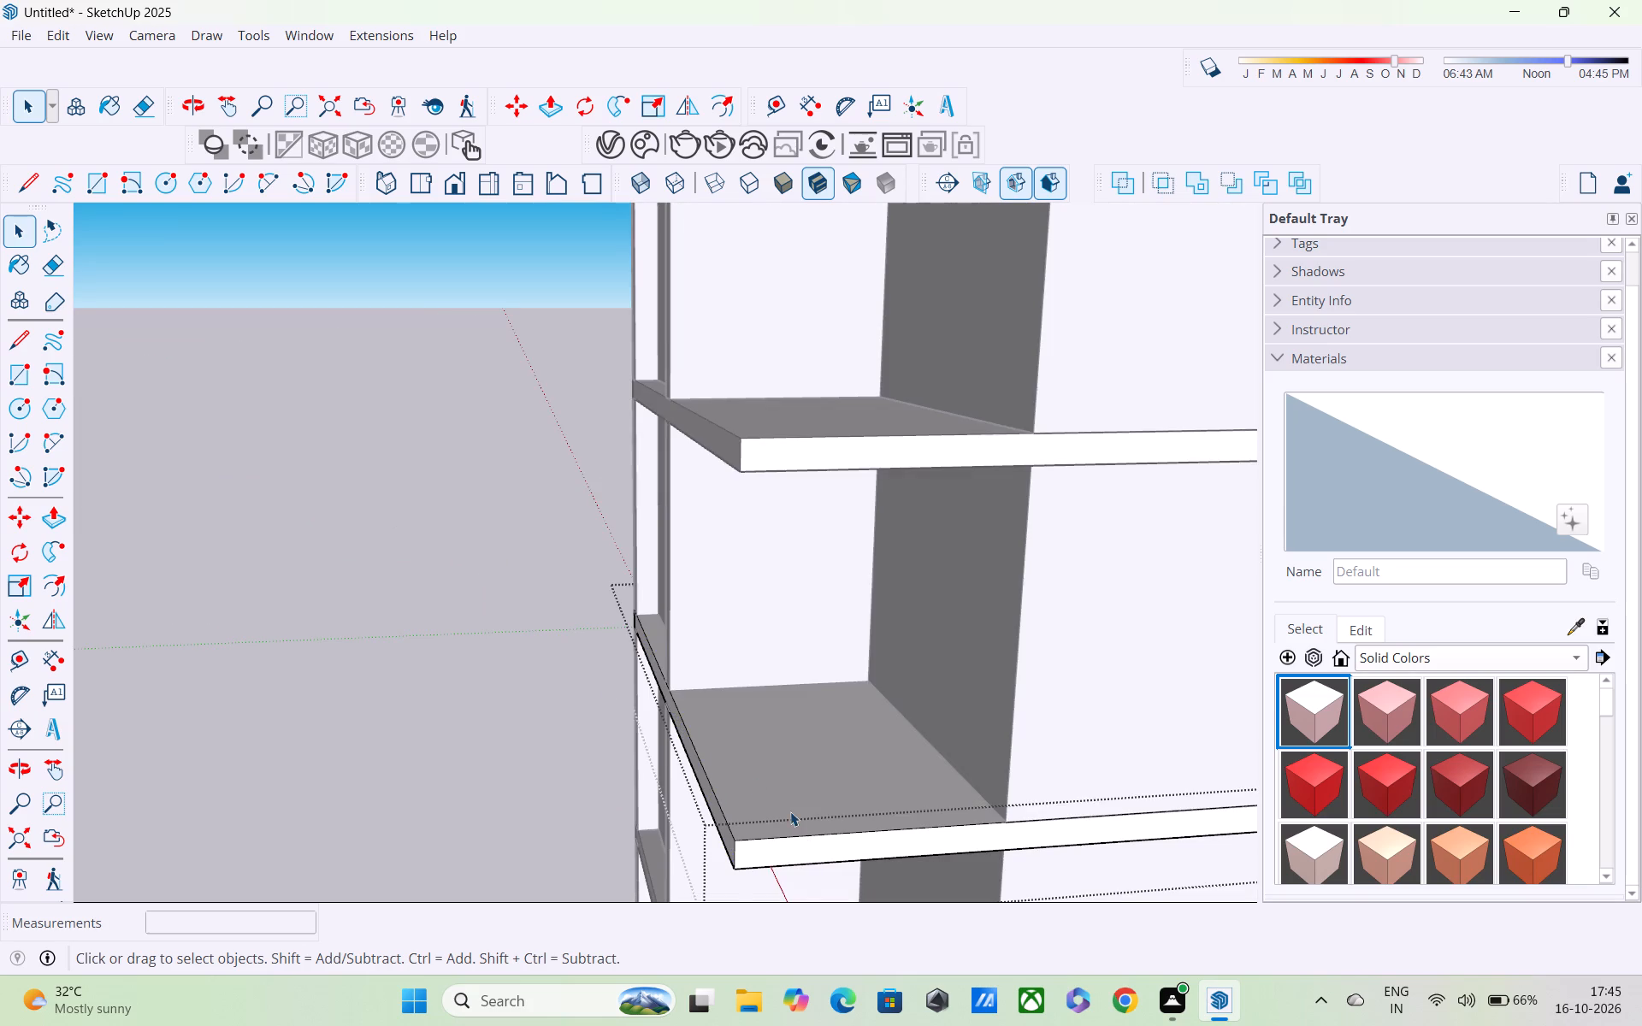
middle_click_drag(792, 834, 806, 925)
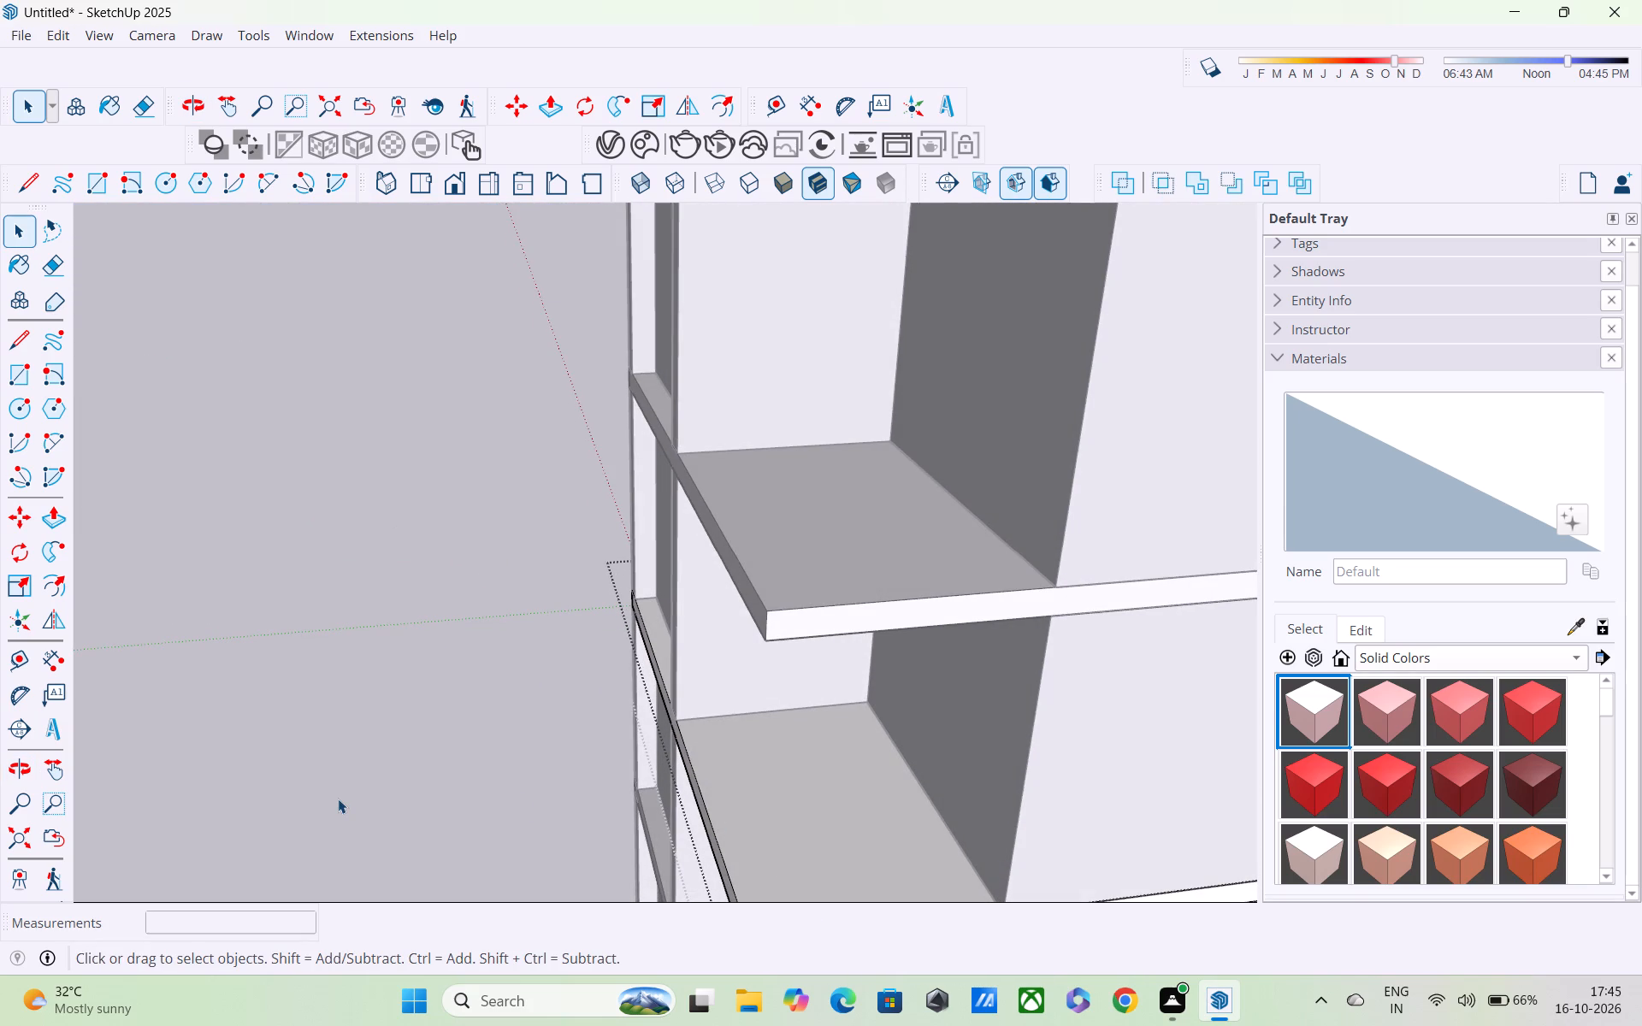
middle_click_drag(335, 826, 309, 811)
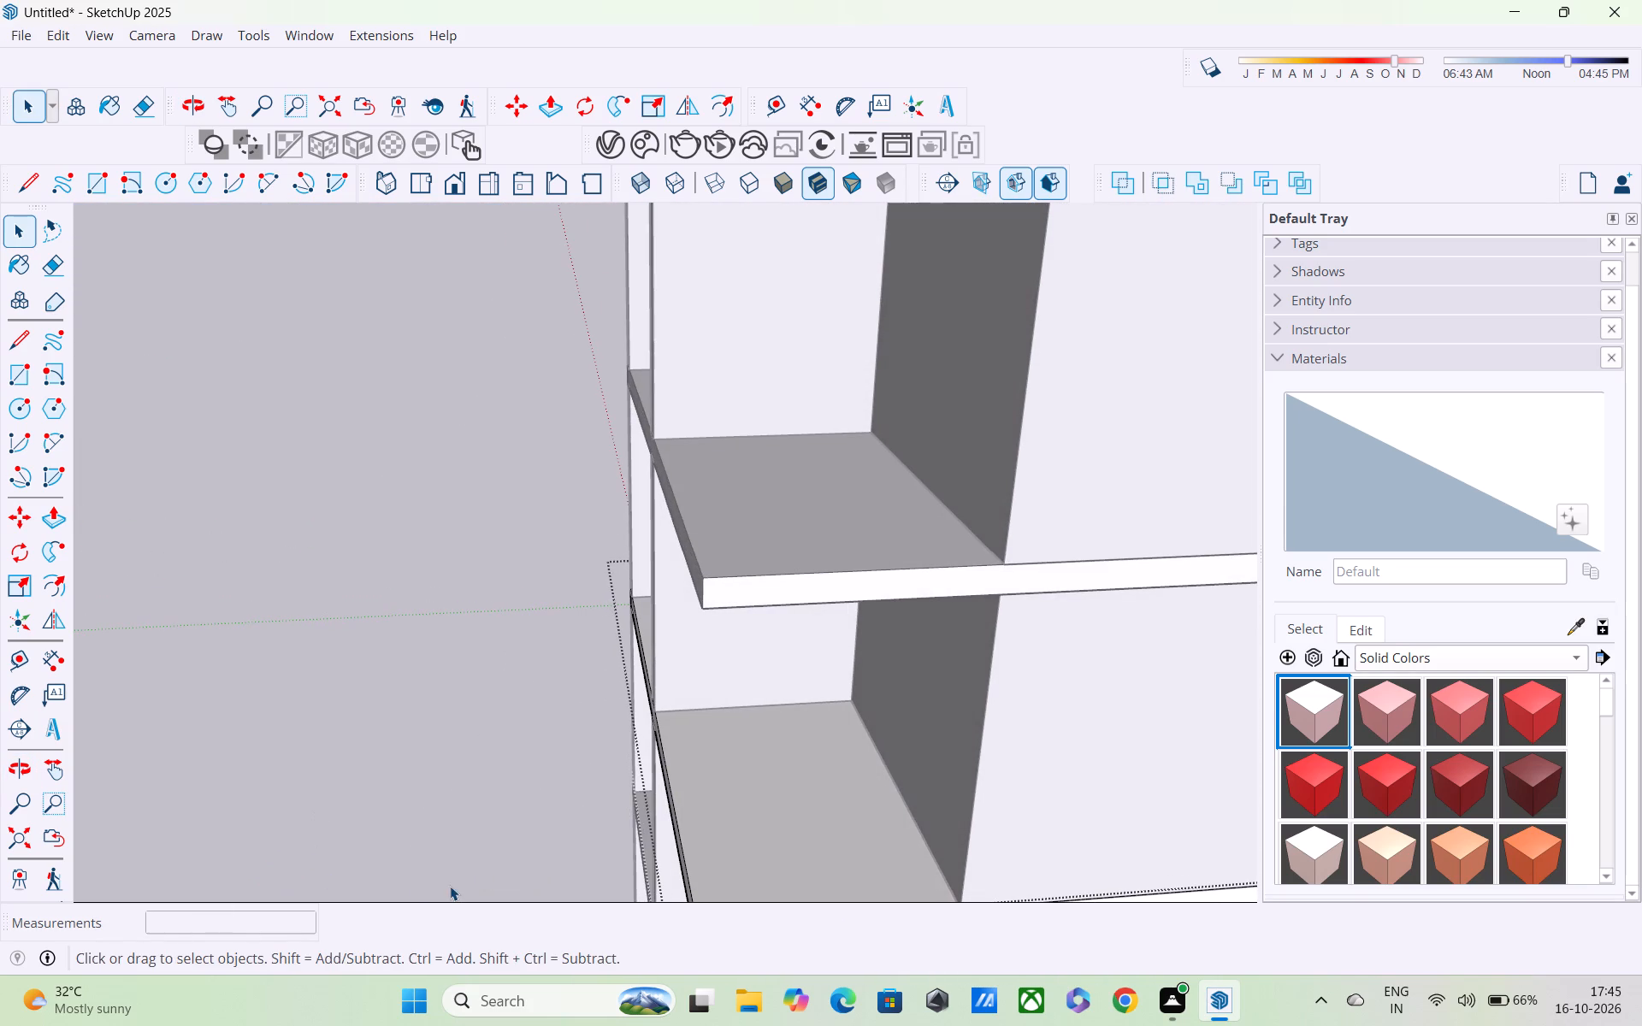
middle_click_drag(452, 885, 480, 636, "shift")
middle_click_drag(733, 562, 727, 634)
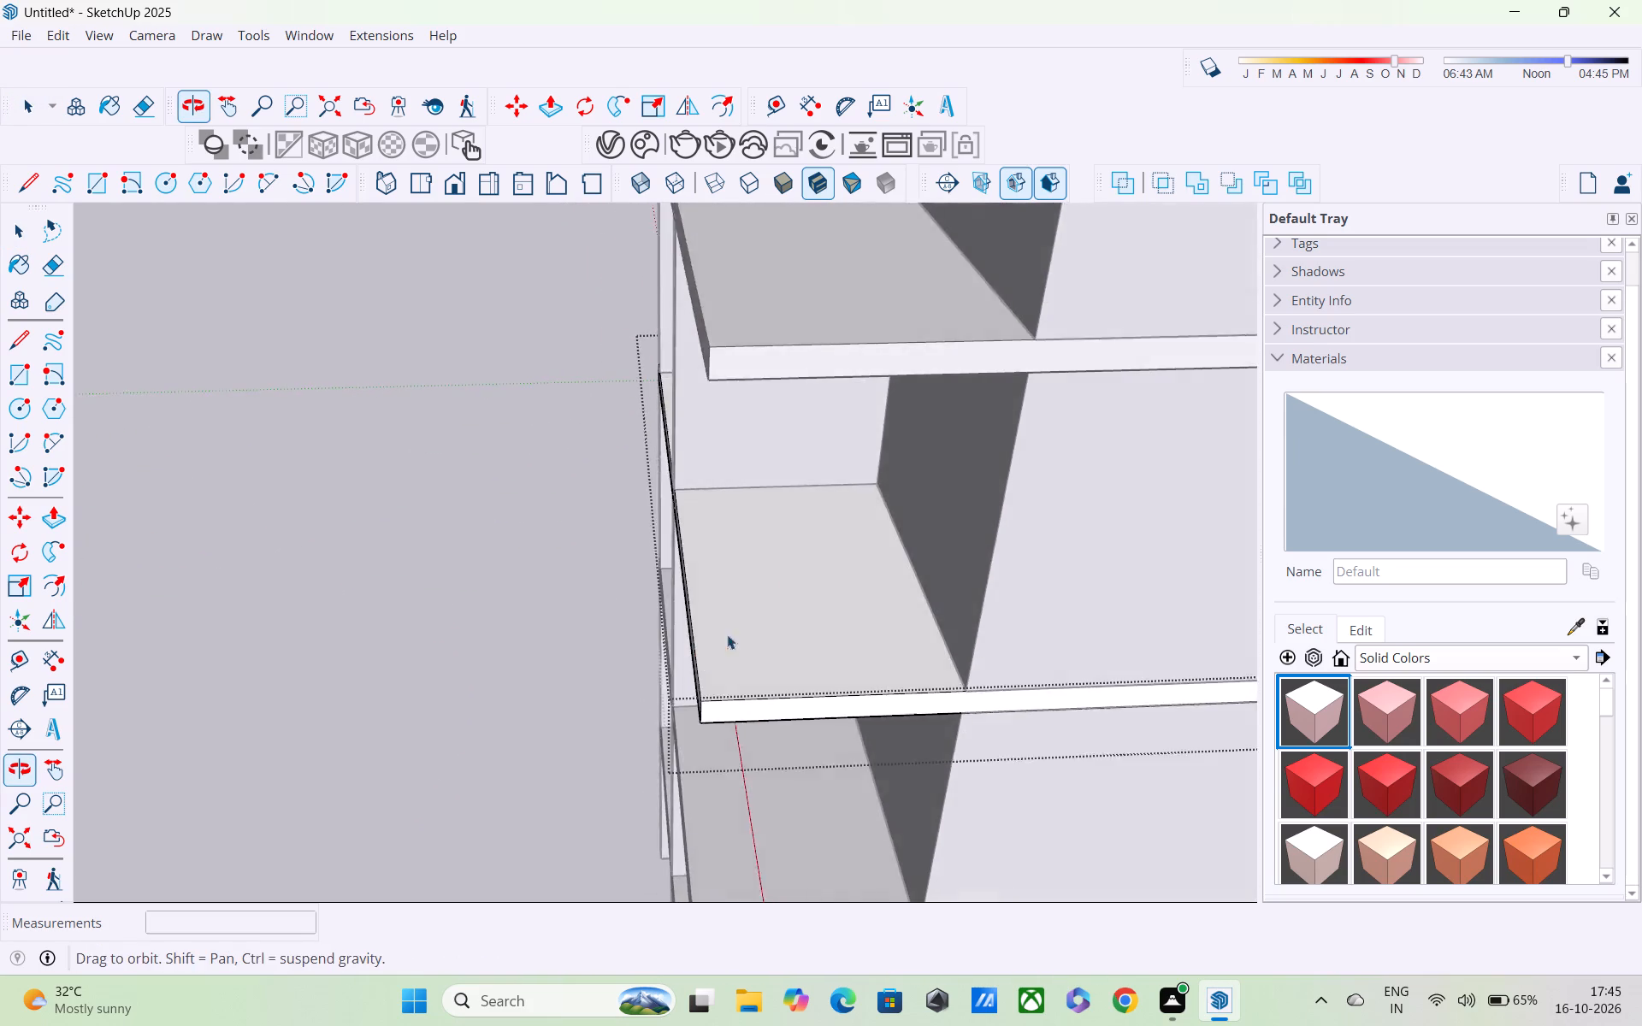
middle_click_drag(727, 634, 719, 643)
scroll(787, 568, "up", 5)
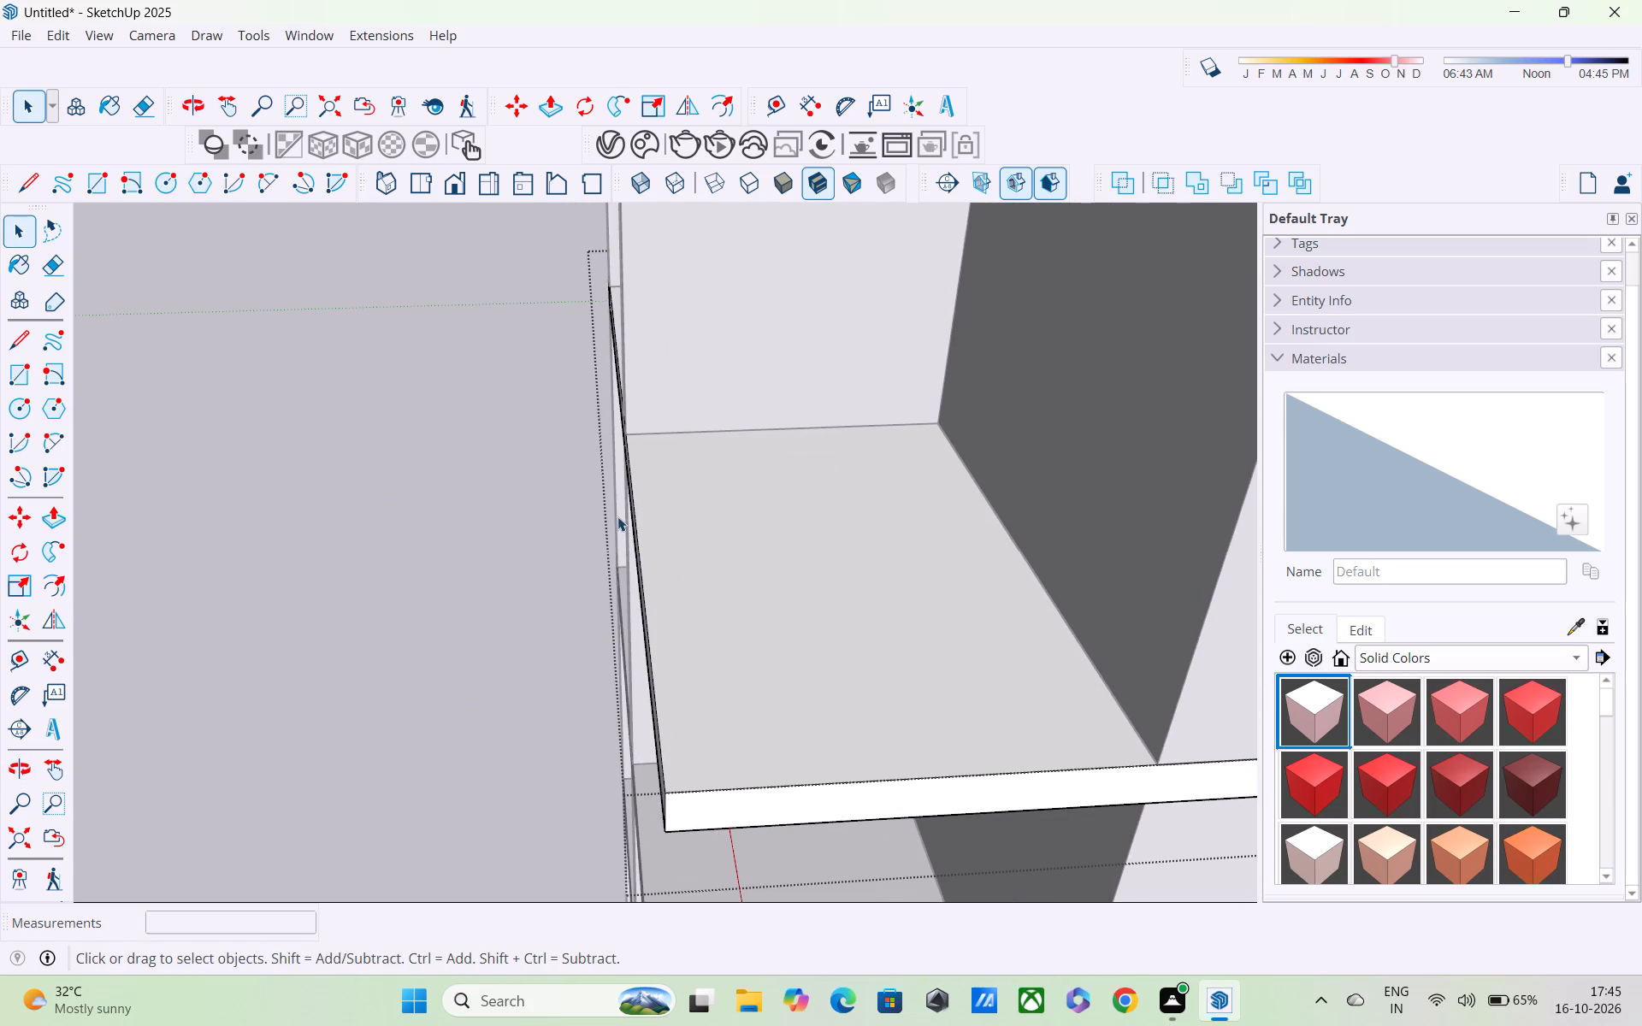
key("r")
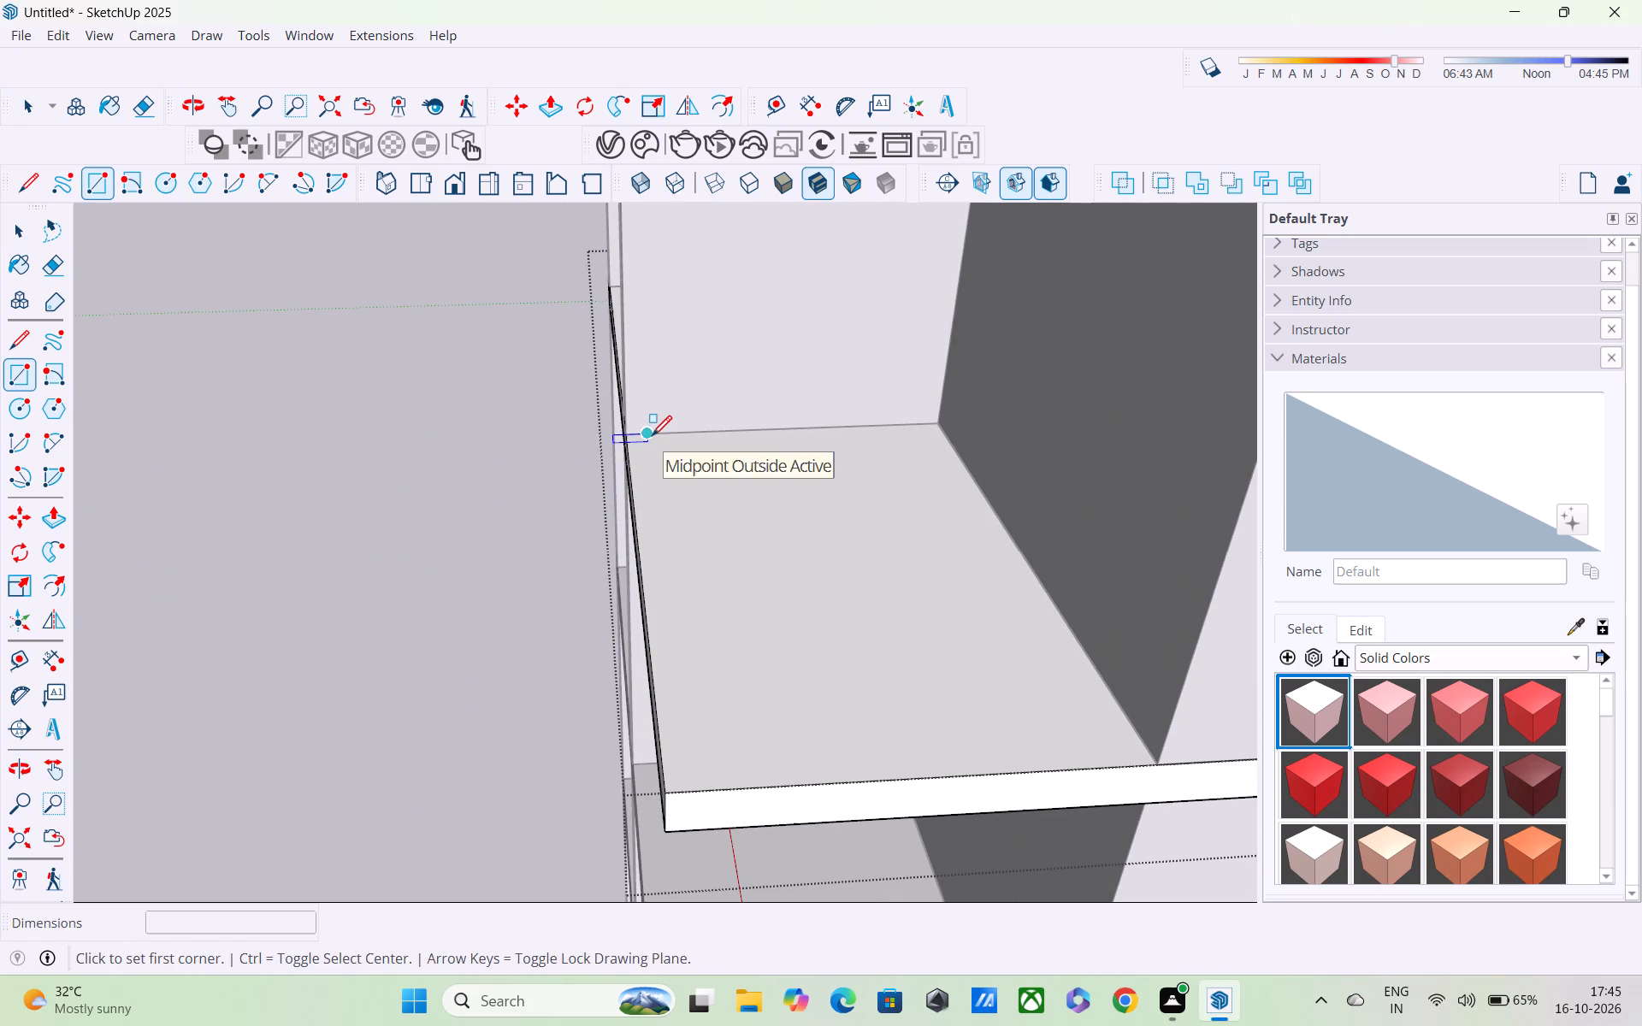
left_click(648, 440)
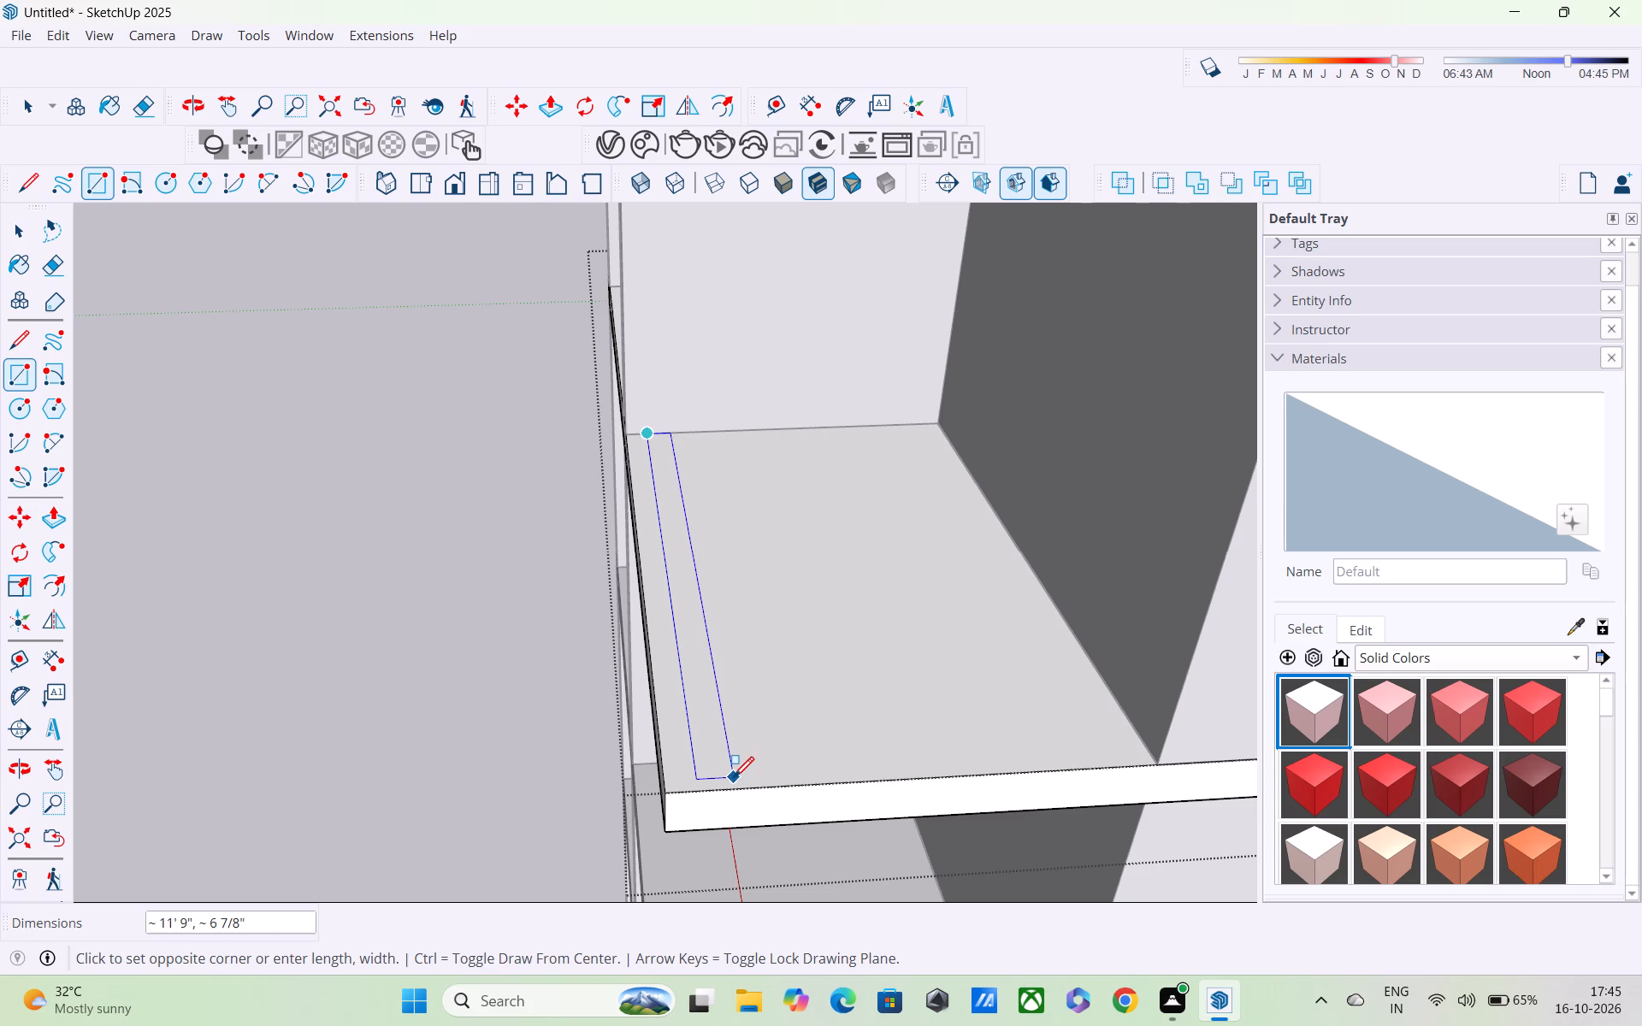
left_click(734, 779)
middle_click_drag(682, 763, 661, 840)
scroll(672, 798, "down", 3)
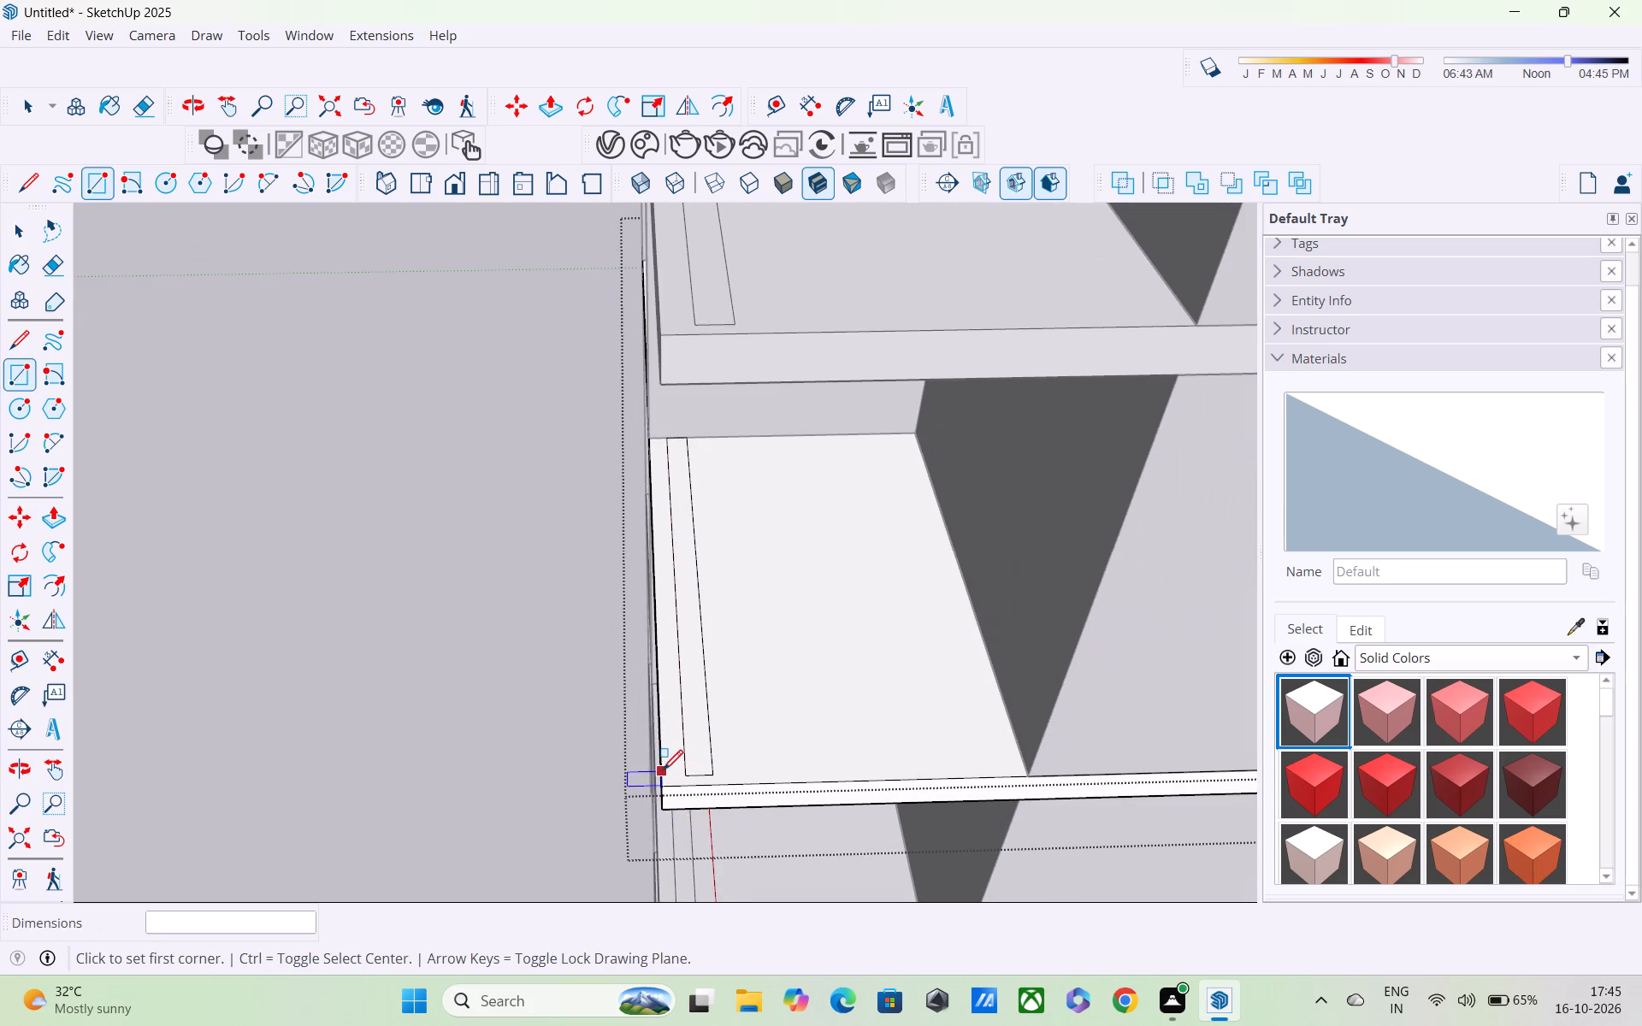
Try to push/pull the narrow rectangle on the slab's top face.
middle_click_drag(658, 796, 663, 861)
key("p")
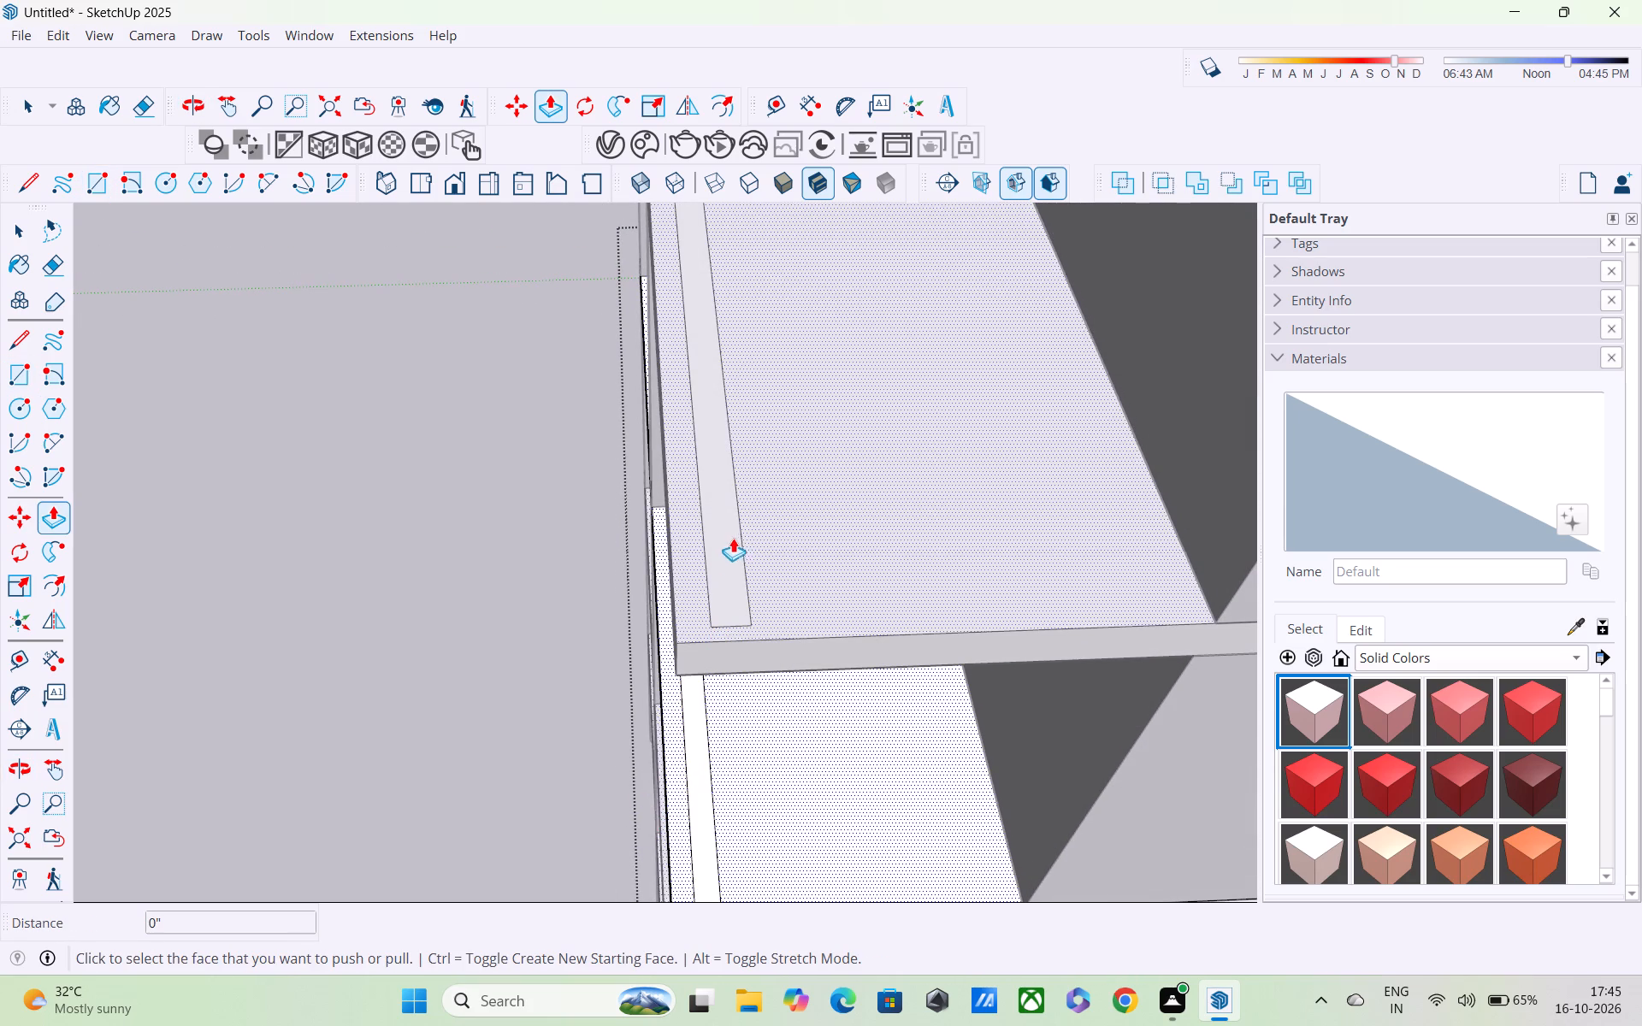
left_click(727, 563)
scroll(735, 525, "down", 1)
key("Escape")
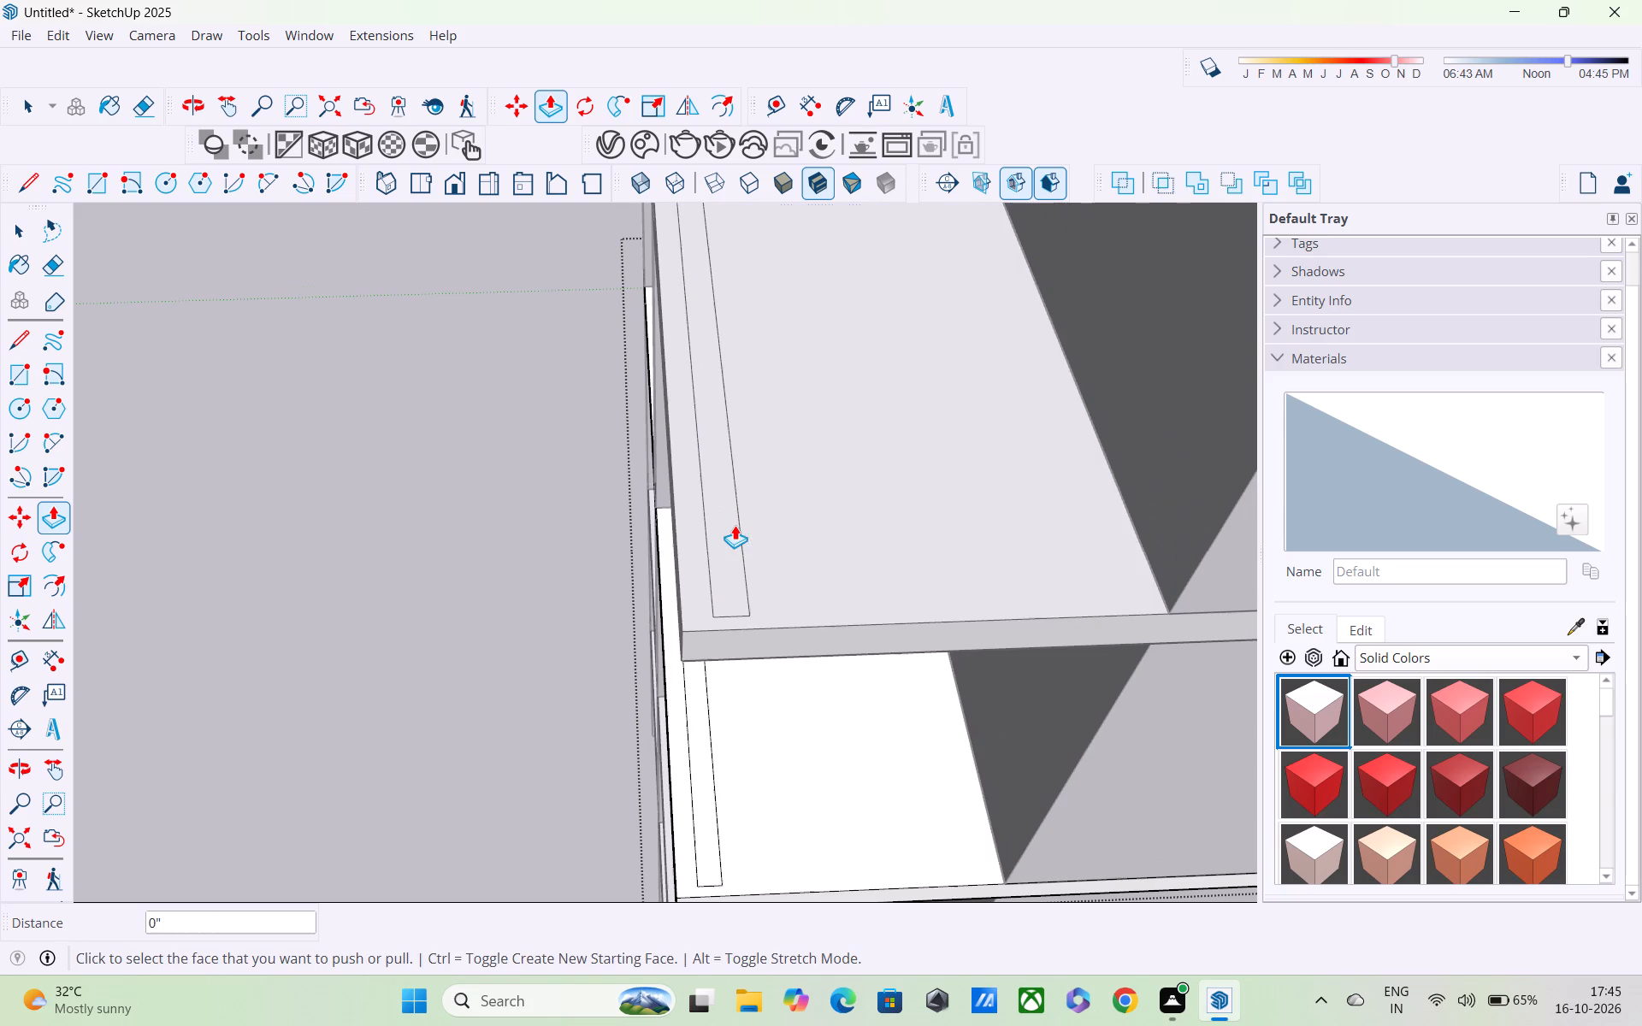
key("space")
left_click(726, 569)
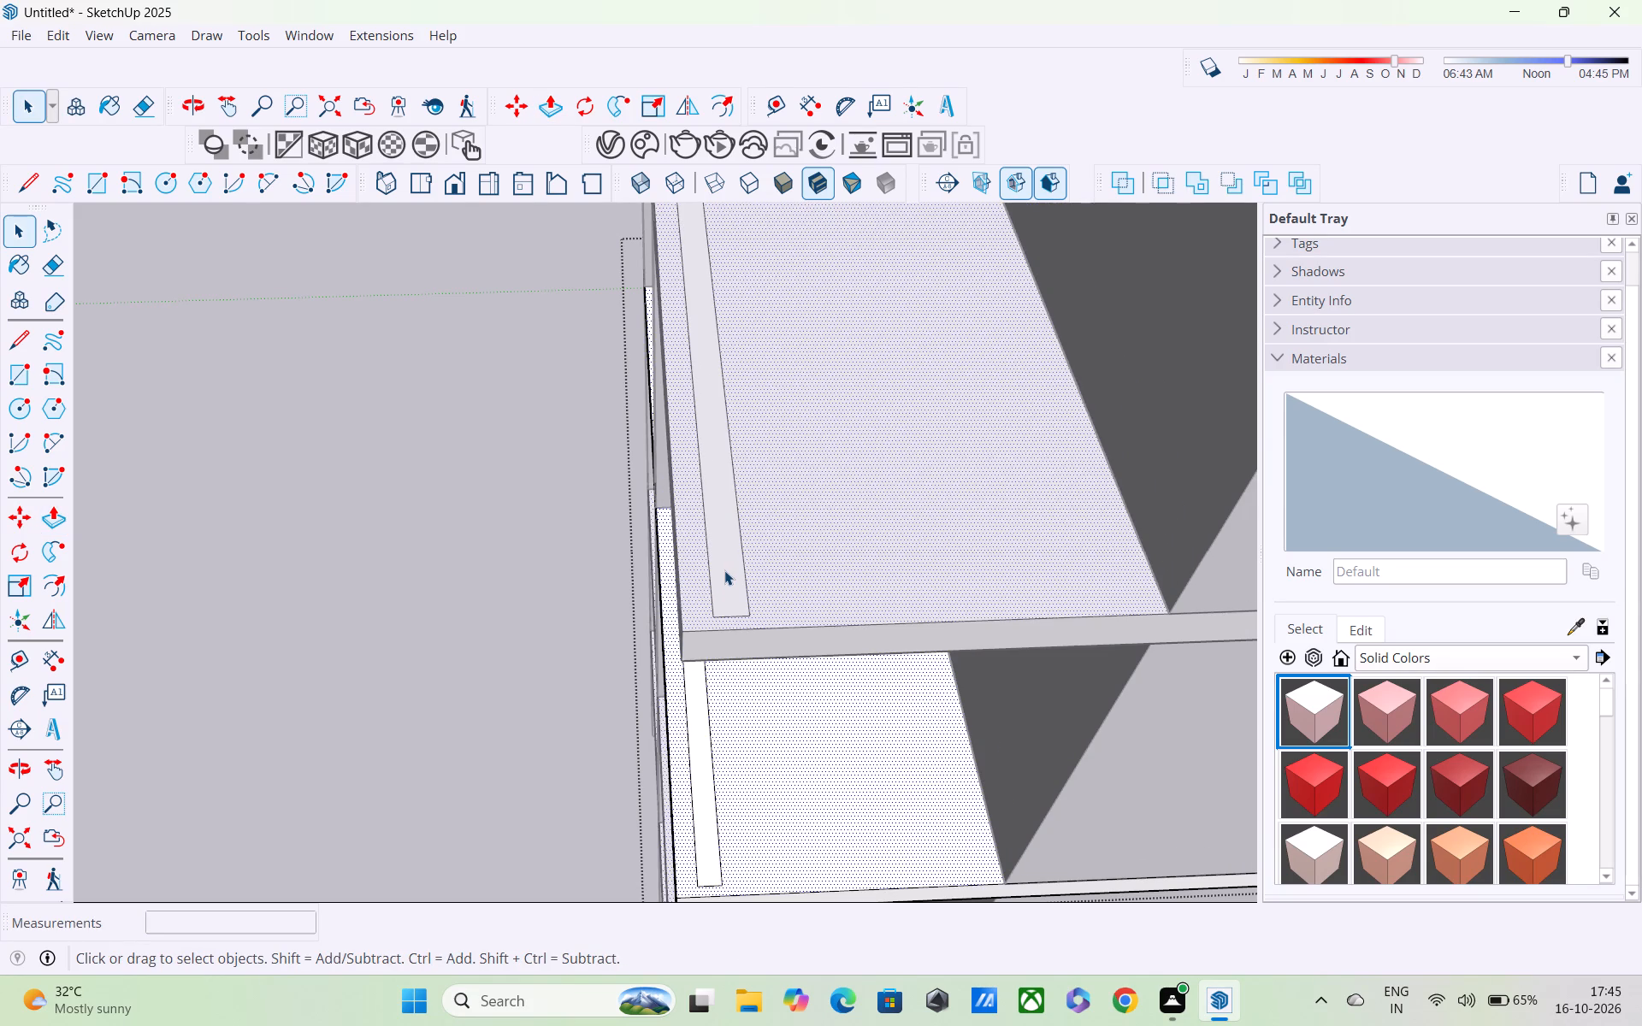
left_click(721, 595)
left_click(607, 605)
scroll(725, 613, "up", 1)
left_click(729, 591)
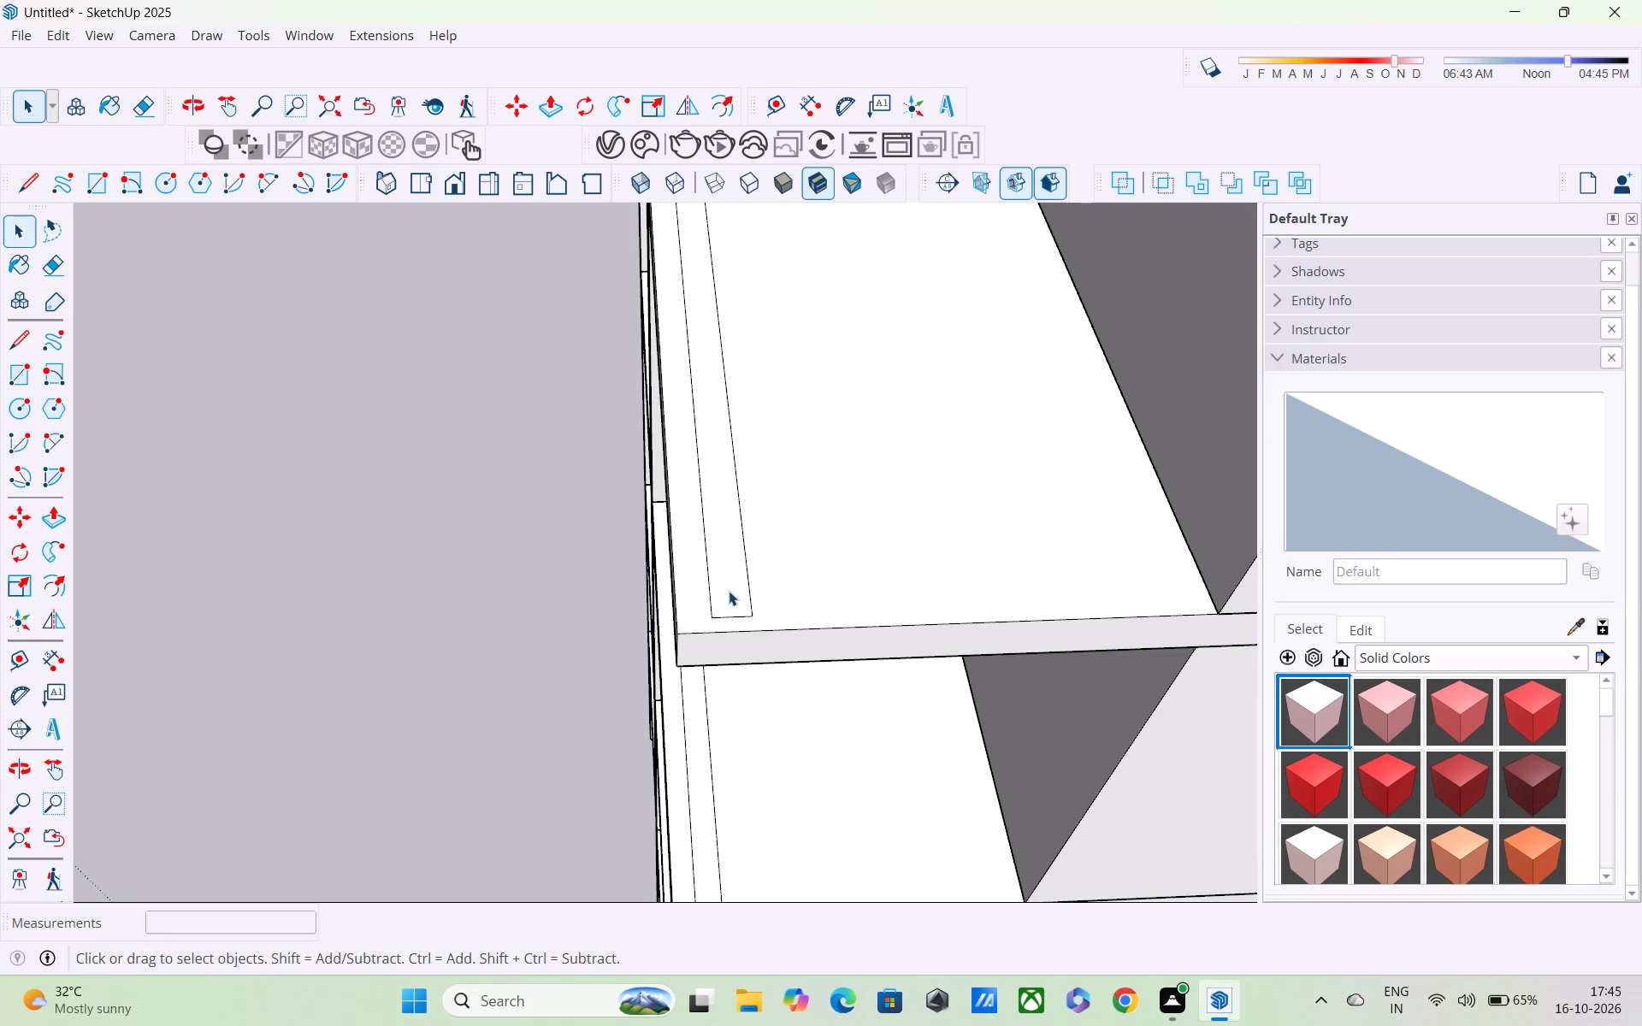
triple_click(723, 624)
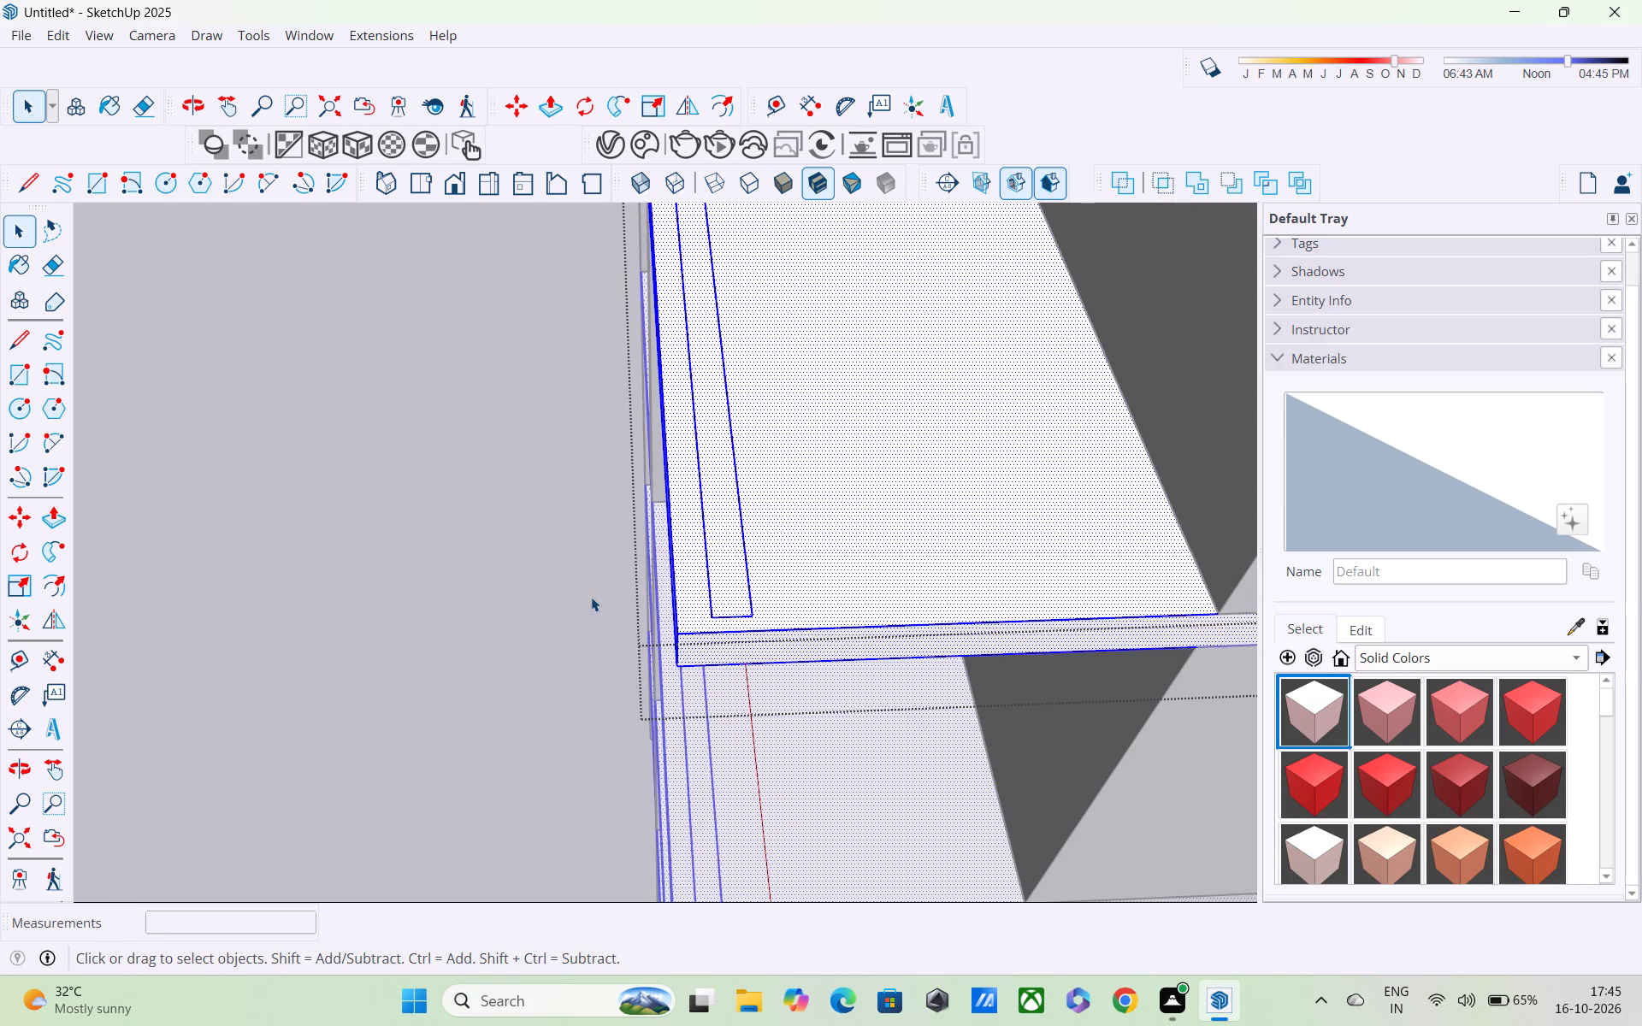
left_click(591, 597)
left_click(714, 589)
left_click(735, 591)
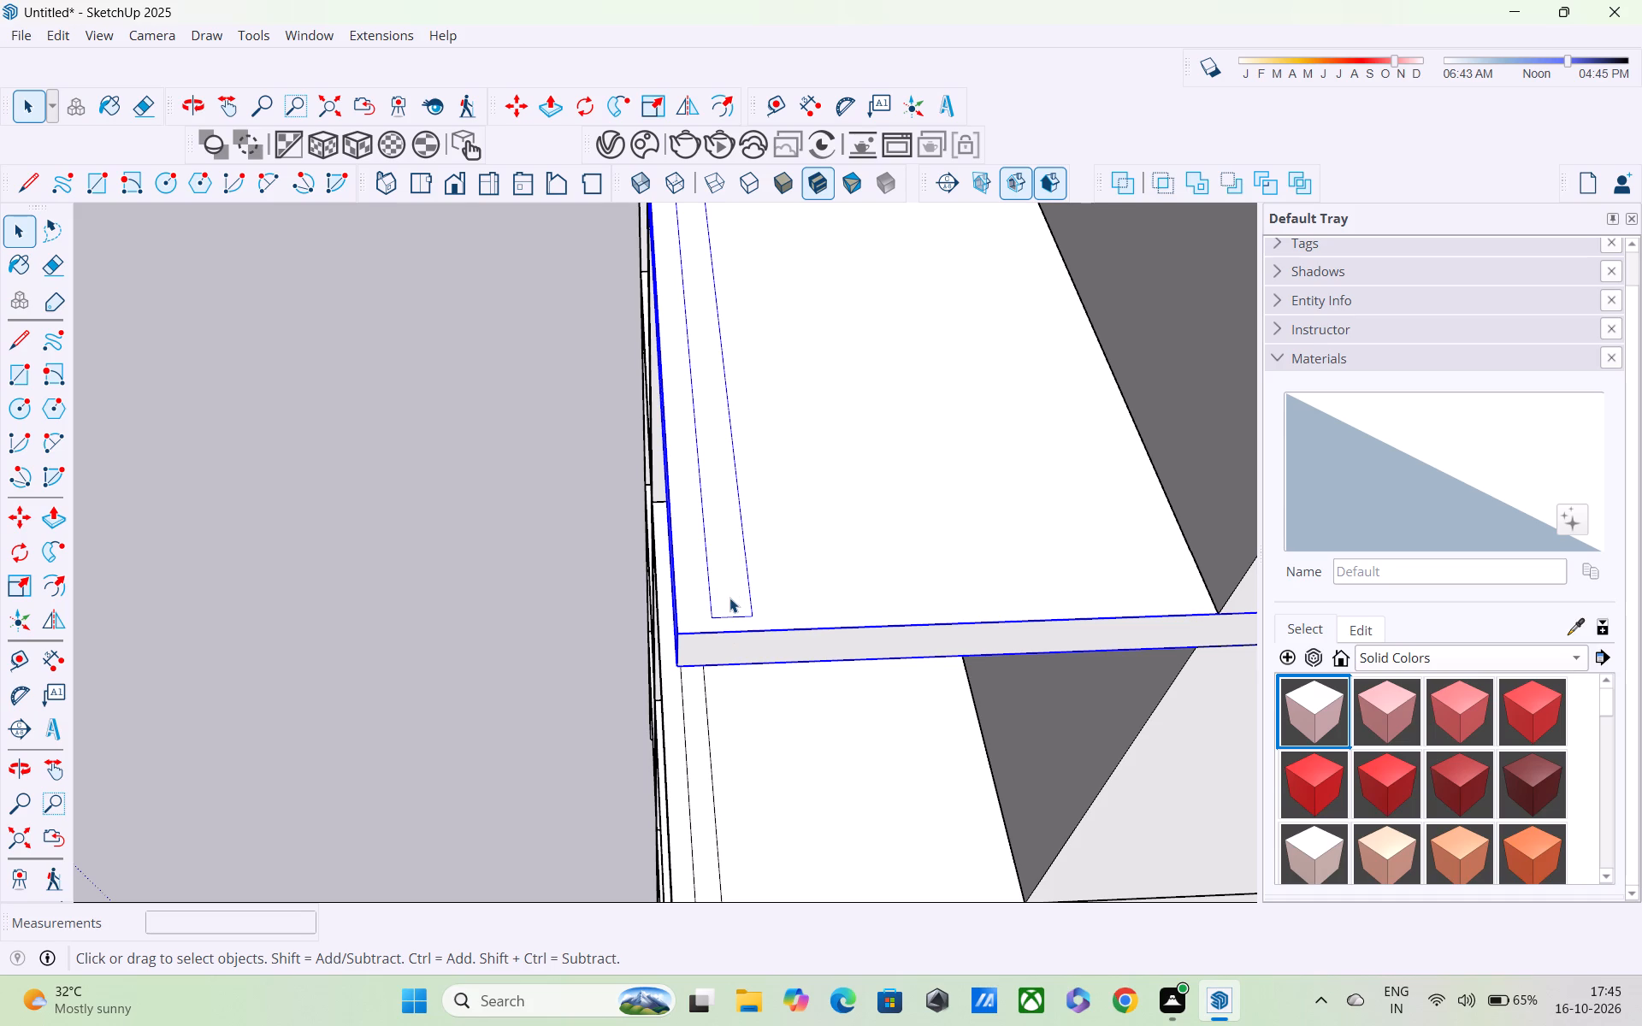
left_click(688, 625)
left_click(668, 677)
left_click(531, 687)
Open the slab component for editing and push/pull the narrow strip on its top face up 1.5'.
middle_click_drag(656, 696, 864, 546)
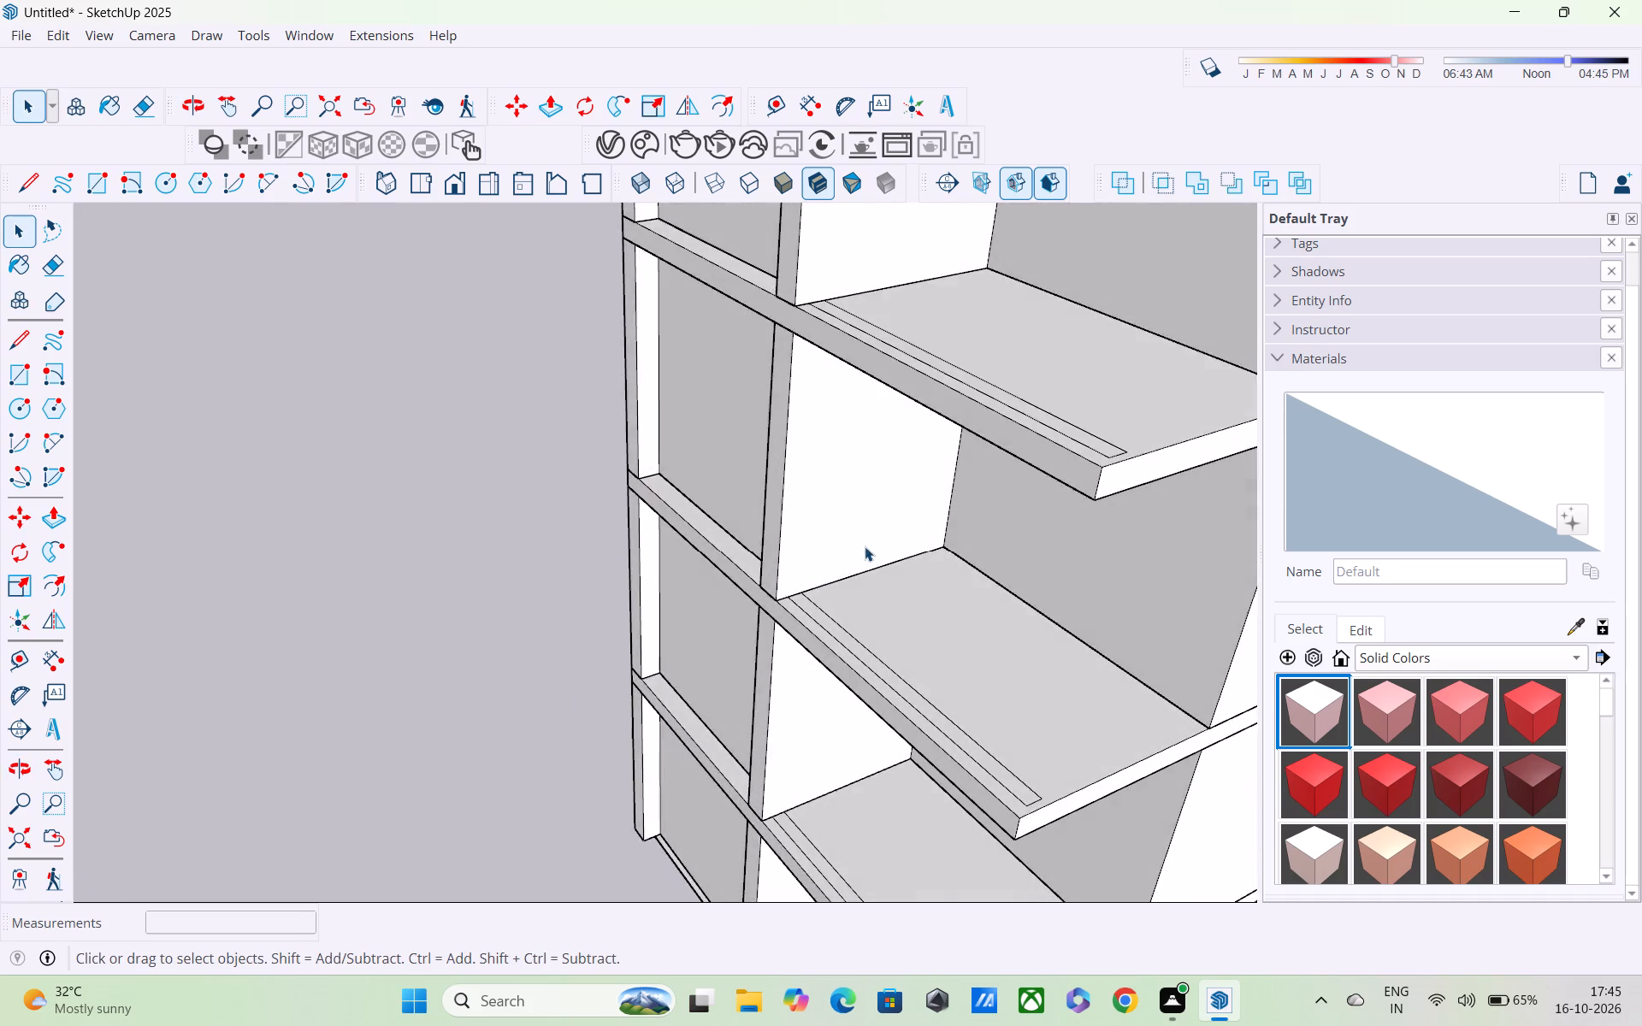
scroll(865, 546, "down", 6)
scroll(933, 522, "down", 3)
middle_click_drag(964, 526, 688, 622)
double_click(856, 571)
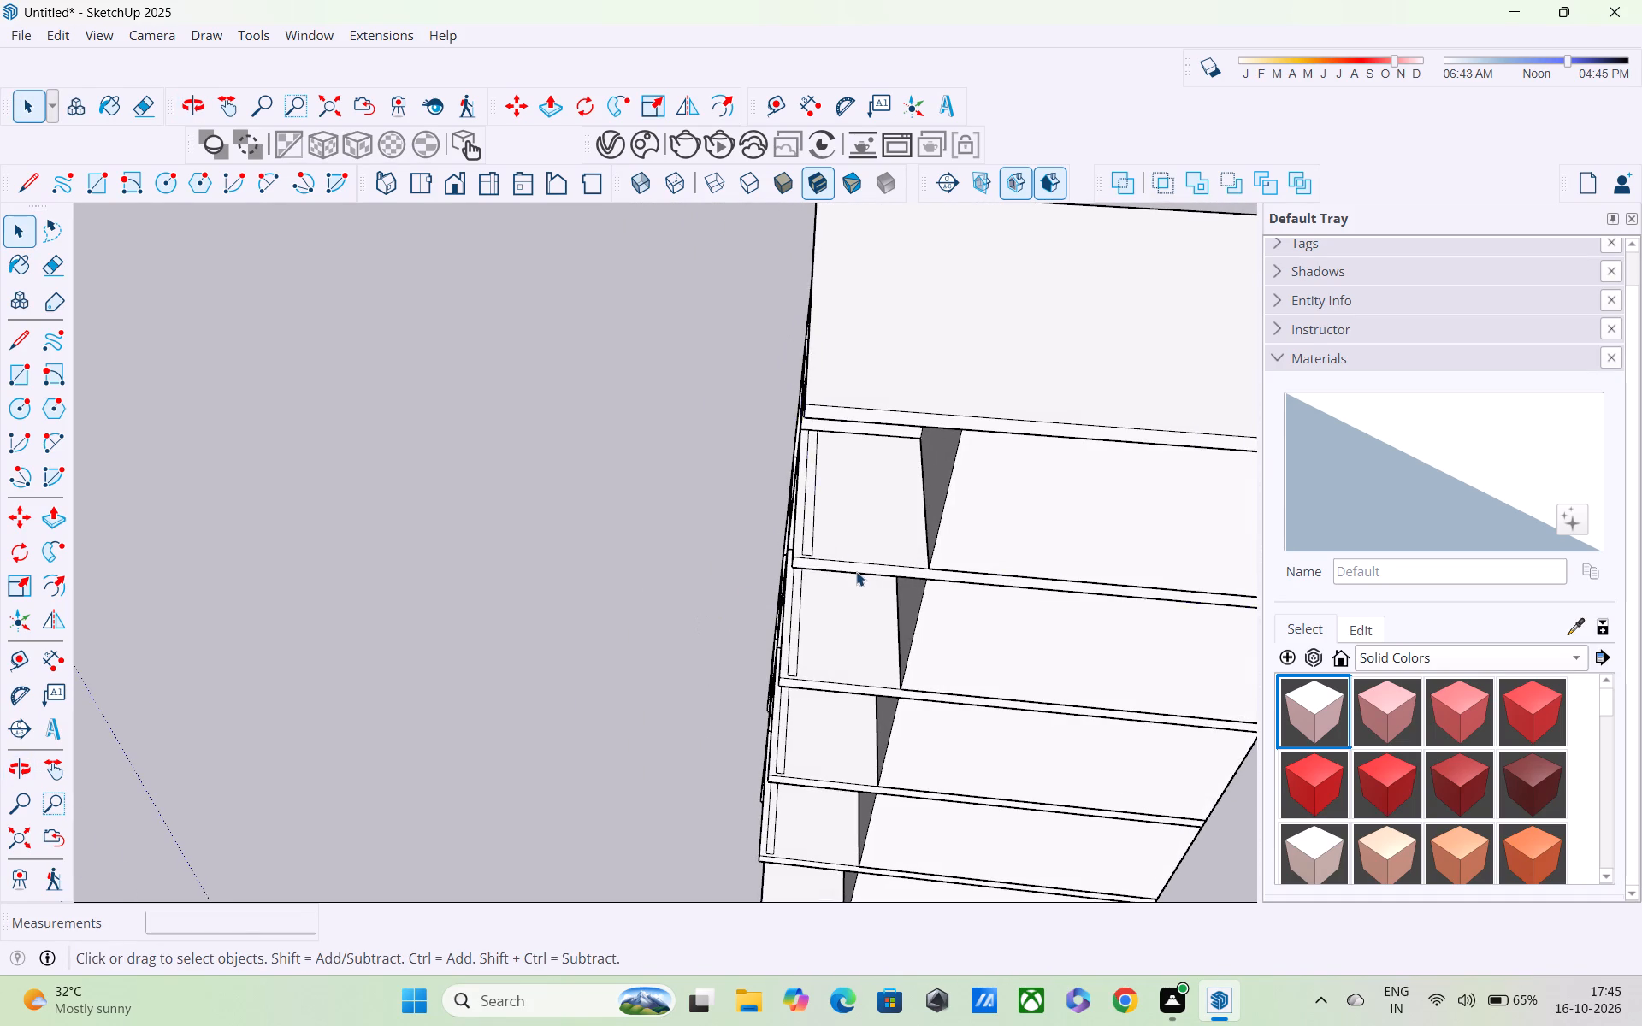
key("p")
scroll(806, 551, "up", 5)
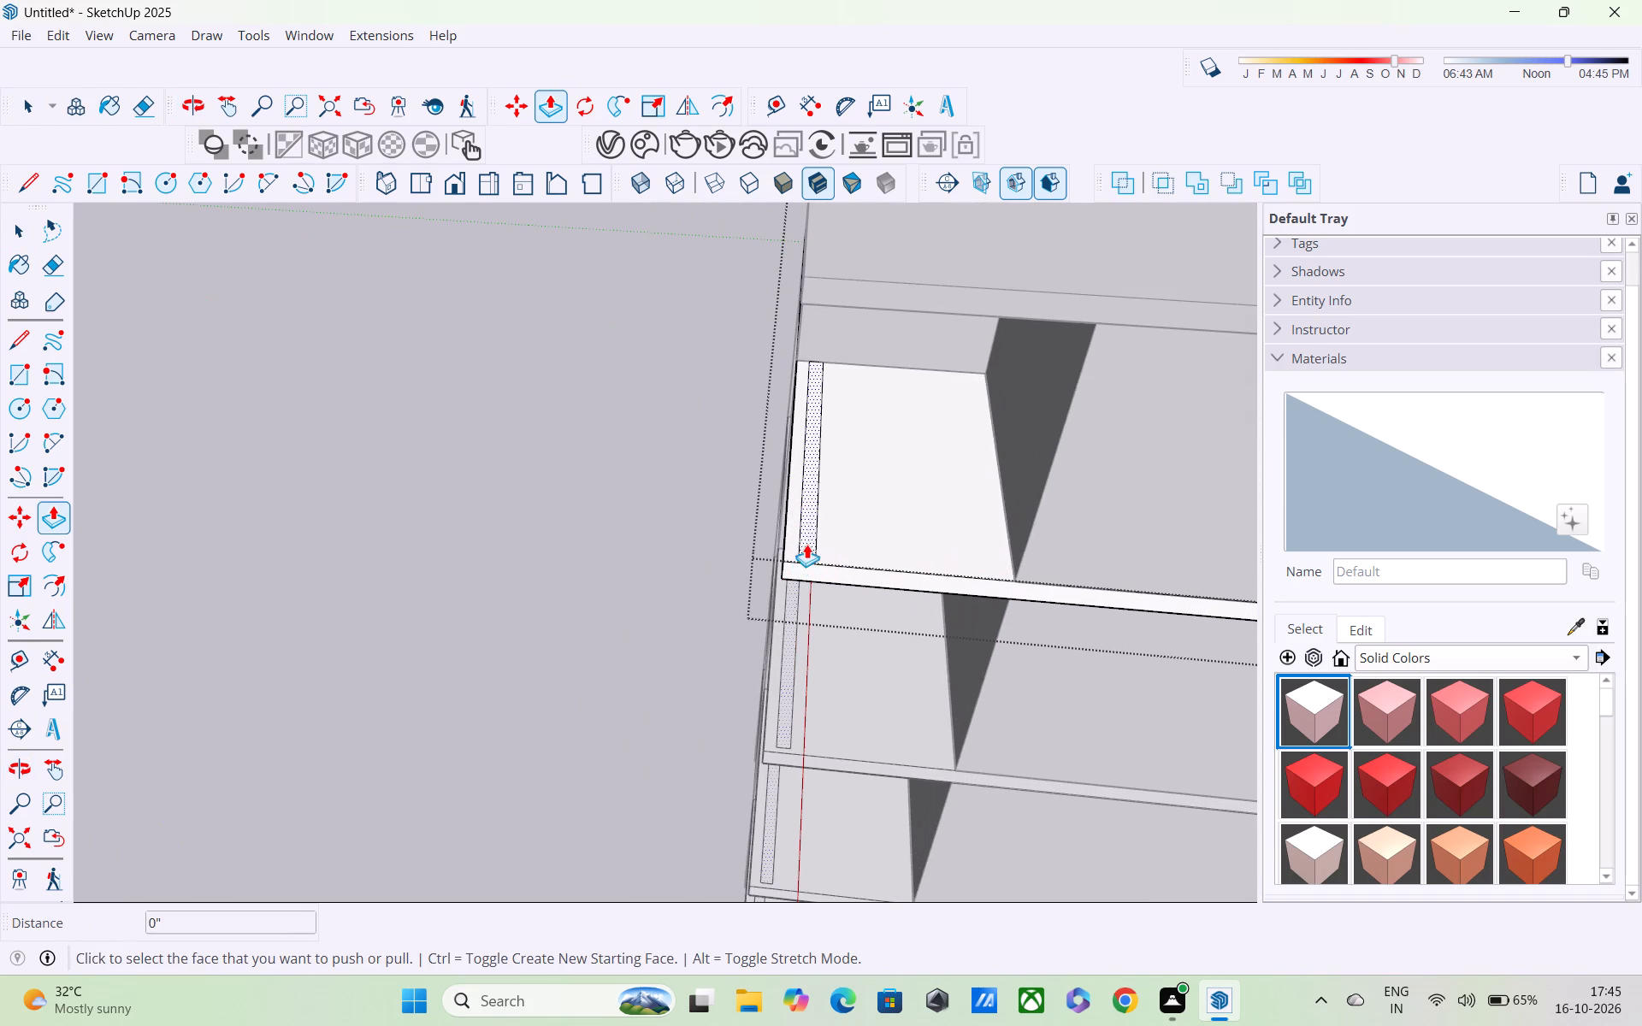
left_click(806, 518)
scroll(809, 497, "down", 2)
middle_click_drag(814, 494, 1032, 457)
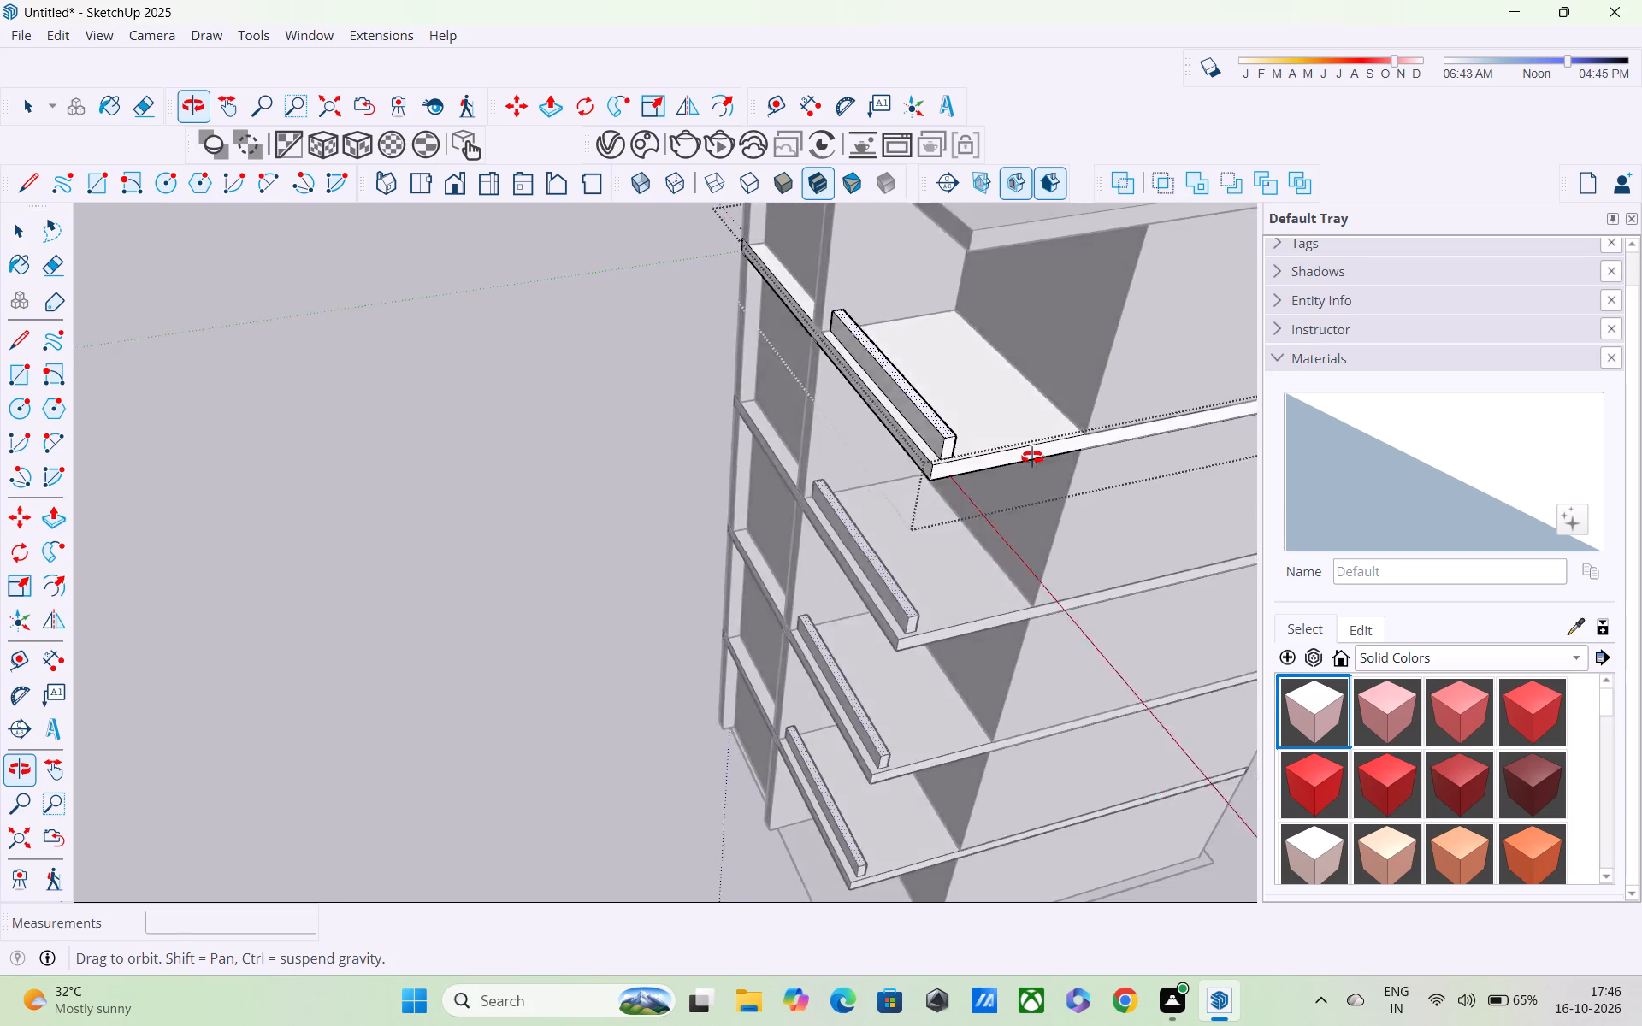
middle_click_drag(1032, 457, 1072, 432)
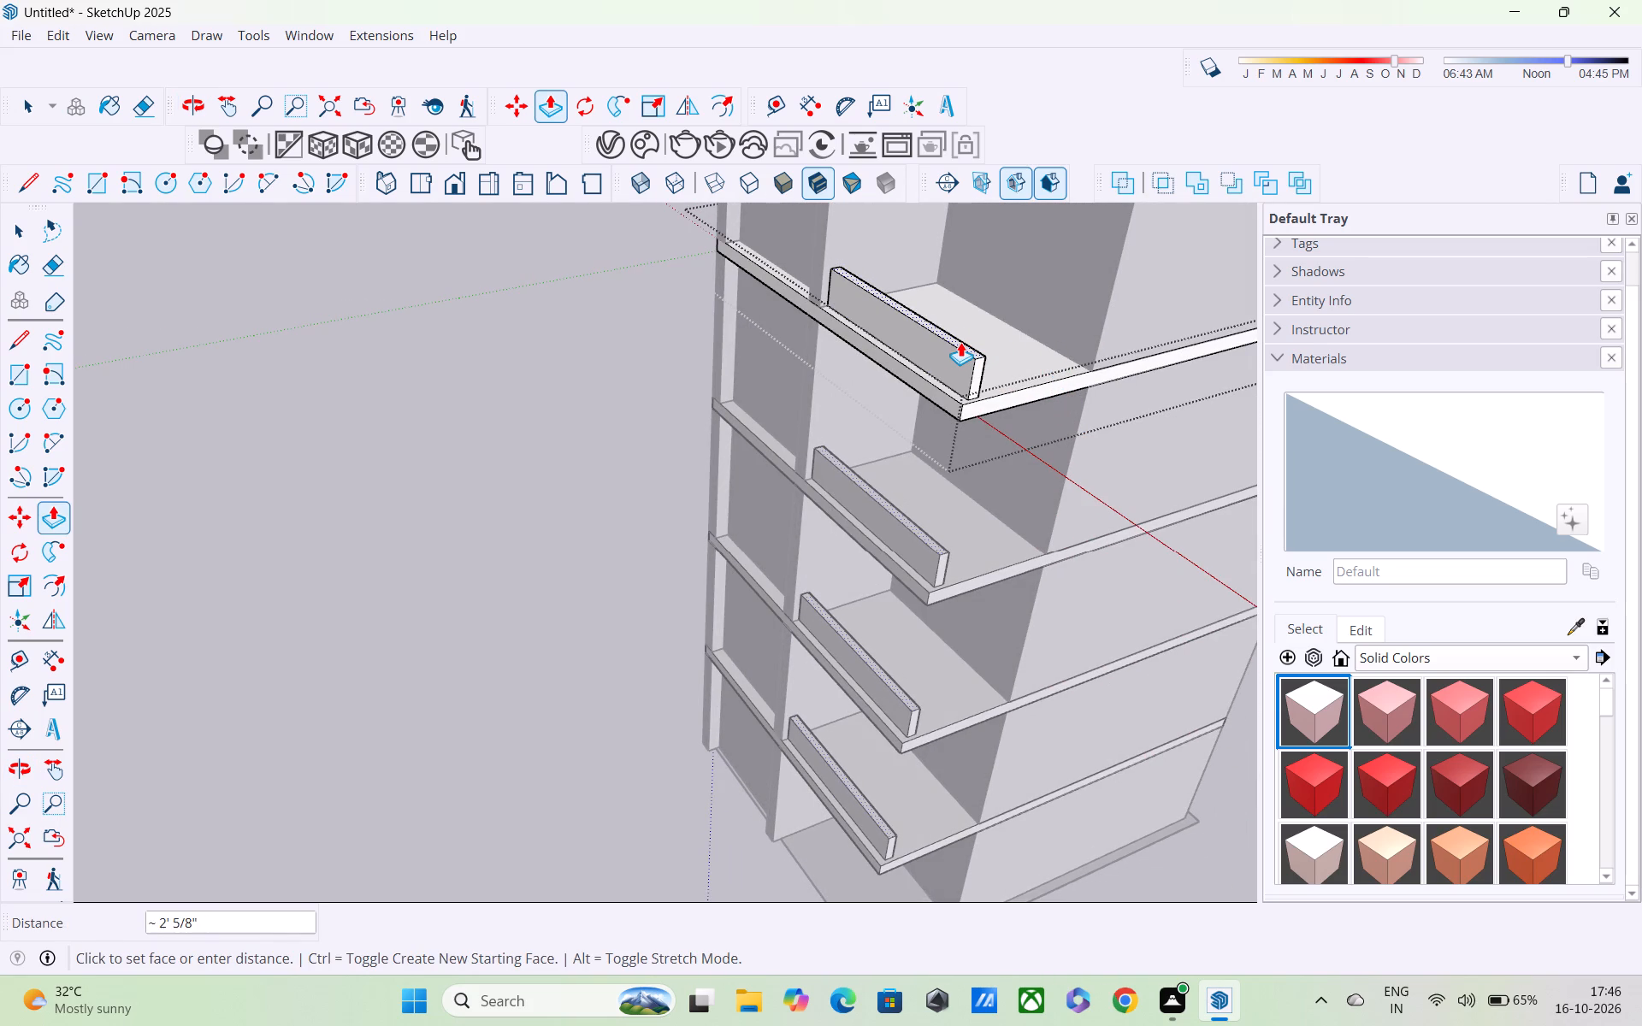
type("1.5'")
key("Return")
Examine the raised strips on the slabs of each floor from several angles.
scroll(999, 313, "up", 4)
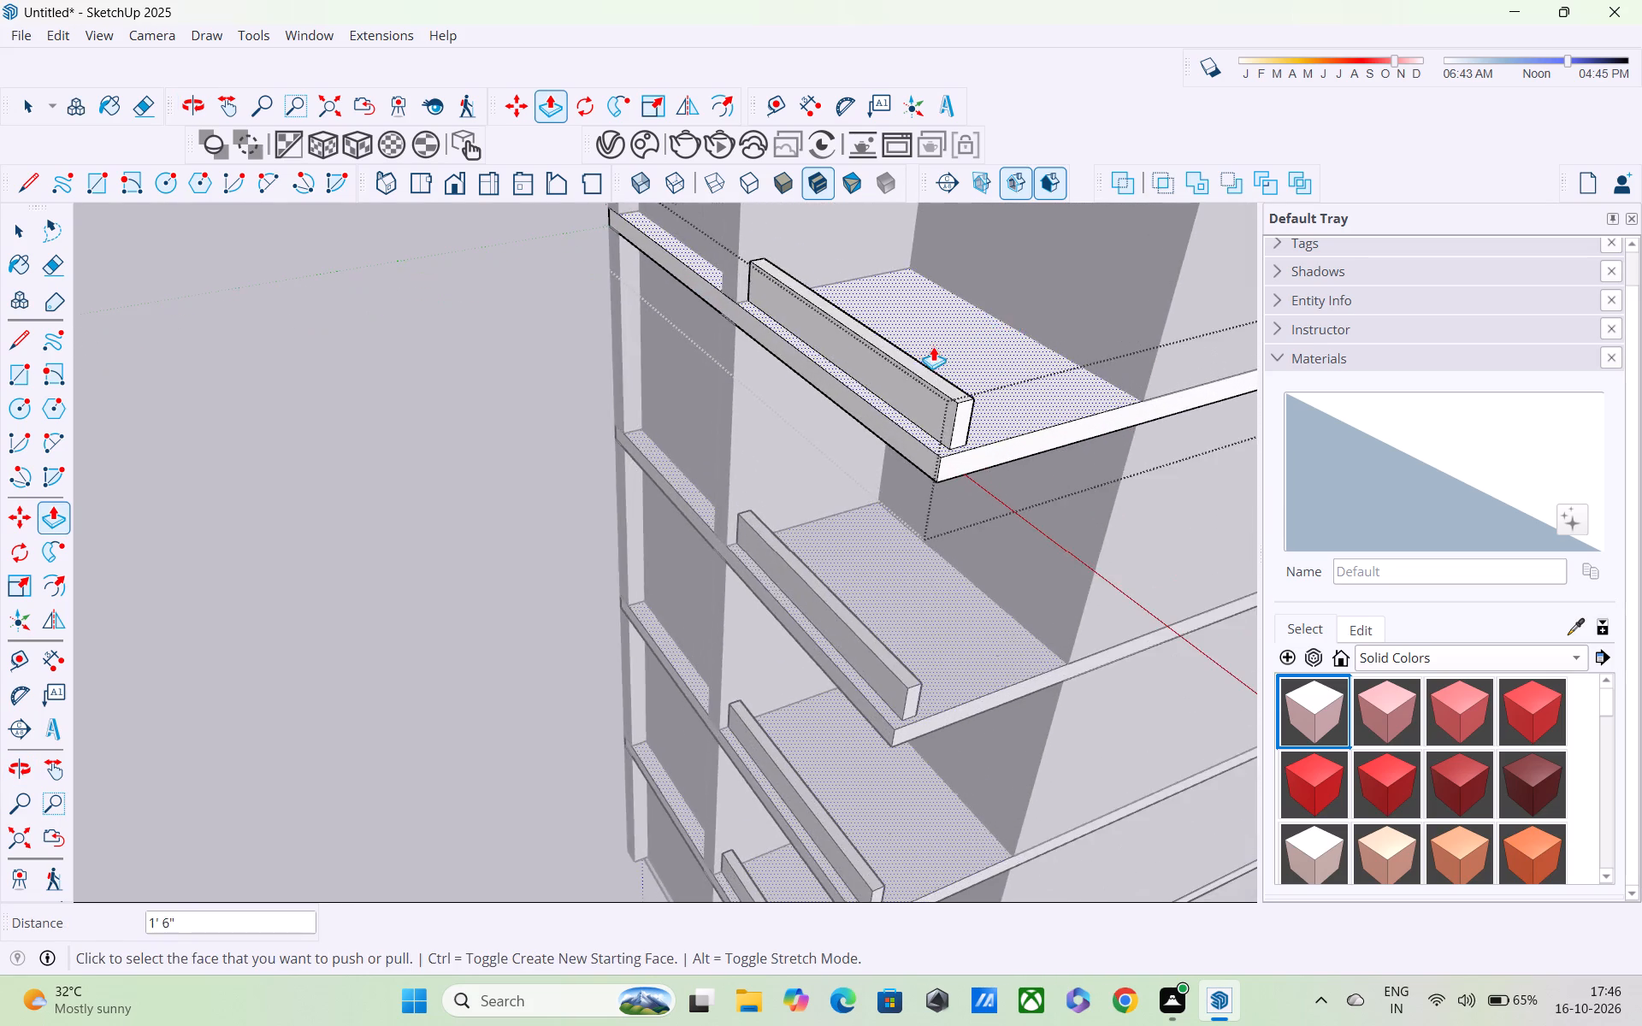
middle_click_drag(917, 360, 641, 427)
scroll(641, 427, "up", 9)
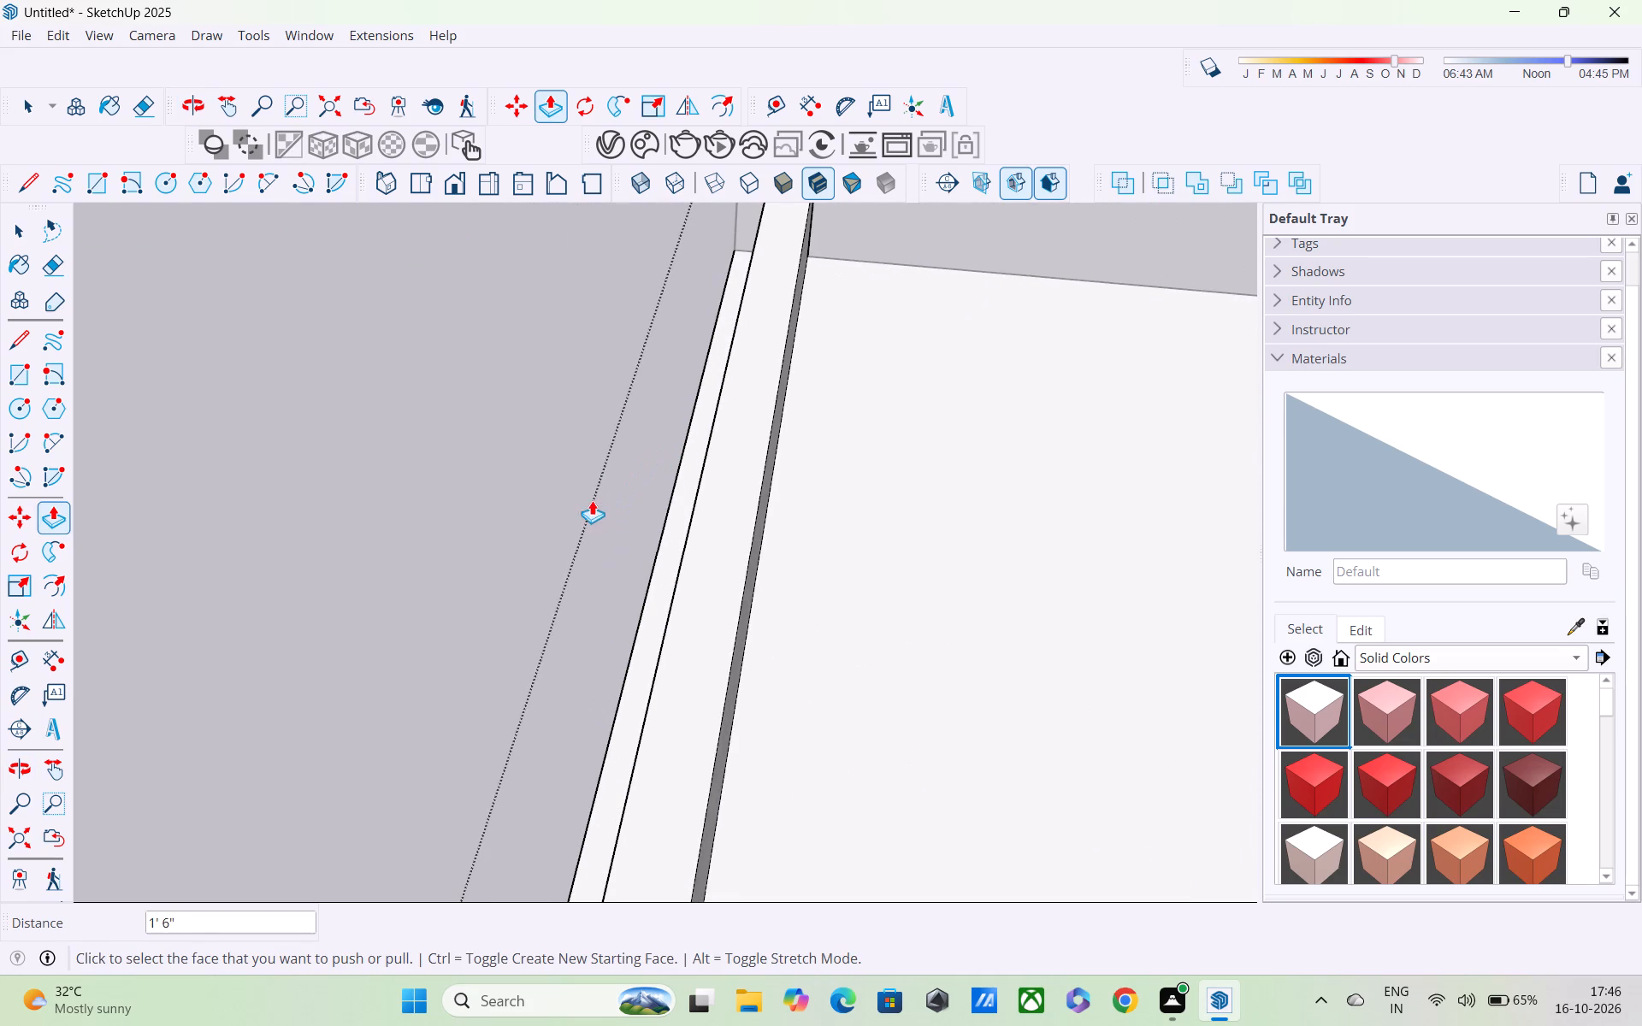
middle_click_drag(582, 508, 583, 560)
scroll(585, 556, "up", 4)
middle_click_drag(591, 554, 653, 445)
scroll(653, 441, "down", 3)
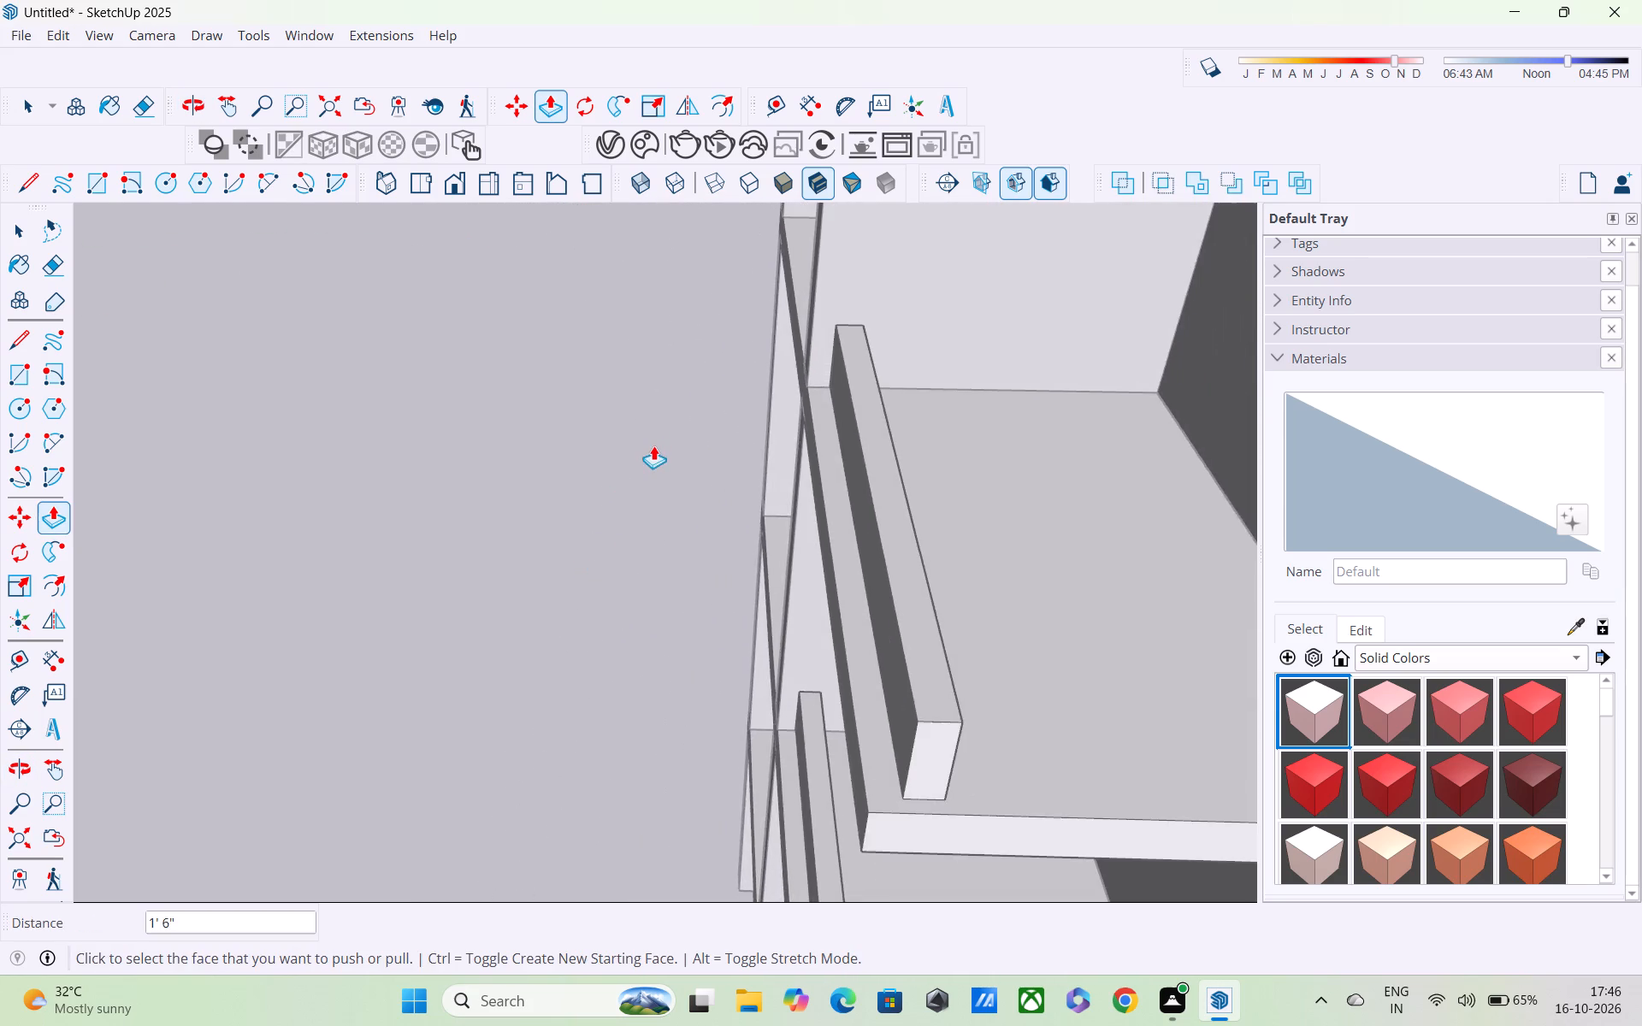
scroll(653, 450, "down", 3)
middle_click_drag(655, 501, 806, 407)
scroll(768, 421, "down", 3)
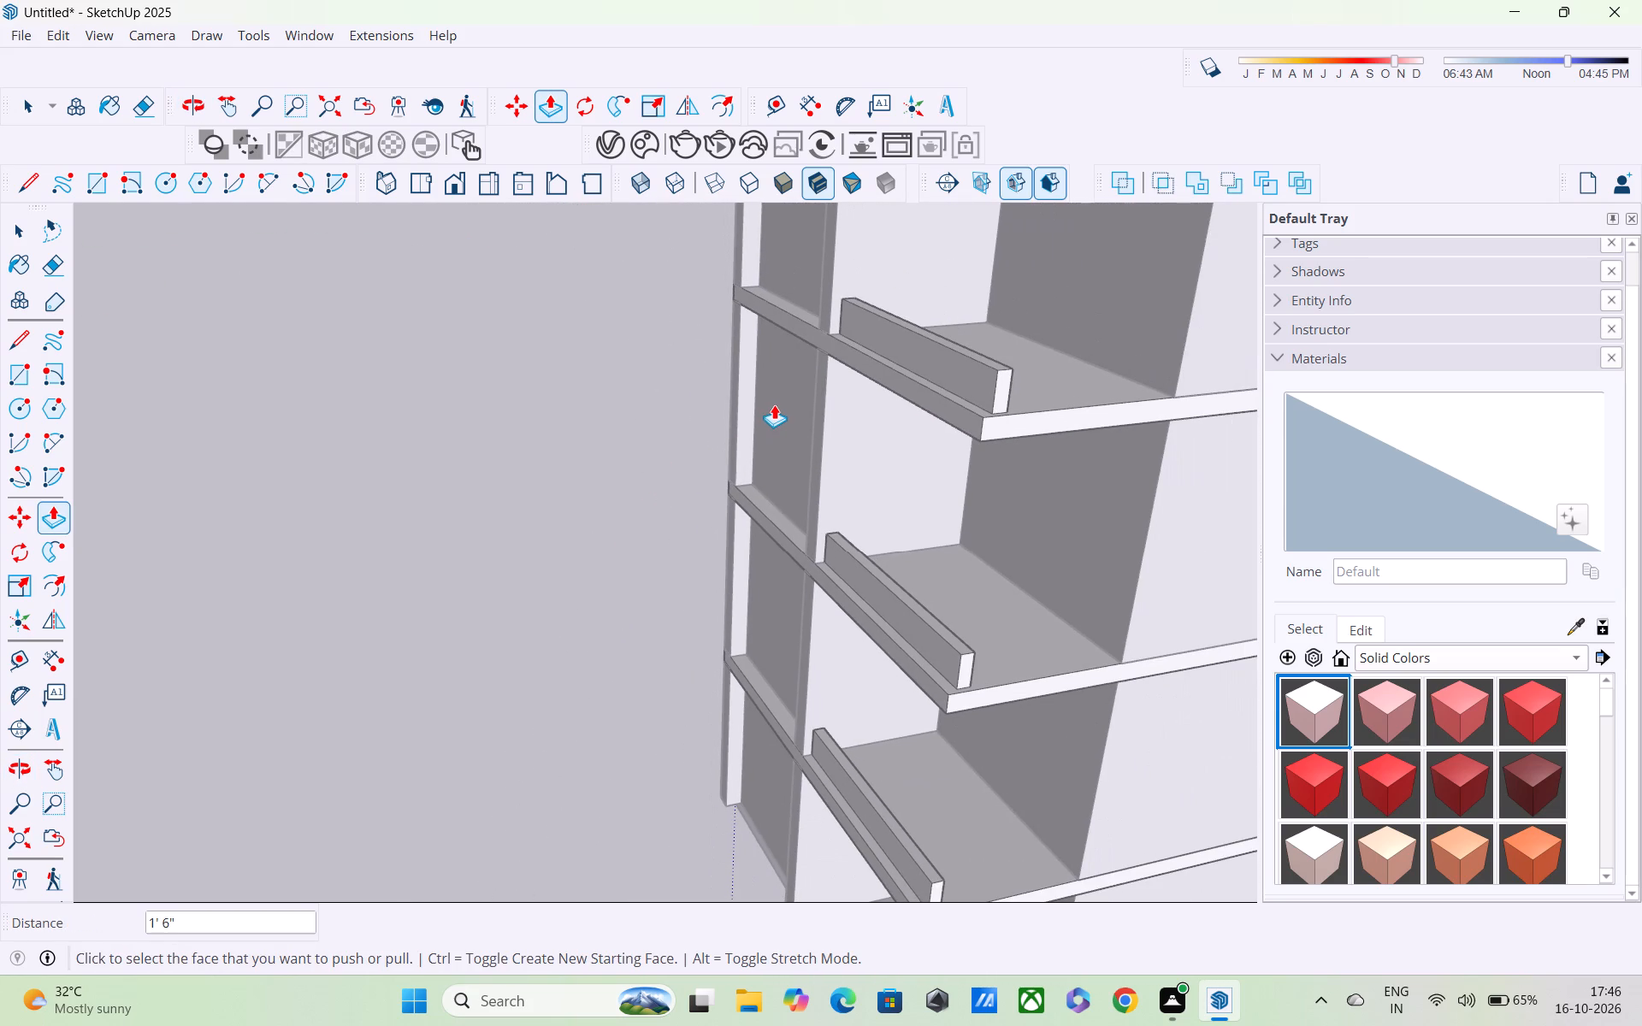
middle_click_drag(753, 459, 629, 565, "shift")
scroll(653, 521, "up", 4)
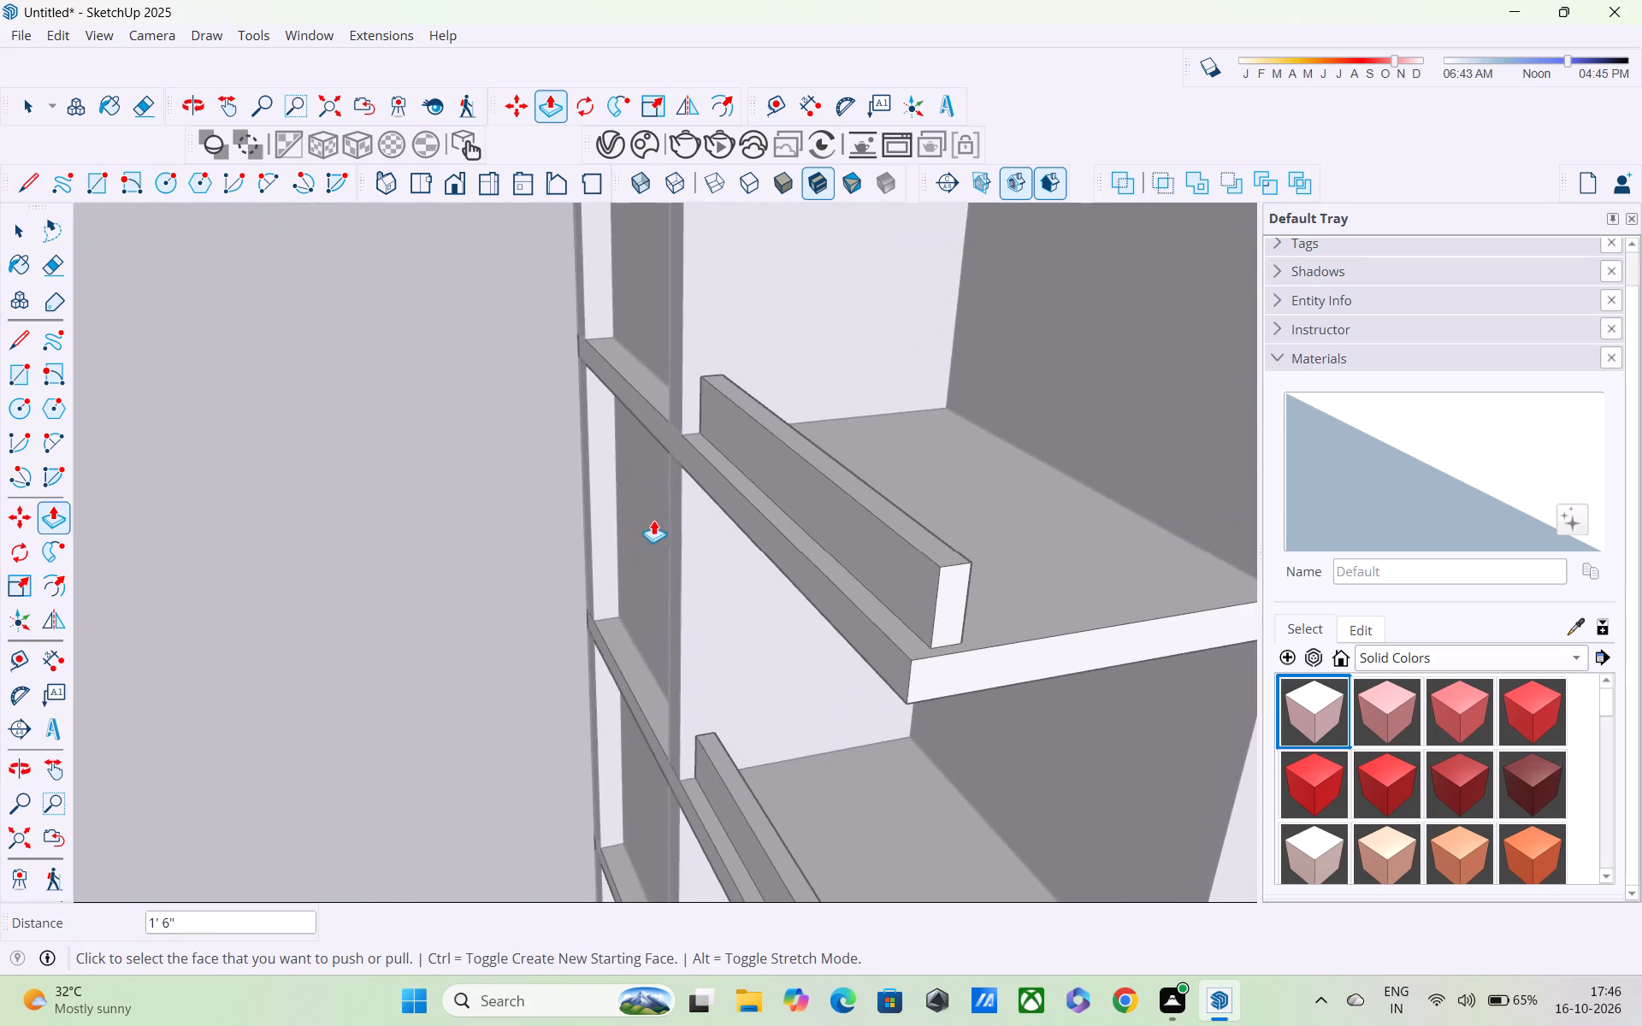
middle_click_drag(653, 520, 666, 562)
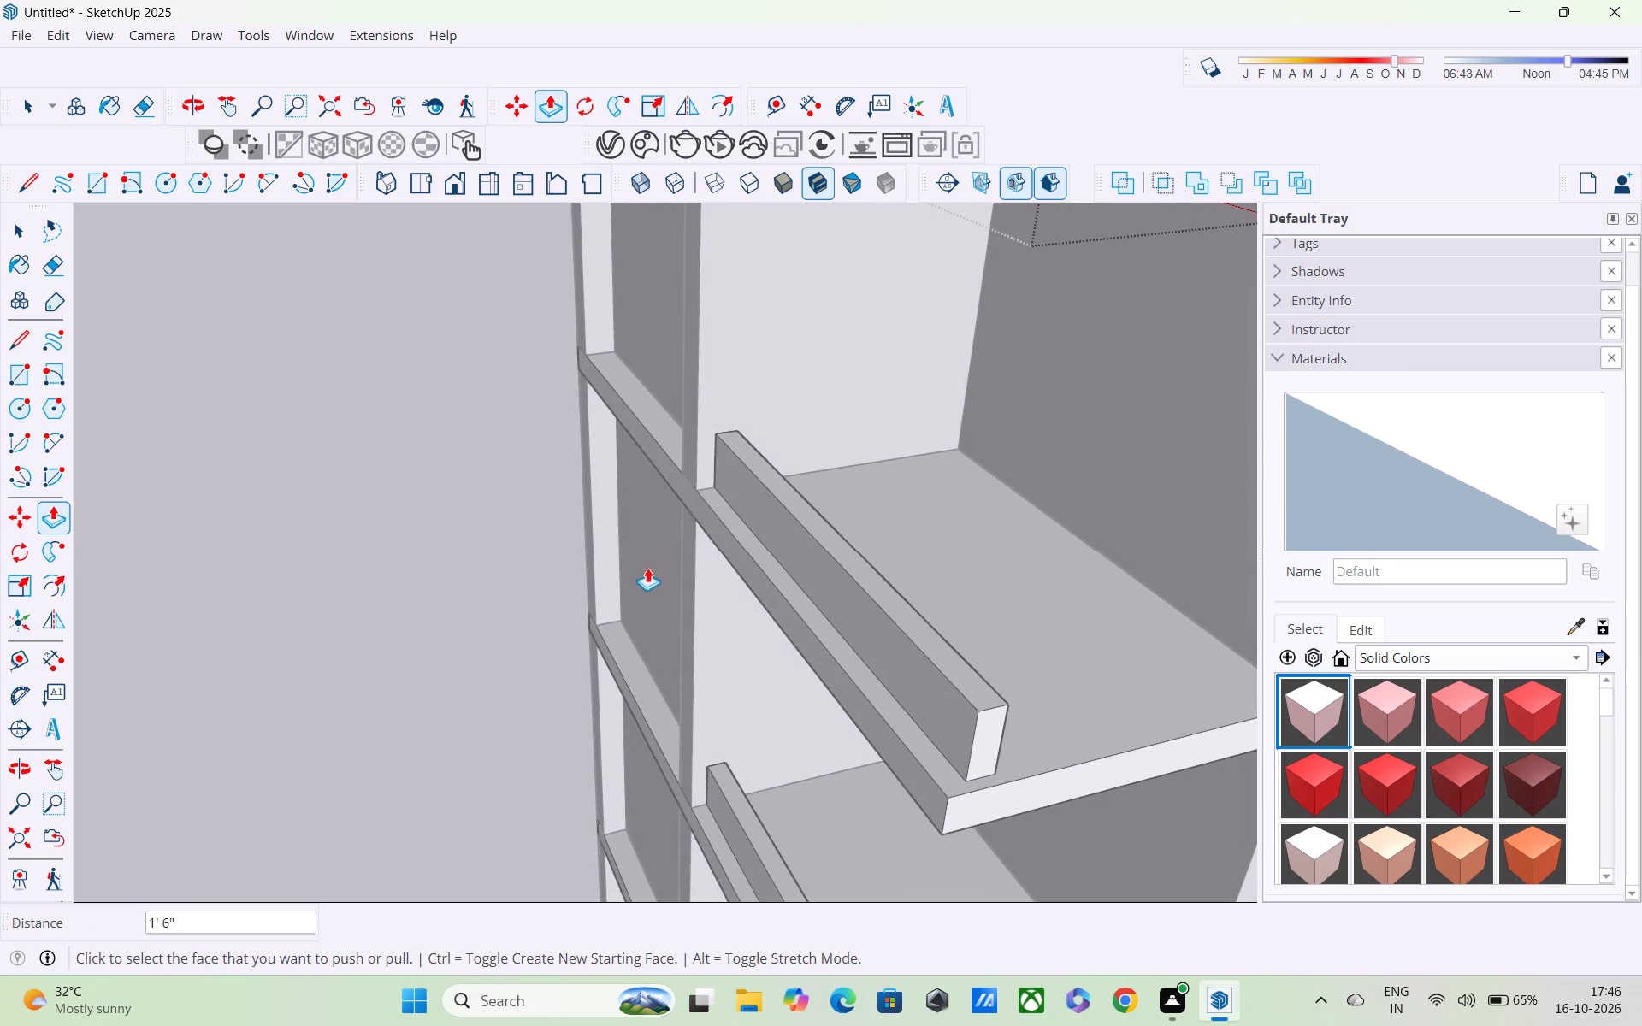
scroll(585, 575, "down", 3)
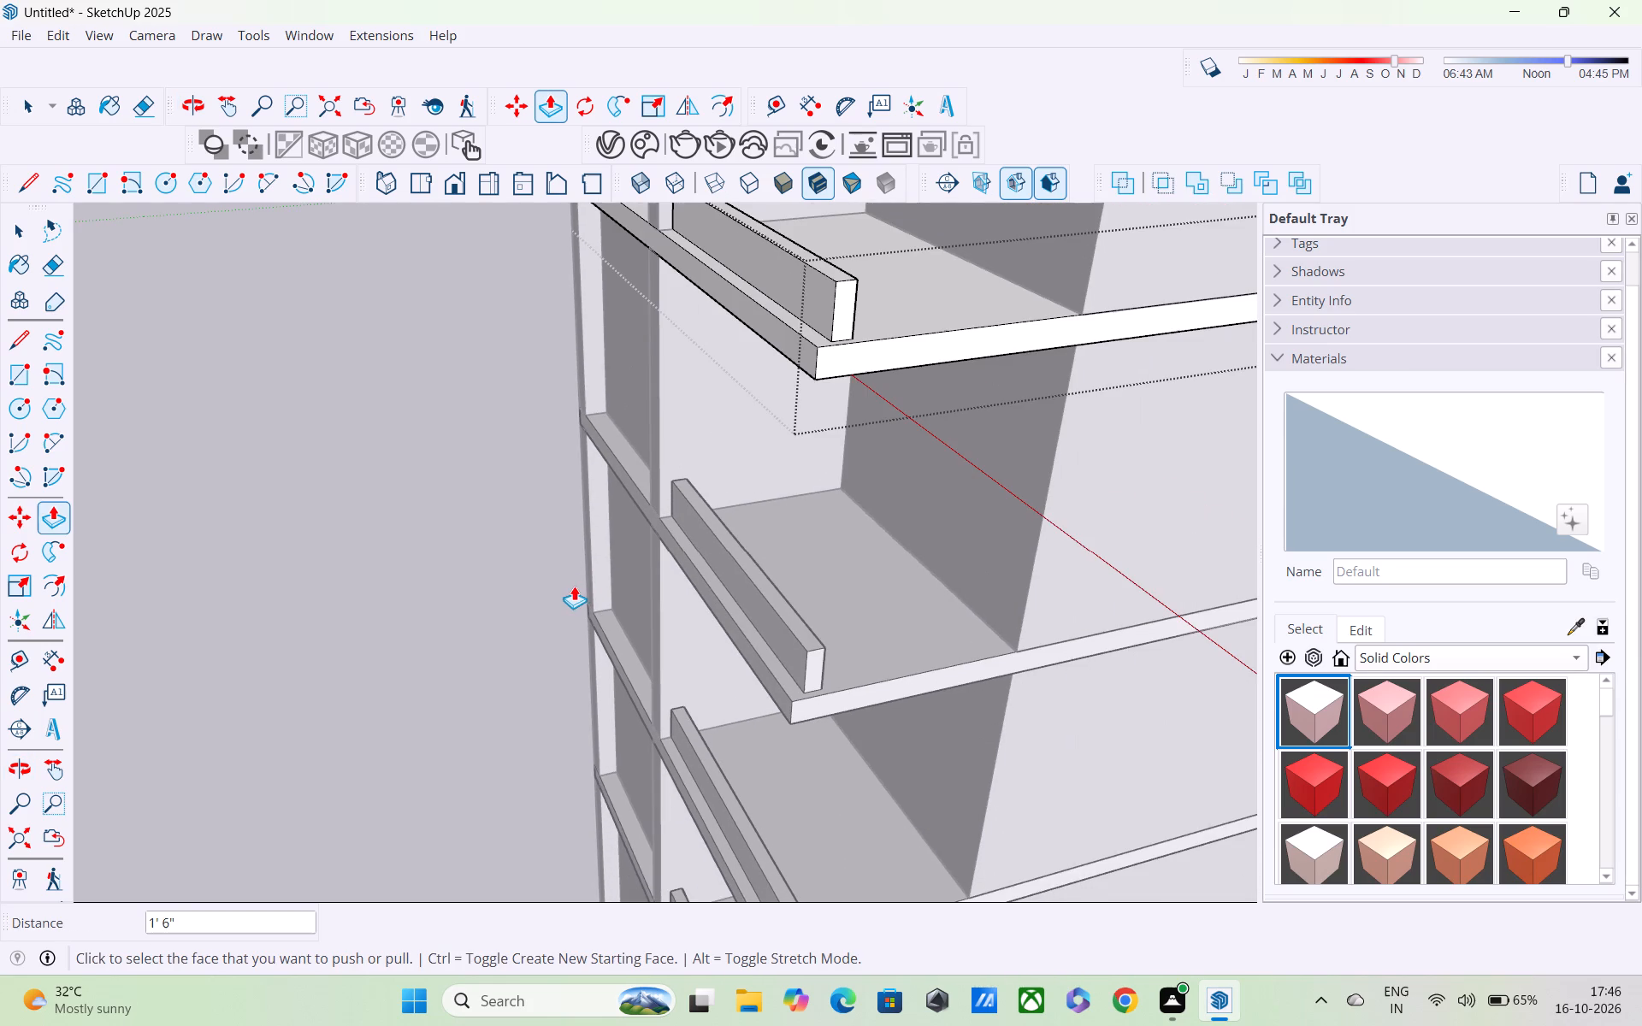
middle_click_drag(565, 590, 453, 622, "shift")
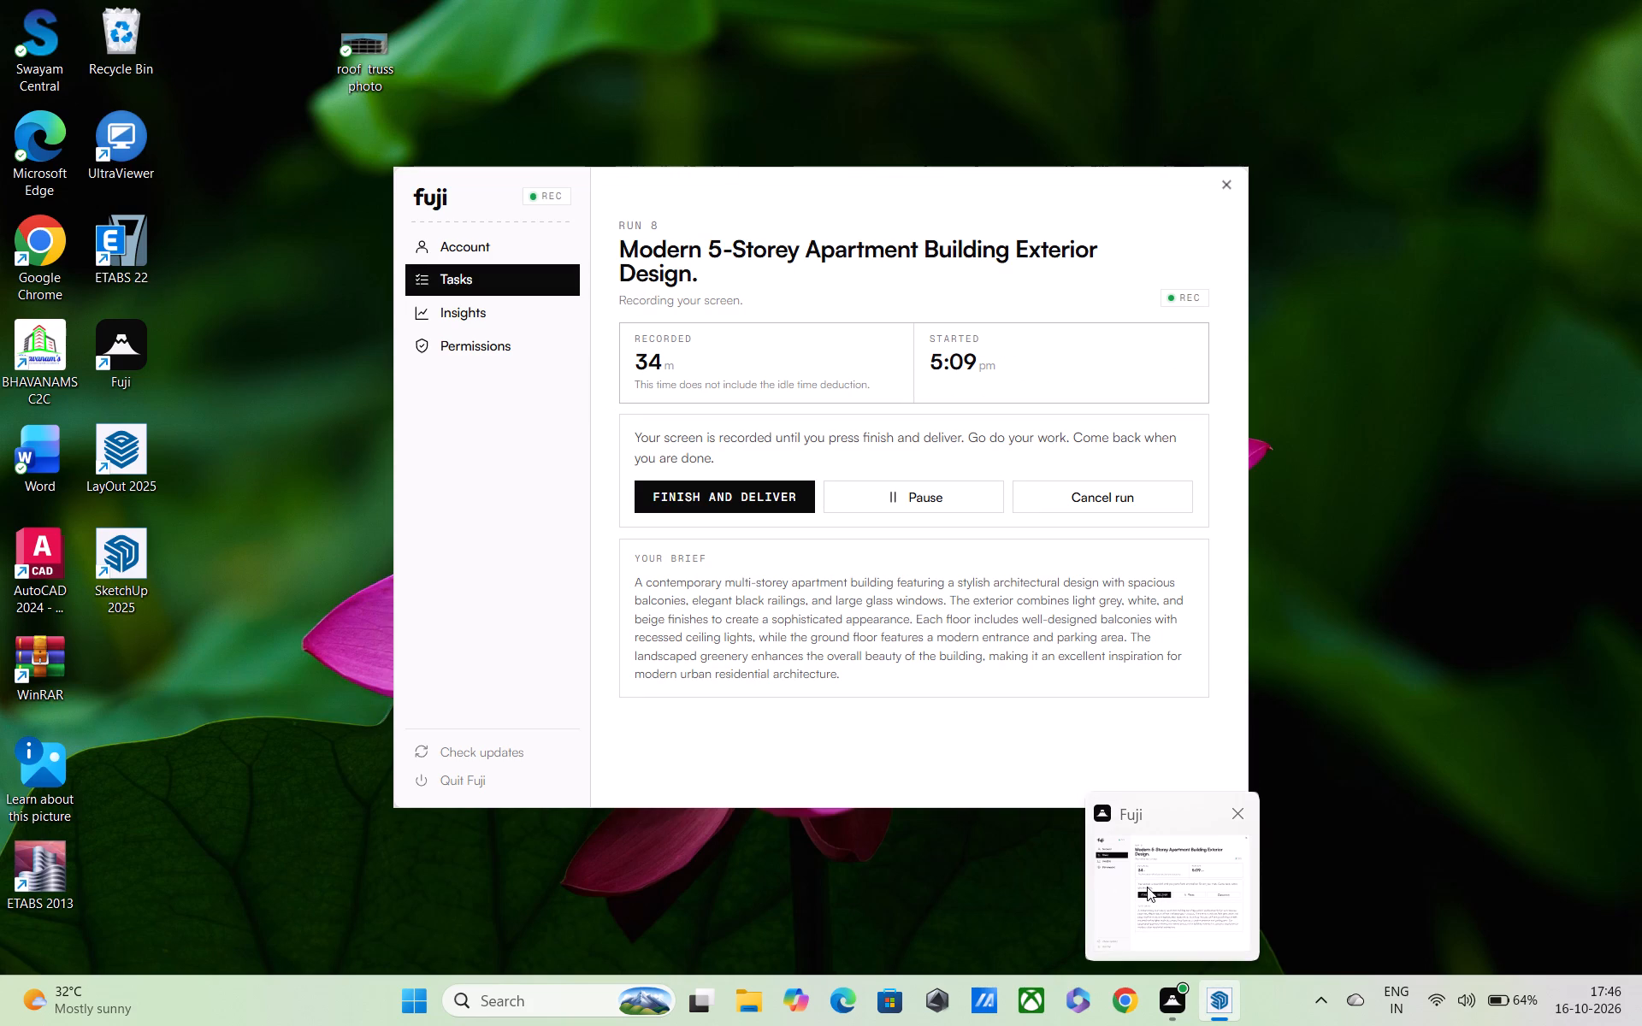
middle_click_drag(1018, 540, 767, 522)
scroll(775, 628, "down", 2)
middle_click_drag(706, 609, 664, 578)
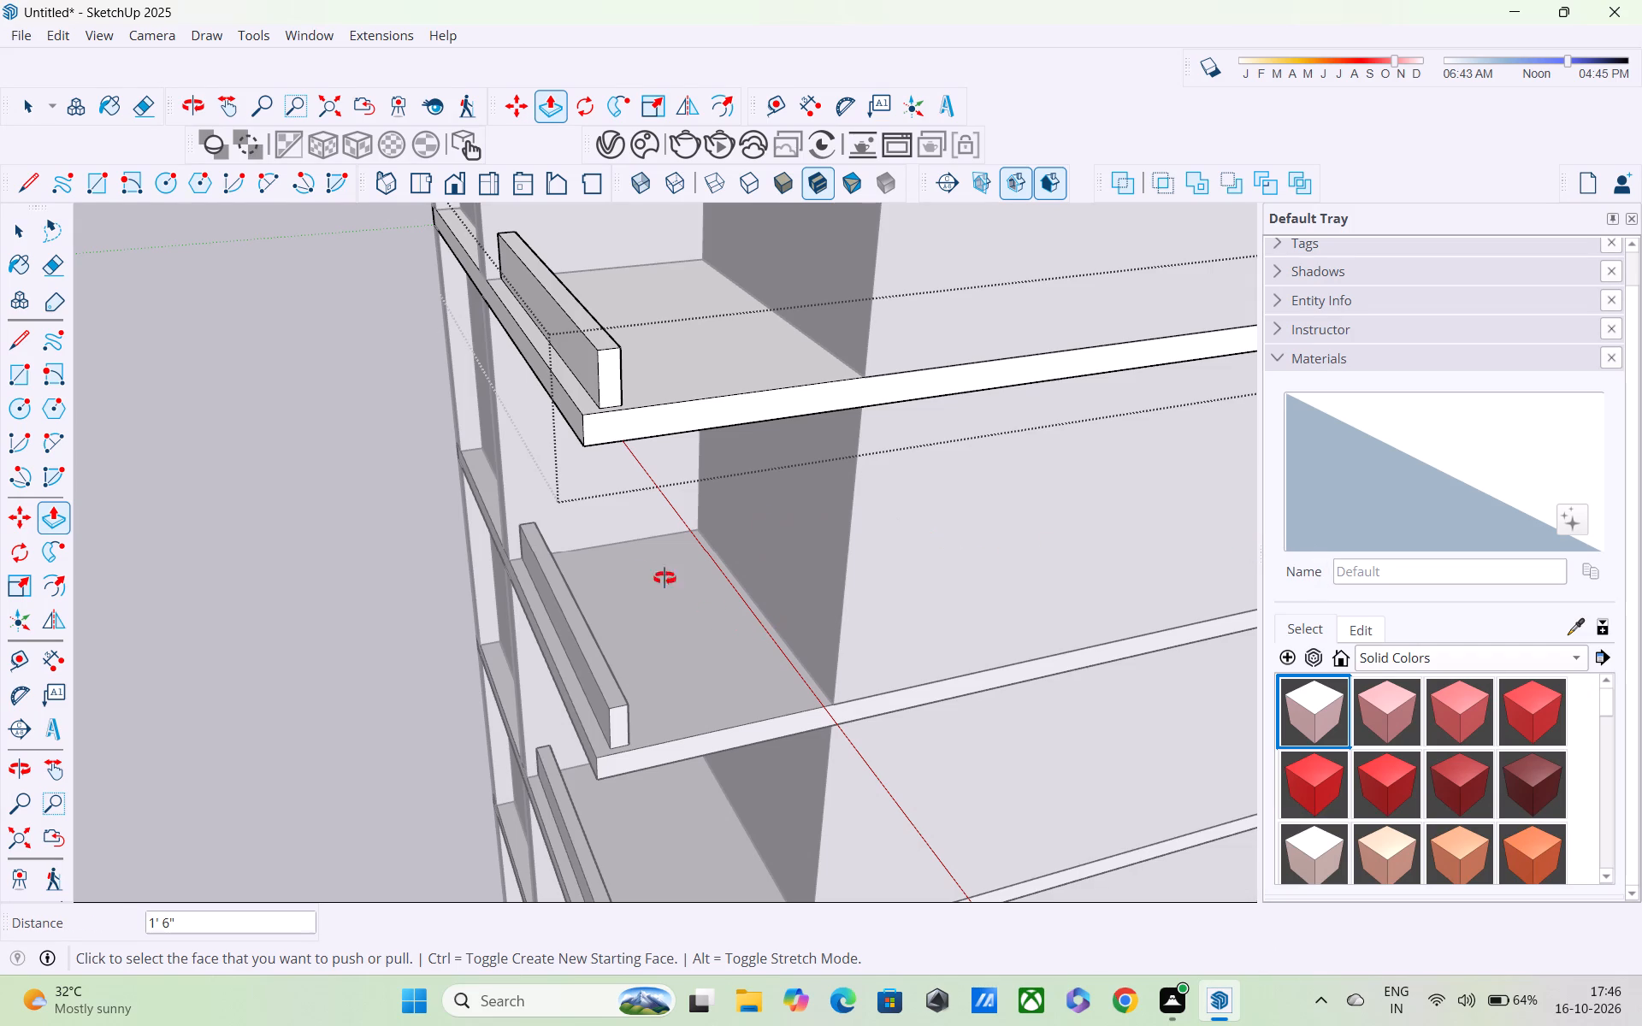
middle_click_drag(664, 578, 632, 538)
scroll(632, 538, "up", 1)
scroll(635, 542, "down", 5)
scroll(633, 546, "up", 1)
middle_click_drag(566, 555, 1188, 497)
scroll(851, 518, "up", 5)
middle_click_drag(853, 504, 559, 511)
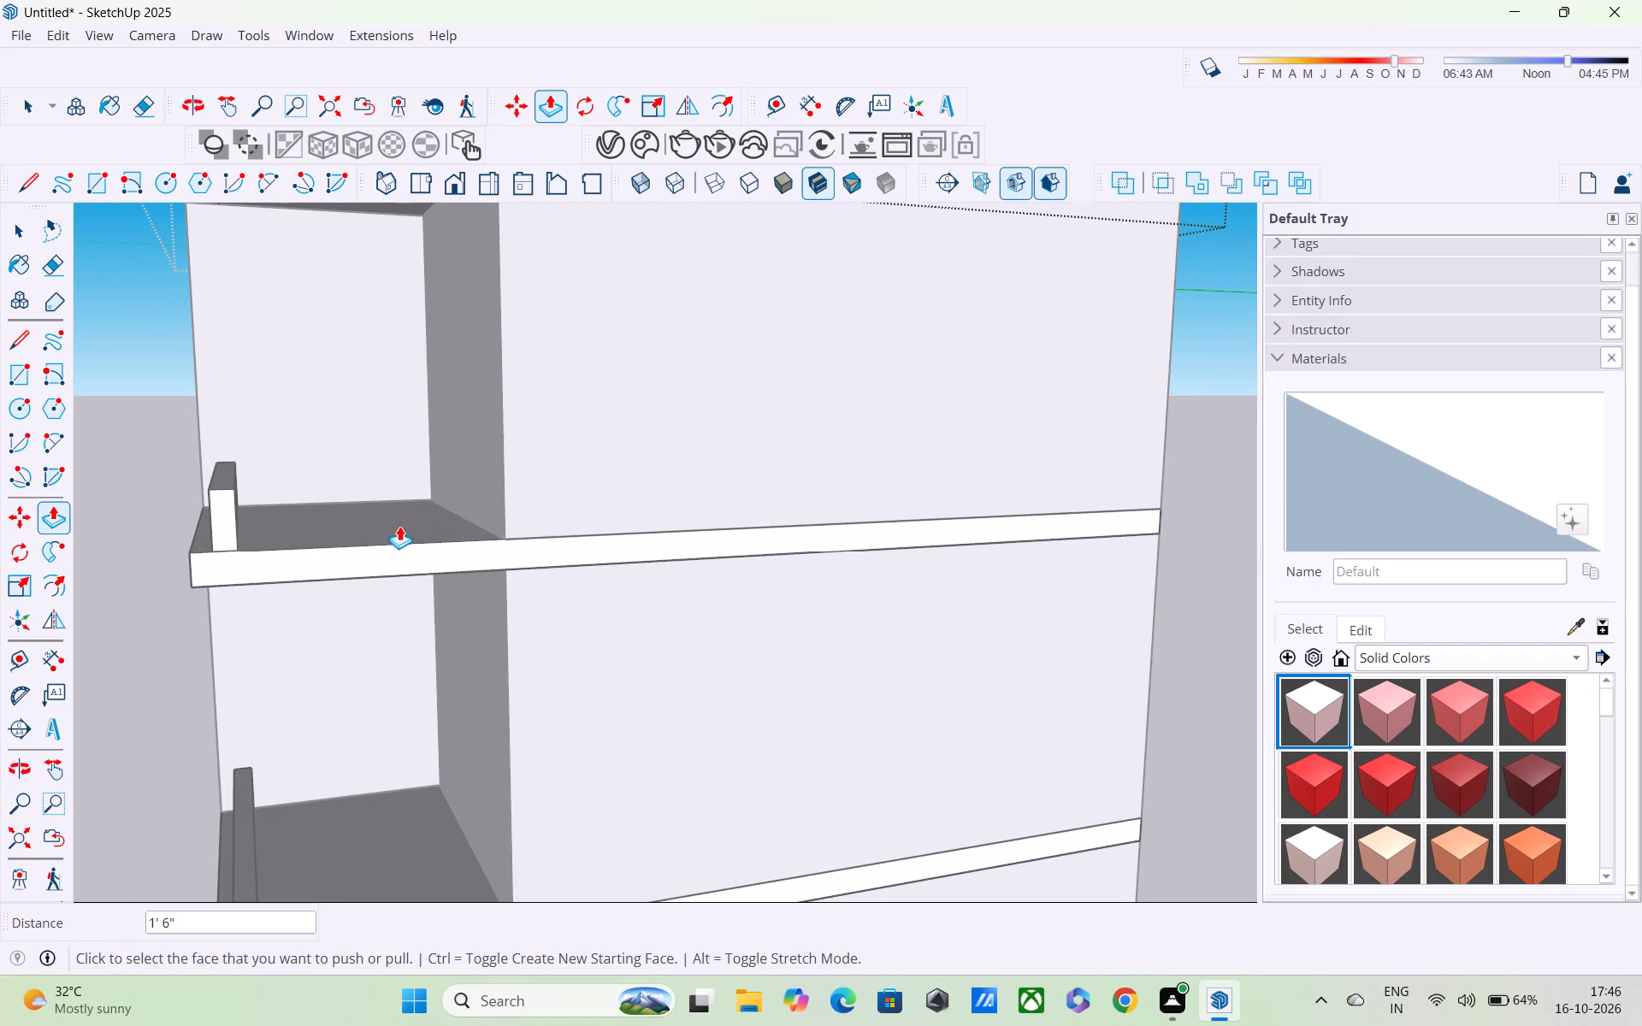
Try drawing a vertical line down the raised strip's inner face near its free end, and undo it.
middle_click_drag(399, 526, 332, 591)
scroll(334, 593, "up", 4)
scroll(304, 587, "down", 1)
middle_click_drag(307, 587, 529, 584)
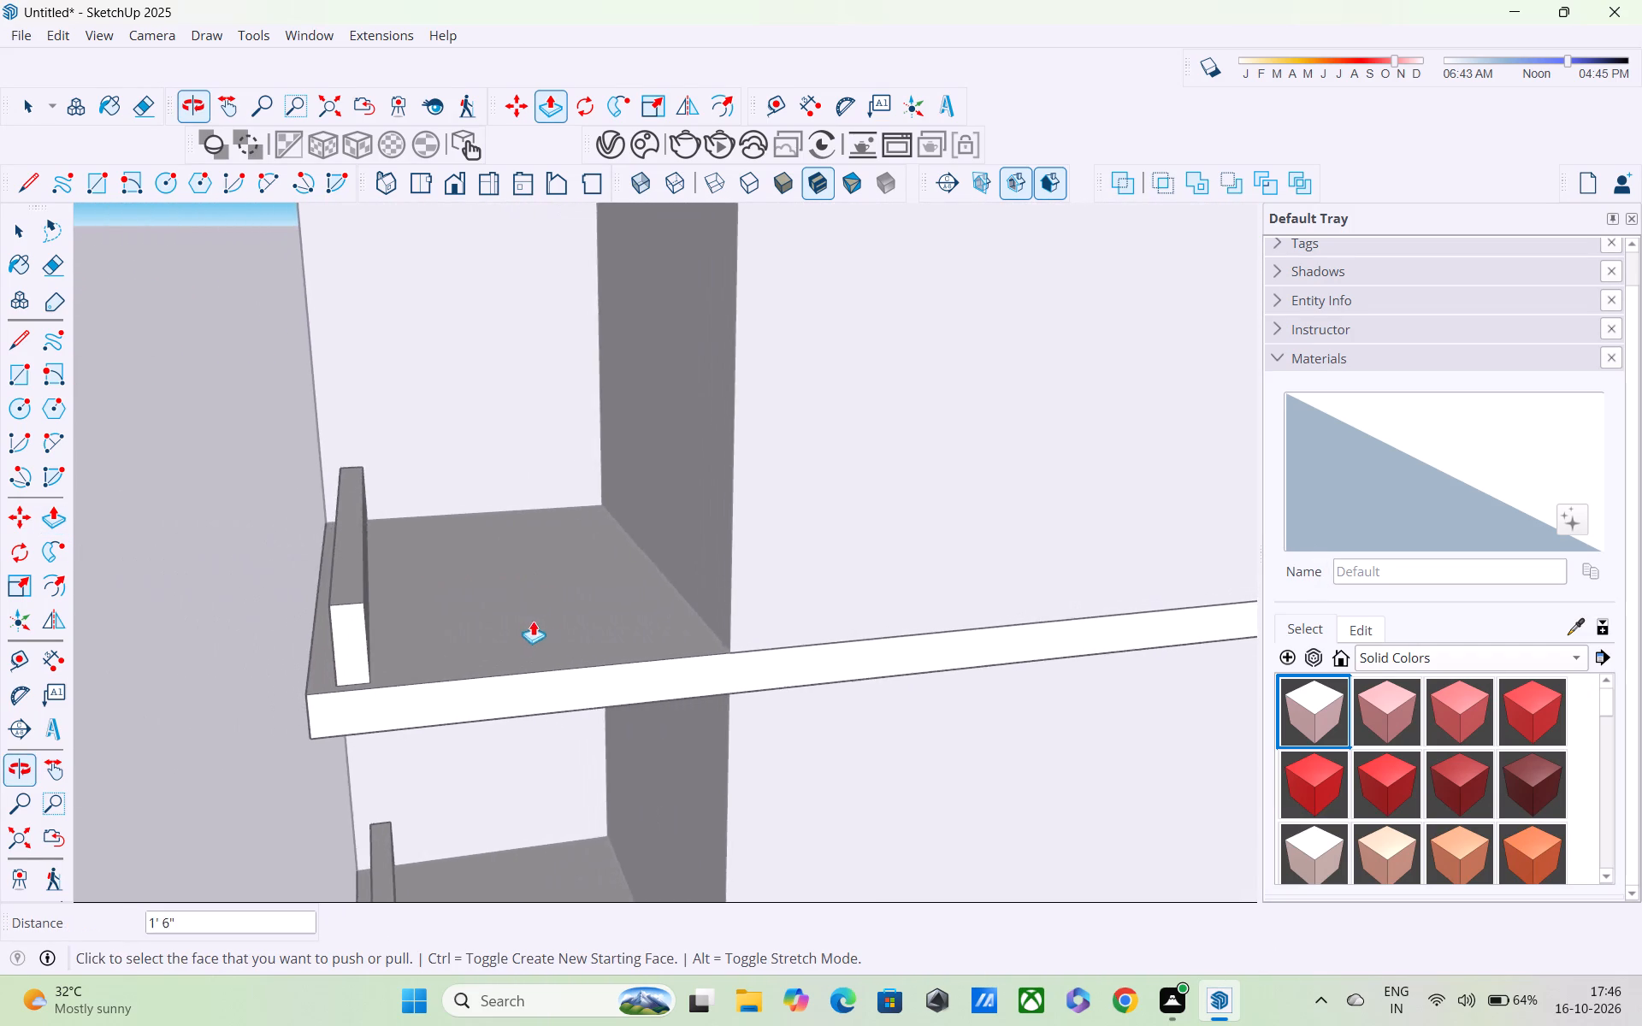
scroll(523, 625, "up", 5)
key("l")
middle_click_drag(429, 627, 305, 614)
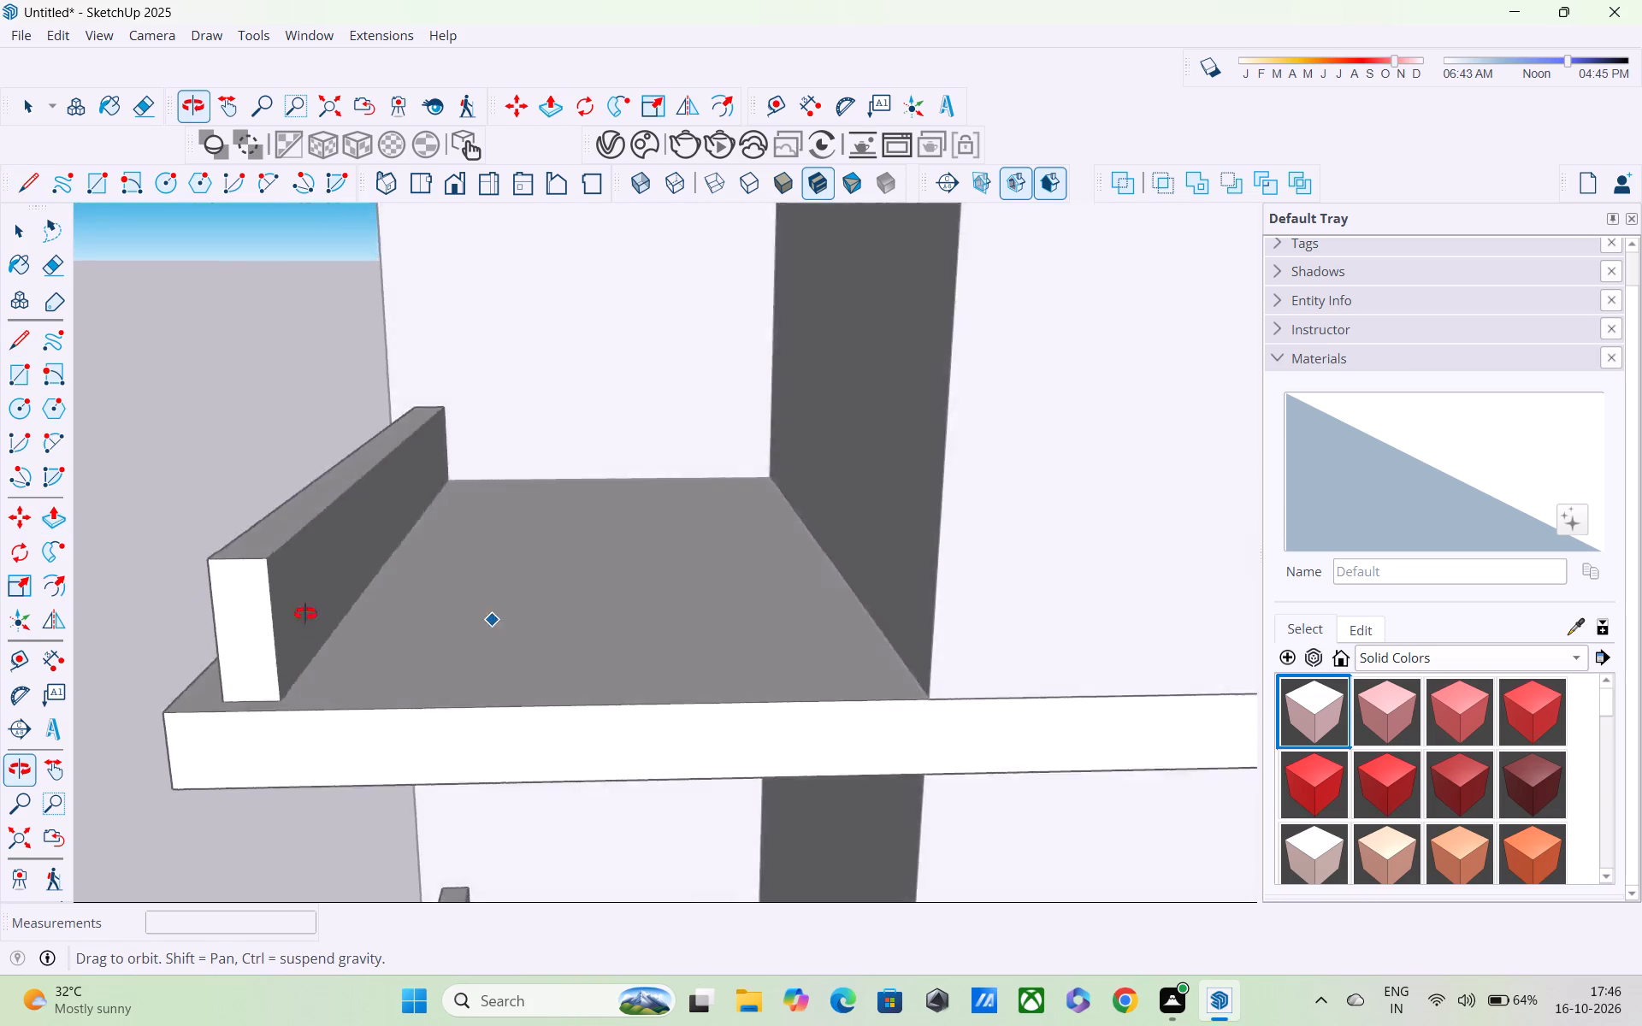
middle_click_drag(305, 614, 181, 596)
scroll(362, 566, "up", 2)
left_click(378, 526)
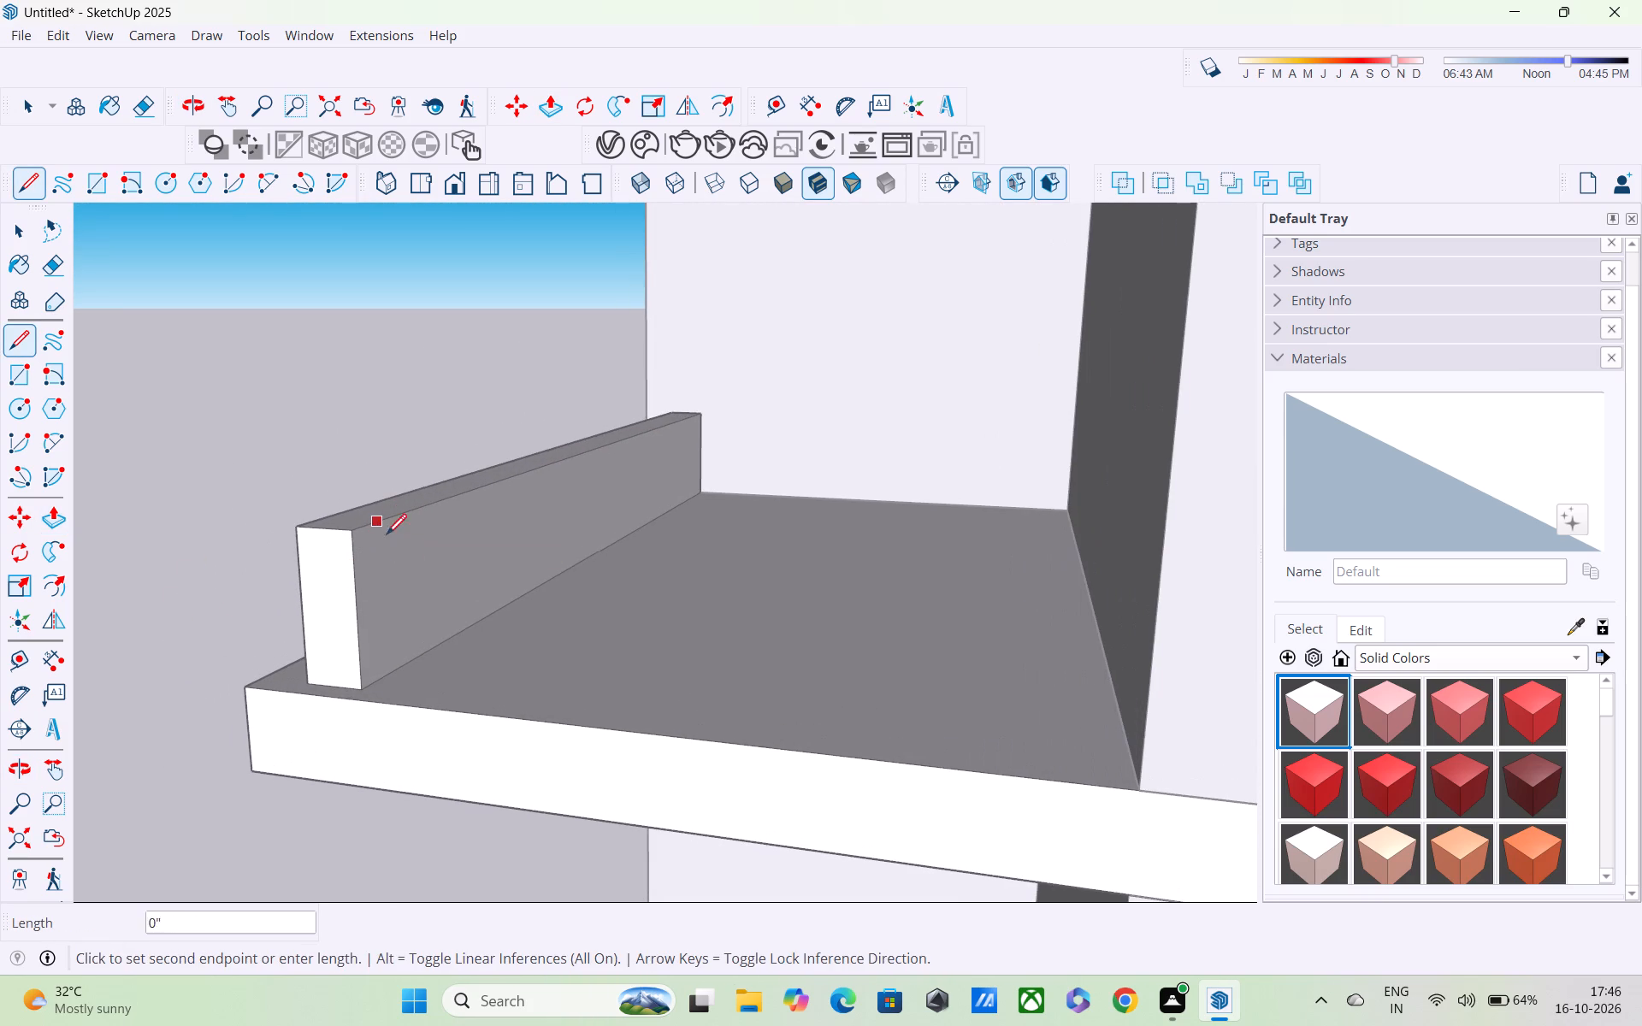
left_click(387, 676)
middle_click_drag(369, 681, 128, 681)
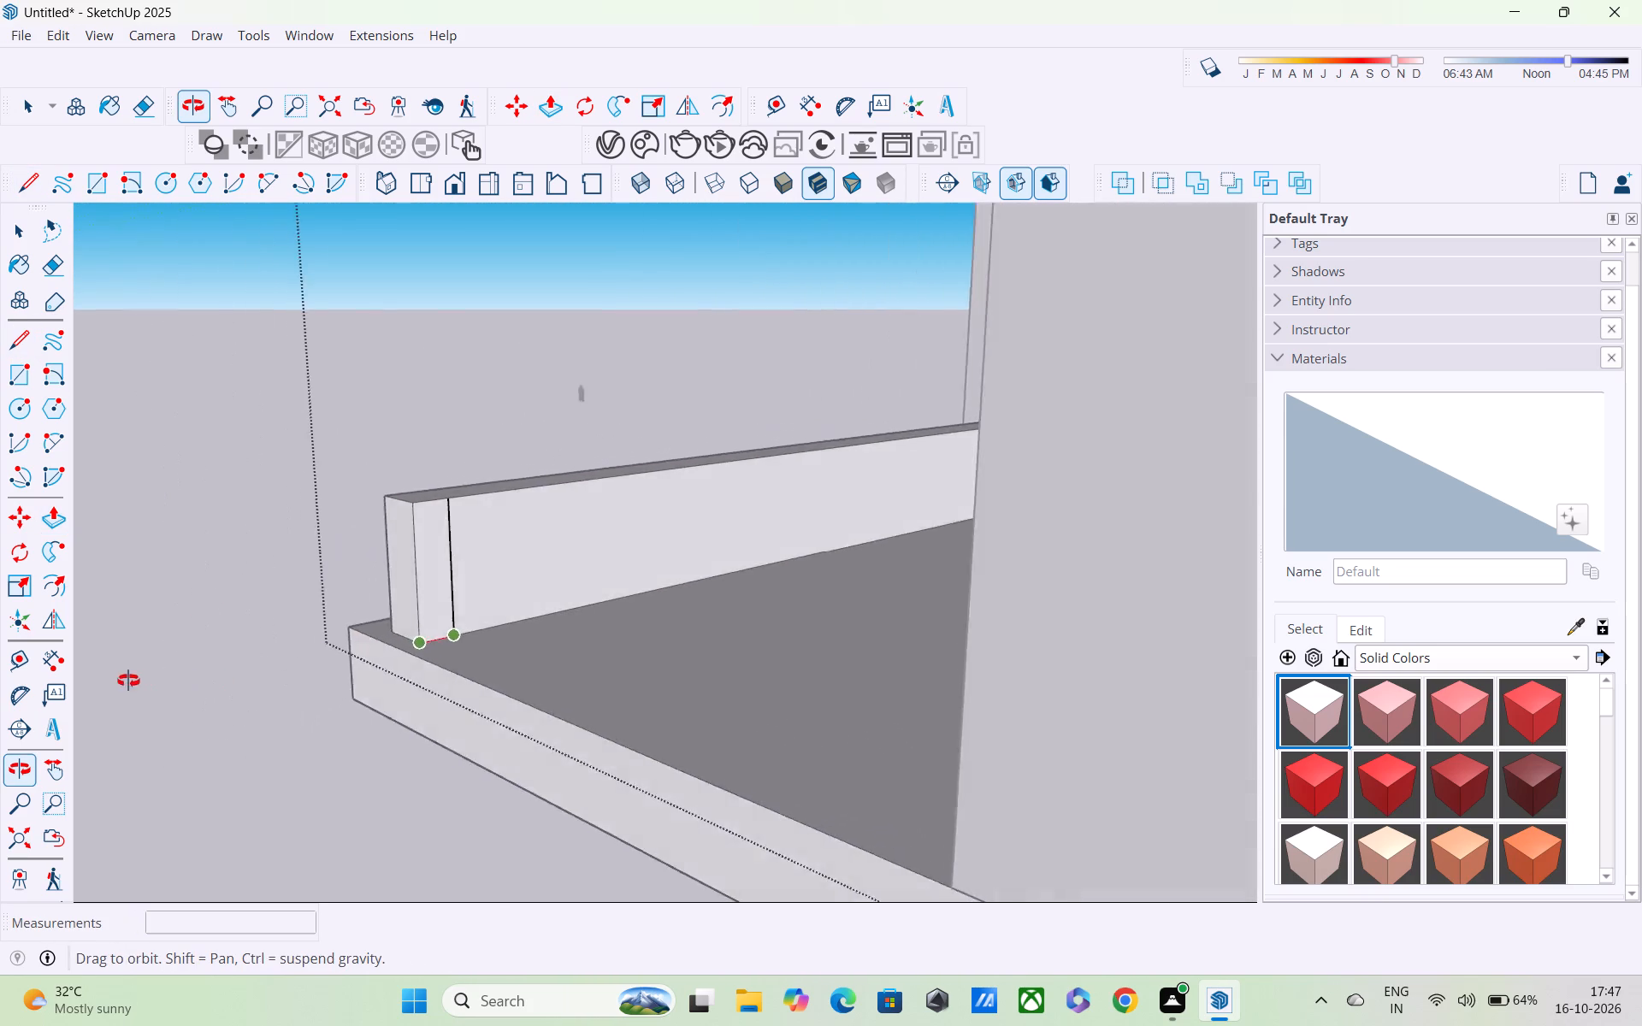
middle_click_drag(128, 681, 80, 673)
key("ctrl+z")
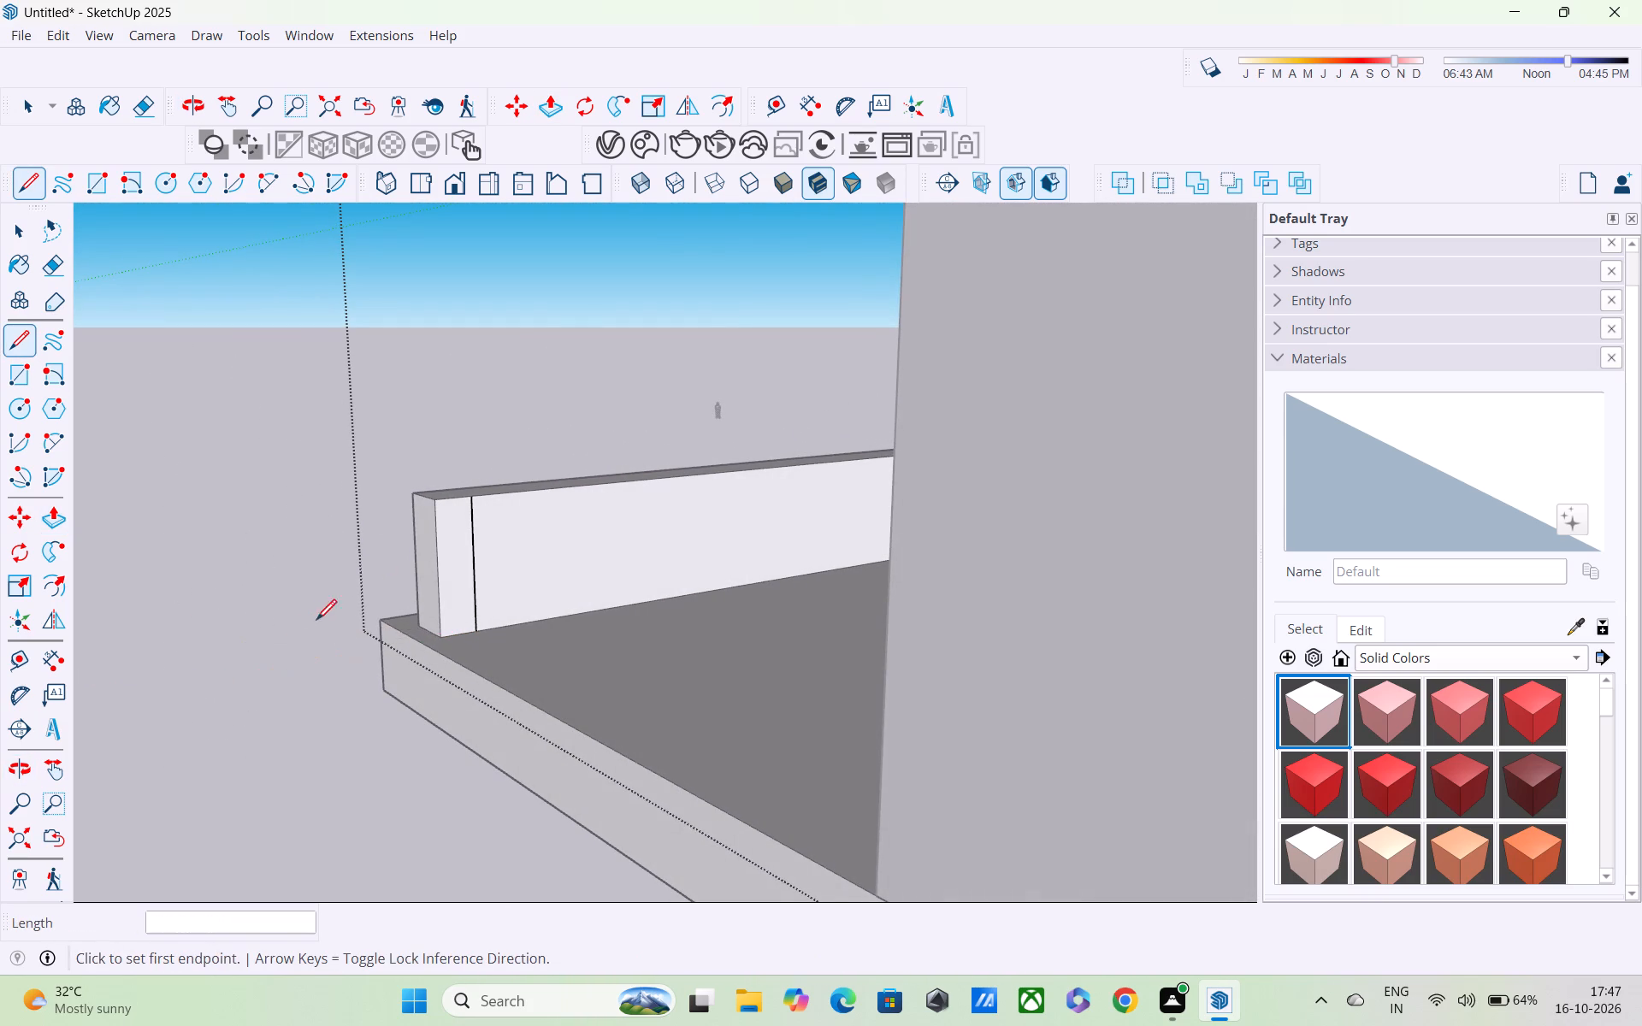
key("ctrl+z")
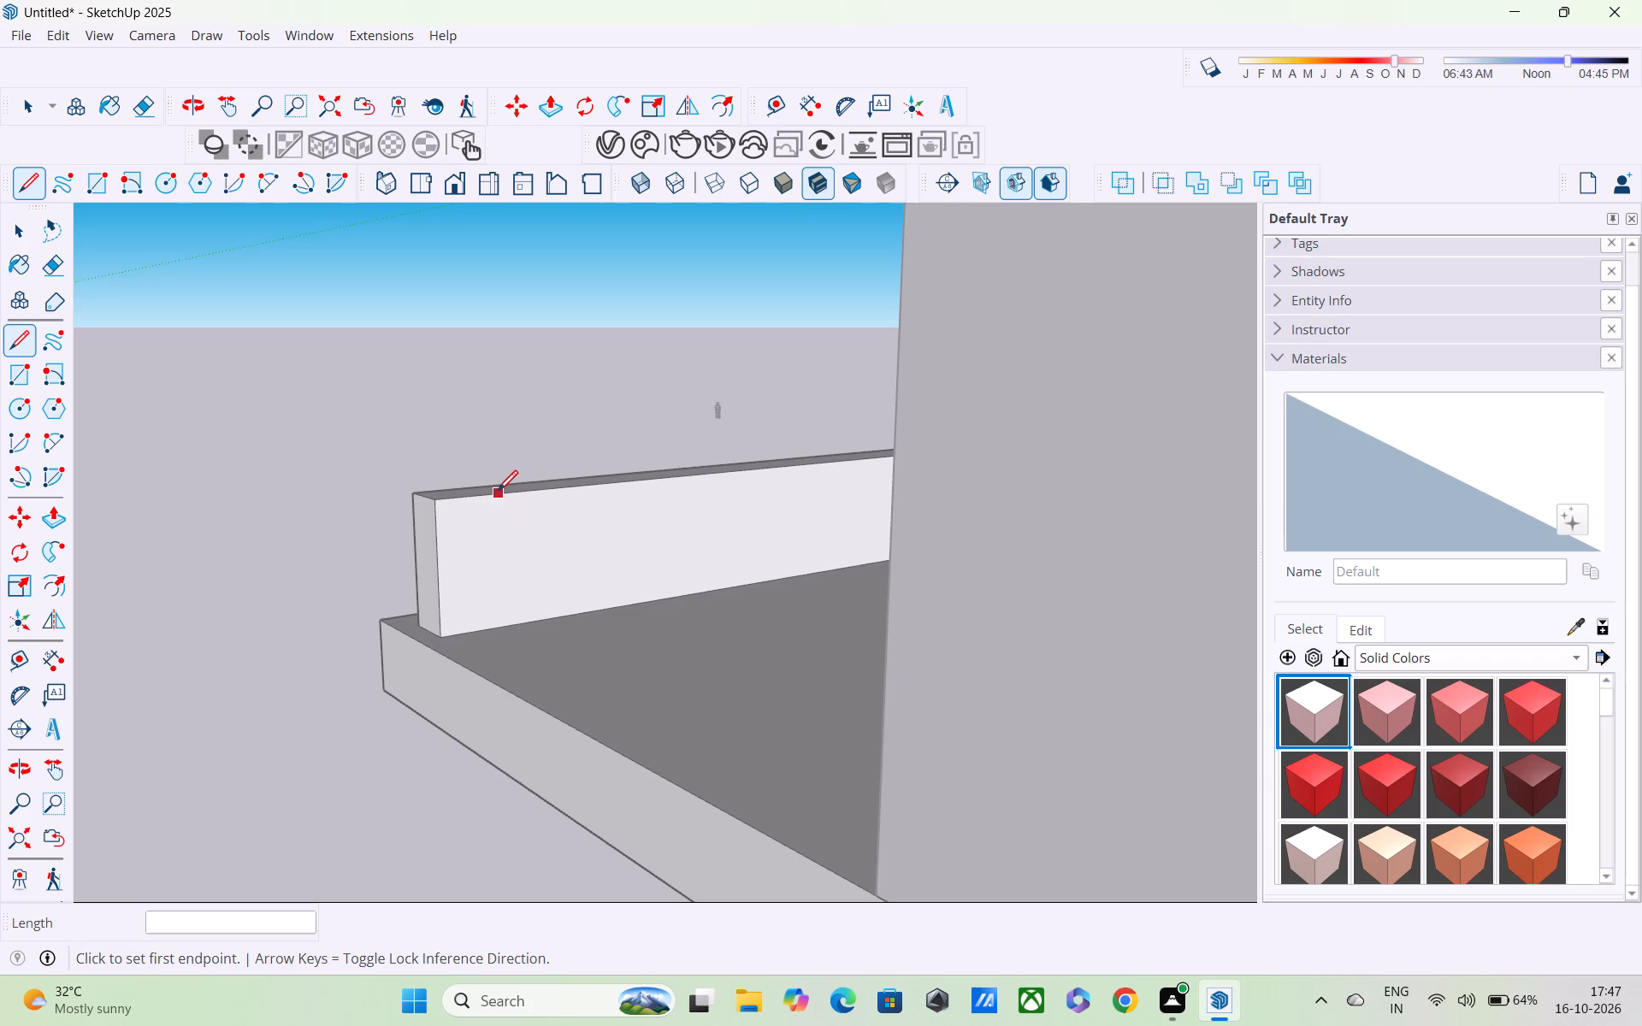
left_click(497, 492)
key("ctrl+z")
Draw a vertical line 1' 6" long down the raised strip's inner face near its free end, and close the component.
left_click(480, 500)
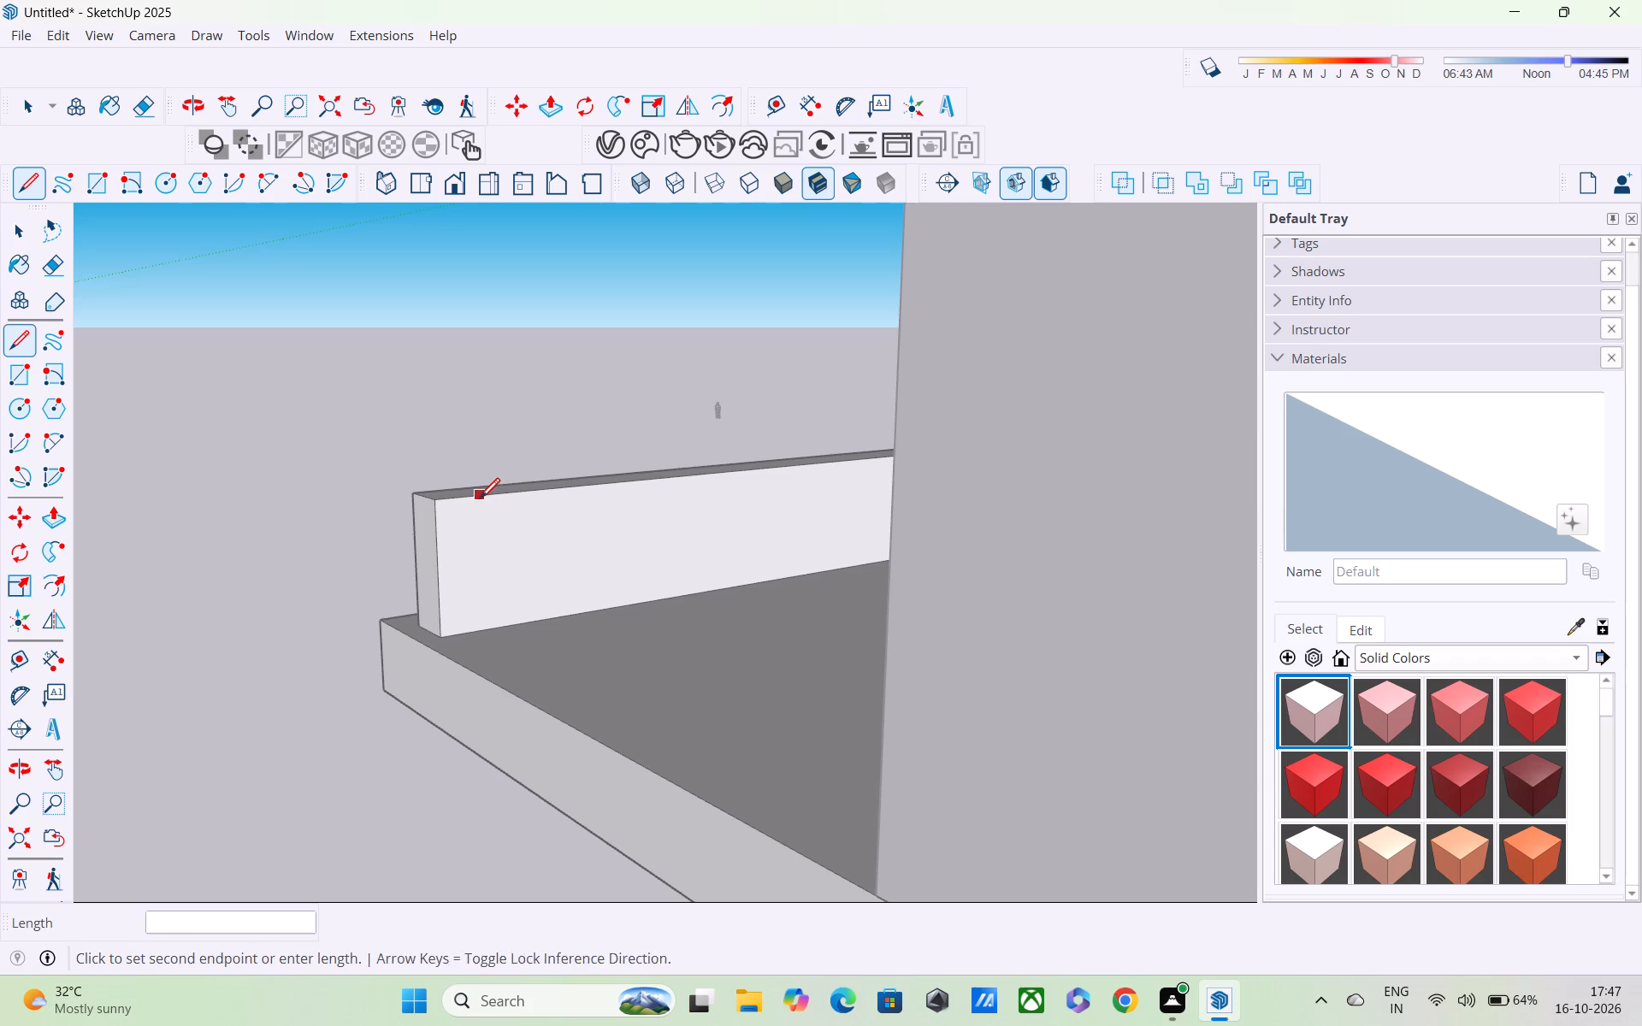
left_click(493, 624)
middle_click_drag(493, 623, 564, 639)
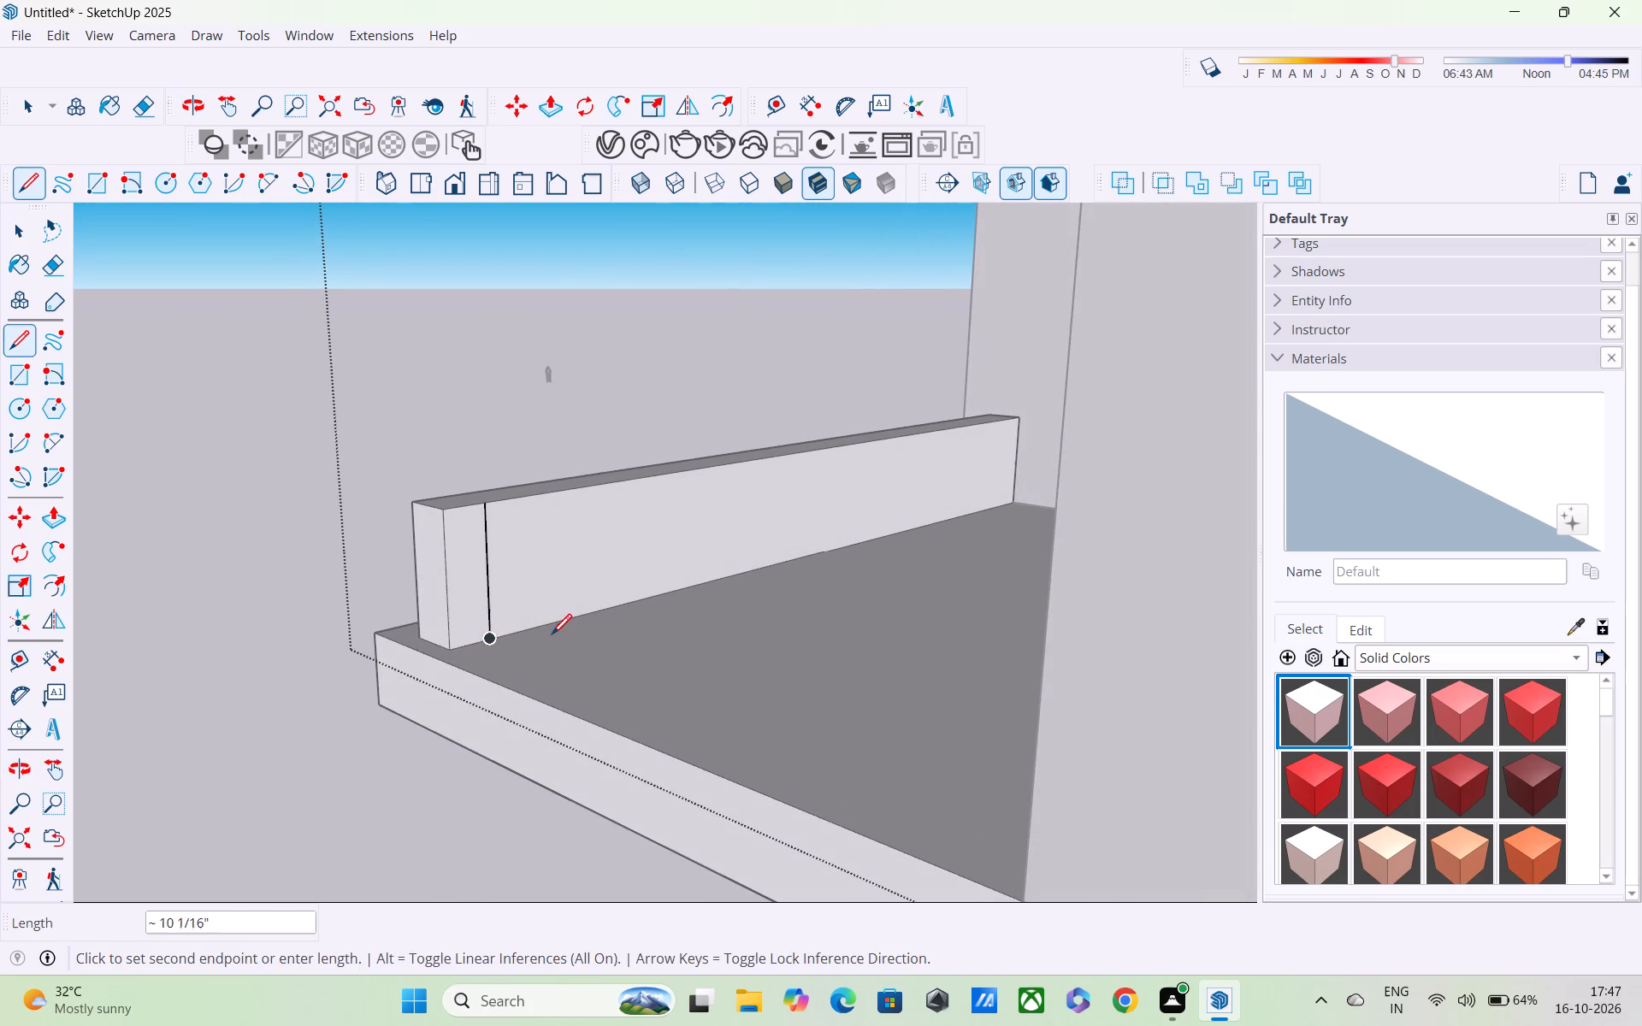
key("p")
key("space")
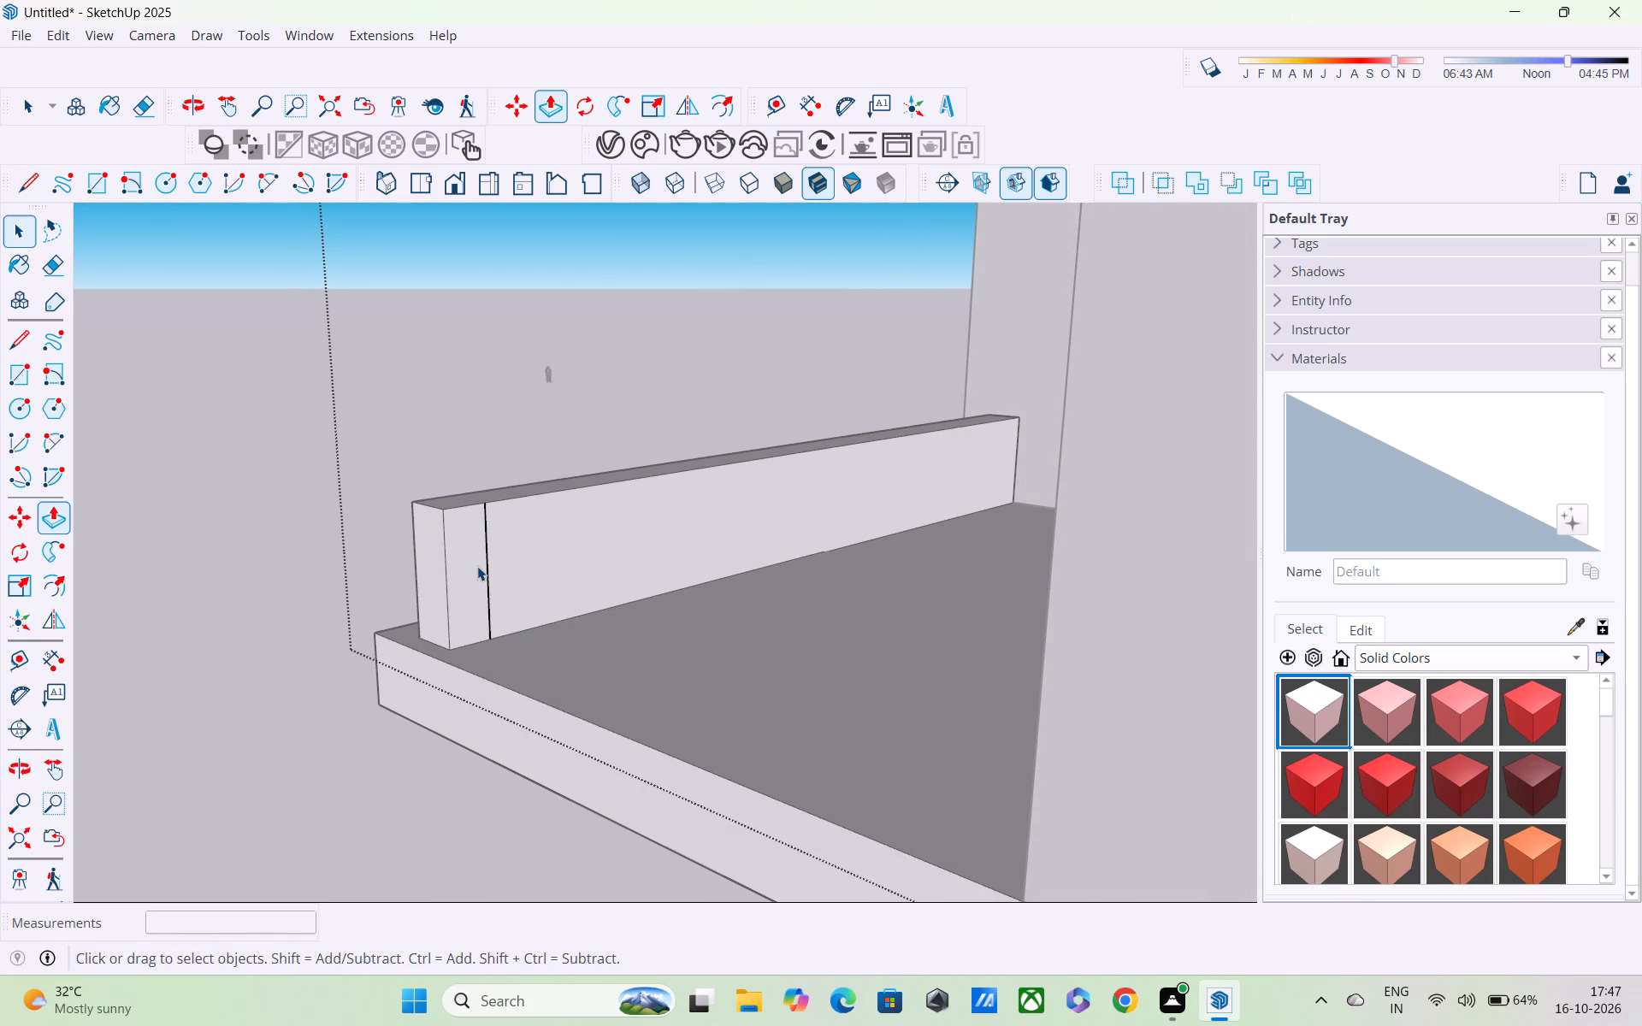
left_click(477, 566)
left_click(477, 569)
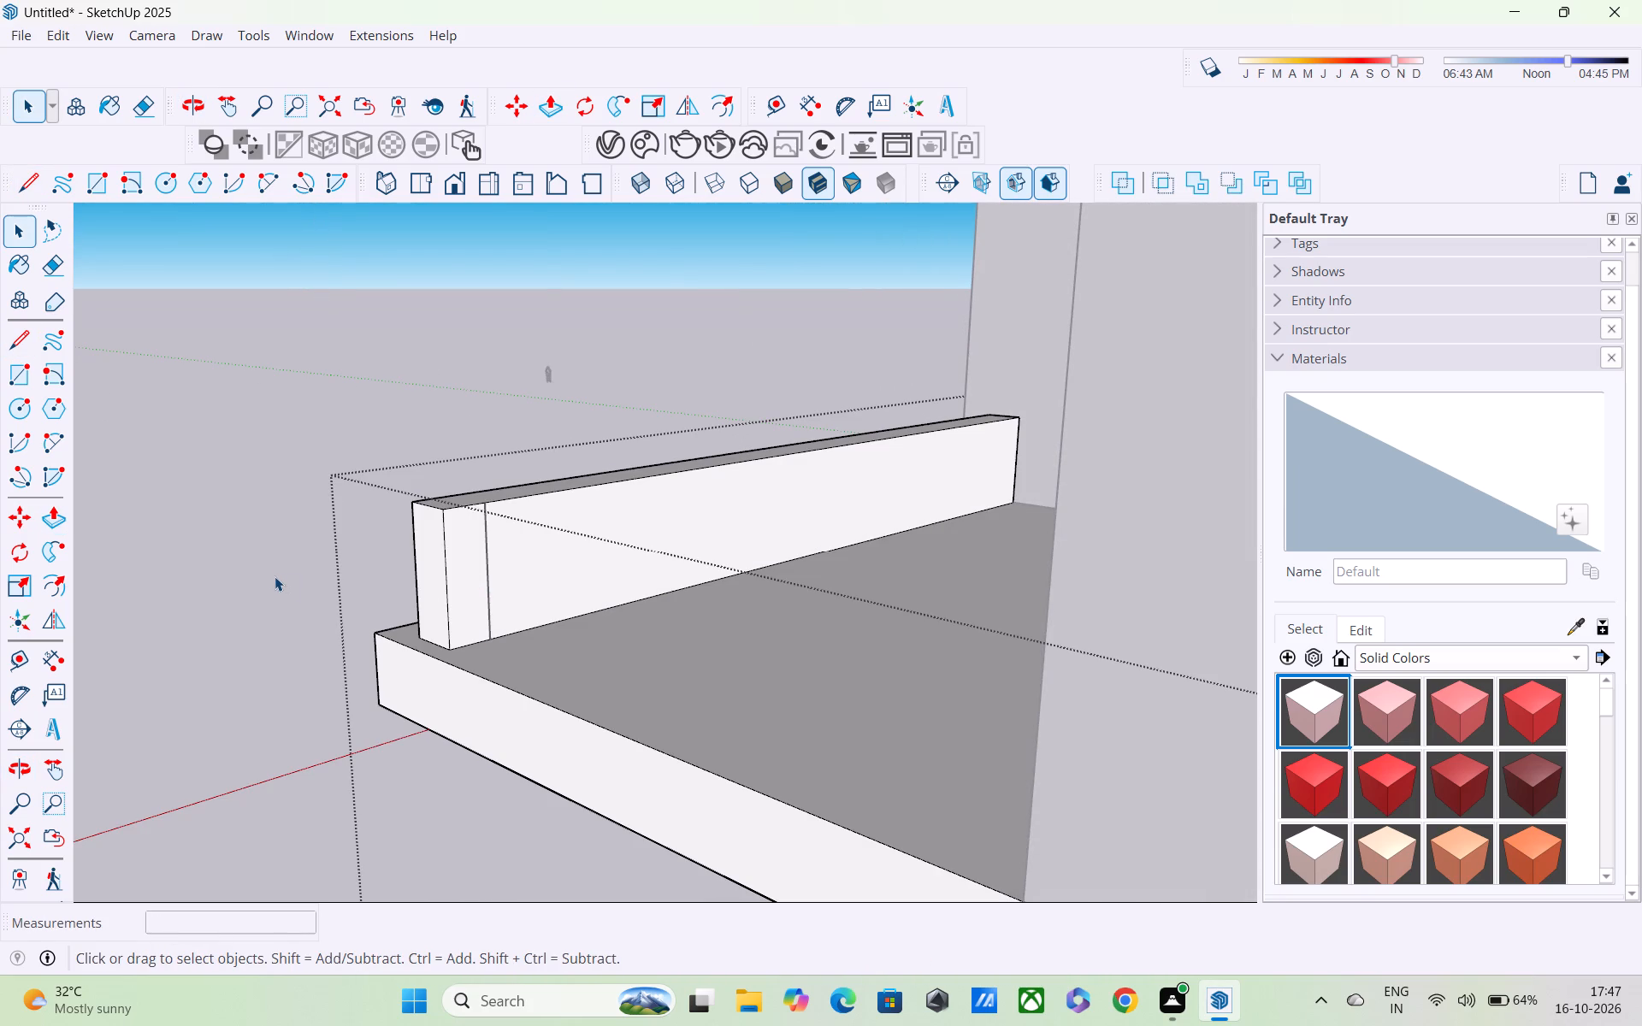
left_click(266, 570)
Open the slab with the marked strip for editing and retrace the vertical line on the strip's inner face from top to bottom edge.
middle_click_drag(345, 582, 913, 498)
scroll(914, 498, "down", 2)
scroll(914, 498, "up", 1)
scroll(916, 499, "down", 6)
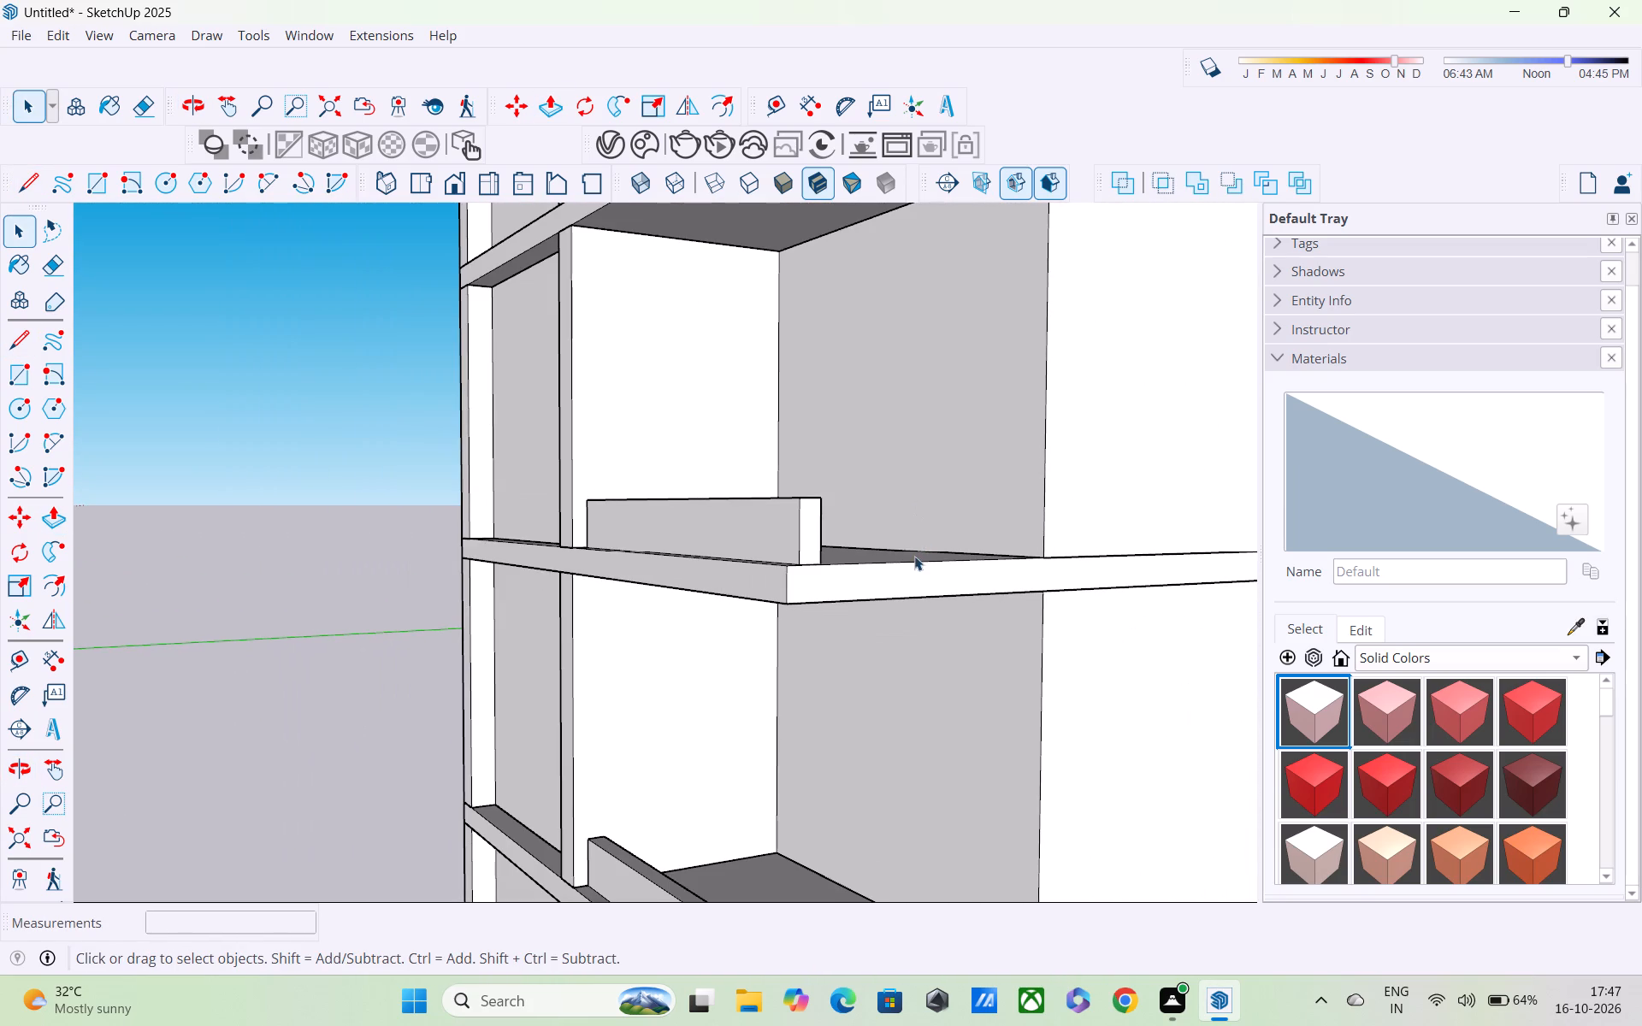
double_click(912, 568)
middle_click_drag(910, 567, 488, 613)
scroll(338, 587, "up", 5)
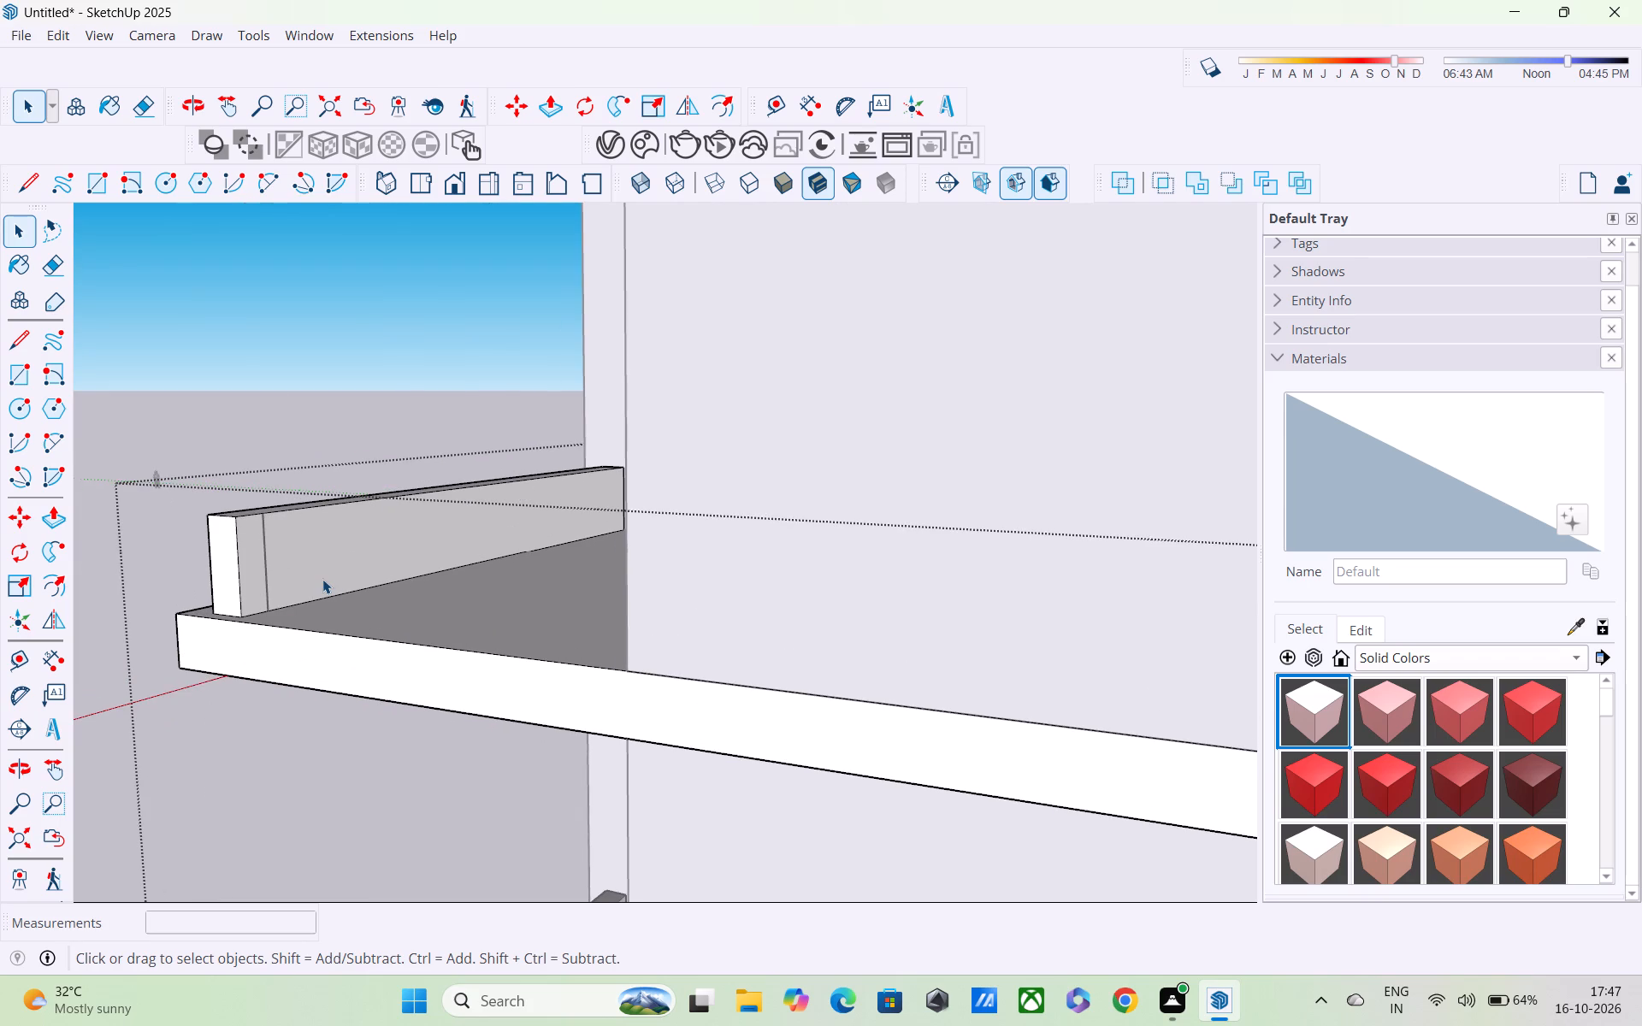
key("p")
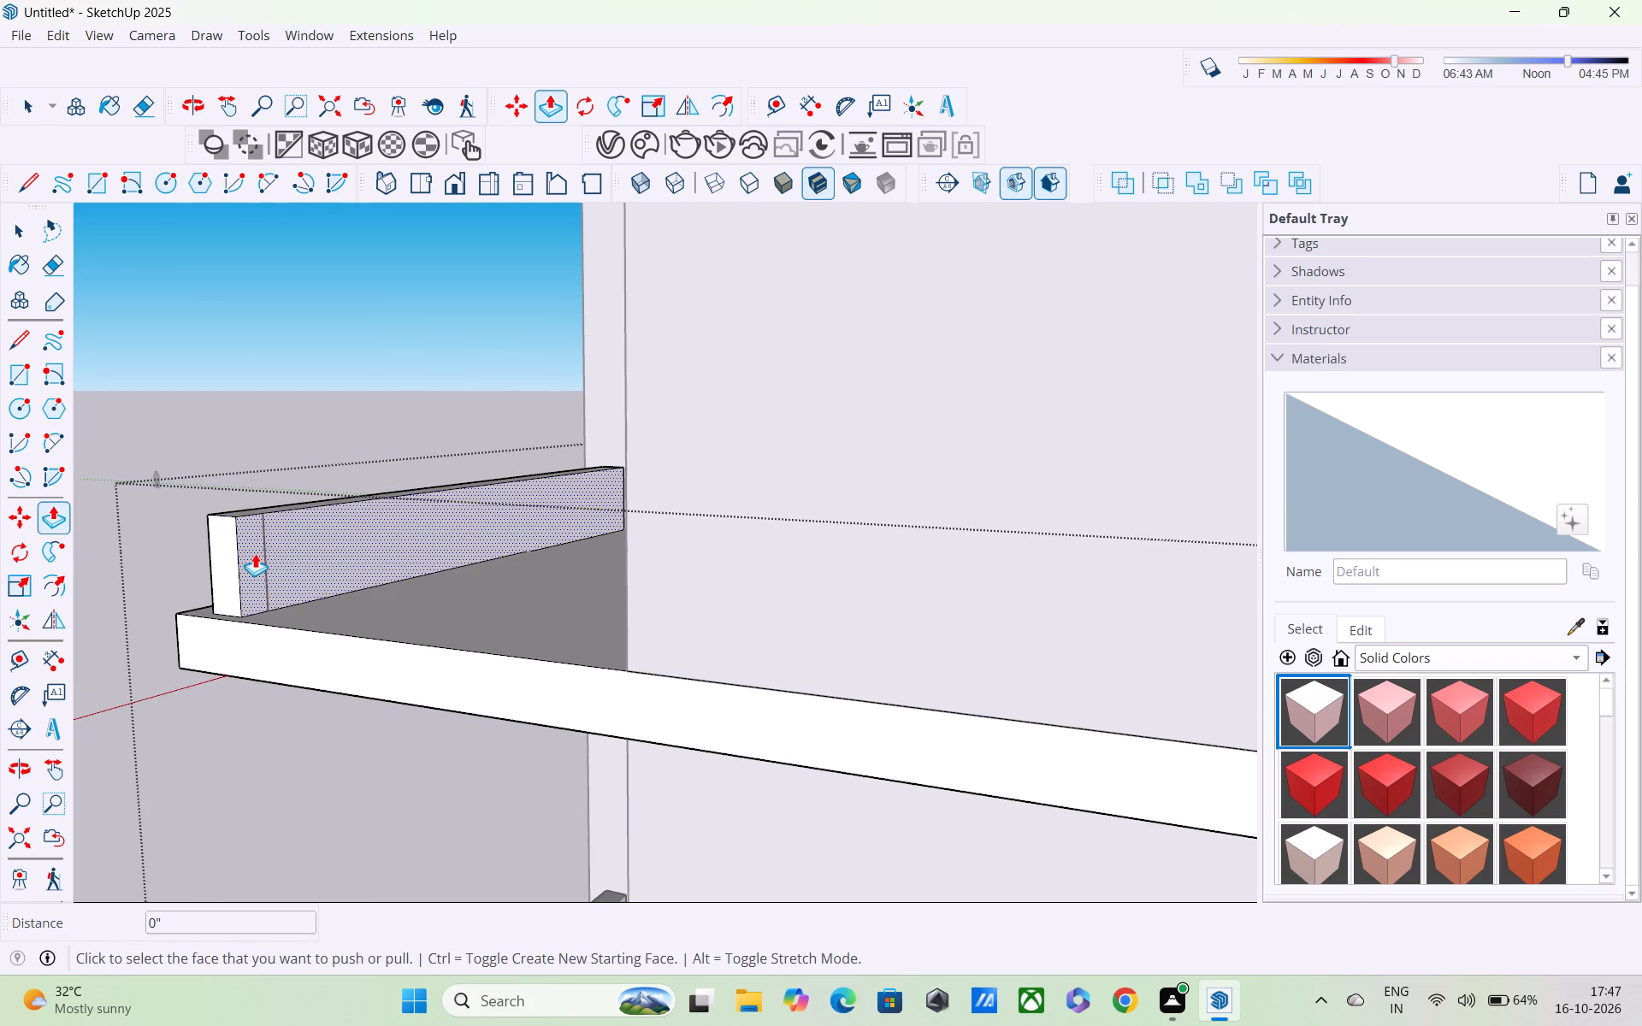
key("space")
type("l")
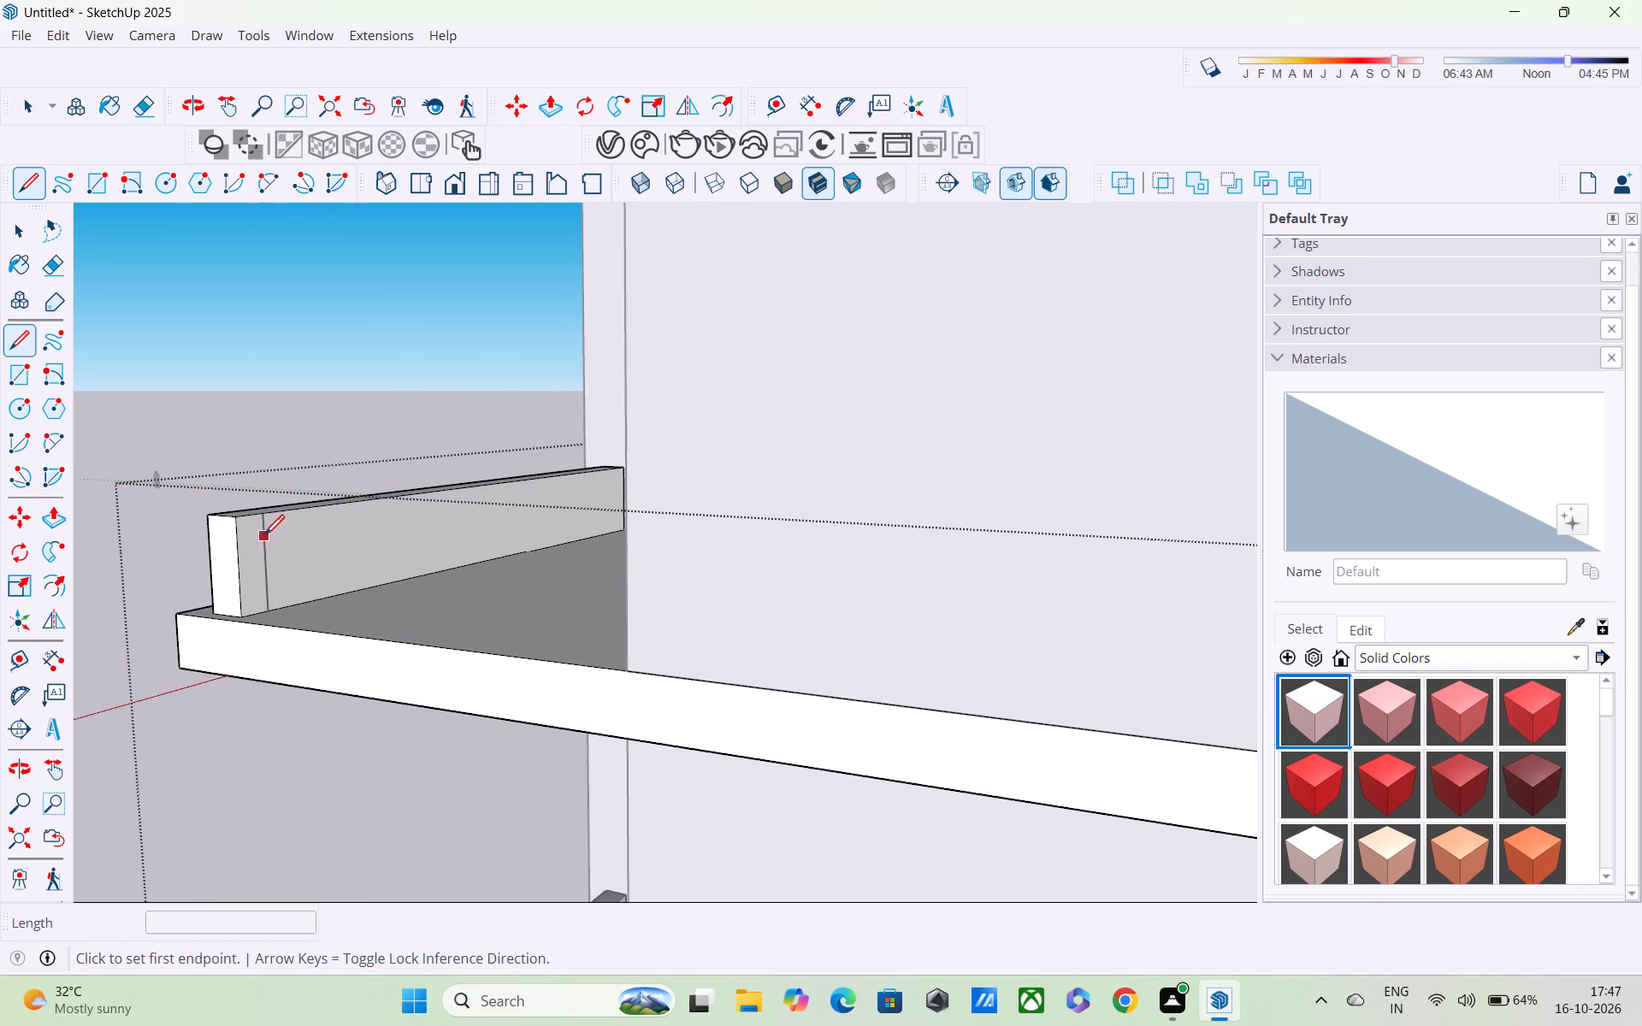
left_click(264, 522)
left_click(272, 614)
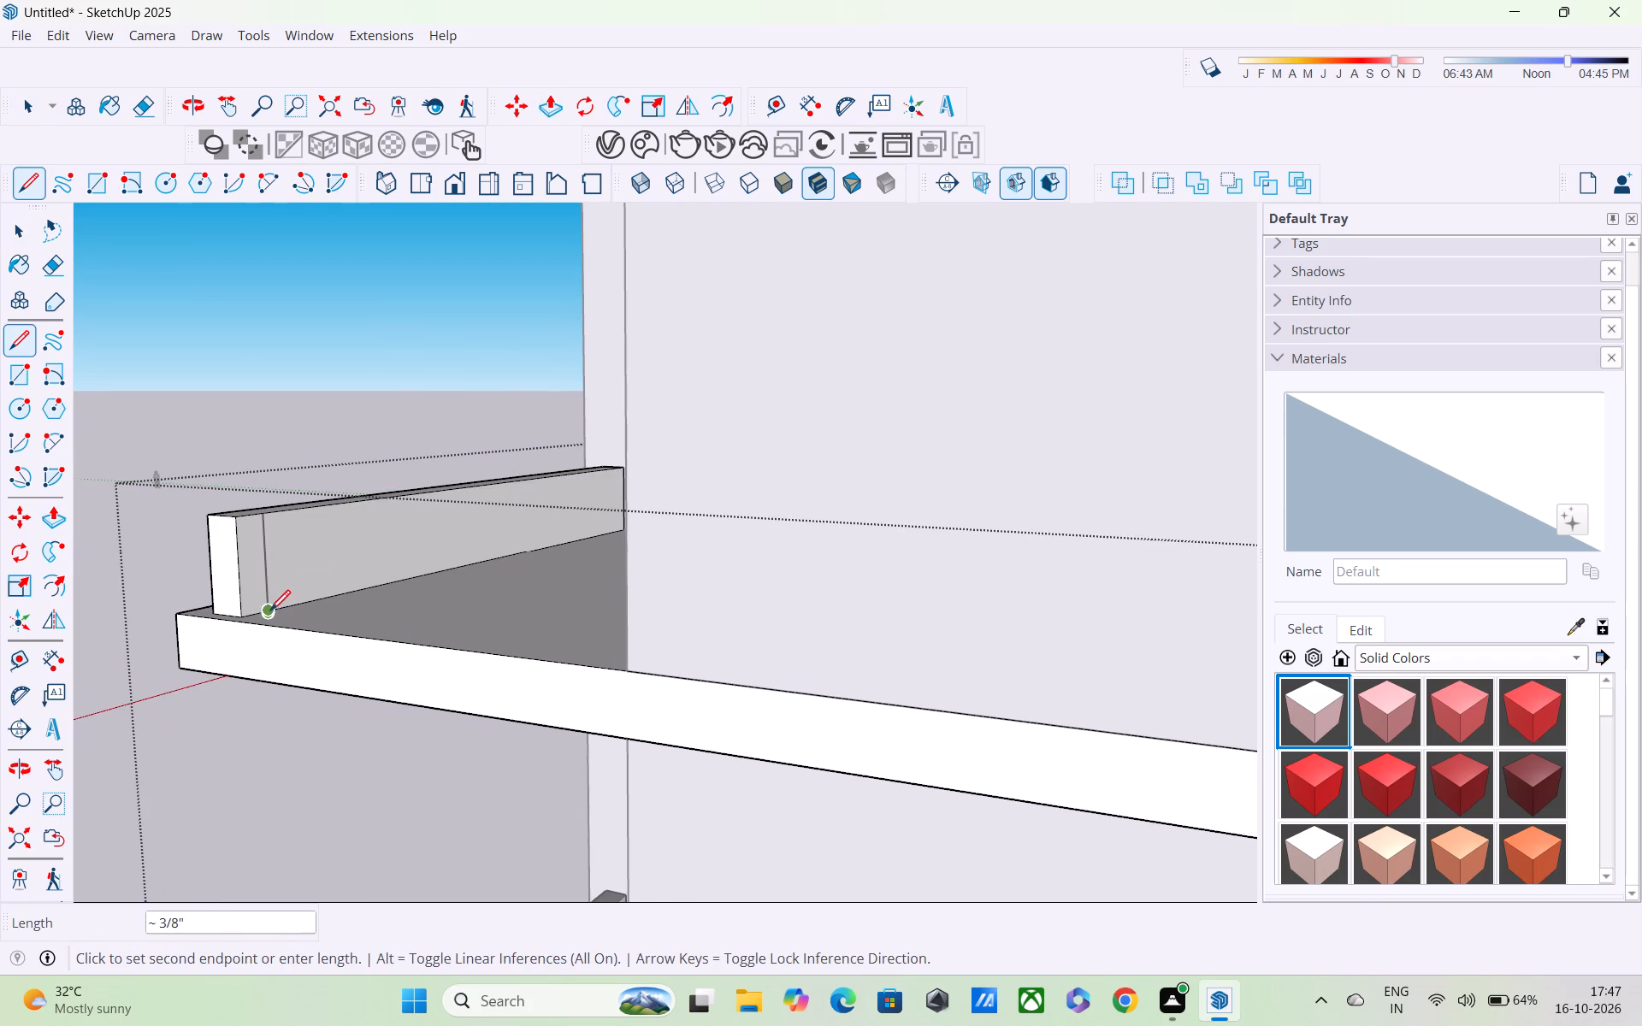
Push/Pull the narrow marked face at the strip's free end about 6' 7" along the adjoining slab edge as a parapet return.
key("p")
left_click(258, 564)
scroll(362, 588, "down", 4)
middle_click_drag(387, 592, 531, 616)
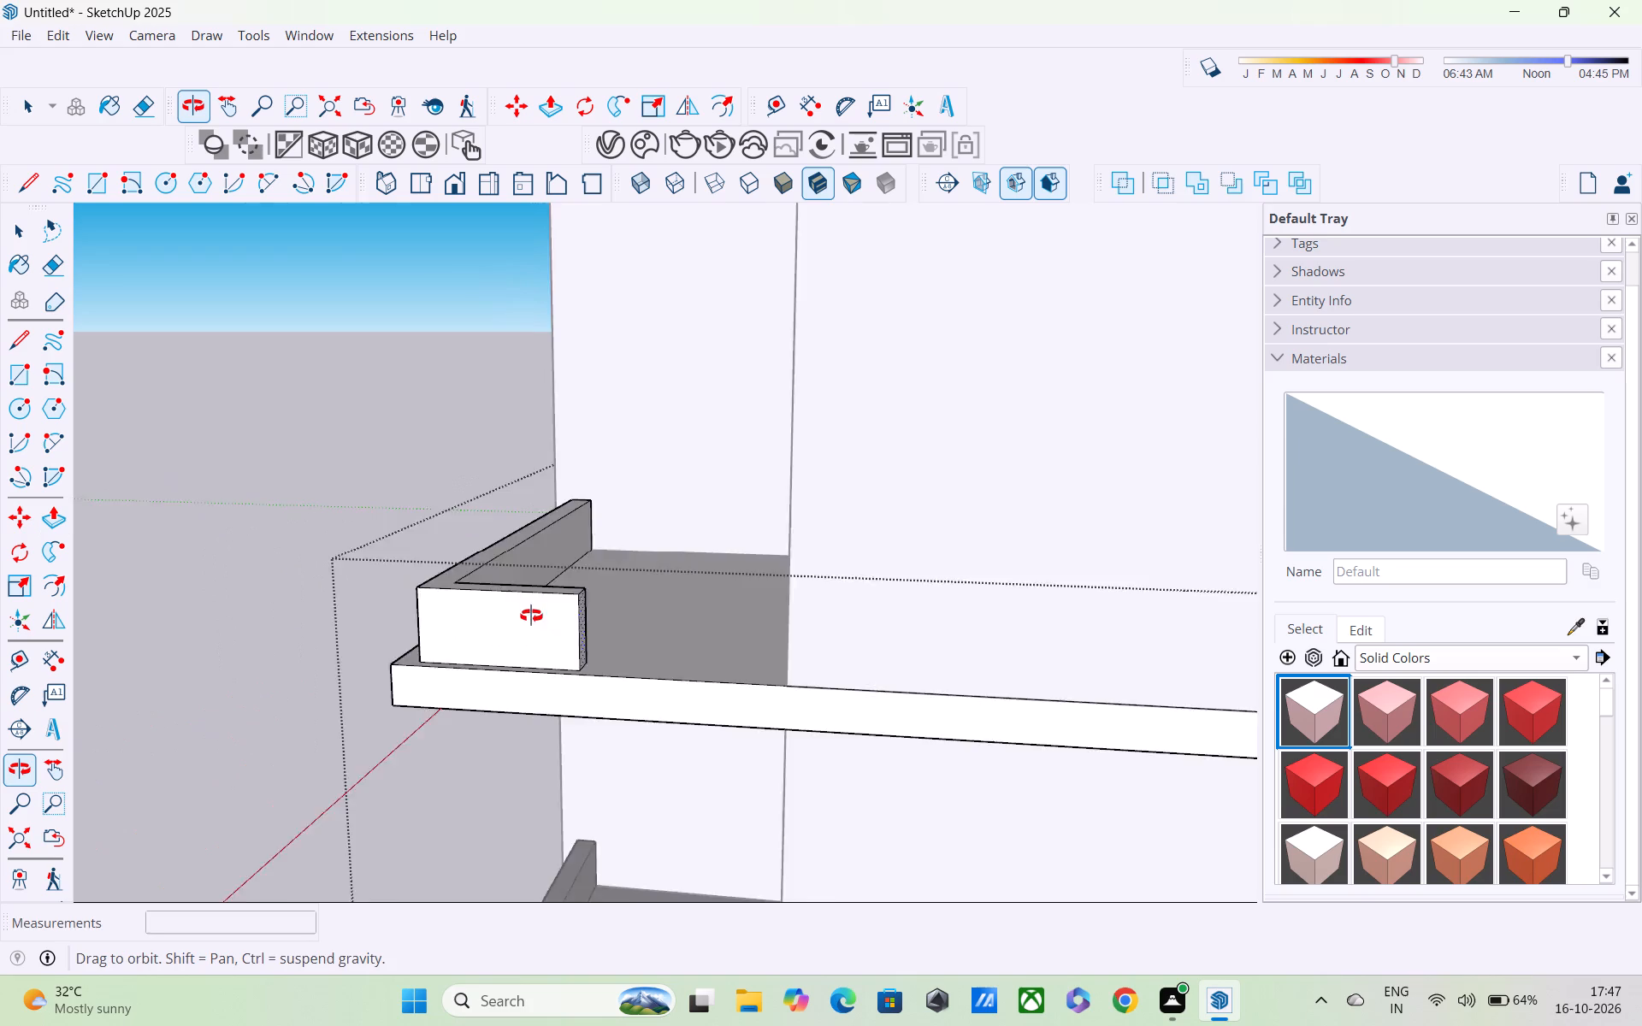
middle_click_drag(531, 616, 616, 616)
scroll(651, 608, "down", 5)
left_click(809, 587)
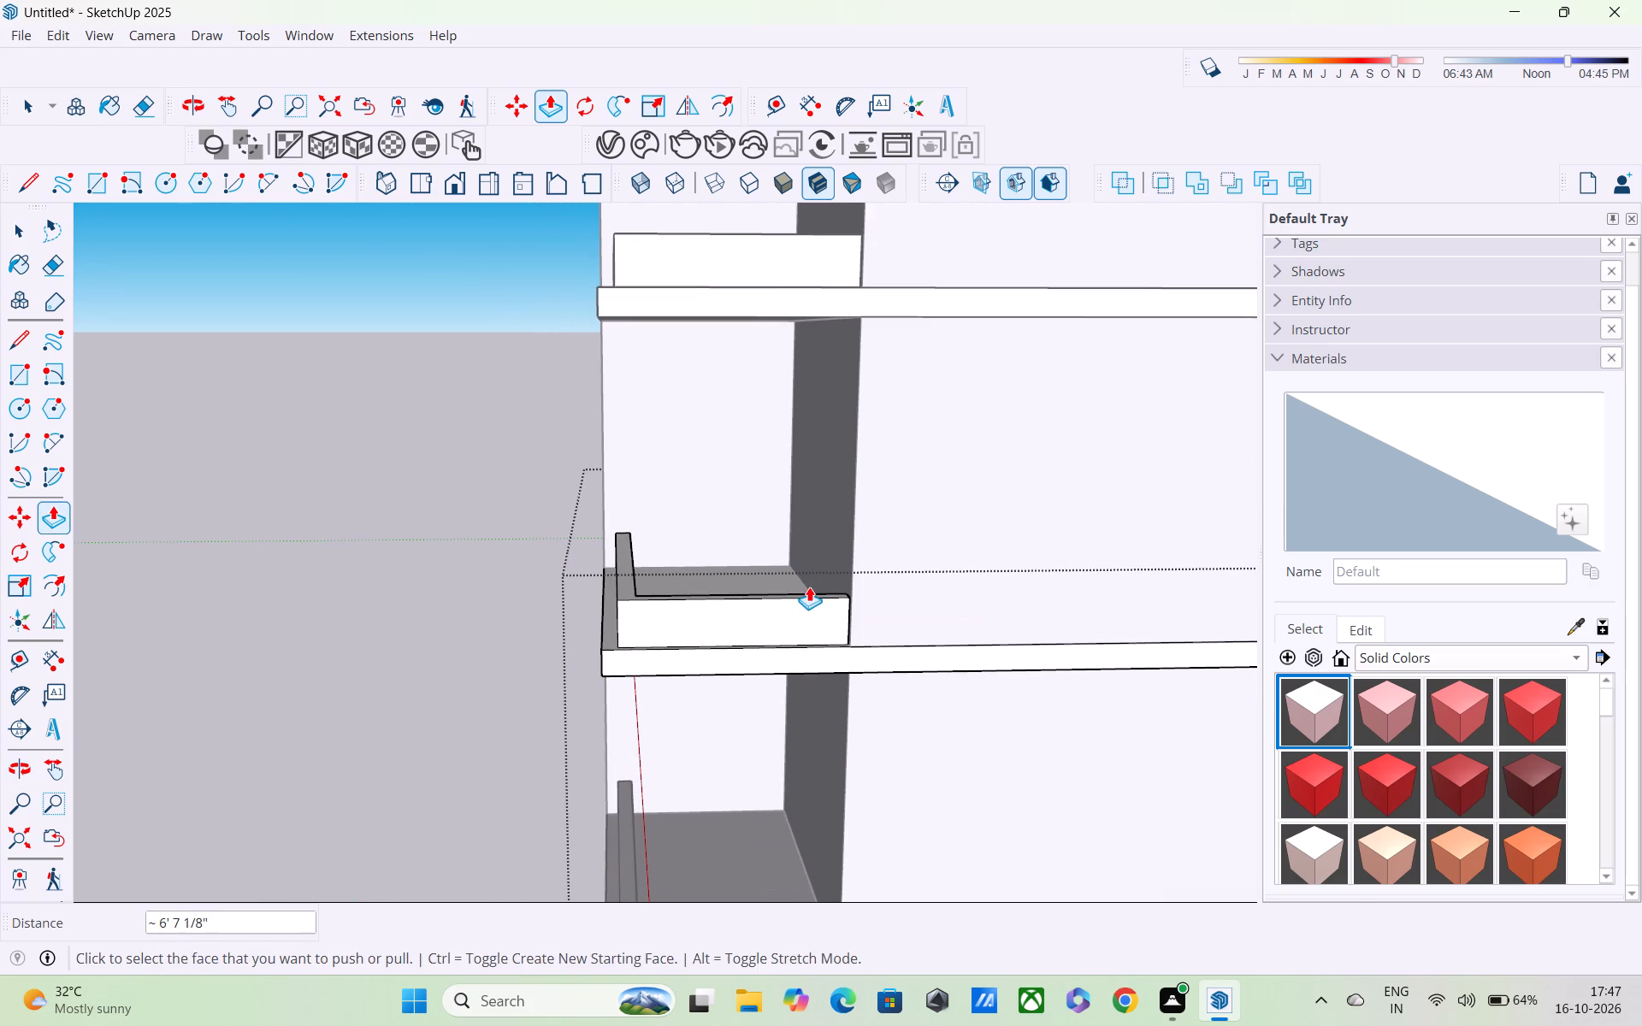
Examine the L-shaped parapets from outside and above across the floors, and up close on the slab being edited.
middle_click_drag(819, 586, 1144, 544)
scroll(1161, 531, "down", 6)
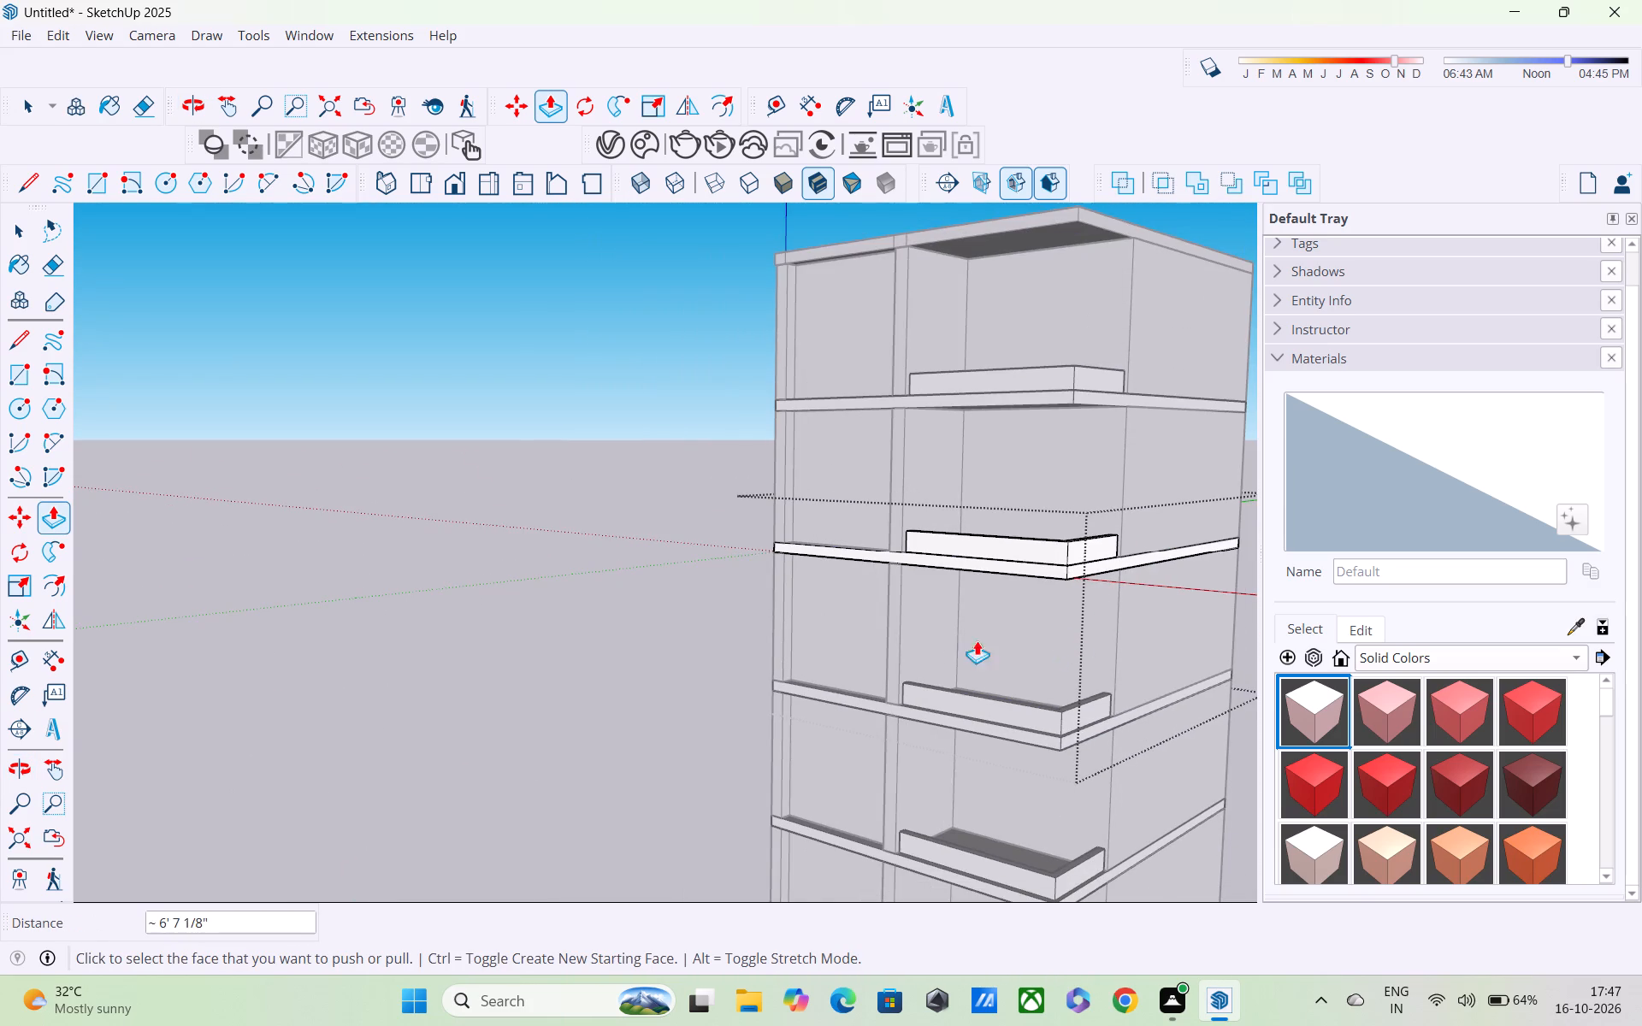
scroll(889, 640, "down", 2)
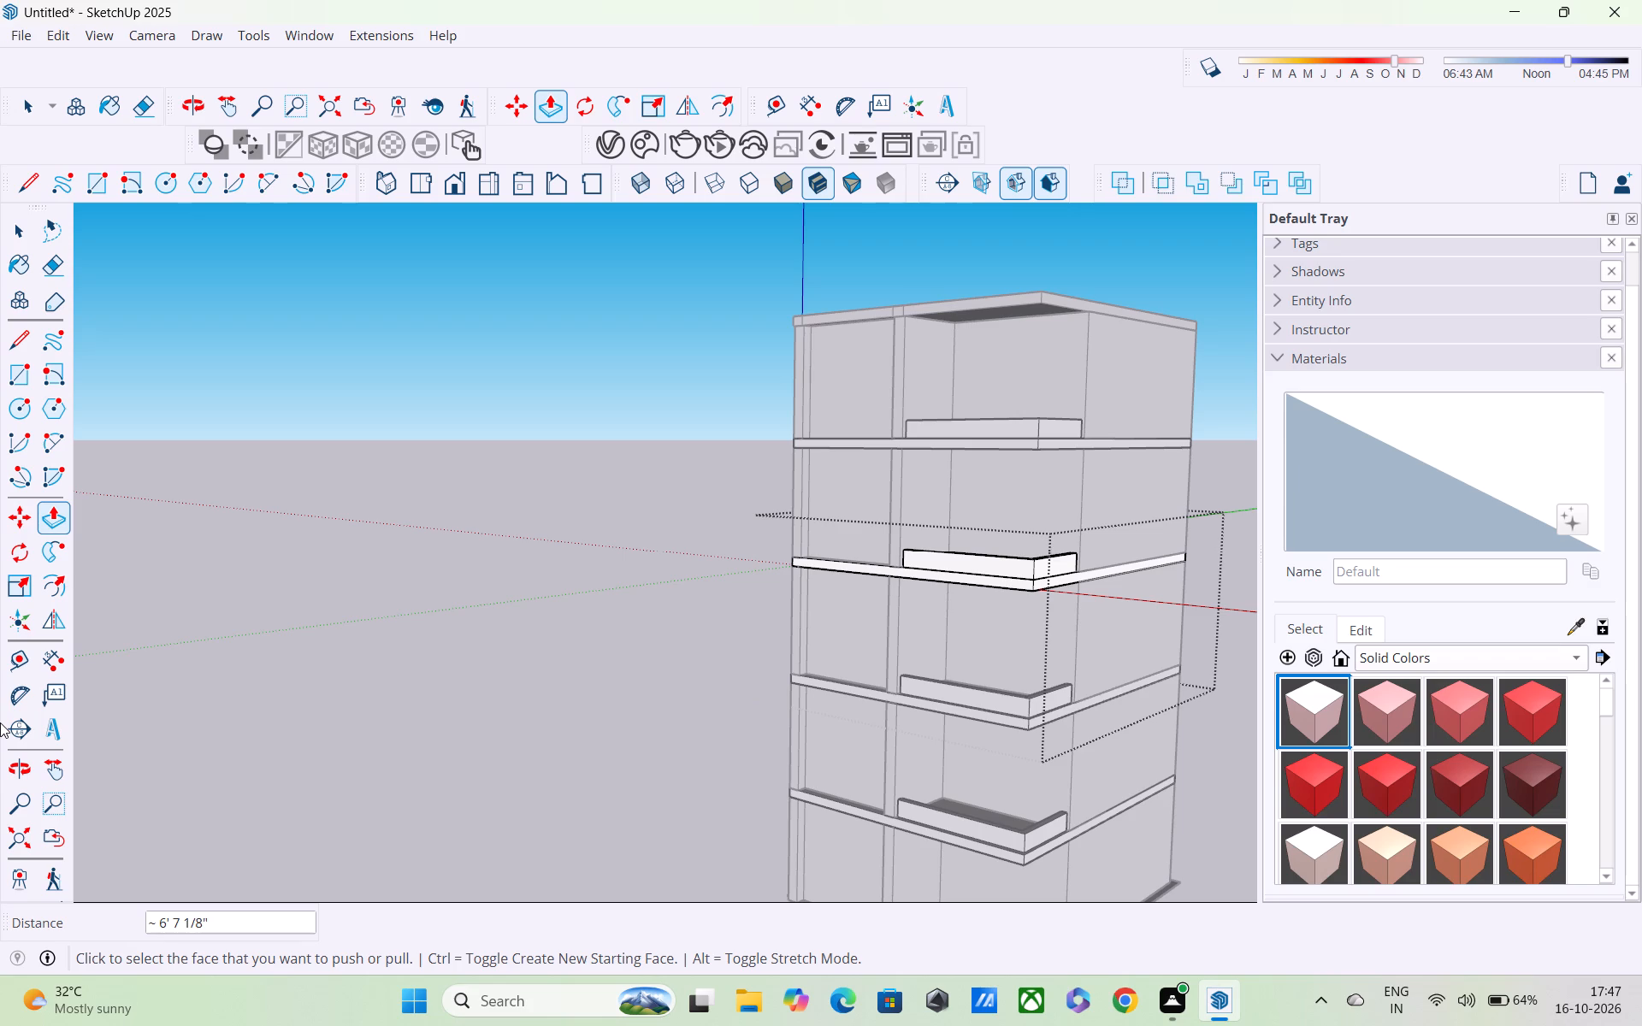
middle_click_drag(0, 761, 415, 641, "shift")
scroll(398, 619, "down", 4)
scroll(694, 634, "down", 4)
middle_click_drag(698, 646, 933, 591)
scroll(933, 591, "up", 4)
middle_click_drag(688, 664, 676, 872)
middle_click_drag(720, 722, 679, 831)
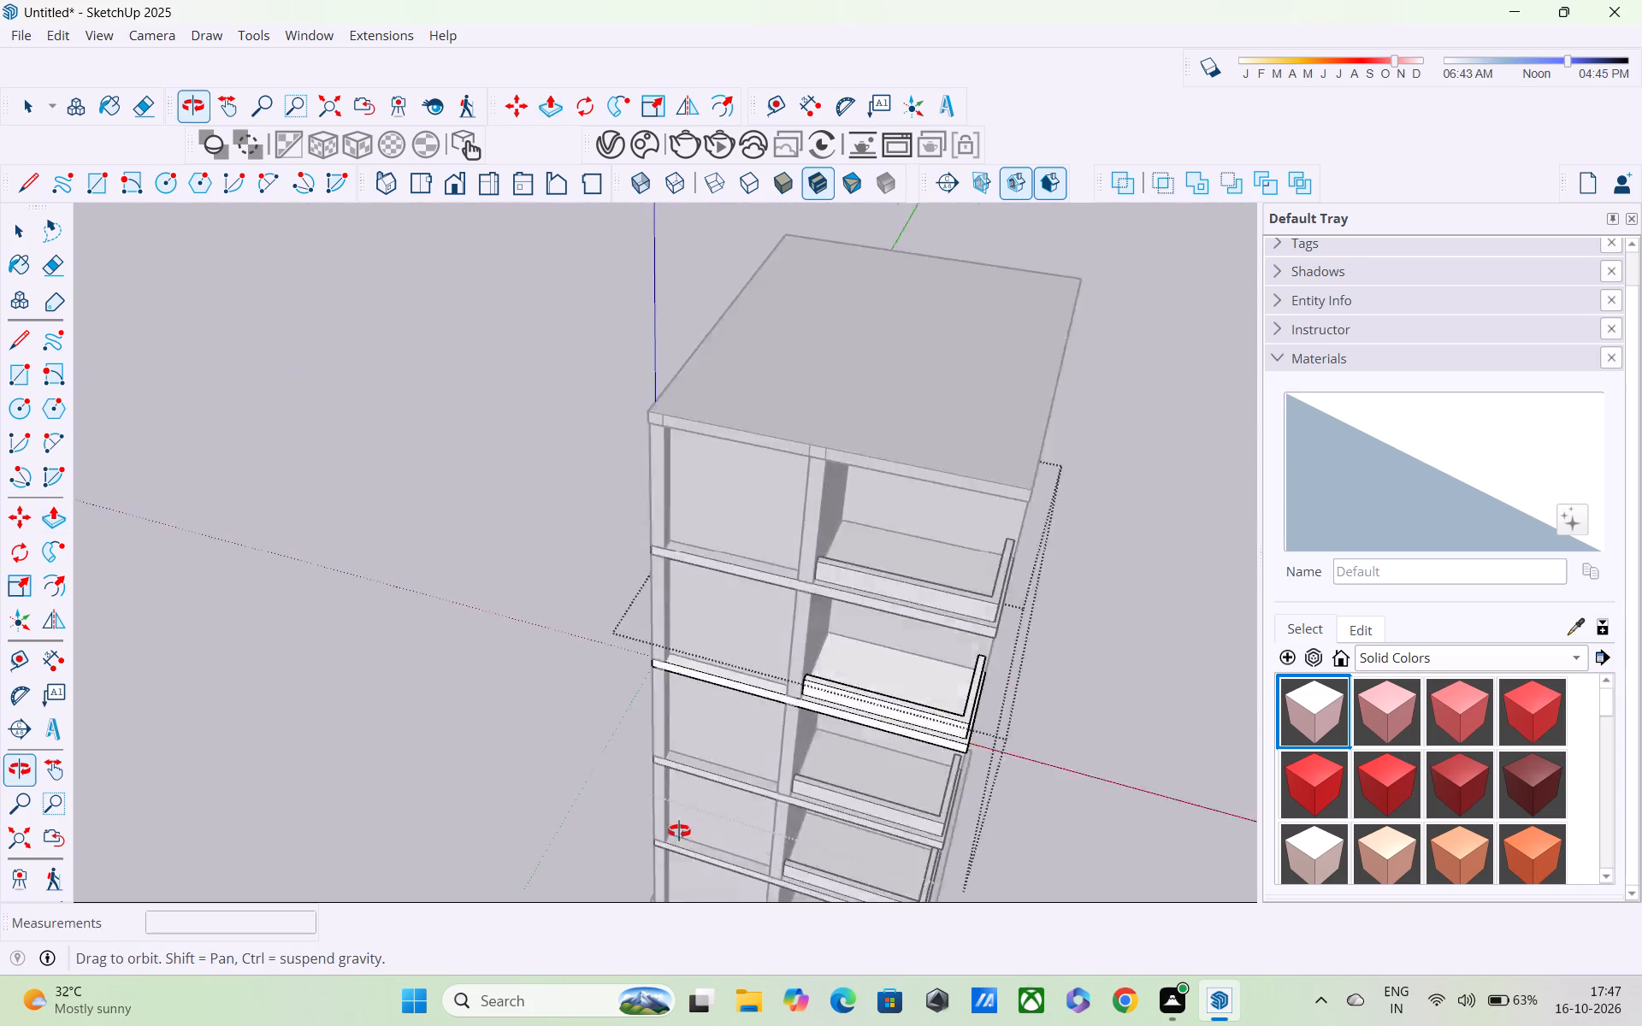
middle_click_drag(679, 831, 485, 790)
scroll(778, 699, "up", 10)
scroll(694, 718, "down", 1)
scroll(693, 719, "up", 4)
middle_click_drag(683, 750, 688, 728)
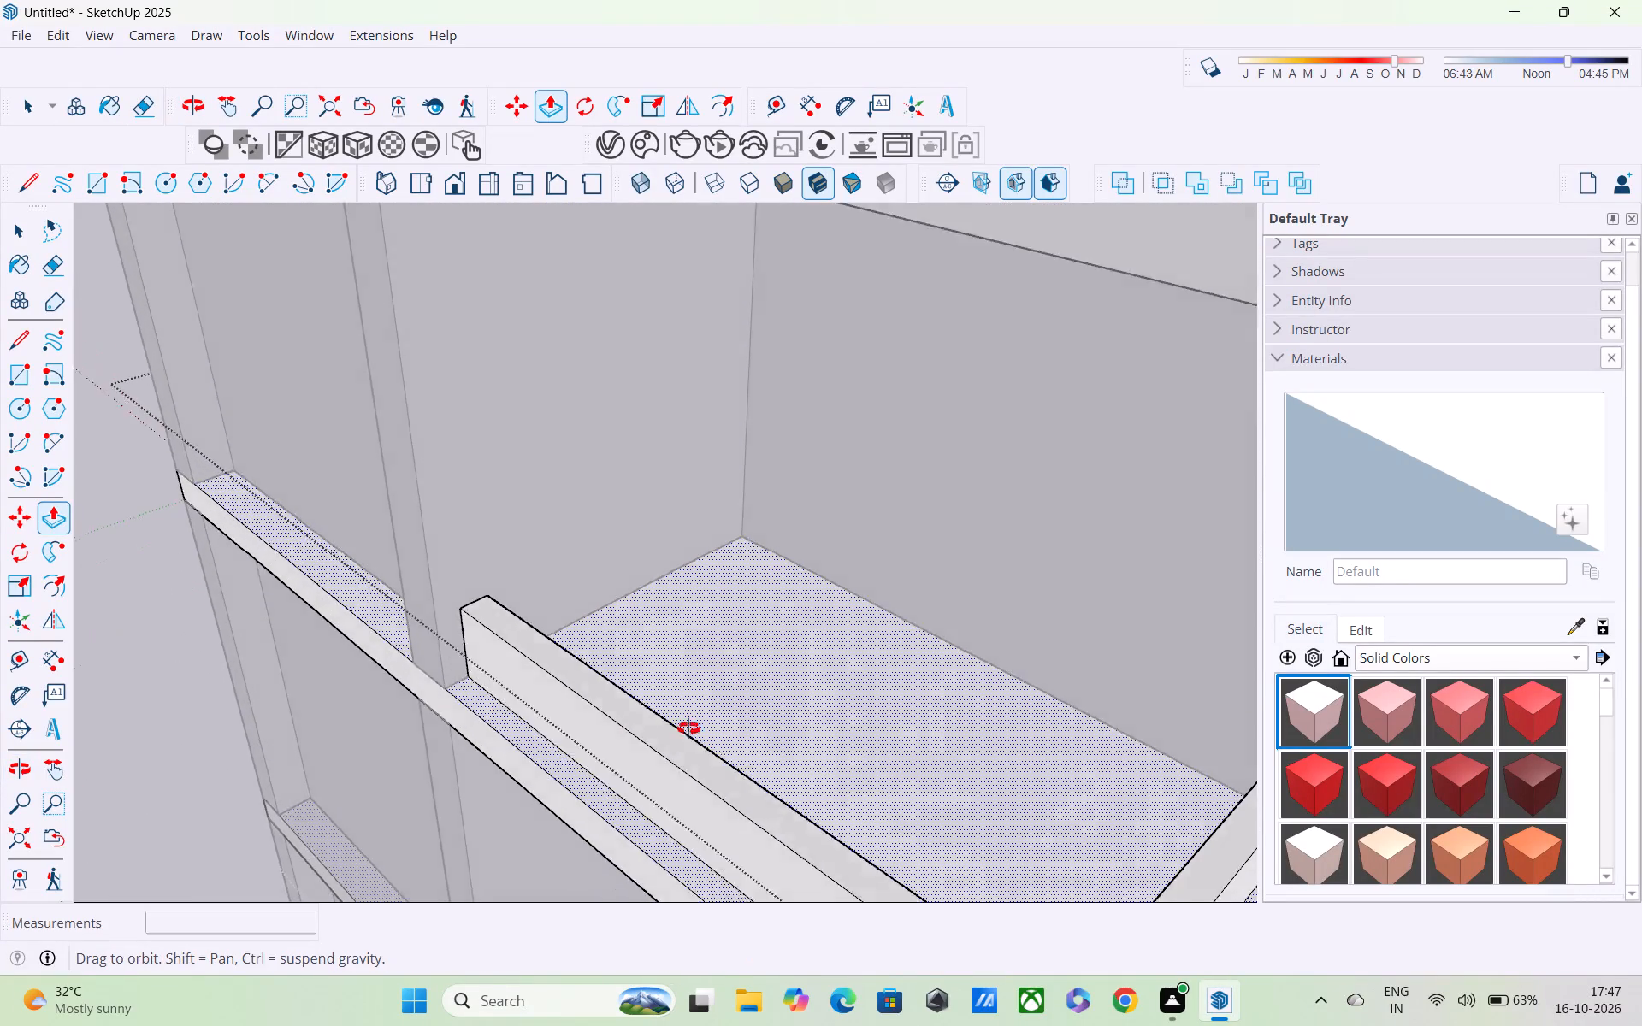
middle_click_drag(688, 728, 735, 658)
scroll(735, 658, "down", 3)
middle_click_drag(735, 658, 659, 630)
scroll(676, 608, "up", 3)
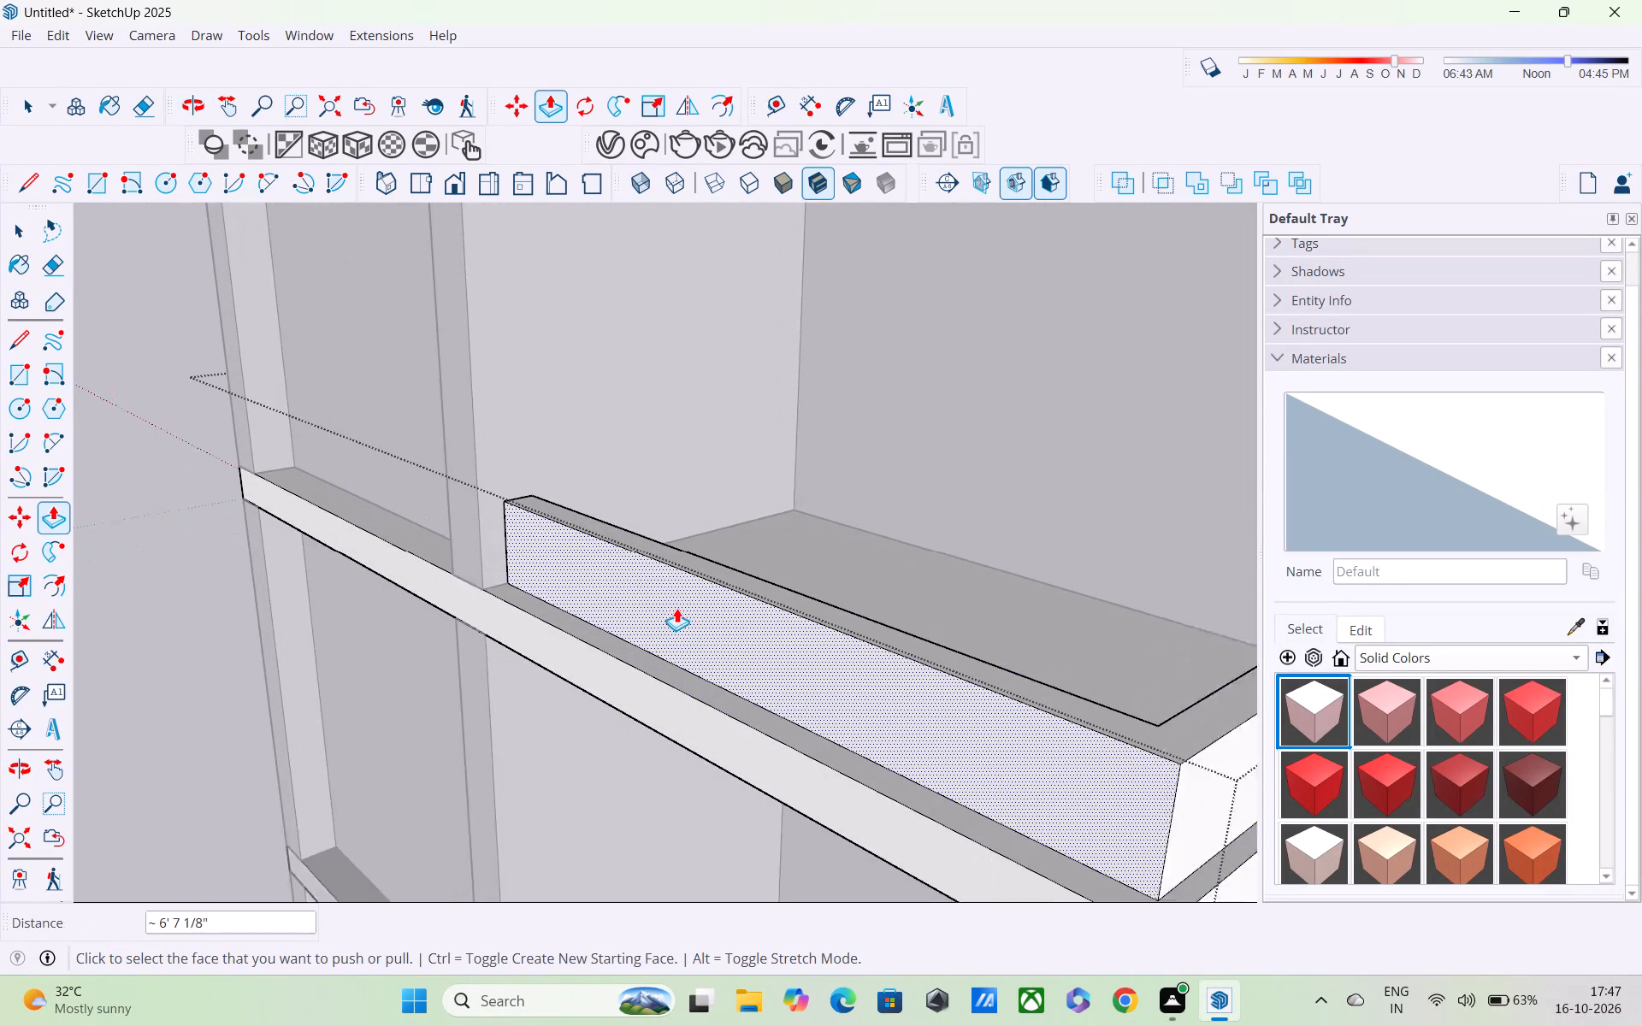
scroll(676, 608, "up", 1)
key("space")
scroll(681, 535, "up", 1)
middle_click_drag(681, 535, 578, 549)
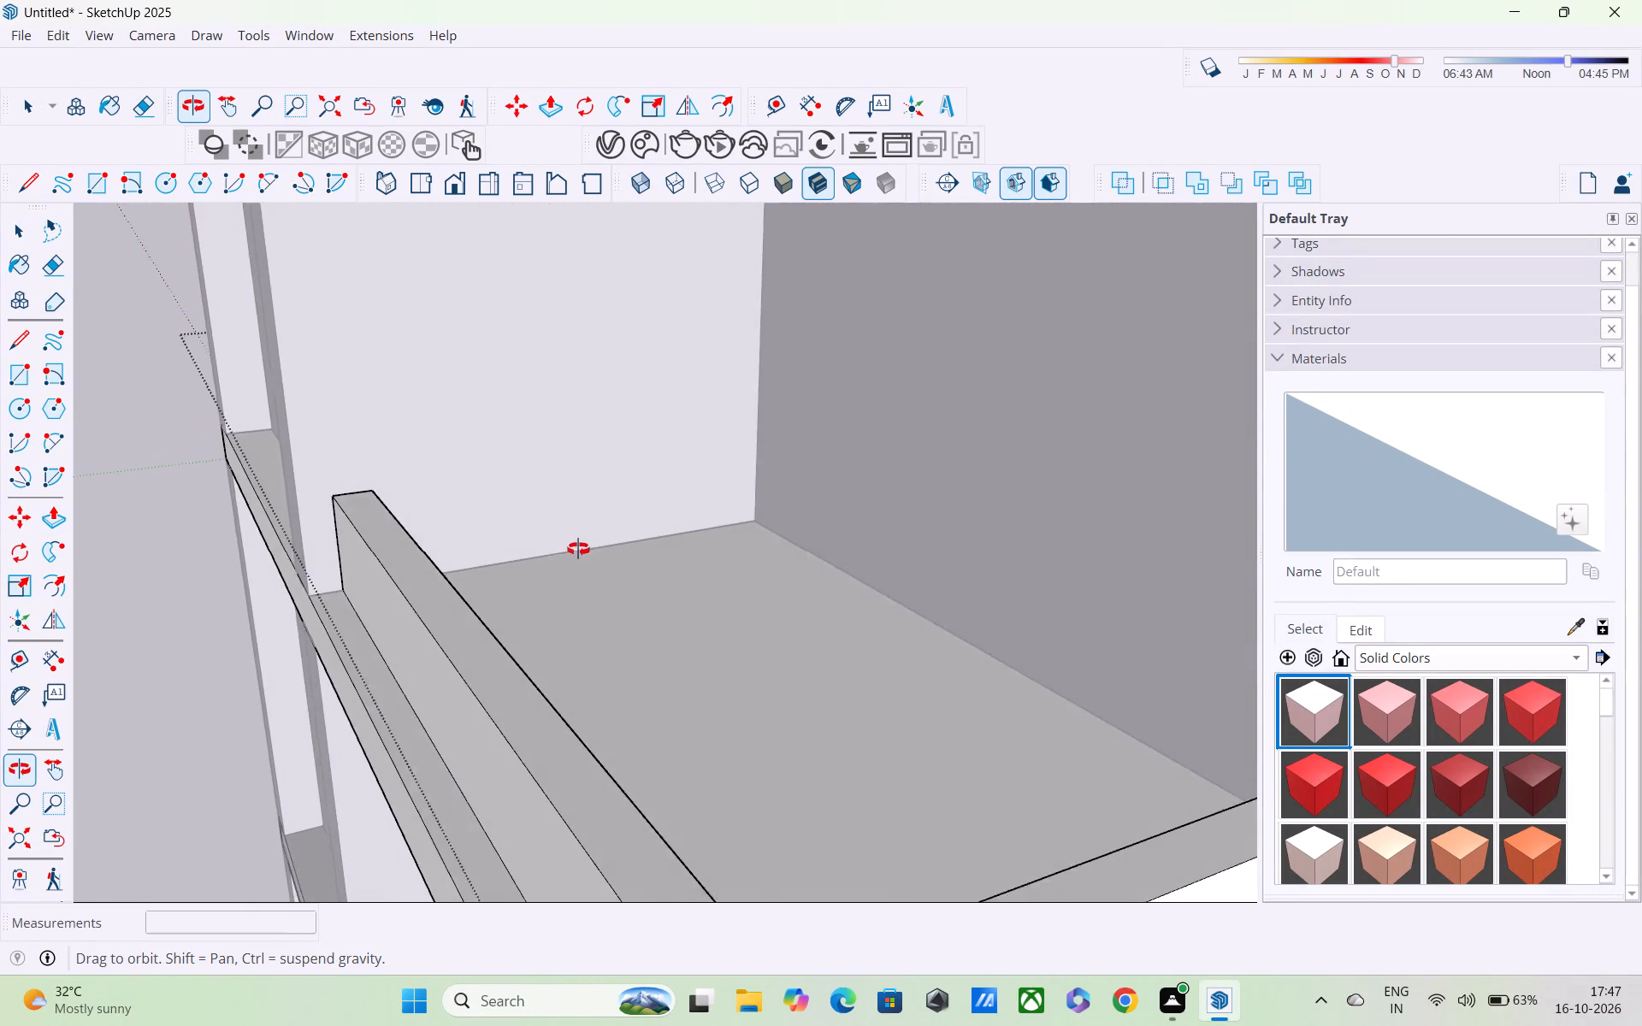
middle_click_drag(578, 549, 579, 545)
scroll(494, 661, "up", 1)
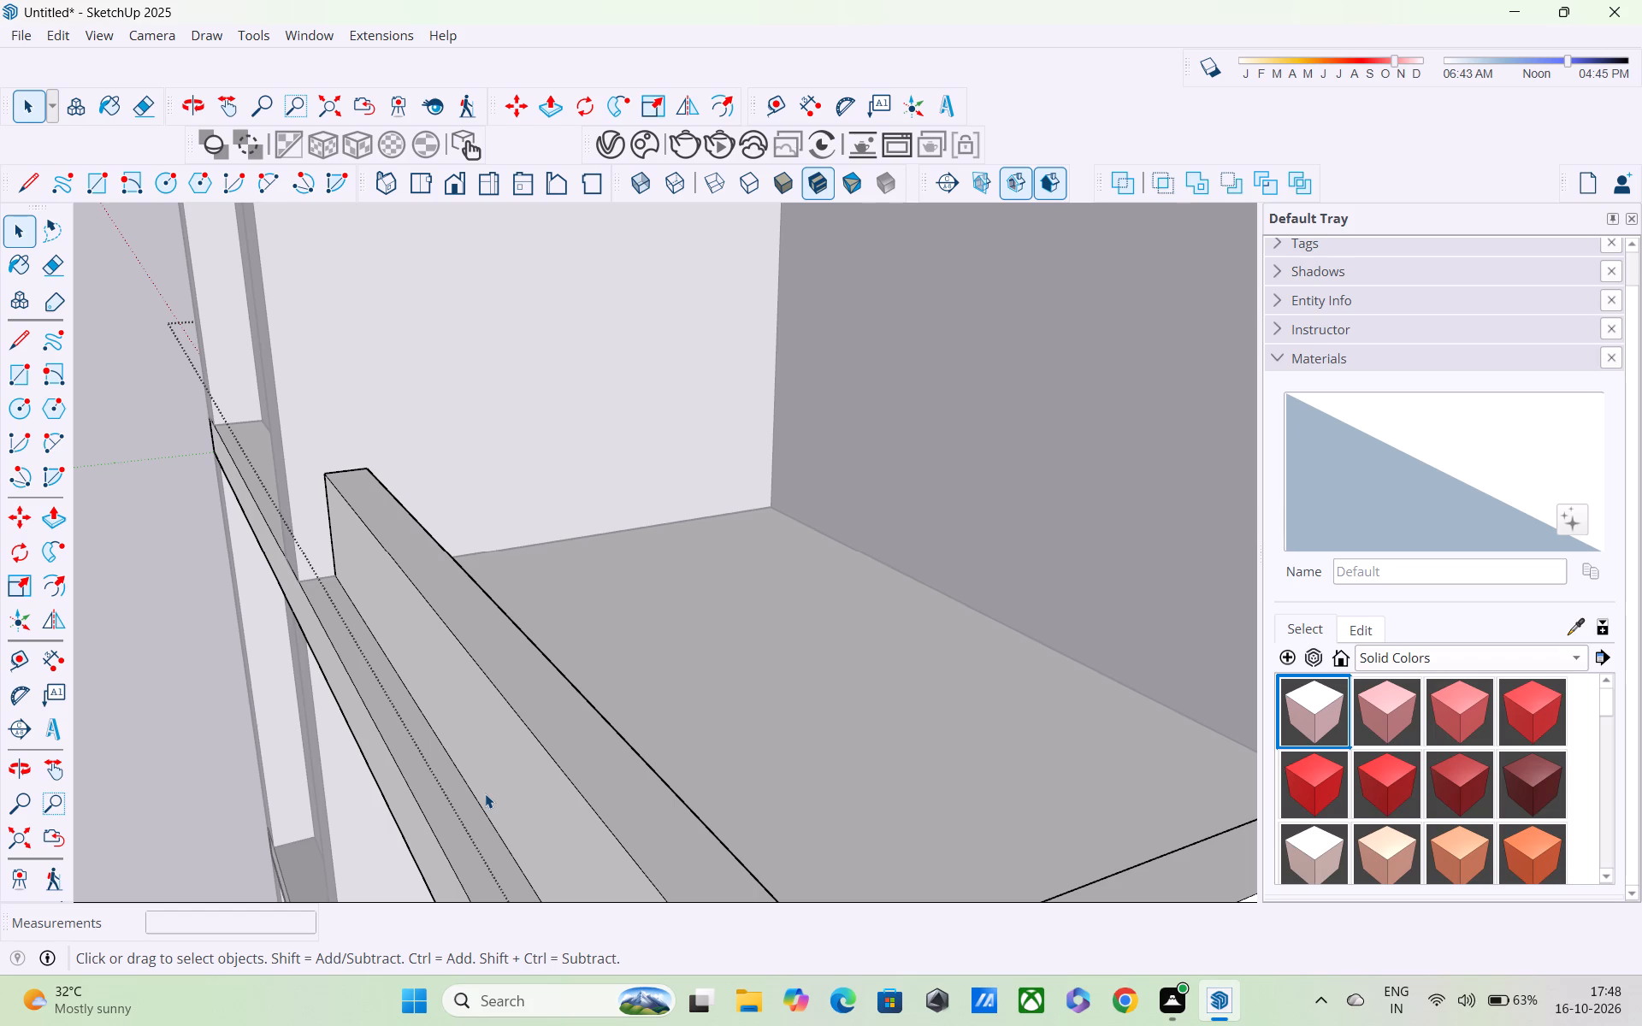
scroll(485, 793, "up", 1)
middle_click_drag(487, 783, 540, 719)
middle_click_drag(540, 719, 676, 592)
middle_click_drag(560, 735, 701, 675)
scroll(698, 700, "down", 6)
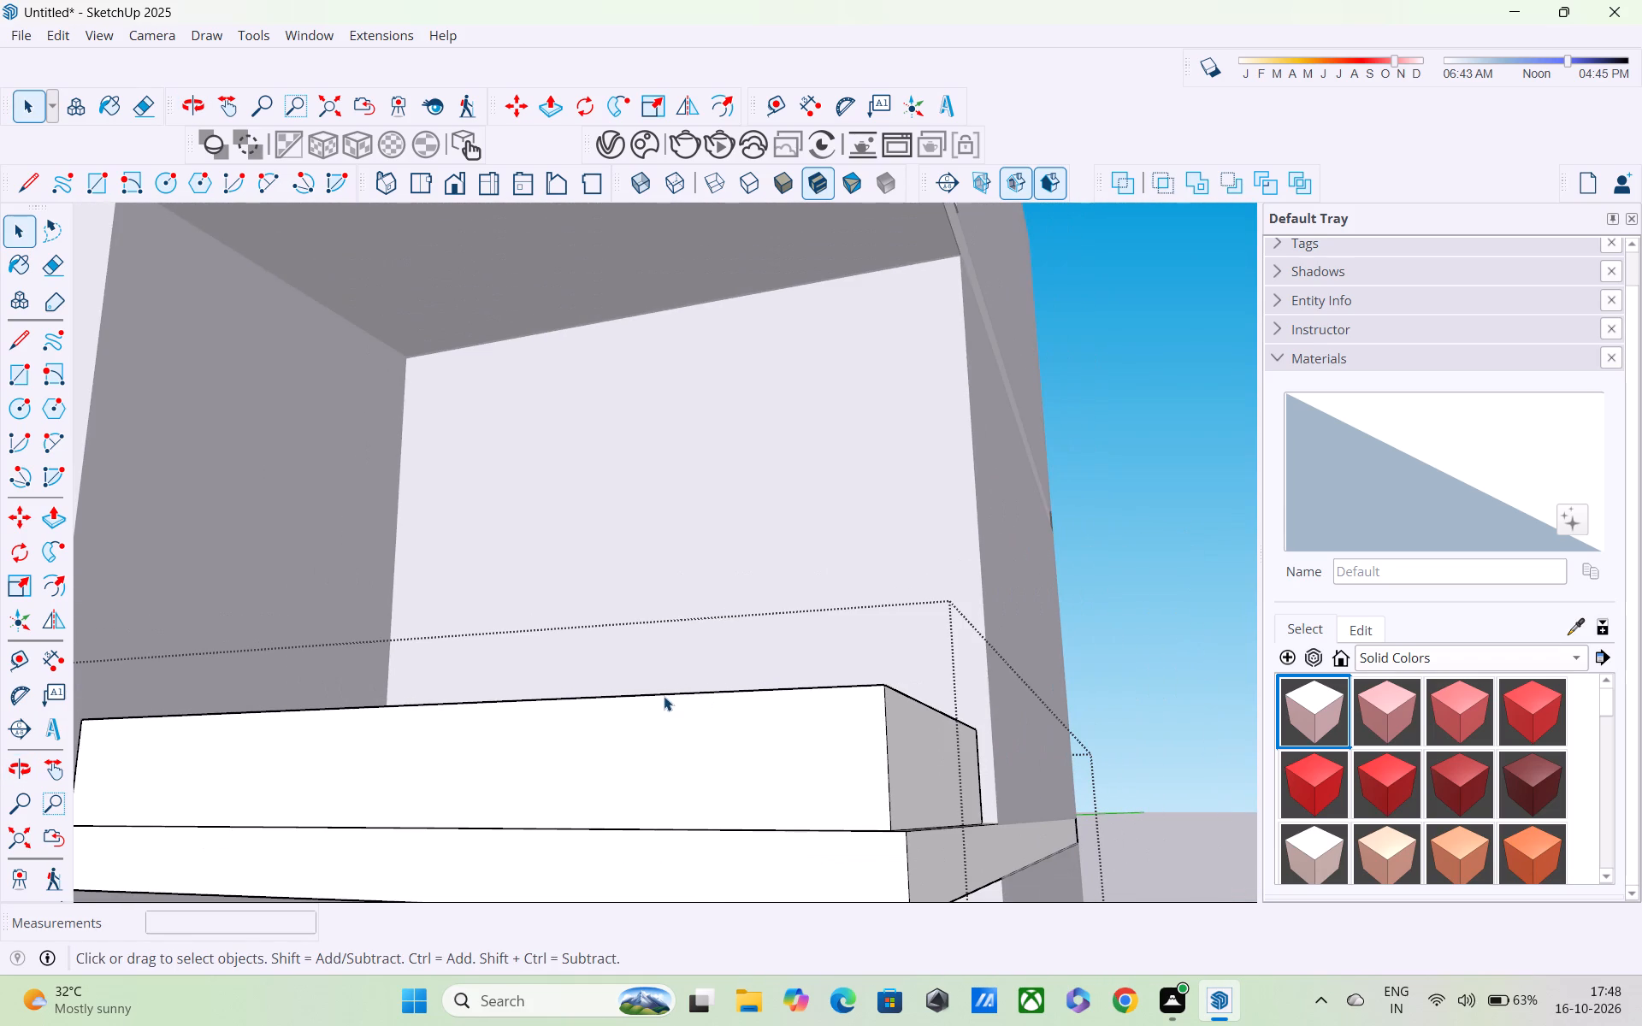
Draw a line just below the top edge across the parapet's two outer faces, about 11' 9" and 7' 2" long.
middle_click_drag(655, 687, 787, 626, "shift")
scroll(505, 634, "up", 3)
key("l")
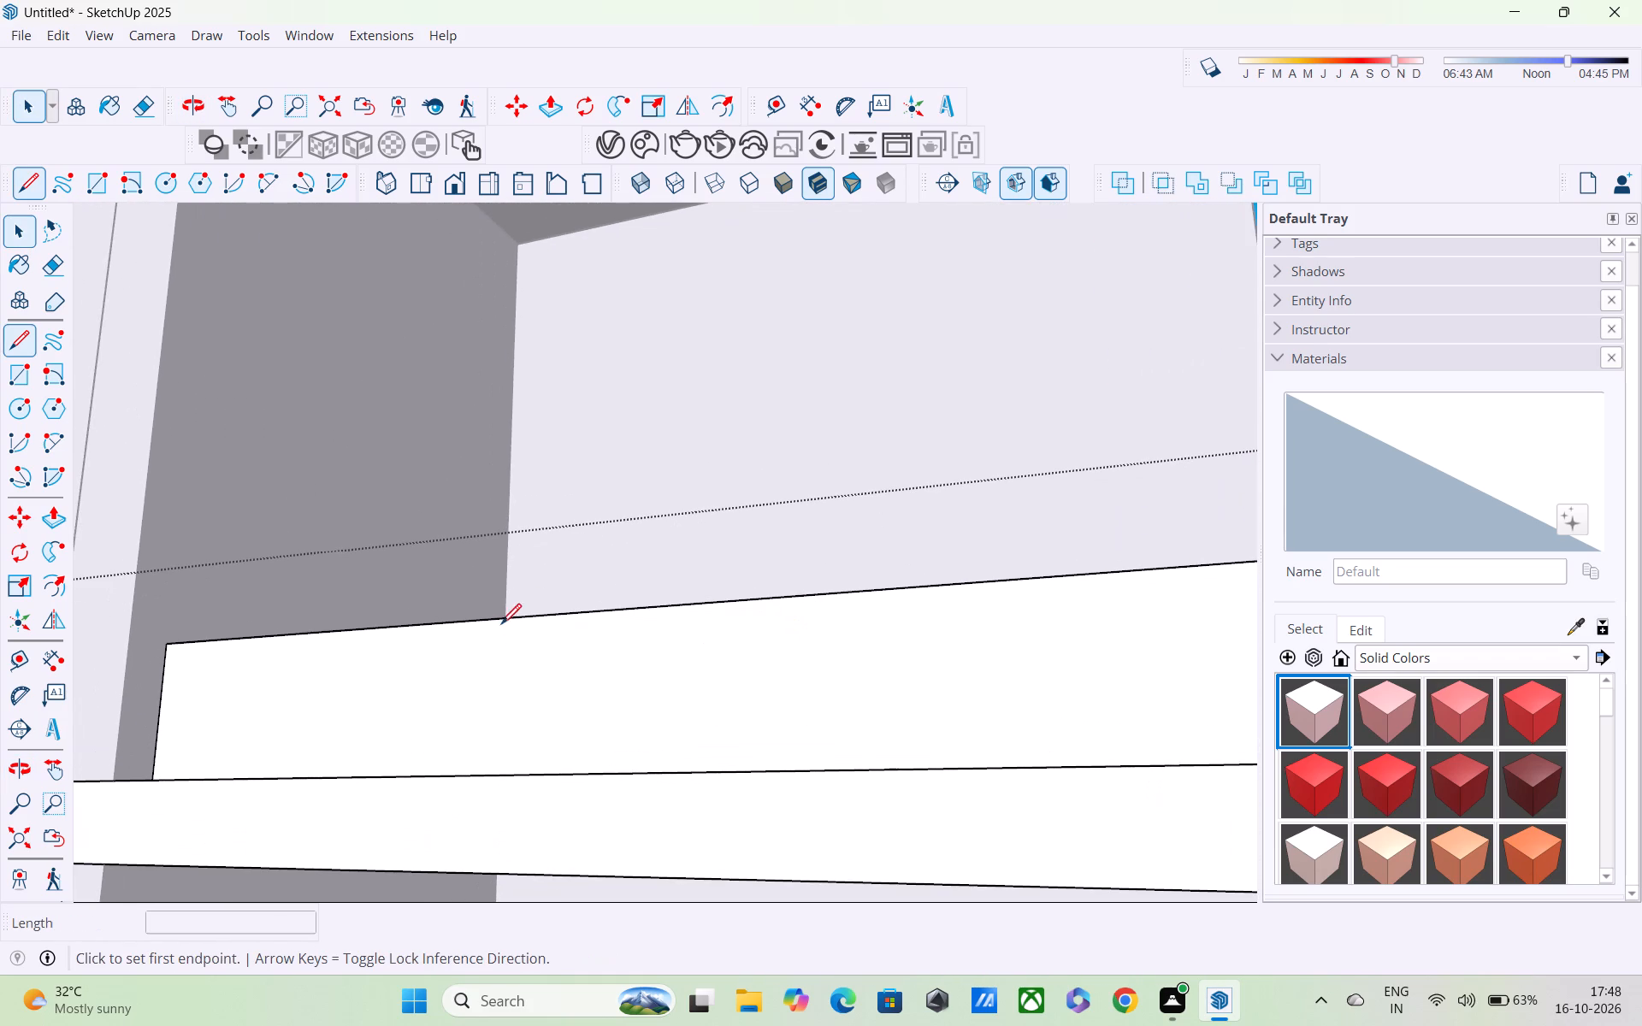
left_click(166, 661)
scroll(467, 681, "down", 3)
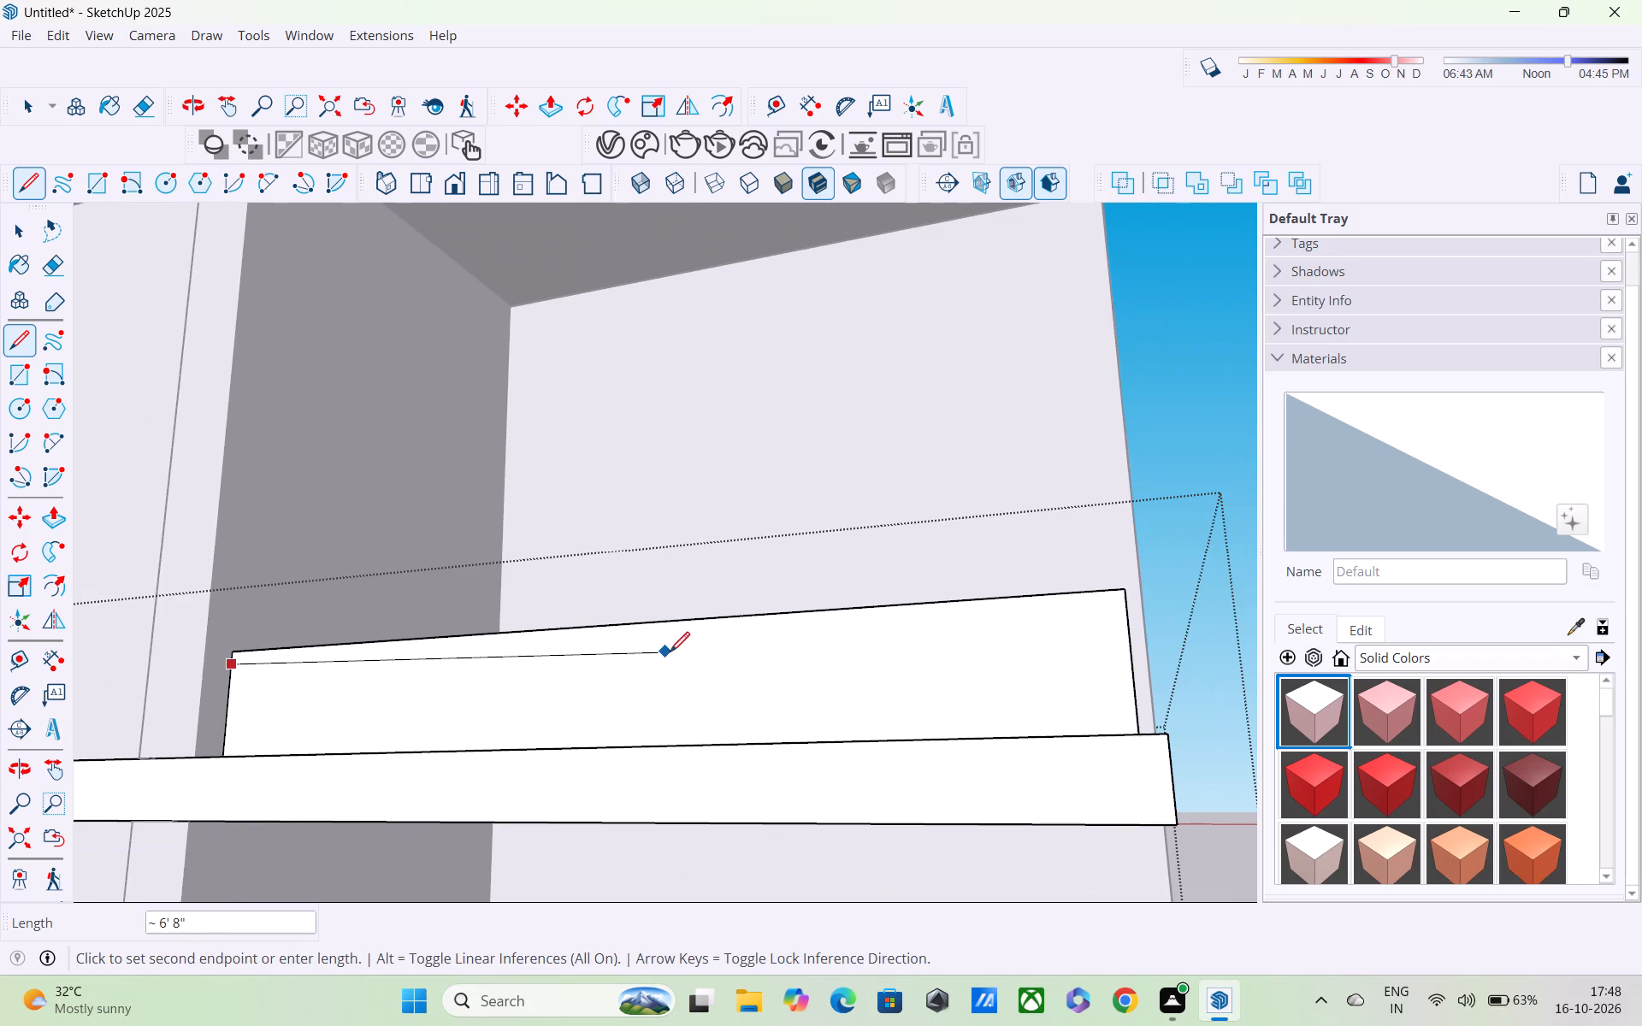
middle_click_drag(489, 681, 234, 709, "shift")
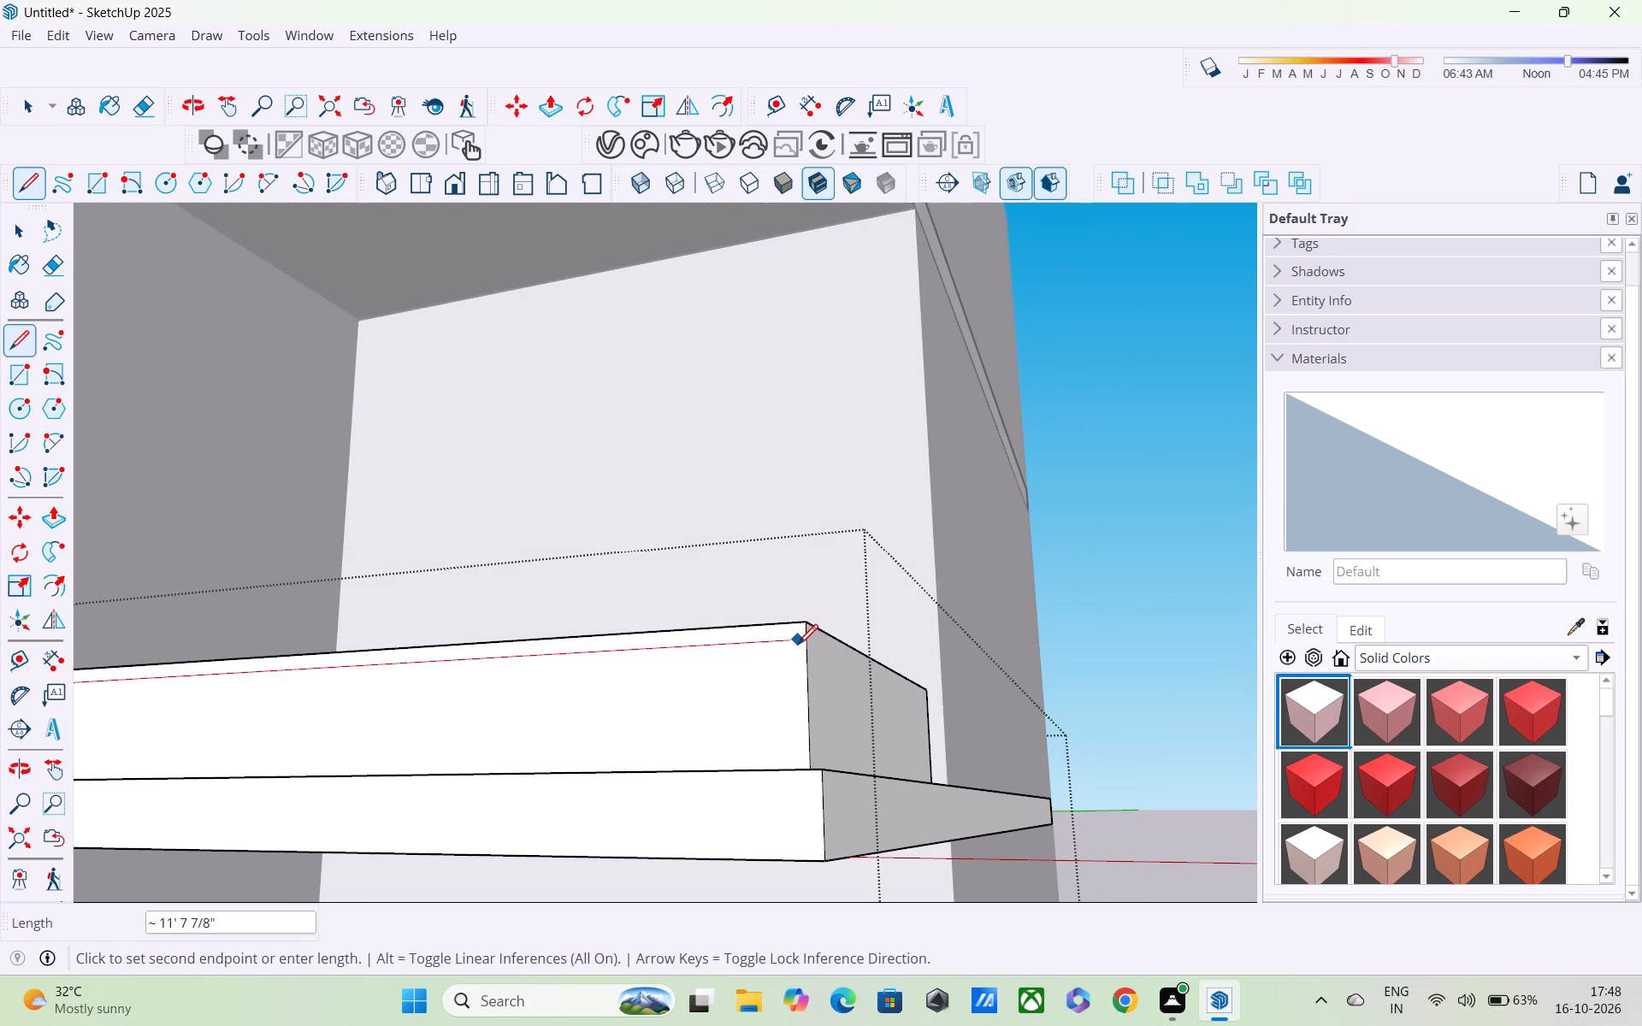
left_click(801, 645)
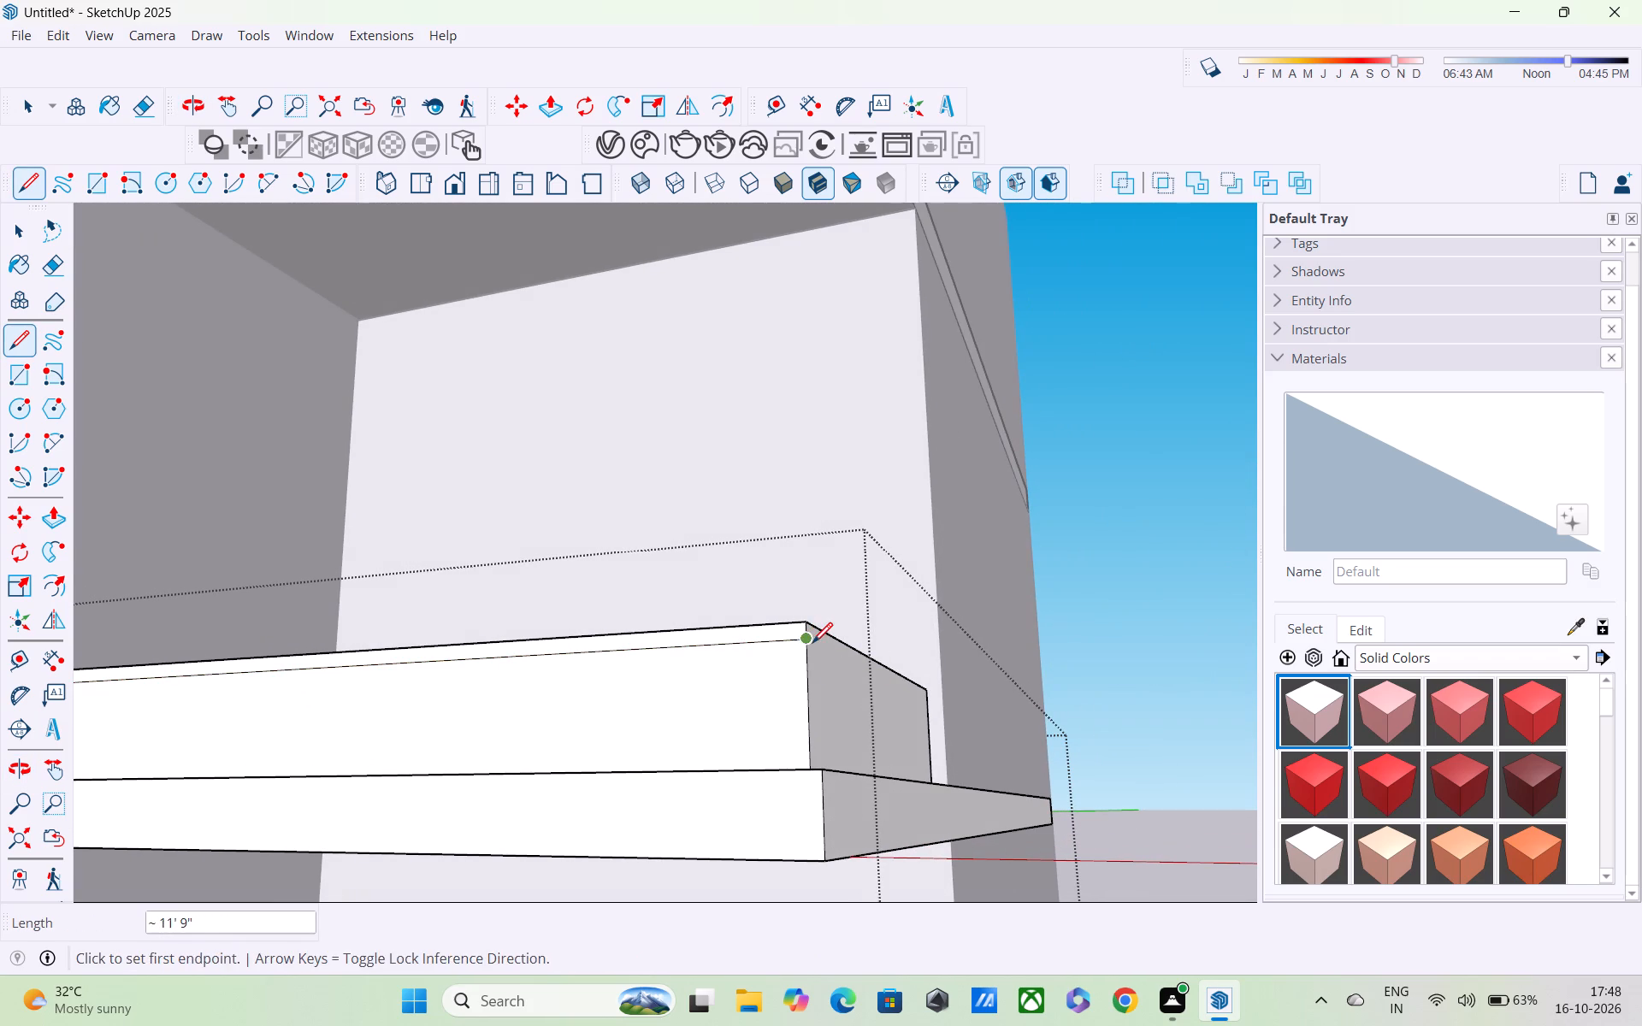
middle_click_drag(812, 645, 509, 678)
left_click(854, 627)
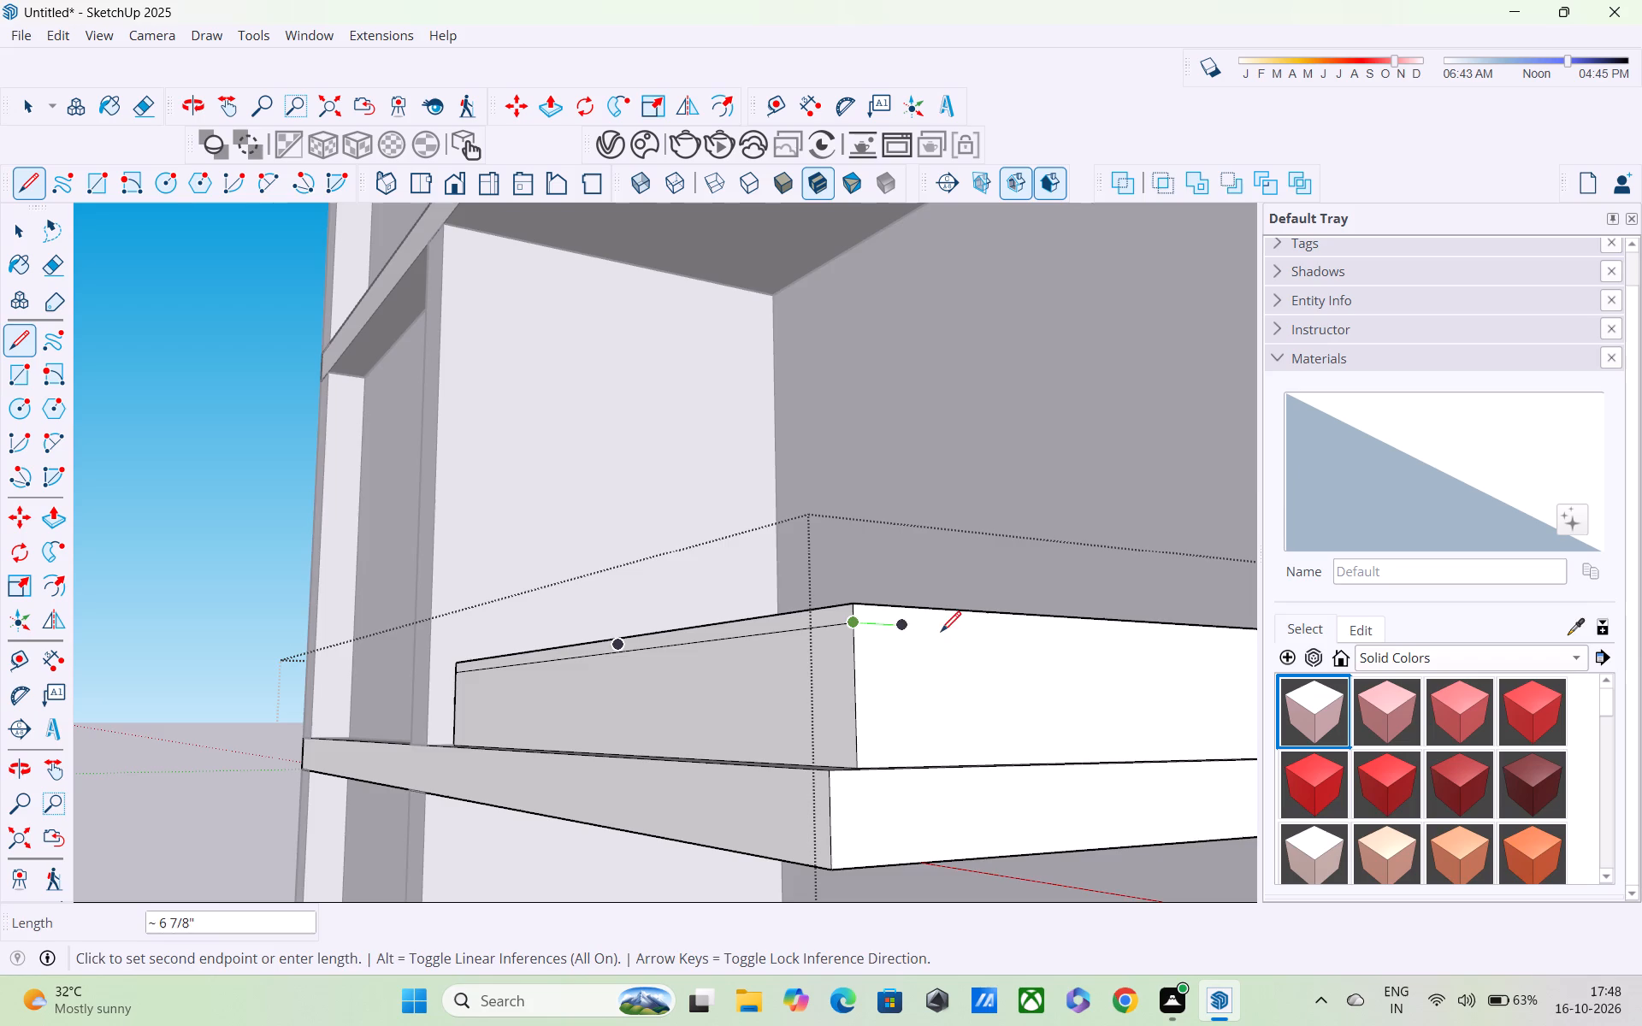
middle_click_drag(1004, 633, 532, 672)
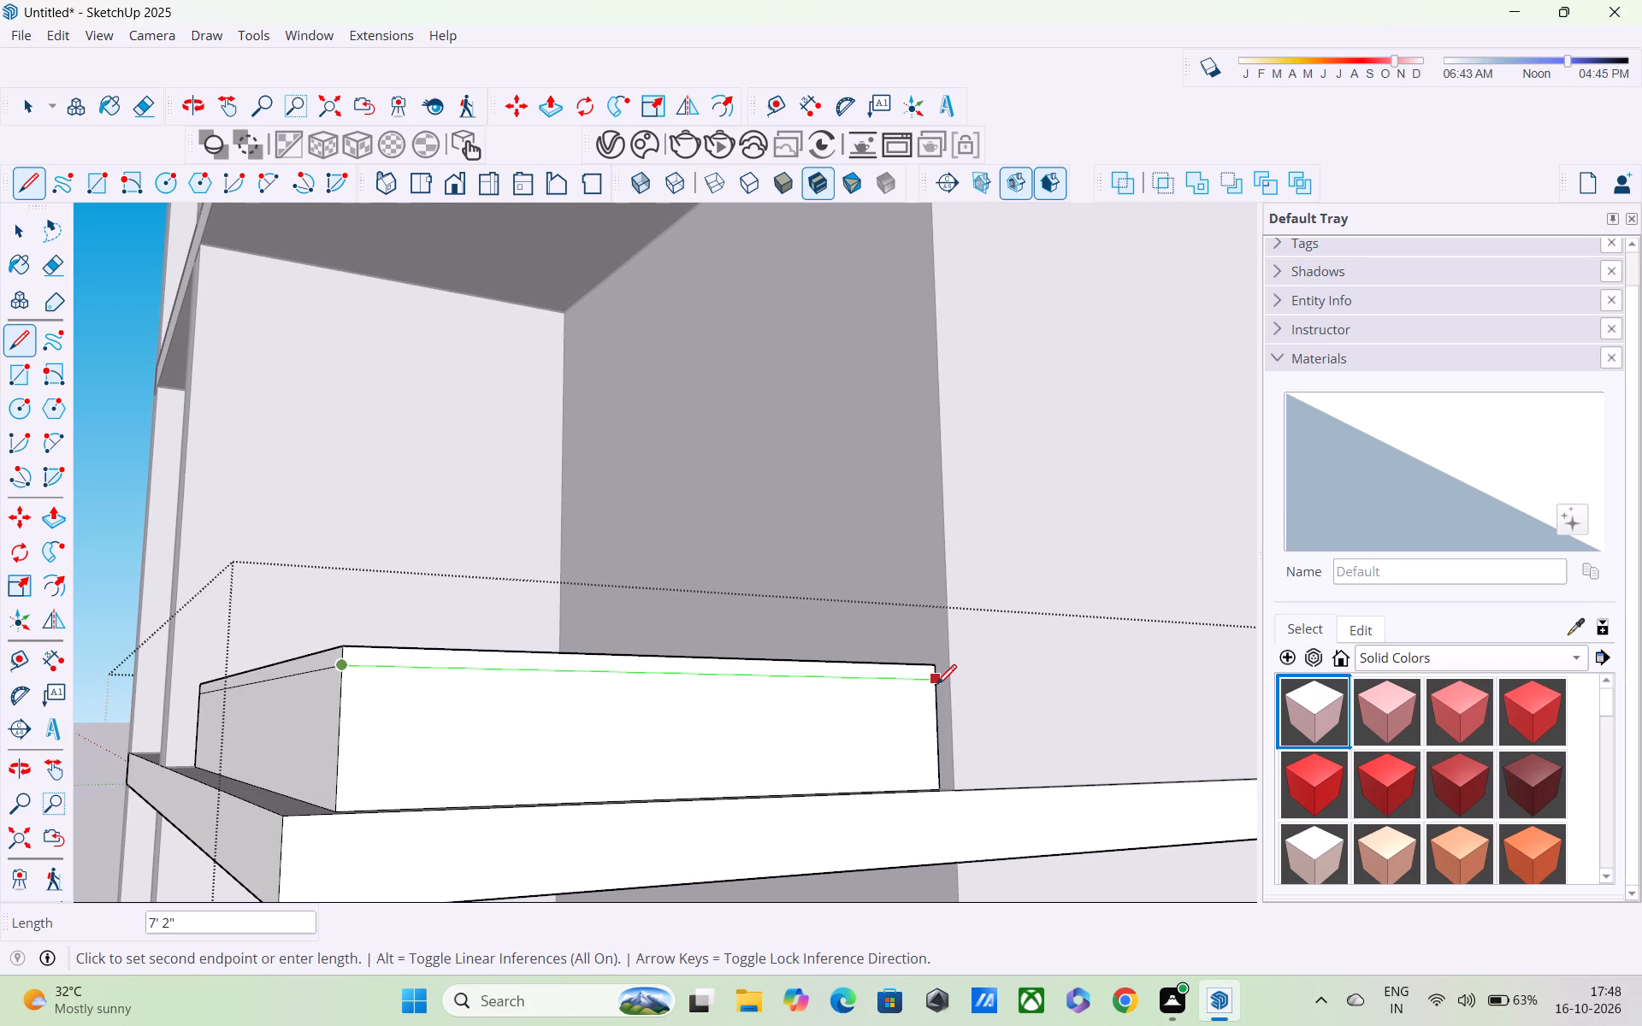
left_click(936, 687)
Pull the upper bands of the parapet's outer faces outward as a cap, 3" on the return and about 2 13/16" on the long side.
key("p")
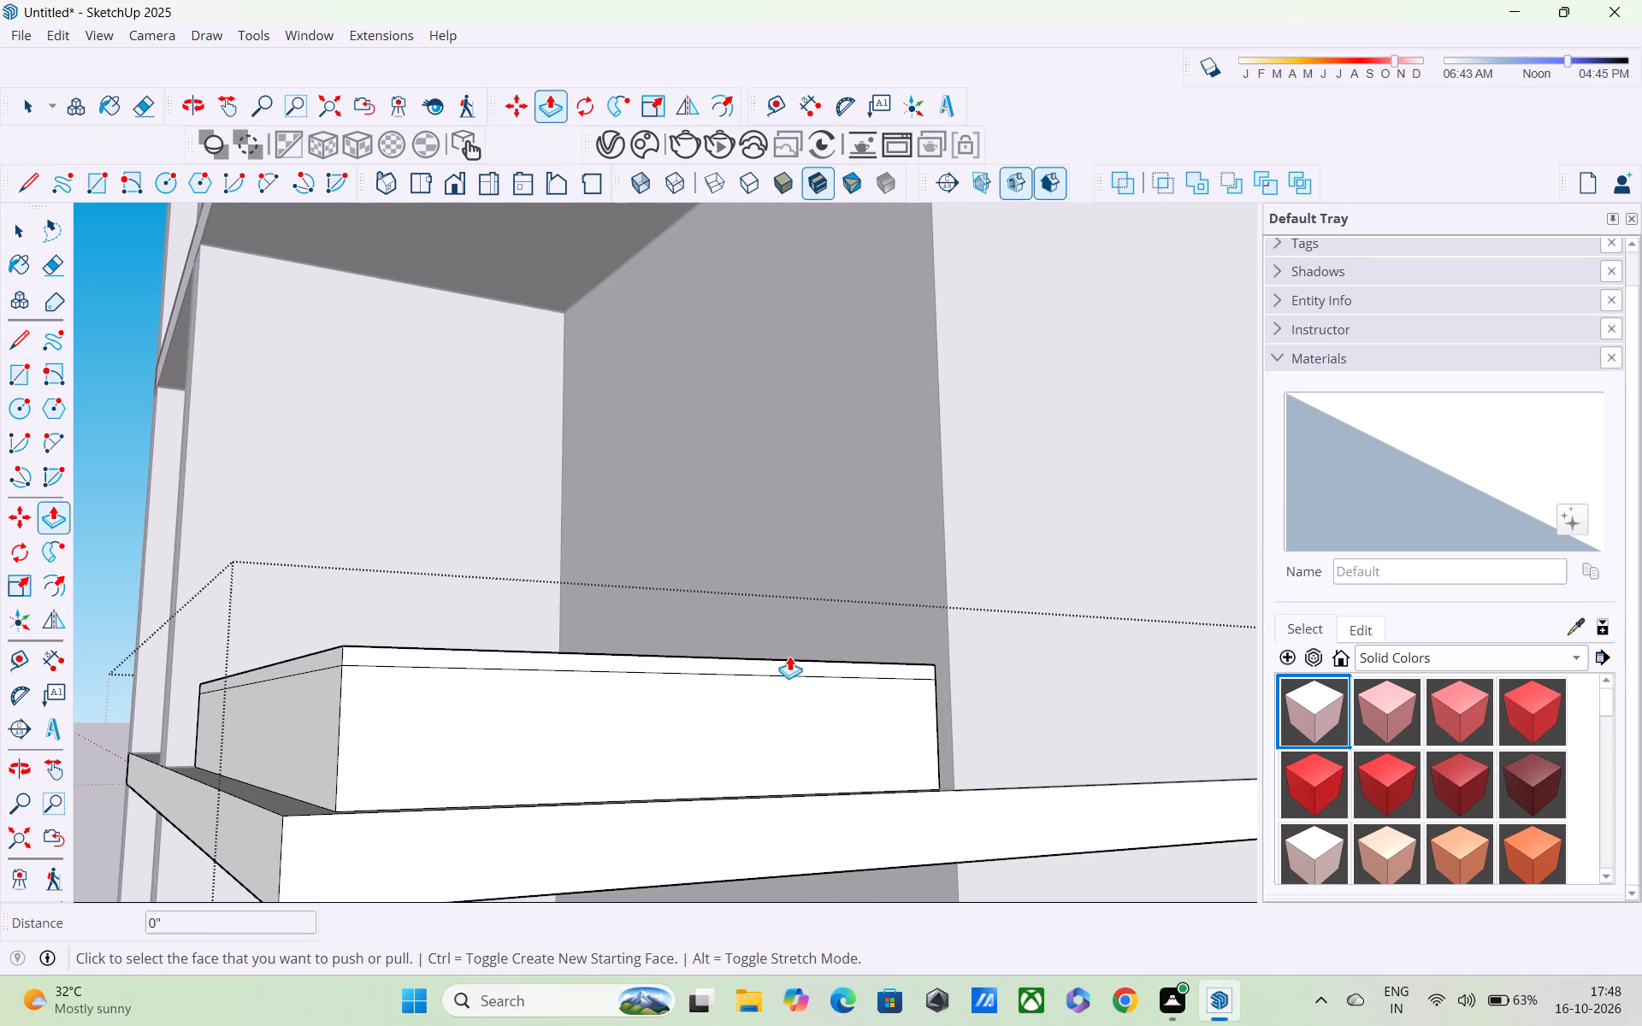
left_click(778, 662)
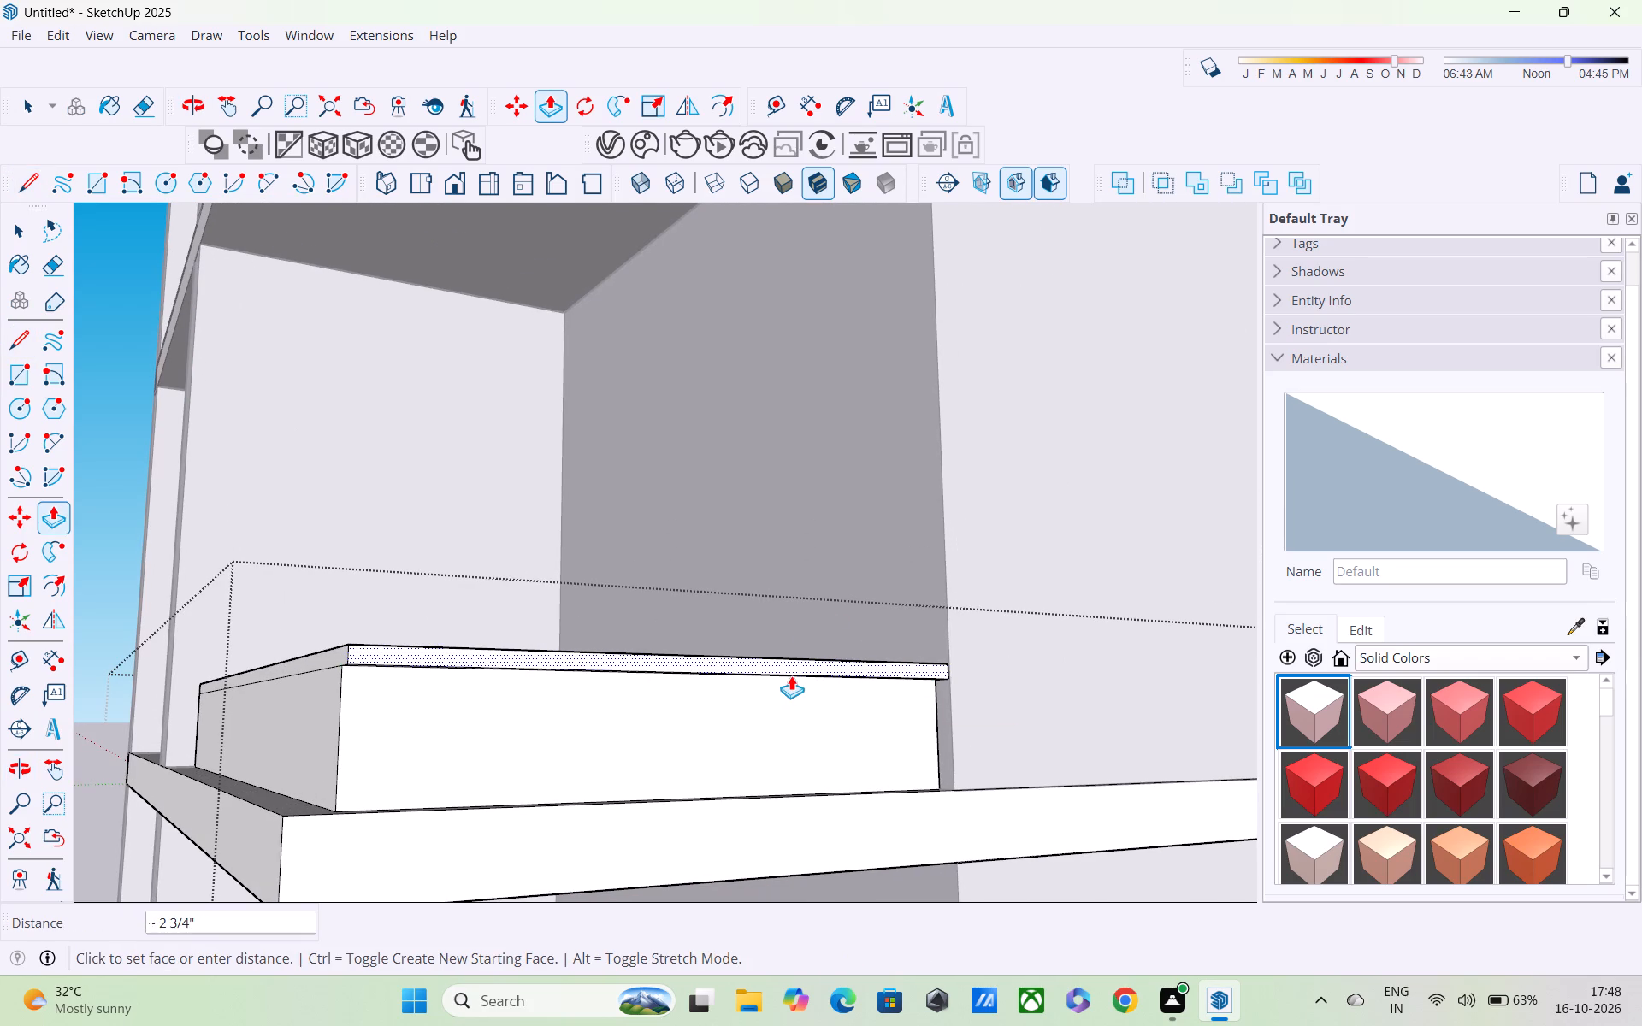
type("3\"")
key("Return")
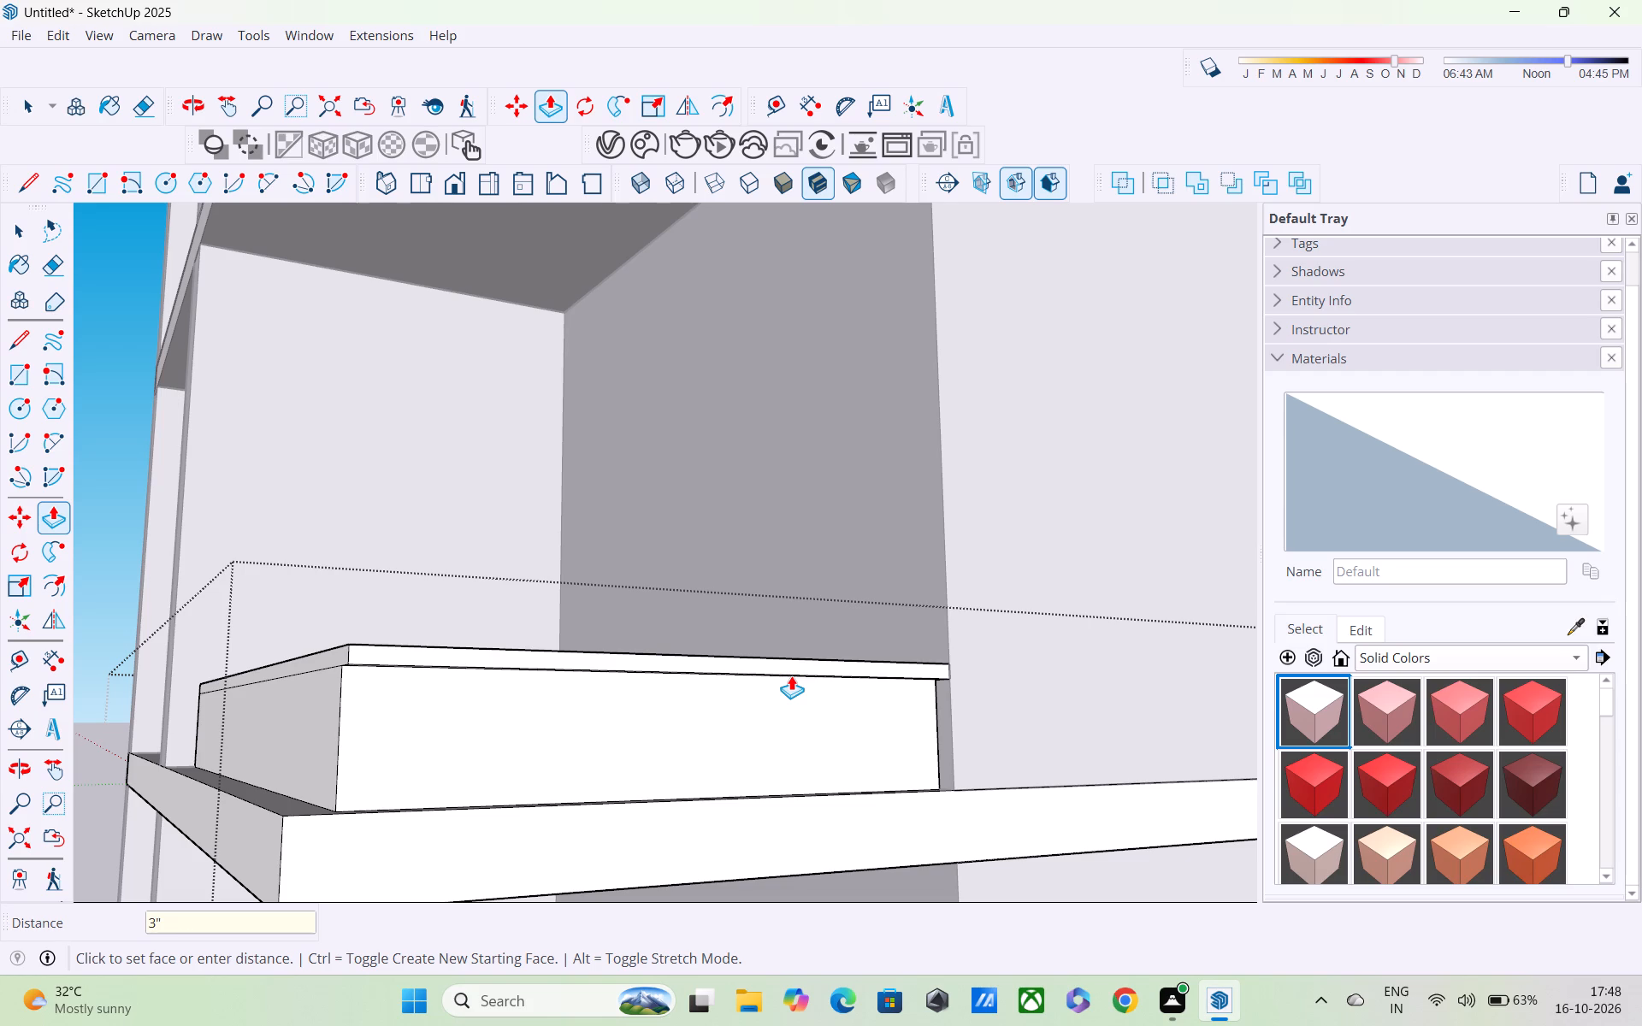
middle_click_drag(515, 758, 1066, 786)
left_click(353, 643)
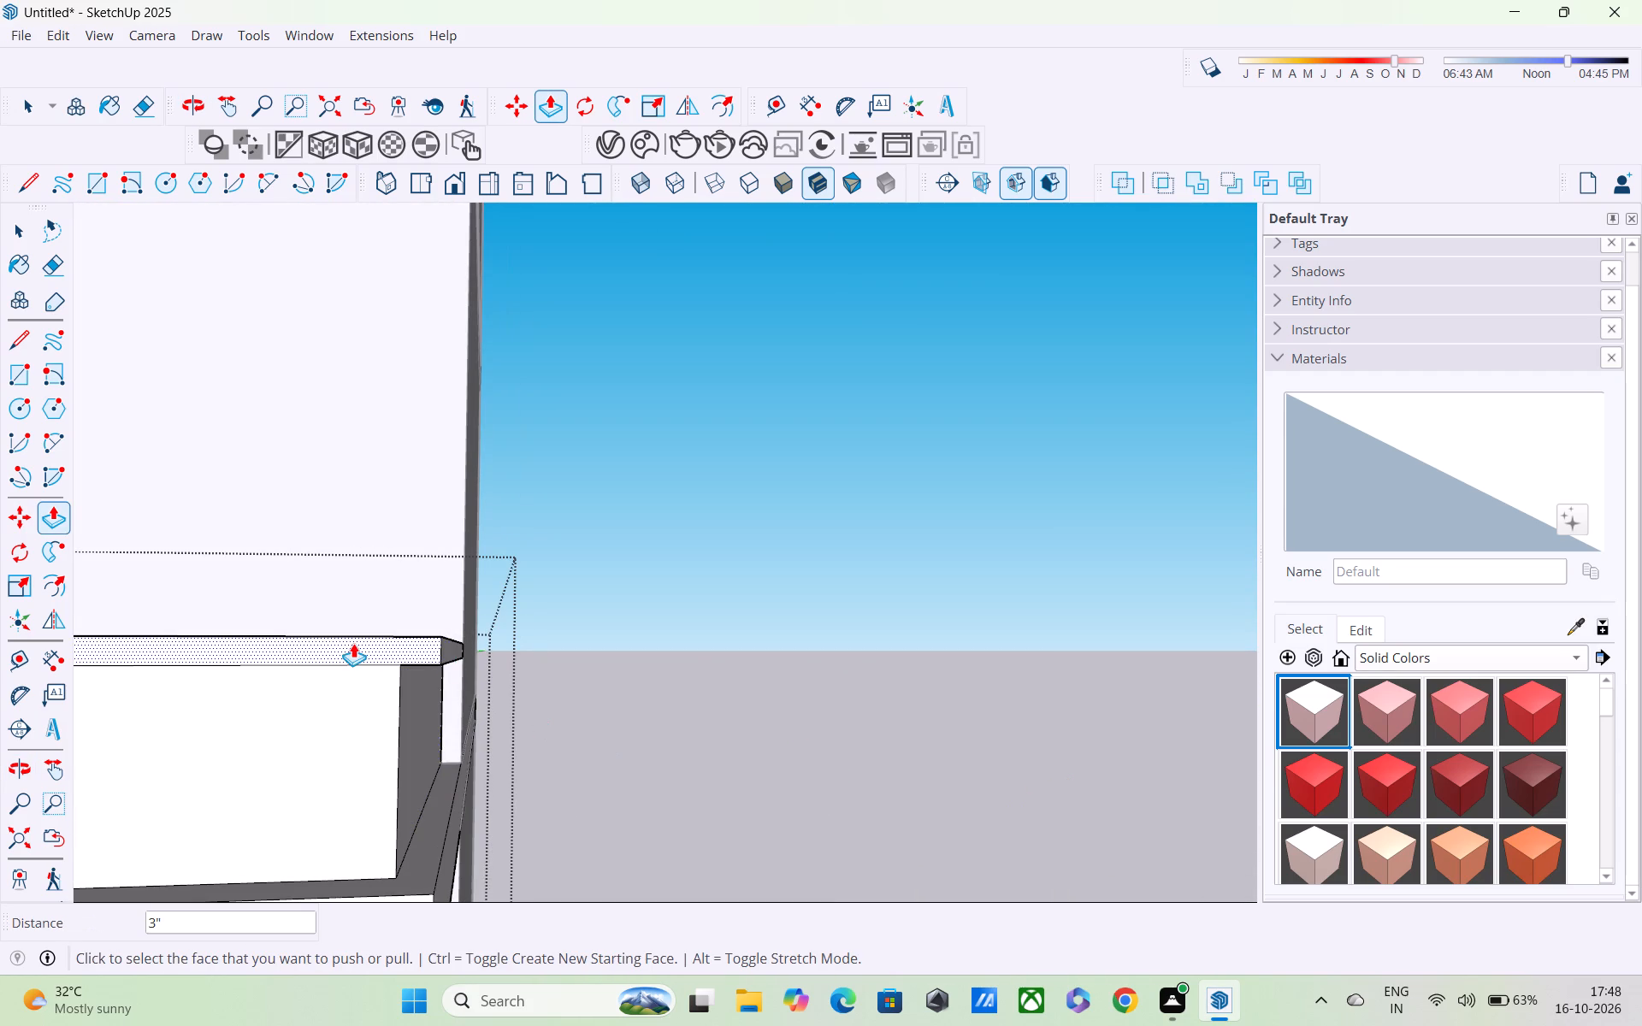
left_click(349, 641)
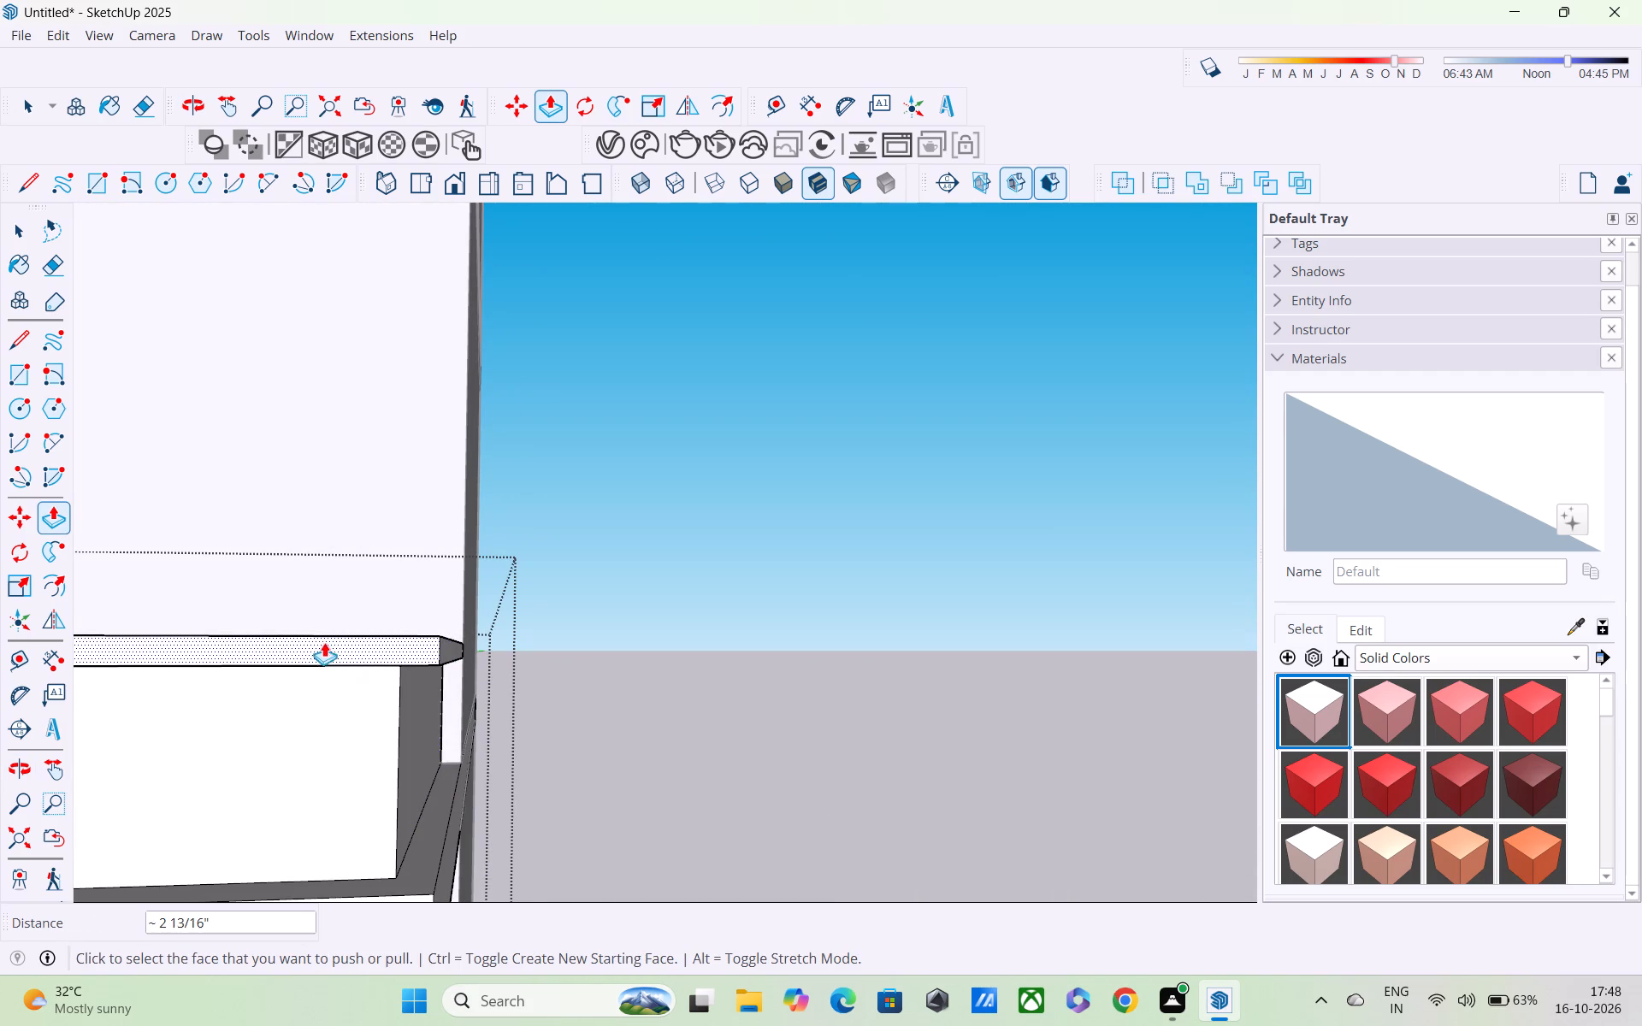
Examine the projecting cap at the parapet's corner and ends from below, outside and above.
scroll(308, 648, "down", 3)
middle_click_drag(316, 658, 303, 608)
scroll(303, 606, "down", 5)
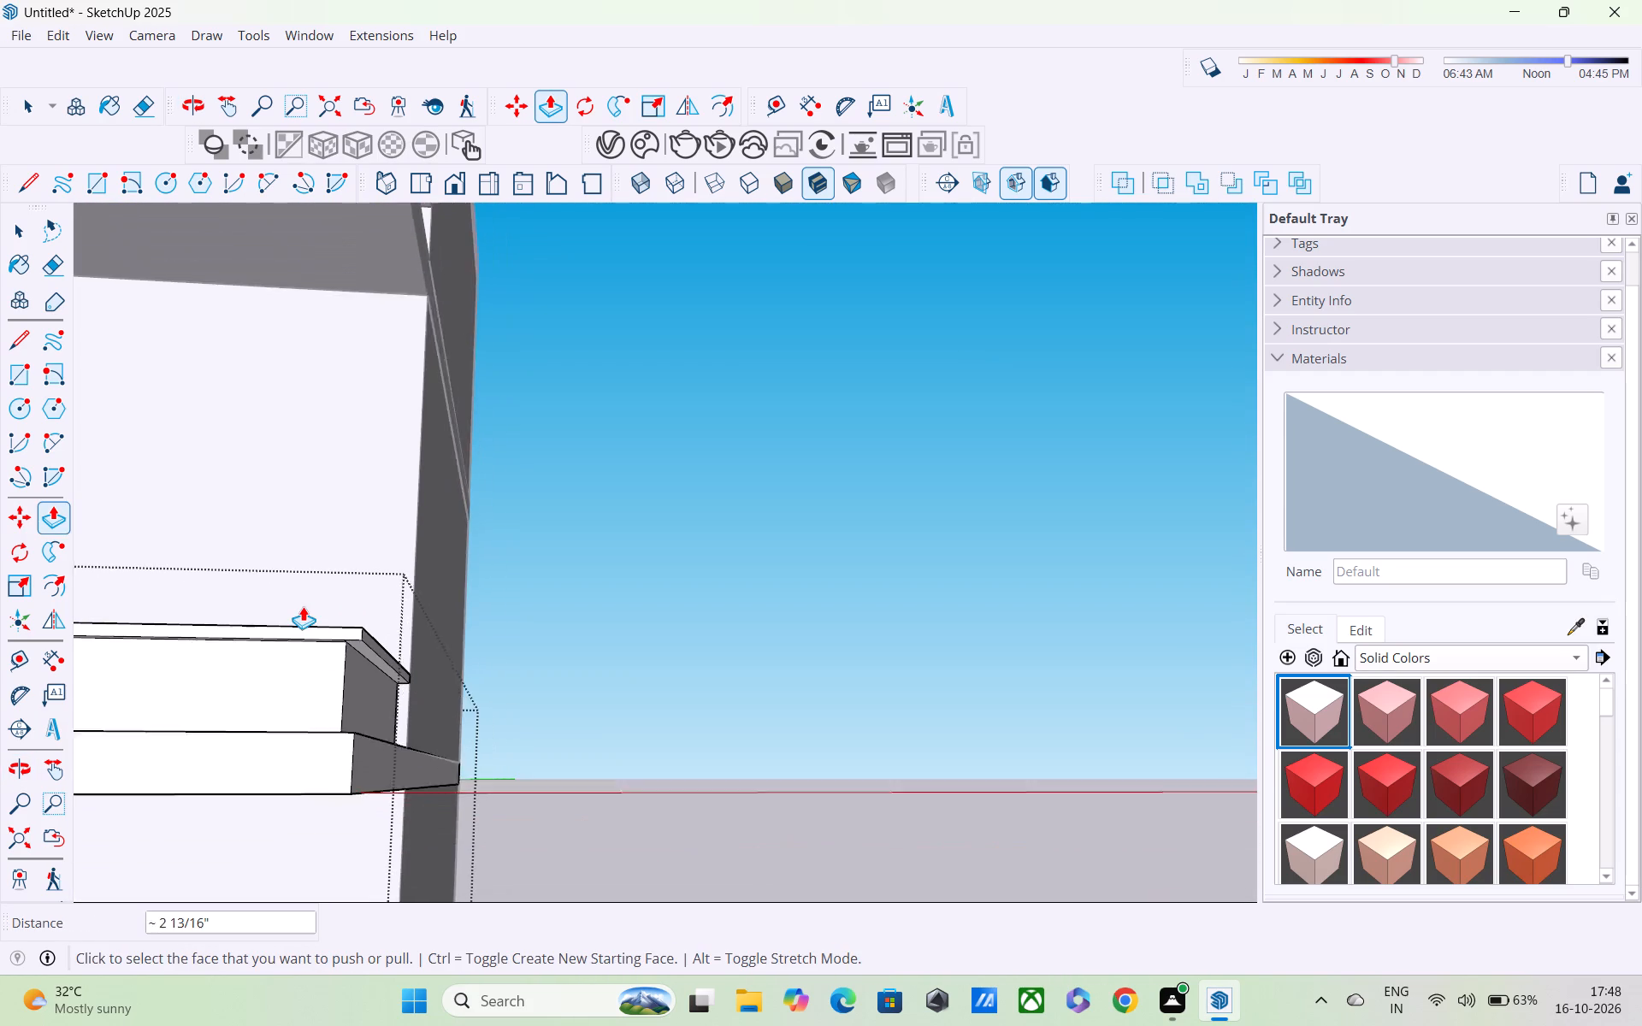
scroll(303, 606, "up", 1)
key("space")
middle_click_drag(313, 604, 316, 666)
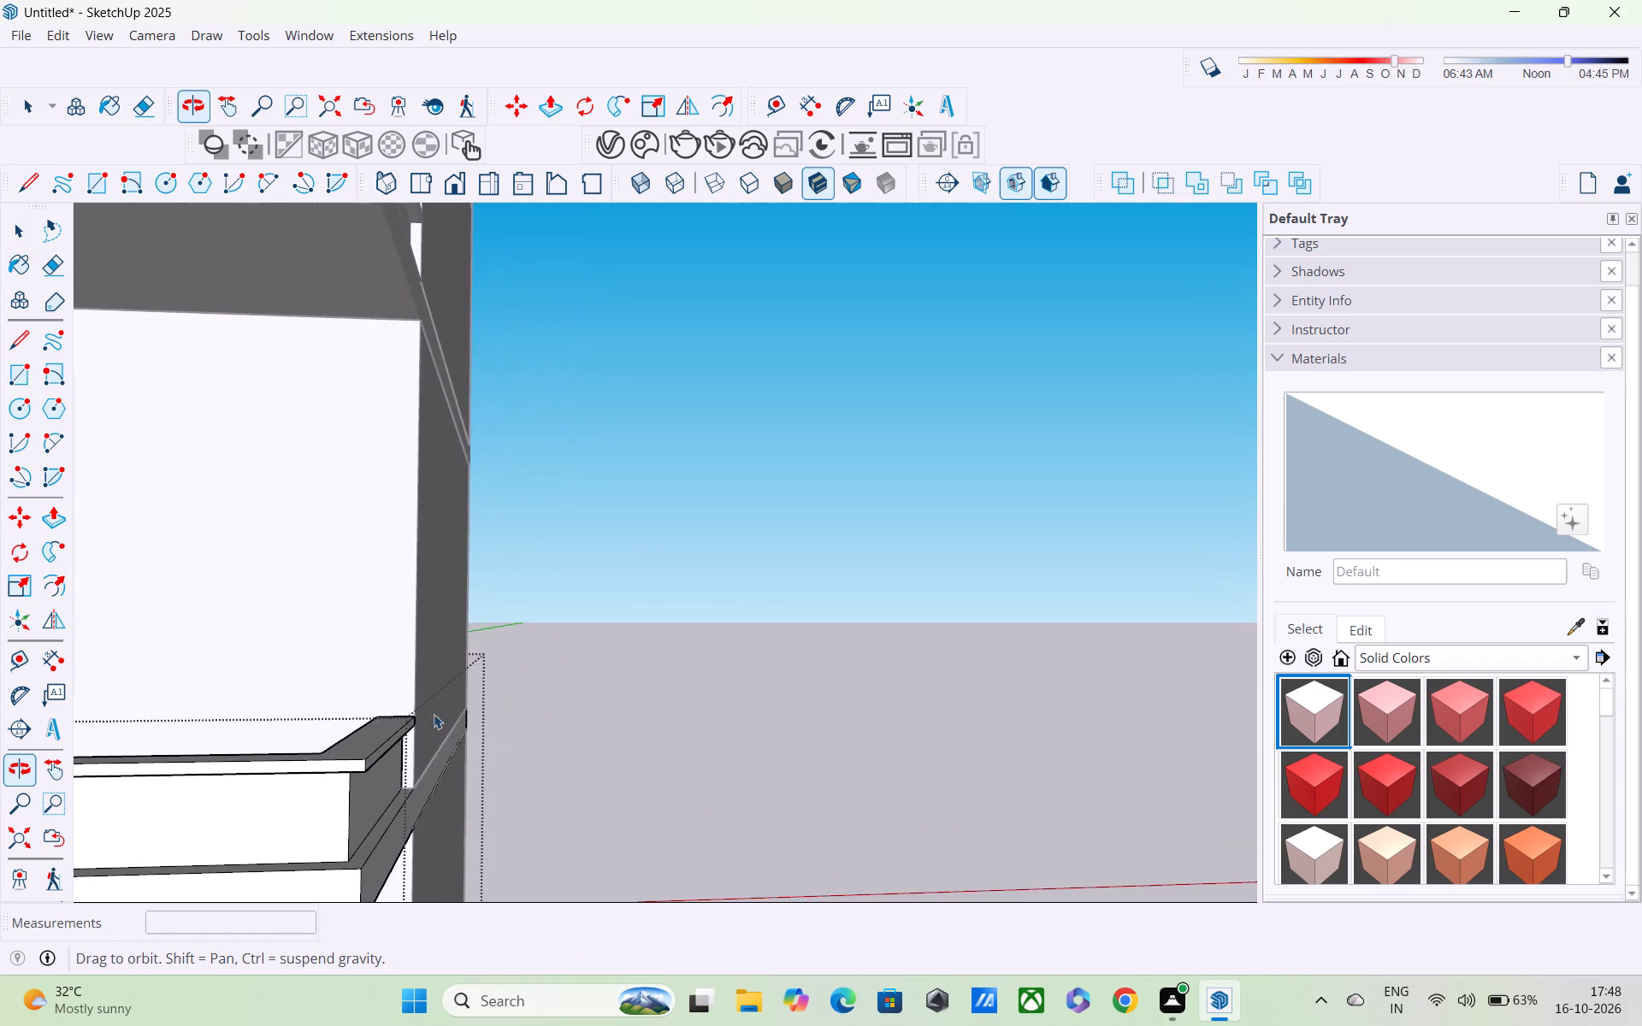
middle_click_drag(425, 733, 462, 615)
scroll(461, 588, "up", 4)
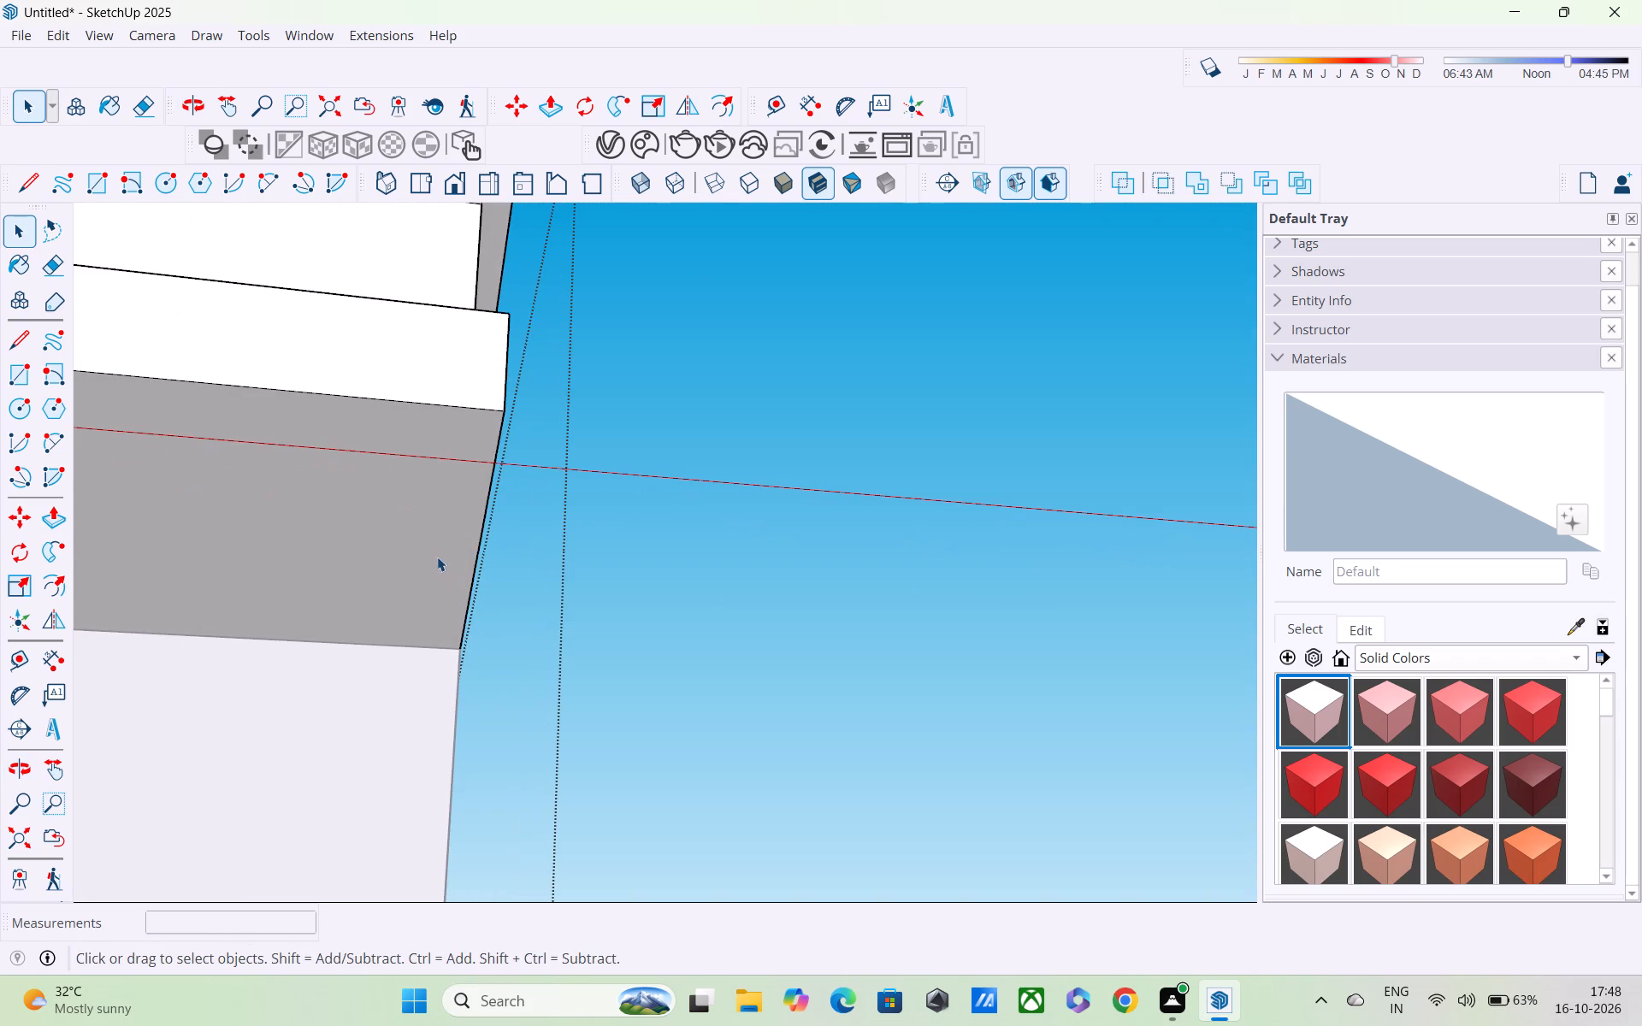
middle_click_drag(446, 569, 764, 935, "shift")
scroll(705, 641, "down", 3)
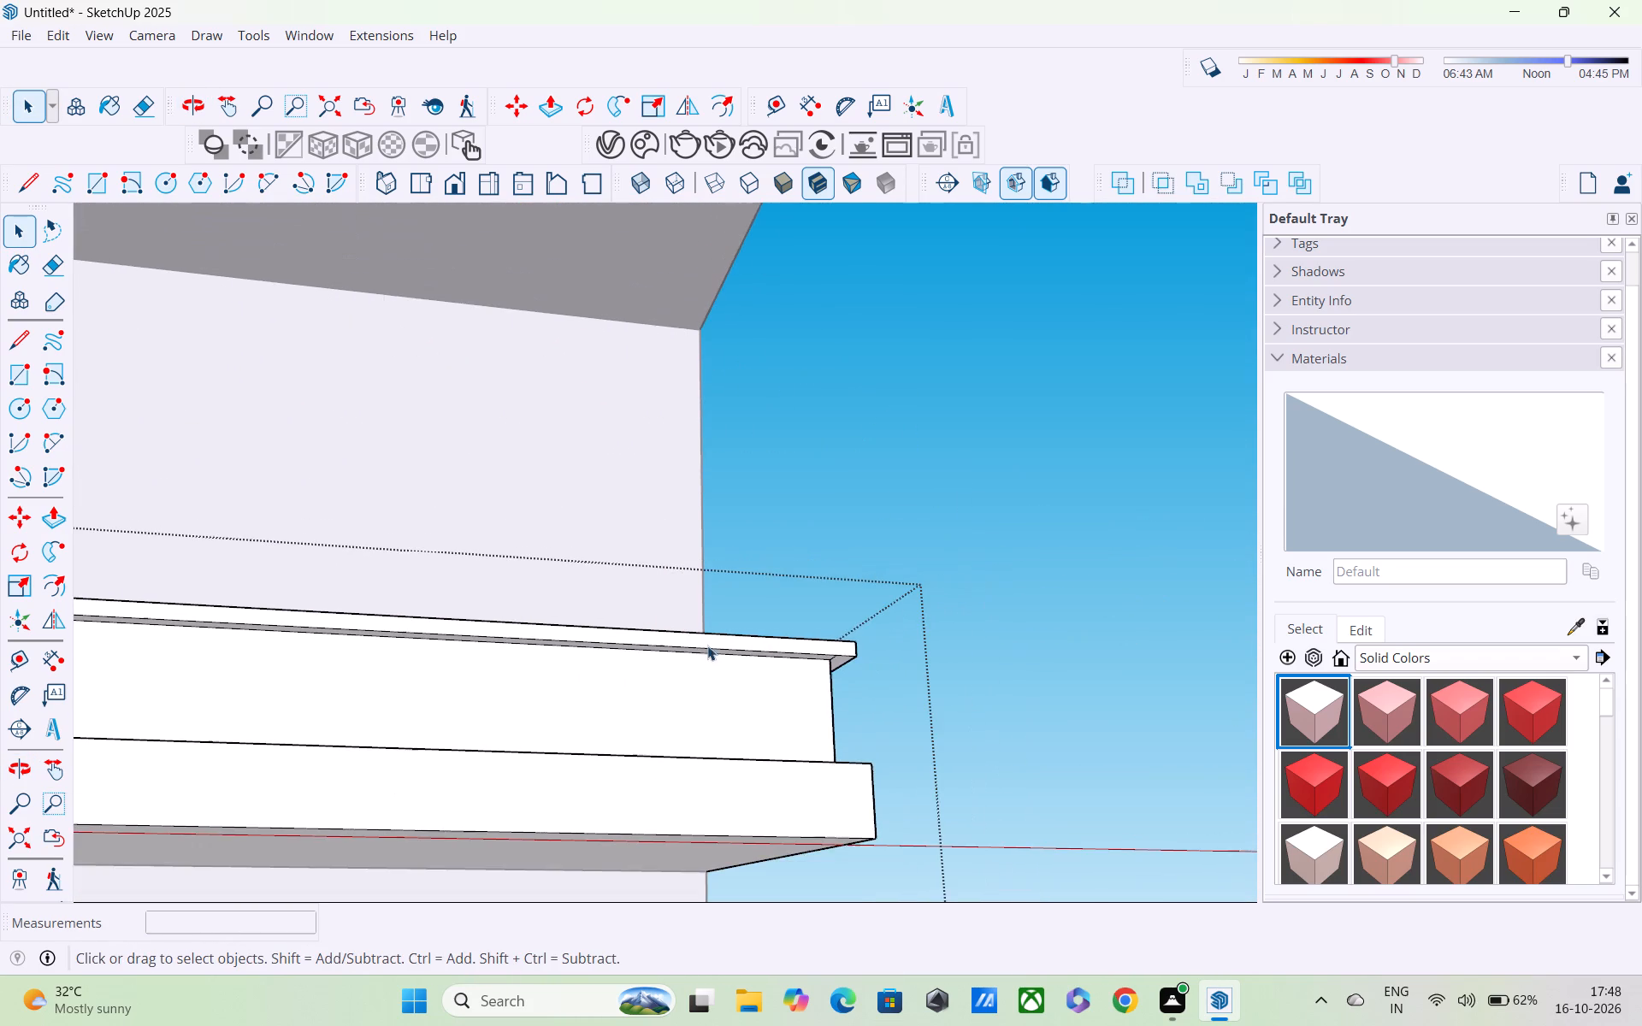
scroll(707, 646, "down", 1)
middle_click_drag(724, 688, 777, 625)
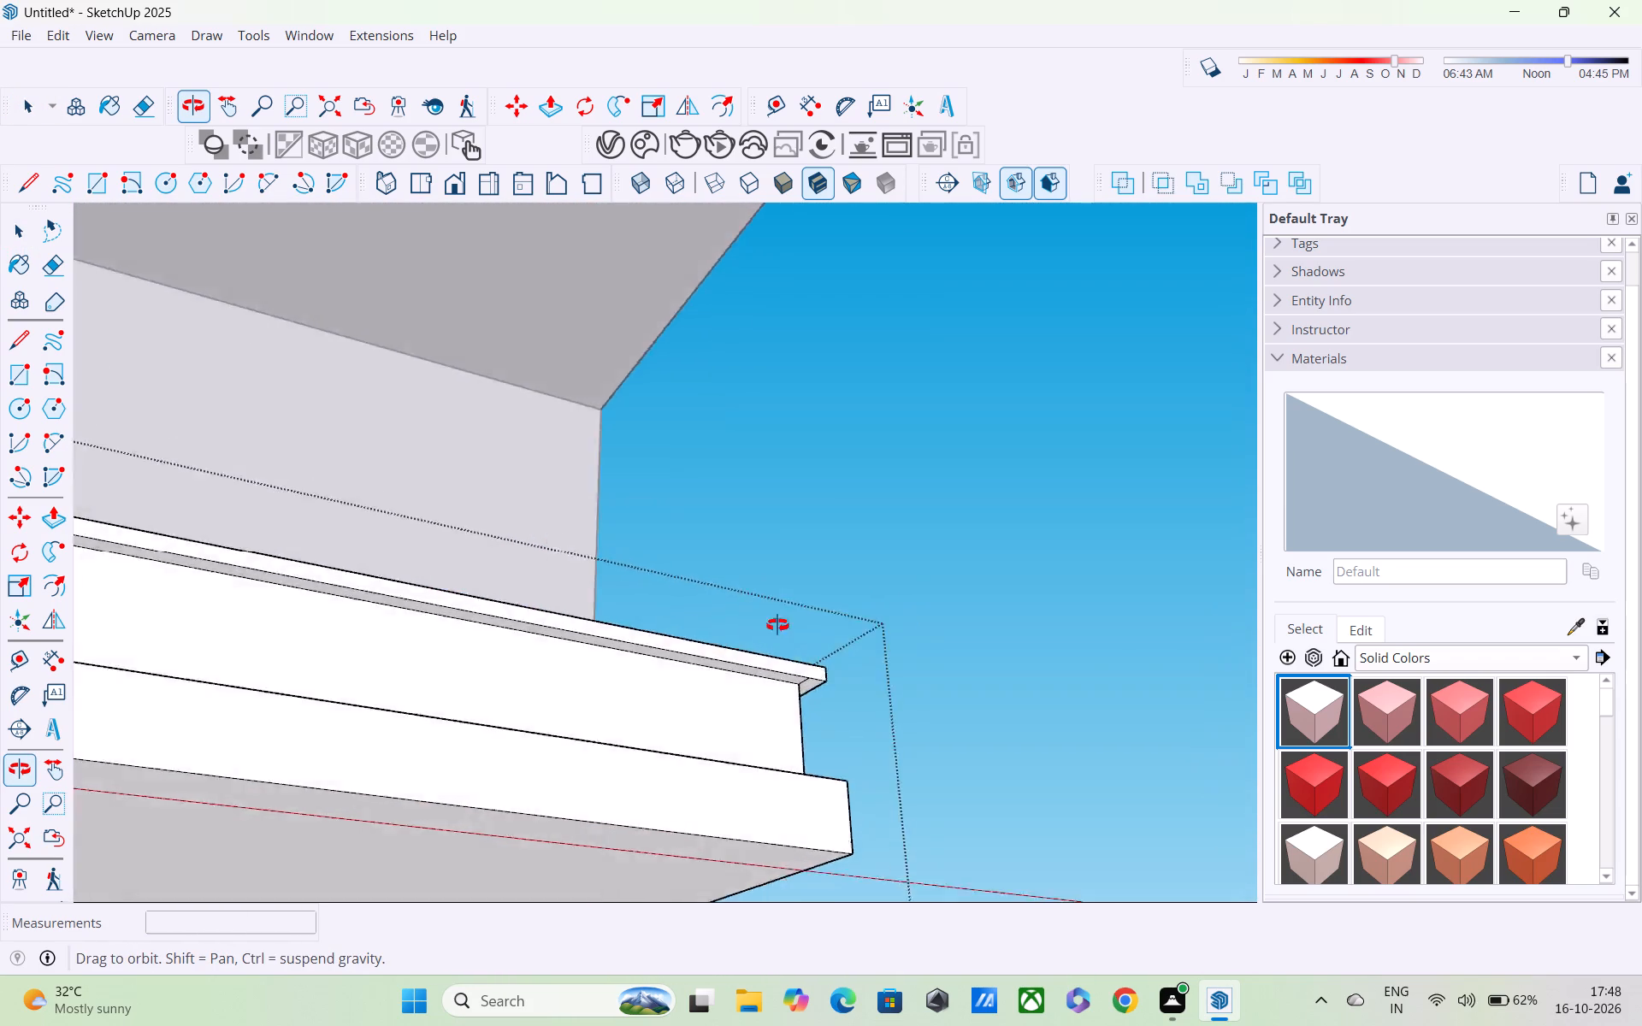
middle_click_drag(777, 625, 385, 902)
scroll(512, 709, "down", 1)
middle_click_drag(517, 707, 359, 896)
scroll(512, 673, "down", 4)
middle_click_drag(670, 635, 680, 551)
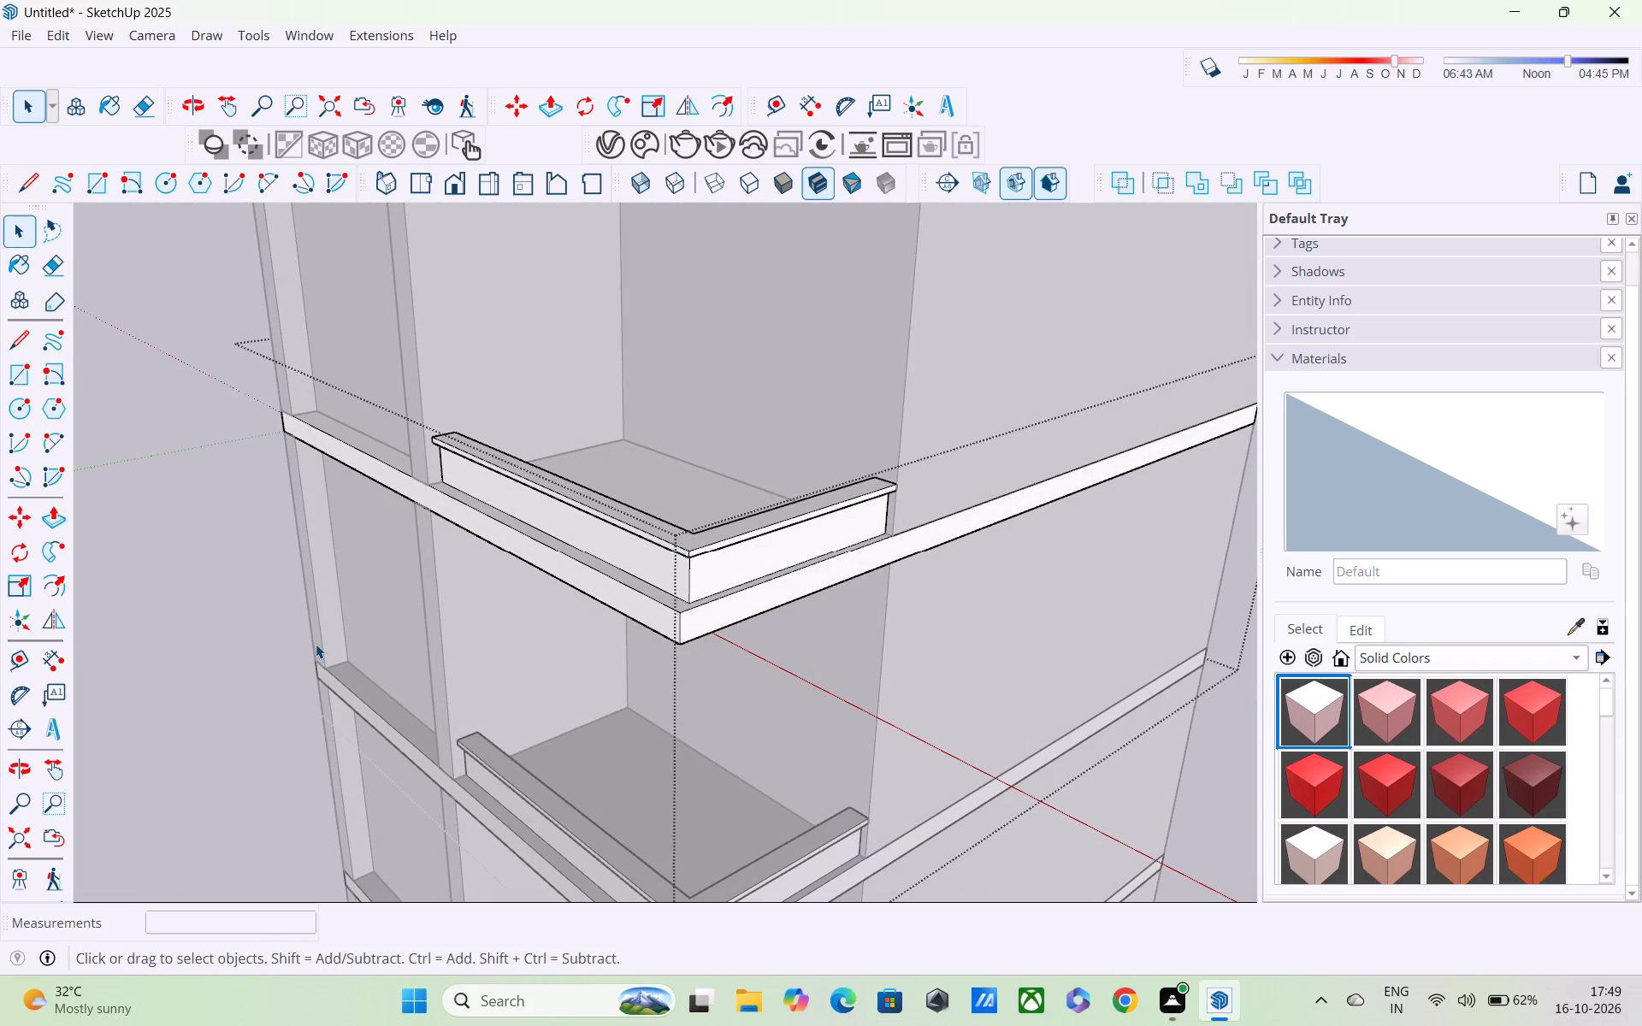
Draw a small rectangle, about 3 7/16" by 3 11/16", on top of the cap near the long side's free end.
middle_click_drag(289, 674, 566, 904, "shift")
scroll(752, 764, "up", 4)
middle_click_drag(768, 741, 581, 685)
scroll(604, 687, "up", 4)
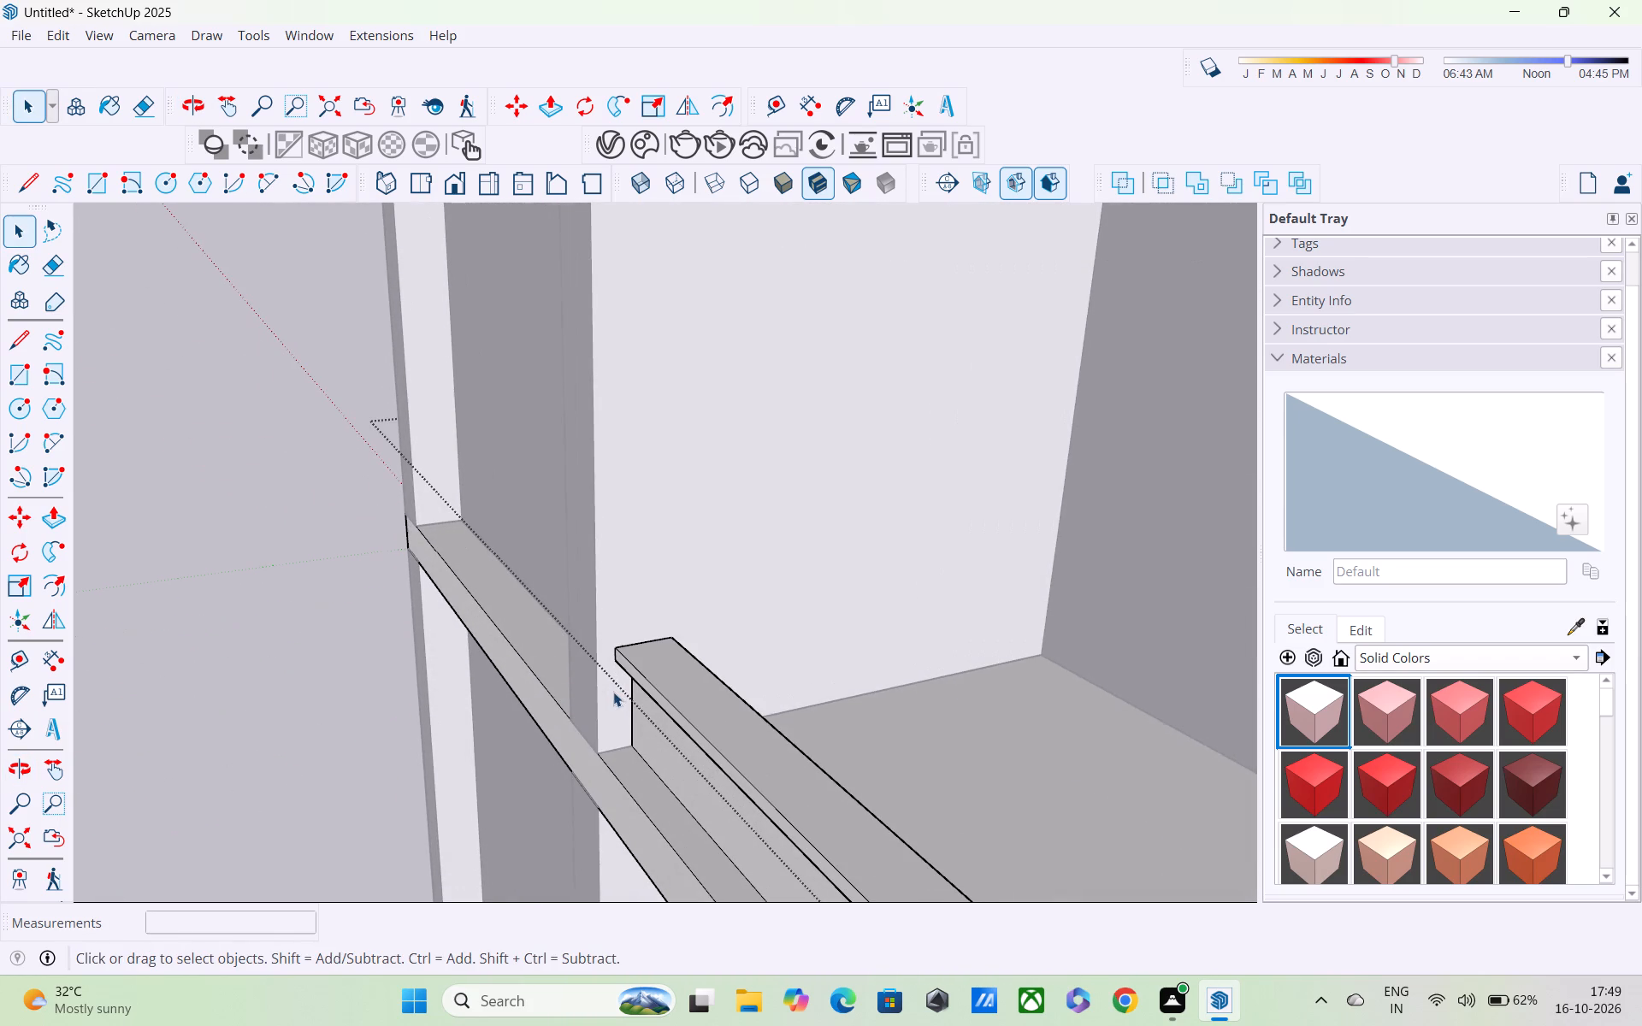
key("r")
scroll(650, 663, "up", 3)
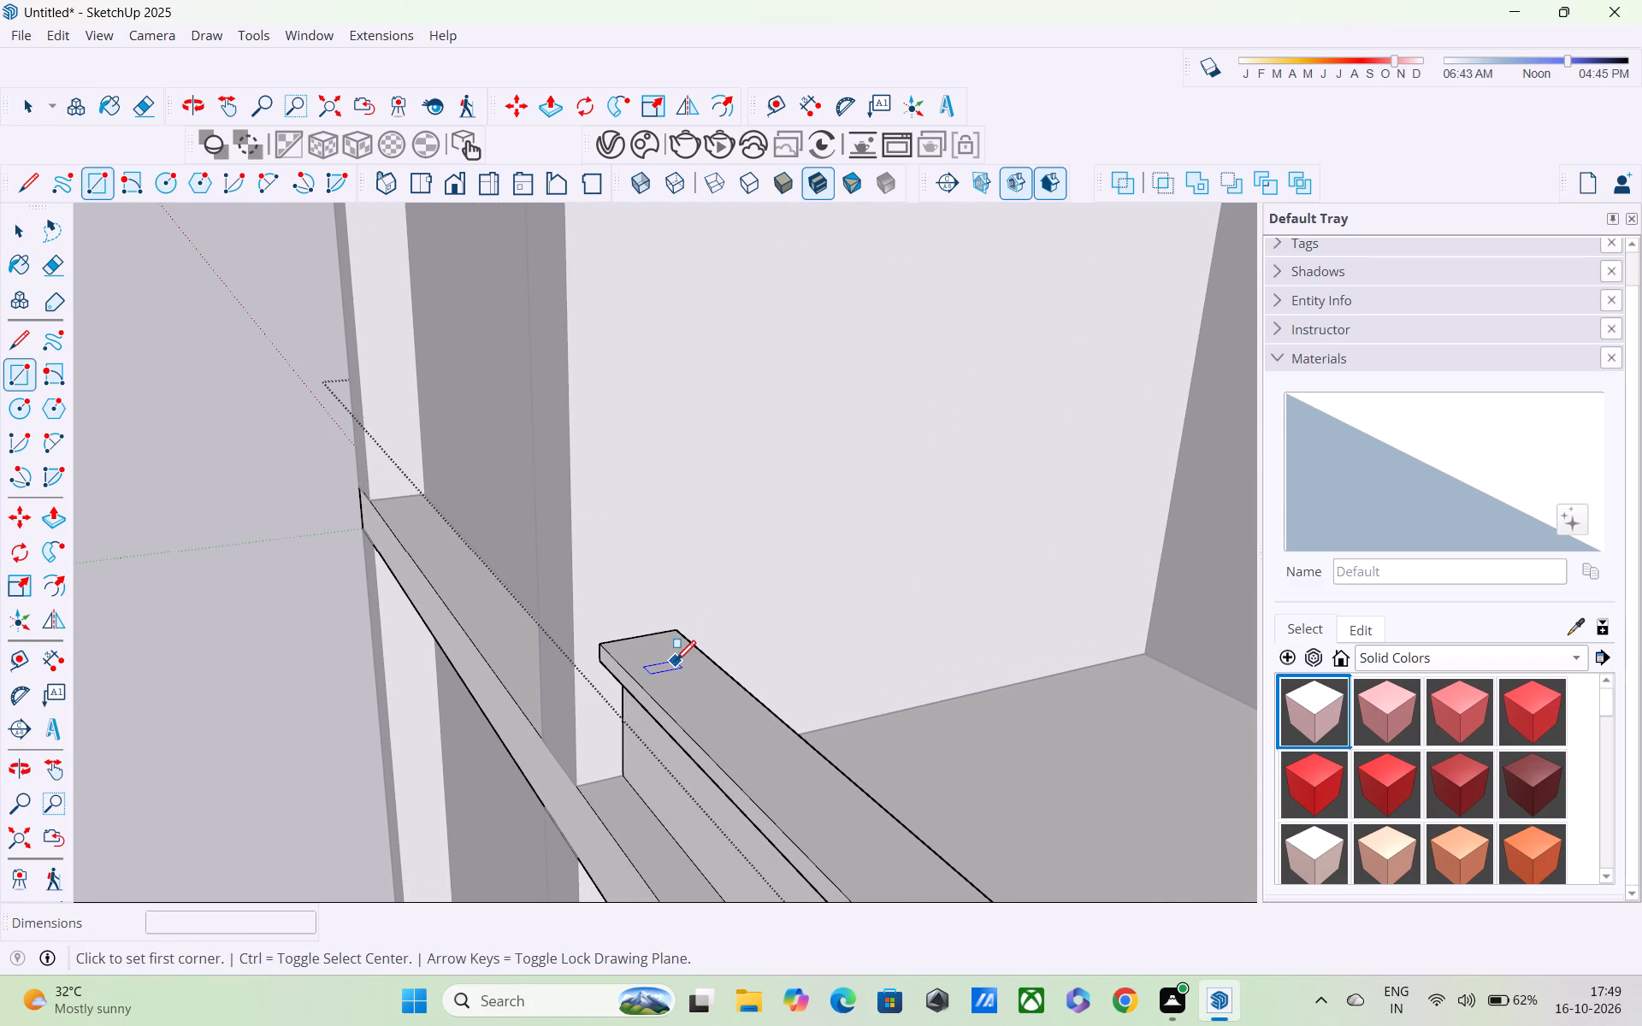
left_click(676, 653)
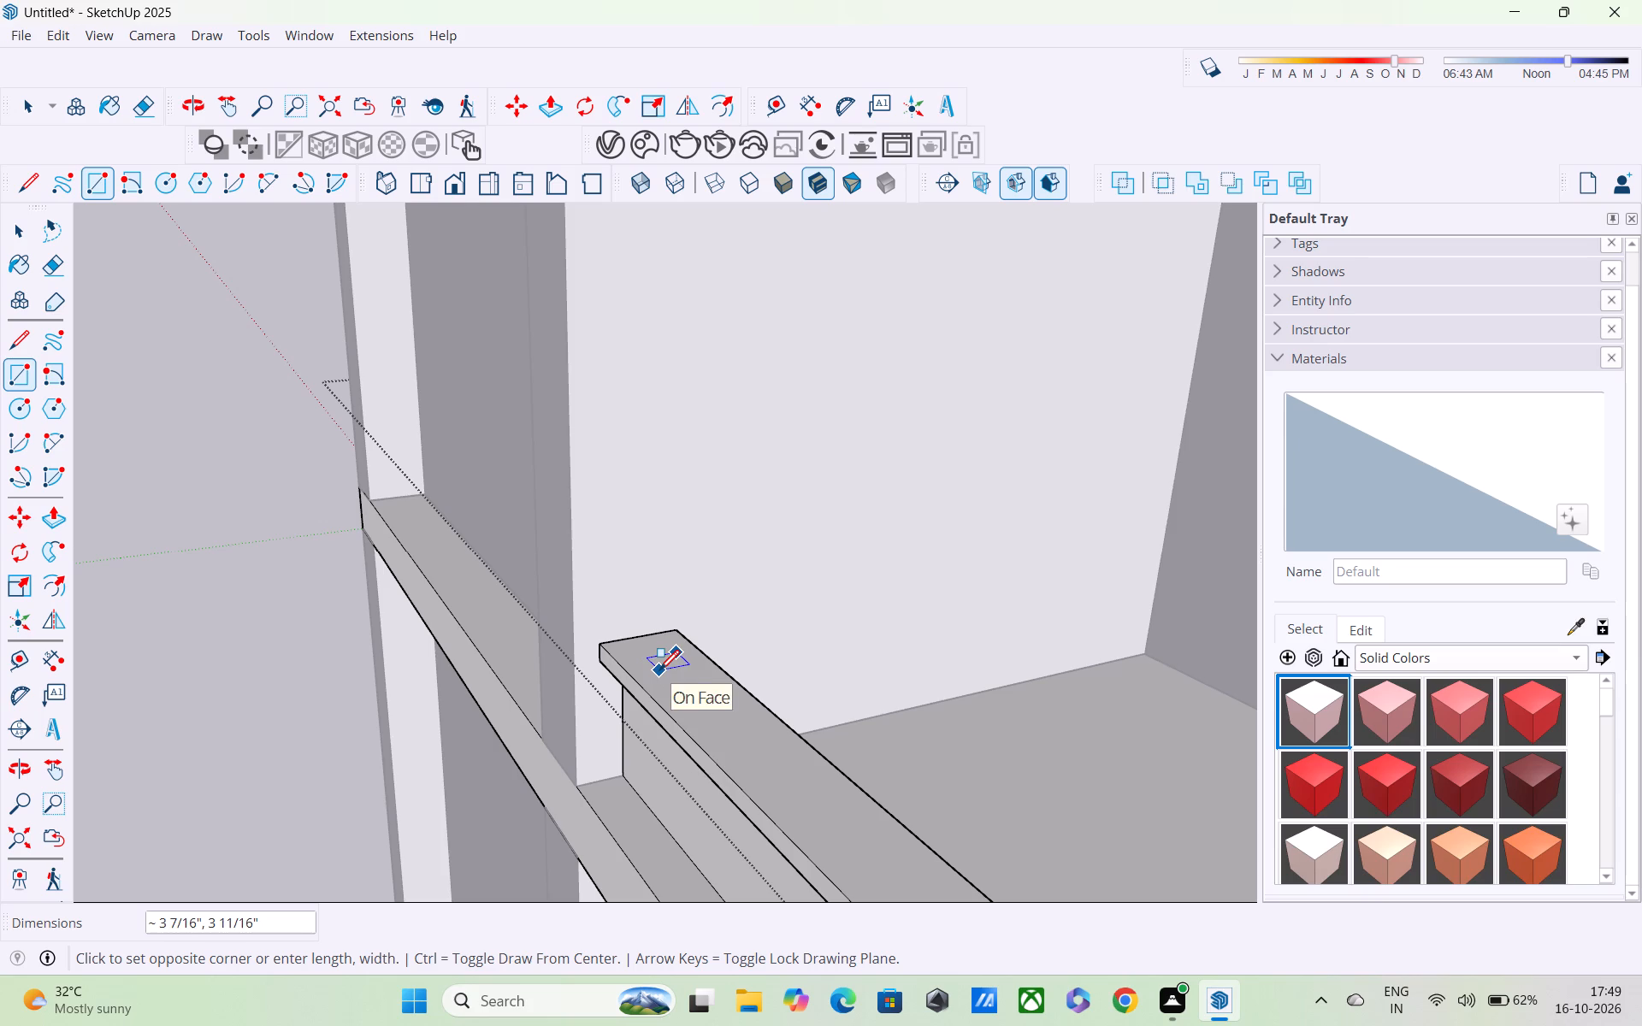
left_click(663, 672)
middle_click_drag(678, 708, 684, 739)
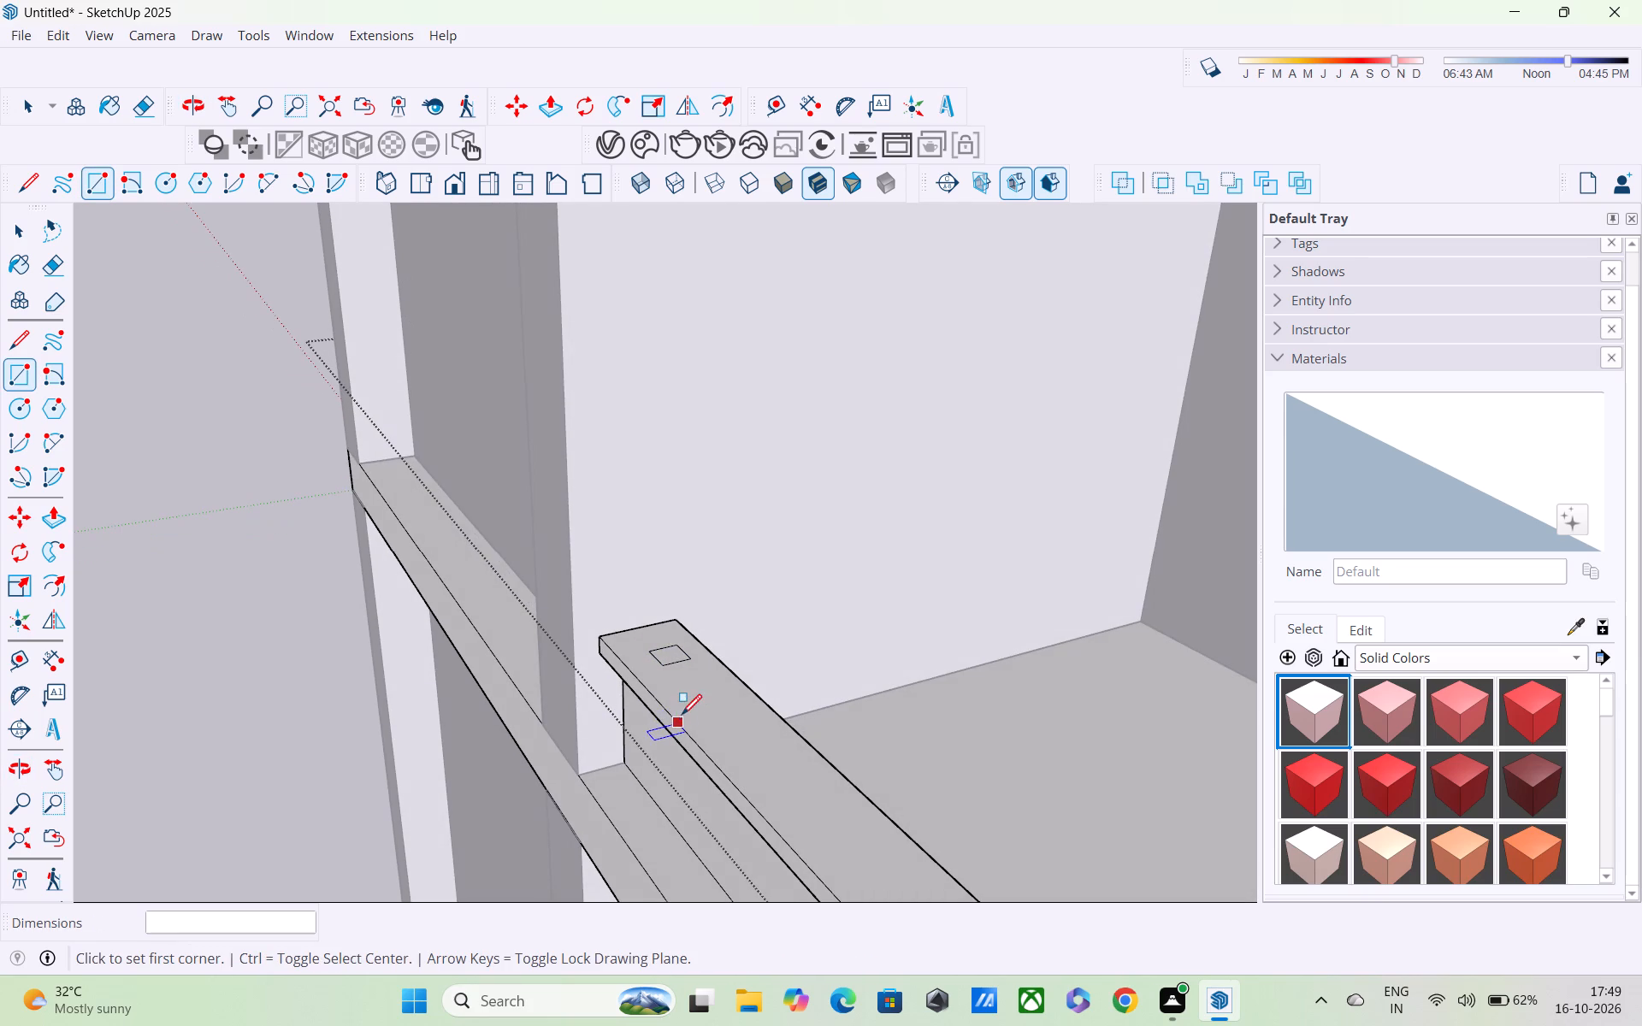
key("space")
Pull the small rectangle on the parapet cap up 1.5' to form a railing post.
scroll(689, 657, "up", 4)
key("p")
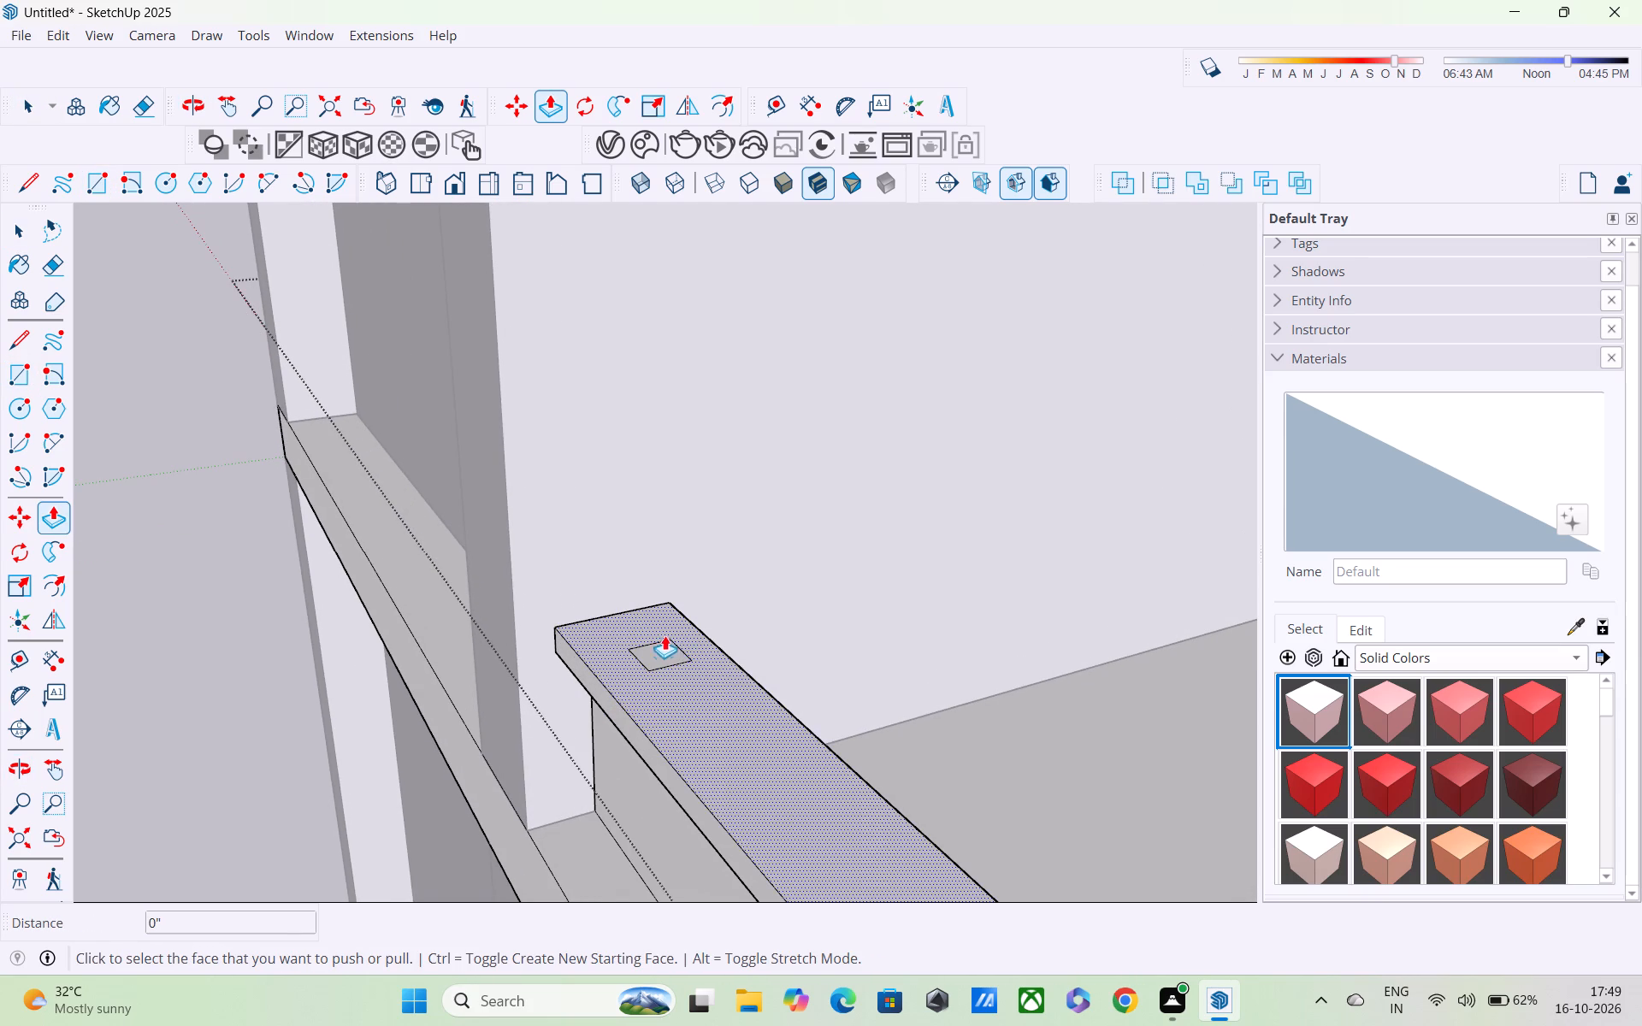
left_click(661, 644)
scroll(675, 591, "down", 12)
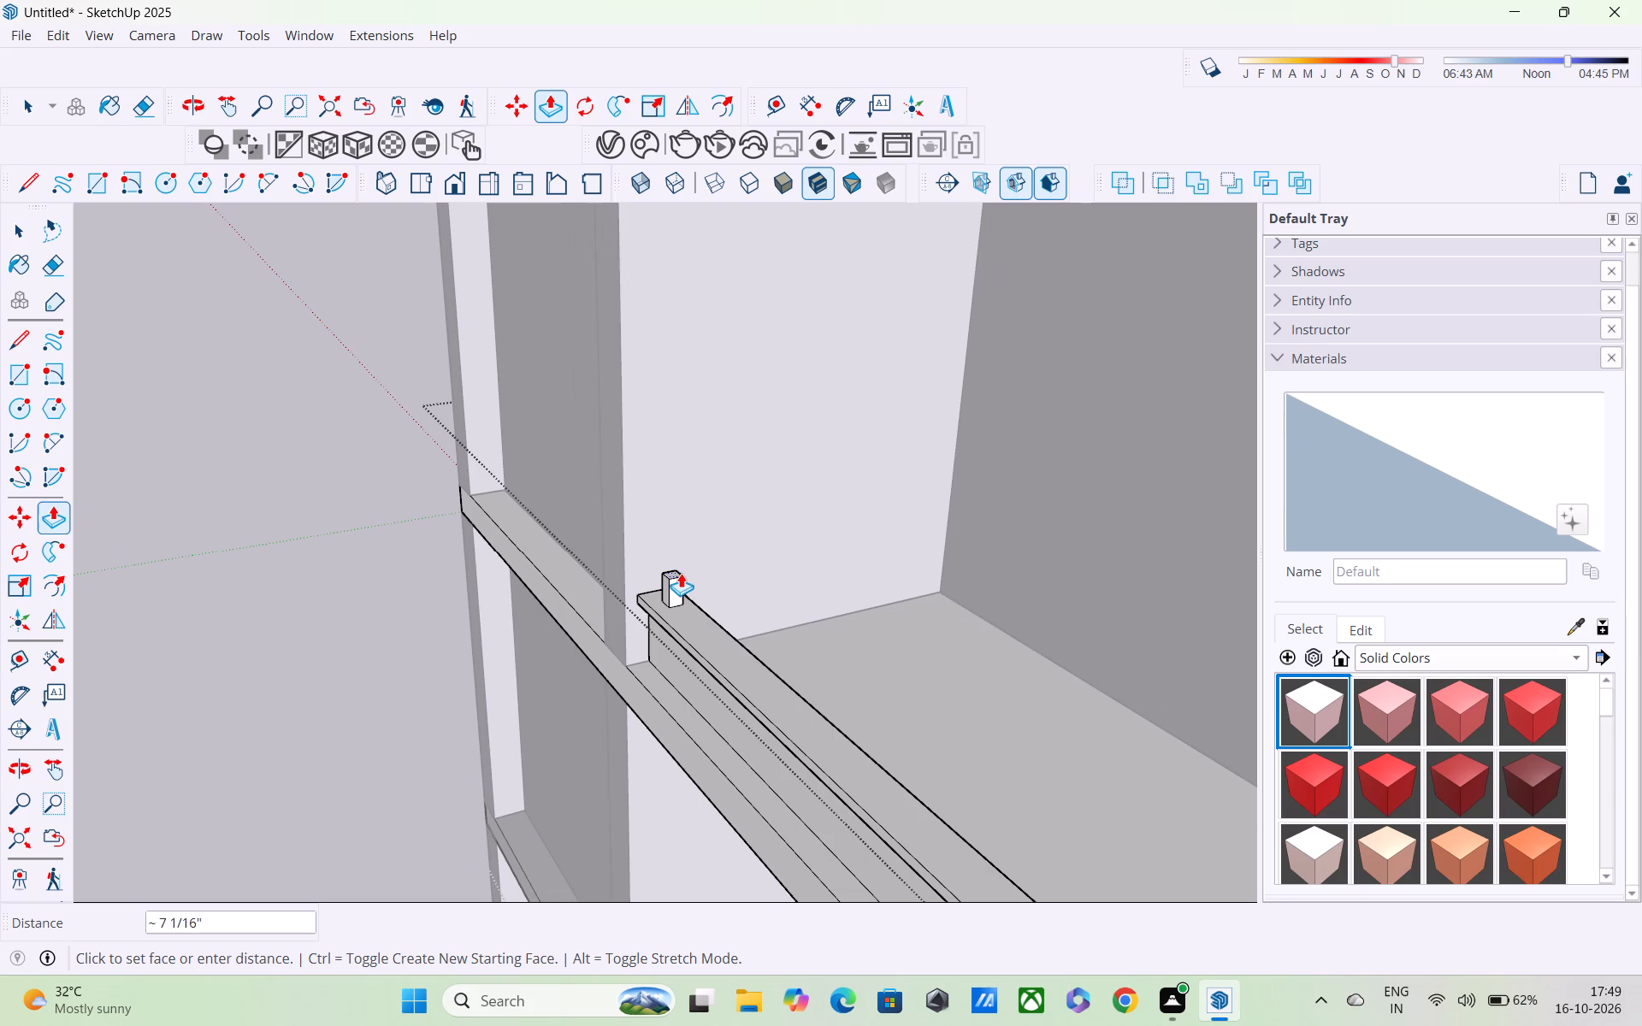
middle_click_drag(674, 569, 686, 682, "shift")
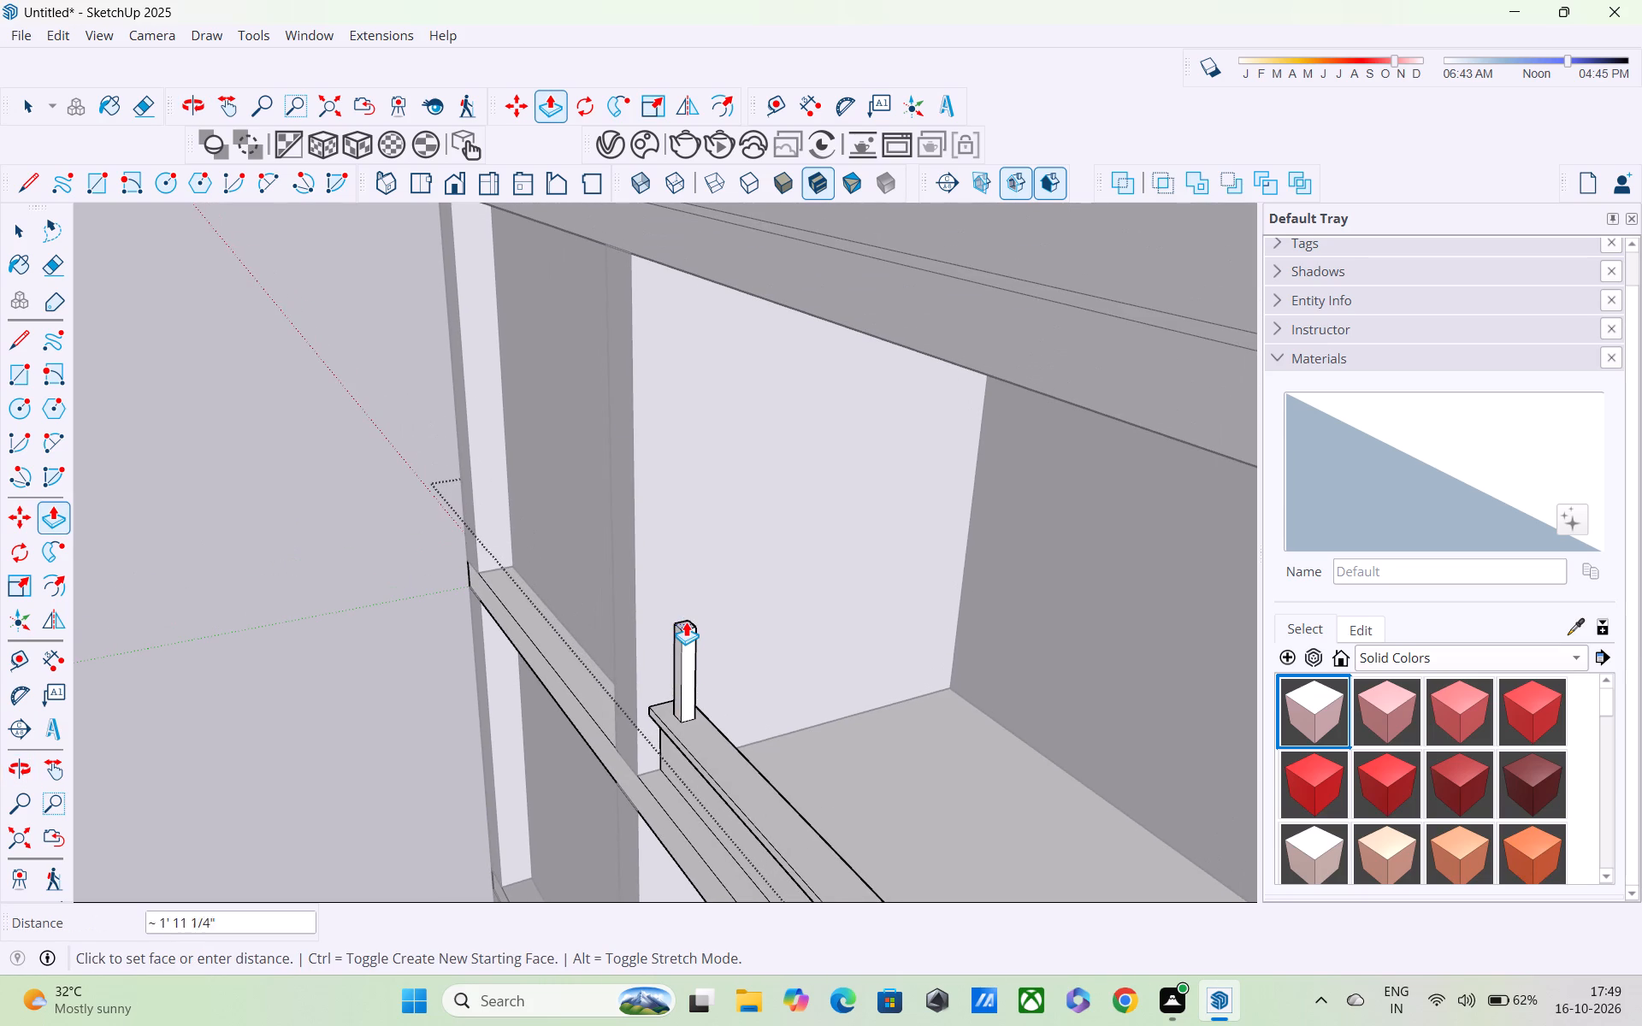
type("10")
key("BackSpace")
type(".5'")
key("Return")
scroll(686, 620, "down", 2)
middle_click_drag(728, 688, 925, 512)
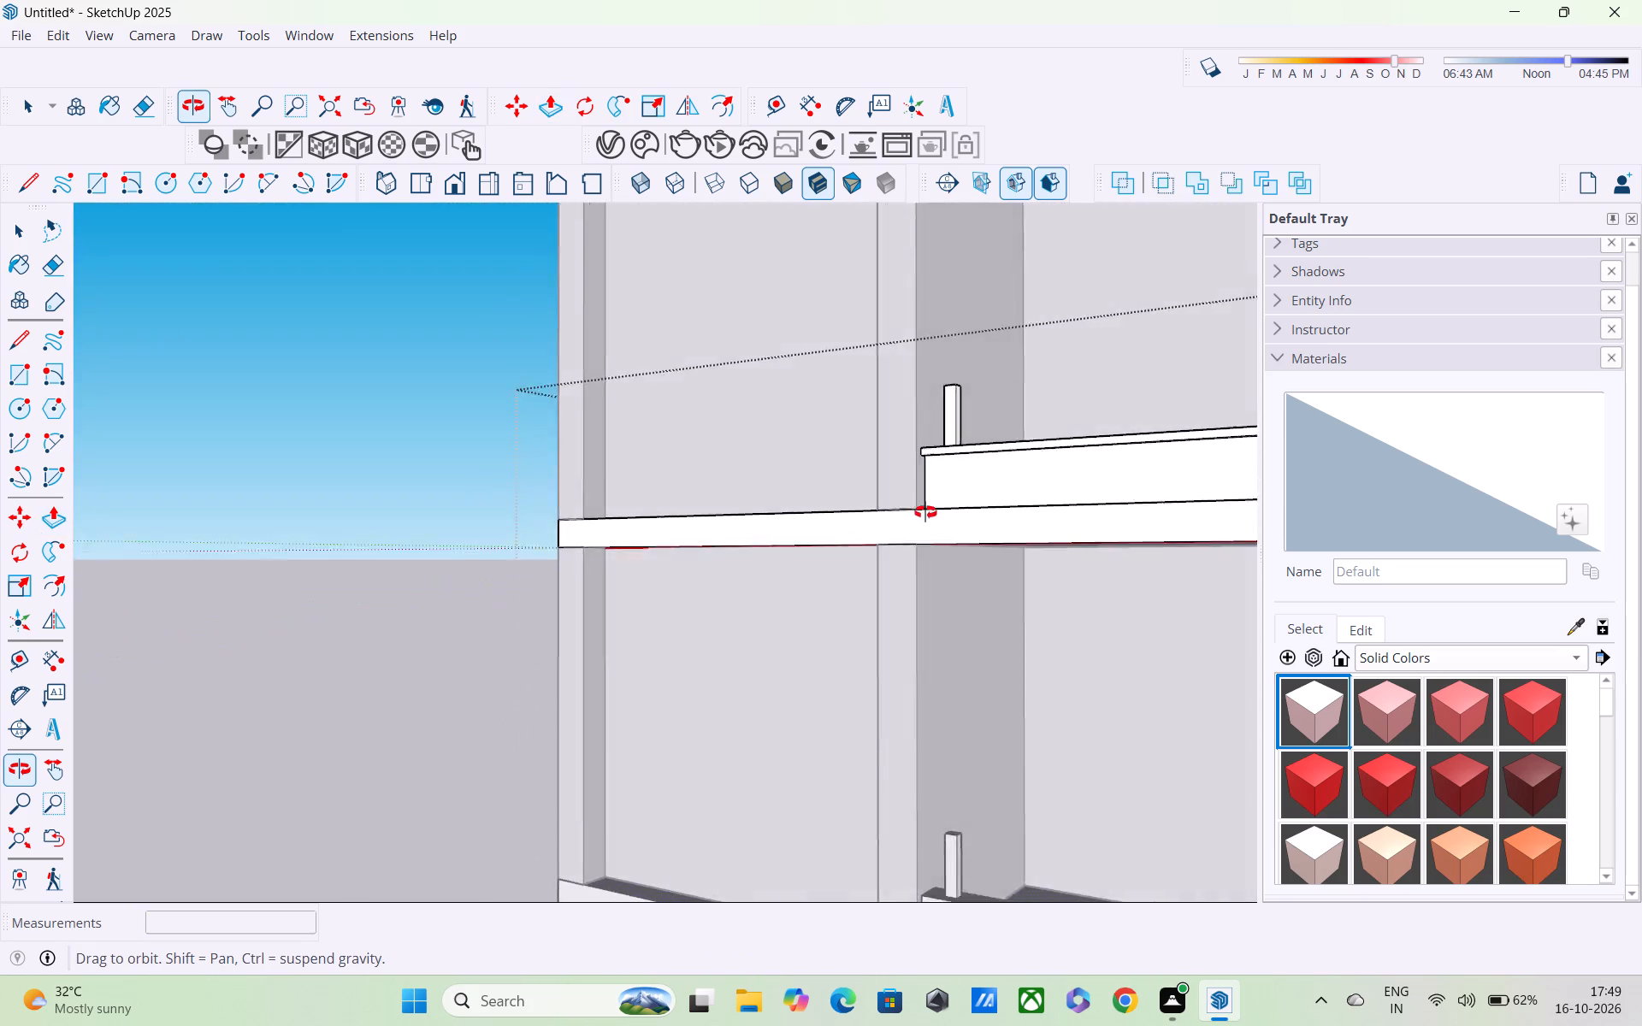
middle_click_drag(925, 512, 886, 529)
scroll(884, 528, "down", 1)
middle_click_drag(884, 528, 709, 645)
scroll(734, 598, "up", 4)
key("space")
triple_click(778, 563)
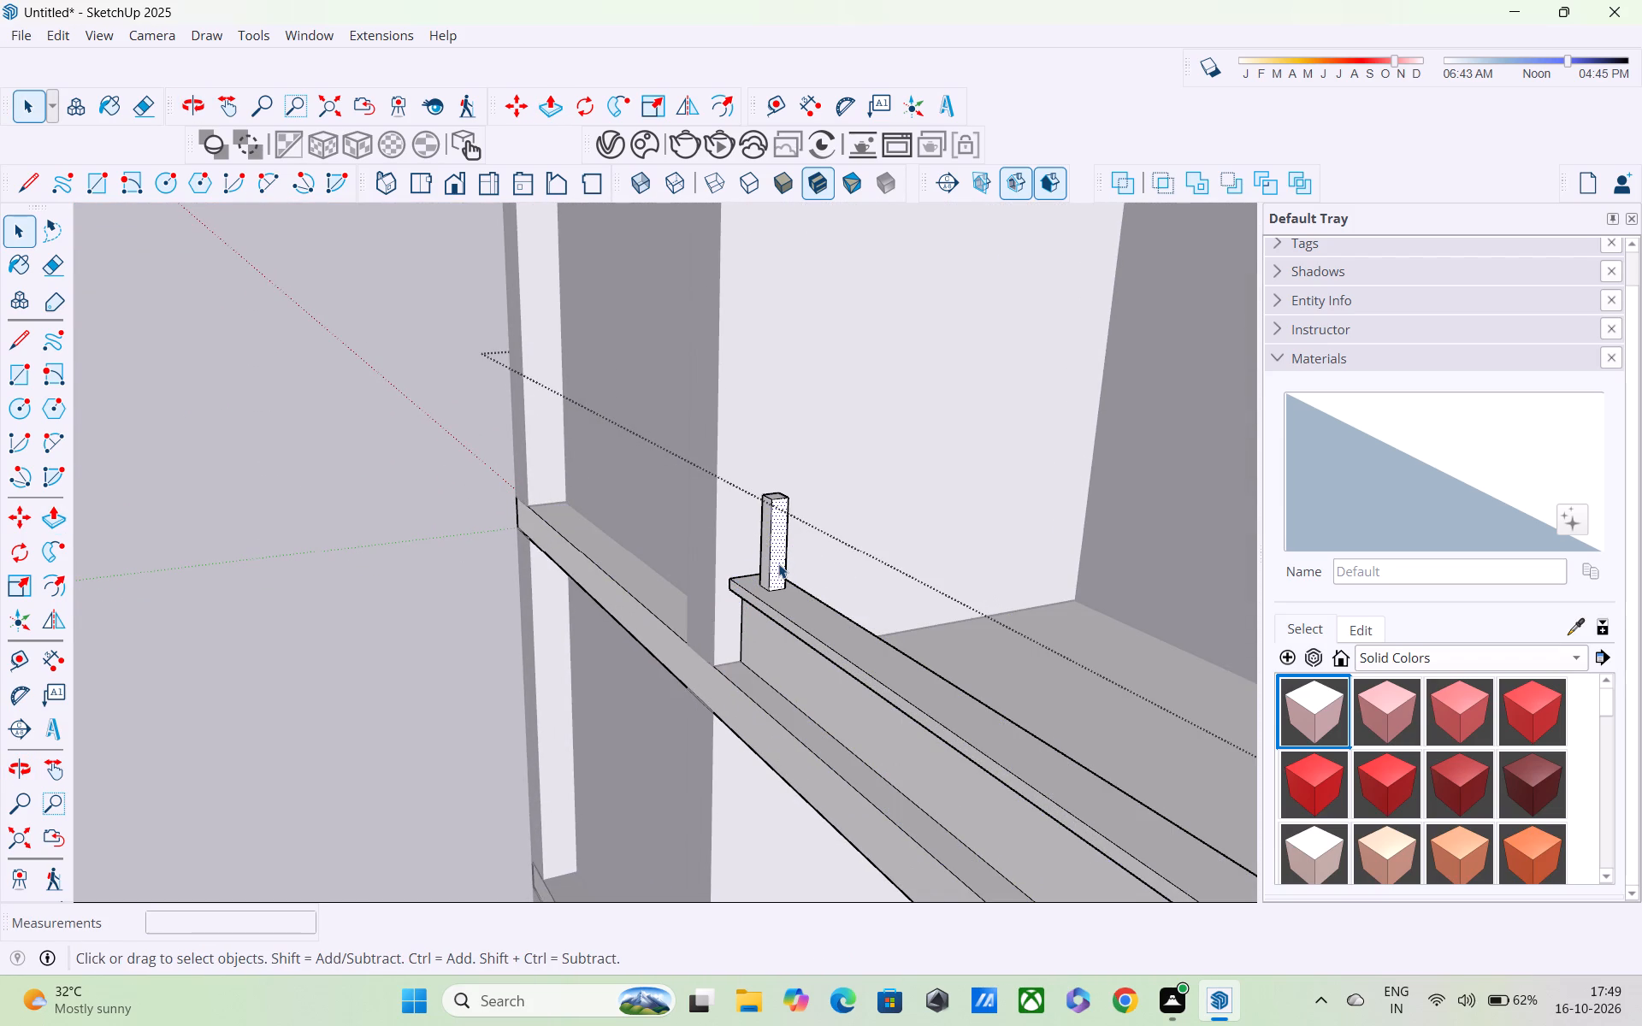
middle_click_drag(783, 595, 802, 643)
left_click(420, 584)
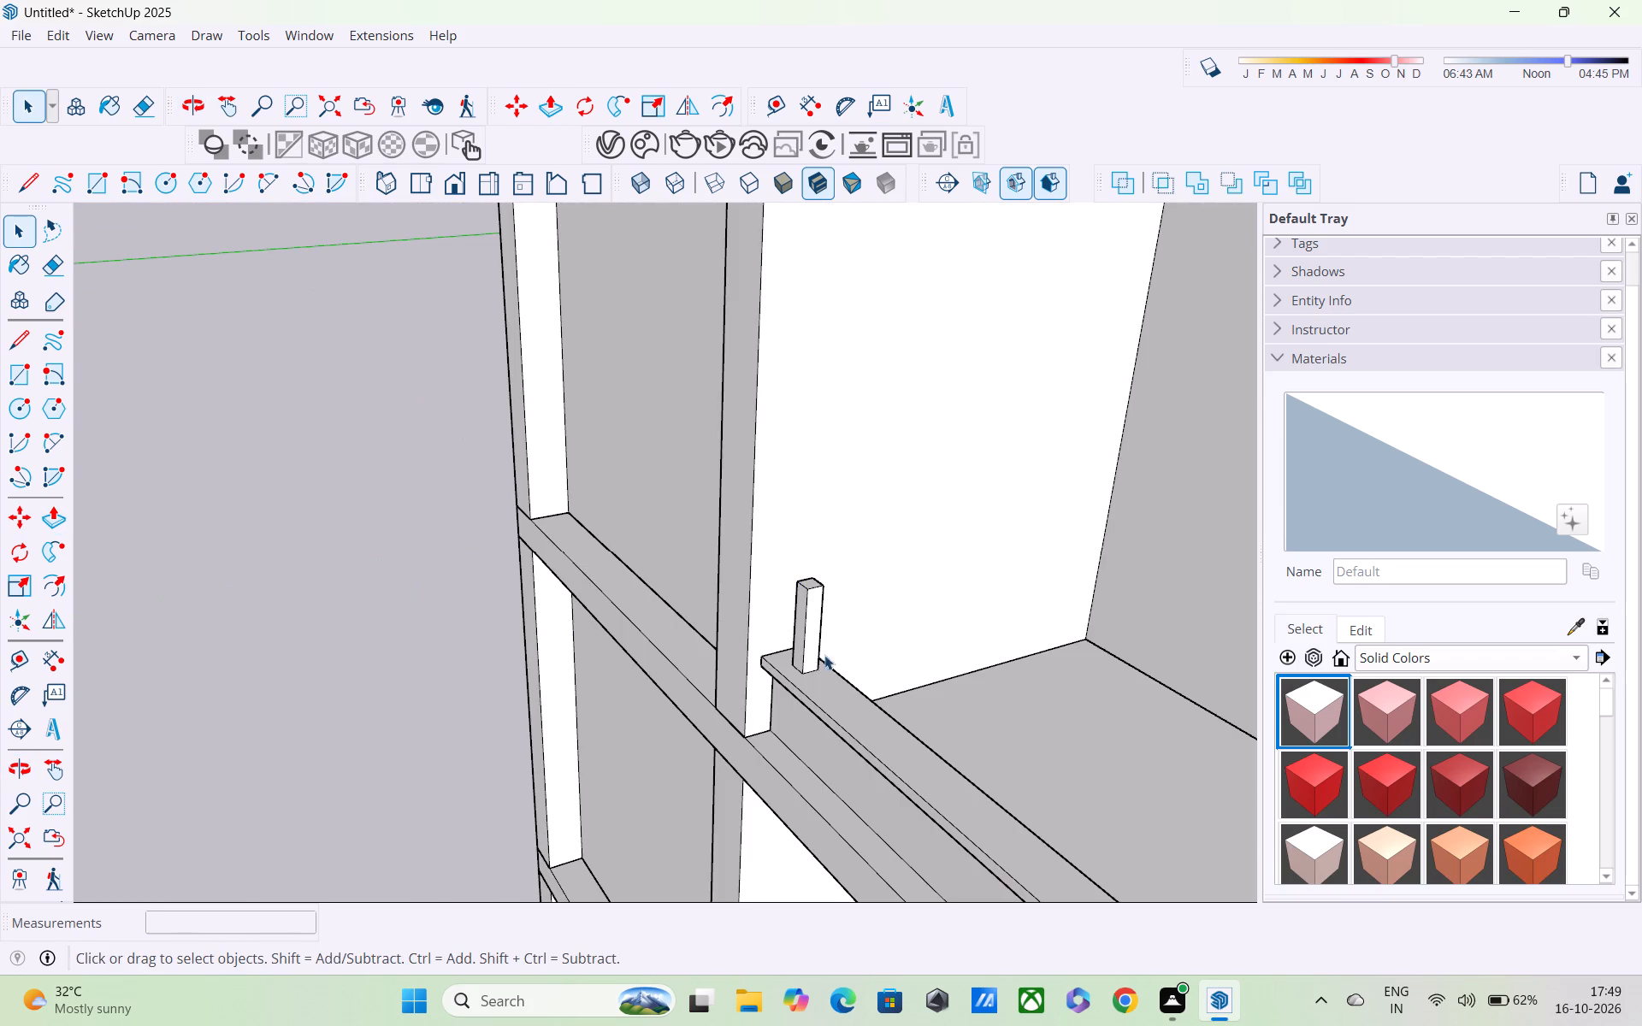
Reopen the floor for editing and select the railing post's top and all its side faces with their edges.
scroll(823, 595, "up", 4)
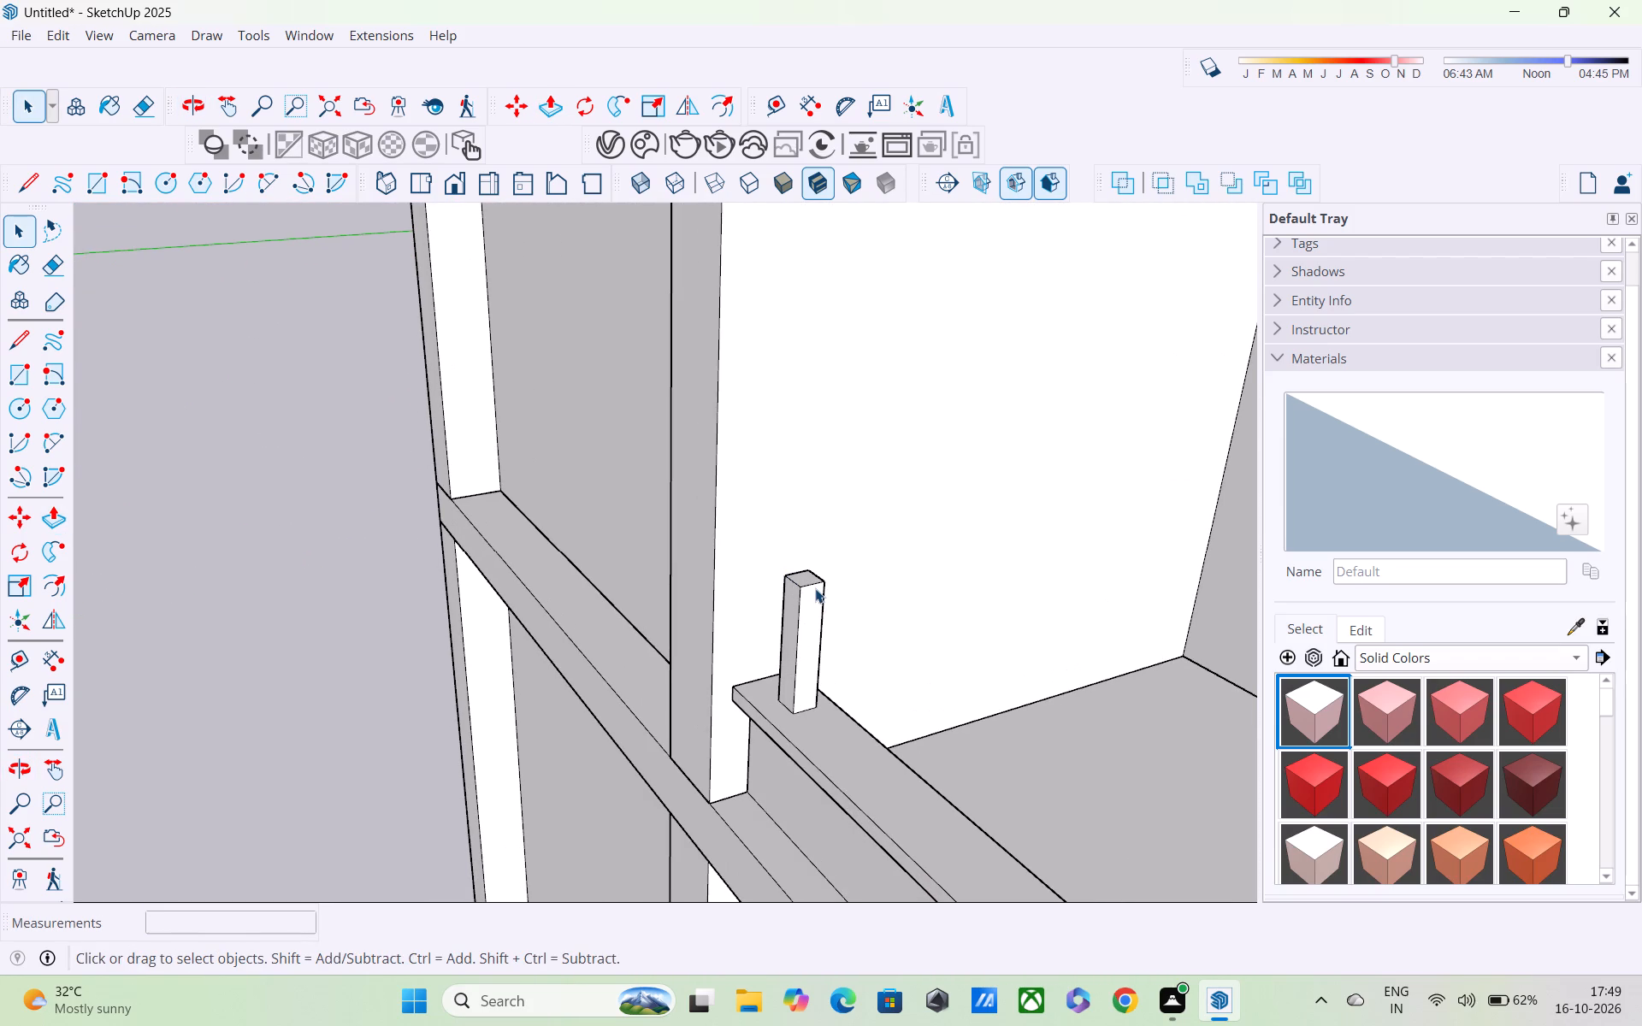
double_click(815, 588)
middle_click_drag(820, 604, 929, 734)
scroll(1012, 790, "up", 3)
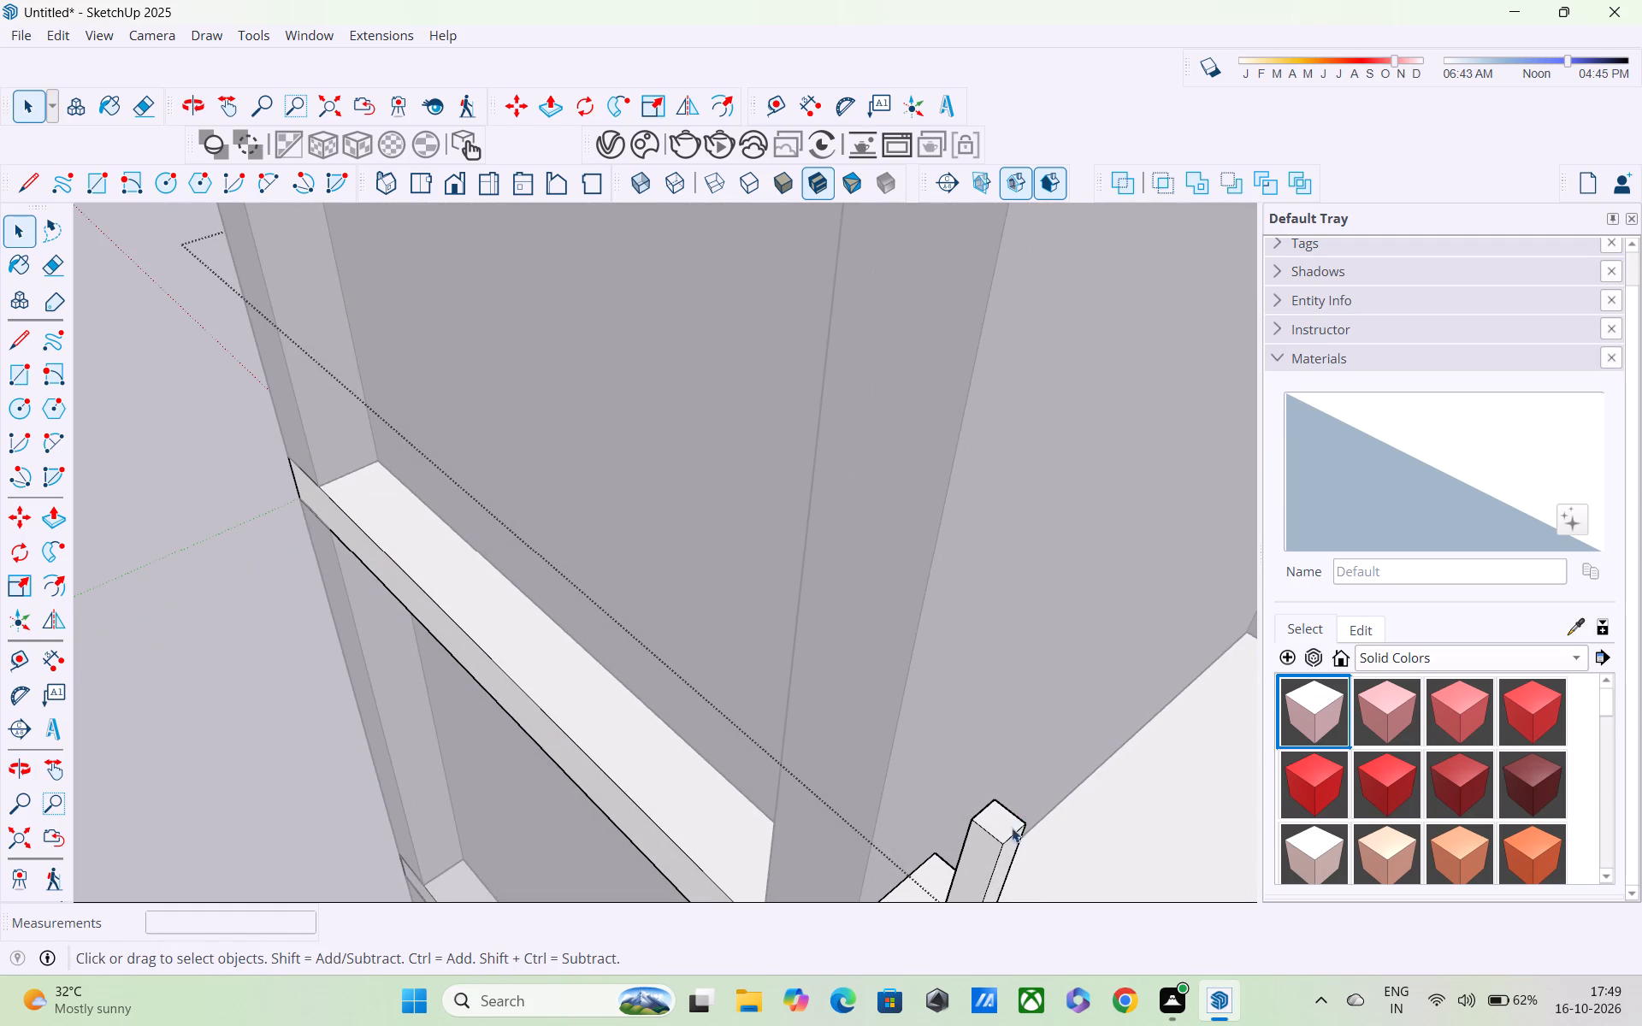
left_click(1001, 850)
double_click(1001, 843)
double_click(1007, 830)
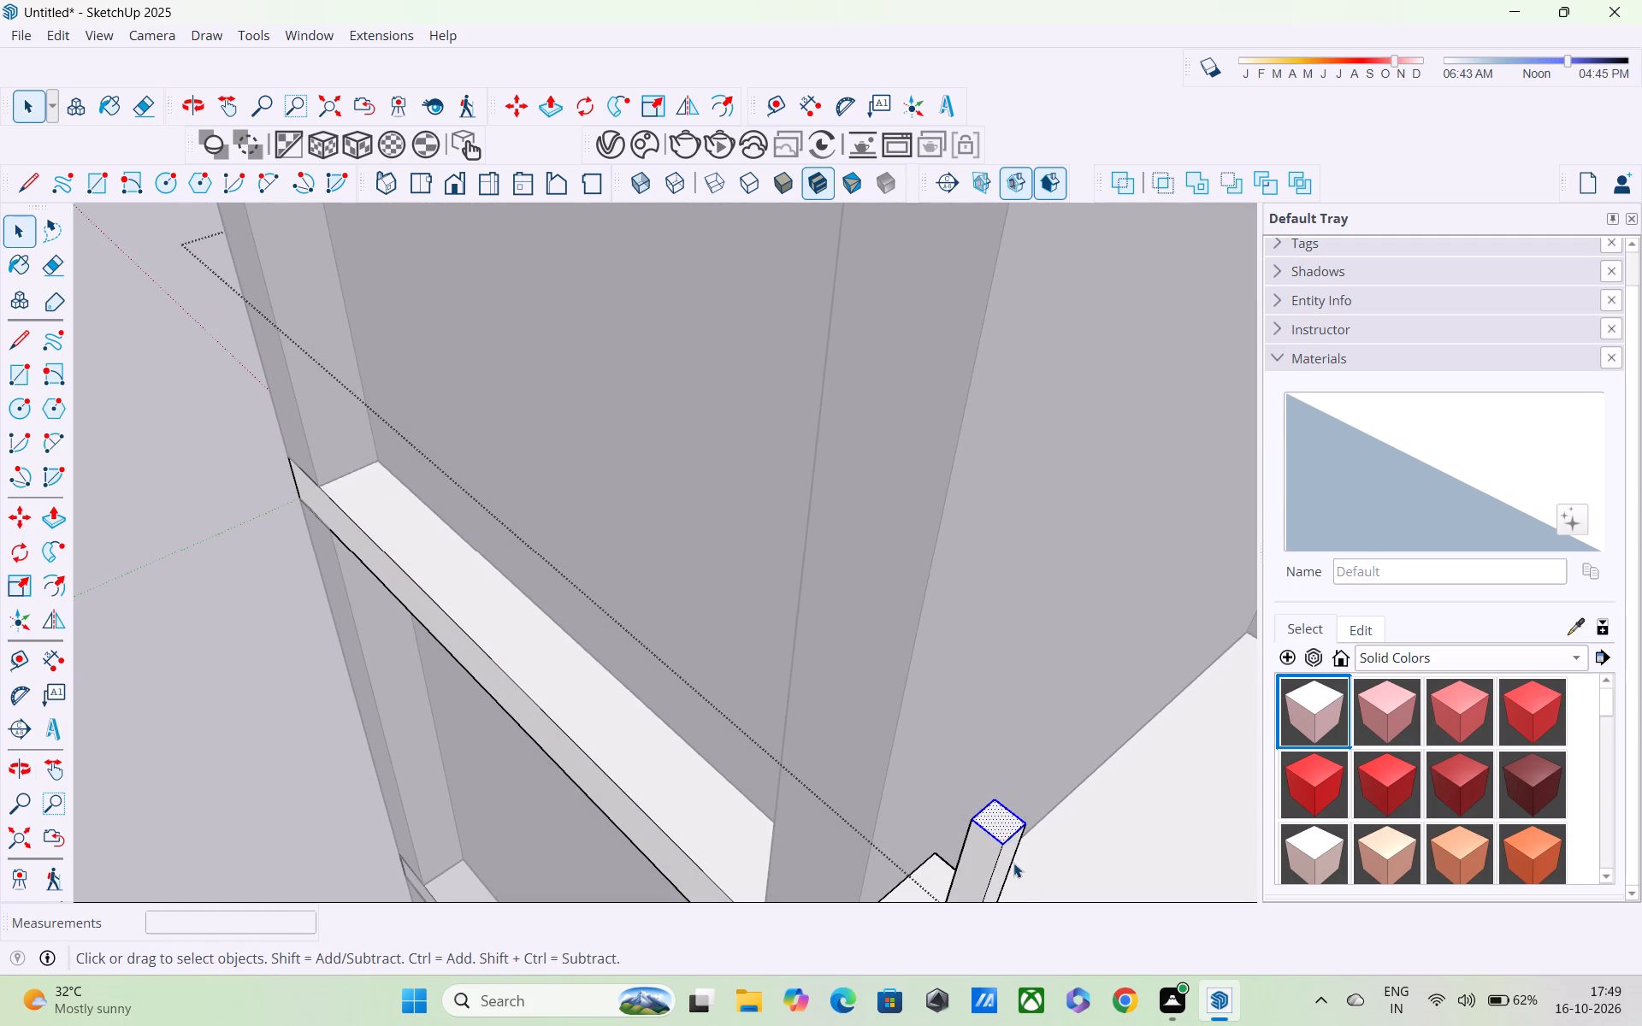
middle_click_drag(997, 851, 949, 632, "shift")
left_click(949, 632, "shift")
double_click(949, 639, "shift")
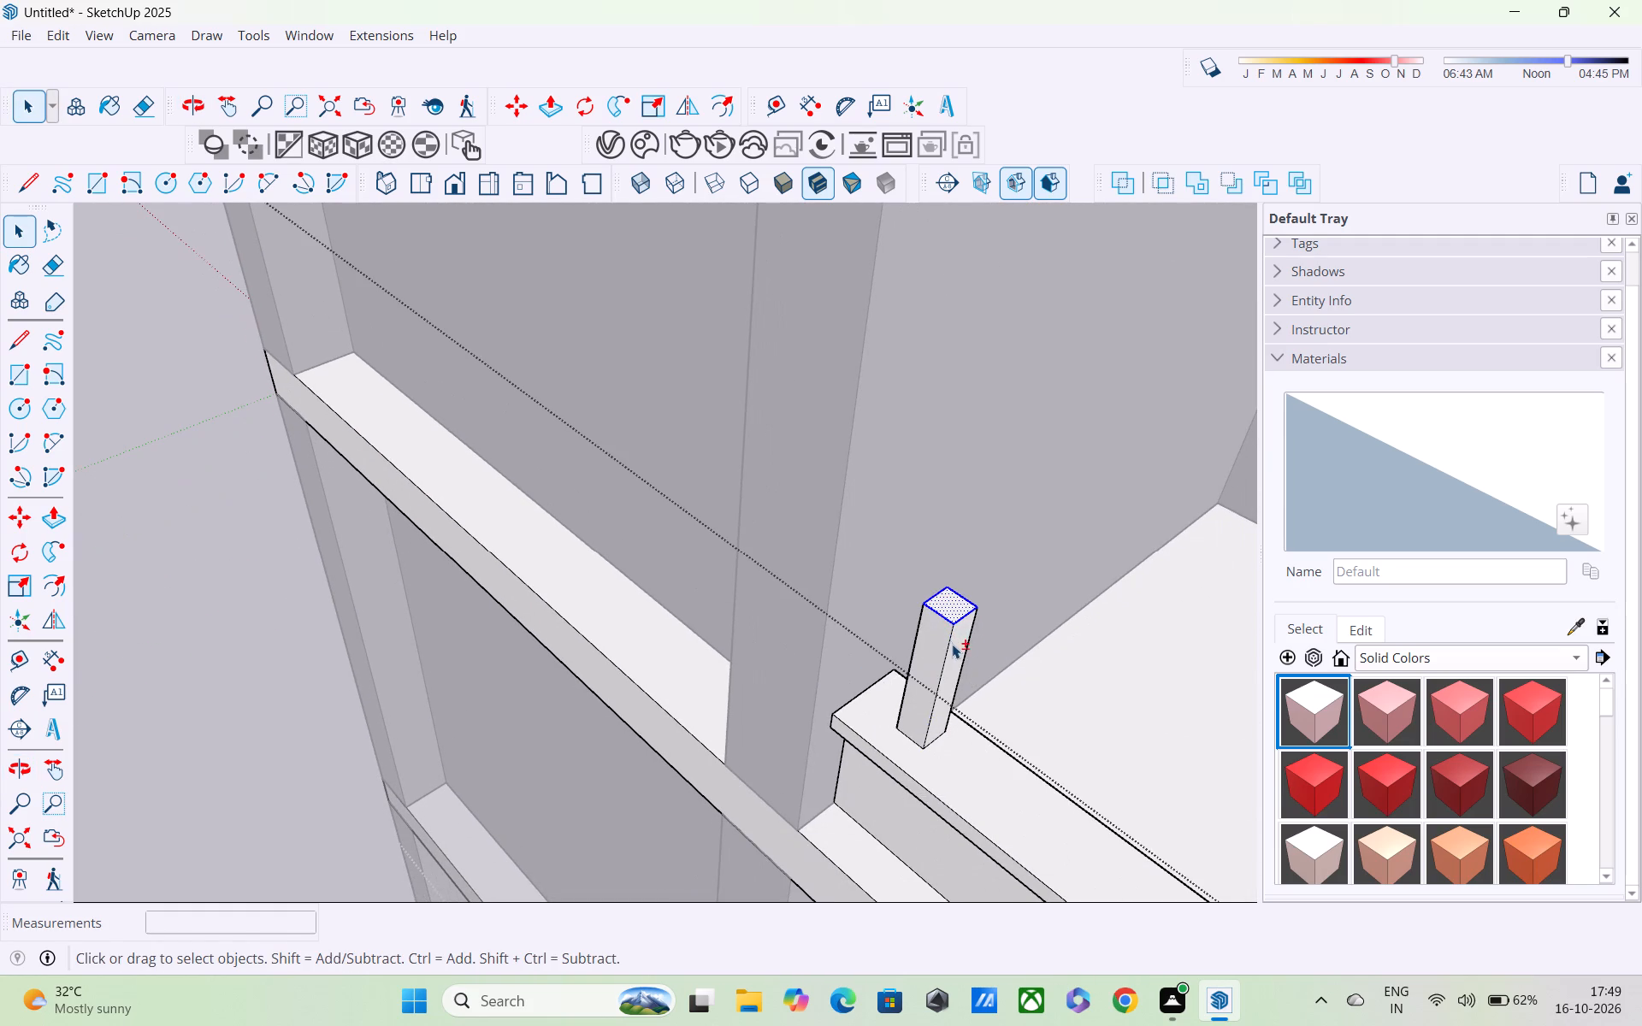
double_click(958, 648, "shift")
double_click(935, 642, "shift")
middle_click_drag(943, 655, 859, 690, "shift")
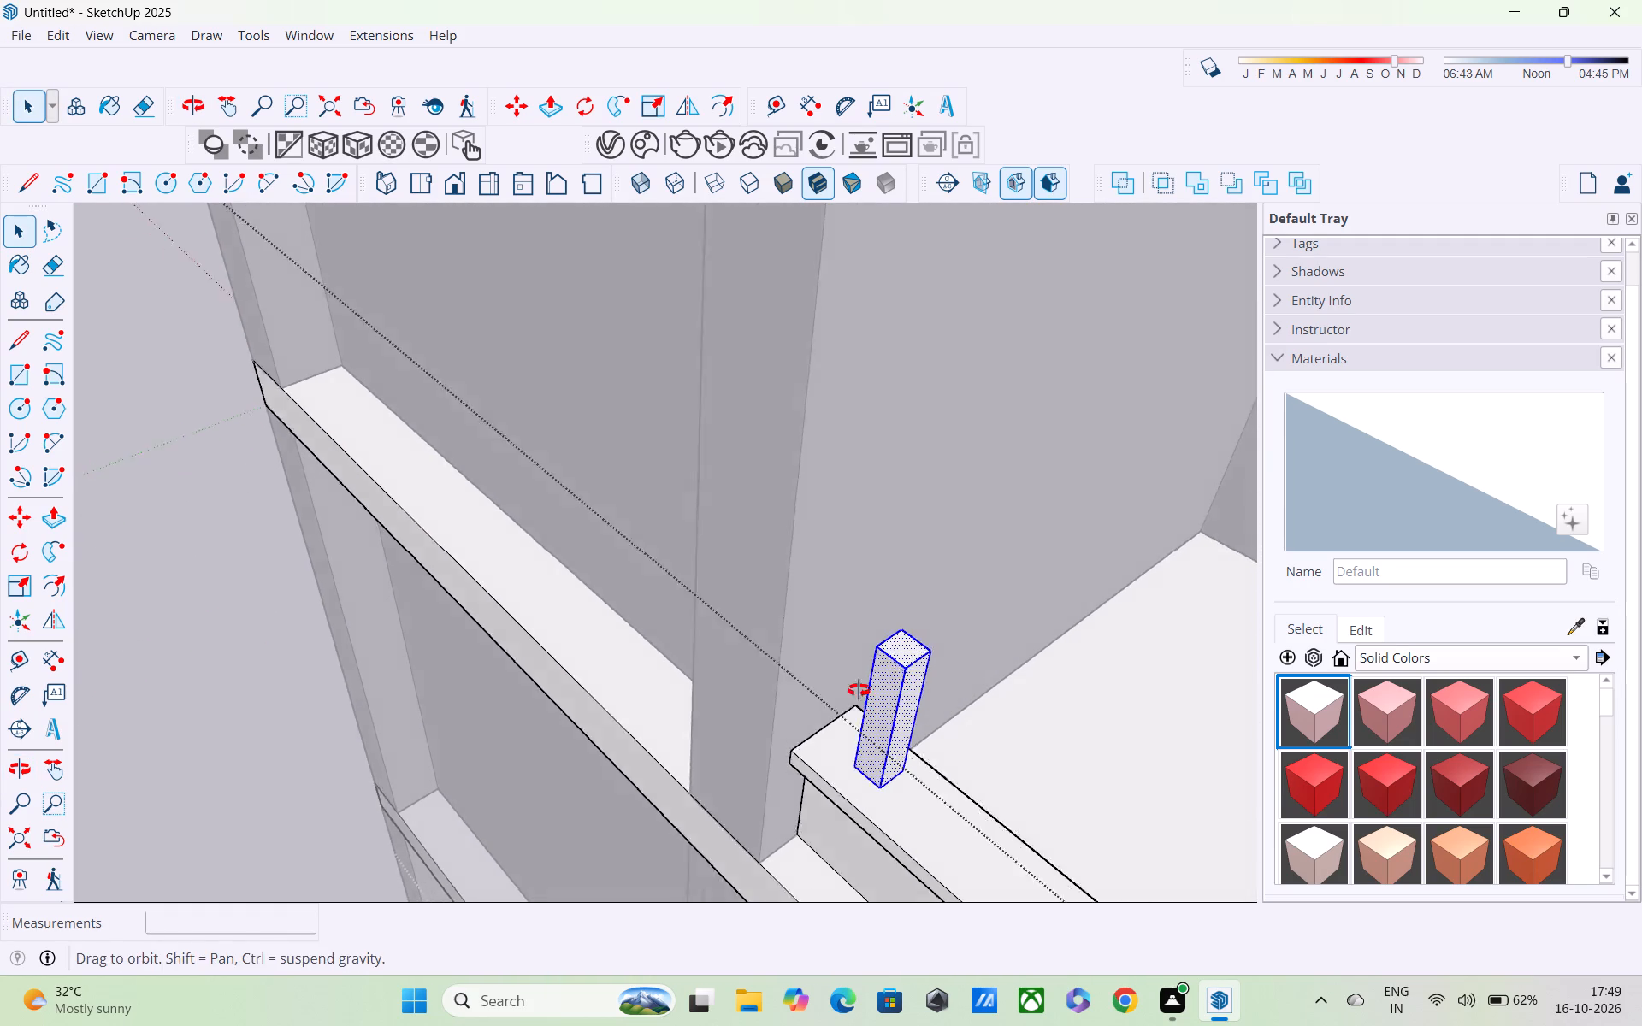
middle_click_drag(859, 690, 591, 670, "shift")
scroll(255, 614, "up", 5)
middle_click_drag(320, 625, 103, 602, "shift")
middle_click_drag(164, 587, 499, 639)
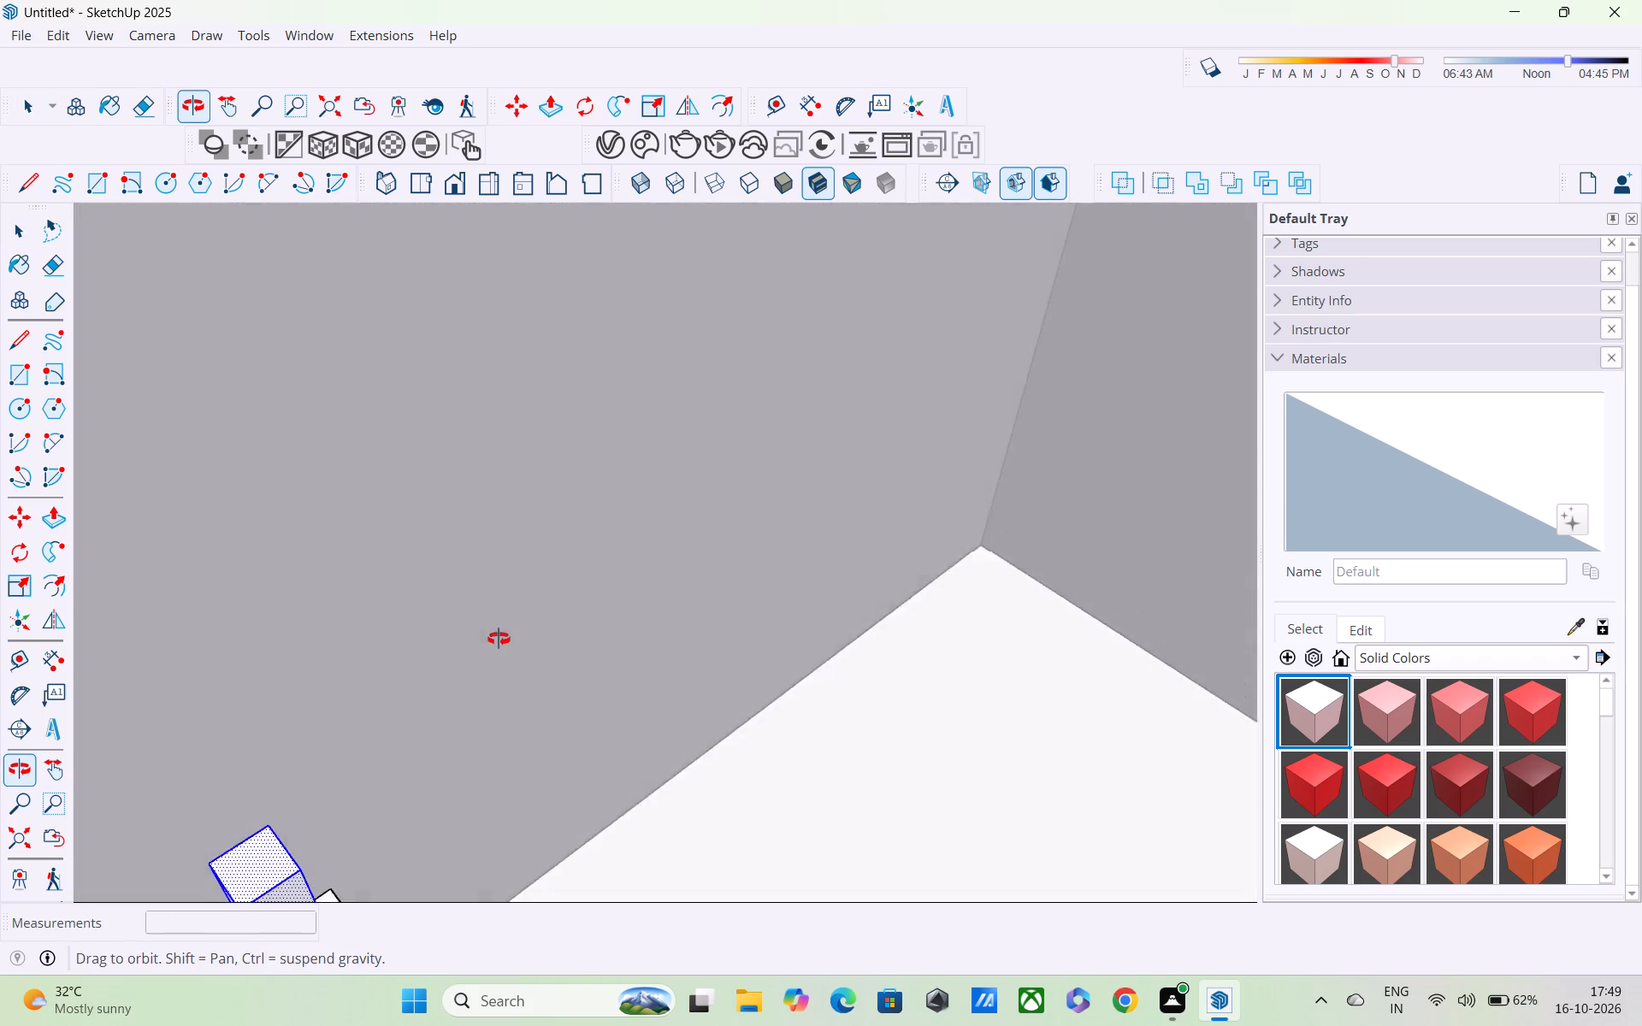
middle_click_drag(499, 639, 475, 574)
scroll(473, 589, "up", 3)
middle_click_drag(464, 634, 700, 424, "shift")
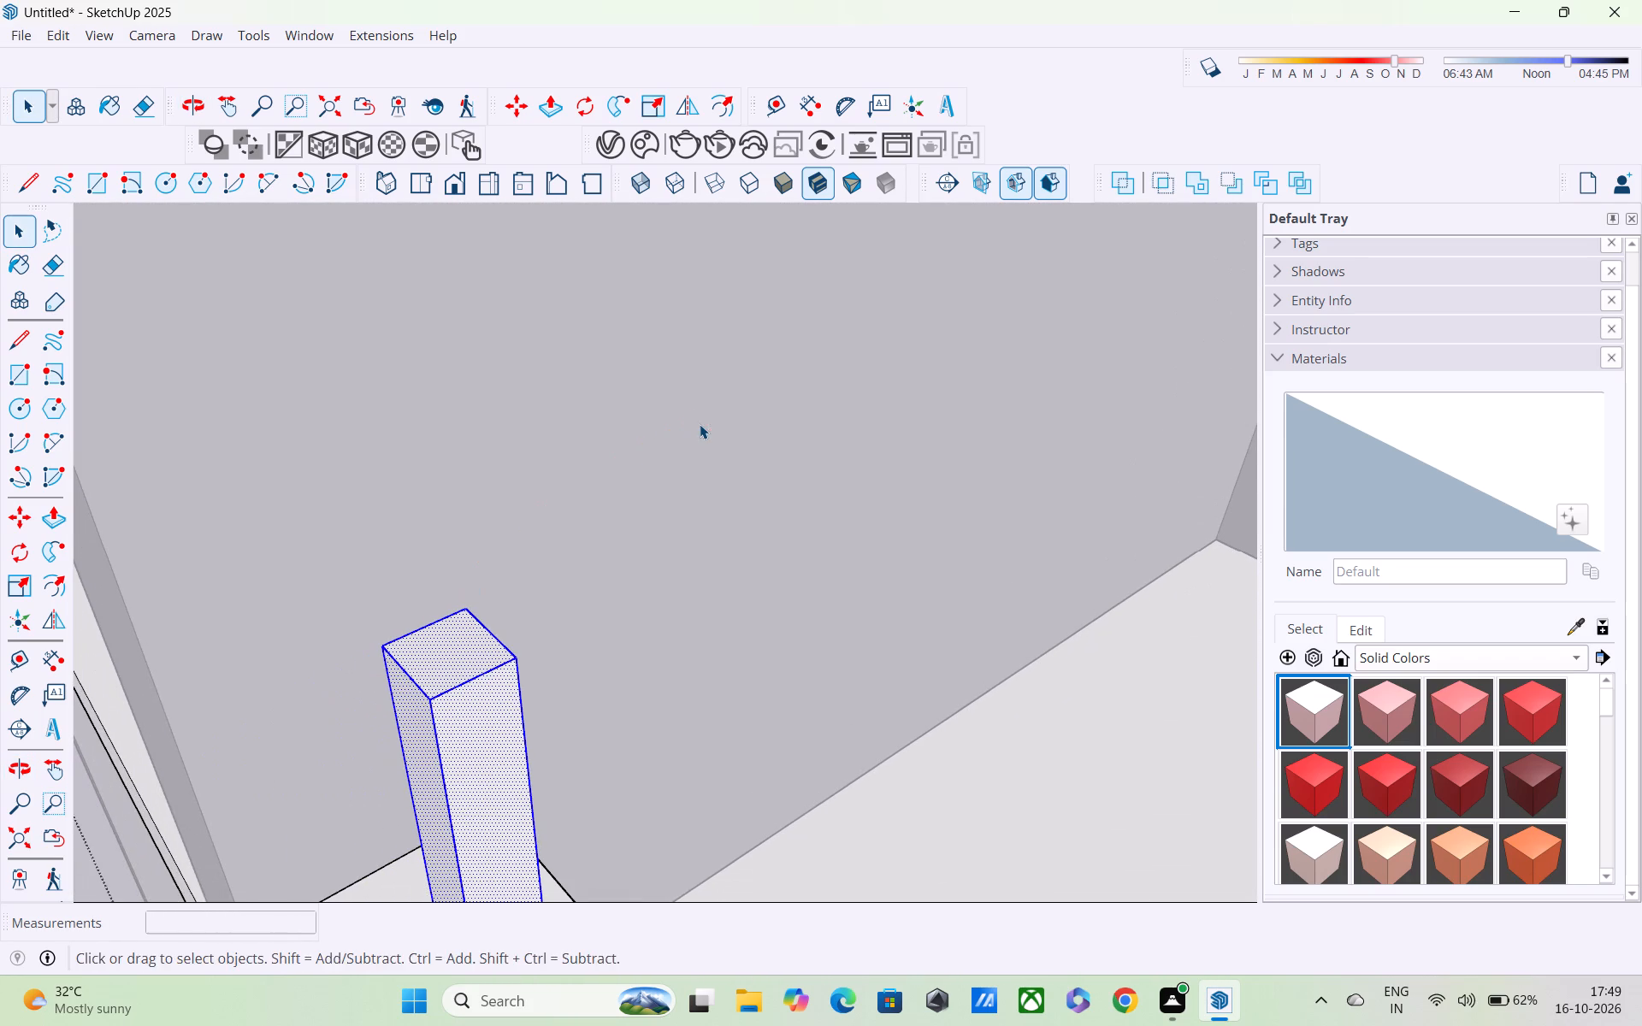
scroll(700, 424, "down", 1)
middle_click_drag(706, 427, 324, 498)
scroll(455, 538, "up", 5)
double_click(435, 592, "shift")
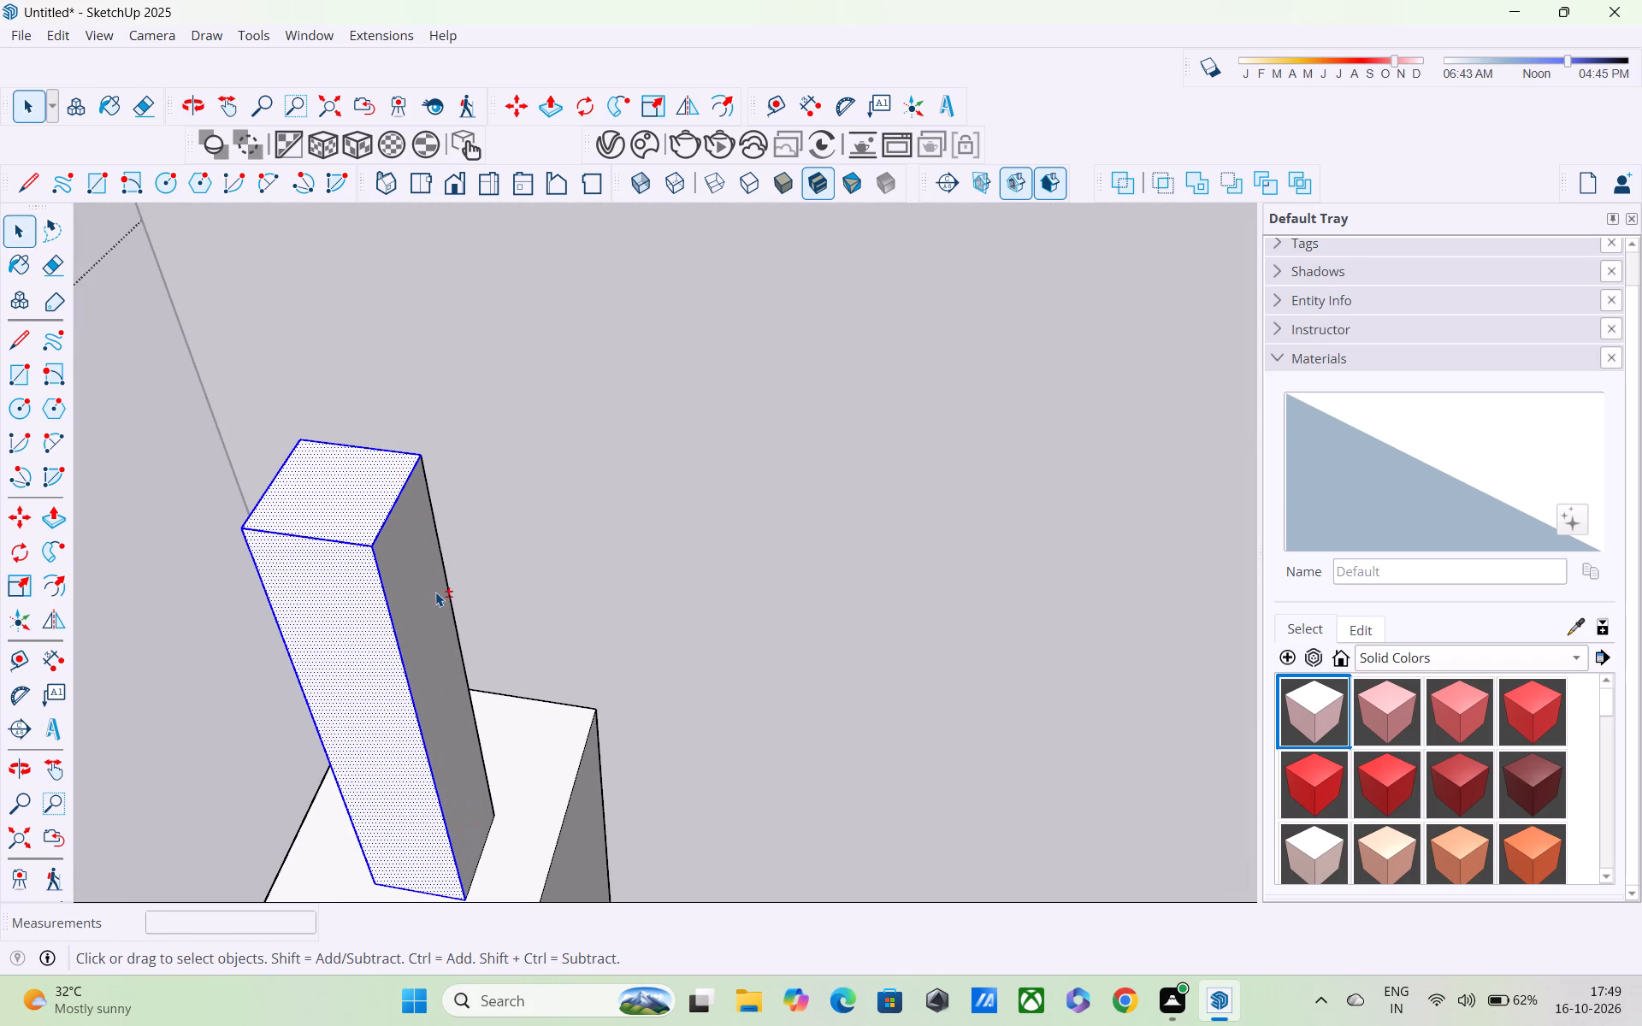
middle_click_drag(435, 598, 131, 781)
scroll(462, 537, "up", 1)
middle_click_drag(453, 532, 313, 437)
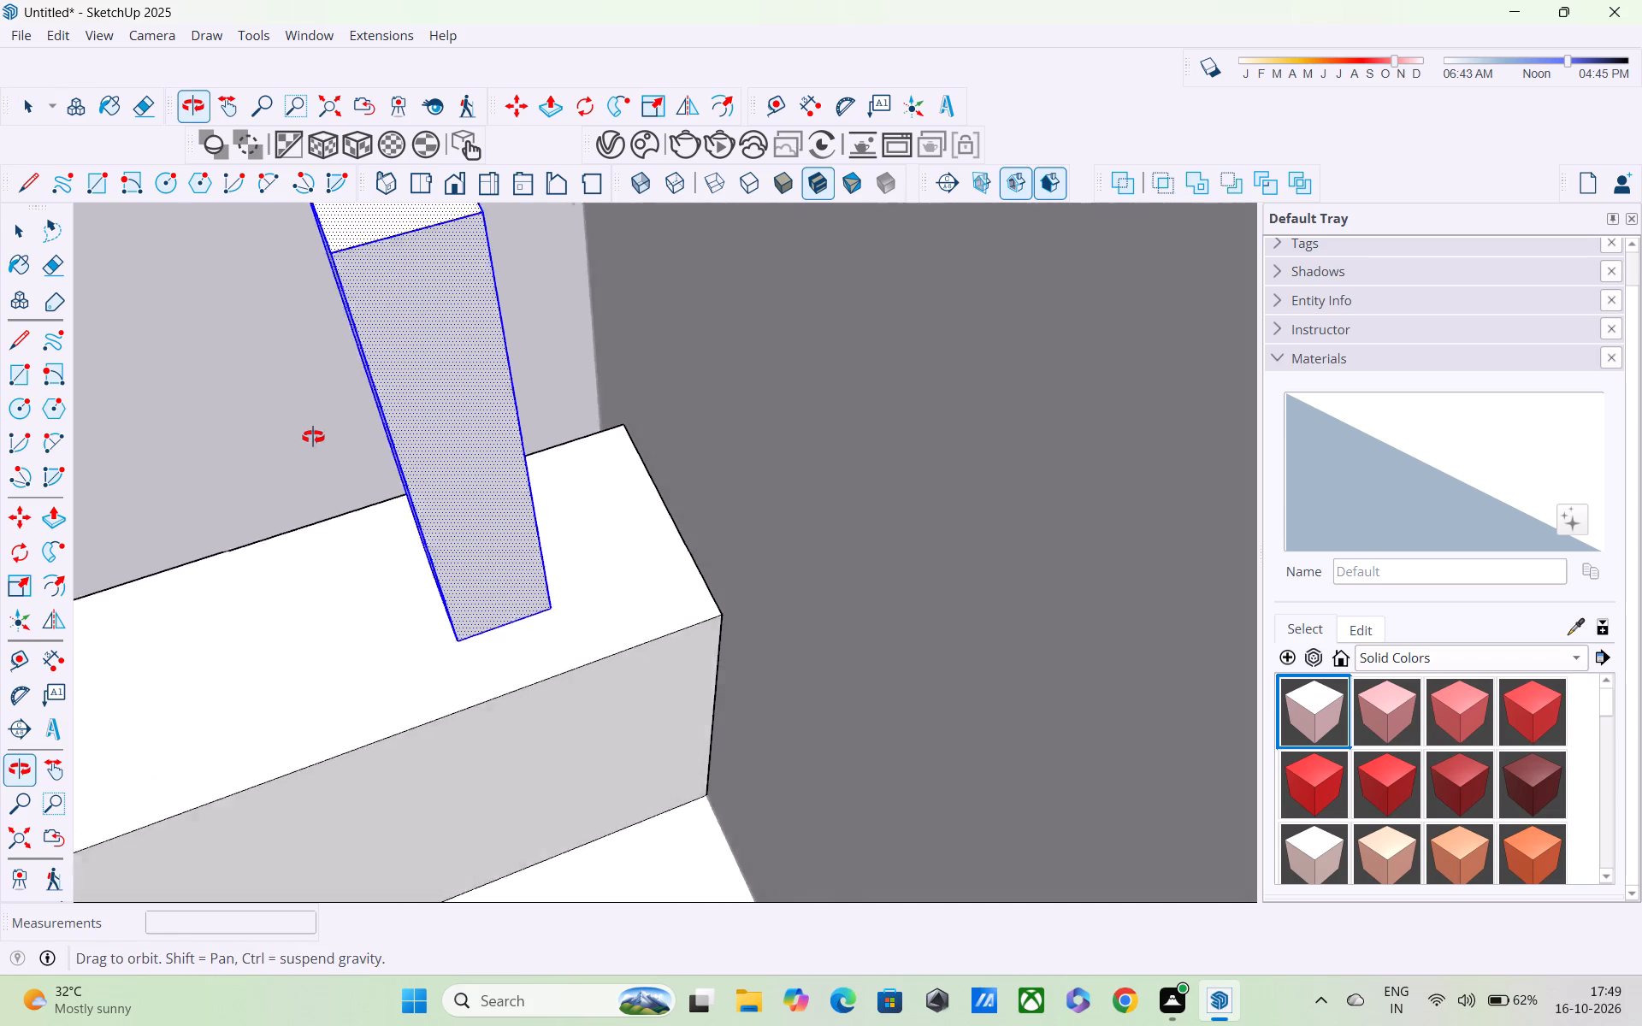
middle_click_drag(313, 437, 304, 434)
middle_click_drag(491, 490, 185, 584)
middle_click_drag(415, 510, 729, 446)
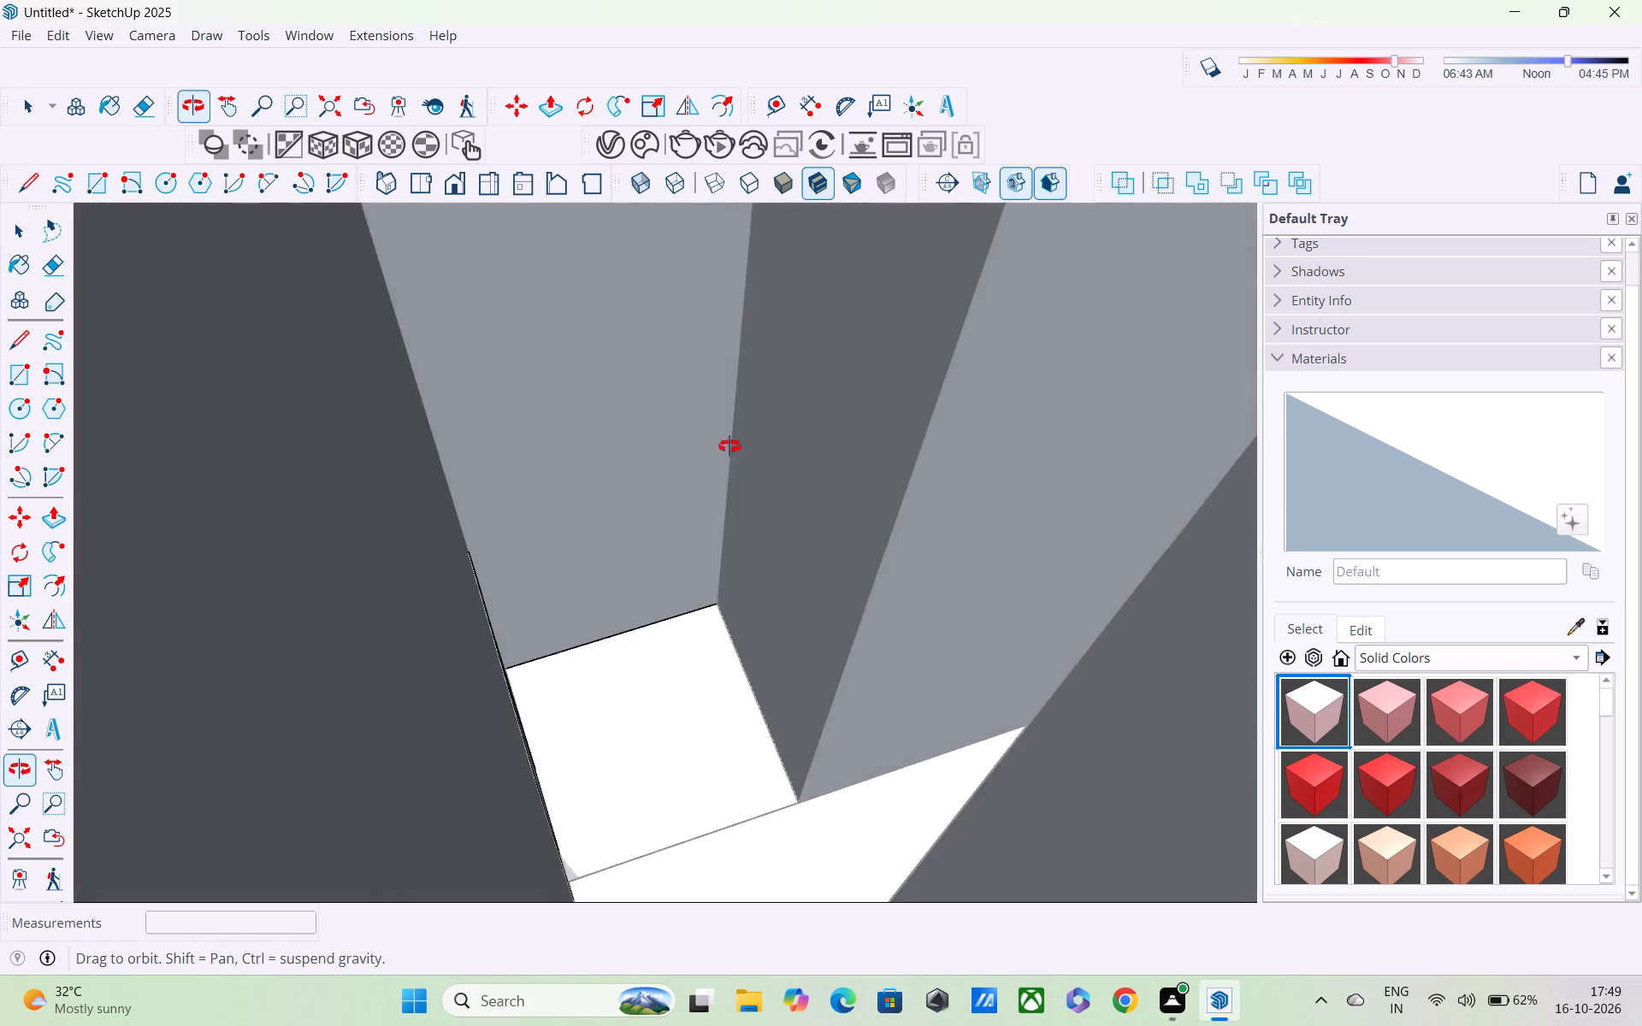
middle_click_drag(729, 446, 1012, 423)
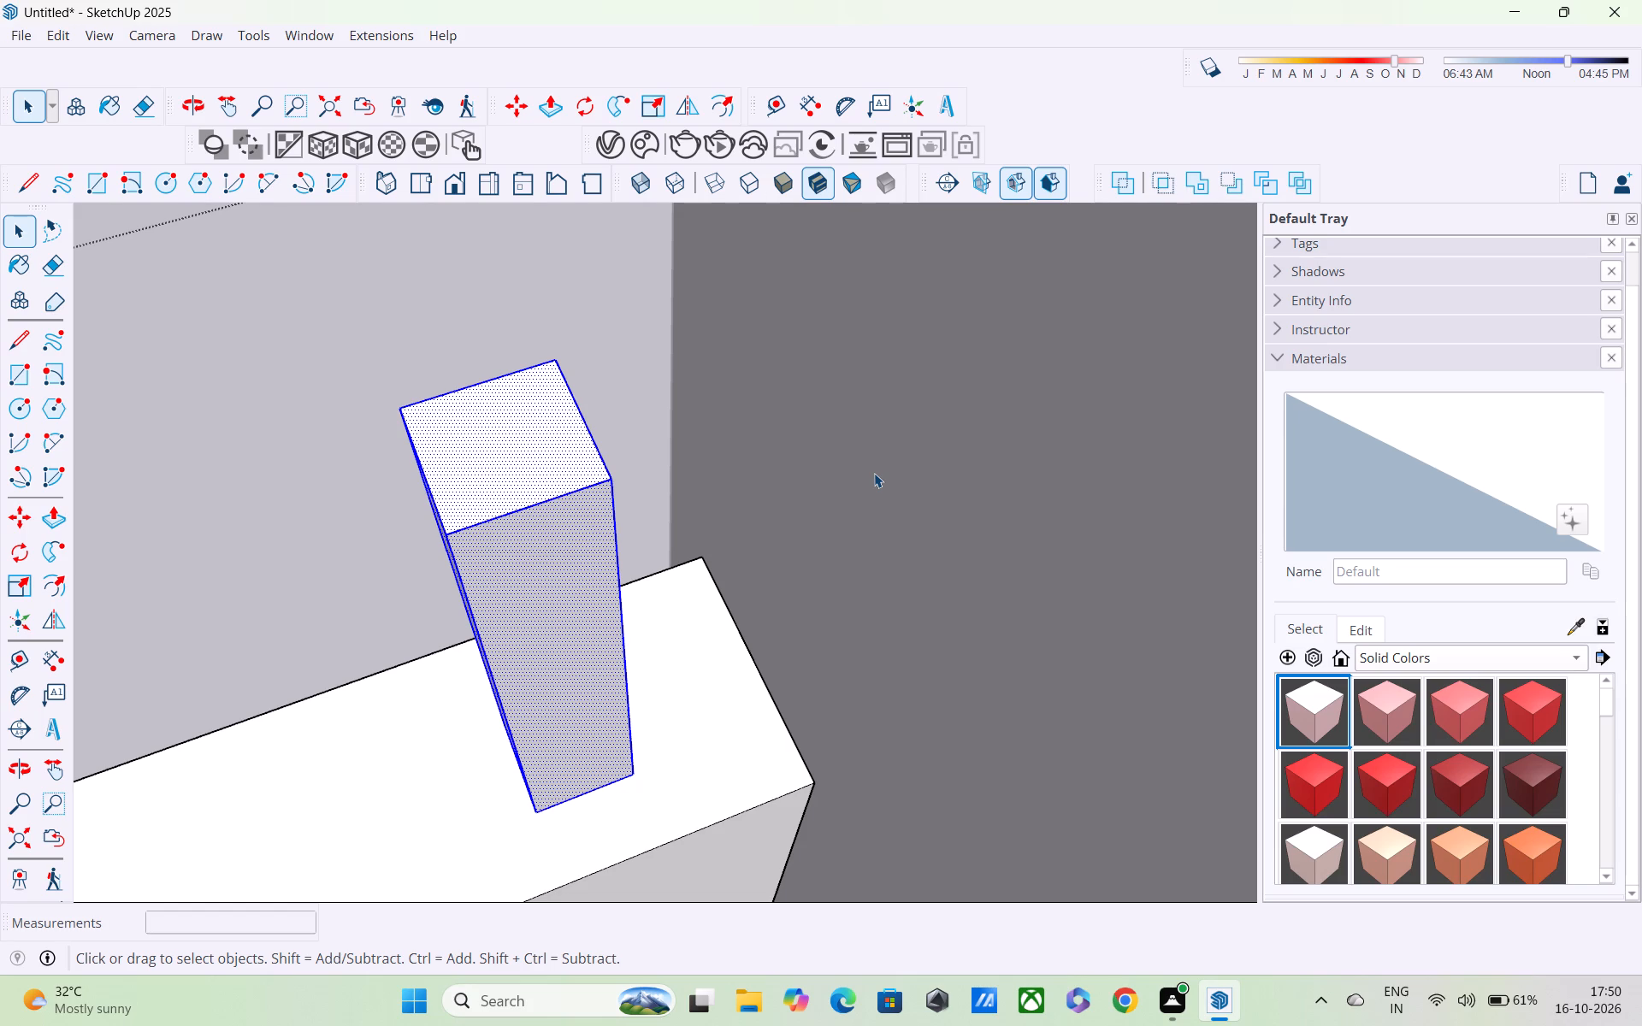
Copy the selected railing post along the long side of the parapet cap to the corner, about 10' 8" away.
middle_click_drag(765, 490, 764, 490)
middle_click_drag(764, 490, 502, 516)
scroll(552, 554, "down", 1)
middle_click_drag(552, 554, 382, 554)
scroll(382, 554, "up", 1)
scroll(404, 564, "down", 5)
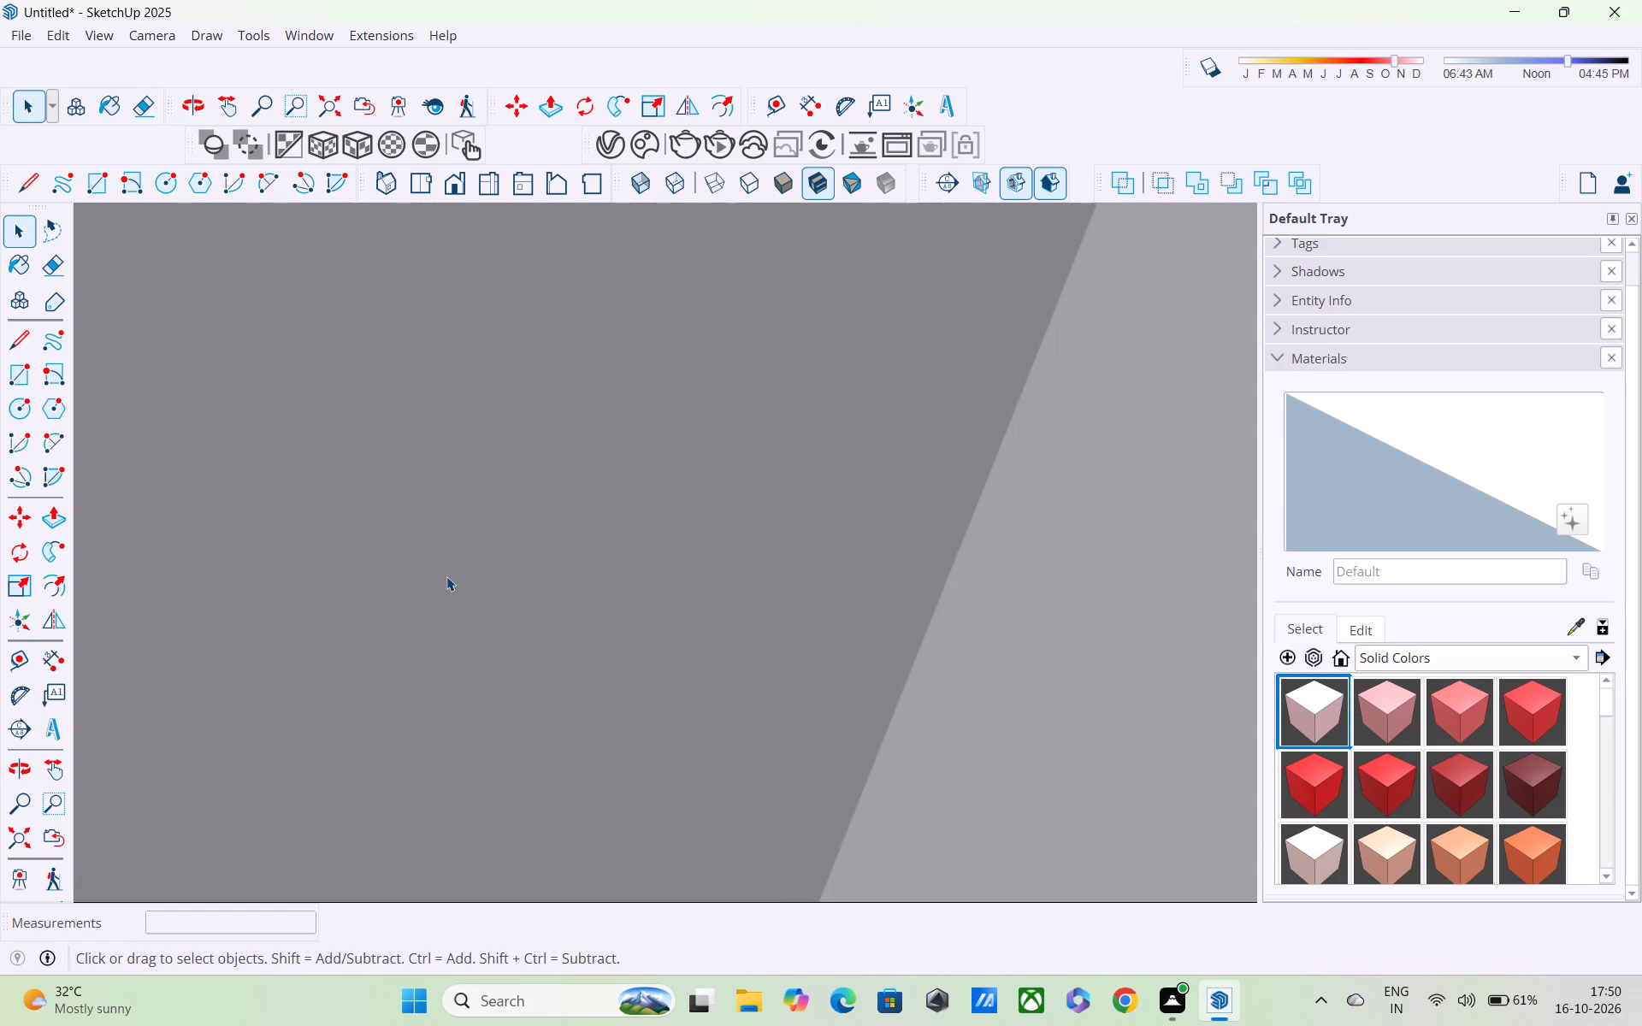
scroll(446, 576, "down", 11)
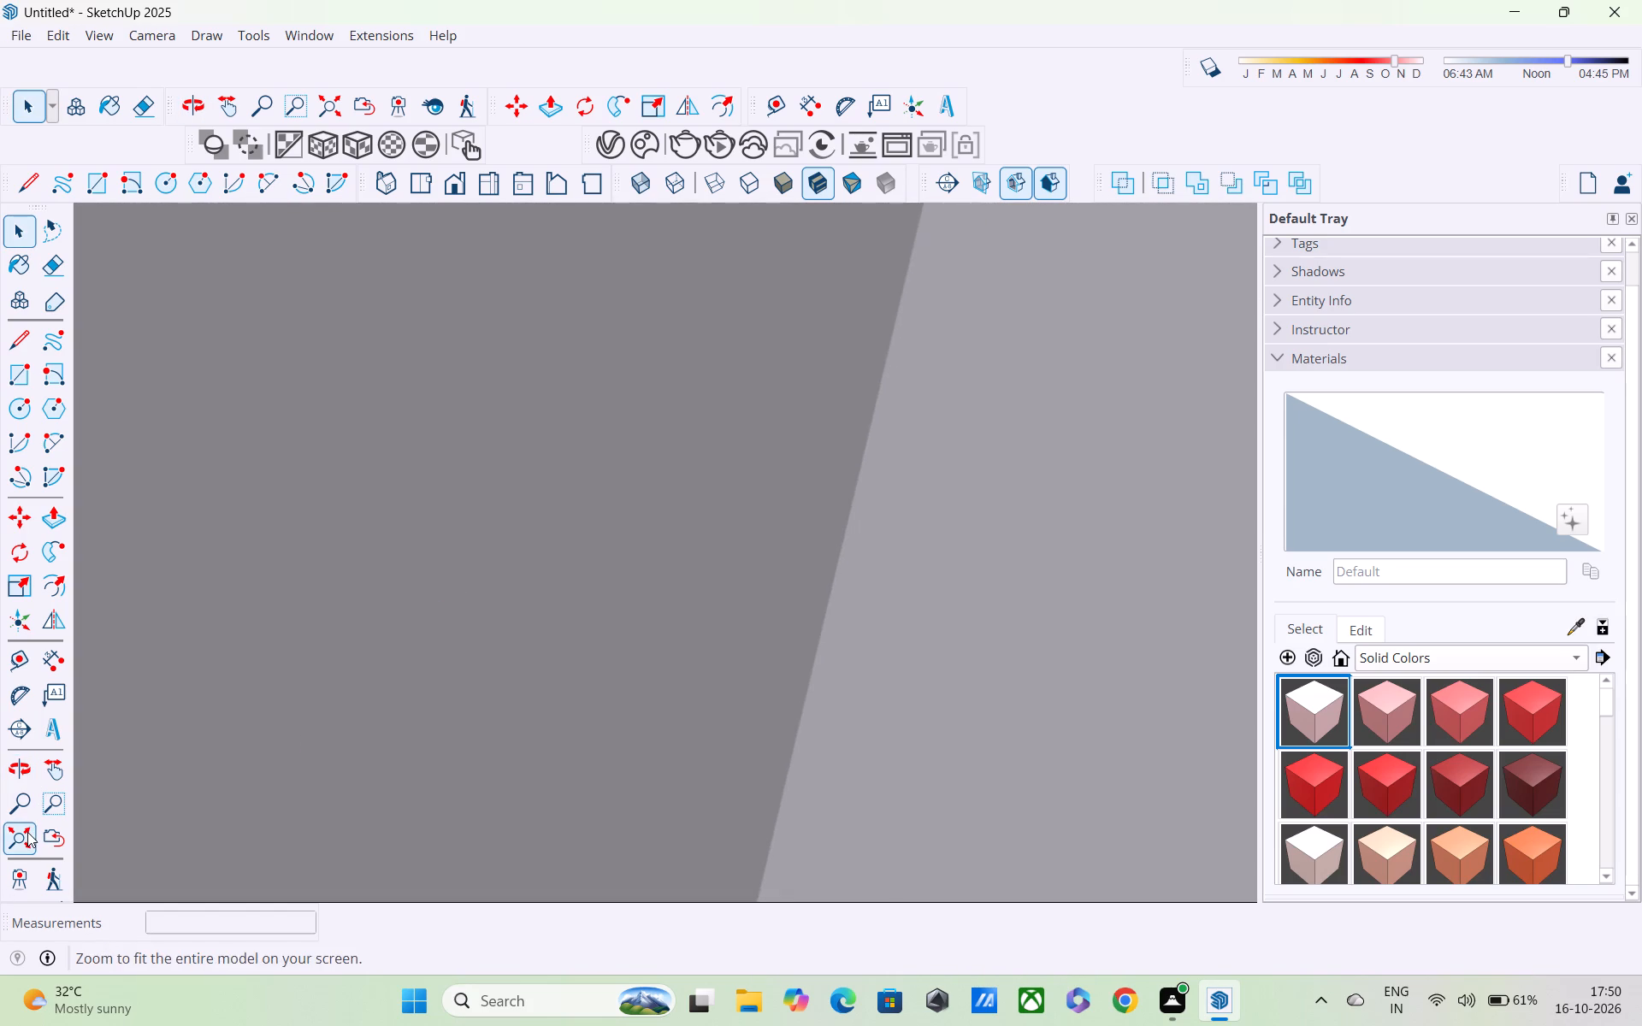
left_click(27, 832)
middle_click_drag(121, 799, 467, 609)
scroll(434, 727, "down", 4)
middle_click_drag(338, 785, 536, 617)
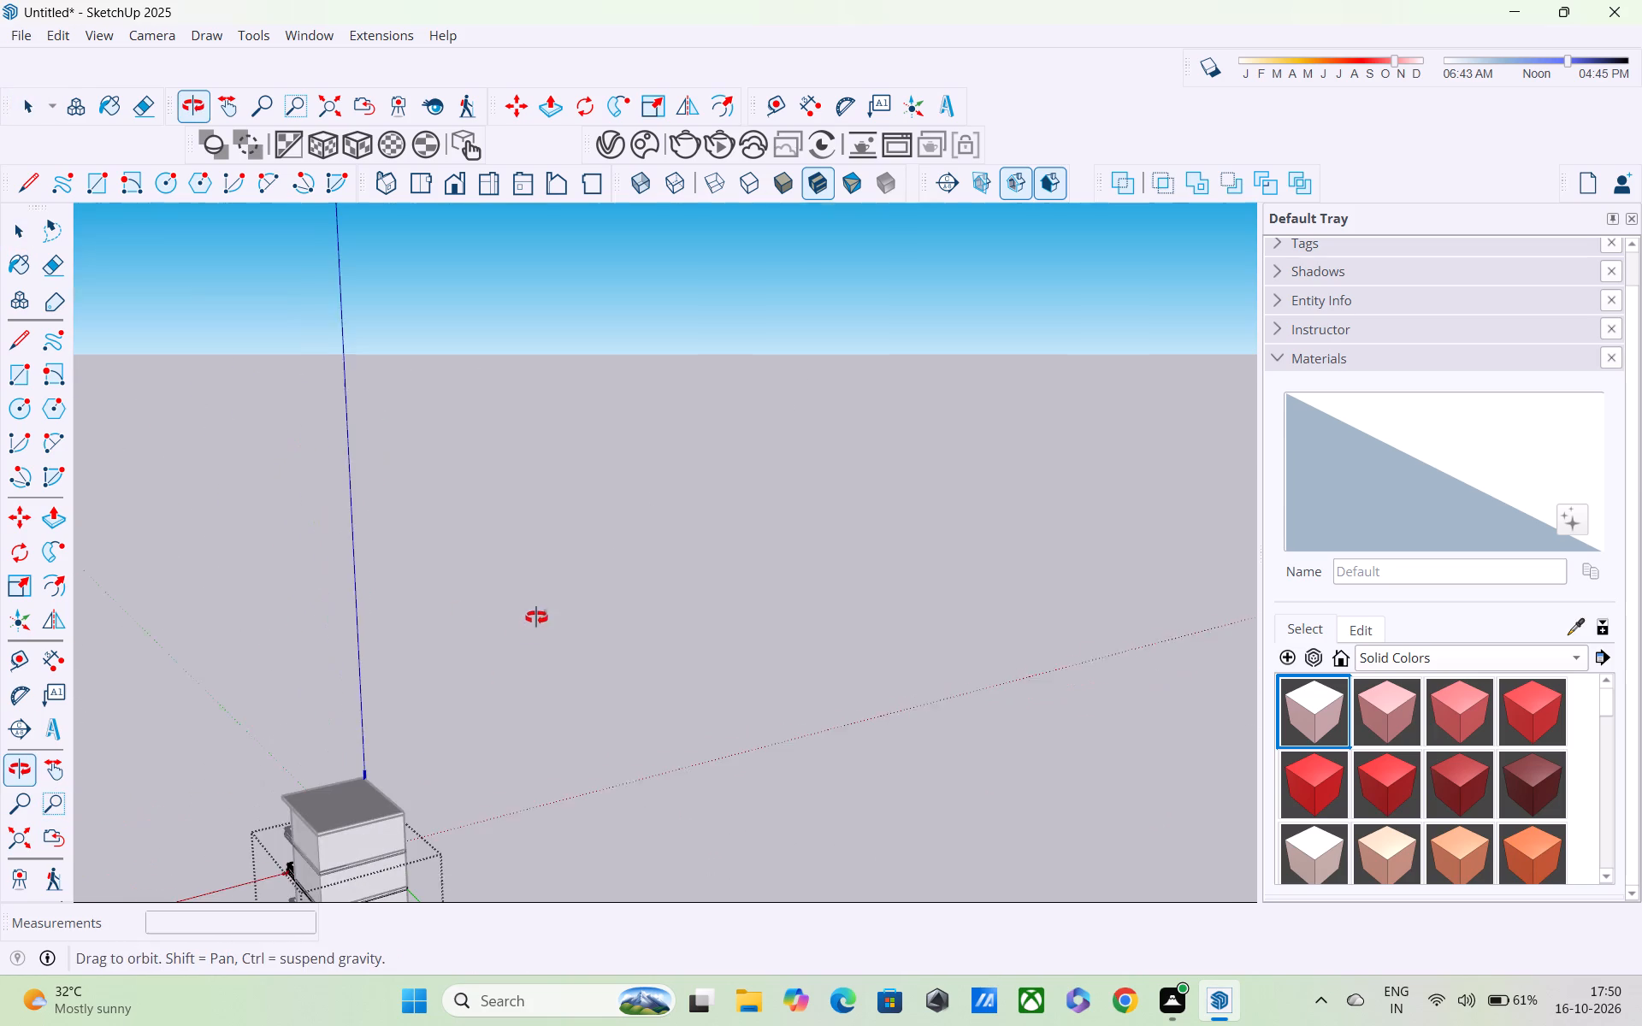
middle_click_drag(536, 617, 537, 616)
middle_click_drag(312, 831, 716, 728)
middle_click_drag(716, 728, 733, 634, "shift")
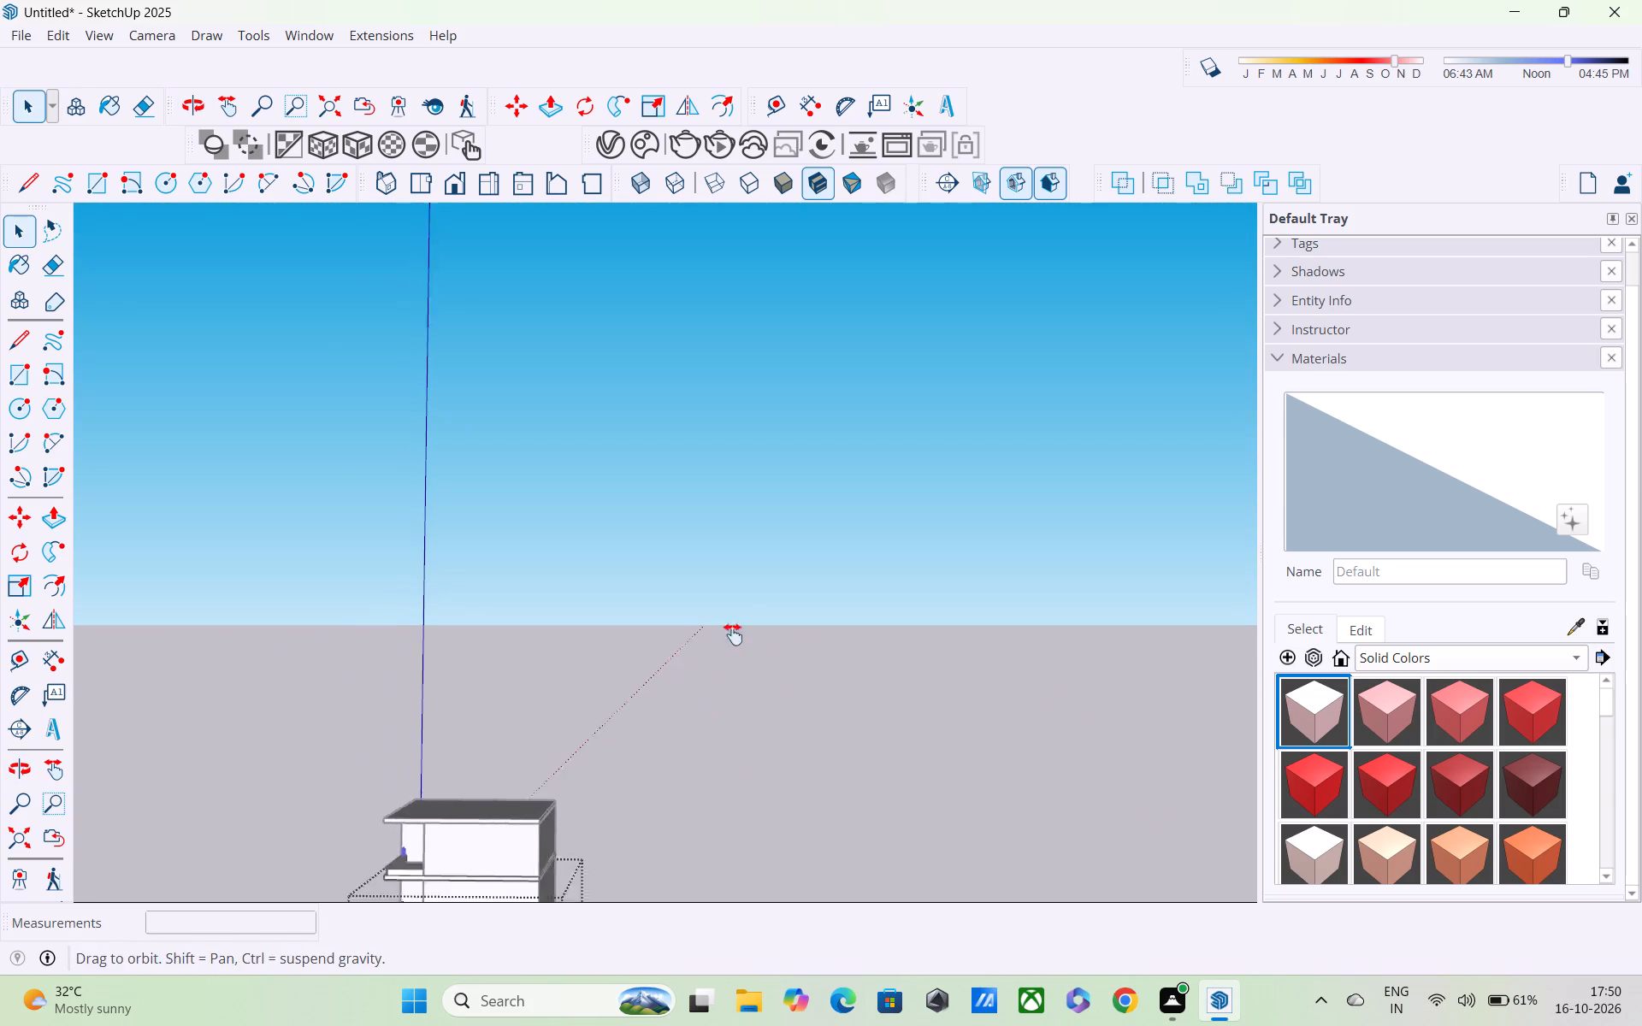
middle_click_drag(733, 634, 804, 486, "shift")
scroll(522, 646, "up", 4)
middle_click_drag(469, 690, 585, 792)
scroll(430, 663, "up", 4)
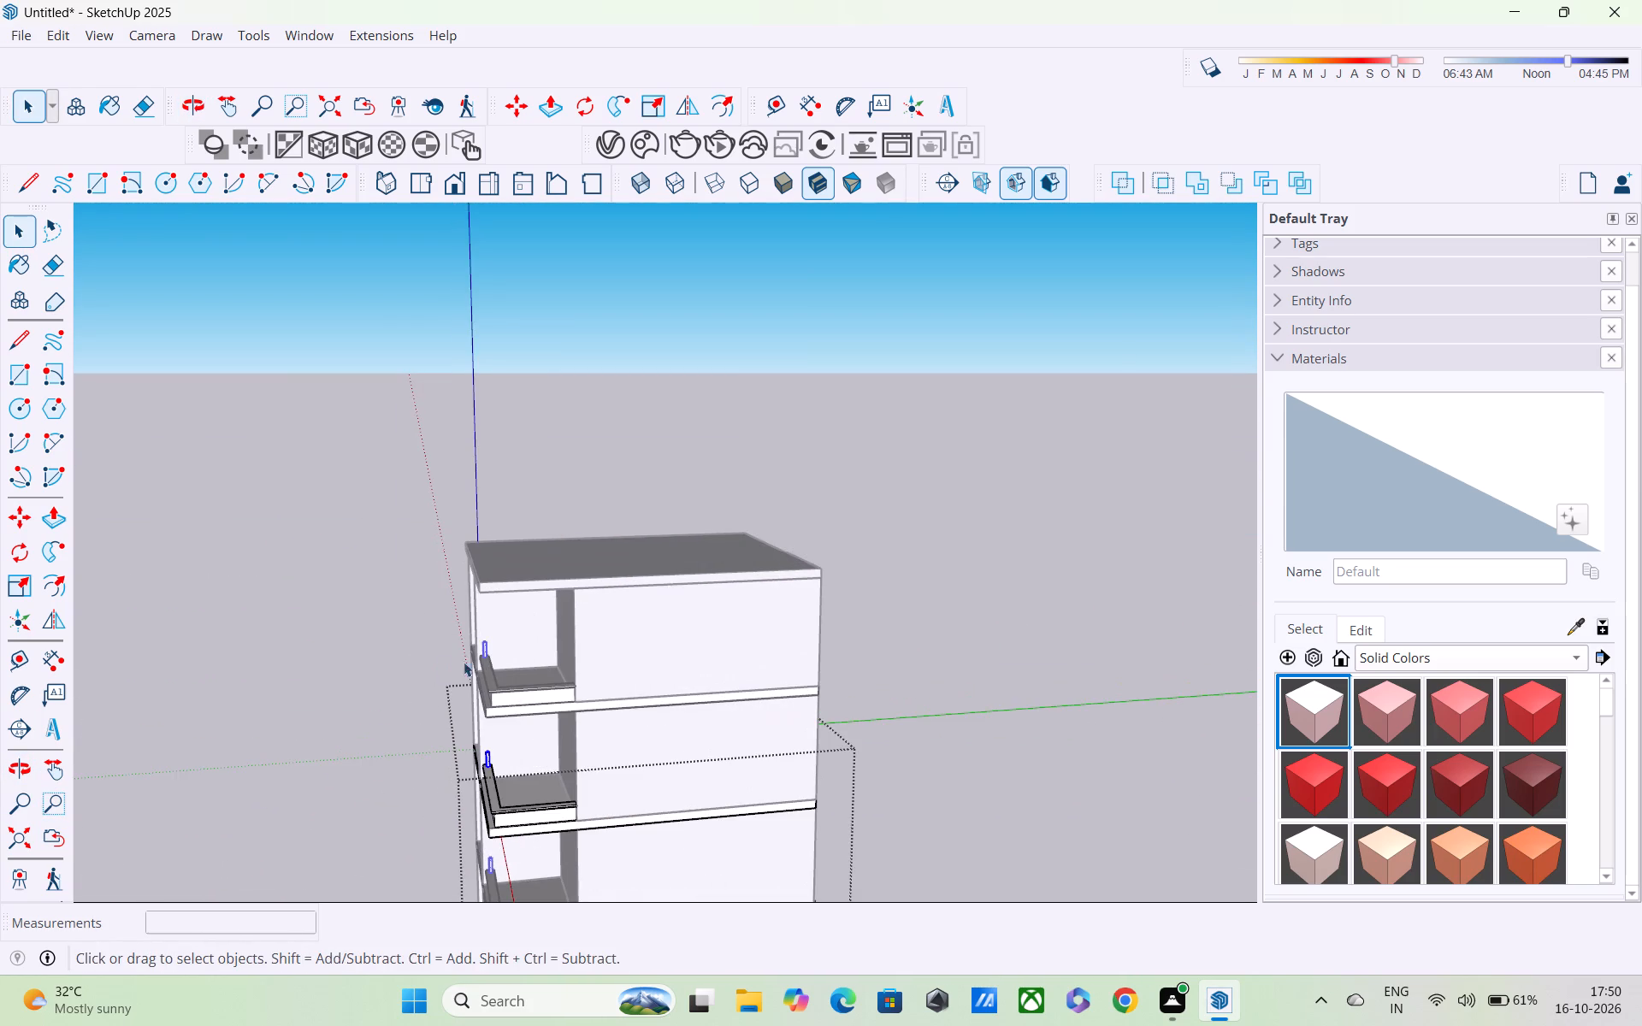
middle_click_drag(475, 661, 825, 728)
scroll(825, 728, "up", 1)
scroll(692, 716, "up", 5)
middle_click_drag(567, 708, 858, 713)
scroll(752, 688, "up", 10)
scroll(758, 706, "up", 14)
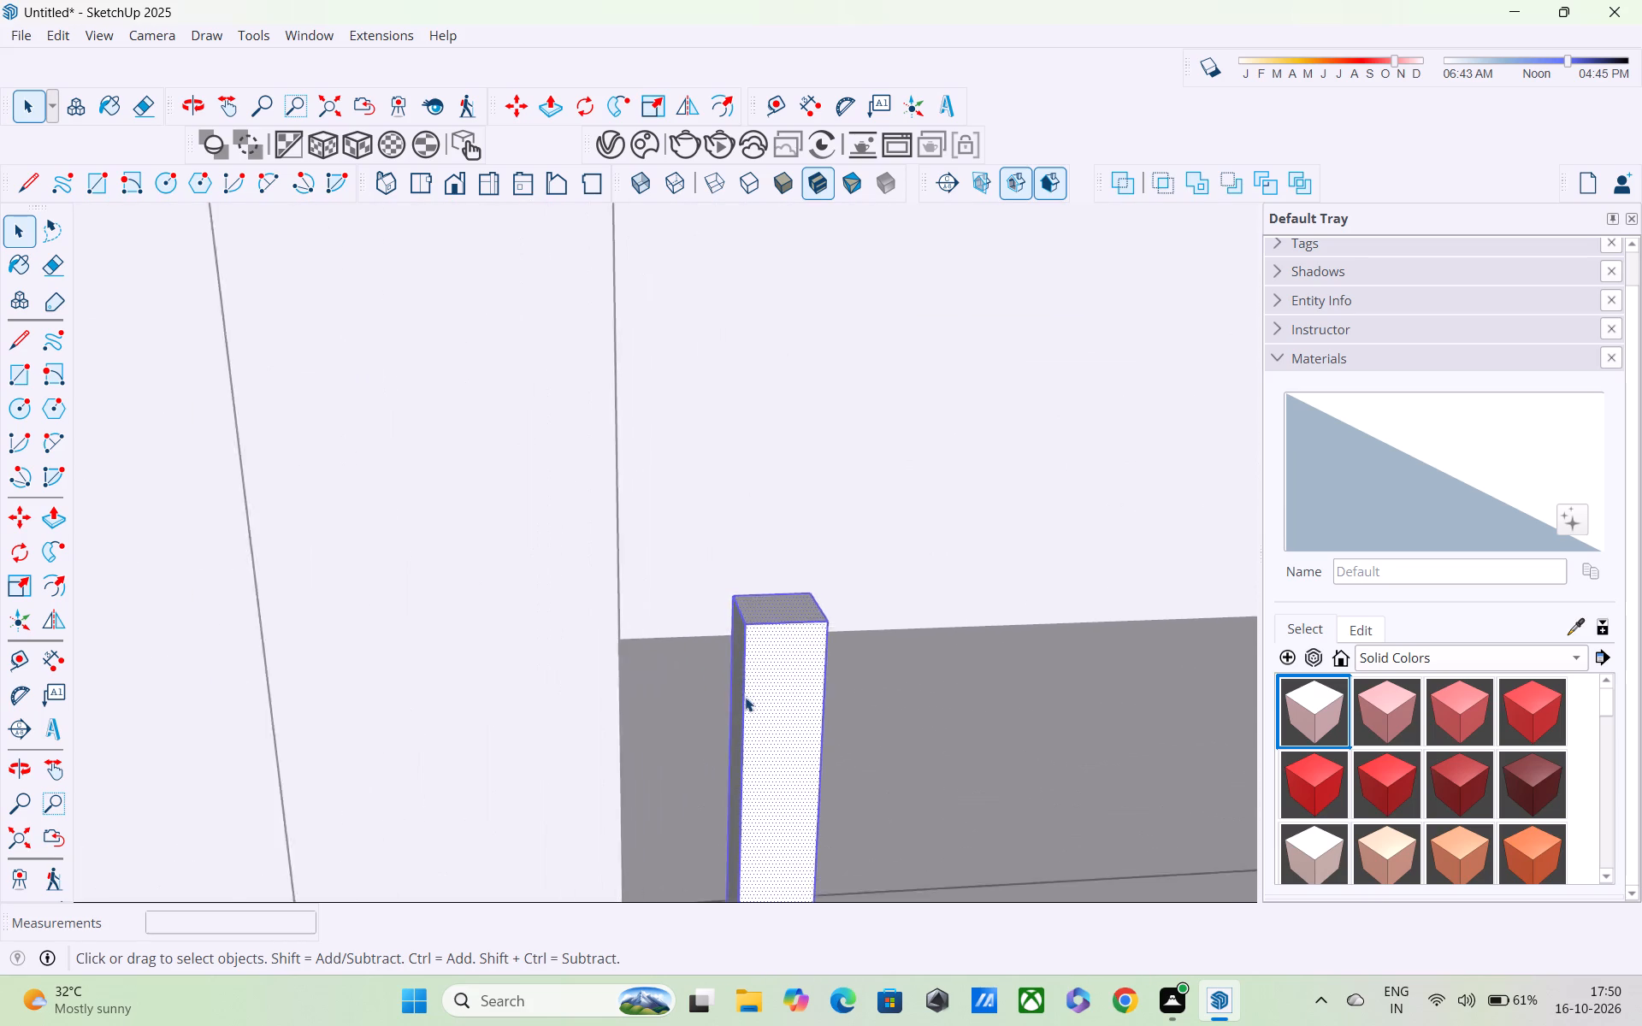
middle_click_drag(750, 687, 712, 574)
scroll(713, 575, "down", 4)
middle_click_drag(760, 665, 715, 612, "shift")
scroll(715, 612, "up", 1, "shift")
scroll(705, 669, "down", 1)
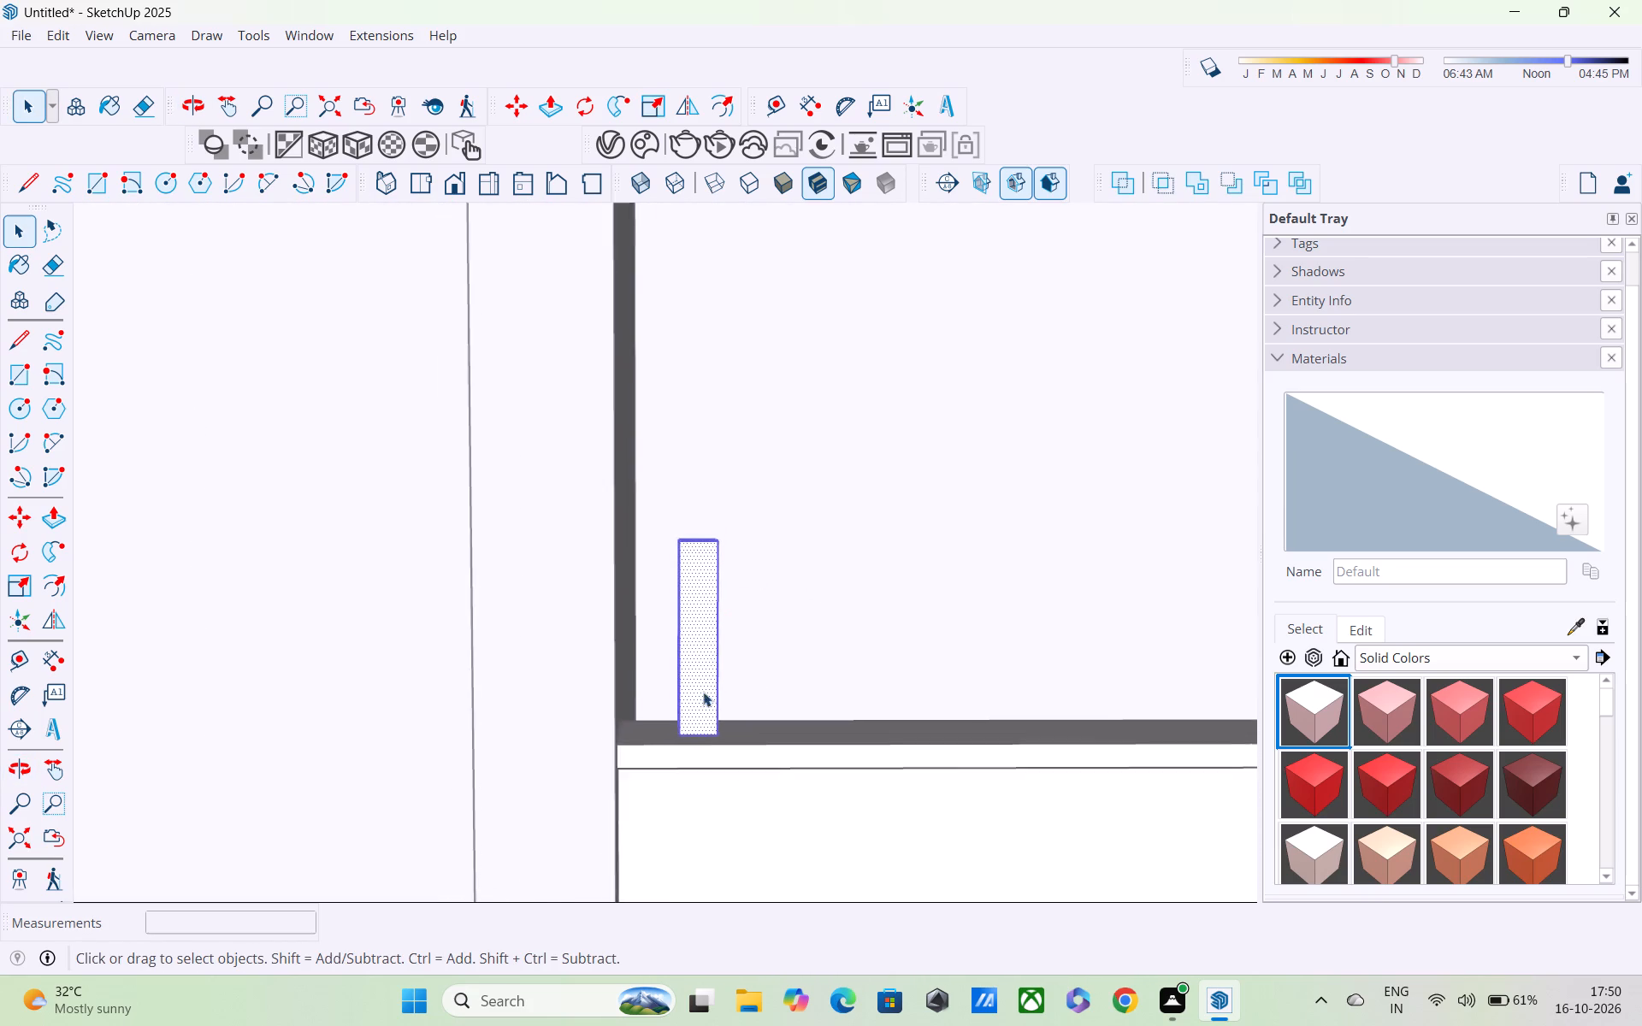
scroll(702, 714, "up", 9)
key("m")
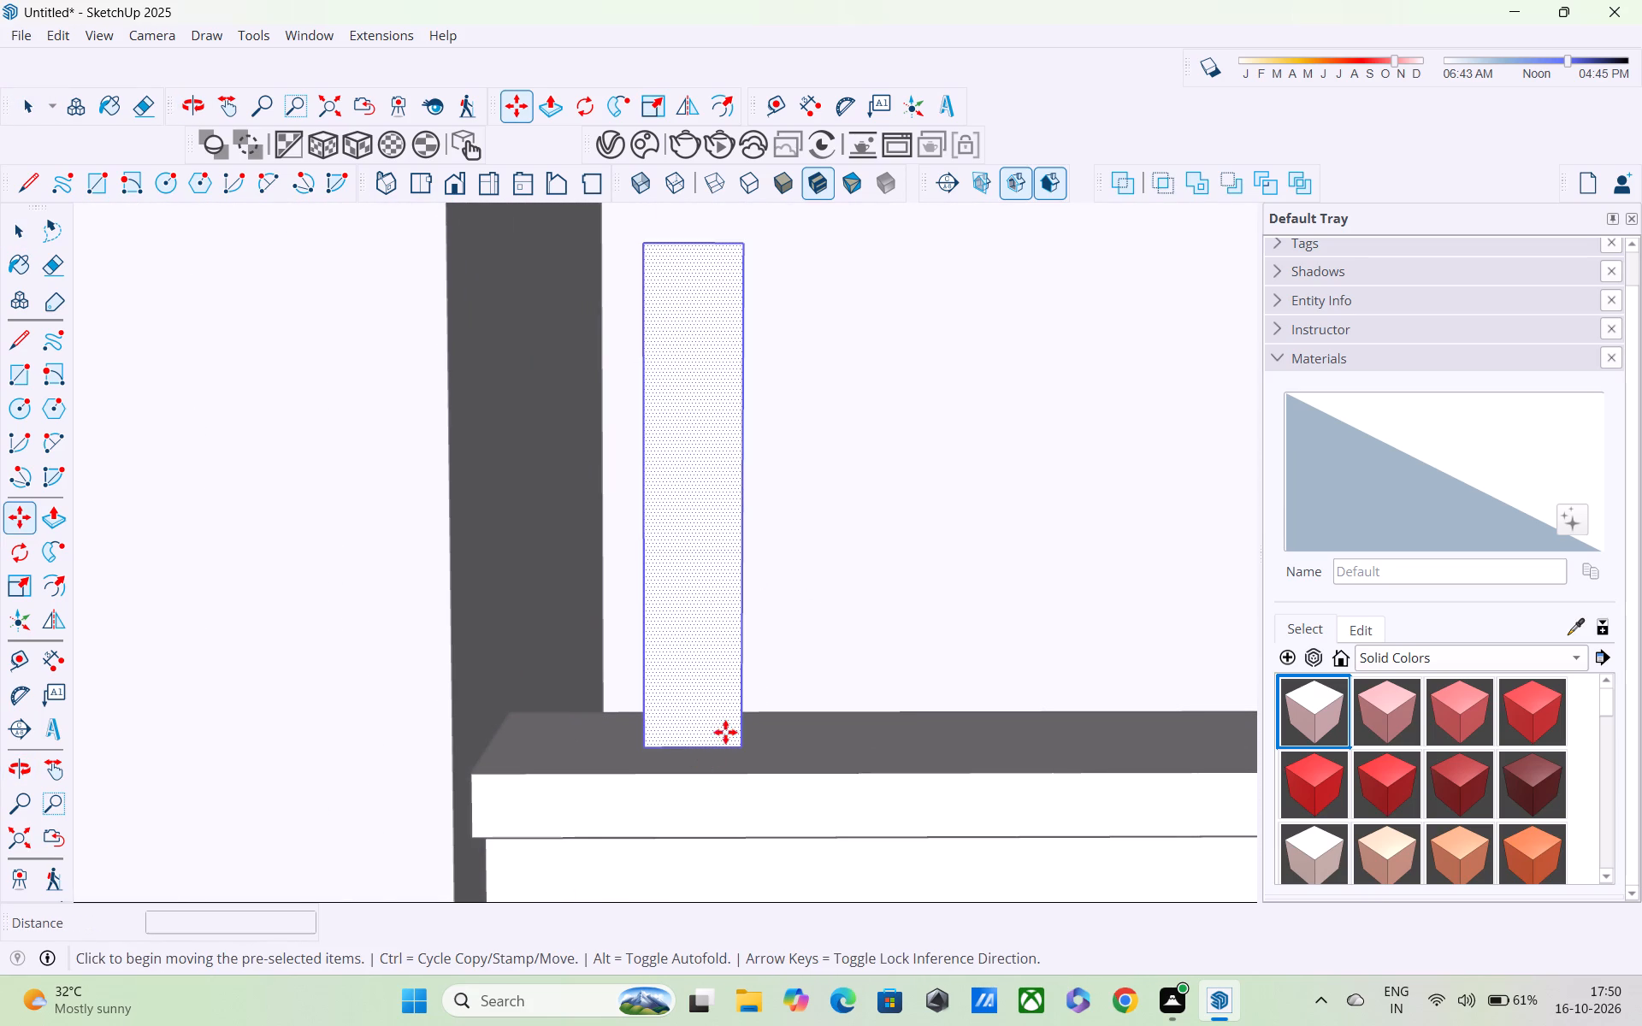
left_click(743, 740)
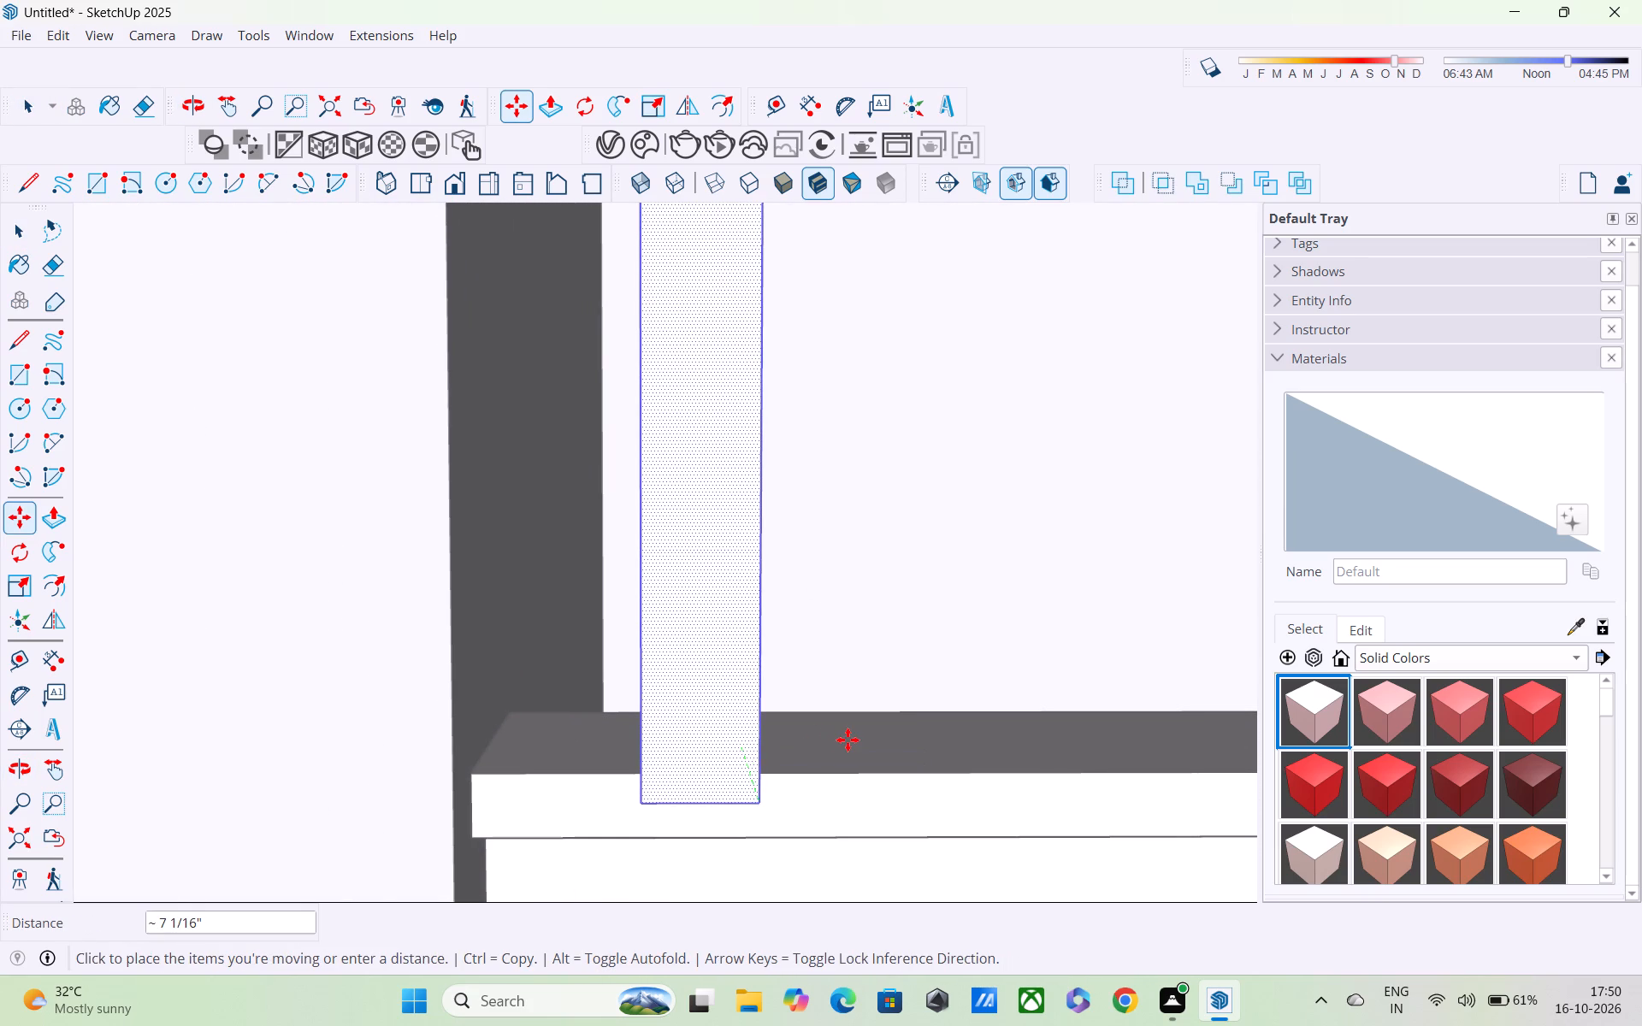
scroll(928, 737, "down", 6)
scroll(1087, 718, "down", 3)
middle_click_drag(1080, 717, 531, 717, "shift")
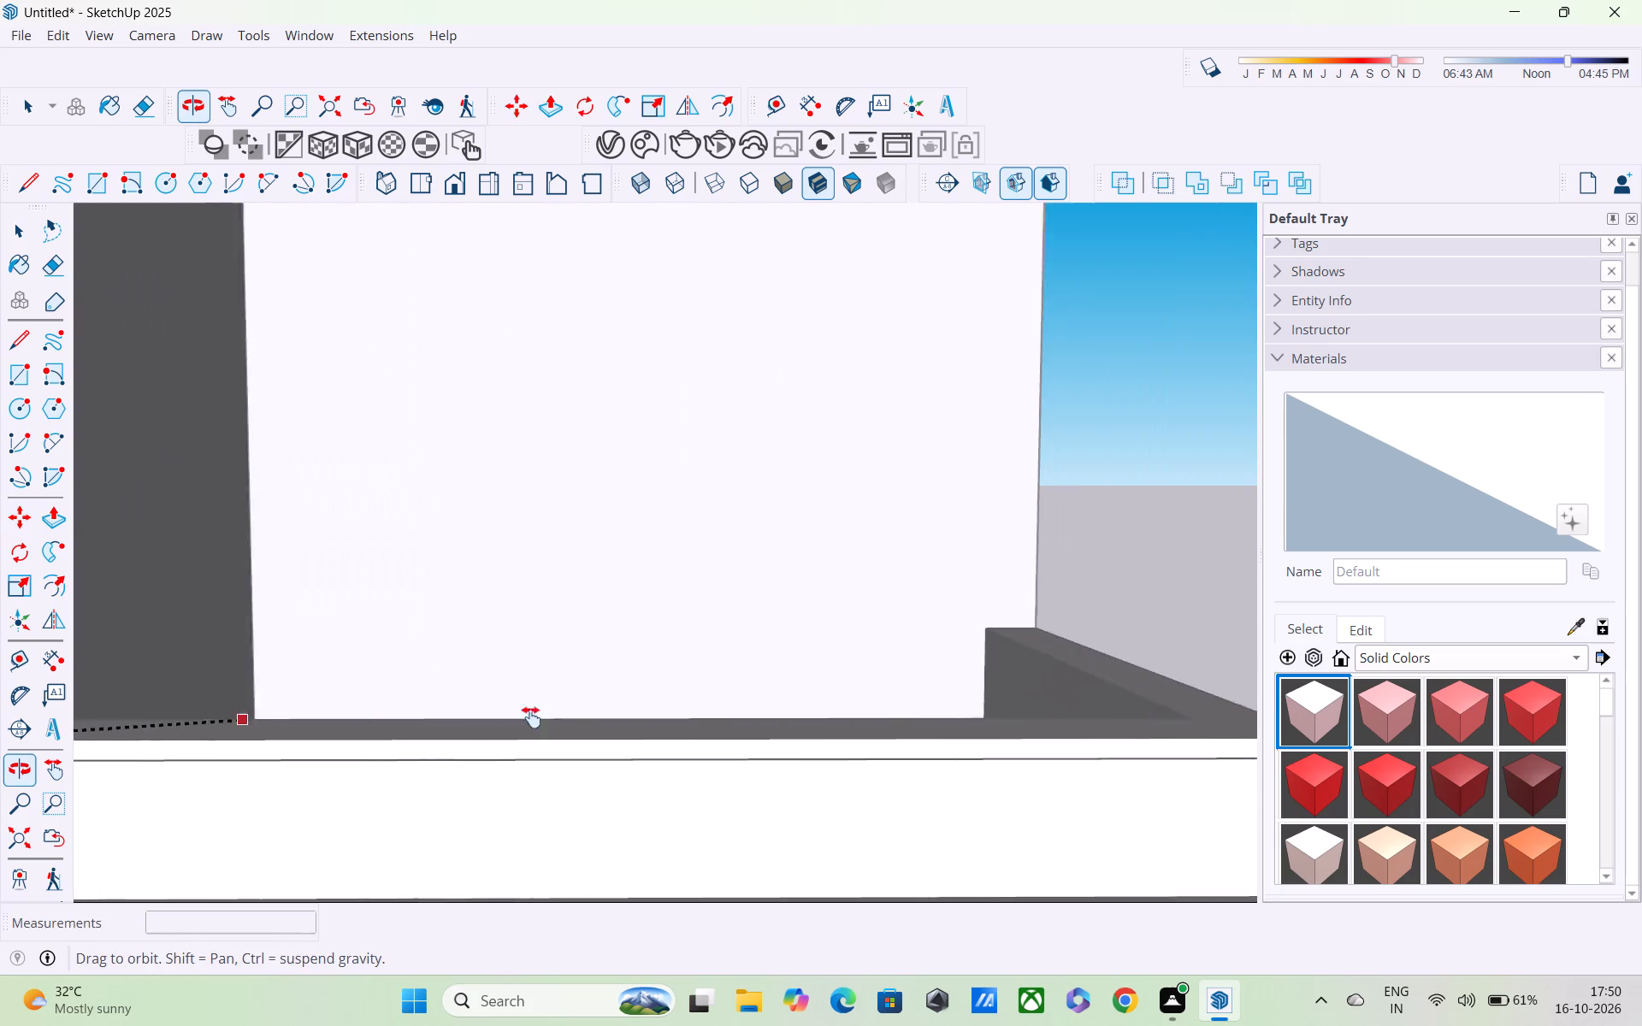
middle_click_drag(531, 717, 515, 717, "shift")
scroll(515, 717, "up", 1)
scroll(1025, 719, "down", 4)
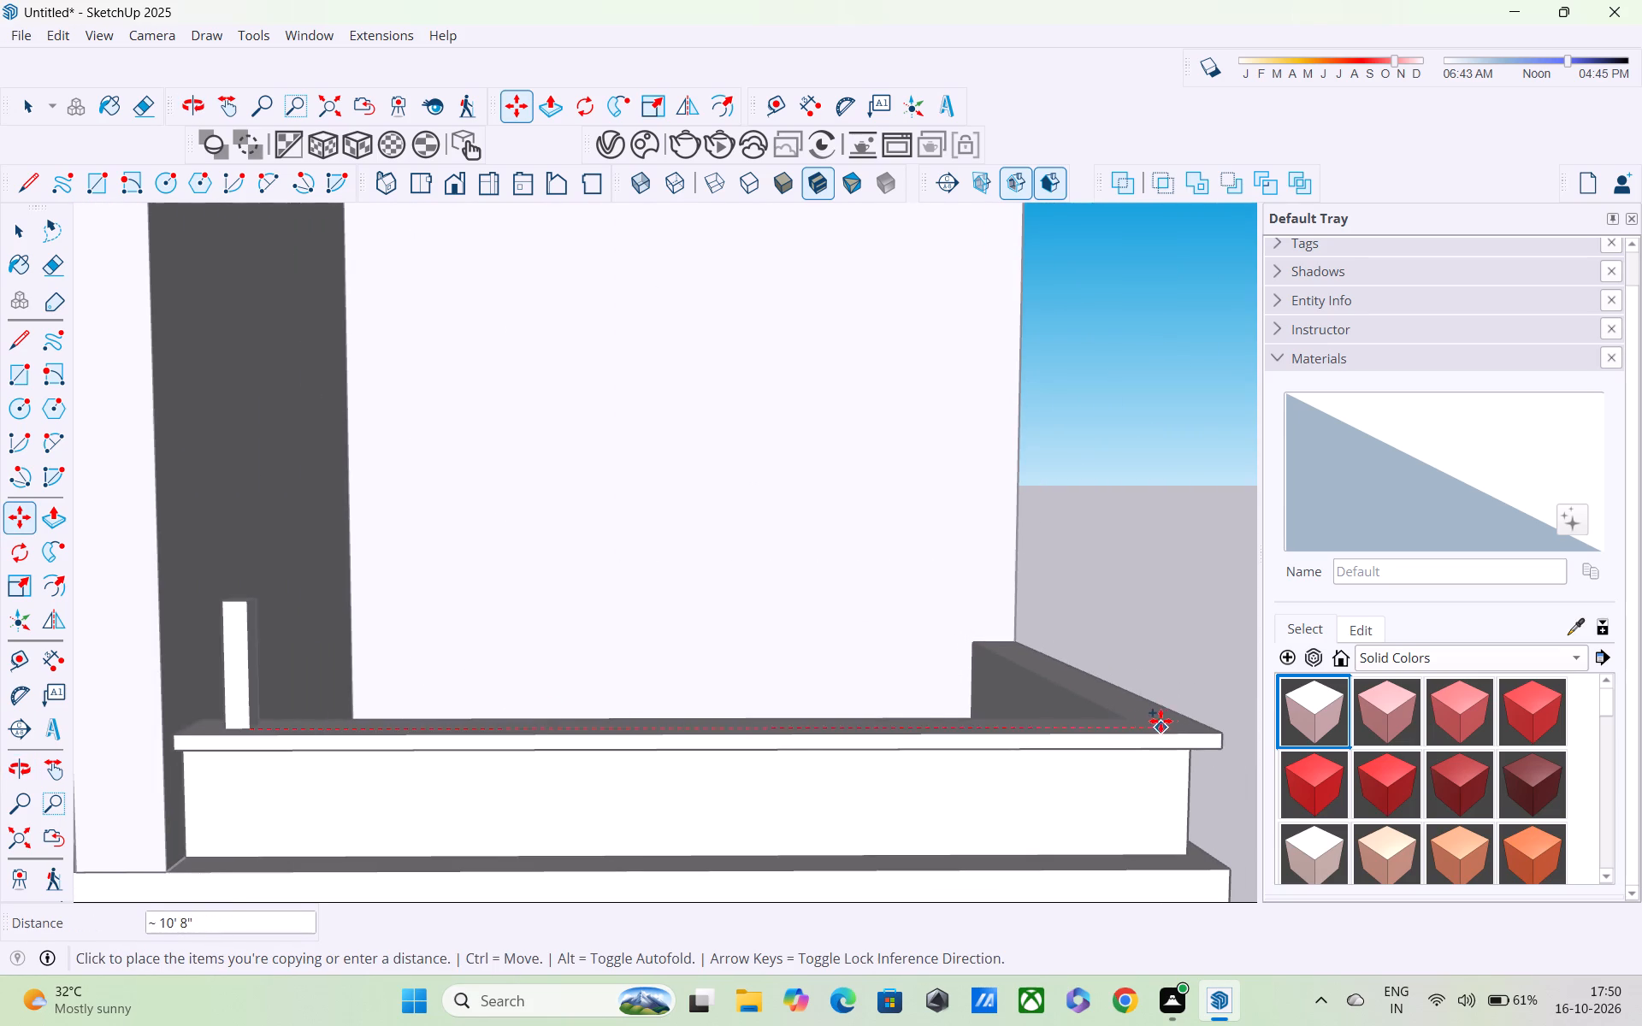
left_click(1173, 726)
Examine the copied post's position on the cap at the parapet corner from outside and along the long side.
middle_click_drag(1156, 735, 1187, 799)
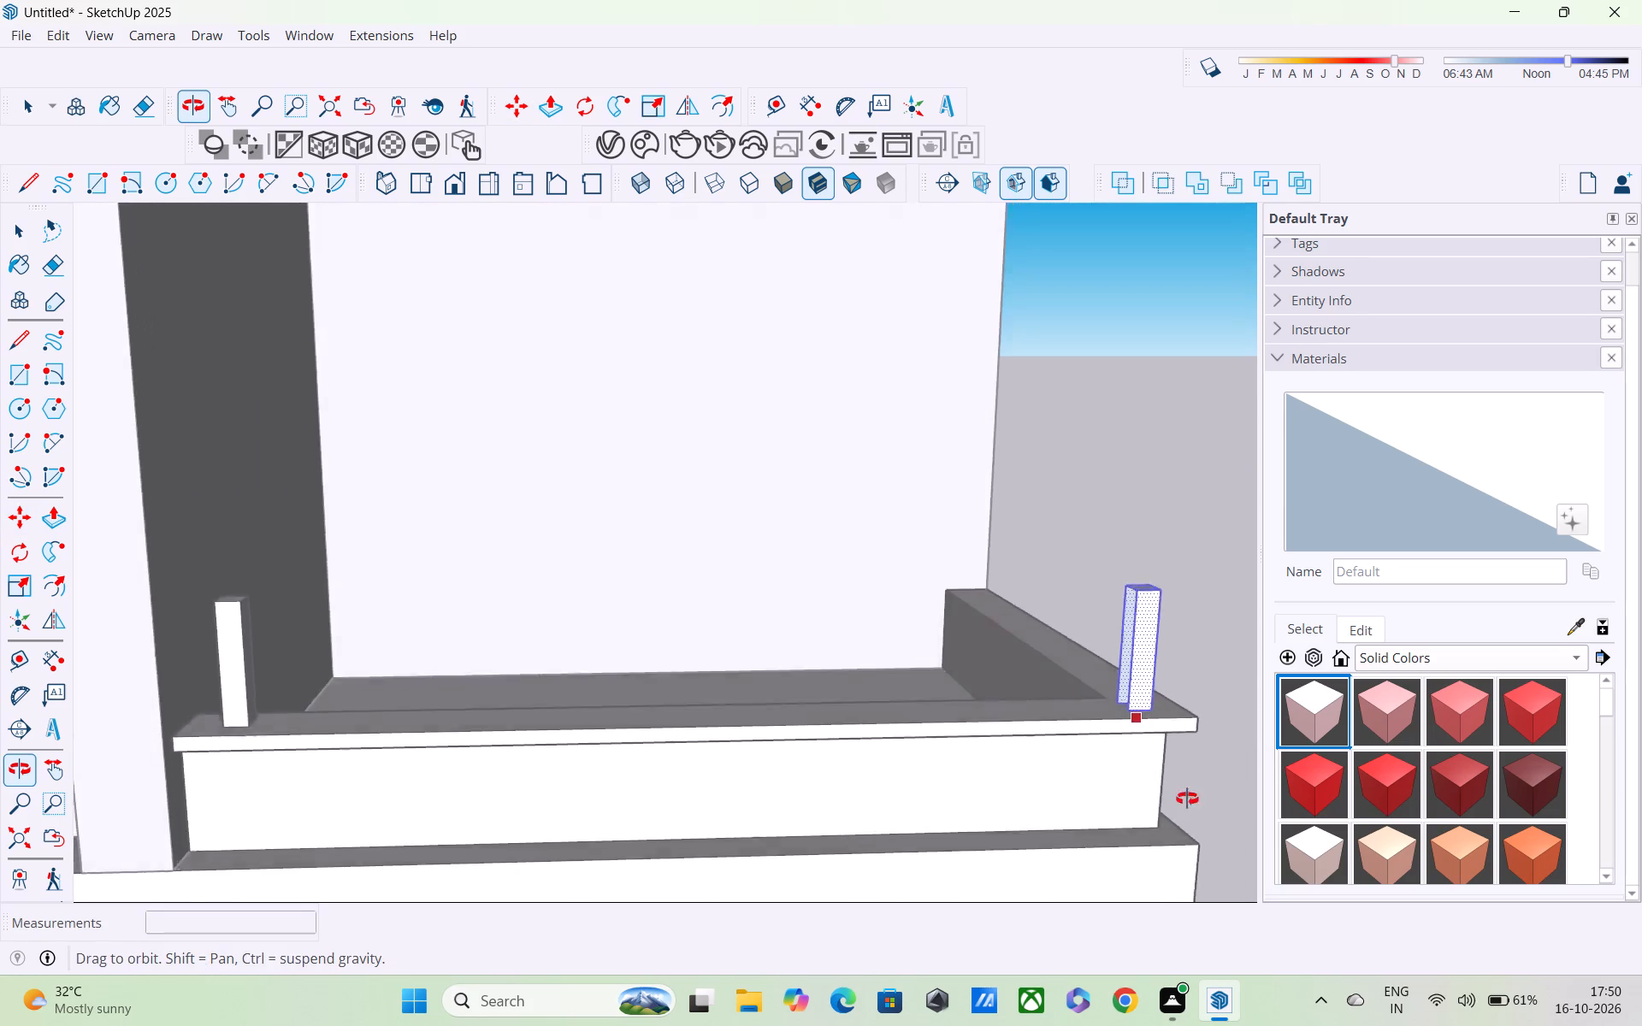
middle_click_drag(1187, 799, 1226, 812)
middle_click_drag(981, 711, 1214, 693)
scroll(991, 622, "up", 3)
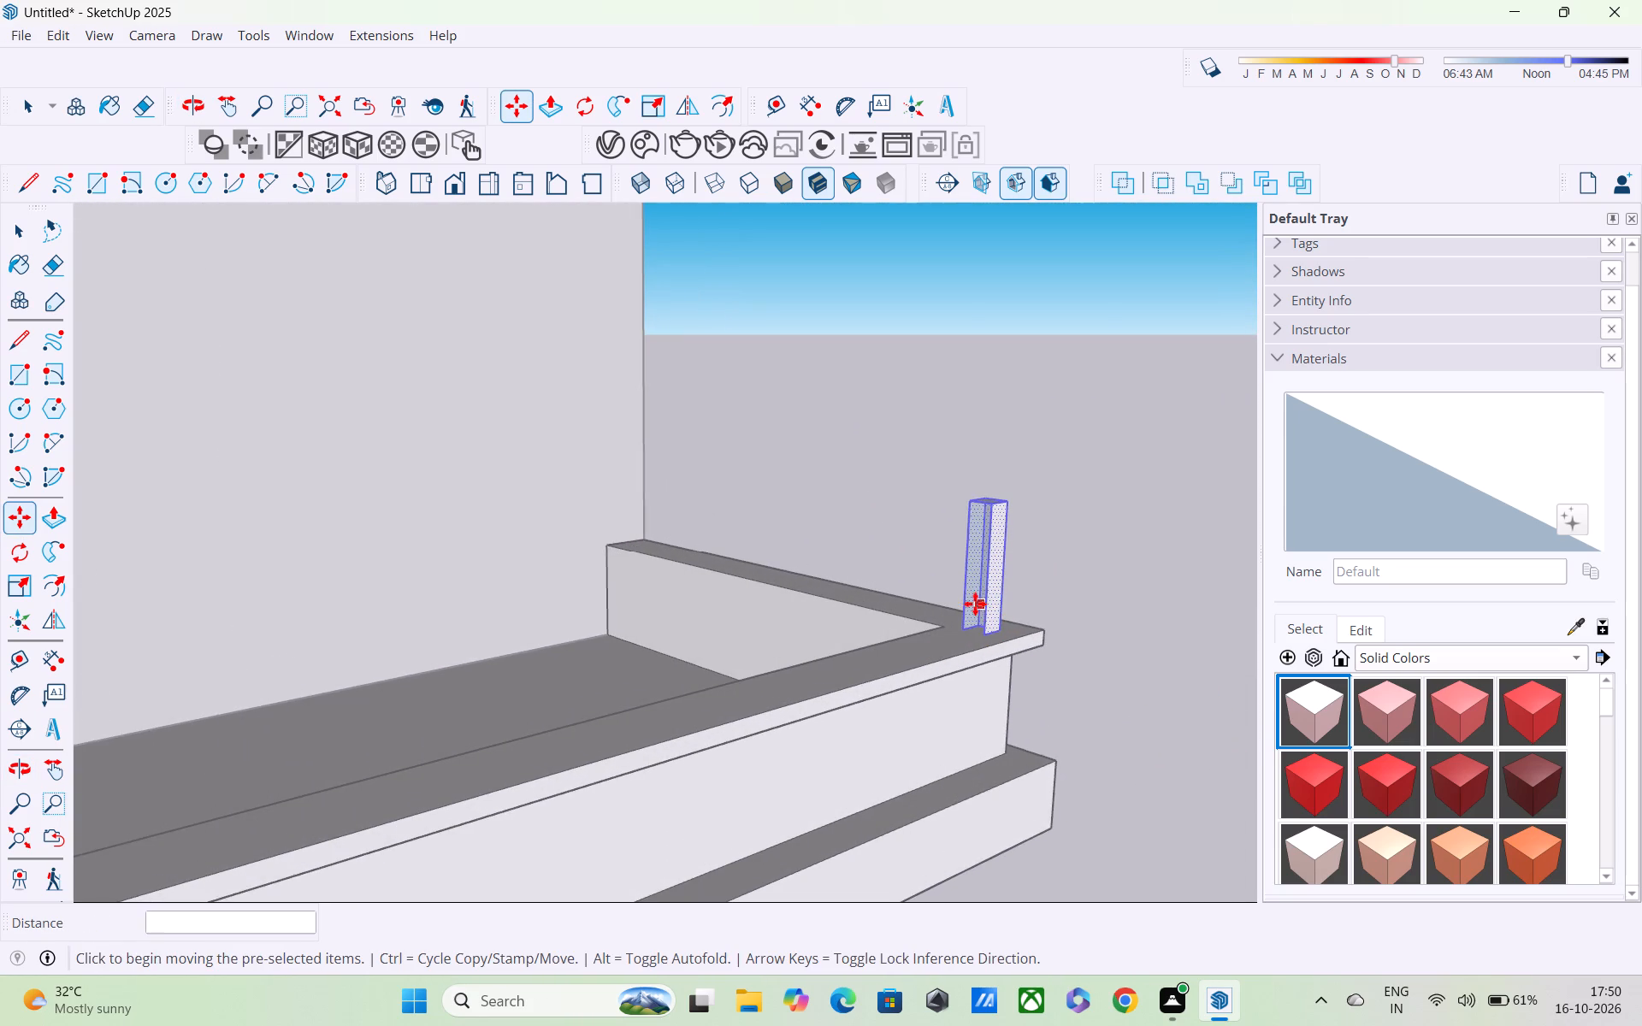
middle_click_drag(972, 605, 1166, 640)
scroll(1001, 584, "down", 6)
middle_click_drag(950, 570, 907, 581)
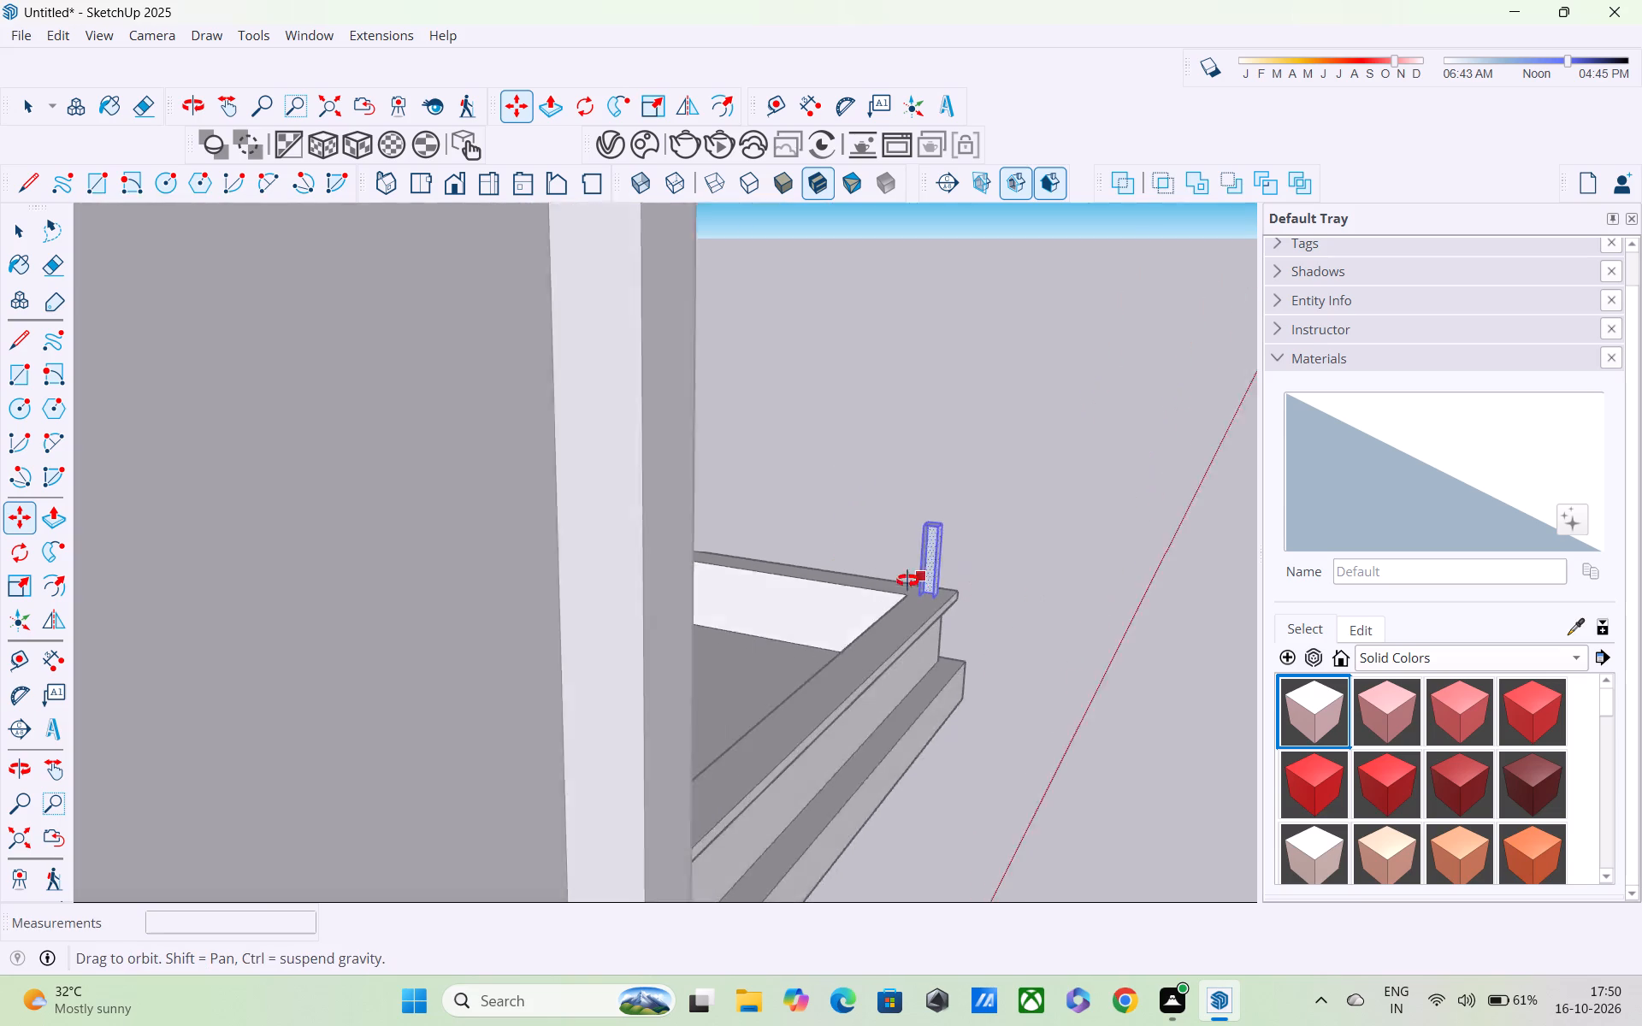
middle_click_drag(907, 581, 820, 590)
scroll(820, 590, "up", 1)
key("space")
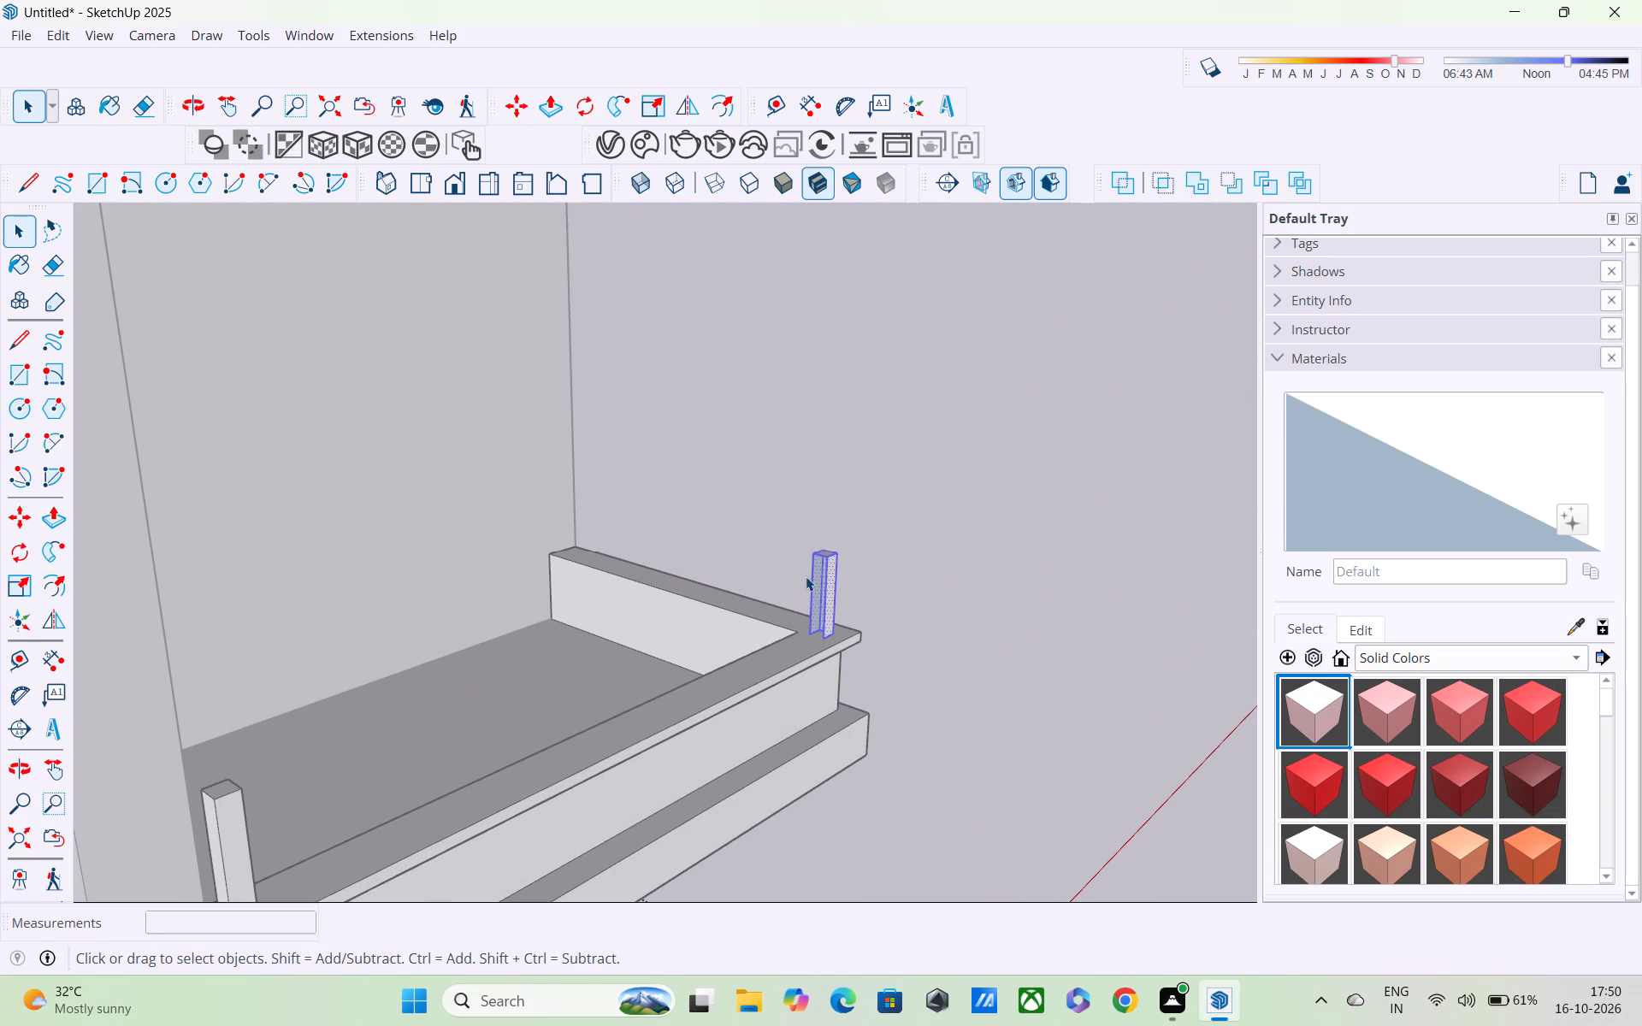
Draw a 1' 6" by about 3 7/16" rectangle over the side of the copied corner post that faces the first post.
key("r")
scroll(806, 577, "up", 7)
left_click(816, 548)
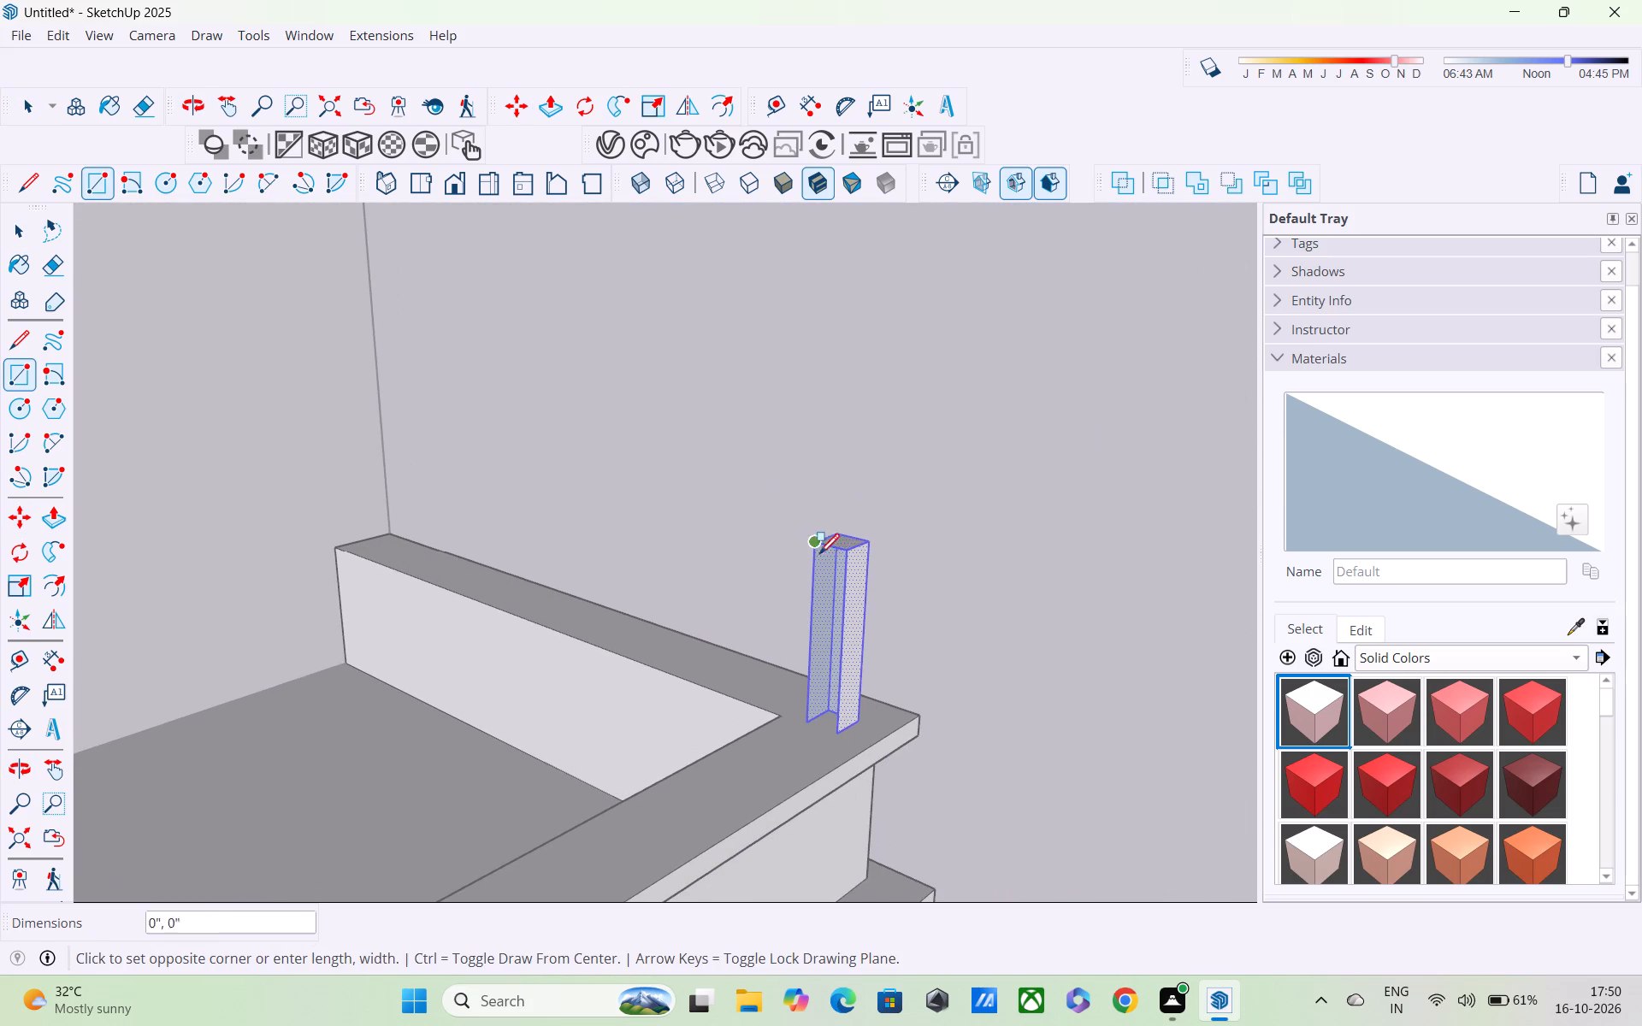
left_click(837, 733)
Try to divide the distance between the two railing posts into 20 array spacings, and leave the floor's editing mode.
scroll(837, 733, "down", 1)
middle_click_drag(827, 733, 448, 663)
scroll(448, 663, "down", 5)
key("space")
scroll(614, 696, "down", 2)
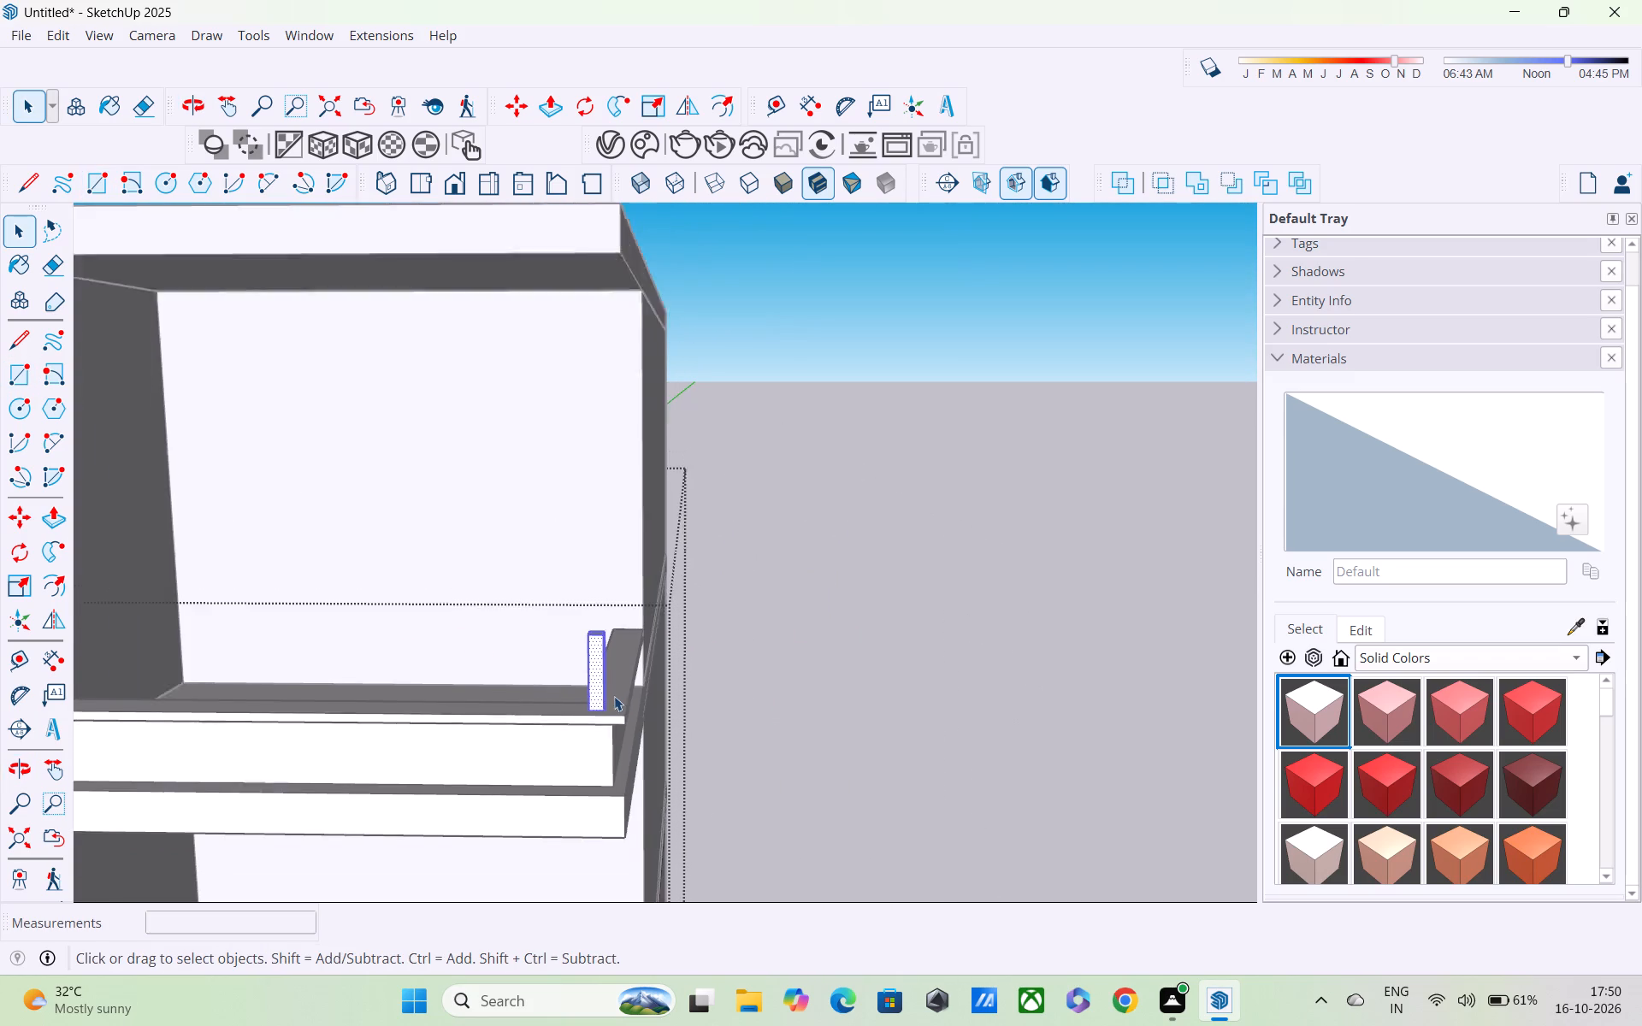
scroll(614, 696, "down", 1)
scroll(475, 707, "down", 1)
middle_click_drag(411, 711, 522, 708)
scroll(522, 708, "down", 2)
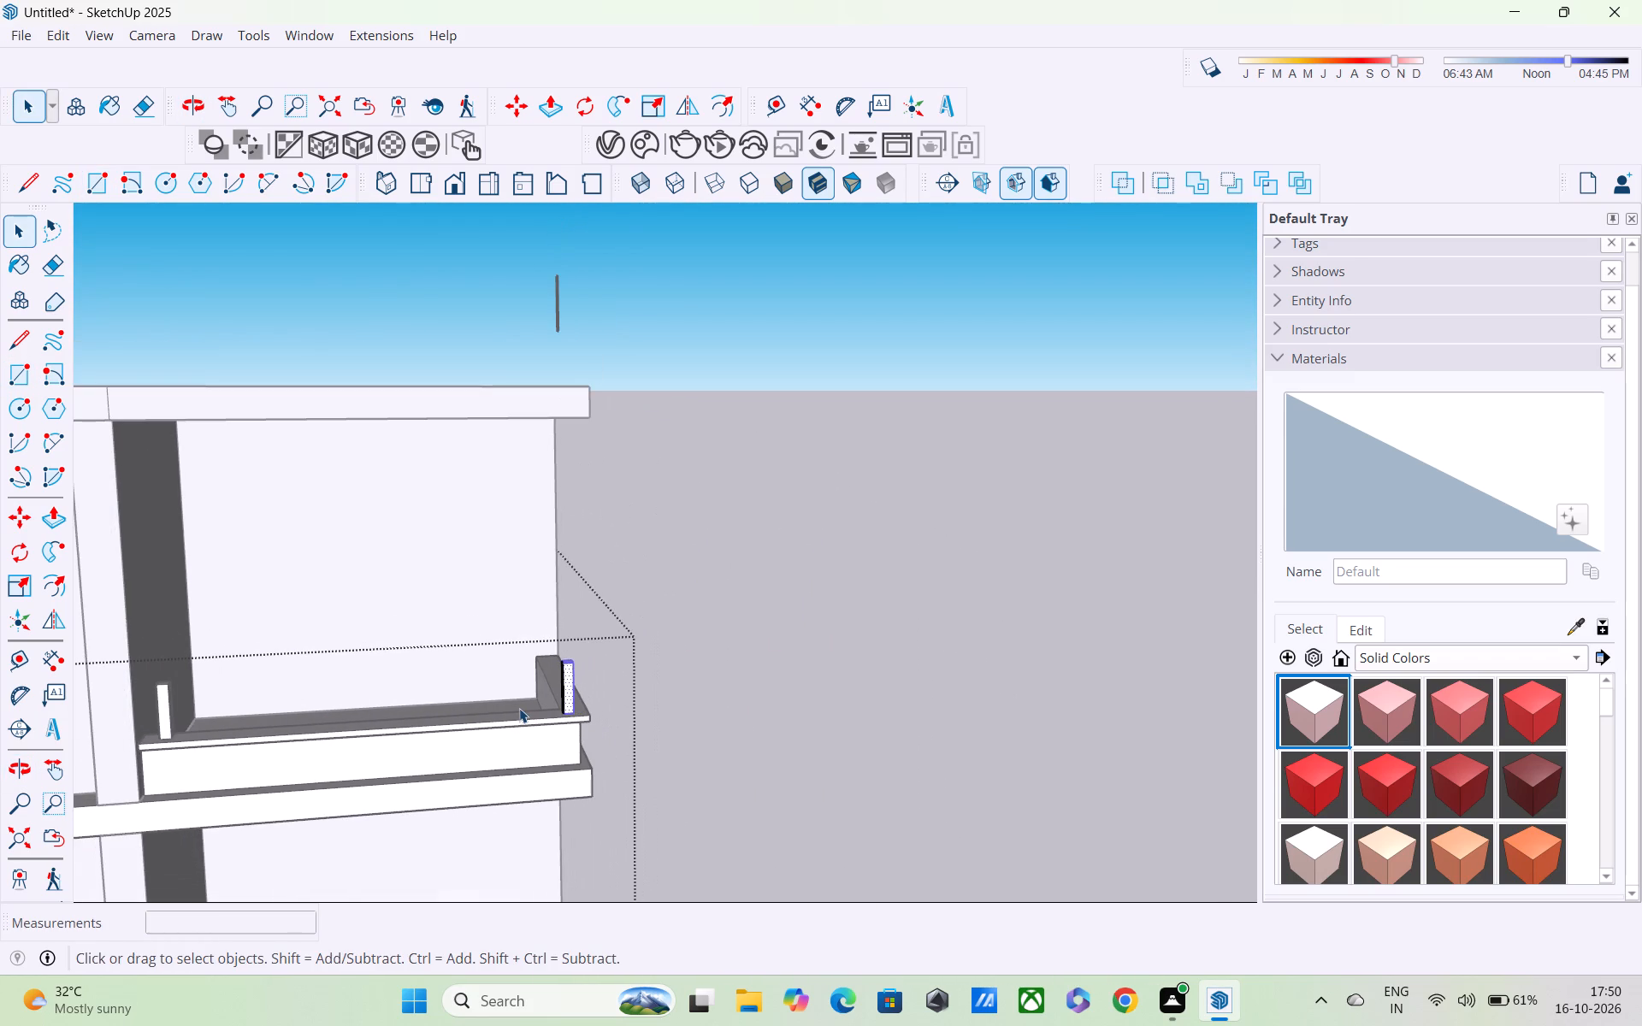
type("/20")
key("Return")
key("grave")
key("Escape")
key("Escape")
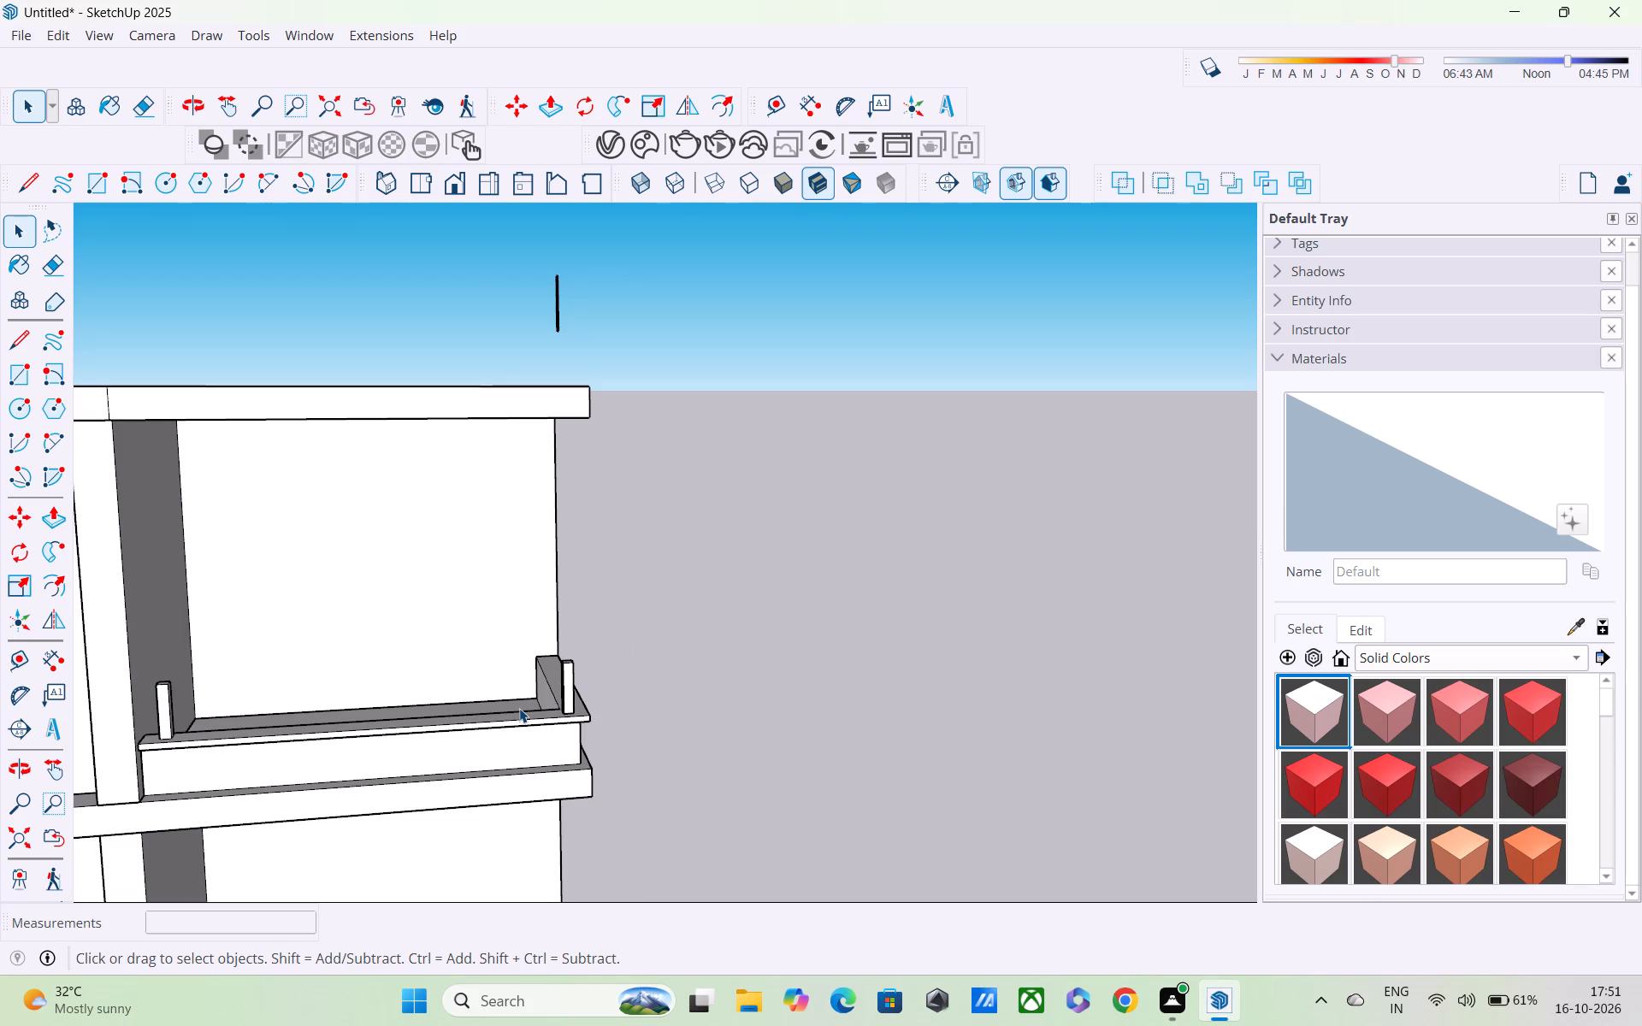
Undo the rectangle on the corner post and the post's copy, leaving only the original railing post.
scroll(519, 708, "up", 2)
middle_click_drag(498, 717, 200, 1002)
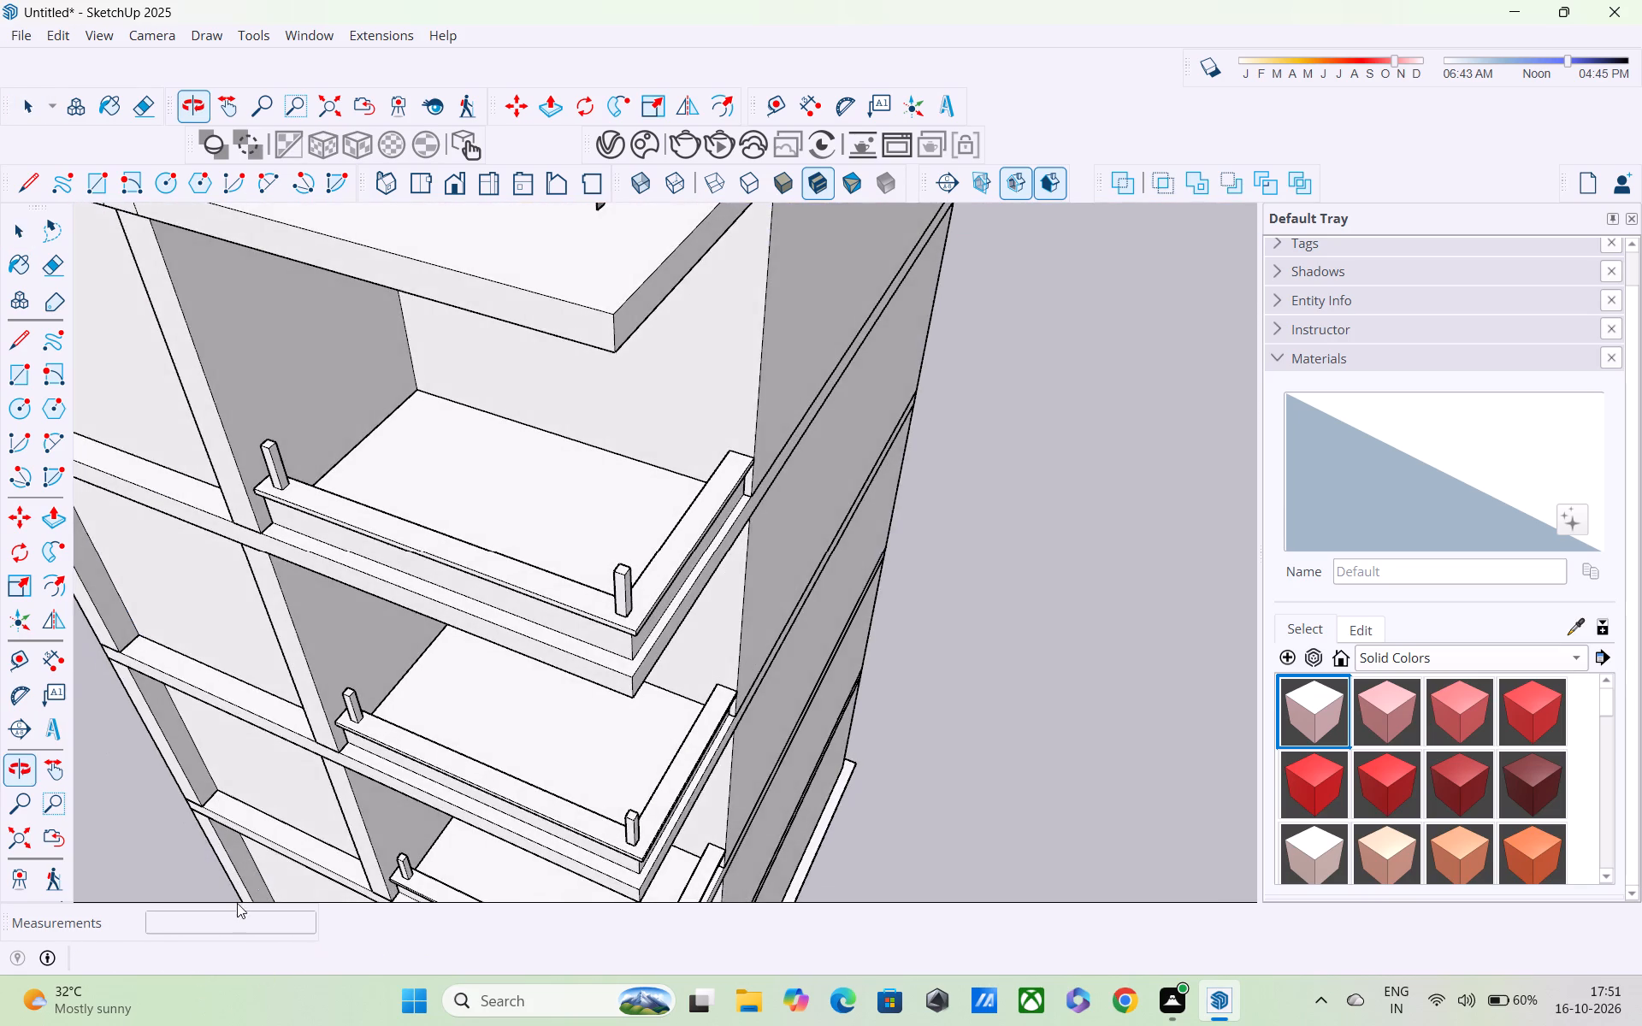
scroll(458, 658, "up", 3)
middle_click_drag(423, 580, 506, 637)
scroll(505, 637, "up", 1)
scroll(506, 637, "up", 1, "ctrl")
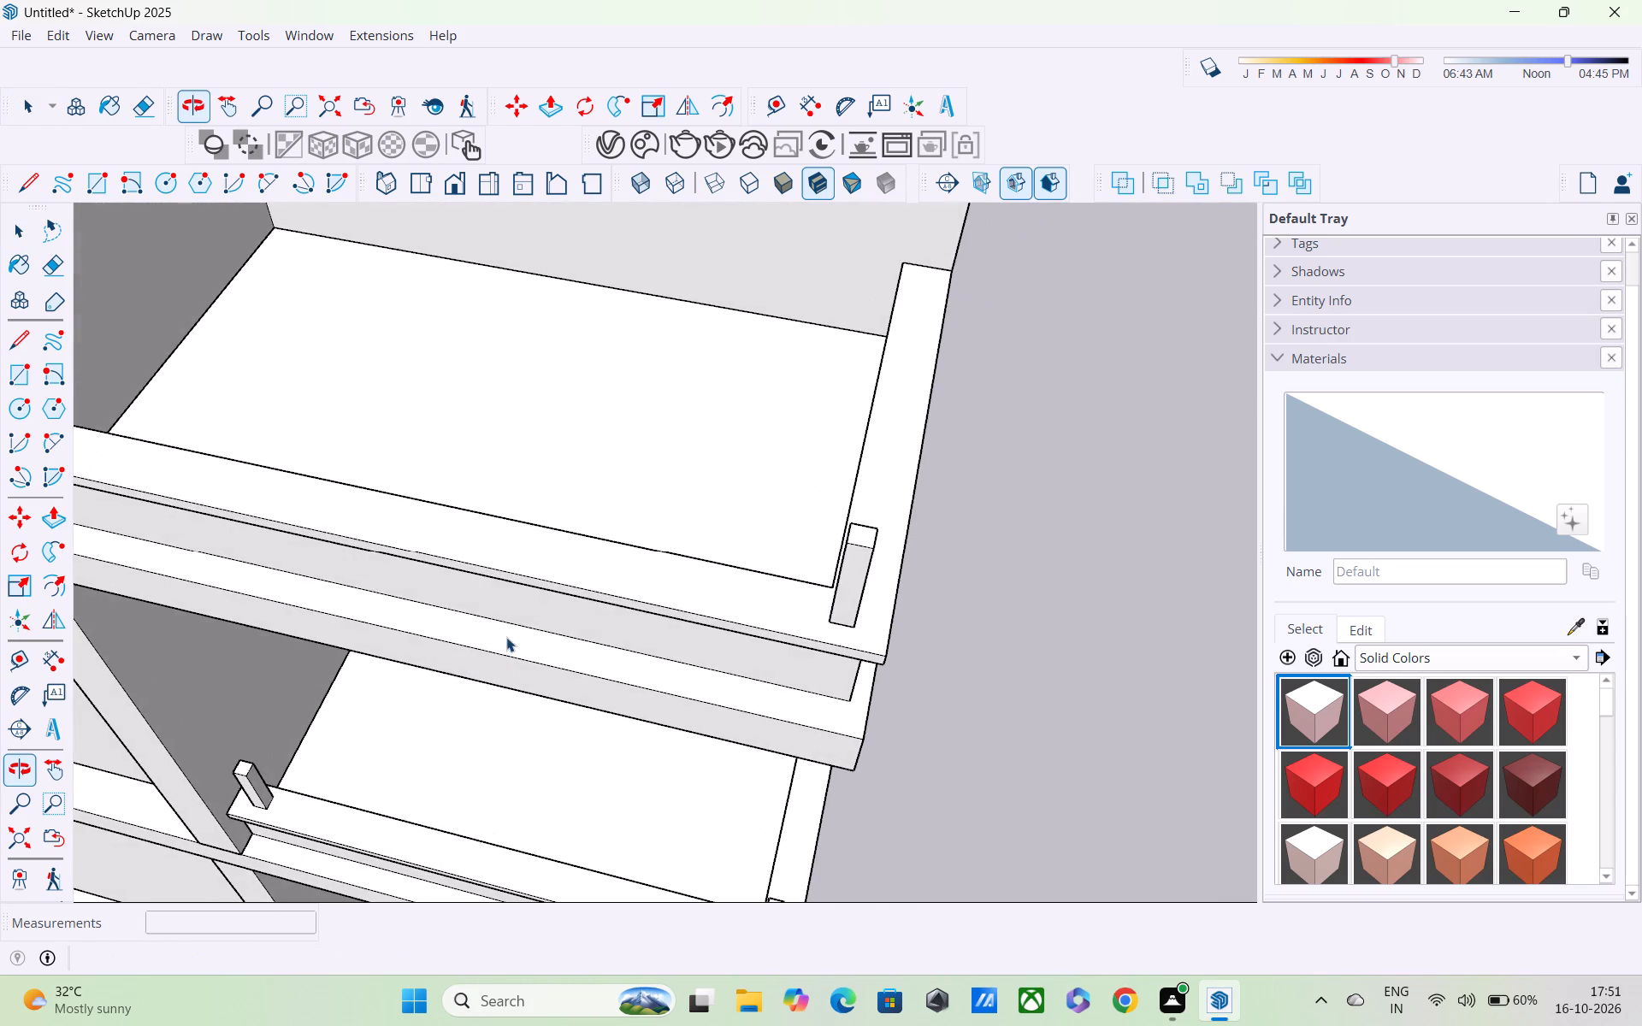
key("ctrl+z")
scroll(506, 637, "down", 1, "ctrl")
key("ctrl+z")
scroll(506, 637, "down", 4)
key("ctrl+z")
scroll(506, 637, "up", 1, "ctrl")
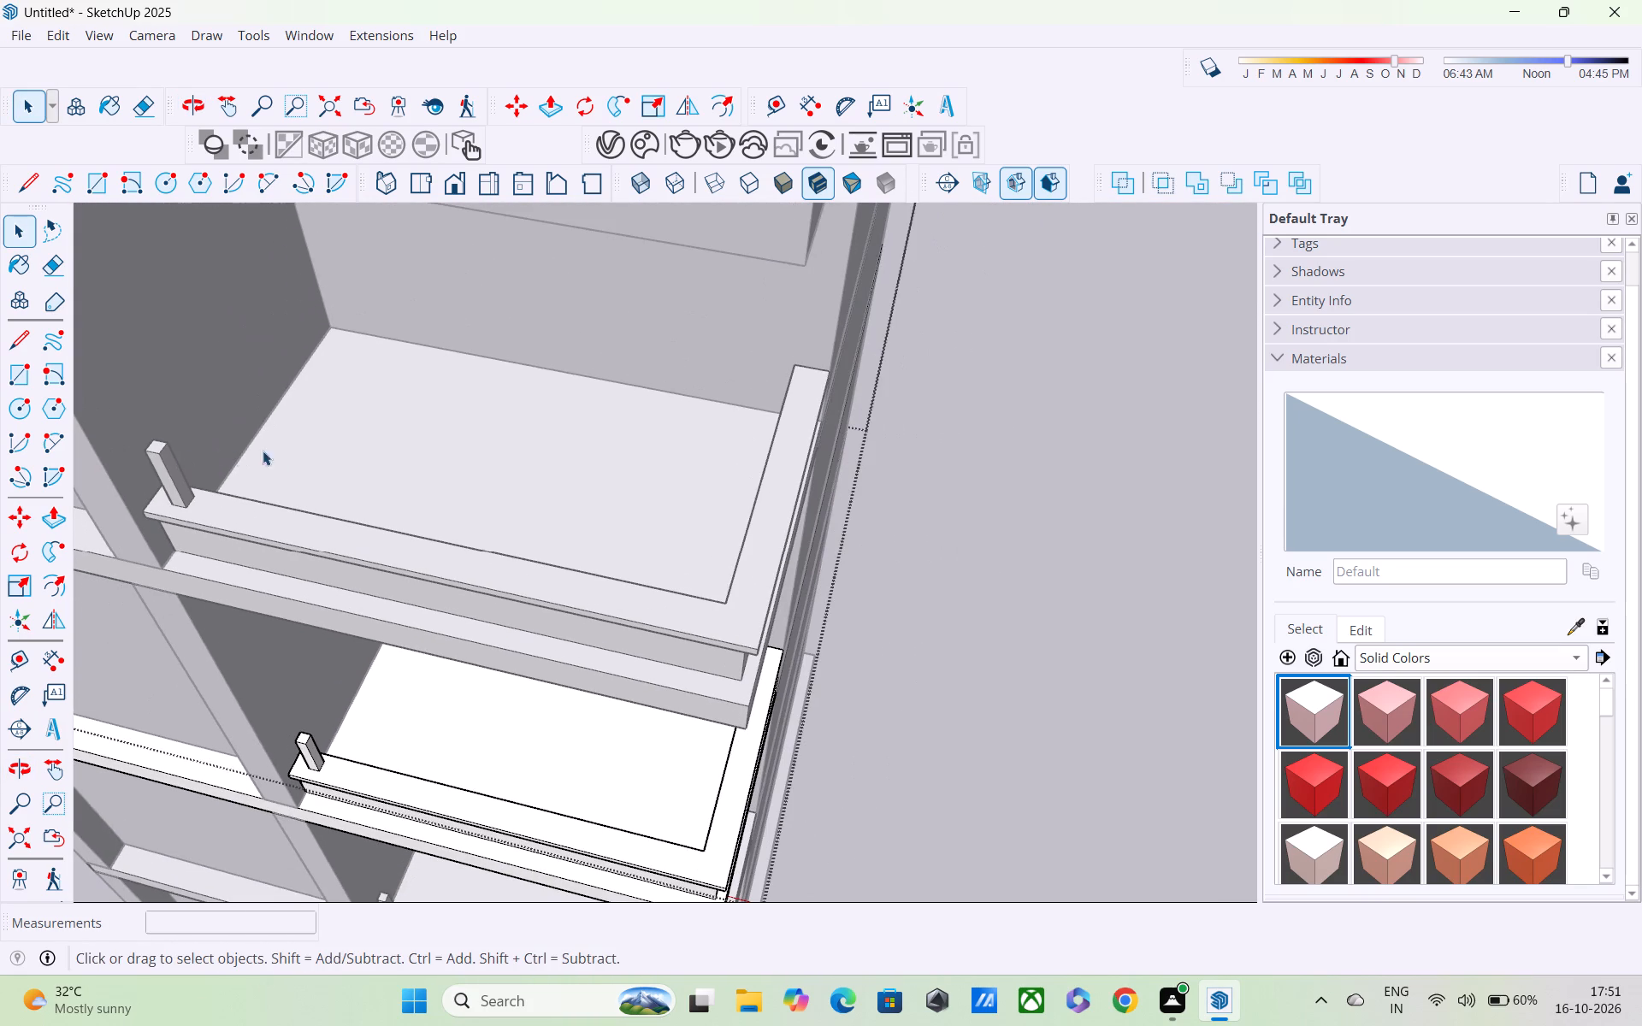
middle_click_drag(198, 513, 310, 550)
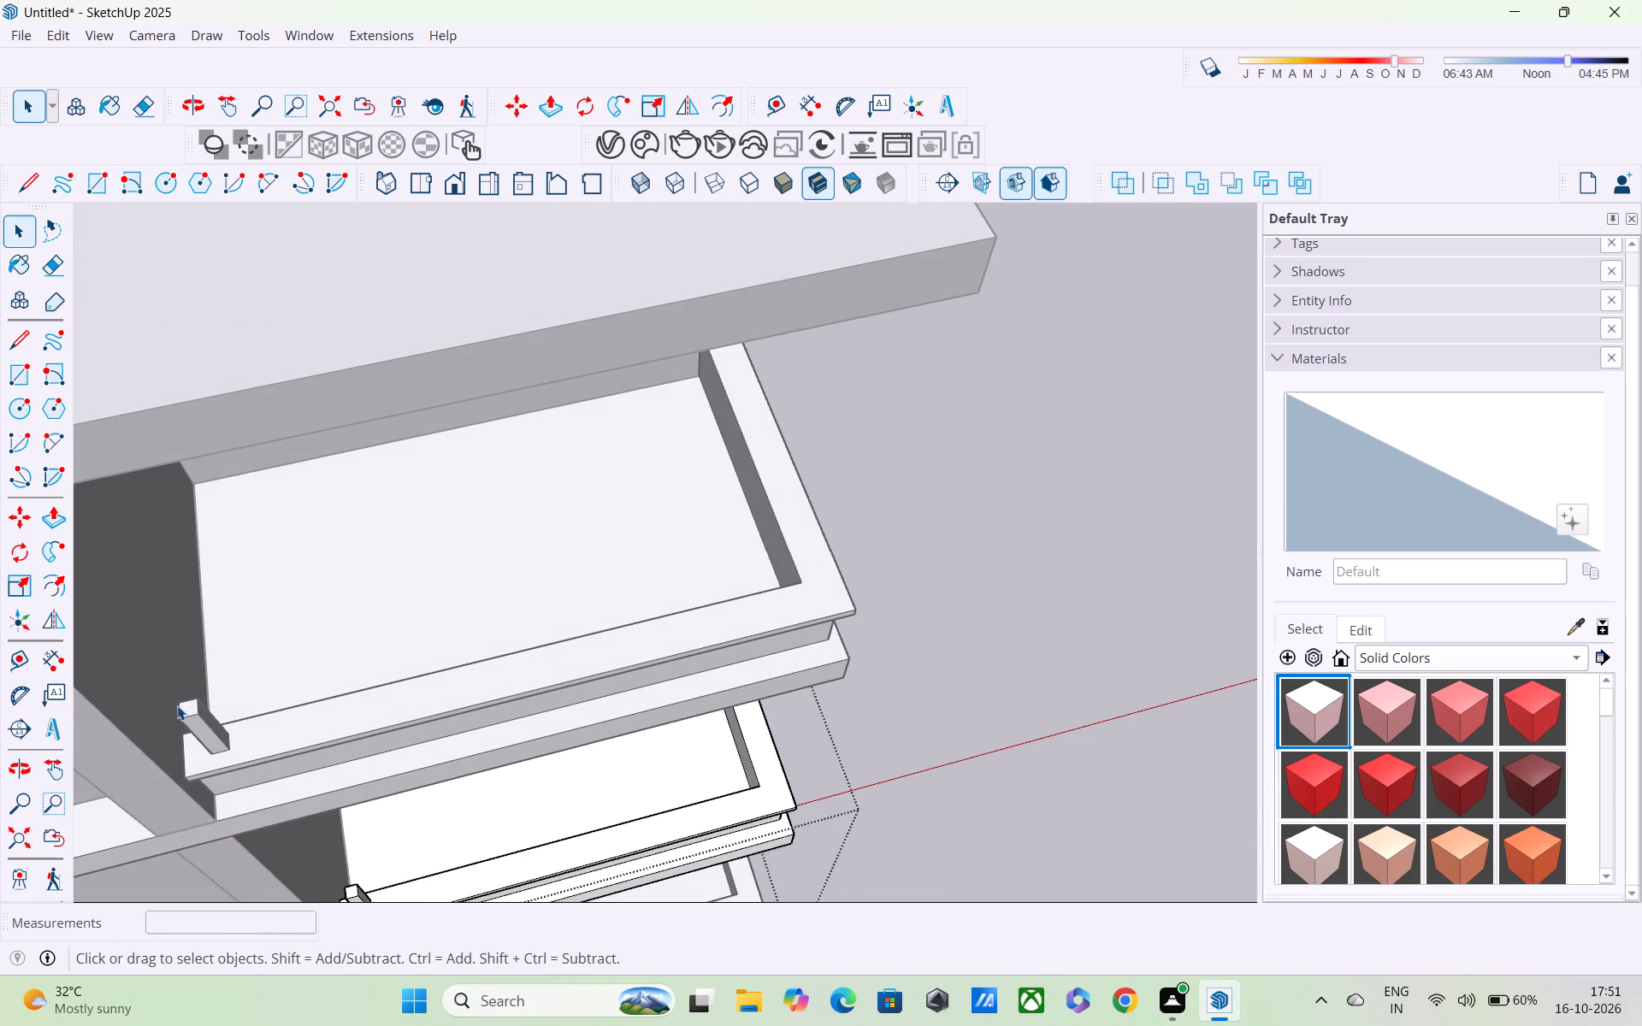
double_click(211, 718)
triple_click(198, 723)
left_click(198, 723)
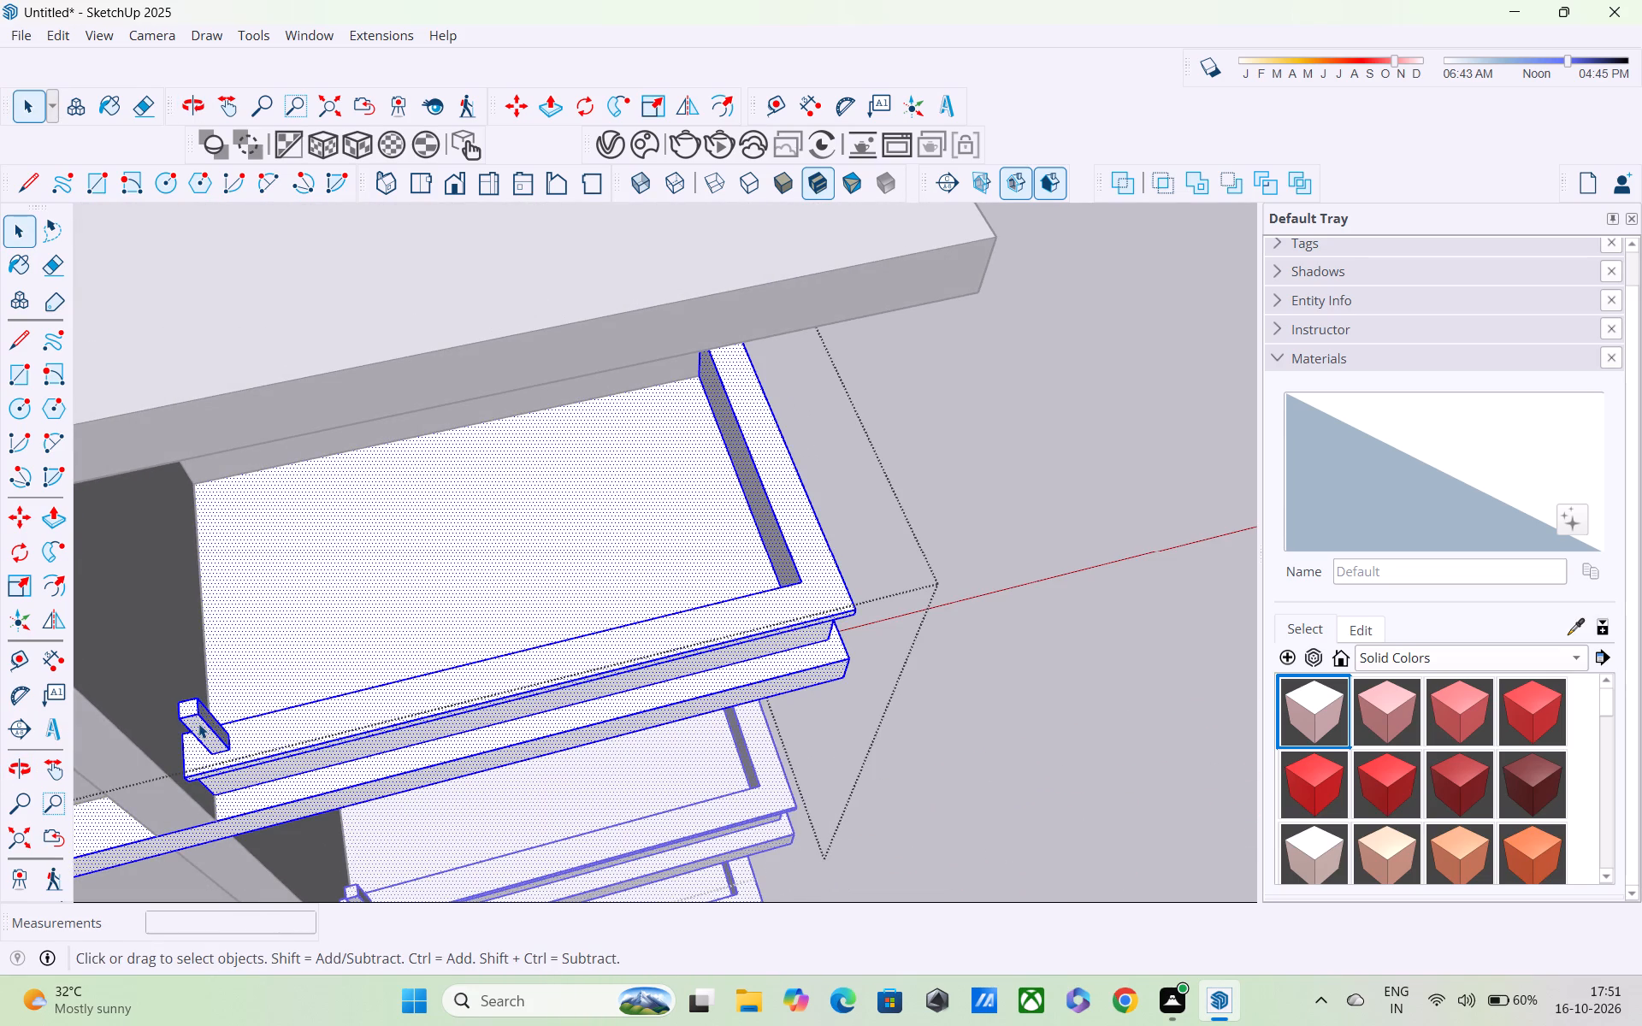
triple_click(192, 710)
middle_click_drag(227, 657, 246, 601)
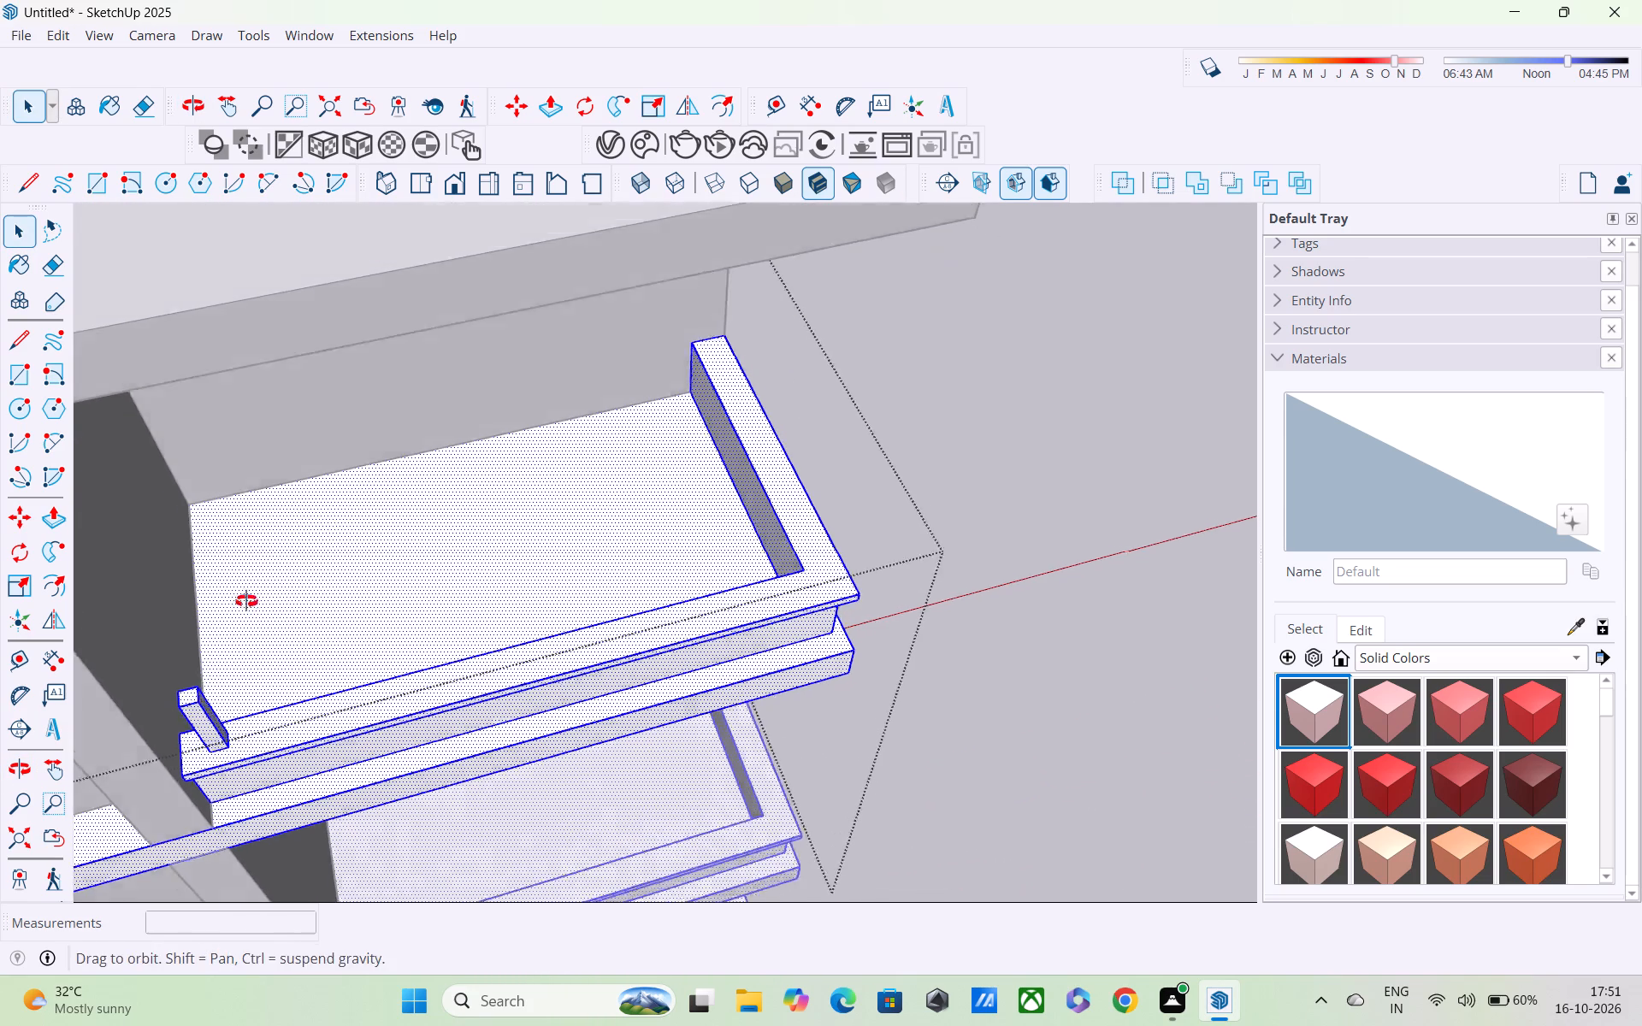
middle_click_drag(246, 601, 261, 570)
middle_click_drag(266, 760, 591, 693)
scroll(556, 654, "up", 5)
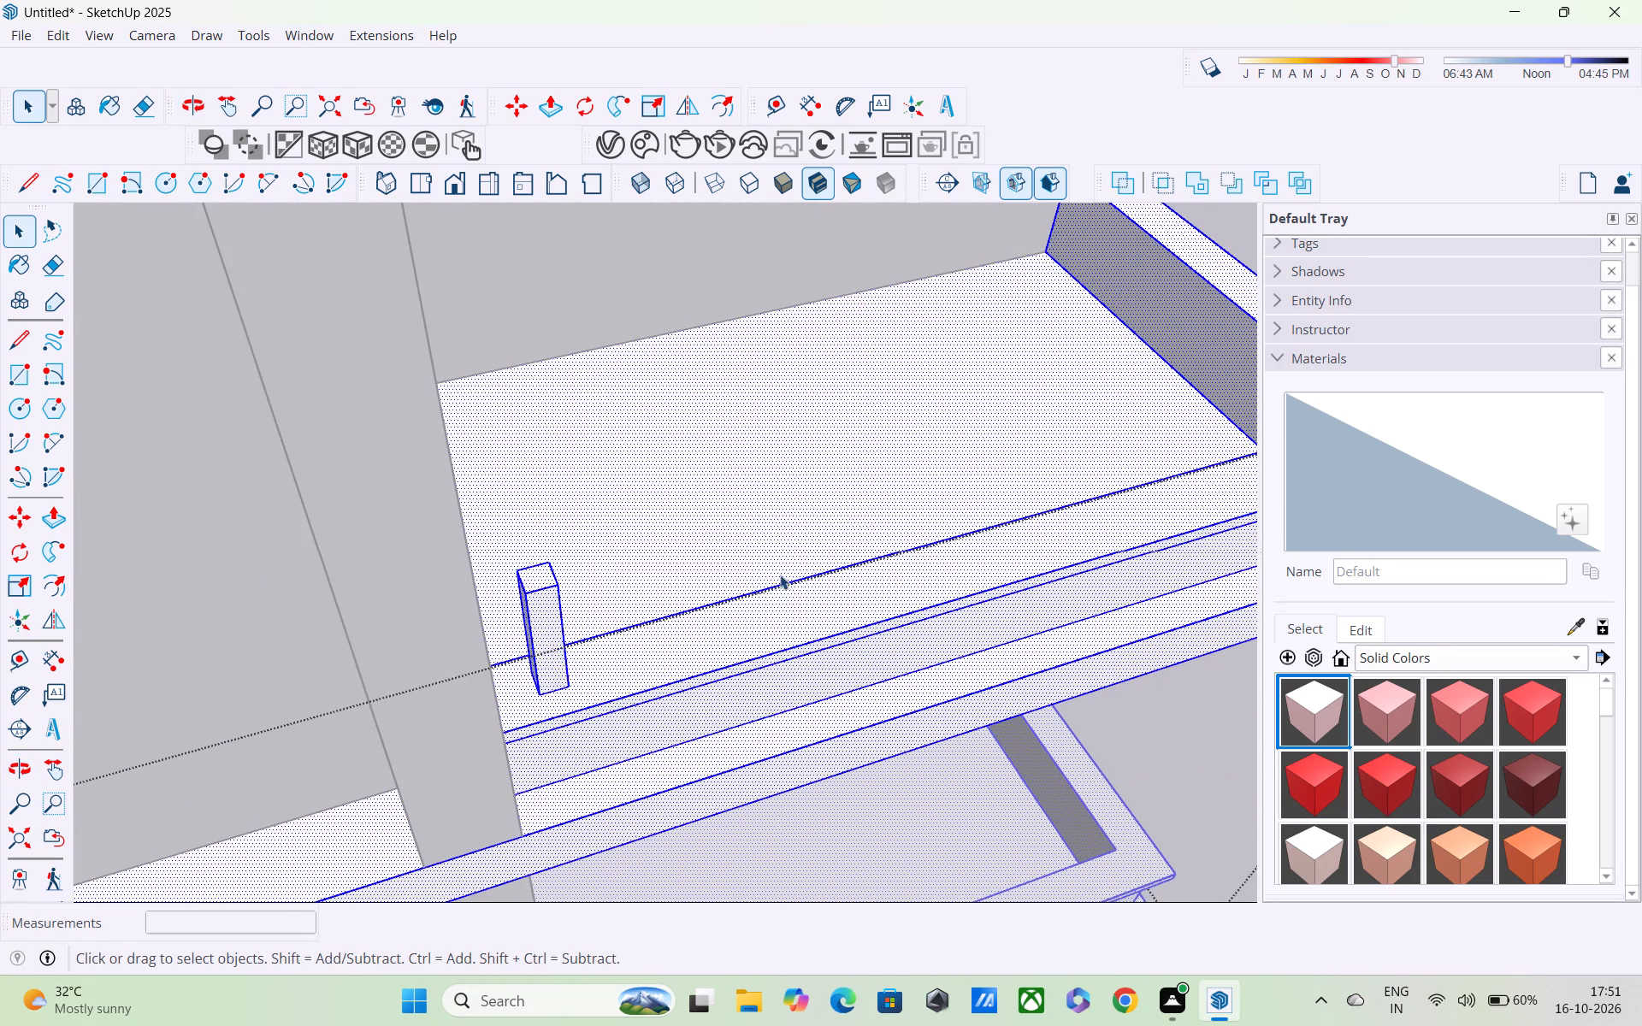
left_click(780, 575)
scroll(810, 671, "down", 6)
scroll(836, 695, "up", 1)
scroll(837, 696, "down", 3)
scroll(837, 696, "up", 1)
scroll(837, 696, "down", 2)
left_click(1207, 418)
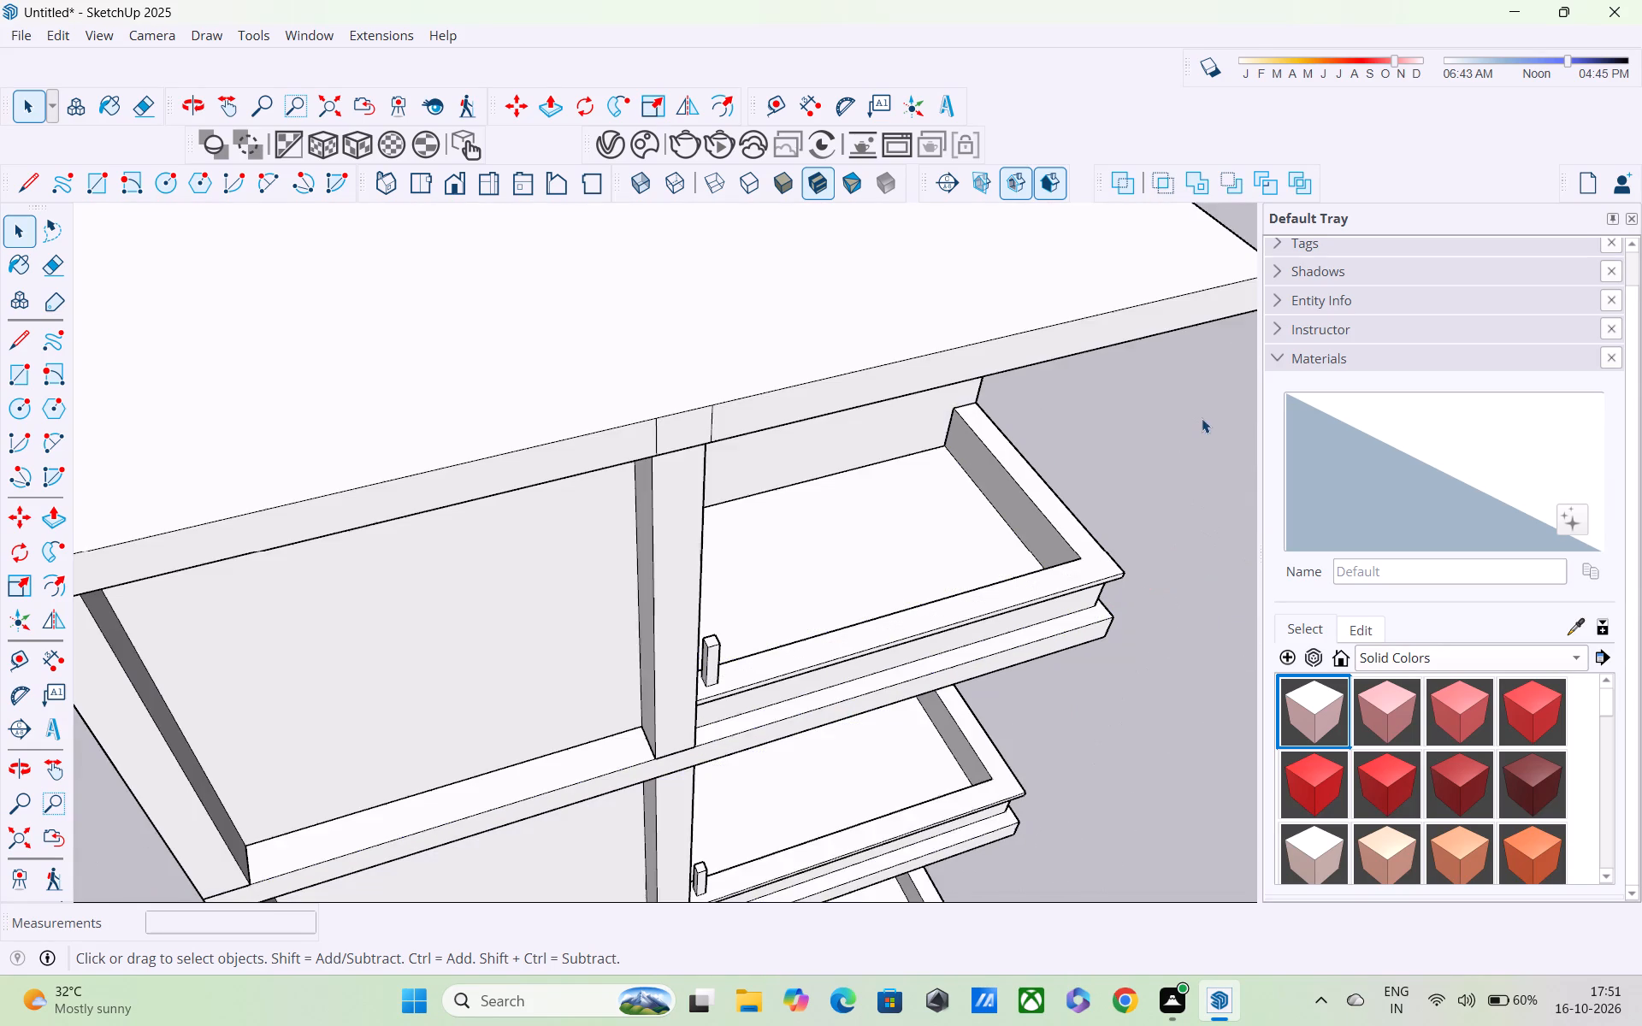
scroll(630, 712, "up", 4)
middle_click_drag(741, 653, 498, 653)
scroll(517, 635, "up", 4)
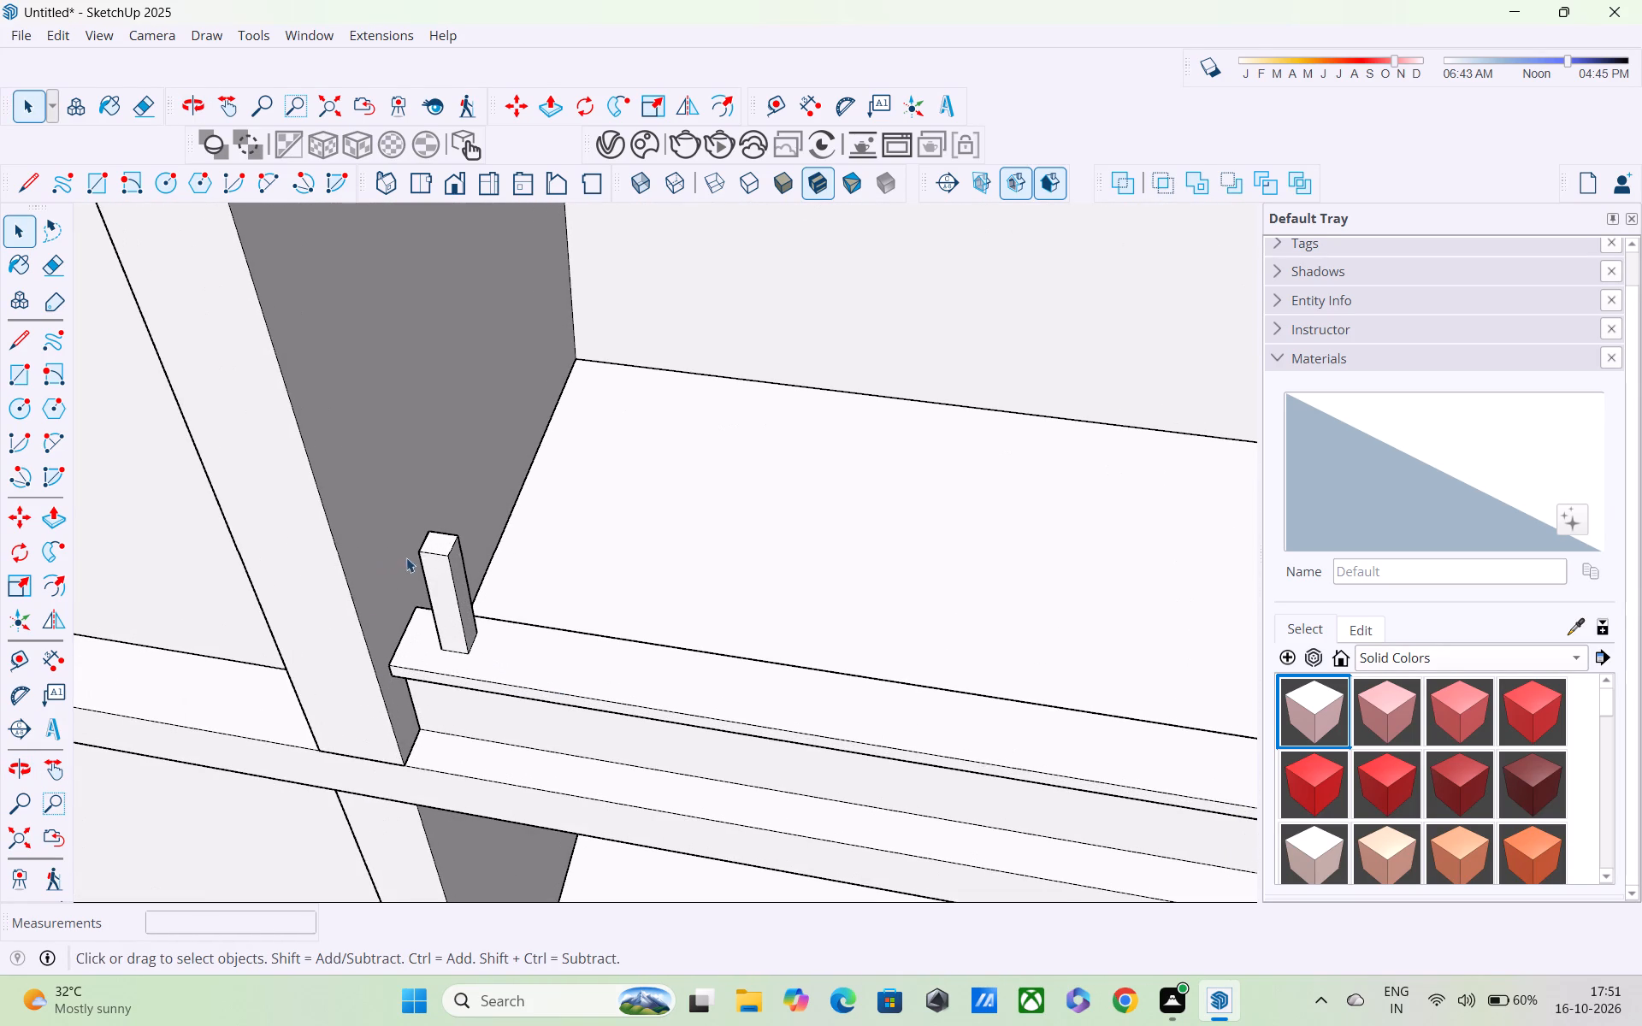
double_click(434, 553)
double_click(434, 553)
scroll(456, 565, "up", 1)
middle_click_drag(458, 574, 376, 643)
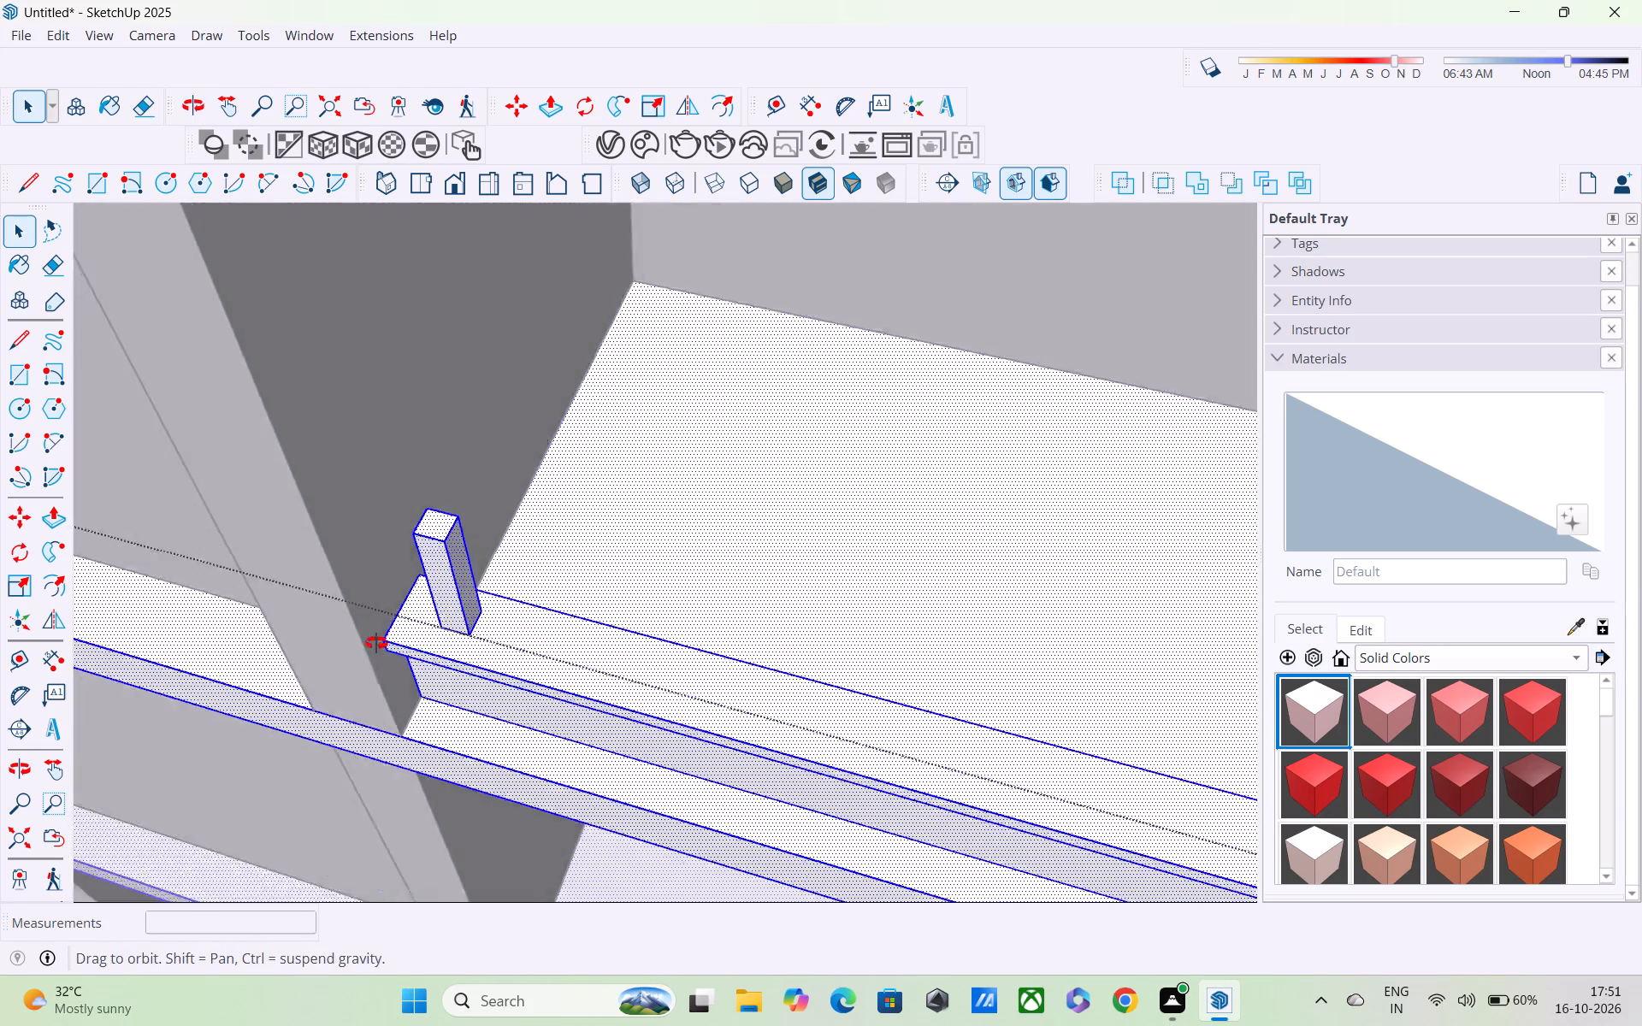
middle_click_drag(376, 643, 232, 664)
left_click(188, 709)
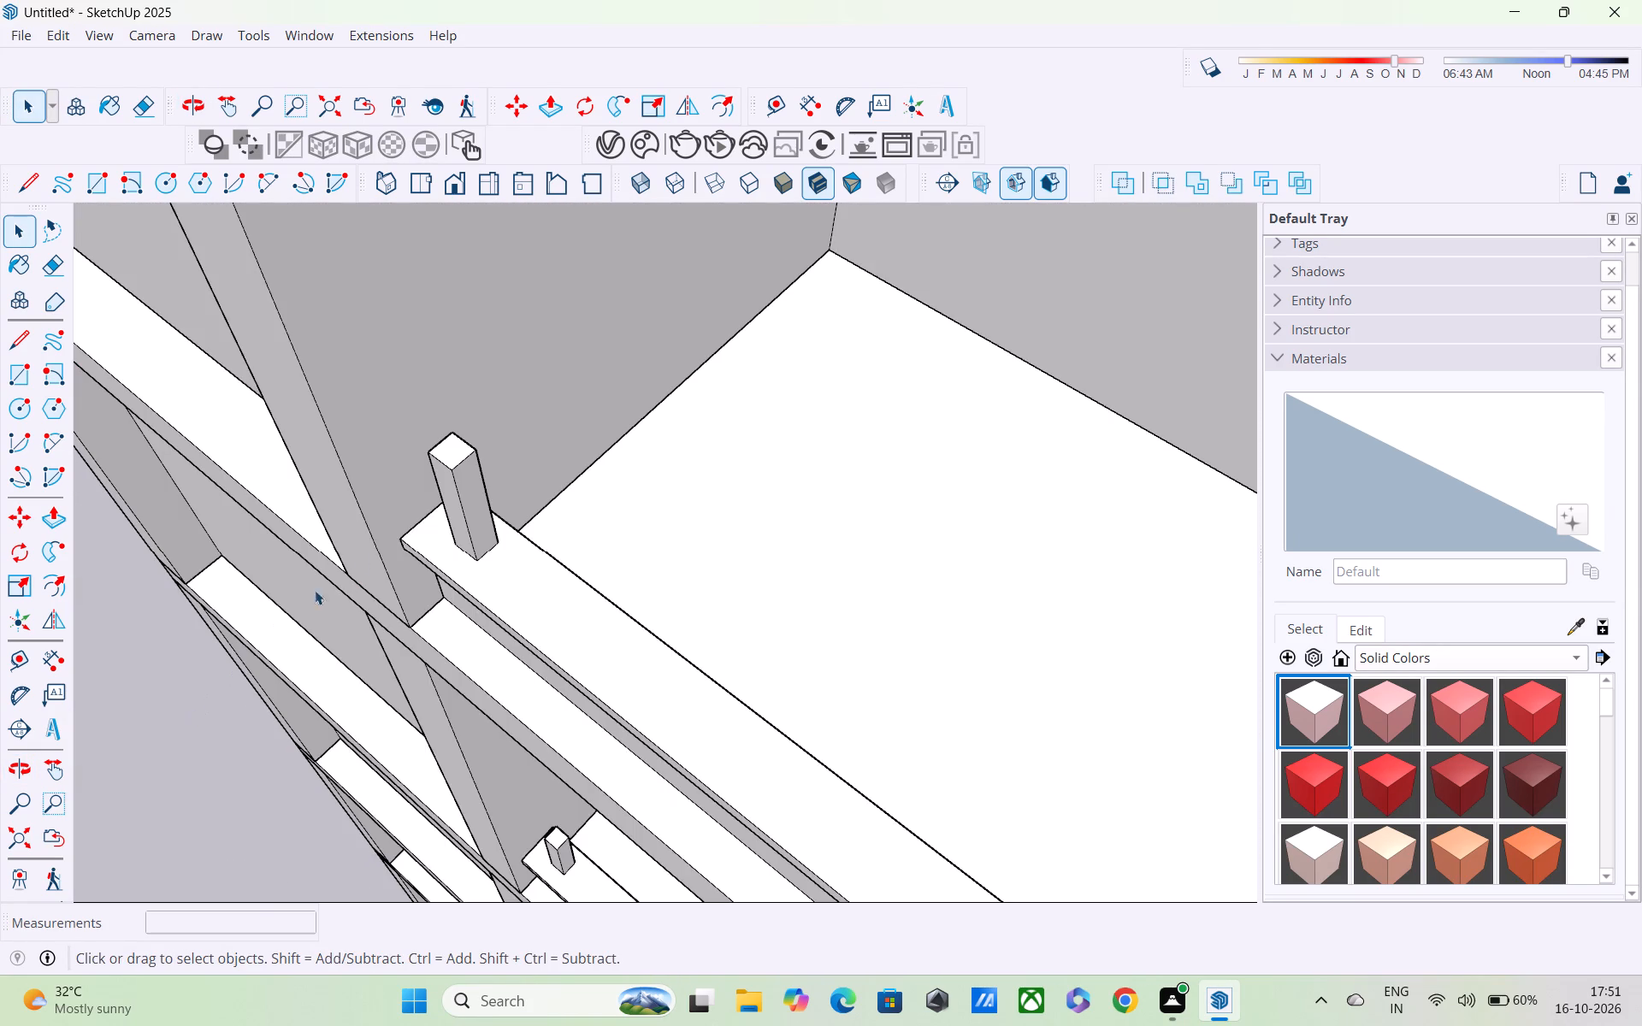
Reopen the floor for editing and select the railing post's side faces and the vertical edges beside its first faces.
scroll(504, 512, "up", 4)
left_click(458, 485, "shift")
double_click(458, 490, "shift")
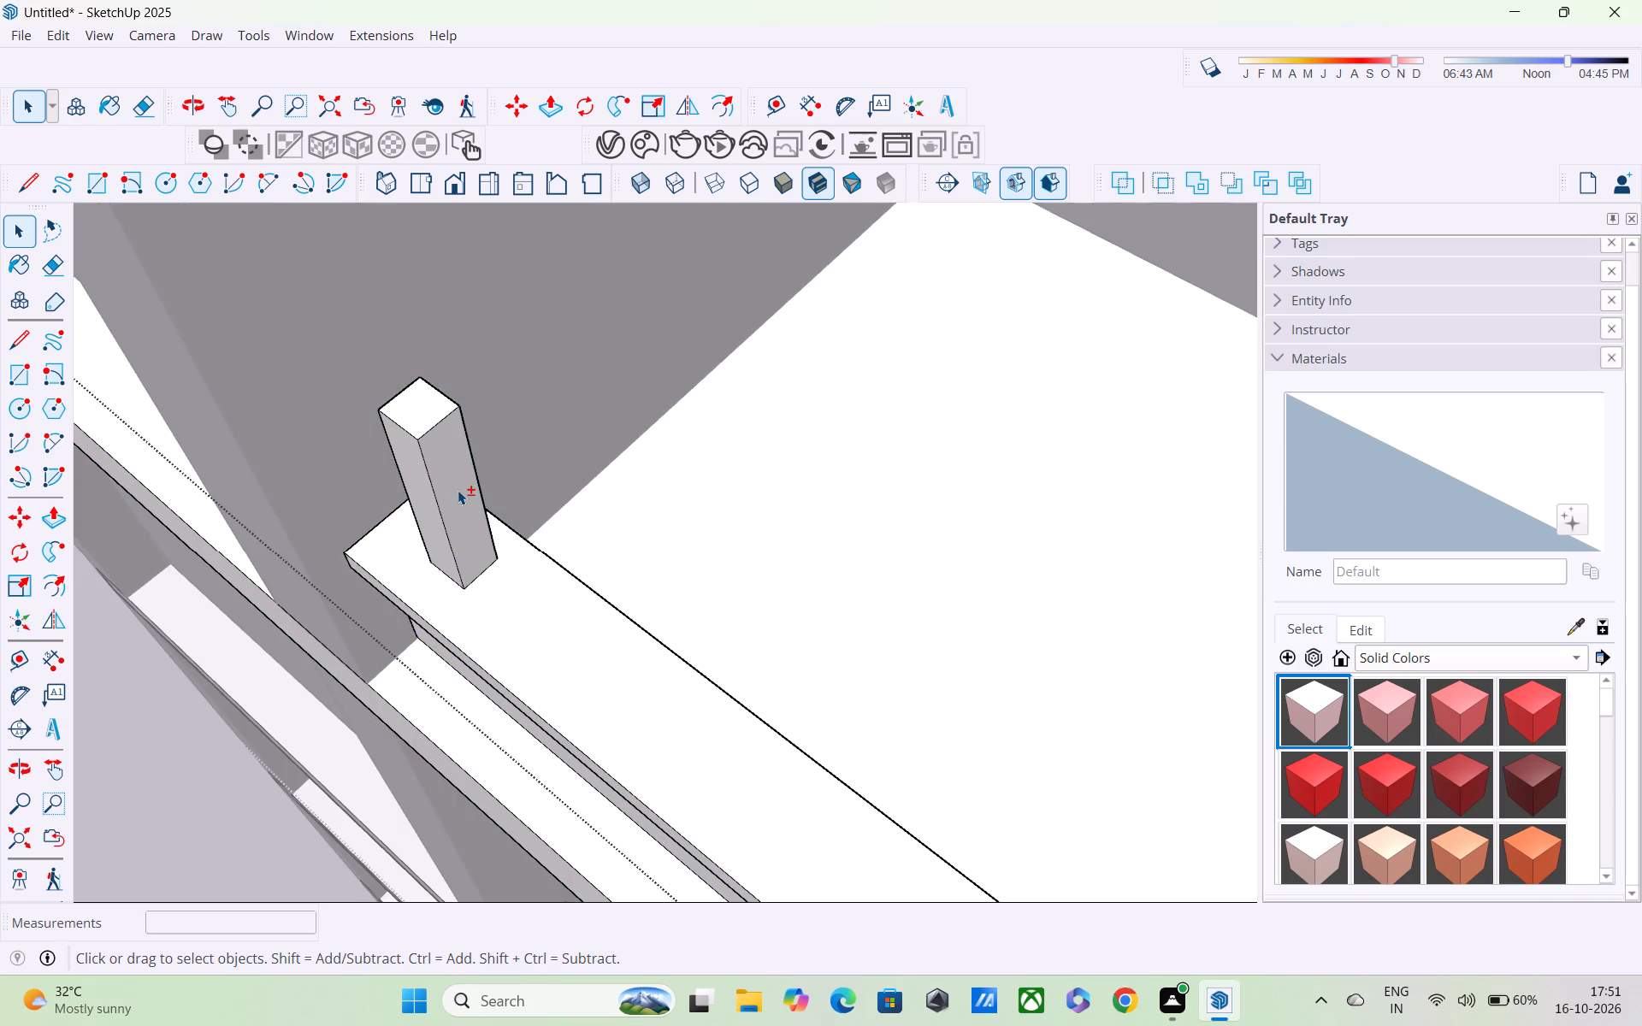
left_click(453, 503, "shift")
left_click(419, 498, "shift")
middle_click_drag(435, 498, 369, 609)
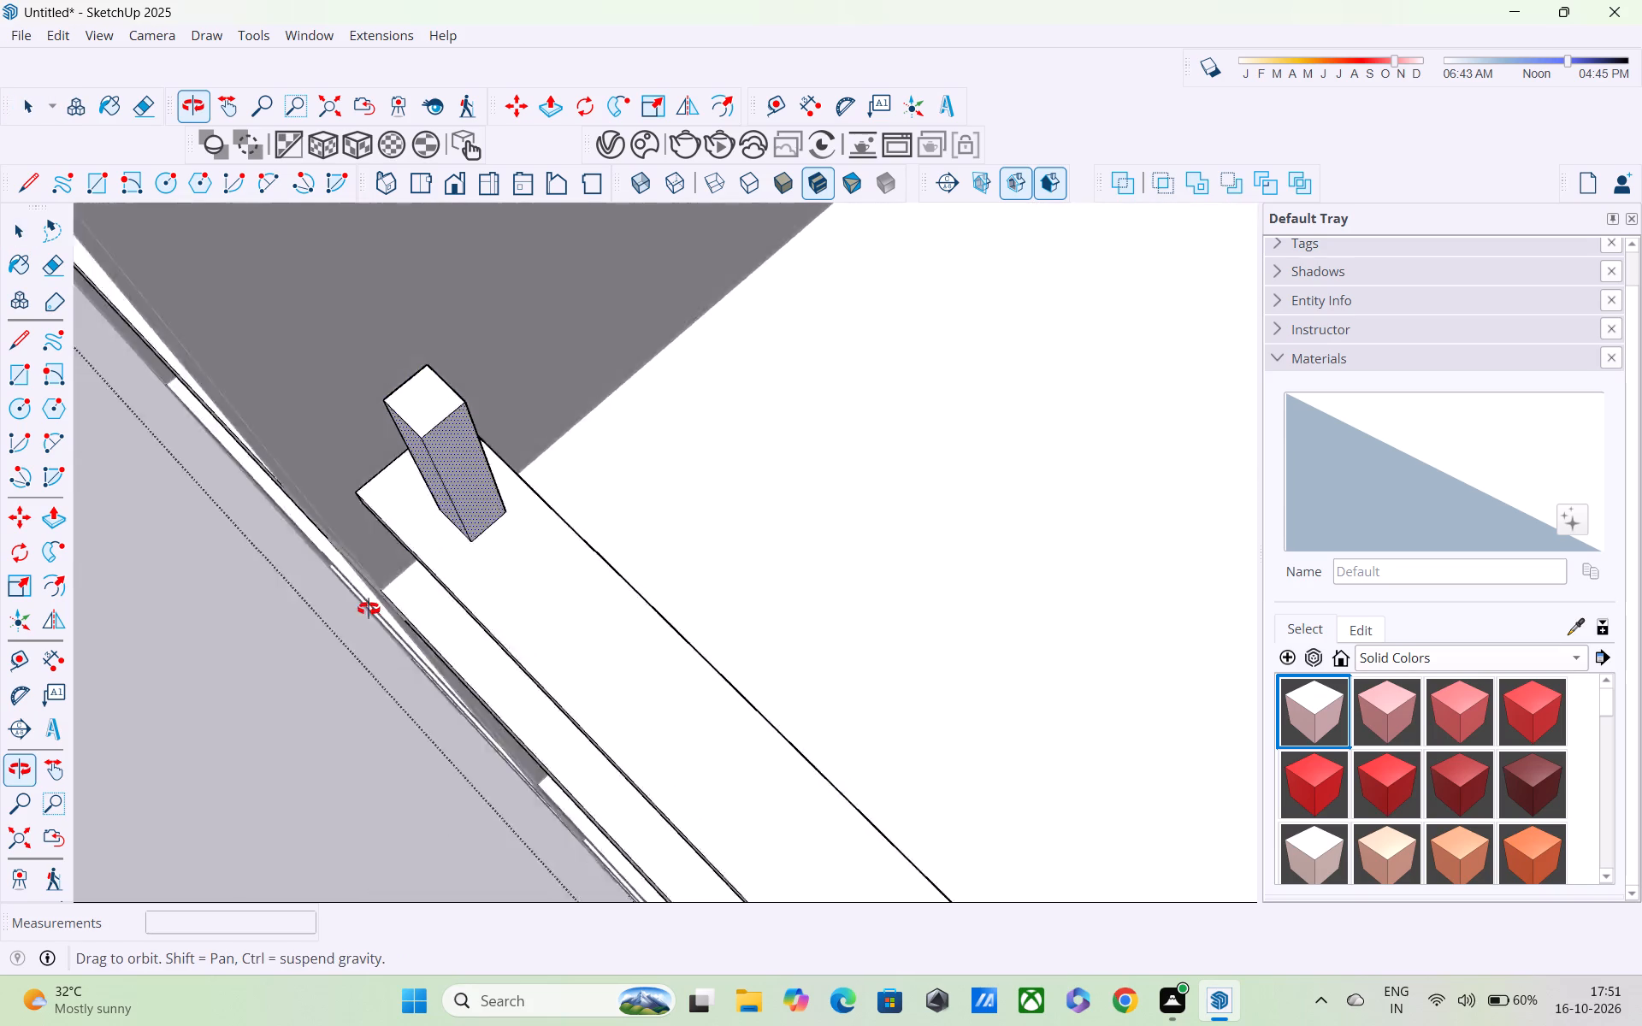
middle_click_drag(369, 609, 212, 604)
middle_click_drag(497, 498, 285, 345)
scroll(213, 358, "up", 1)
middle_click_drag(587, 371, 264, 418, "shift")
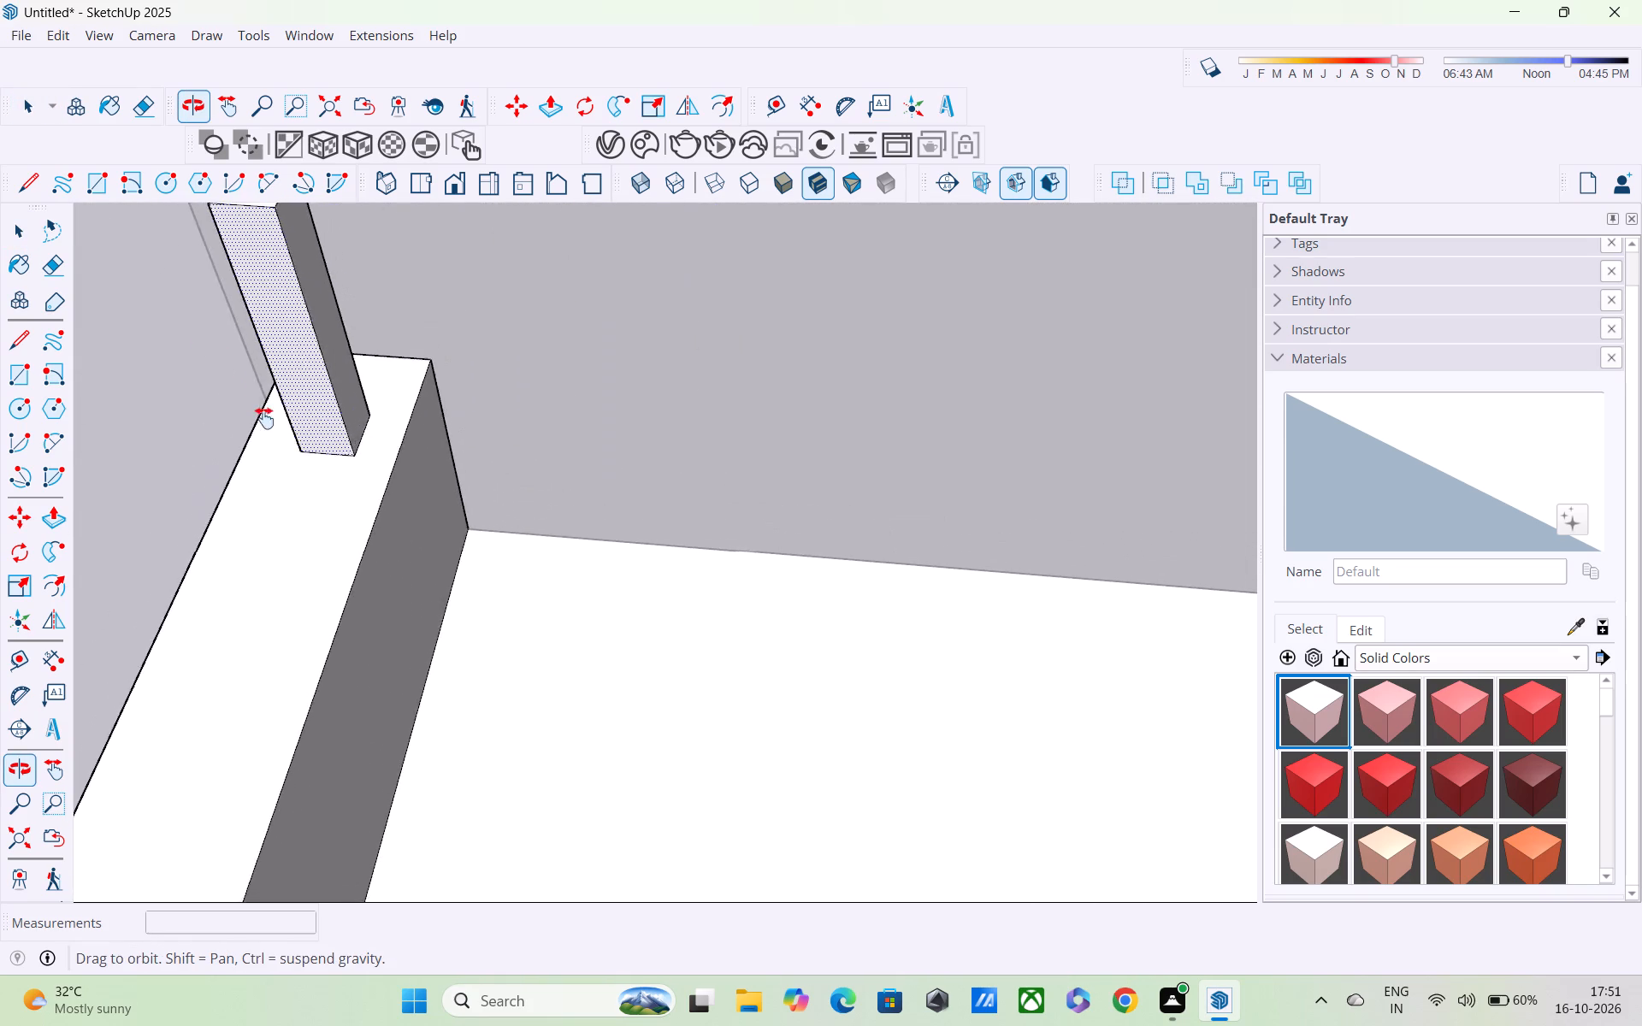
middle_click_drag(264, 418, 305, 510, "shift")
middle_click_drag(364, 423, 196, 446)
left_click(392, 306, "shift")
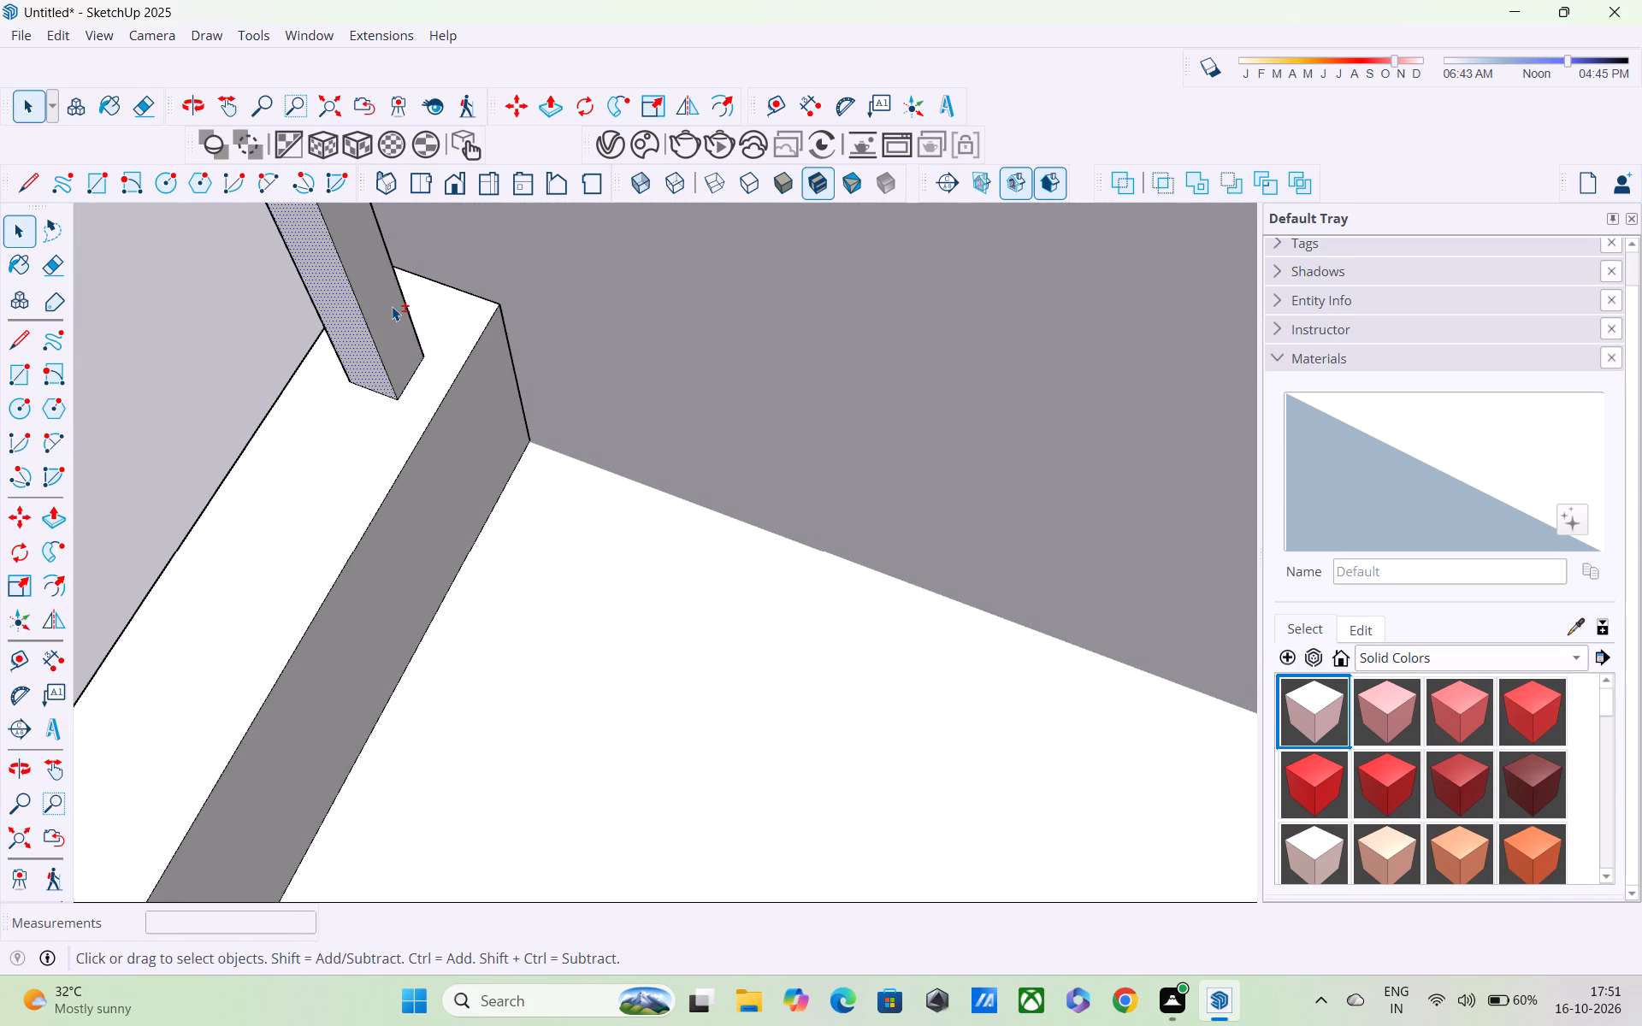
middle_click_drag(397, 315, 1069, 328)
middle_click_drag(550, 677, 806, 495)
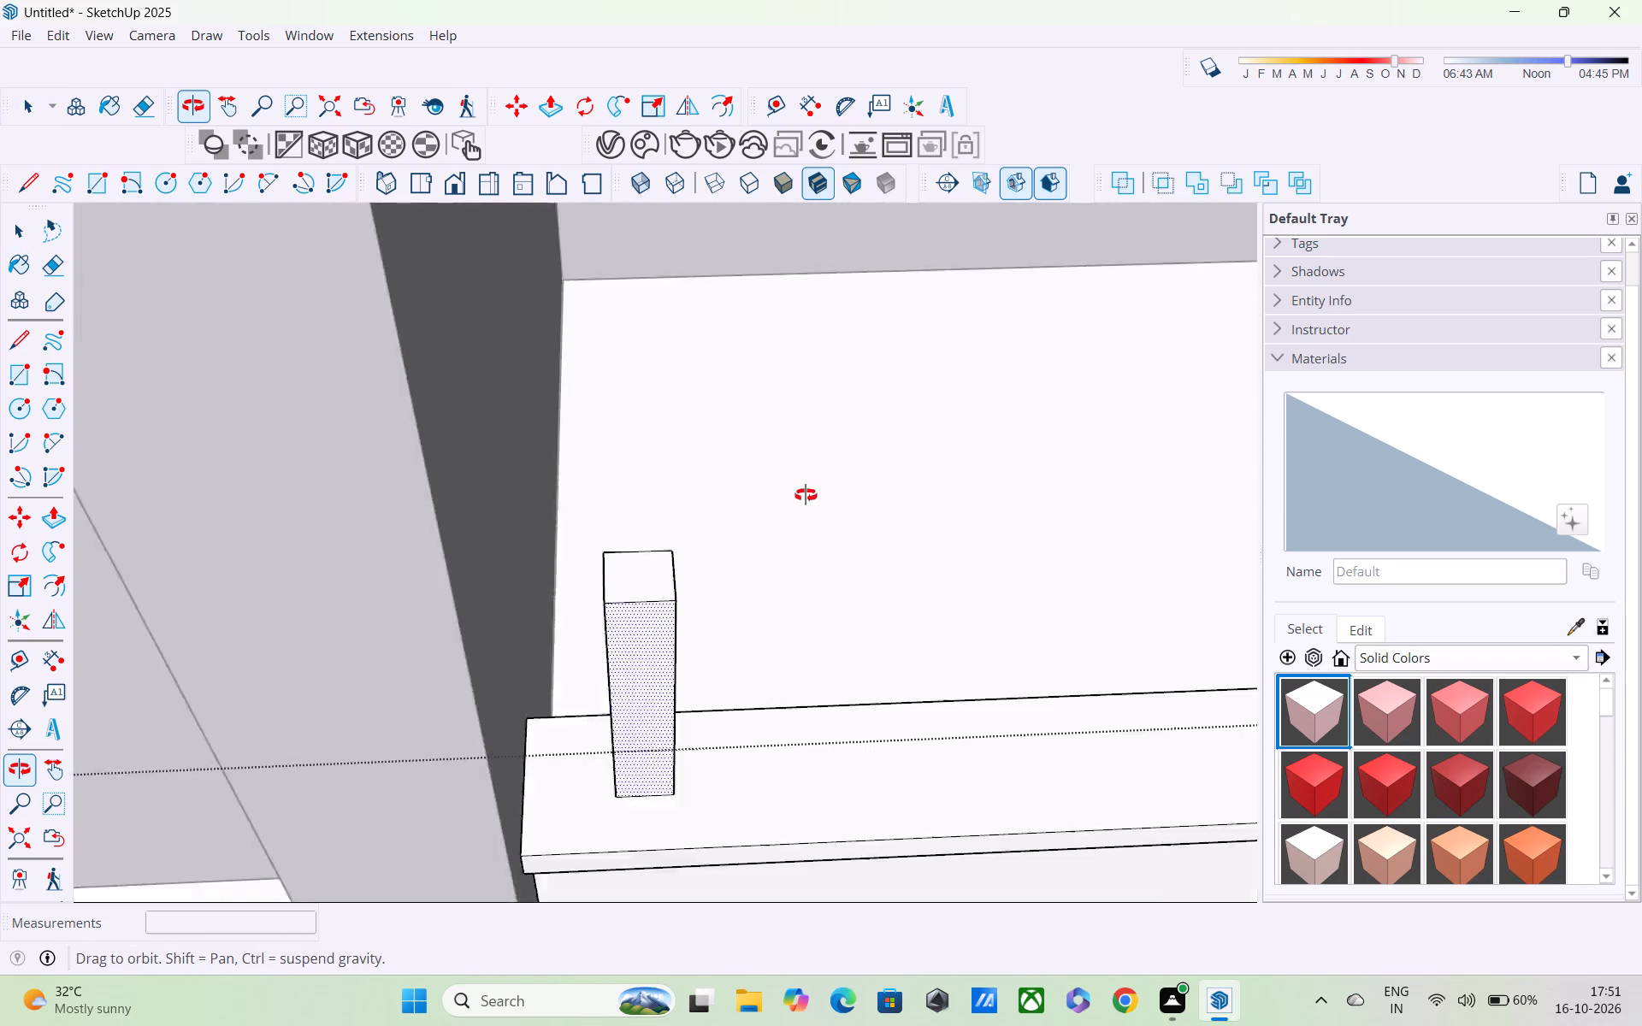
middle_click_drag(806, 495, 826, 438)
middle_click_drag(654, 586, 800, 509)
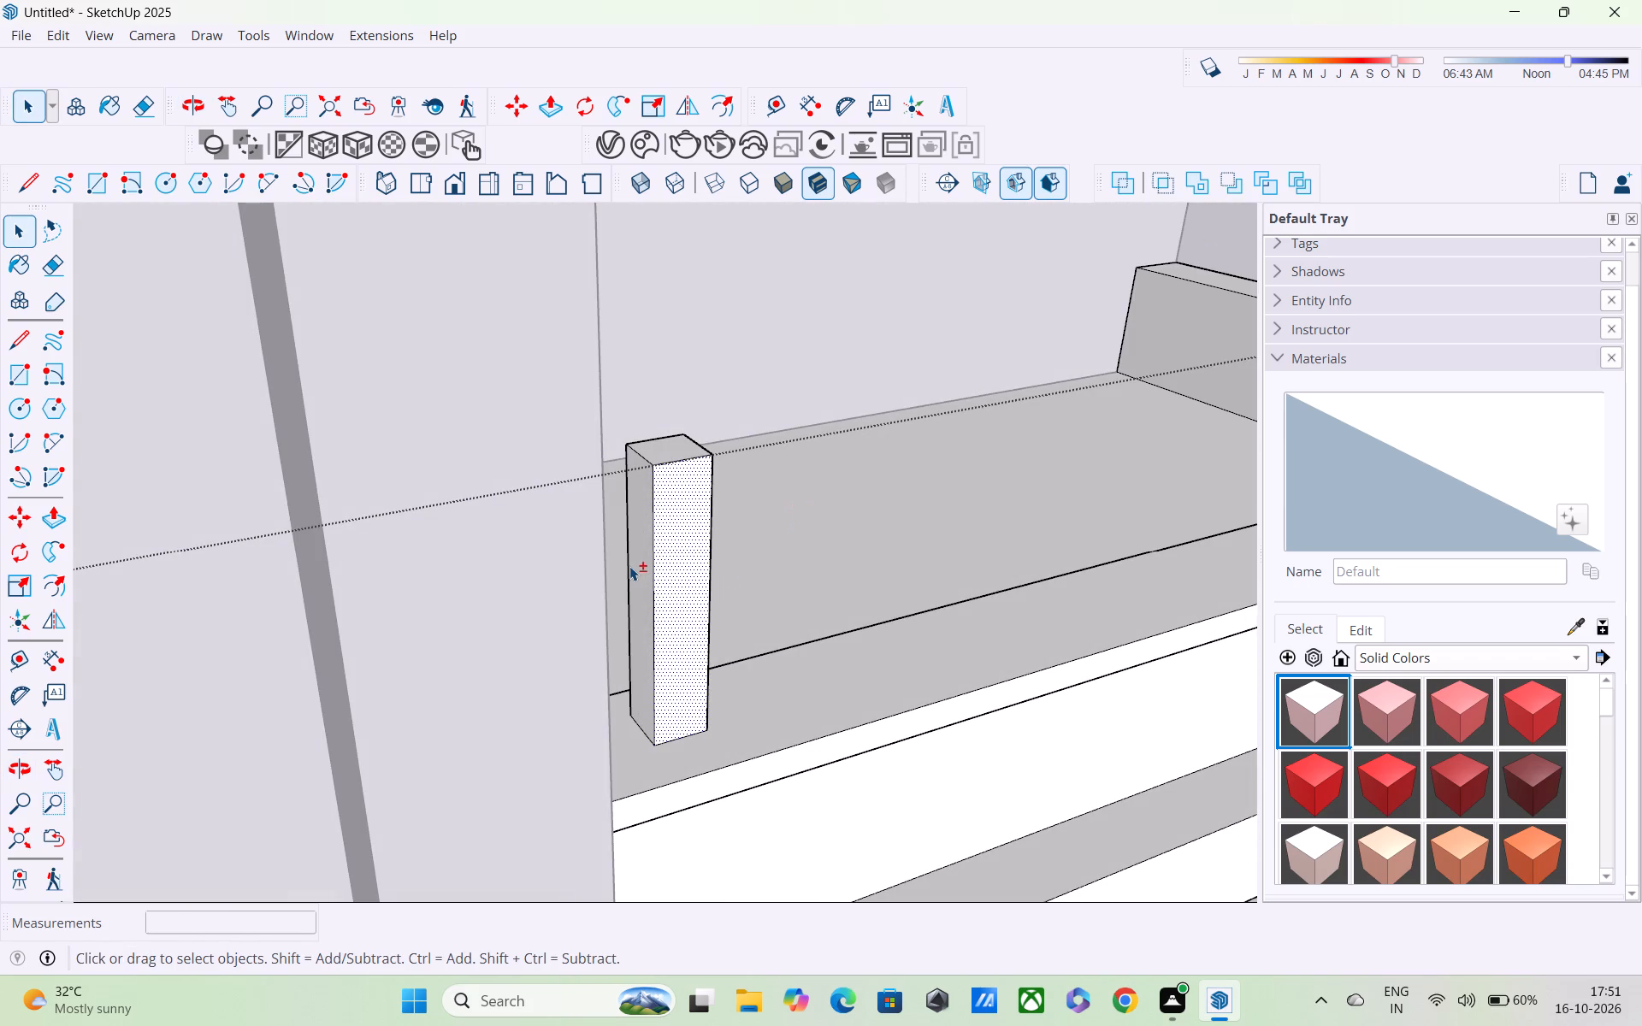
left_click(629, 566, "shift")
left_click(653, 538, "shift")
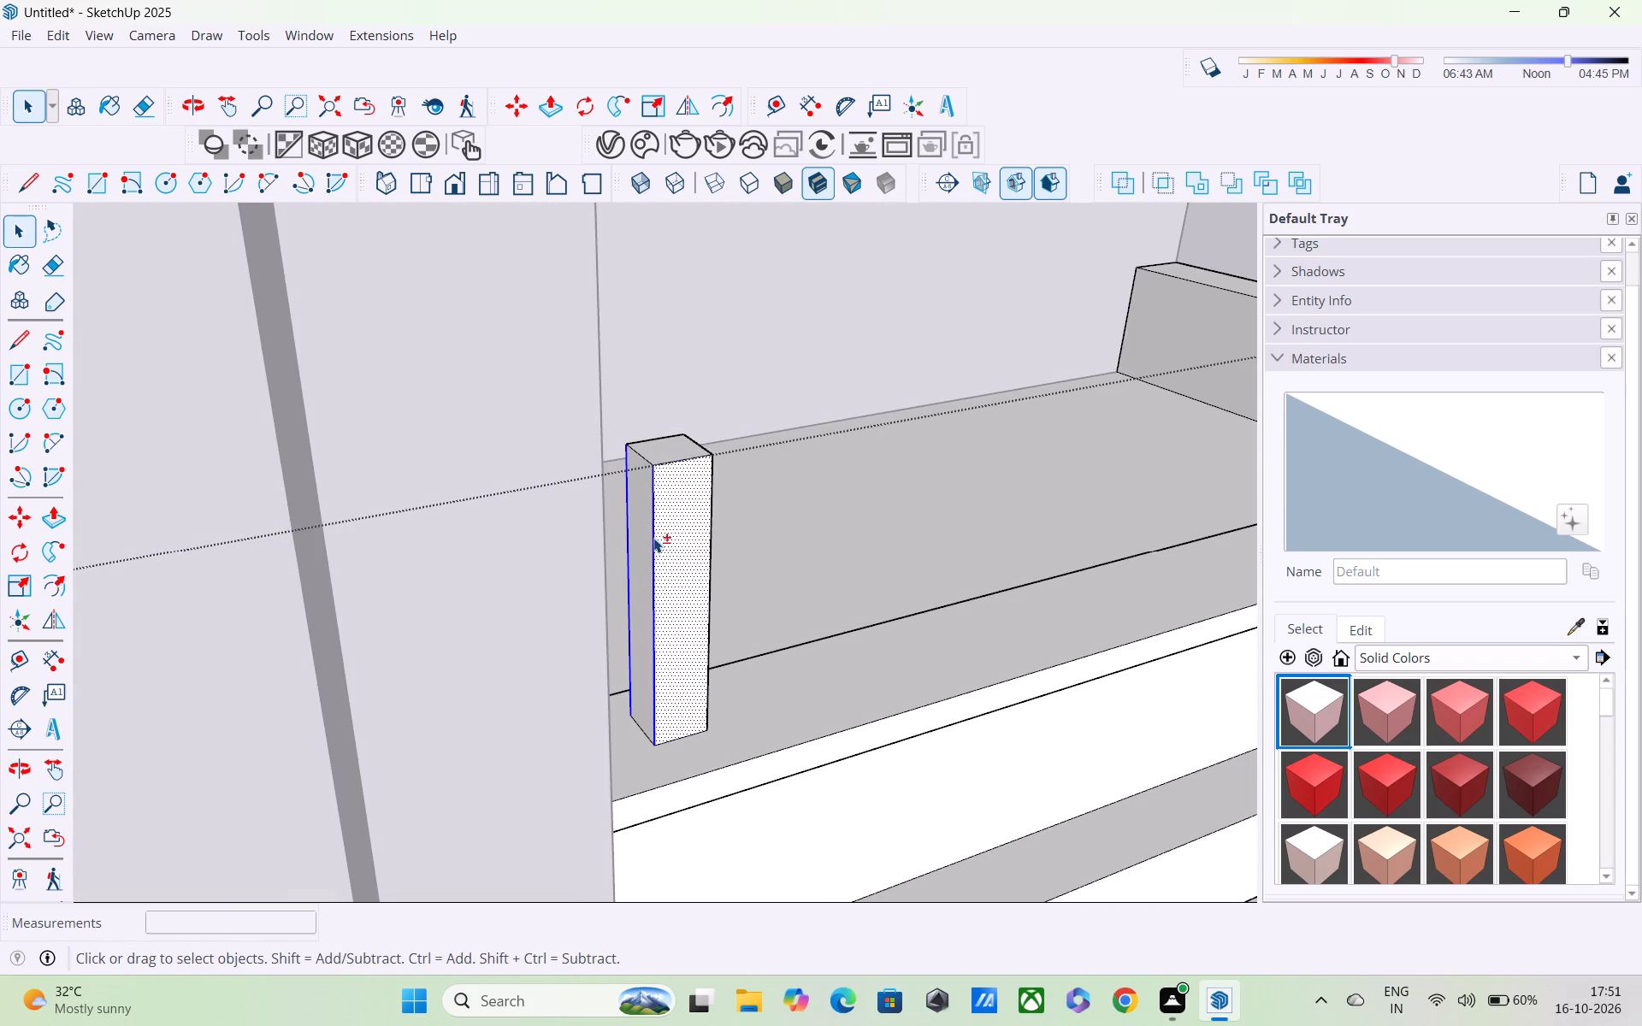
left_click(647, 548, "shift")
Add the railing post's top face and its four top edges to the selection.
middle_click_drag(682, 551, 516, 688, "shift")
scroll(501, 586, "up", 3, "shift")
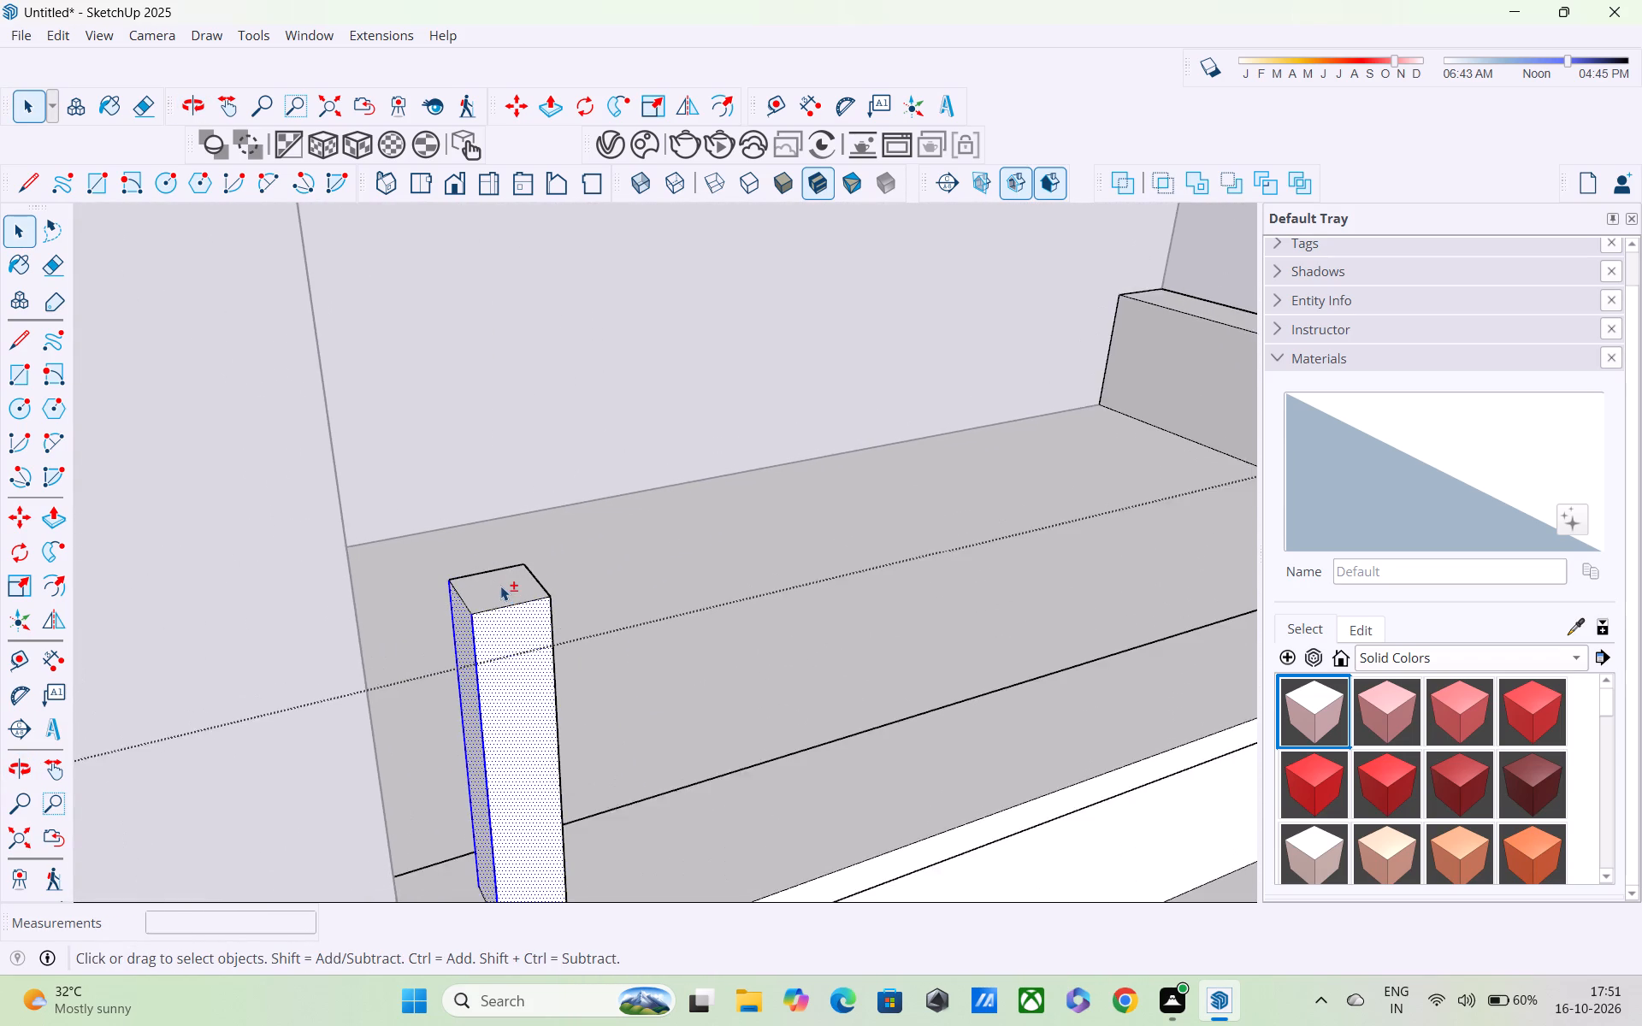
left_click(498, 589, "shift")
scroll(498, 589, "down", 3, "shift")
left_click(487, 606, "shift")
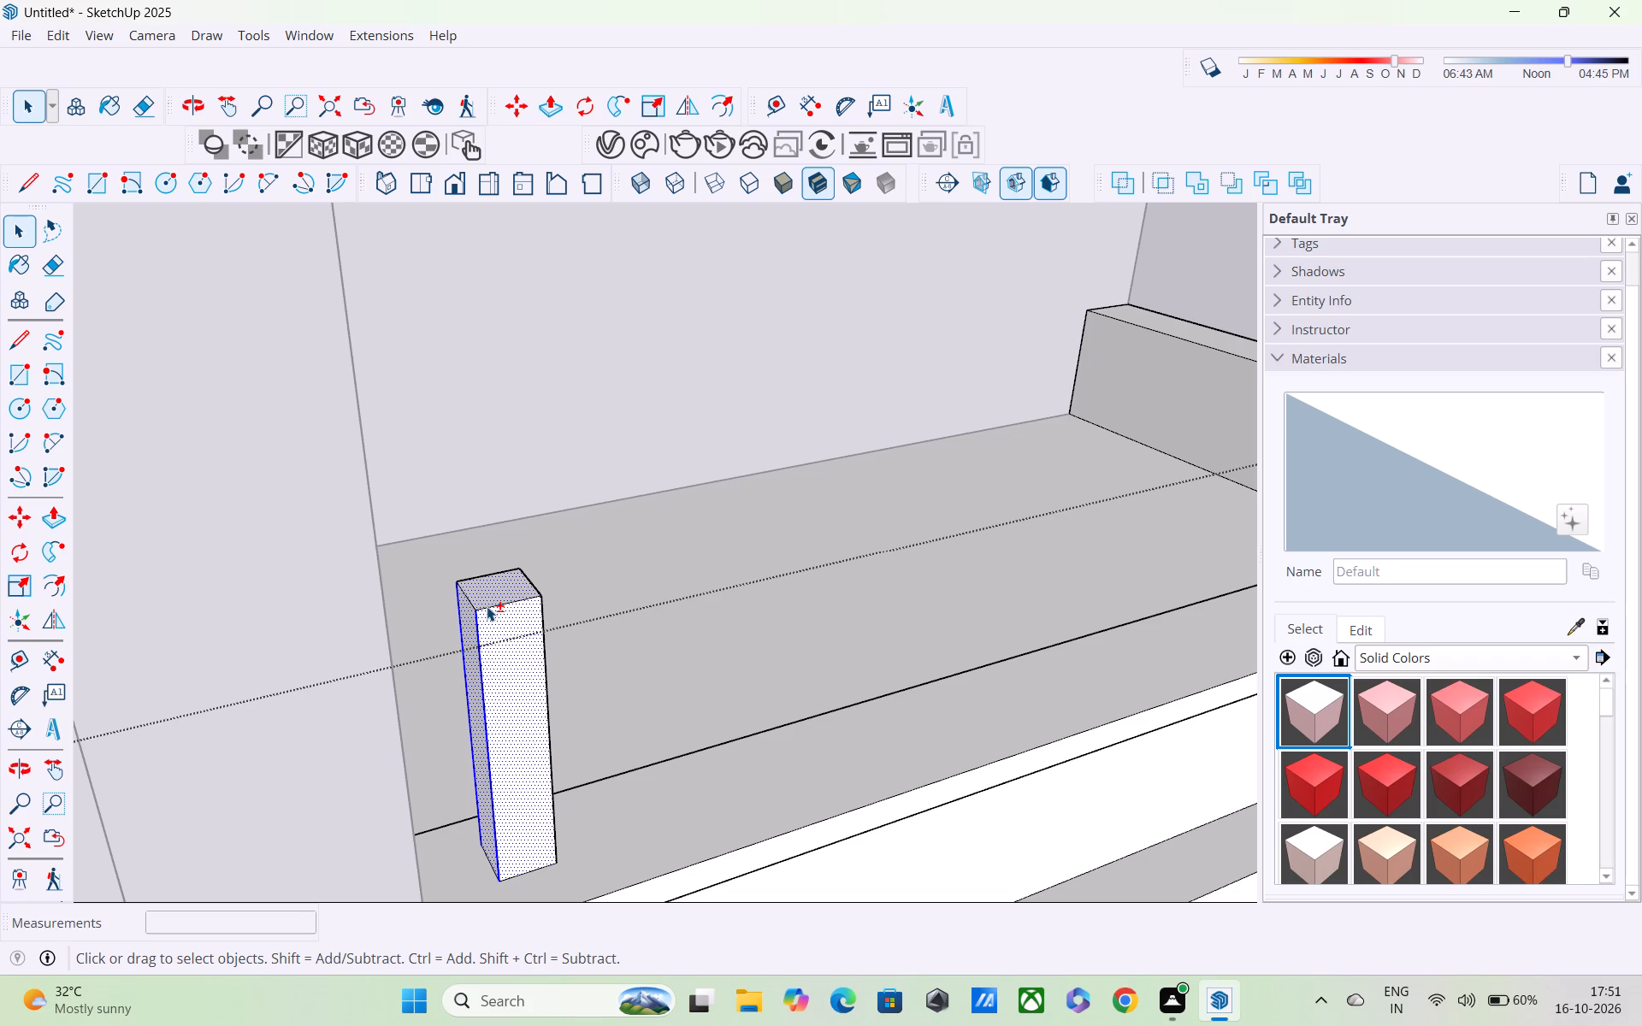
left_click(466, 598, "shift")
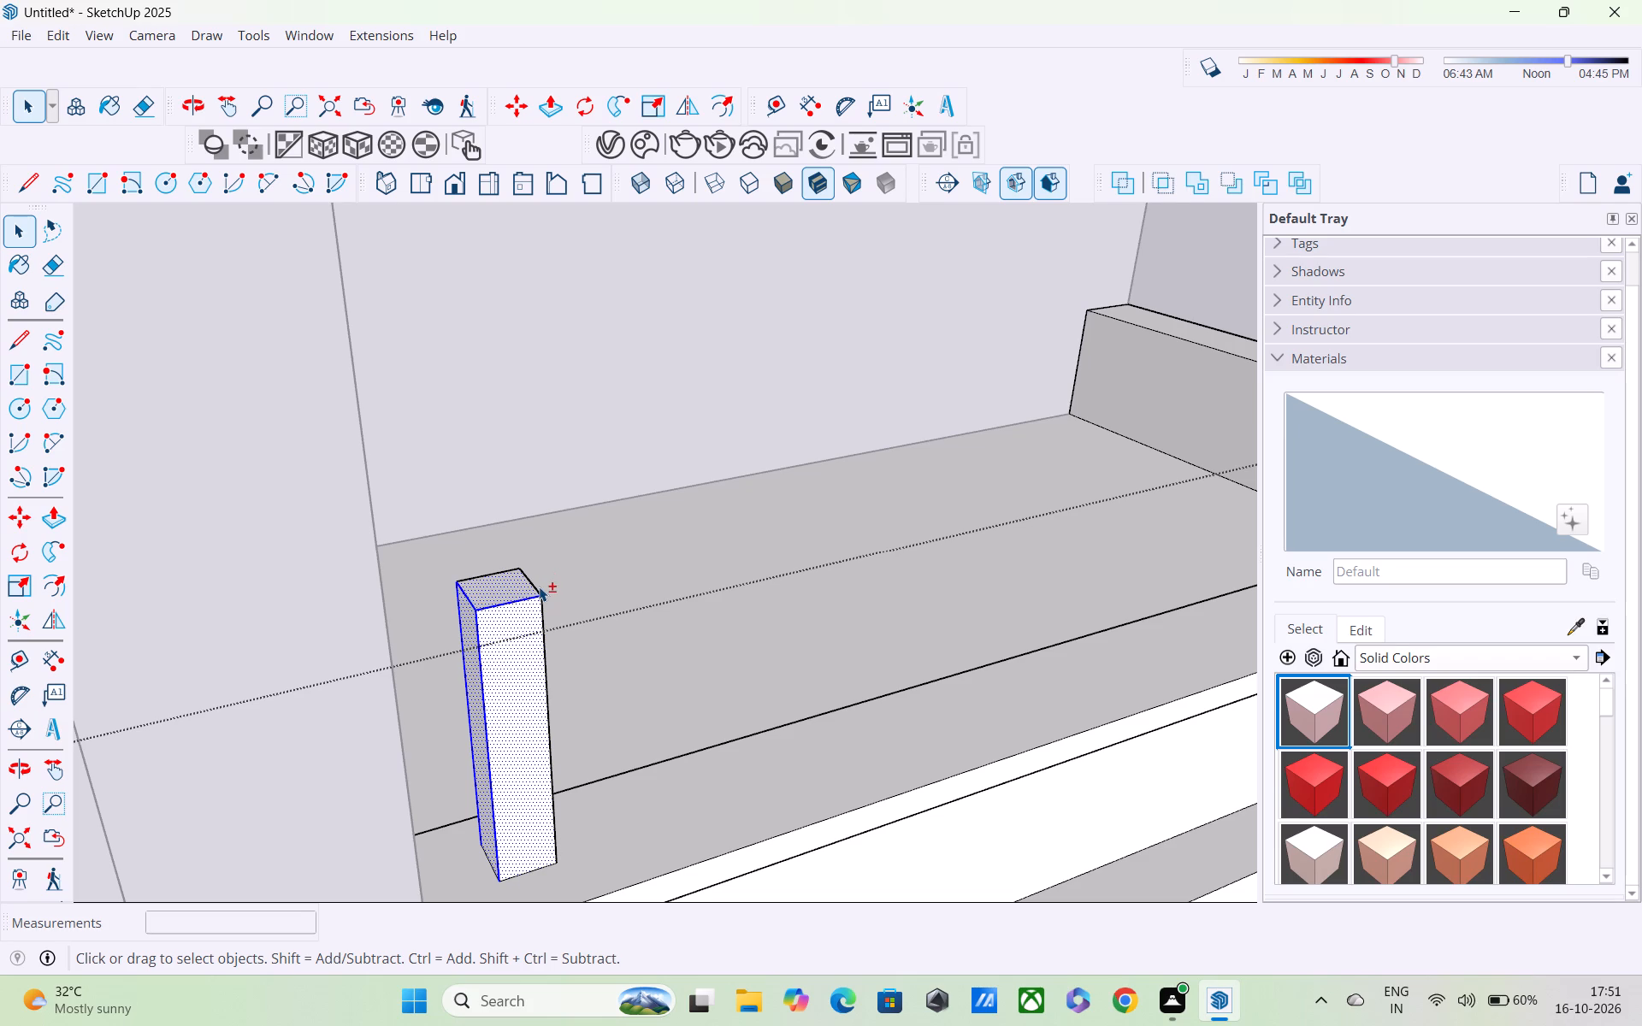
left_click(539, 587, "shift")
left_click(509, 569, "shift")
Add the railing post's remaining two vertical edges to the selection.
scroll(509, 569, "down", 5, "shift")
middle_click_drag(522, 630, 396, 652)
scroll(496, 694, "up", 7)
middle_click_drag(535, 722, 477, 691)
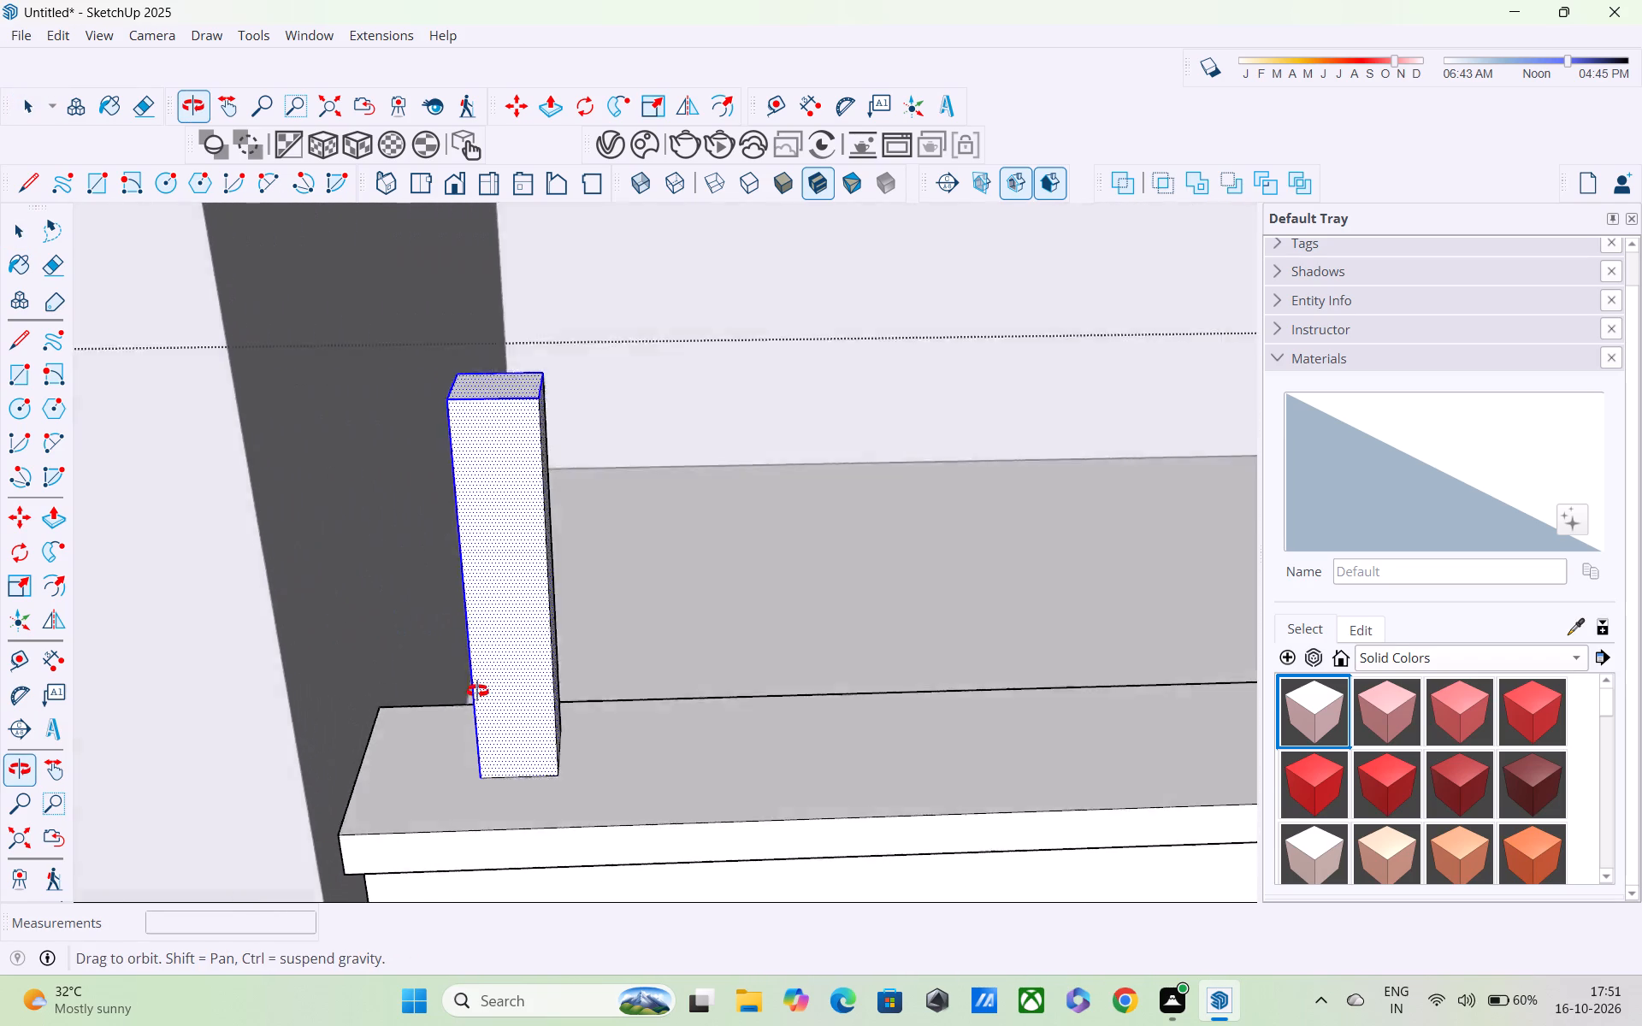
middle_click_drag(477, 691, 233, 561)
scroll(508, 619, "up", 4, "shift")
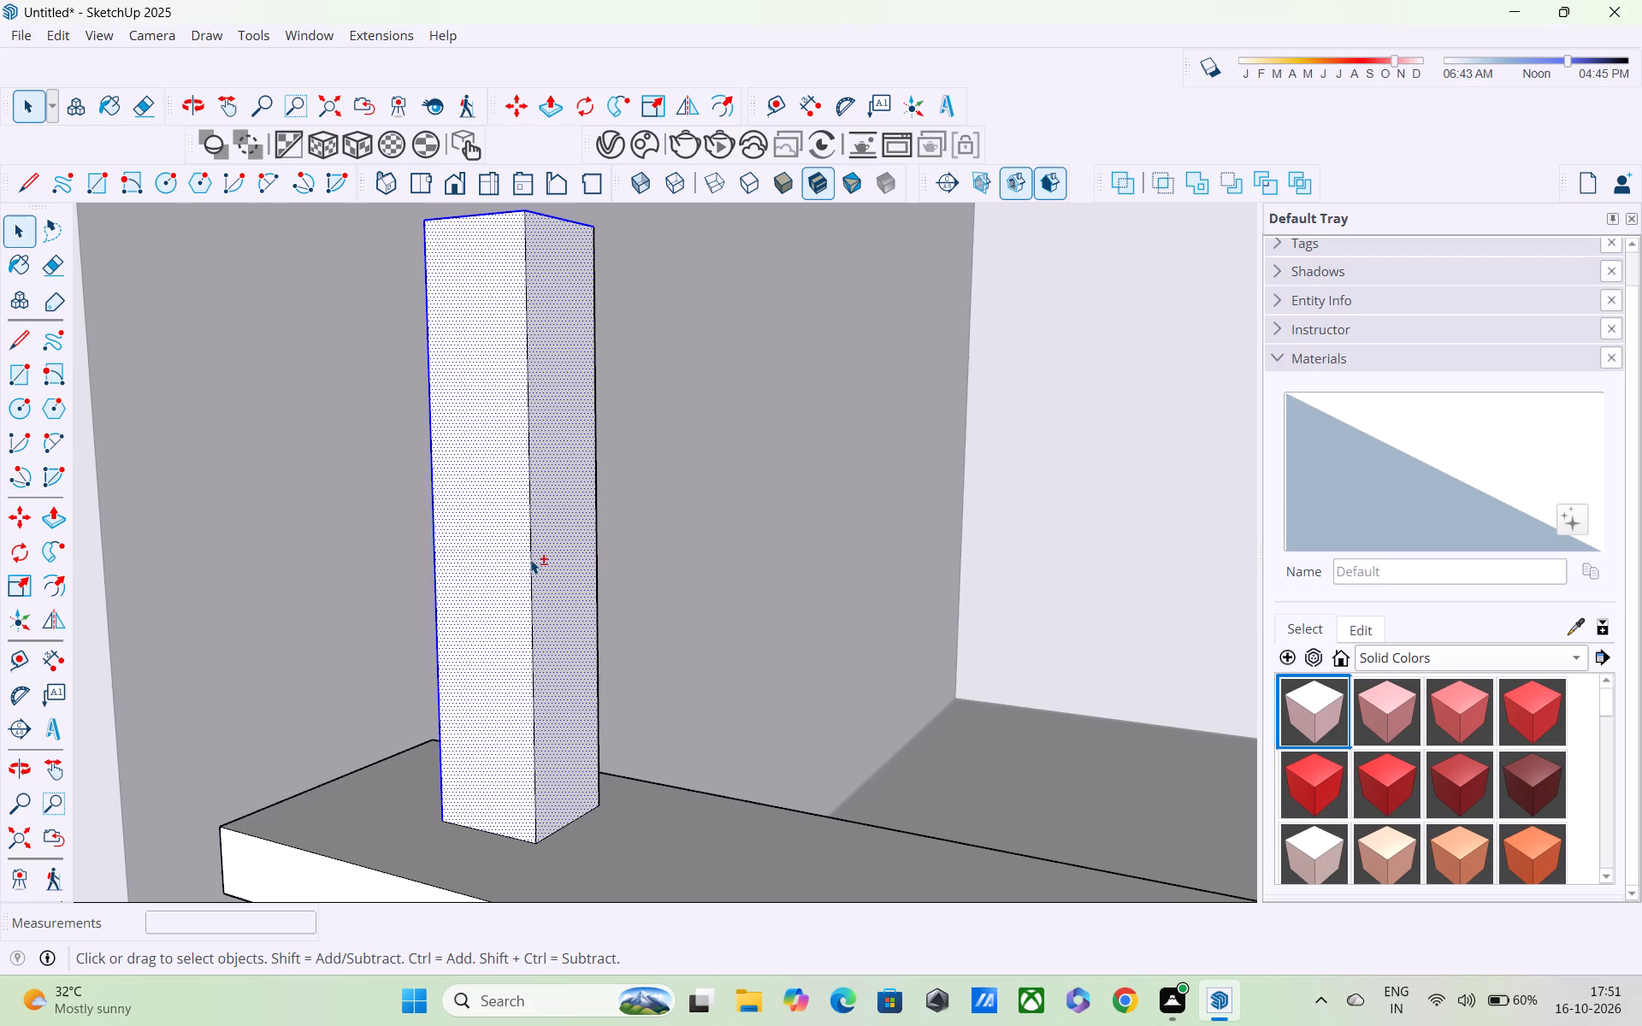
left_click(530, 559, "shift")
scroll(530, 558, "down", 5, "shift")
middle_click_drag(530, 558, 258, 668, "shift")
scroll(282, 627, "up", 6, "shift")
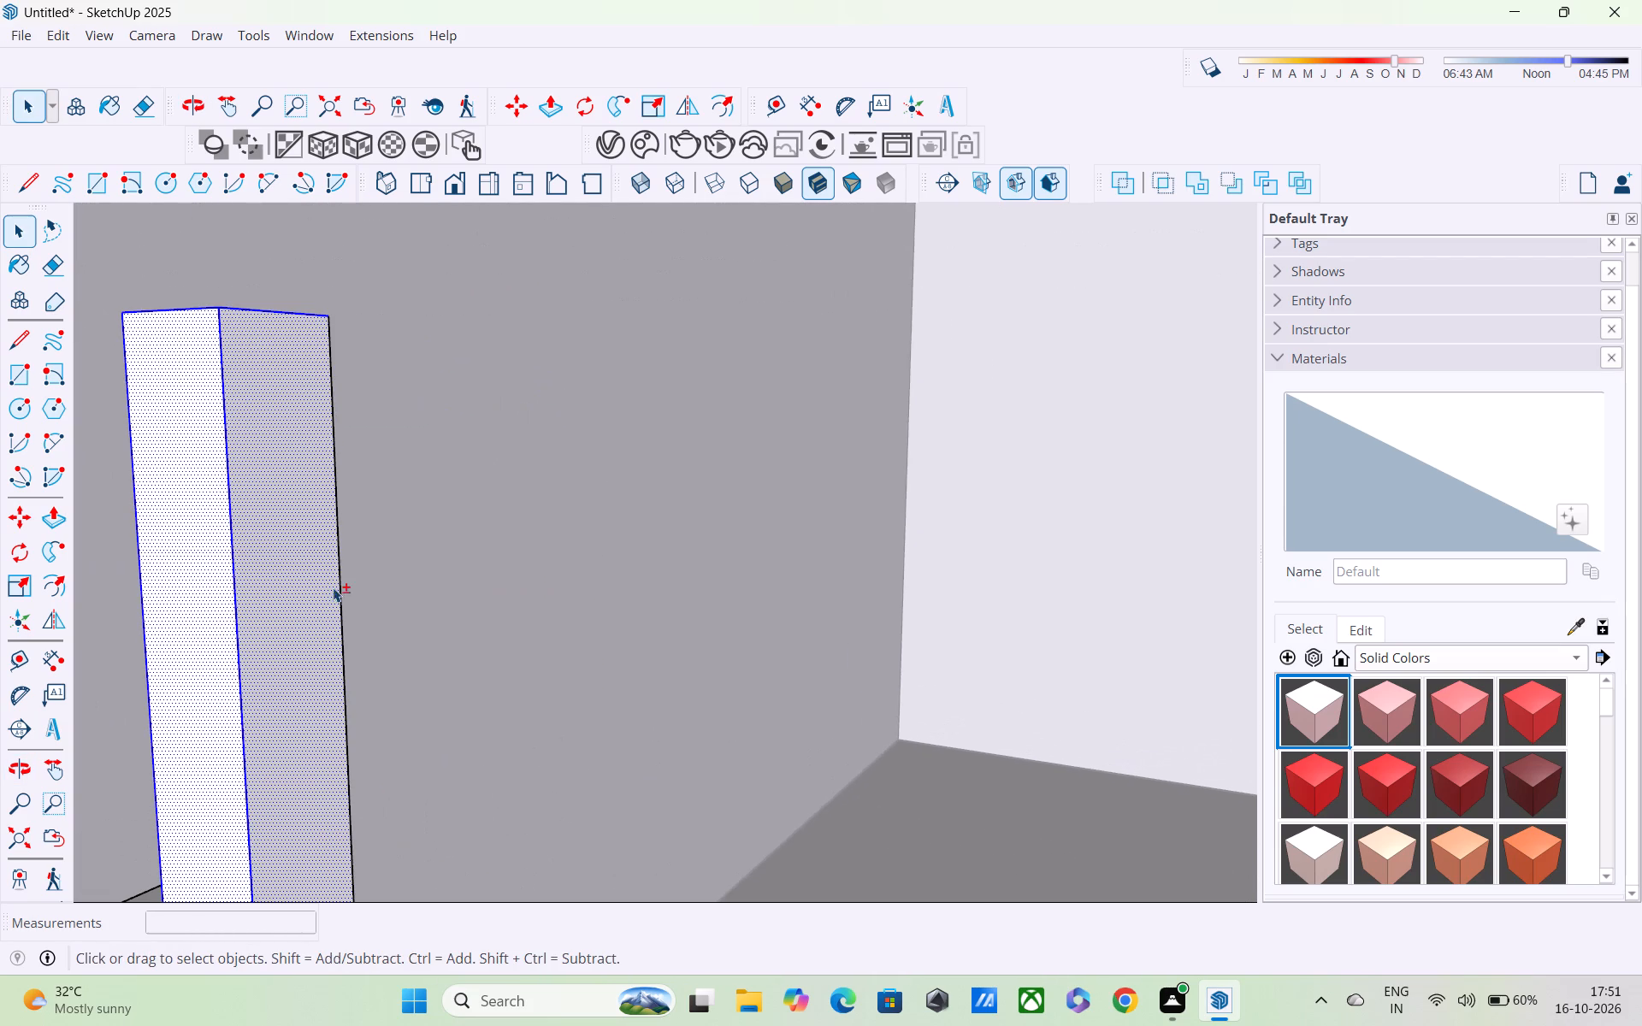
left_click(336, 553, "shift")
scroll(336, 553, "down", 1)
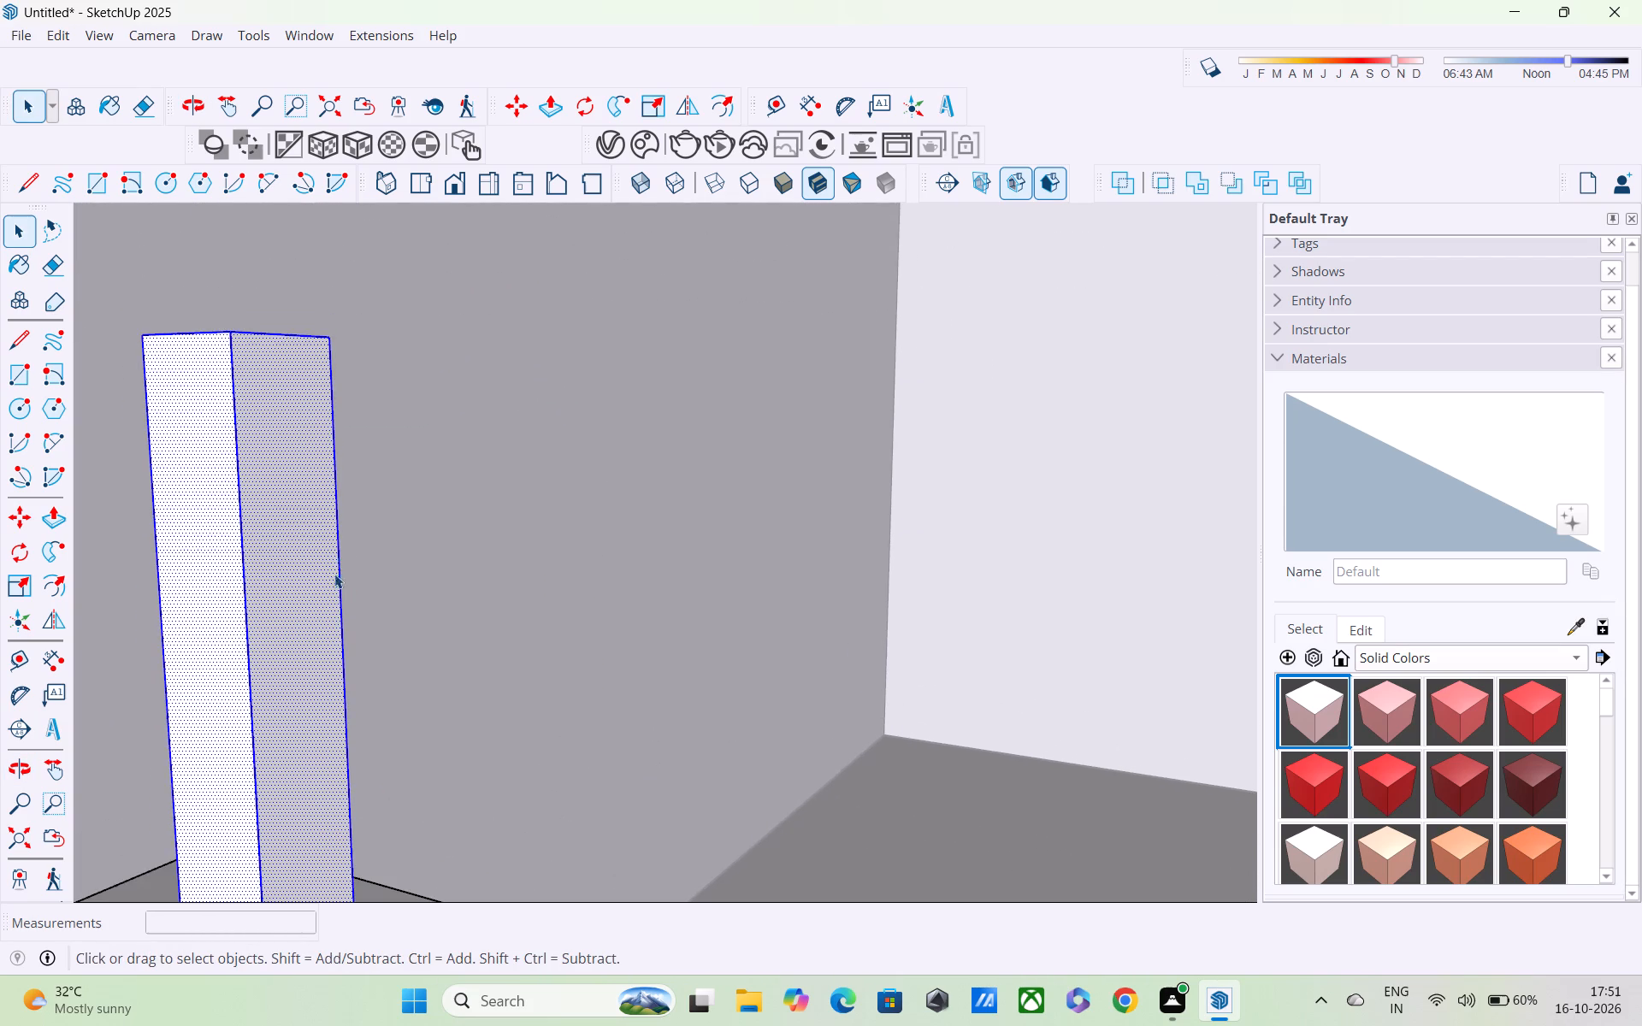
Add two of the railing post's bottom edges, where it meets the parapet cap, to the selection.
middle_click_drag(292, 628, 0, 758)
scroll(2, 756, "up", 1)
scroll(96, 699, "down", 5)
middle_click_drag(291, 605, 168, 668)
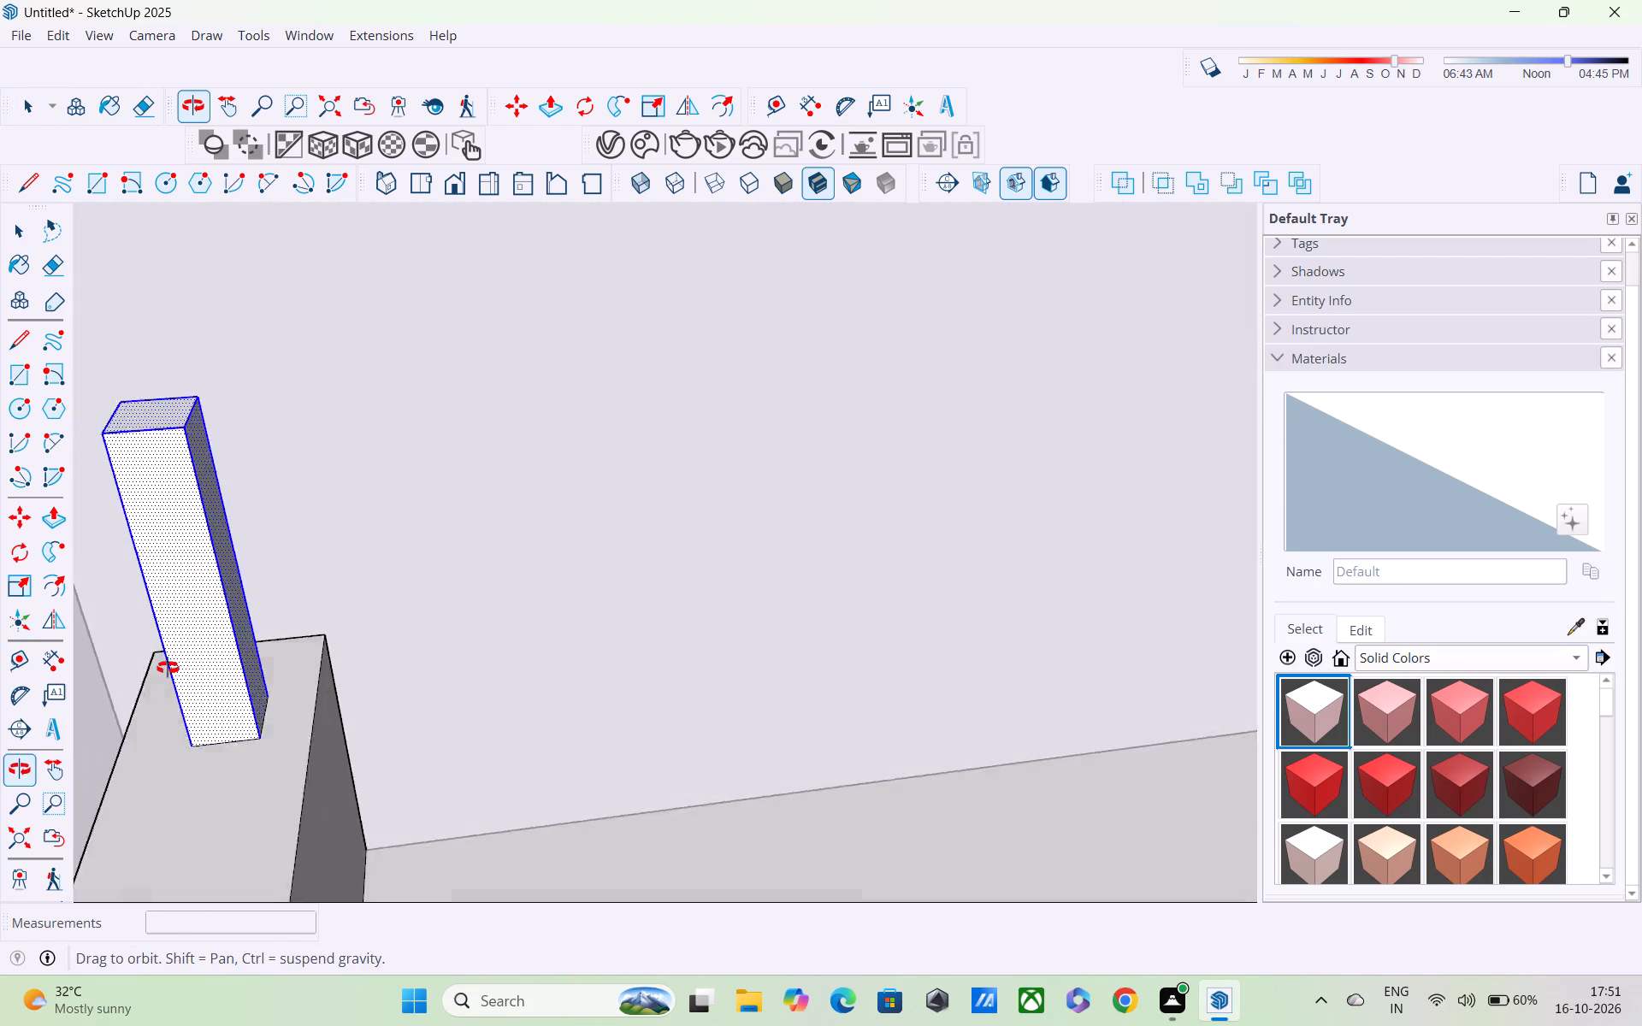
middle_click_drag(168, 668, 0, 668)
scroll(210, 557, "up", 1)
middle_click_drag(219, 561, 396, 859, "shift")
scroll(266, 606, "down", 1, "shift")
scroll(393, 853, "up", 1, "shift")
middle_click_drag(351, 696, 358, 715)
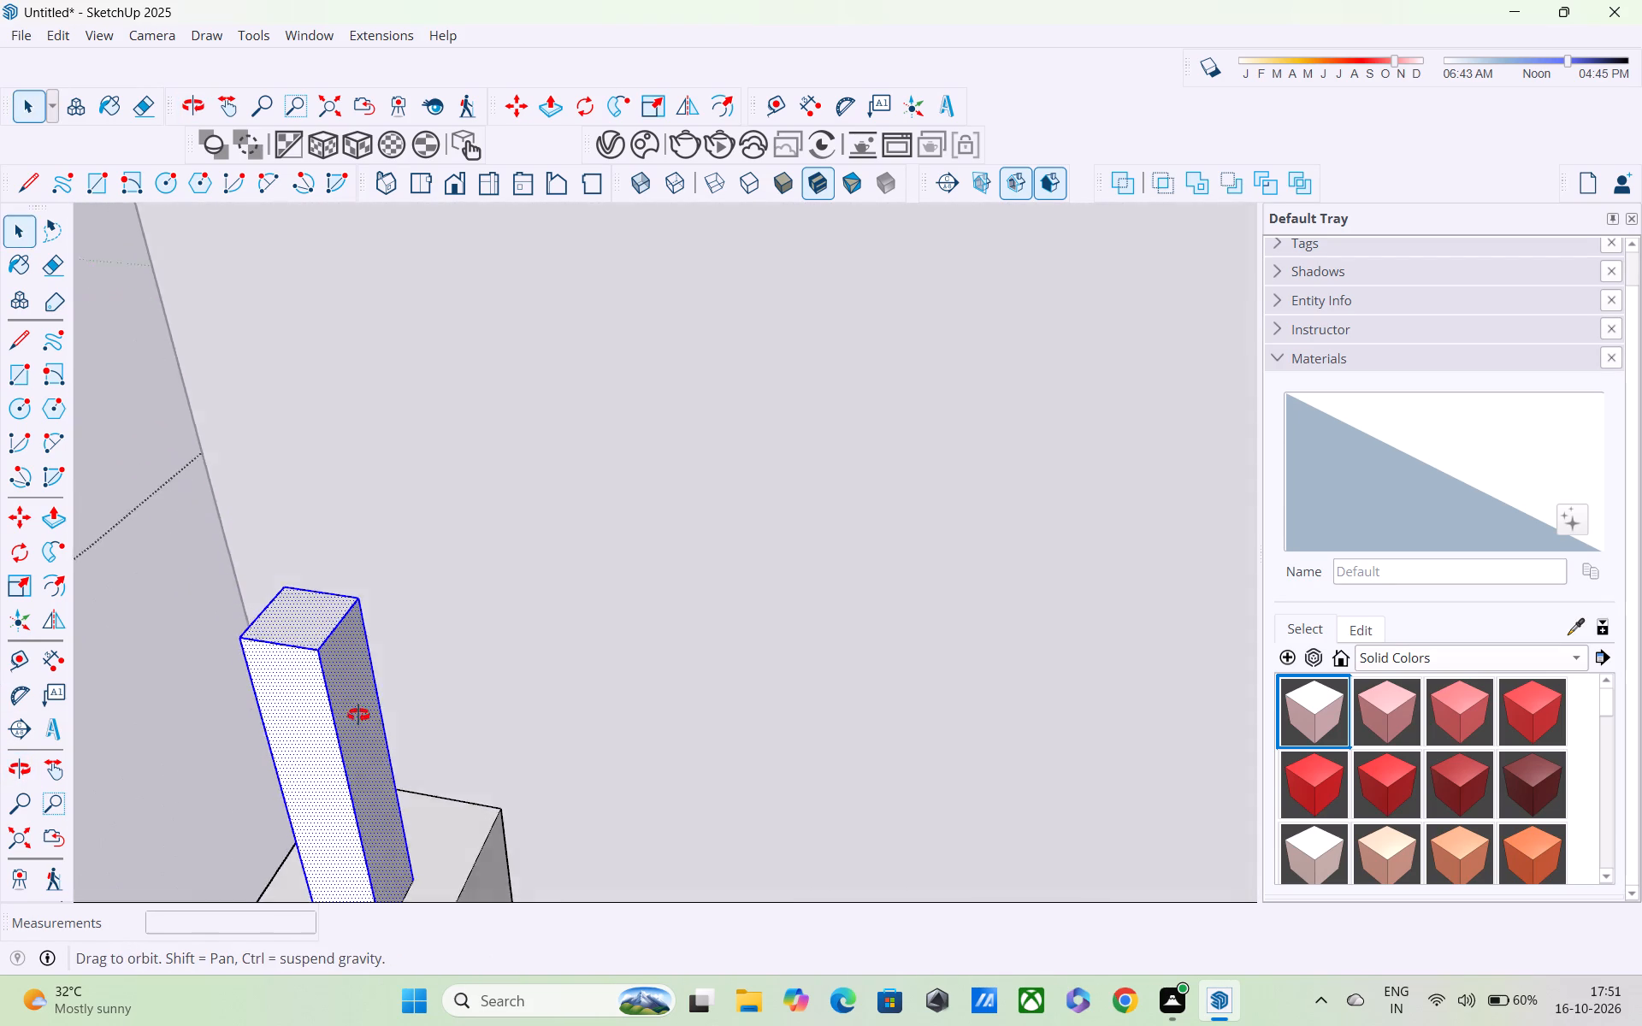
middle_click_drag(358, 715, 57, 729)
middle_click_drag(346, 679, 232, 605)
scroll(370, 684, "up", 6)
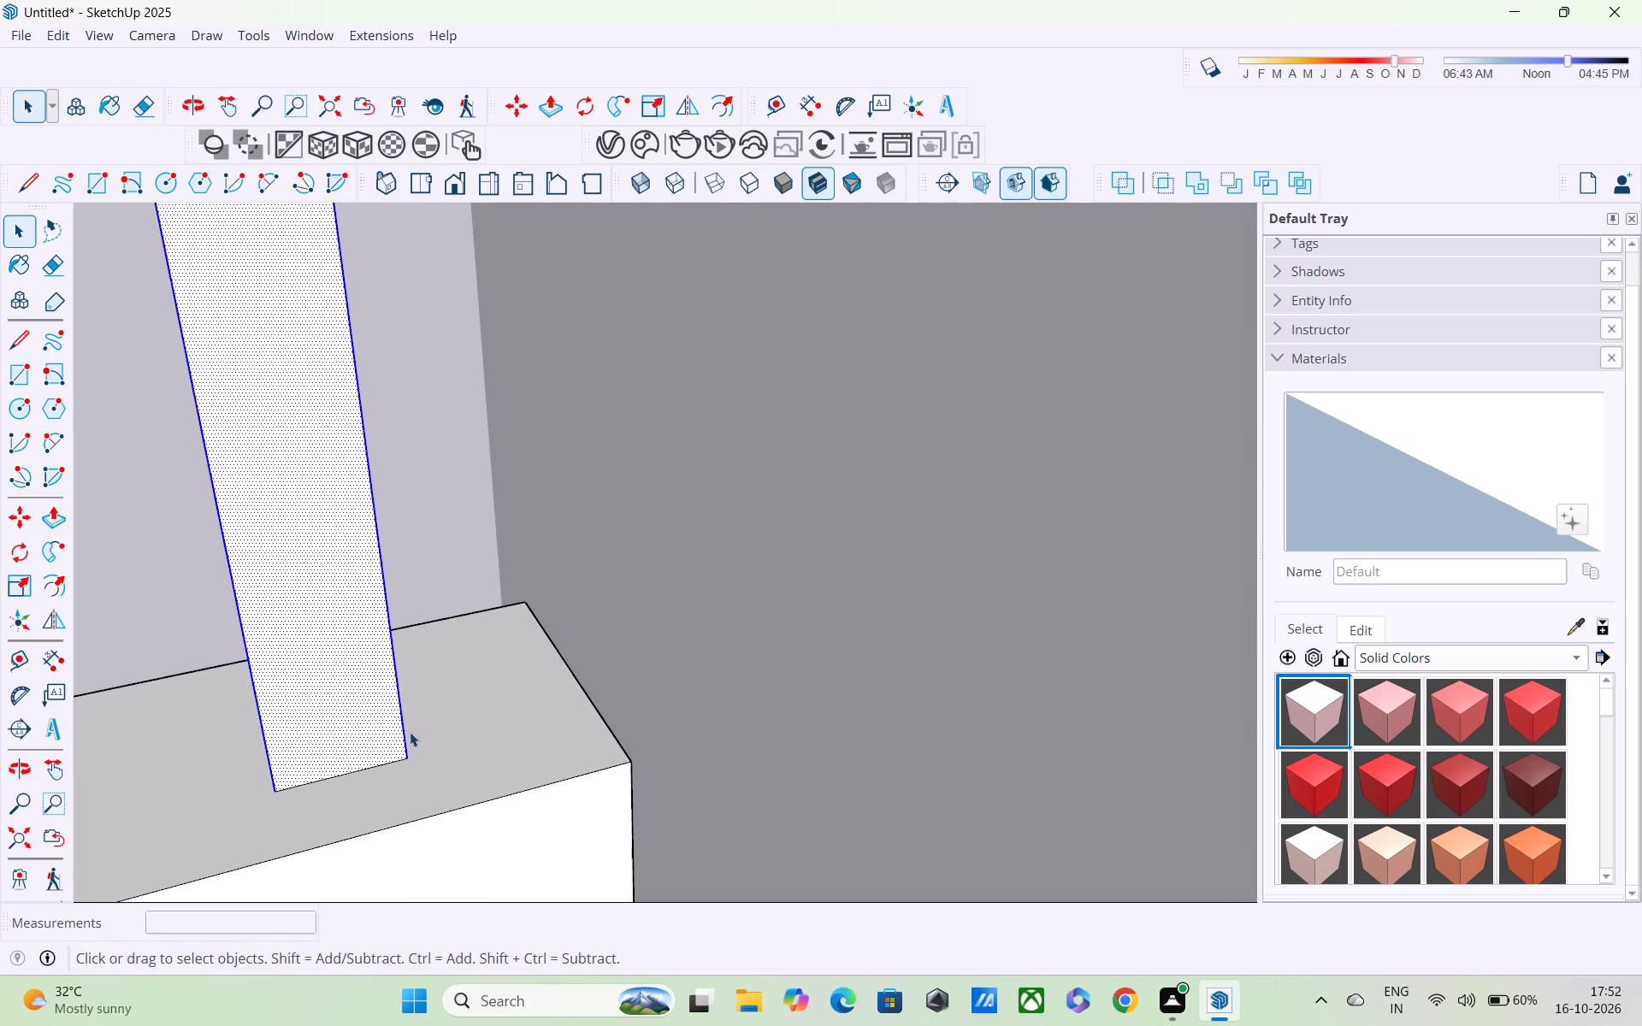
left_click(379, 765, "shift")
middle_click_drag(317, 780, 723, 634)
middle_click_drag(480, 836, 712, 644, "shift")
scroll(636, 692, "up", 6)
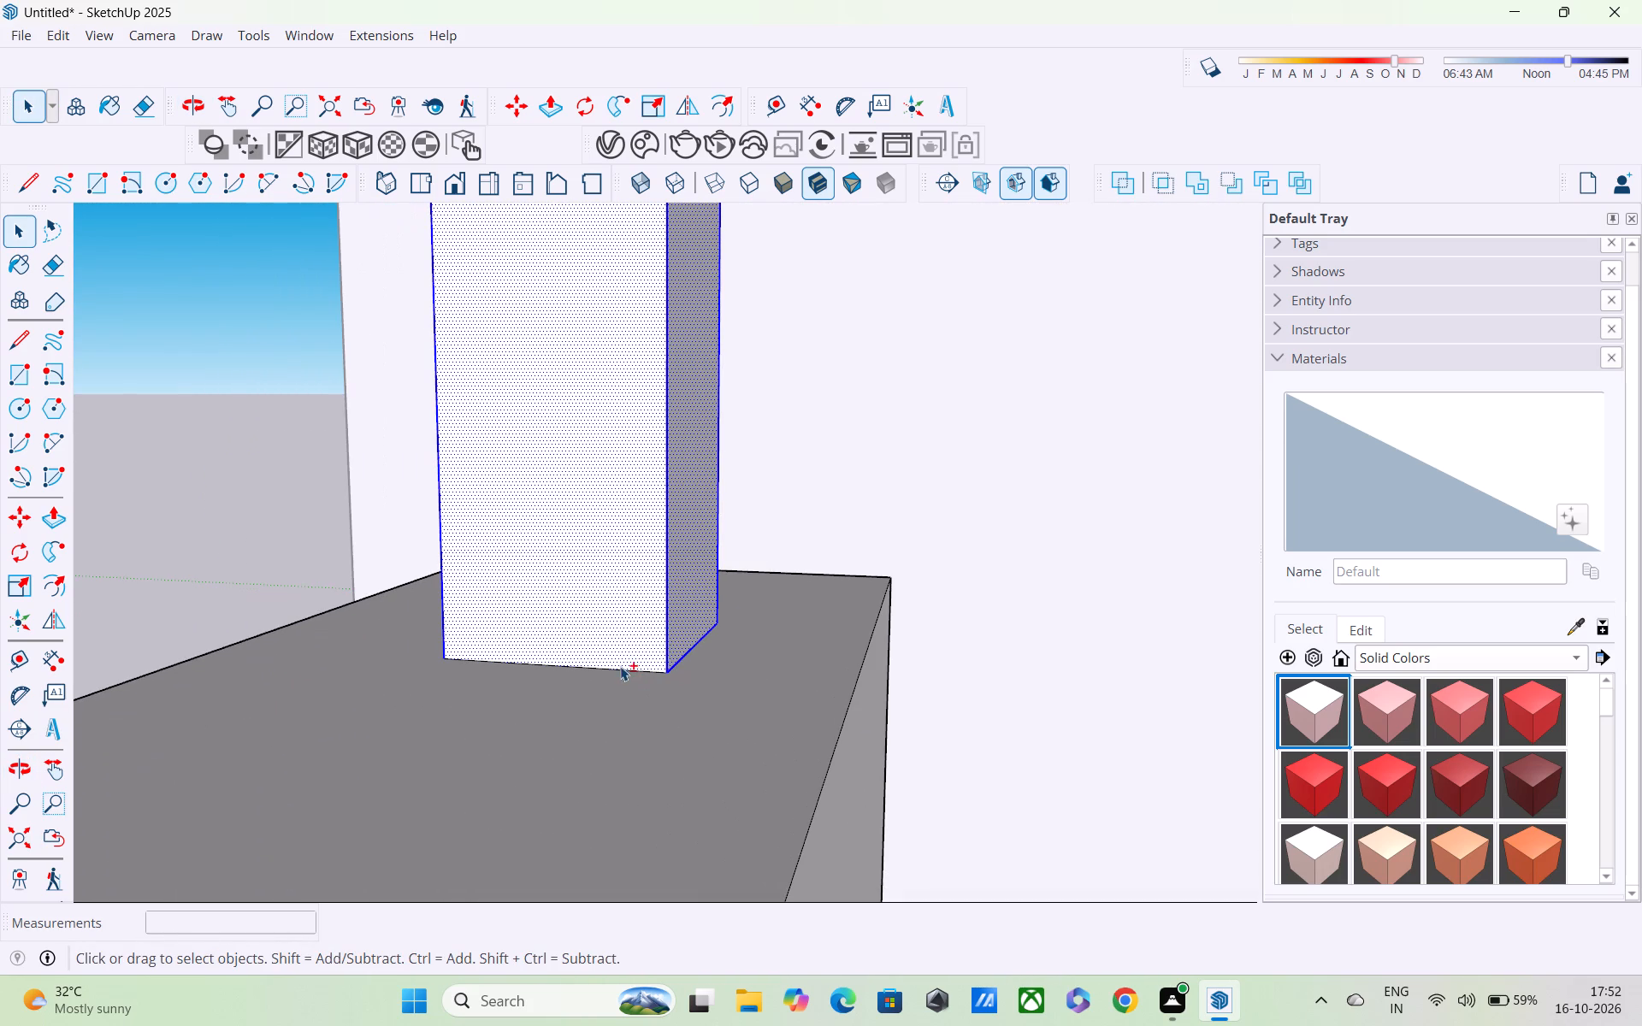
left_click(619, 671, "shift")
Add the railing post's remaining two bottom edges to the selection.
middle_click_drag(618, 672, 1094, 611)
middle_click_drag(336, 686, 593, 744, "shift")
middle_click_drag(617, 729, 901, 754)
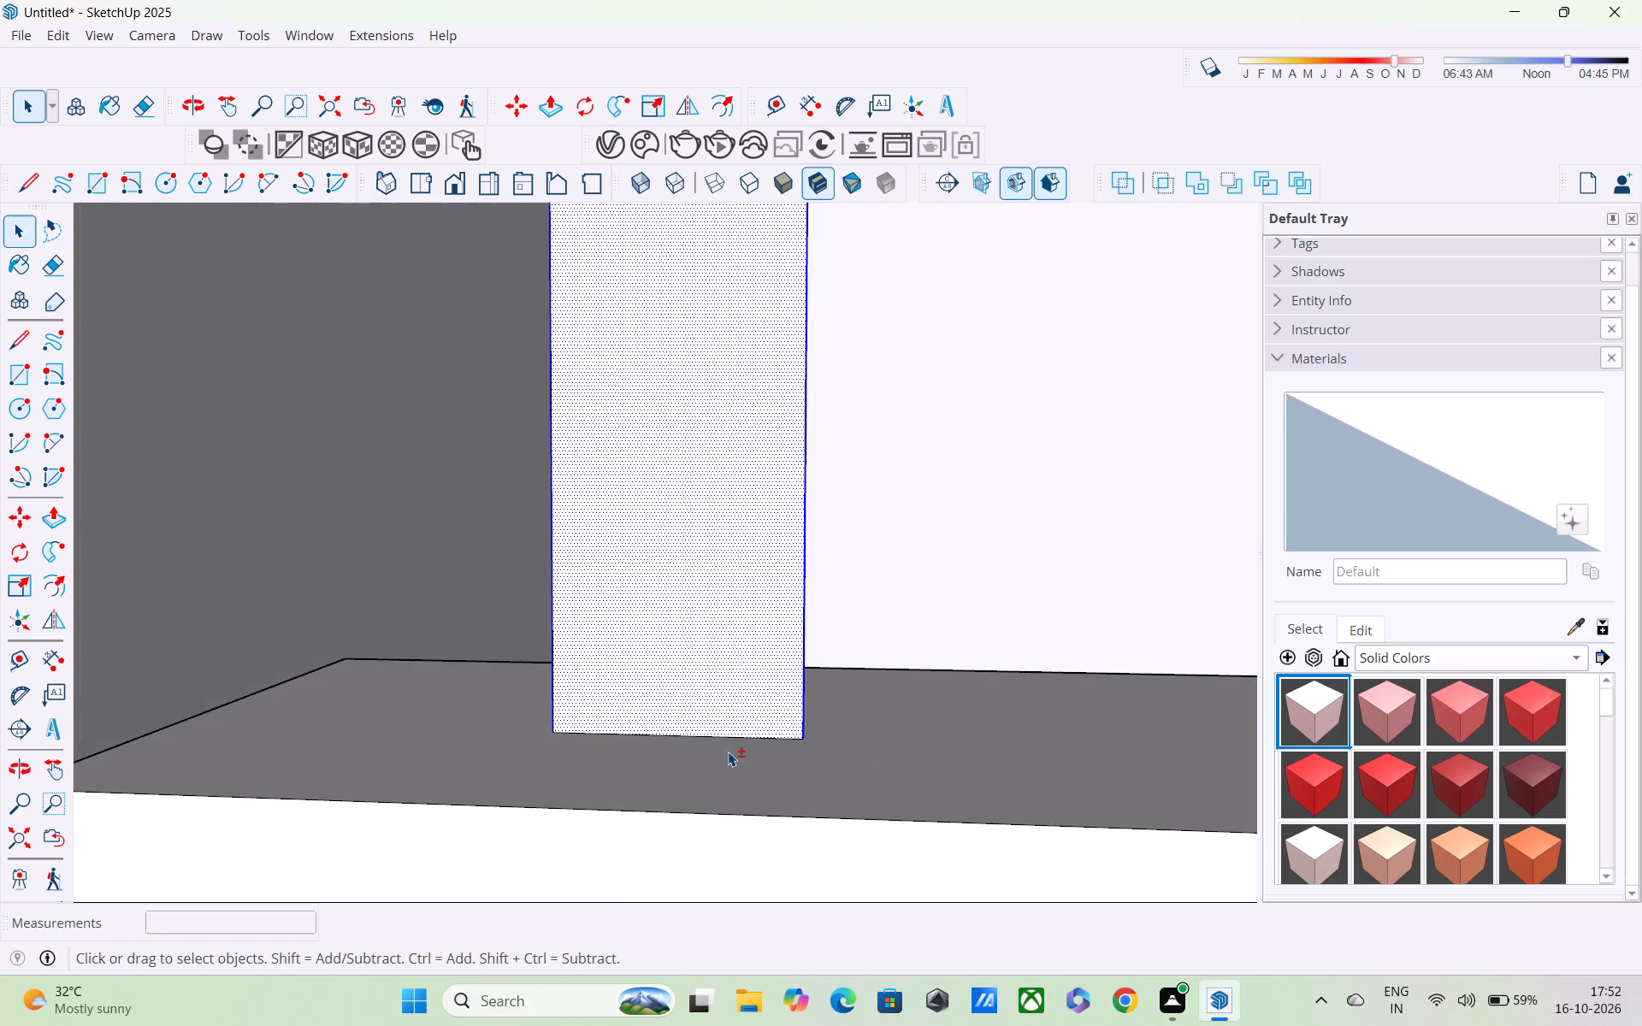
scroll(699, 739, "up", 5, "shift")
left_click(676, 740, "shift")
left_click(595, 773, "shift")
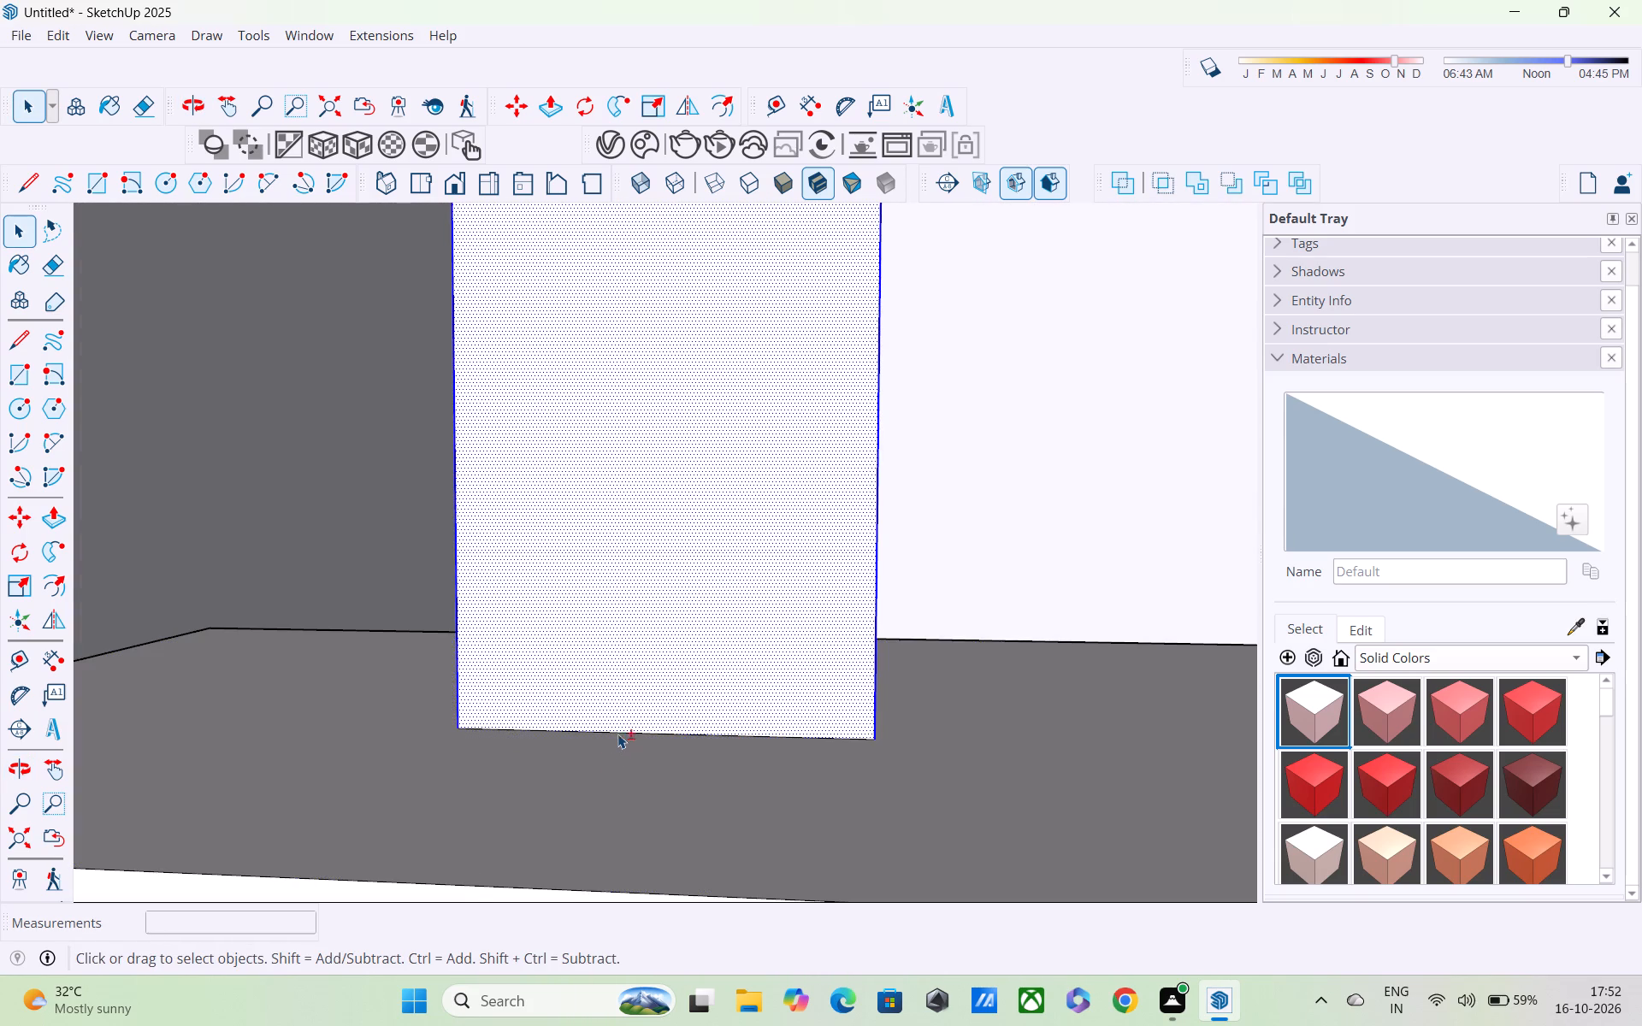
left_click(617, 730, "shift")
left_click(617, 730, "shift")
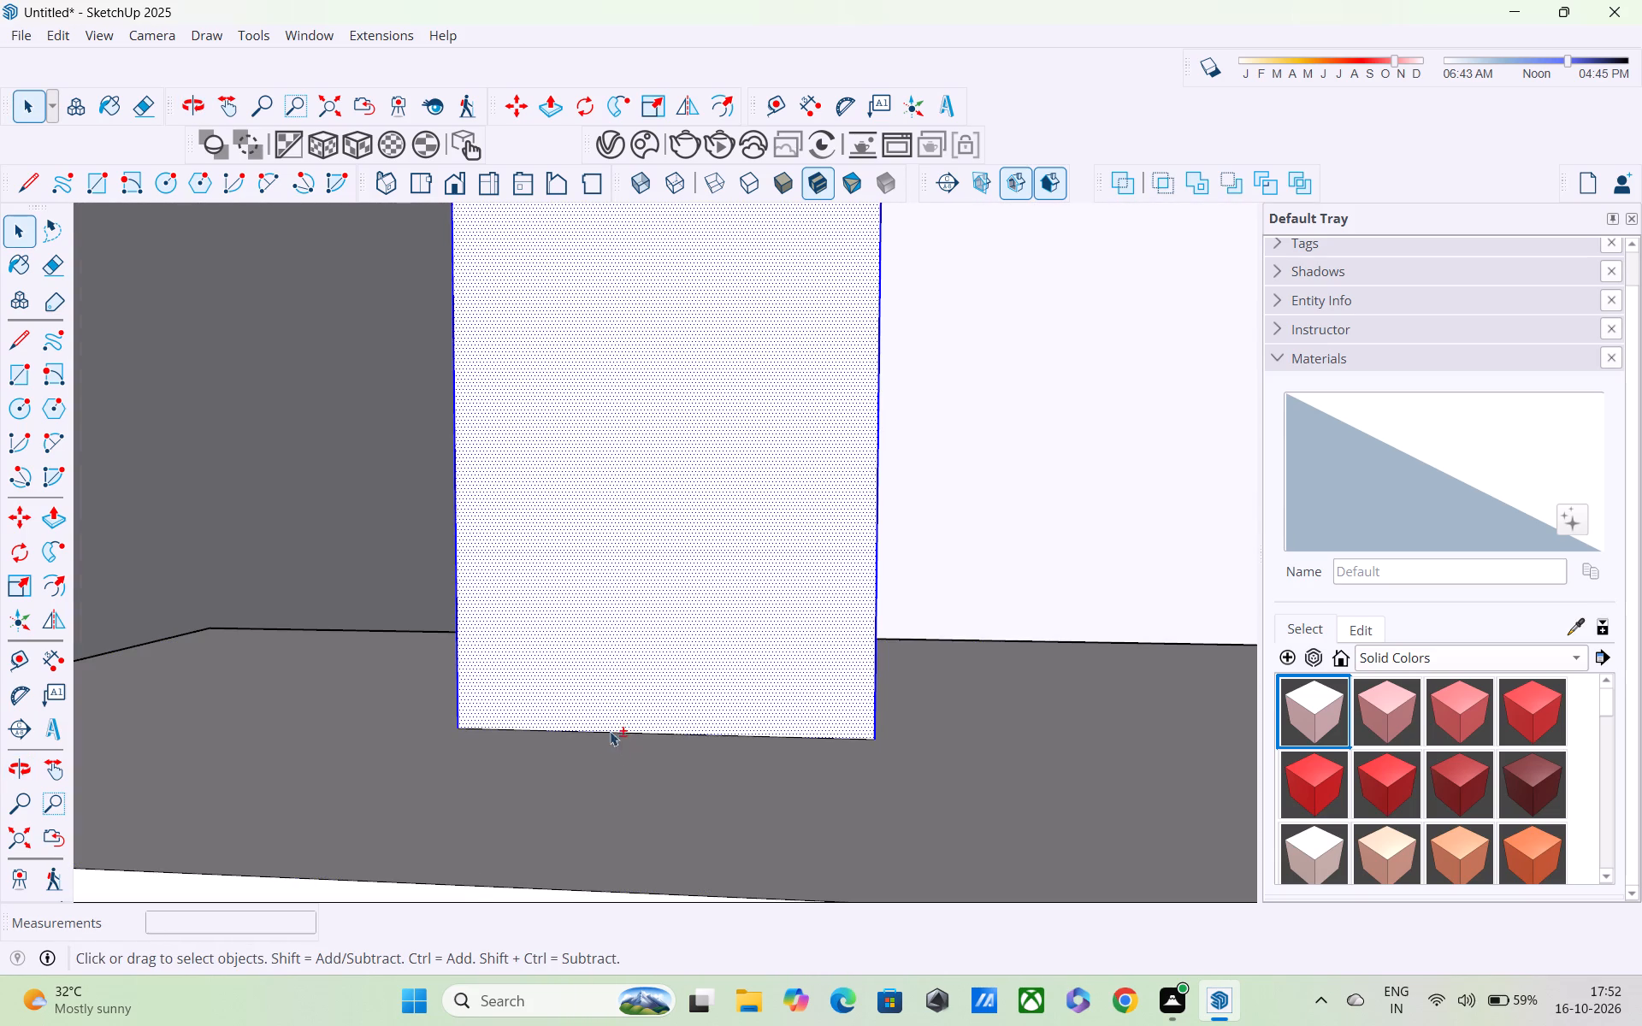
left_click(608, 733, "shift")
middle_click_drag(550, 737, 929, 729)
scroll(372, 769, "up", 4)
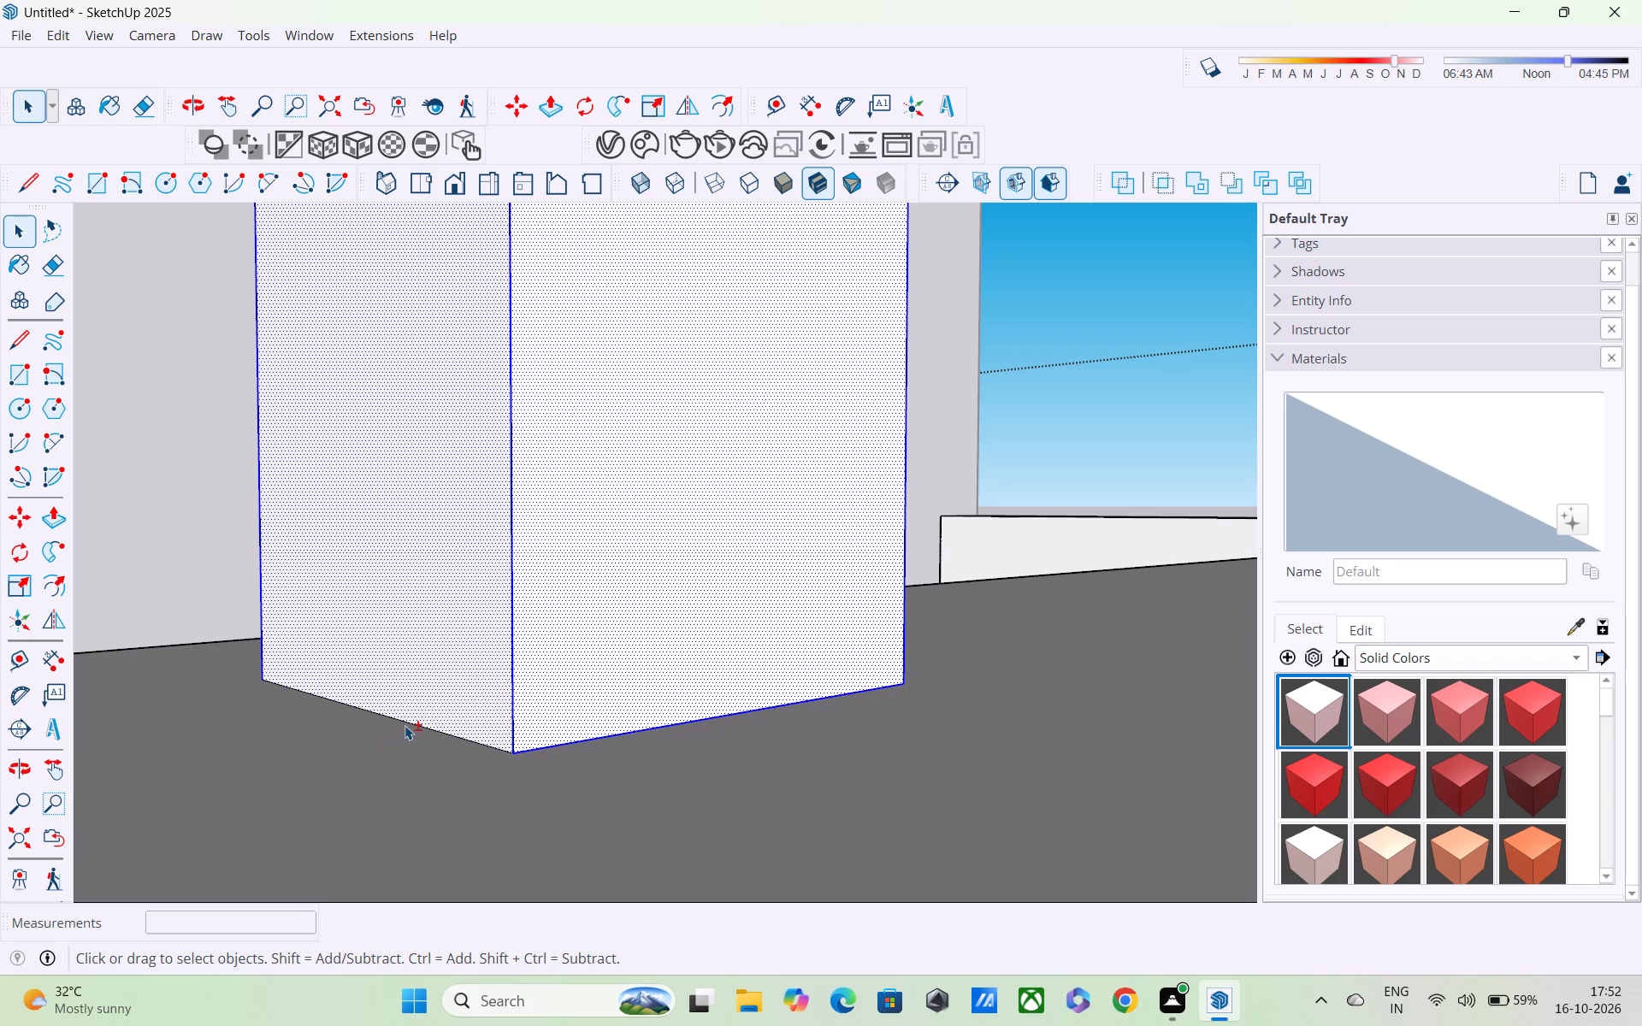
left_click(405, 725, "shift")
Scale the selected railing post thinner, to about 0.54 along the red axis and about 0.78 along the green axis.
scroll(405, 724, "down", 6)
middle_click_drag(682, 611, 317, 752)
scroll(315, 737, "up", 1)
scroll(324, 710, "down", 6)
scroll(325, 705, "up", 1)
scroll(322, 697, "down", 5)
scroll(318, 696, "up", 1)
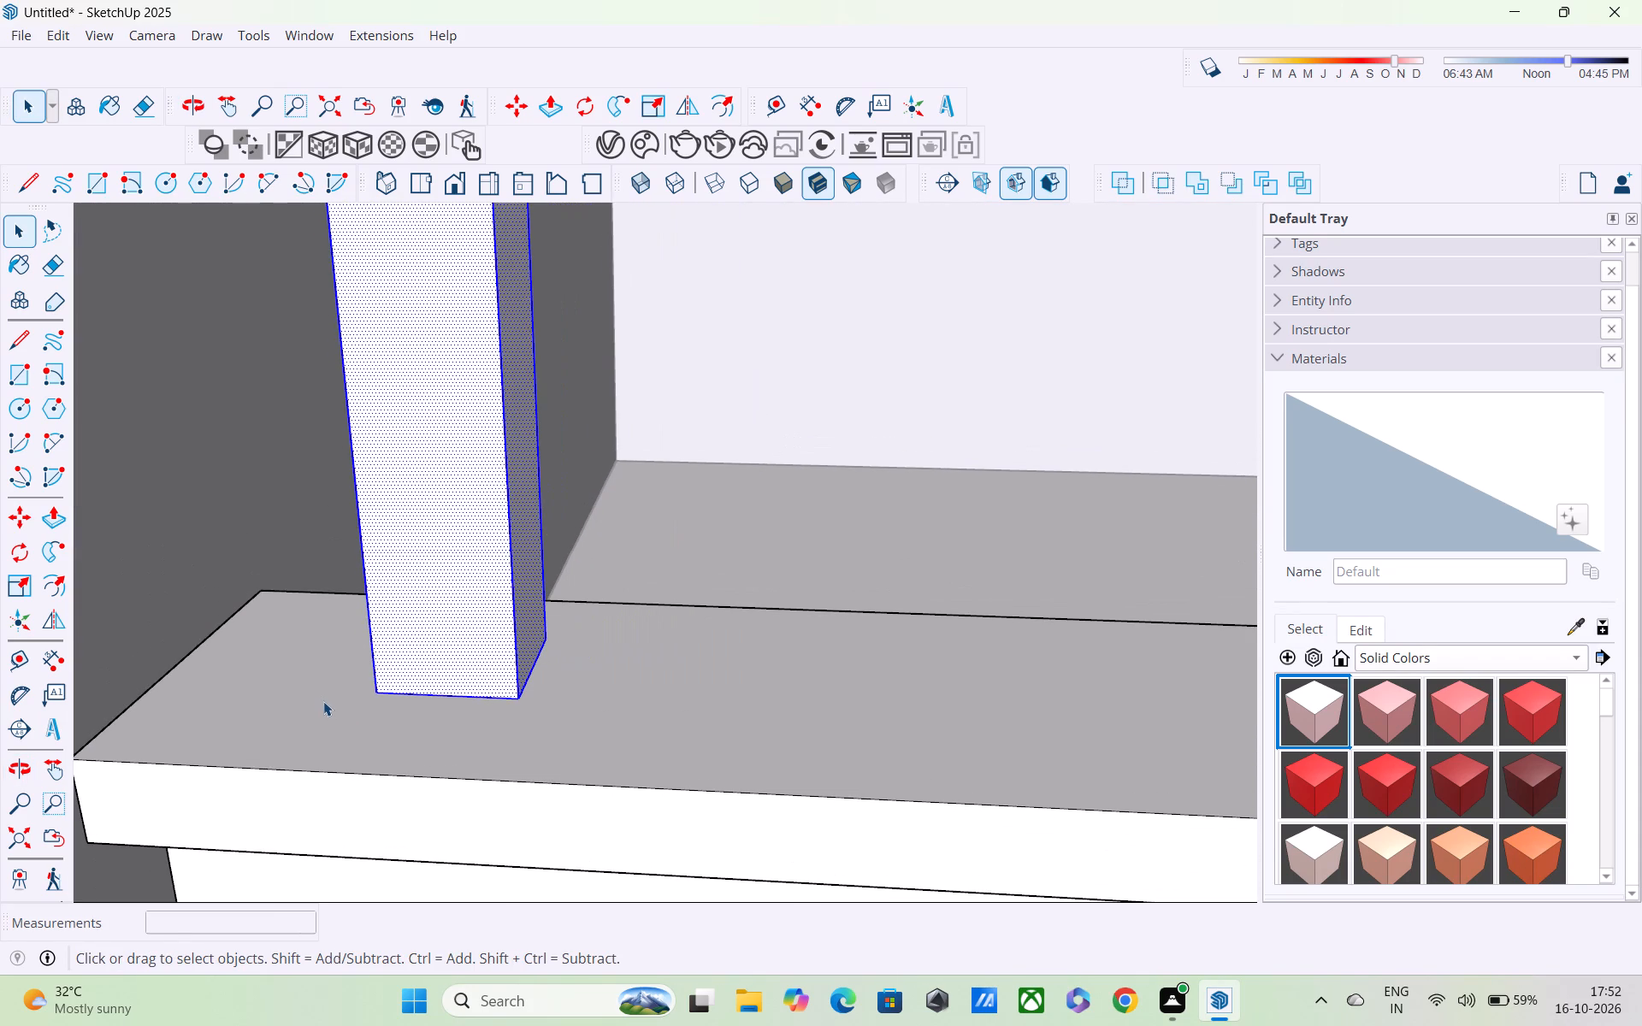
key("s")
scroll(292, 628, "down", 3)
middle_click_drag(294, 630, 321, 680, "shift")
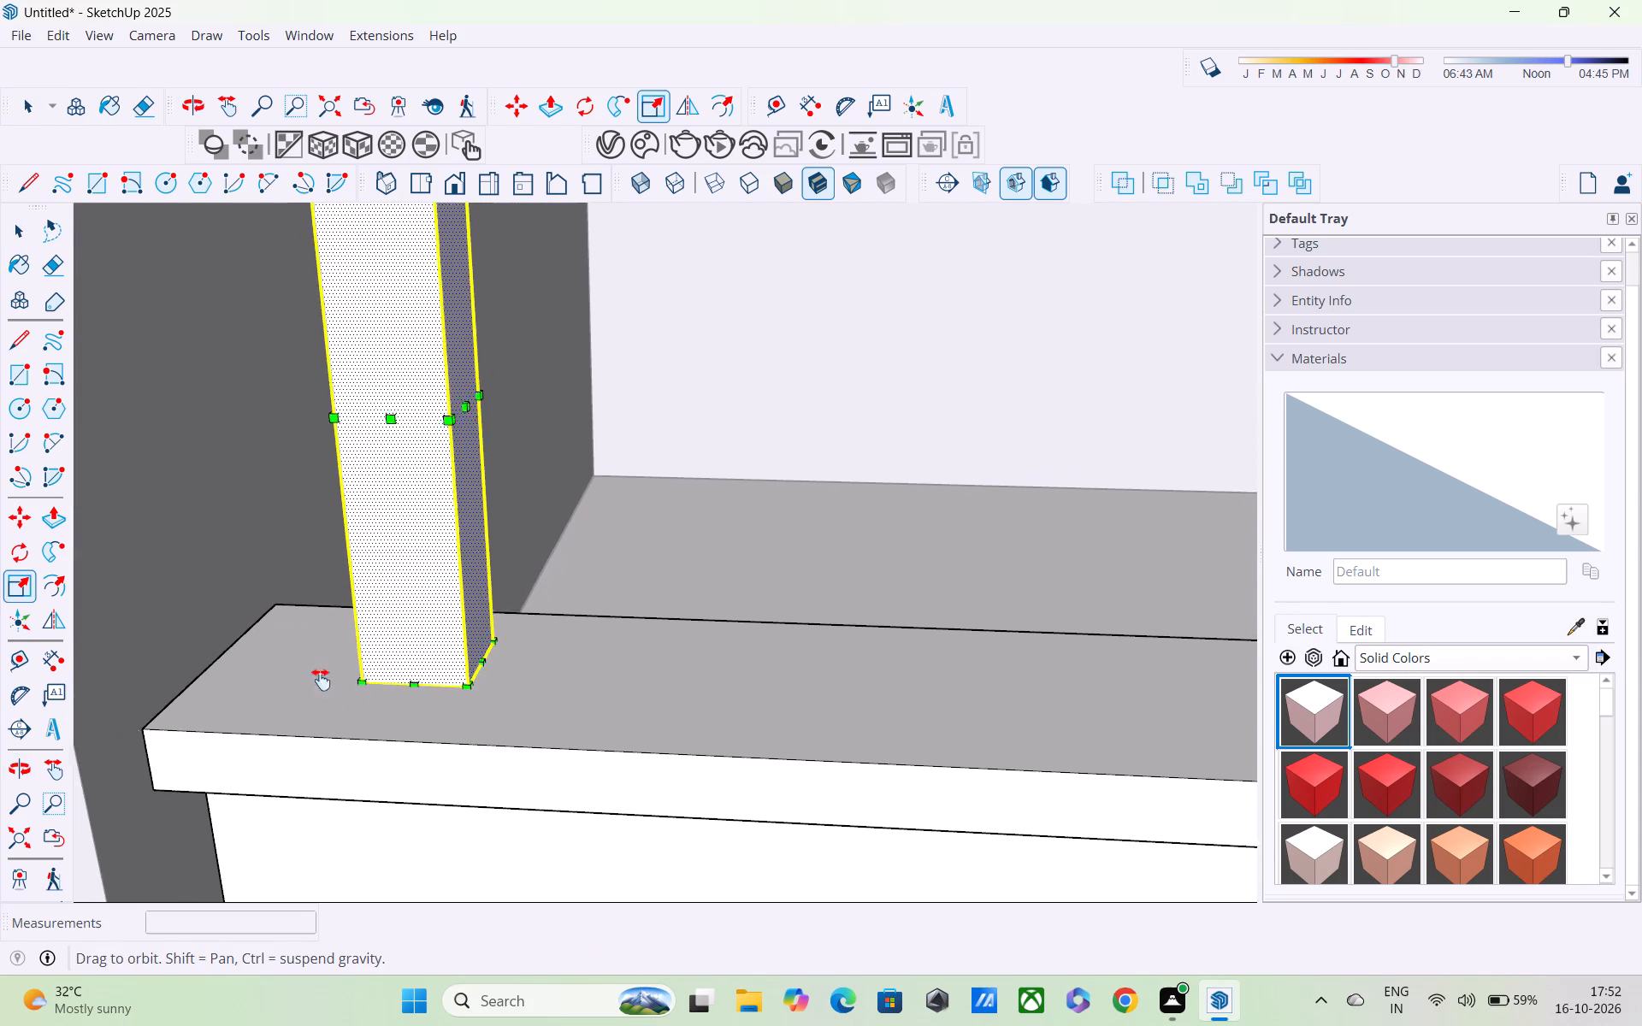
middle_click_drag(321, 680, 410, 887, "shift")
scroll(576, 651, "up", 3)
middle_click_drag(605, 718, 349, 729)
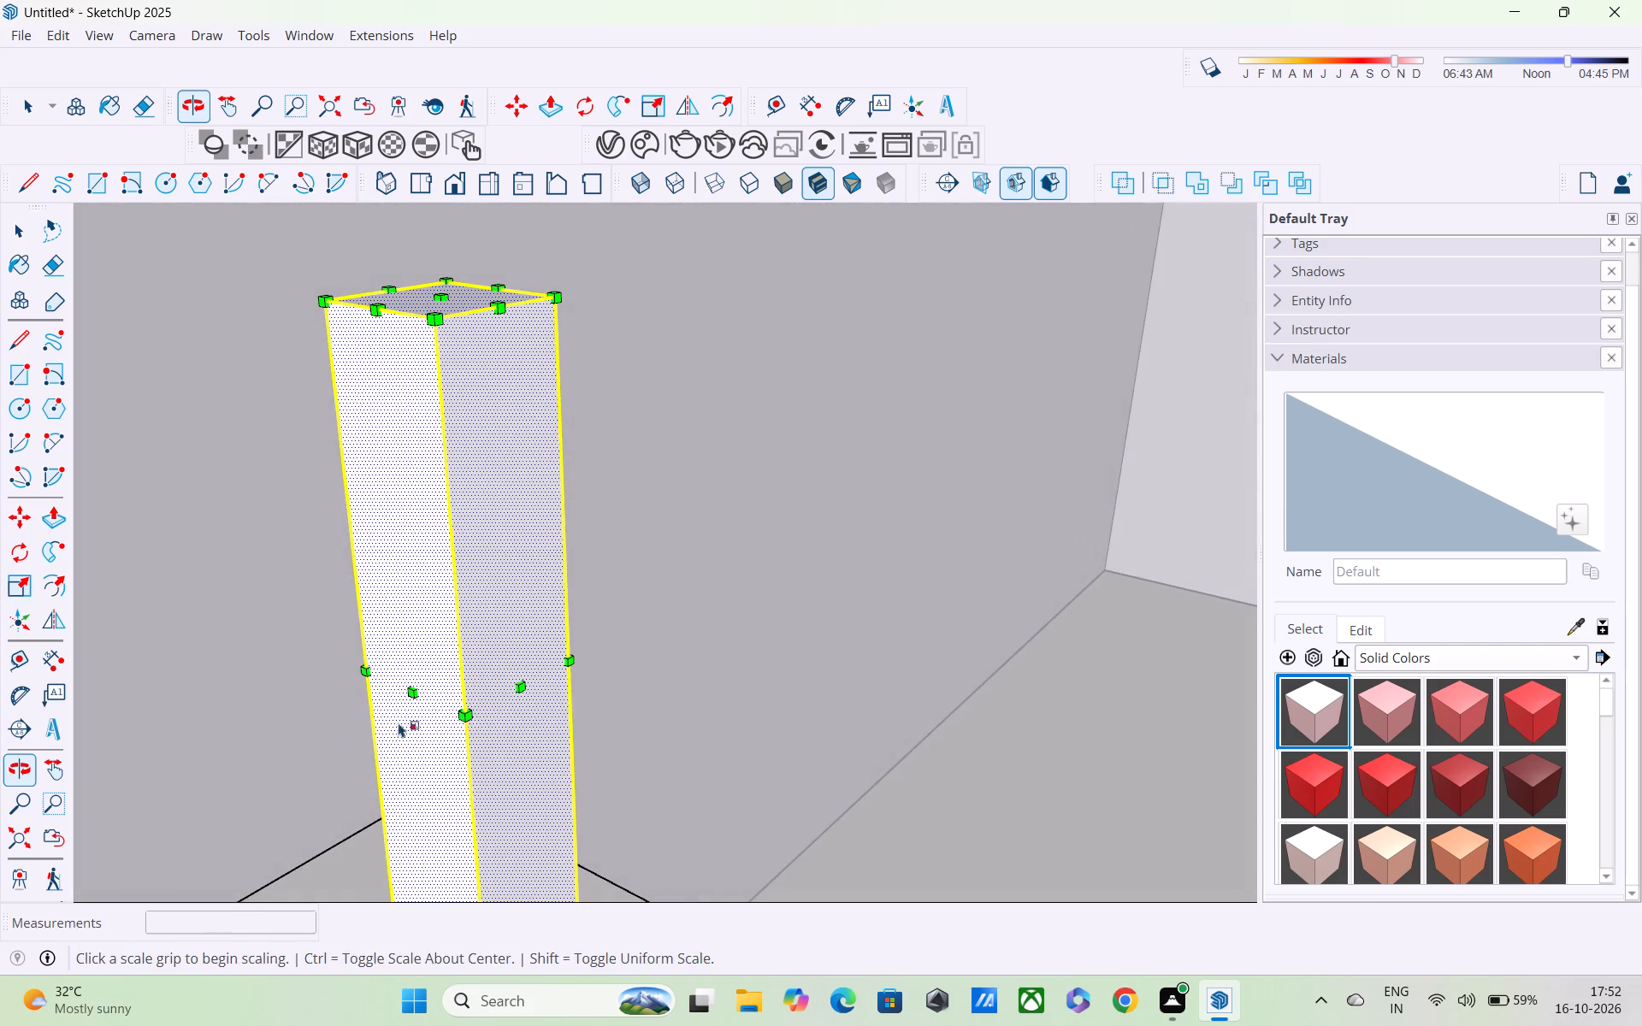
left_click(520, 684)
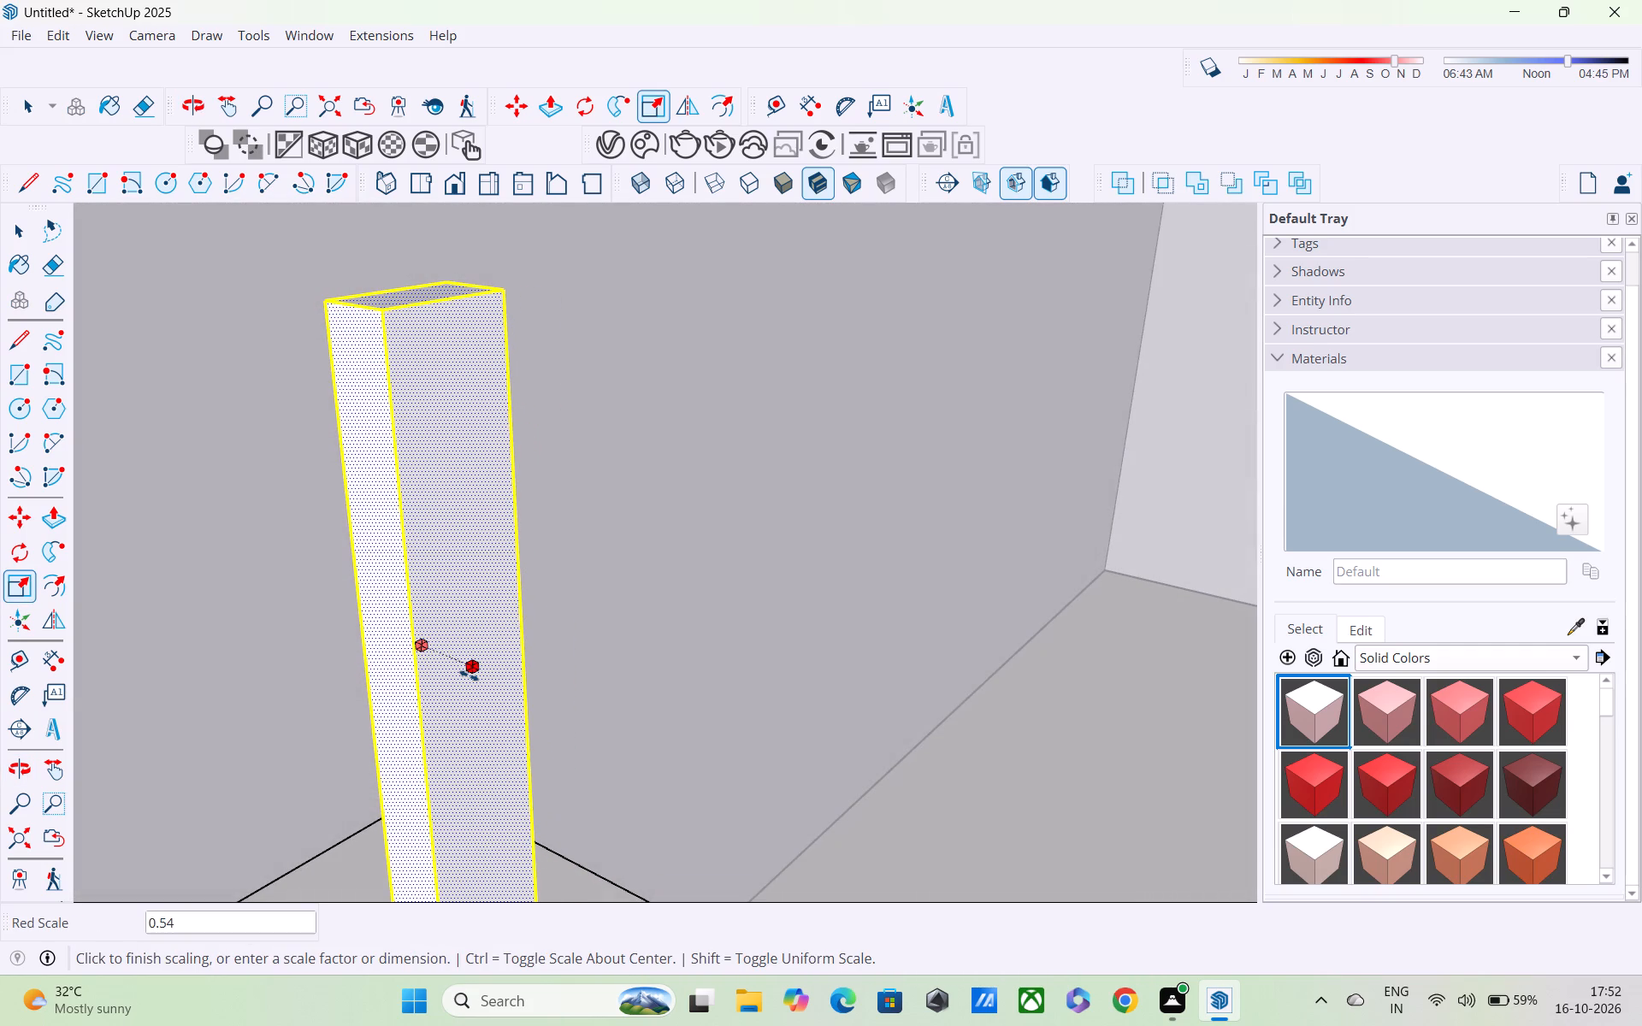
left_click(469, 675)
middle_click_drag(458, 702, 752, 715)
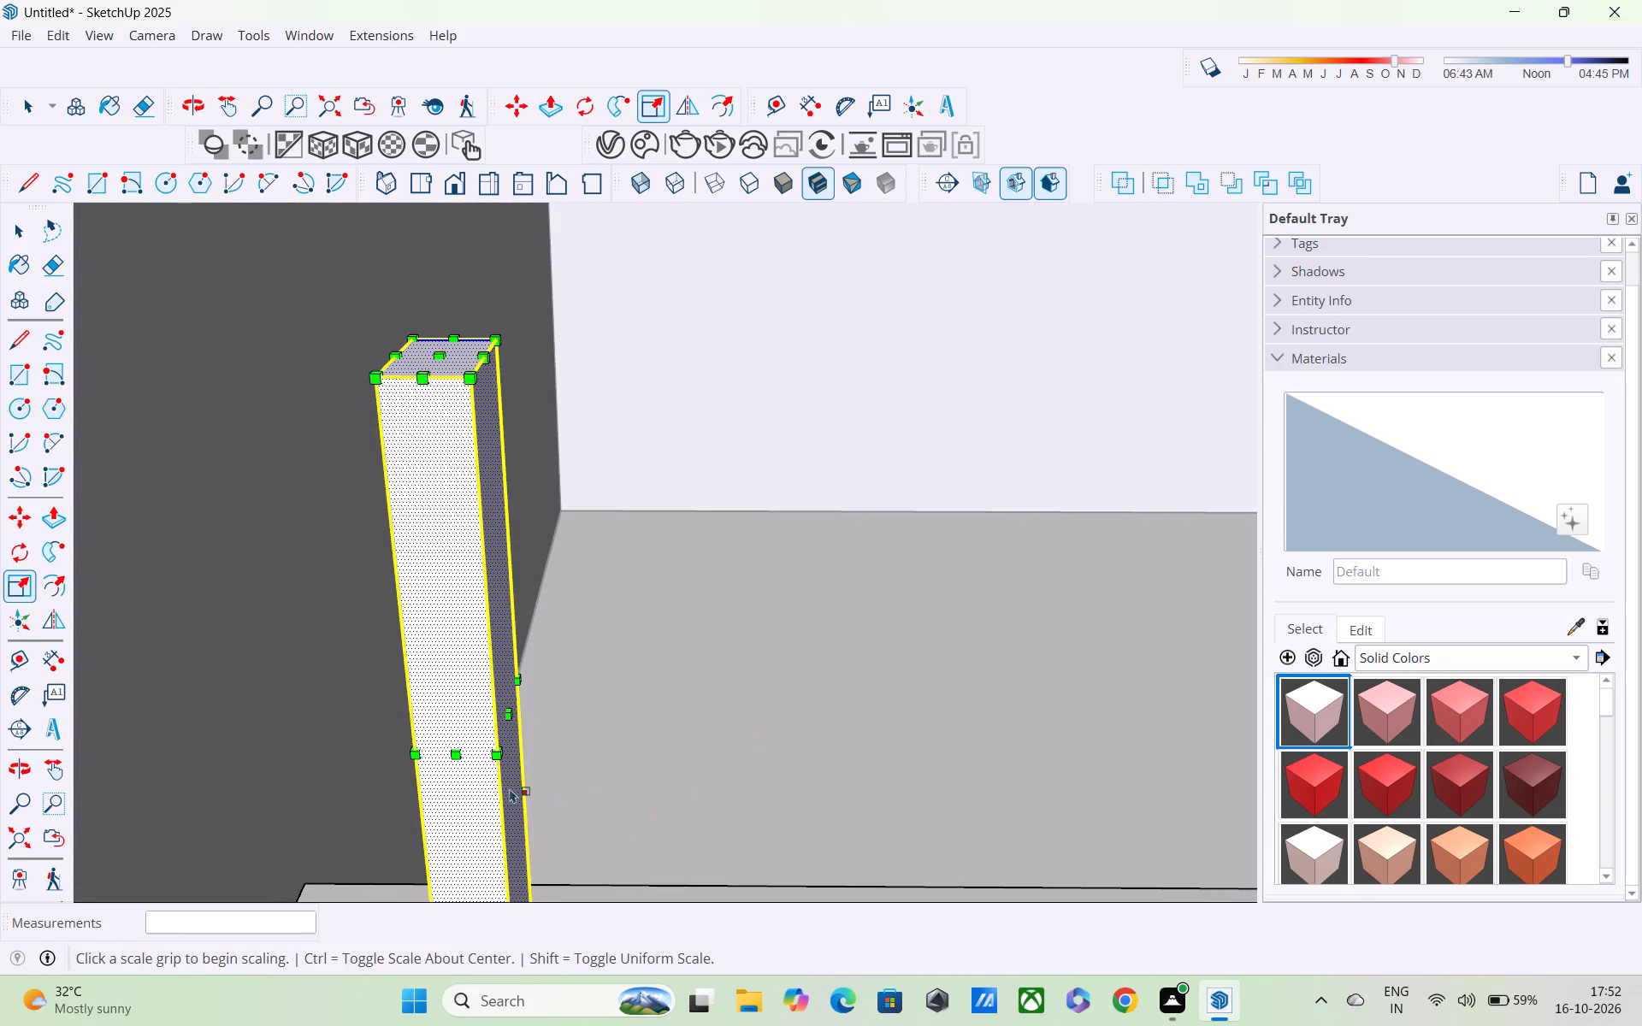
left_click(458, 750)
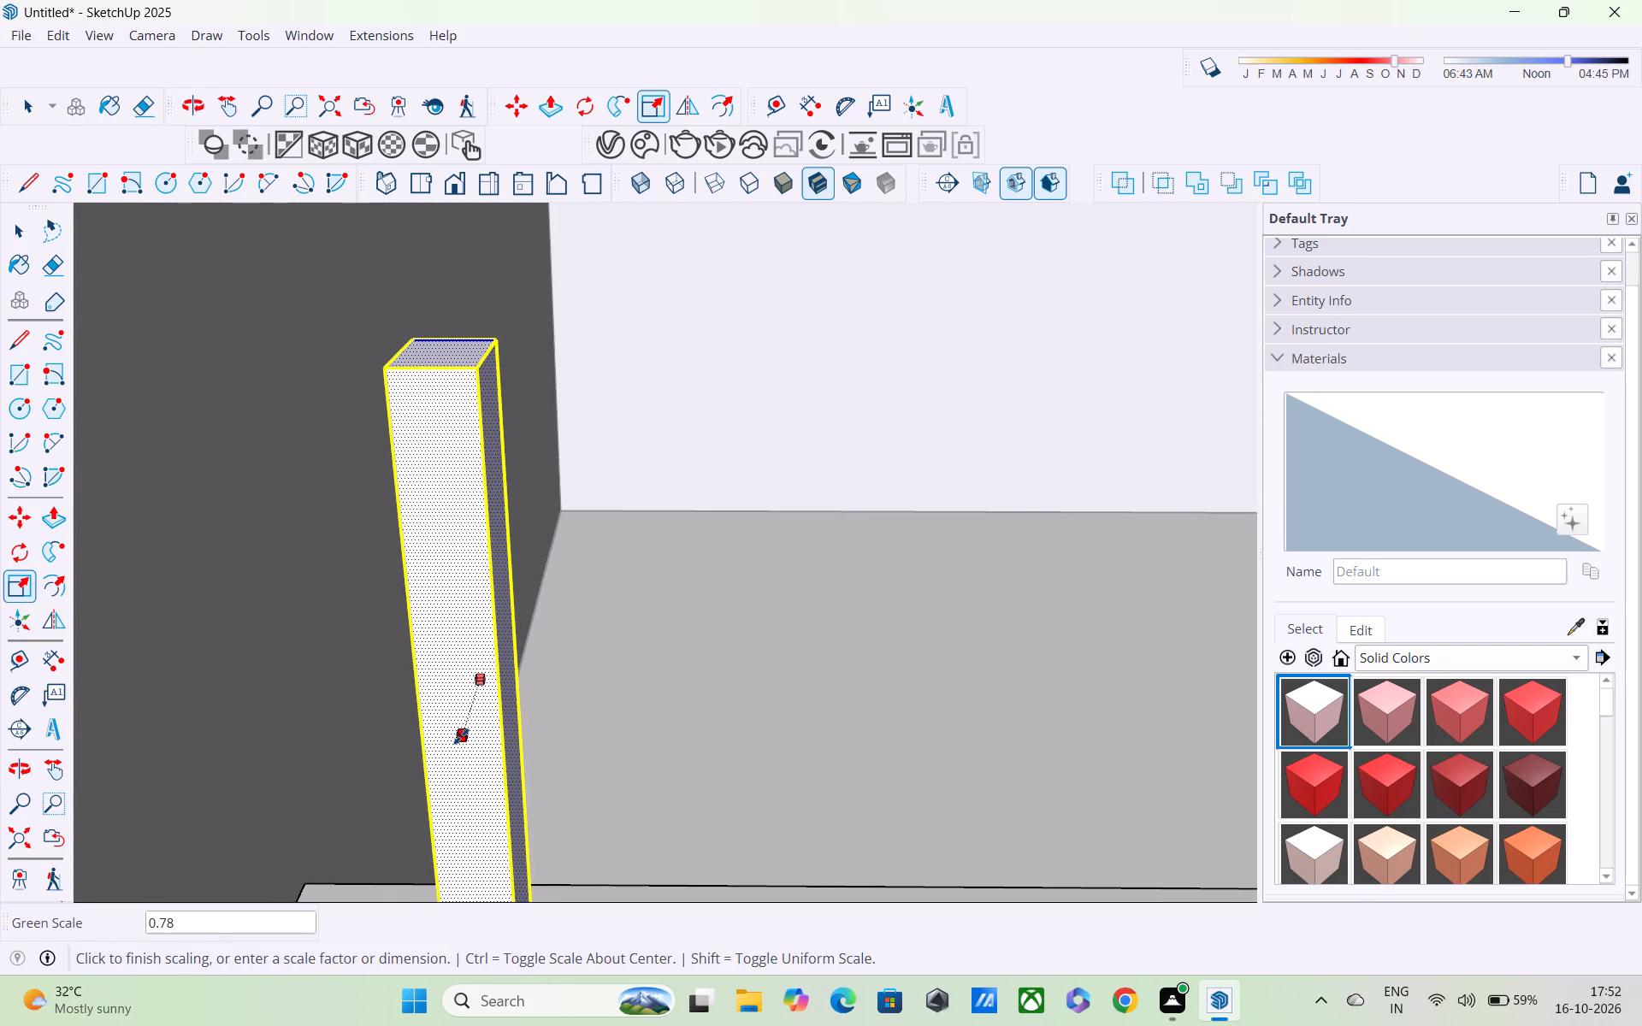
left_click(464, 733)
Slim the railing post again with Scale along the red axis, and to about 0.75 along the green axis.
scroll(508, 730, "down", 11)
middle_click_drag(535, 764, 493, 760)
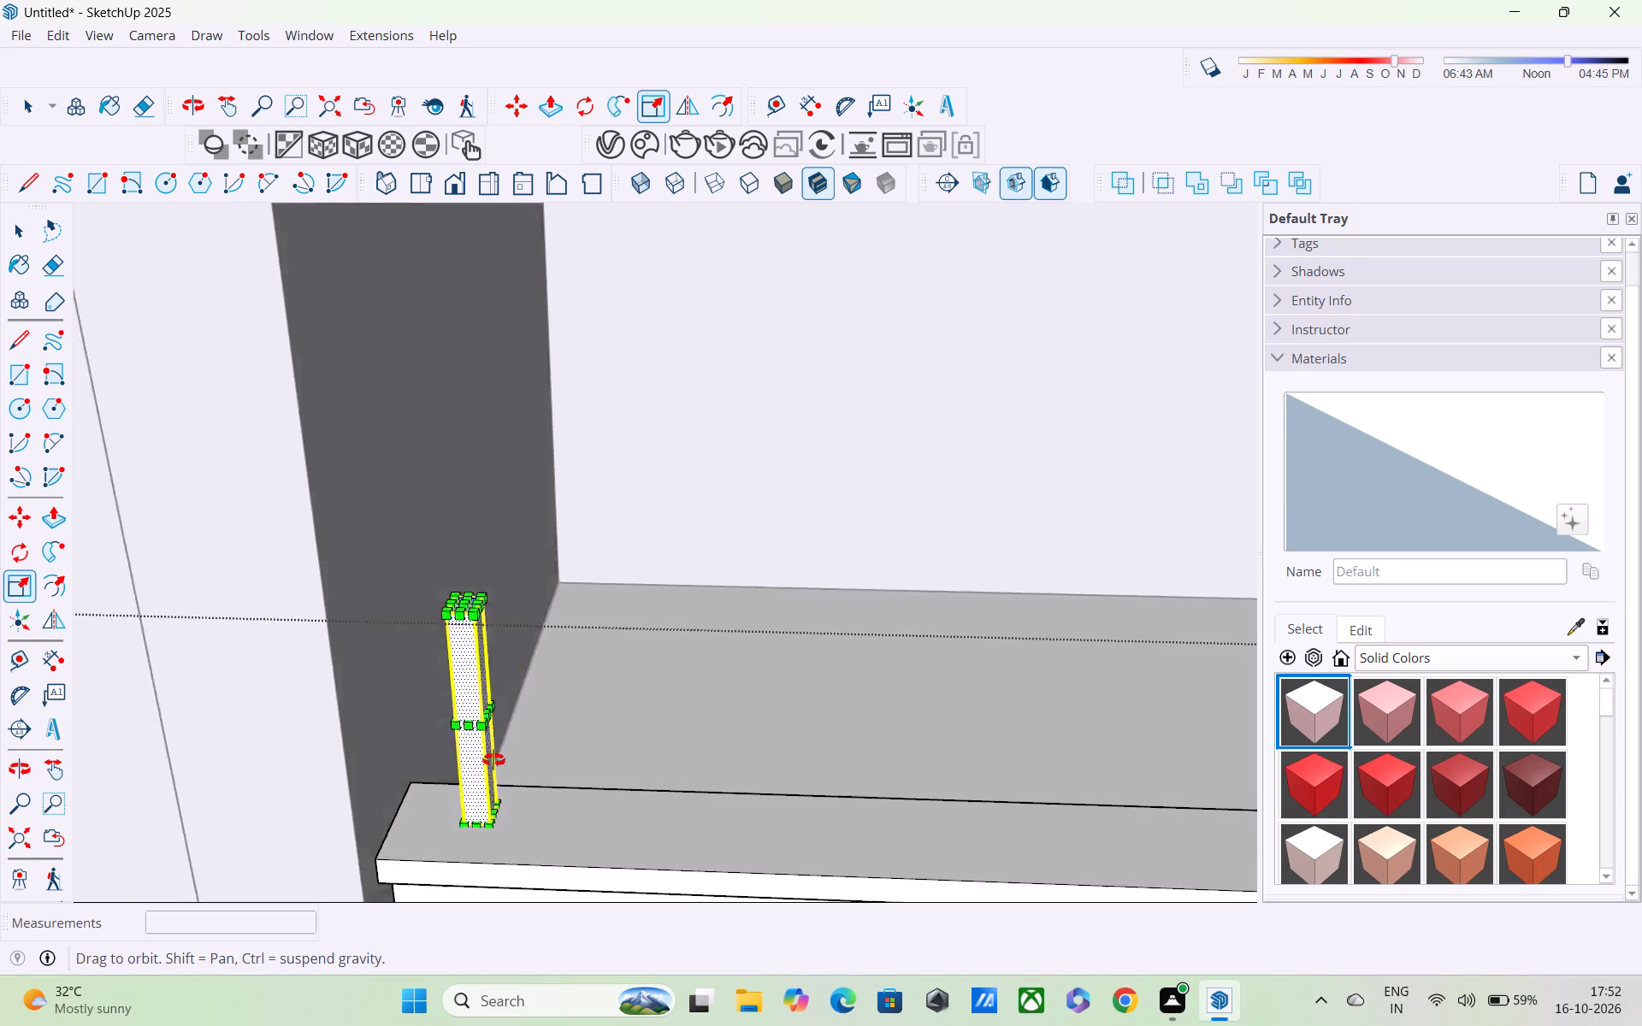
middle_click_drag(493, 760, 344, 794)
scroll(292, 781, "up", 4)
scroll(261, 713, "up", 5)
left_click(258, 660)
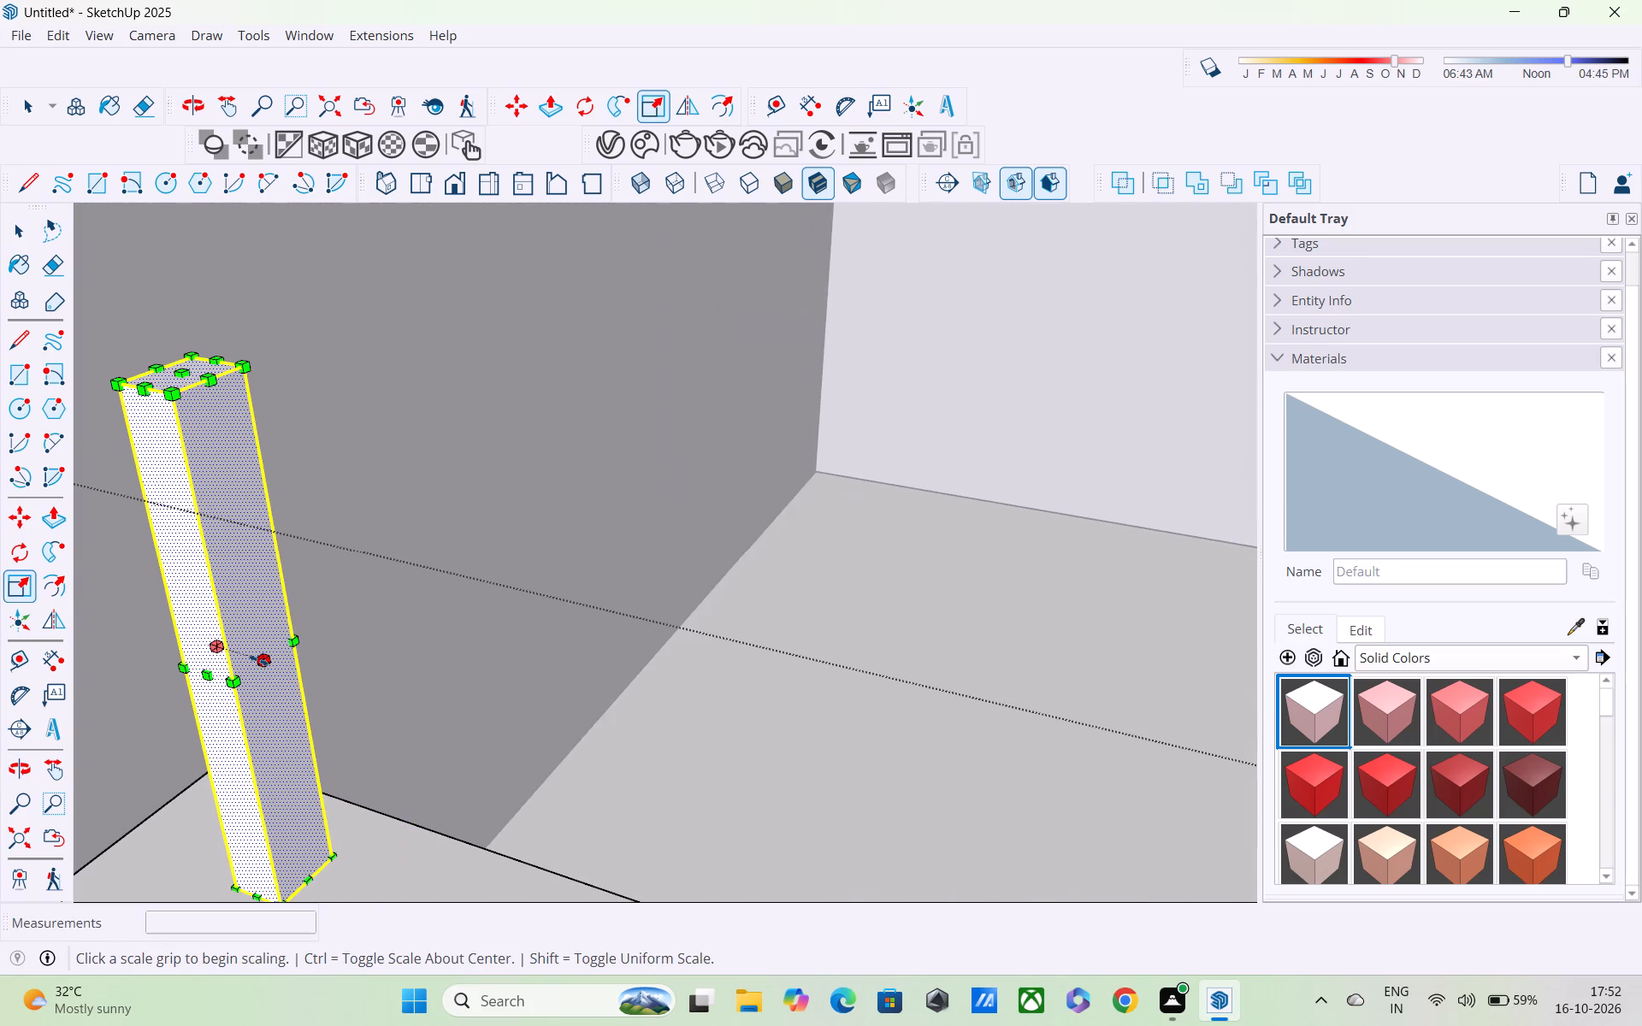
left_click(240, 659)
middle_click_drag(271, 688, 640, 681)
scroll(460, 826, "up", 4)
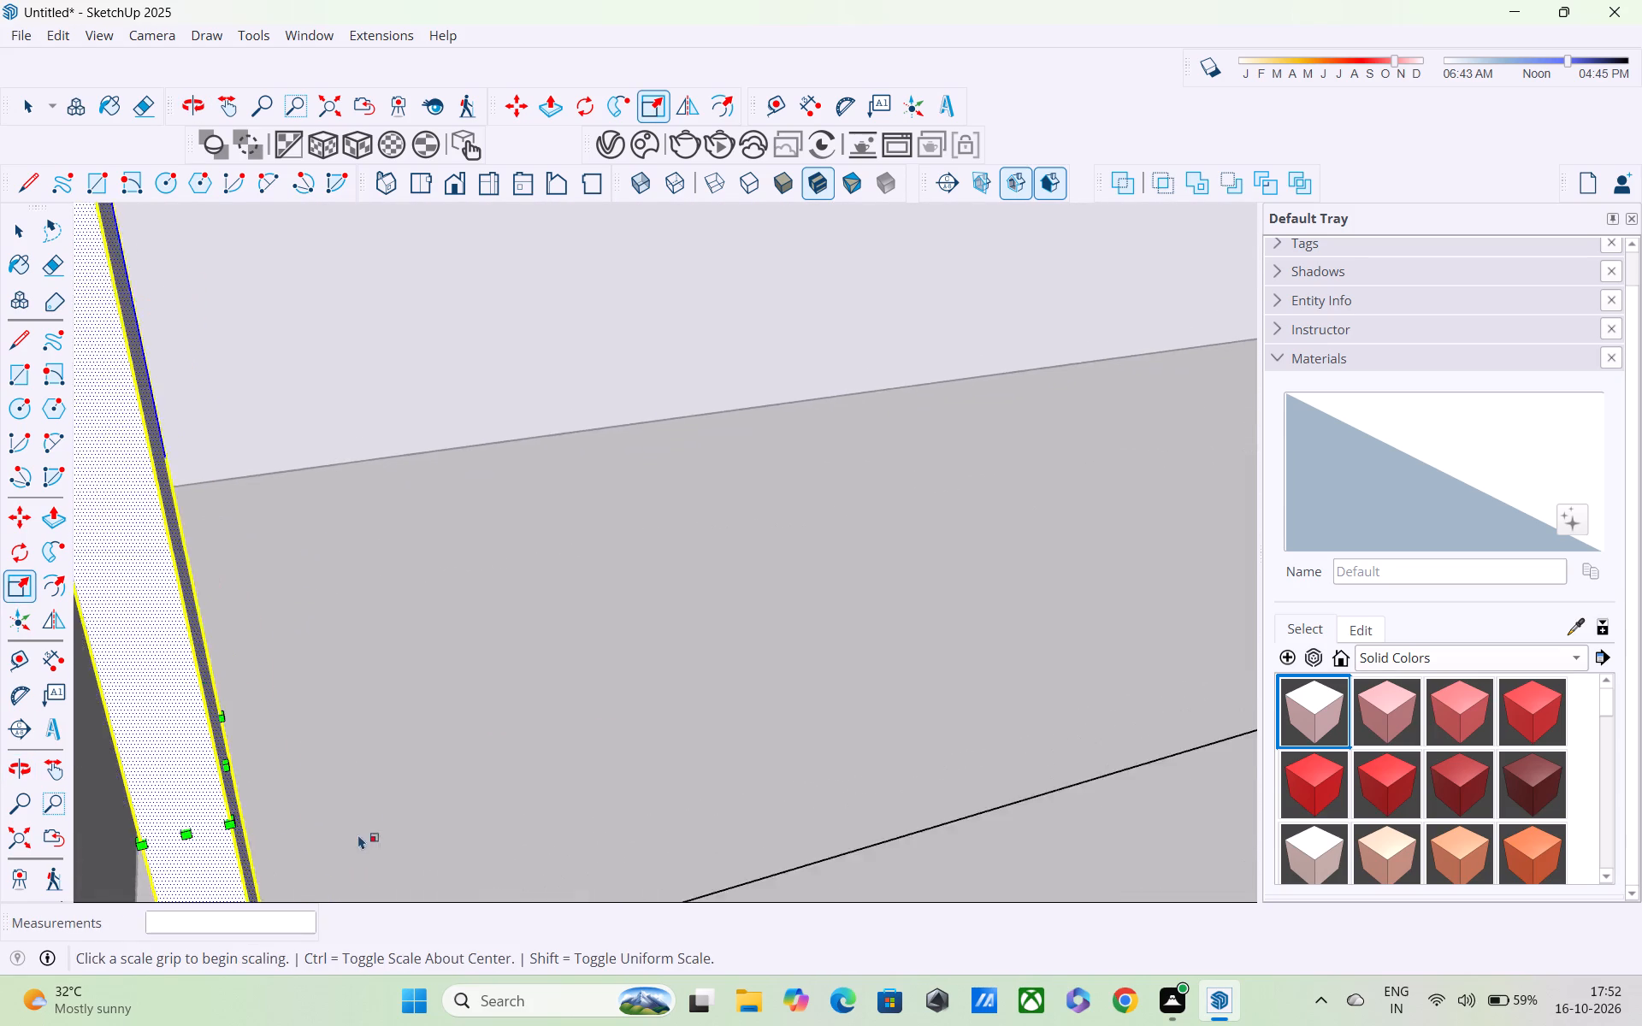
scroll(322, 823, "down", 1)
middle_click_drag(395, 808, 498, 727, "shift")
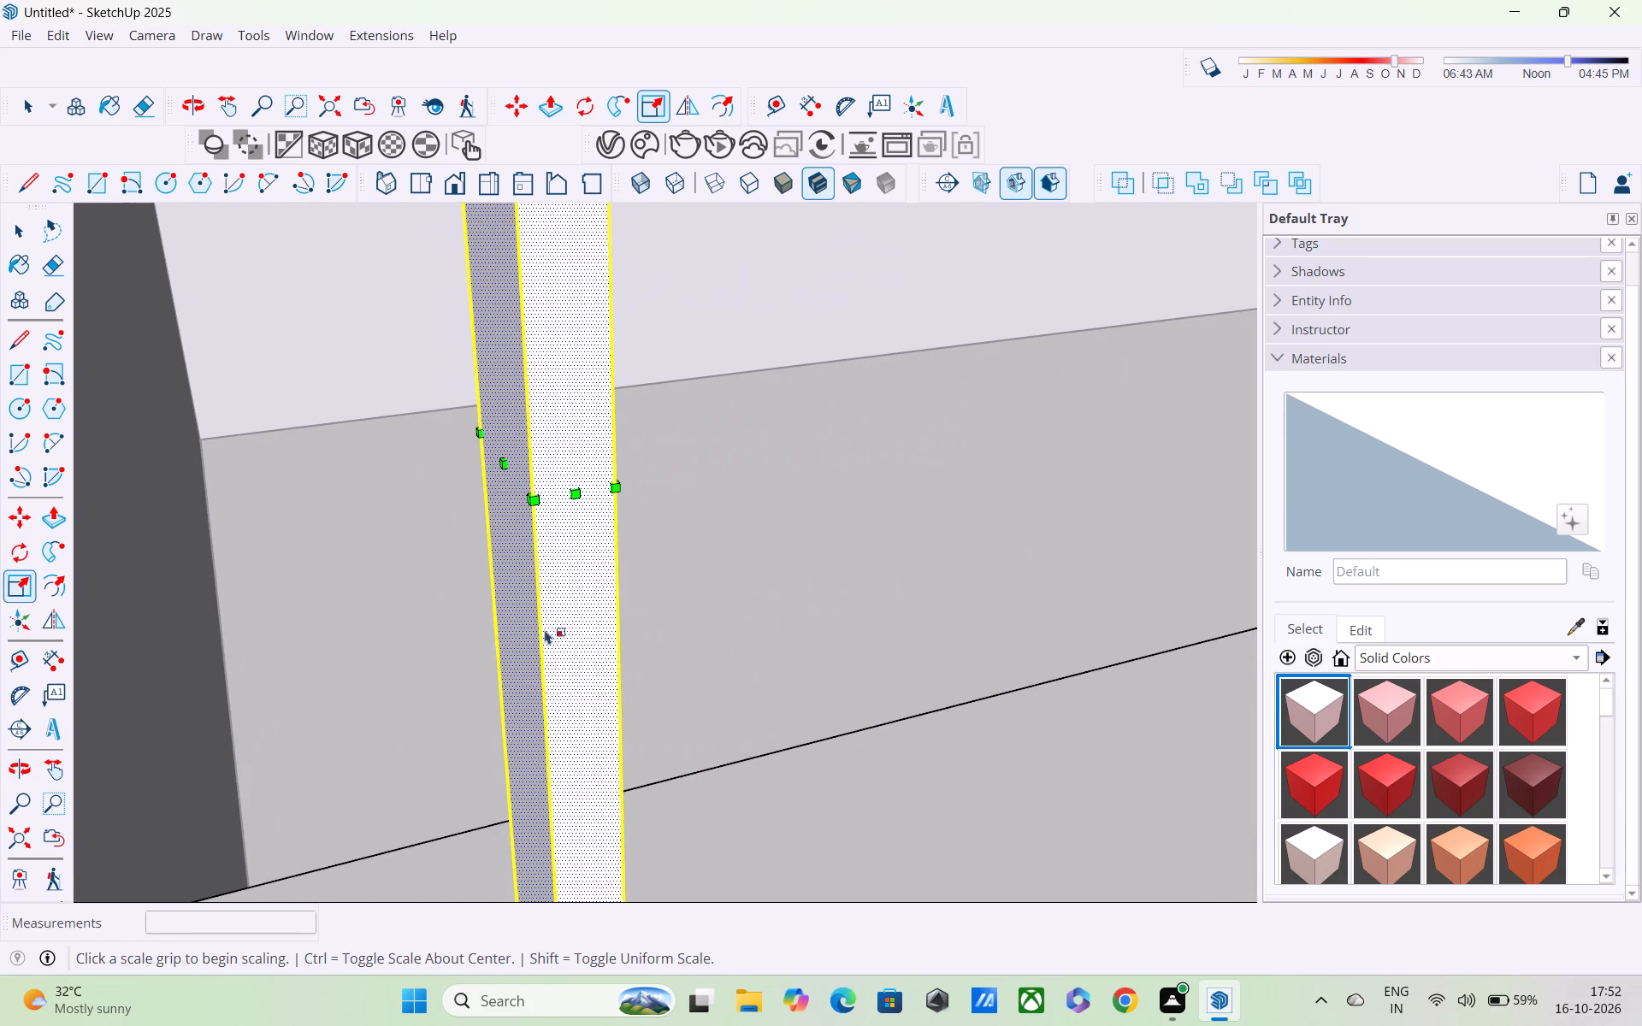
left_click(567, 498)
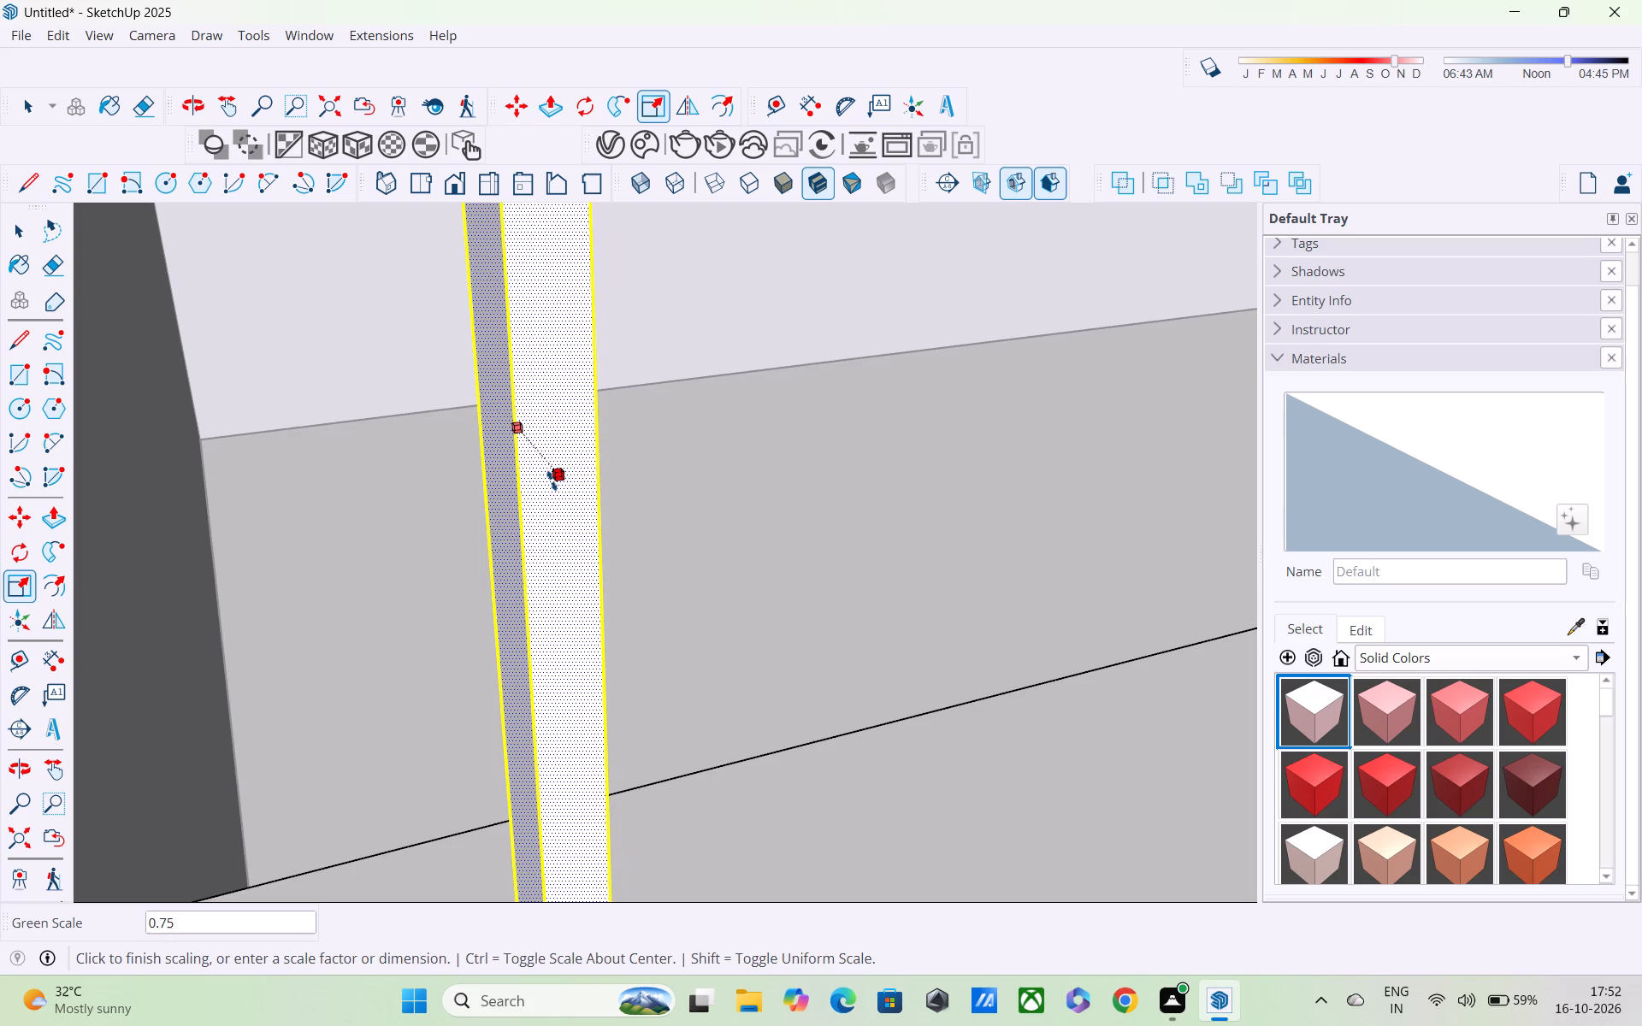
left_click(546, 474)
Copy the slimmed railing post about 10' 10 5/8" along the long parapet cap to its outer corner.
middle_click_drag(544, 486, 501, 640)
scroll(488, 608, "down", 6)
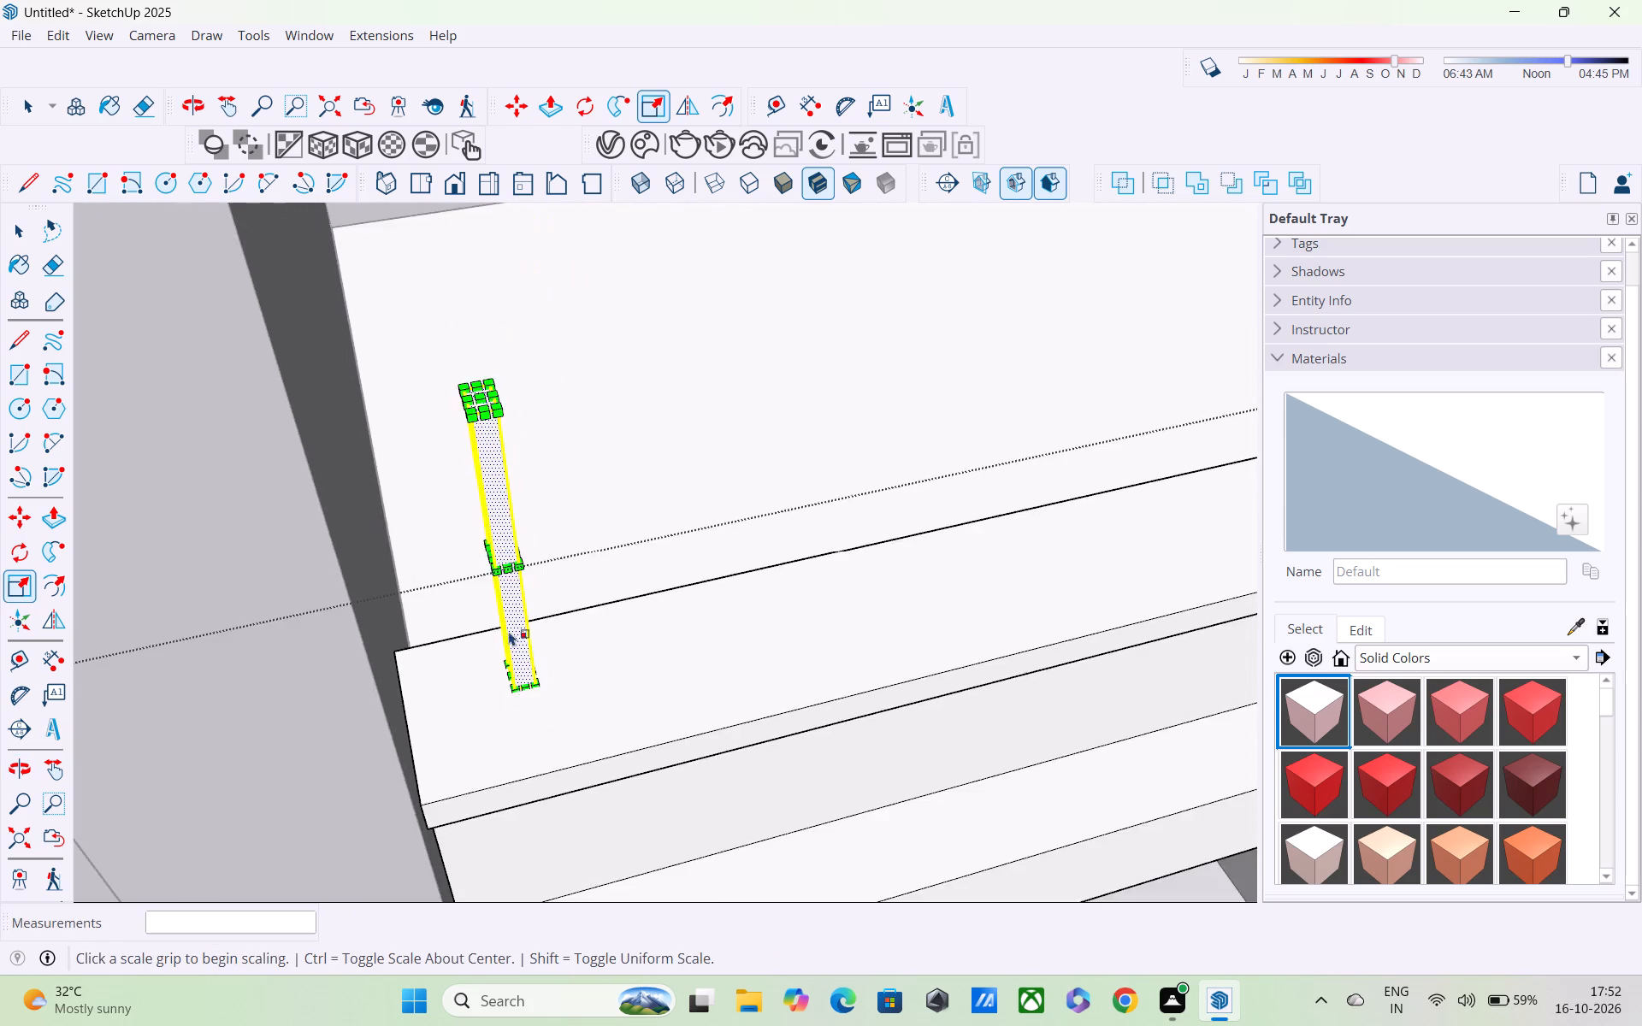
middle_click_drag(510, 632, 422, 593)
scroll(422, 593, "up", 1)
scroll(426, 604, "down", 2)
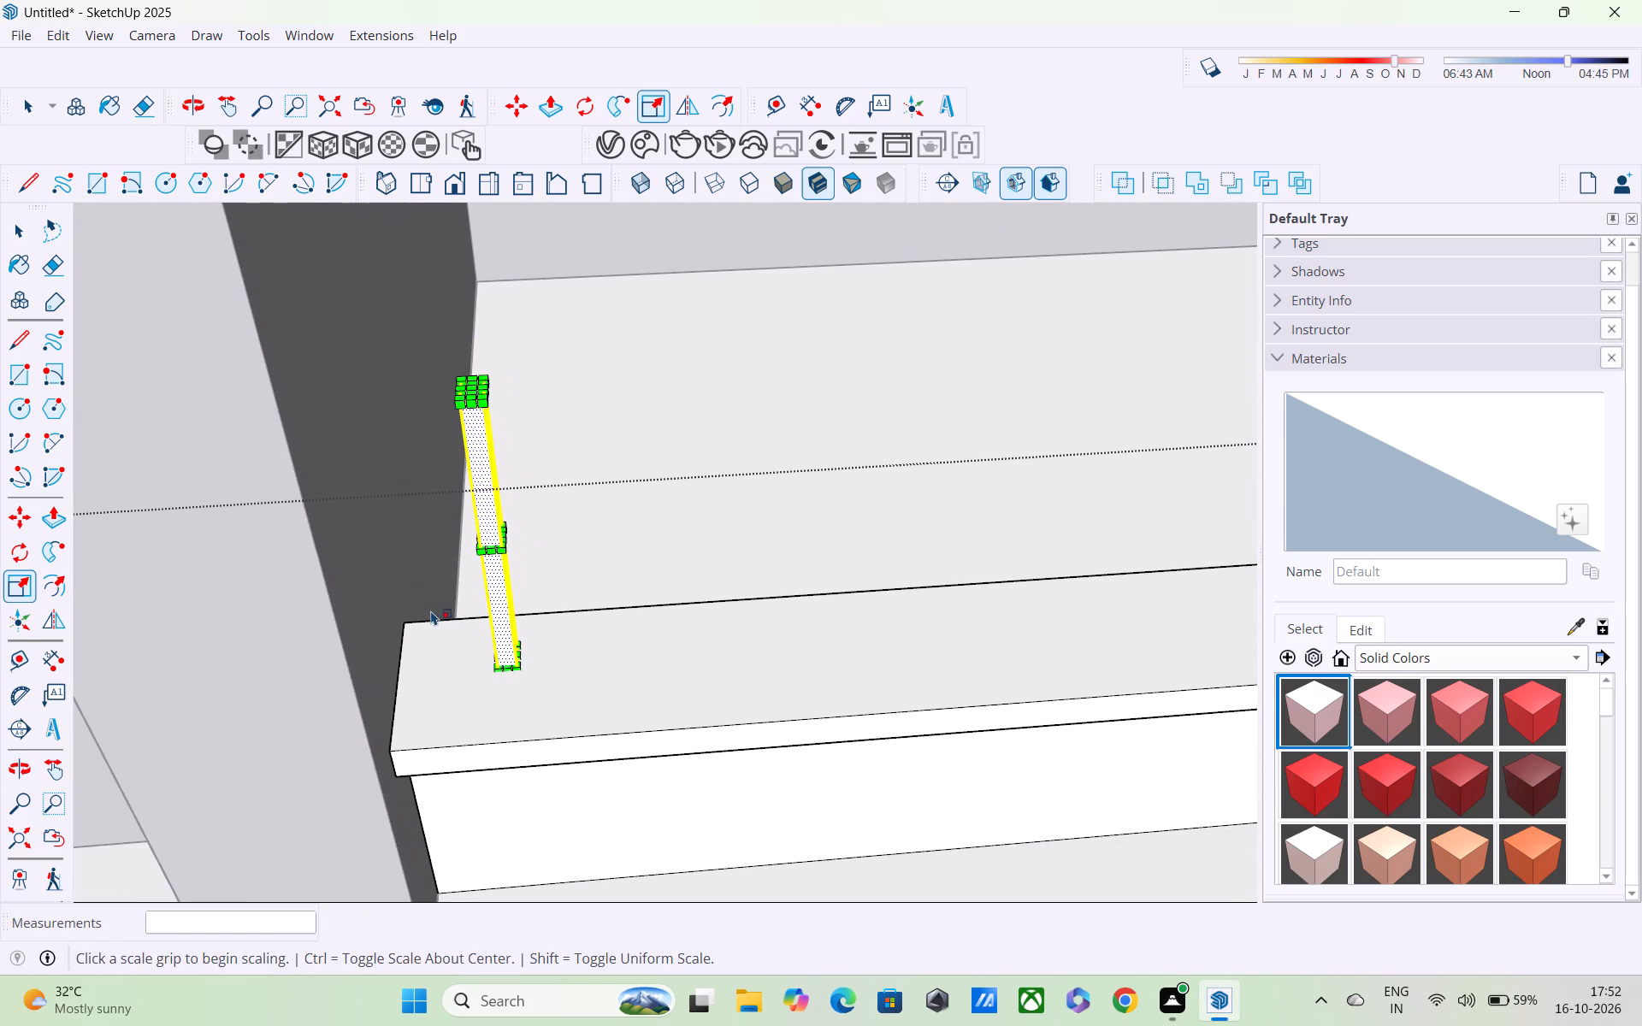
key("m")
scroll(534, 651, "up", 3)
left_click(508, 669)
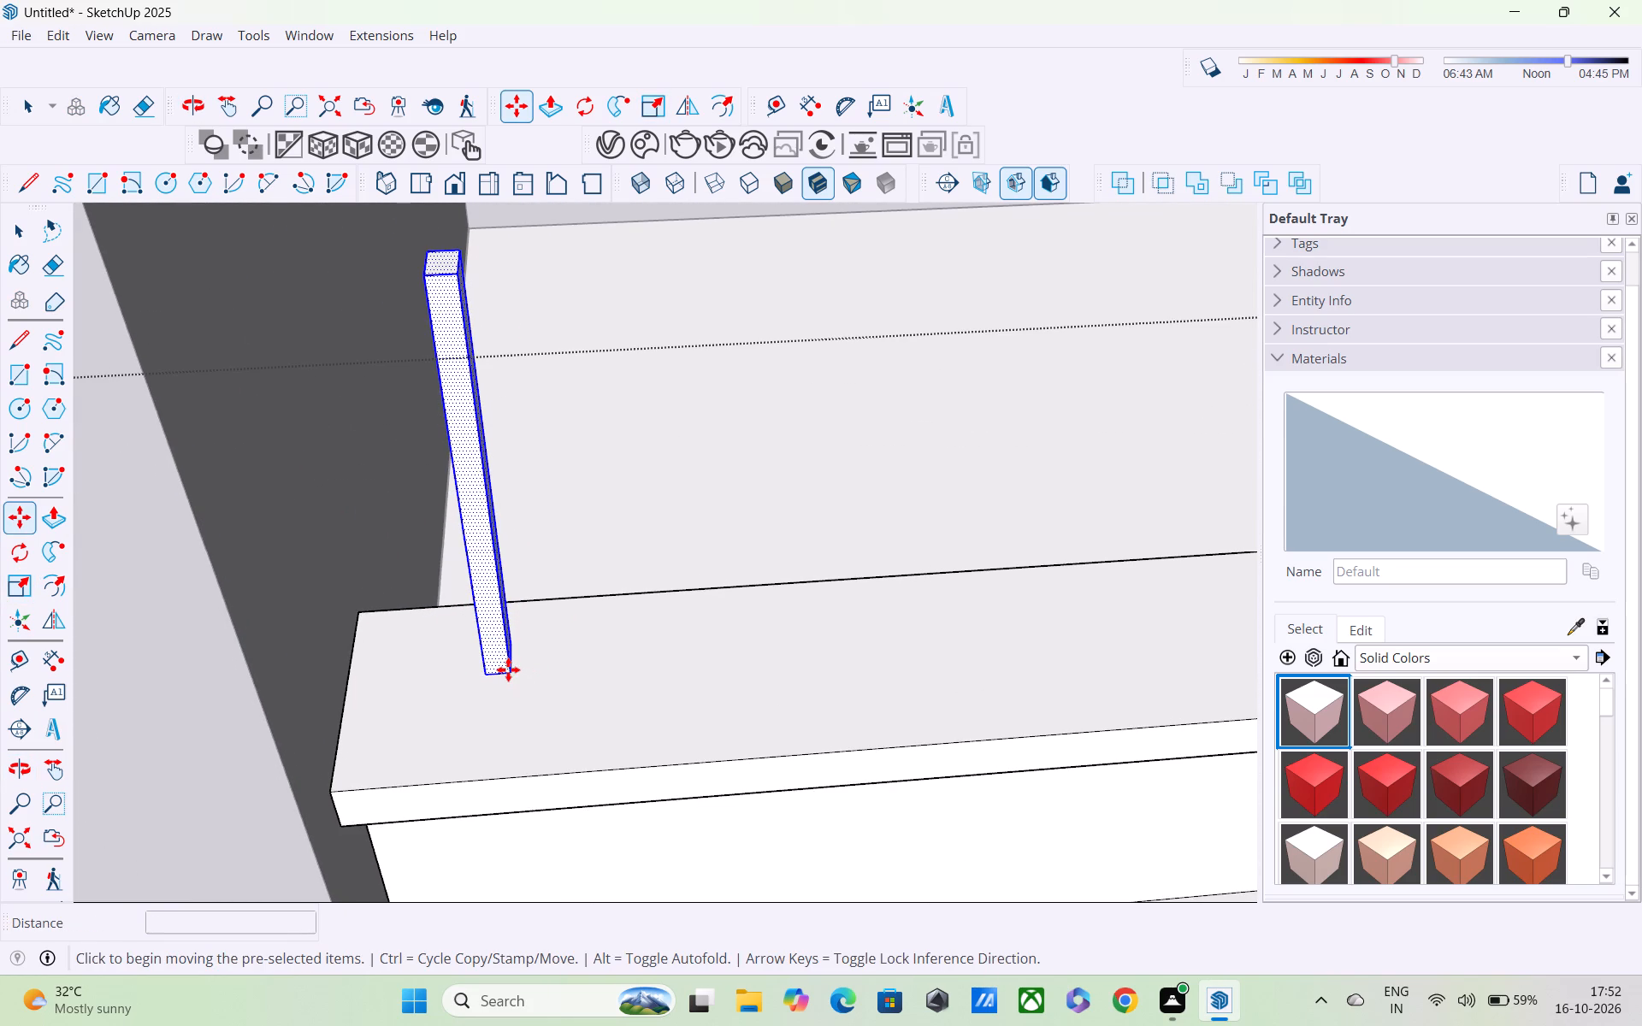
scroll(663, 668, "down", 3)
middle_click_drag(664, 669, 331, 728, "shift")
scroll(331, 728, "up", 1)
scroll(329, 722, "down", 2)
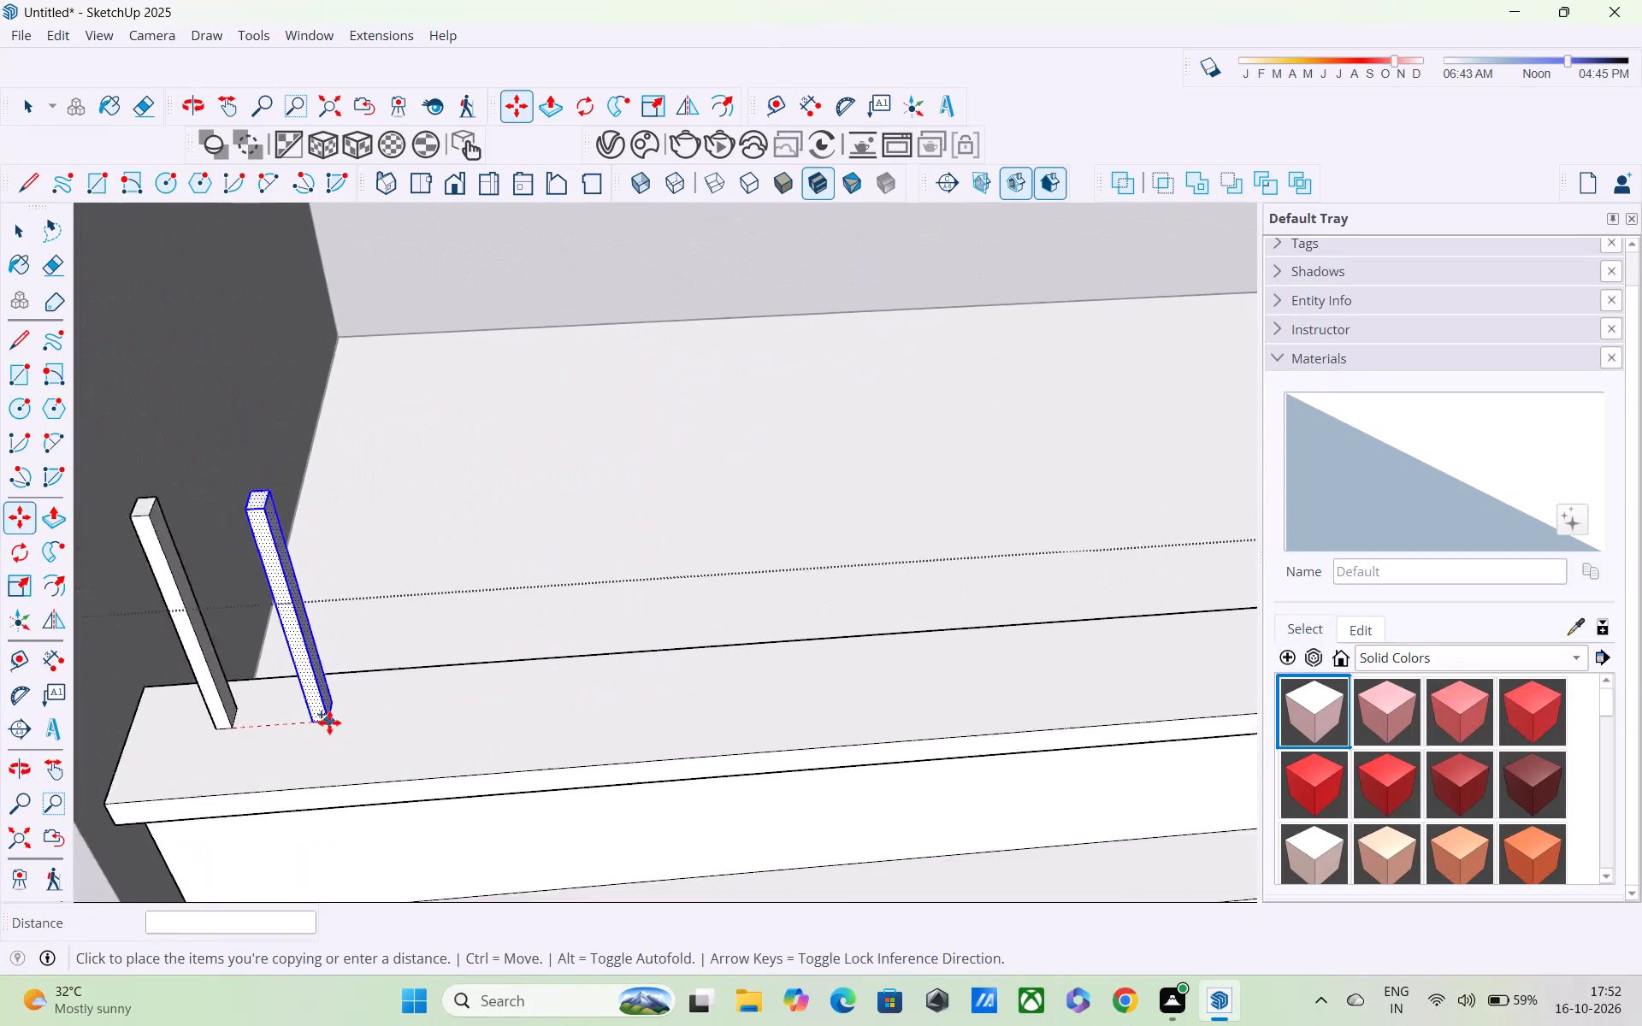
scroll(329, 722, "down", 4)
middle_click_drag(563, 704, 0, 747, "shift")
scroll(0, 747, "up", 1)
scroll(0, 748, "down", 4)
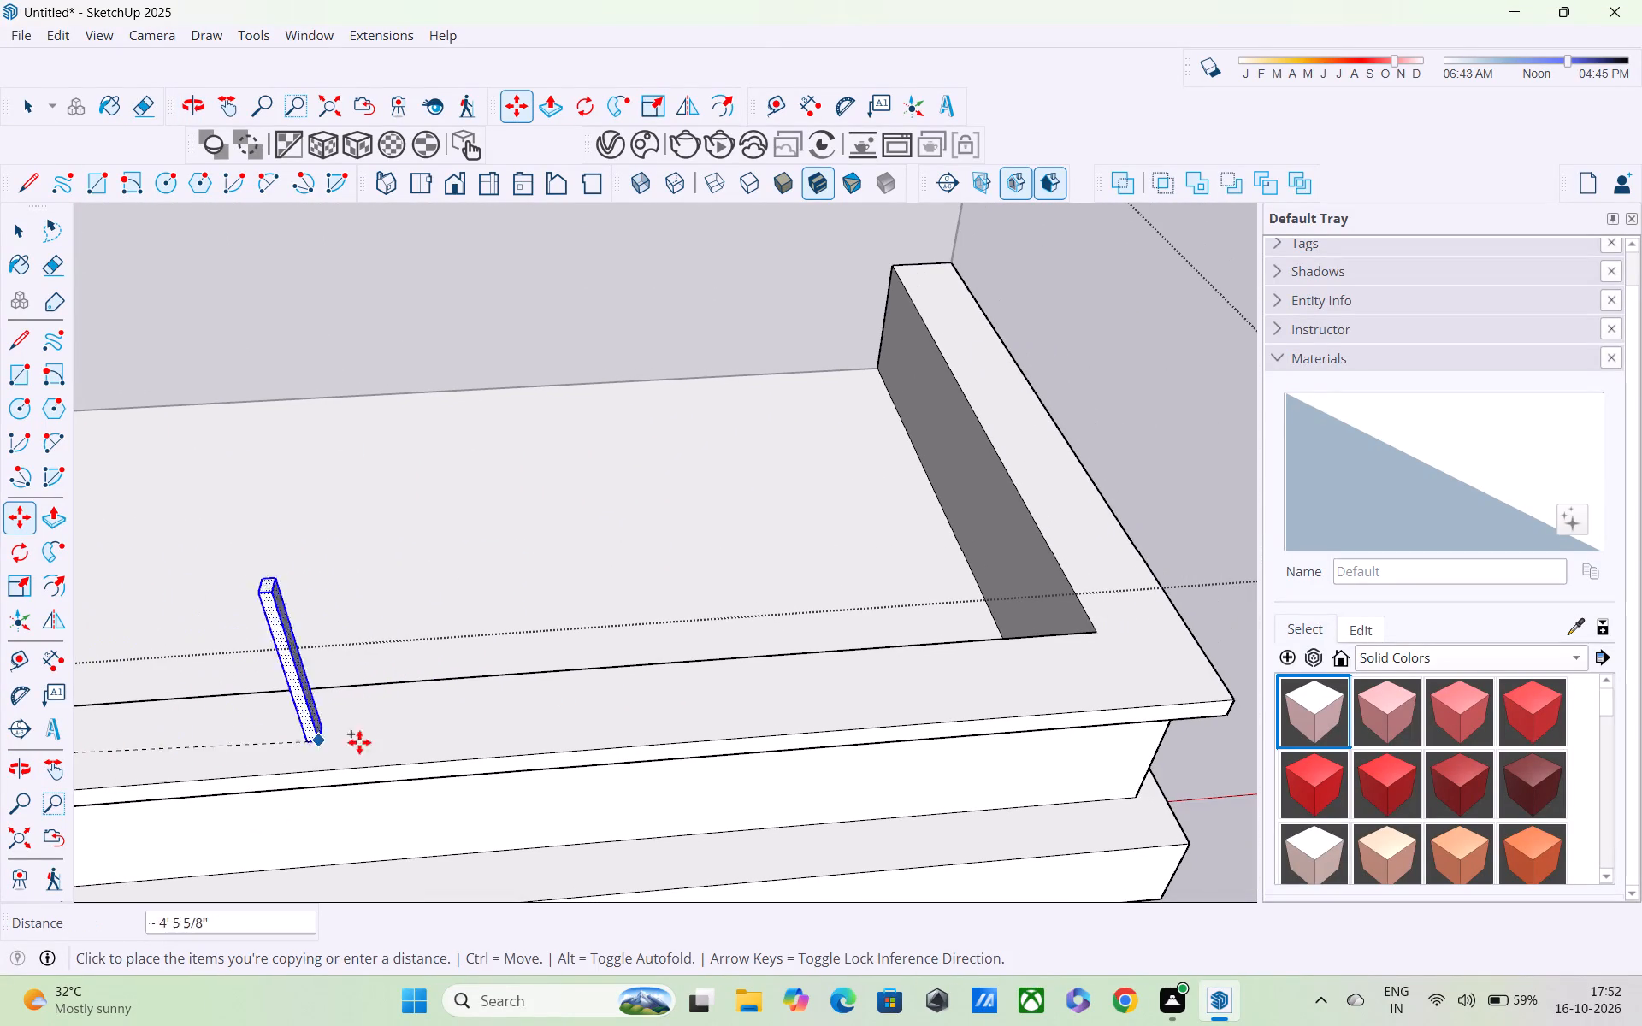
middle_click_drag(666, 701, 132, 736)
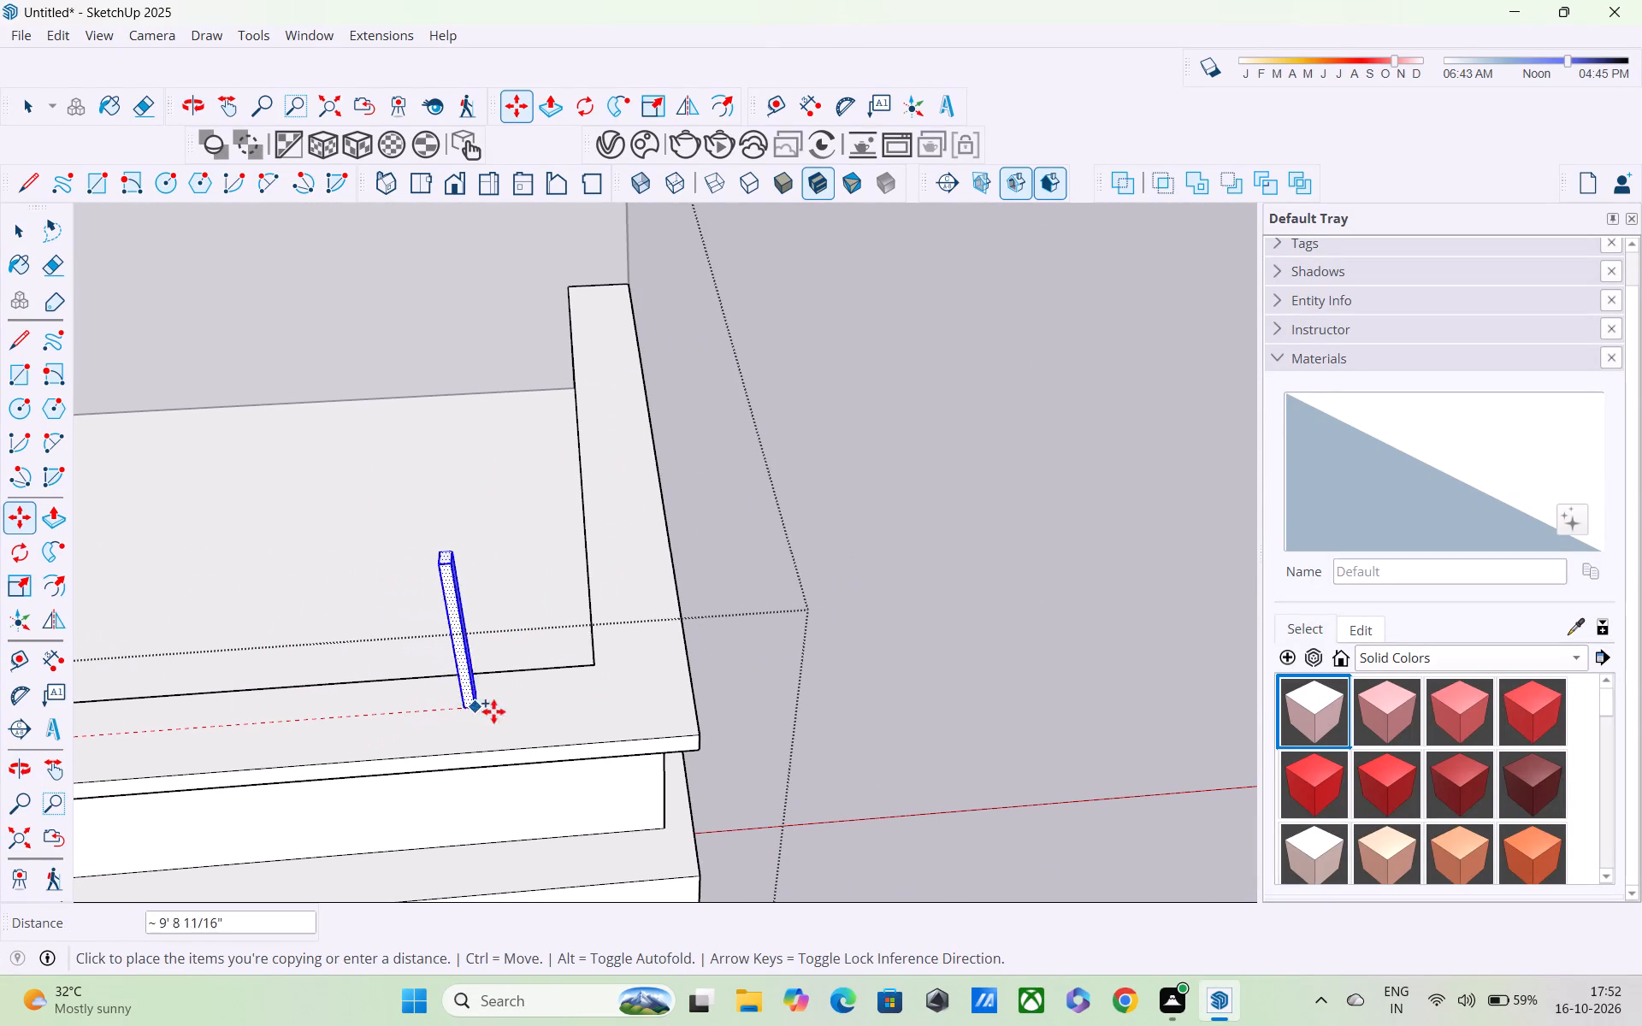
left_click(623, 698)
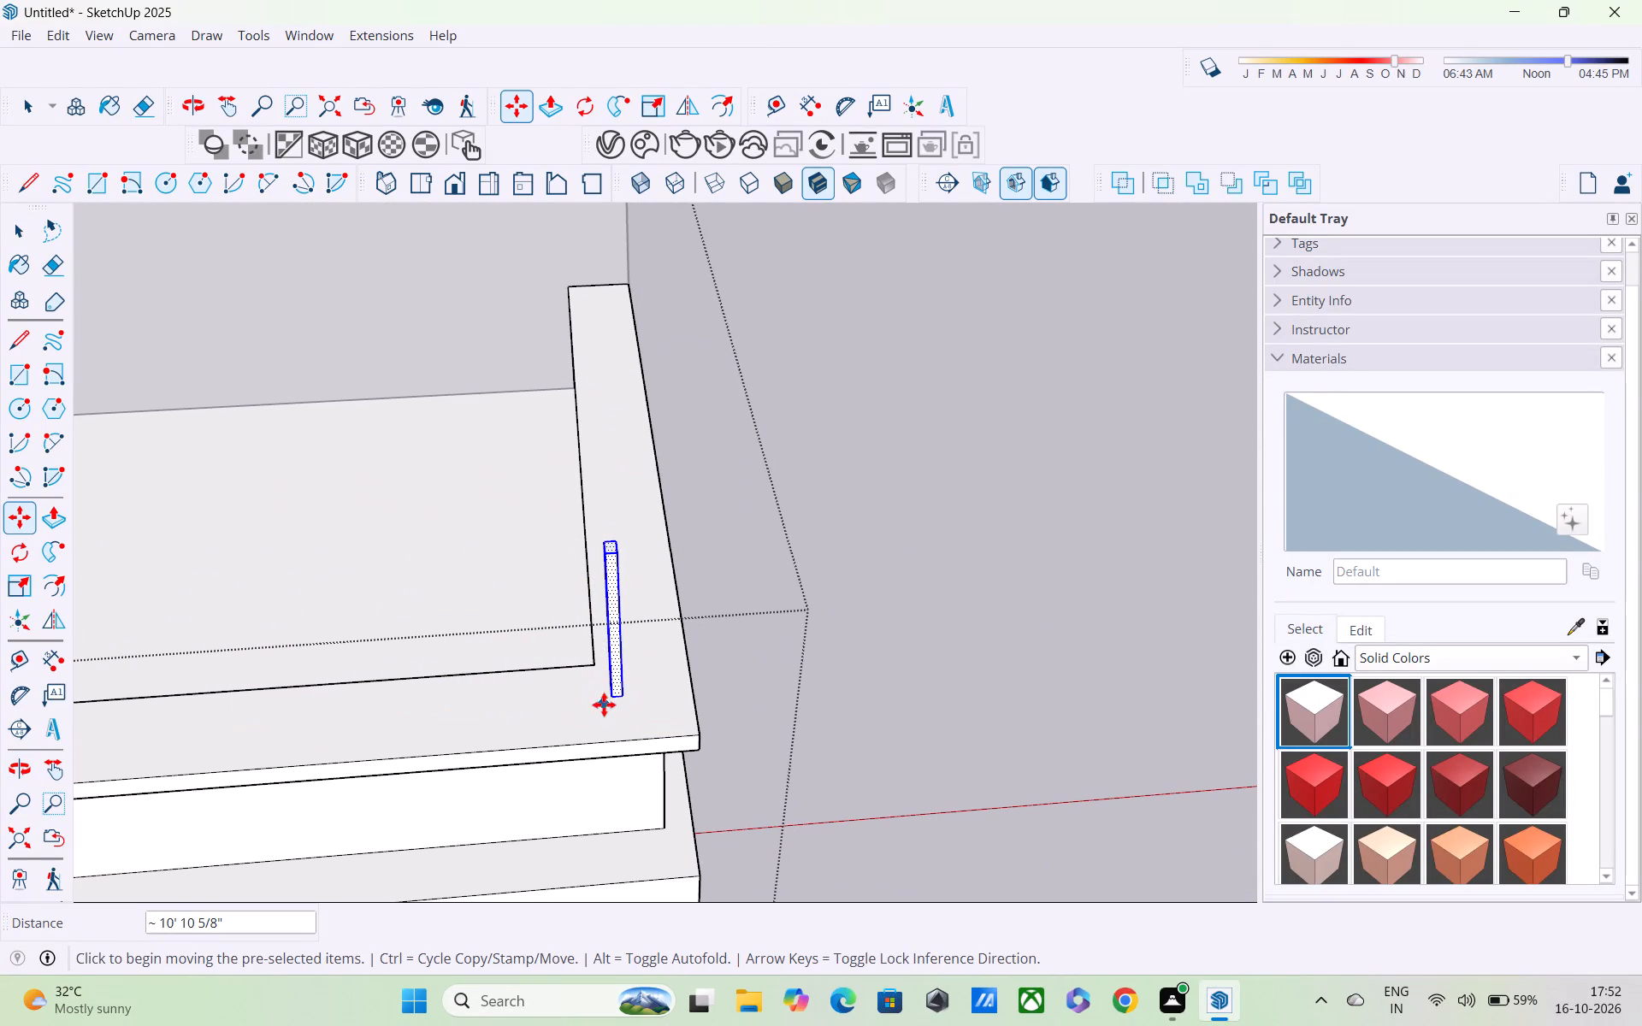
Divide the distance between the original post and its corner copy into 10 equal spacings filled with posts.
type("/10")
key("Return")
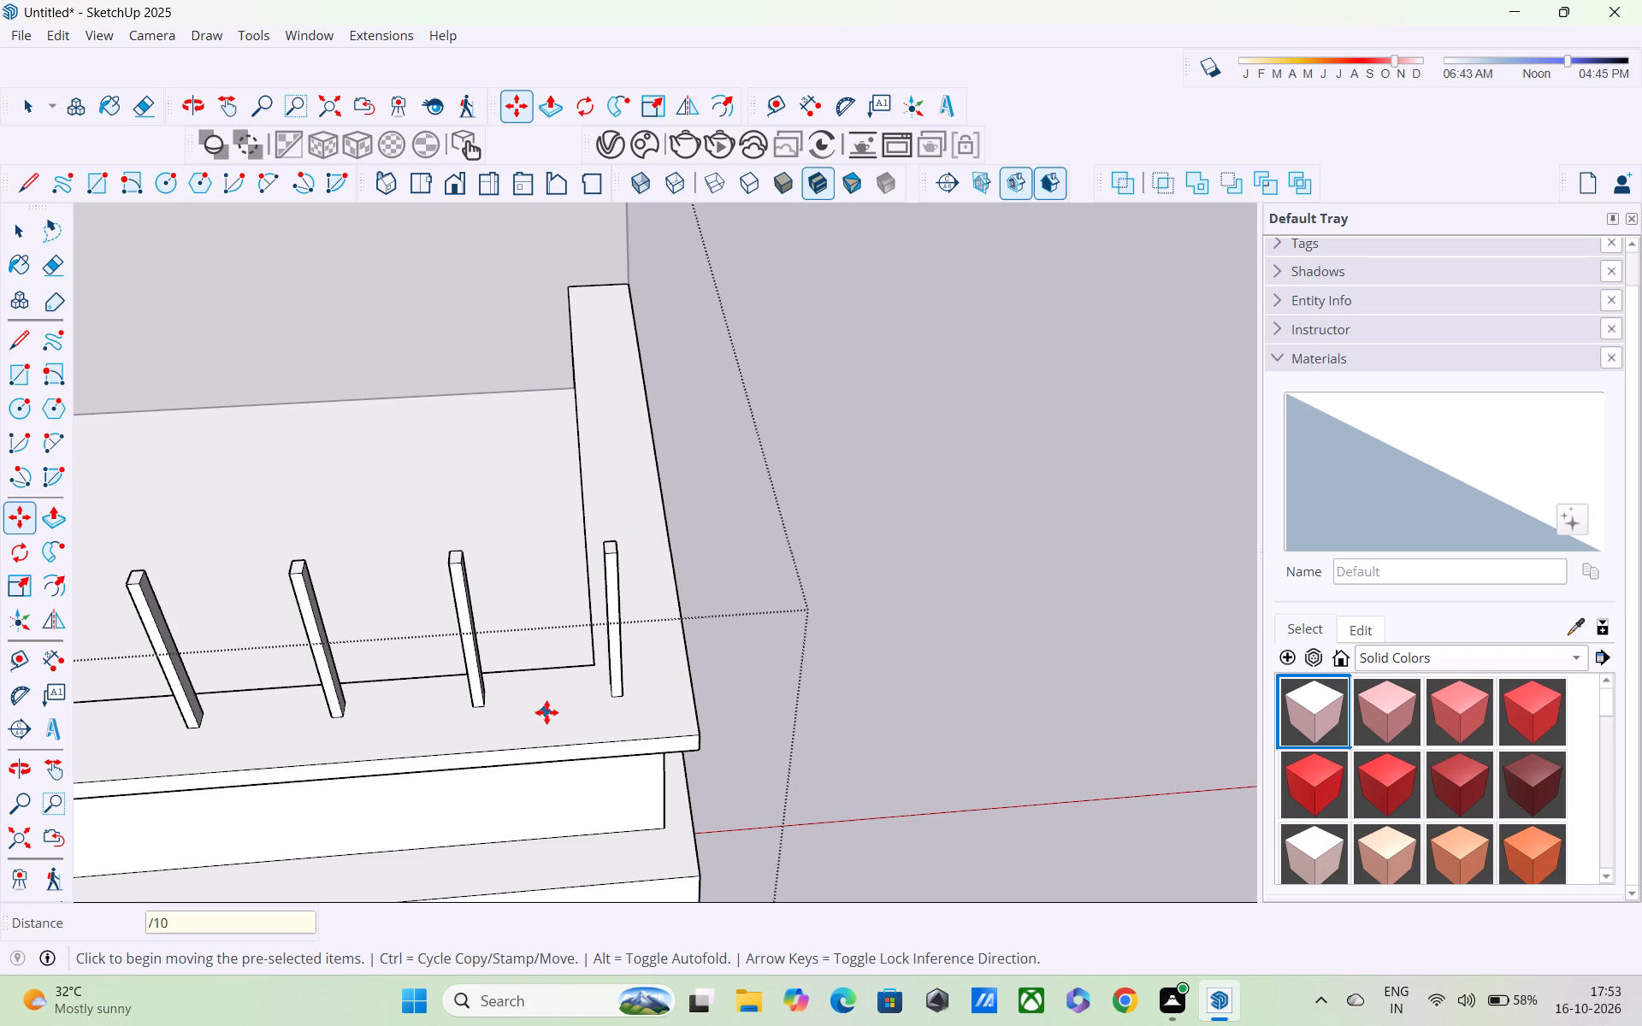
Array the railing posts at 20 equal divisions between the original post and the corner copy.
type("/20")
key("Return")
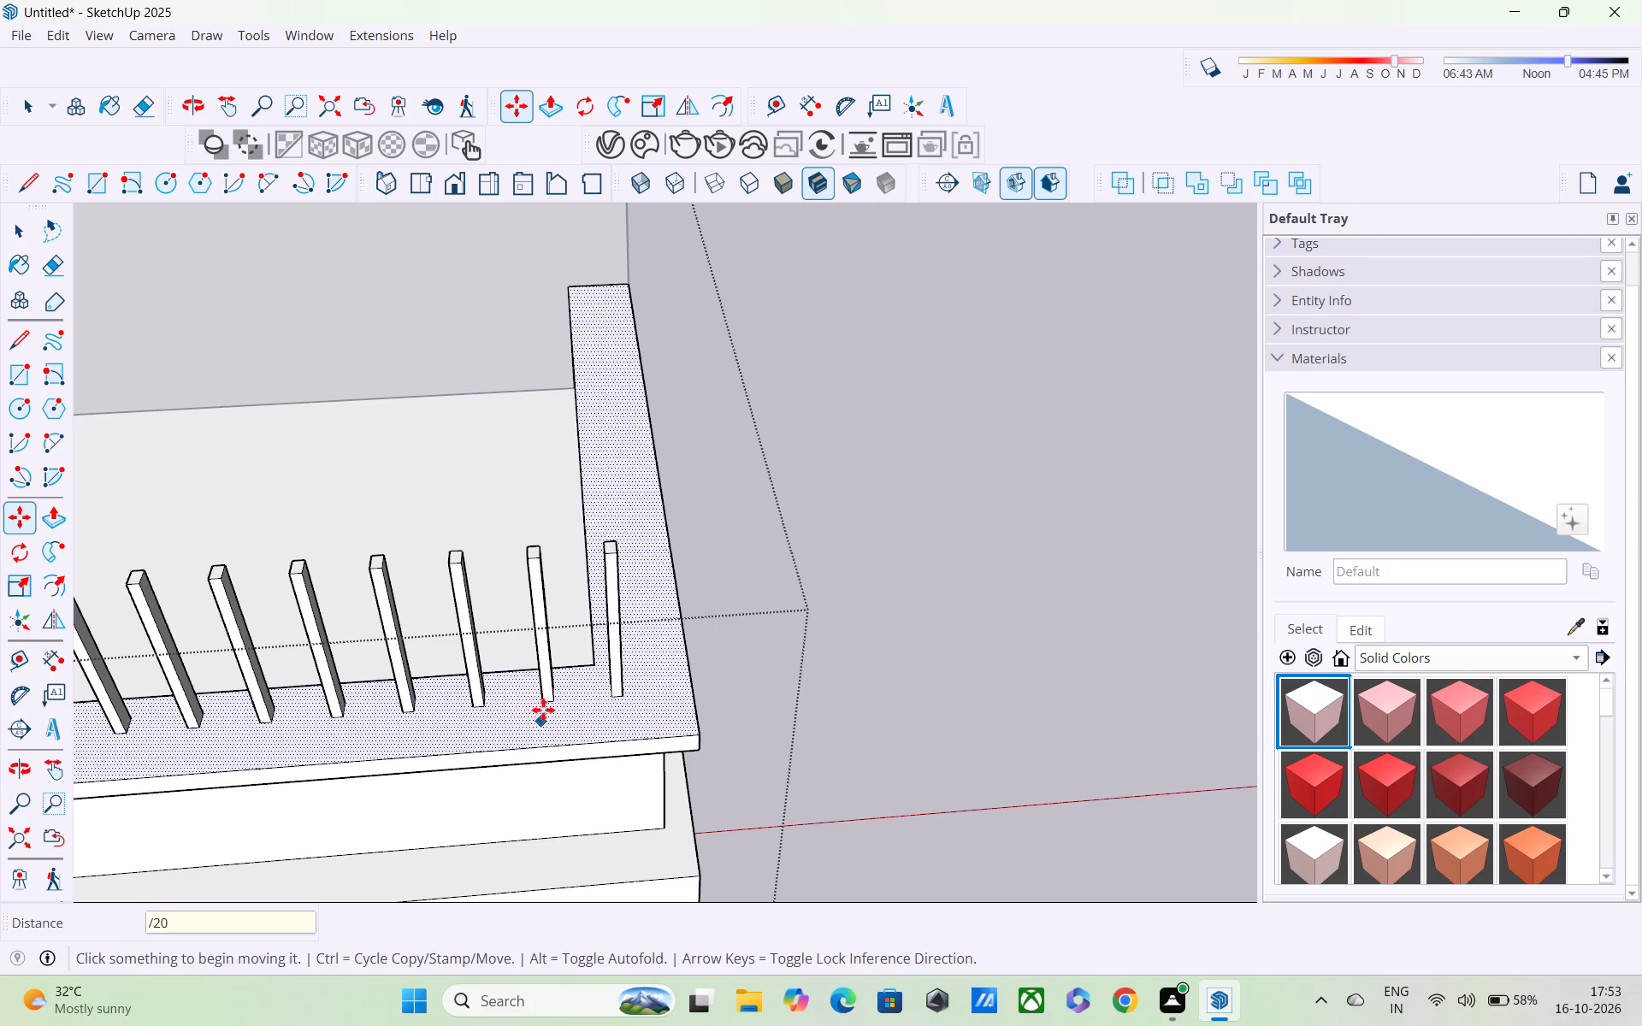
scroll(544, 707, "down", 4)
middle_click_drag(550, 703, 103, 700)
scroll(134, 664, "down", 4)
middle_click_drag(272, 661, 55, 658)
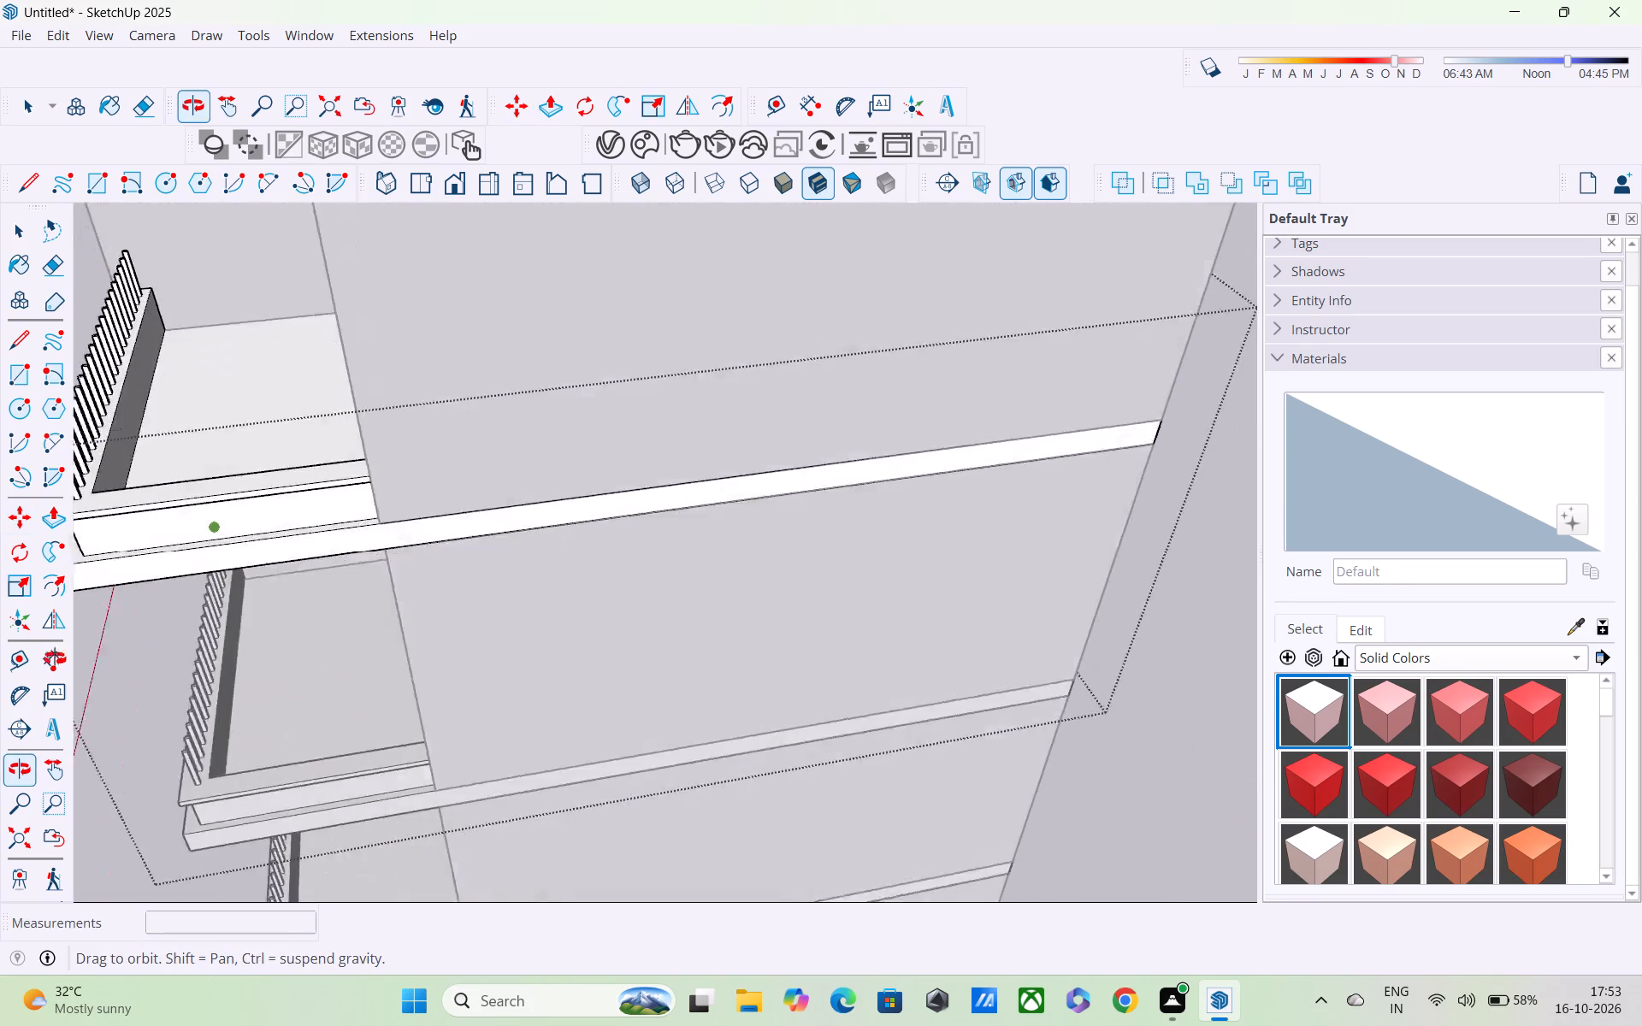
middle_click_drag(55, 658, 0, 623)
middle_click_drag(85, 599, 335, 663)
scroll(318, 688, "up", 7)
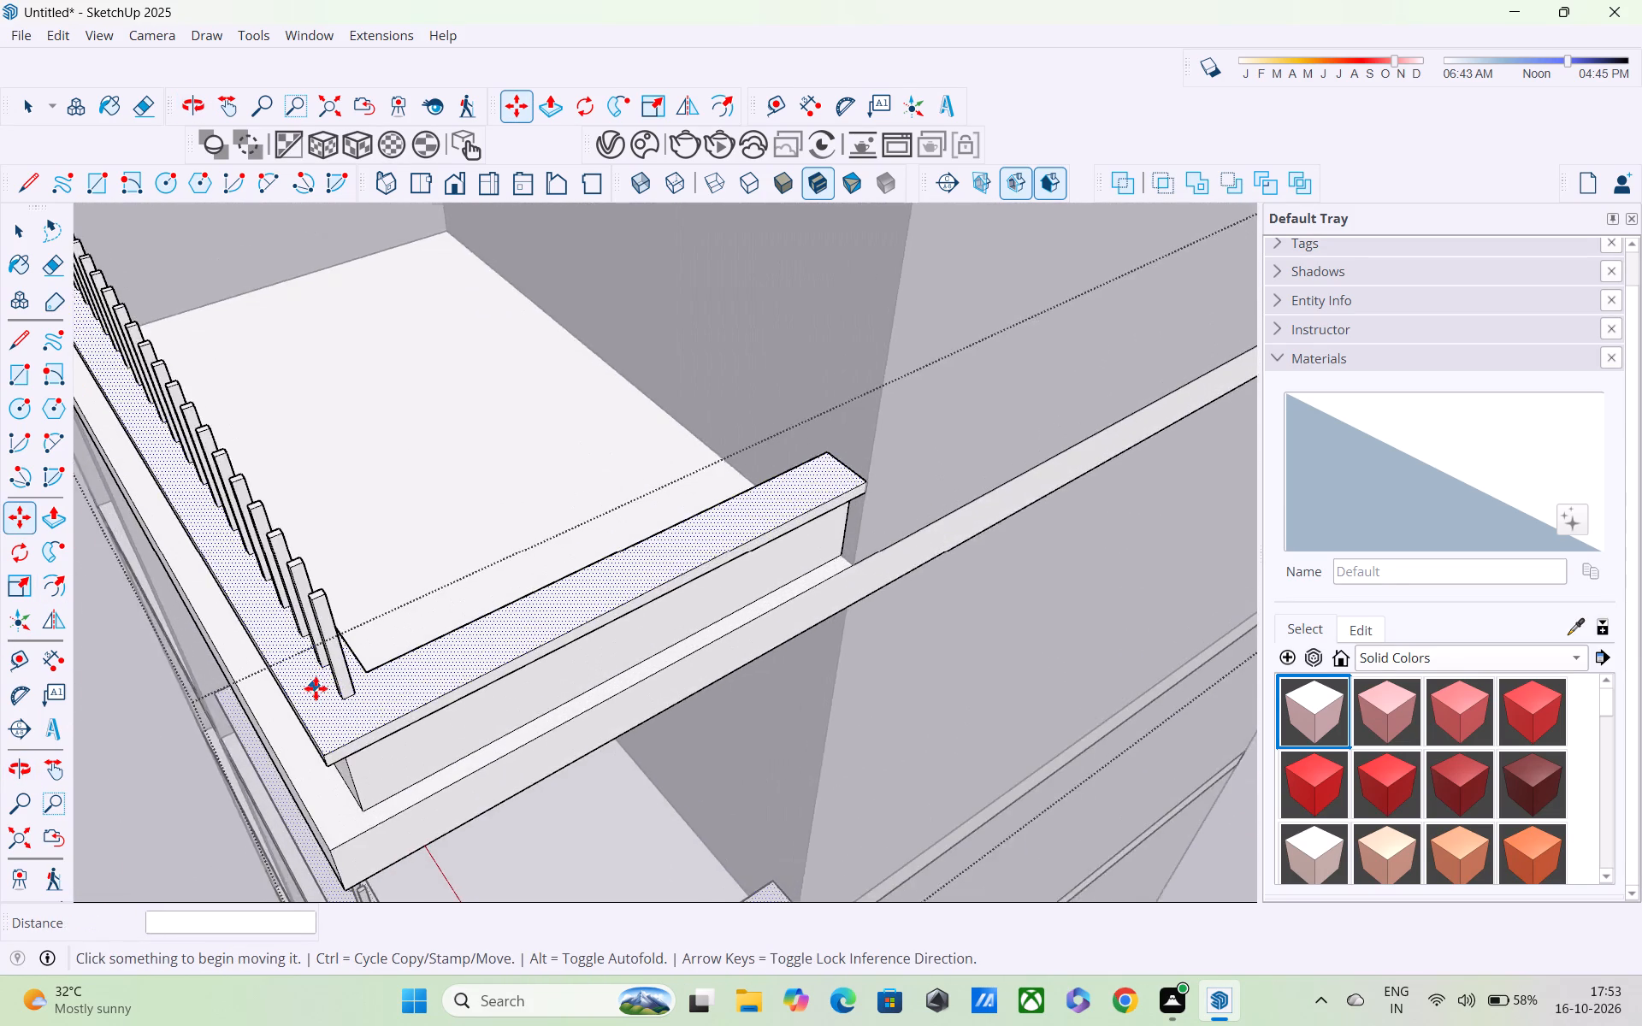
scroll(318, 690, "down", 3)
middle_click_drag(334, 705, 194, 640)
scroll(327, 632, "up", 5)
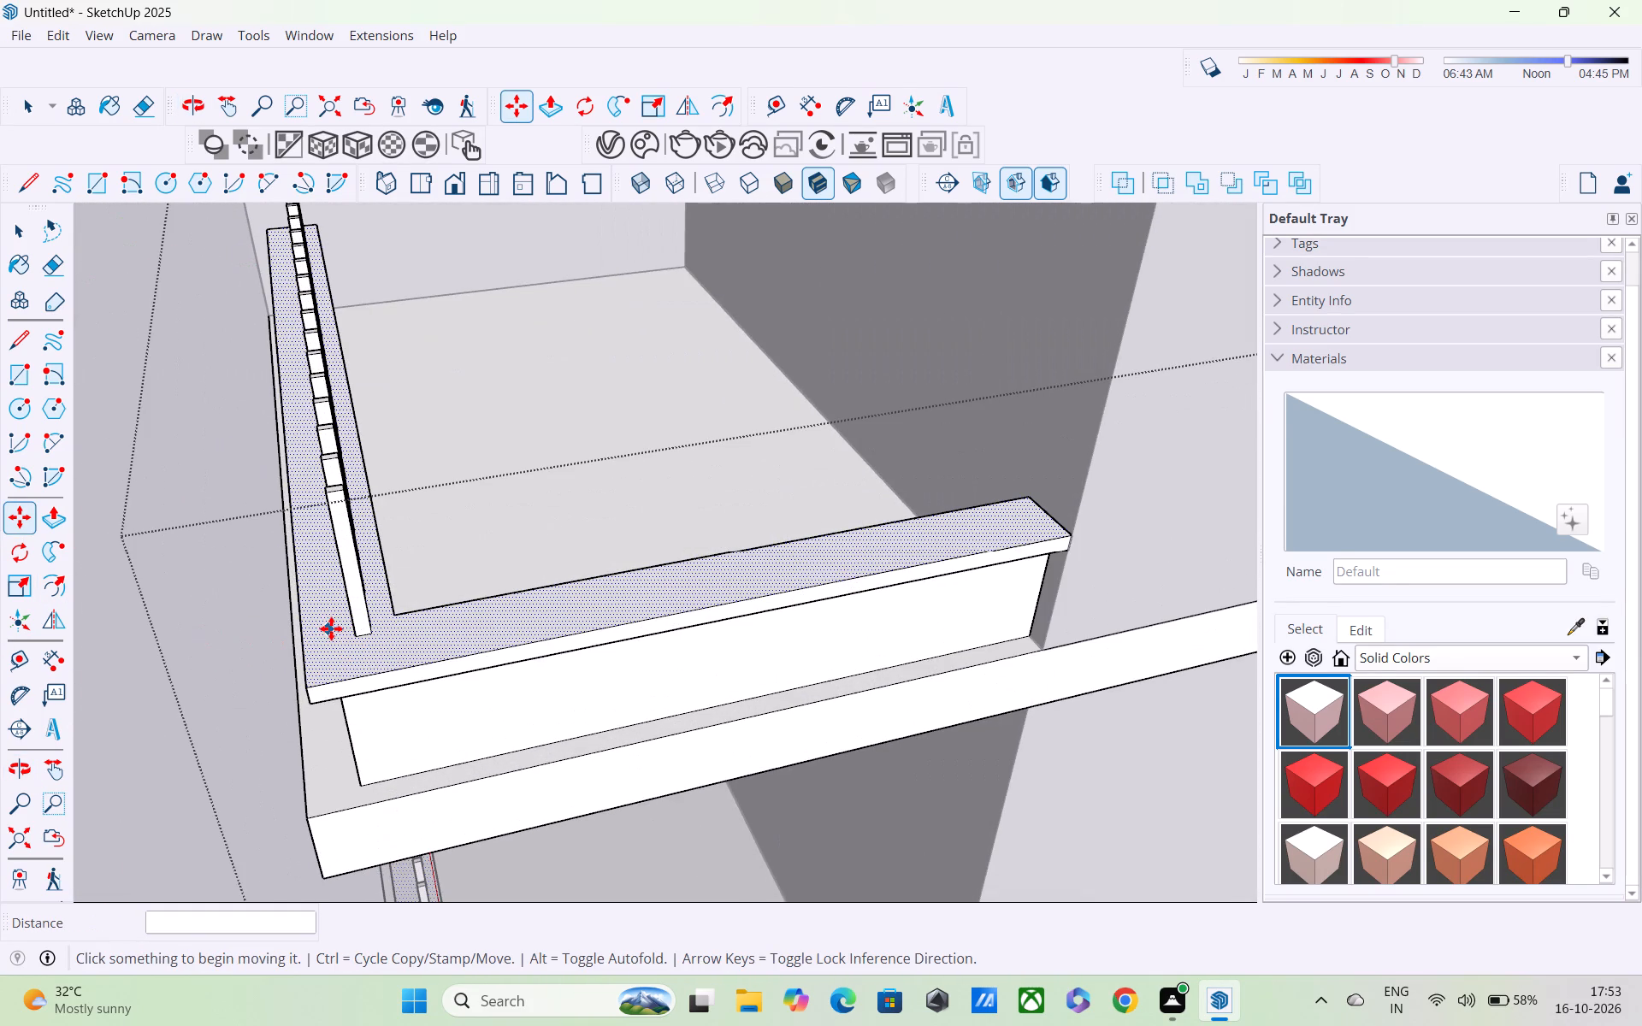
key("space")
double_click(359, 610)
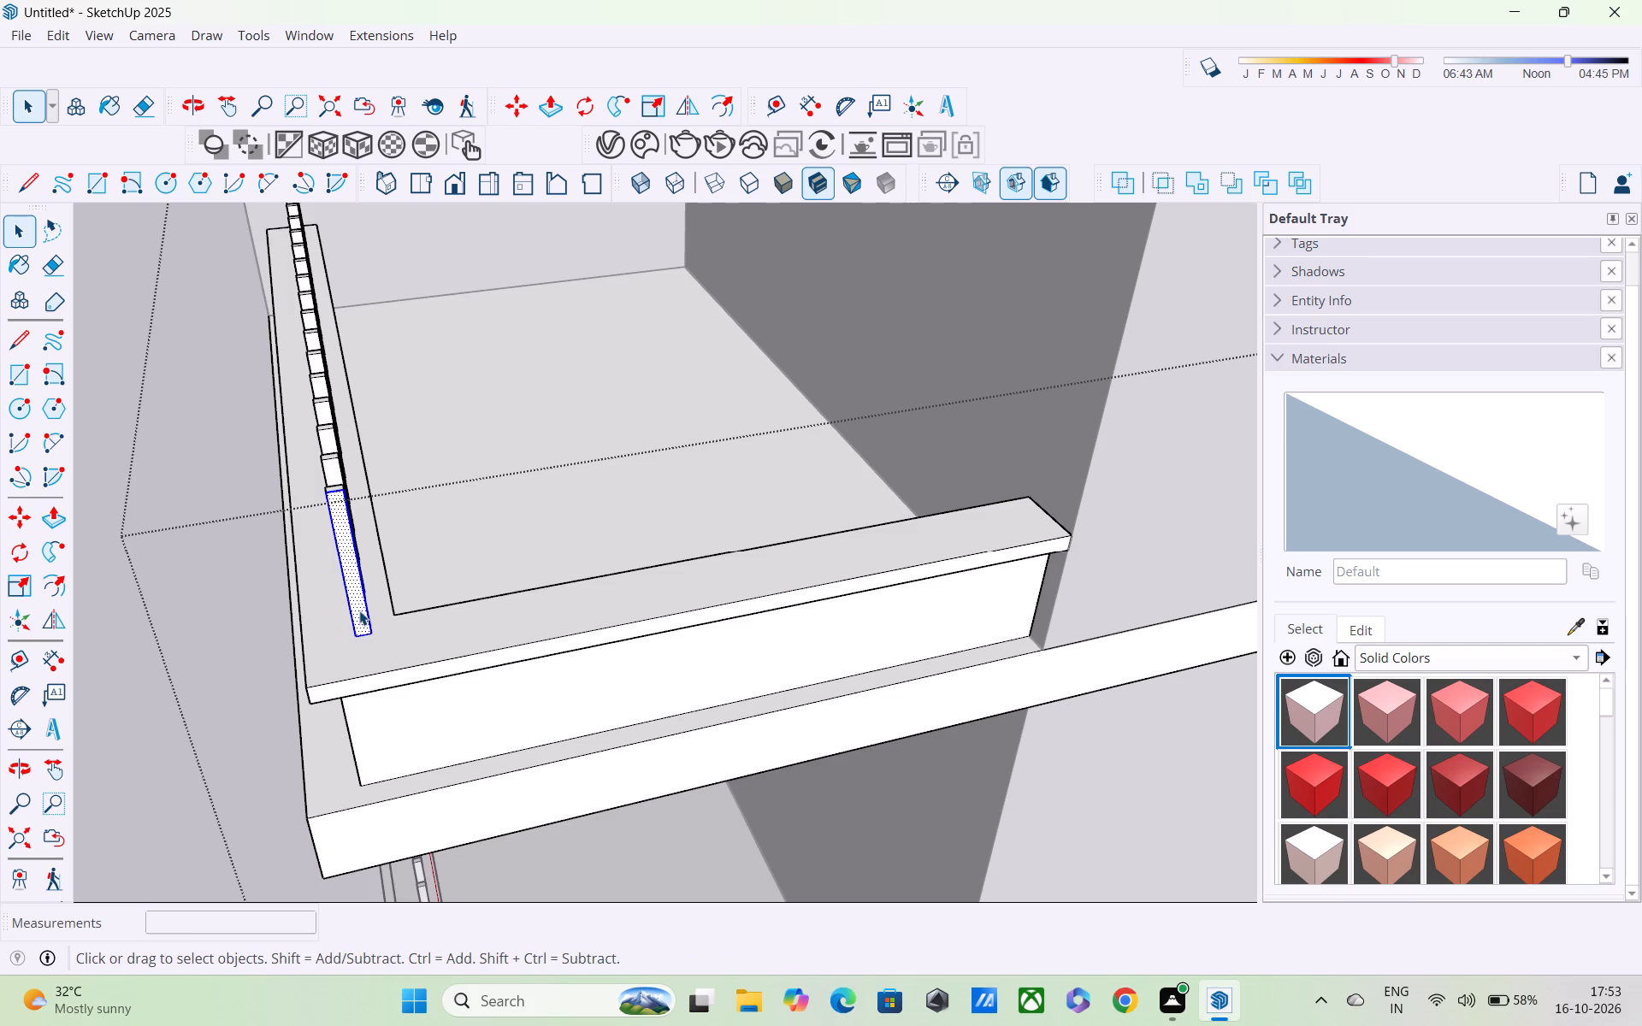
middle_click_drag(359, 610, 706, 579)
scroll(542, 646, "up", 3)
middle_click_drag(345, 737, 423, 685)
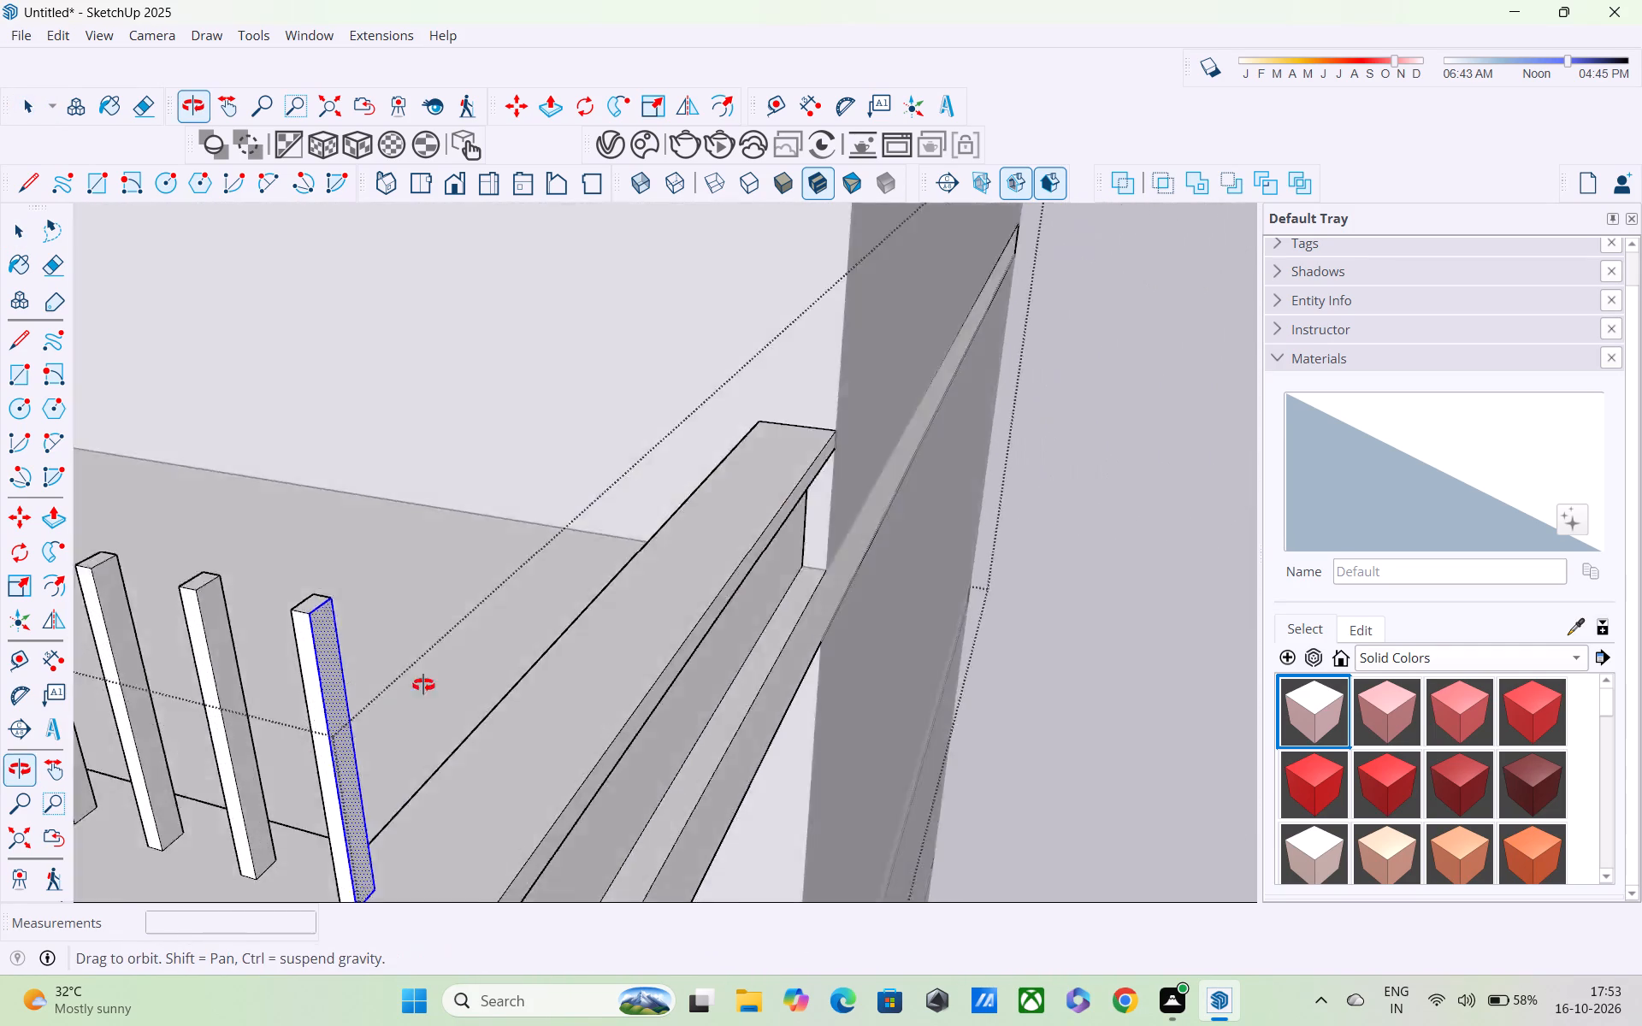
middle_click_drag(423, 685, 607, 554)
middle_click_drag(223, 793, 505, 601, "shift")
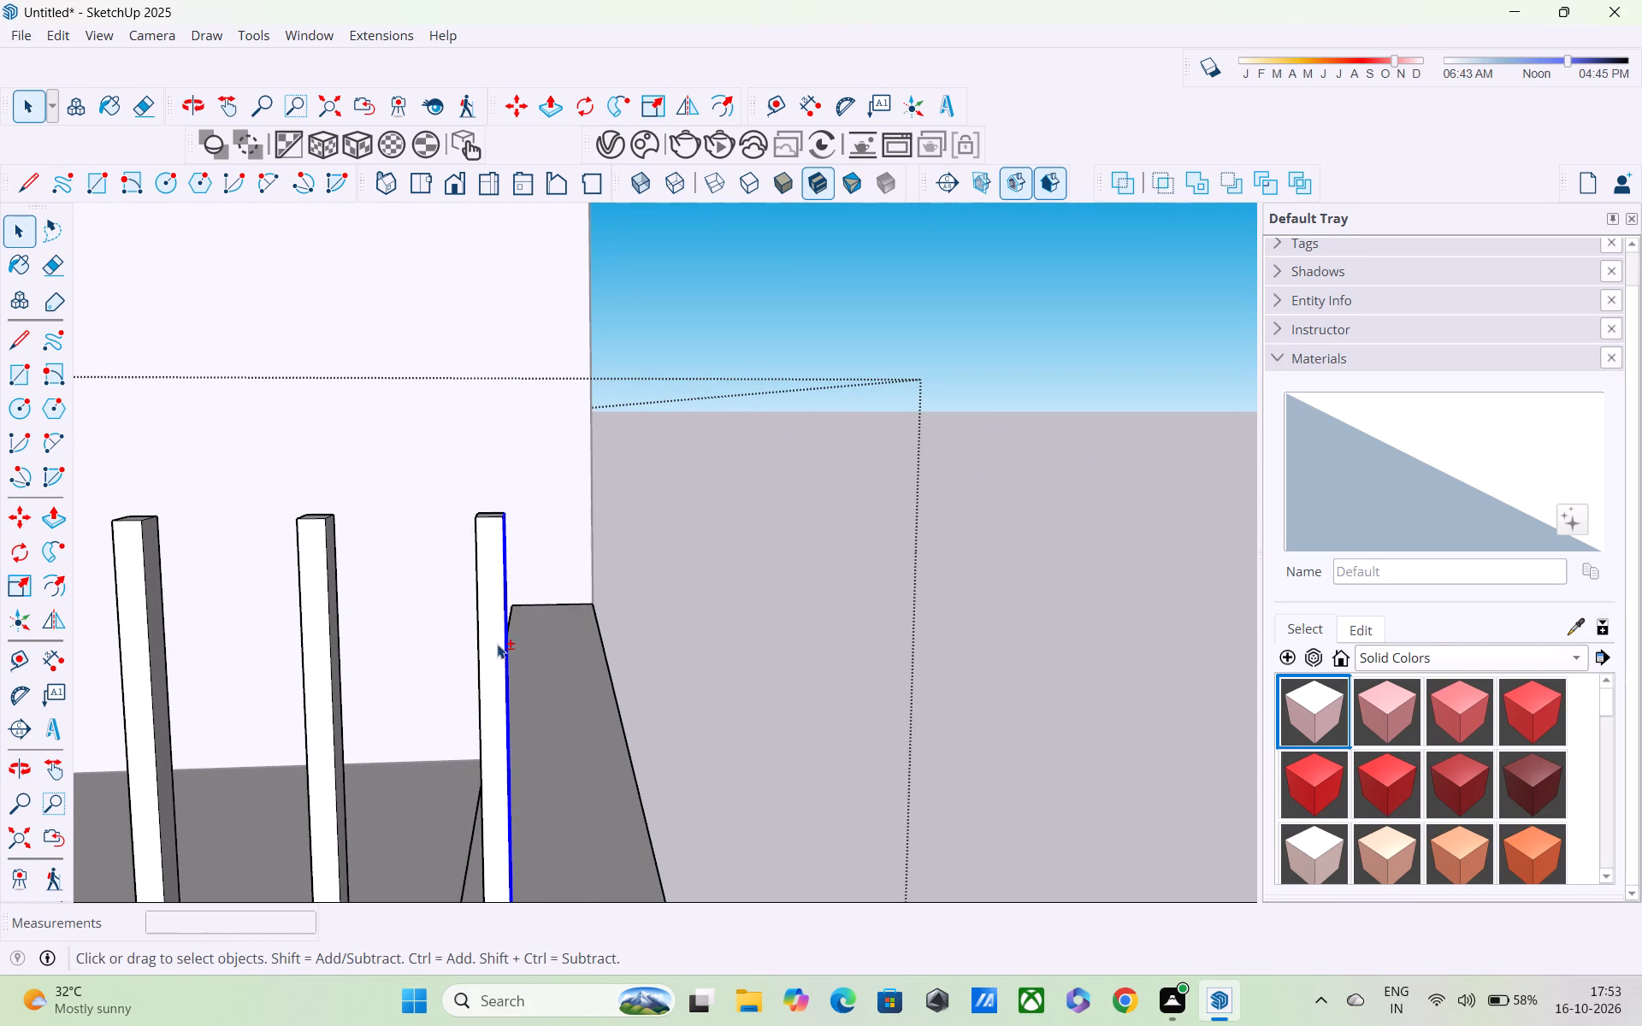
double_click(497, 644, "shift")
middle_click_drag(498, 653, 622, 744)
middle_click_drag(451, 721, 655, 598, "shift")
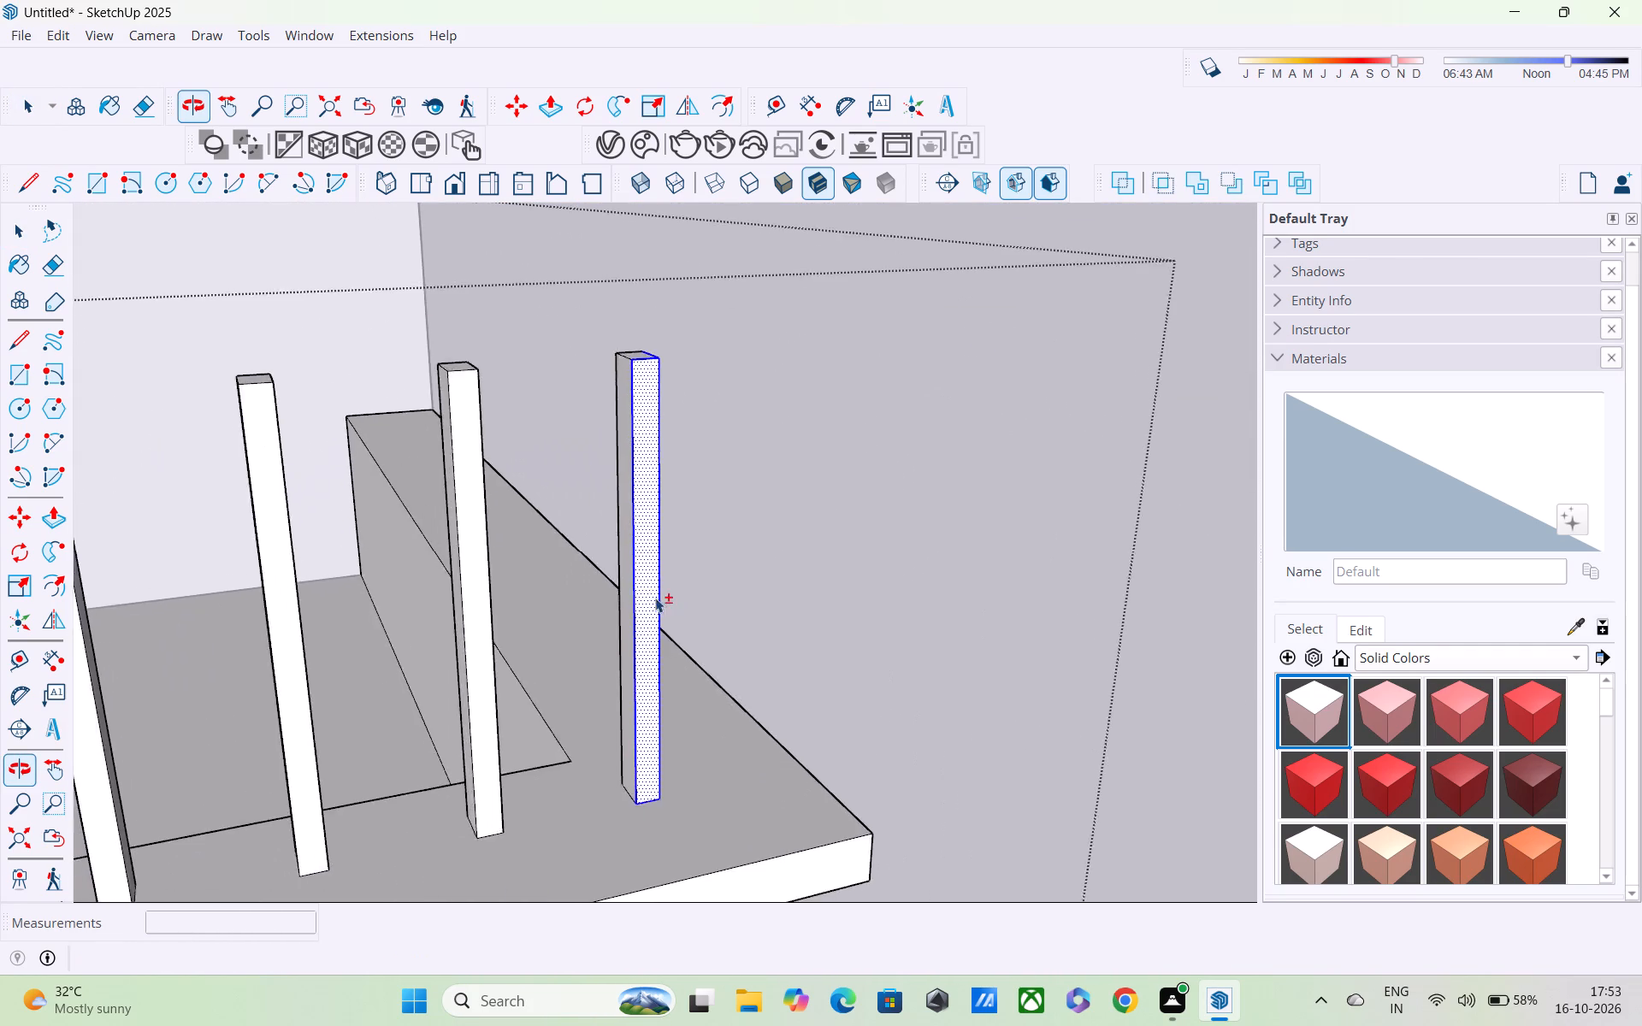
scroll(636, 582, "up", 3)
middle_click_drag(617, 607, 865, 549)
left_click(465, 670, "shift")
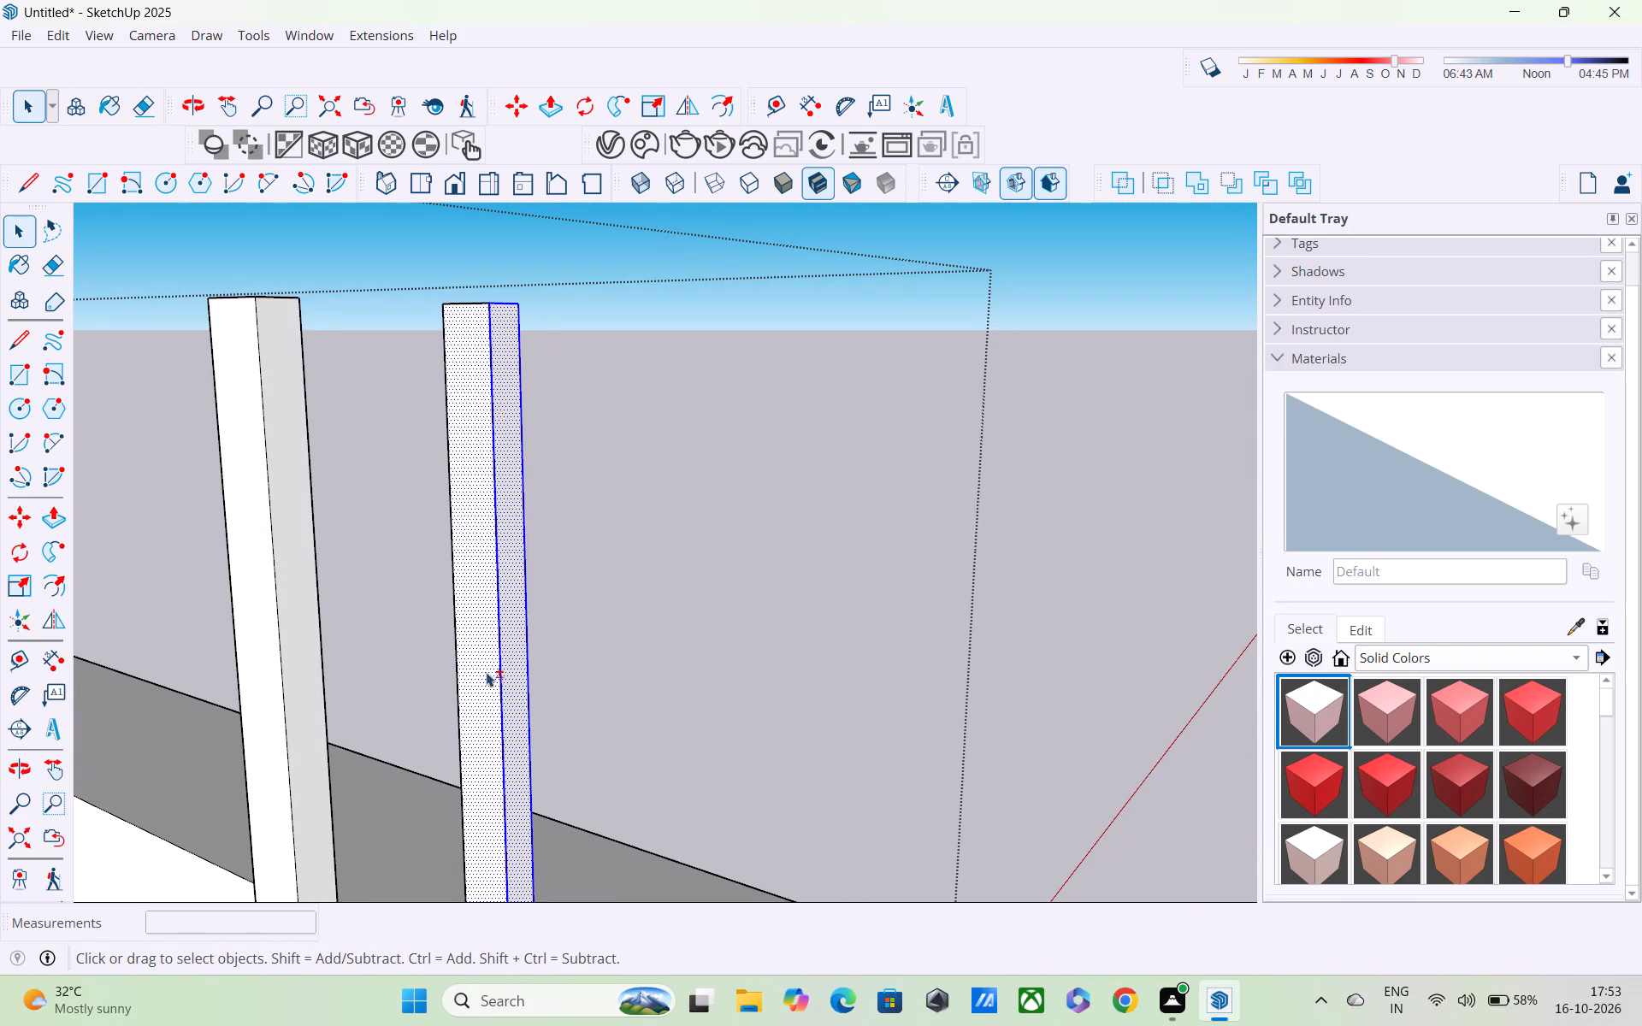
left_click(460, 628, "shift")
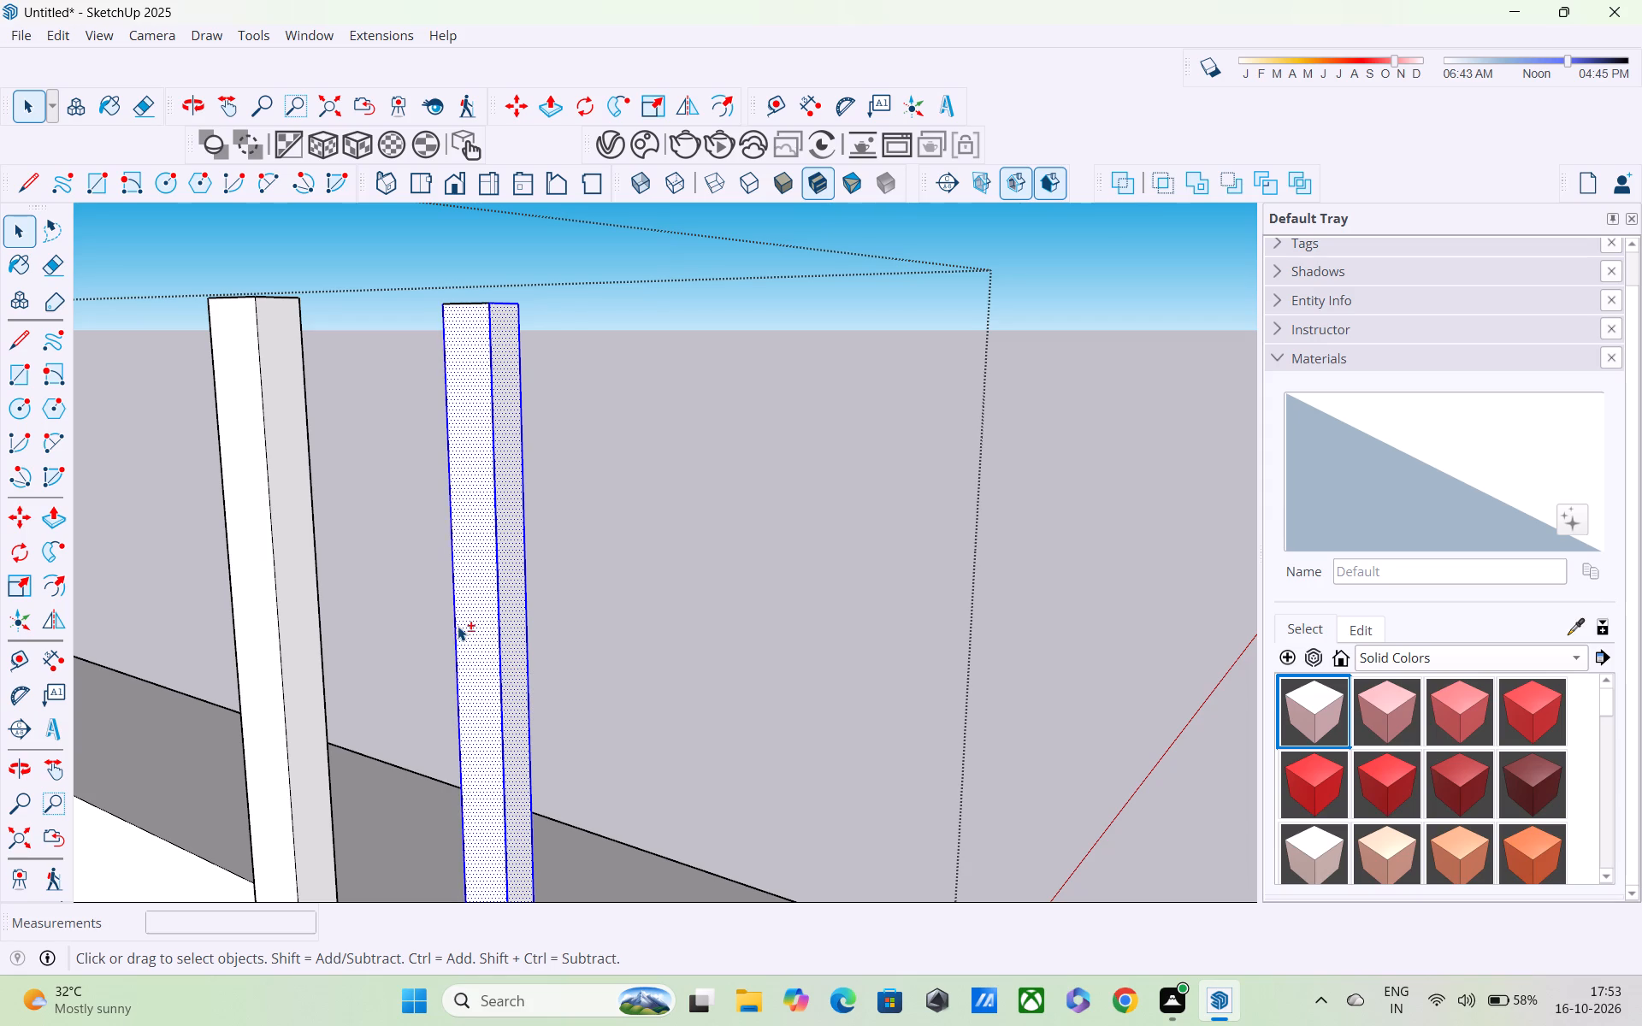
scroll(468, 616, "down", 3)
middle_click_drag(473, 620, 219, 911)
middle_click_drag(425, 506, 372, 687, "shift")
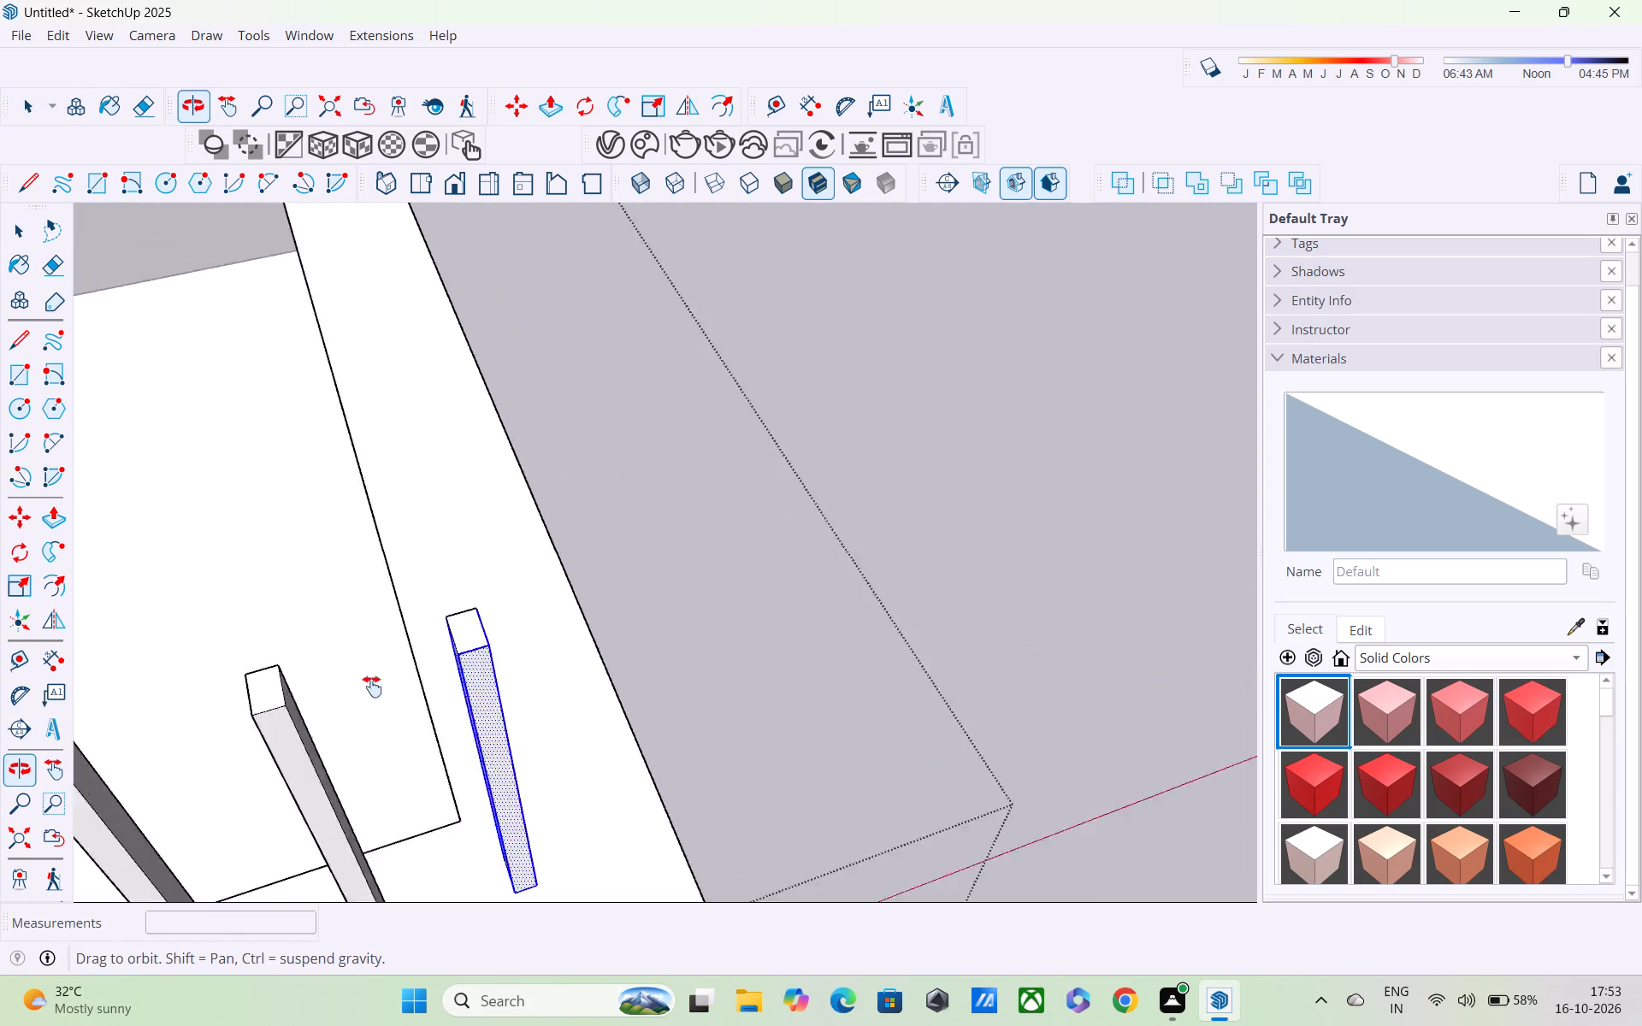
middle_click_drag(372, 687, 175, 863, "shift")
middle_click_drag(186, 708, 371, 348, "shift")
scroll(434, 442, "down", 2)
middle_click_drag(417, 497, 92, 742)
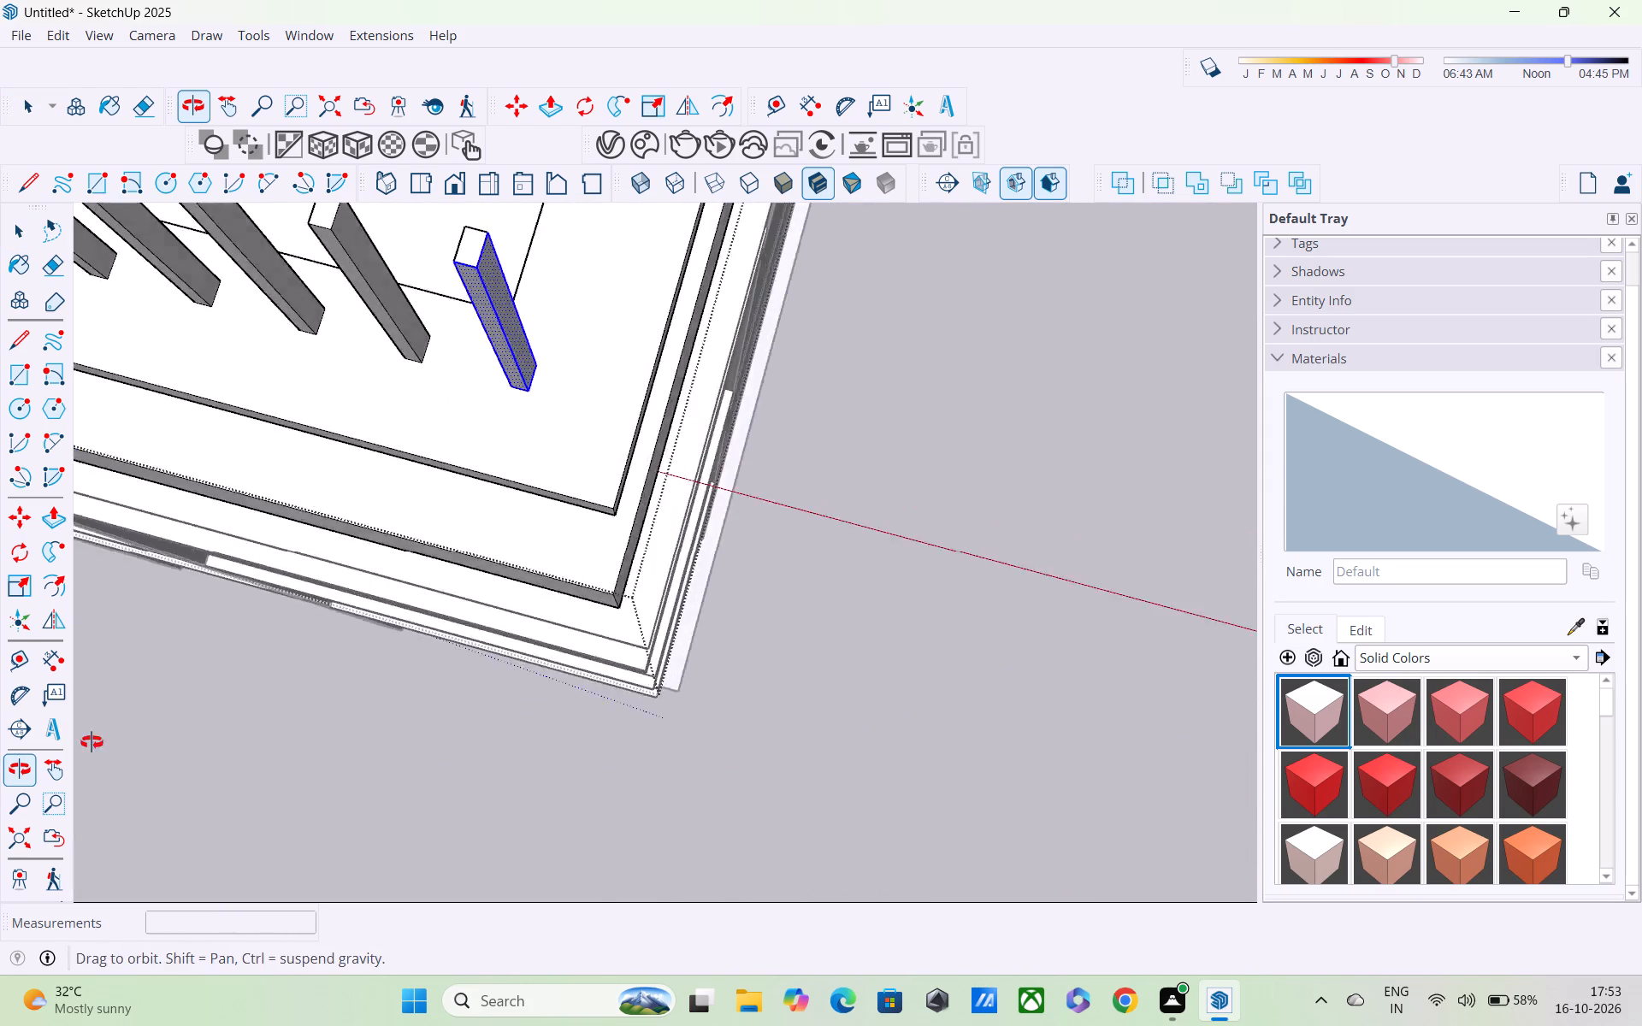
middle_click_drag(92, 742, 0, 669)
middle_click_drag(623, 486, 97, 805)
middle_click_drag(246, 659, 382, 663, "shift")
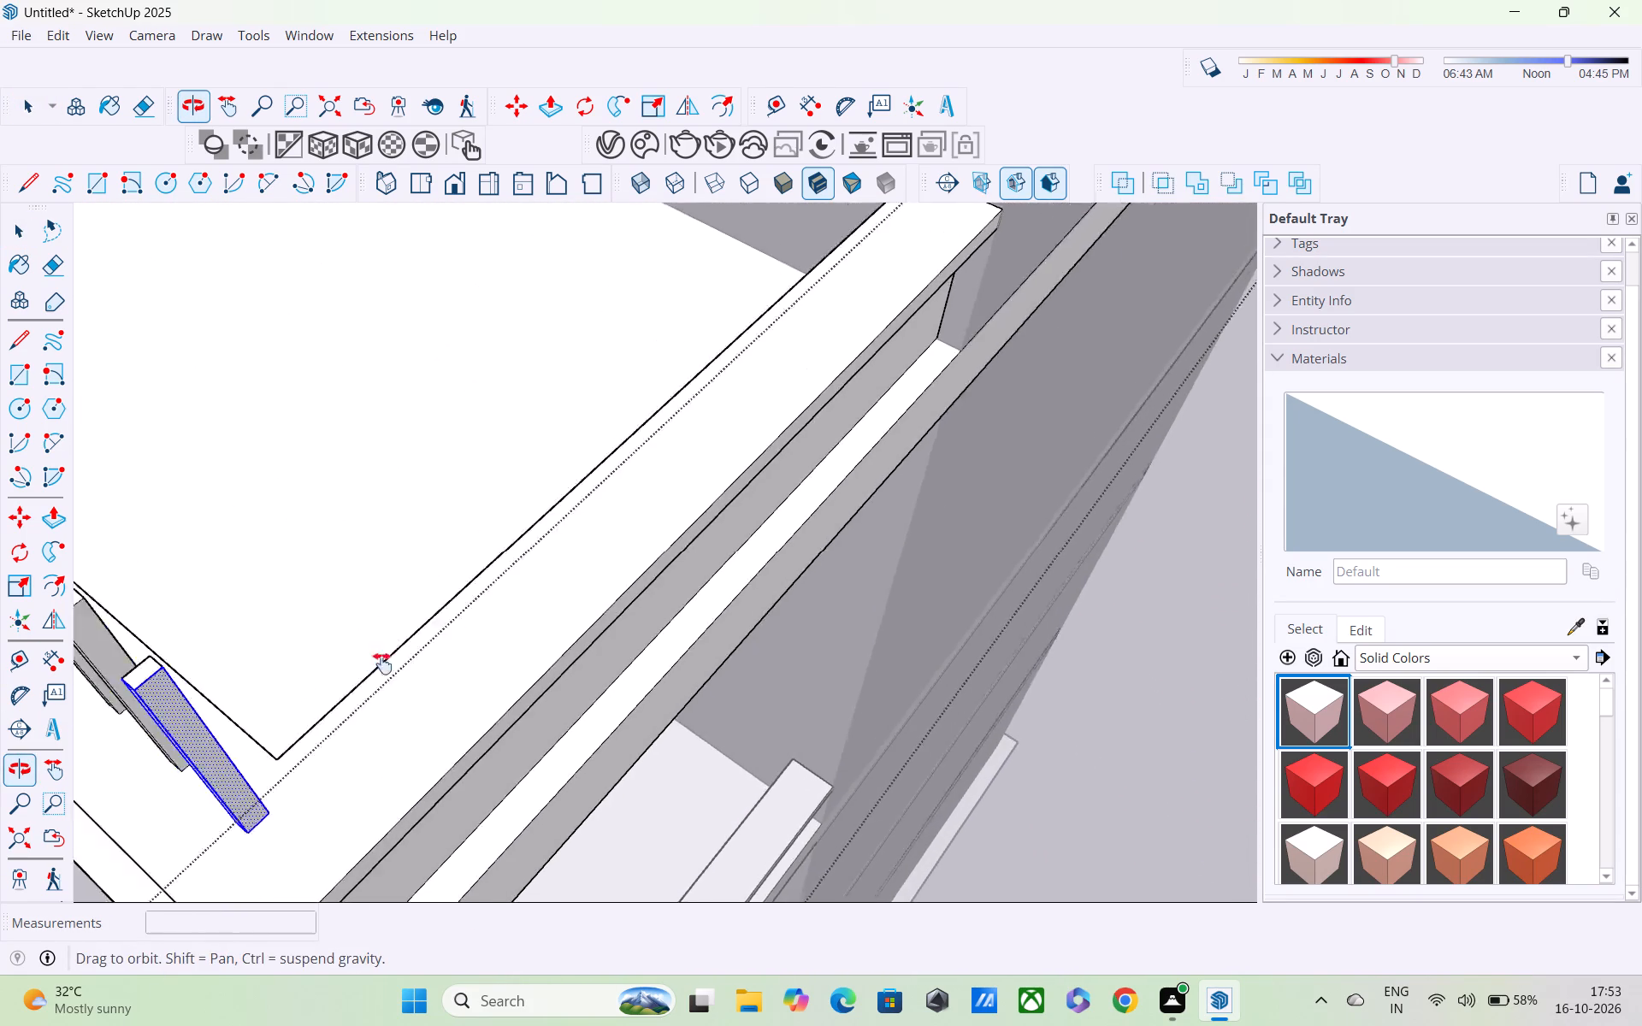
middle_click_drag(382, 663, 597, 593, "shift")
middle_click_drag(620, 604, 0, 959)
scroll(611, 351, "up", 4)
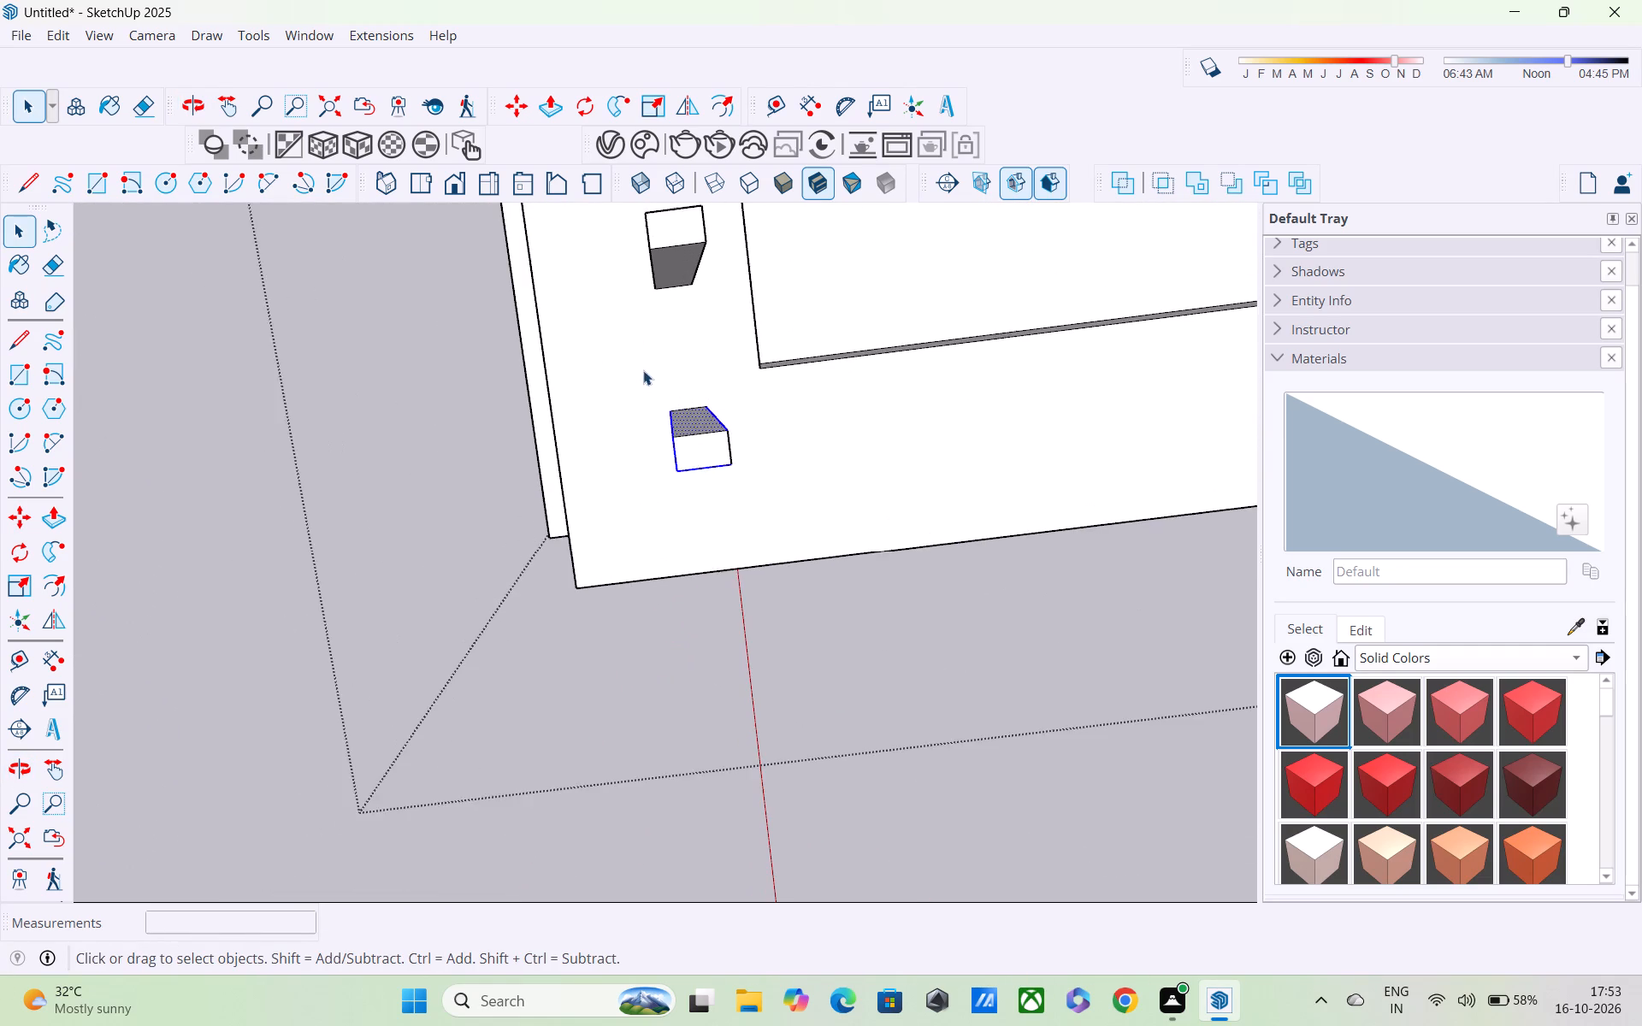
Select all of the corner railing post and copy it about 6' 4 5/8" along the short parapet cap to its wall end.
left_click(708, 447)
left_click(714, 462)
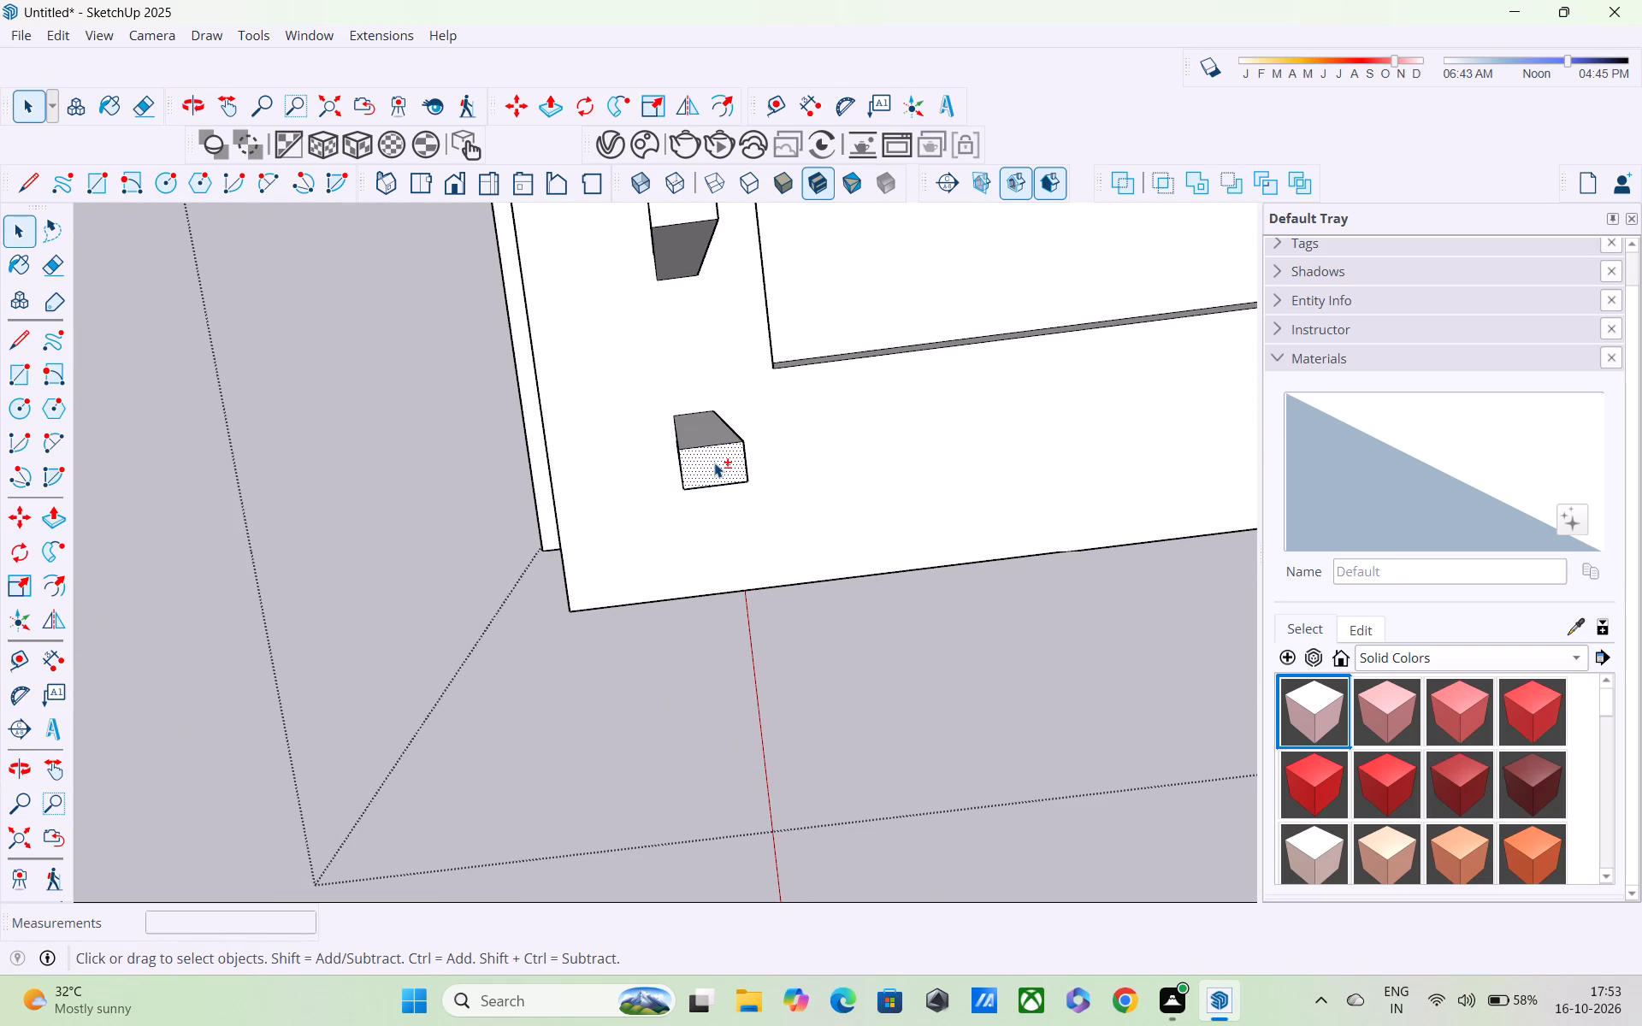
left_click(714, 463, "shift")
left_click(709, 452, "shift")
left_click(708, 448, "shift")
left_click(712, 459, "shift")
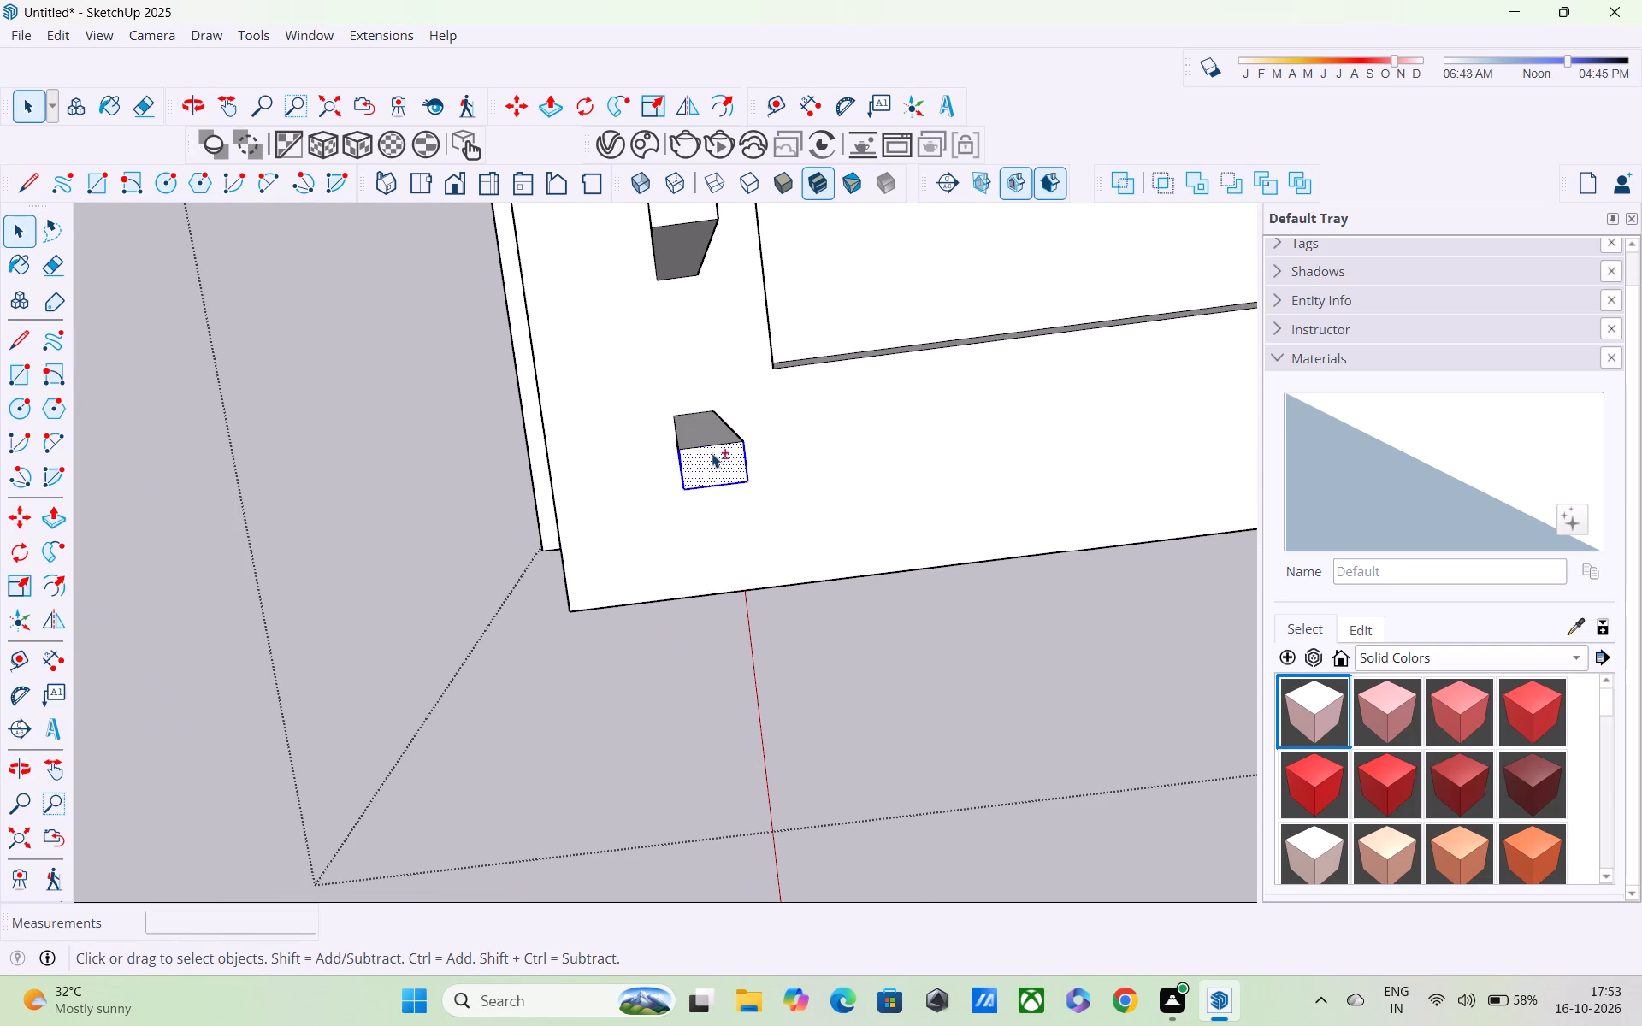
left_click(708, 443, "shift")
middle_click_drag(613, 543, 822, 374)
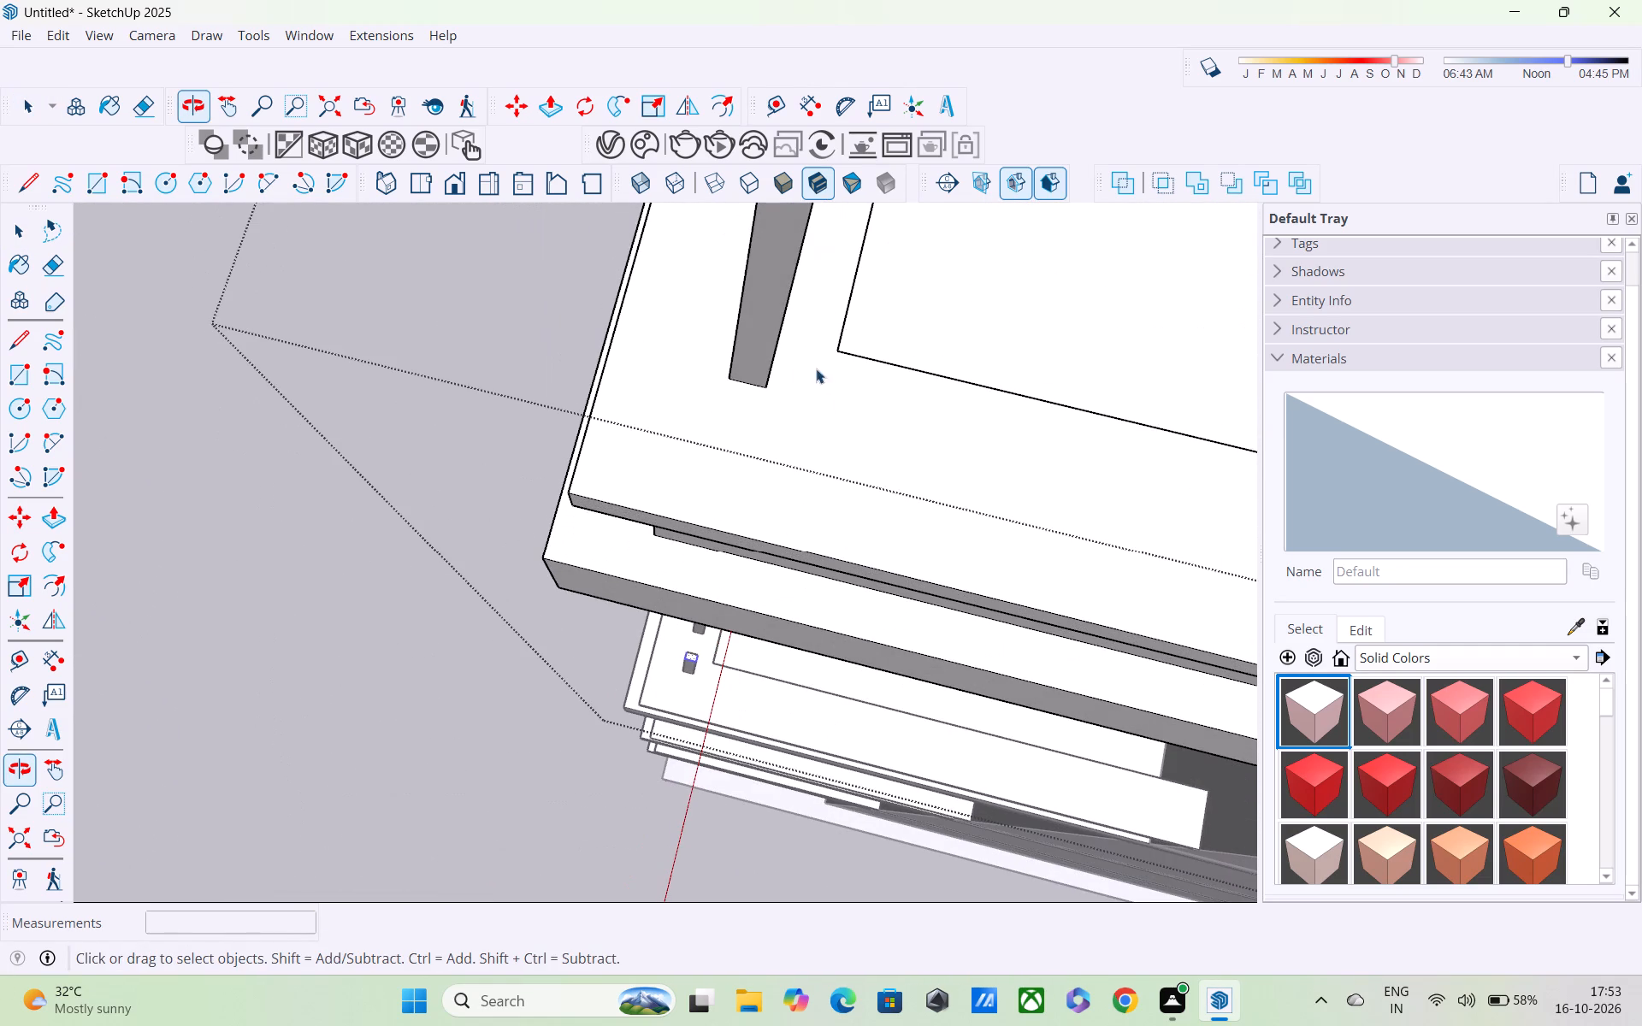
double_click(767, 340, "shift")
scroll(561, 504, "down", 2)
middle_click_drag(548, 504, 177, 461)
scroll(180, 439, "up", 1)
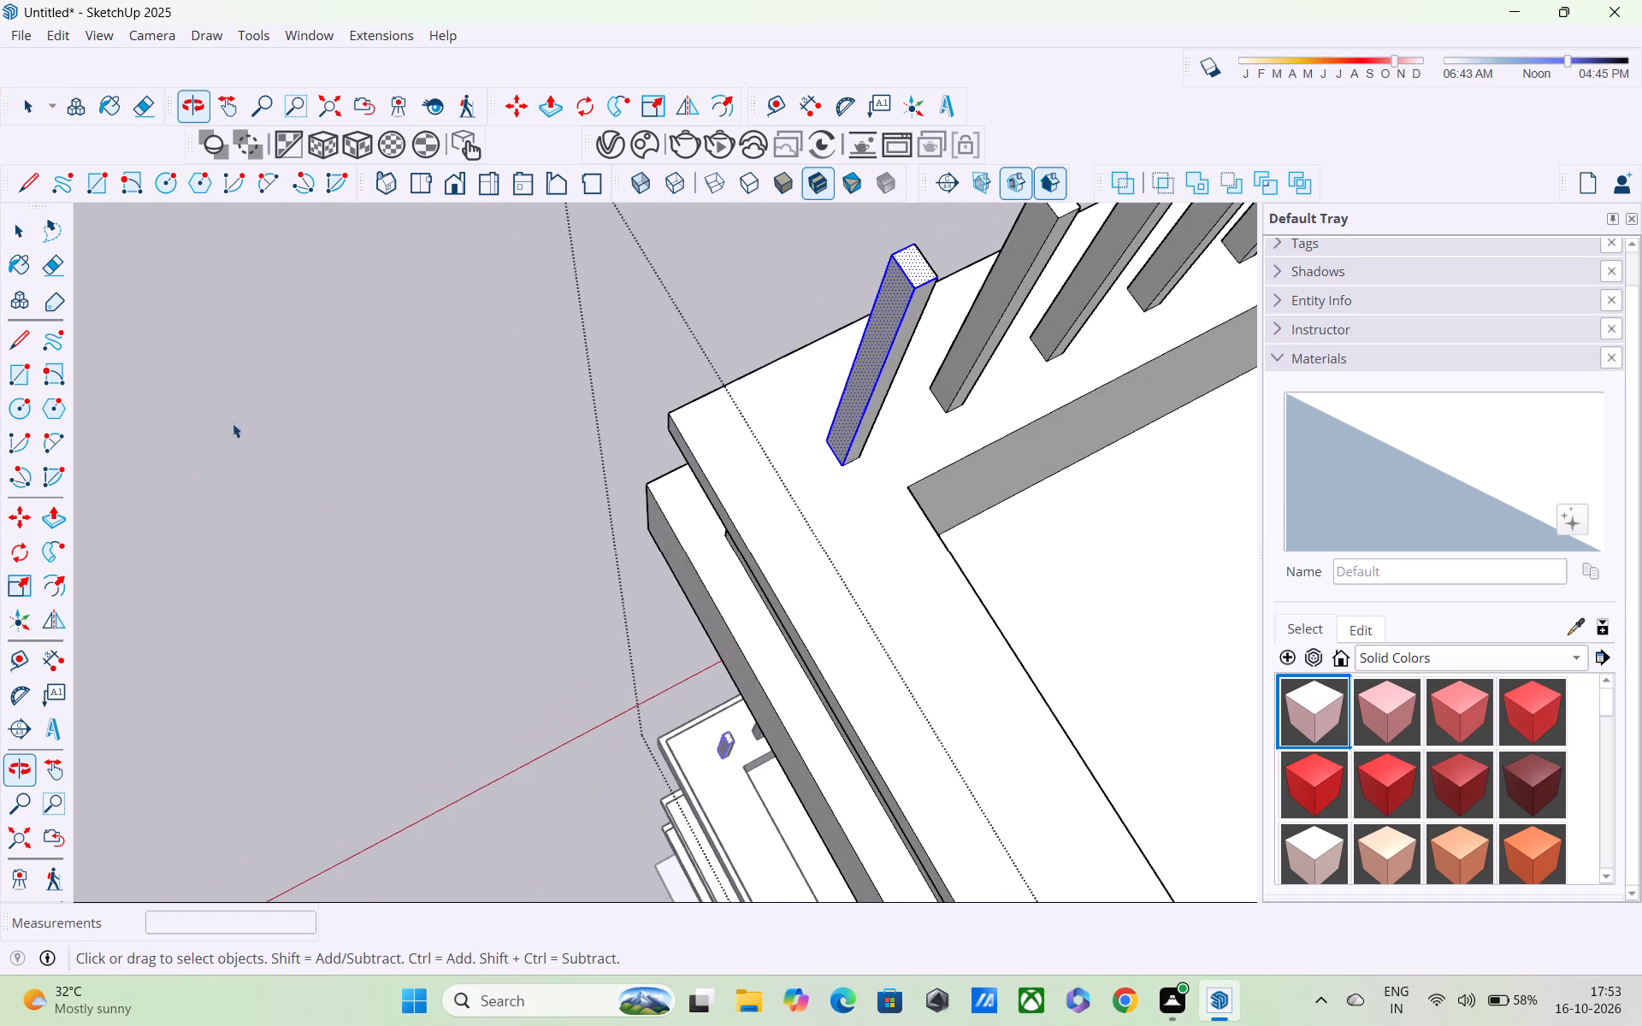
middle_click_drag(567, 533, 254, 431, "shift")
scroll(470, 509, "down", 1, "shift")
scroll(351, 336, "up", 4, "shift")
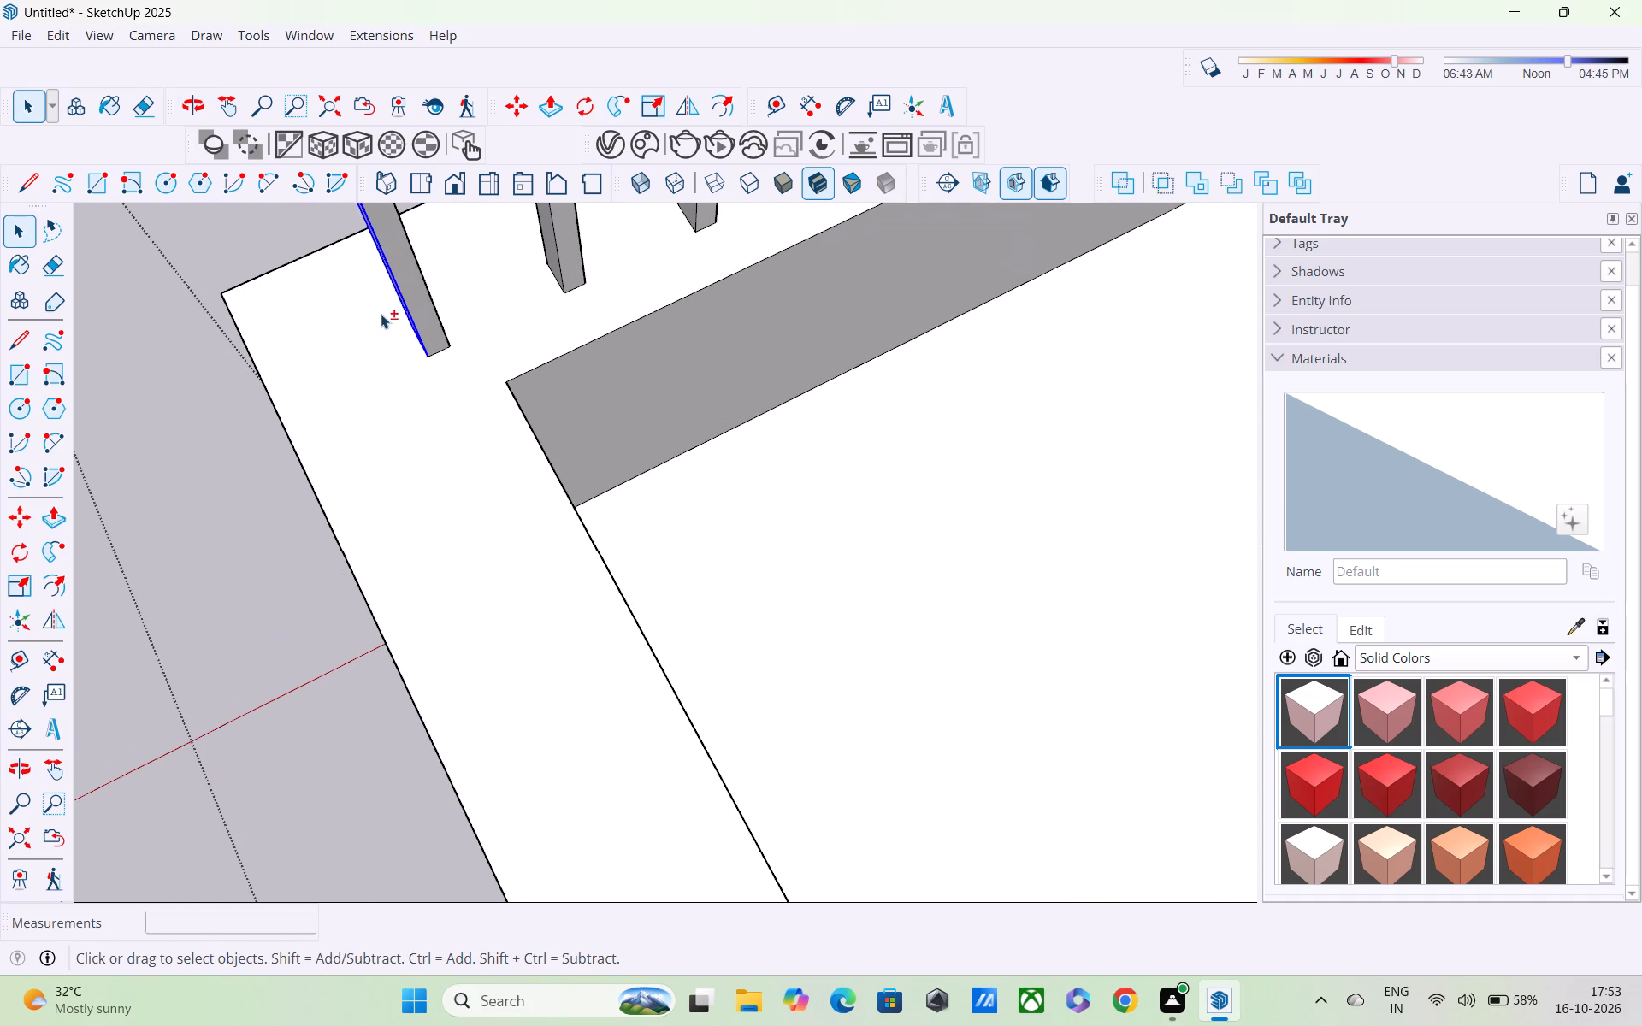
double_click(405, 283, "shift")
middle_click_drag(413, 285, 417, 473)
scroll(368, 675, "up", 4)
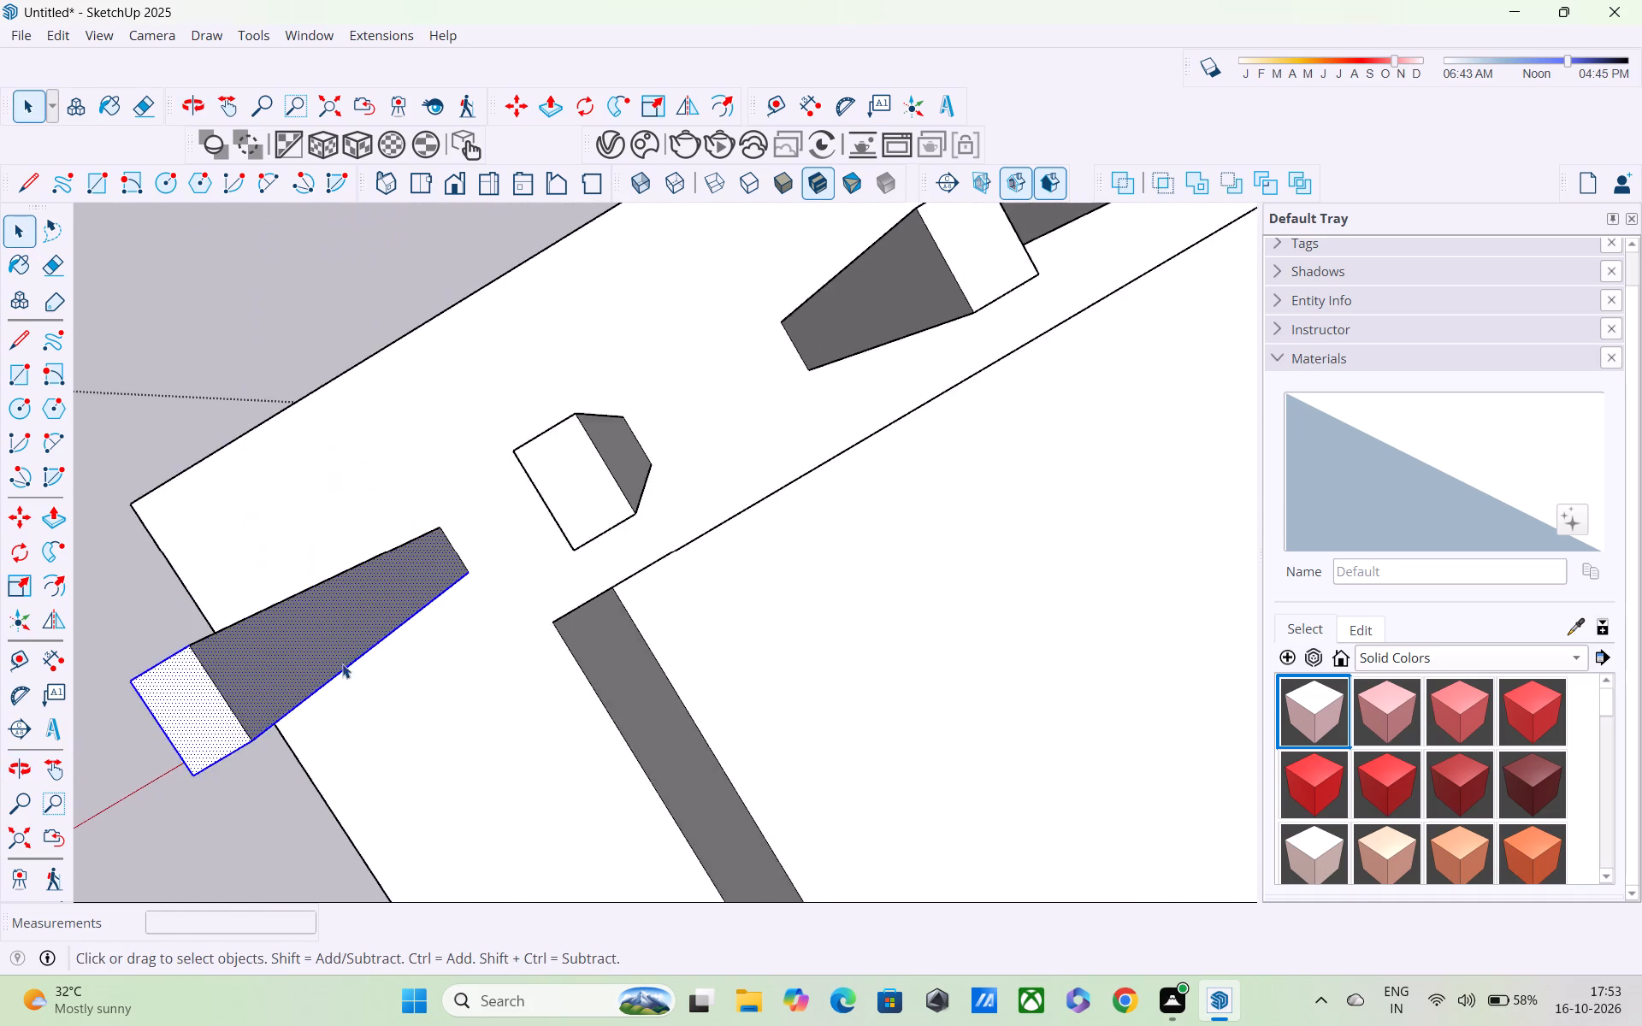
middle_click_drag(318, 639, 747, 696, "shift")
left_click(698, 676, "shift")
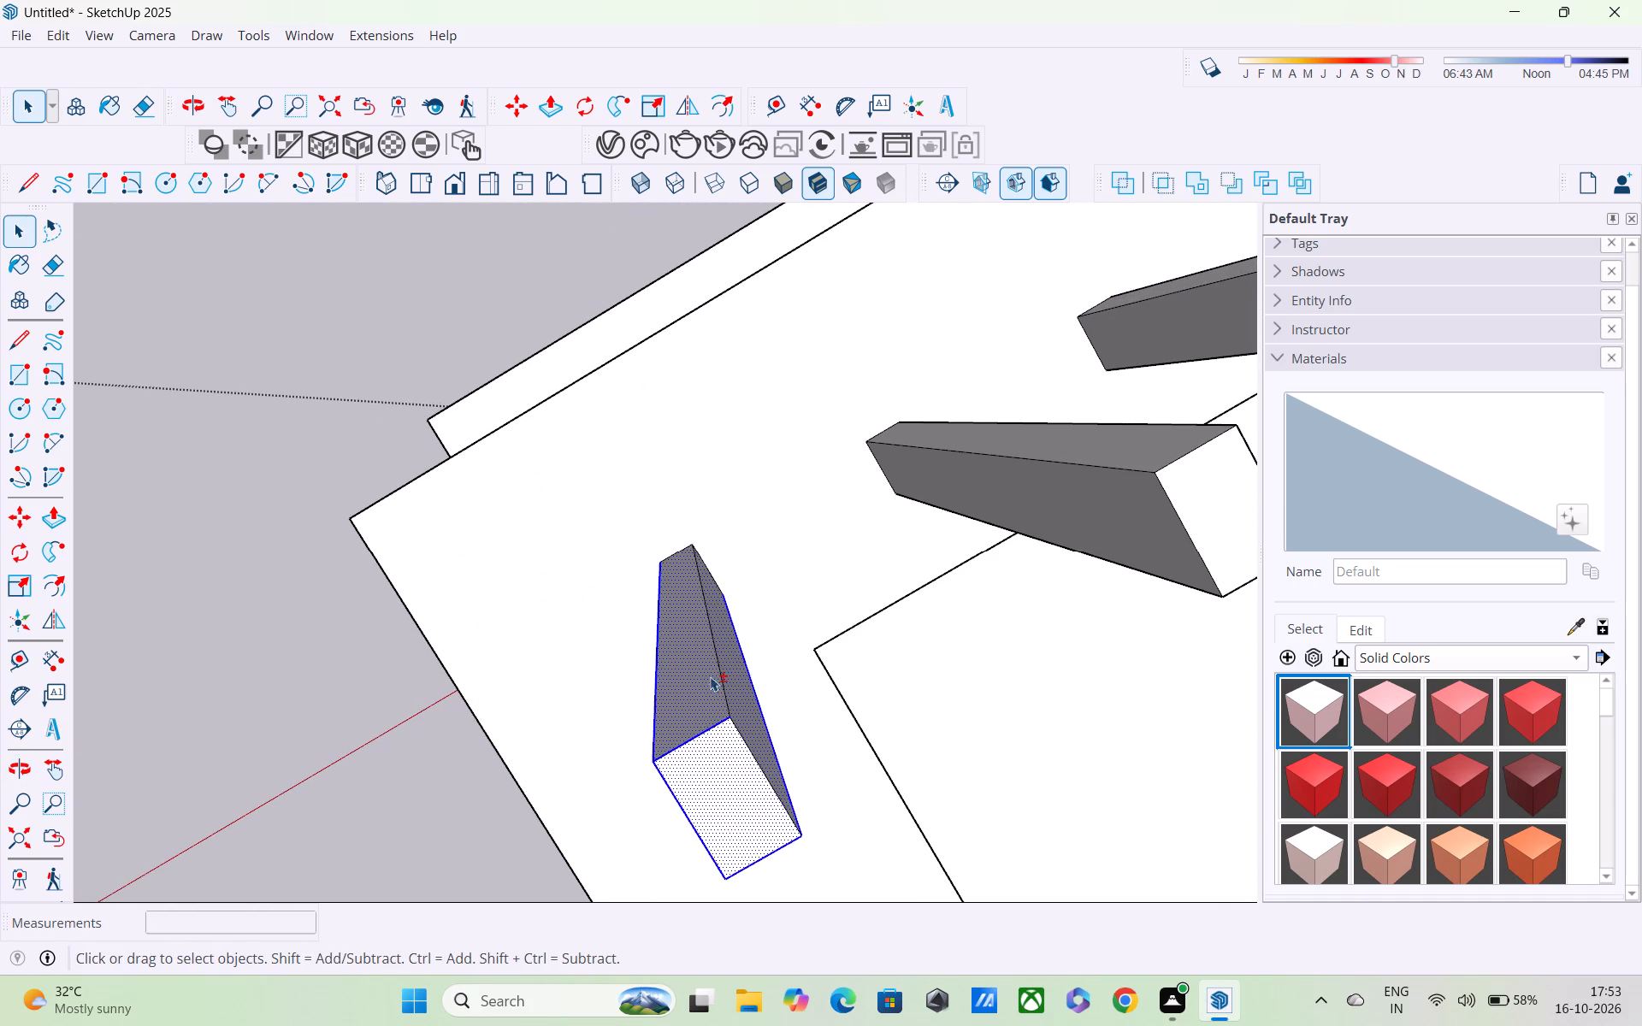
left_click(724, 688, "shift")
scroll(724, 688, "down", 4)
middle_click_drag(718, 697, 849, 286)
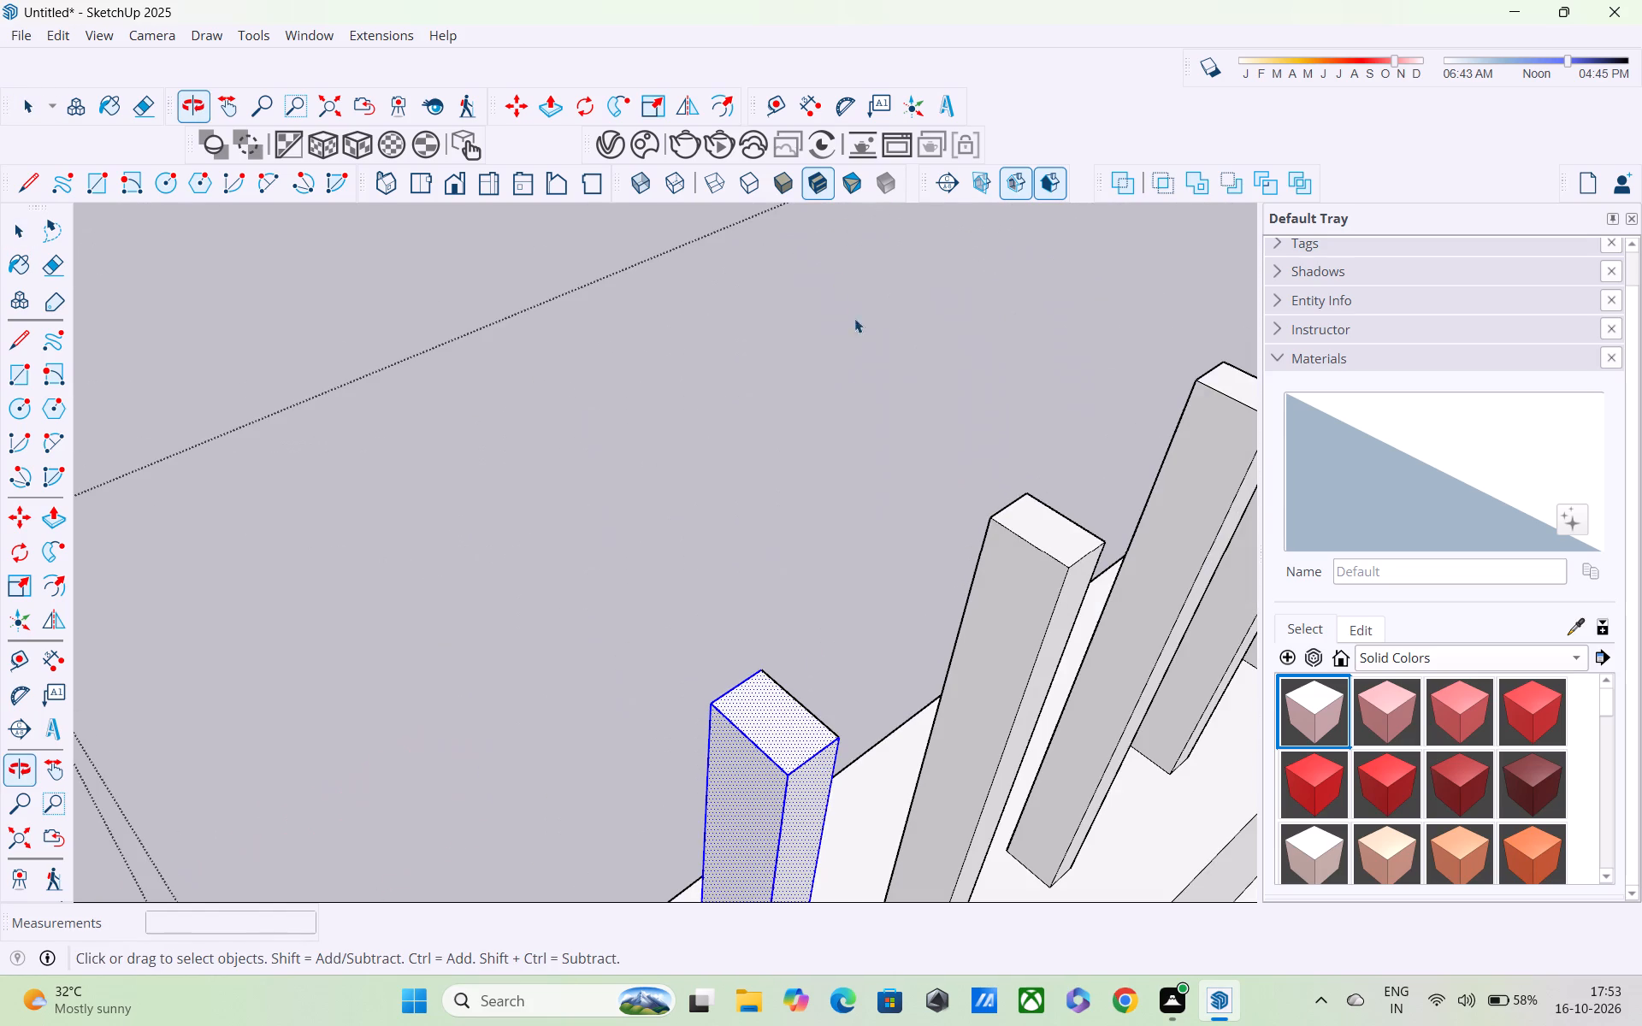
scroll(779, 766, "up", 3, "shift")
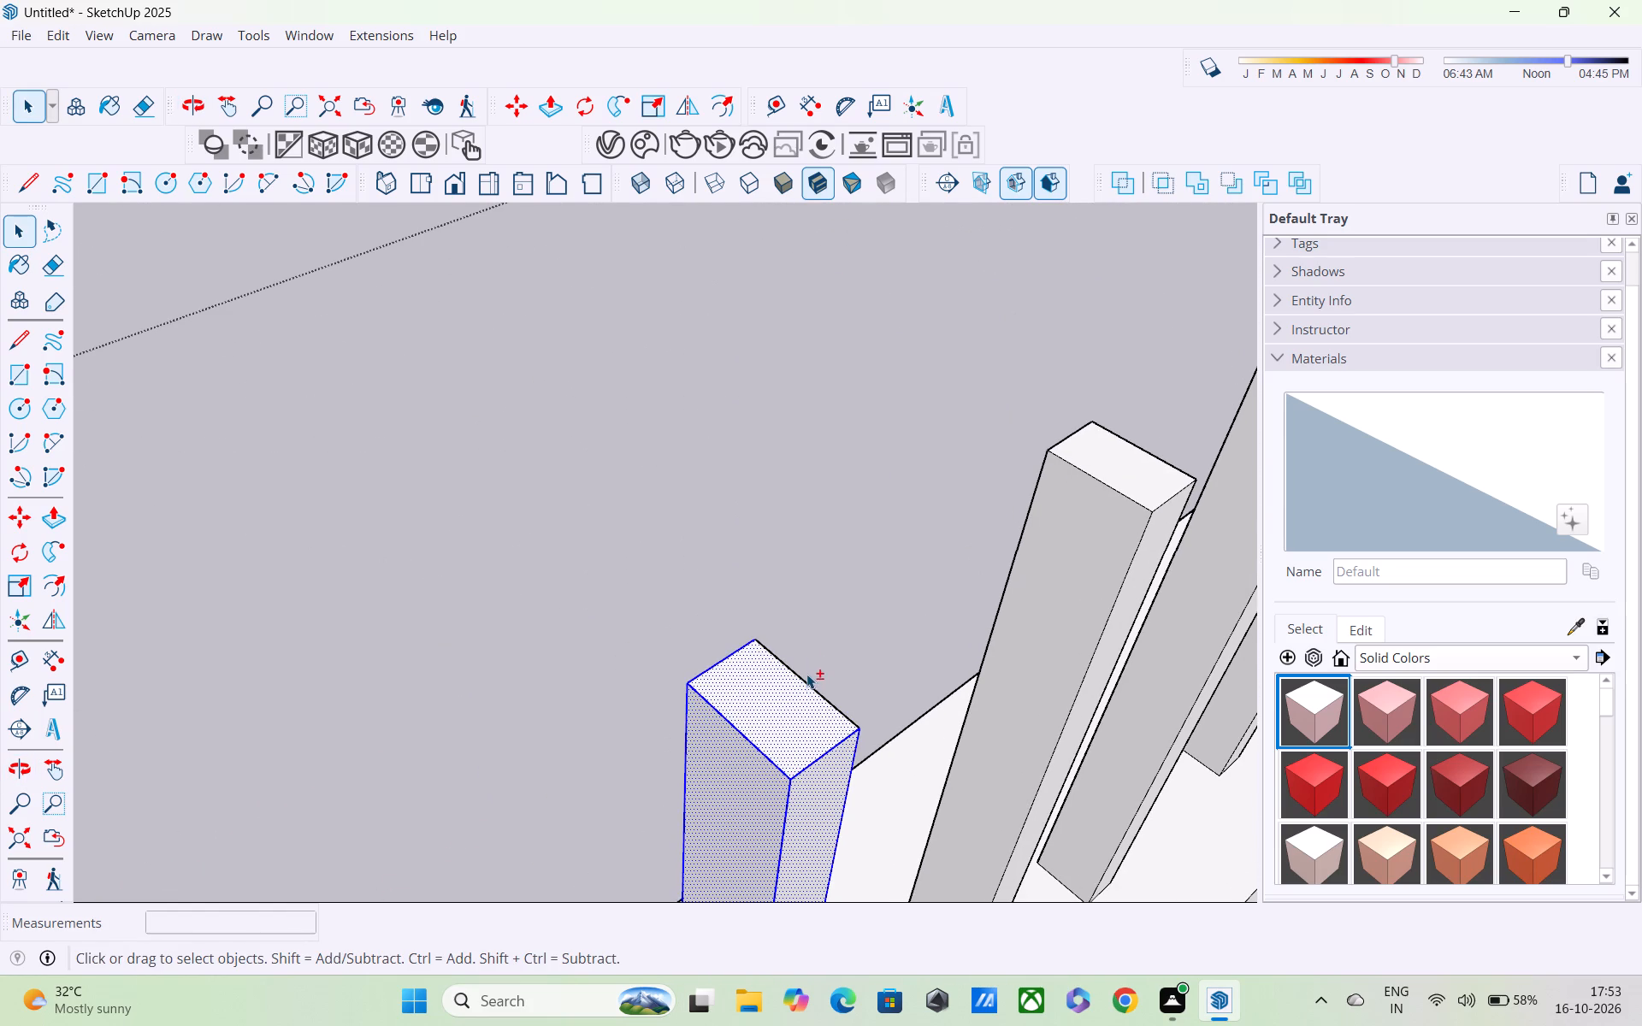
left_click(808, 684, "shift")
scroll(792, 730, "down", 6, "shift")
middle_click_drag(771, 816, 803, 688)
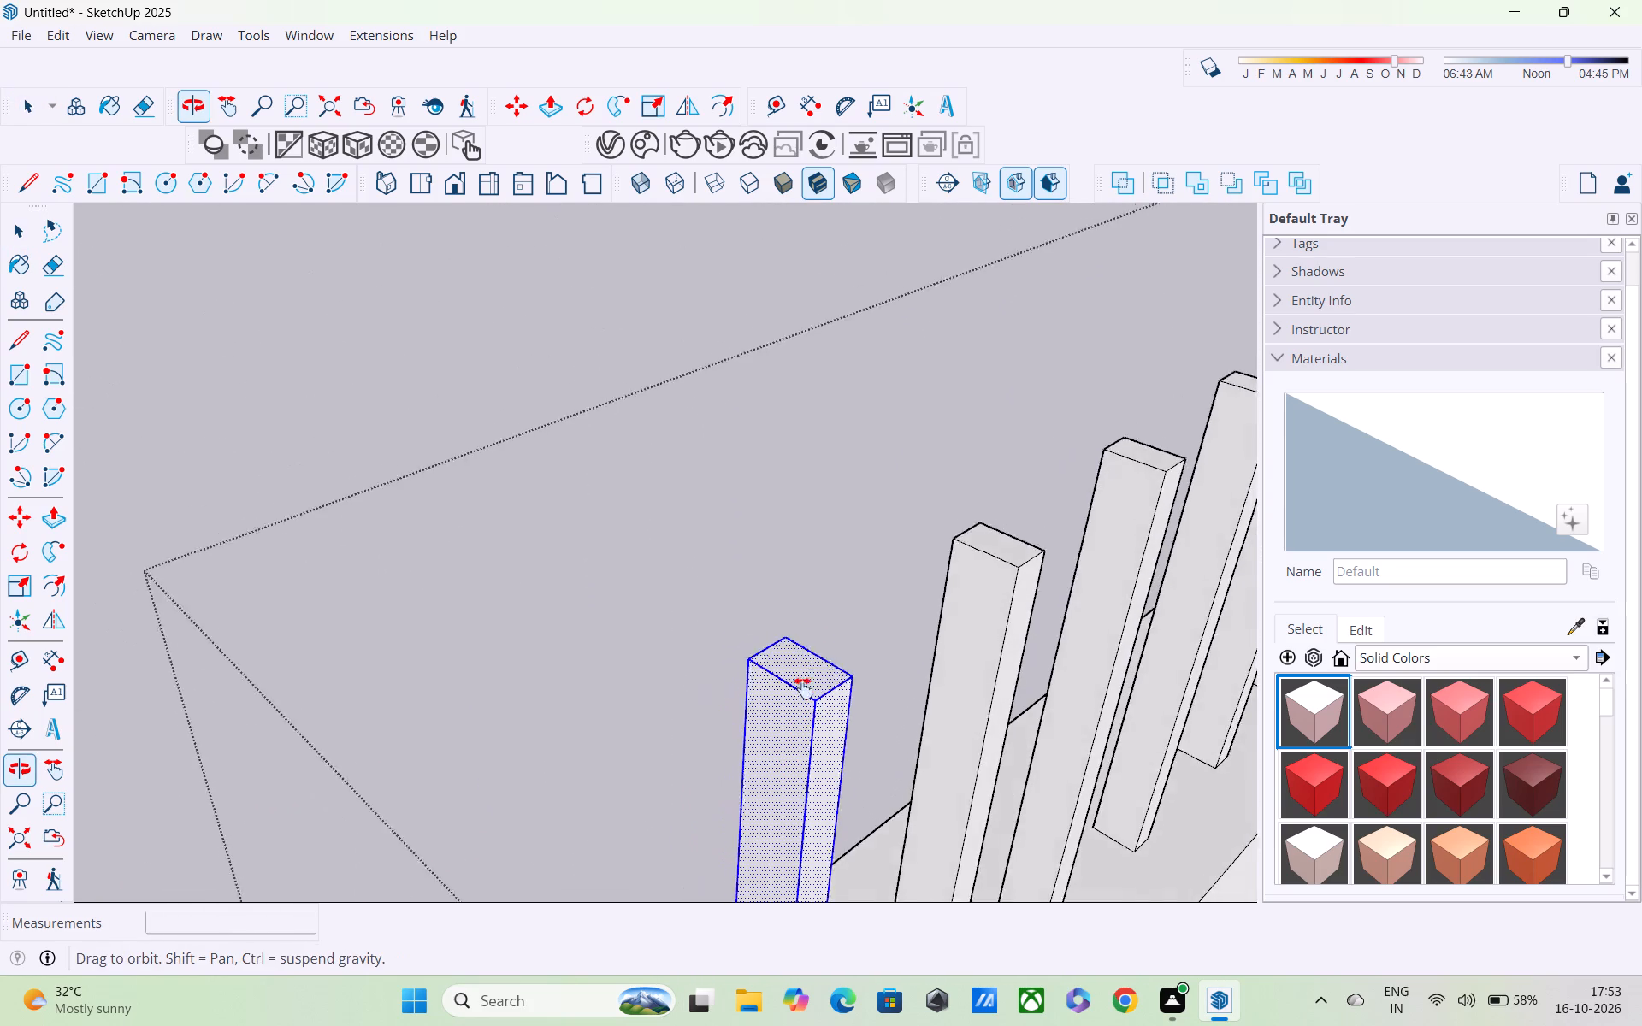
middle_click_drag(803, 688, 818, 212)
scroll(828, 439, "down", 4)
middle_click_drag(836, 610, 640, 423)
scroll(640, 423, "up", 1)
scroll(653, 434, "down", 5)
scroll(779, 522, "up", 1)
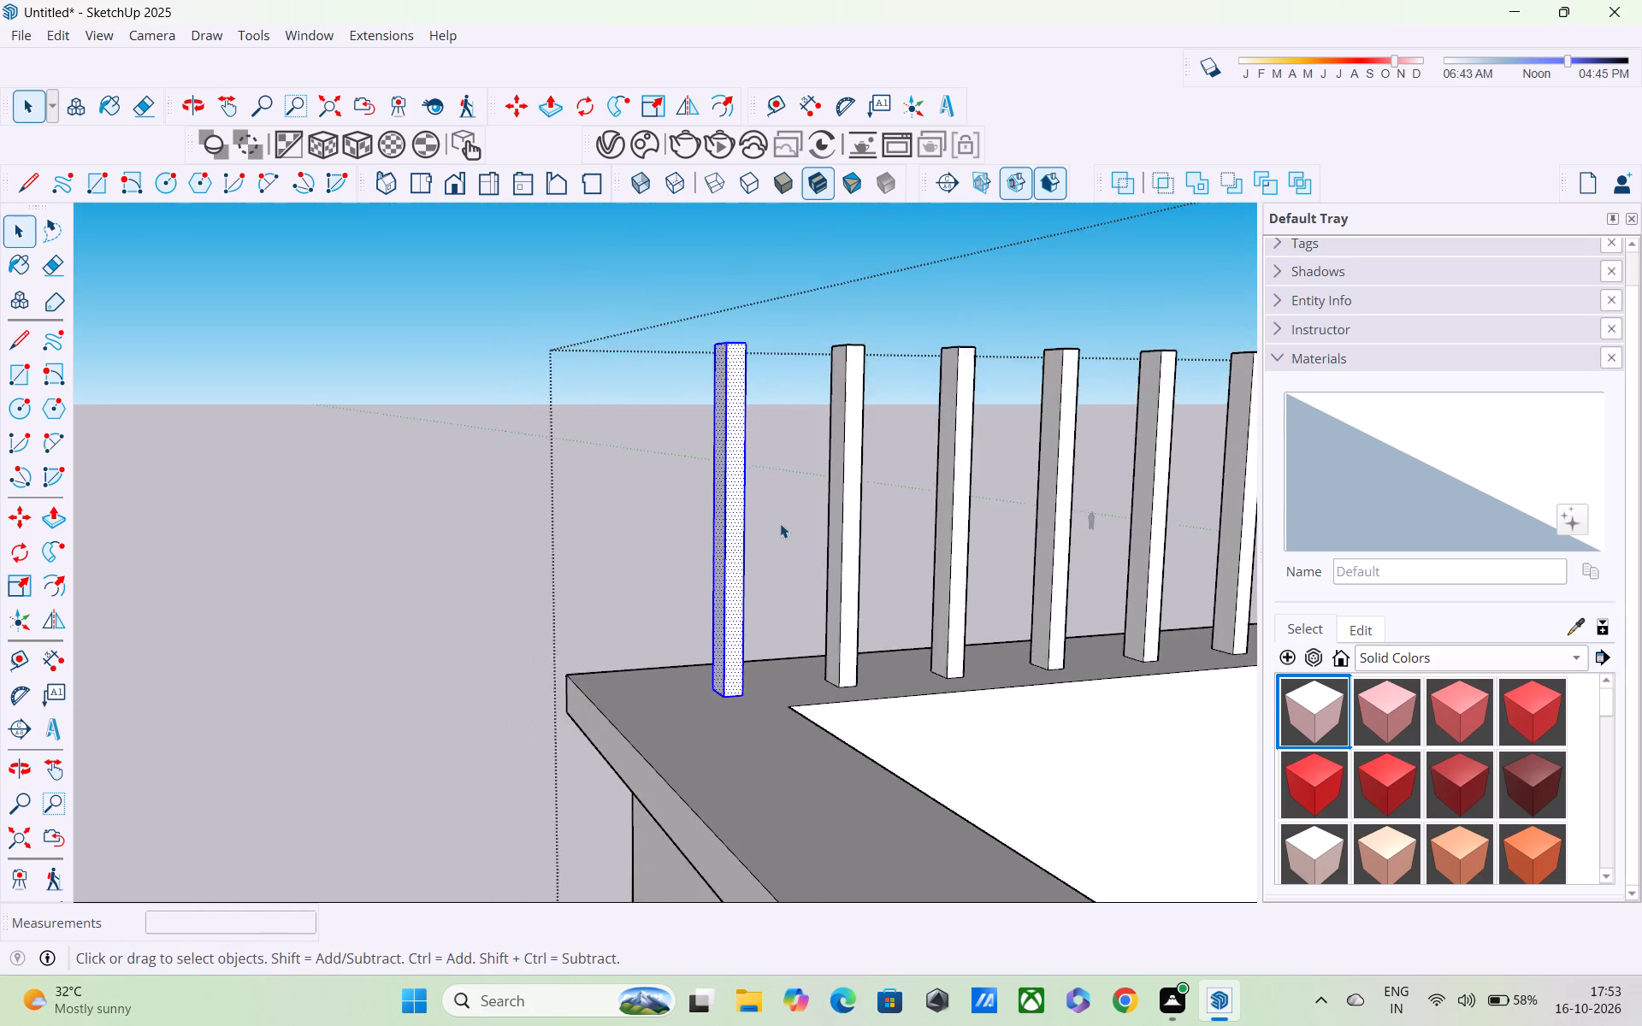
middle_click_drag(781, 522, 842, 522)
scroll(841, 522, "down", 1)
scroll(842, 522, "up", 1)
scroll(747, 561, "down", 4)
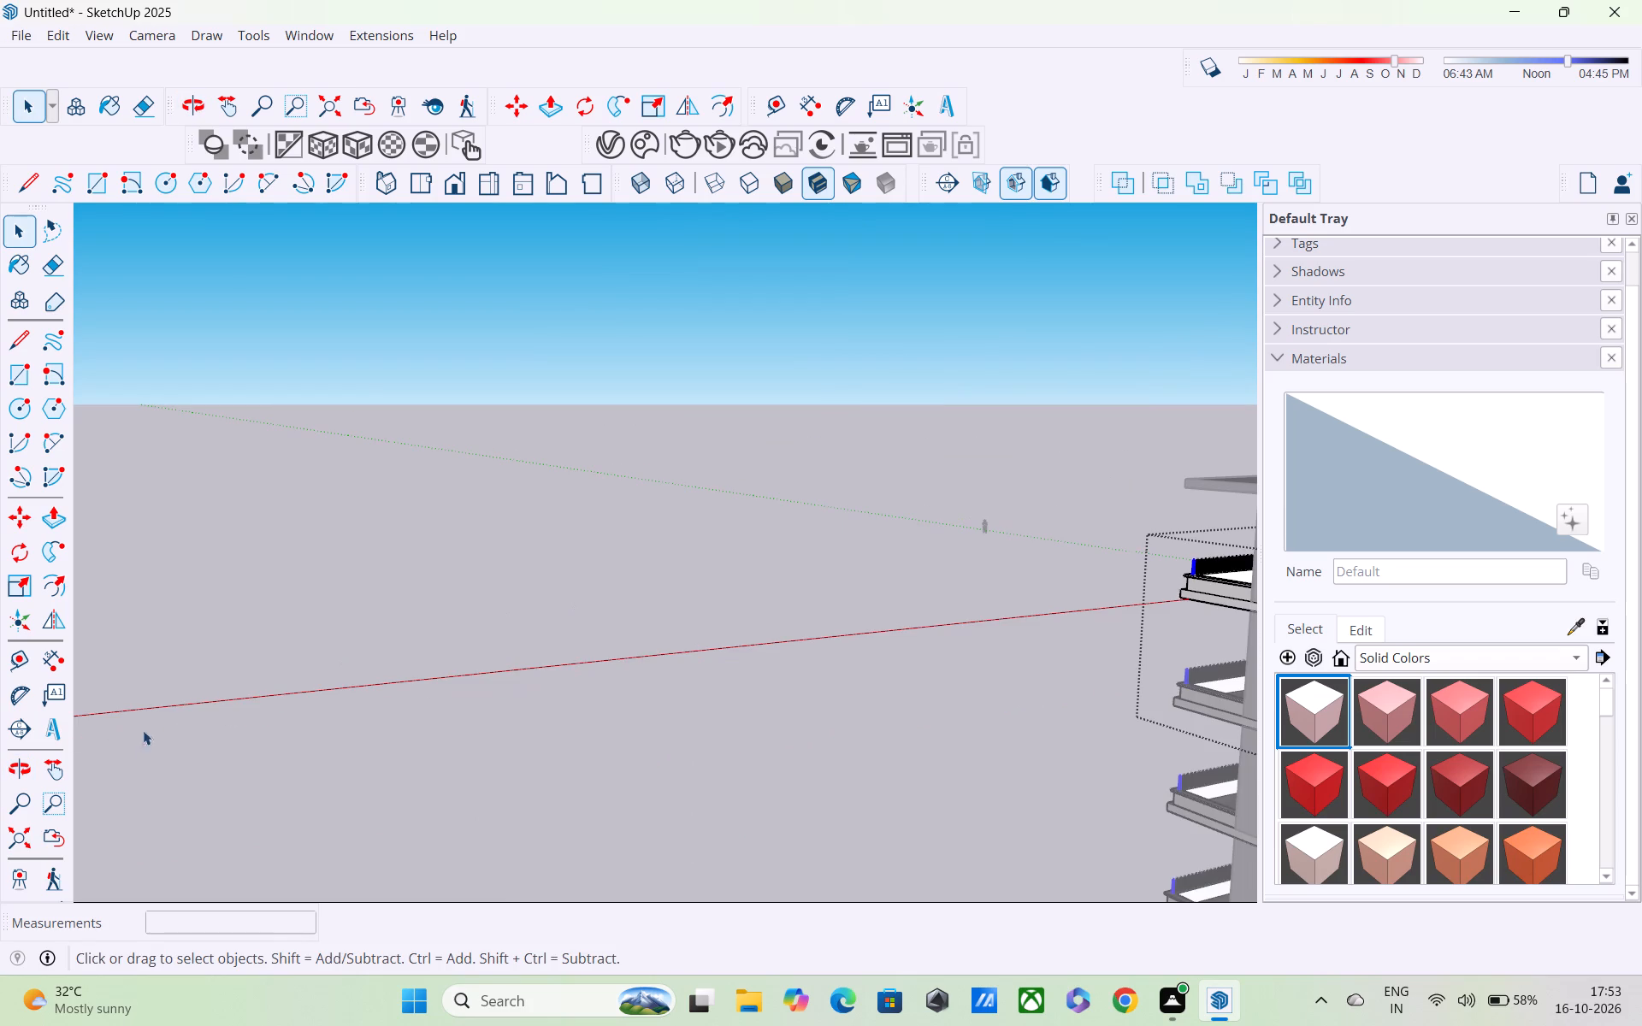
left_click(21, 839)
scroll(392, 671, "up", 1)
middle_click_drag(387, 671, 447, 689)
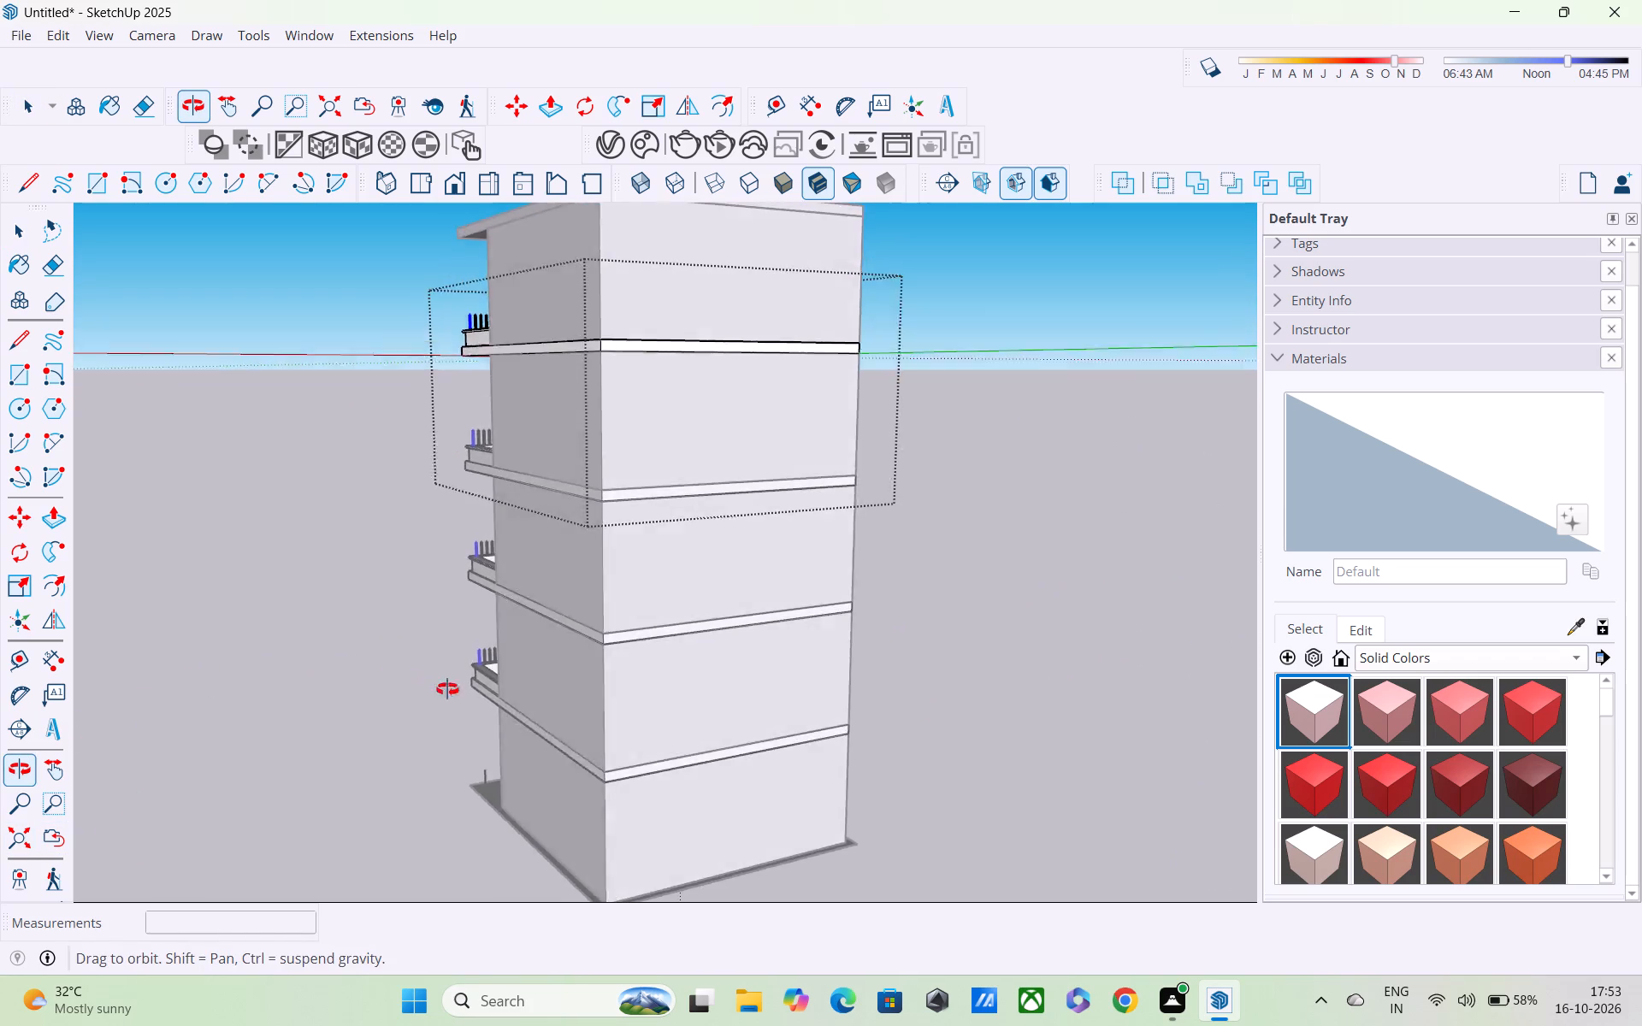
middle_click_drag(447, 689, 586, 677)
scroll(474, 498, "up", 14)
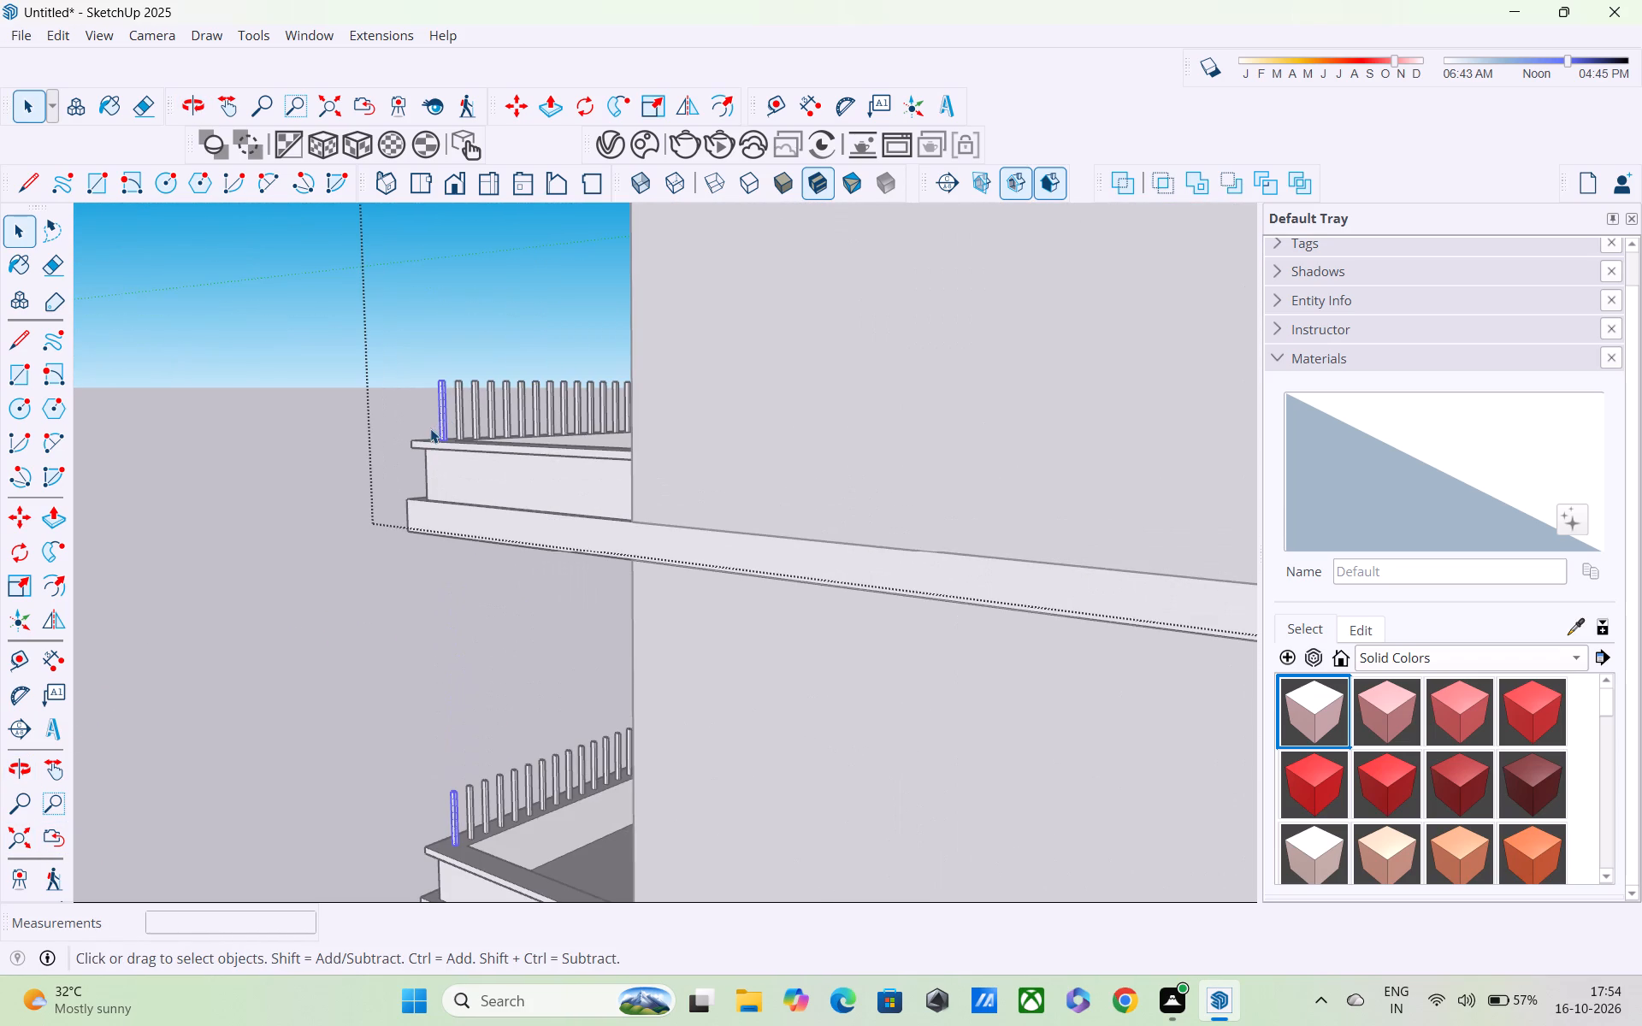
key("m")
scroll(458, 425, "up", 10)
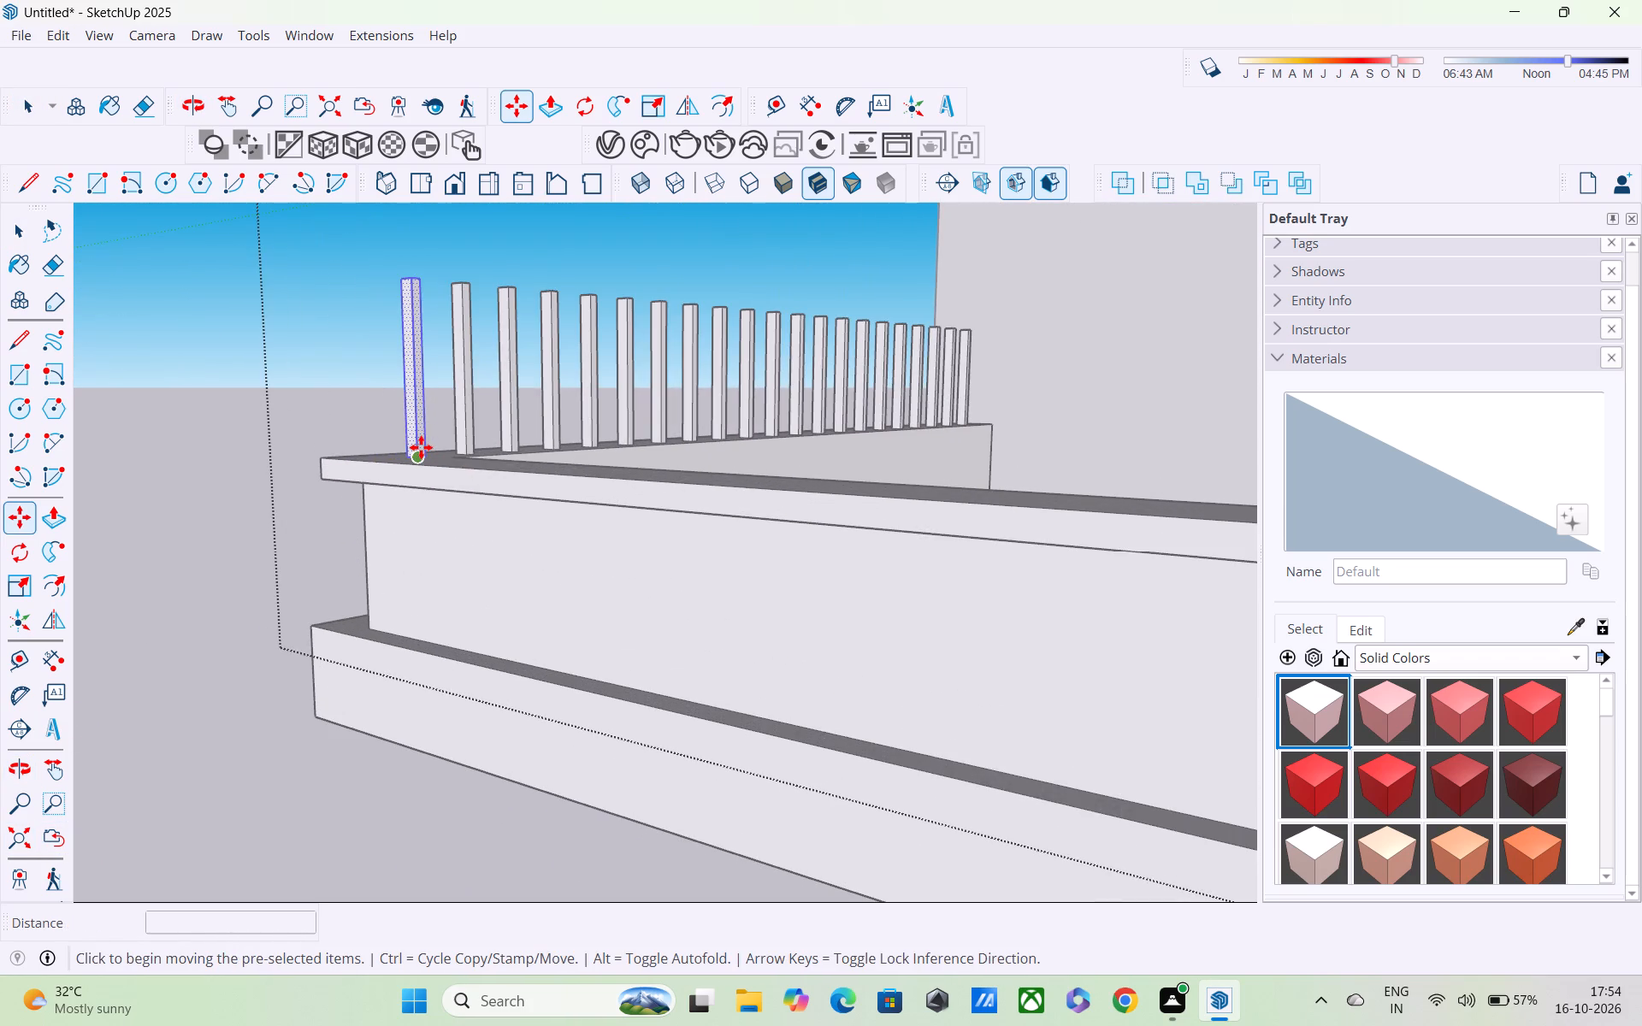
scroll(421, 447, "up", 1)
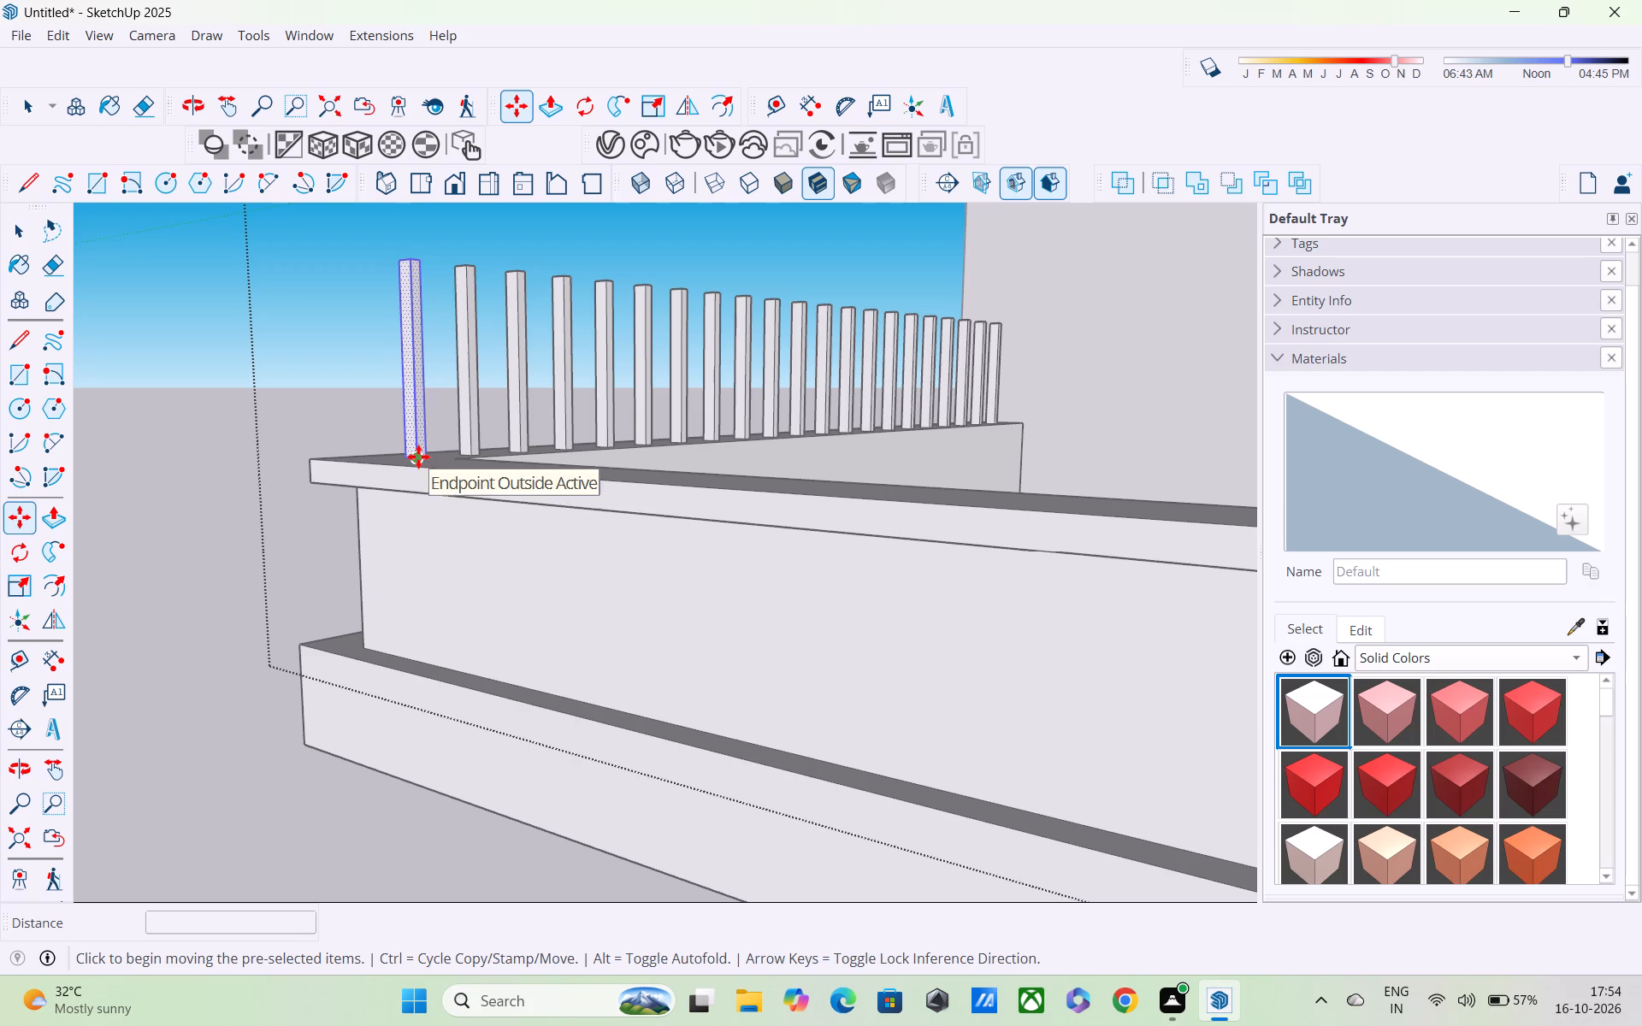
left_click(418, 457)
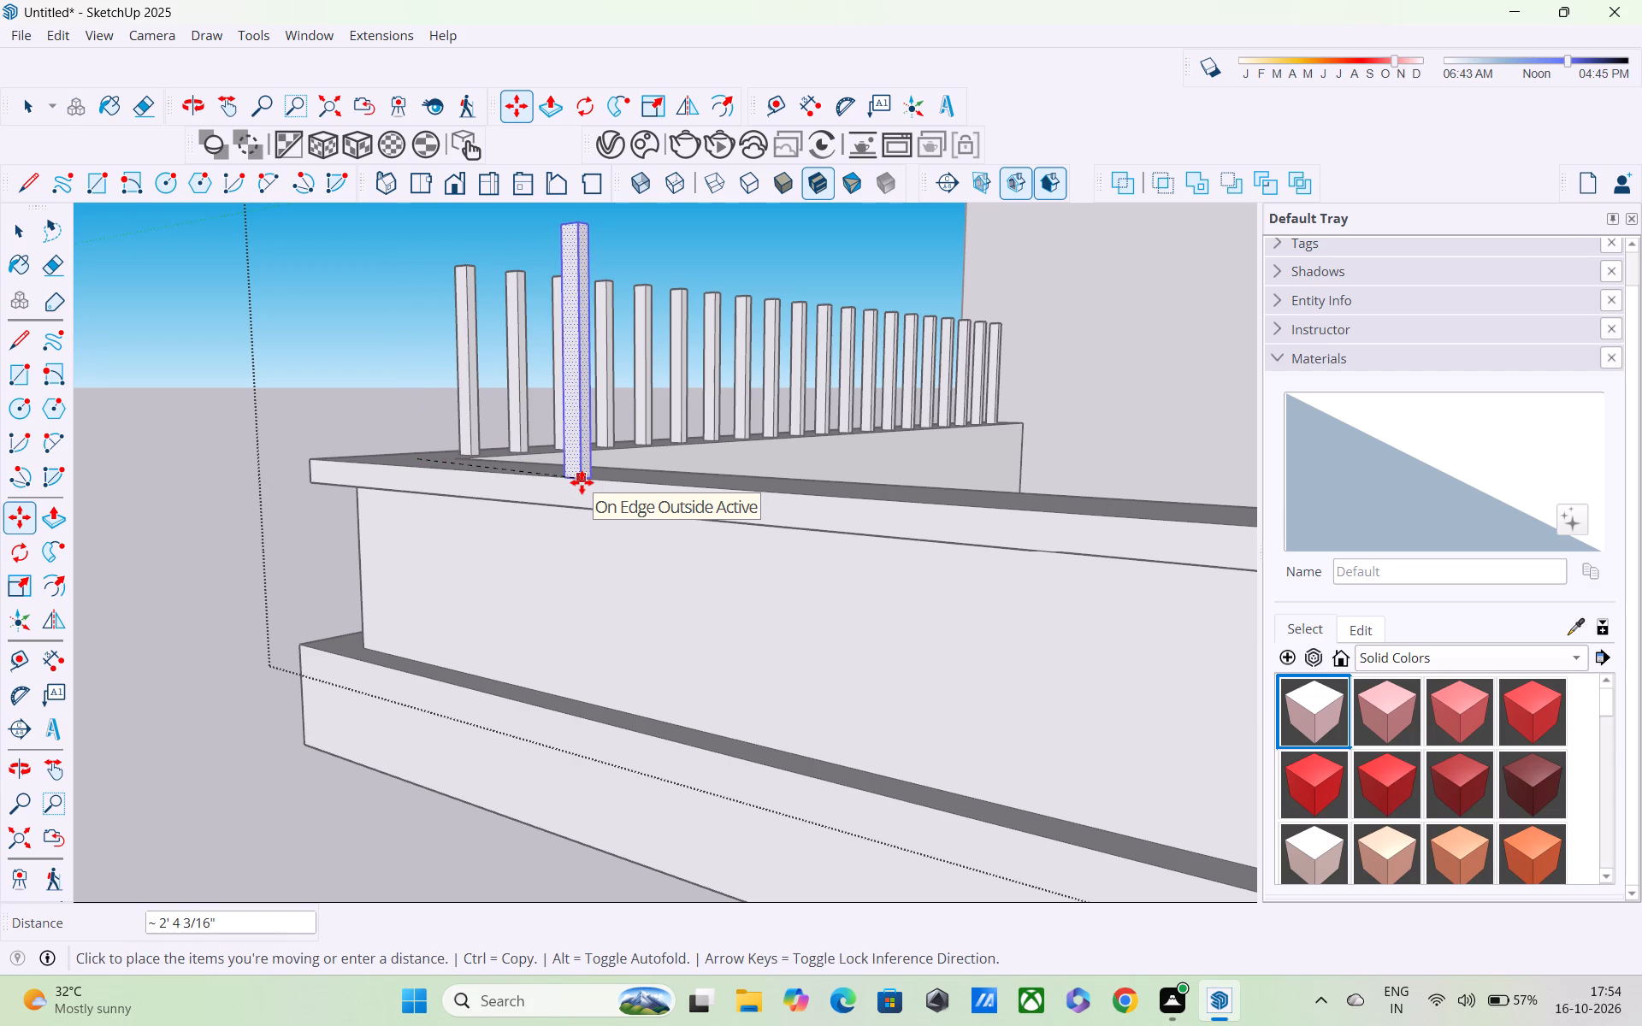
middle_click_drag(592, 485, 990, 544)
scroll(1010, 468, "down", 4)
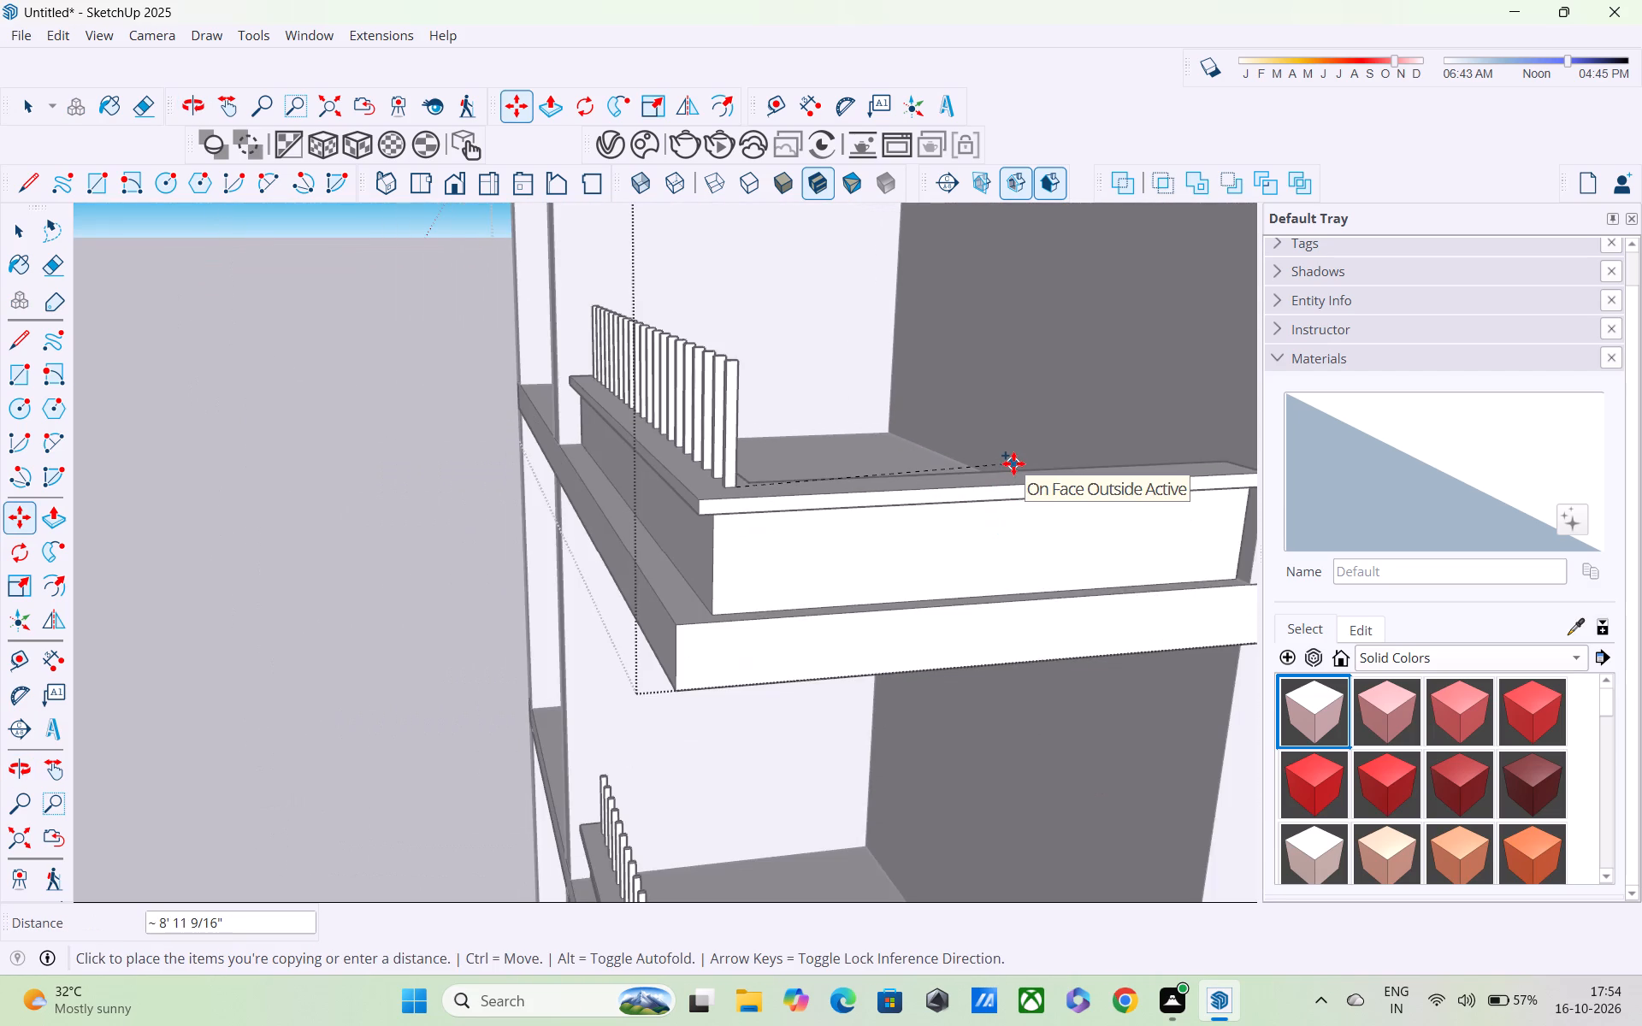
middle_click_drag(1001, 464, 866, 540, "shift")
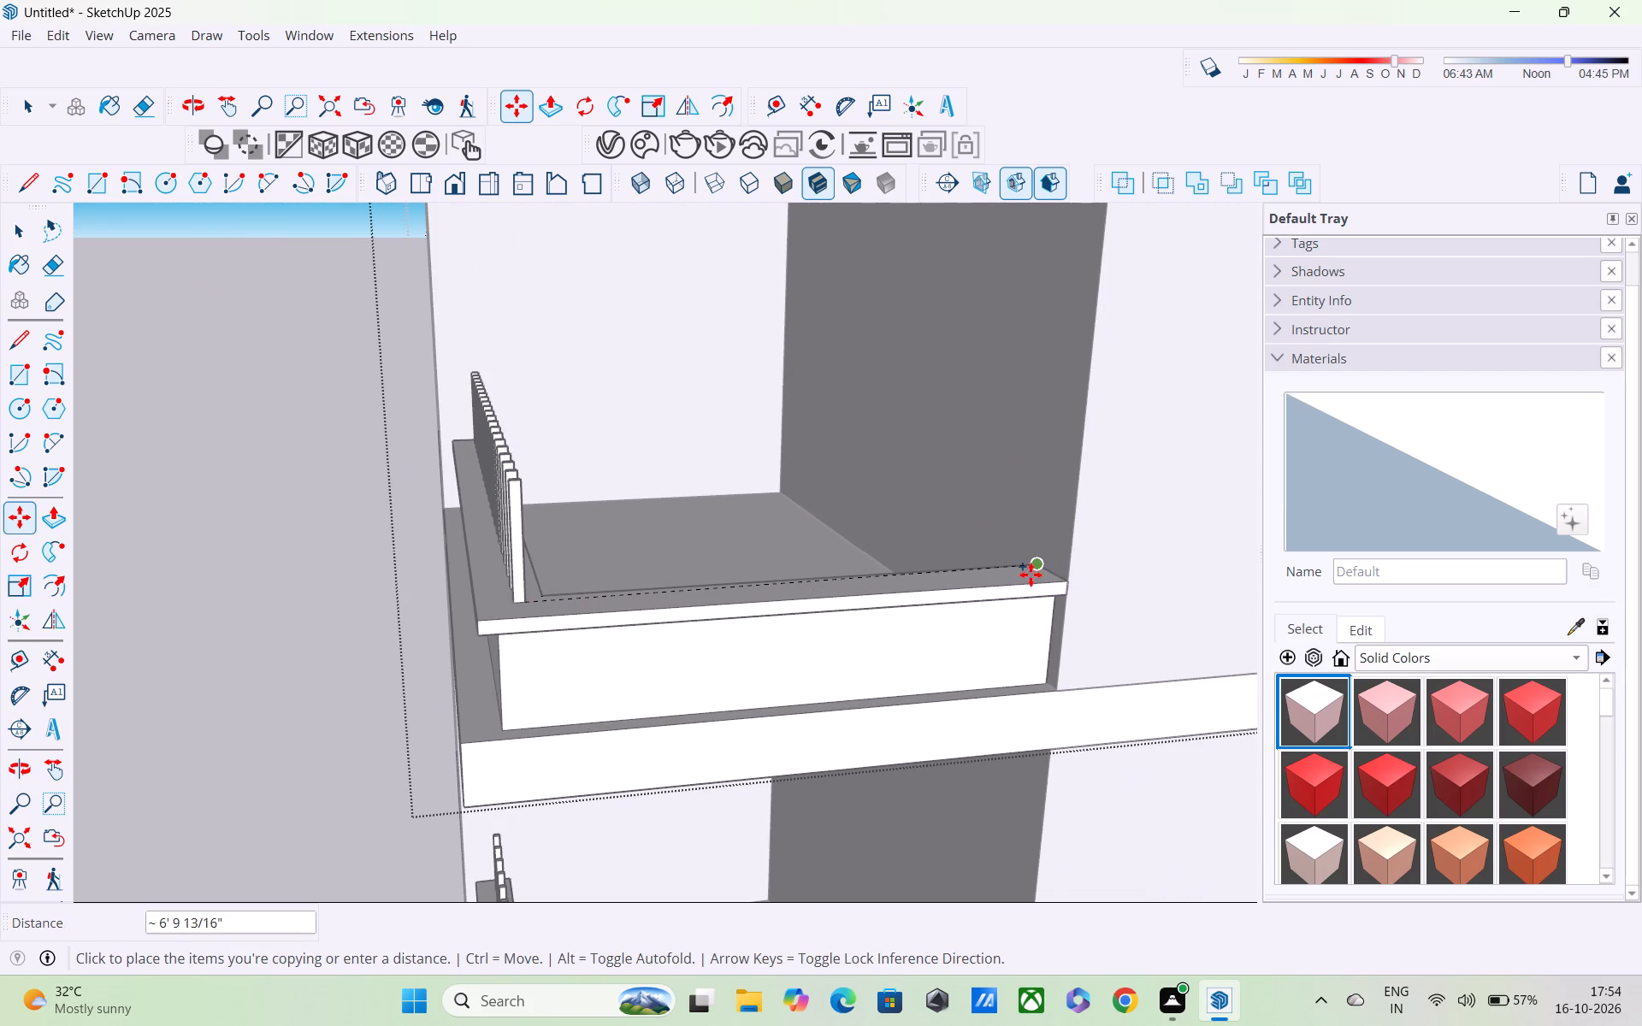
middle_click_drag(1067, 625, 1074, 660)
scroll(1096, 673, "down", 1)
scroll(989, 582, "up", 4)
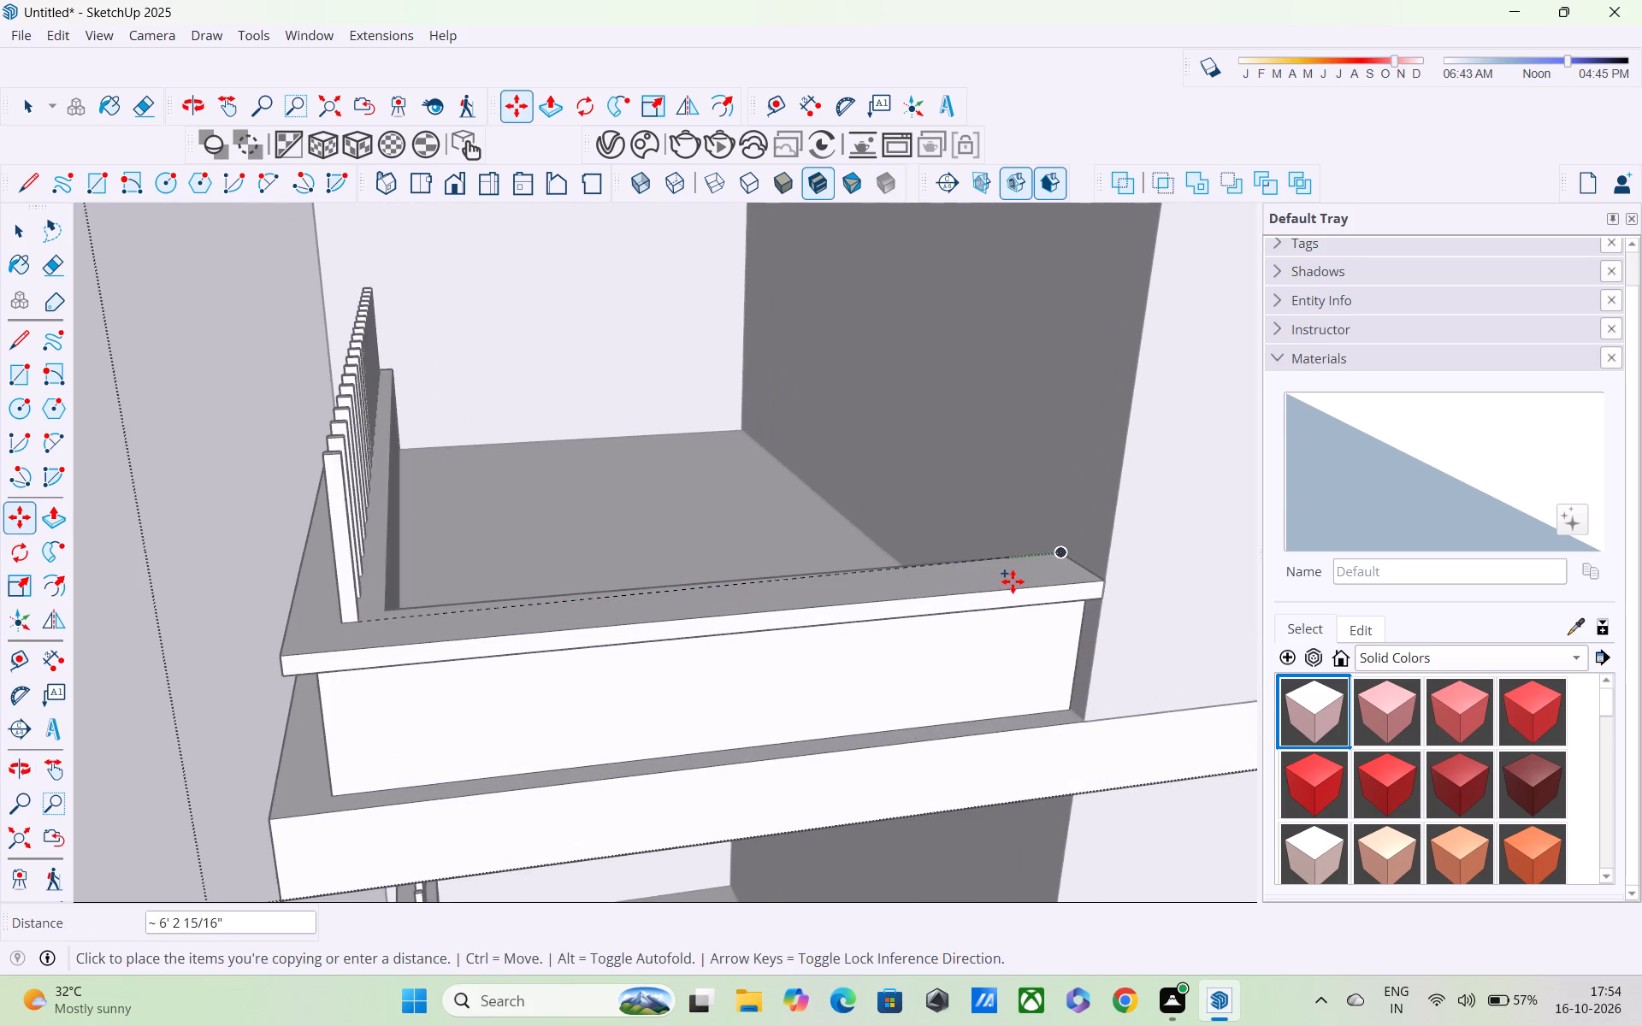
scroll(1013, 581, "up", 4)
left_click(1042, 563)
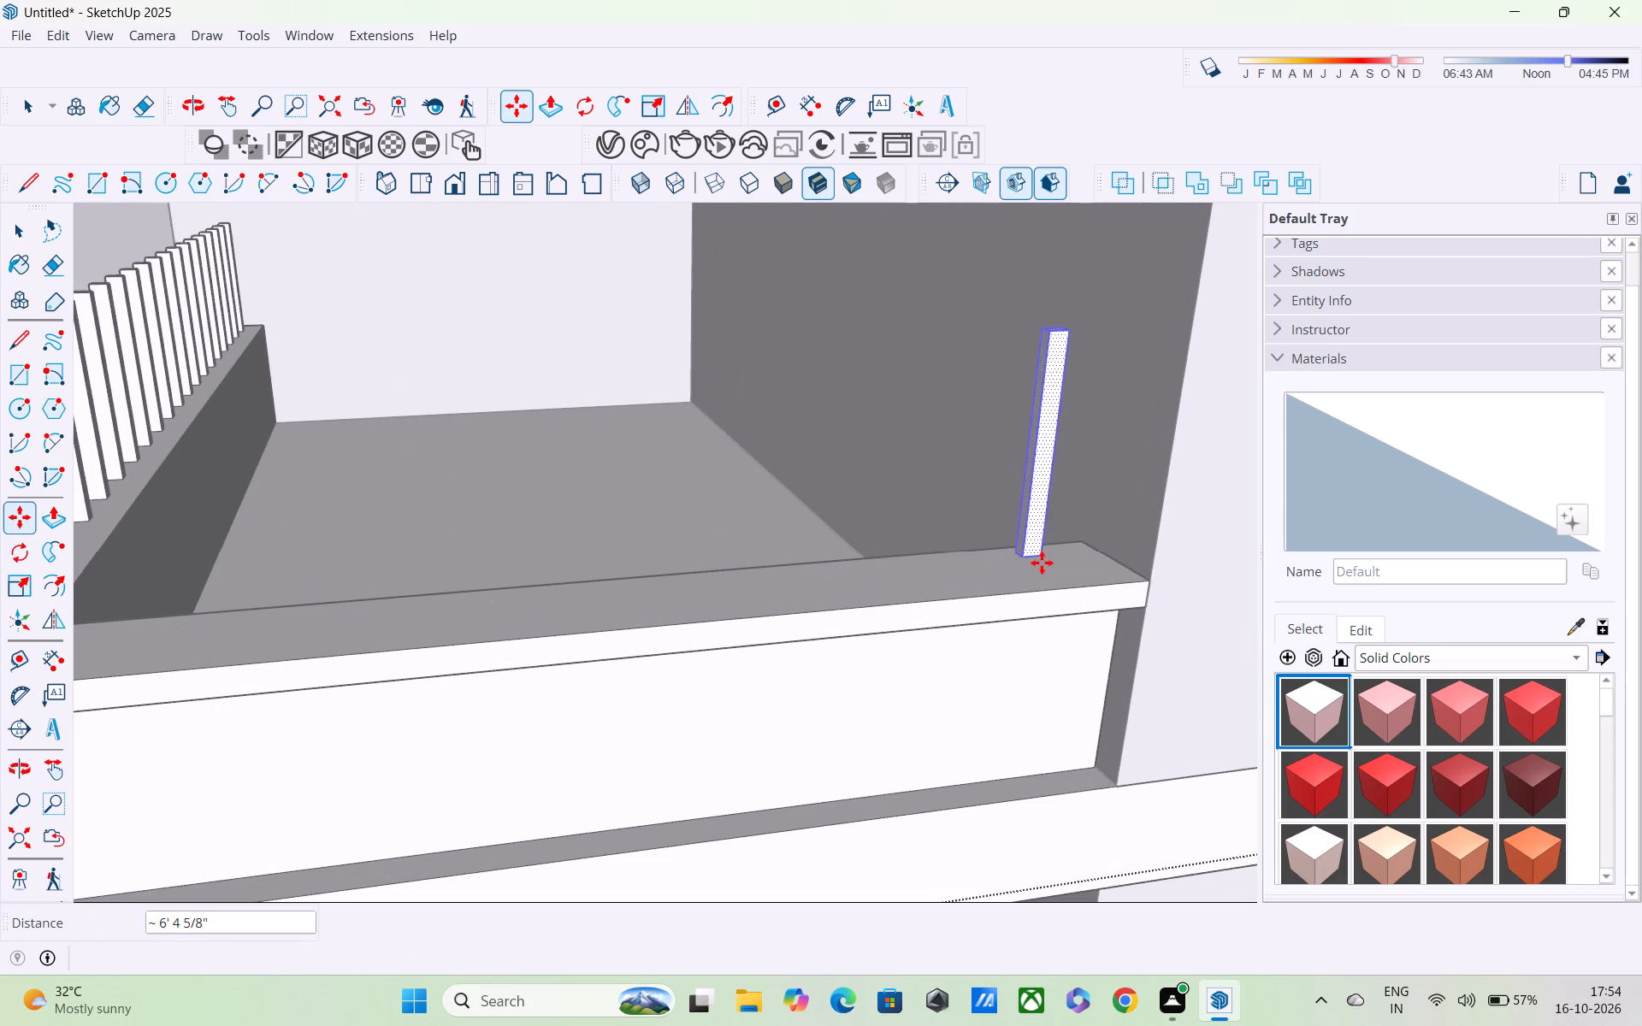
scroll(1042, 563, "down", 4)
middle_click_drag(918, 581, 1050, 626)
middle_click_drag(896, 559, 1152, 552)
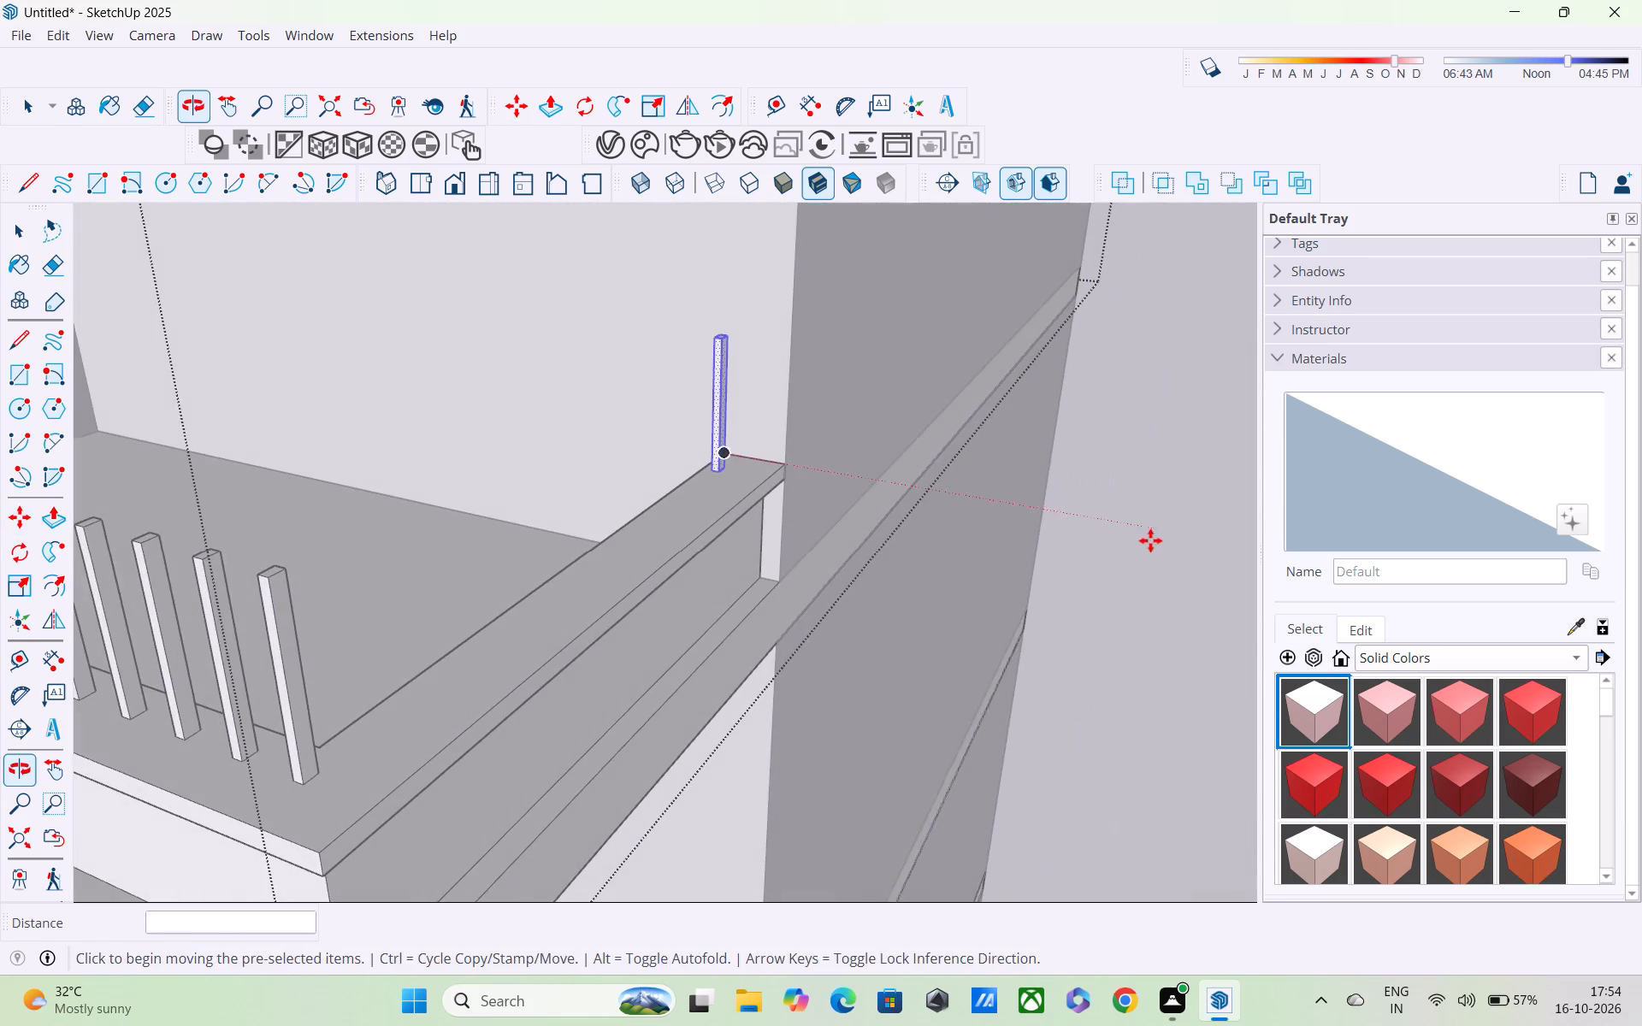
Divide the distance between the corner post and its wall-end copy into 10 equal spacings of railing posts along the short parapet cap.
middle_click_drag(598, 626, 800, 600)
scroll(504, 613, "down", 4)
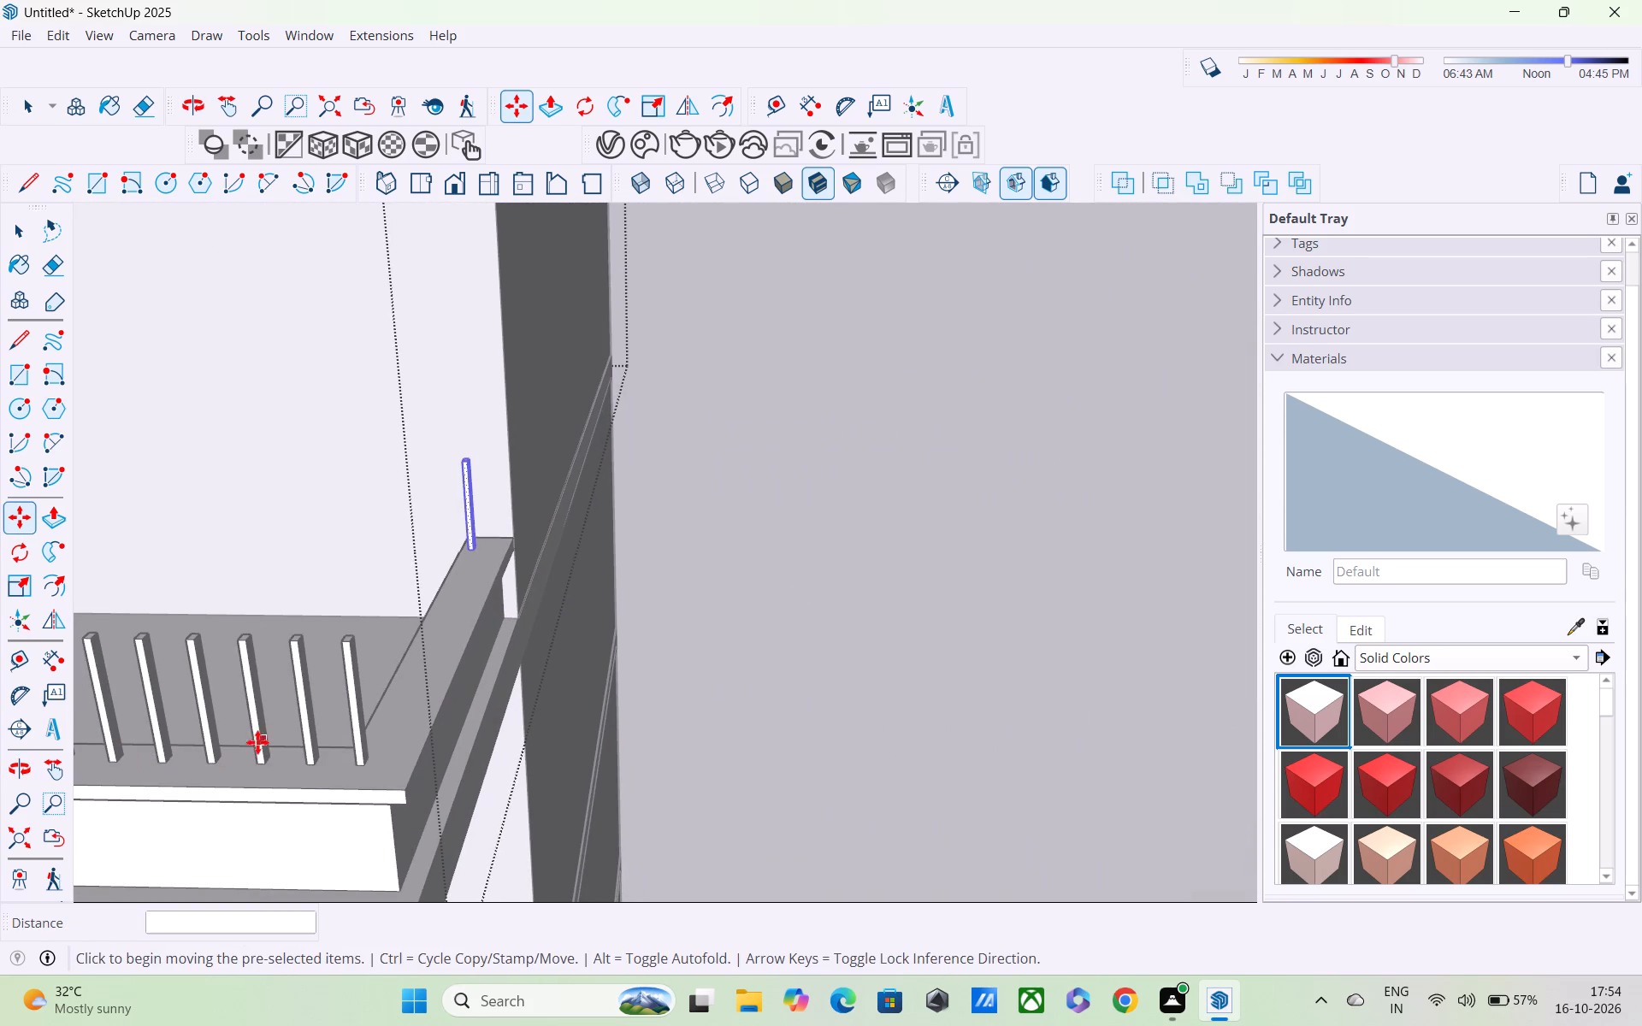
type("/10")
key("Return")
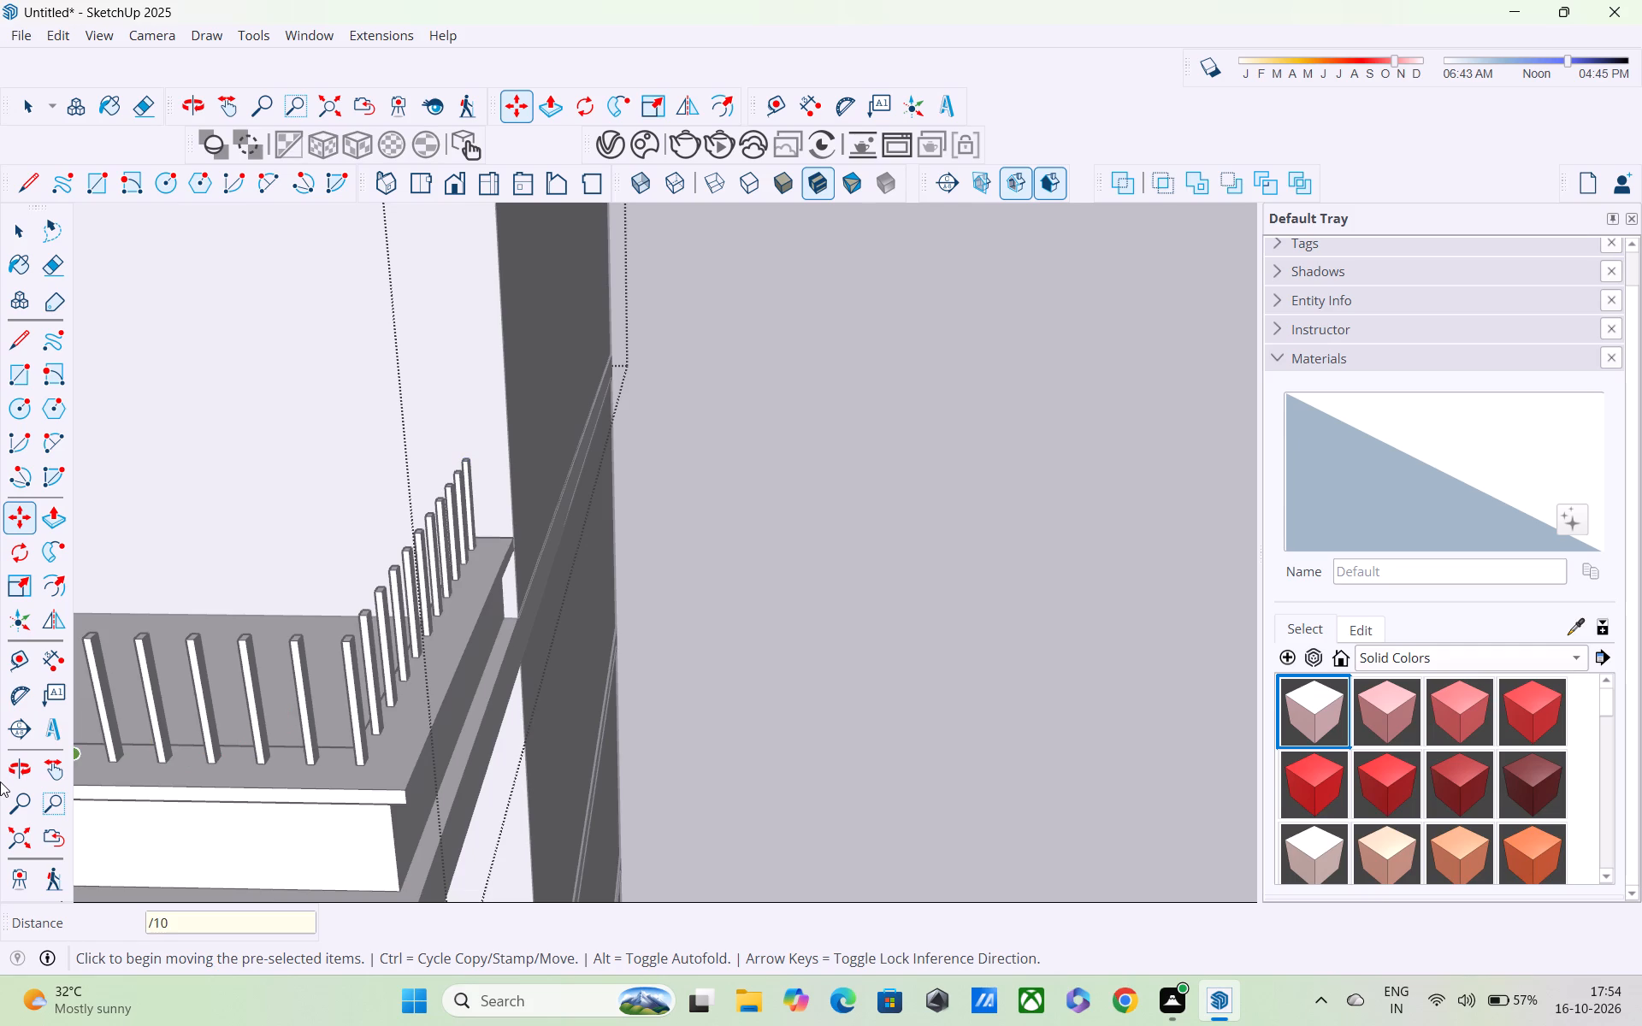
Examine the railing post rows along both arms of the balcony parapets from several sides.
scroll(5, 658, "down", 2)
middle_click_drag(345, 736, 0, 612)
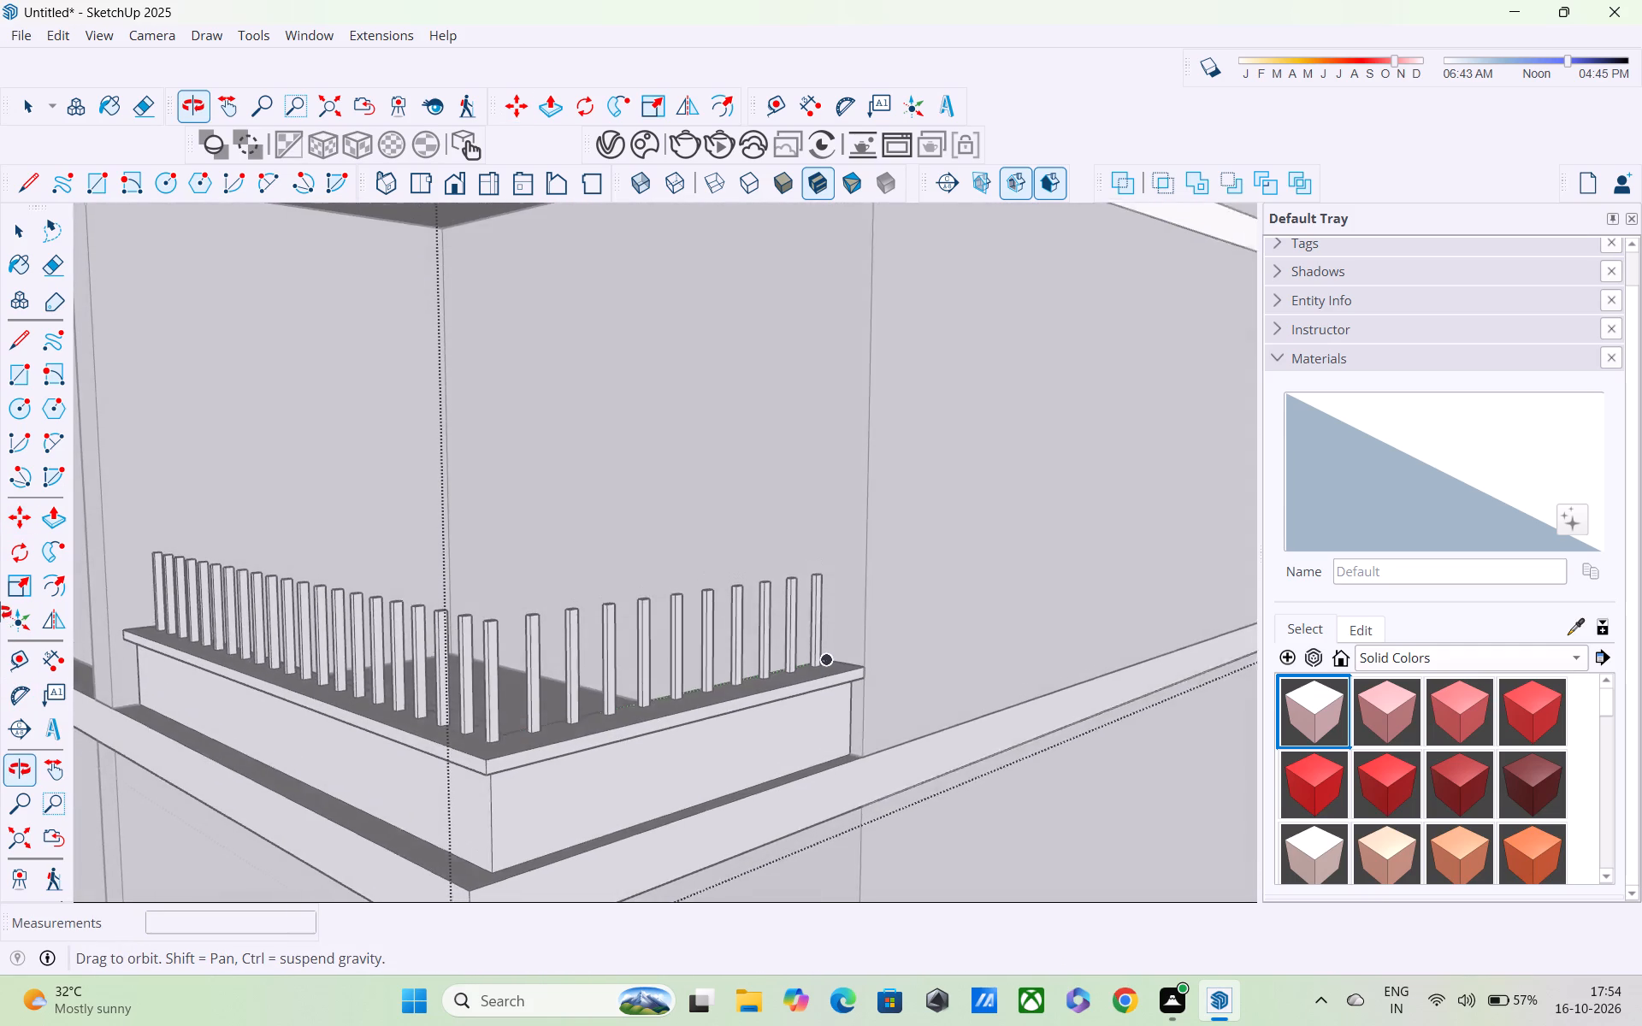
middle_click_drag(0, 612, 368, 709)
scroll(322, 684, "down", 6)
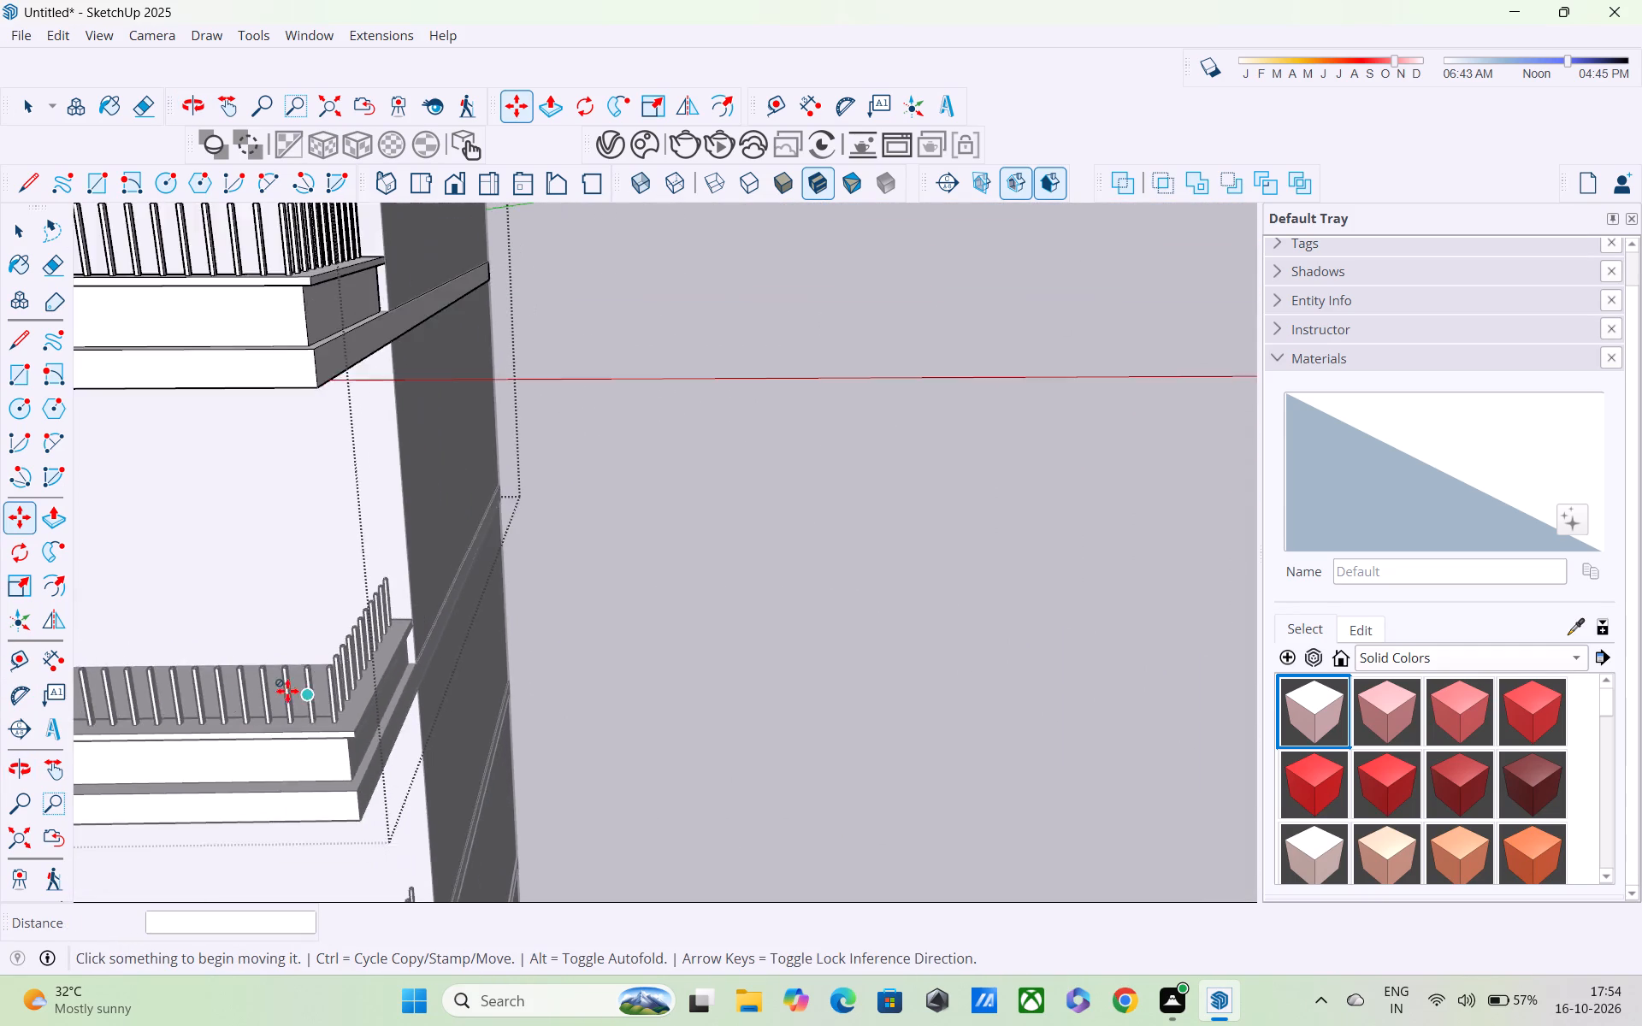
scroll(287, 691, "down", 4)
scroll(0, 799, "down", 2)
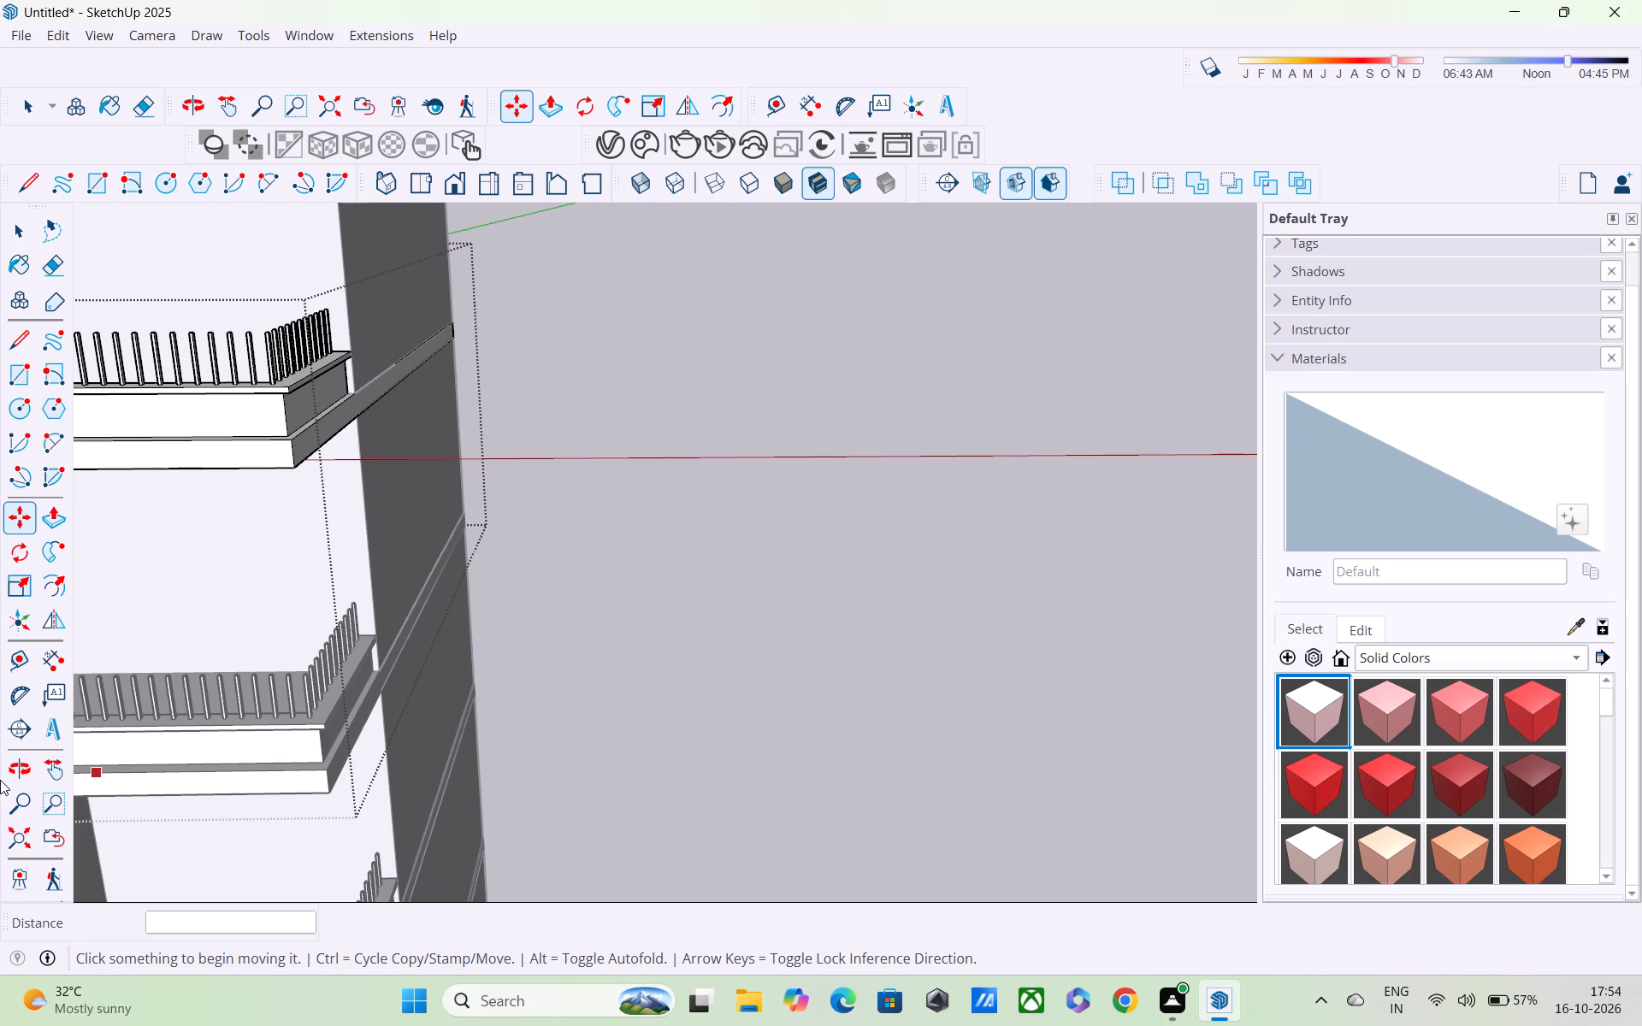
middle_click_drag(0, 793, 308, 817, "shift")
middle_click_drag(170, 651, 568, 673)
scroll(568, 673, "down", 1, "shift")
scroll(511, 687, "up", 5)
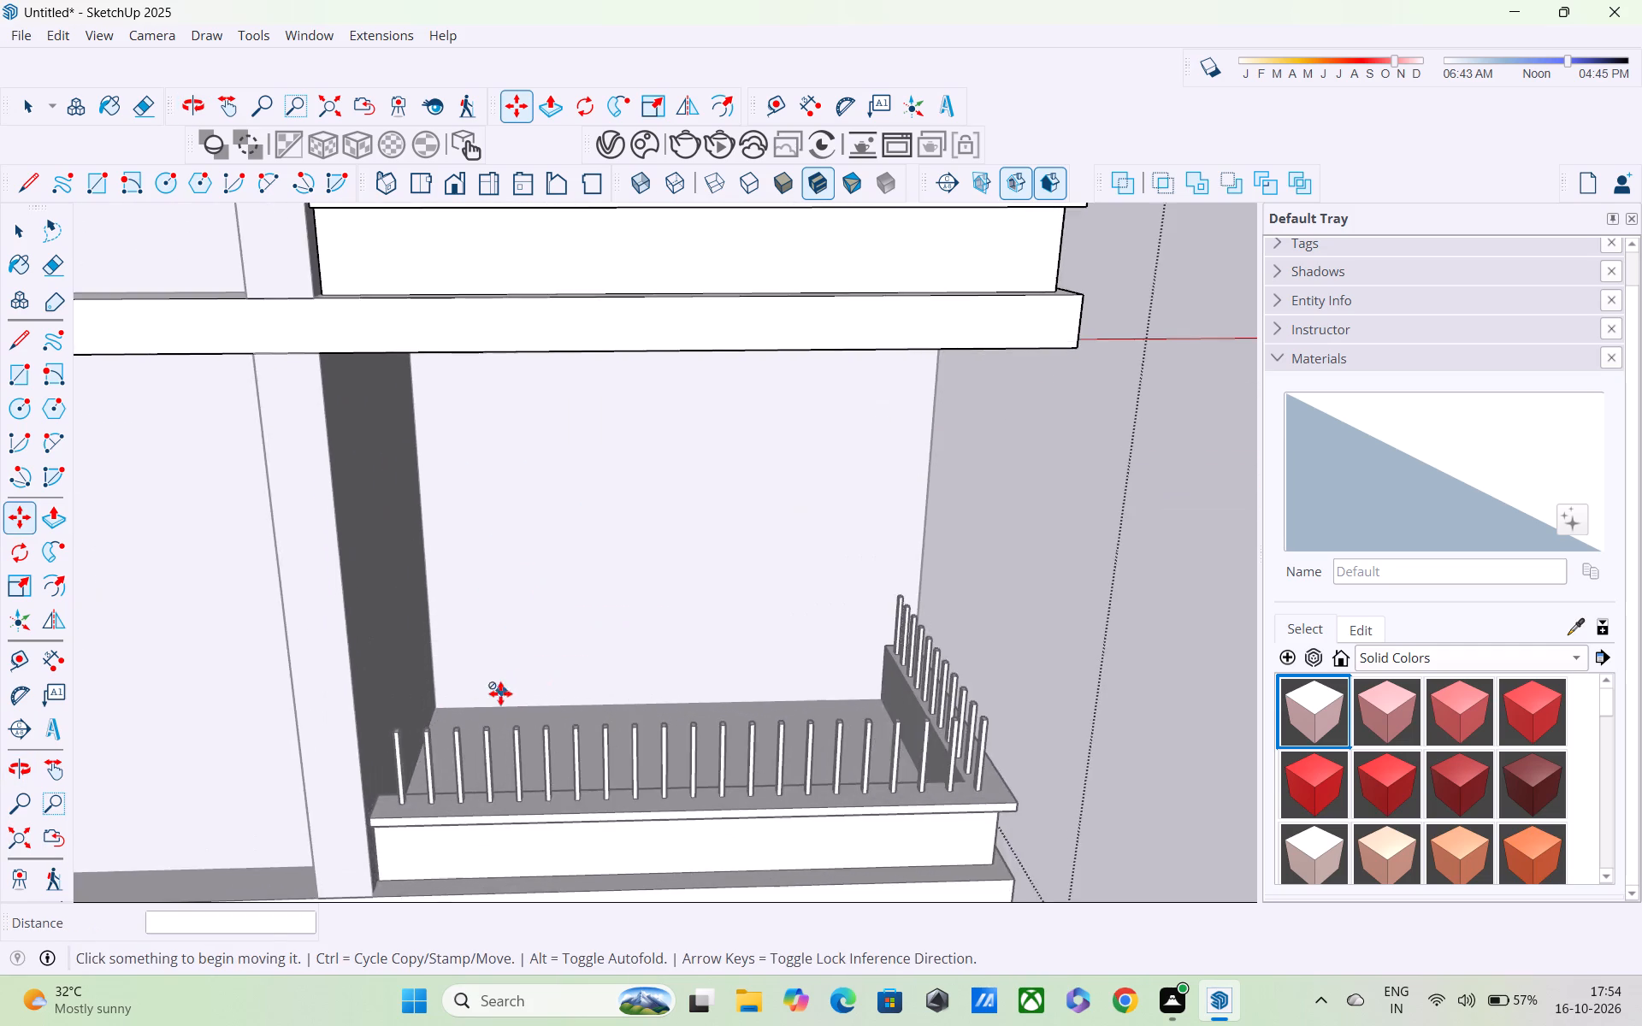
middle_click_drag(452, 706, 487, 726)
scroll(350, 639, "up", 4)
middle_click_drag(392, 690, 266, 692)
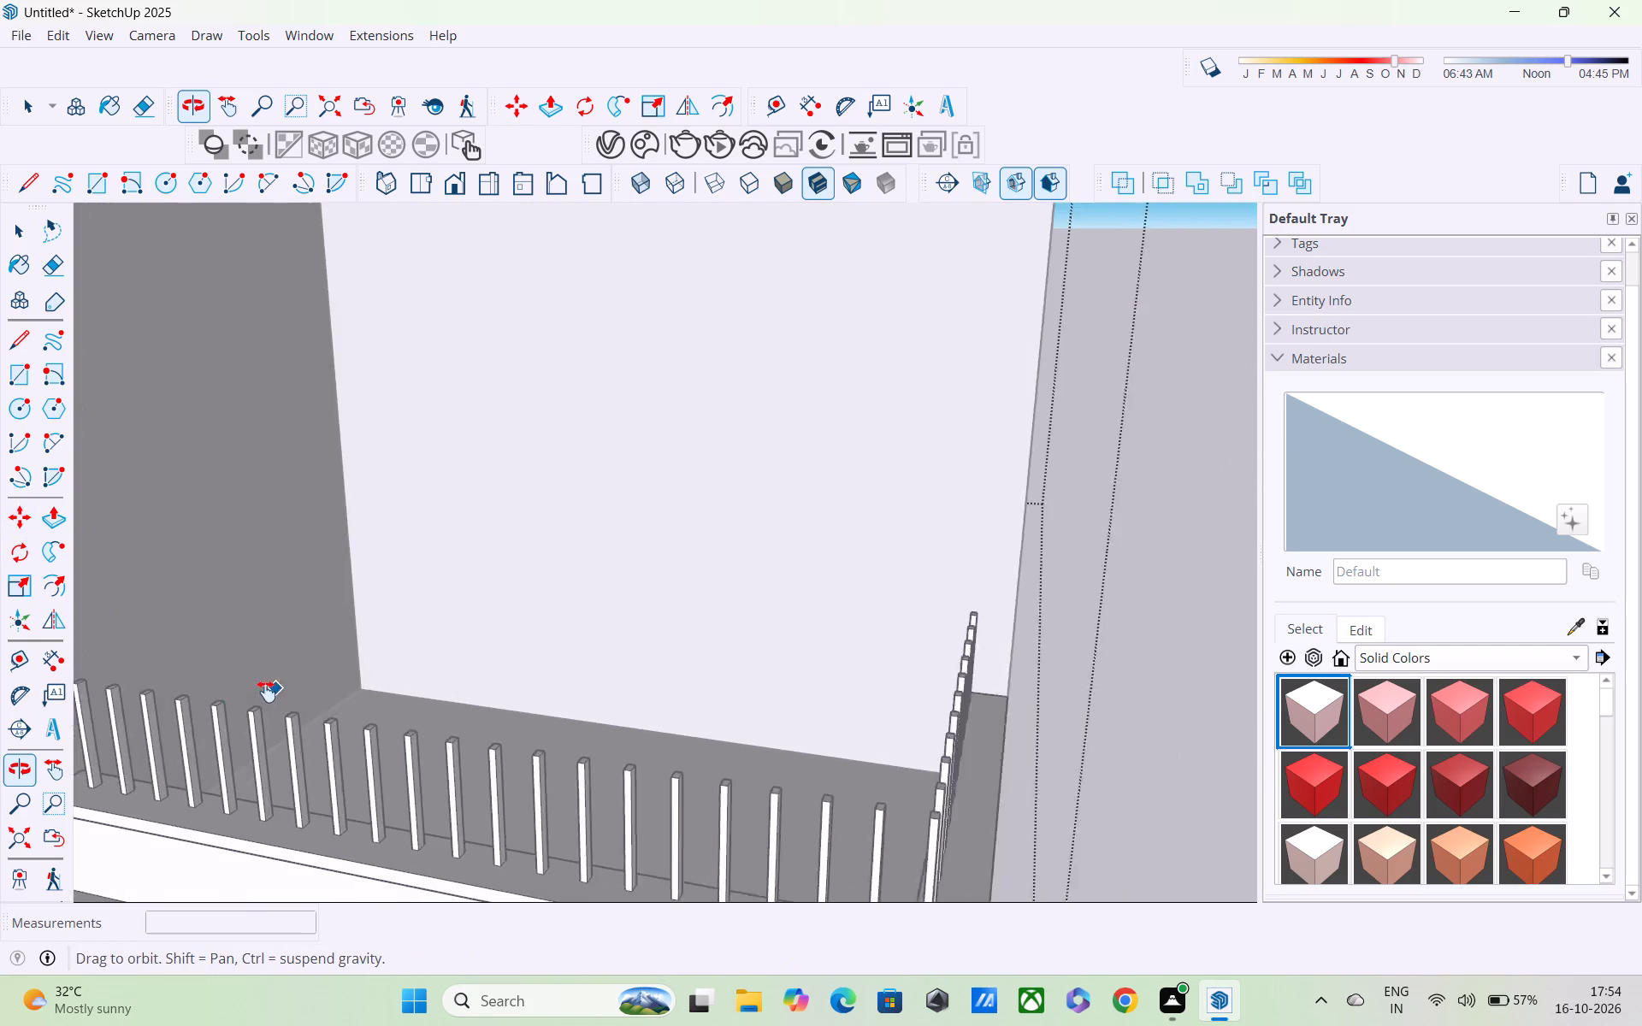
middle_click_drag(266, 692, 721, 652)
middle_click_drag(732, 653, 545, 652)
scroll(593, 659, "down", 7)
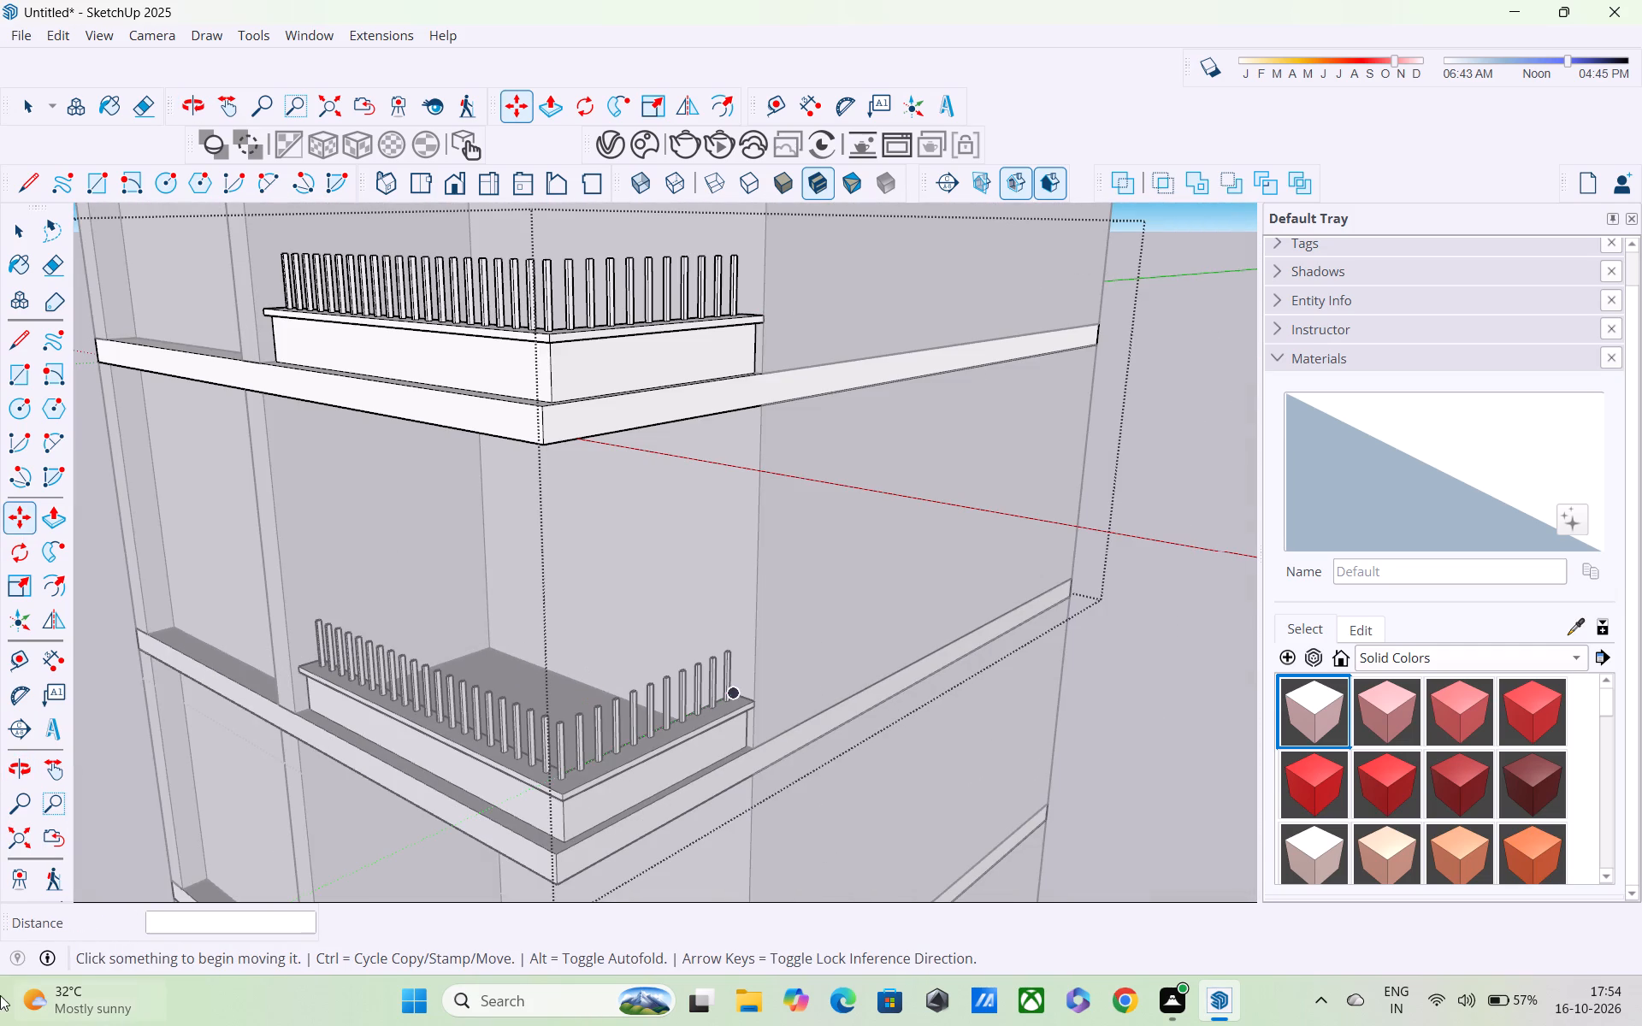
middle_click_drag(0, 995, 1, 961, "shift")
scroll(405, 905, "down", 2)
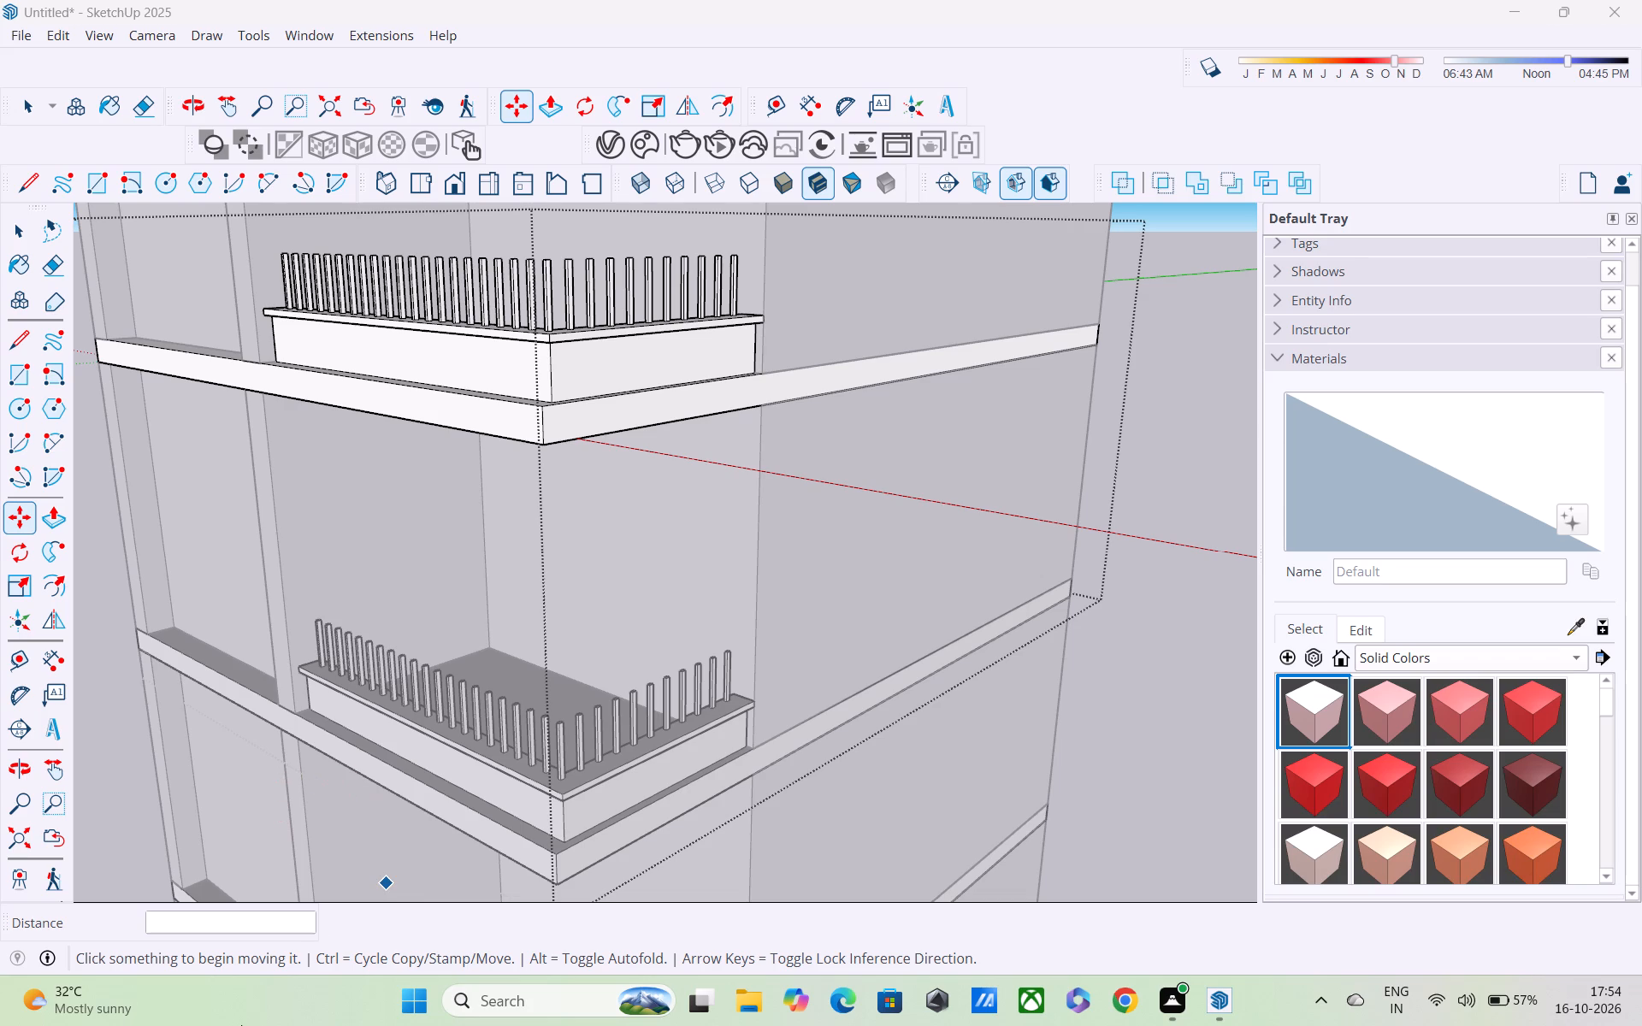
Draw a handrail profile rectangle about 3 5/16" by 1 5/8" on the wall face just above the long arm's end post.
middle_click_drag(489, 766, 222, 677)
scroll(489, 768, "down", 1)
scroll(401, 652, "up", 3)
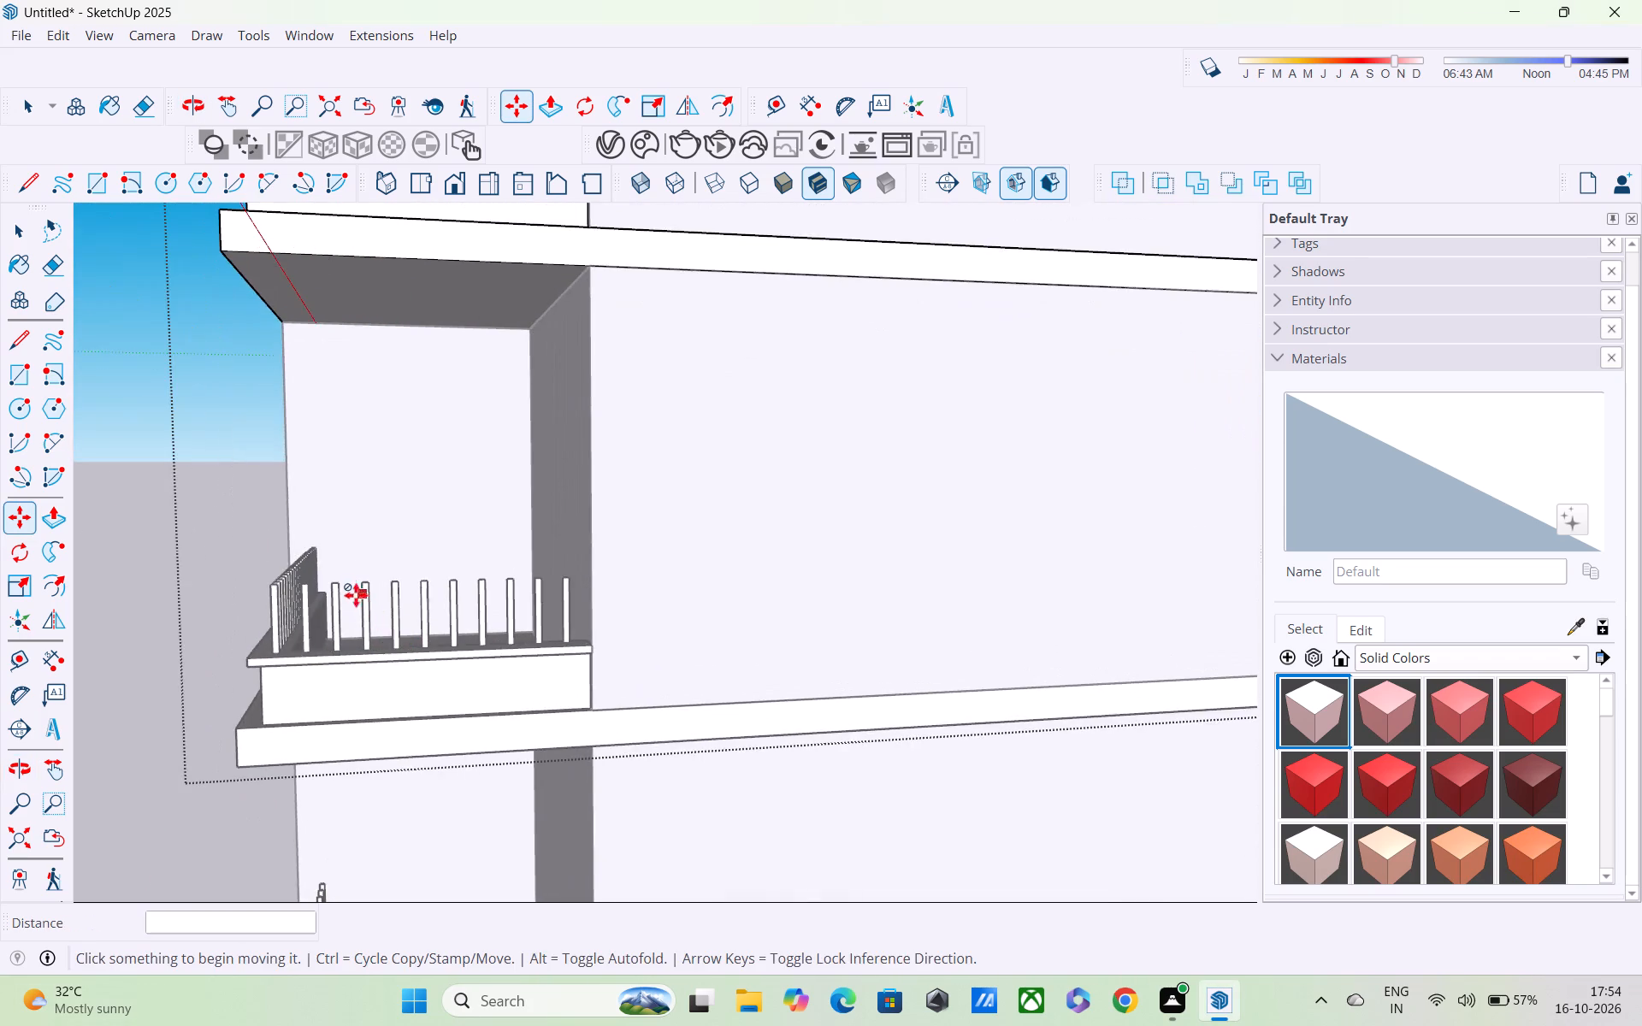
middle_click_drag(356, 593, 432, 821)
scroll(392, 787, "up", 10)
middle_click_drag(364, 752, 389, 677)
scroll(389, 677, "up", 6, "shift")
key("r")
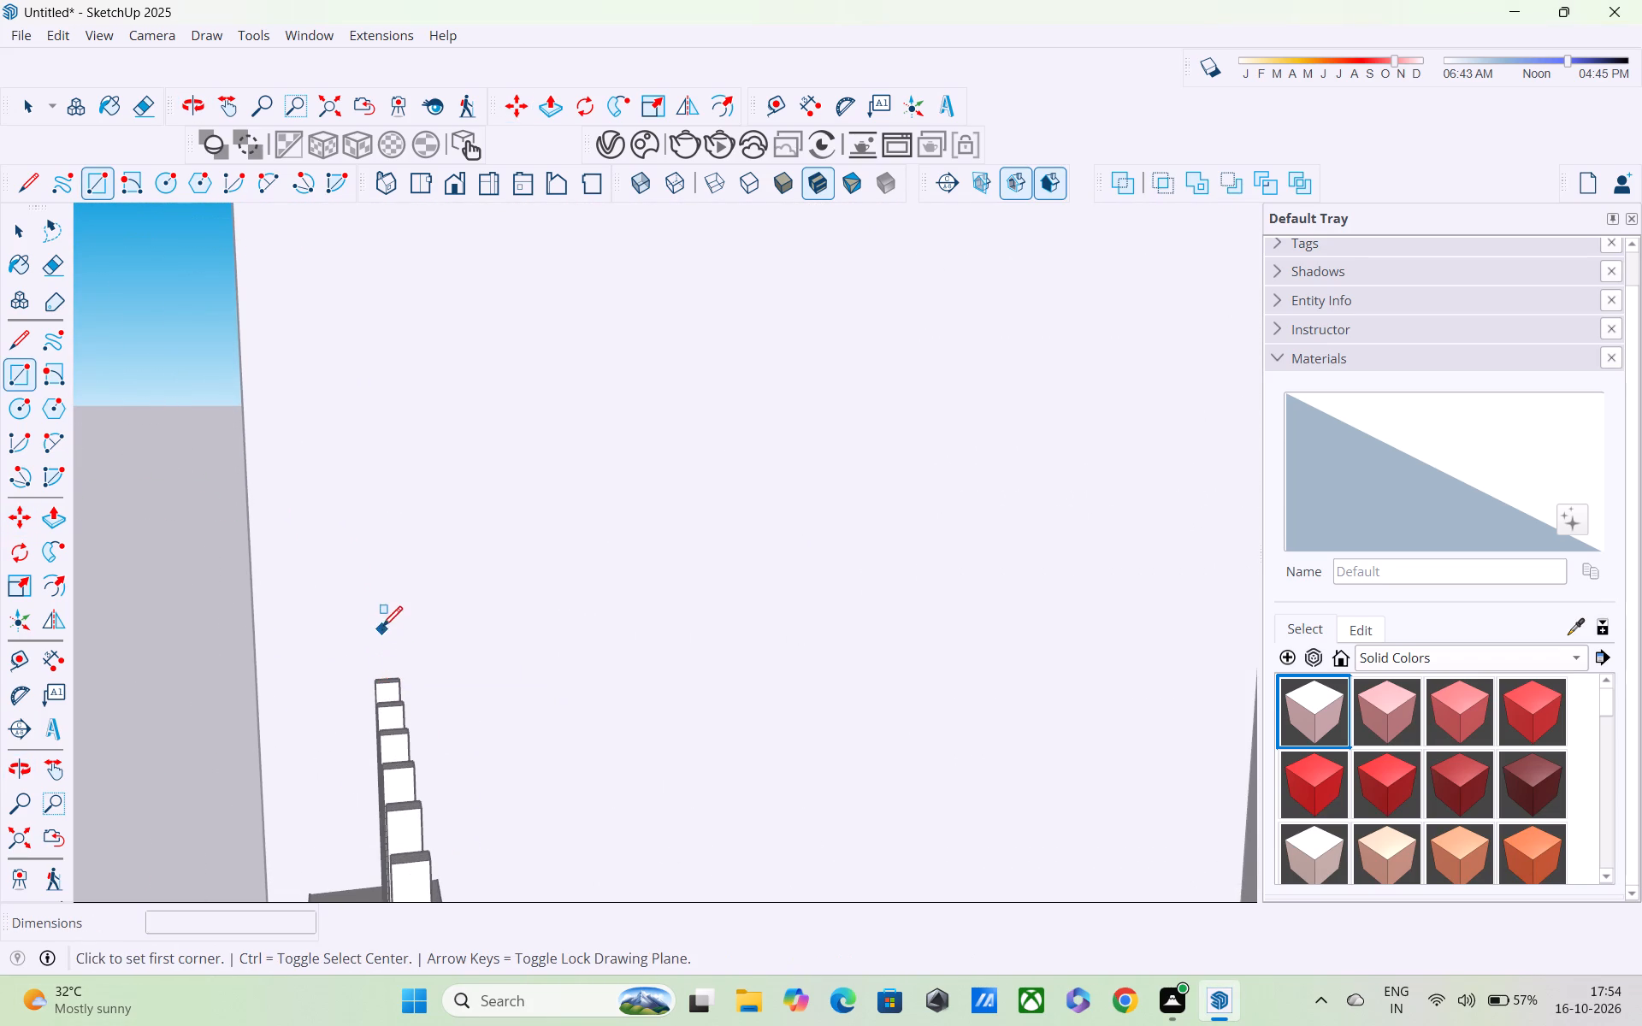
scroll(382, 628, "up", 4)
left_click(355, 666)
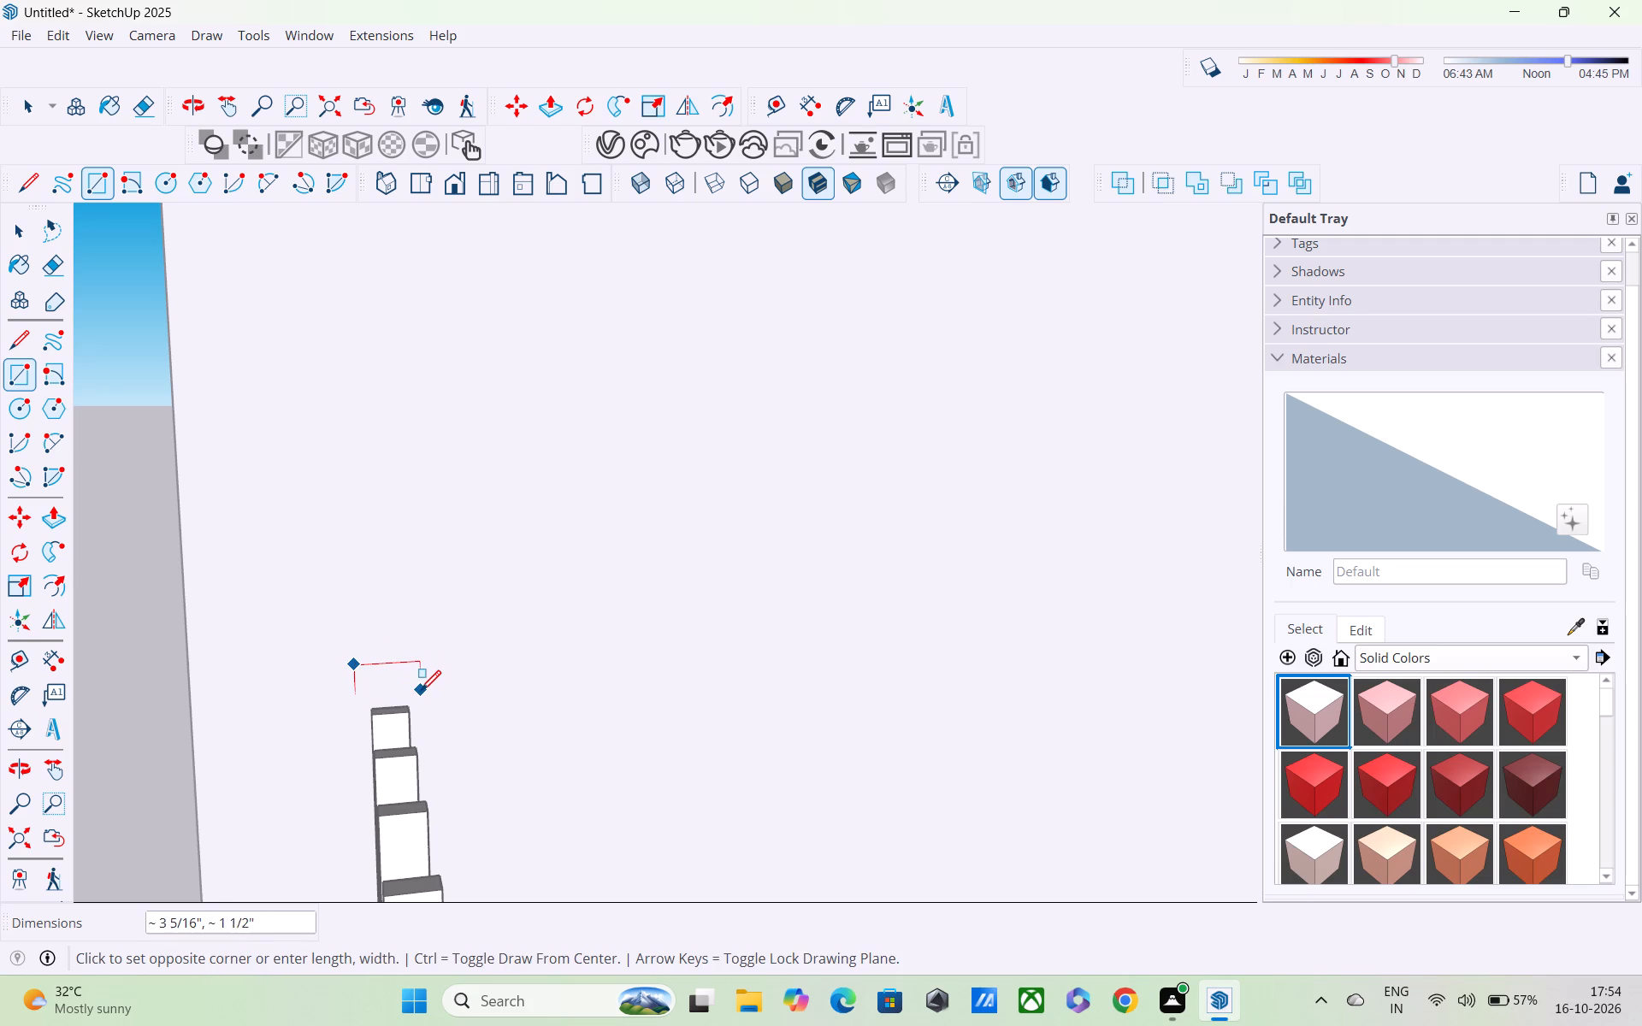
left_click(421, 693)
Extrude the handrail profile about 11' 5 15/16" over the long arm's posts to the outer parapet corner.
key("p")
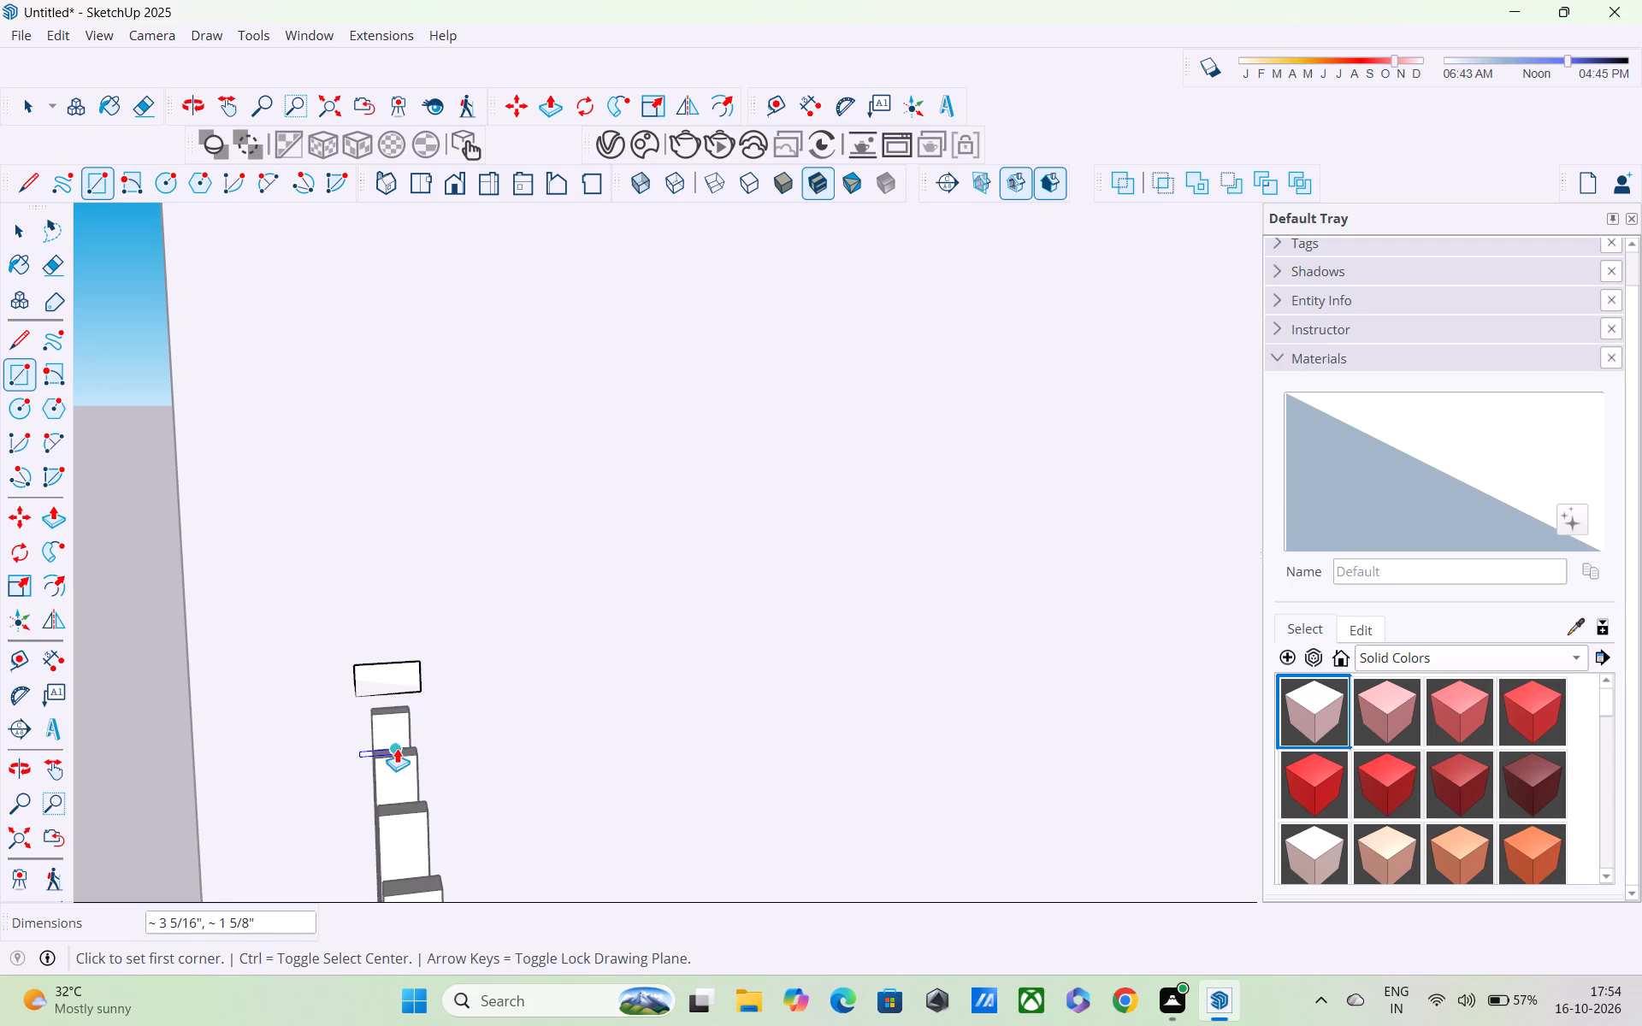
left_click(391, 675)
scroll(393, 740, "down", 12)
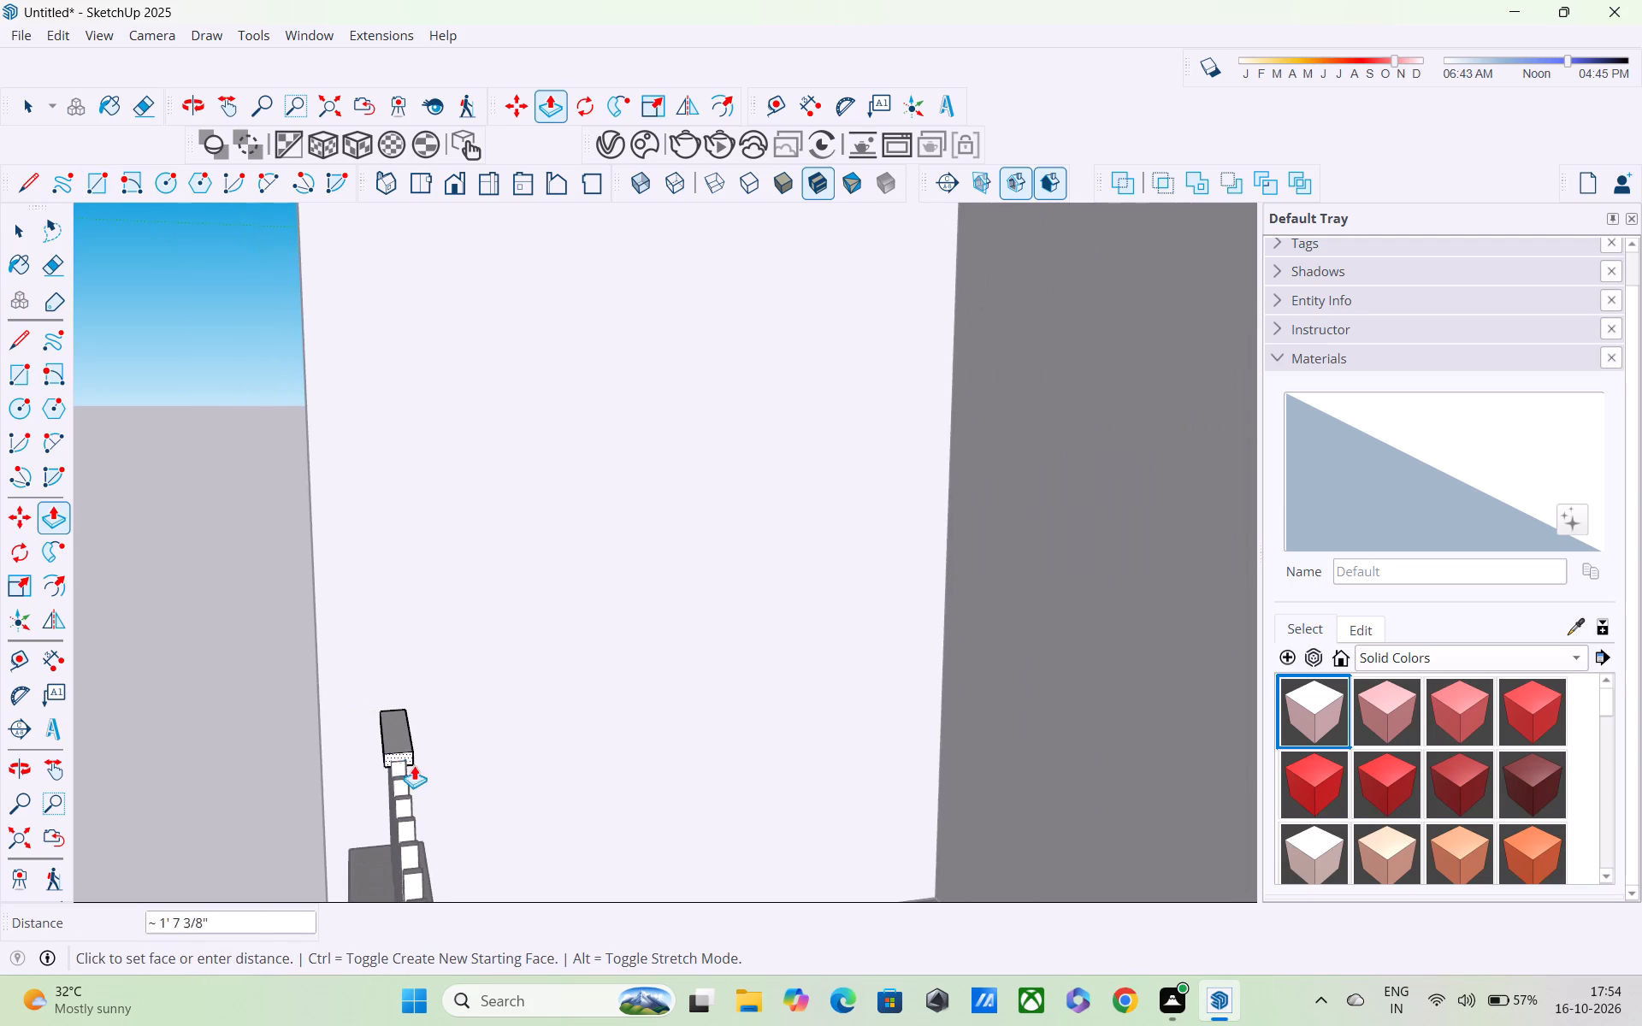
scroll(422, 823, "down", 1)
middle_click_drag(426, 898, 642, 785)
scroll(642, 785, "down", 5)
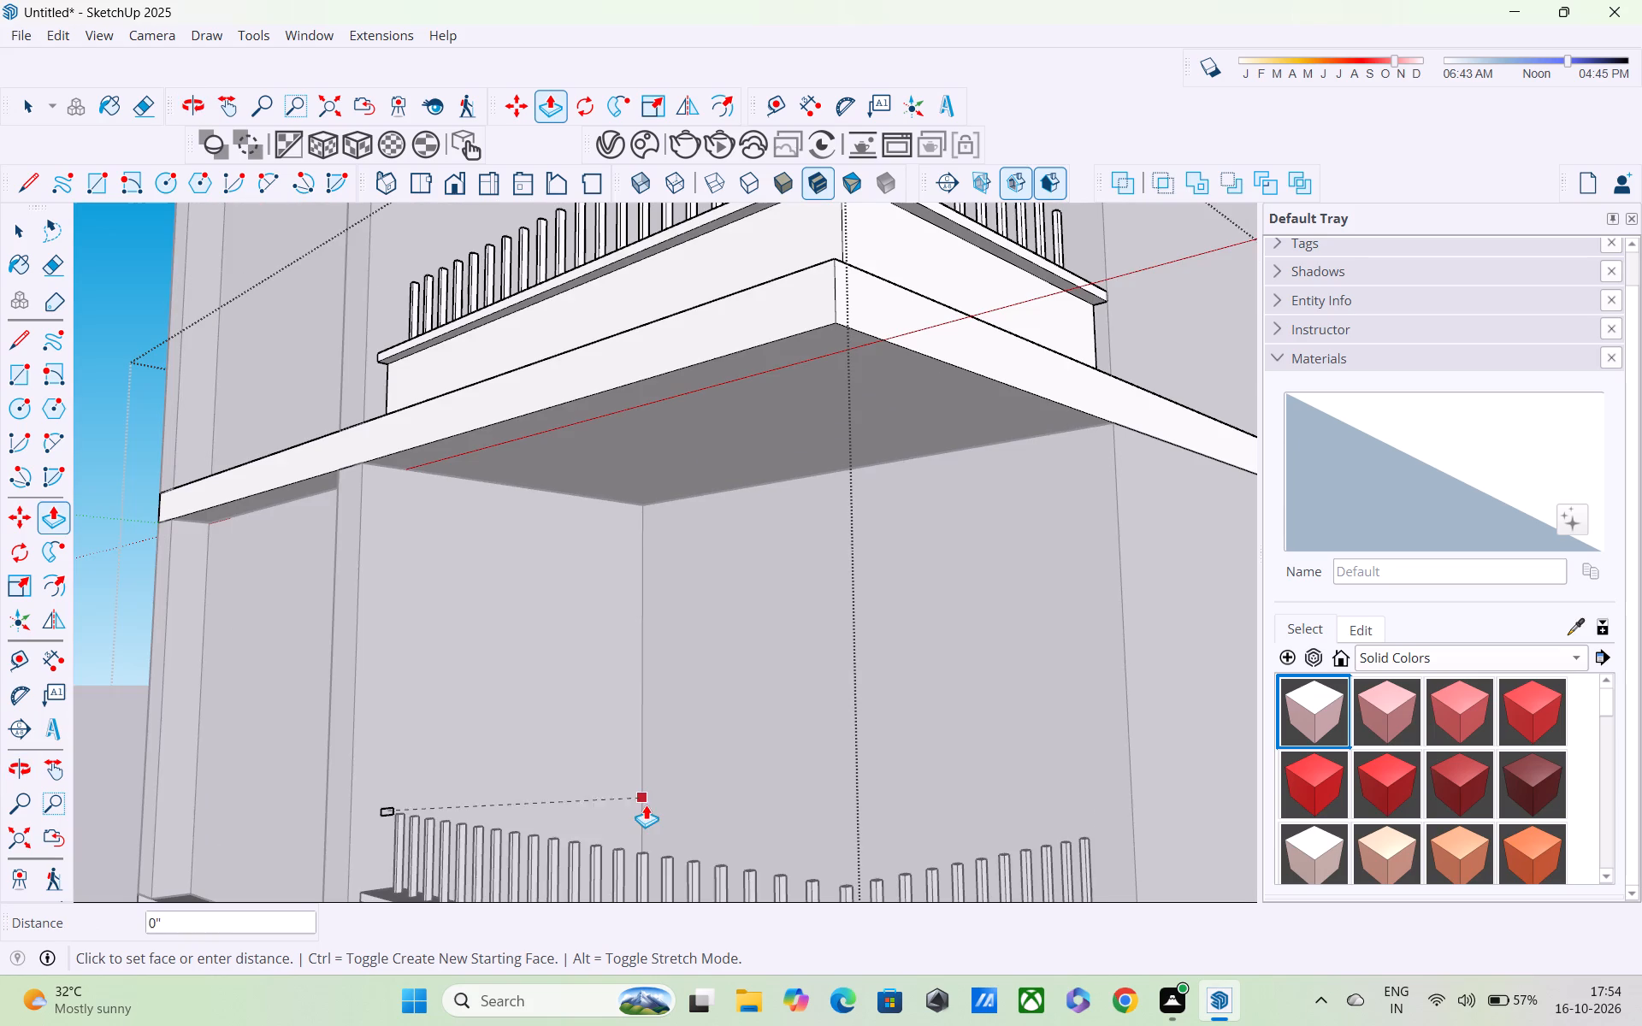
left_click(853, 887)
Draw a vertical line about 1 5/8" long across the handrail's inner side face near the corner, marking off the short arm's rail section.
middle_click_drag(878, 870, 631, 799)
middle_click_drag(629, 769, 632, 805)
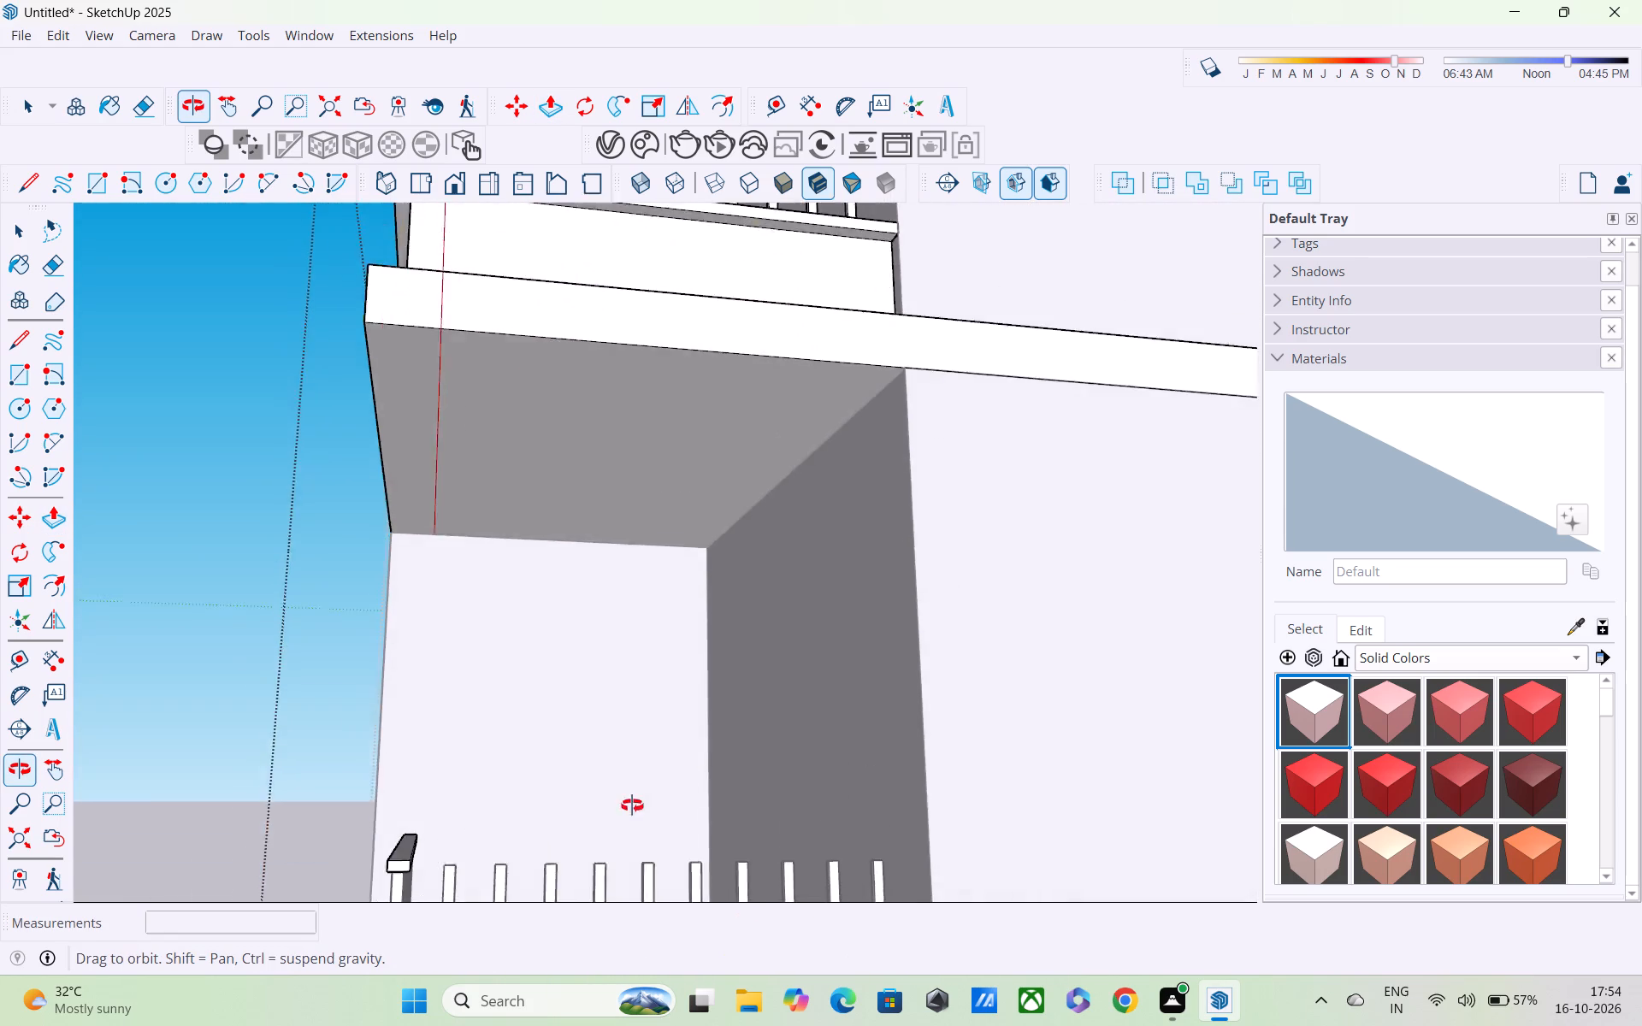
middle_click_drag(632, 805, 783, 748)
scroll(794, 755, "up", 3)
middle_click_drag(804, 769, 804, 776)
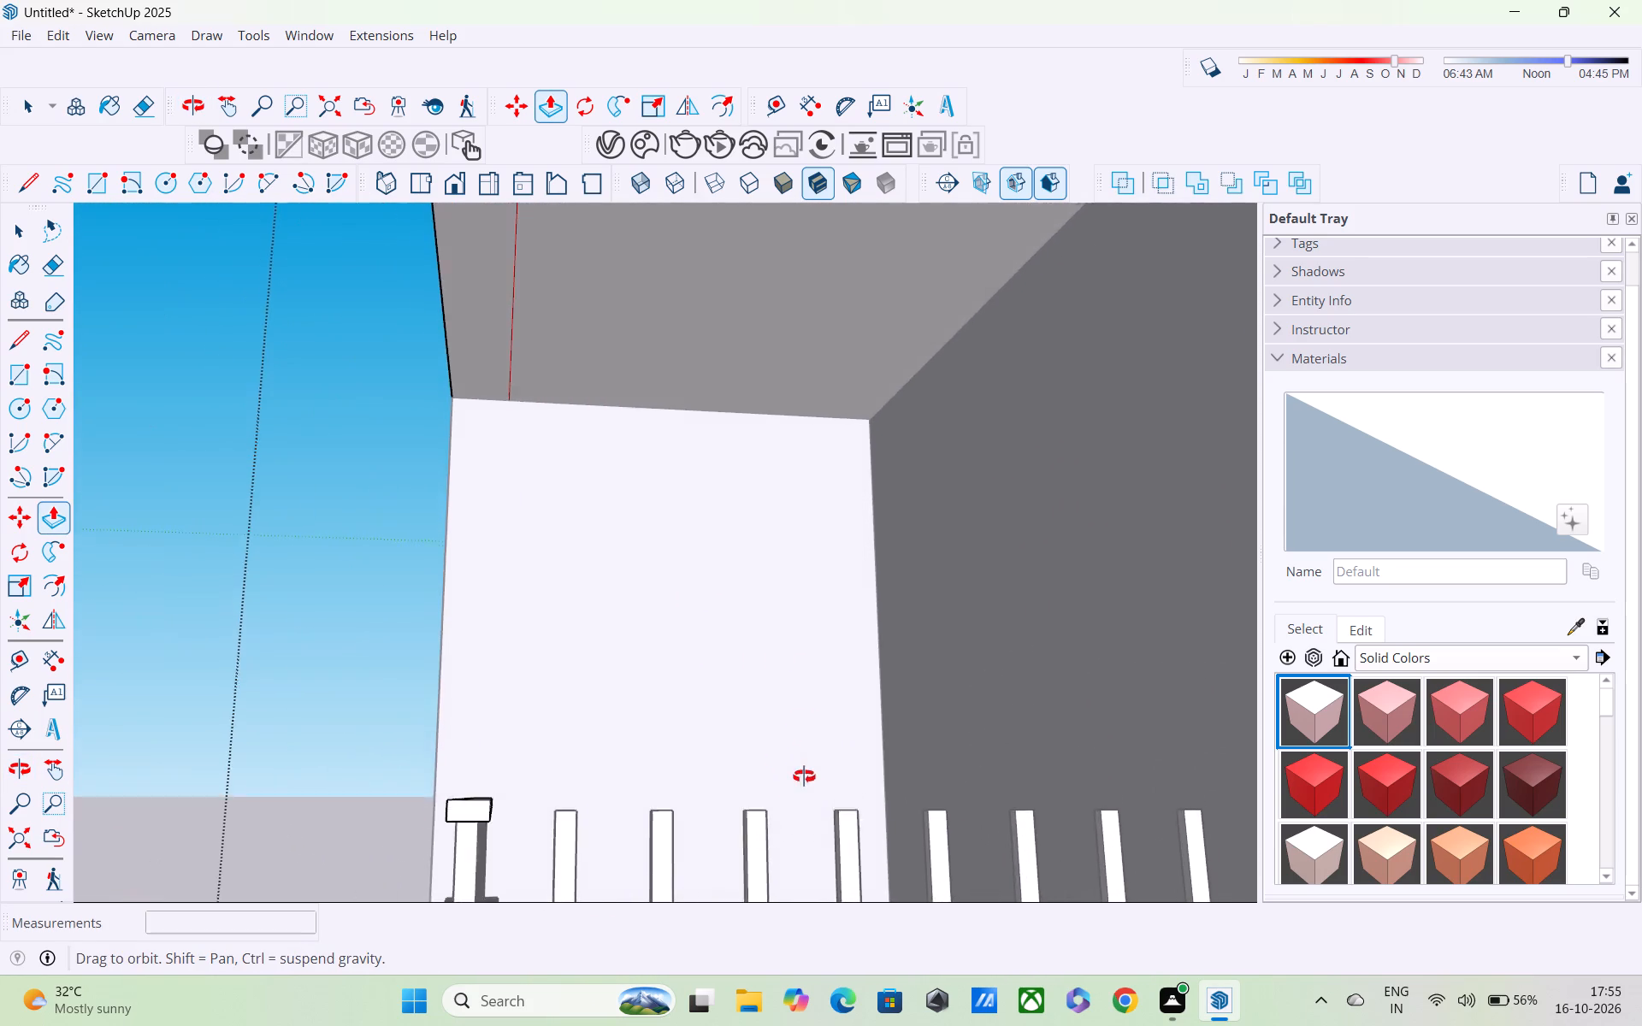
middle_click_drag(804, 776, 1144, 684)
scroll(1138, 673, "down", 7)
middle_click_drag(1133, 671, 728, 767)
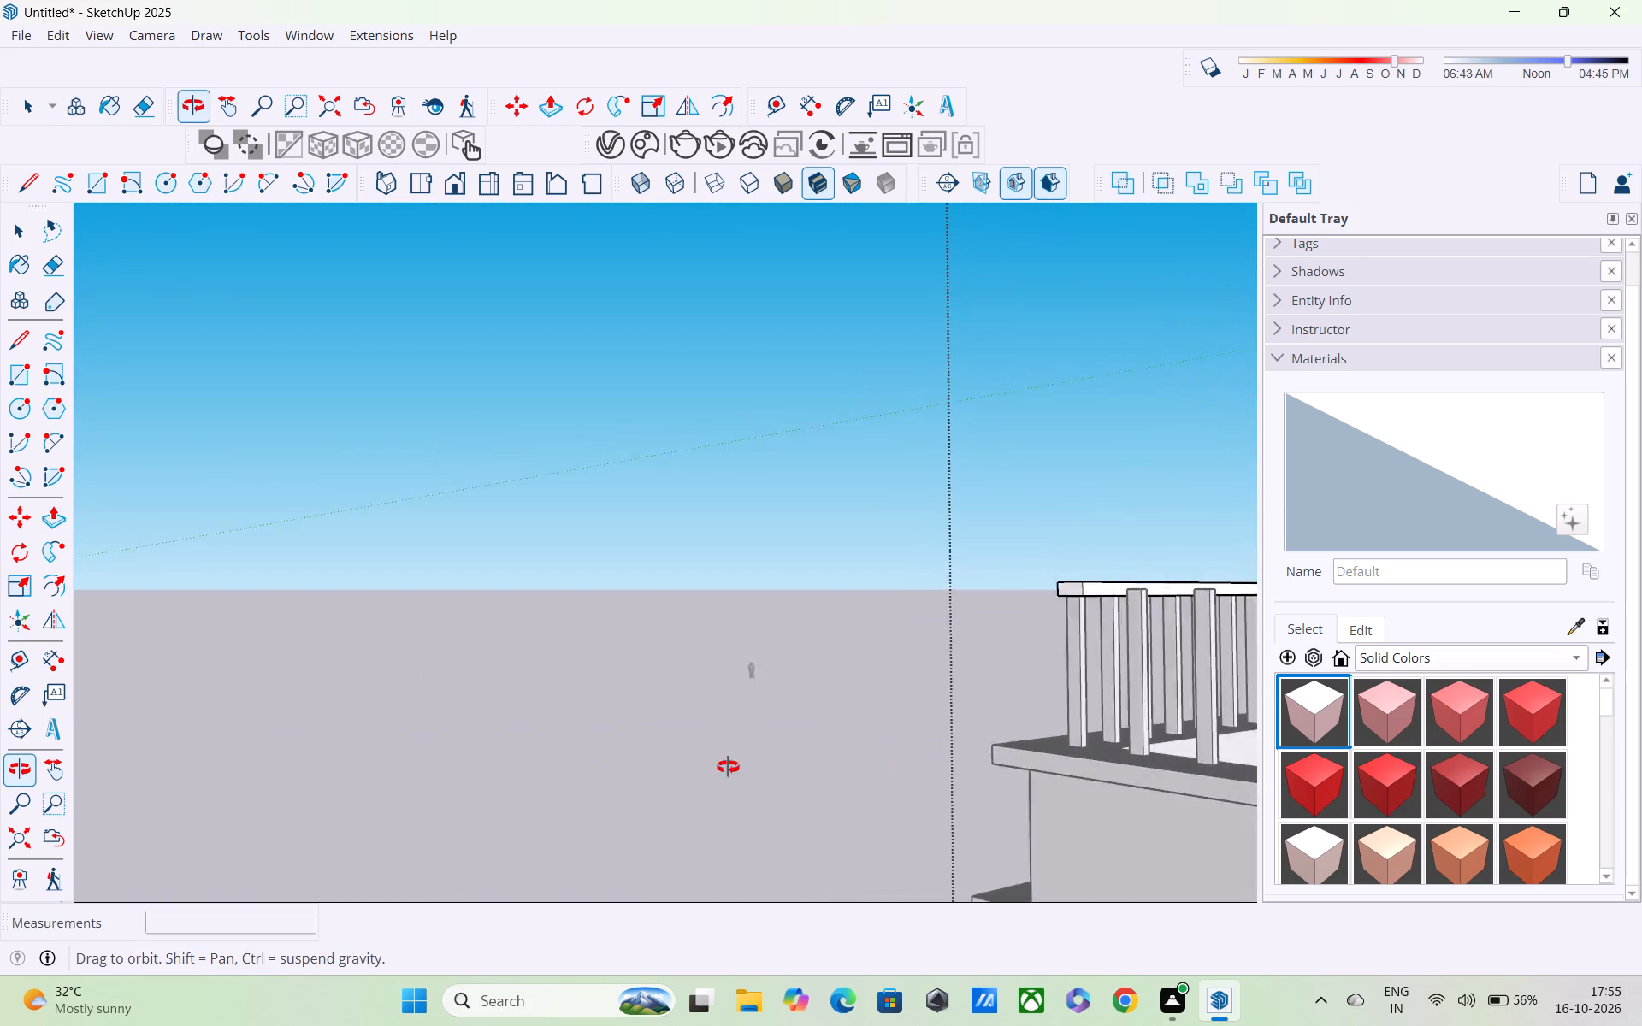
middle_click_drag(728, 767, 702, 758)
scroll(702, 758, "up", 1)
scroll(707, 748, "down", 5)
middle_click_drag(960, 694, 797, 746)
scroll(946, 706, "up", 5)
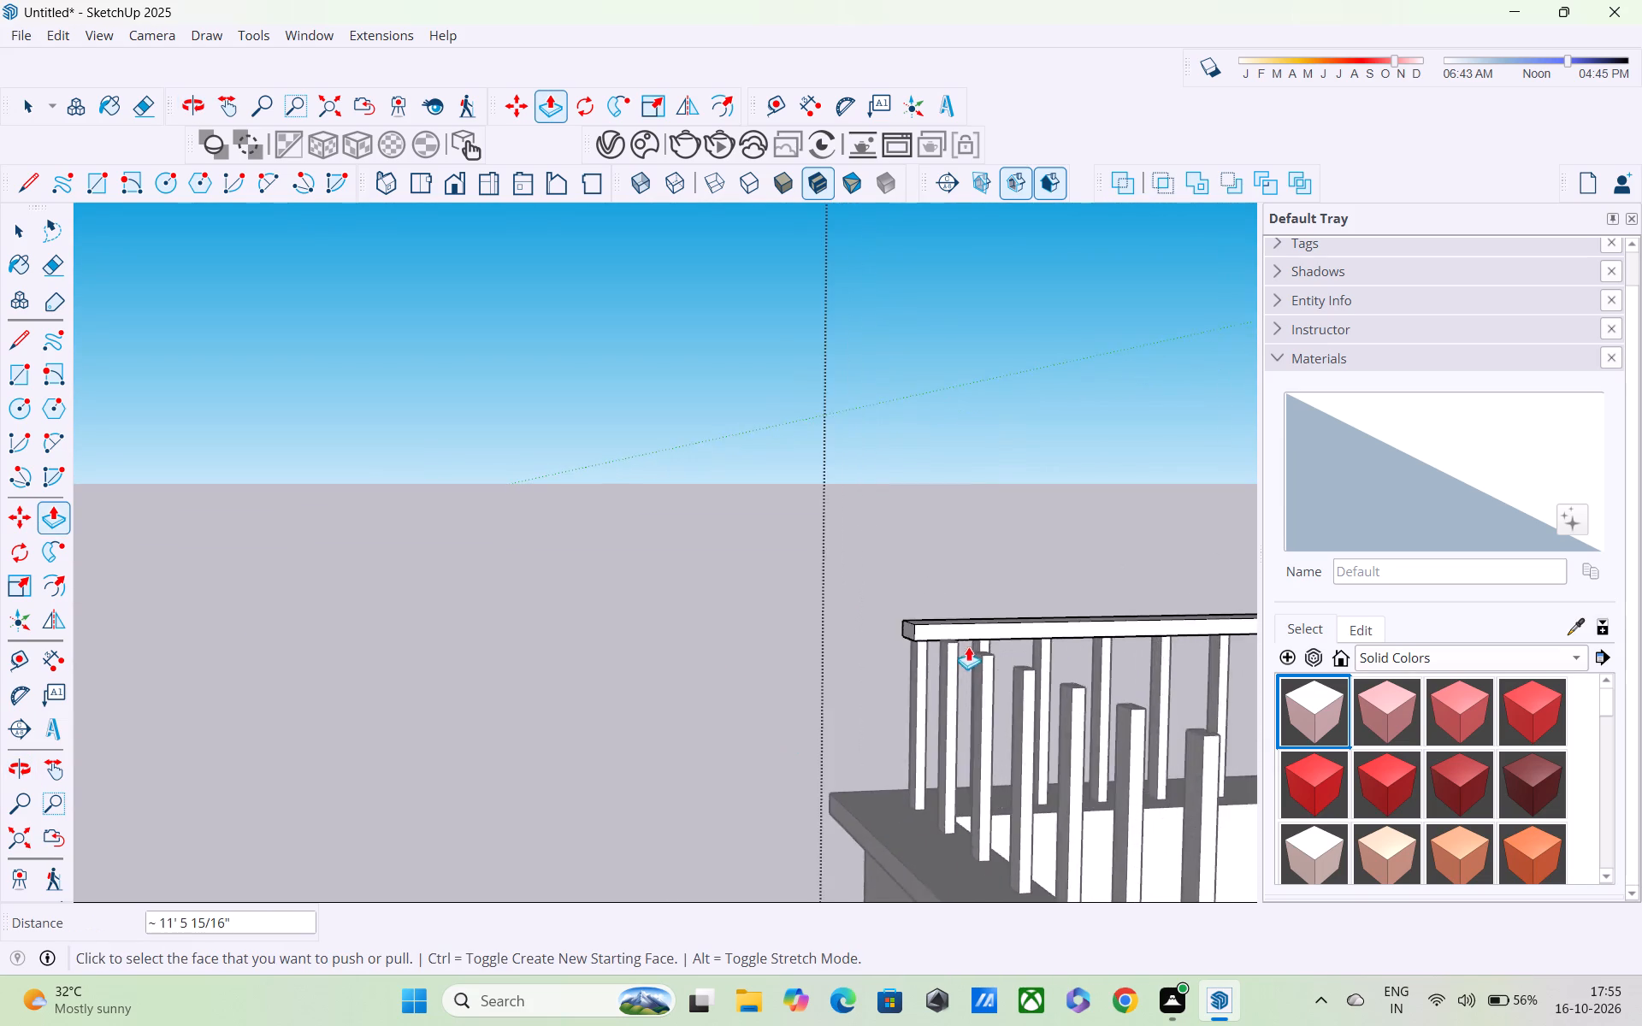
scroll(968, 646, "up", 4)
key("l")
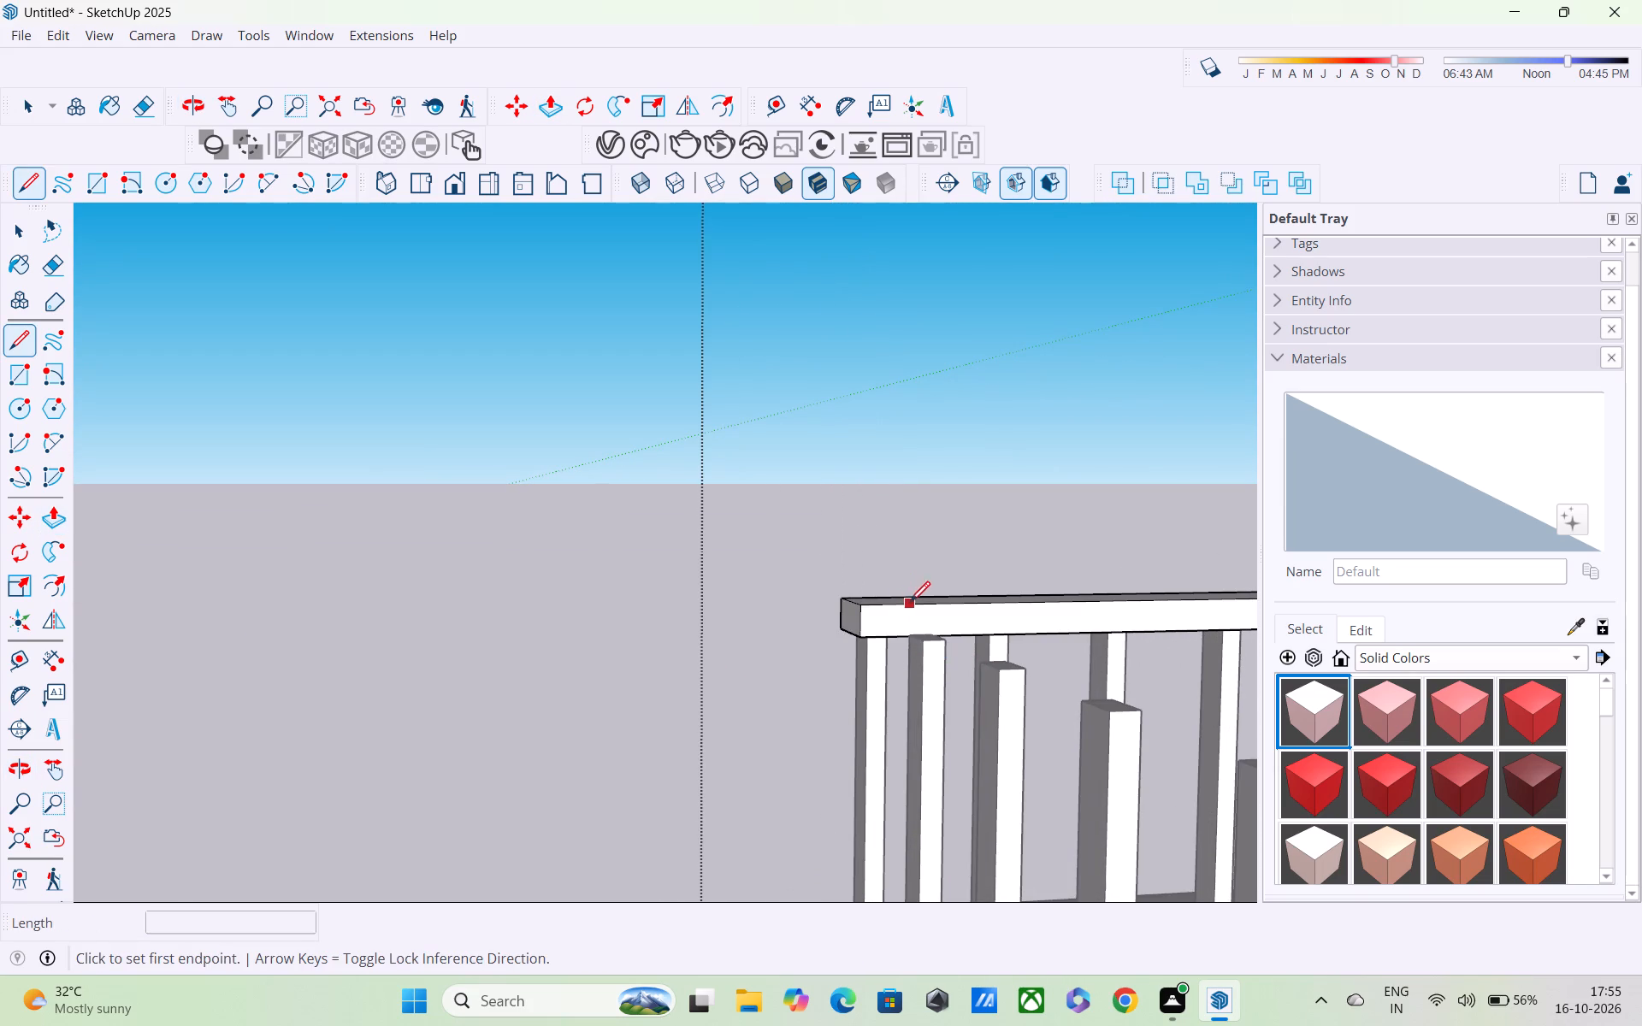
left_click(918, 609)
middle_click_drag(929, 640, 908, 719)
scroll(908, 684, "up", 6)
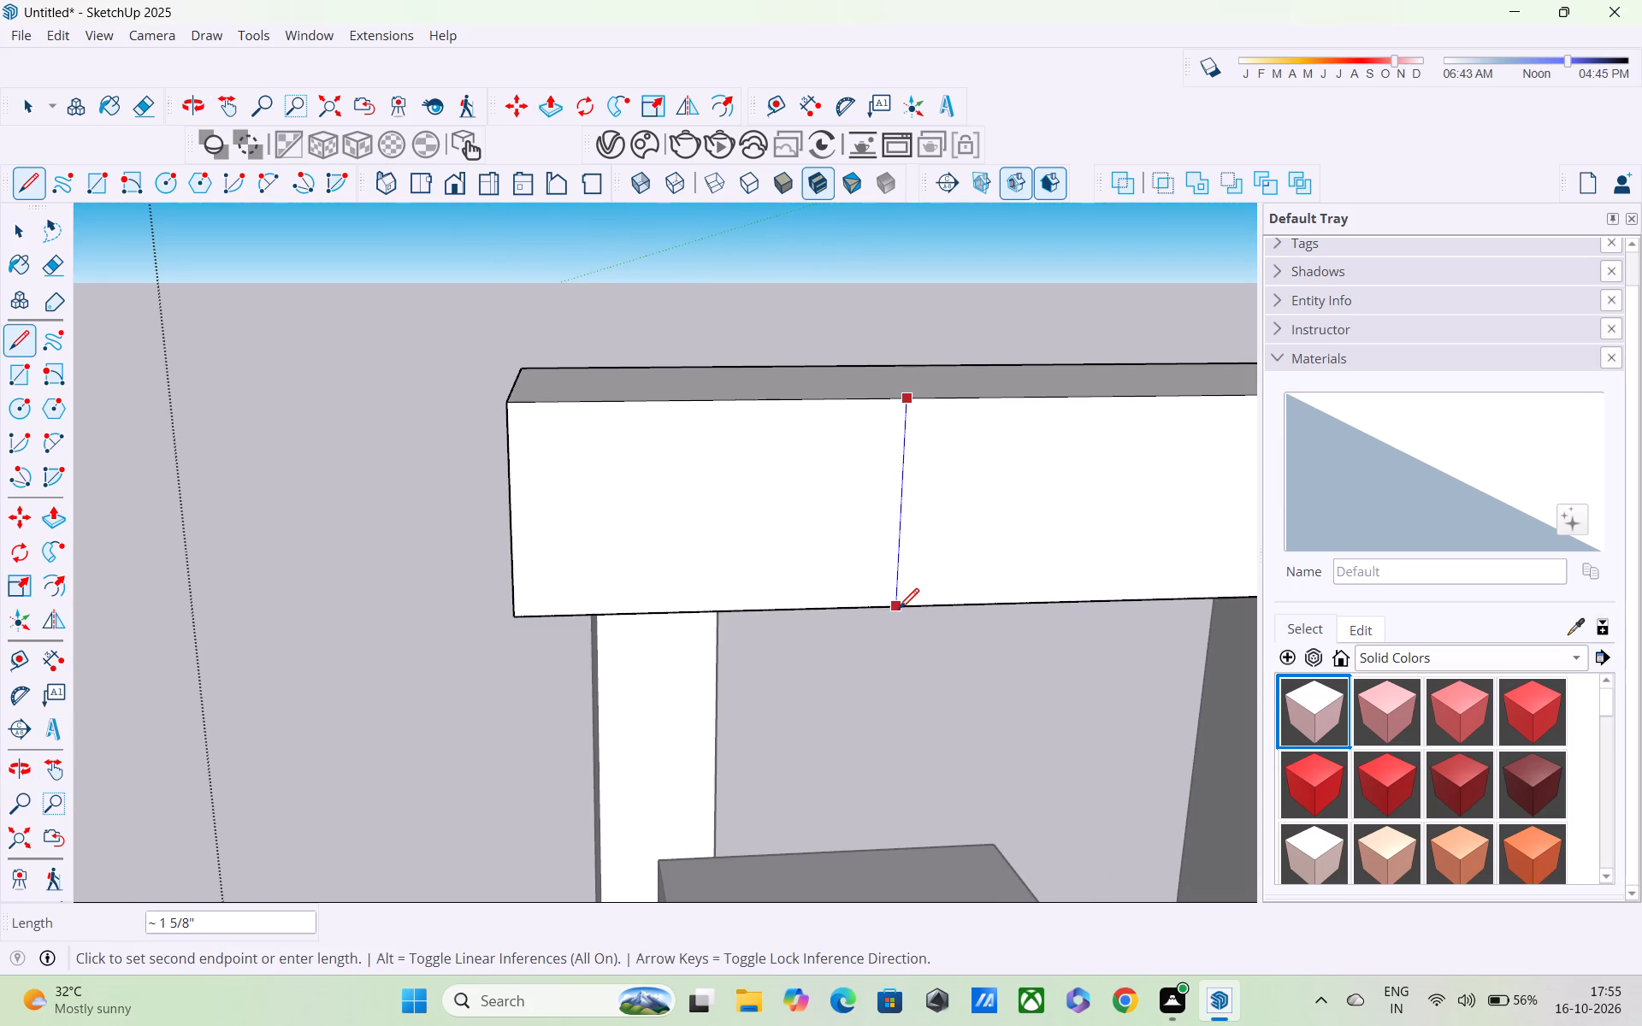
left_click(899, 610)
Extrude the marked-off end face about 6' 8 7/8" over the short arm's posts to the wall.
key("p")
left_click(851, 541)
scroll(865, 626, "down", 2)
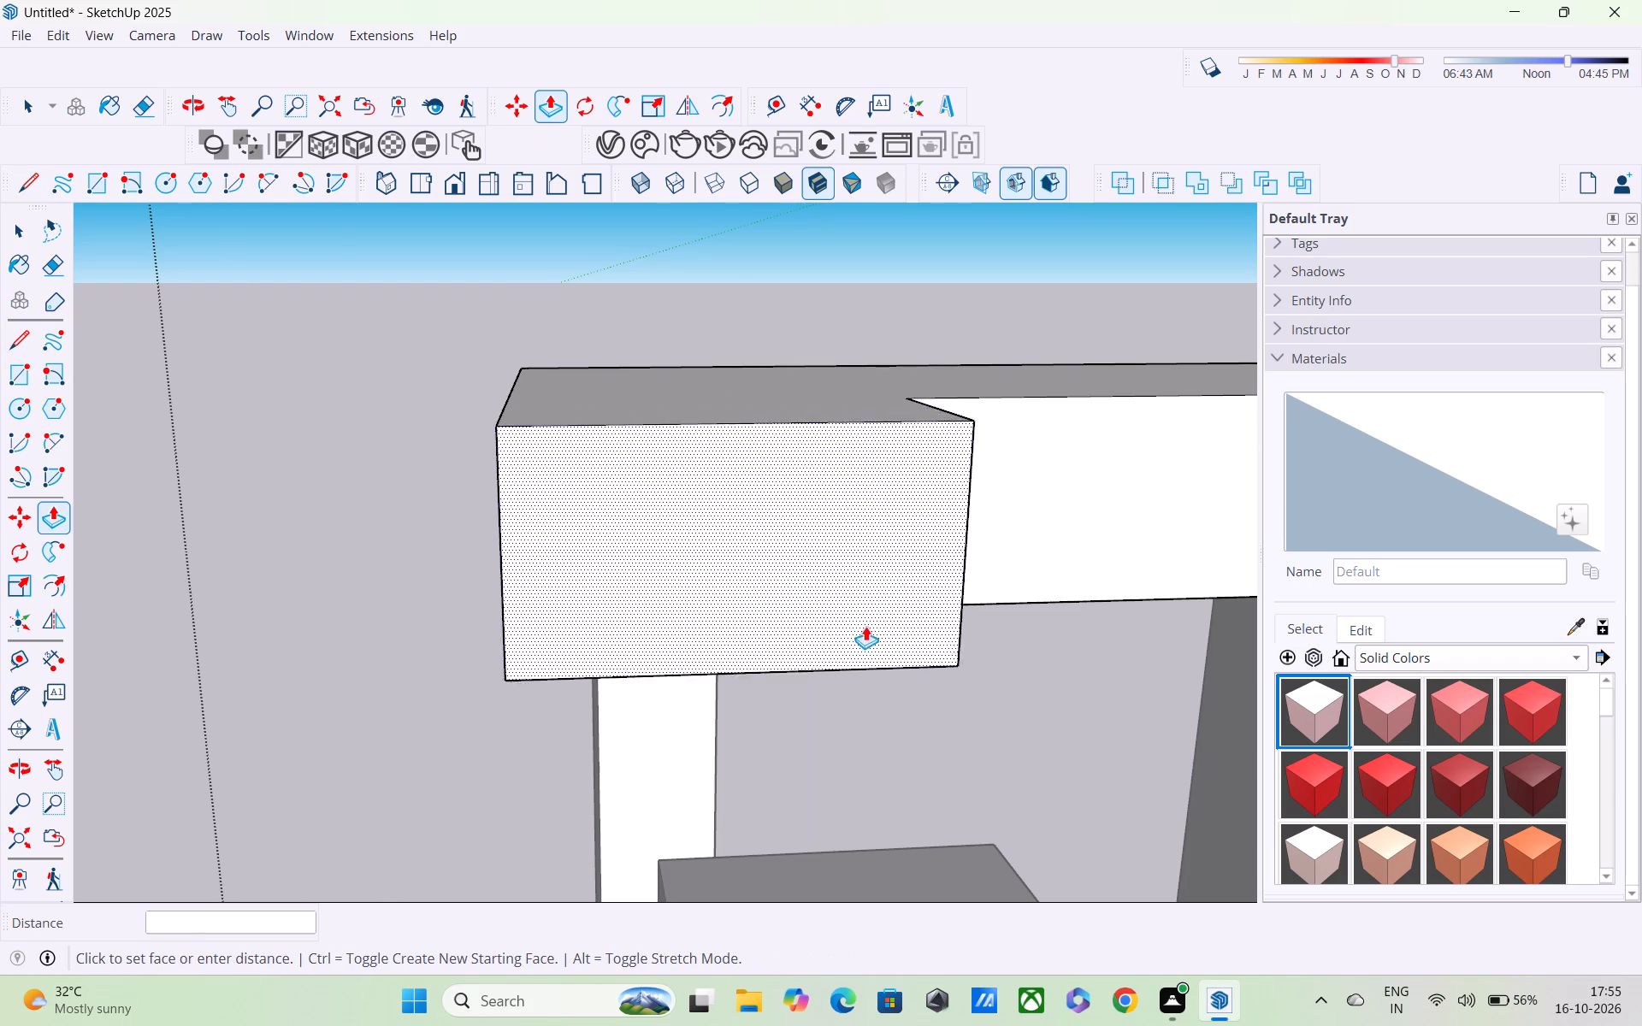
scroll(865, 626, "down", 19)
scroll(959, 757, "down", 20)
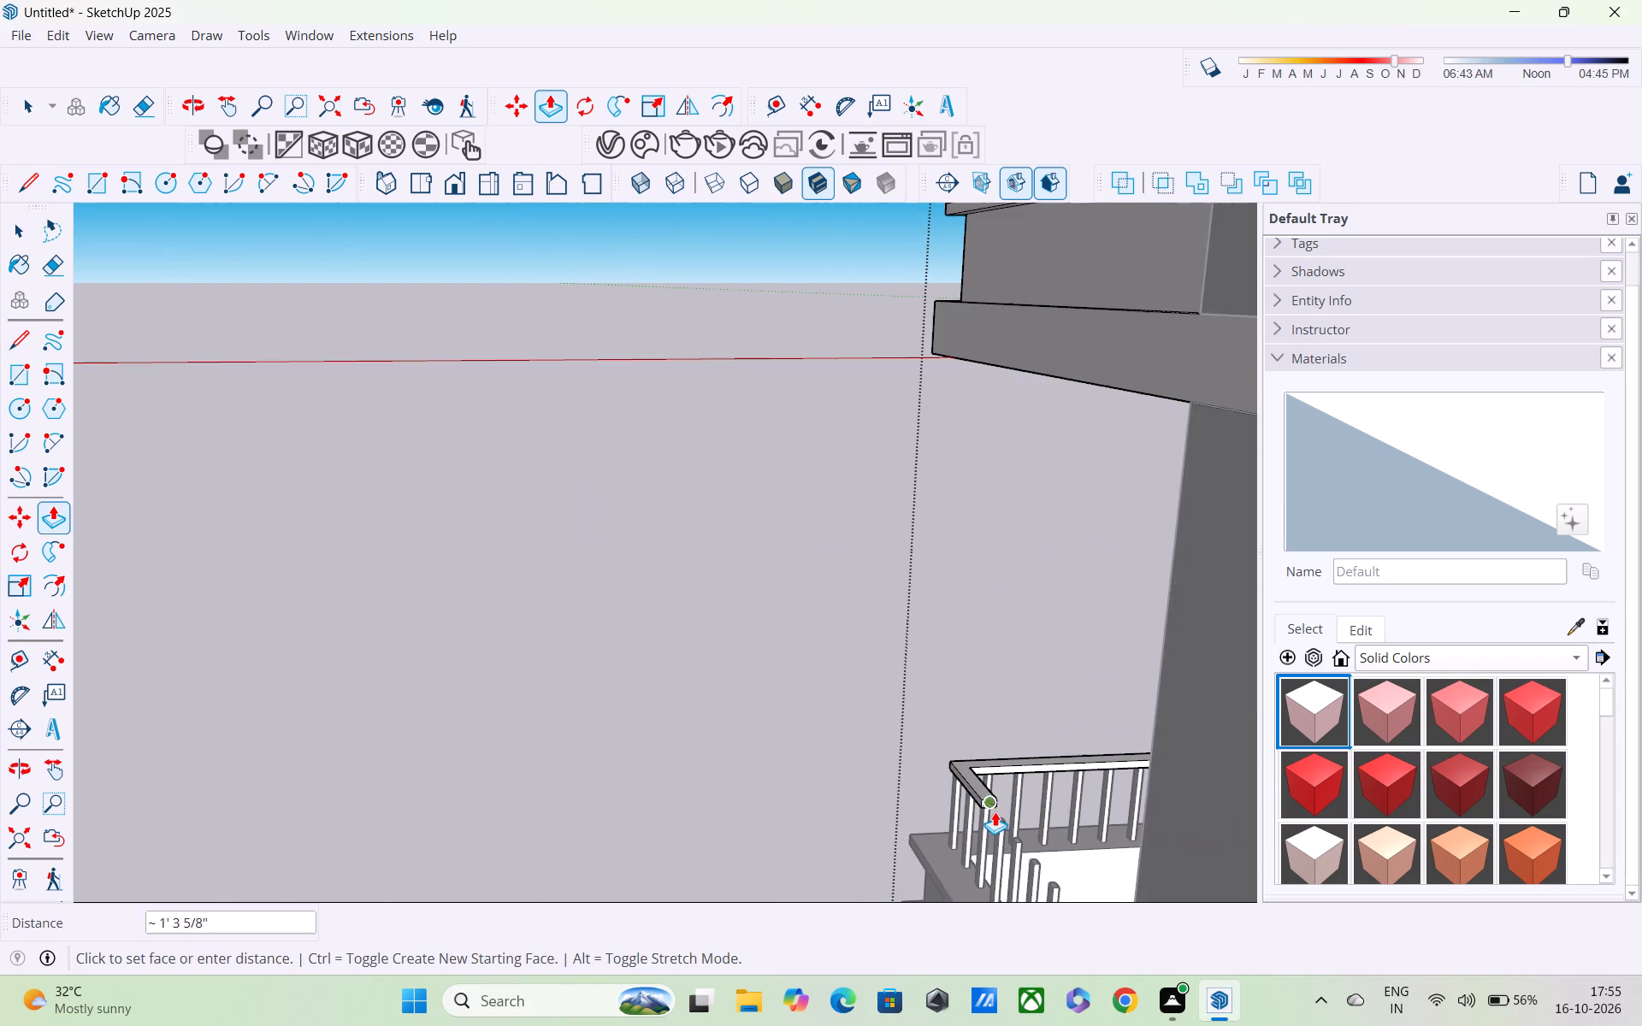
middle_click_drag(996, 811, 933, 616, "shift")
scroll(933, 616, "up", 1, "shift")
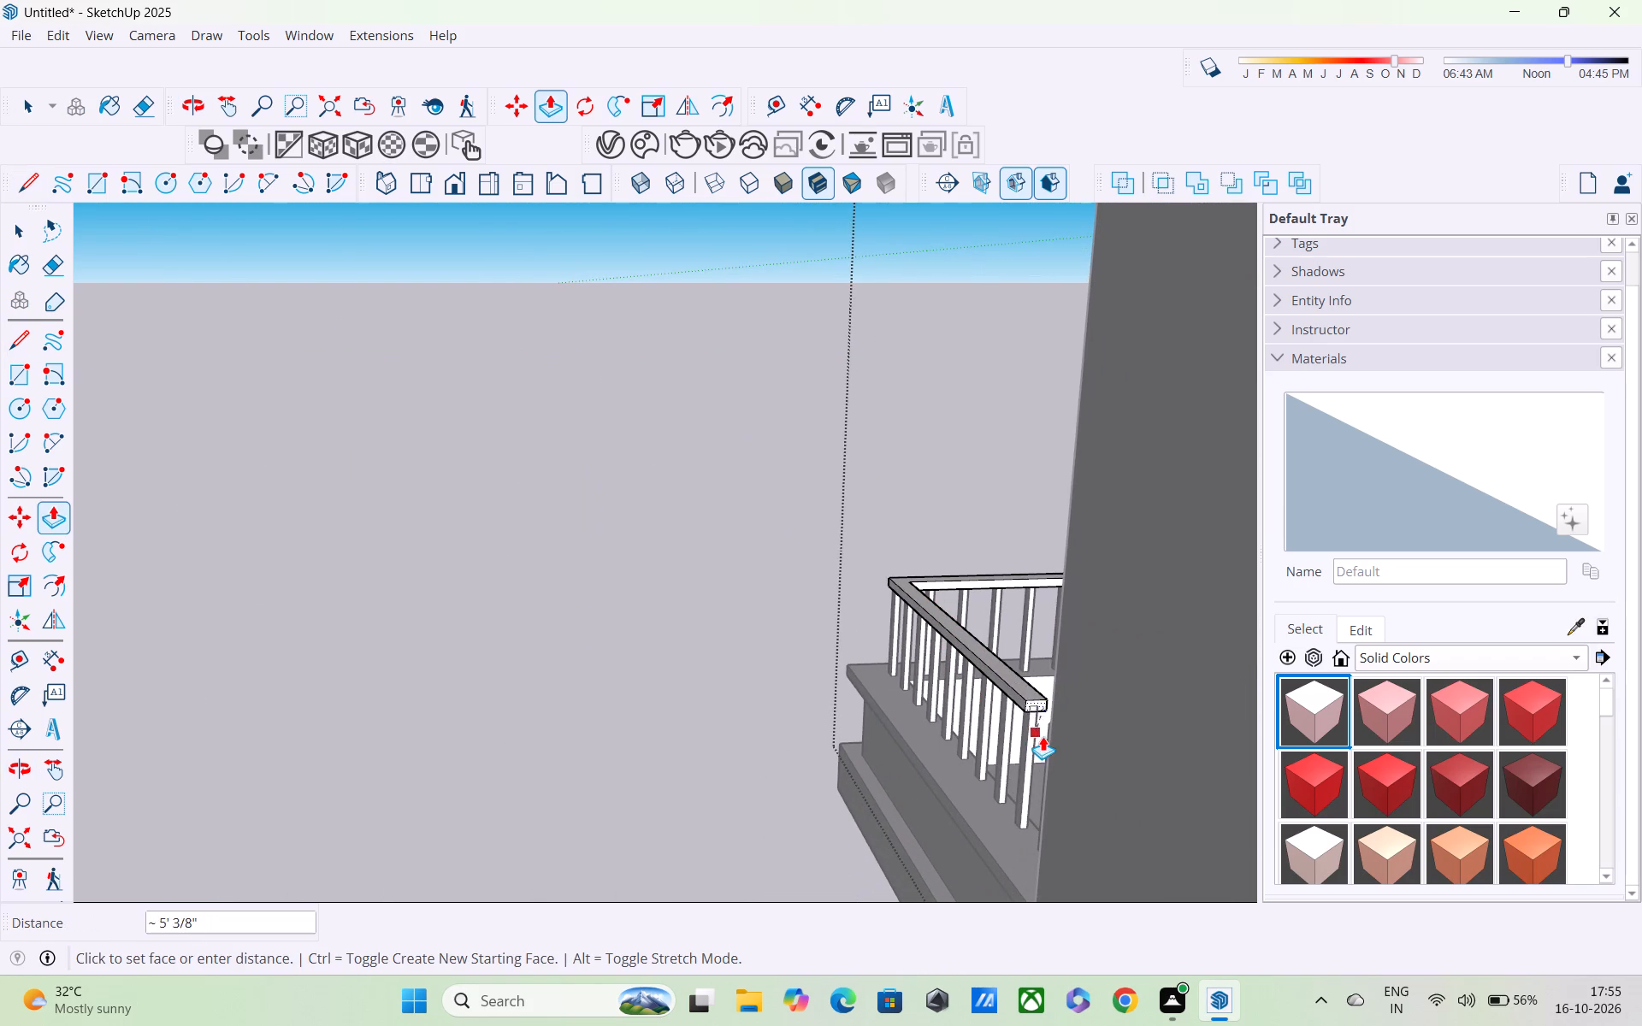
left_click(1051, 743)
Examine the new L-shaped handrail and compare the balcony railings across the building's storeys, including the topmost balcony's posts.
middle_click_drag(1075, 761, 1444, 775)
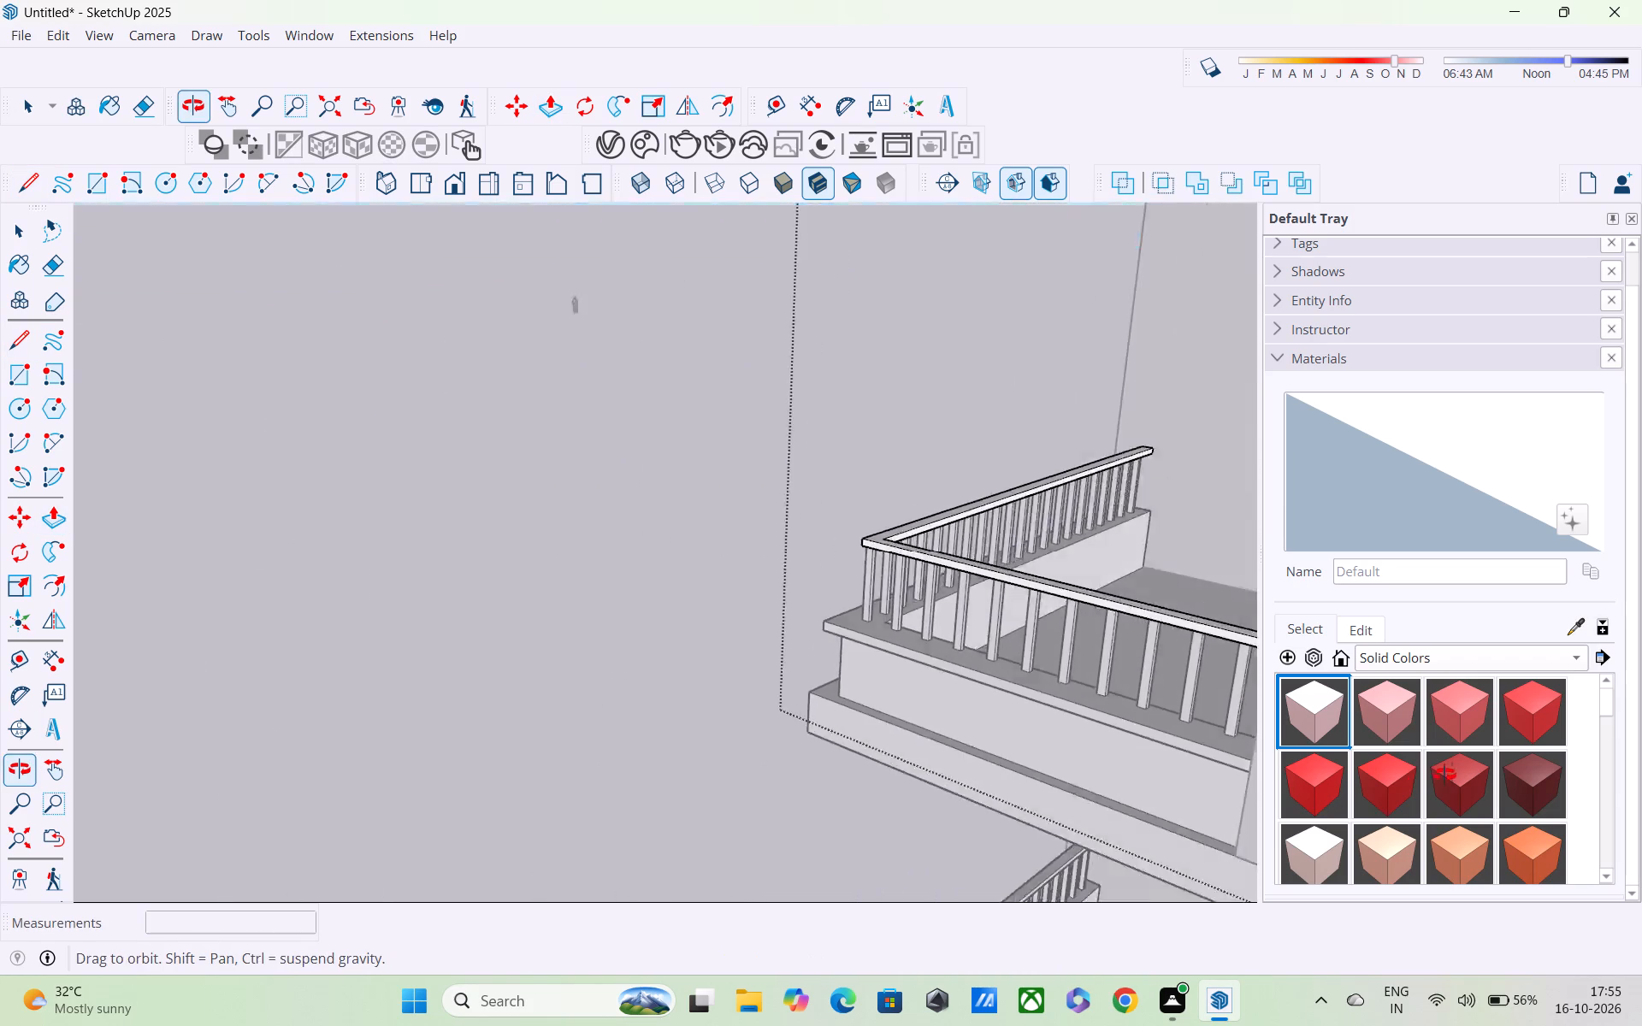
middle_click_drag(1444, 775, 1452, 772)
scroll(1309, 730, "down", 5)
middle_click_drag(985, 746, 782, 674, "shift")
scroll(777, 673, "down", 4)
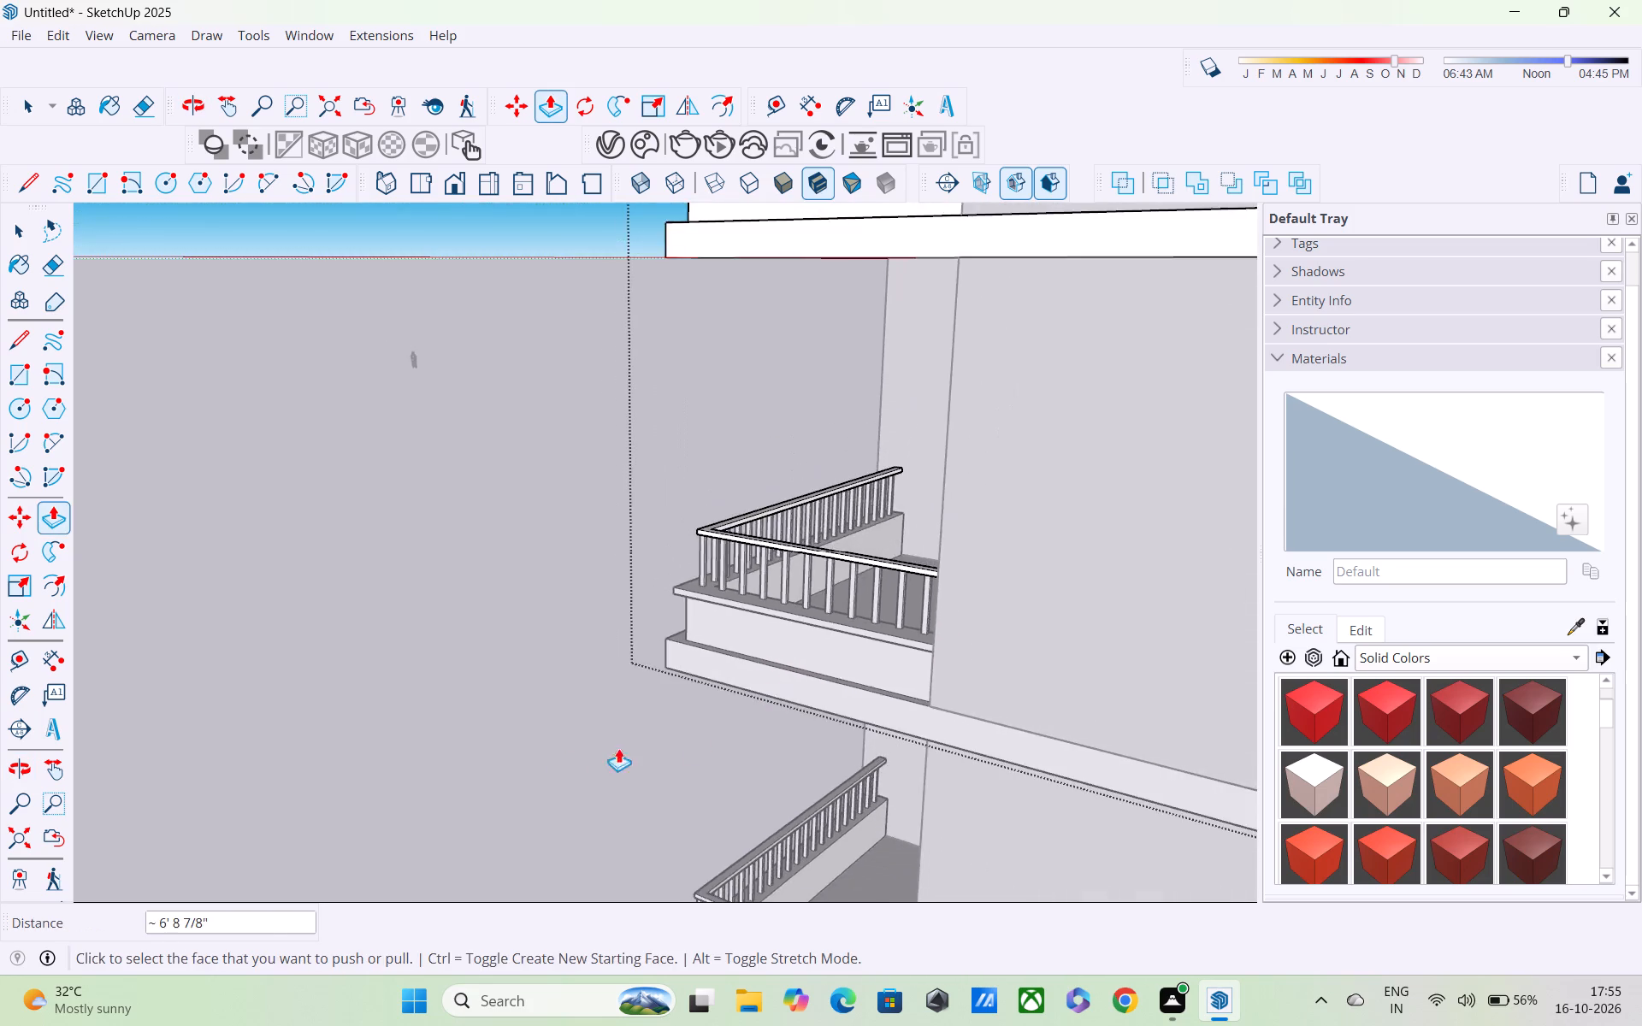
middle_click_drag(548, 753, 633, 662)
scroll(622, 654, "up", 1)
scroll(603, 649, "down", 6)
middle_click_drag(618, 659, 752, 678)
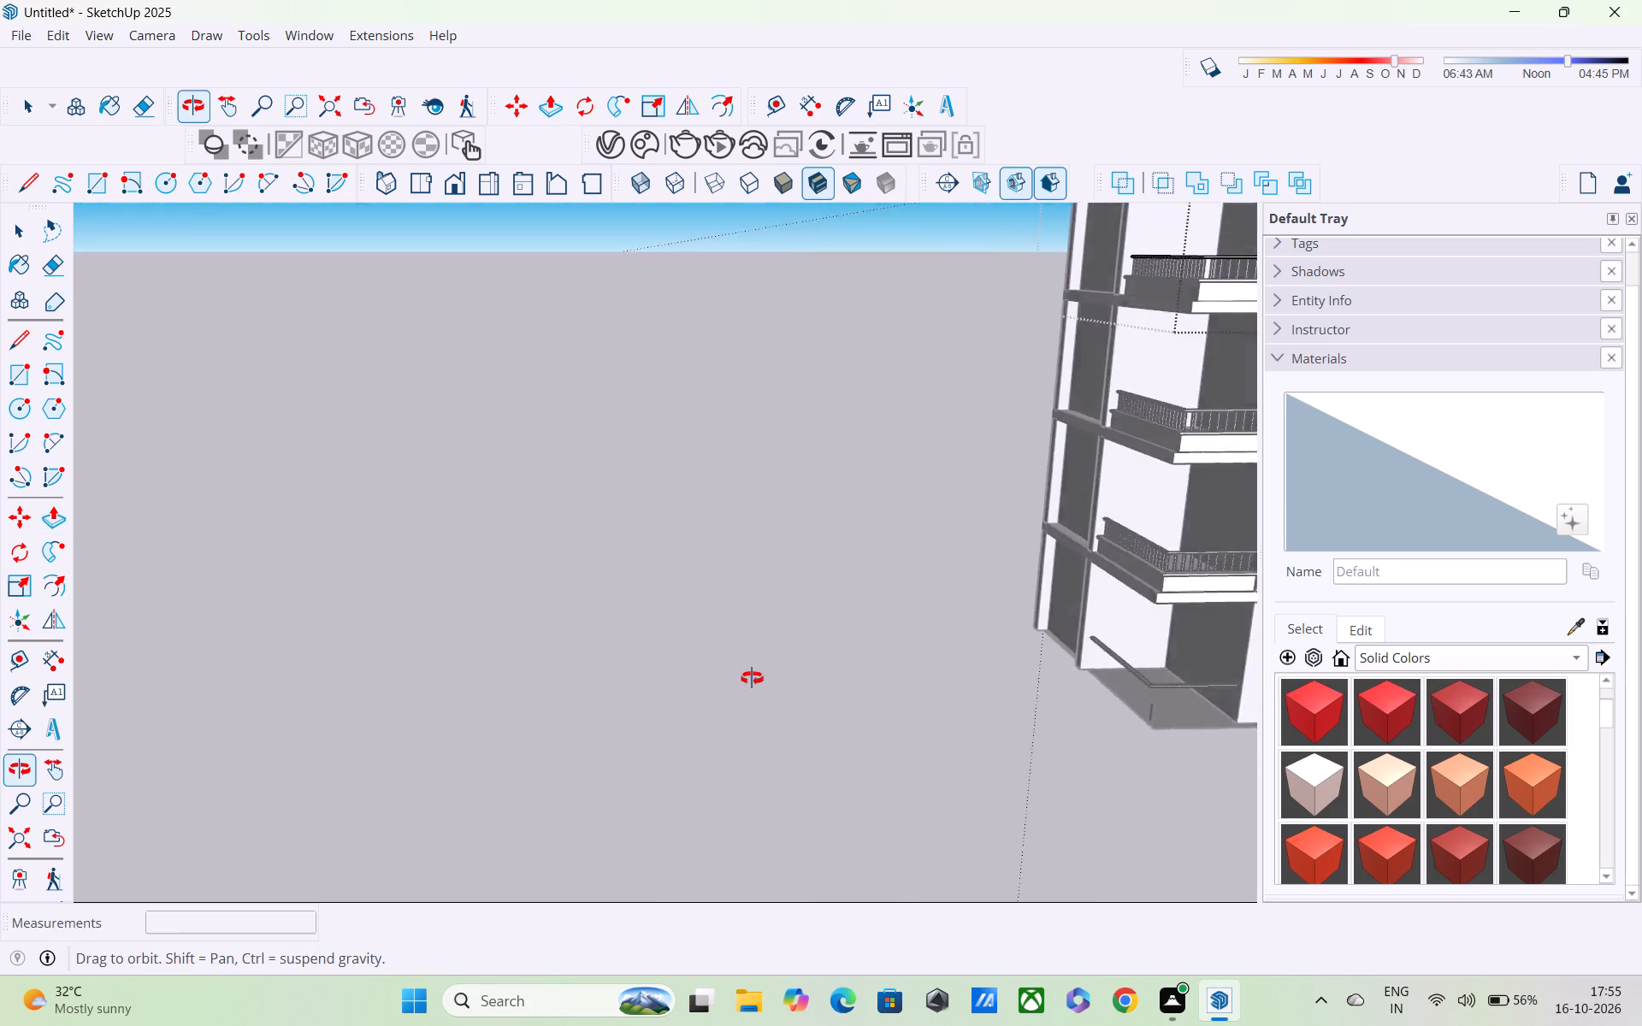
middle_click_drag(752, 678, 921, 601)
scroll(1008, 587, "up", 9)
scroll(1002, 549, "down", 3)
middle_click_drag(938, 597, 1025, 657)
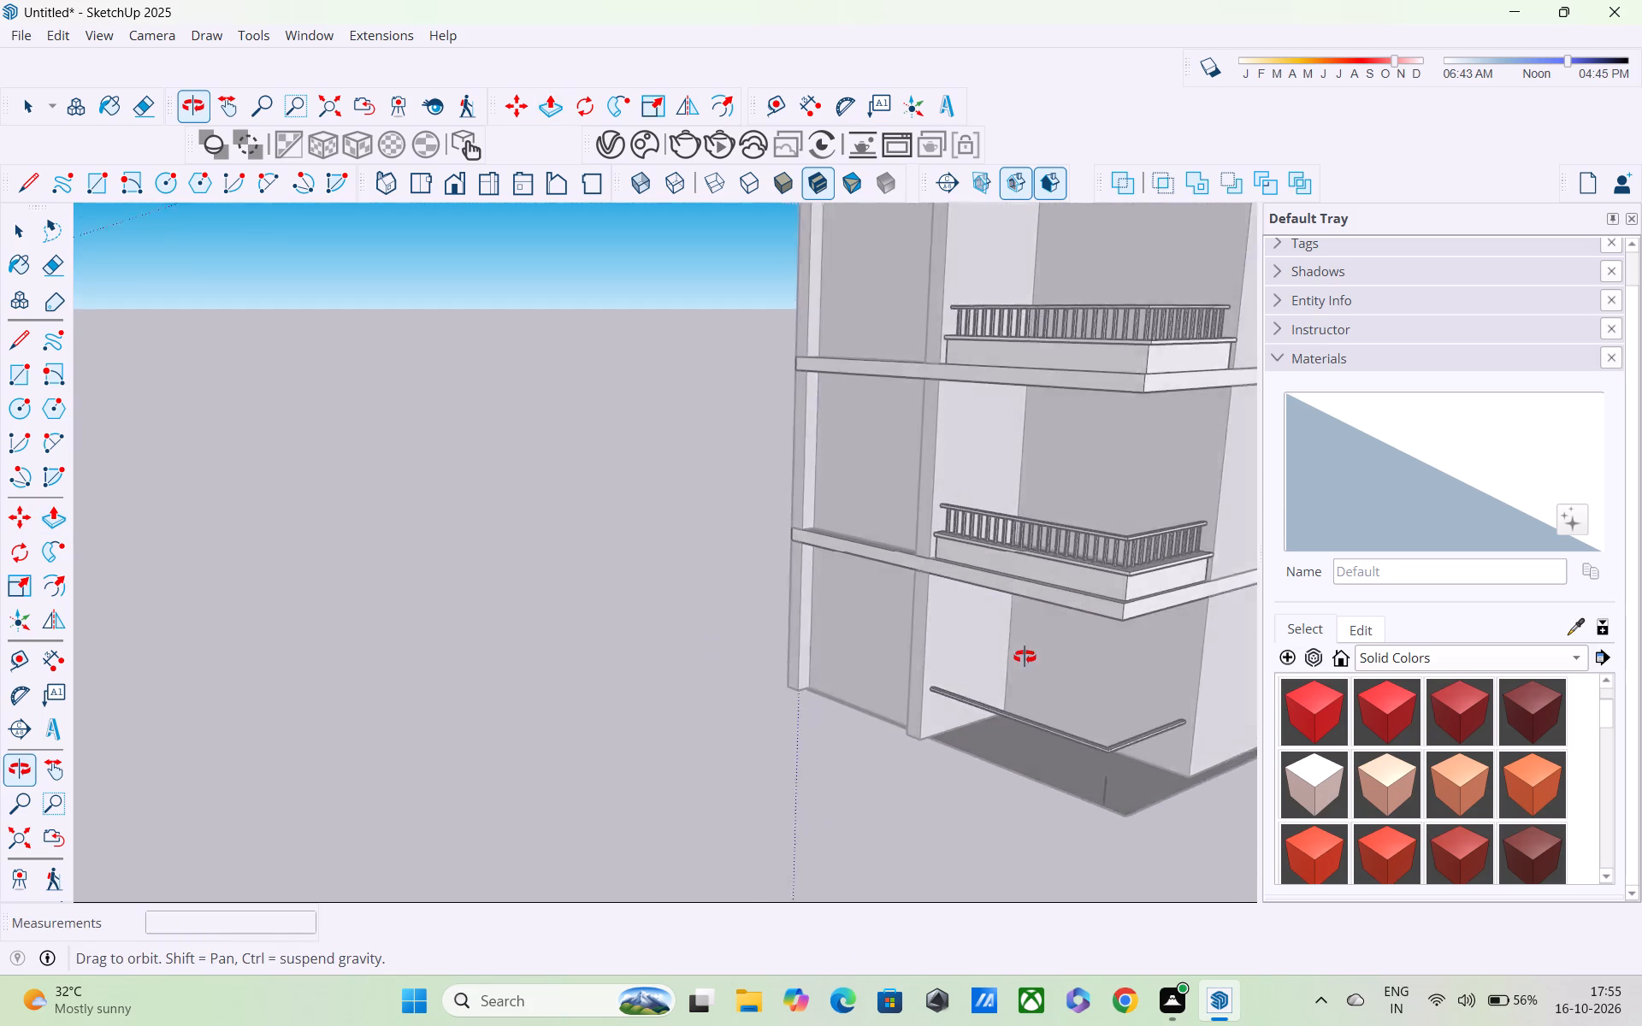
middle_click_drag(1025, 657, 1159, 626)
scroll(1159, 626, "up", 1)
scroll(1156, 627, "down", 5)
scroll(1115, 675, "up", 2)
scroll(1113, 675, "down", 3)
middle_click_drag(1096, 681, 1077, 734, "shift")
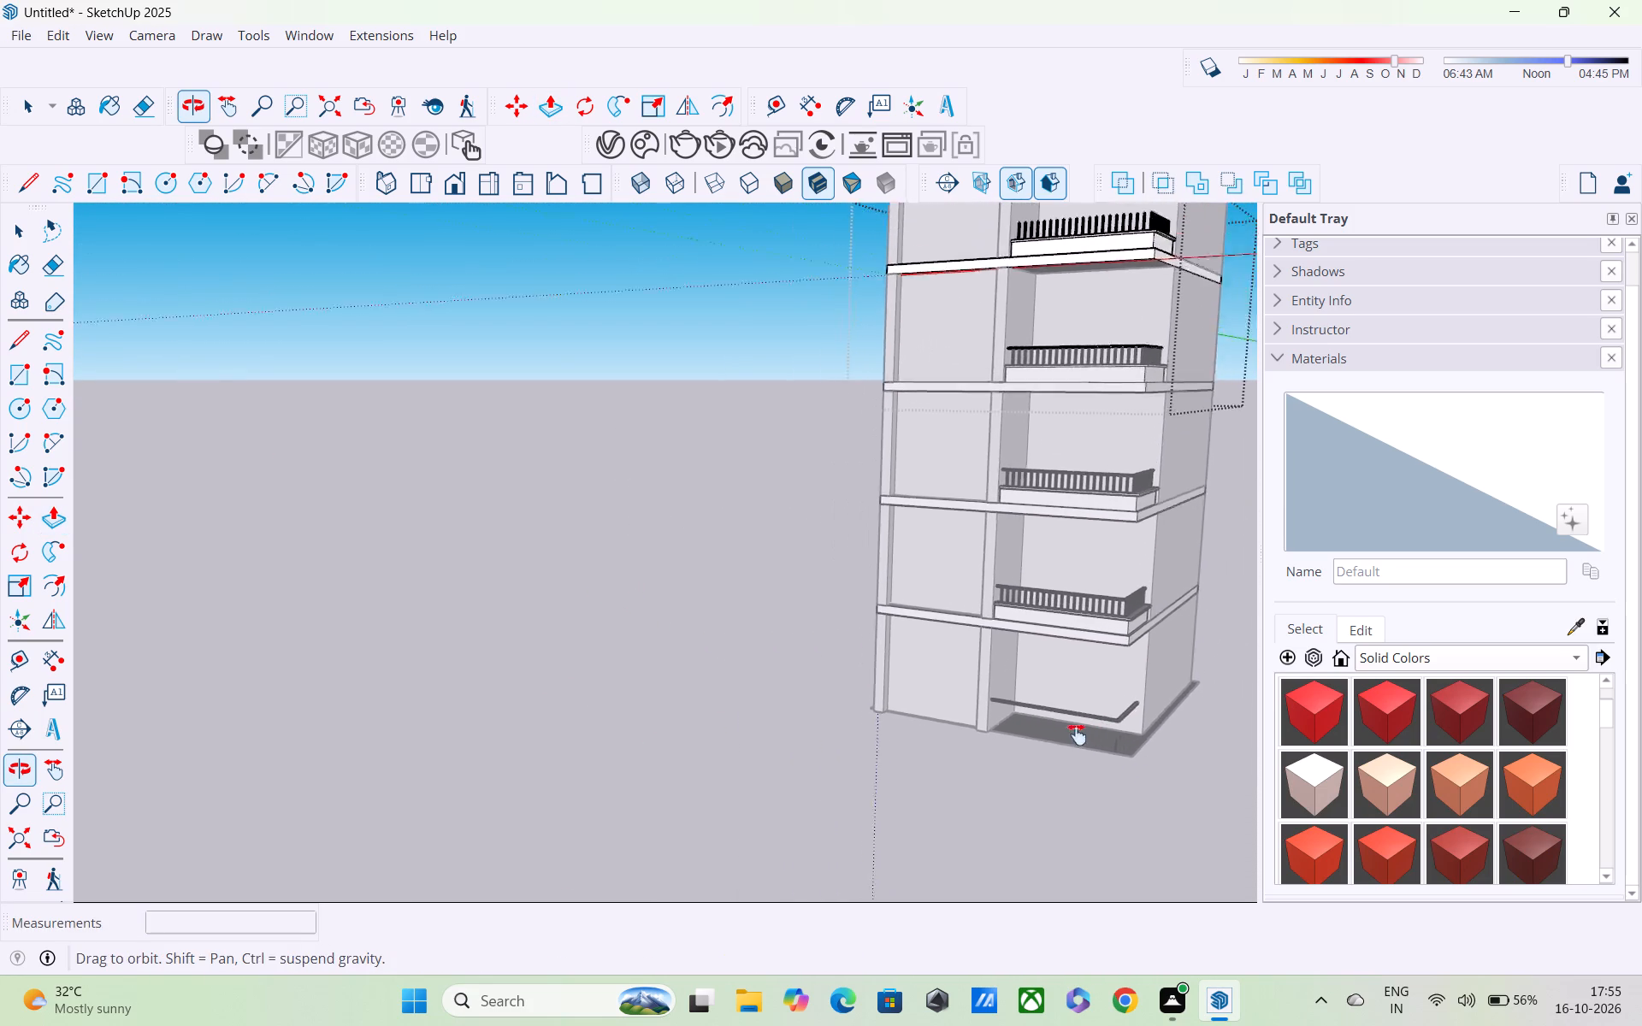
middle_click_drag(1077, 734, 944, 883, "shift")
scroll(942, 878, "up", 1)
scroll(924, 800, "down", 5)
middle_click_drag(921, 763, 839, 855)
scroll(978, 580, "up", 5)
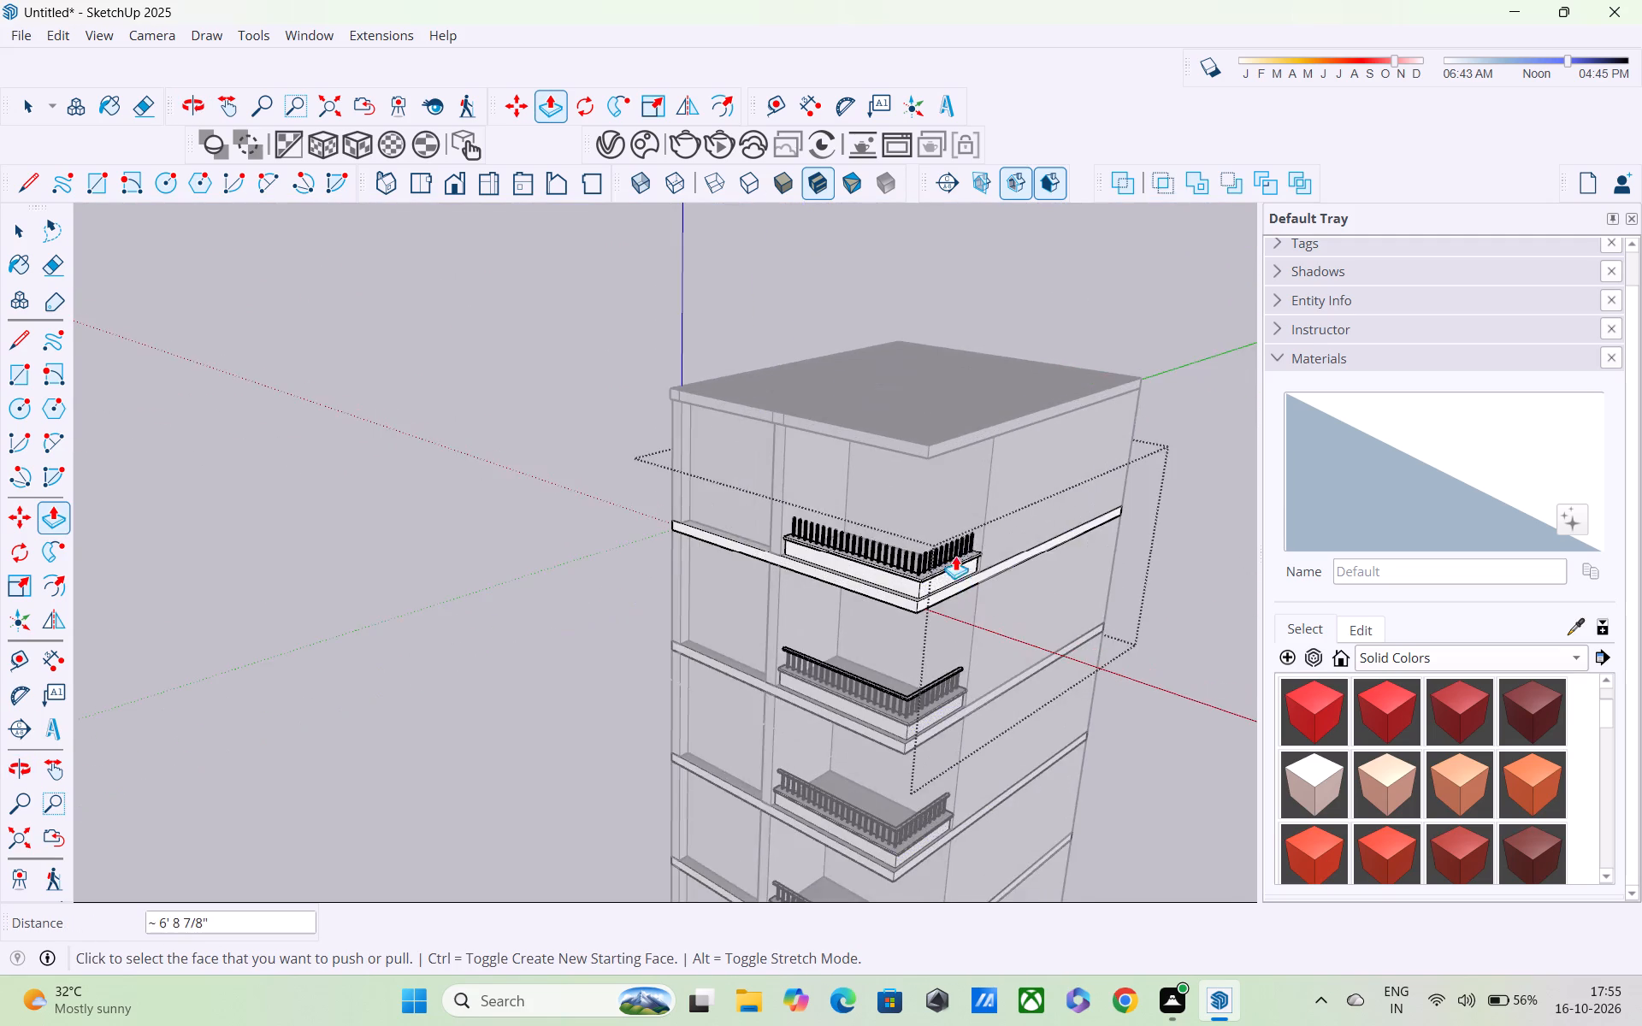
scroll(944, 540, "up", 10)
scroll(849, 561, "up", 1)
scroll(843, 565, "down", 1)
middle_click_drag(806, 603, 889, 300, "shift")
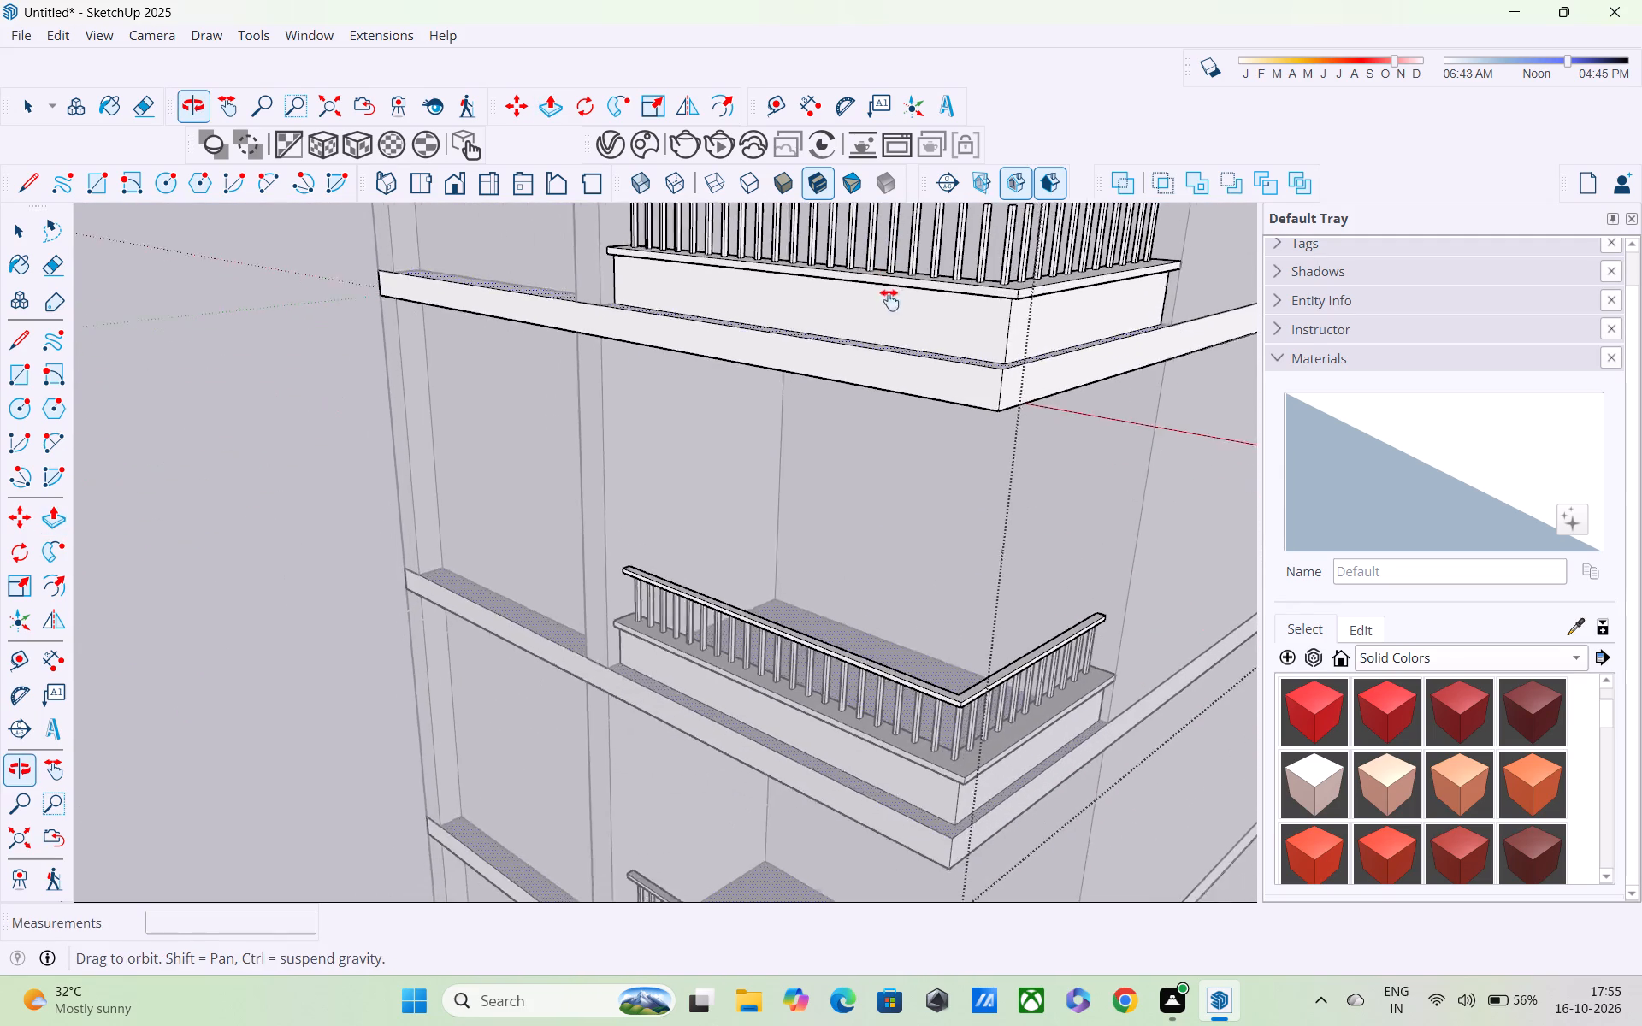
middle_click_drag(889, 300, 891, 296, "shift")
scroll(893, 395, "down", 6)
middle_click_drag(866, 537, 760, 617)
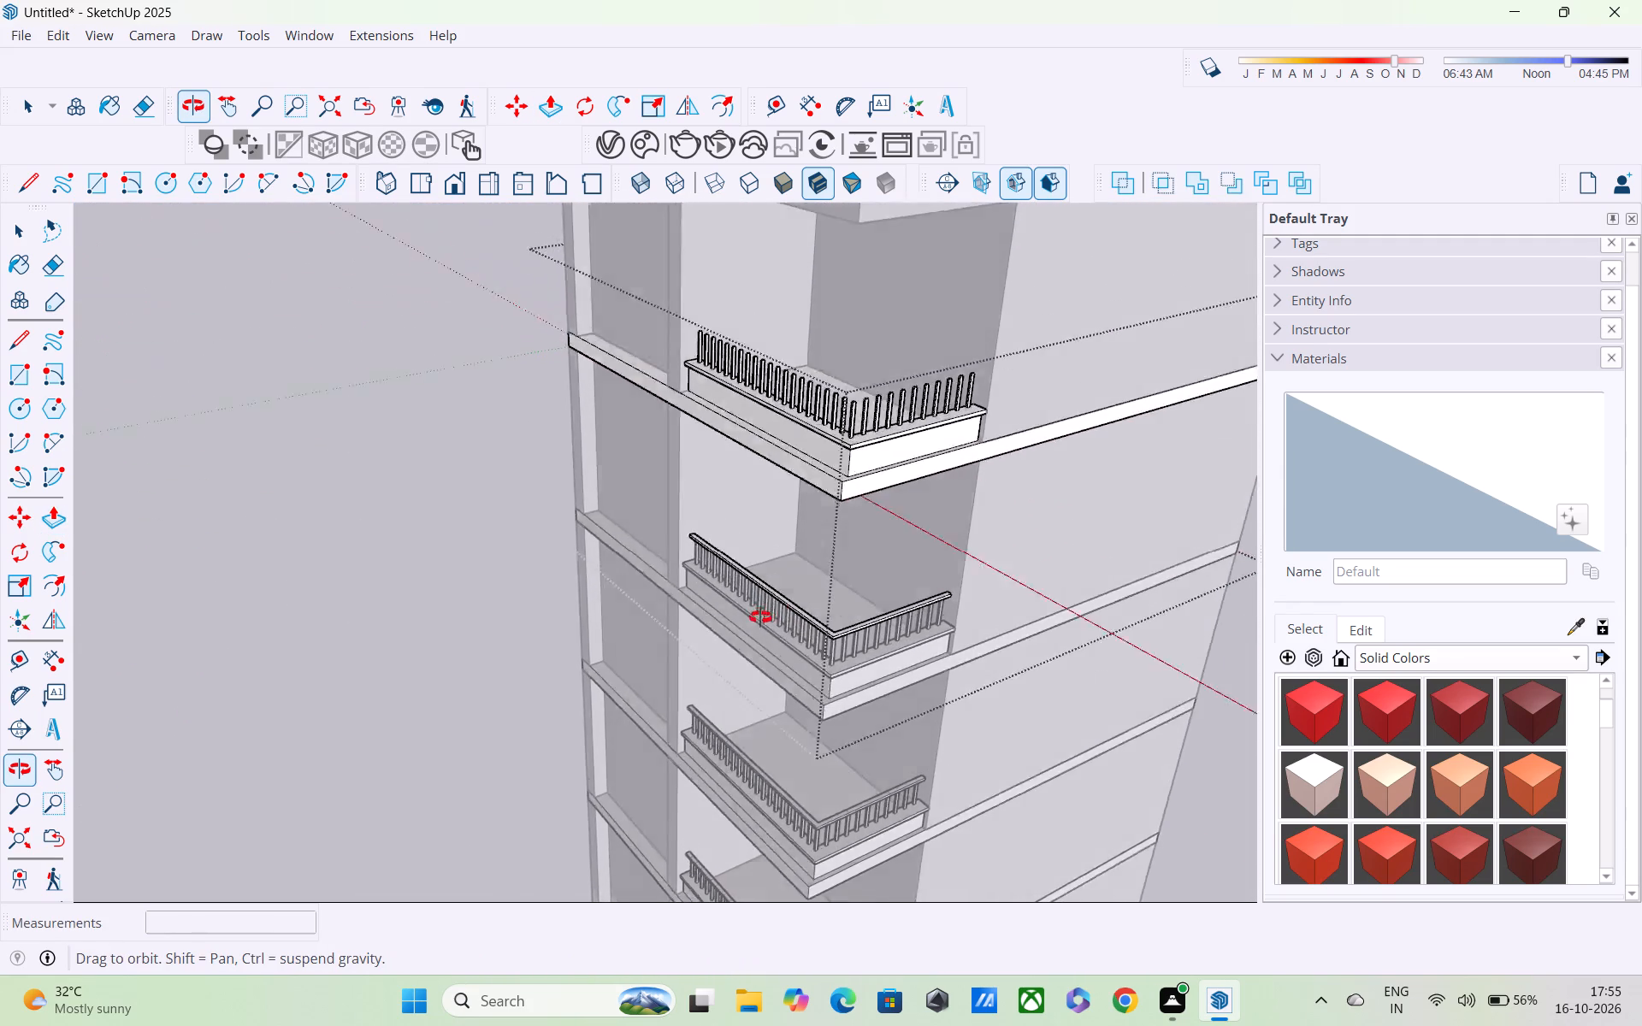
middle_click_drag(760, 617, 771, 457)
scroll(771, 457, "down", 5)
scroll(771, 584, "up", 6)
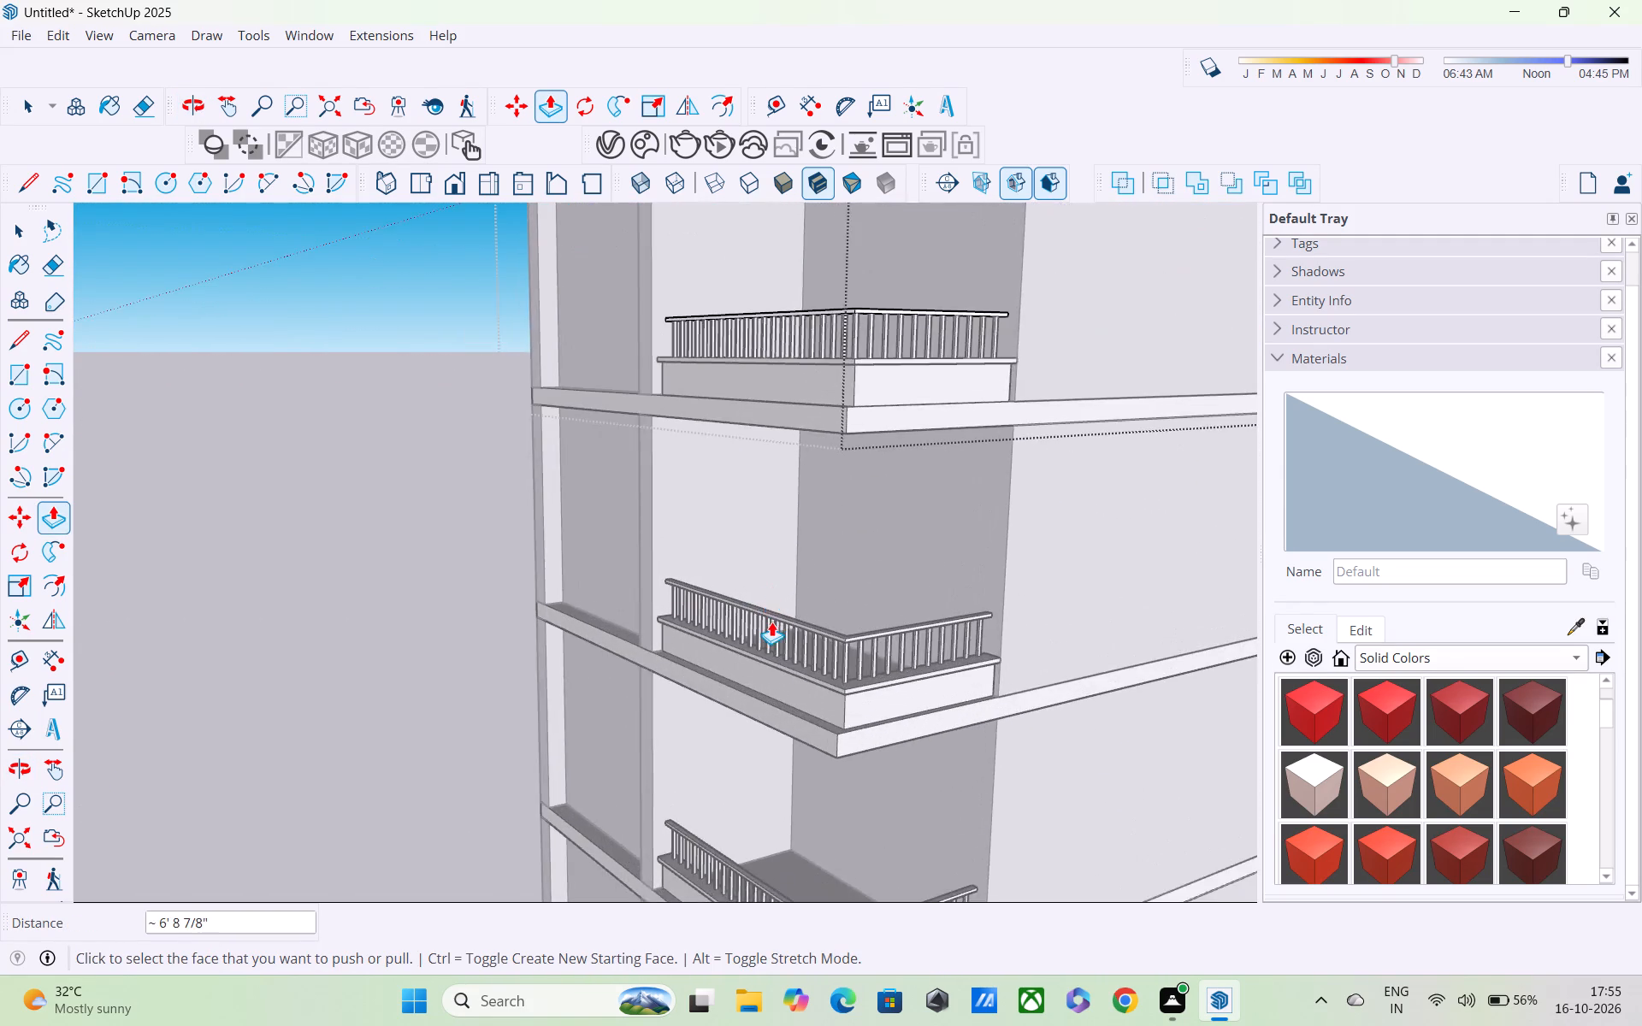
scroll(771, 623, "up", 4)
scroll(771, 623, "down", 6)
middle_click_drag(772, 603, 605, 736)
middle_click_drag(596, 663, 603, 772)
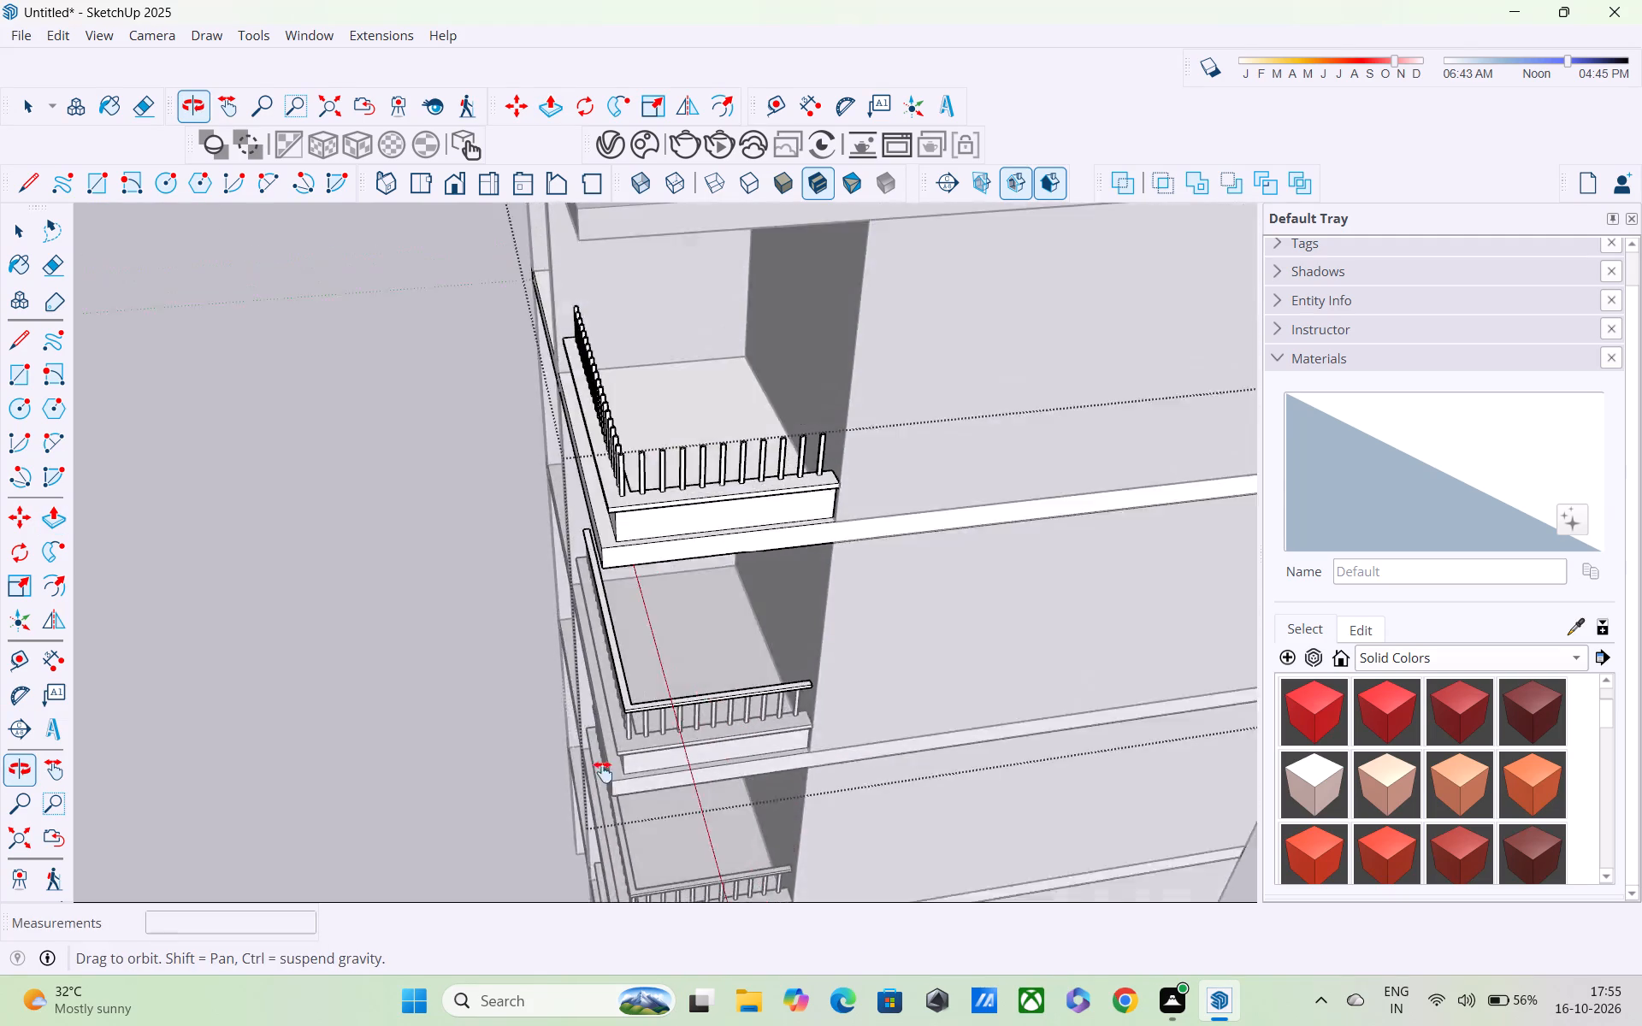
middle_click_drag(603, 772, 635, 927)
scroll(650, 590, "up", 5)
middle_click_drag(656, 494, 656, 436)
scroll(656, 436, "up", 1)
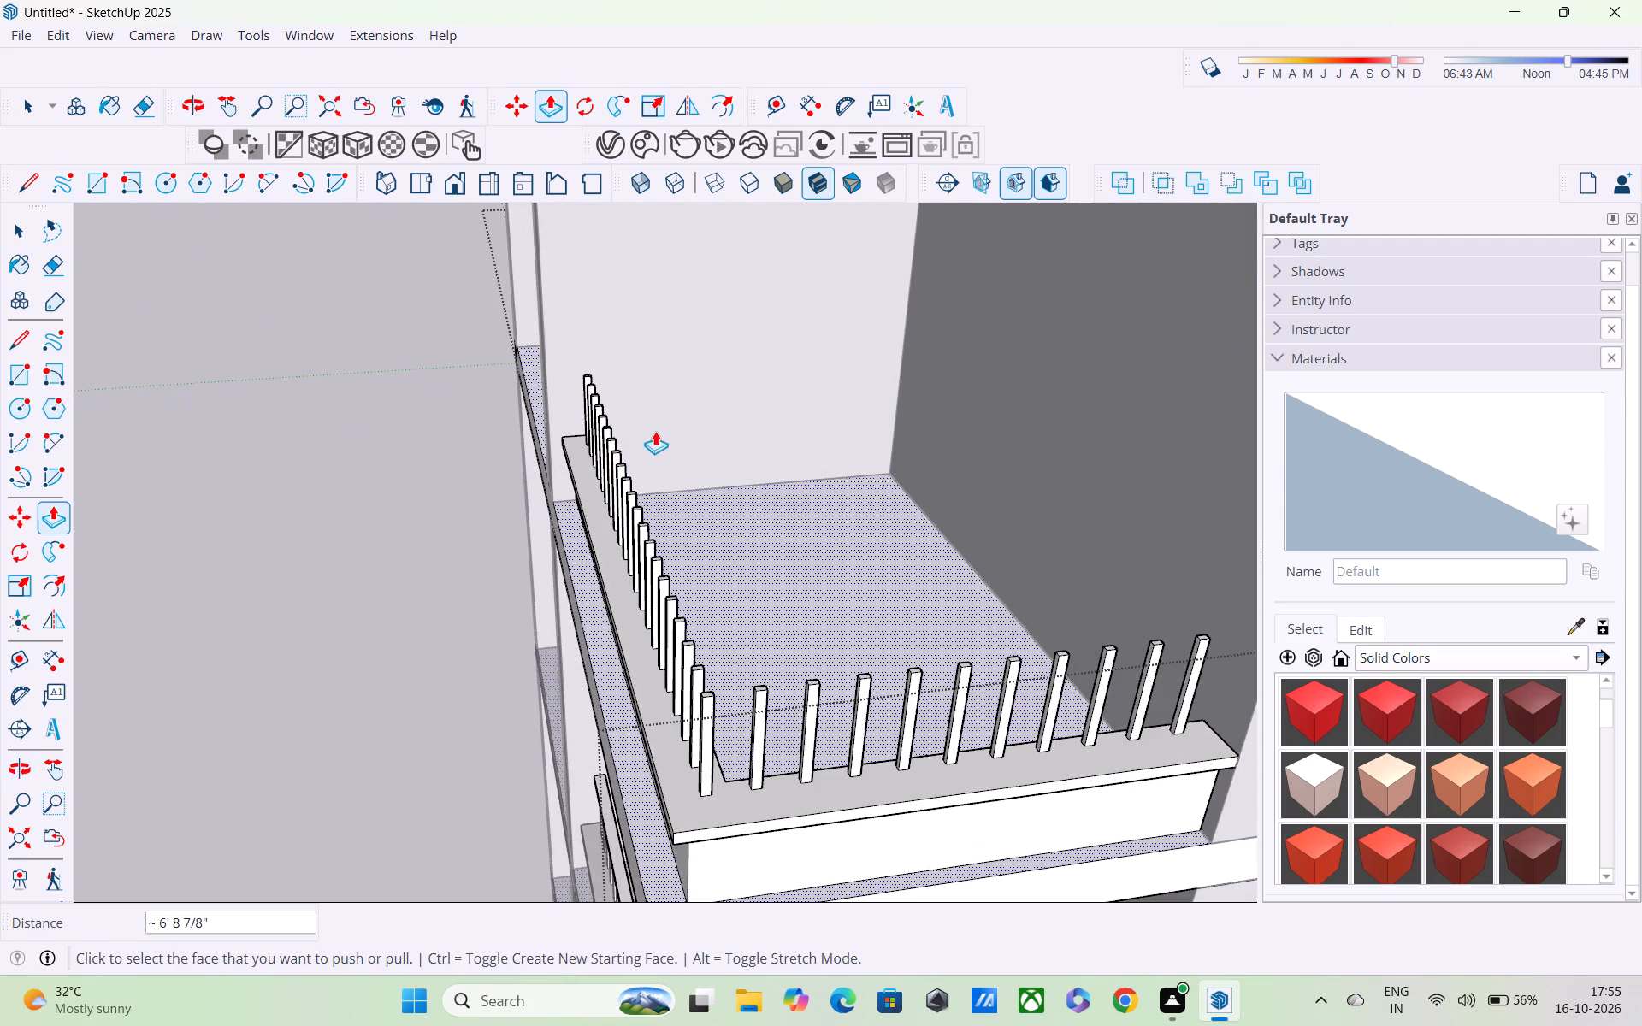
Draw a rectangular handrail profile about 2 5/8" by 1 7/8" on the wall above the topmost balcony's end post.
key("r")
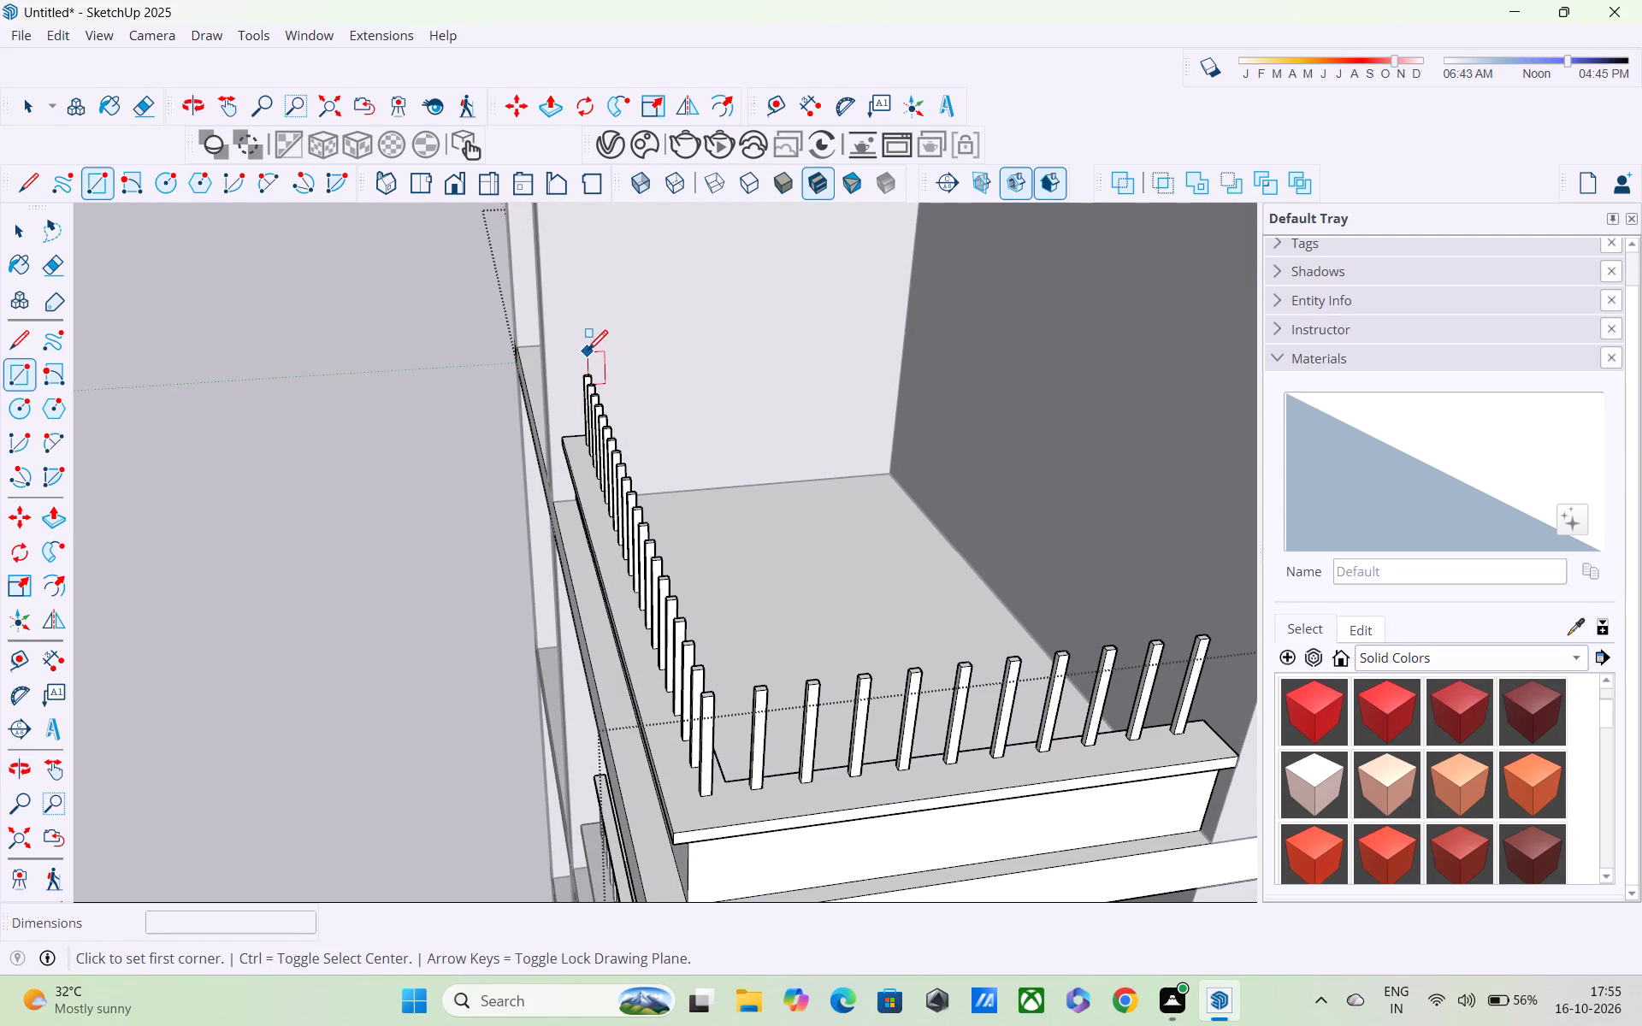
middle_click_drag(578, 353, 569, 321)
scroll(564, 304, "up", 18)
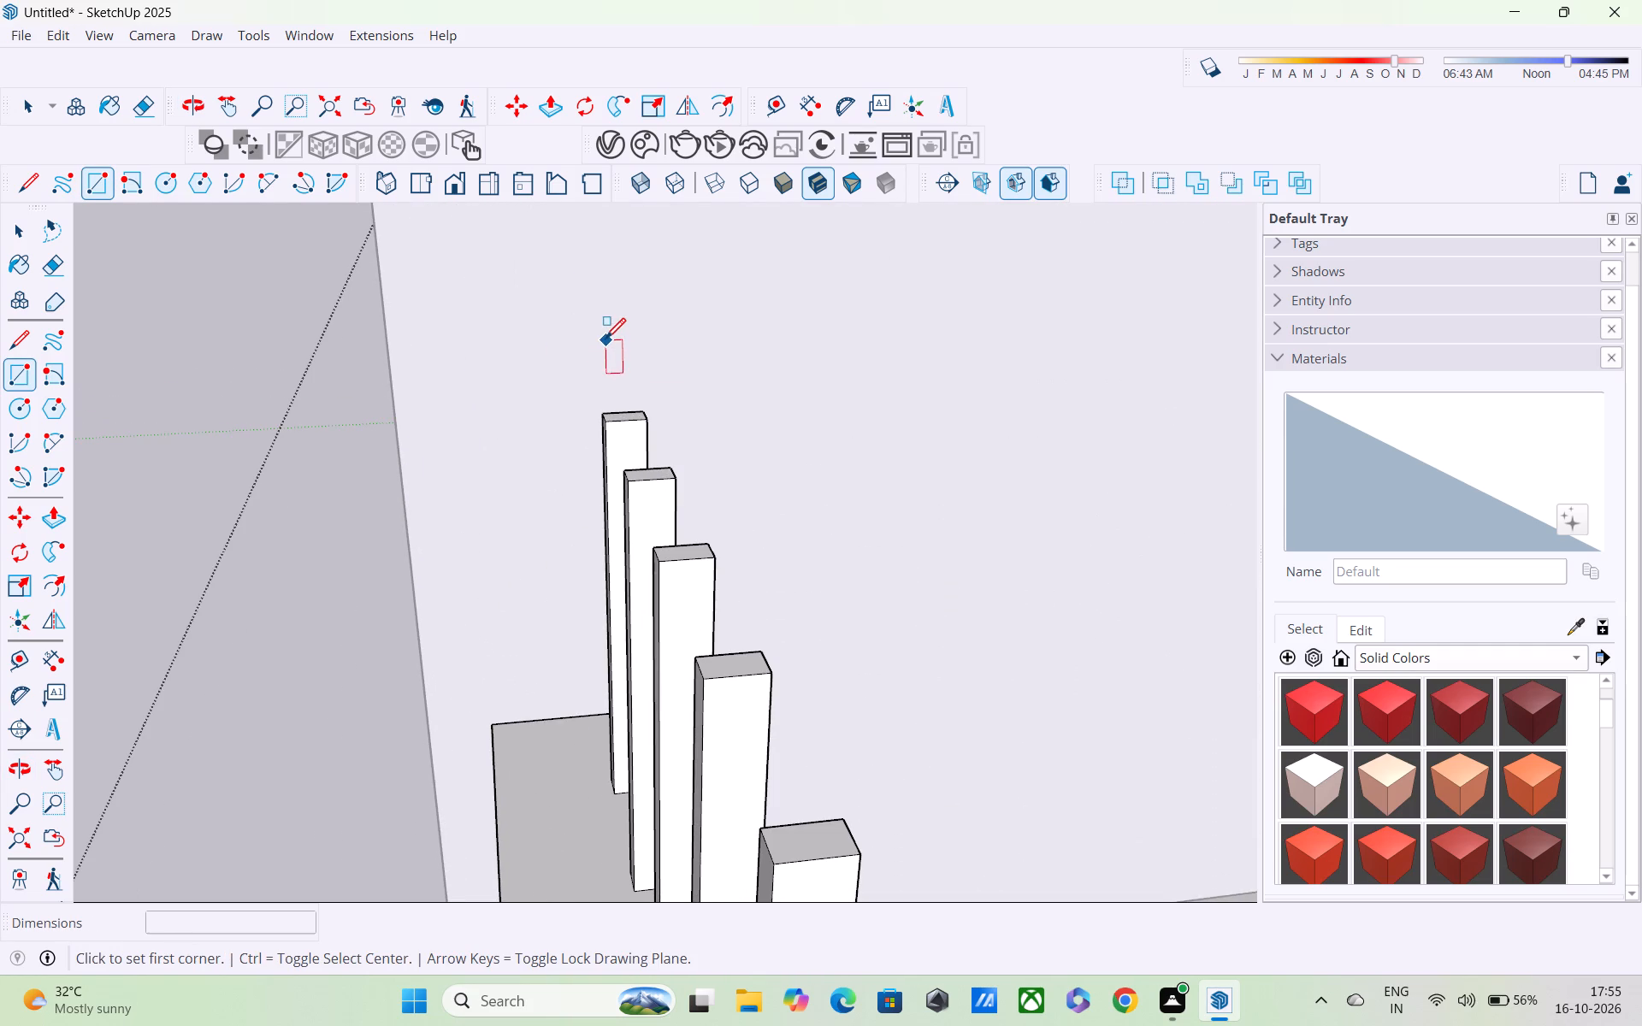
left_click(583, 355)
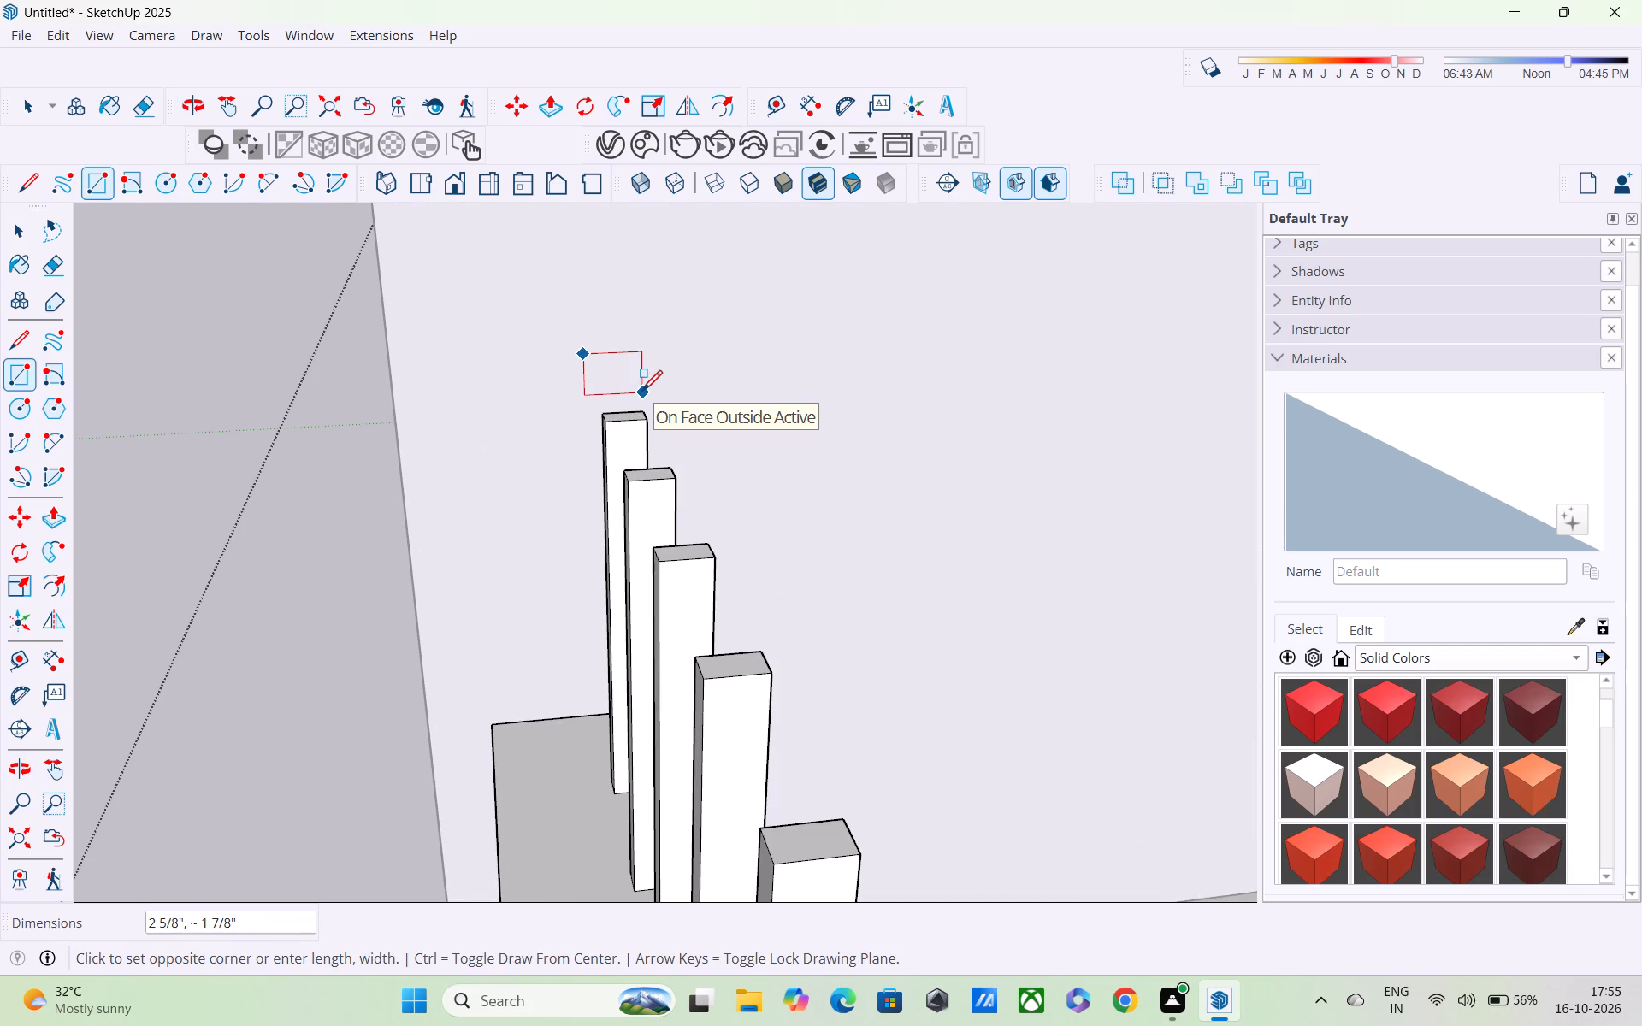
left_click(642, 392)
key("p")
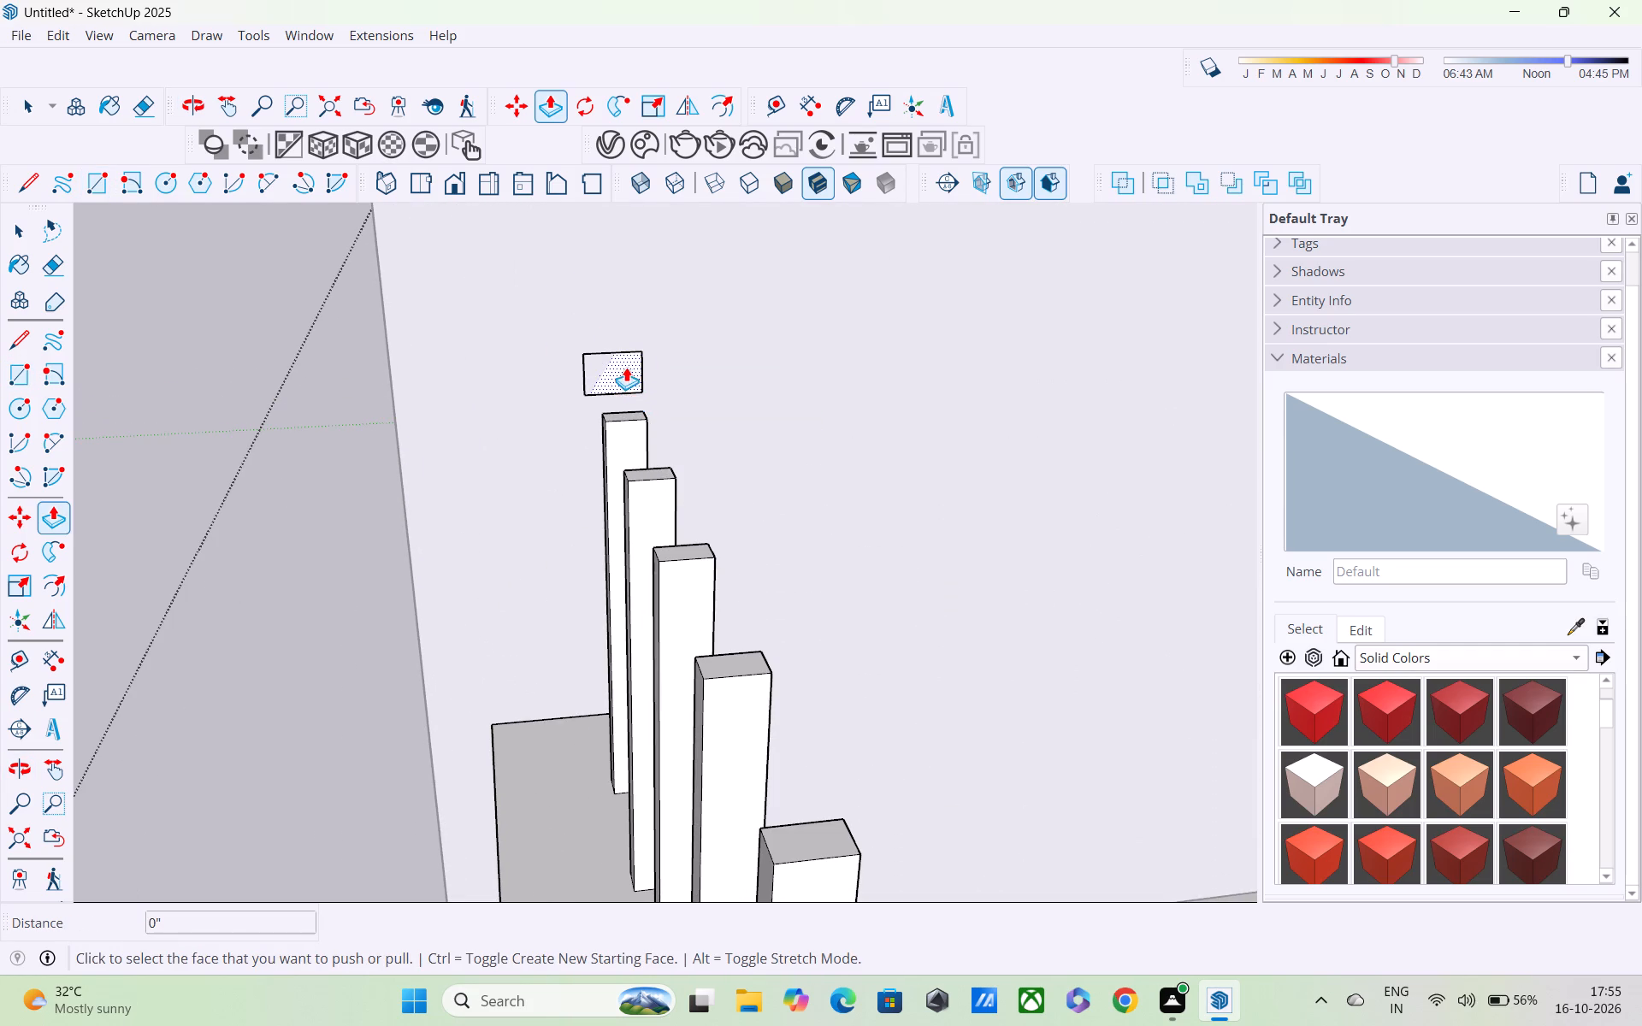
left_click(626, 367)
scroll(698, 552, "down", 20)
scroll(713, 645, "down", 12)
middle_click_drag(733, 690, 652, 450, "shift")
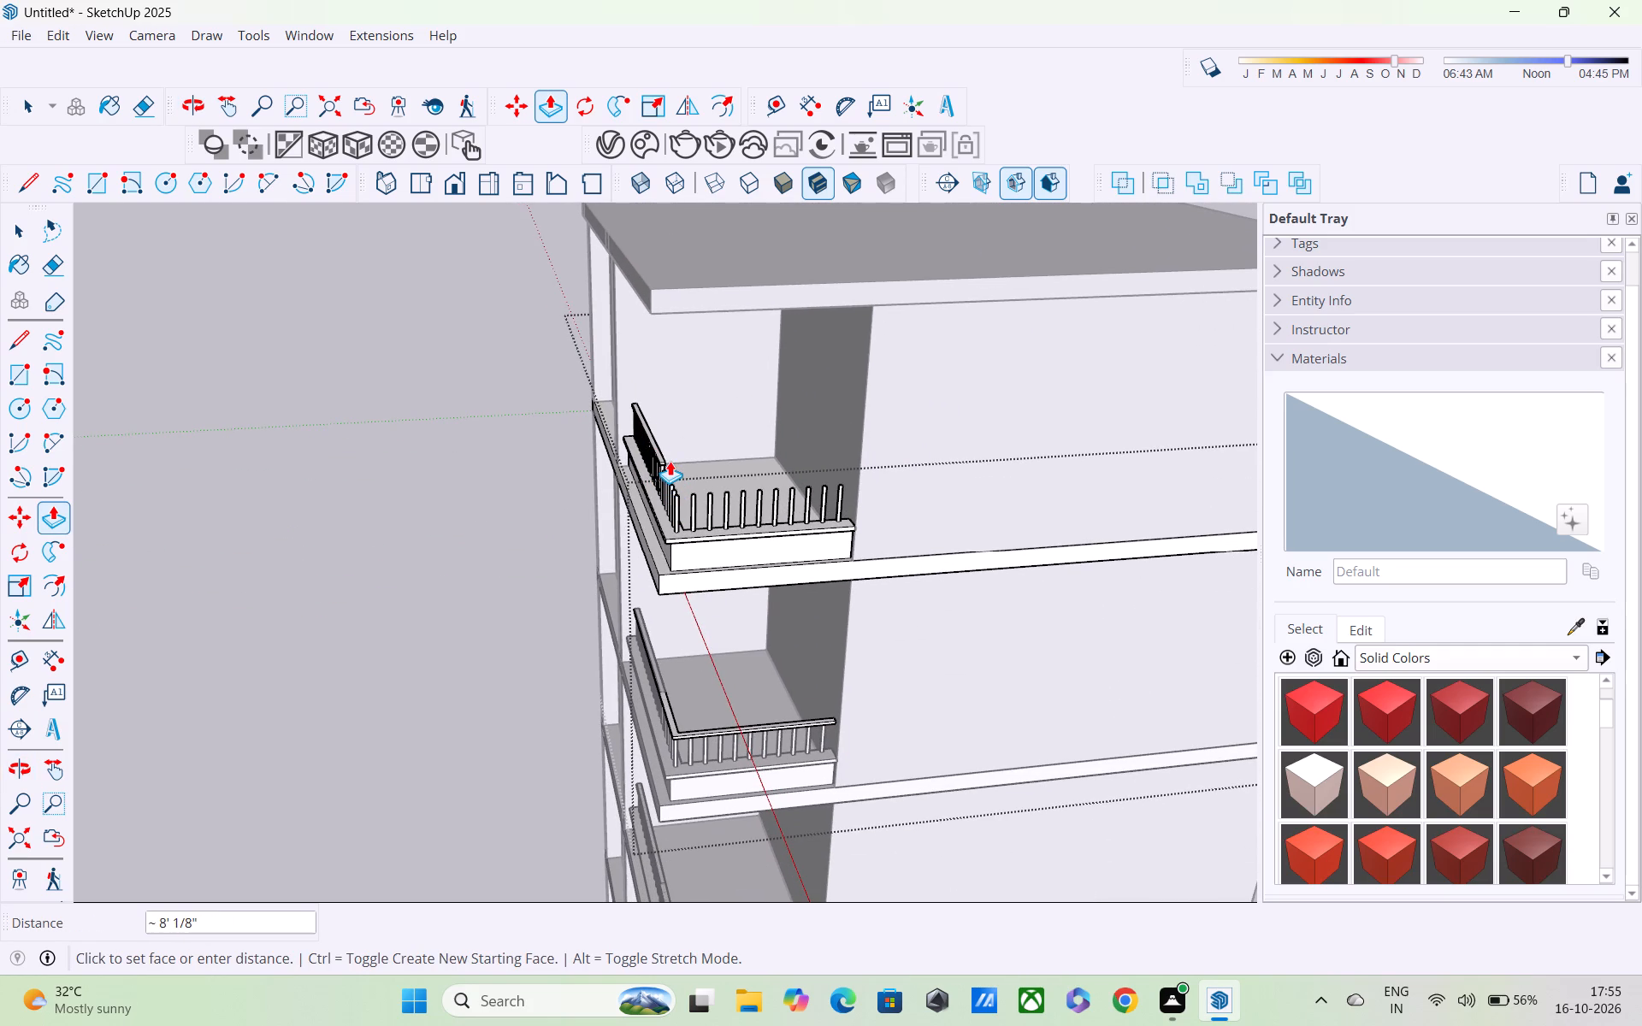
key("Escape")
Leave the group being edited and retrace the rectangular handrail profile on the wall above the topmost balcony's end post.
key("space")
left_click(526, 376)
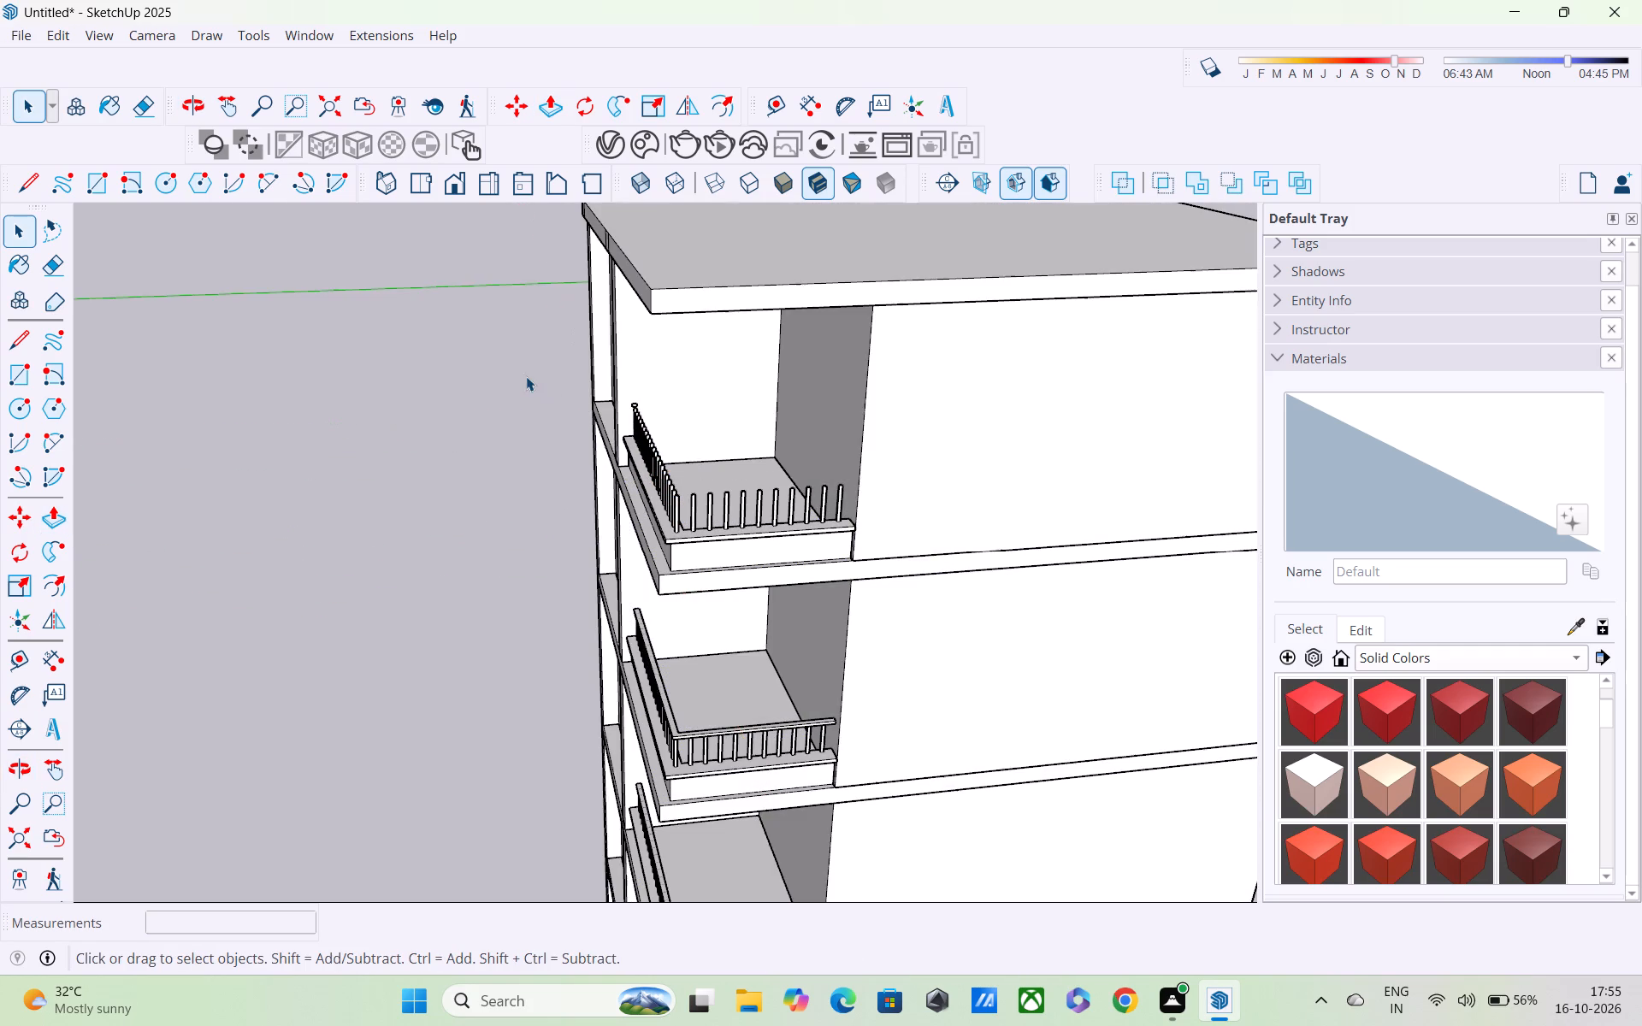
middle_click_drag(562, 461, 580, 539)
scroll(640, 484, "up", 11)
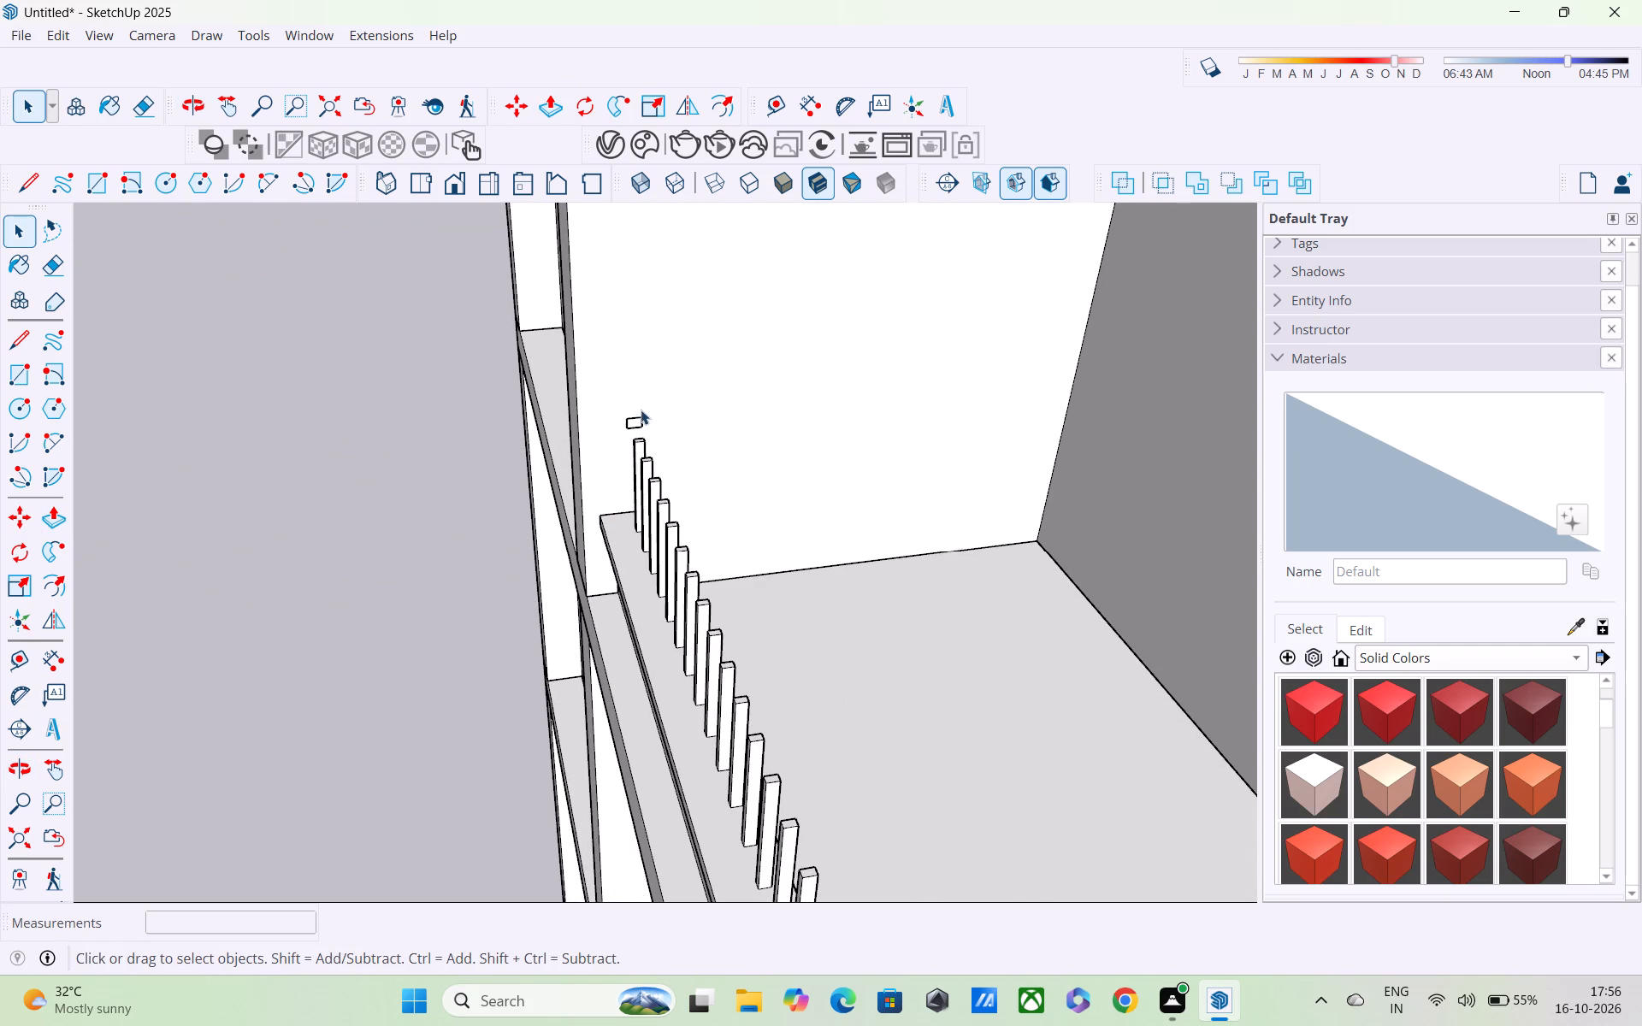
key("p")
scroll(633, 418, "up", 6)
key("space")
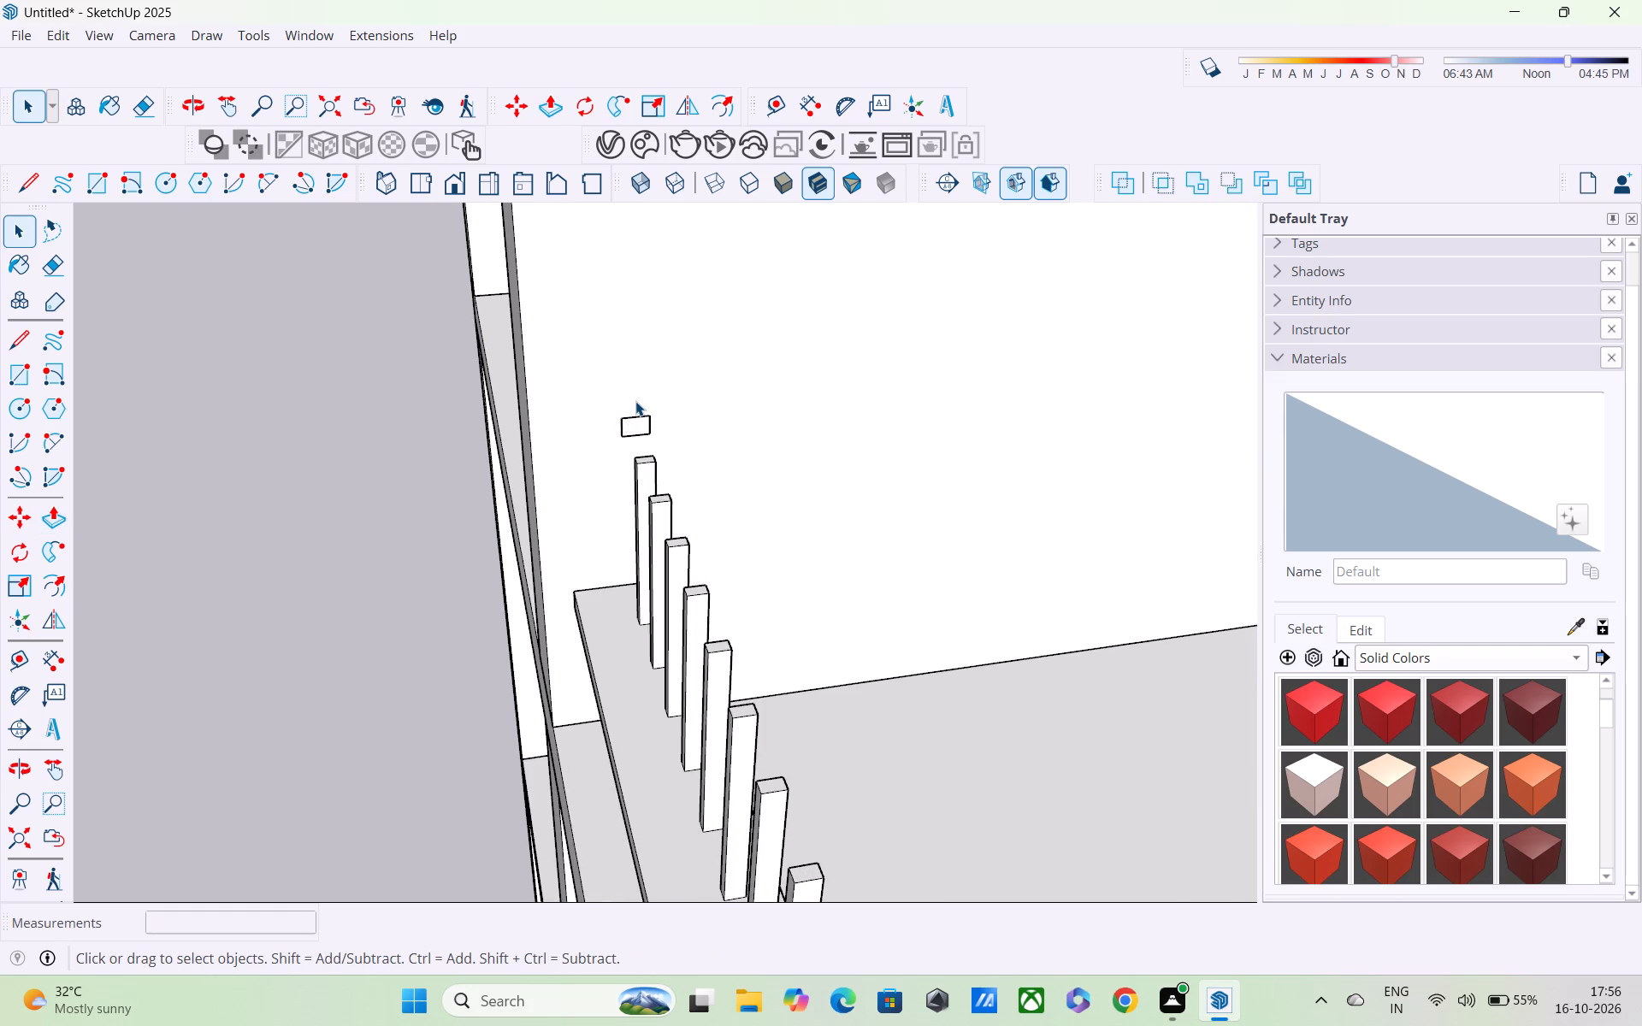
key("r")
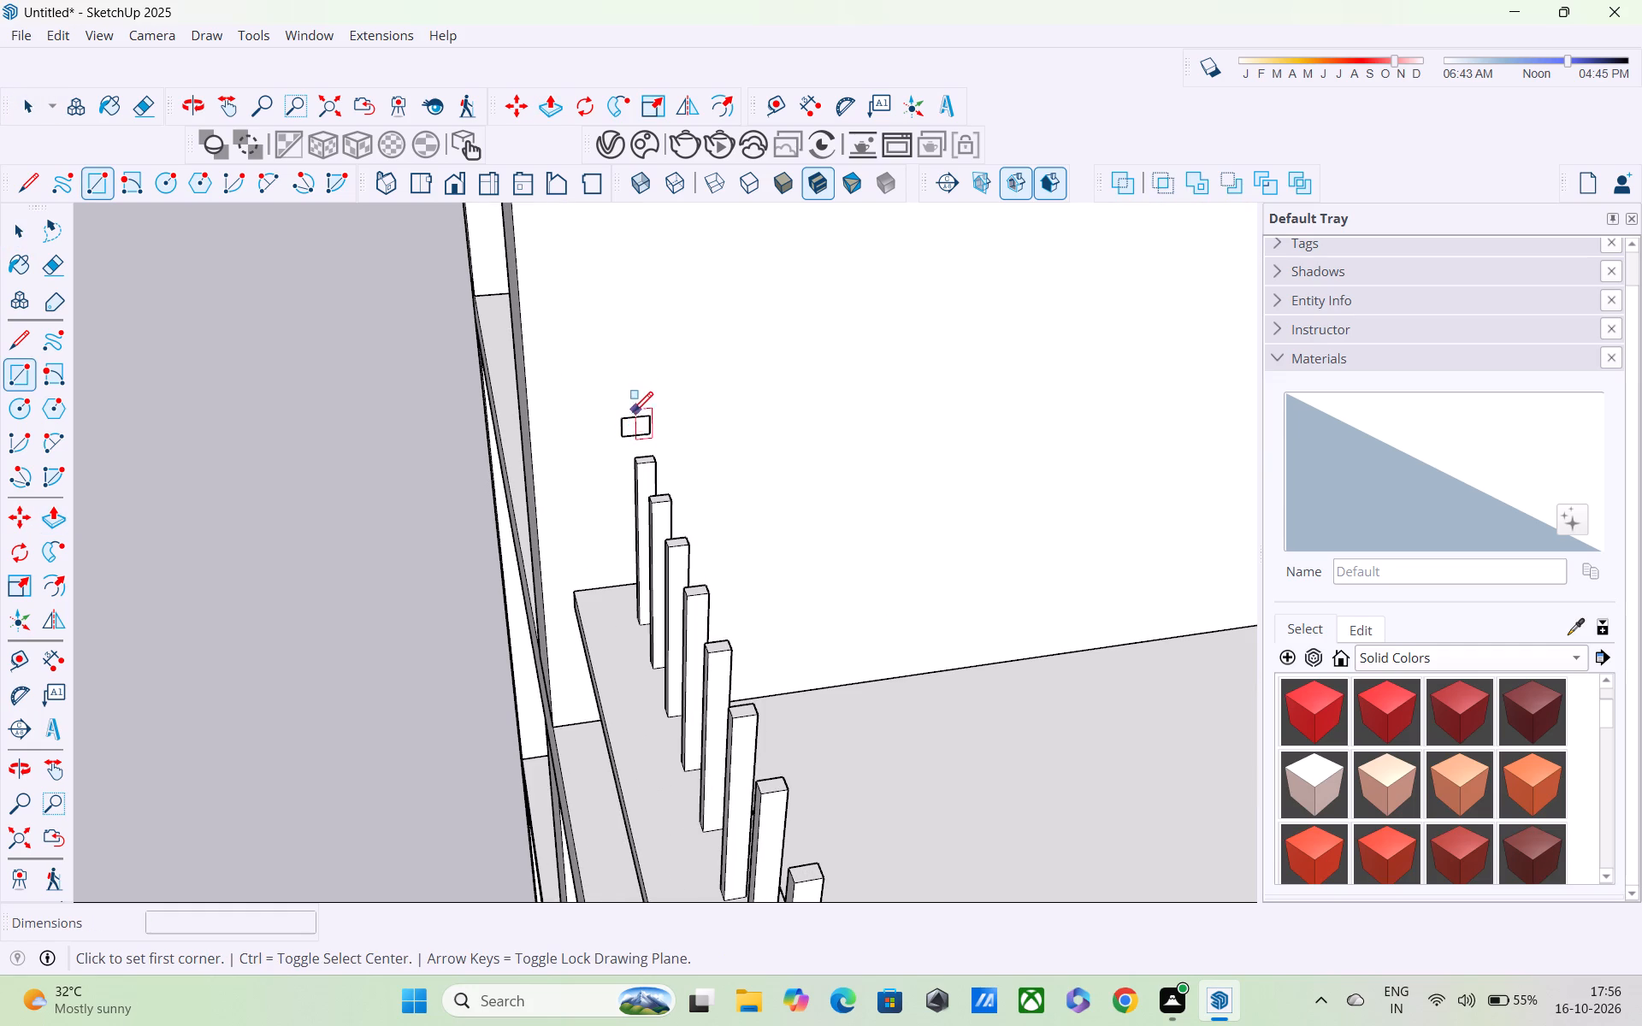
scroll(632, 415, "up", 4)
left_click(626, 422)
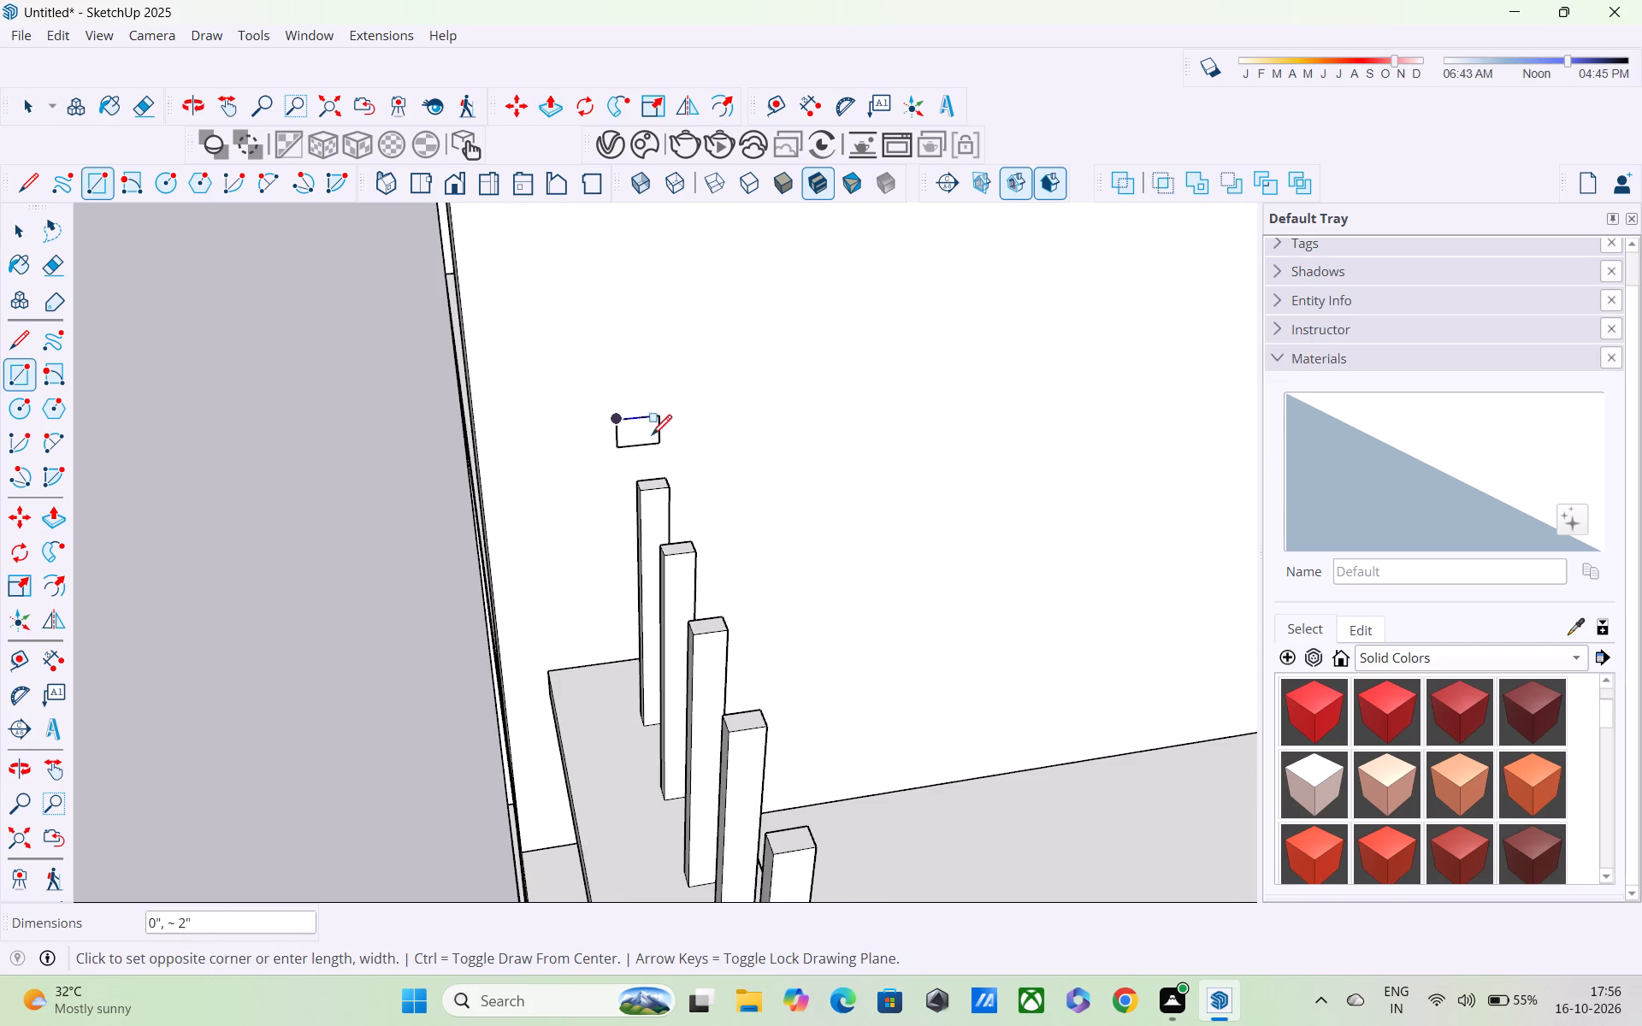
left_click(662, 442)
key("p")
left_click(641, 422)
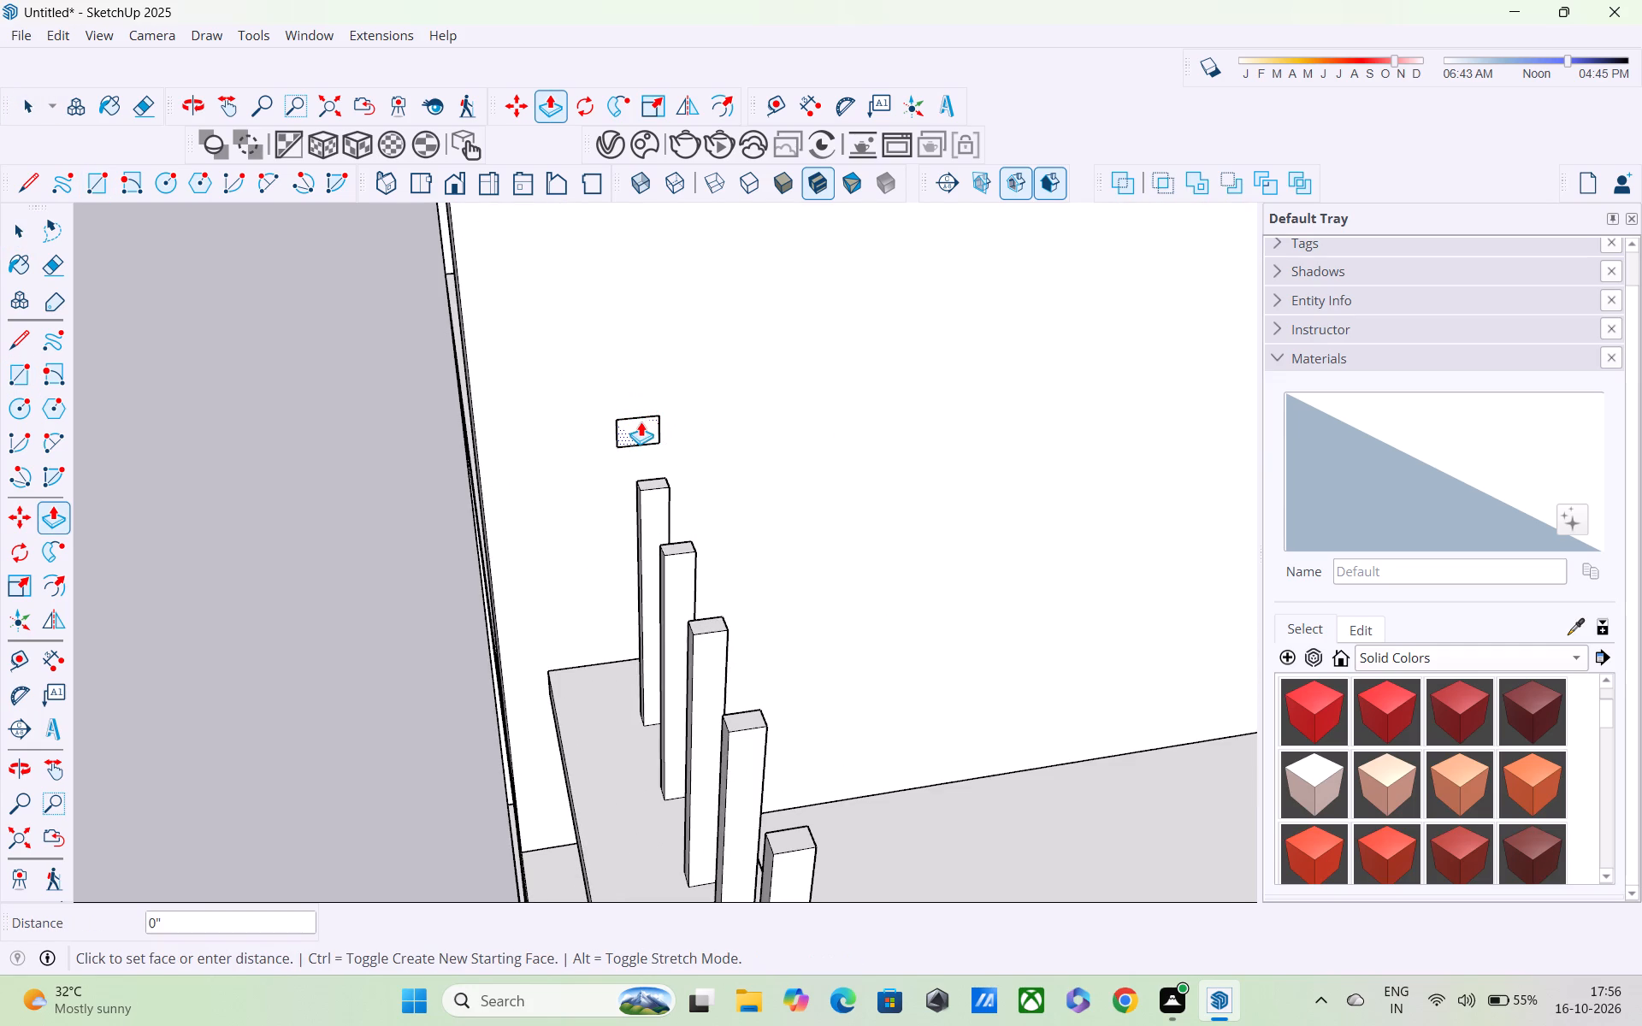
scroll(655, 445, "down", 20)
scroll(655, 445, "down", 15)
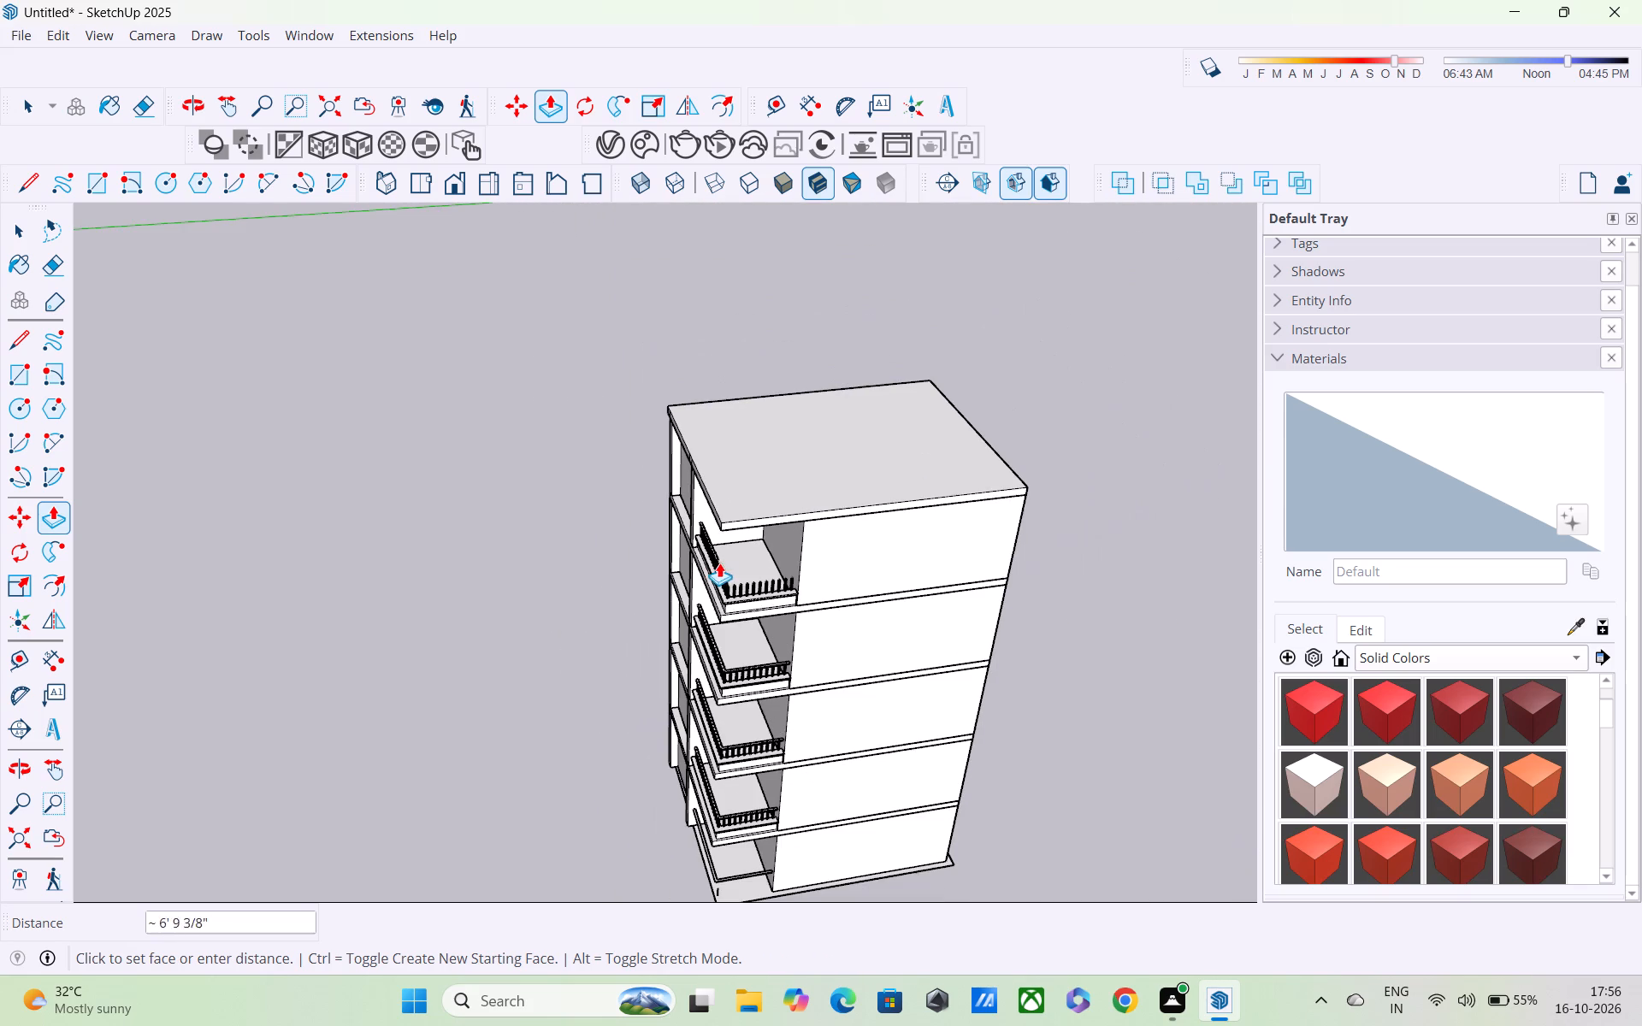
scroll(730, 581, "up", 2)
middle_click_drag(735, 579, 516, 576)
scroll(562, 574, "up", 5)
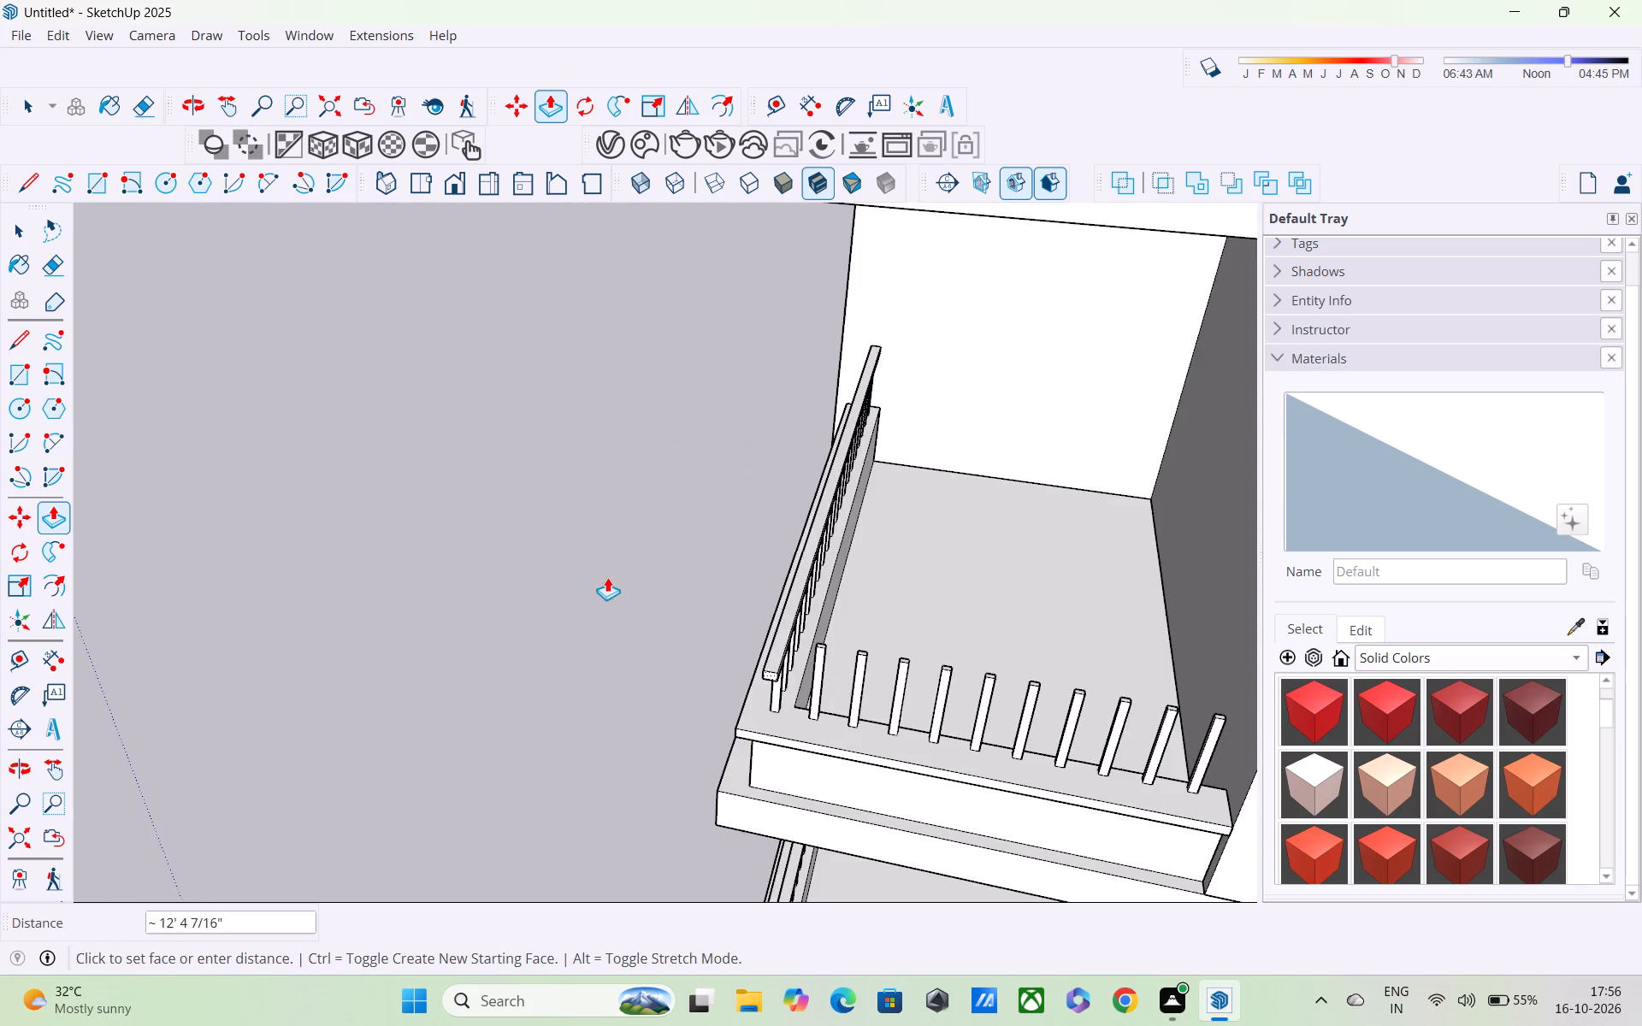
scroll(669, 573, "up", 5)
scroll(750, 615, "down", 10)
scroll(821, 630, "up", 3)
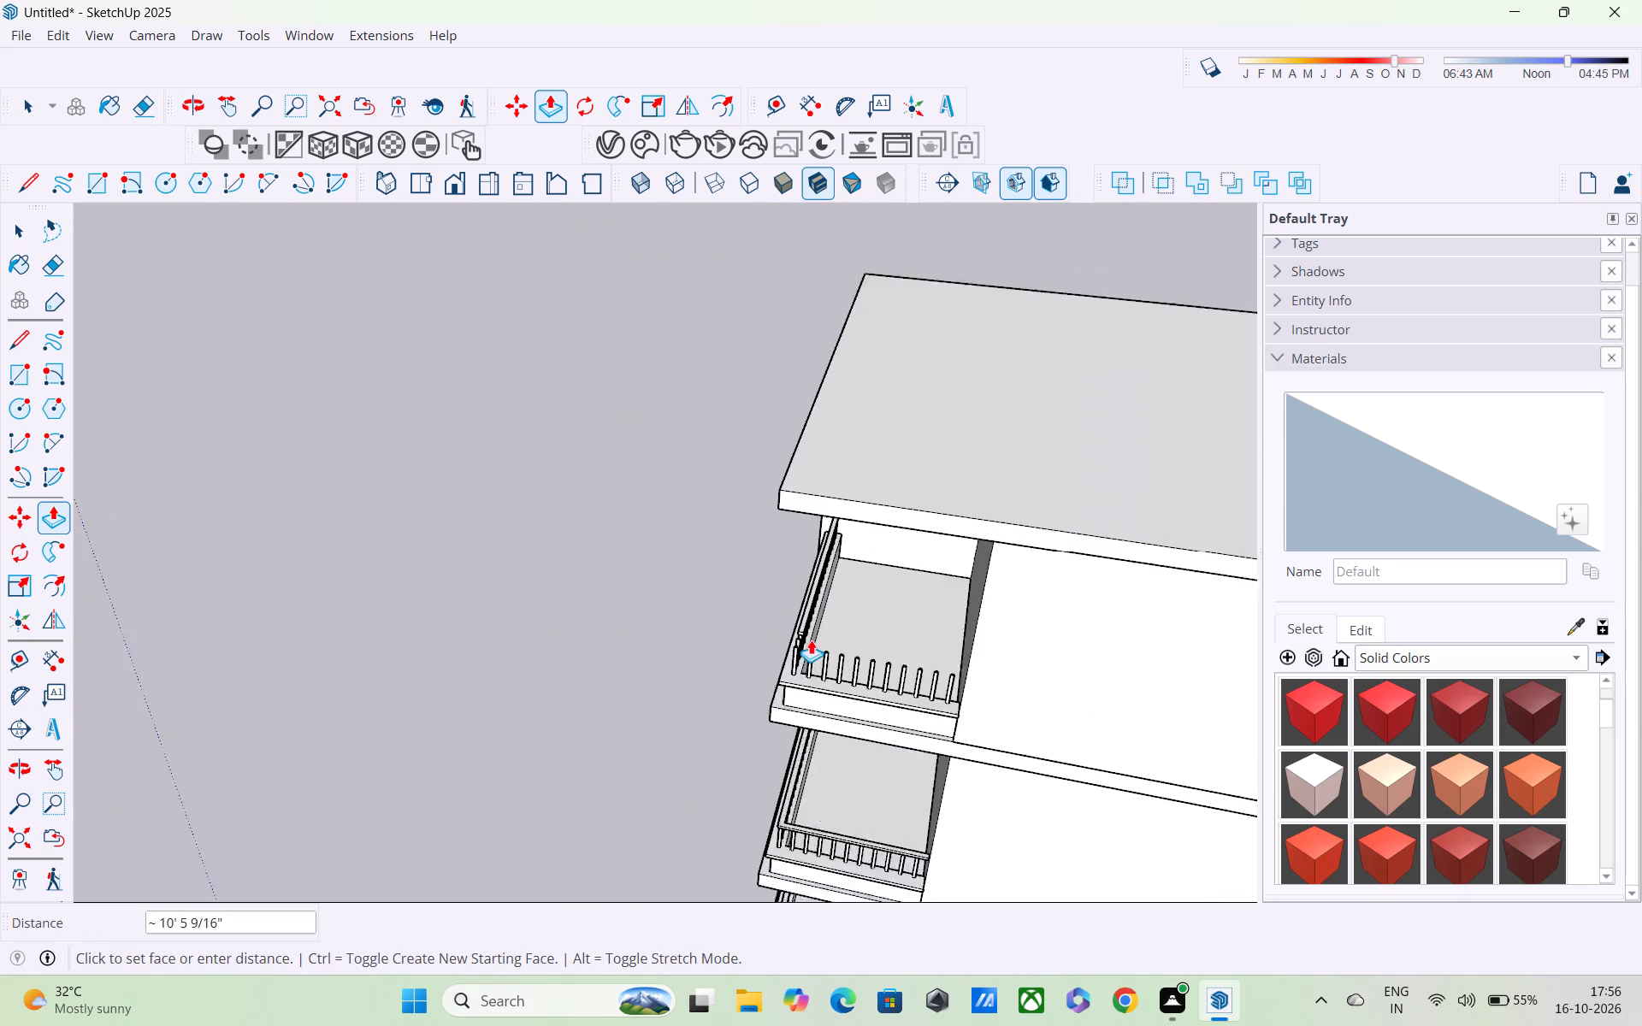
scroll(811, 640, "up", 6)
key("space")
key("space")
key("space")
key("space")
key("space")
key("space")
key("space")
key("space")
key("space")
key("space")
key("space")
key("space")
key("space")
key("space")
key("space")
Extrude the topmost balcony's handrail profile about 11' 9 3/4" over the long arm's posts to the outer parapet corner.
middle_click_drag(787, 647, 774, 616)
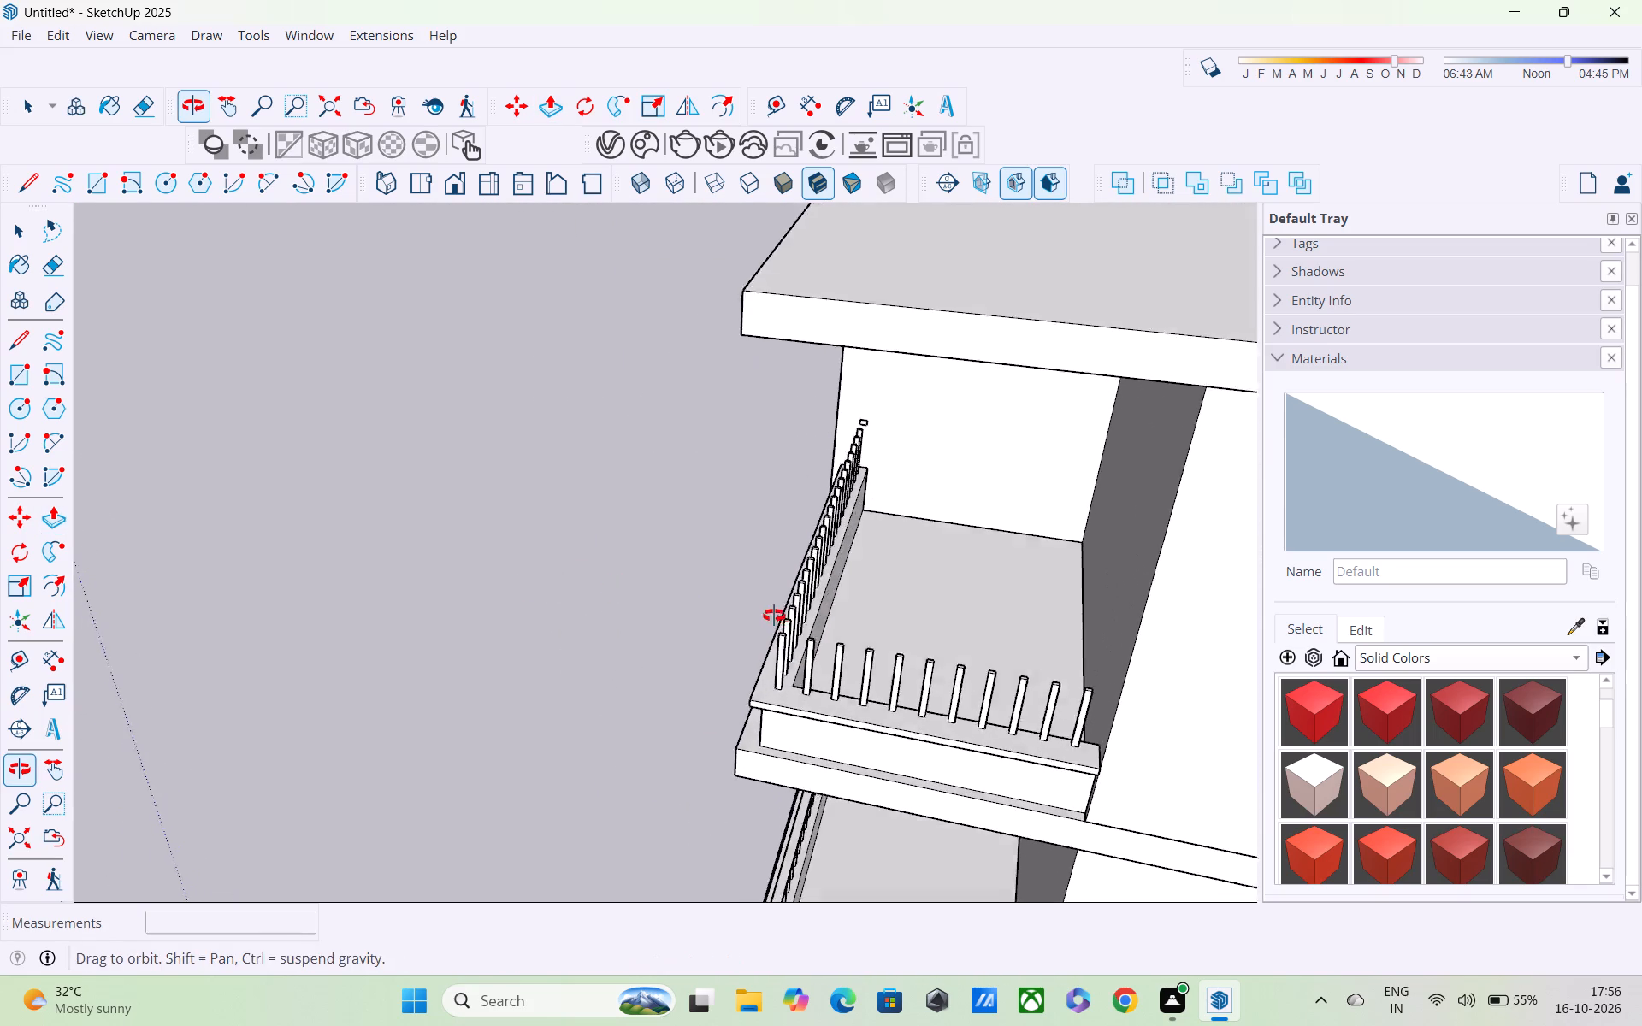
middle_click_drag(774, 616, 770, 506)
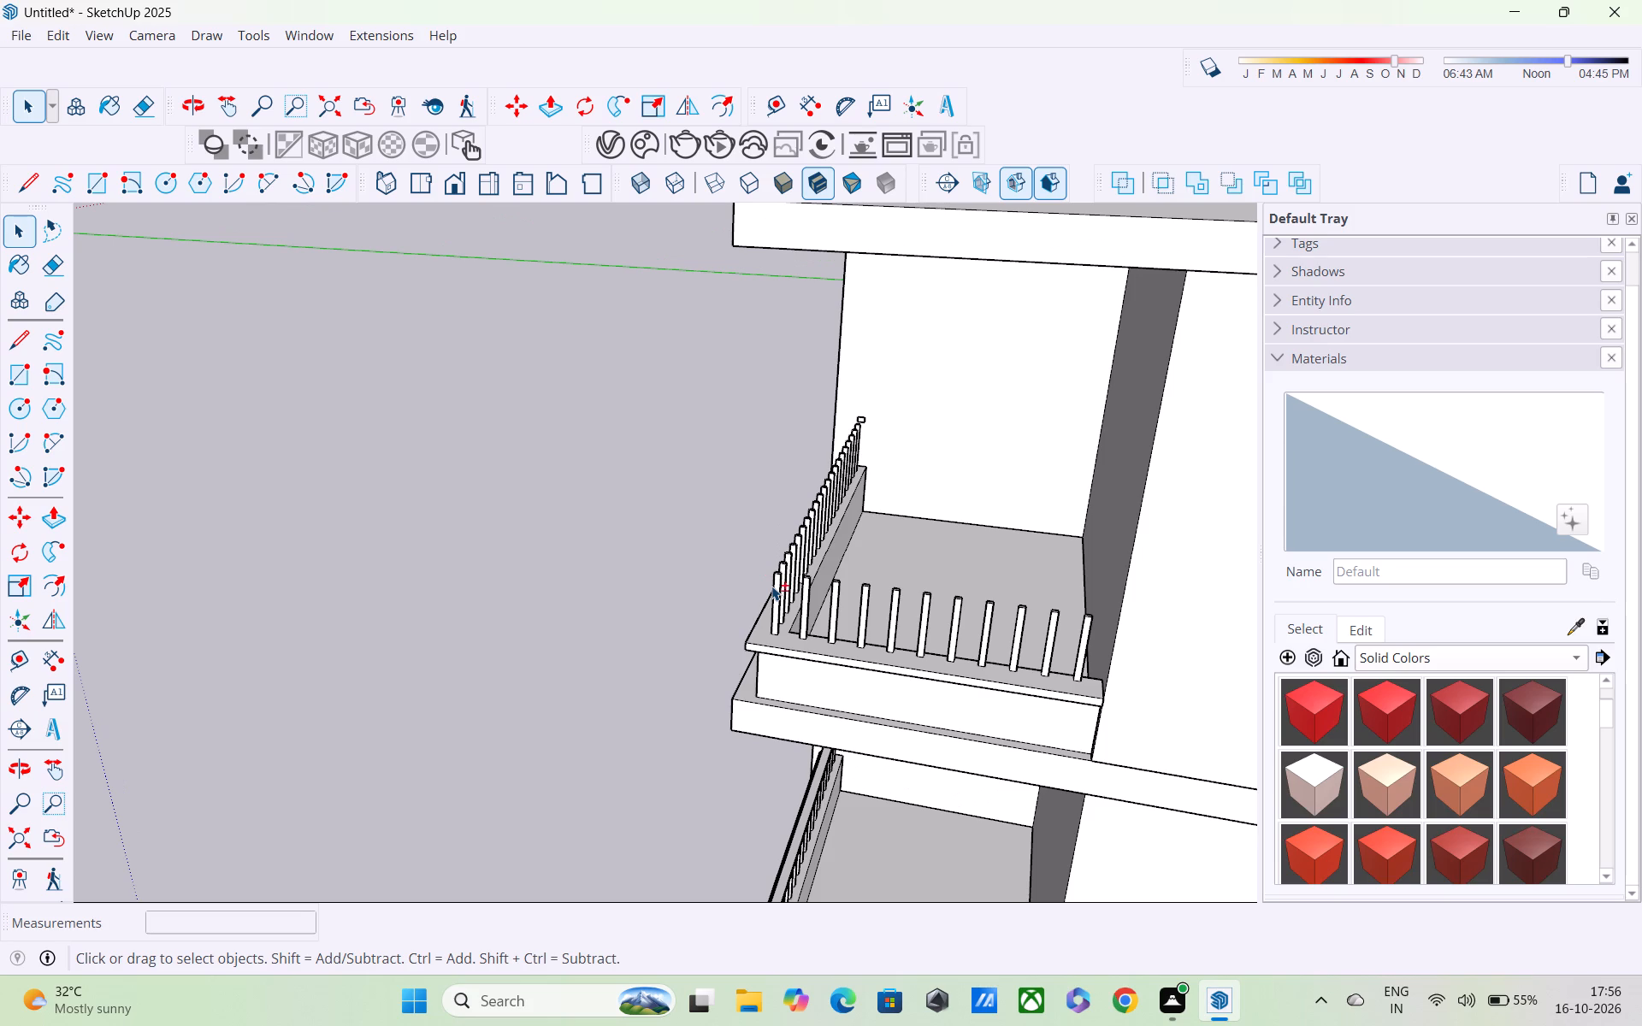
middle_click_drag(769, 576, 777, 467, "shift")
scroll(812, 437, "up", 4)
middle_click_drag(899, 360, 913, 469)
scroll(902, 374, "up", 4)
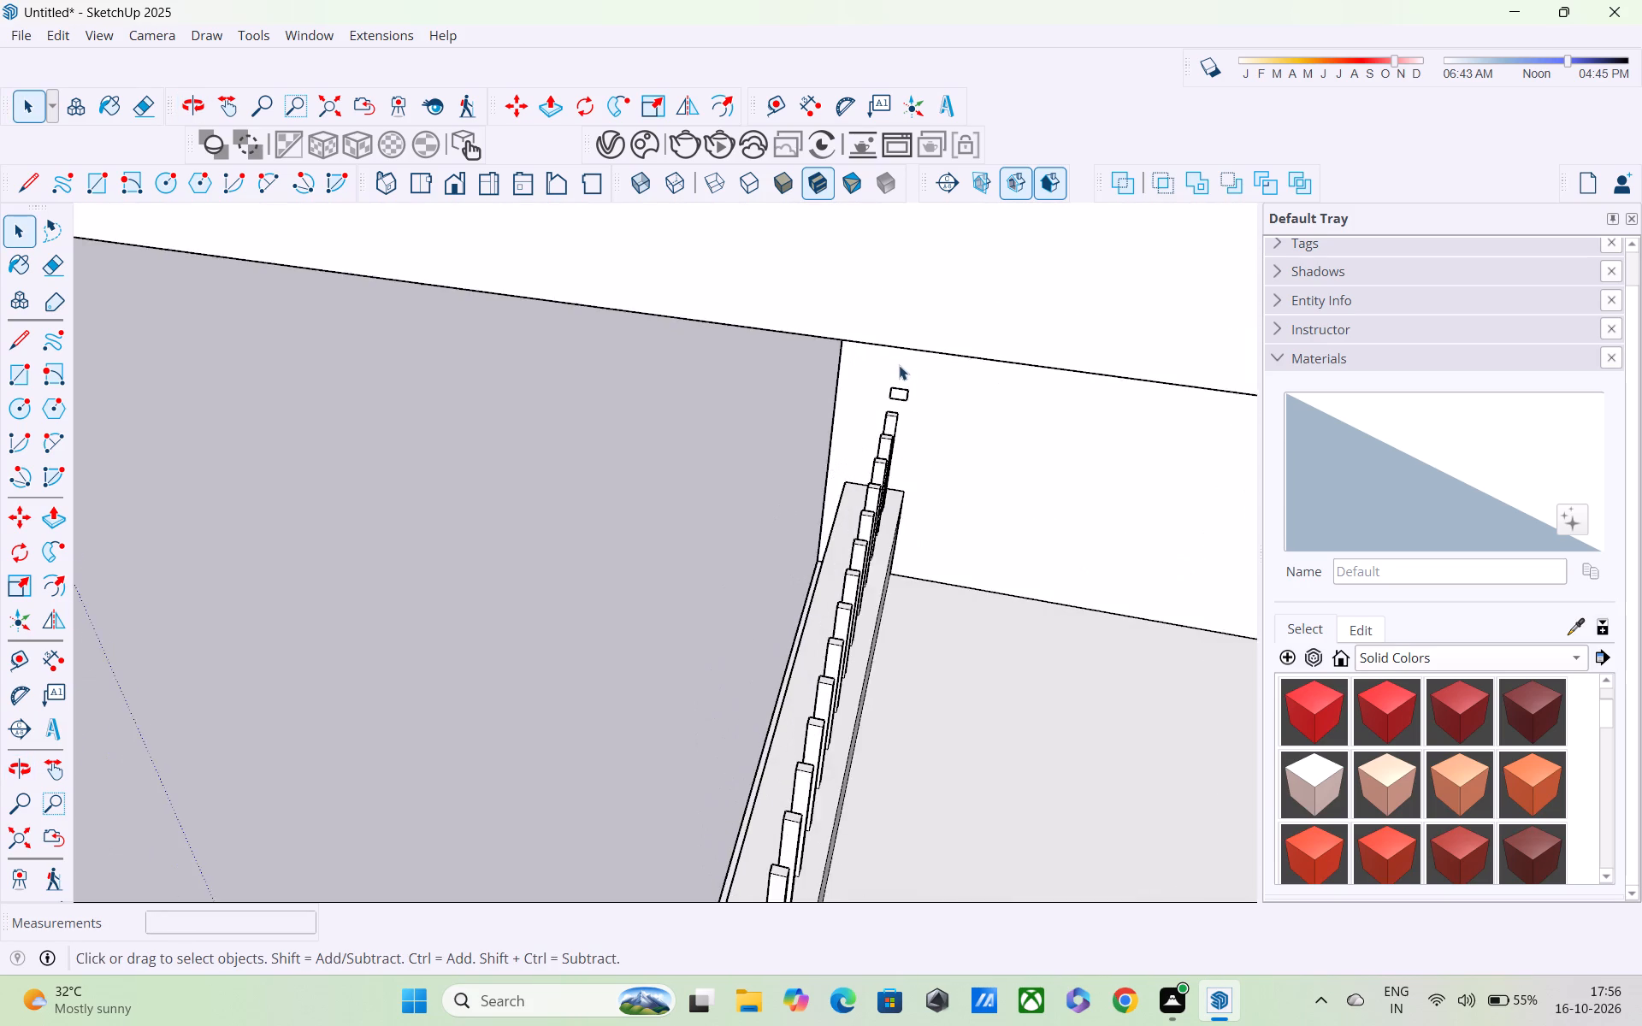
scroll(899, 365, "up", 6)
key("p")
scroll(897, 392, "up", 5)
left_click(896, 394)
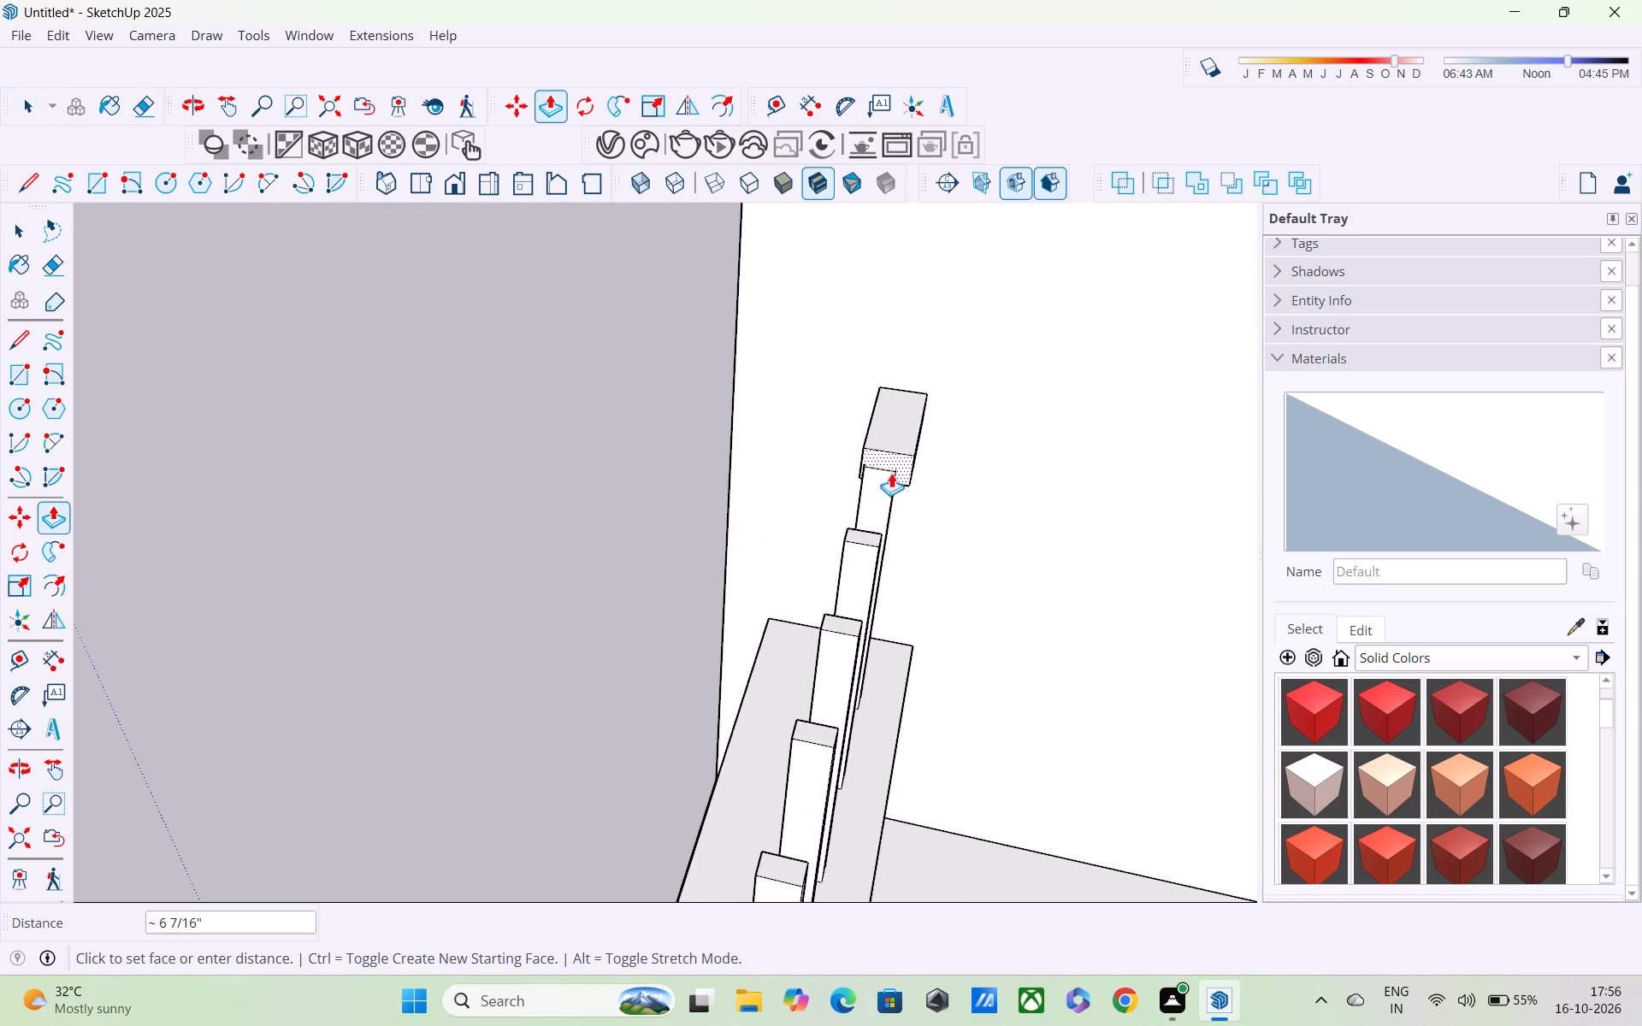
scroll(889, 483, "down", 10)
middle_click_drag(878, 481, 876, 232, "shift")
scroll(877, 232, "down", 6)
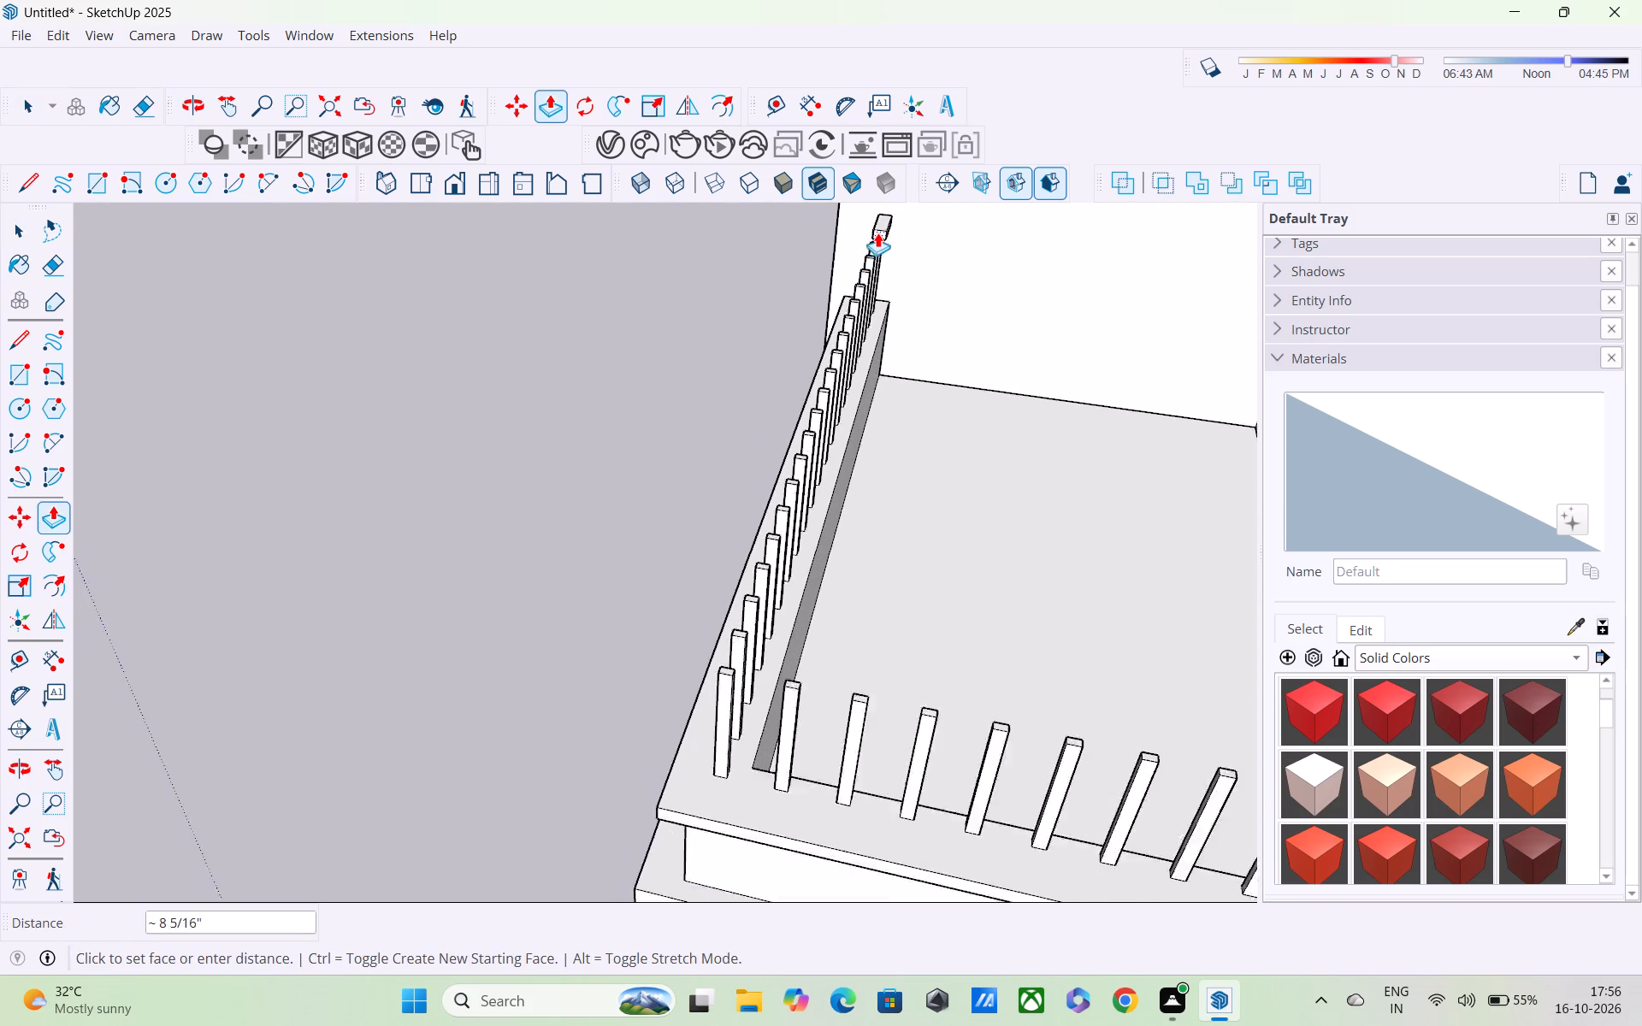
scroll(848, 320, "down", 2)
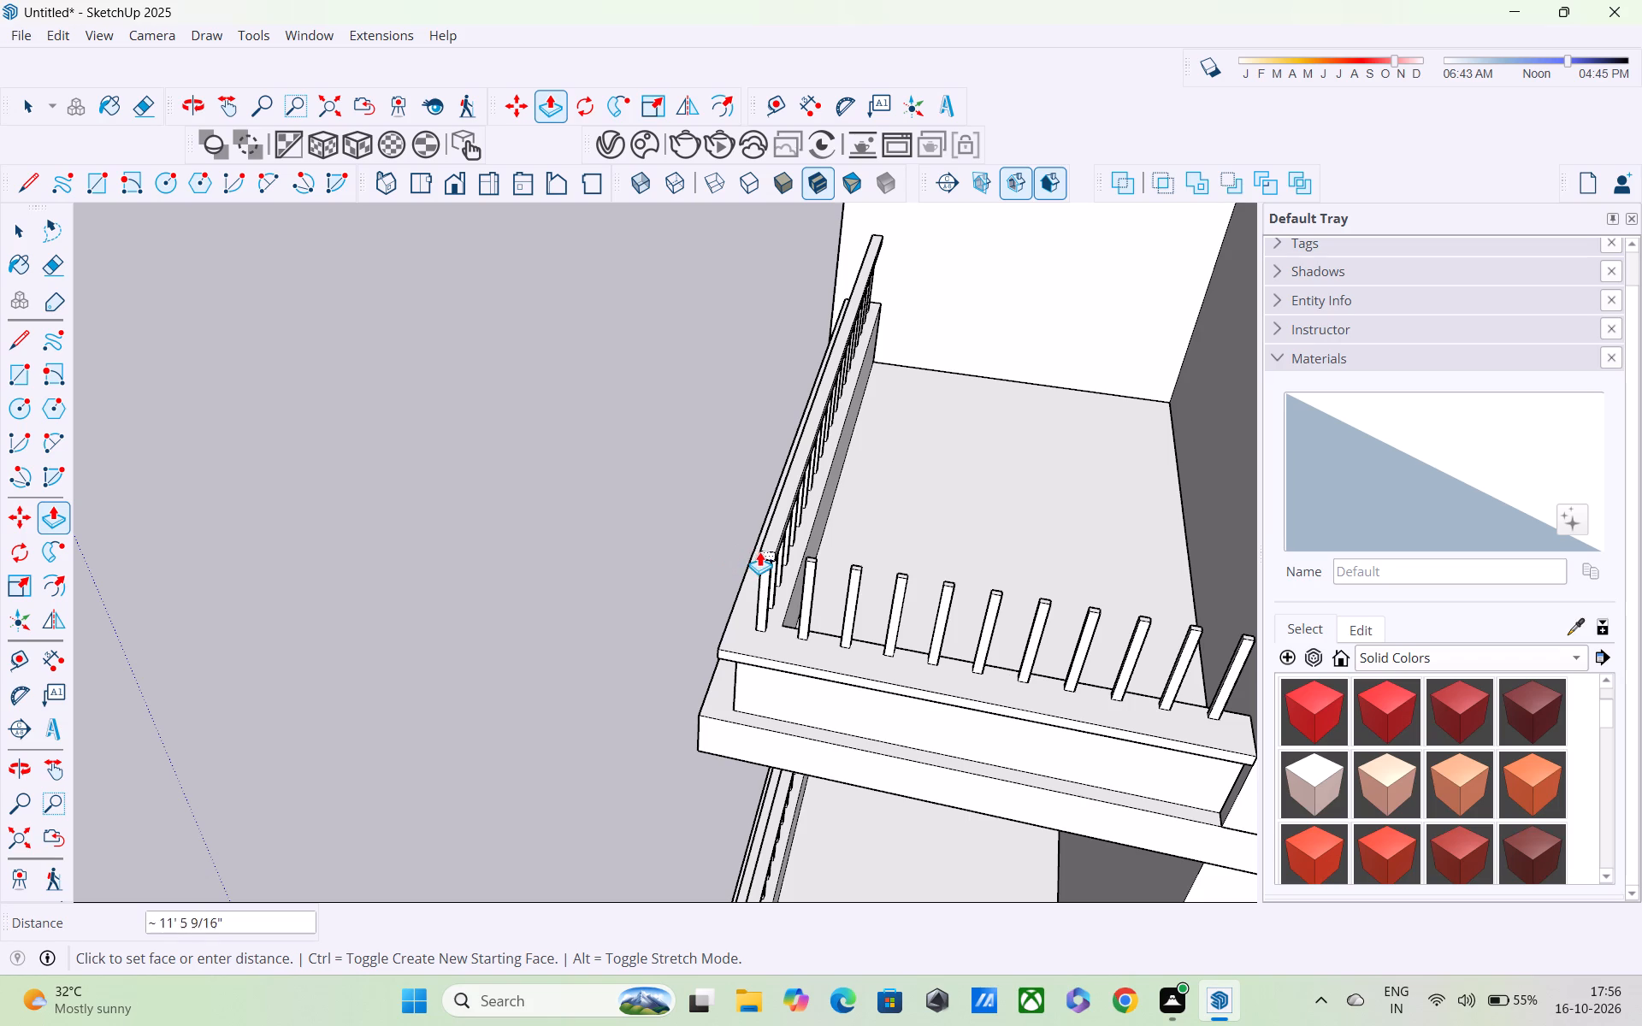
middle_click_drag(761, 556, 649, 365)
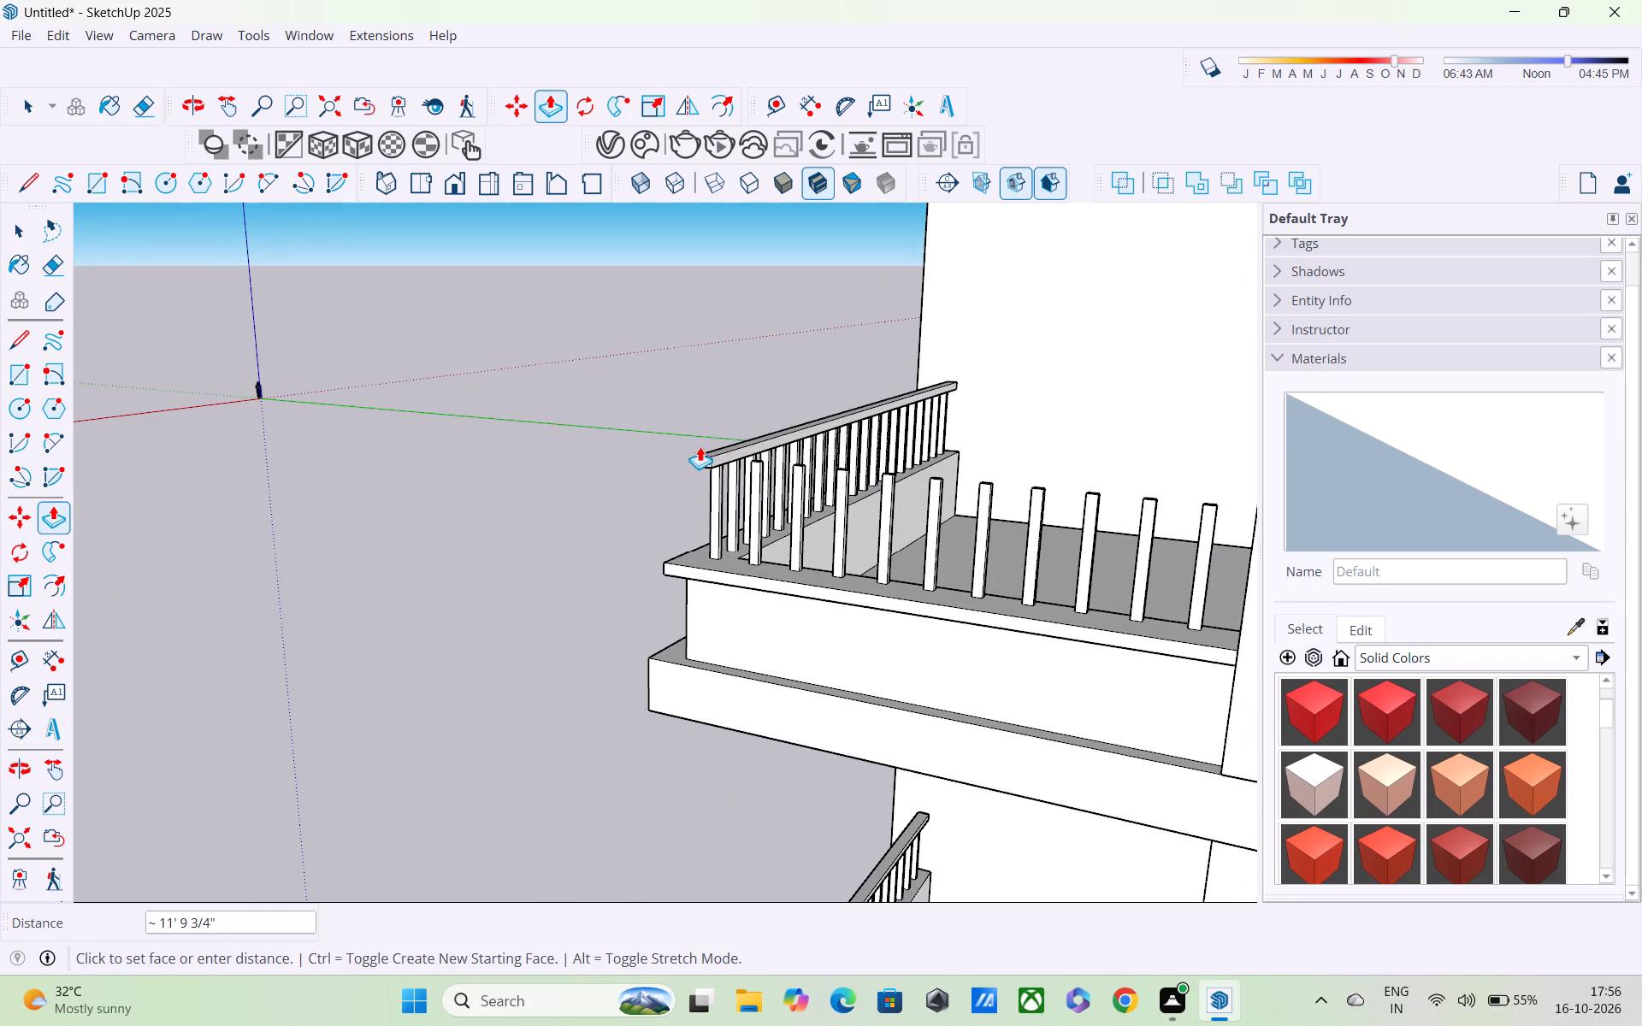
left_click(700, 446)
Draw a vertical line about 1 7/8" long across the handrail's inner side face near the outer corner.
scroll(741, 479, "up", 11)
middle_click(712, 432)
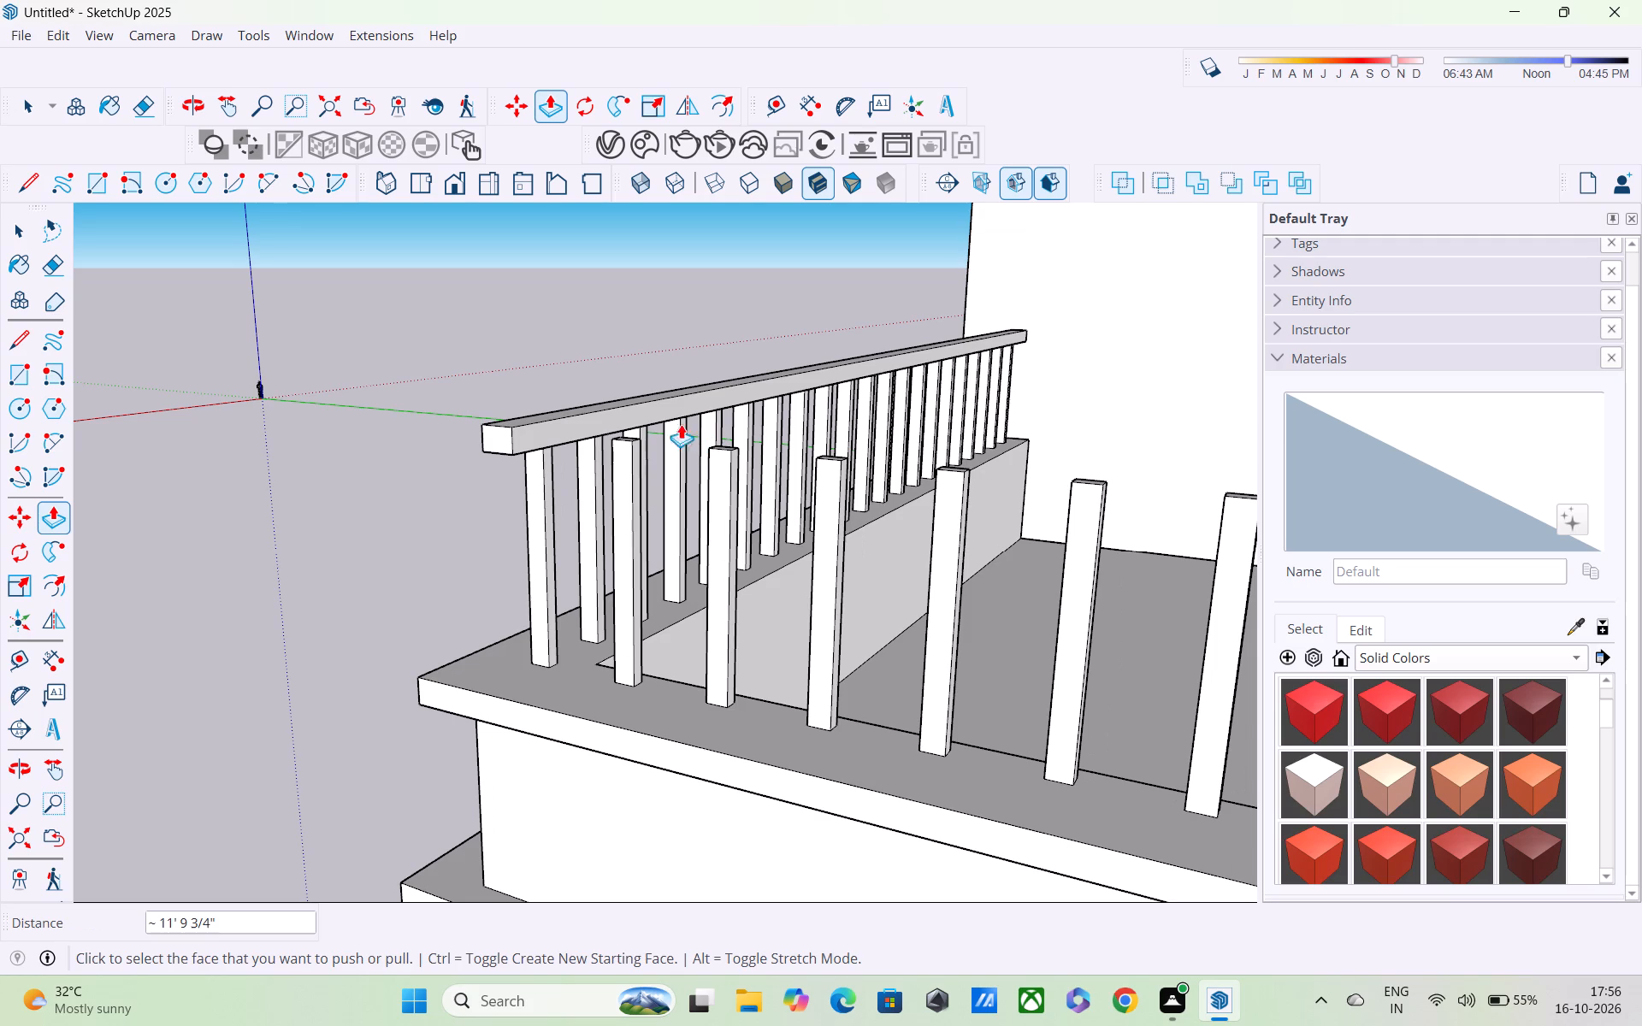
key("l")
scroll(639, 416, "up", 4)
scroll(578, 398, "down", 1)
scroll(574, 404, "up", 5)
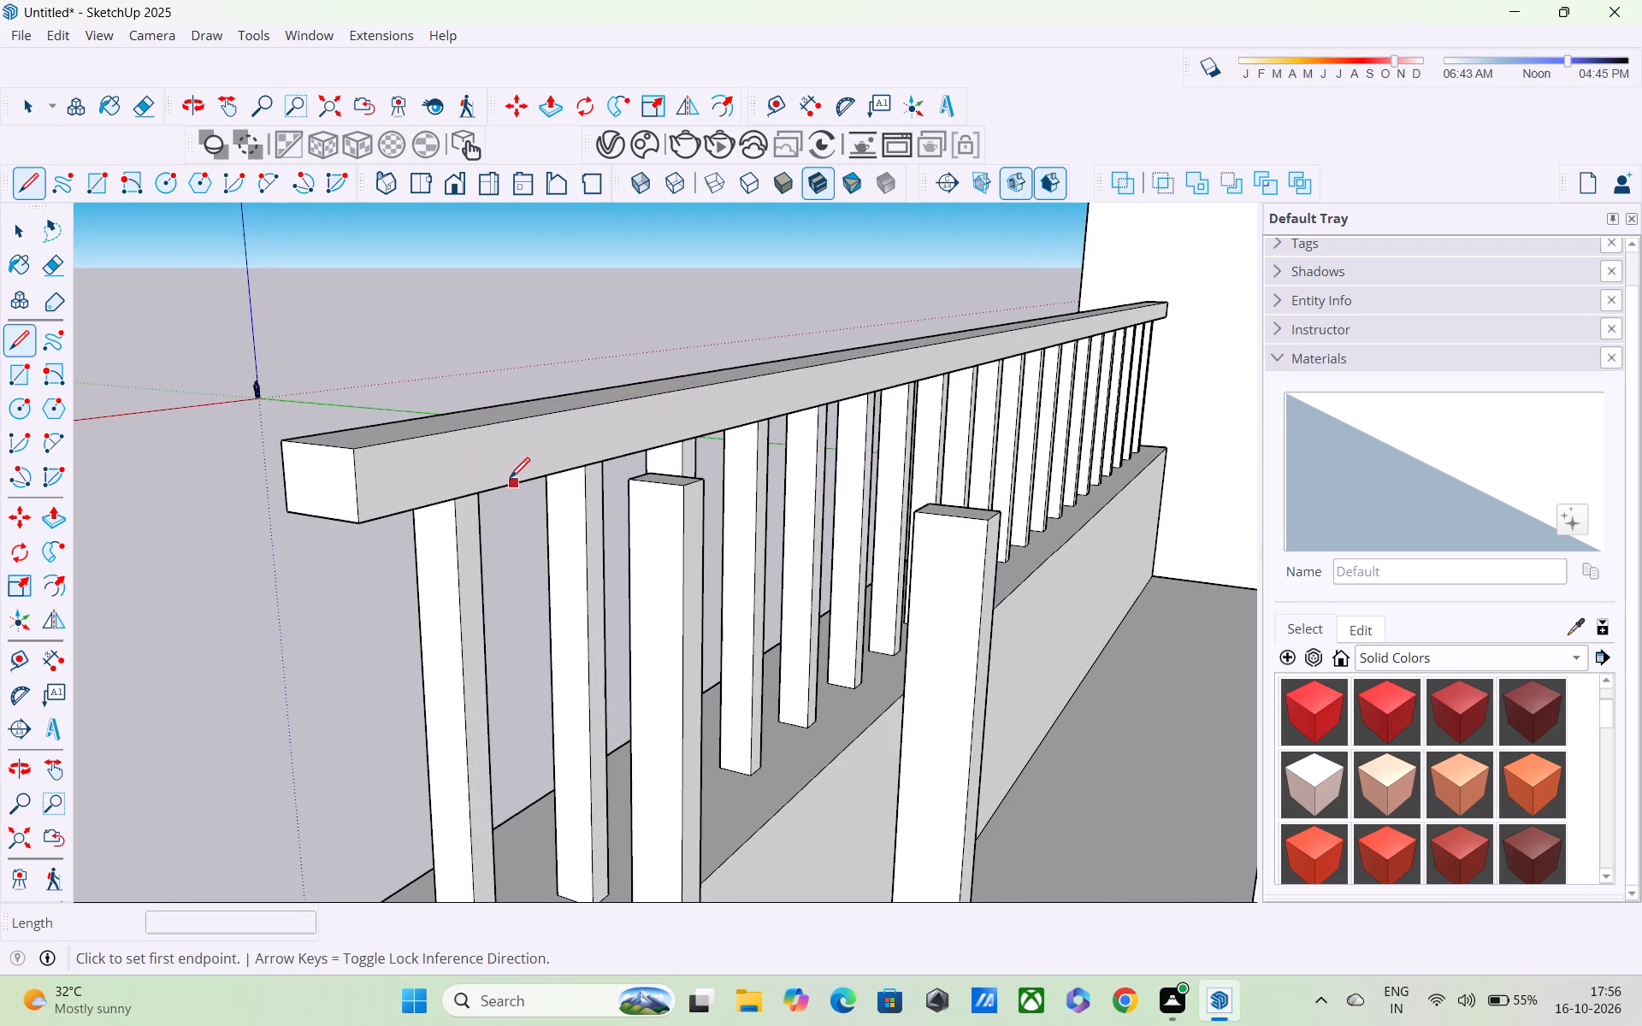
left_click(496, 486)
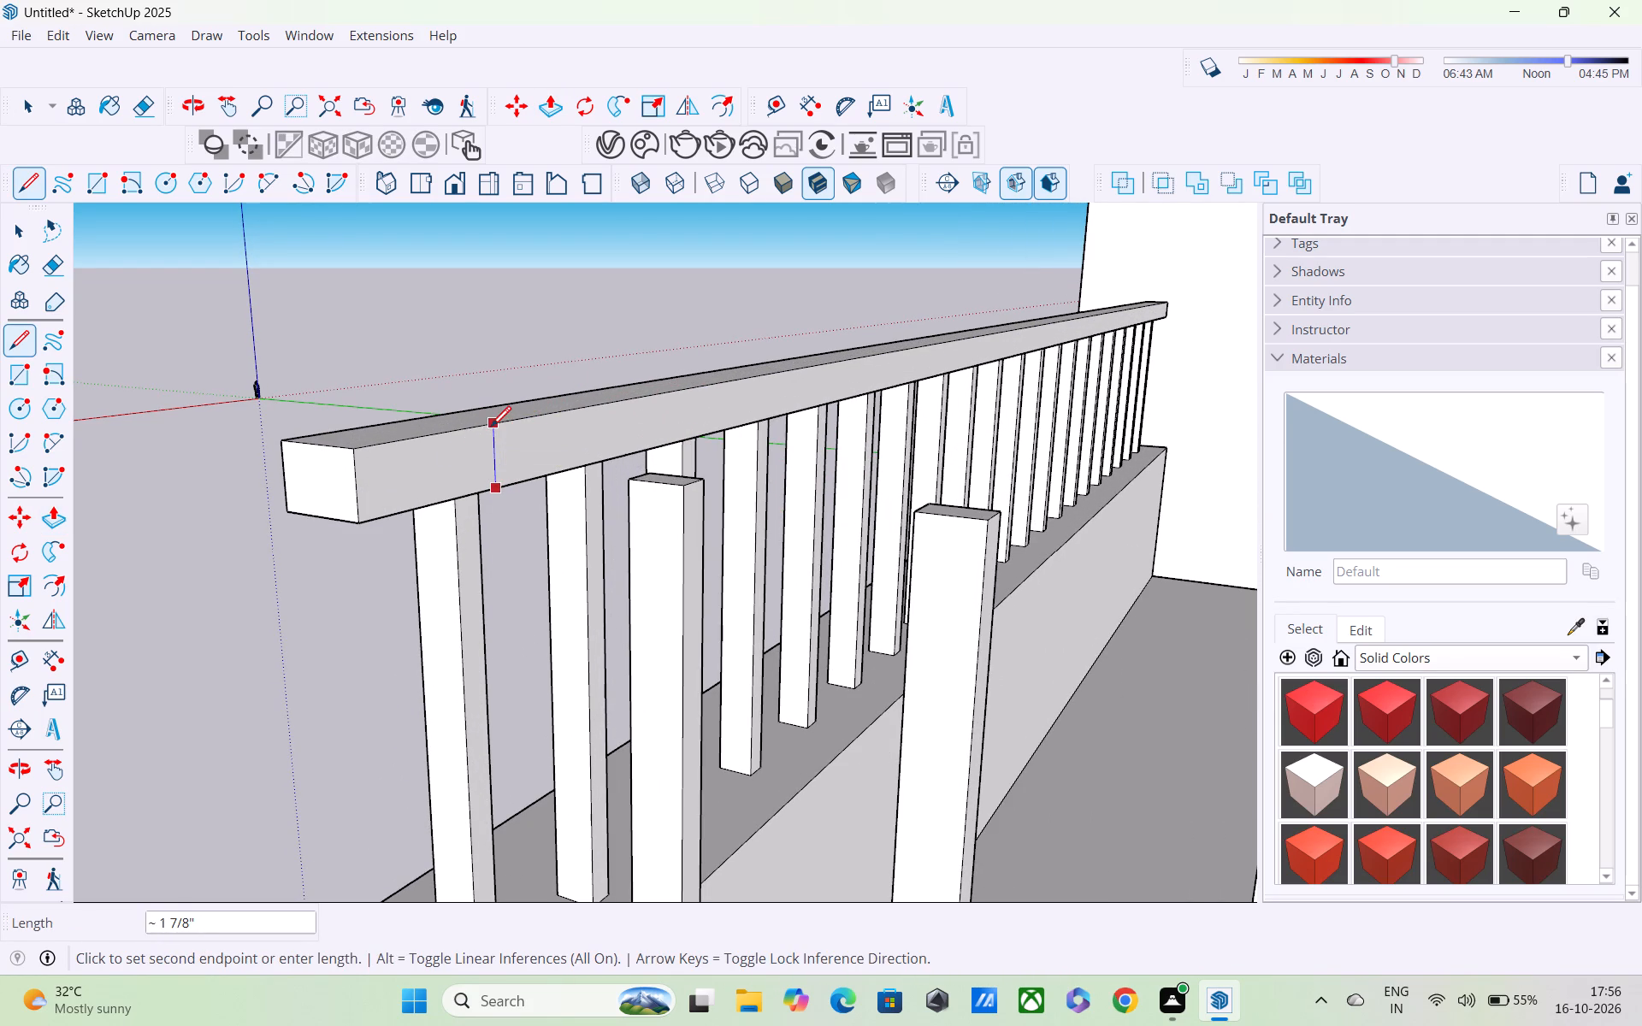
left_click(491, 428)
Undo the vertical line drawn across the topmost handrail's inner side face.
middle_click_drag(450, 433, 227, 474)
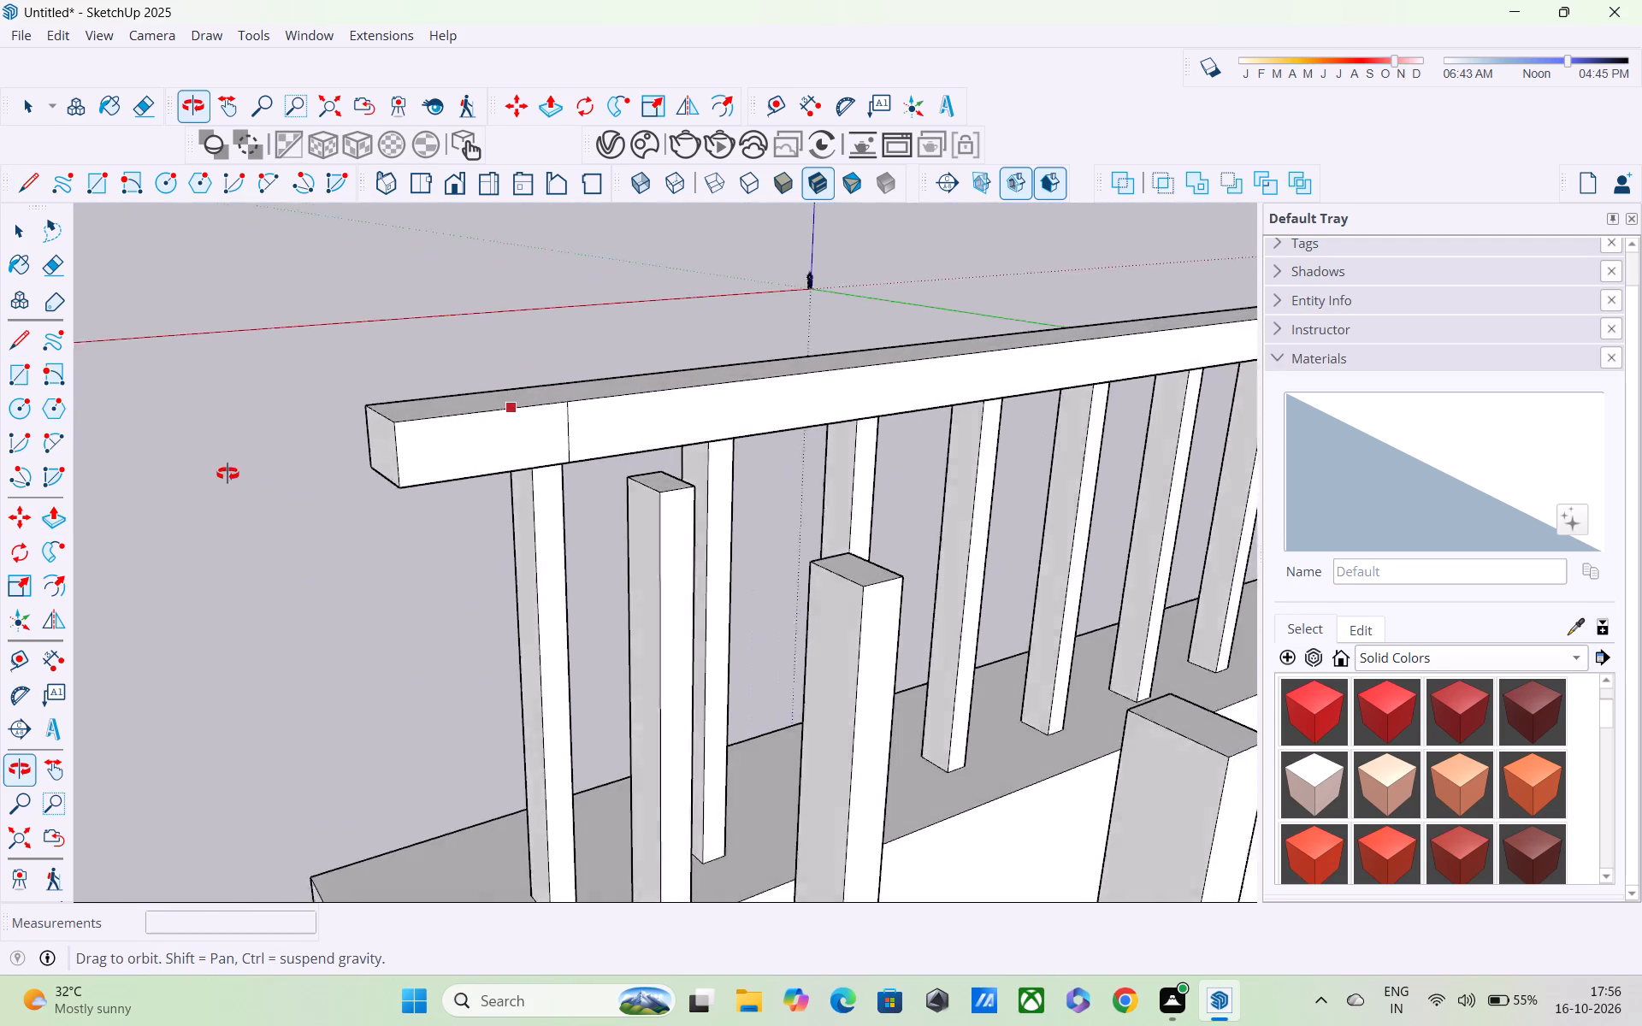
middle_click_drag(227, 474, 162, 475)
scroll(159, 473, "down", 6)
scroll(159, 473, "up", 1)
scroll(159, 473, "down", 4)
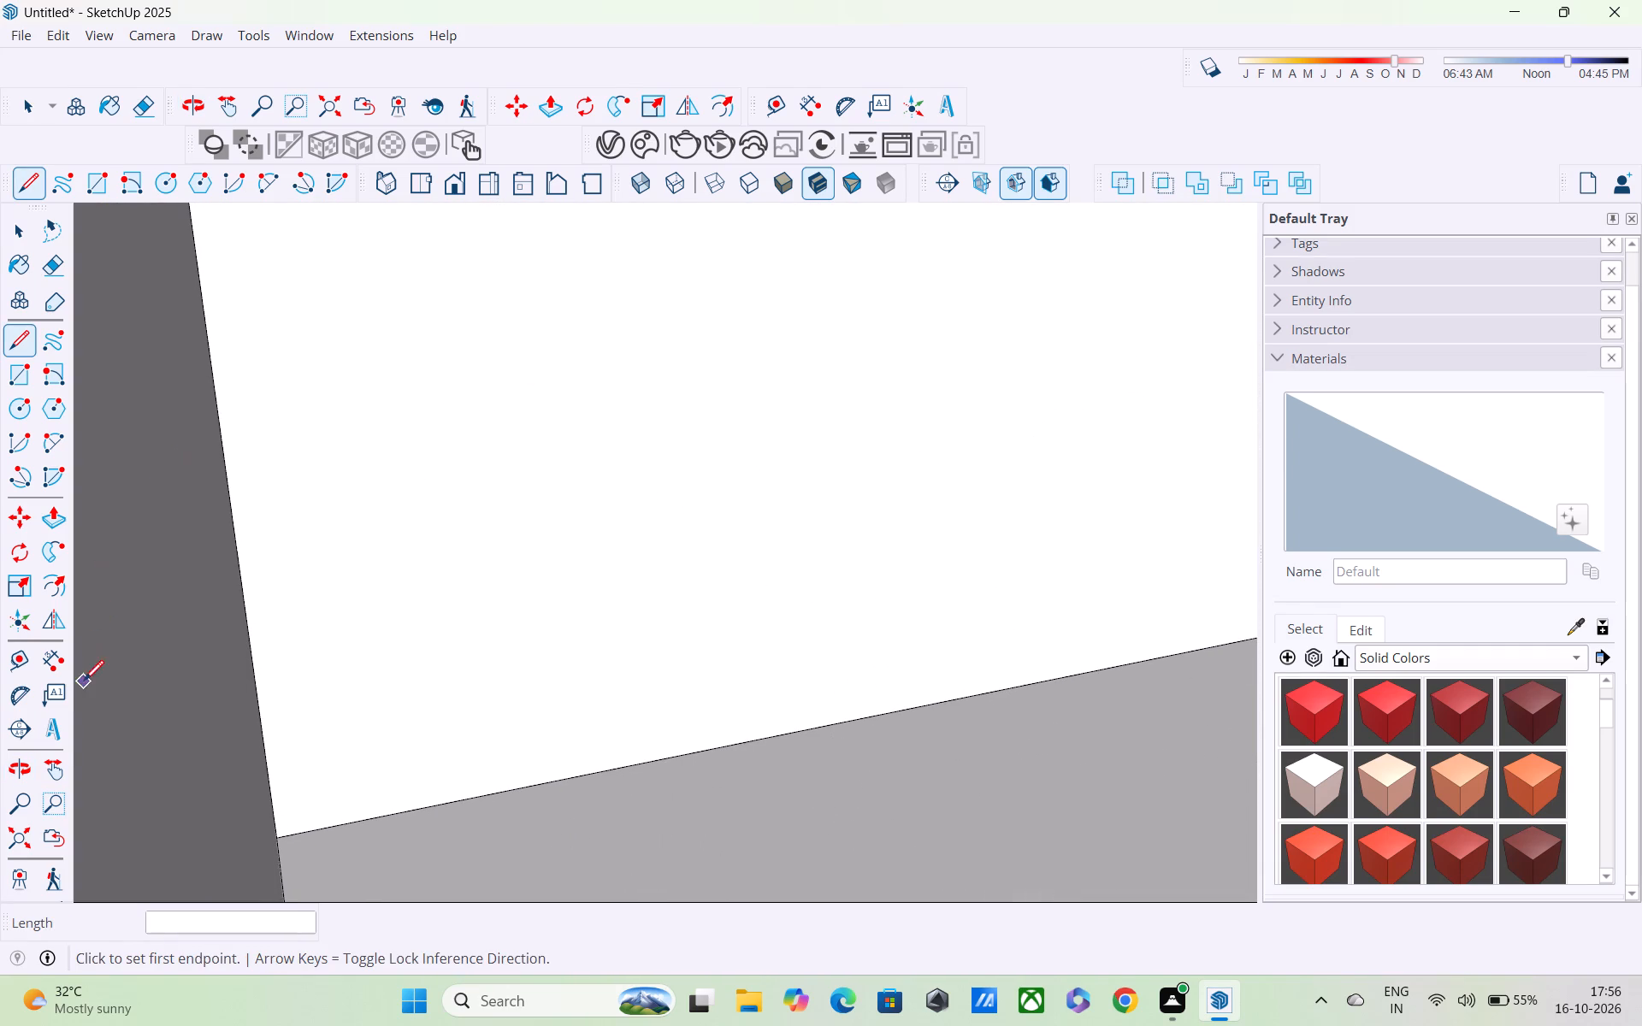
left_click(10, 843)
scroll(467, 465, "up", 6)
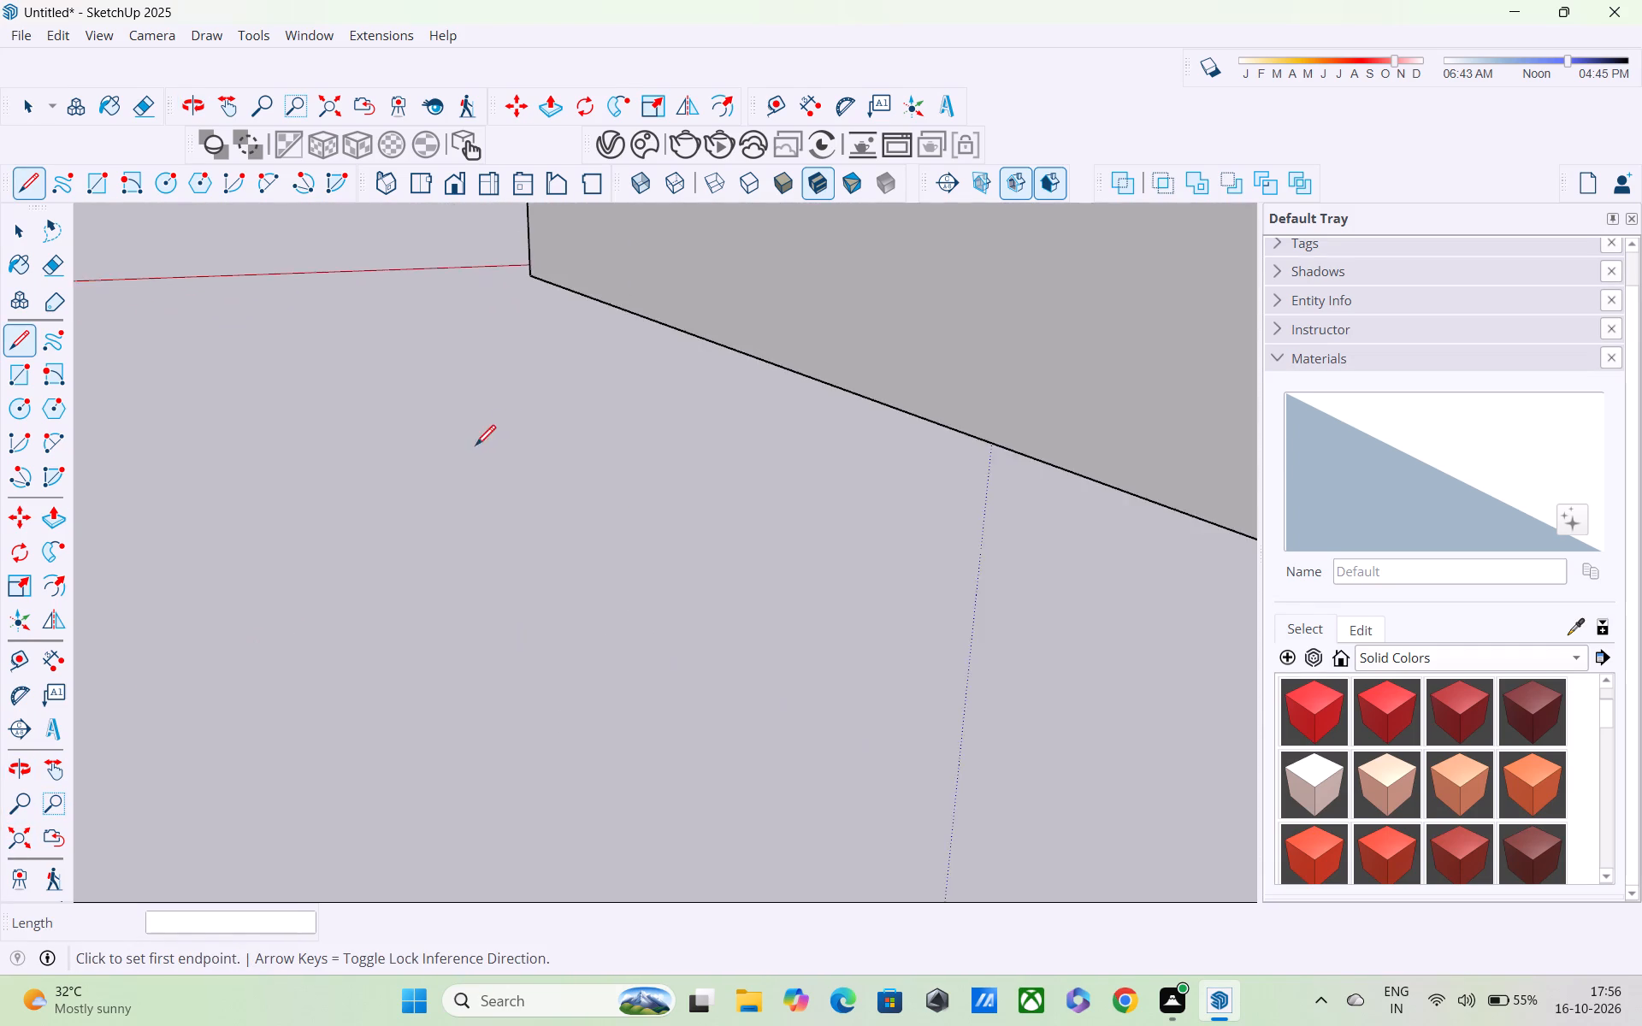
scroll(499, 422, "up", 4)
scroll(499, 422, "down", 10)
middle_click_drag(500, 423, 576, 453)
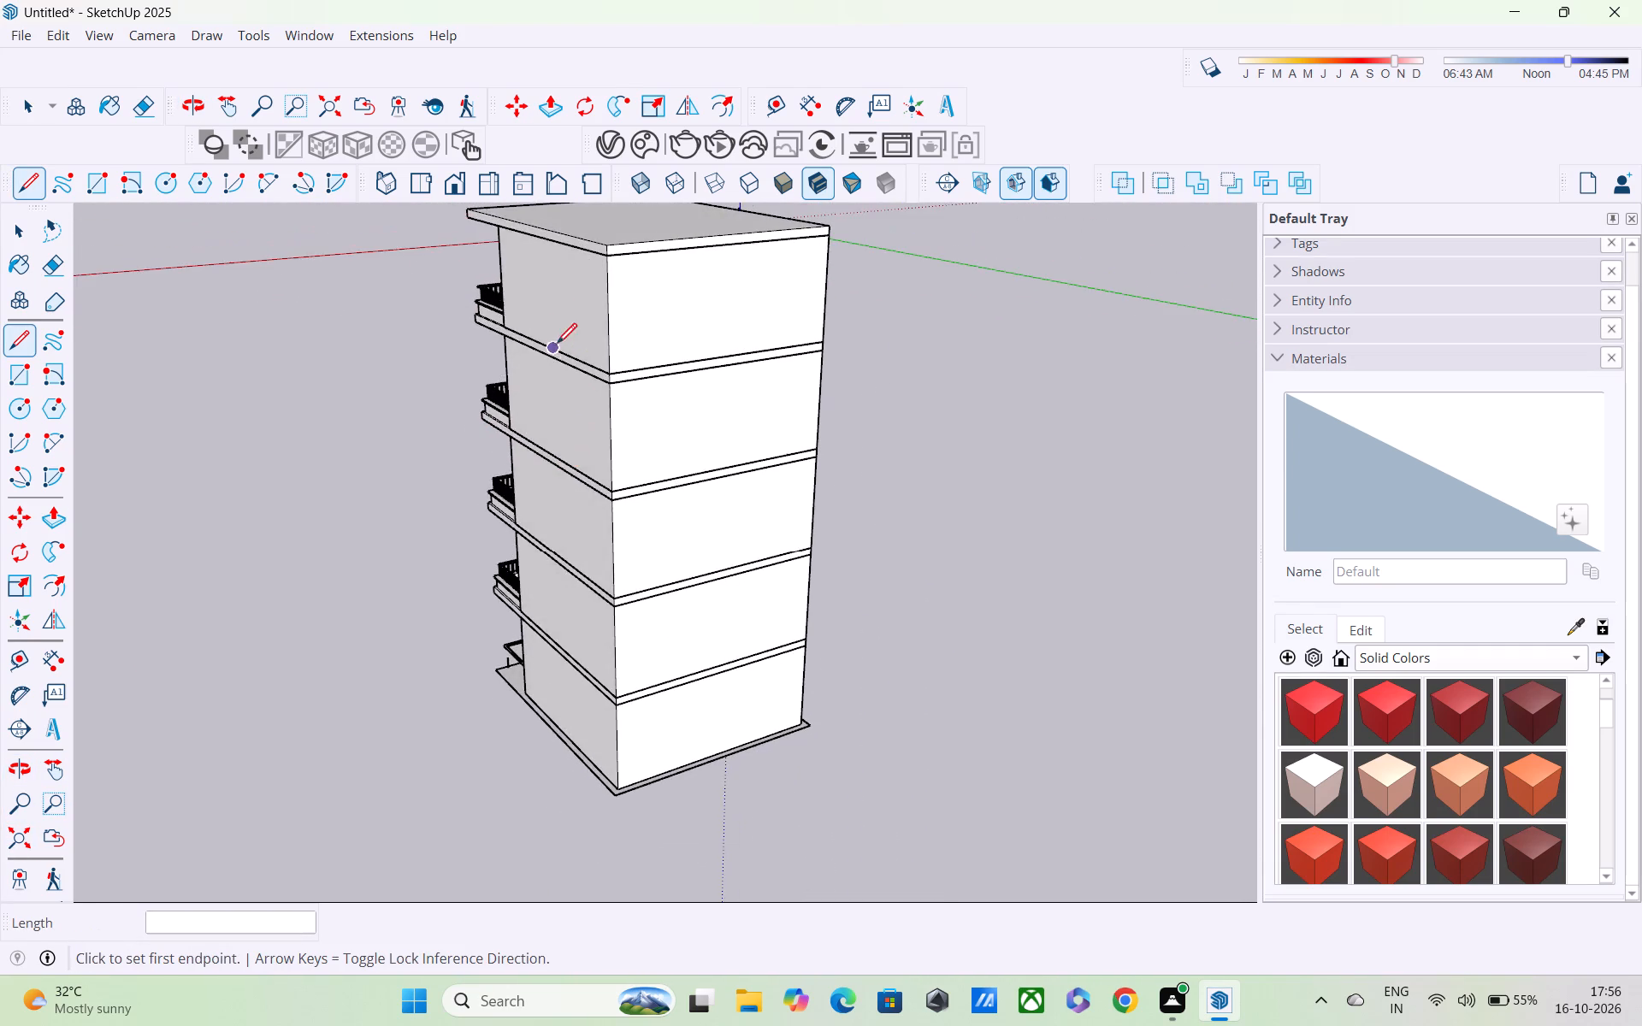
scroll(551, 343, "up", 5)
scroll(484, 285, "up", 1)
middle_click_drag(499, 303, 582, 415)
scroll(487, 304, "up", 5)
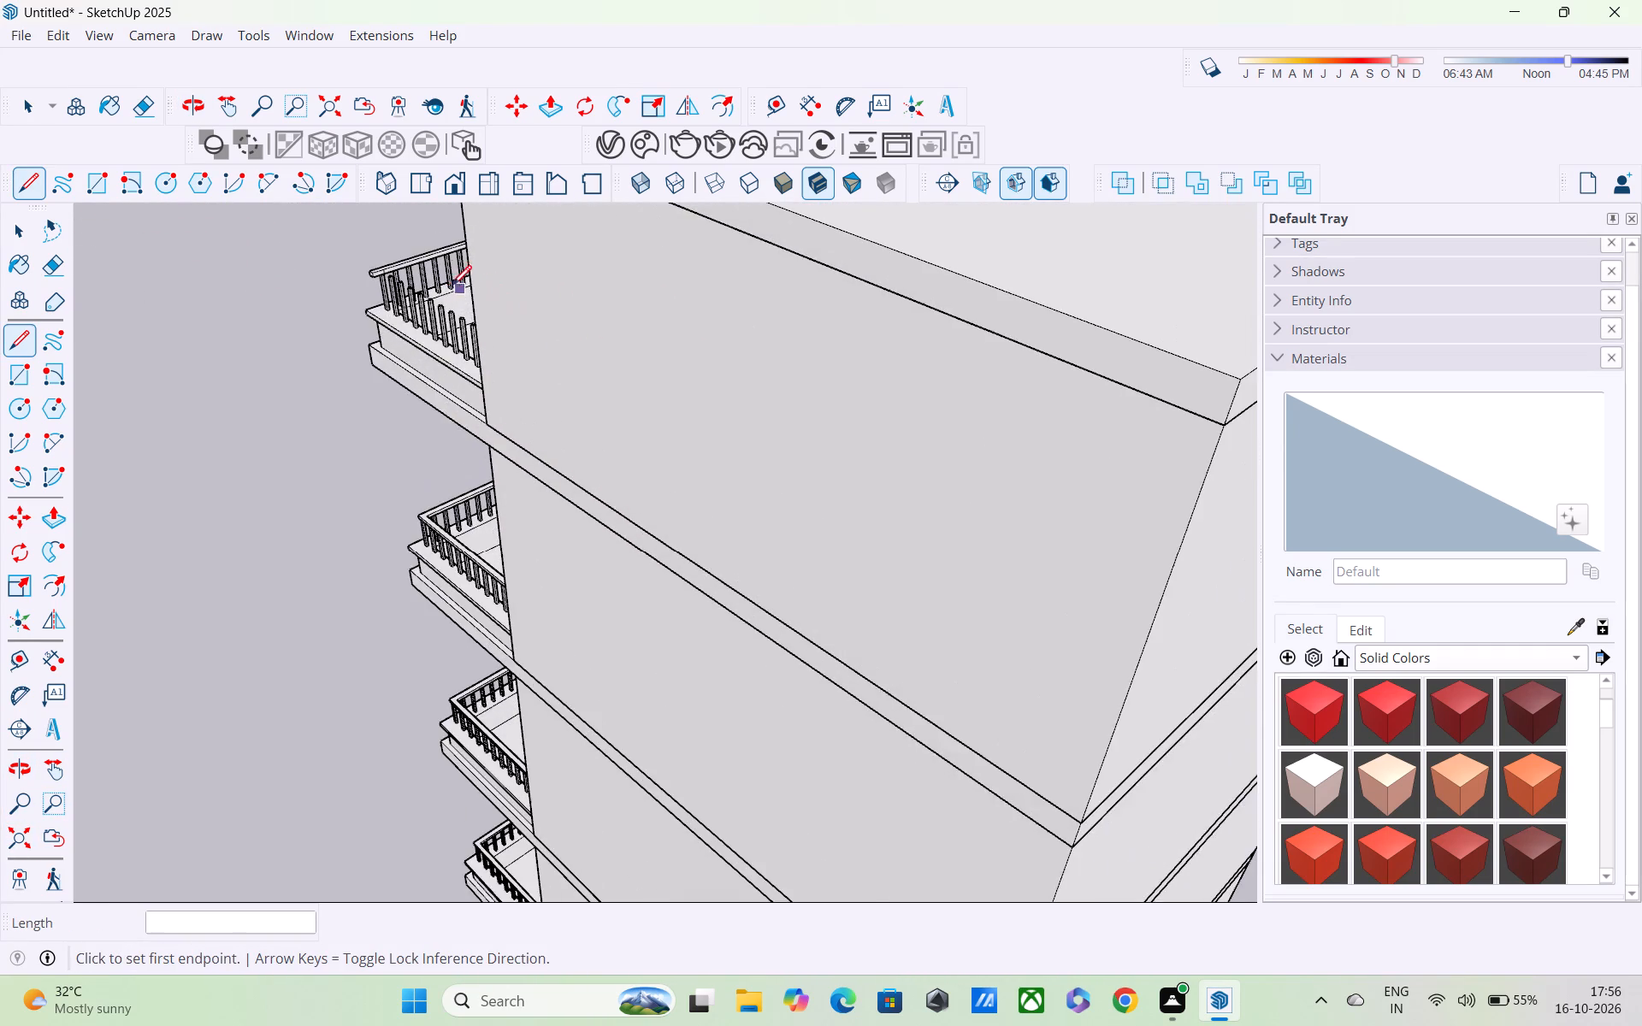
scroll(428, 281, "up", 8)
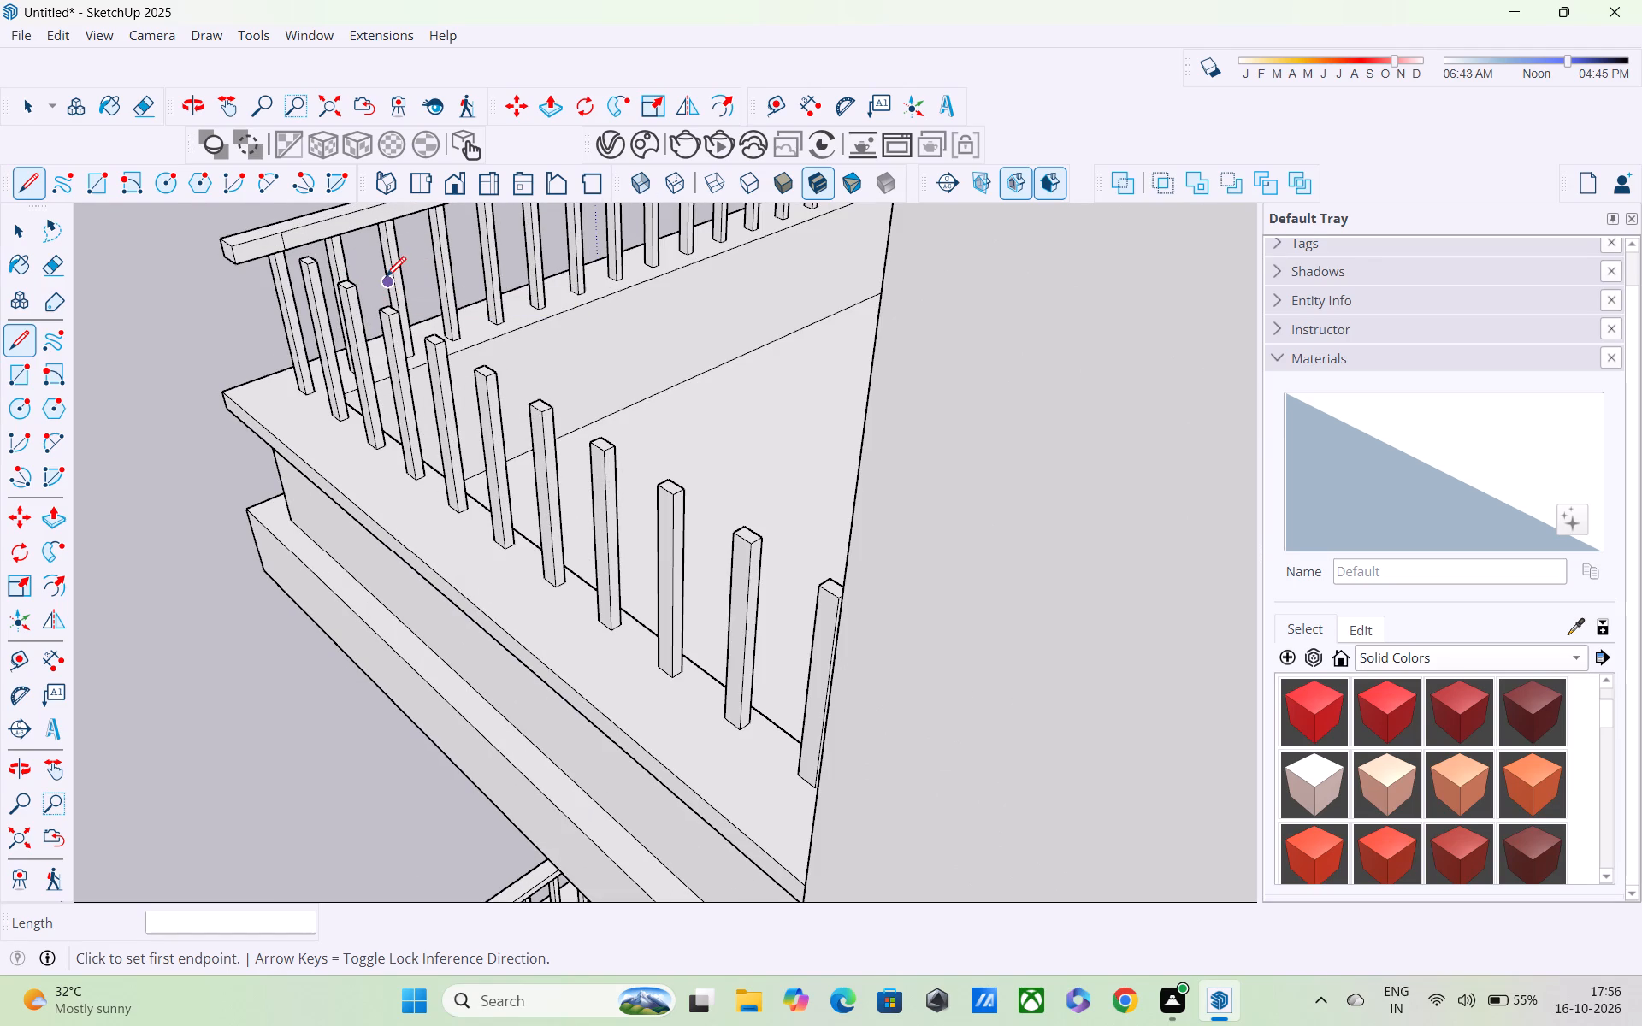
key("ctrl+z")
Draw a vertical line about 1 7/8" long across the handrail's inner side face, marking off the short arm's rail section.
scroll(341, 251, "up", 4)
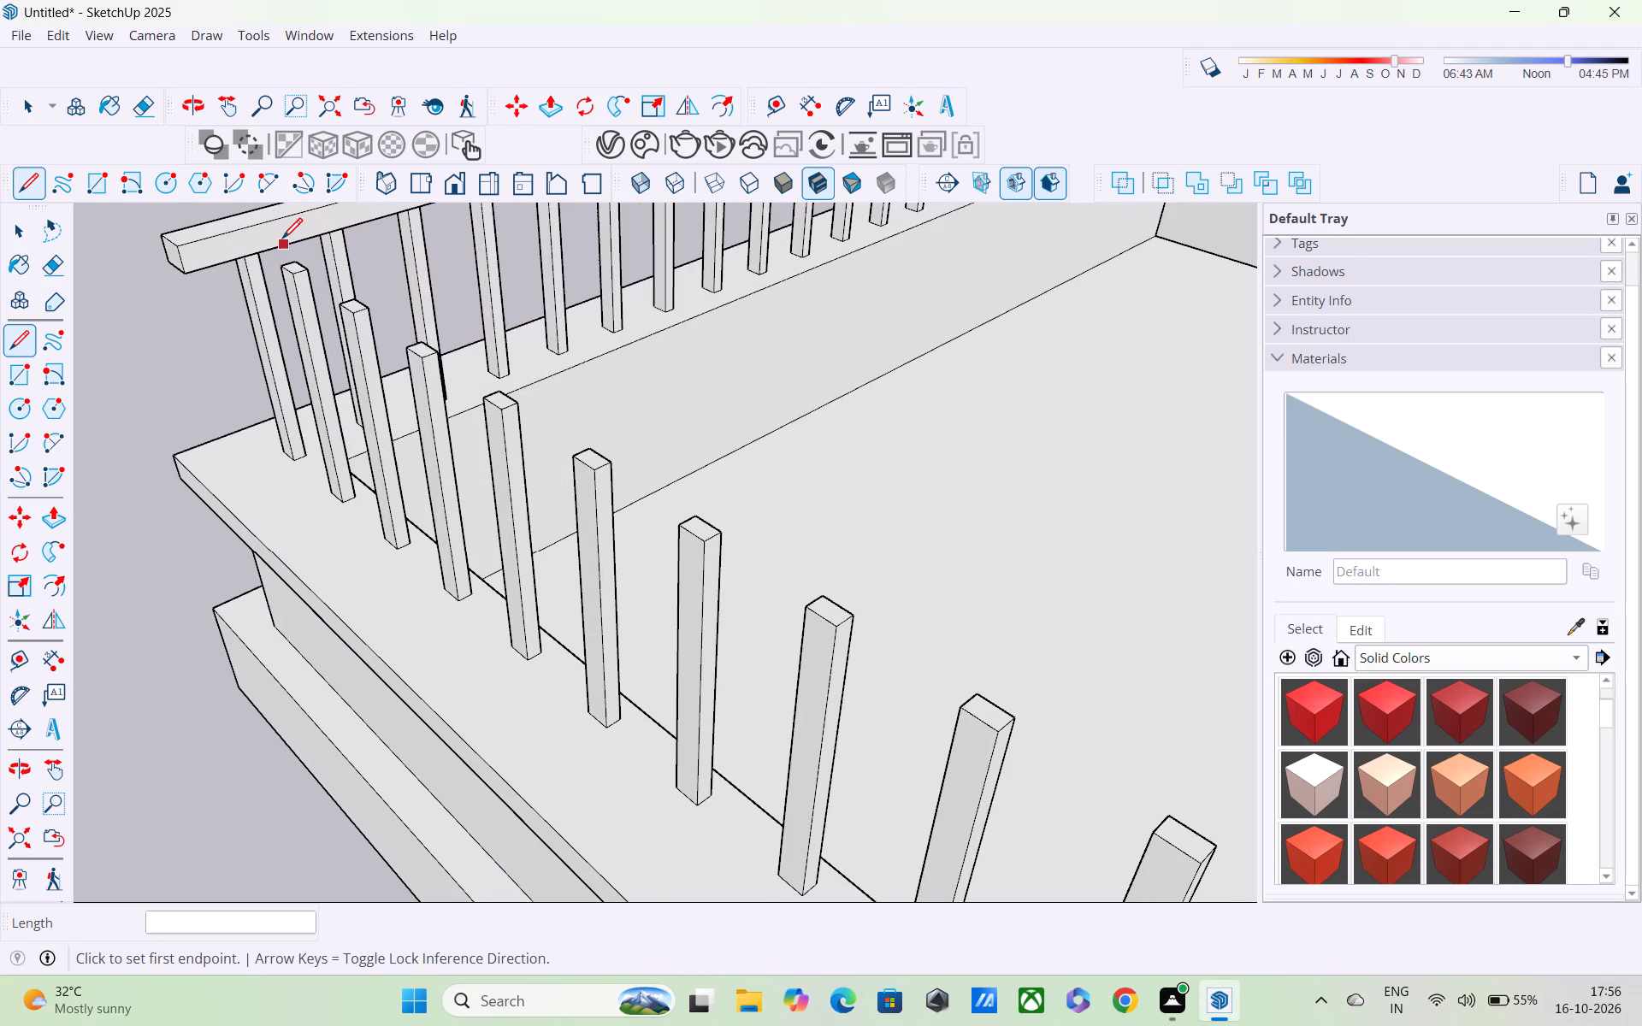
left_click(281, 241)
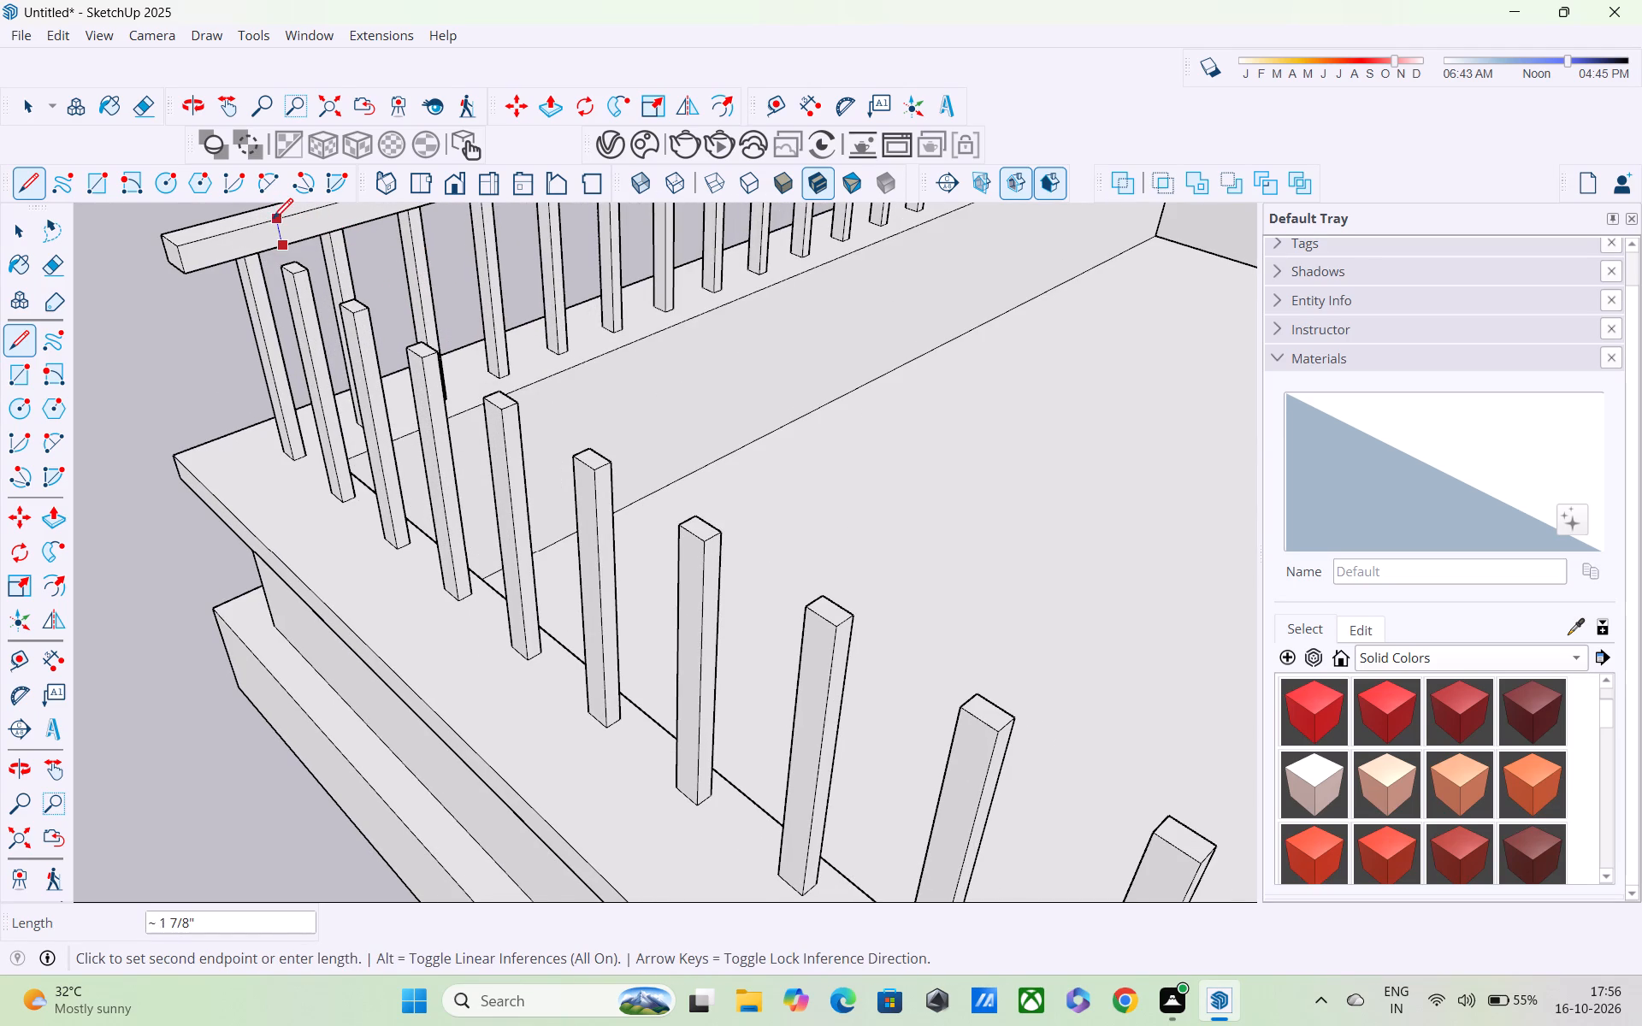
left_click(273, 221)
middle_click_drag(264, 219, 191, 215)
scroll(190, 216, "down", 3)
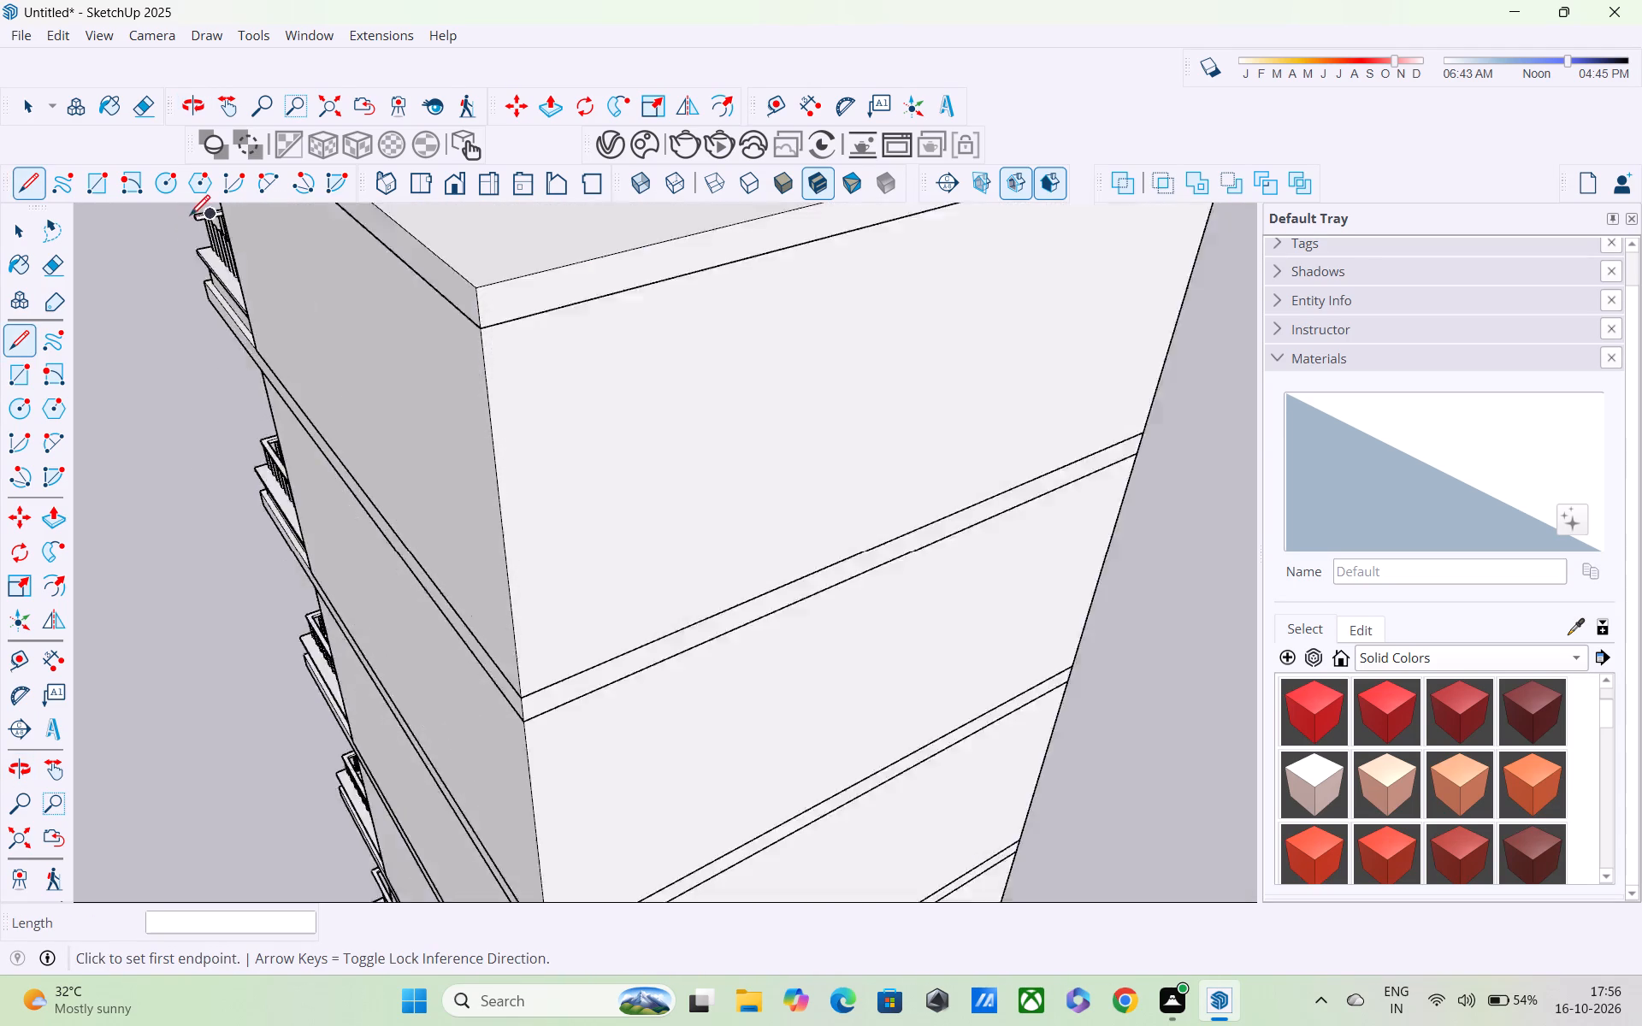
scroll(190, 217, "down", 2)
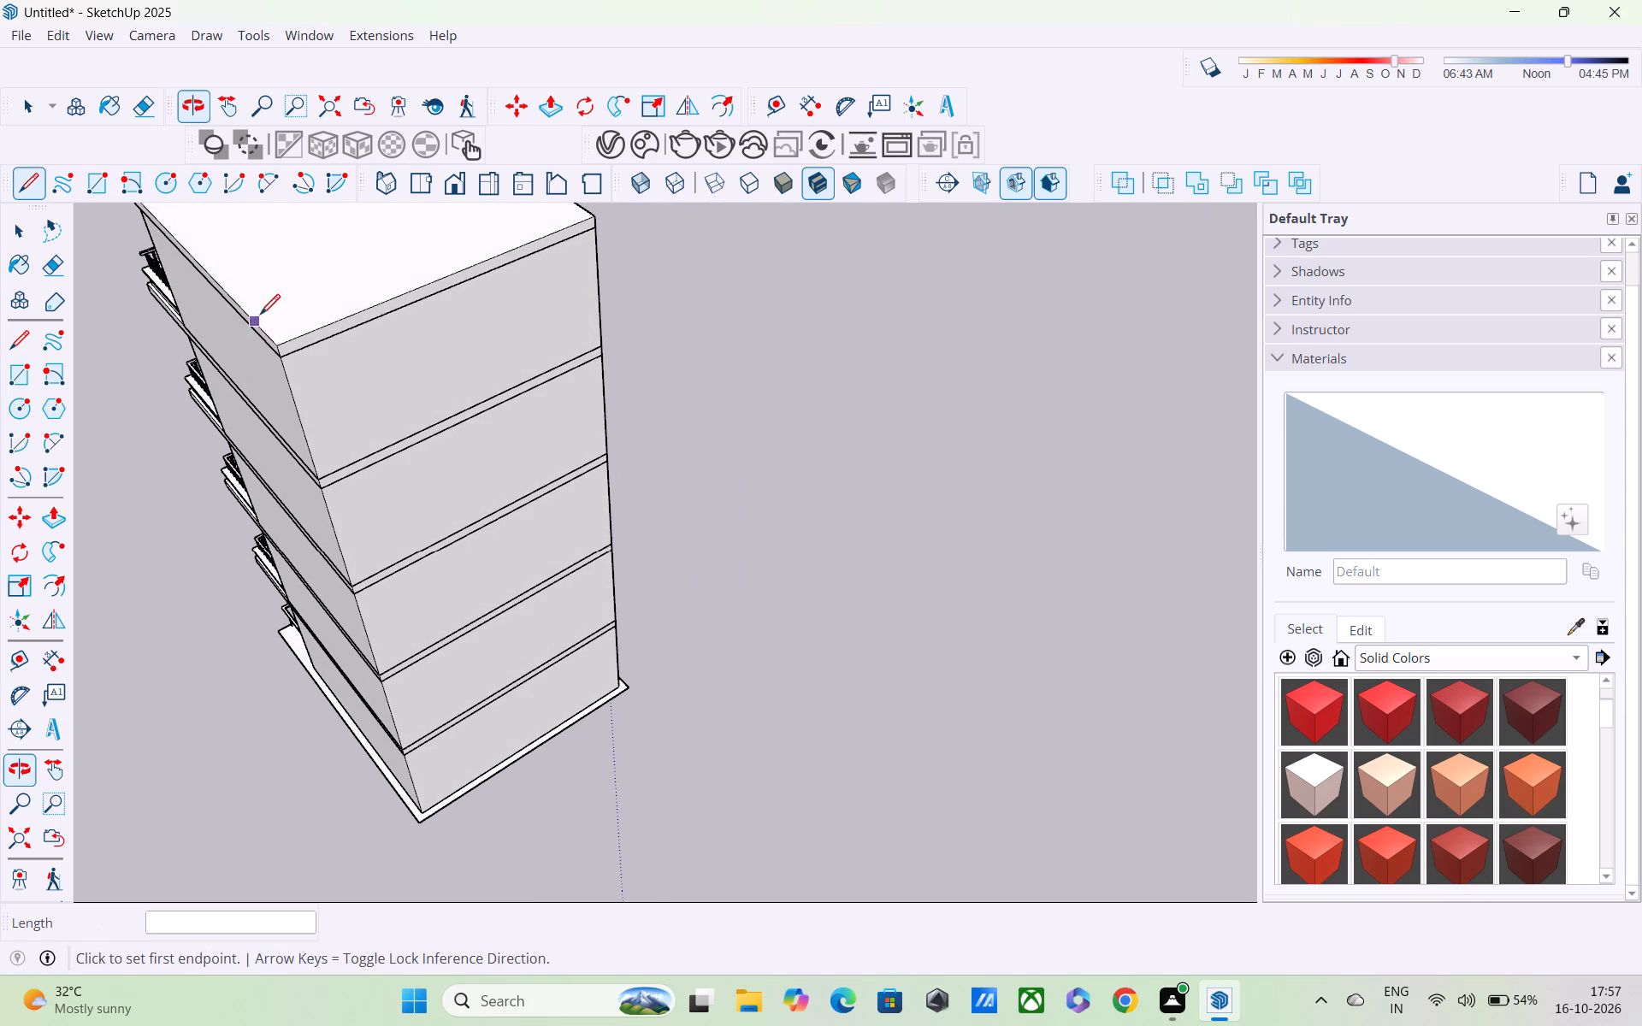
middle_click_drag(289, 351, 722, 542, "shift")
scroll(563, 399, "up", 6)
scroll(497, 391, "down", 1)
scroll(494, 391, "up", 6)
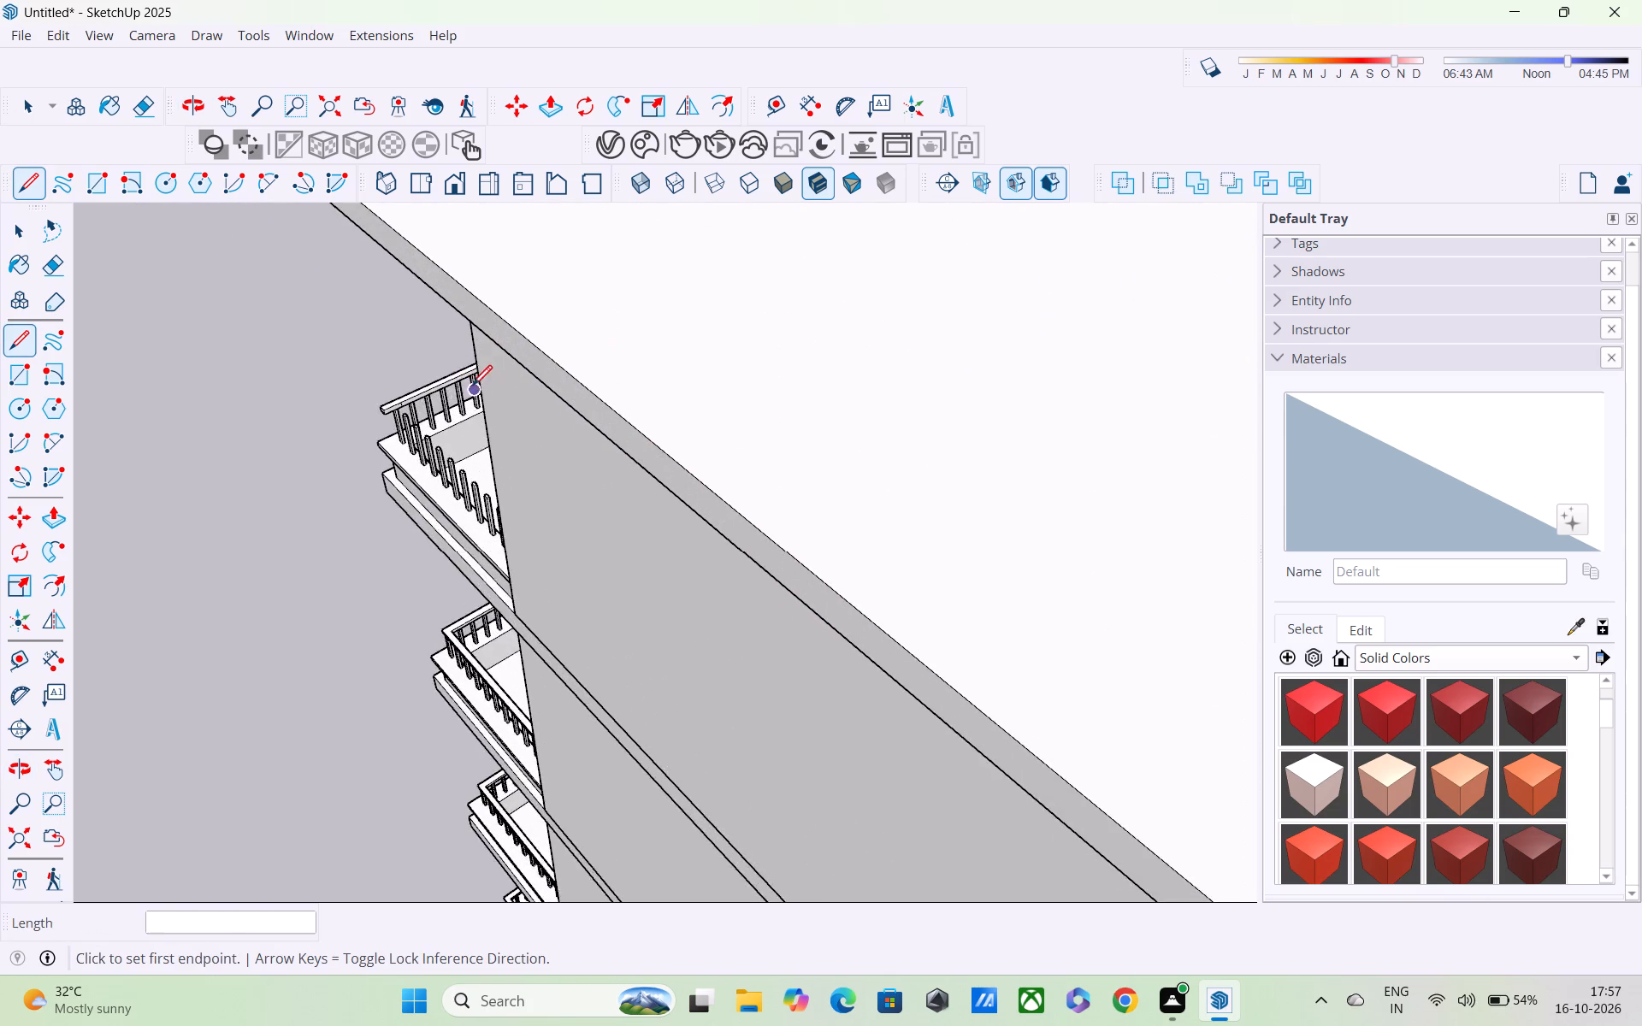
Draw two vertical lines about 1 7/8" long across the topmost handrail's inner side face, marking the short arm's rail section above the corner post.
scroll(458, 386, "down", 1)
scroll(457, 386, "up", 4)
middle_click_drag(399, 405, 365, 345)
scroll(417, 358, "up", 7)
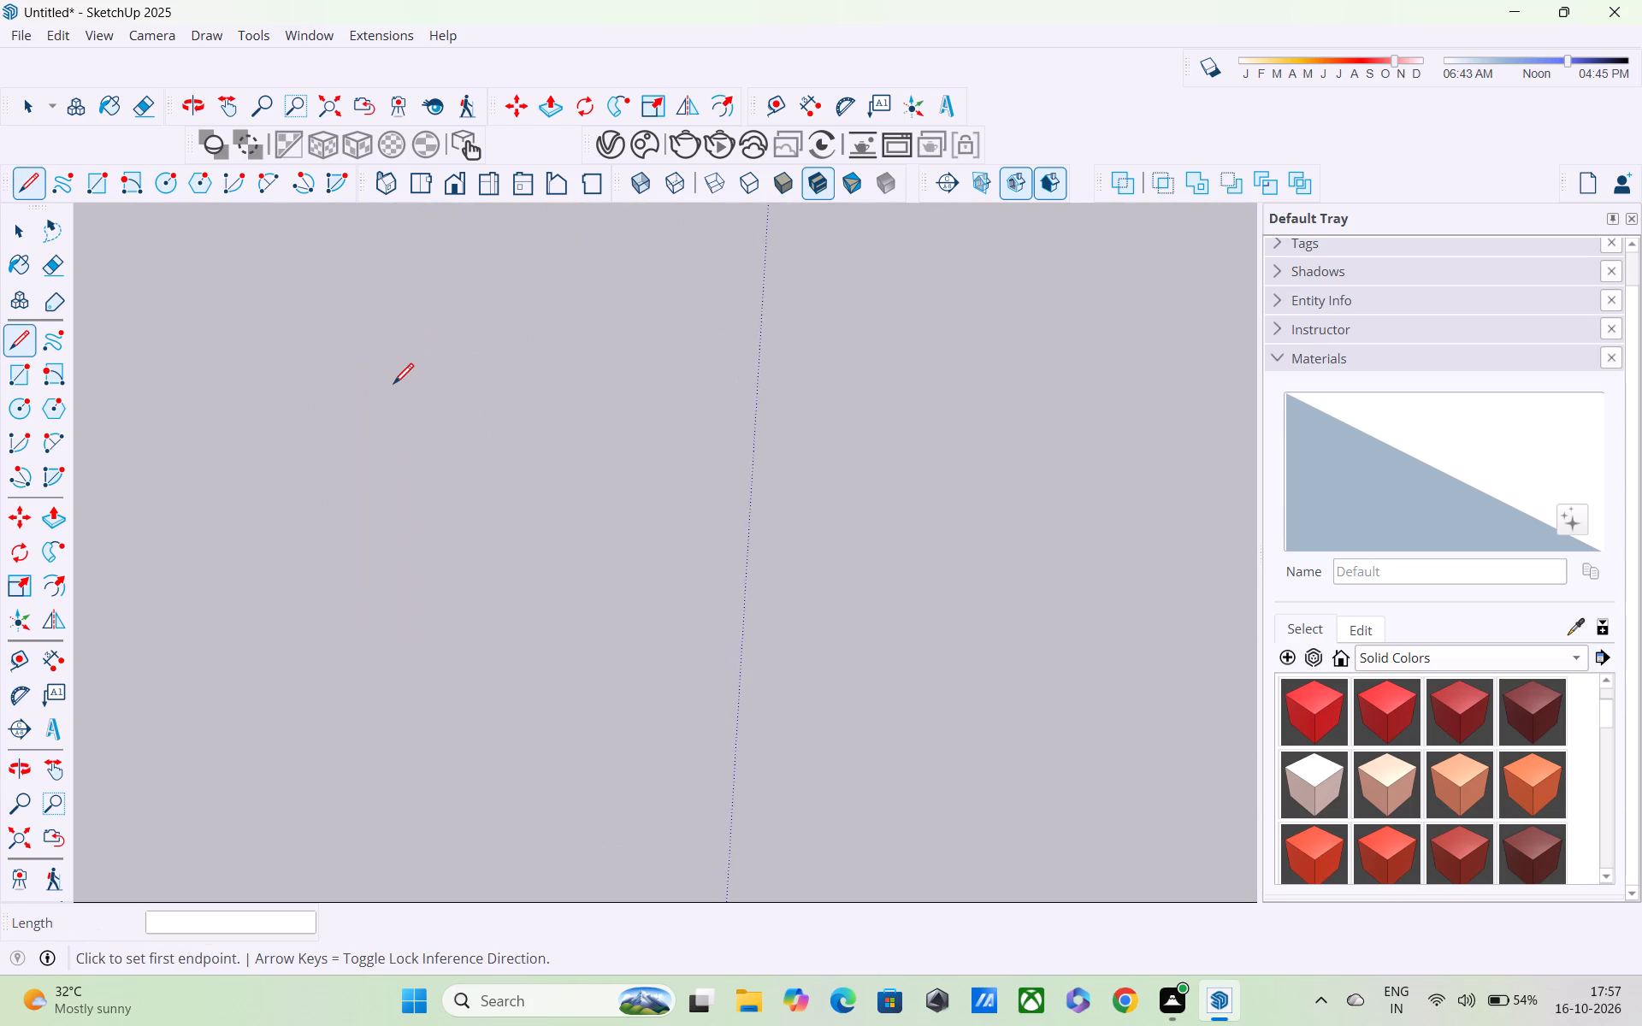
scroll(393, 386, "up", 1)
scroll(393, 386, "down", 8)
scroll(301, 442, "up", 10)
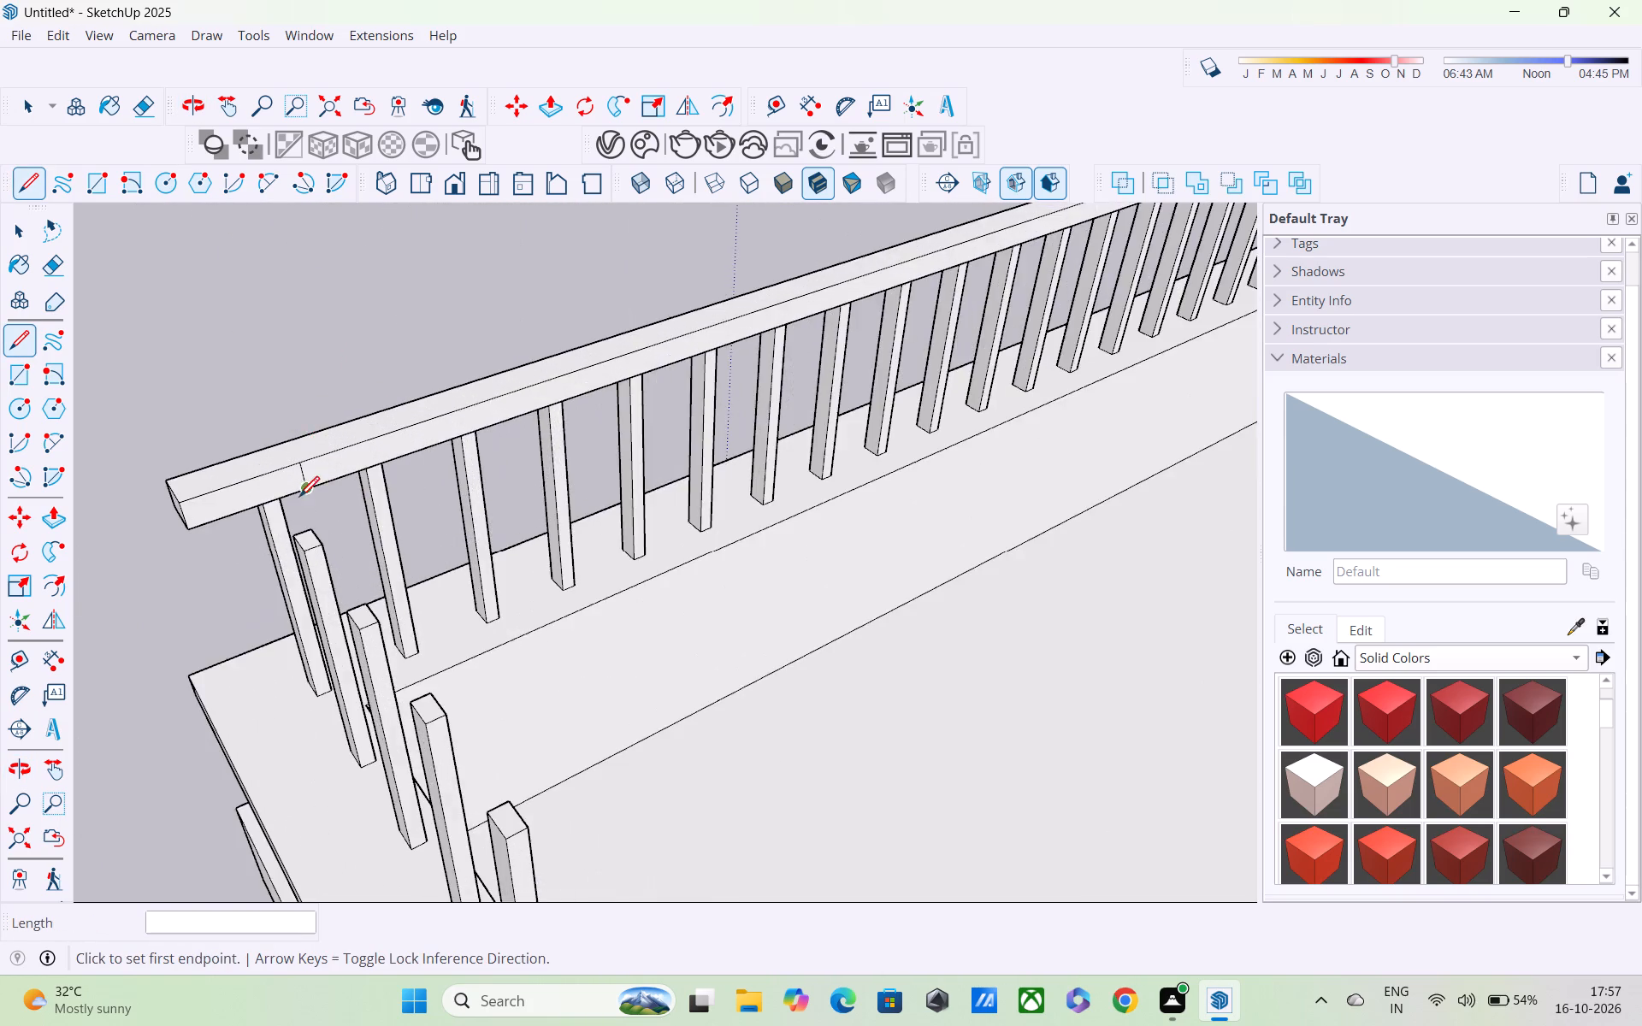
scroll(299, 499, "down", 1)
middle_click_drag(299, 492, 303, 443)
scroll(299, 490, "up", 12)
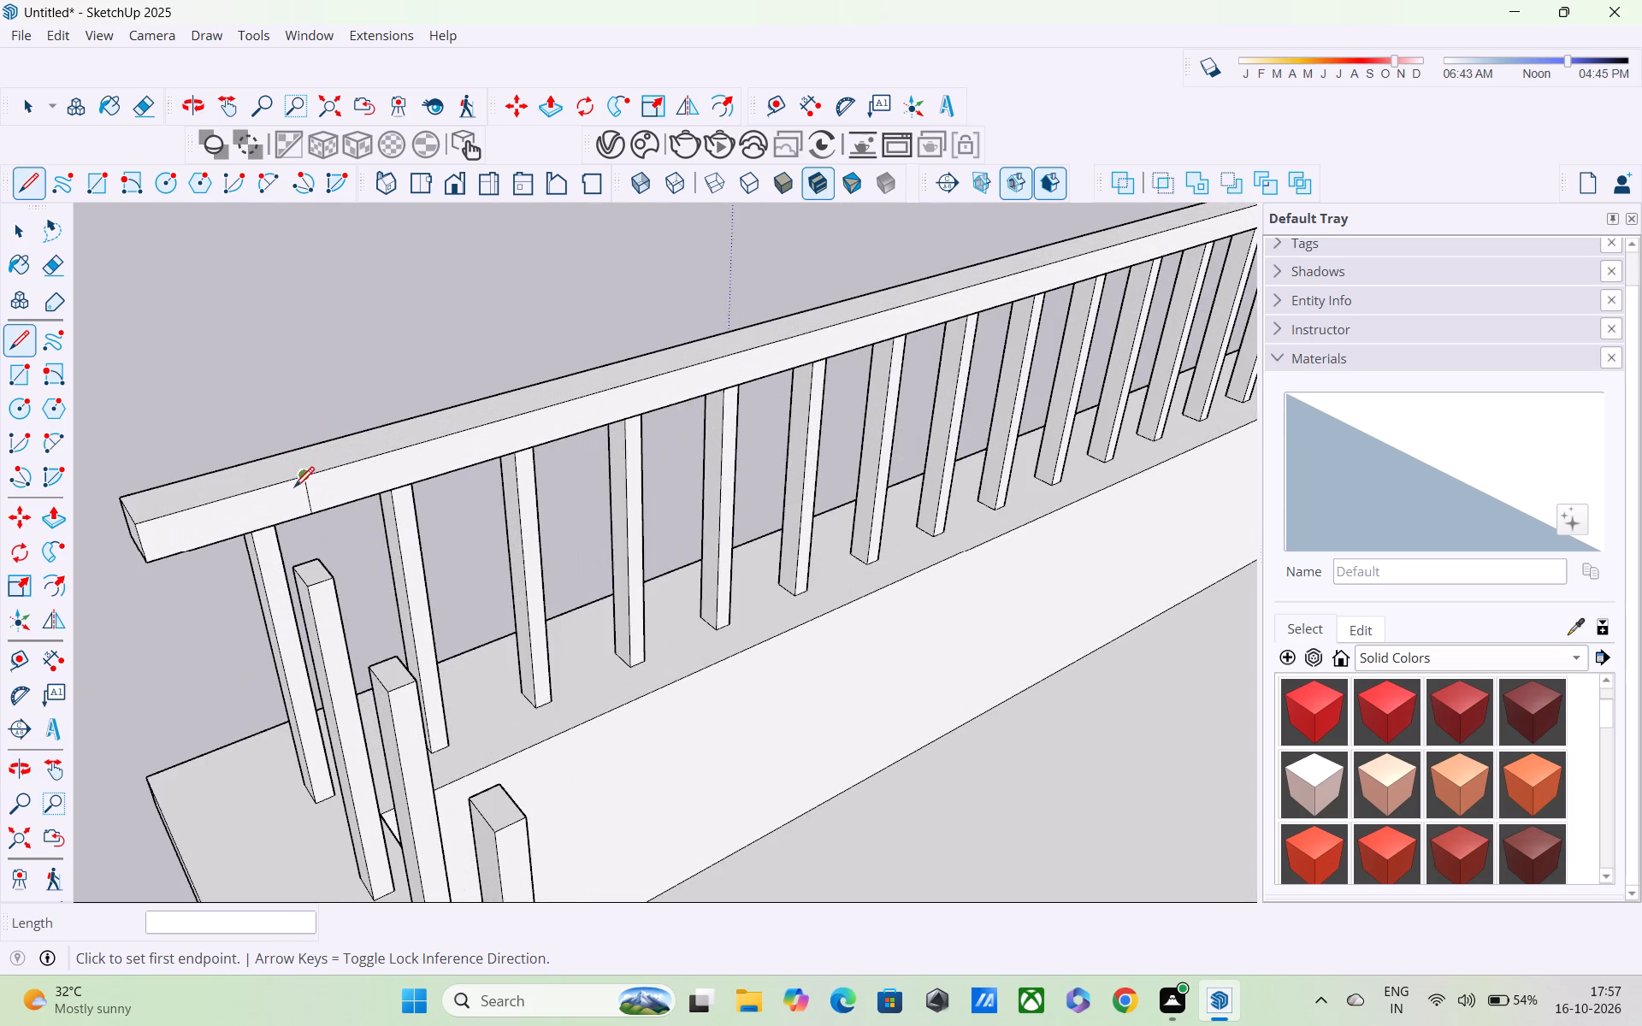
scroll(294, 489, "up", 2)
middle_click_drag(293, 489, 252, 414)
scroll(286, 477, "up", 5)
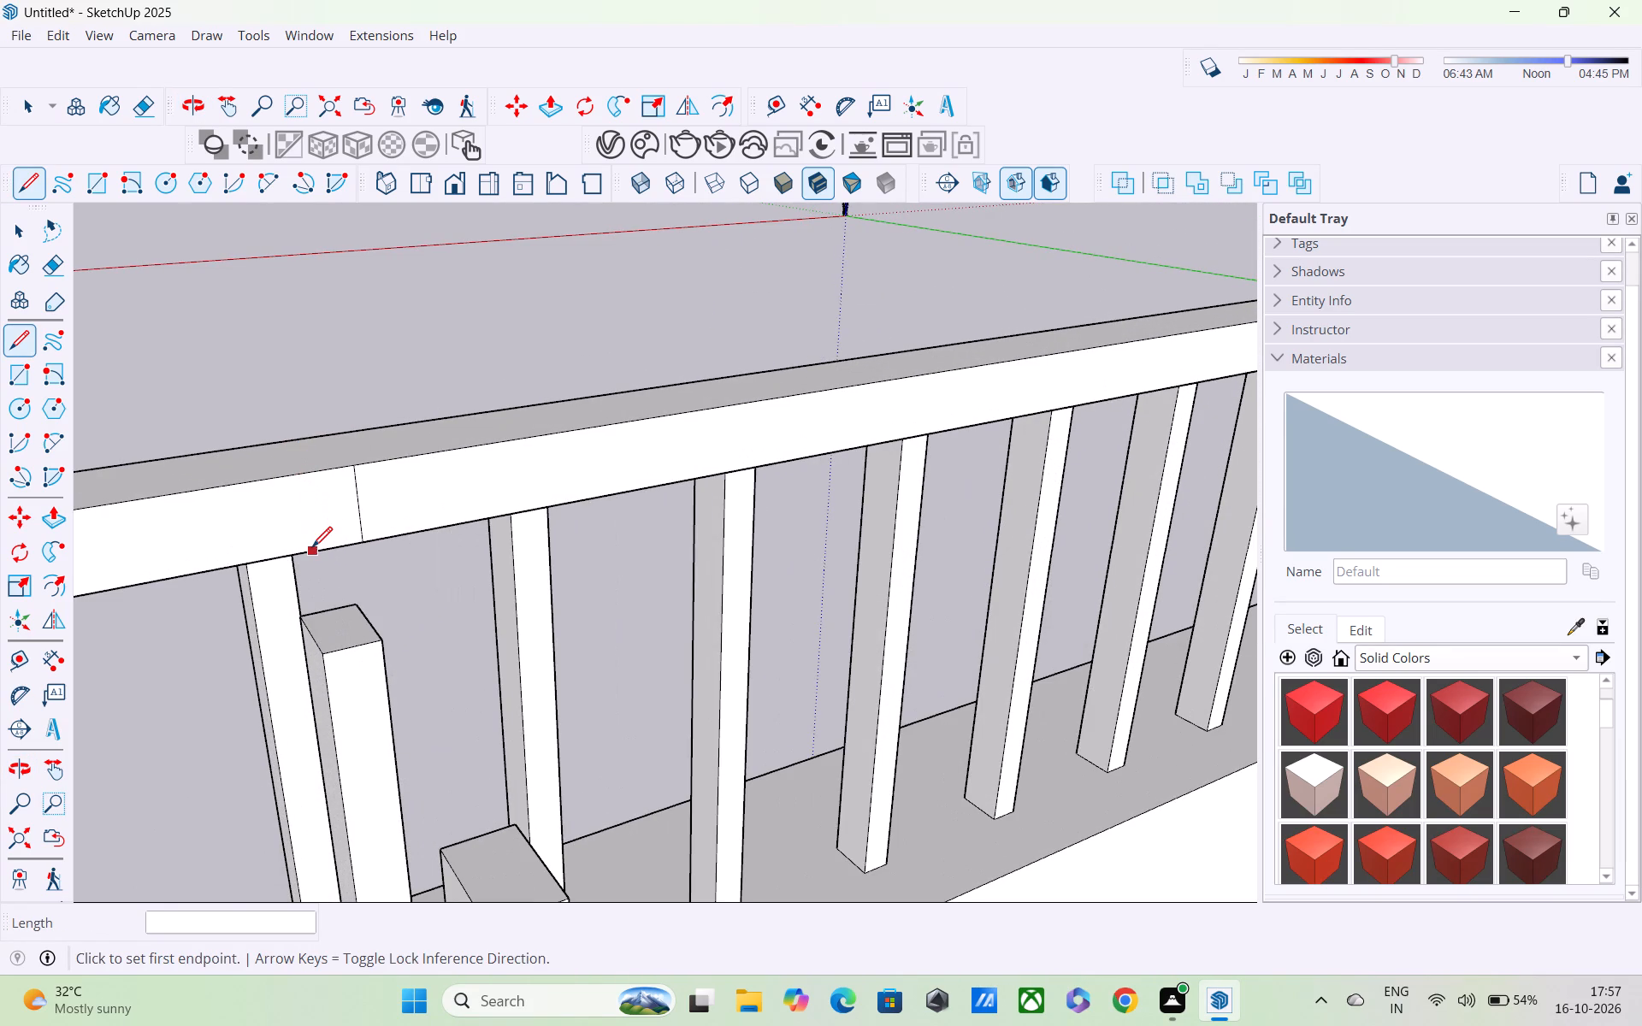
left_click(312, 549)
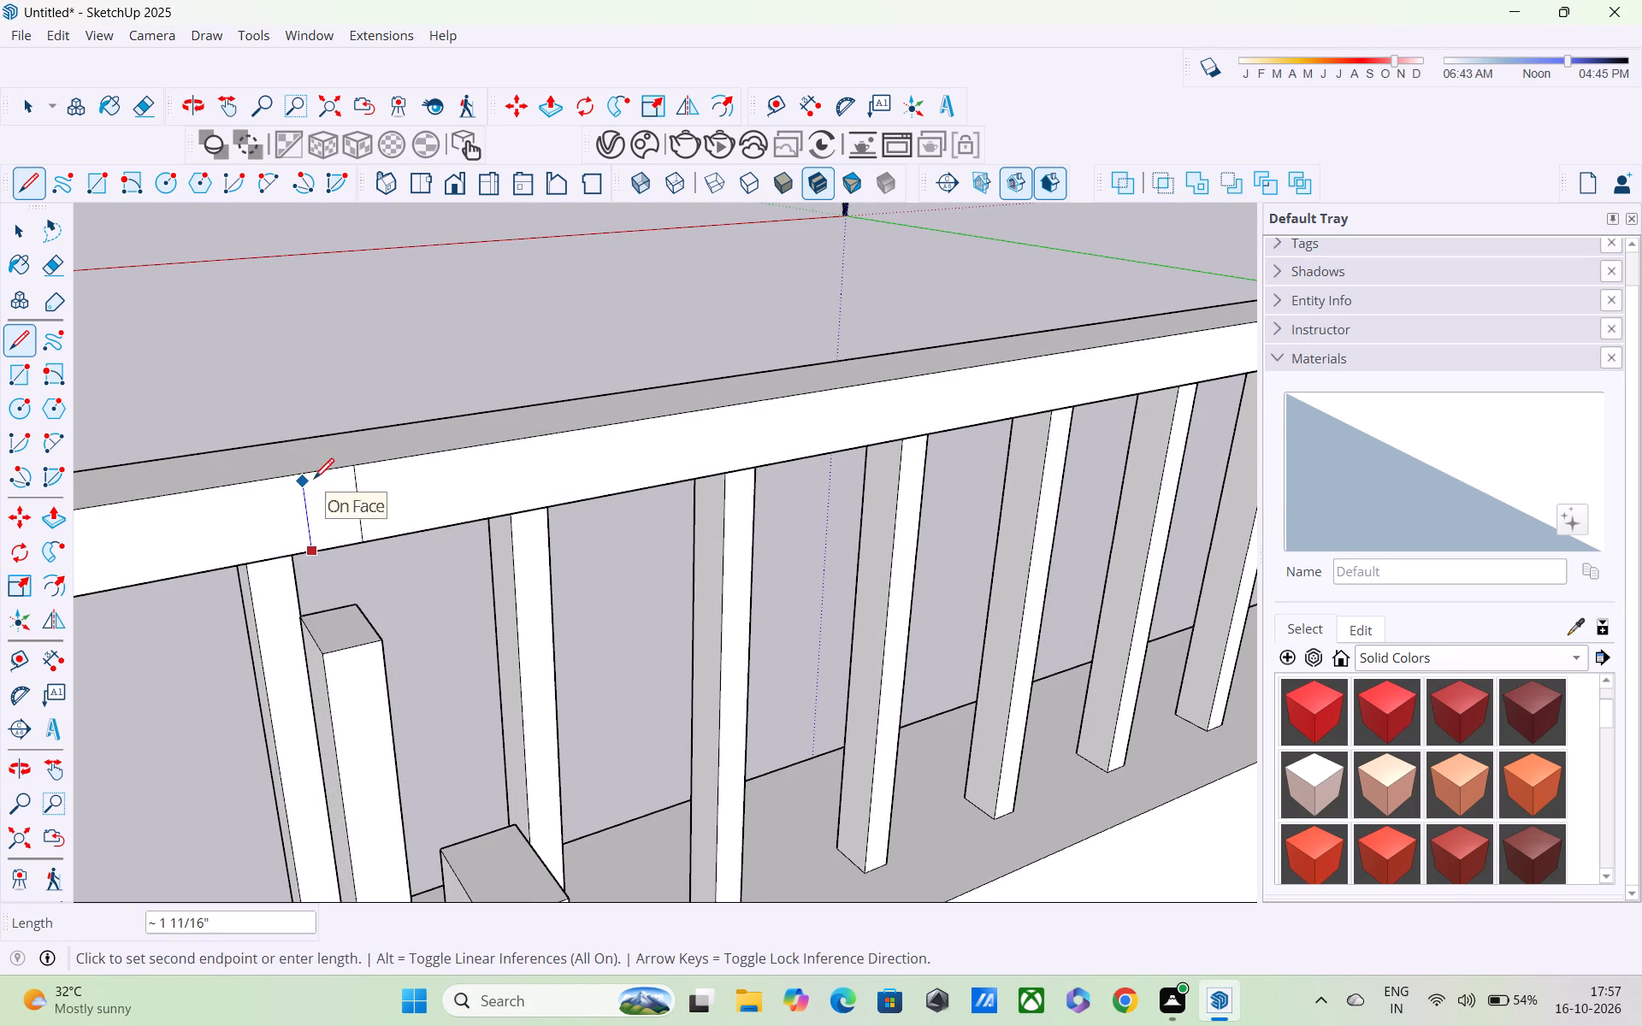
left_click(313, 470)
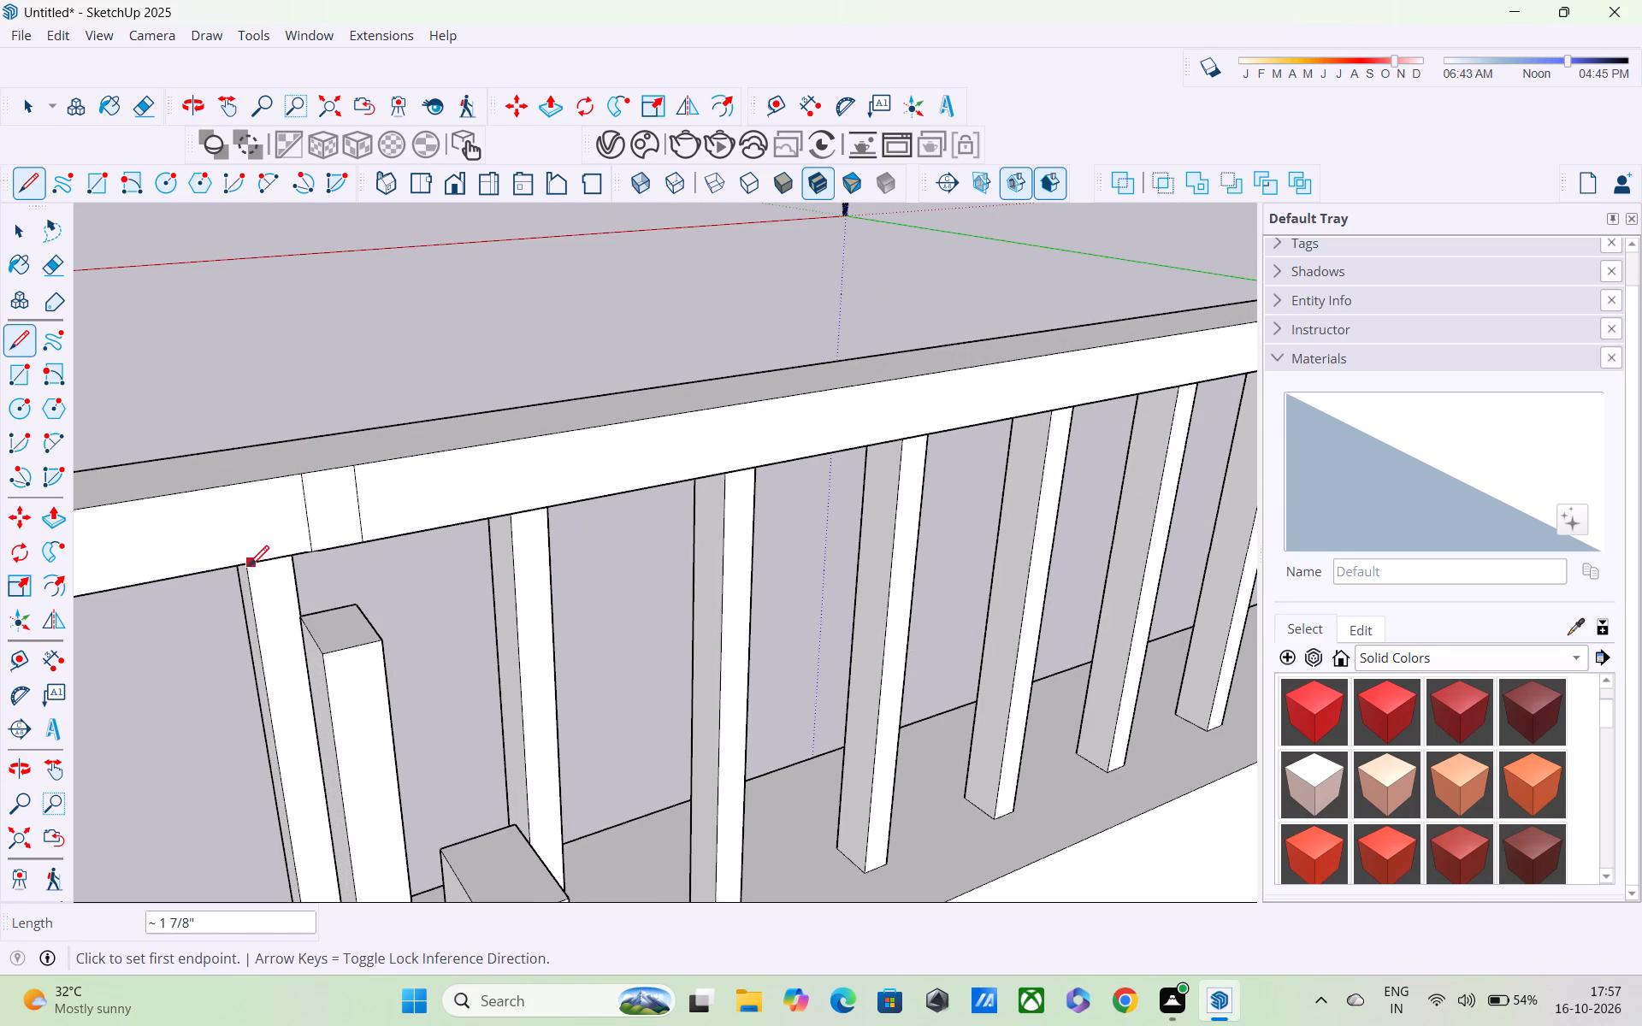
left_click(227, 567)
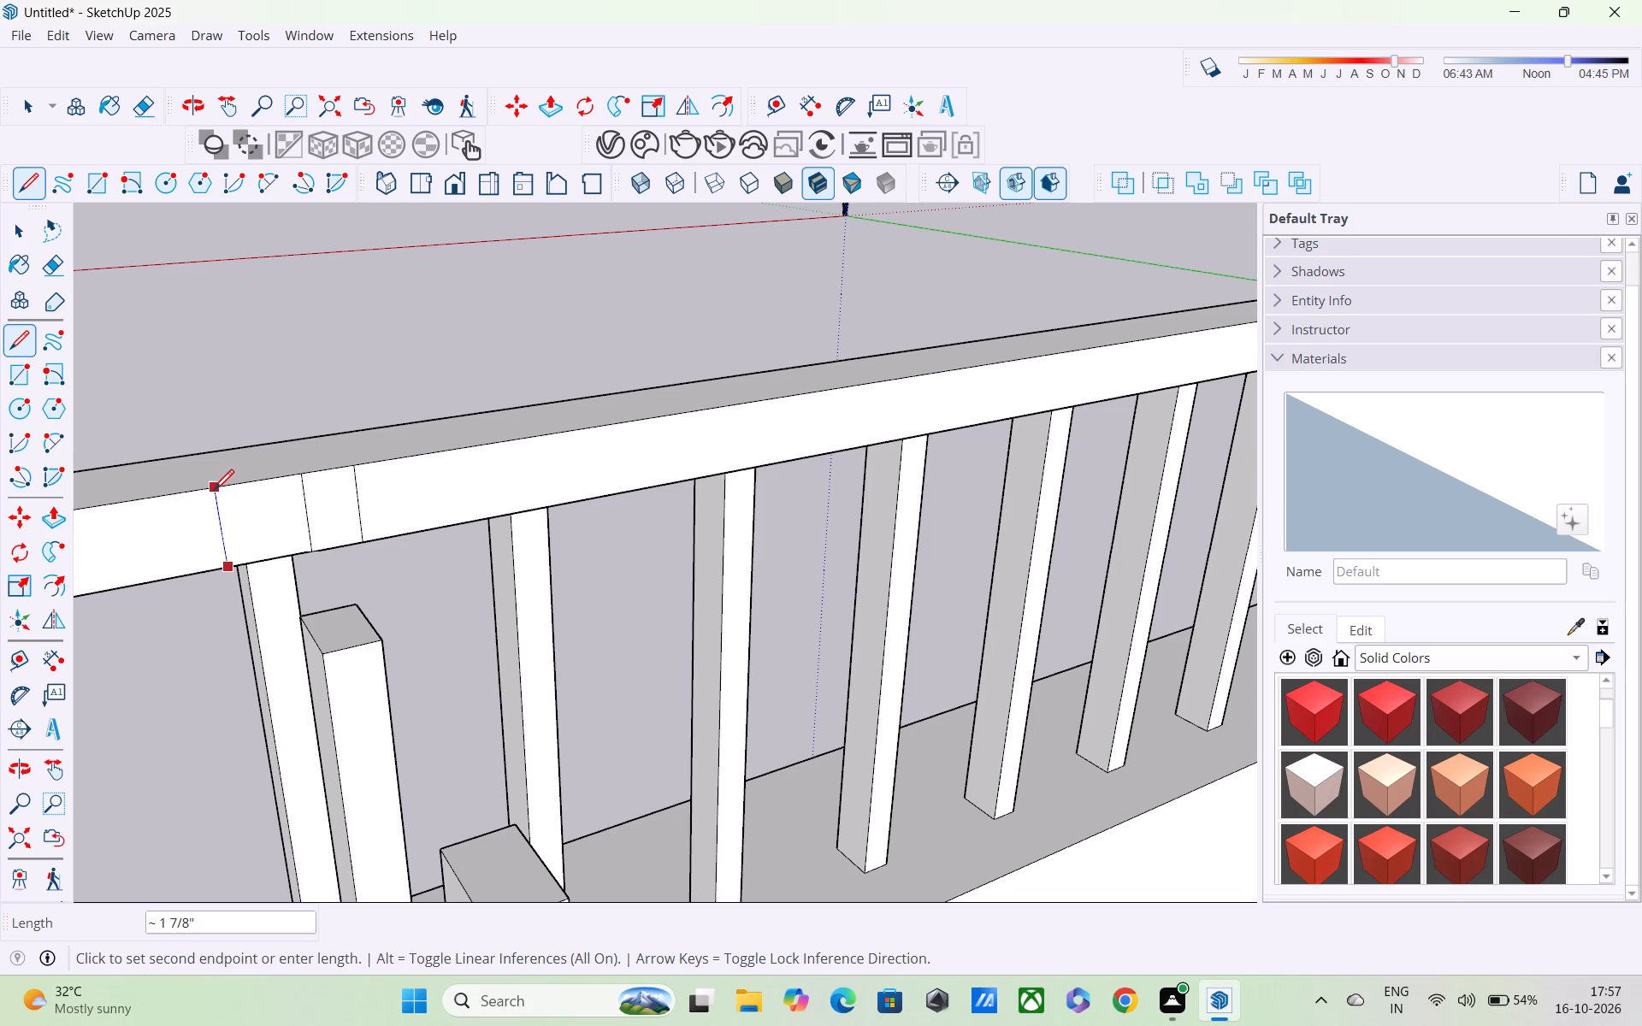
left_click(214, 492)
key("b")
key("space")
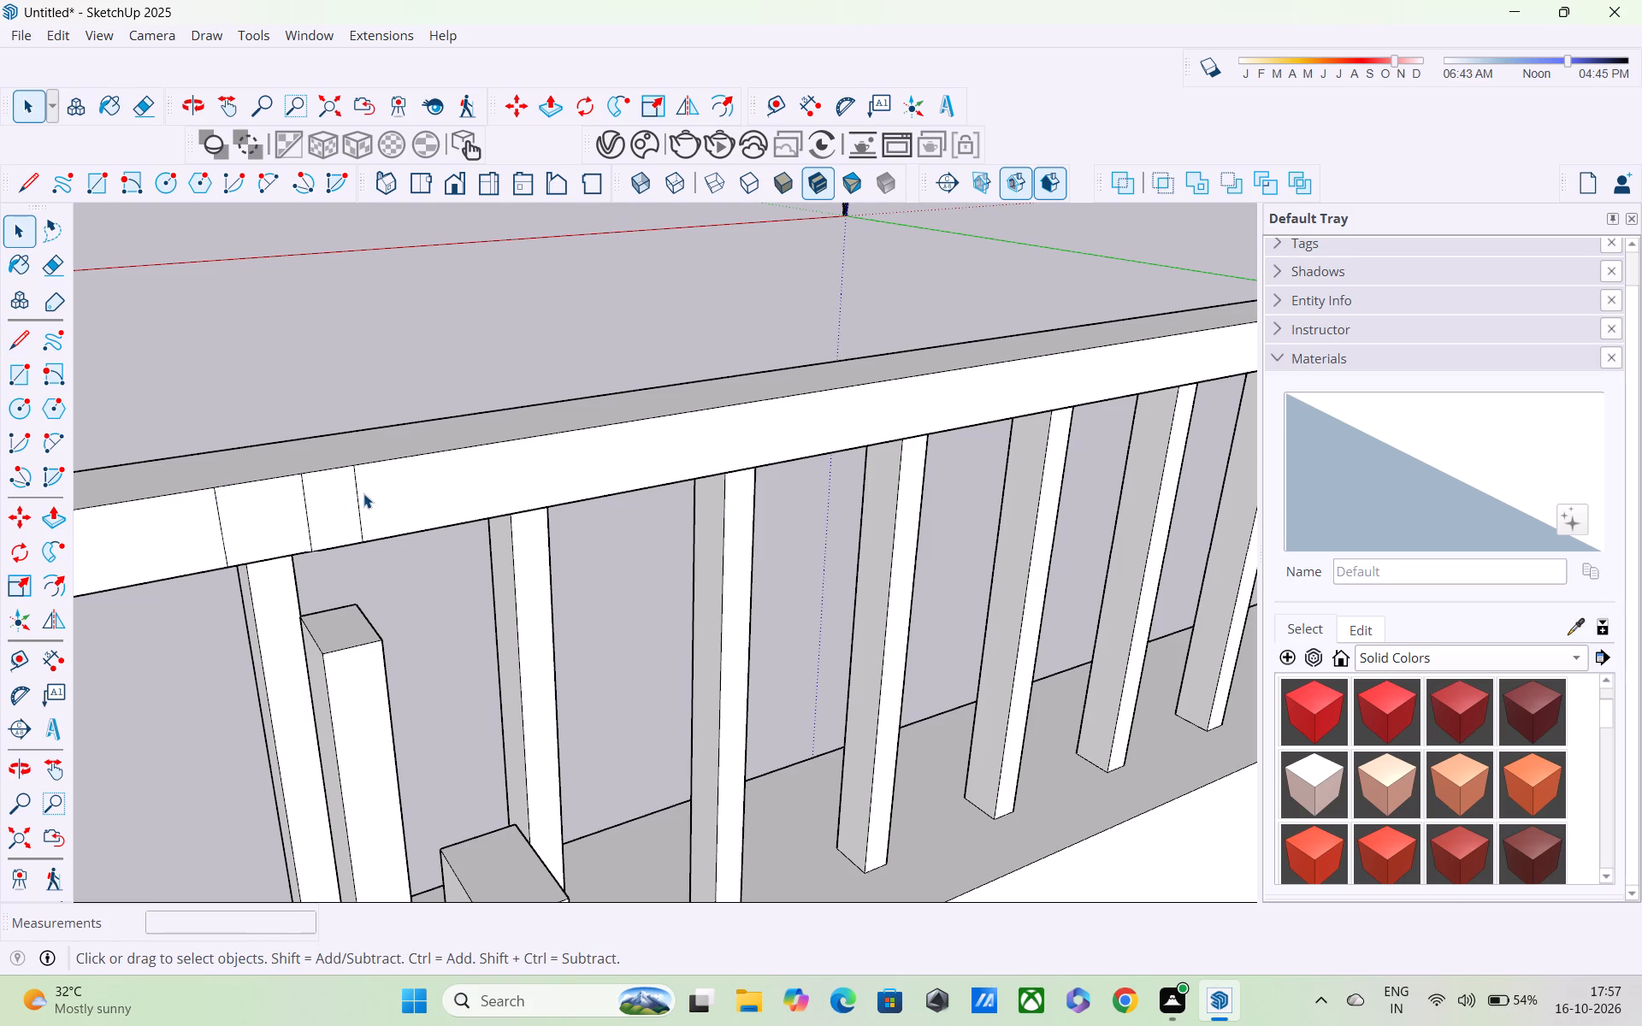
Erase the earlier vertical line beside the newly marked section on the handrail's inner side face.
key("e")
left_click(357, 475)
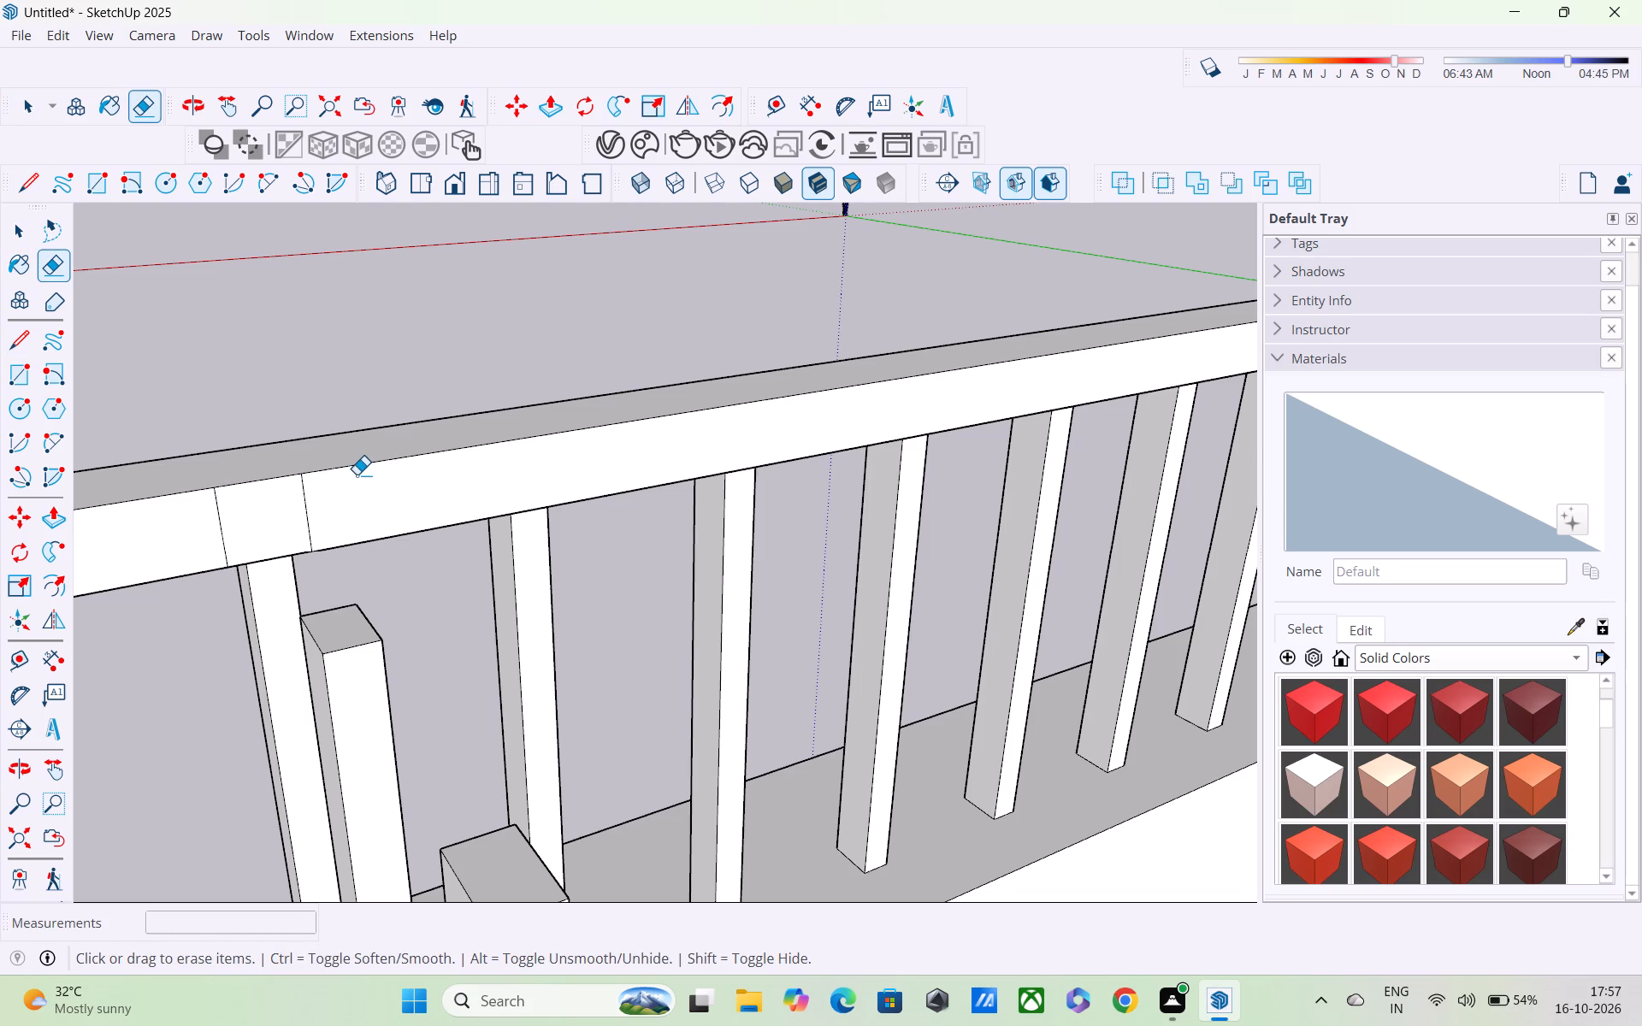
Extrude the marked handrail section about 6' 9" over the short arm's posts to the building wall.
key("p")
left_click(285, 514)
scroll(285, 525, "down", 7)
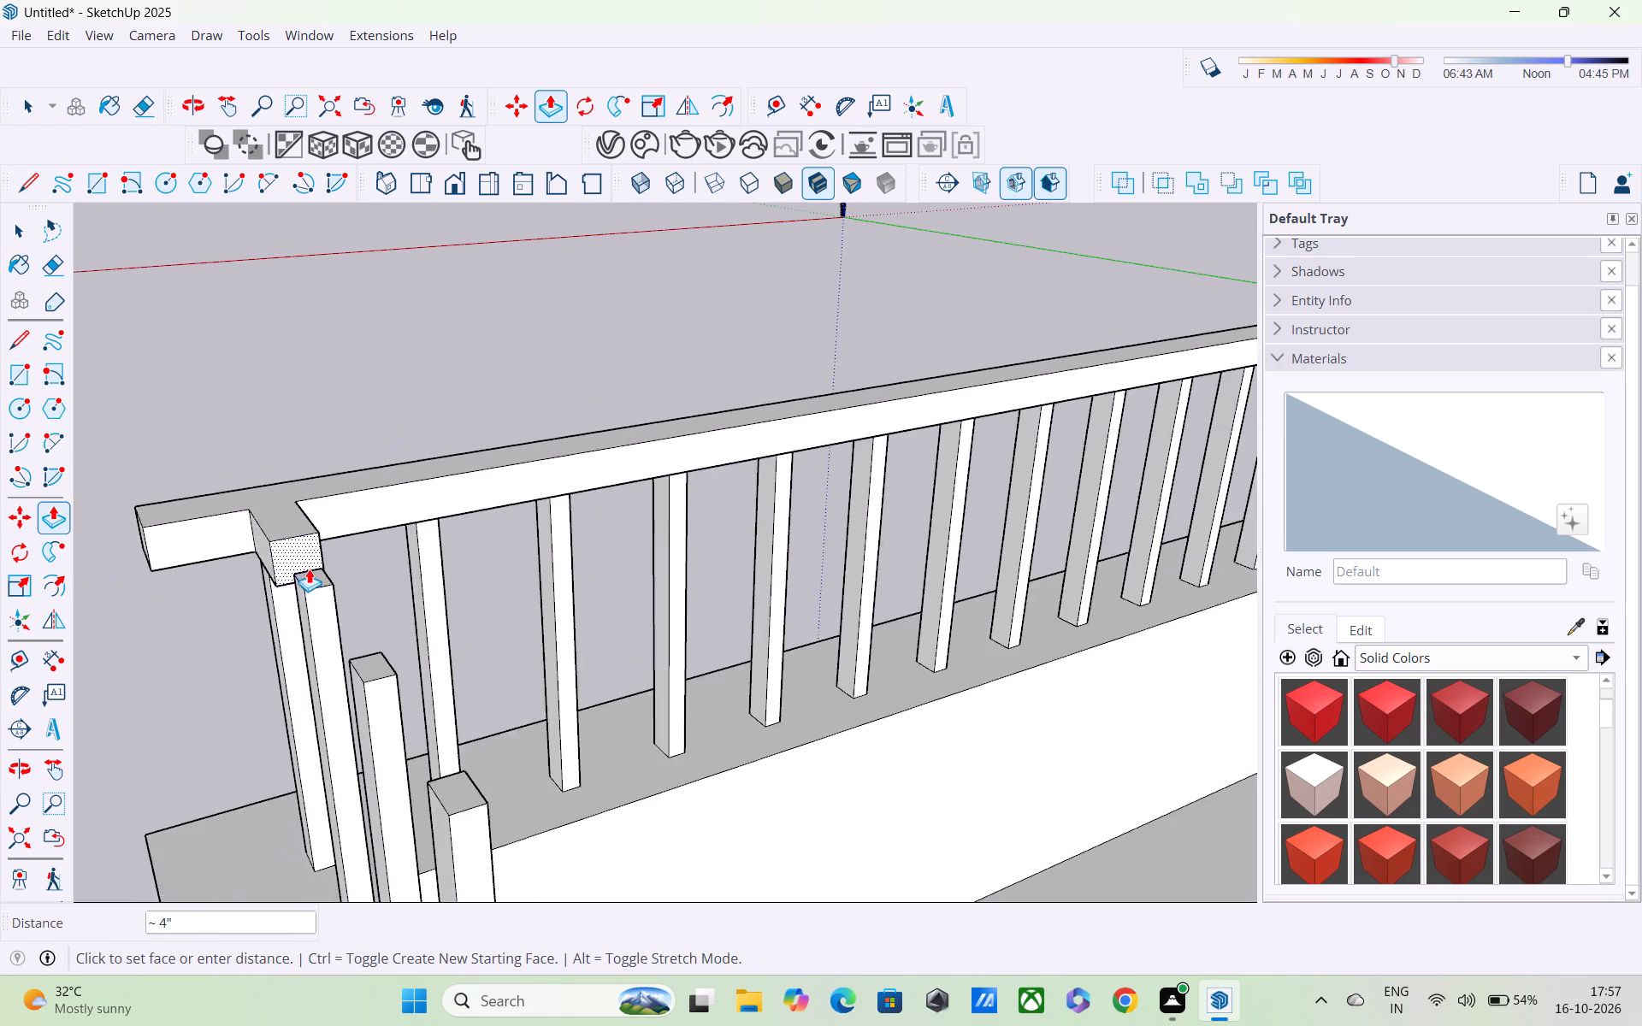
scroll(309, 569, "down", 20)
middle_click_drag(367, 657, 462, 696)
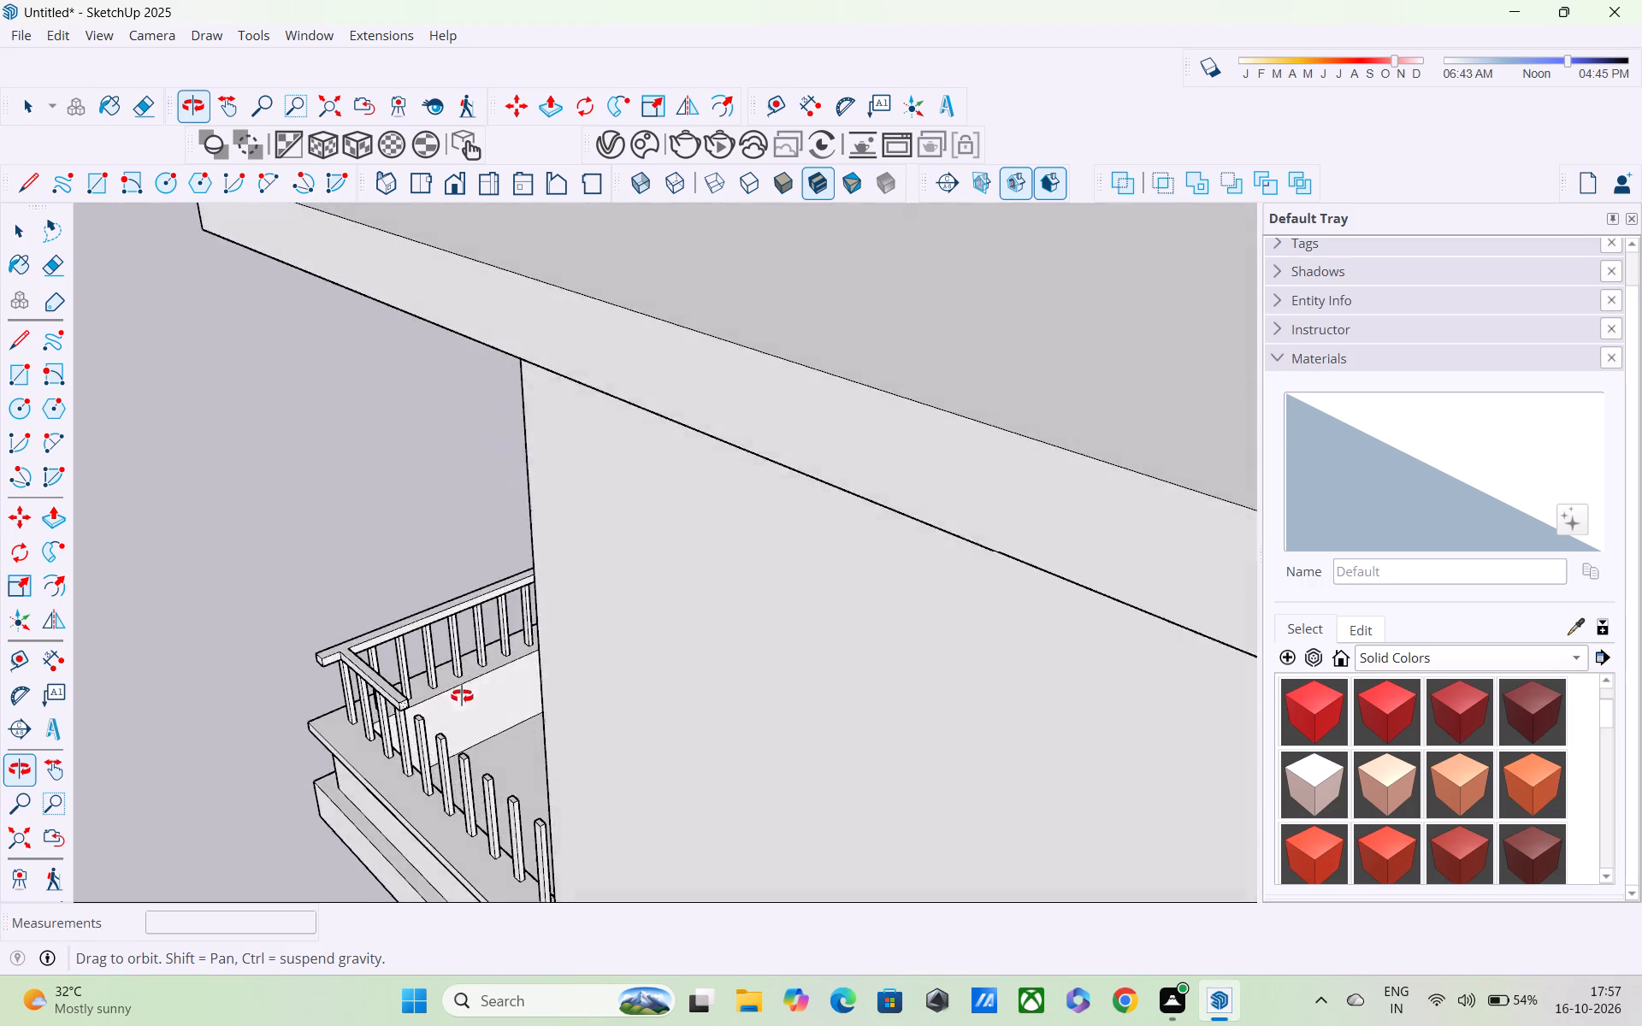
middle_click_drag(462, 696, 857, 620)
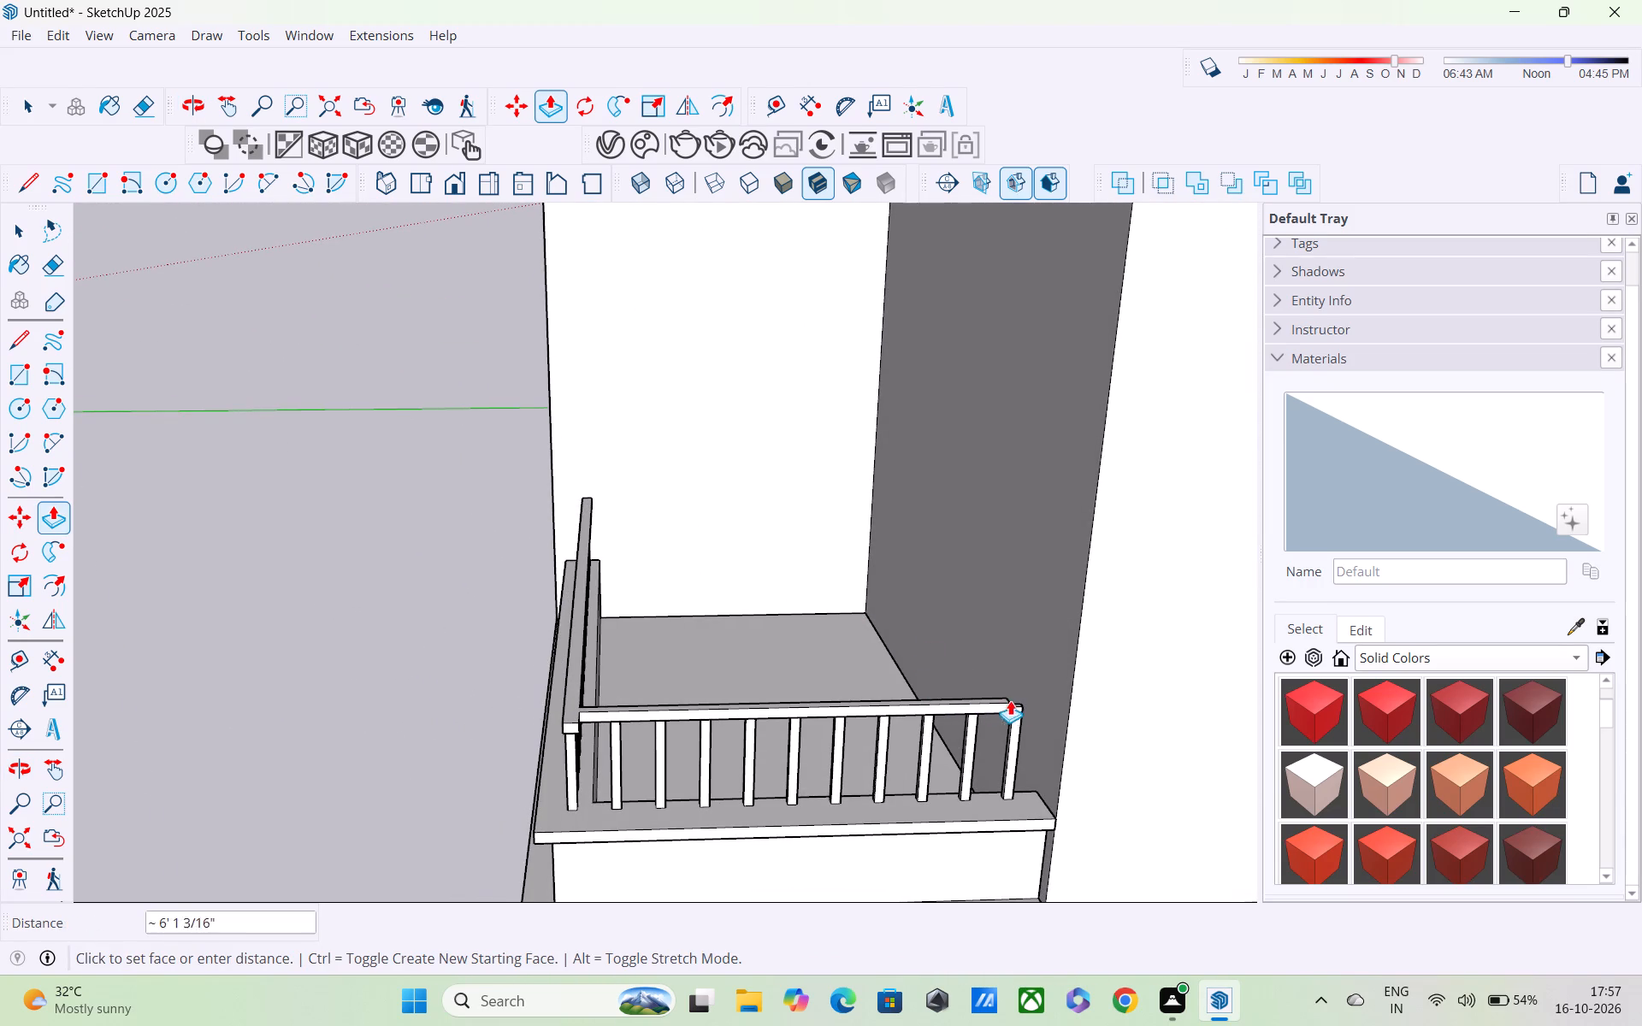
left_click(1068, 693)
Push the long-arm handrail's projecting end face back toward the short-arm rail at the outer corner.
scroll(1054, 698, "down", 6)
middle_click_drag(812, 733, 778, 677)
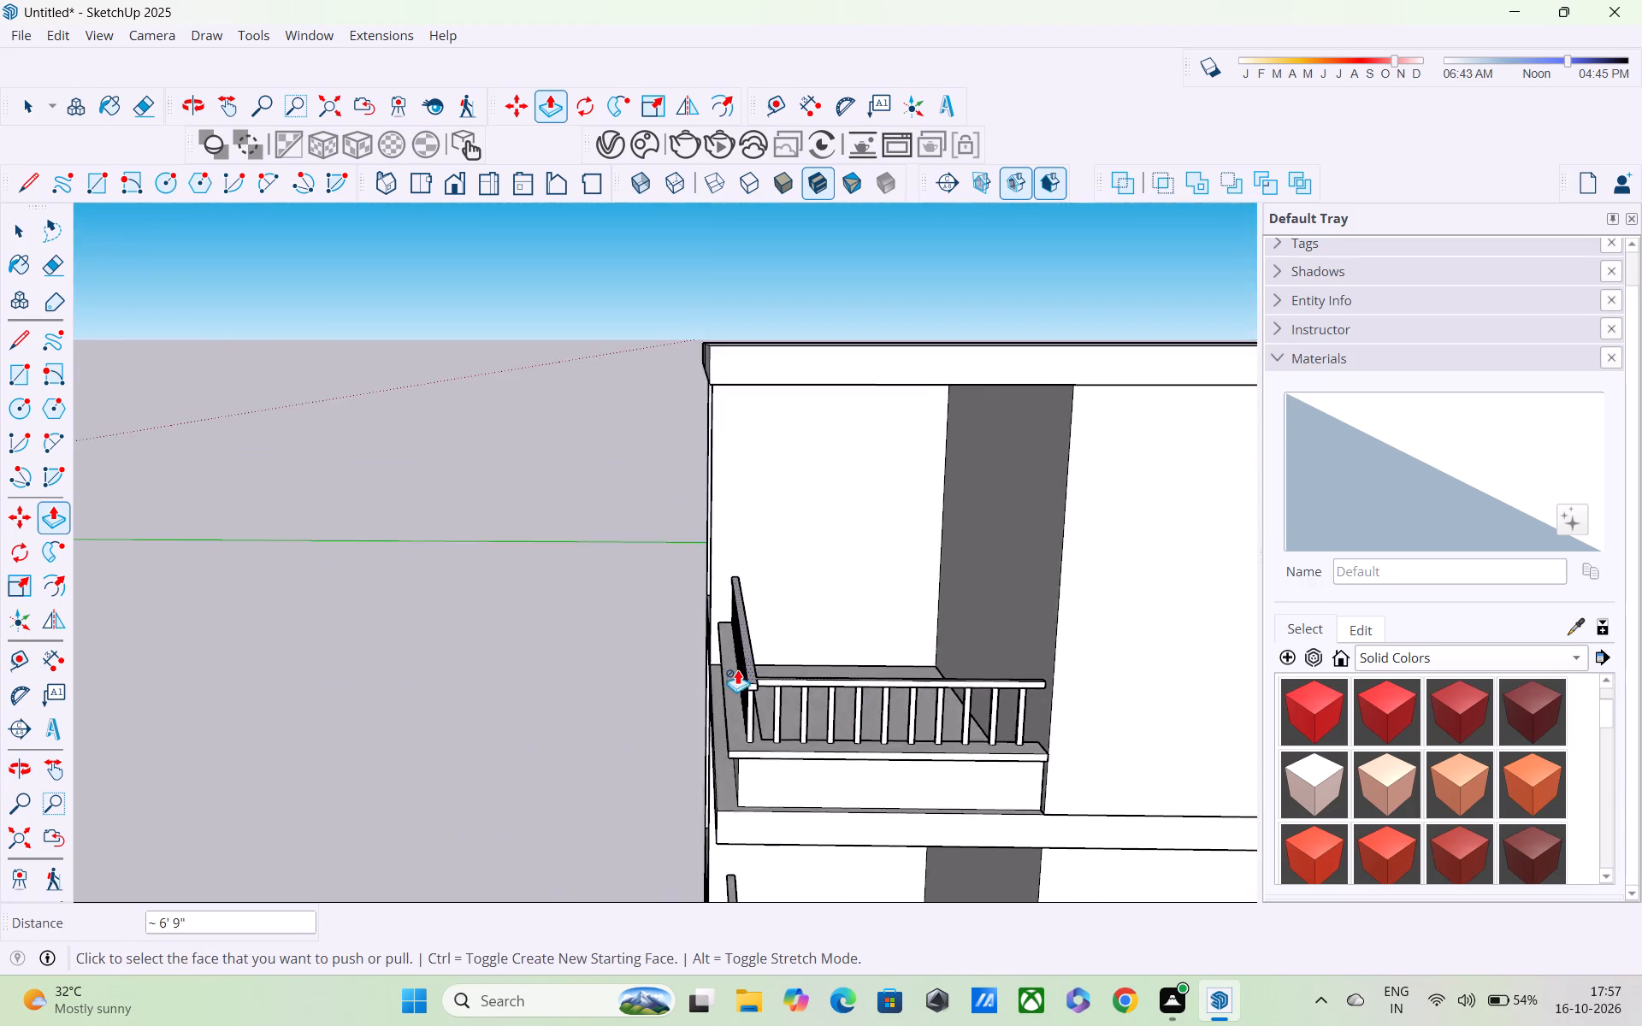
scroll(732, 669, "up", 7)
scroll(783, 716, "up", 4)
left_click(794, 722)
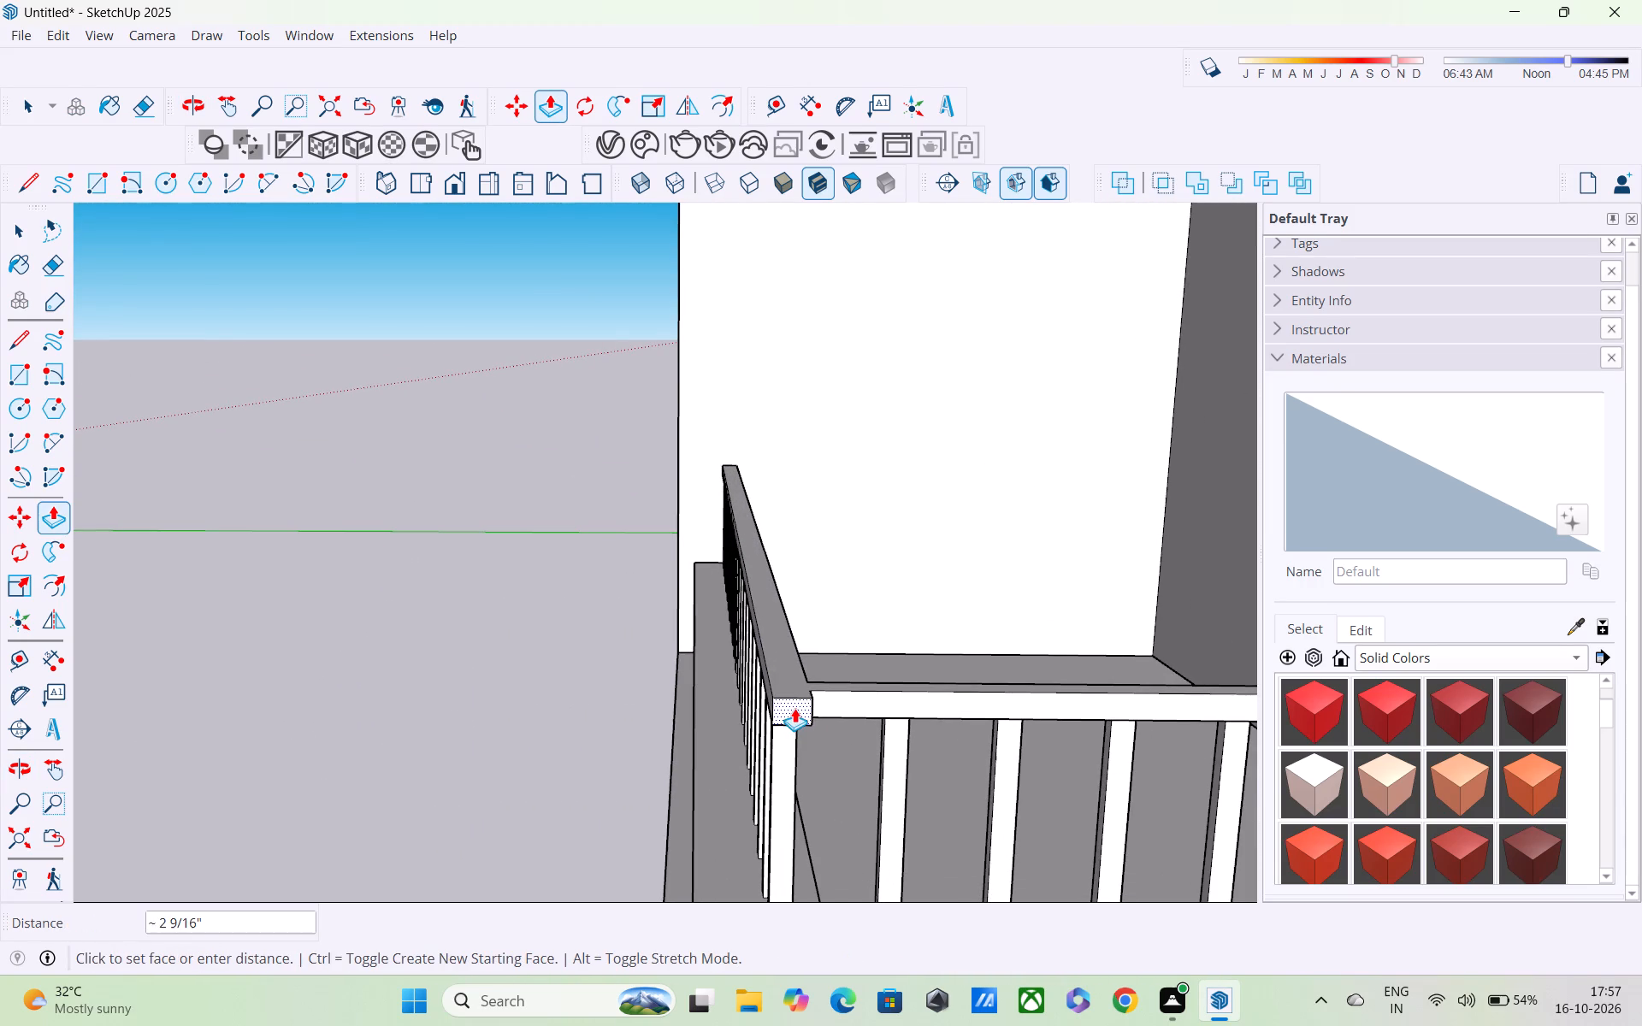
left_click(794, 708)
Push the handrail's projecting corner end in by about 1 3/8" toward the short-arm rail.
scroll(755, 736, "down", 4)
middle_click_drag(624, 782, 972, 772)
scroll(976, 770, "up", 1)
scroll(977, 770, "down", 12)
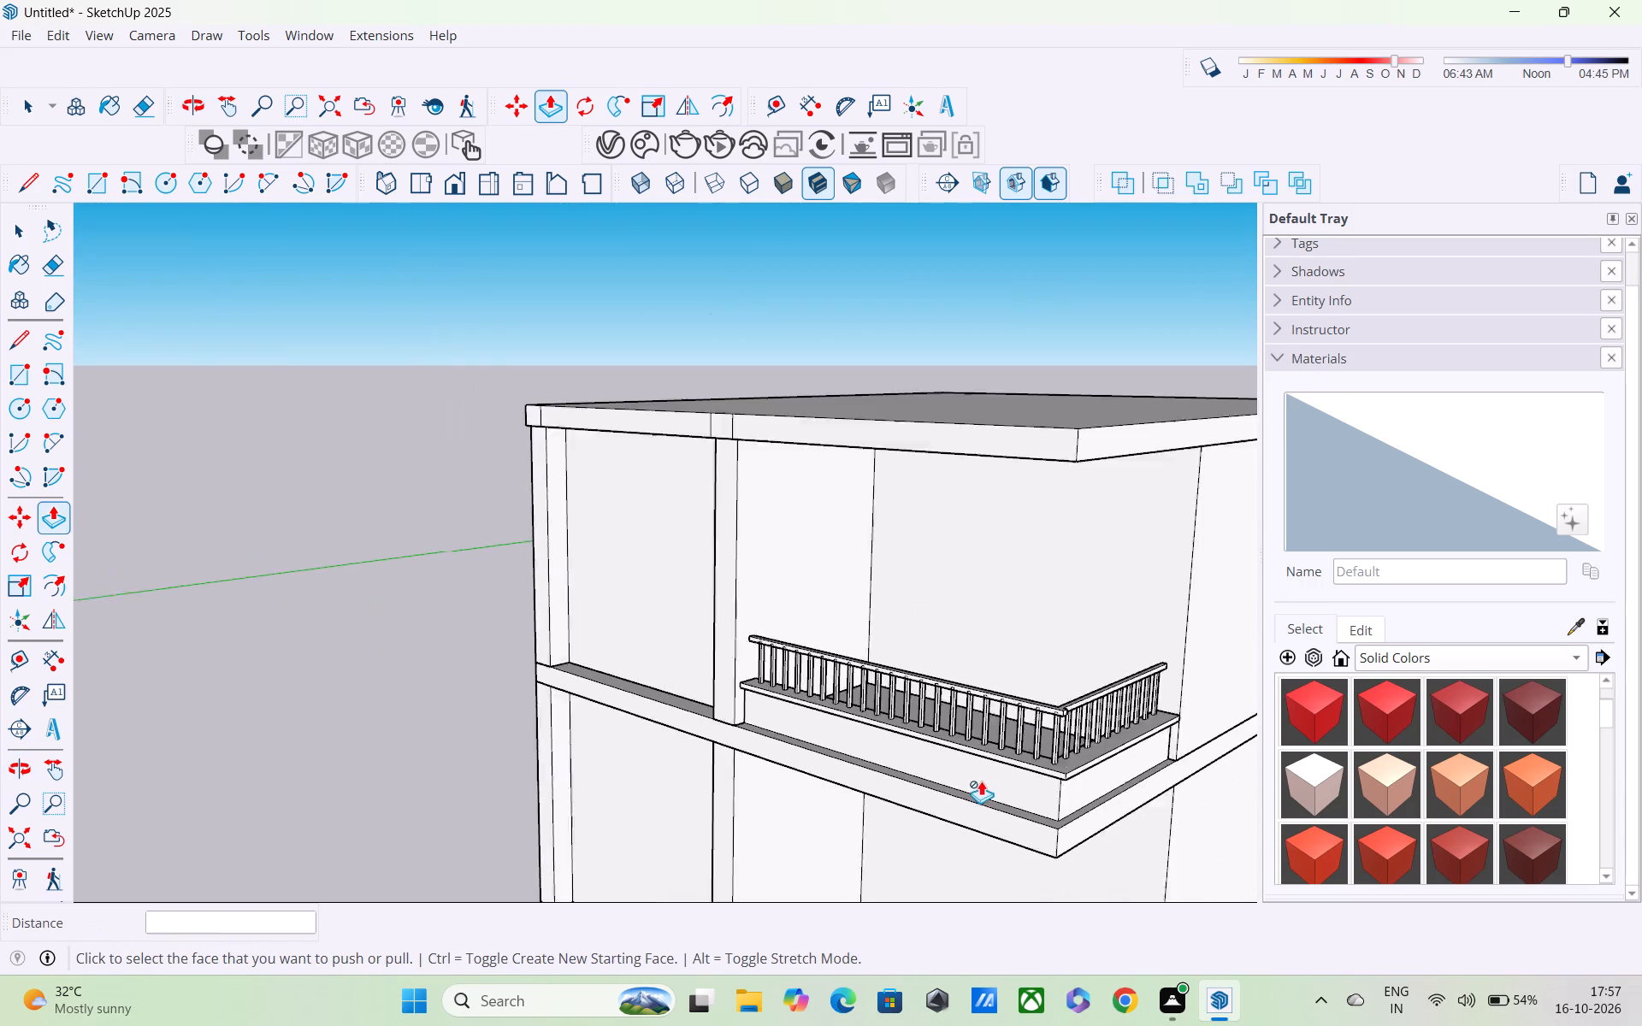
scroll(981, 781, "down", 2)
middle_click(1010, 883)
middle_click_drag(978, 871, 902, 613, "shift")
scroll(918, 679, "up", 2)
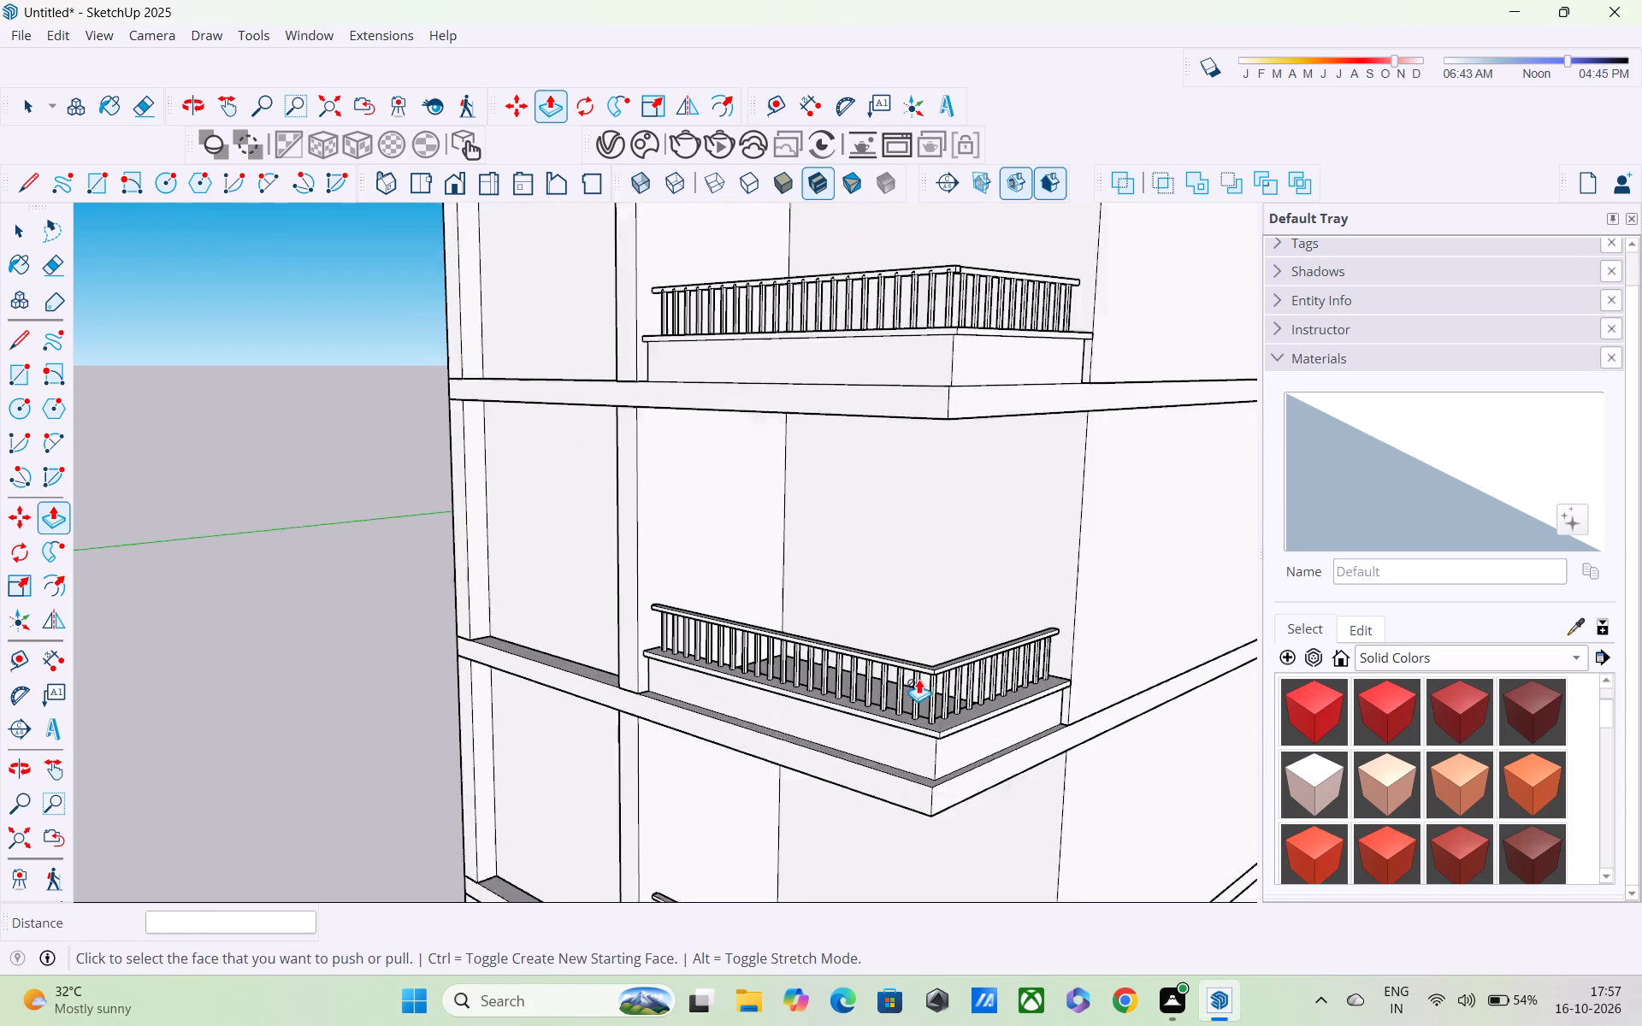
scroll(918, 679, "up", 8)
middle_click_drag(948, 656, 922, 826)
scroll(934, 826, "up", 1, "shift")
middle_click_drag(939, 610, 939, 917, "shift")
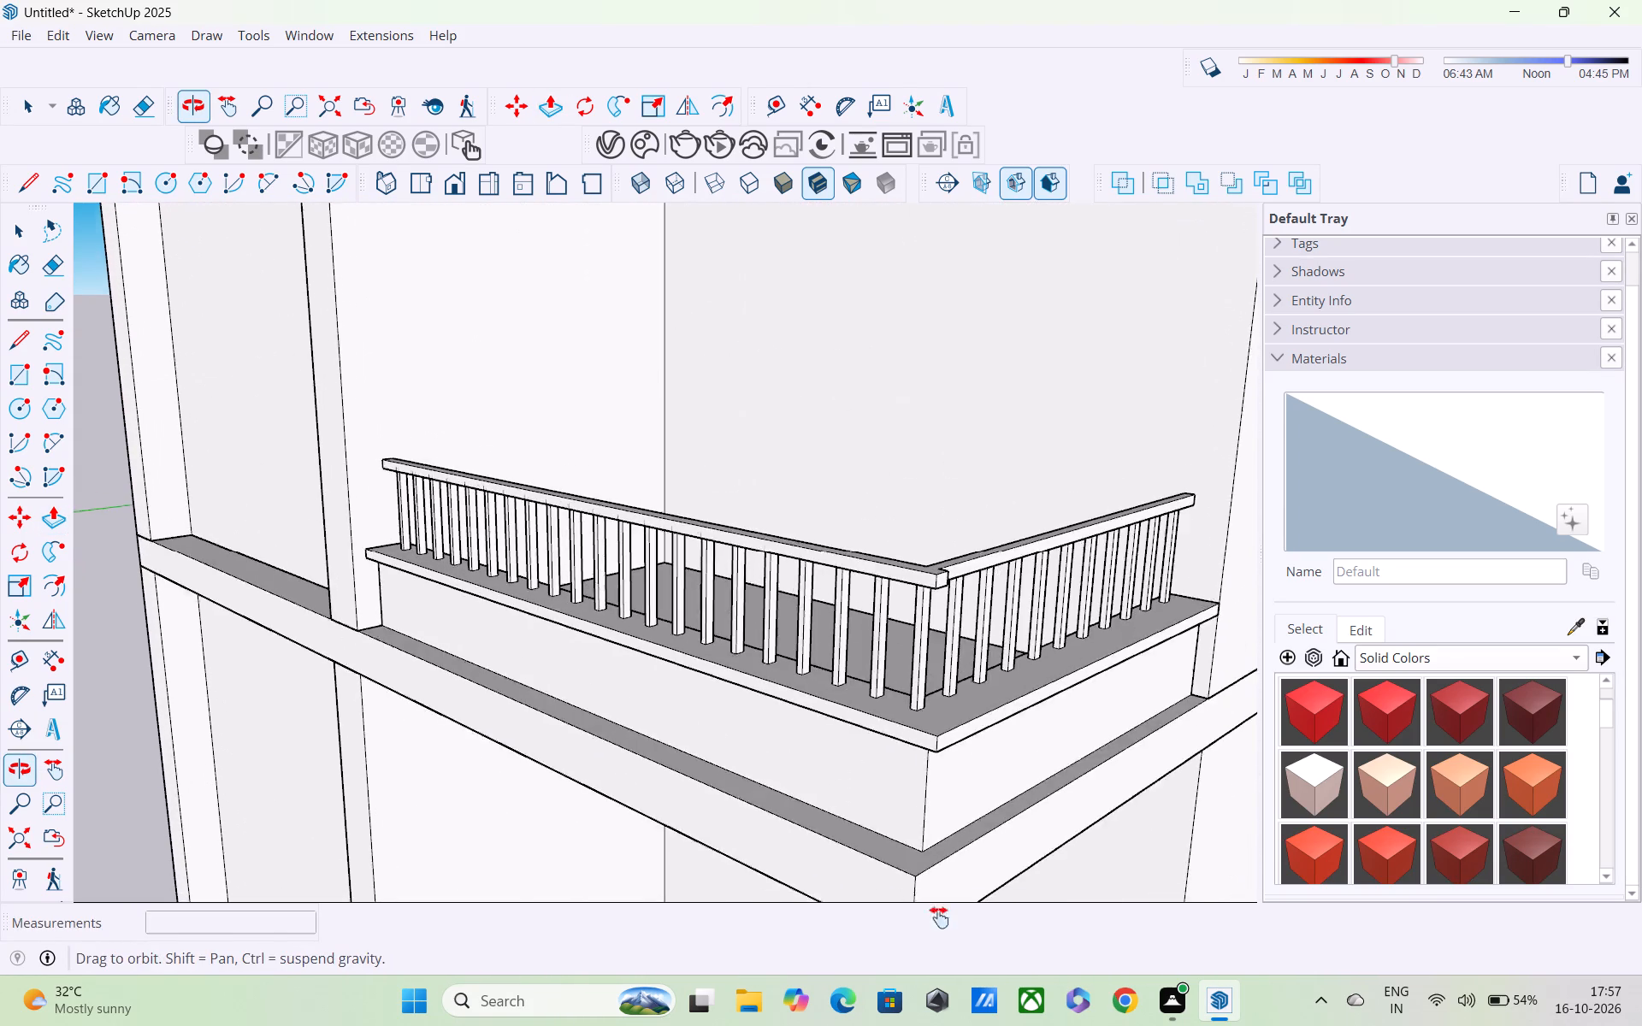
middle_click_drag(939, 917, 939, 919, "shift")
scroll(948, 616, "up", 5)
left_click(943, 579)
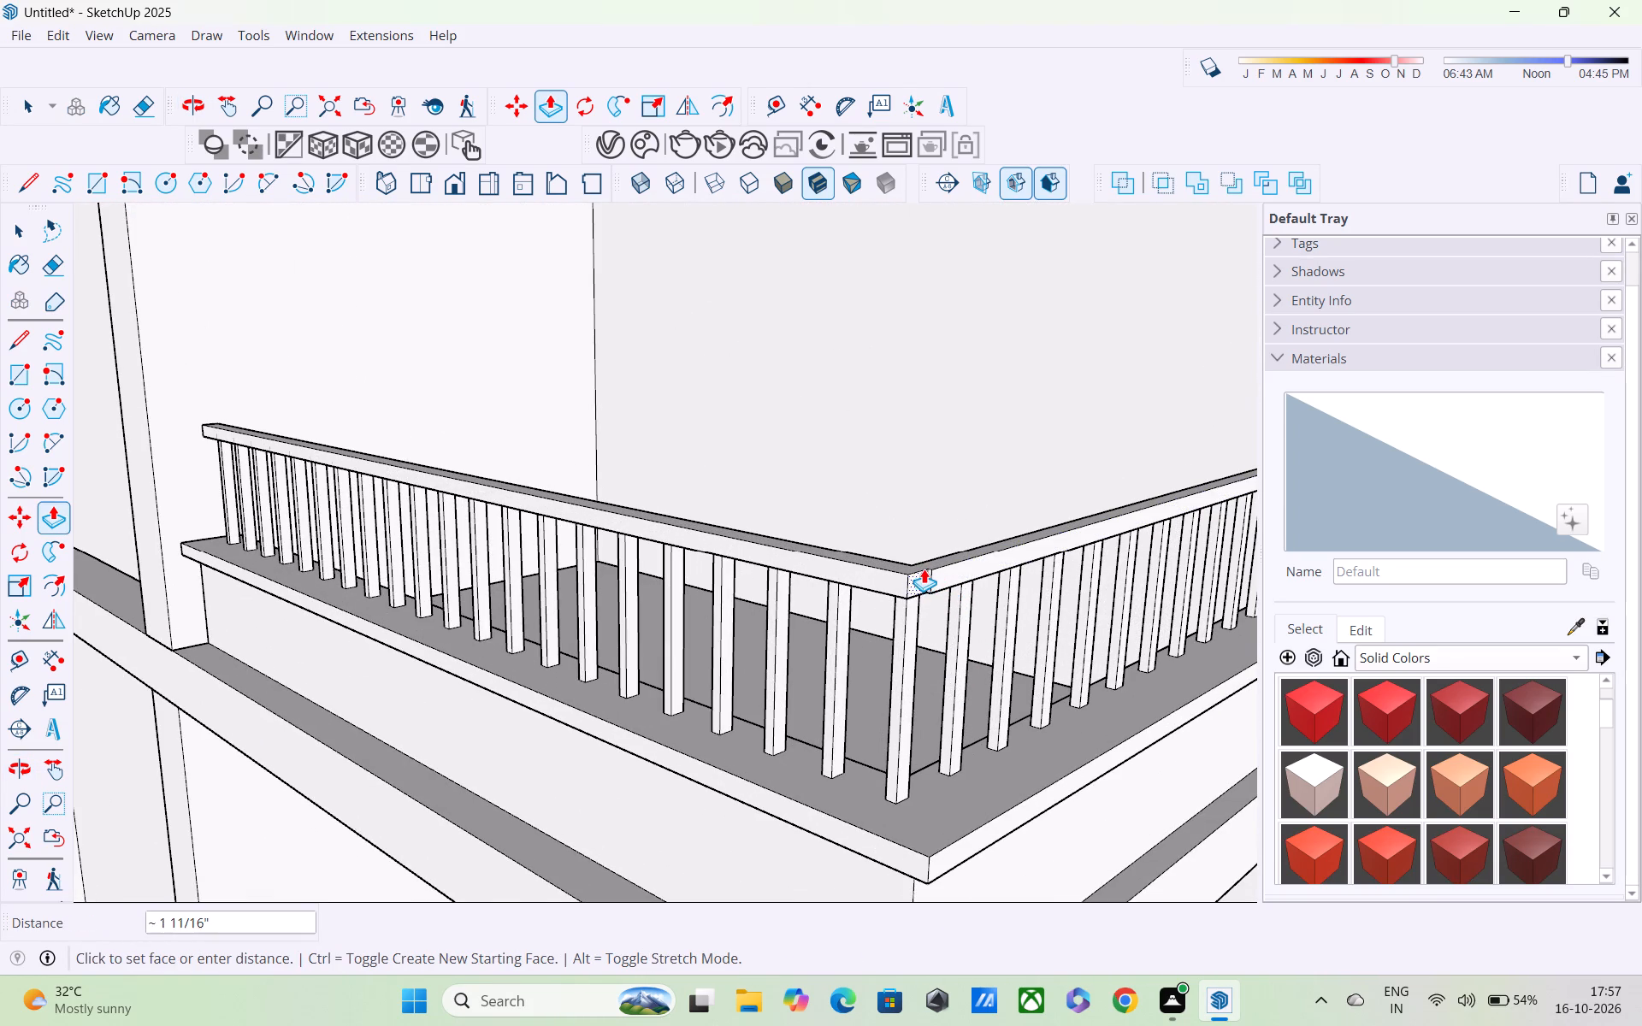
left_click(929, 571)
Push the handrail's corner end face in about 1/16" to align with the short-arm rail's outer face.
scroll(948, 584, "down", 7)
middle_click_drag(923, 688, 877, 610, "shift")
scroll(878, 498, "up", 13)
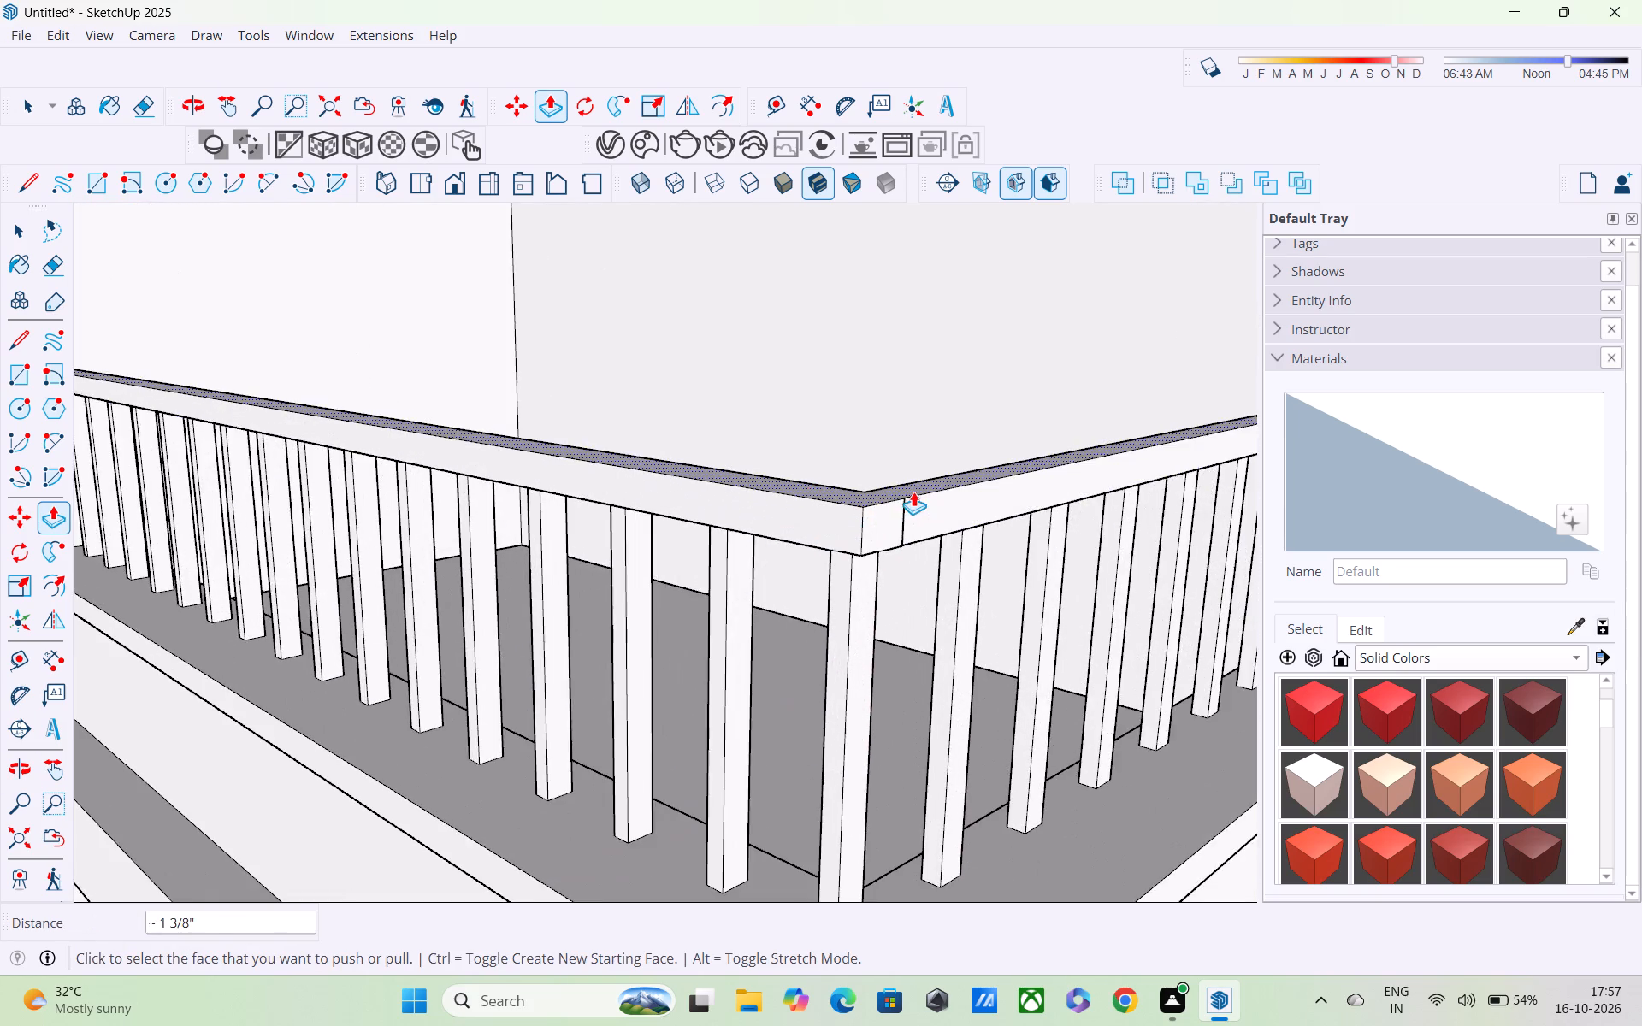
middle_click_drag(902, 491, 796, 466)
scroll(913, 518, "up", 14)
left_click(894, 508)
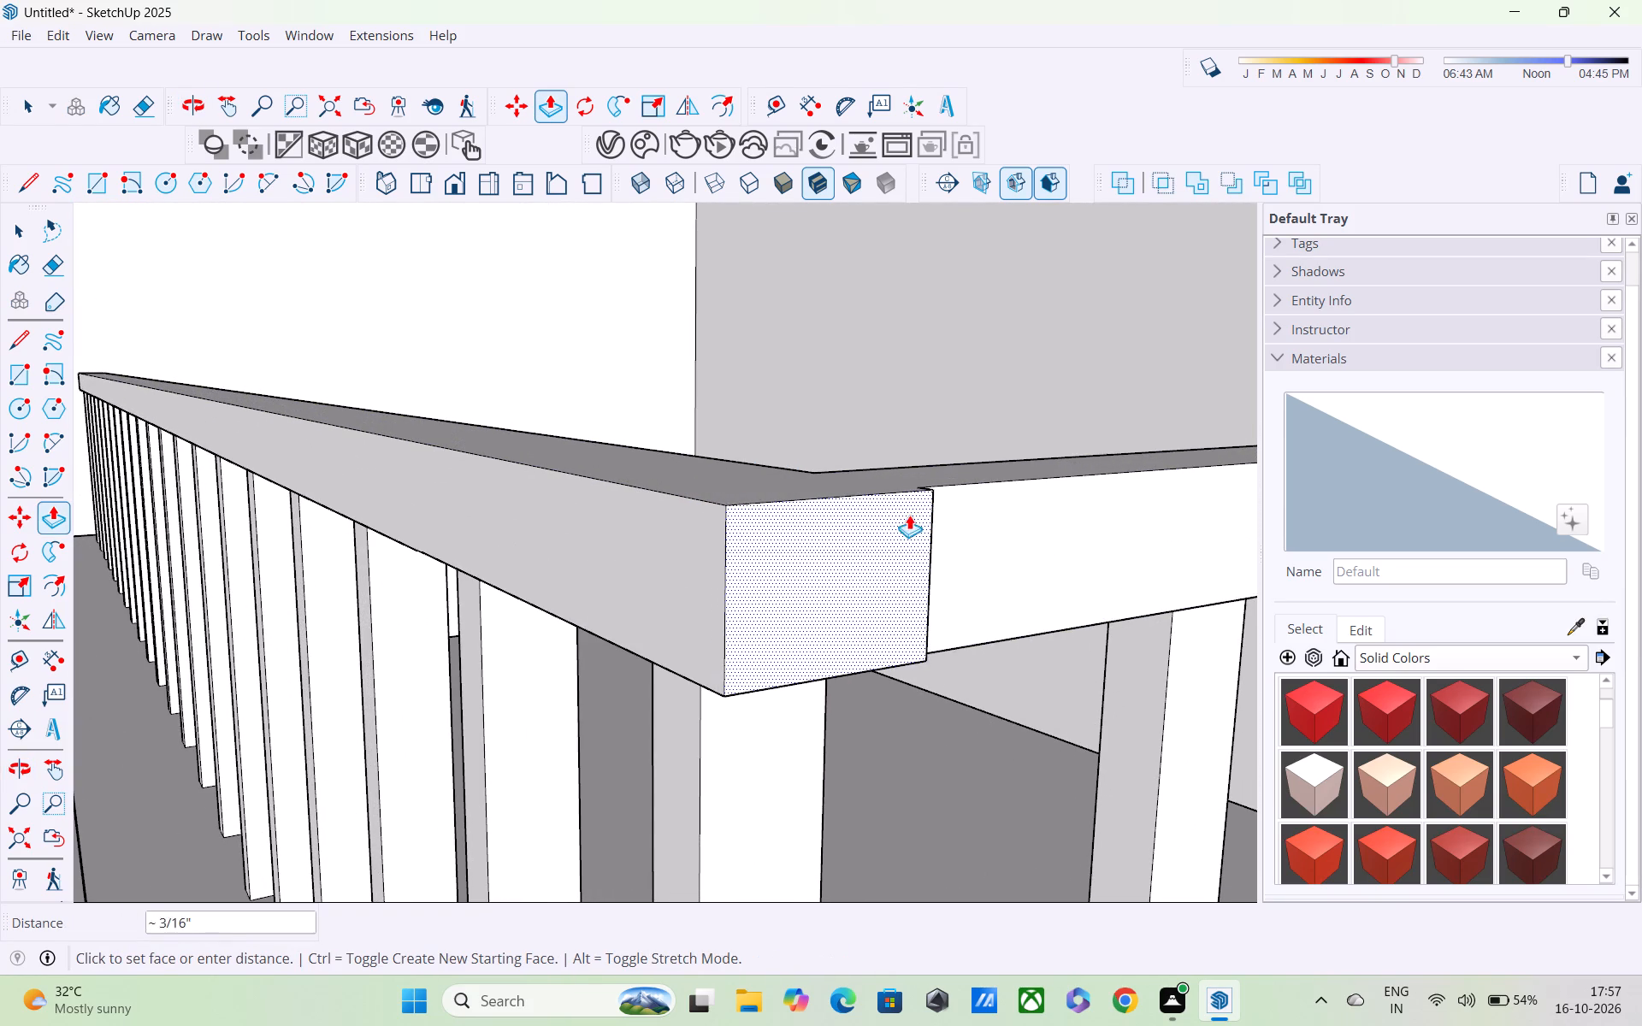
left_click(1027, 492)
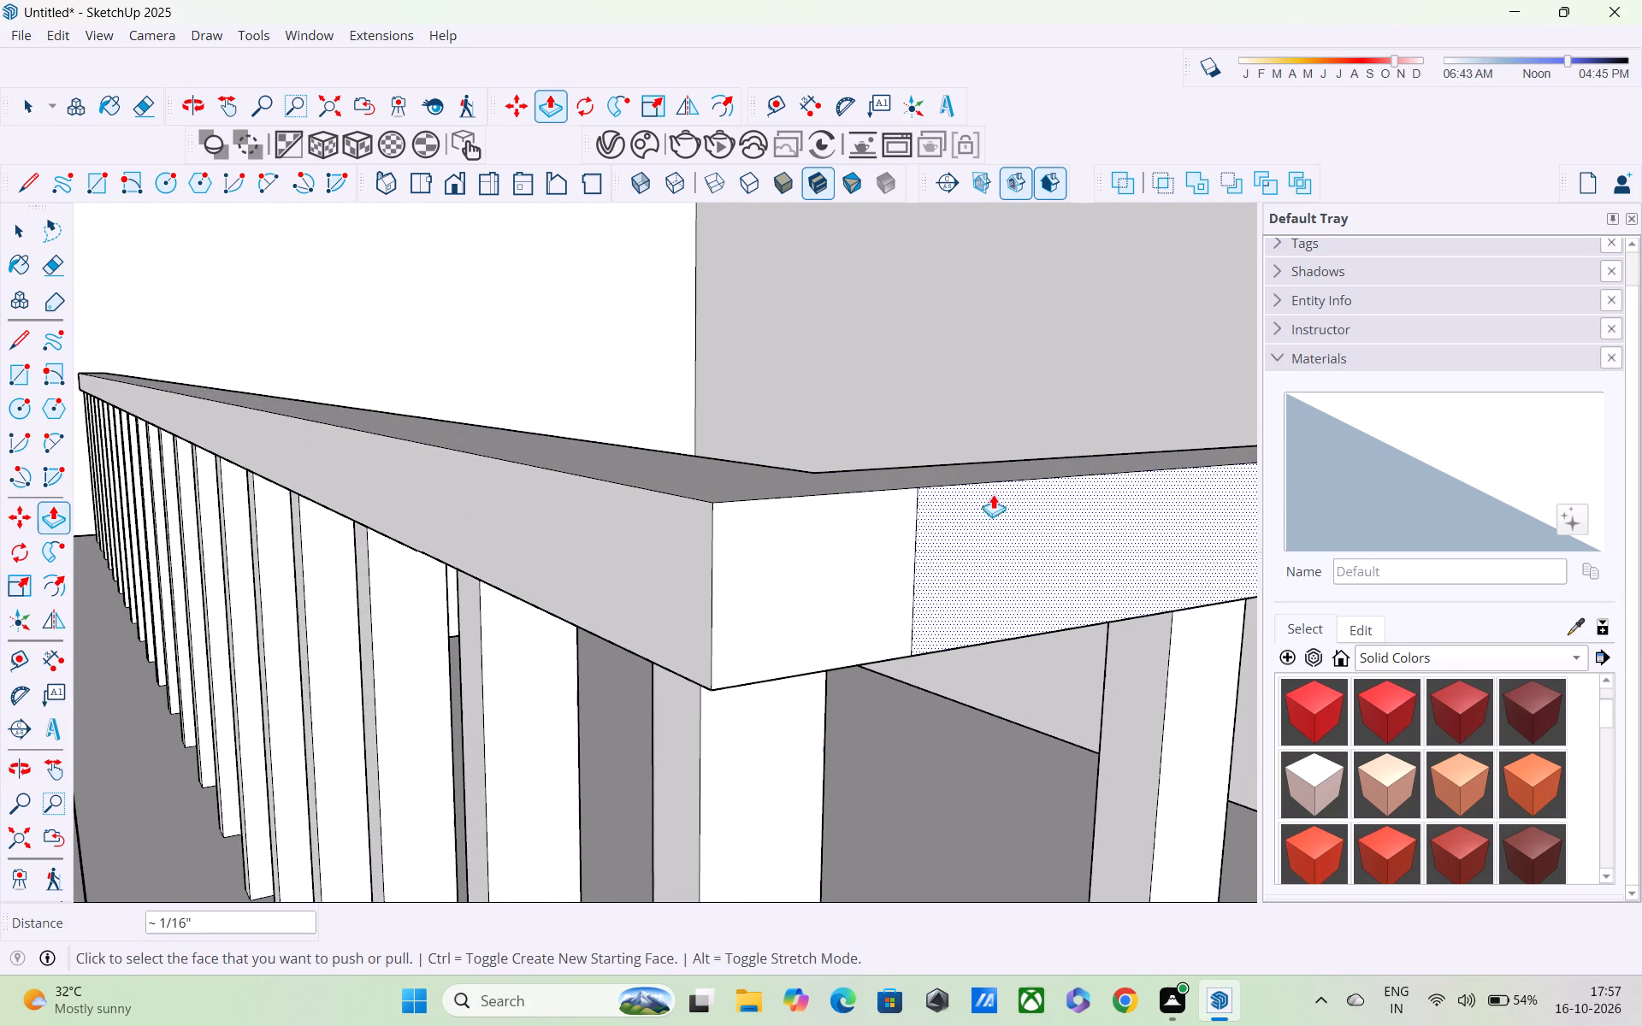
Erase the seam line between the corner block and the short-arm rail's outer face.
key("e")
left_click(918, 518)
Examine the balcony railings on every storey, from the topmost balcony down to the ground-floor corner.
scroll(918, 518, "down", 8)
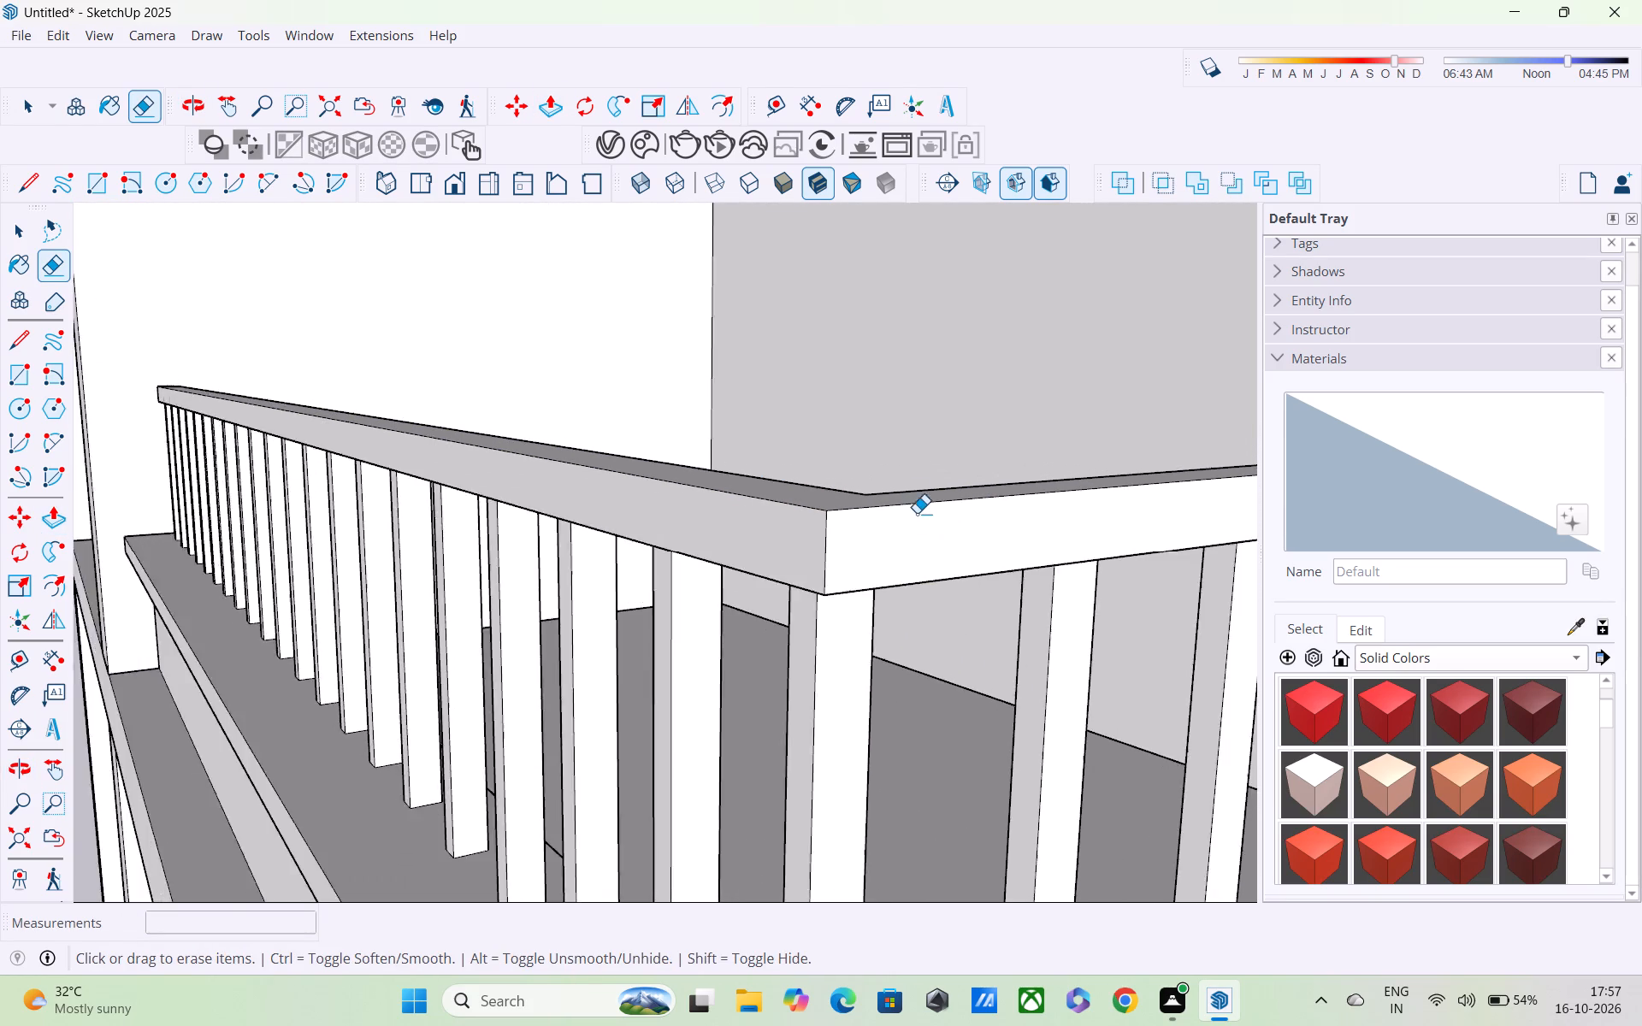
scroll(913, 504, "up", 1)
scroll(898, 486, "down", 7)
scroll(897, 482, "up", 1)
middle_click_drag(876, 563, 823, 319, "shift")
scroll(823, 318, "up", 1, "shift")
scroll(823, 323, "down", 14)
middle_click_drag(829, 600, 828, 601)
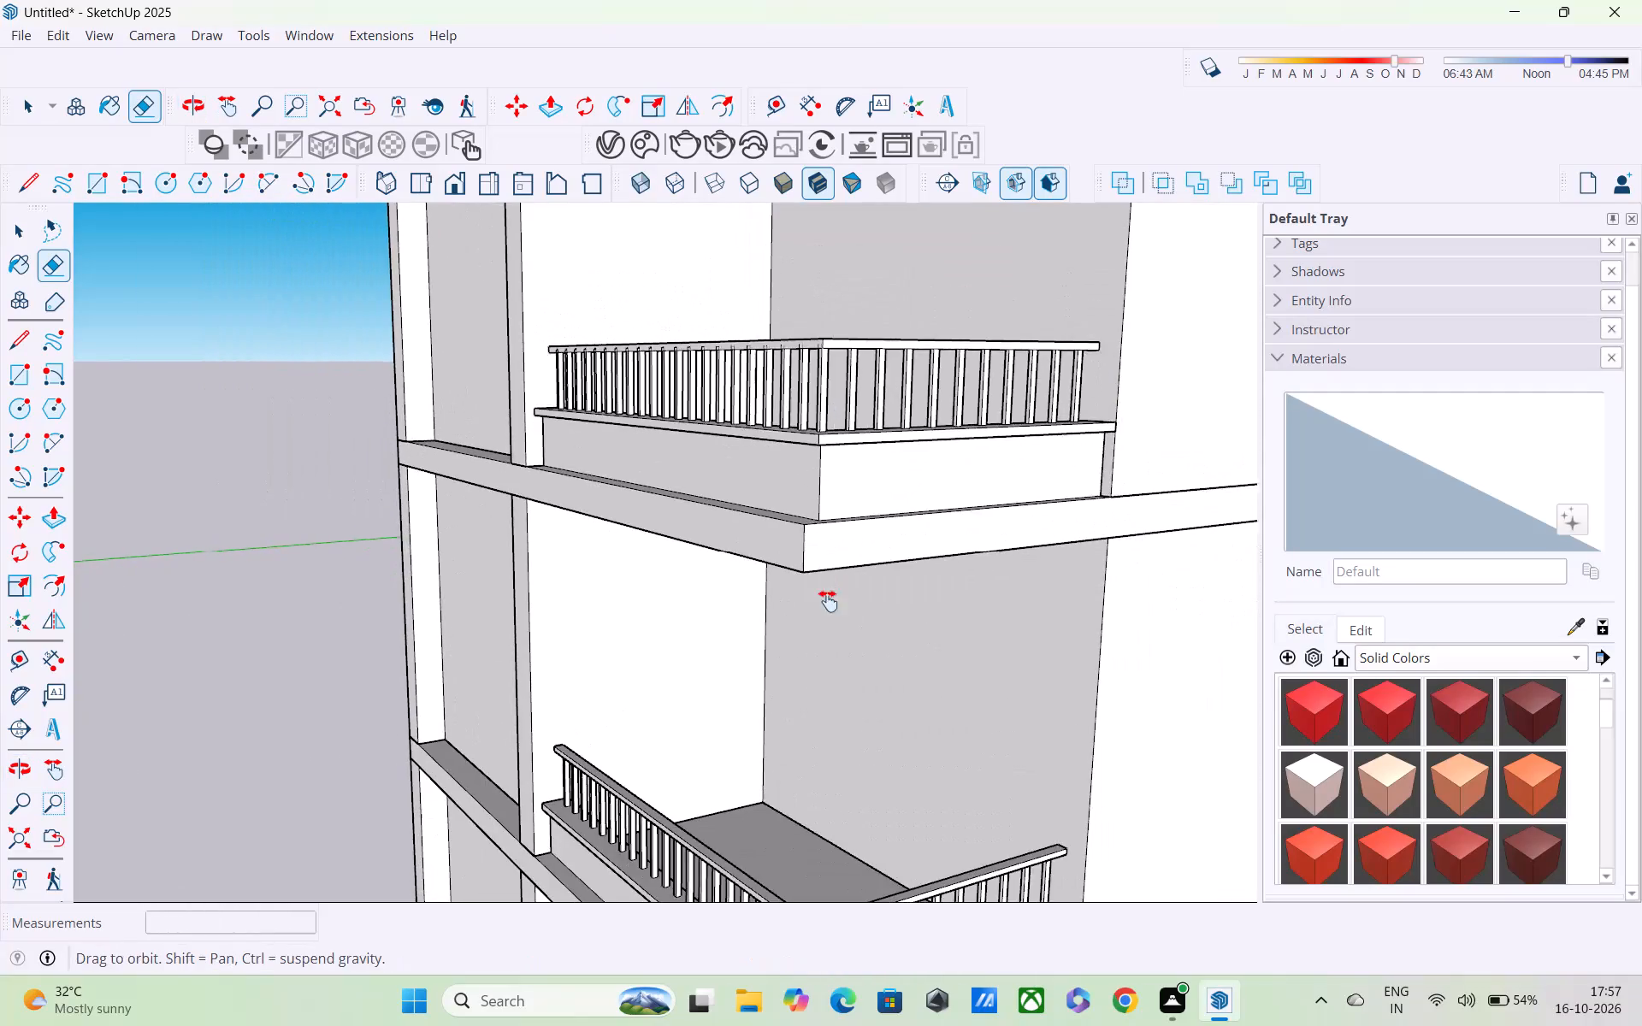
middle_click_drag(828, 601, 784, 343)
scroll(784, 343, "up", 1, "shift")
scroll(784, 369, "down", 7)
middle_click_drag(783, 610, 781, 269, "shift")
scroll(789, 330, "down", 6)
scroll(789, 549, "up", 1)
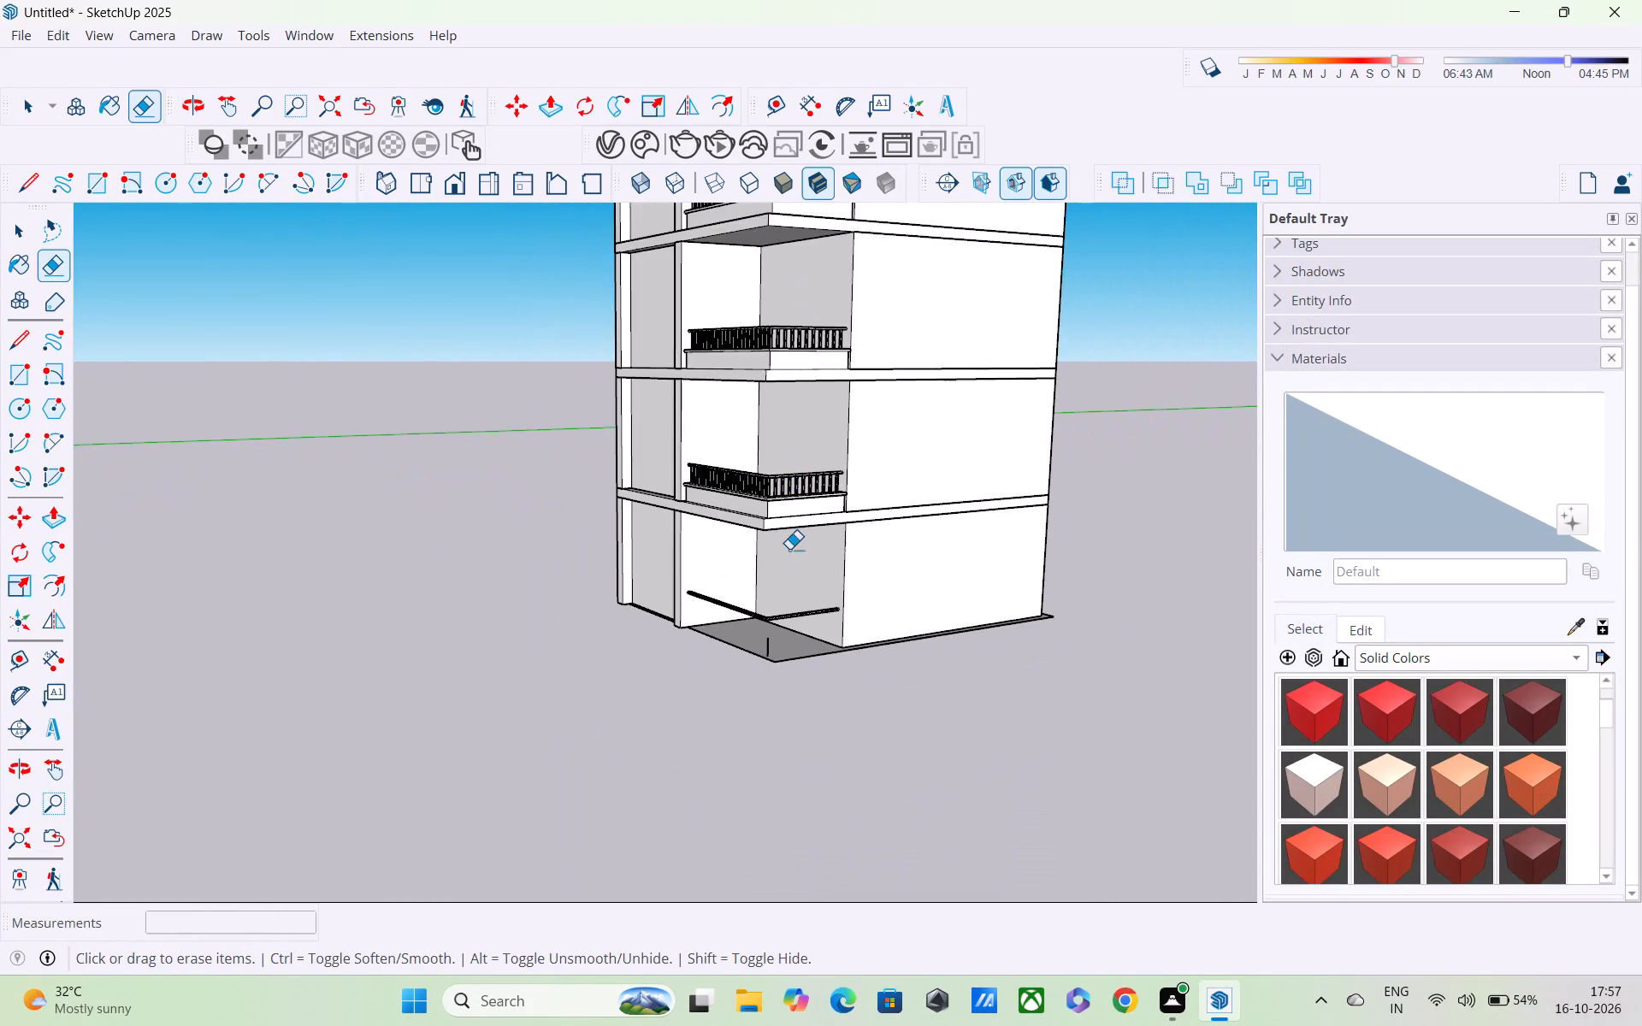
middle_click_drag(791, 551, 812, 570)
scroll(802, 557, "down", 4)
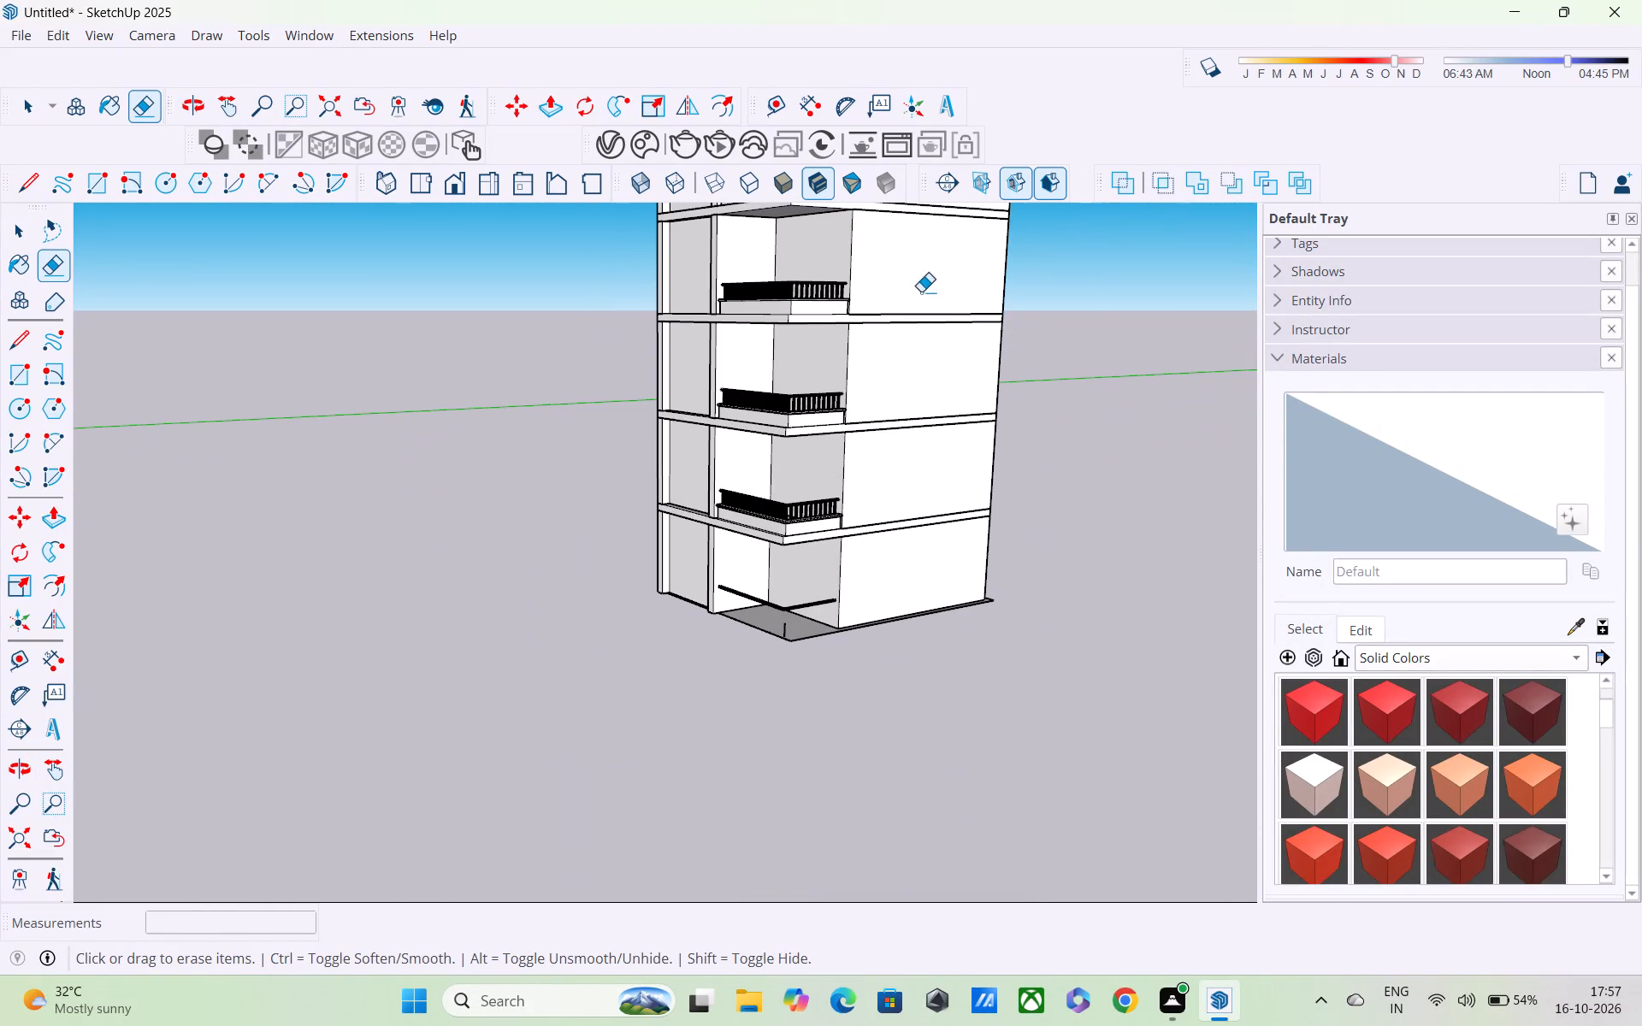
middle_click_drag(921, 291, 972, 640)
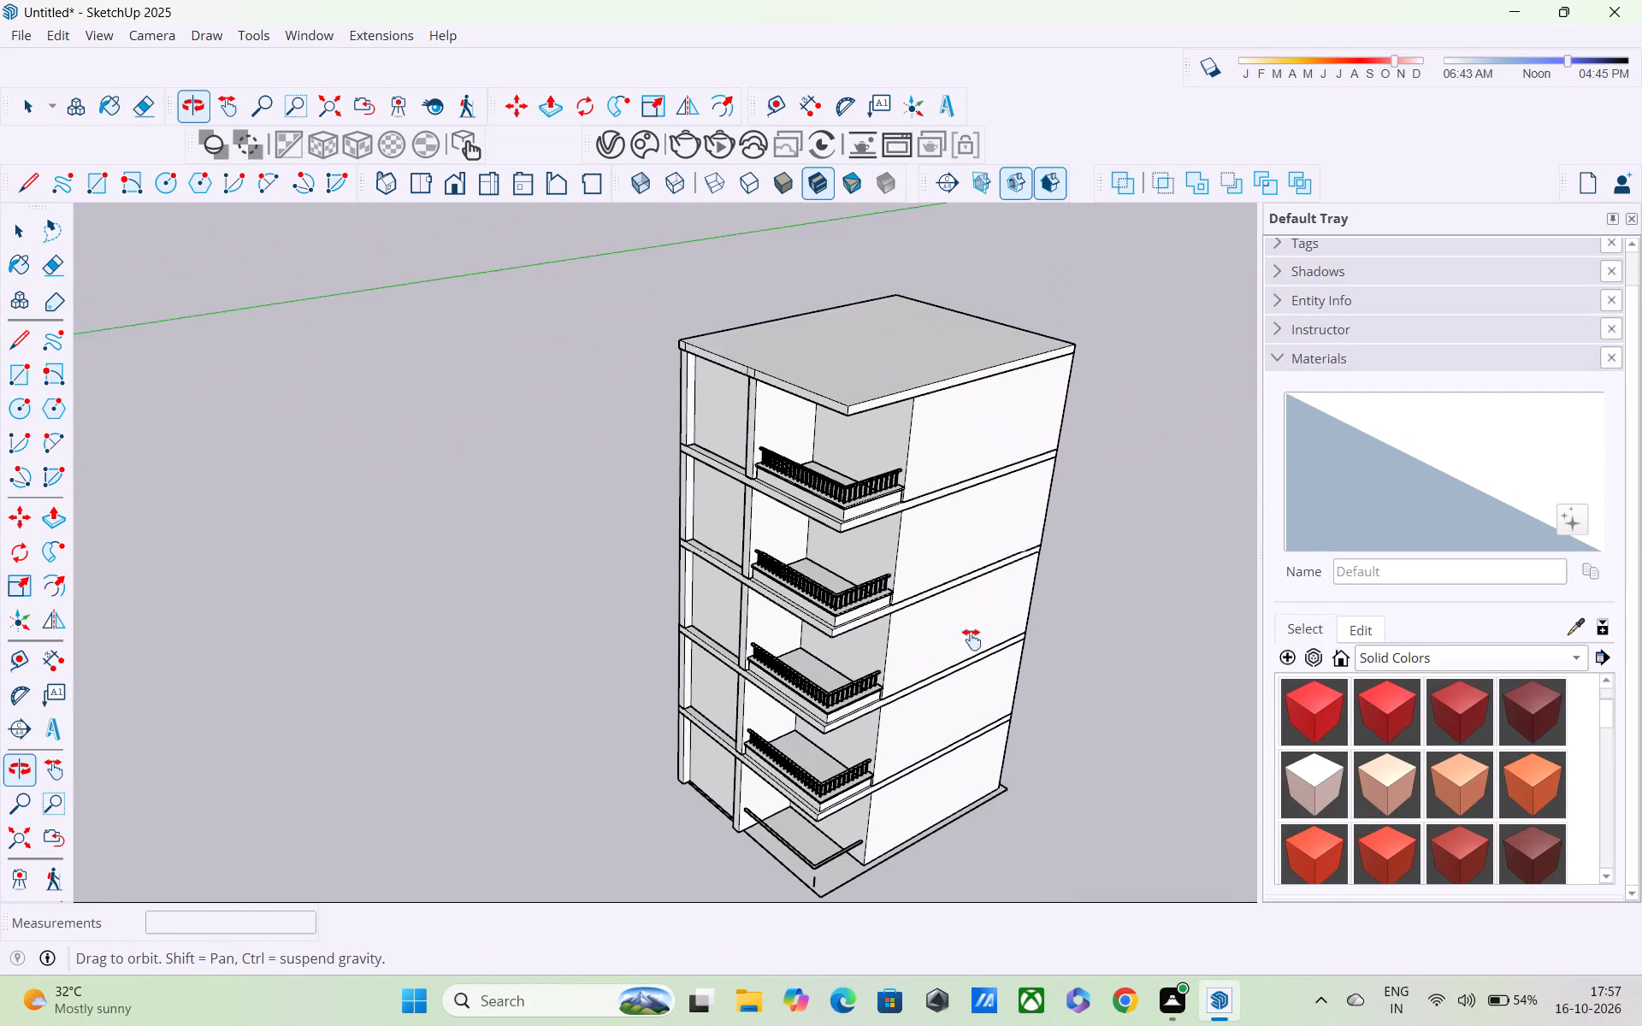
middle_click_drag(972, 640, 960, 587)
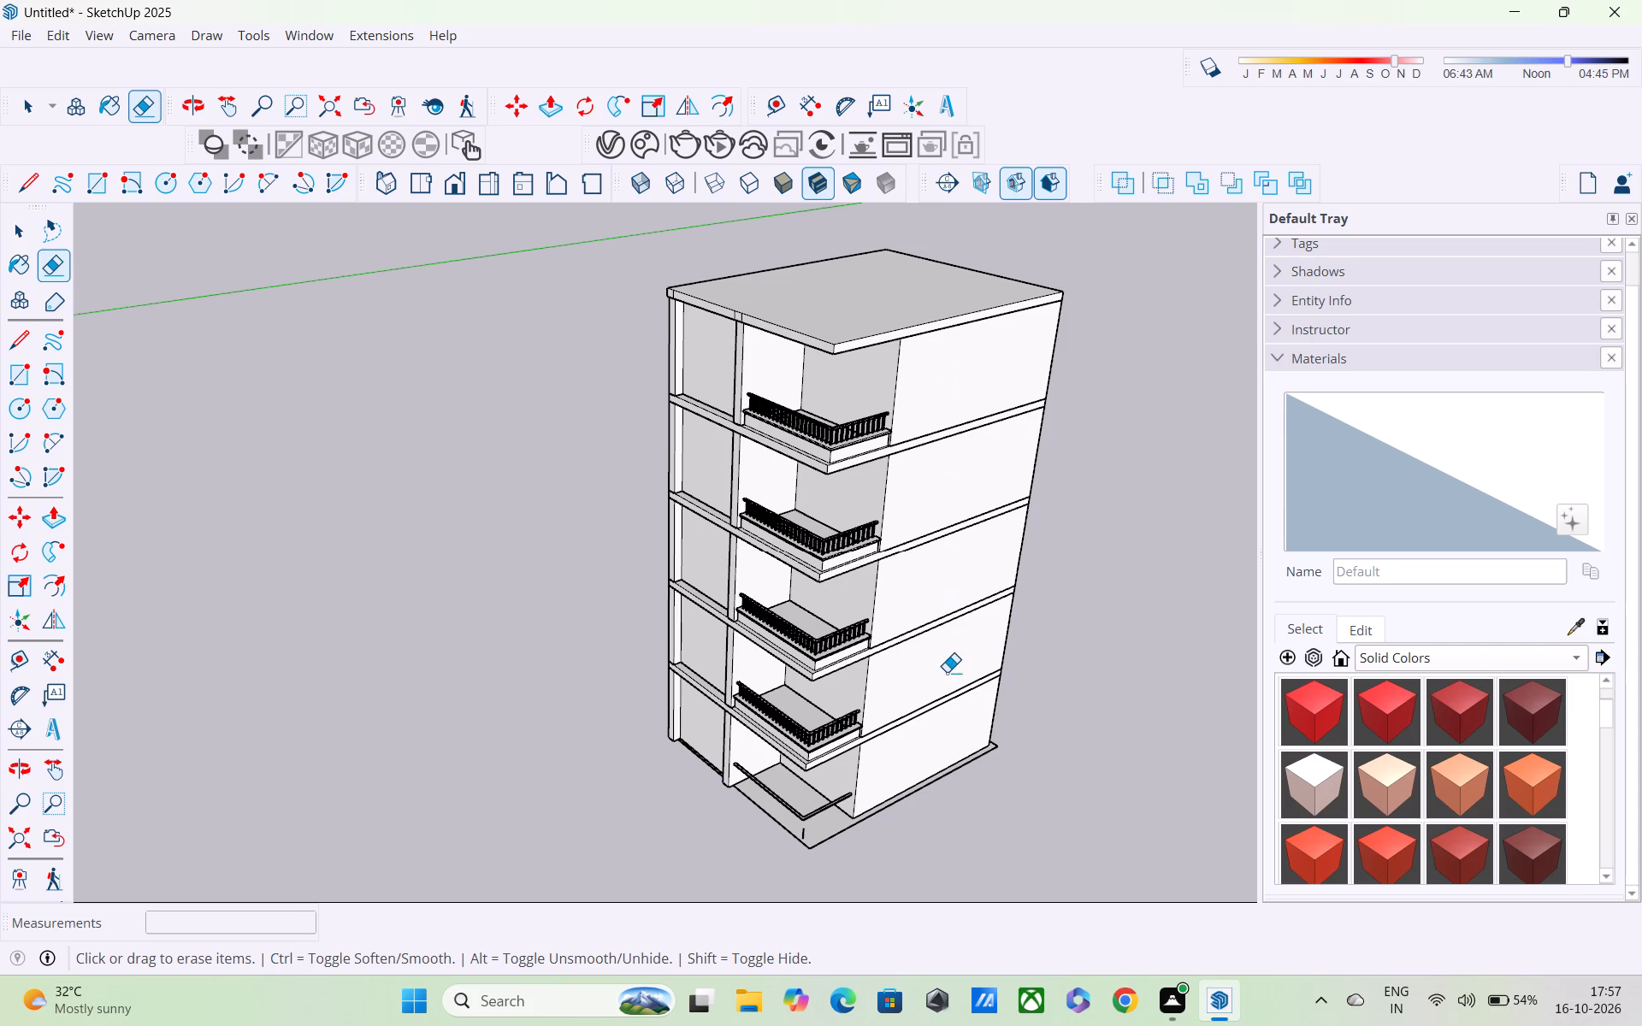
middle_click_drag(885, 752, 890, 441, "shift")
scroll(833, 508, "up", 5)
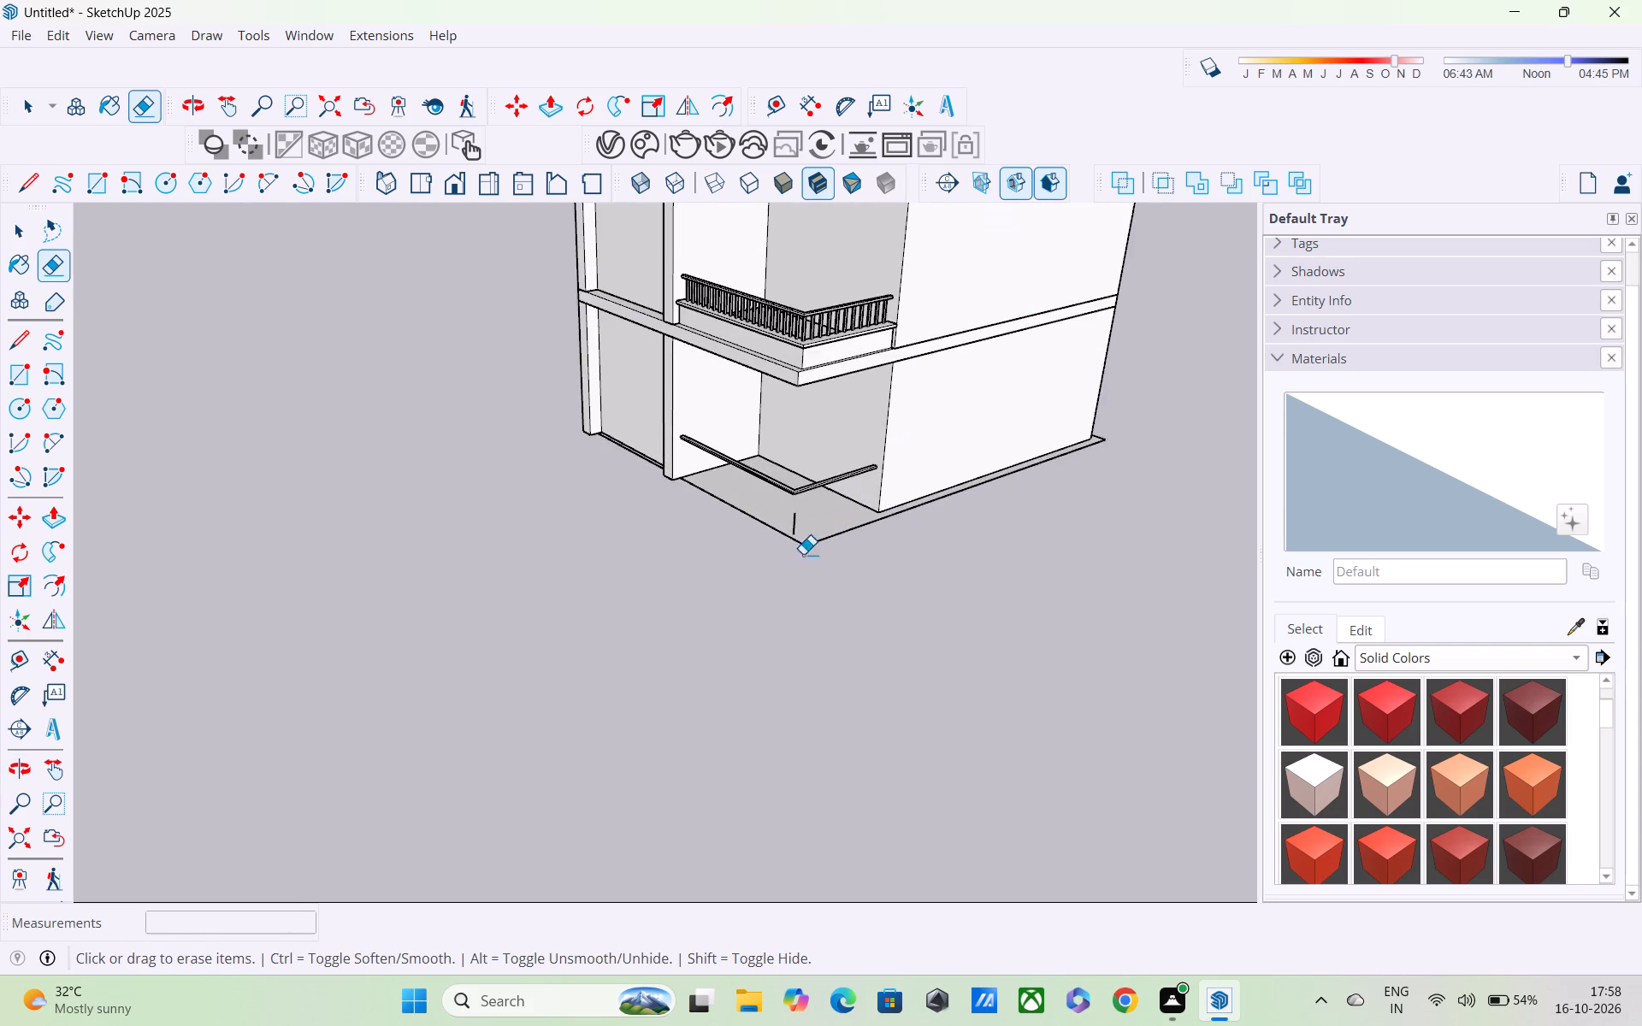
middle_click_drag(791, 540, 812, 381)
scroll(823, 426, "up", 4)
scroll(823, 425, "down", 4)
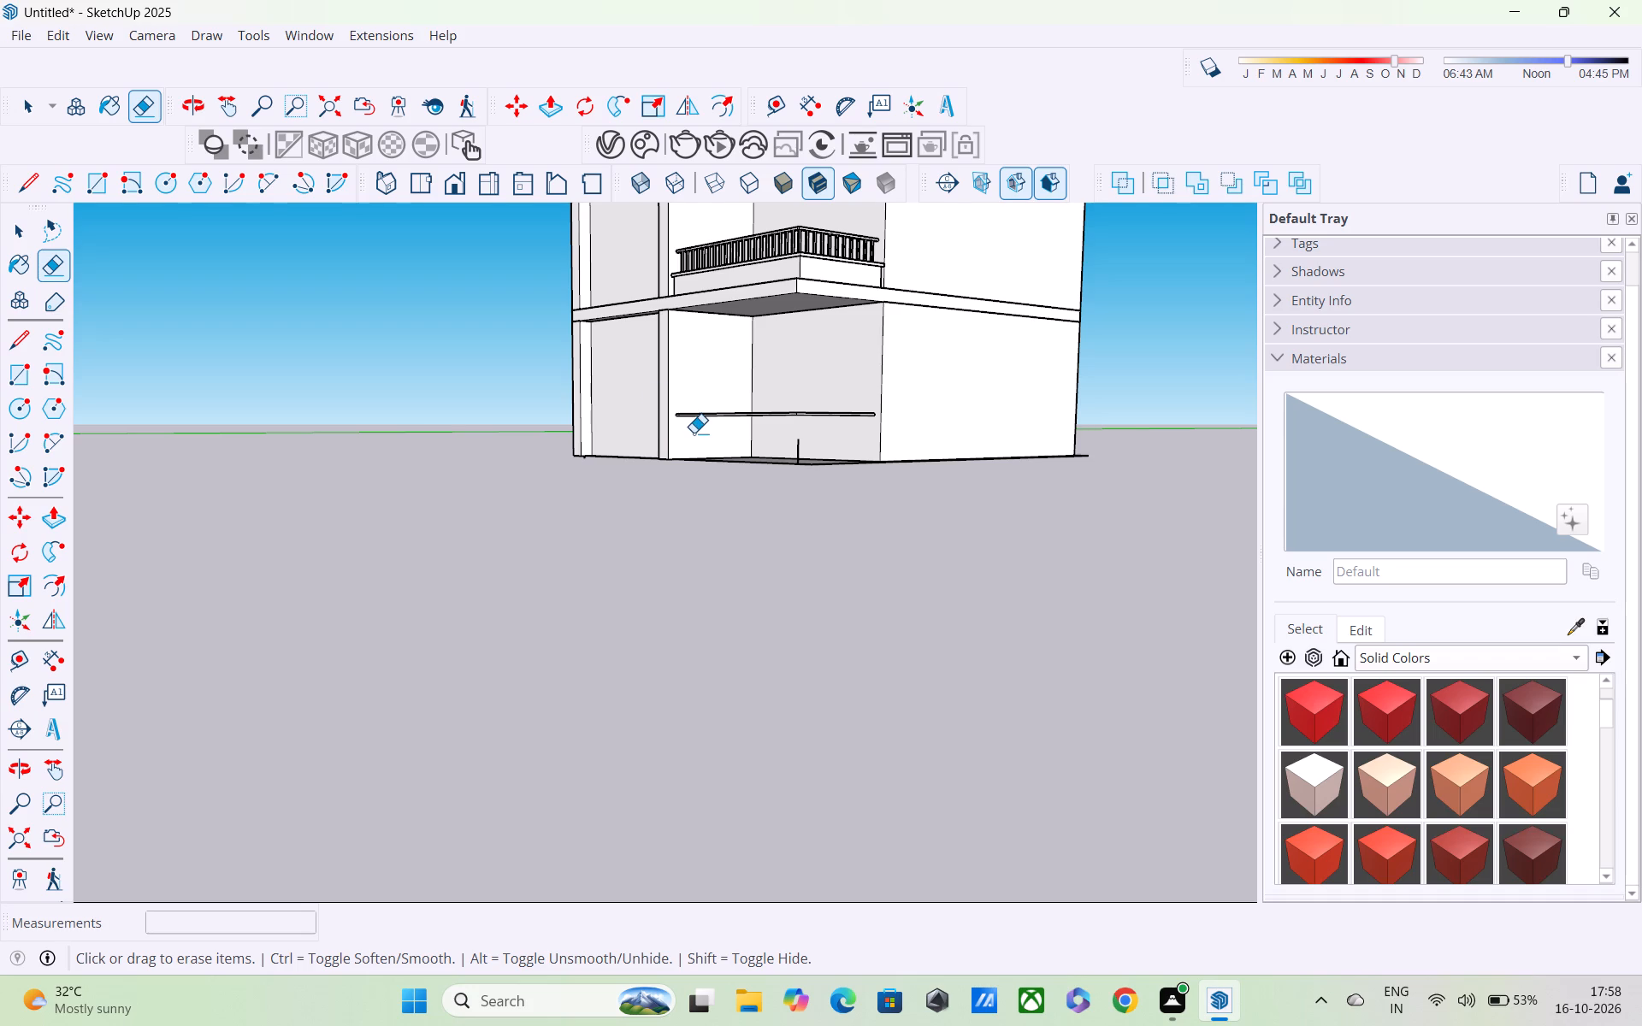
Open the group containing the lowest railed balcony for editing.
scroll(838, 237, "up", 3)
key("space")
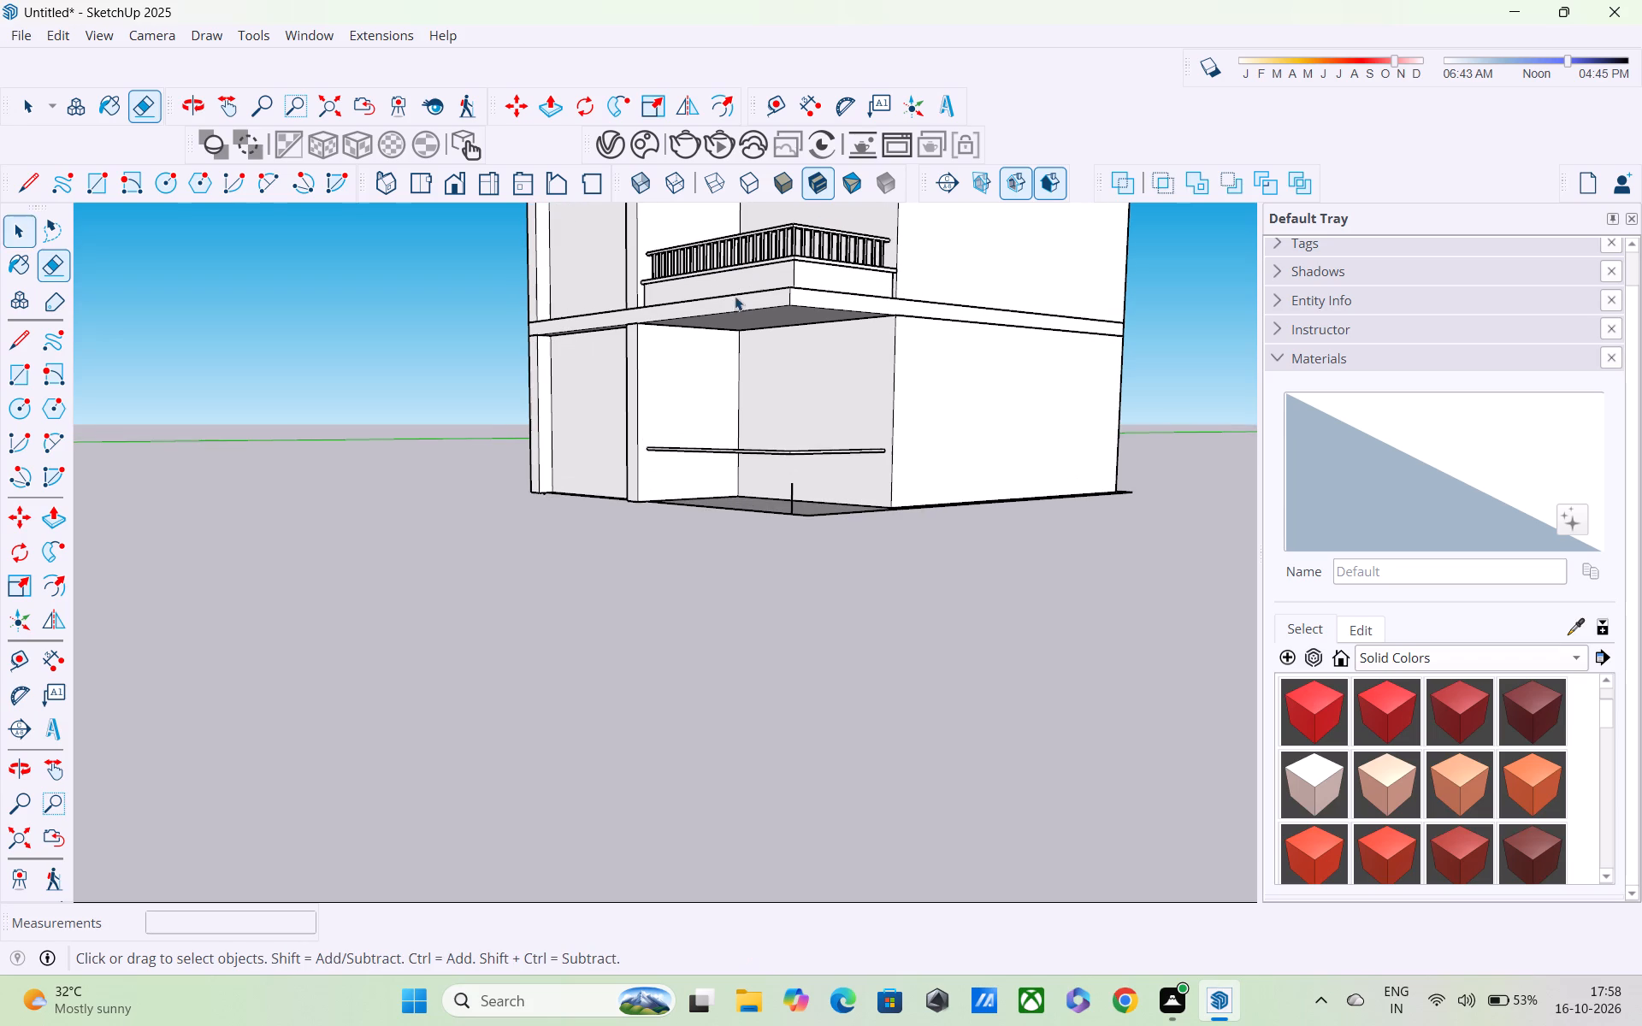
key("space")
left_click(464, 319)
left_click(722, 280)
middle_click_drag(724, 281, 715, 397)
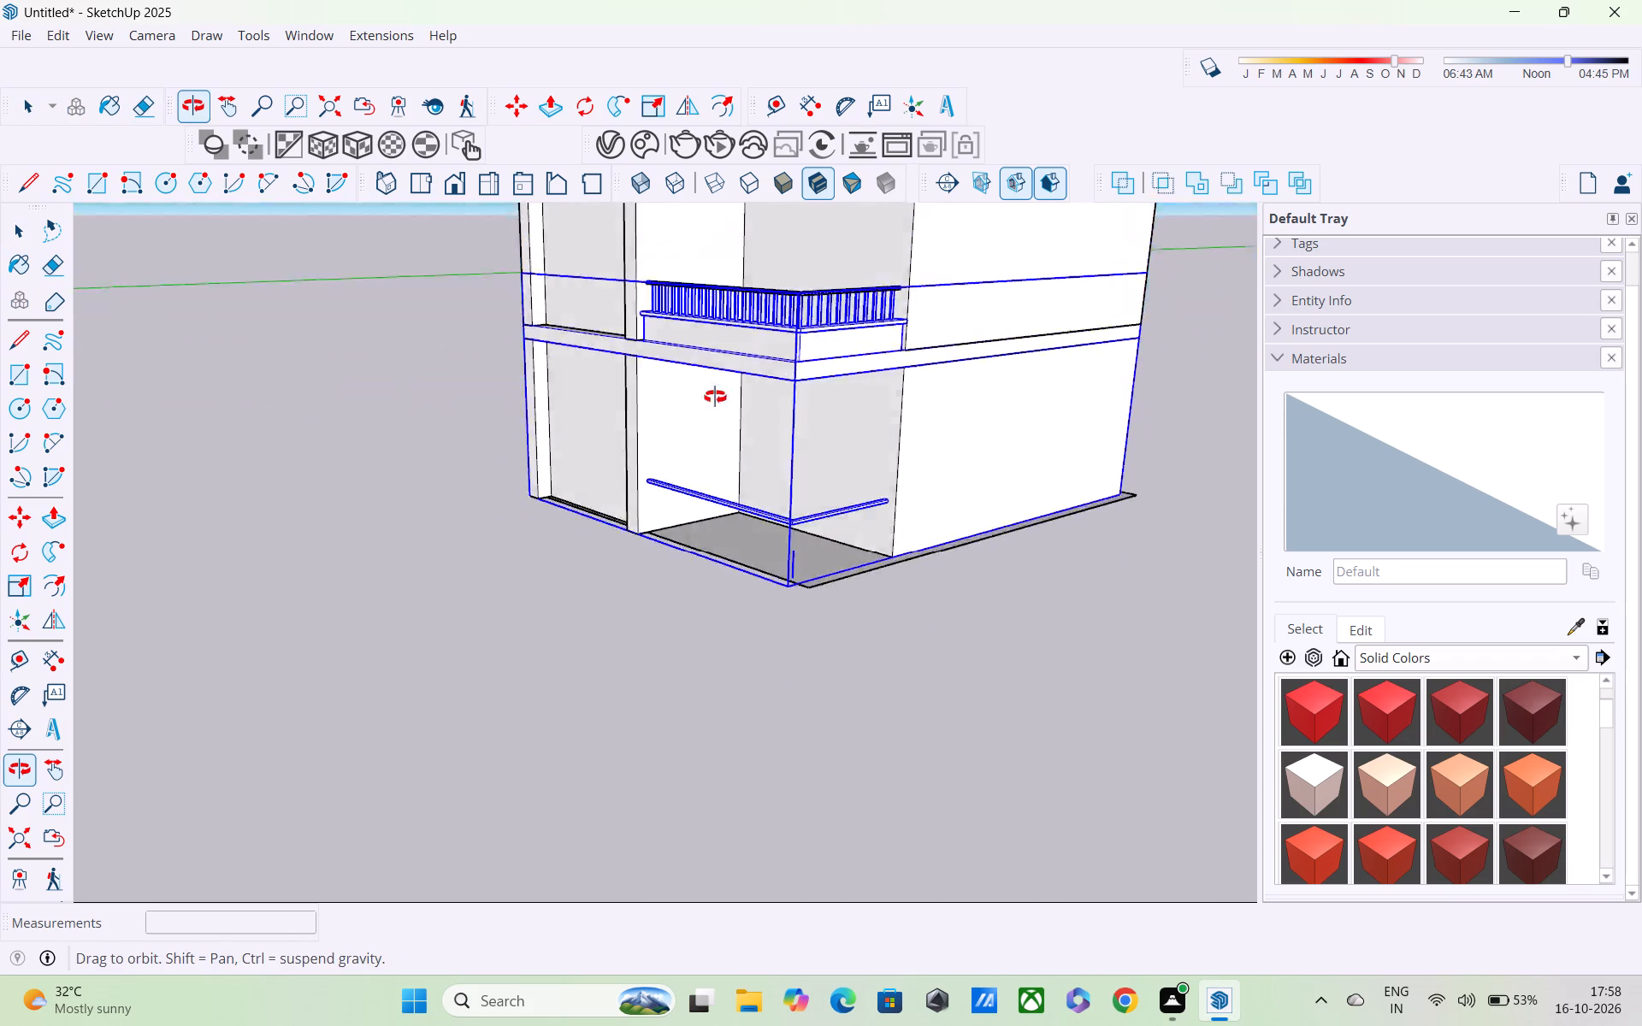
middle_click_drag(715, 397, 351, 504)
scroll(351, 494, "down", 5)
middle_click_drag(422, 522, 493, 409)
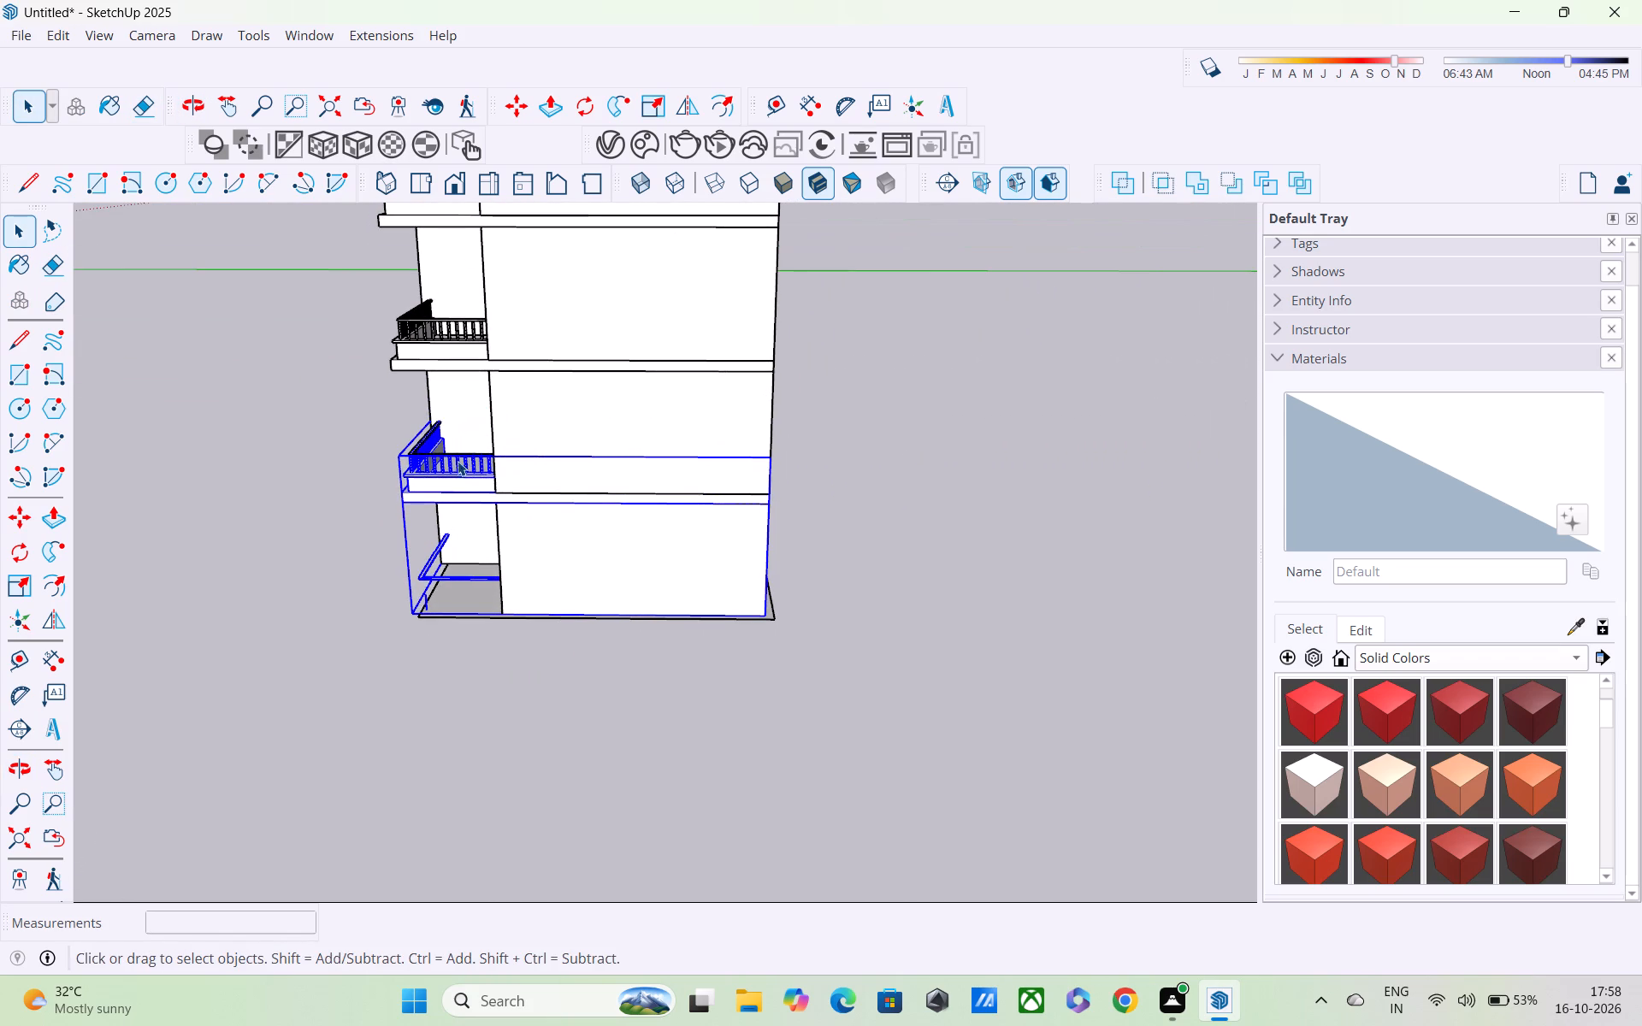
double_click(457, 464)
middle_click_drag(442, 473, 513, 410)
scroll(447, 457, "up", 7)
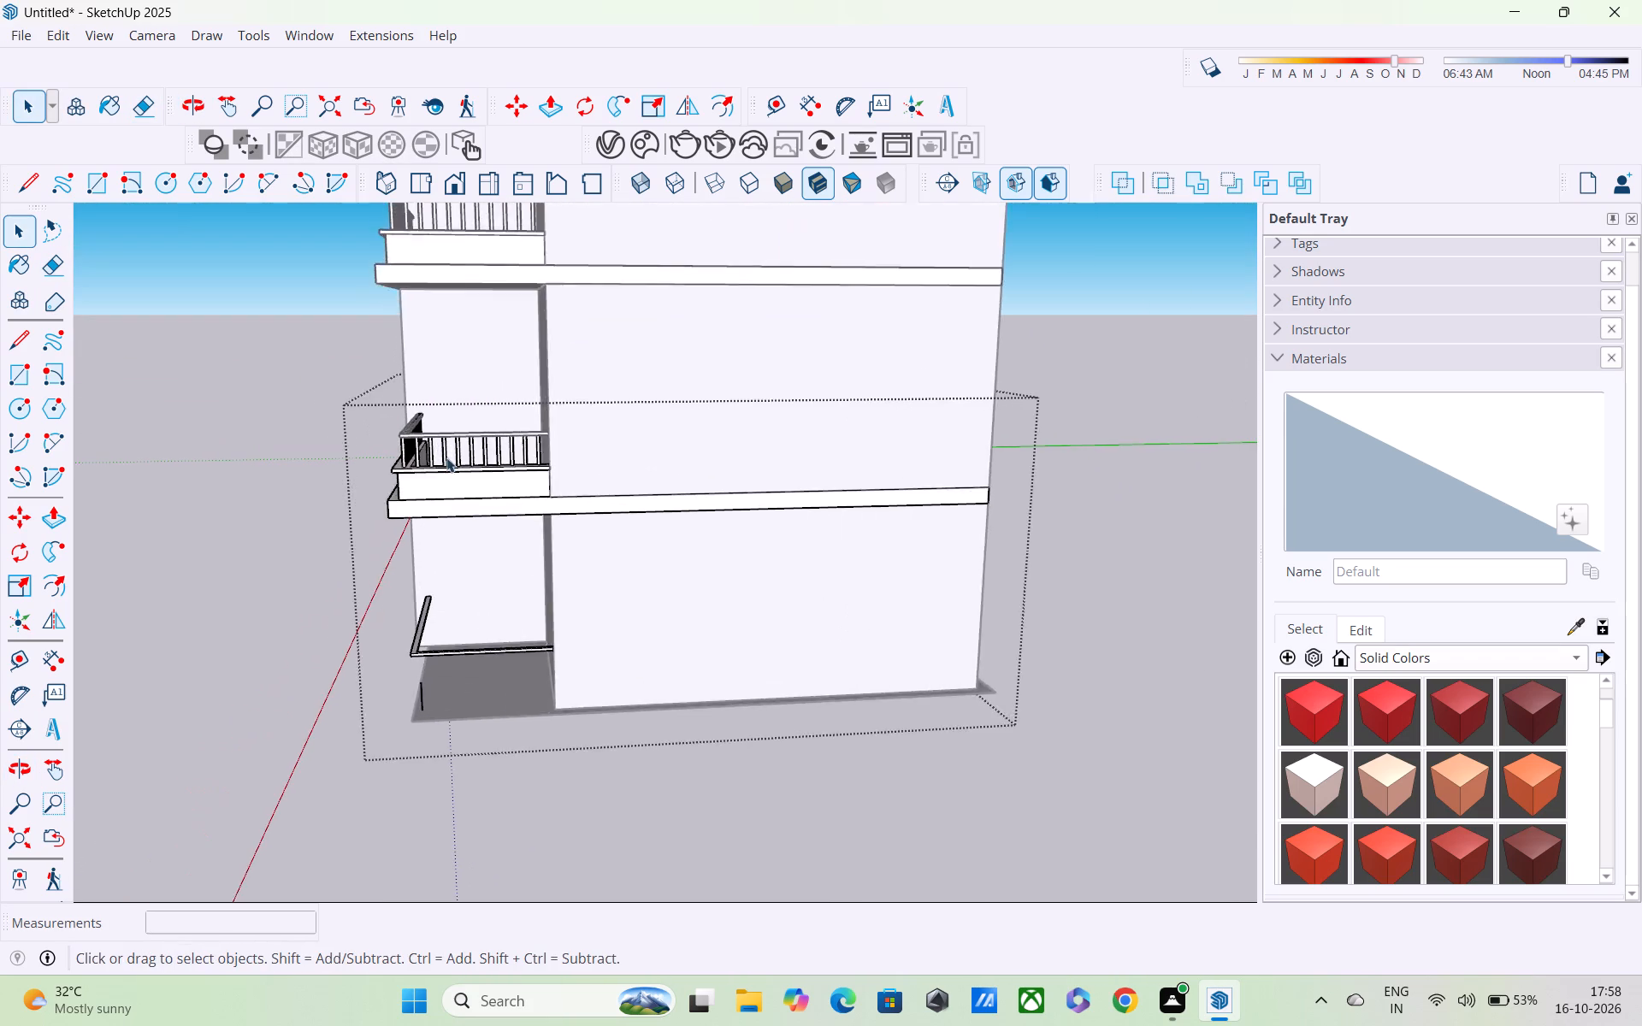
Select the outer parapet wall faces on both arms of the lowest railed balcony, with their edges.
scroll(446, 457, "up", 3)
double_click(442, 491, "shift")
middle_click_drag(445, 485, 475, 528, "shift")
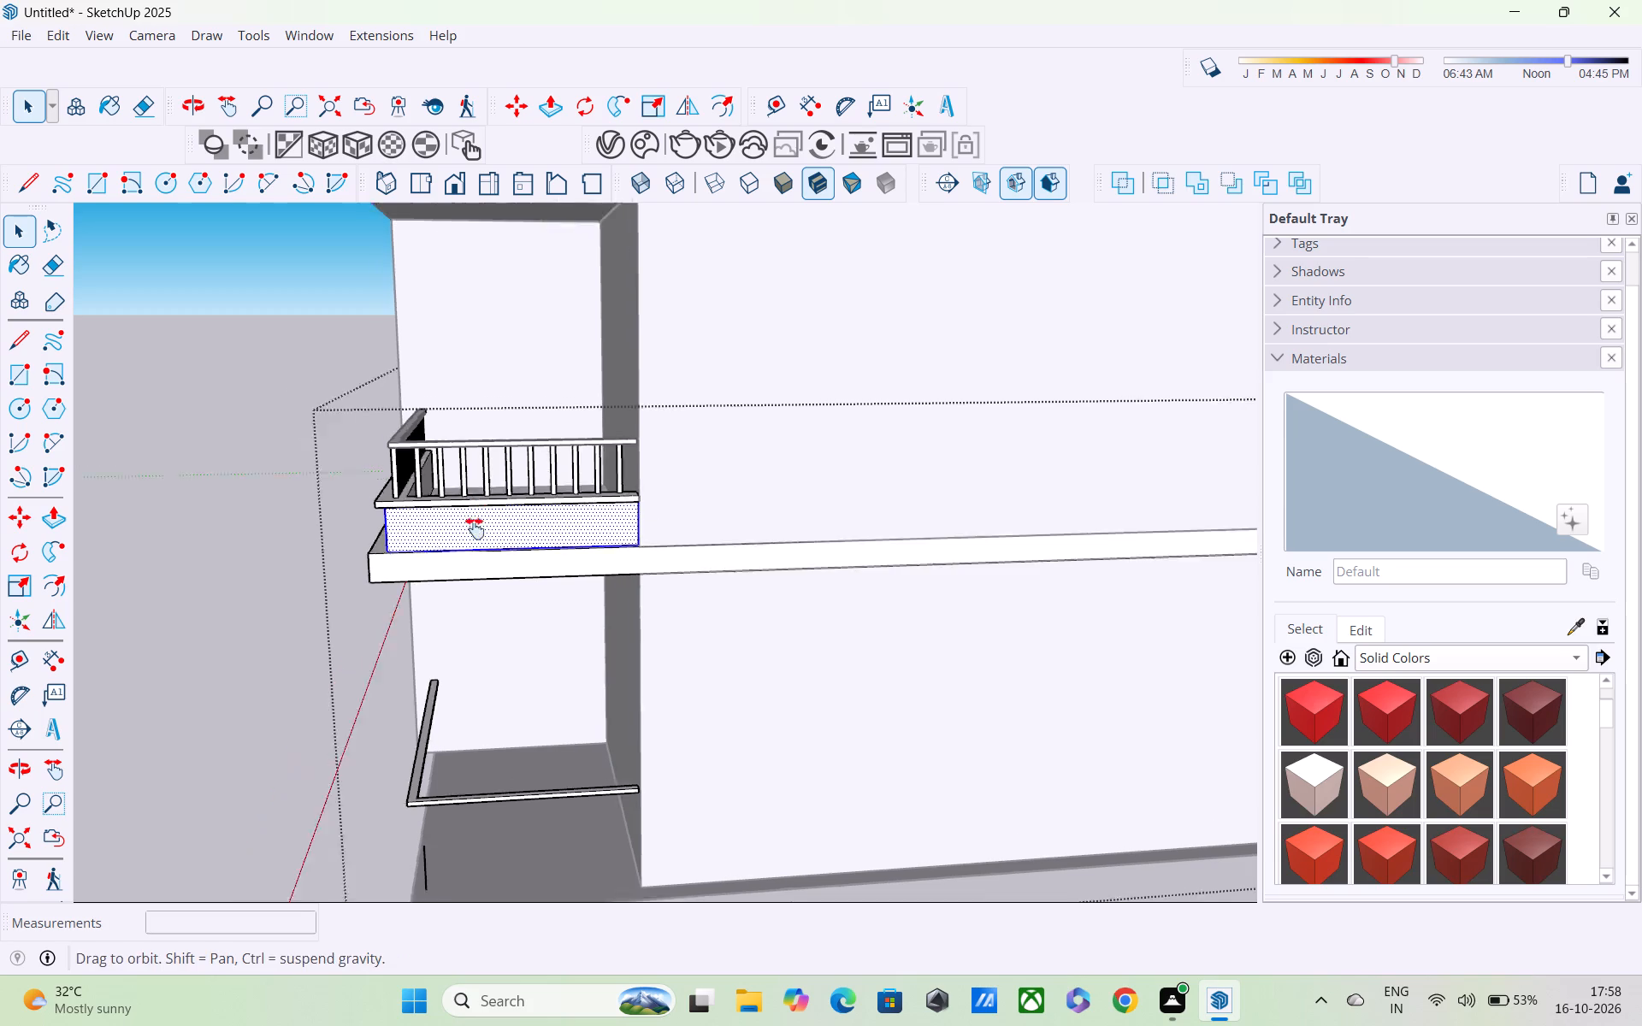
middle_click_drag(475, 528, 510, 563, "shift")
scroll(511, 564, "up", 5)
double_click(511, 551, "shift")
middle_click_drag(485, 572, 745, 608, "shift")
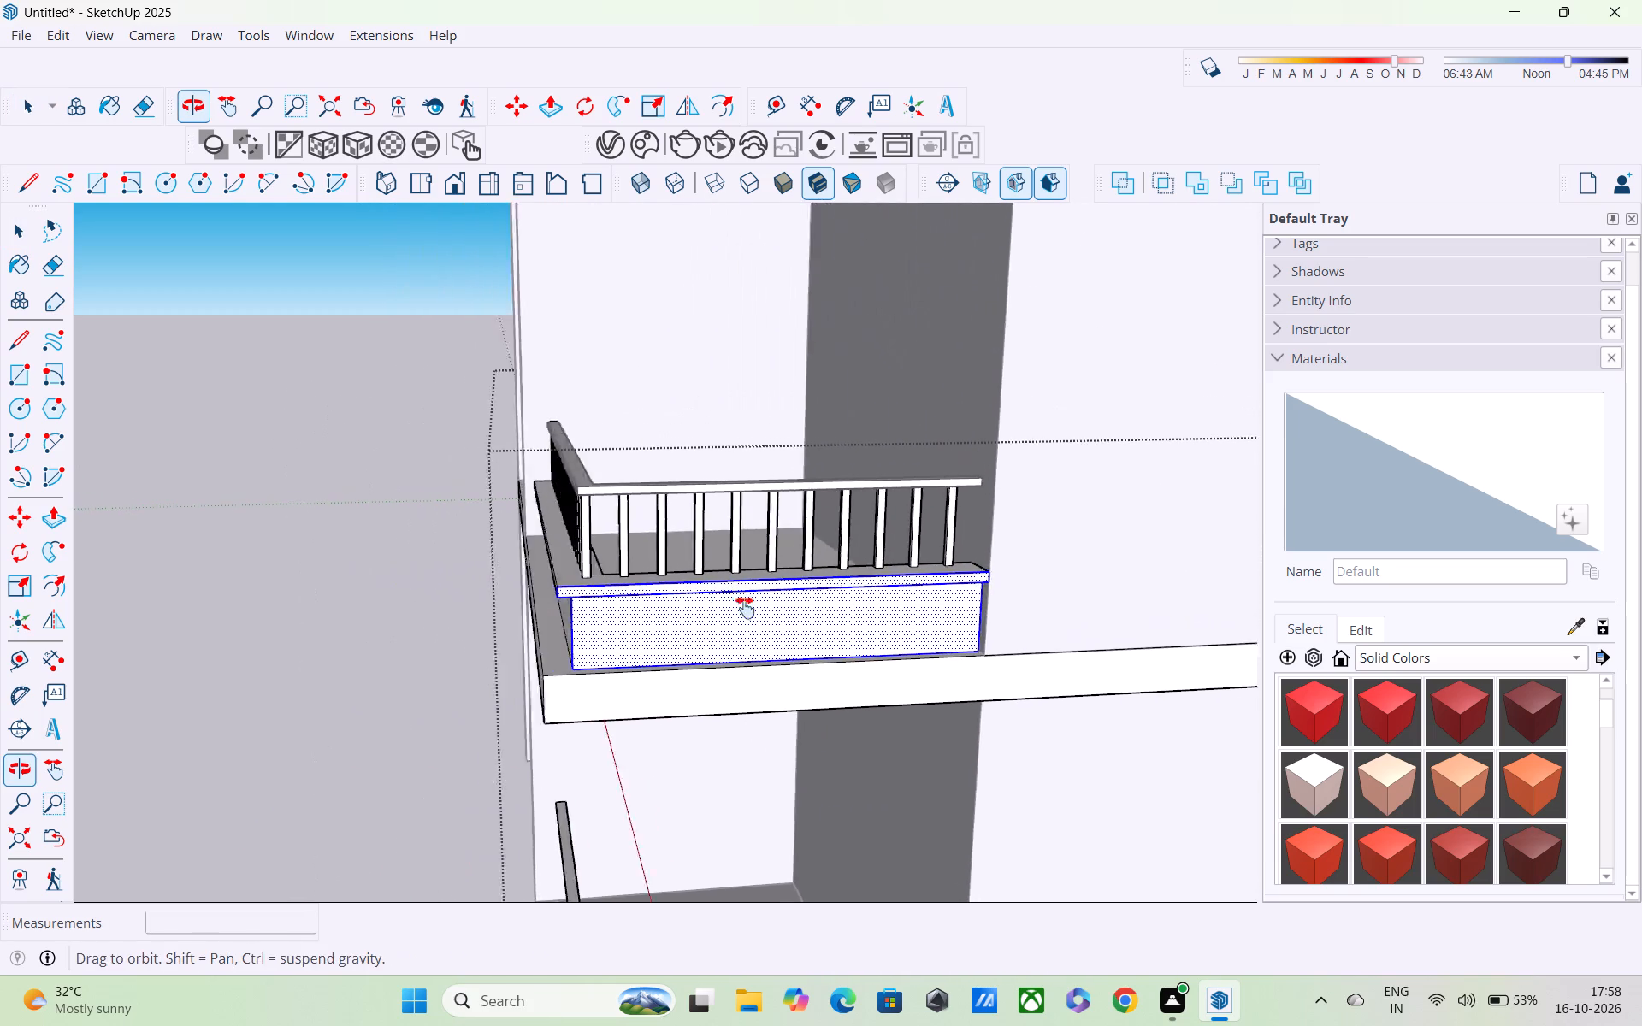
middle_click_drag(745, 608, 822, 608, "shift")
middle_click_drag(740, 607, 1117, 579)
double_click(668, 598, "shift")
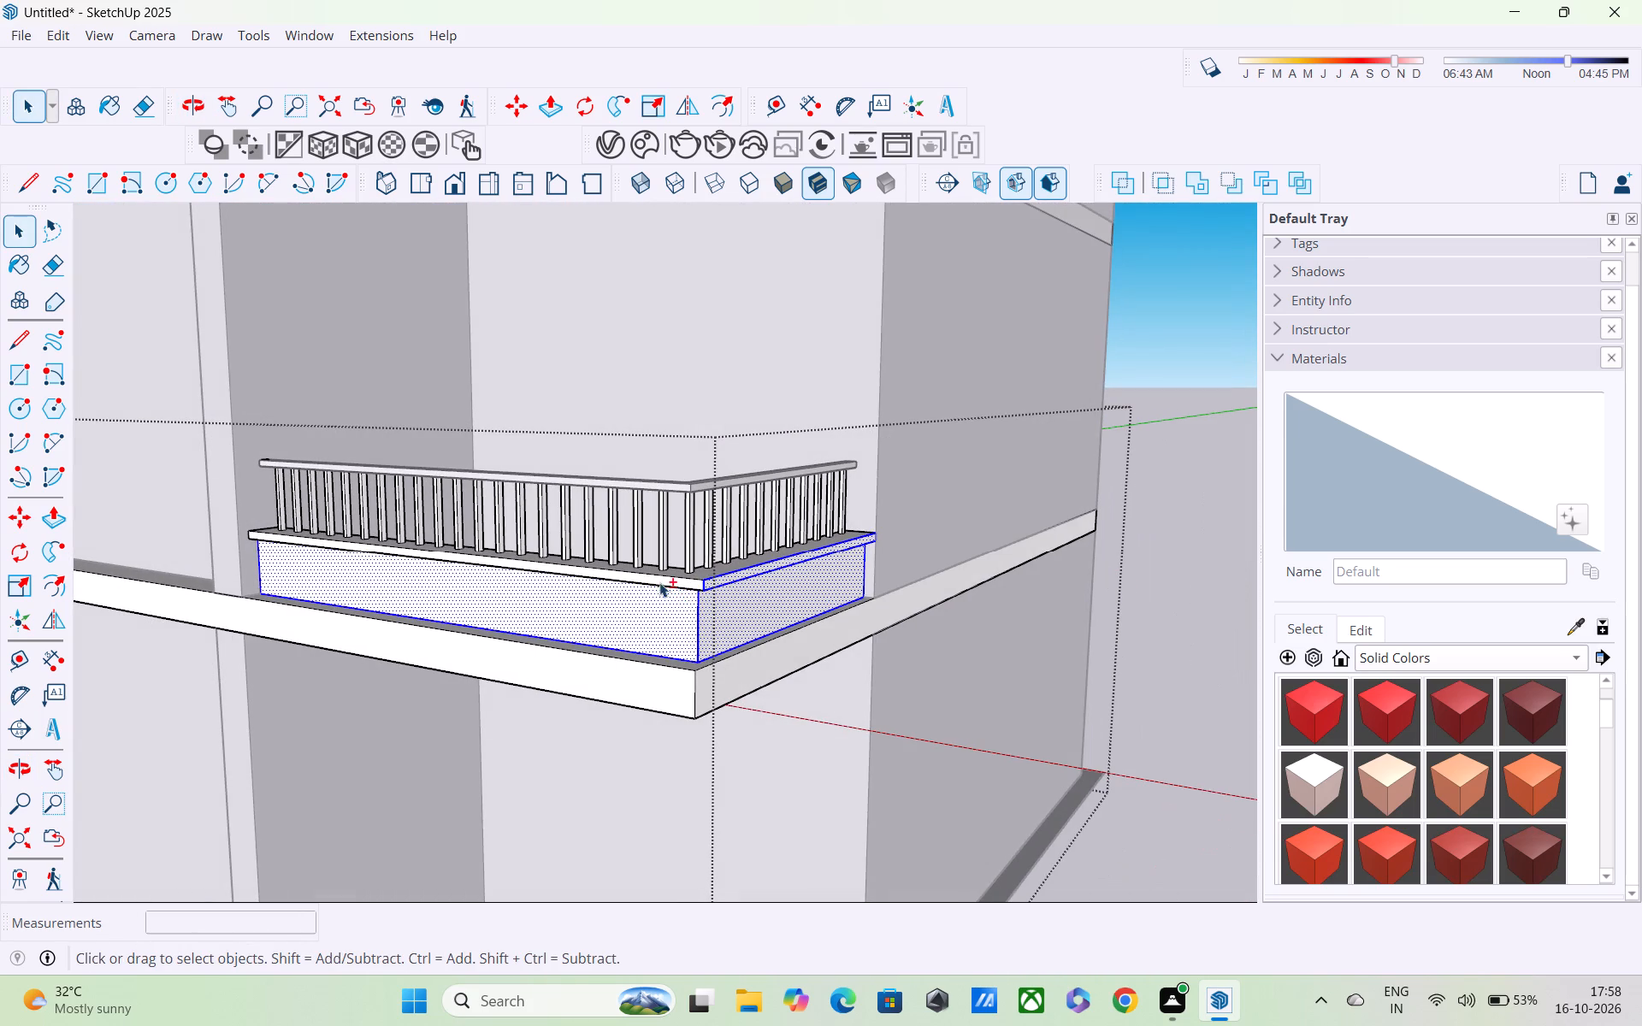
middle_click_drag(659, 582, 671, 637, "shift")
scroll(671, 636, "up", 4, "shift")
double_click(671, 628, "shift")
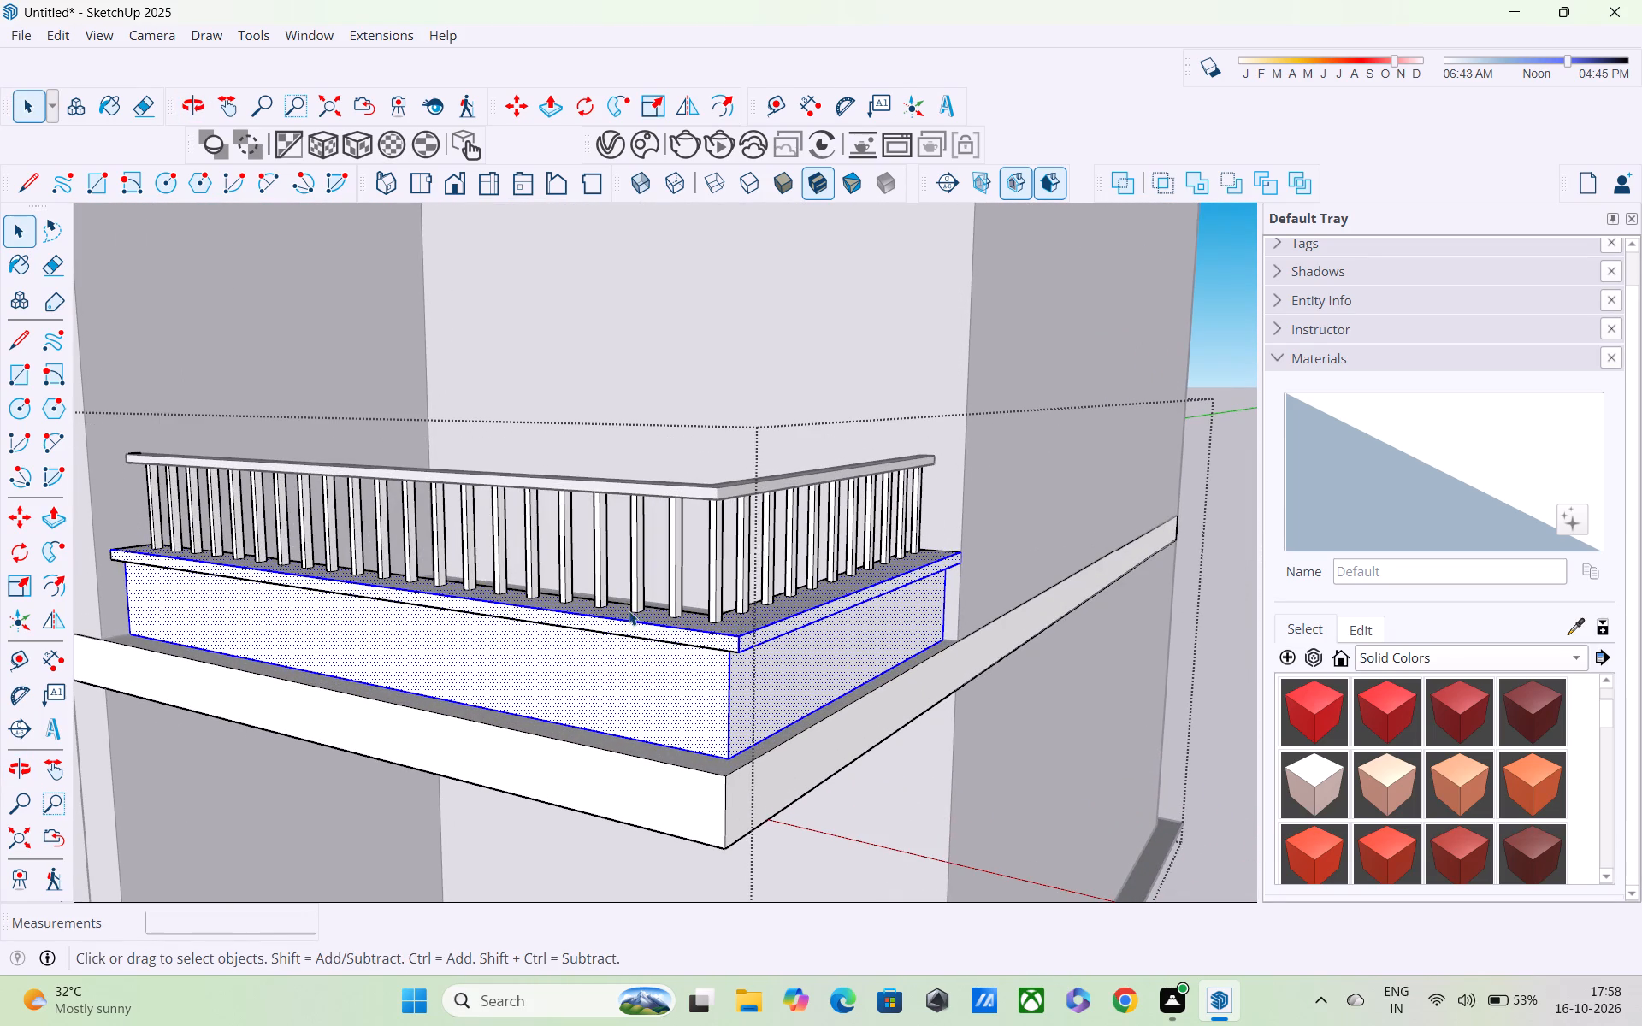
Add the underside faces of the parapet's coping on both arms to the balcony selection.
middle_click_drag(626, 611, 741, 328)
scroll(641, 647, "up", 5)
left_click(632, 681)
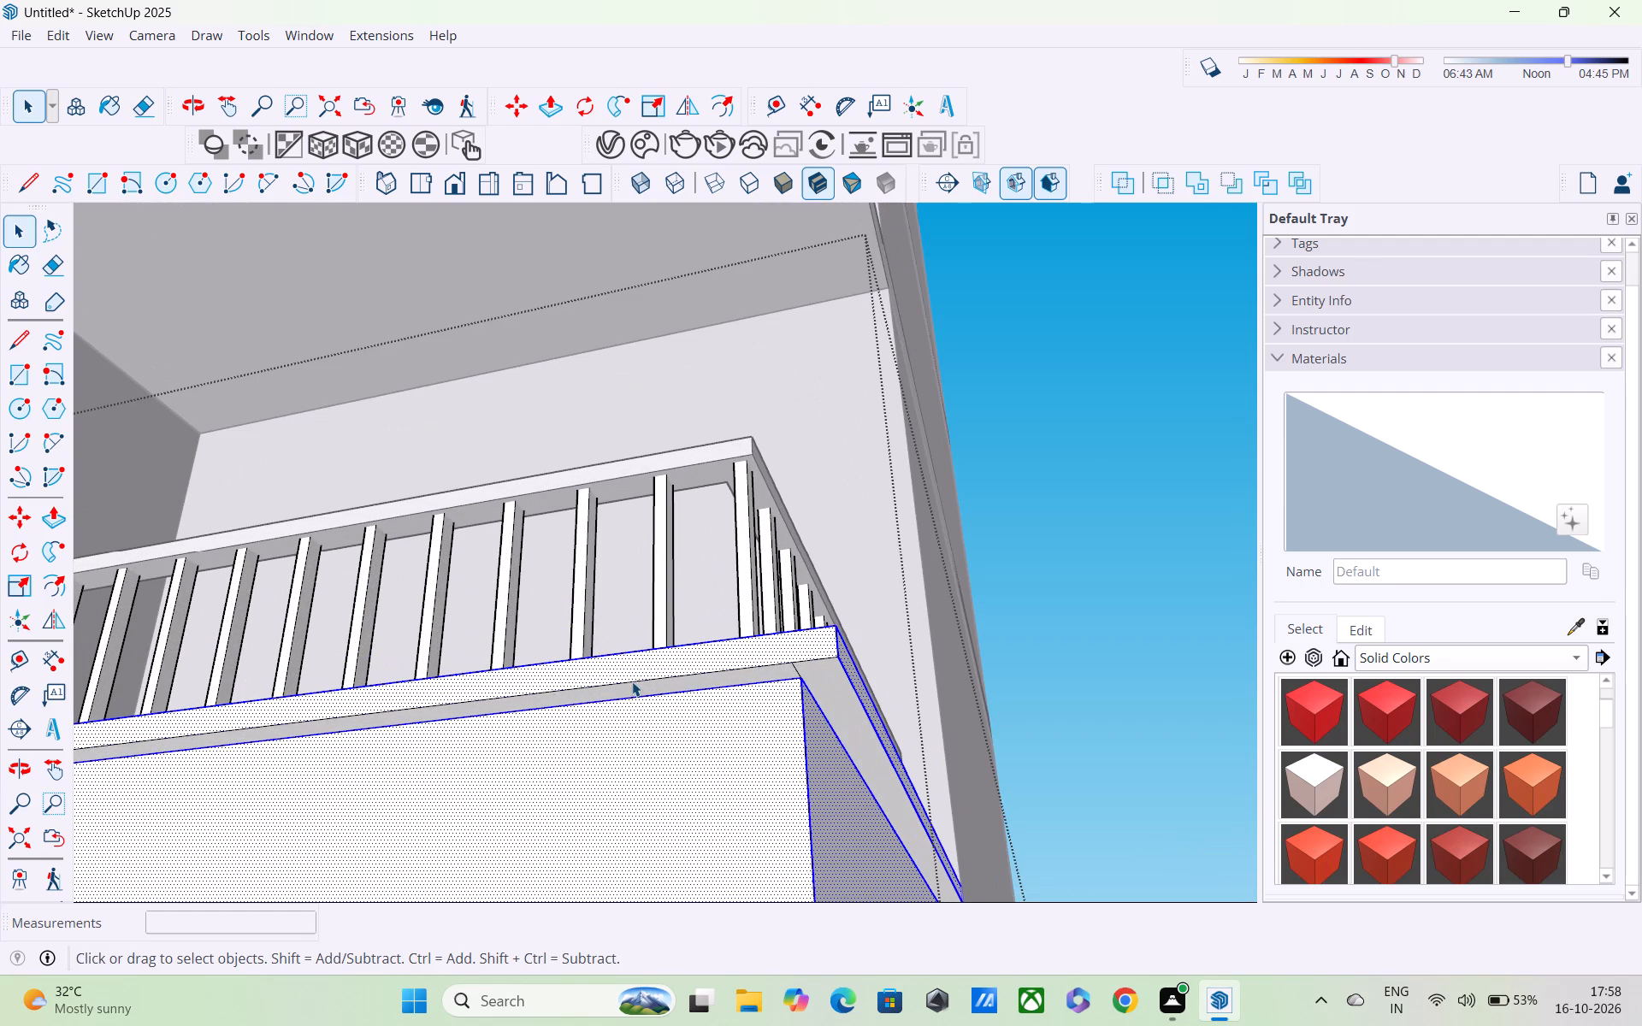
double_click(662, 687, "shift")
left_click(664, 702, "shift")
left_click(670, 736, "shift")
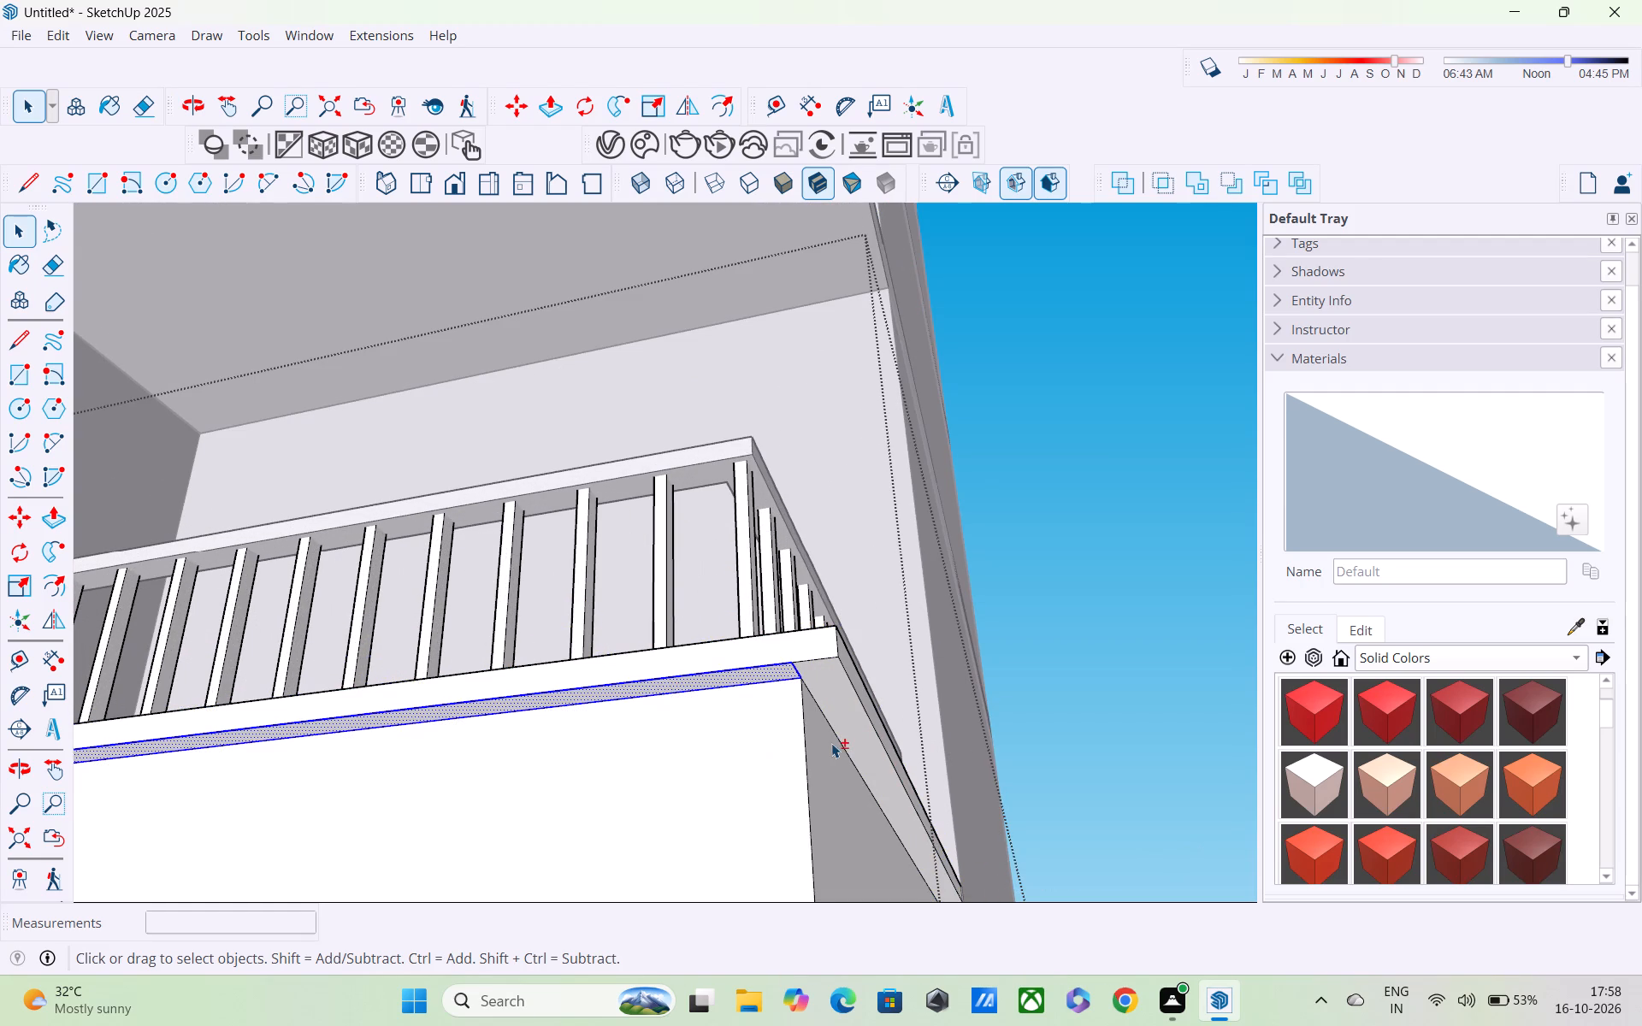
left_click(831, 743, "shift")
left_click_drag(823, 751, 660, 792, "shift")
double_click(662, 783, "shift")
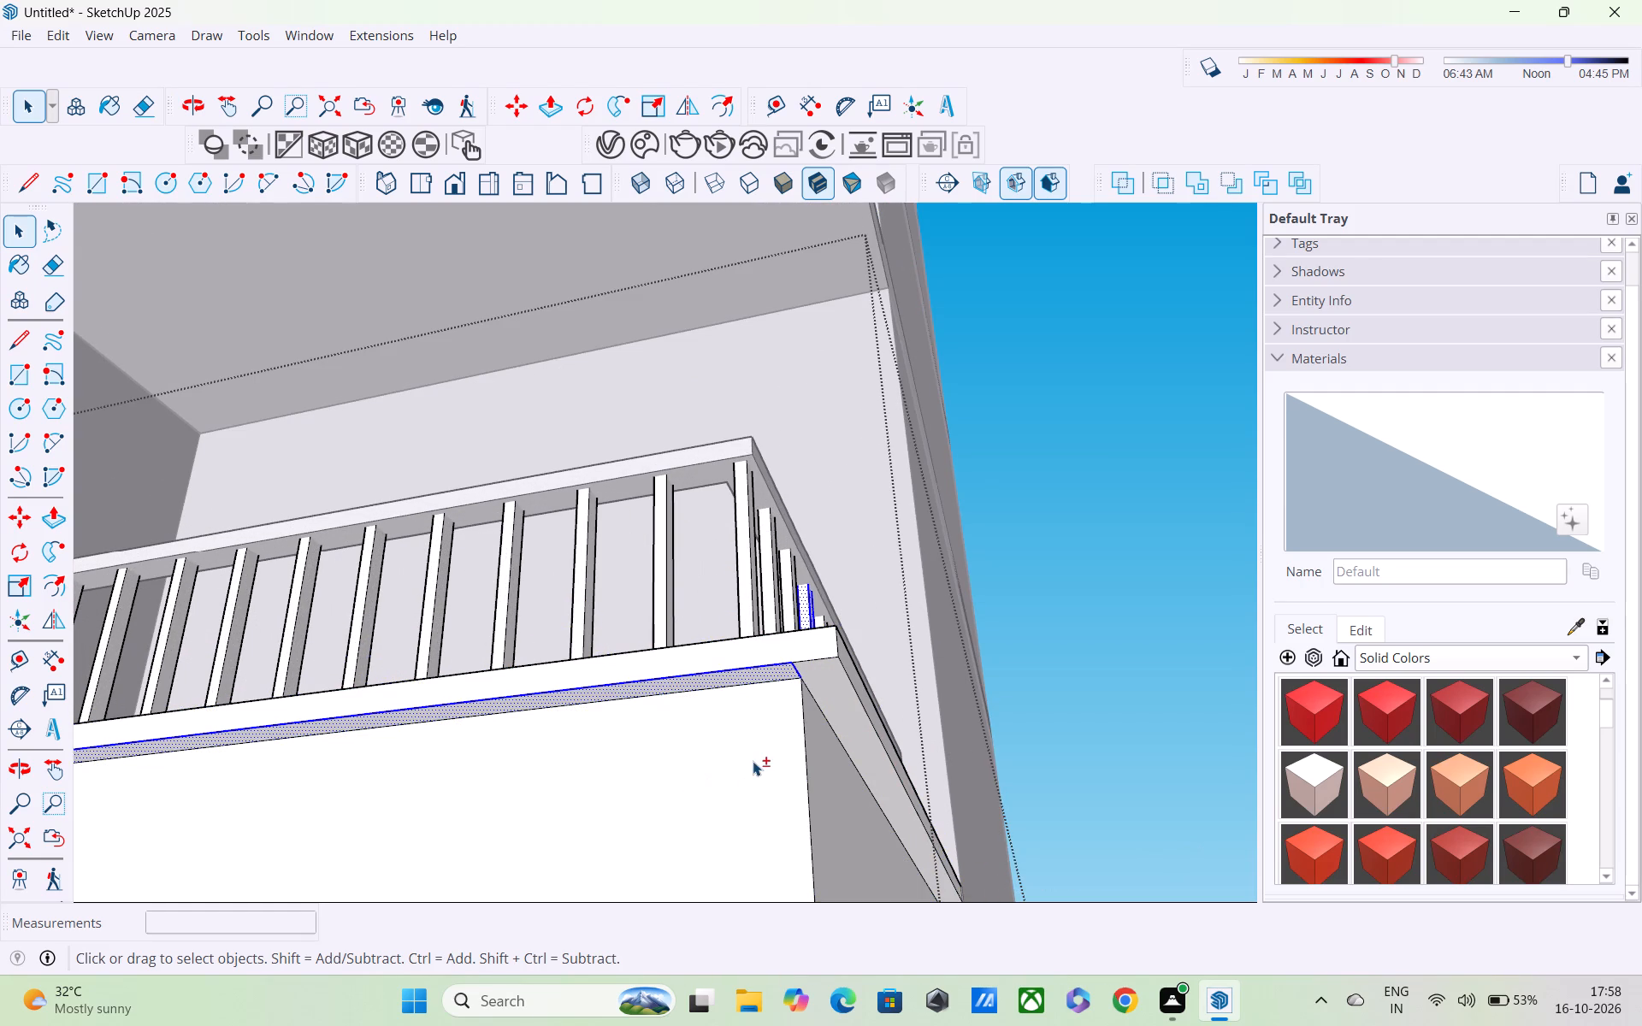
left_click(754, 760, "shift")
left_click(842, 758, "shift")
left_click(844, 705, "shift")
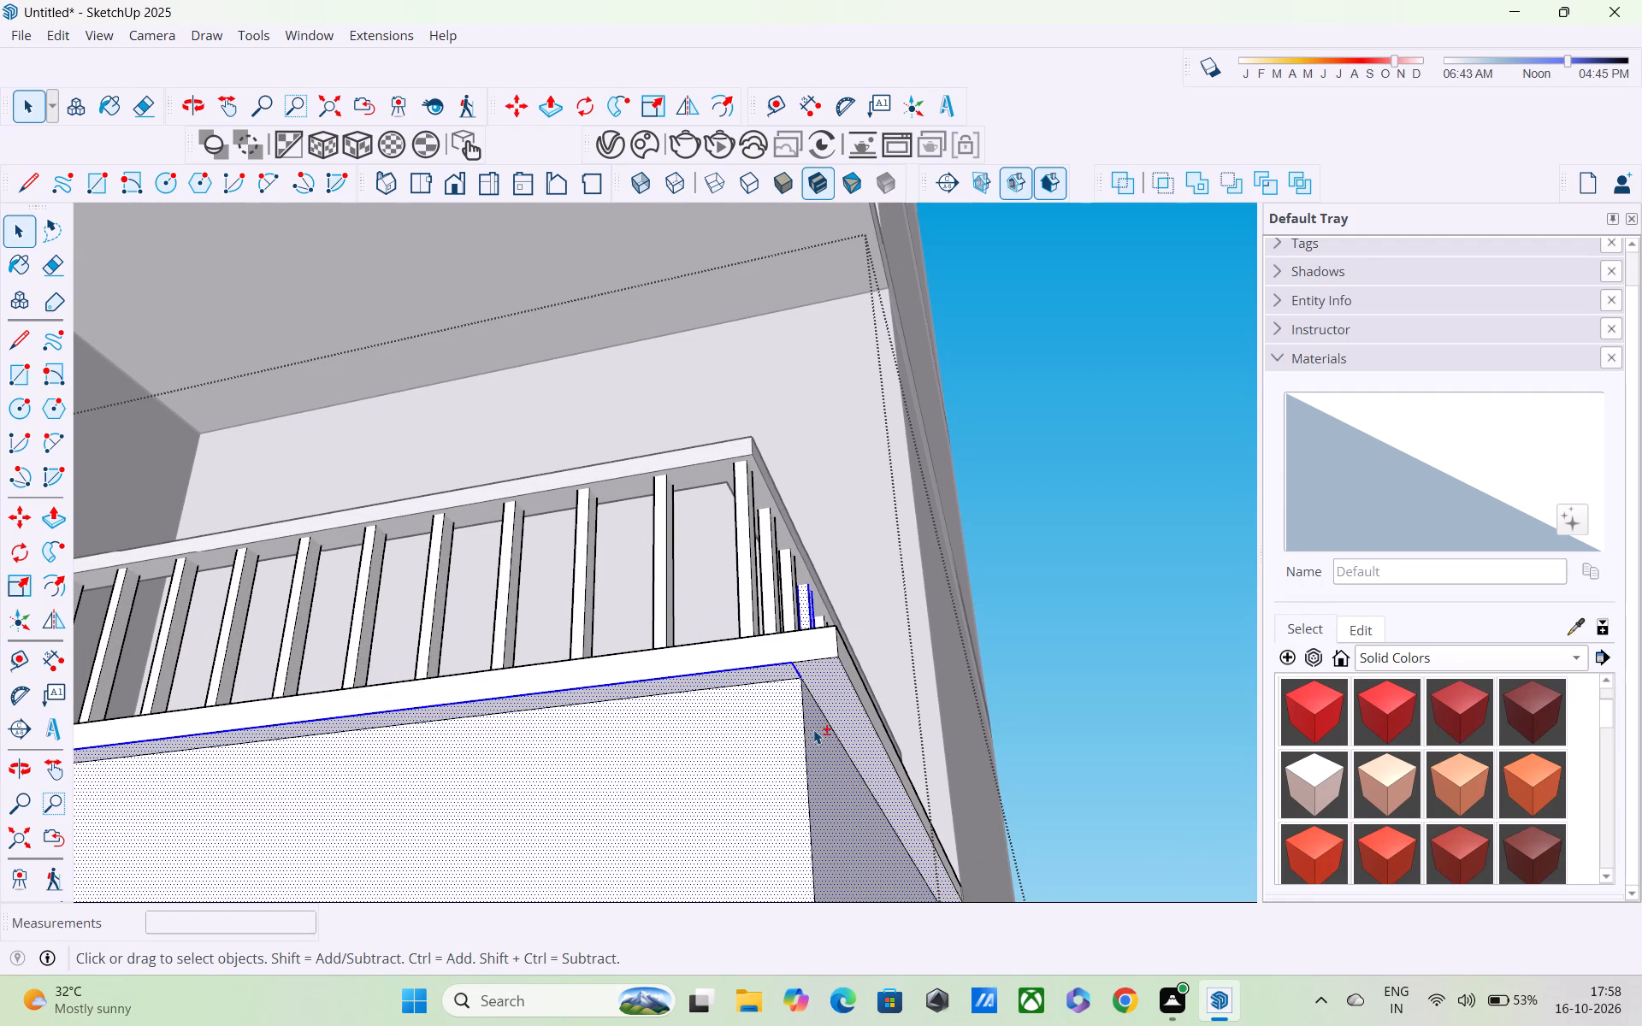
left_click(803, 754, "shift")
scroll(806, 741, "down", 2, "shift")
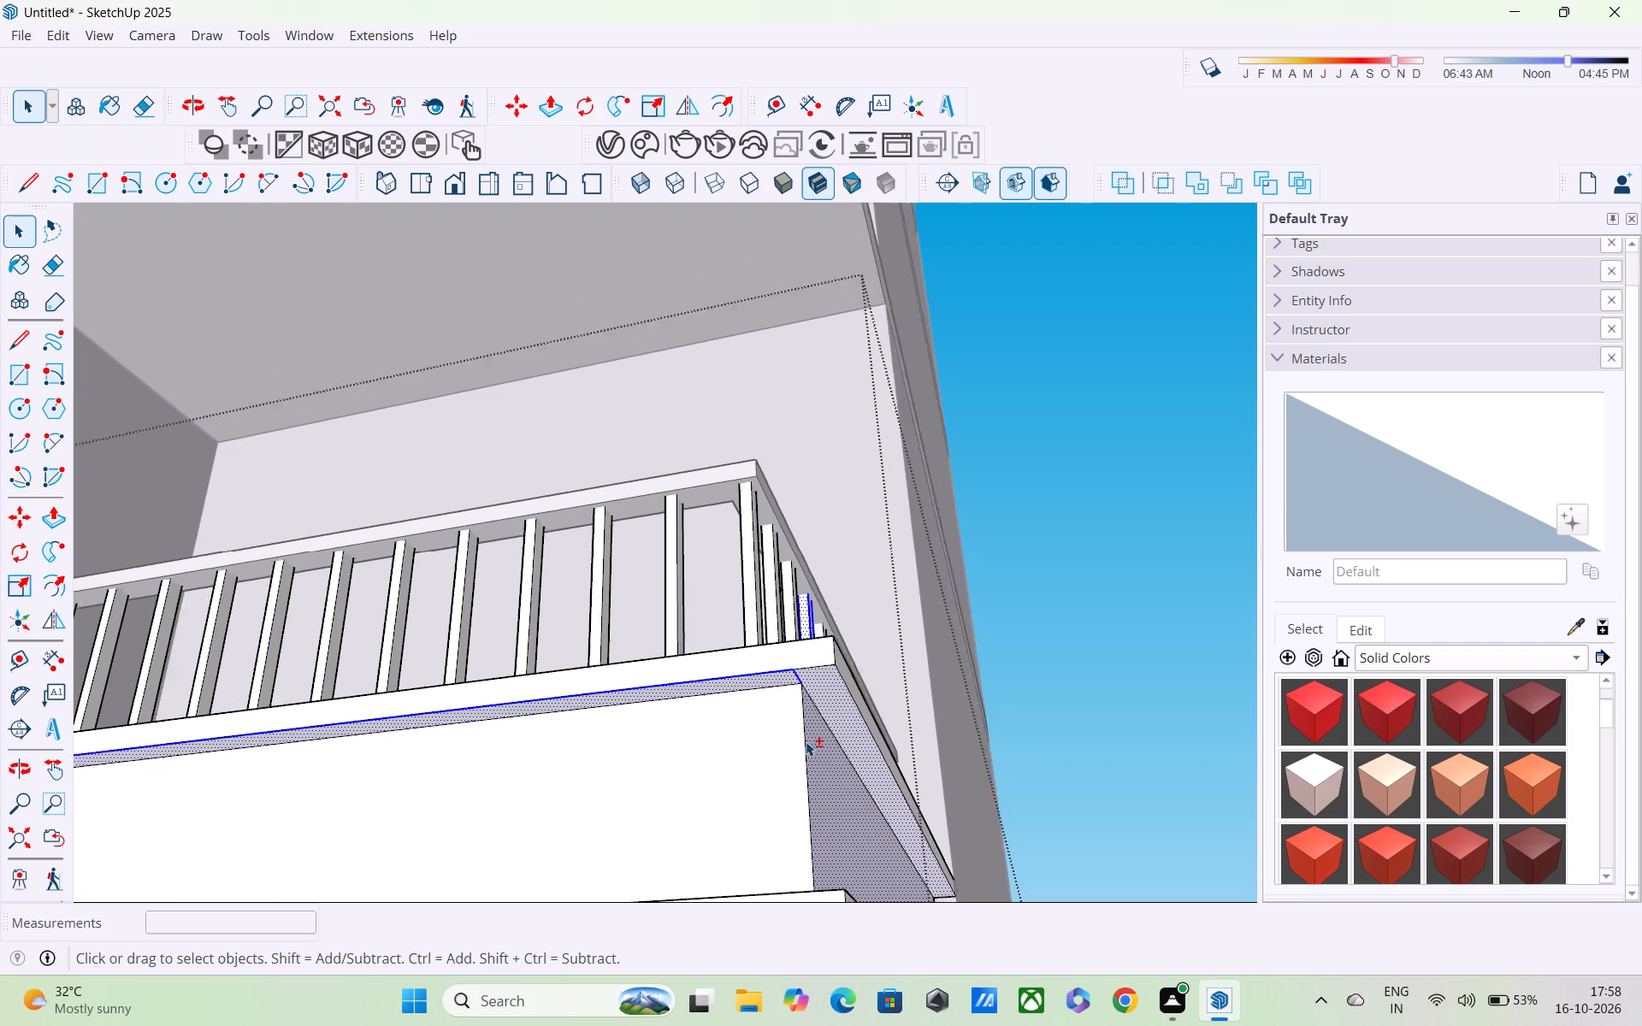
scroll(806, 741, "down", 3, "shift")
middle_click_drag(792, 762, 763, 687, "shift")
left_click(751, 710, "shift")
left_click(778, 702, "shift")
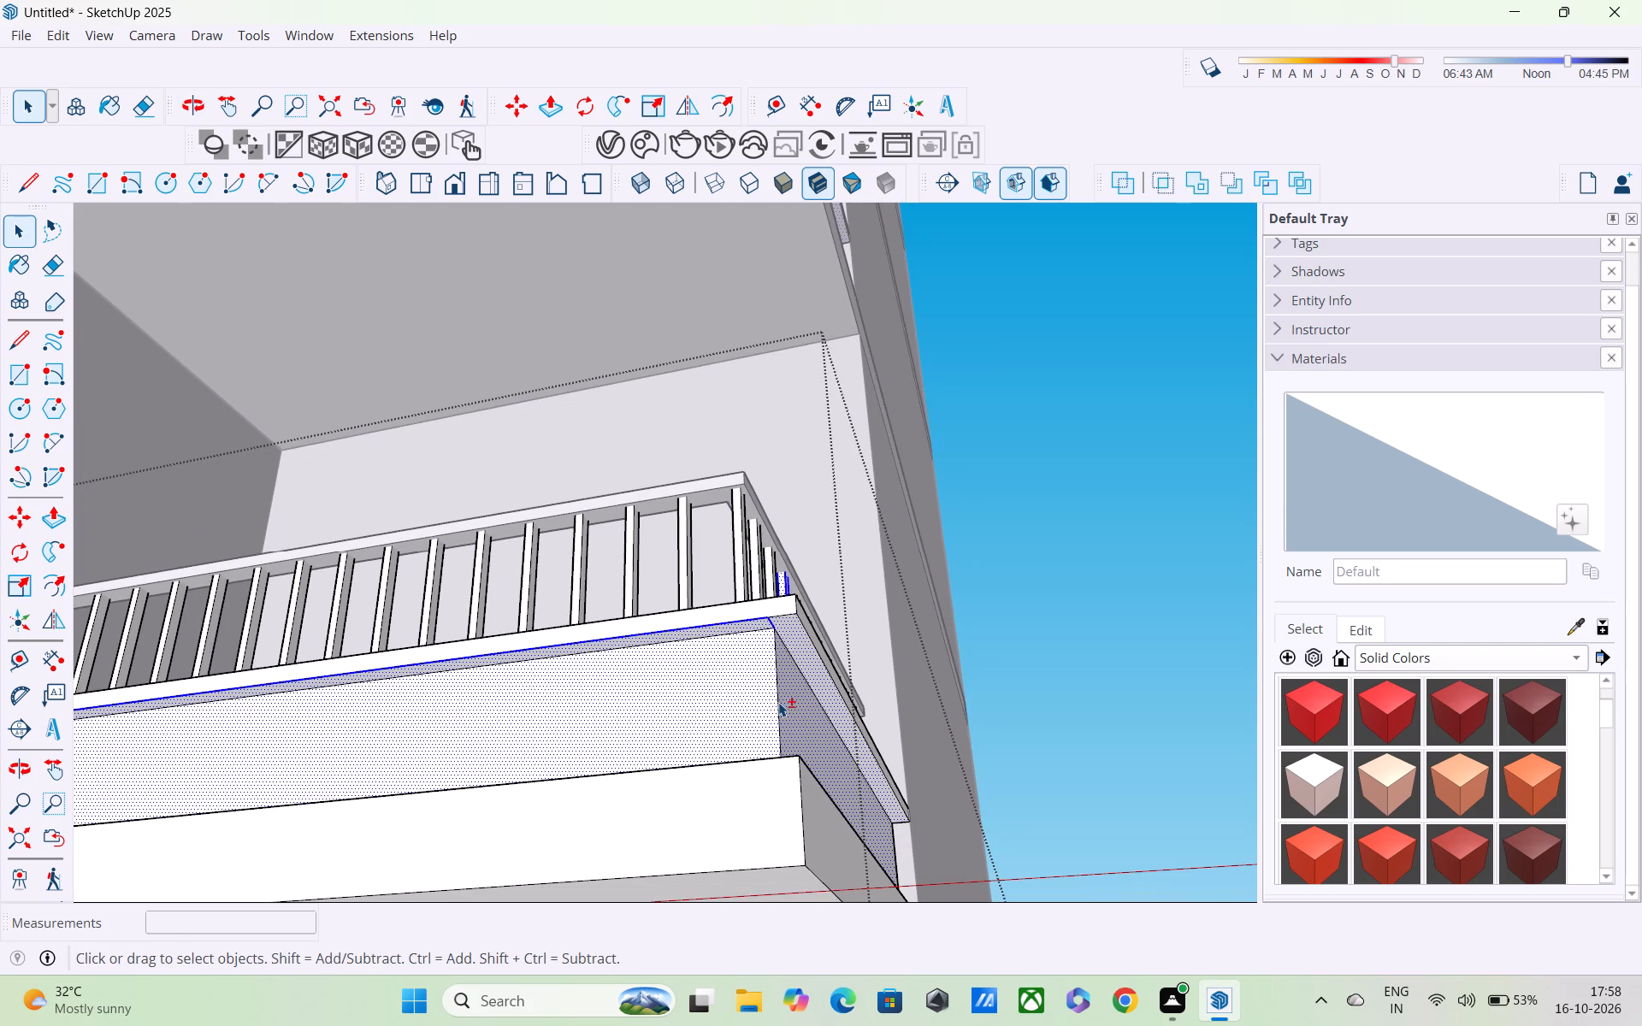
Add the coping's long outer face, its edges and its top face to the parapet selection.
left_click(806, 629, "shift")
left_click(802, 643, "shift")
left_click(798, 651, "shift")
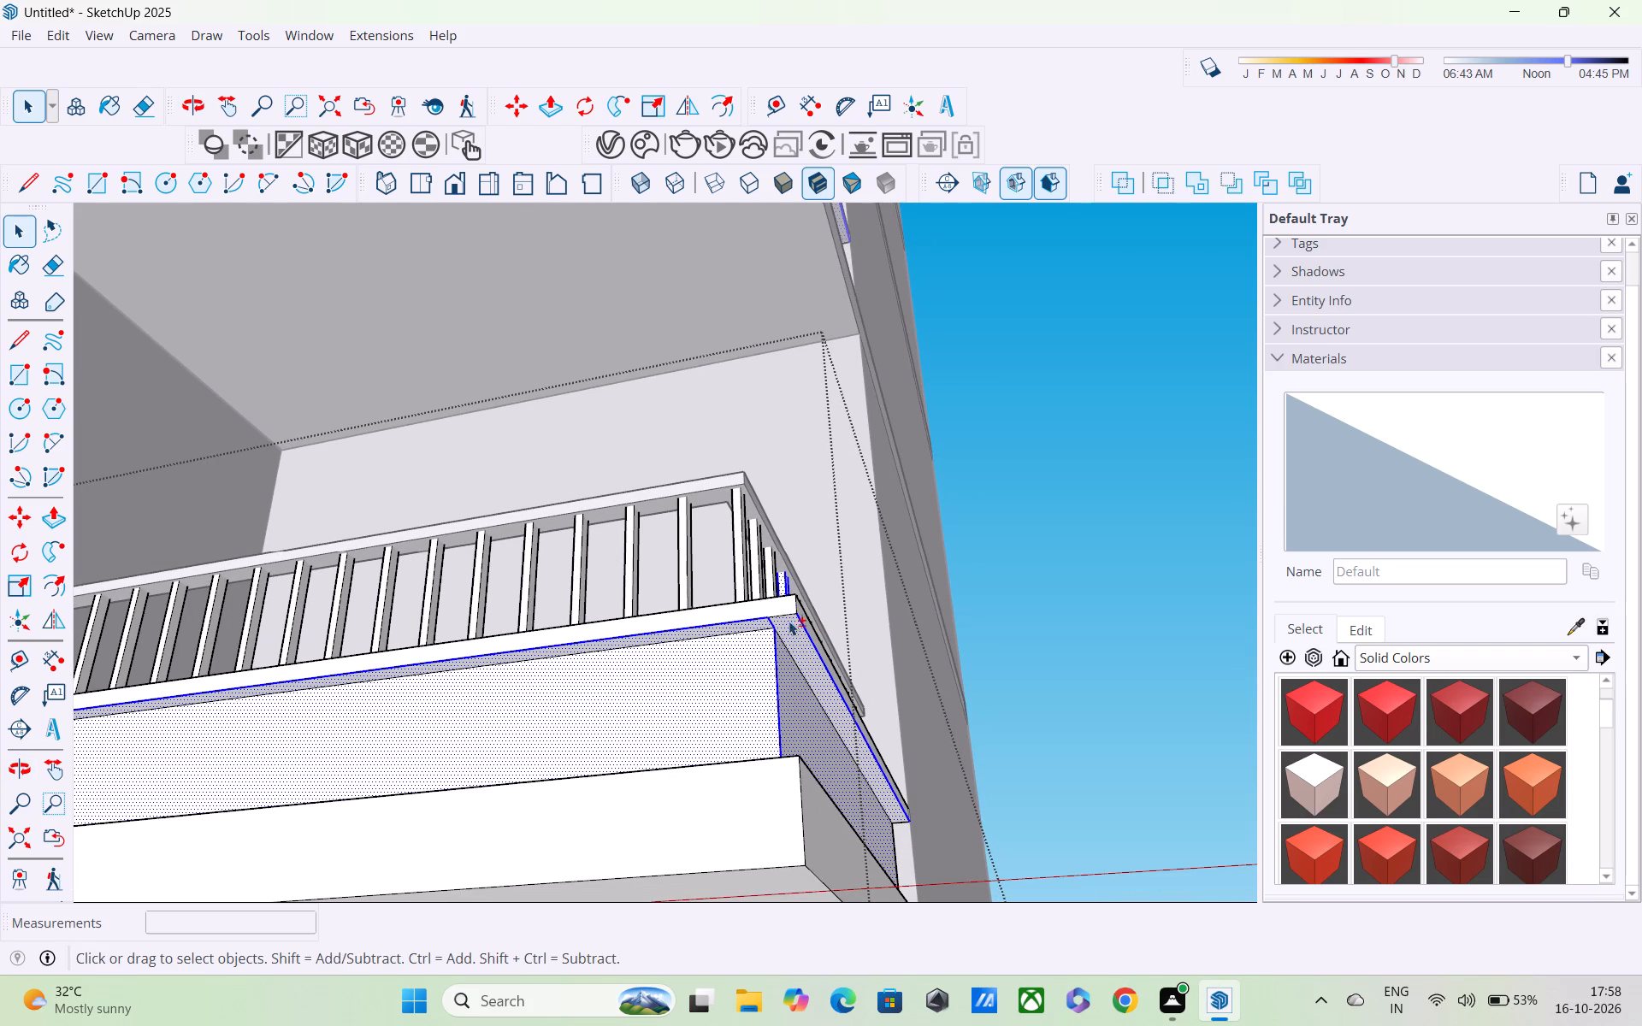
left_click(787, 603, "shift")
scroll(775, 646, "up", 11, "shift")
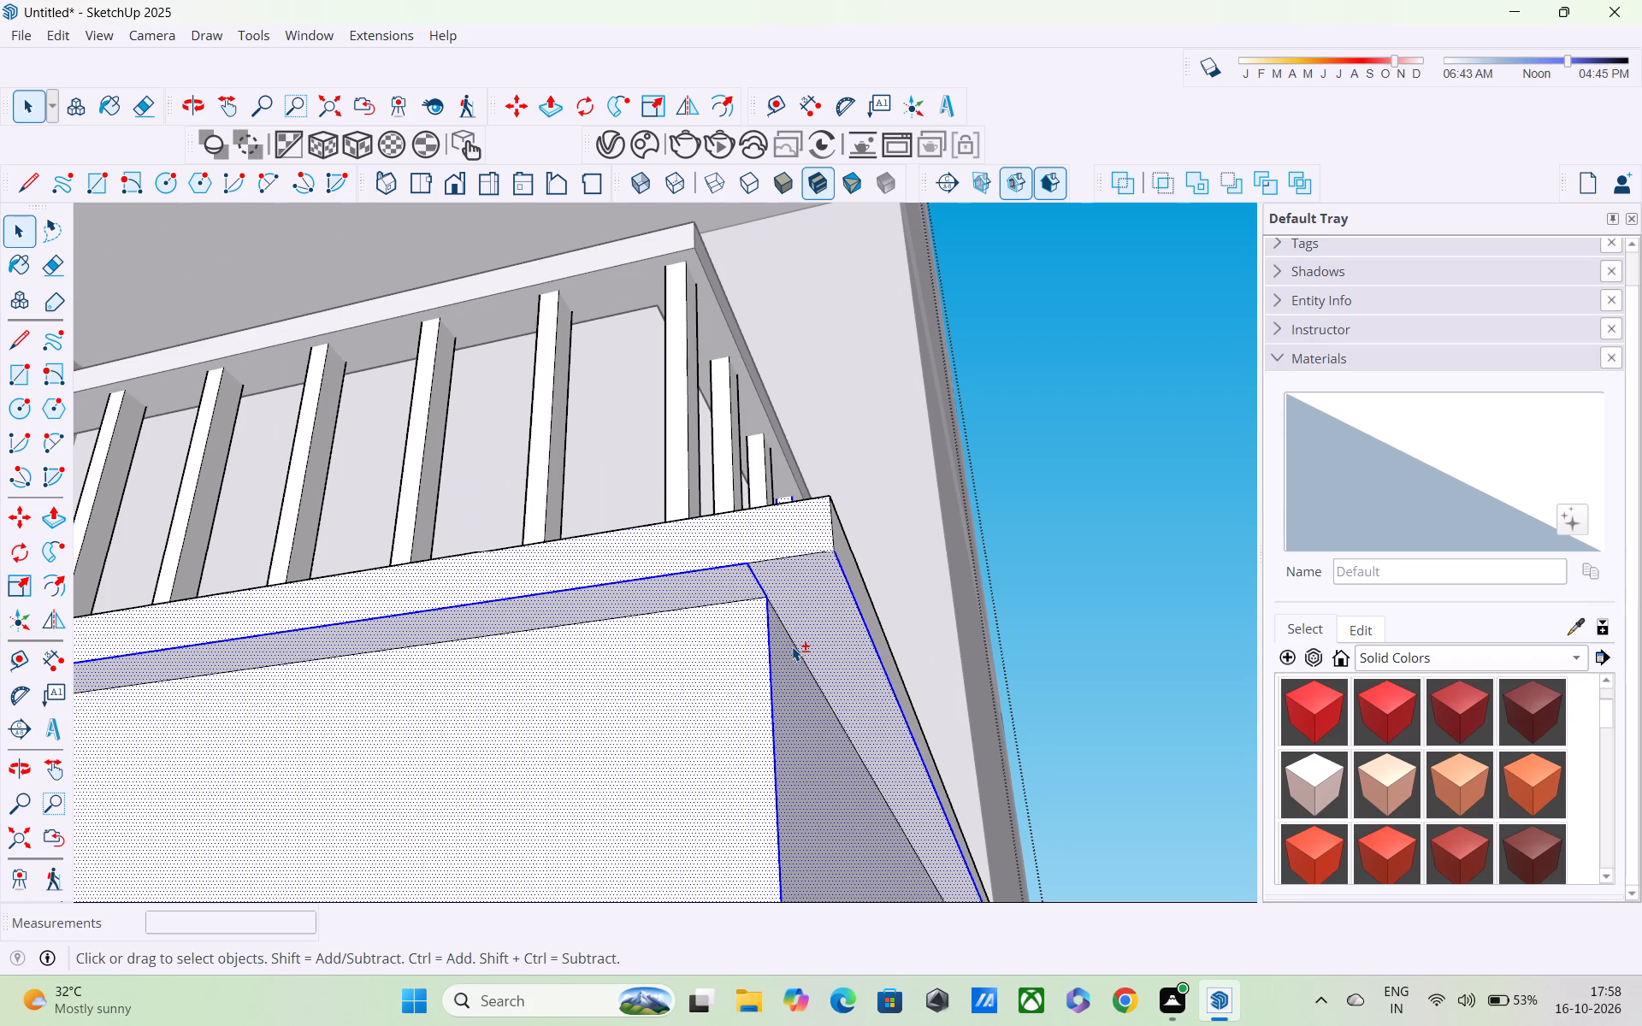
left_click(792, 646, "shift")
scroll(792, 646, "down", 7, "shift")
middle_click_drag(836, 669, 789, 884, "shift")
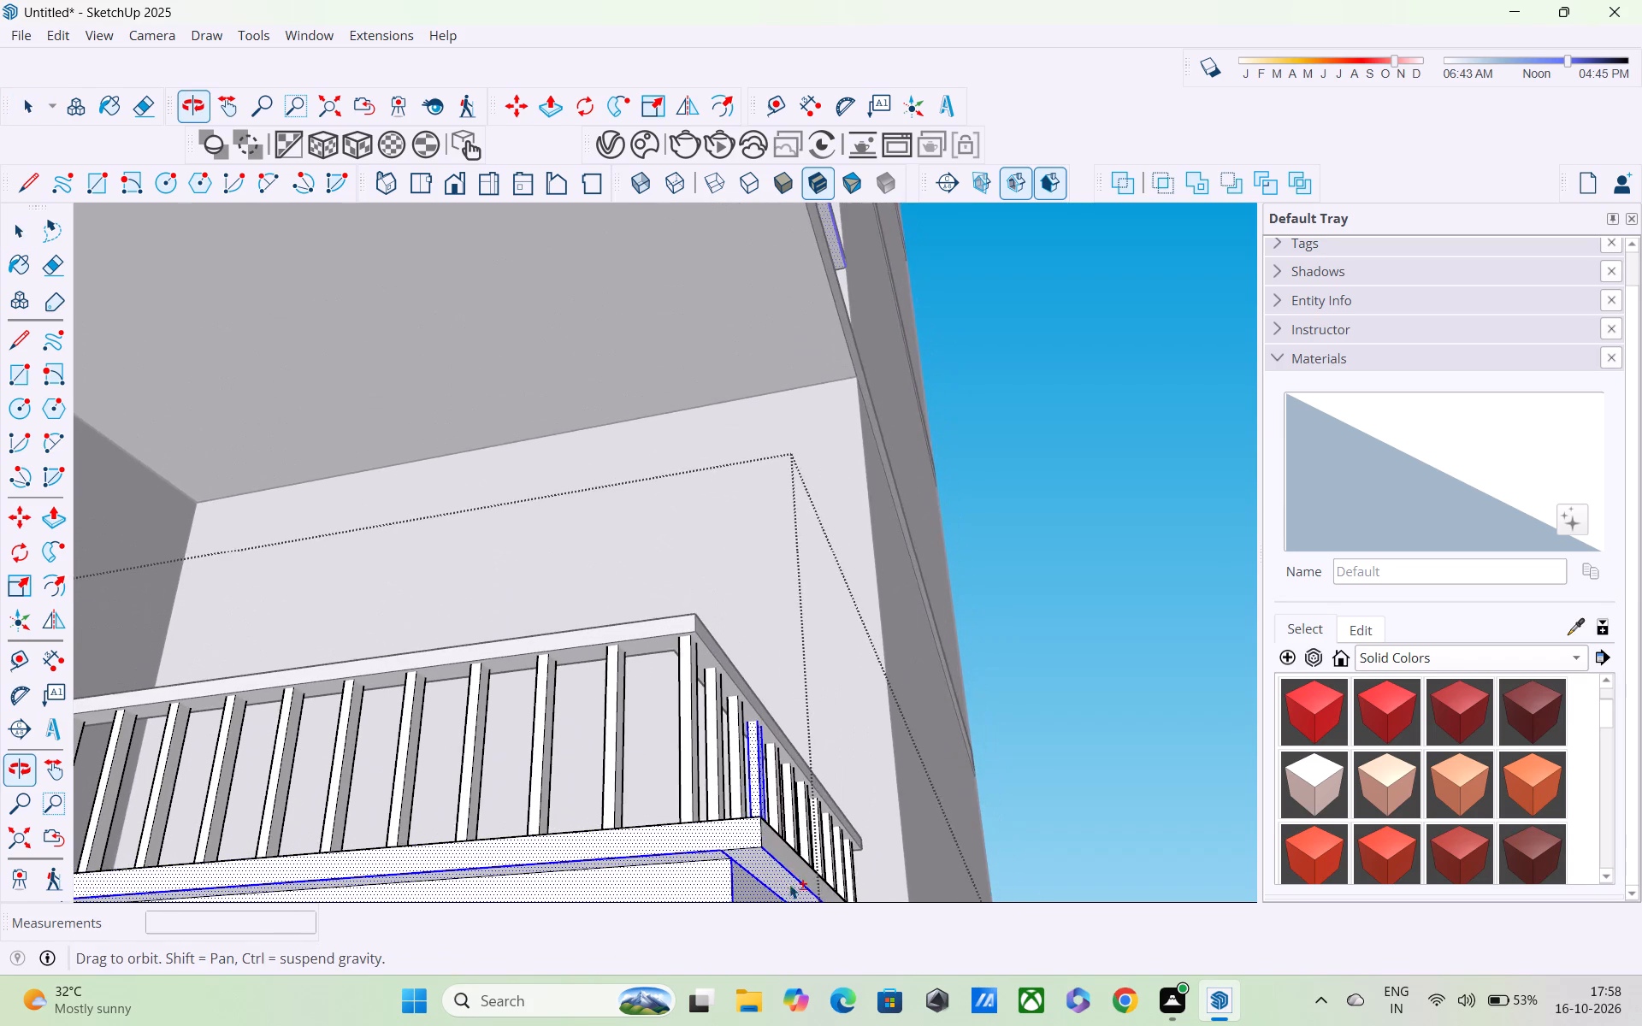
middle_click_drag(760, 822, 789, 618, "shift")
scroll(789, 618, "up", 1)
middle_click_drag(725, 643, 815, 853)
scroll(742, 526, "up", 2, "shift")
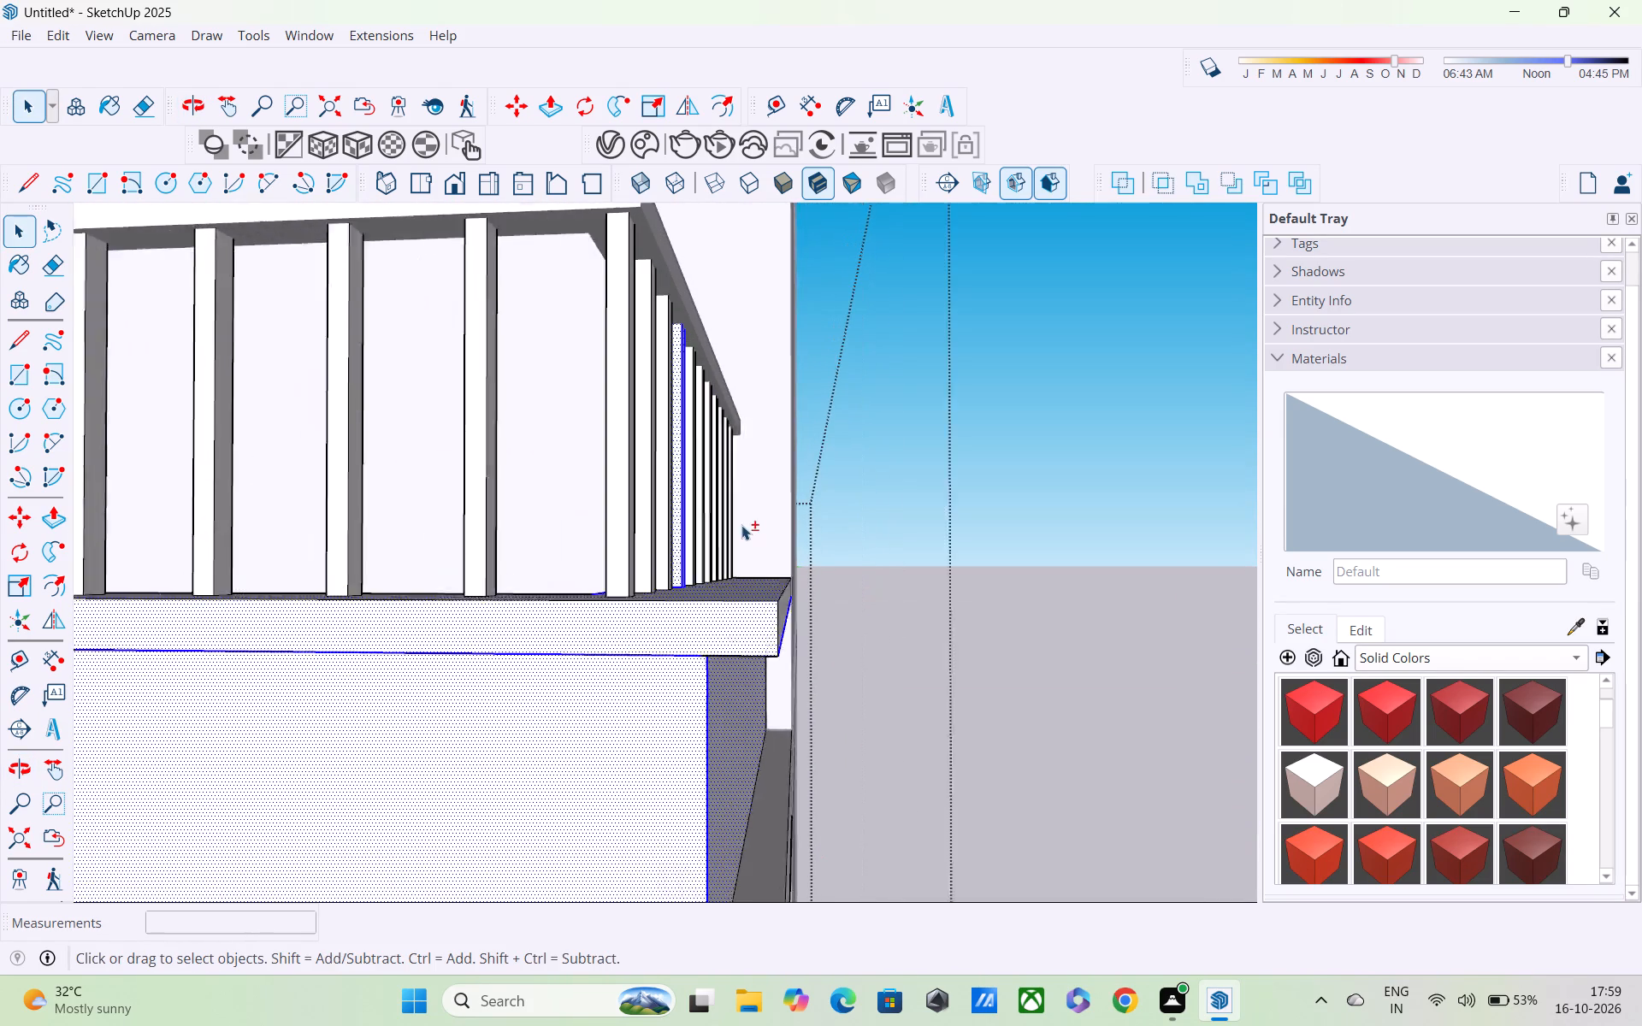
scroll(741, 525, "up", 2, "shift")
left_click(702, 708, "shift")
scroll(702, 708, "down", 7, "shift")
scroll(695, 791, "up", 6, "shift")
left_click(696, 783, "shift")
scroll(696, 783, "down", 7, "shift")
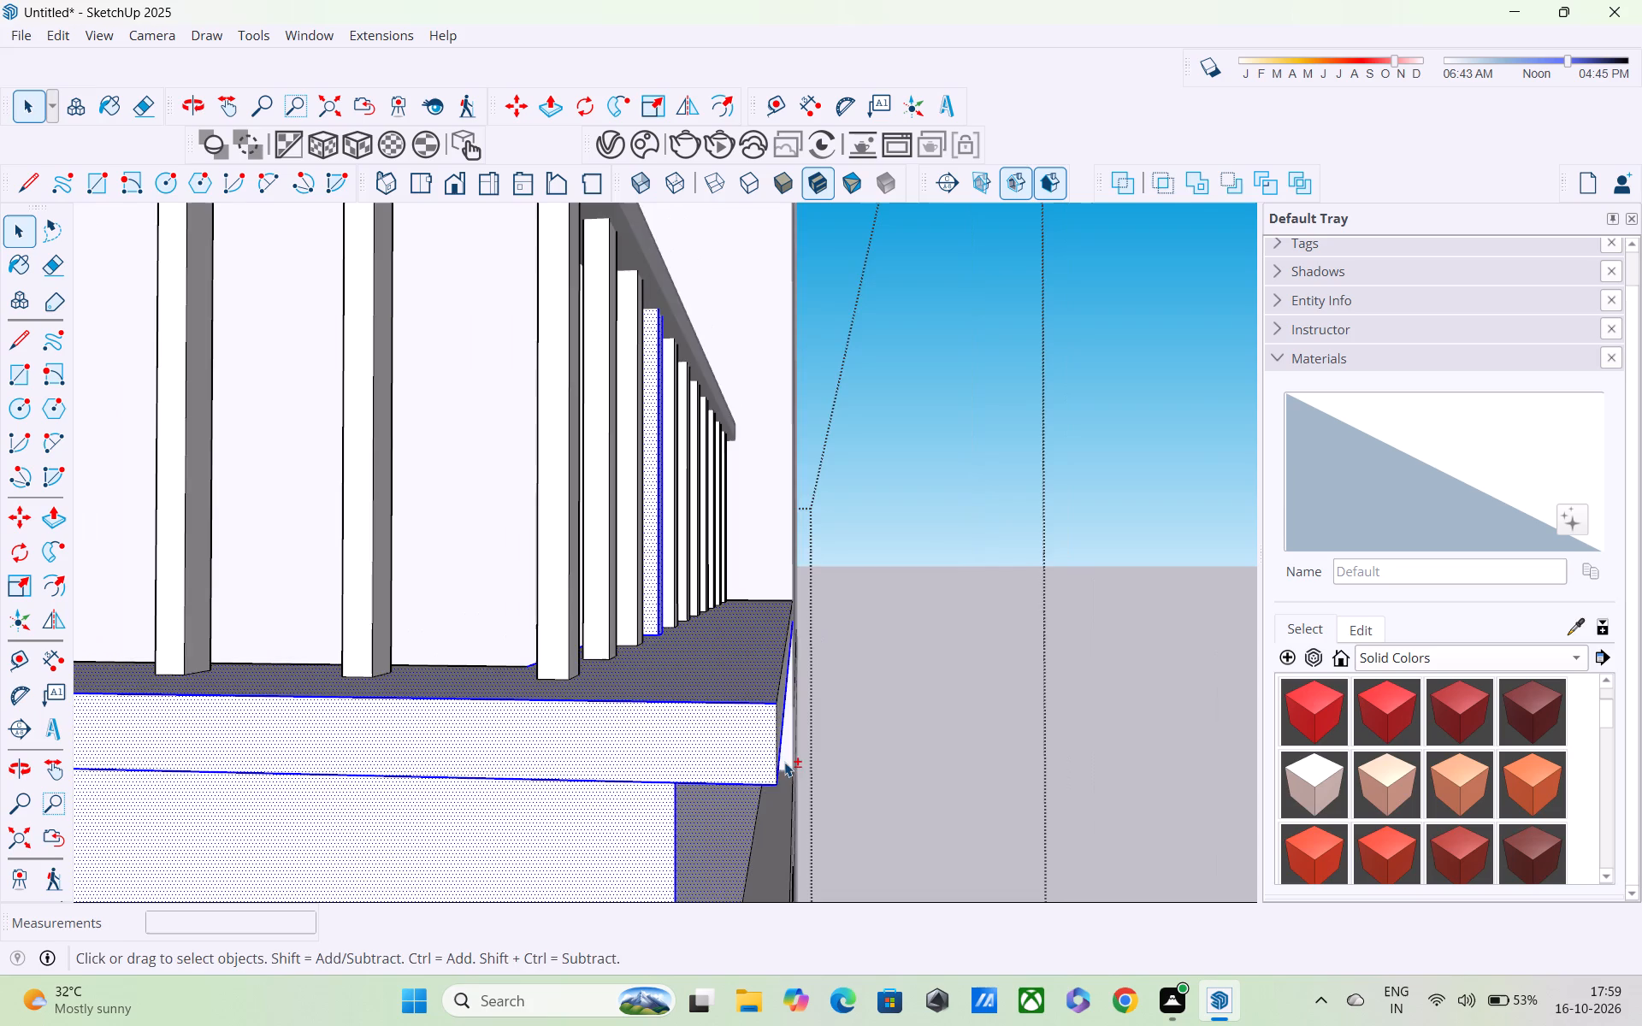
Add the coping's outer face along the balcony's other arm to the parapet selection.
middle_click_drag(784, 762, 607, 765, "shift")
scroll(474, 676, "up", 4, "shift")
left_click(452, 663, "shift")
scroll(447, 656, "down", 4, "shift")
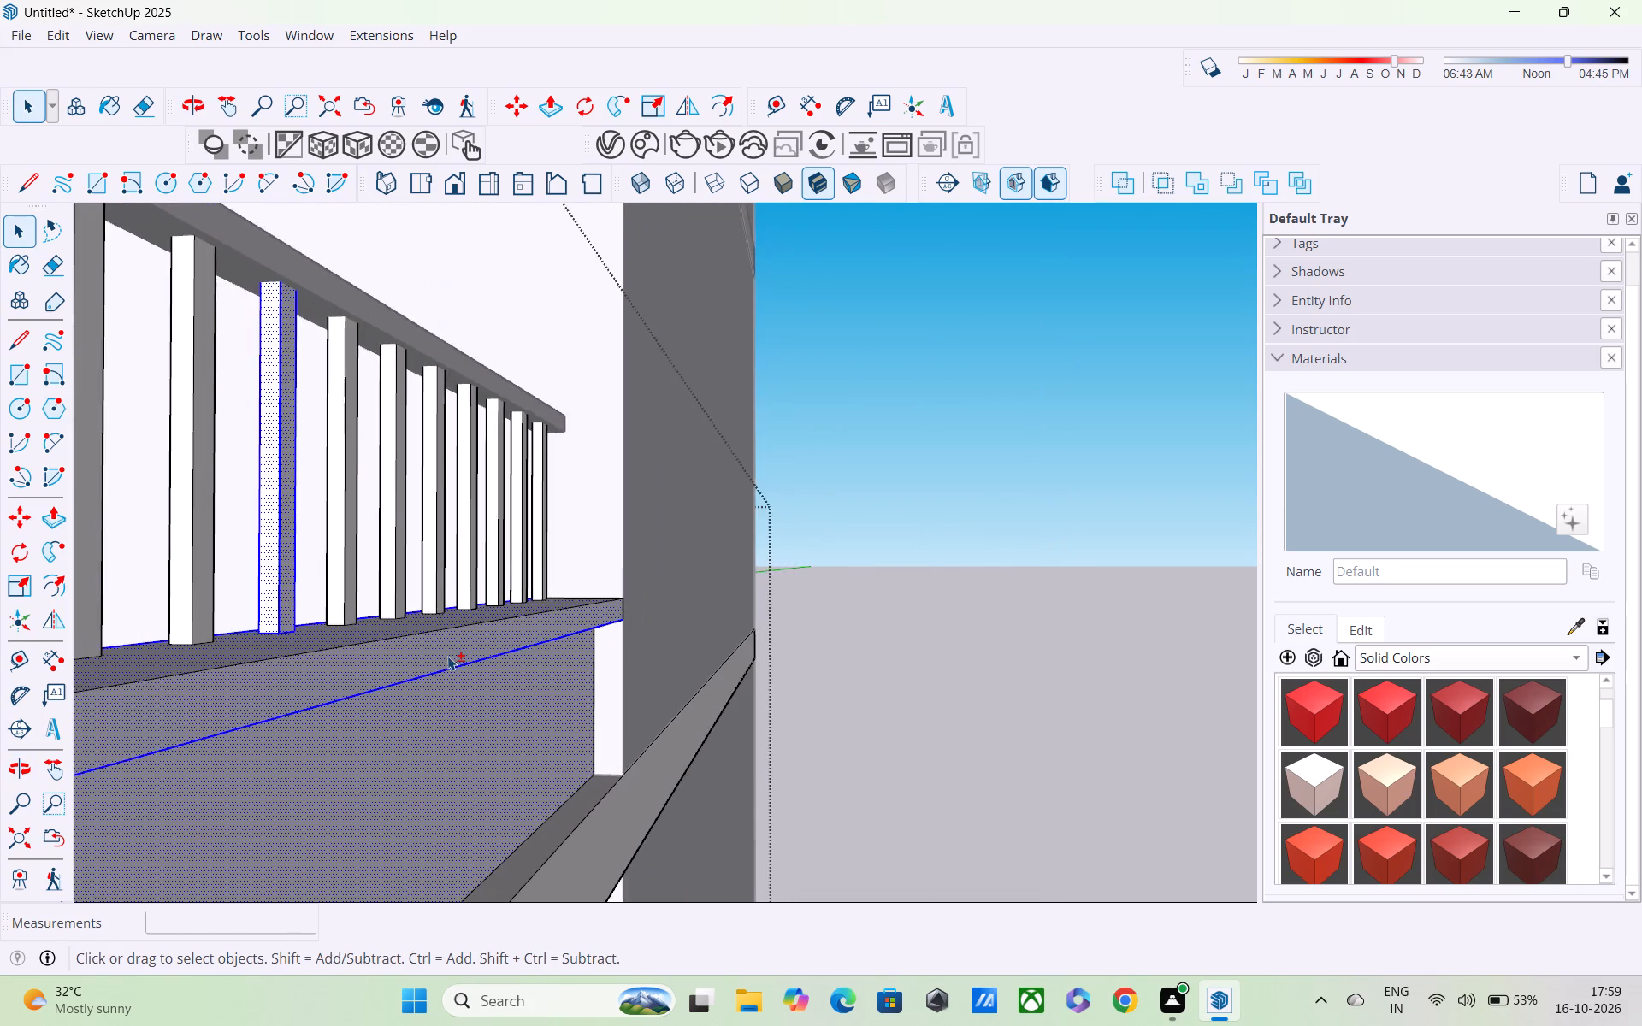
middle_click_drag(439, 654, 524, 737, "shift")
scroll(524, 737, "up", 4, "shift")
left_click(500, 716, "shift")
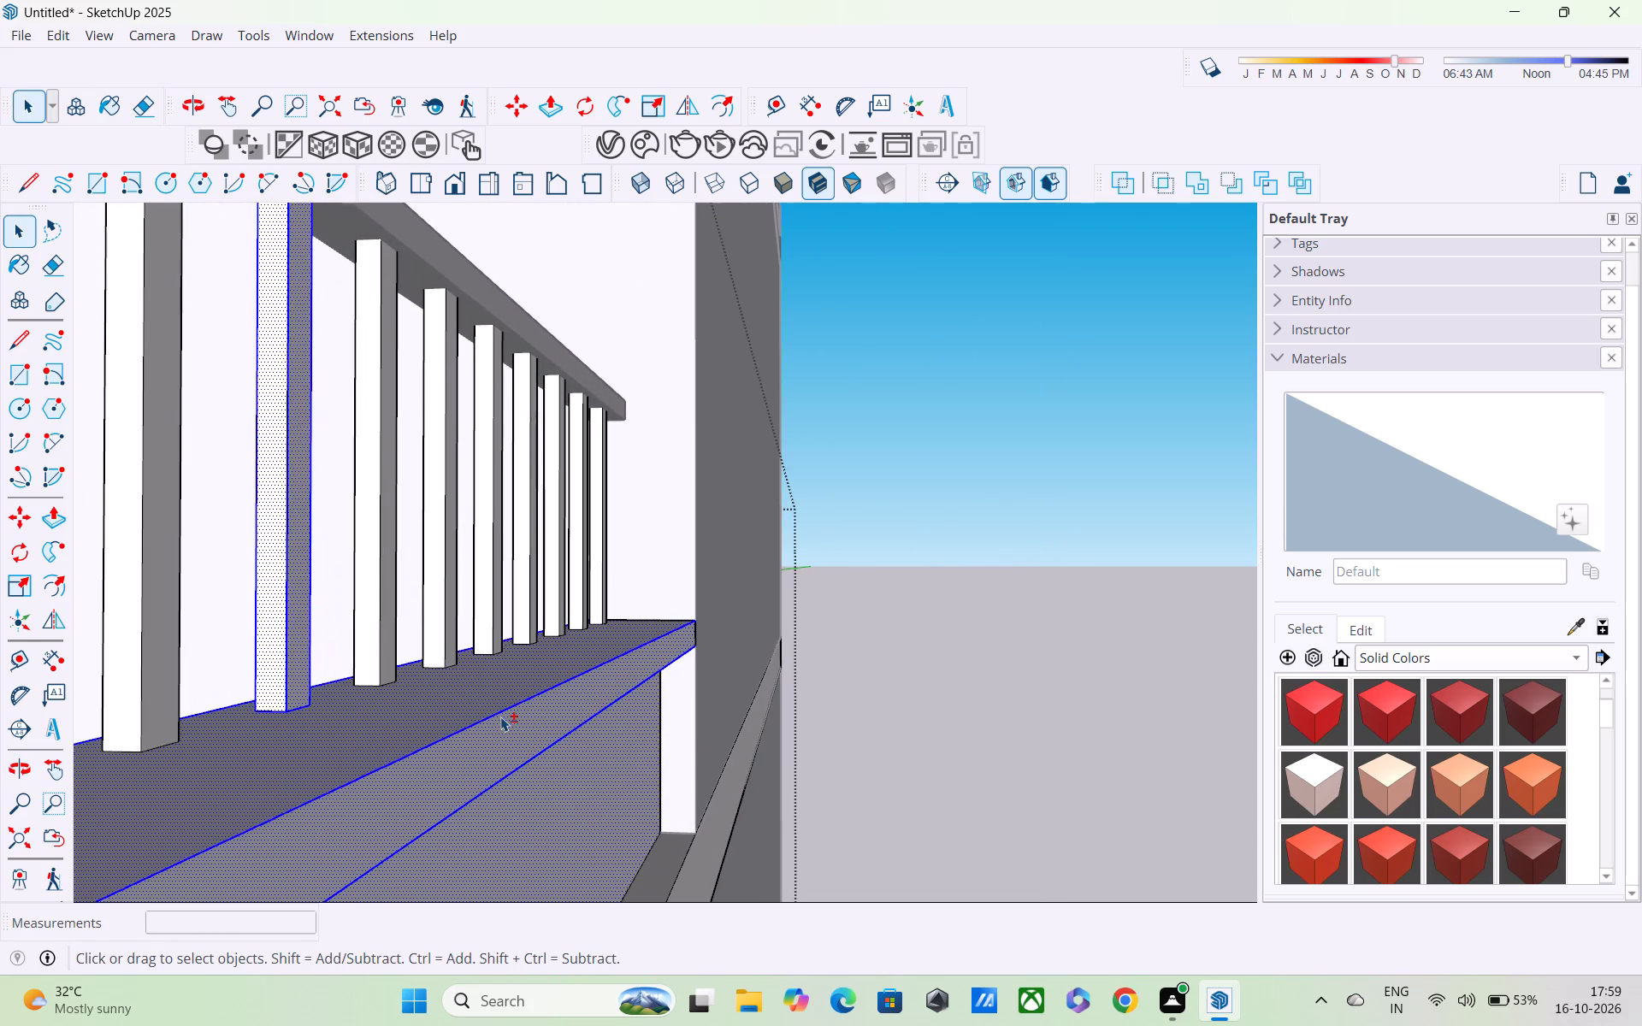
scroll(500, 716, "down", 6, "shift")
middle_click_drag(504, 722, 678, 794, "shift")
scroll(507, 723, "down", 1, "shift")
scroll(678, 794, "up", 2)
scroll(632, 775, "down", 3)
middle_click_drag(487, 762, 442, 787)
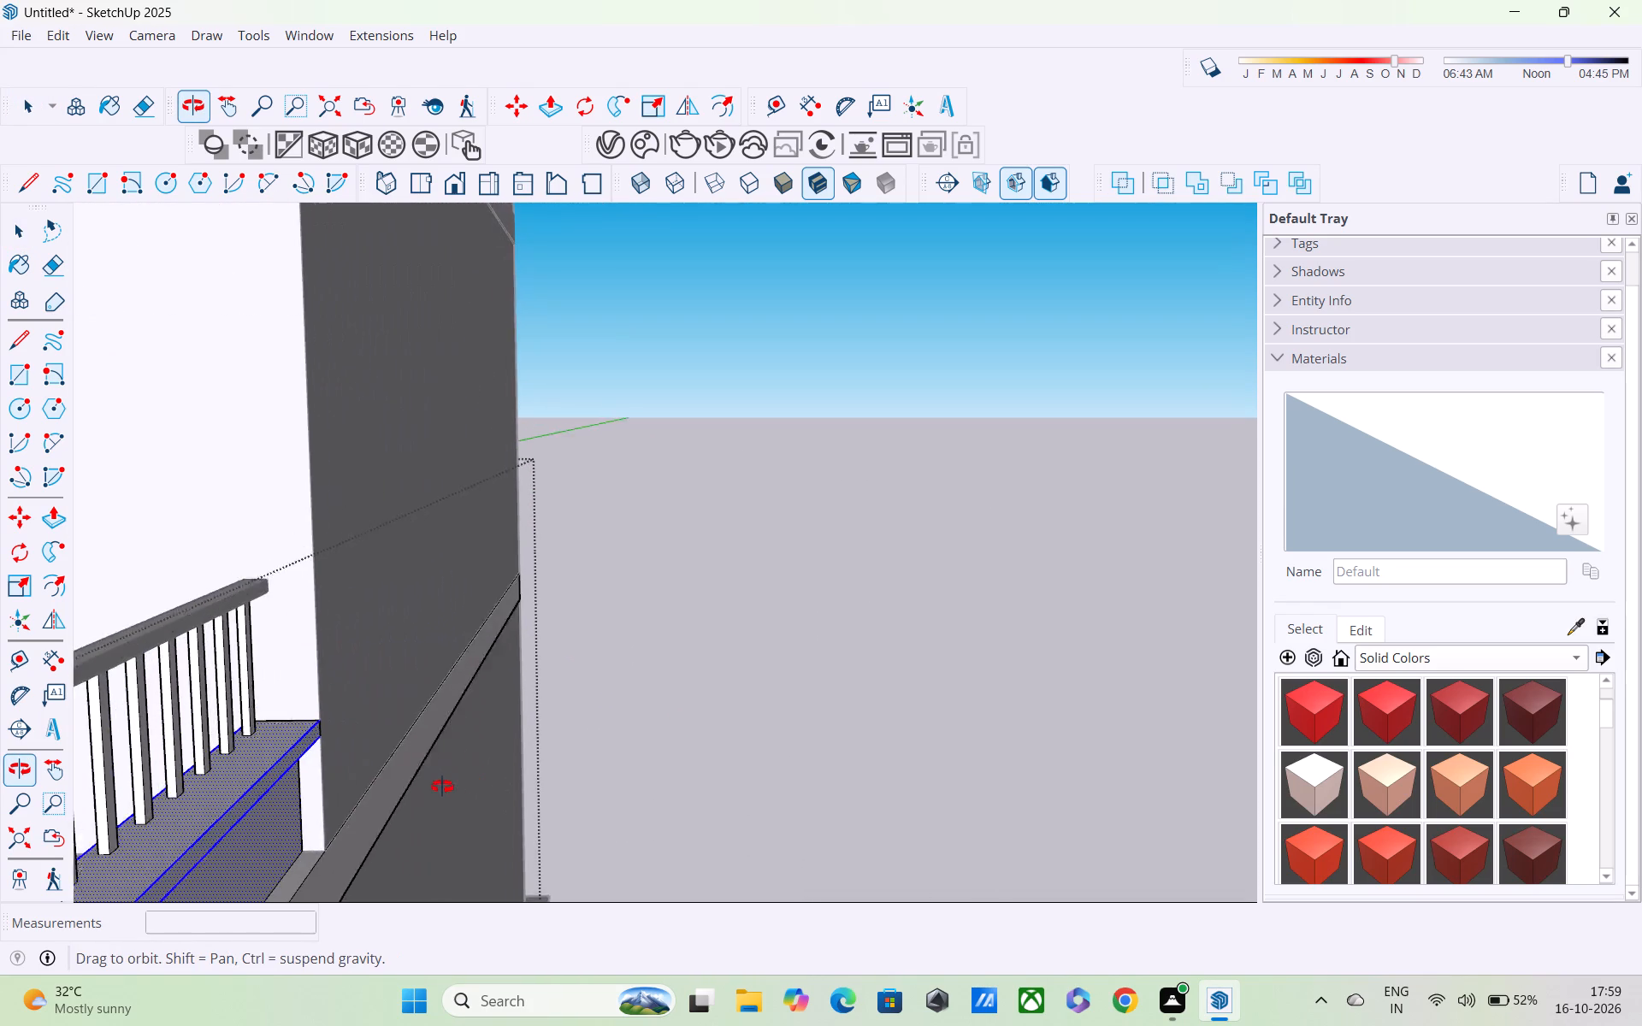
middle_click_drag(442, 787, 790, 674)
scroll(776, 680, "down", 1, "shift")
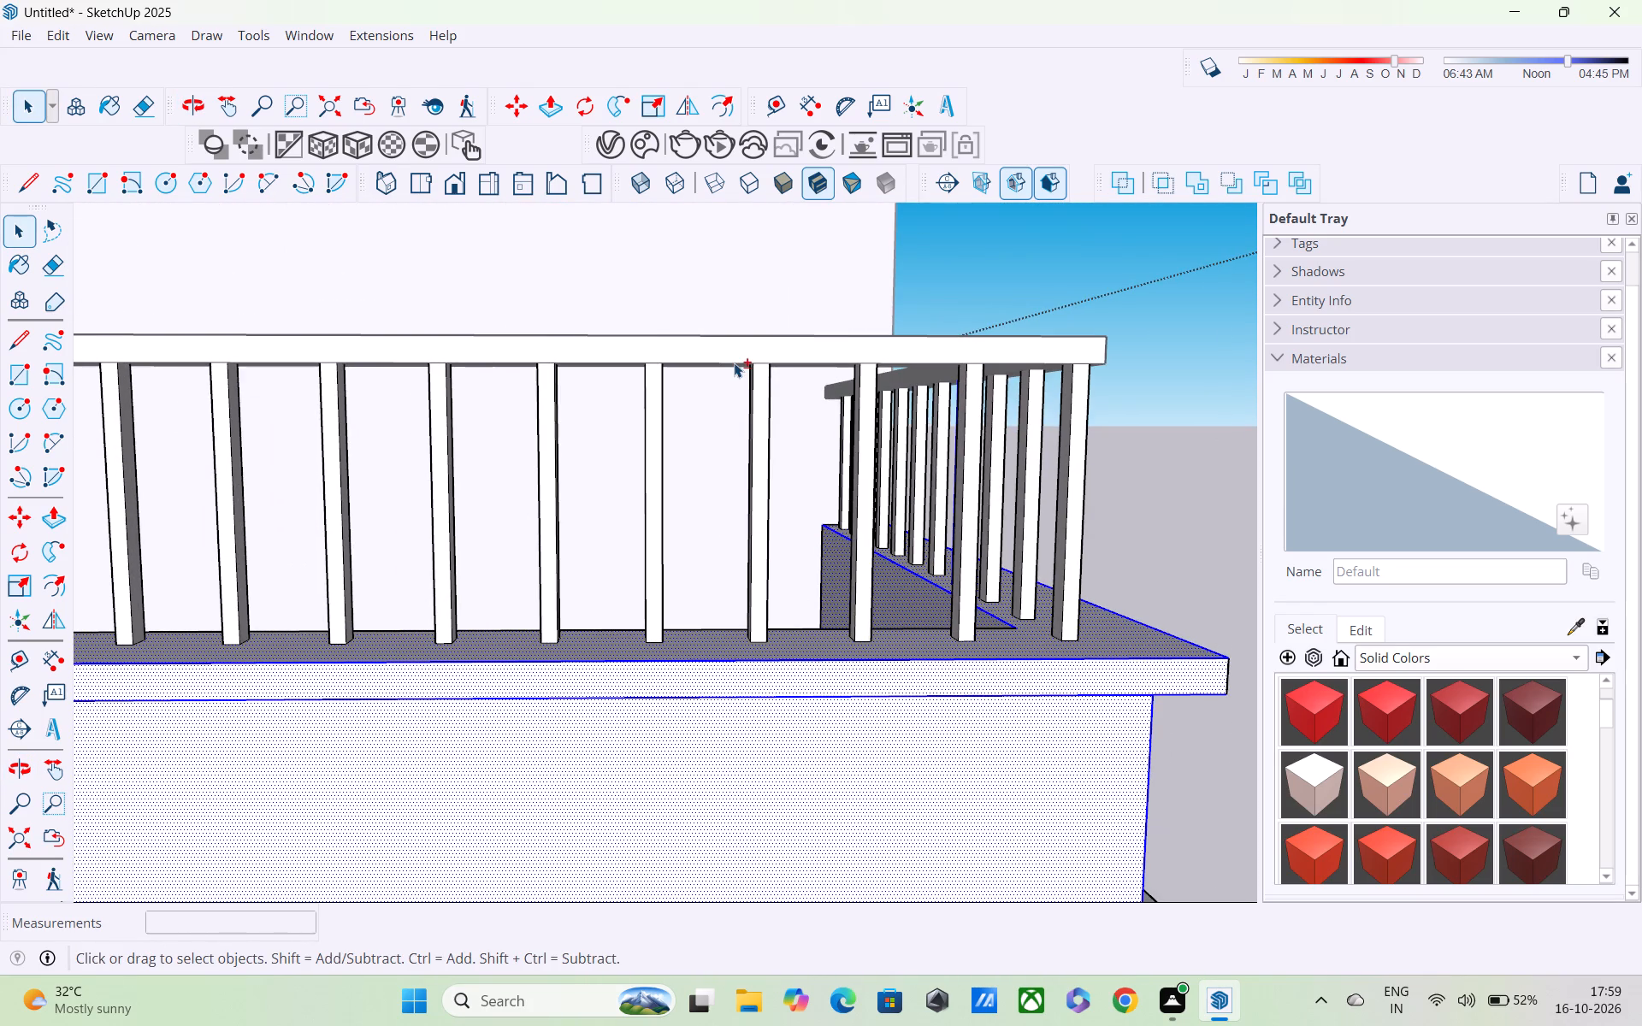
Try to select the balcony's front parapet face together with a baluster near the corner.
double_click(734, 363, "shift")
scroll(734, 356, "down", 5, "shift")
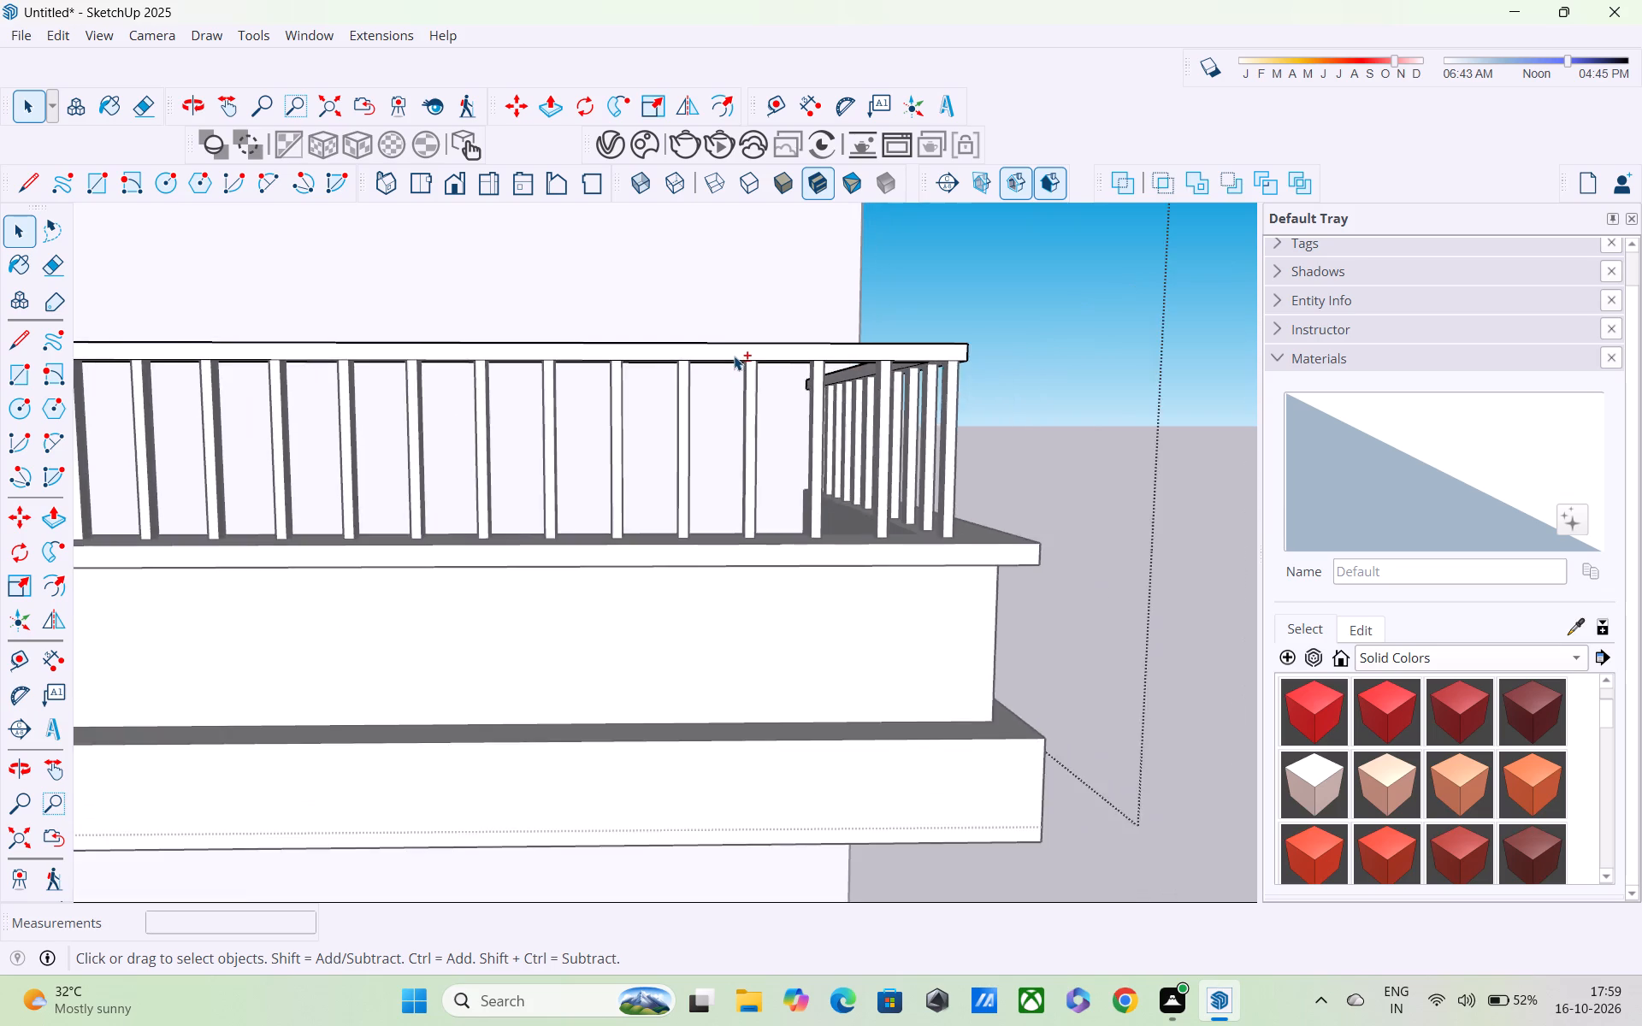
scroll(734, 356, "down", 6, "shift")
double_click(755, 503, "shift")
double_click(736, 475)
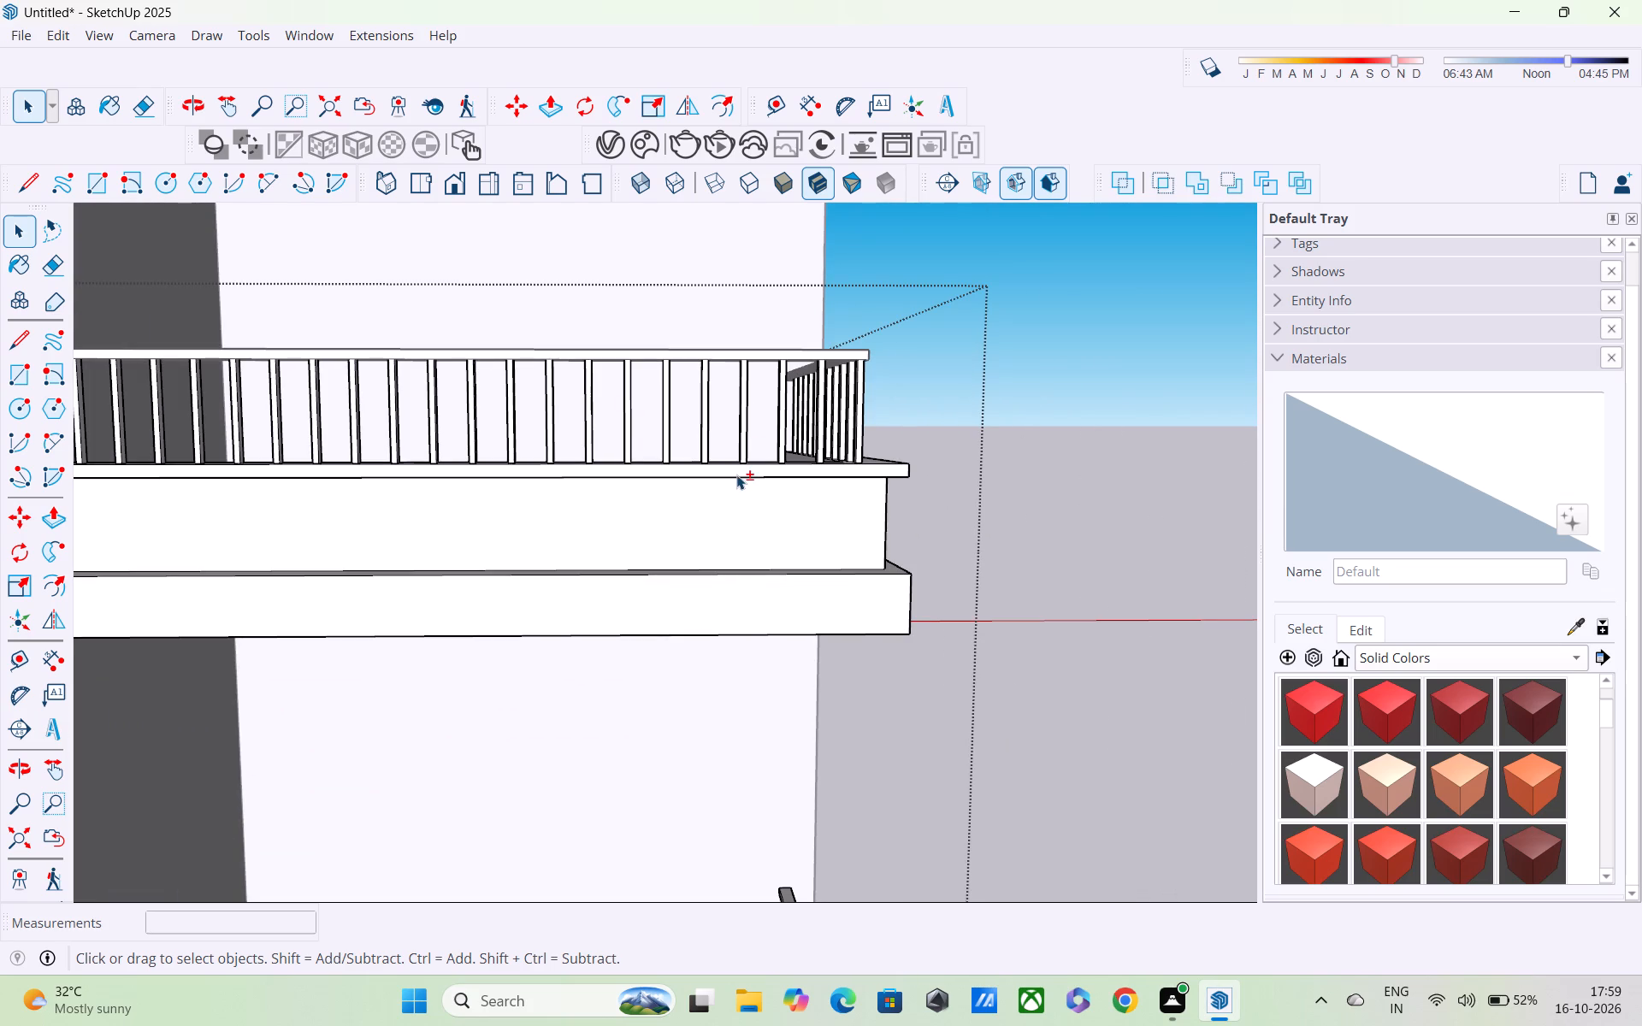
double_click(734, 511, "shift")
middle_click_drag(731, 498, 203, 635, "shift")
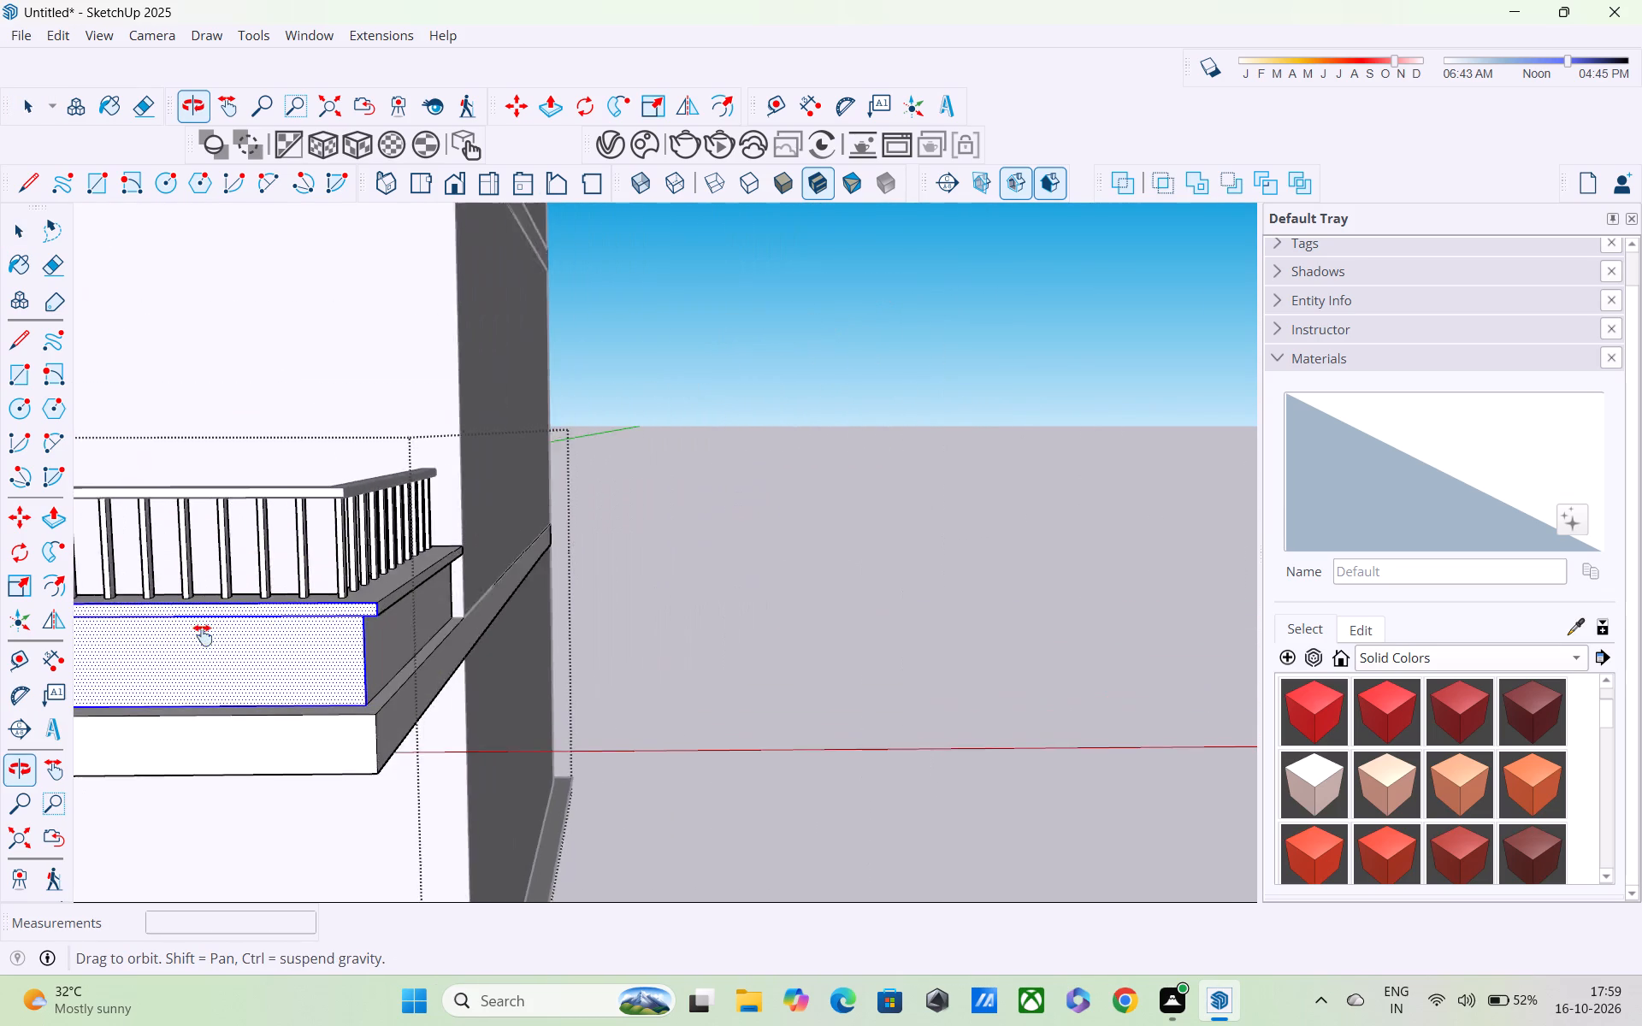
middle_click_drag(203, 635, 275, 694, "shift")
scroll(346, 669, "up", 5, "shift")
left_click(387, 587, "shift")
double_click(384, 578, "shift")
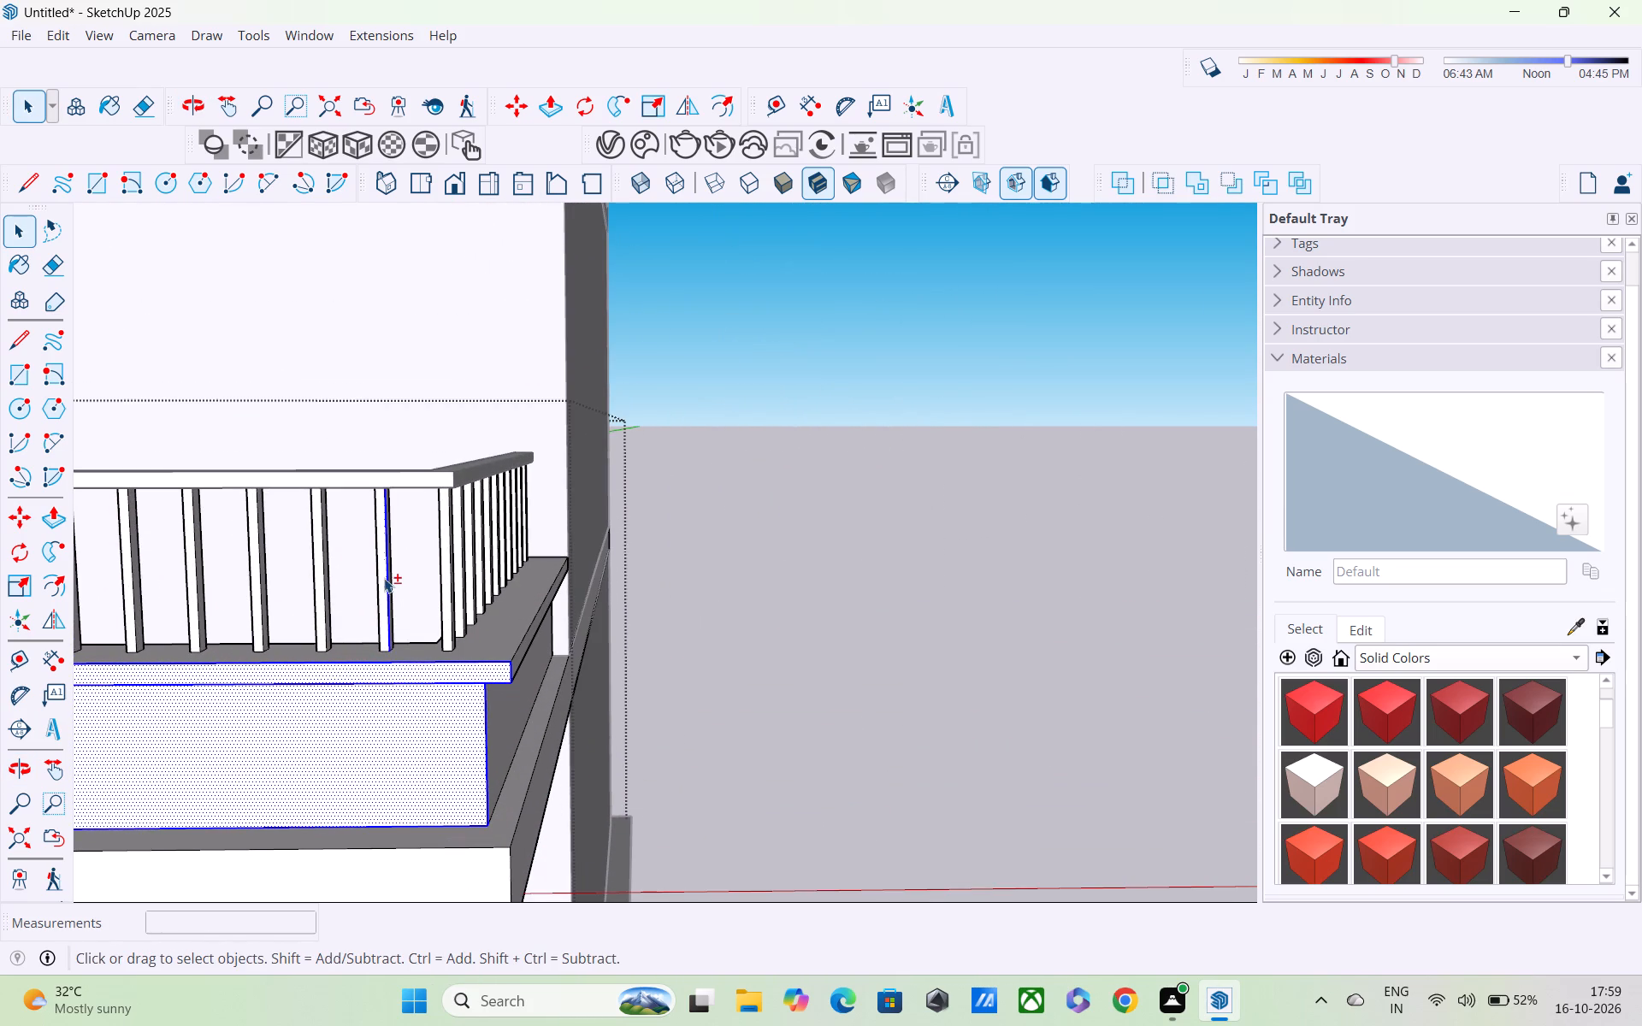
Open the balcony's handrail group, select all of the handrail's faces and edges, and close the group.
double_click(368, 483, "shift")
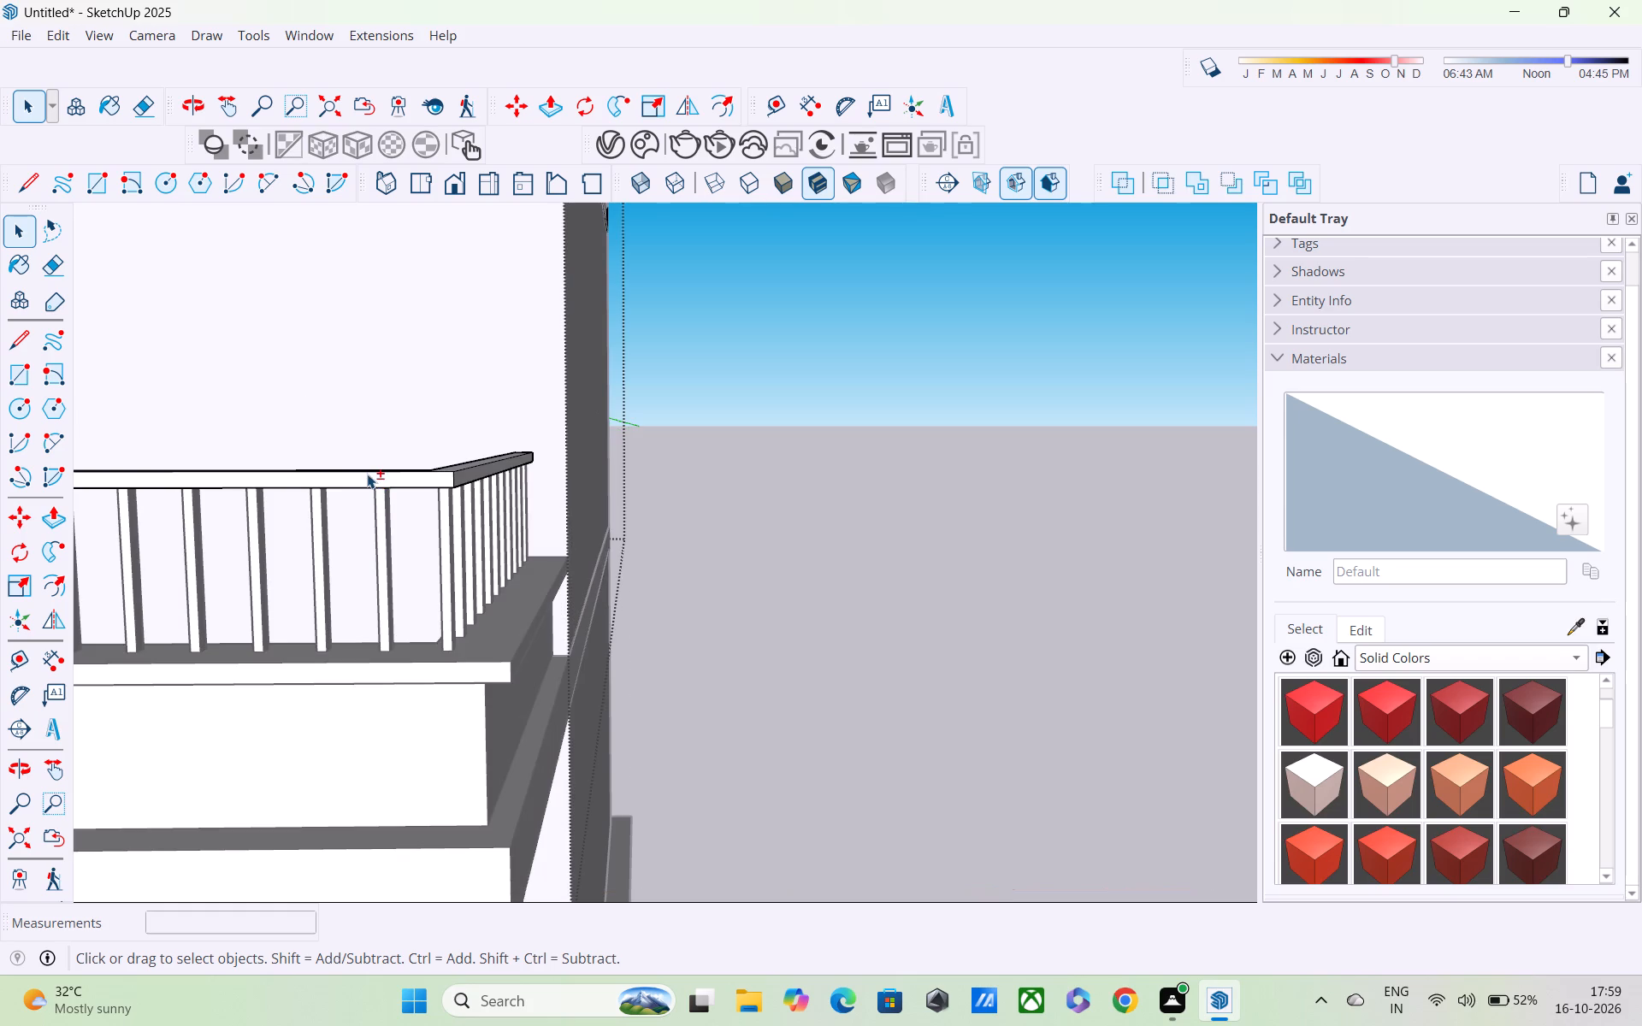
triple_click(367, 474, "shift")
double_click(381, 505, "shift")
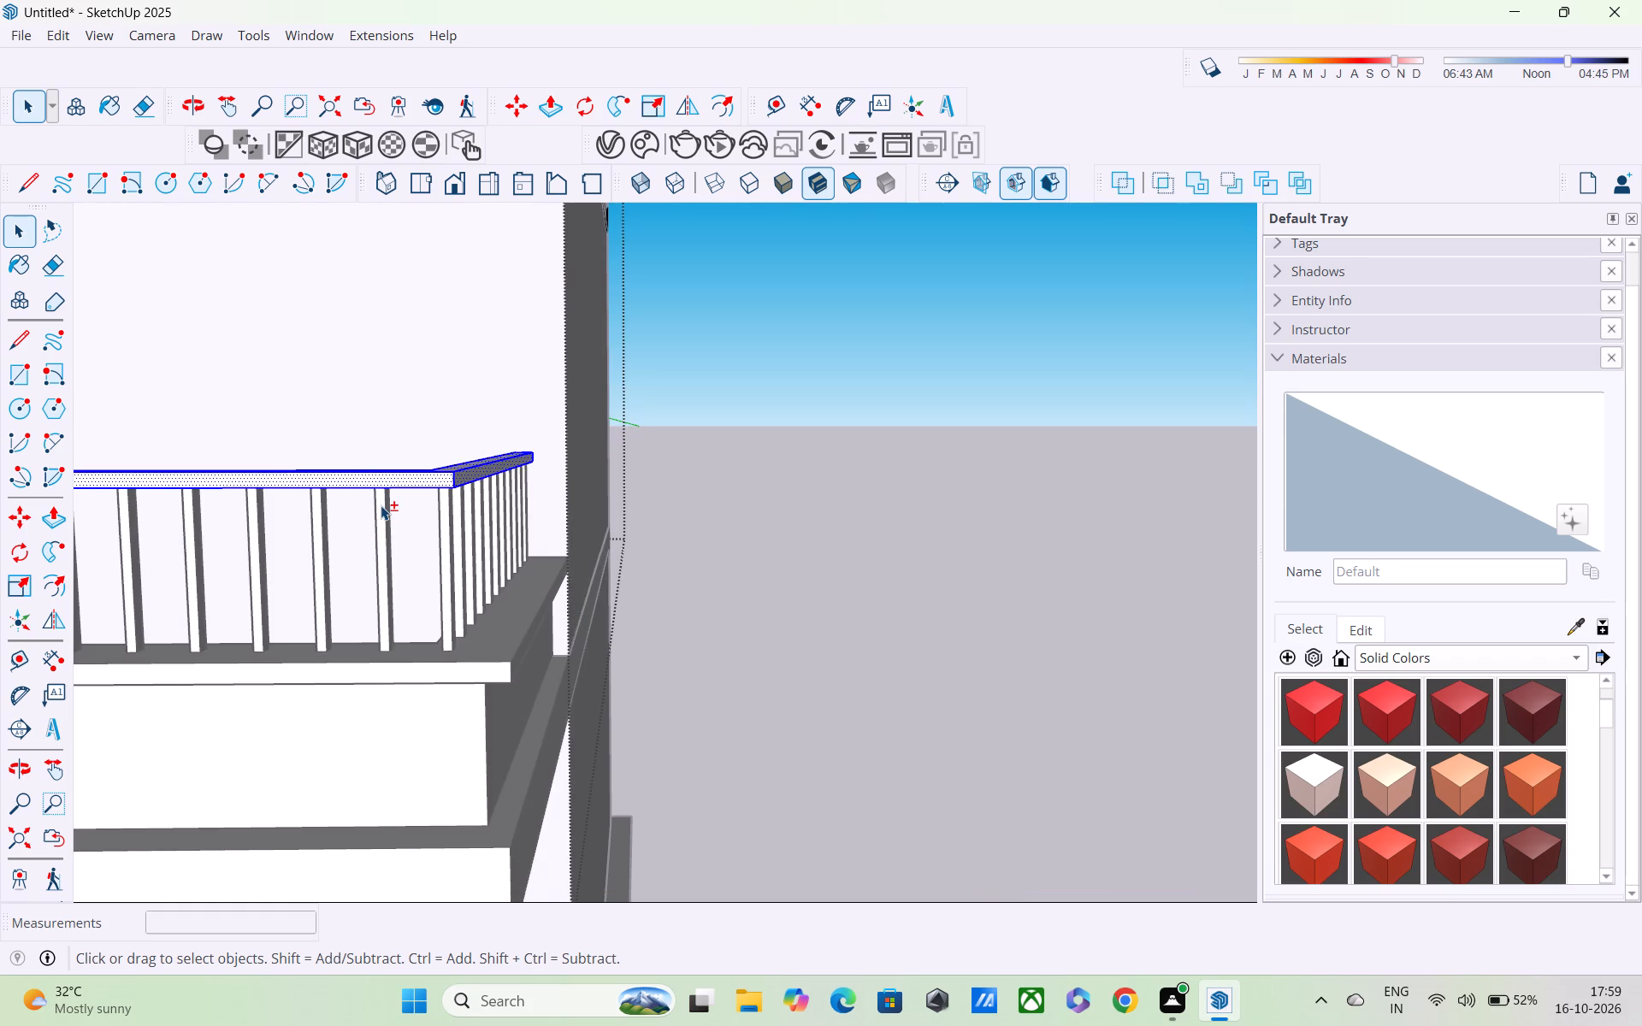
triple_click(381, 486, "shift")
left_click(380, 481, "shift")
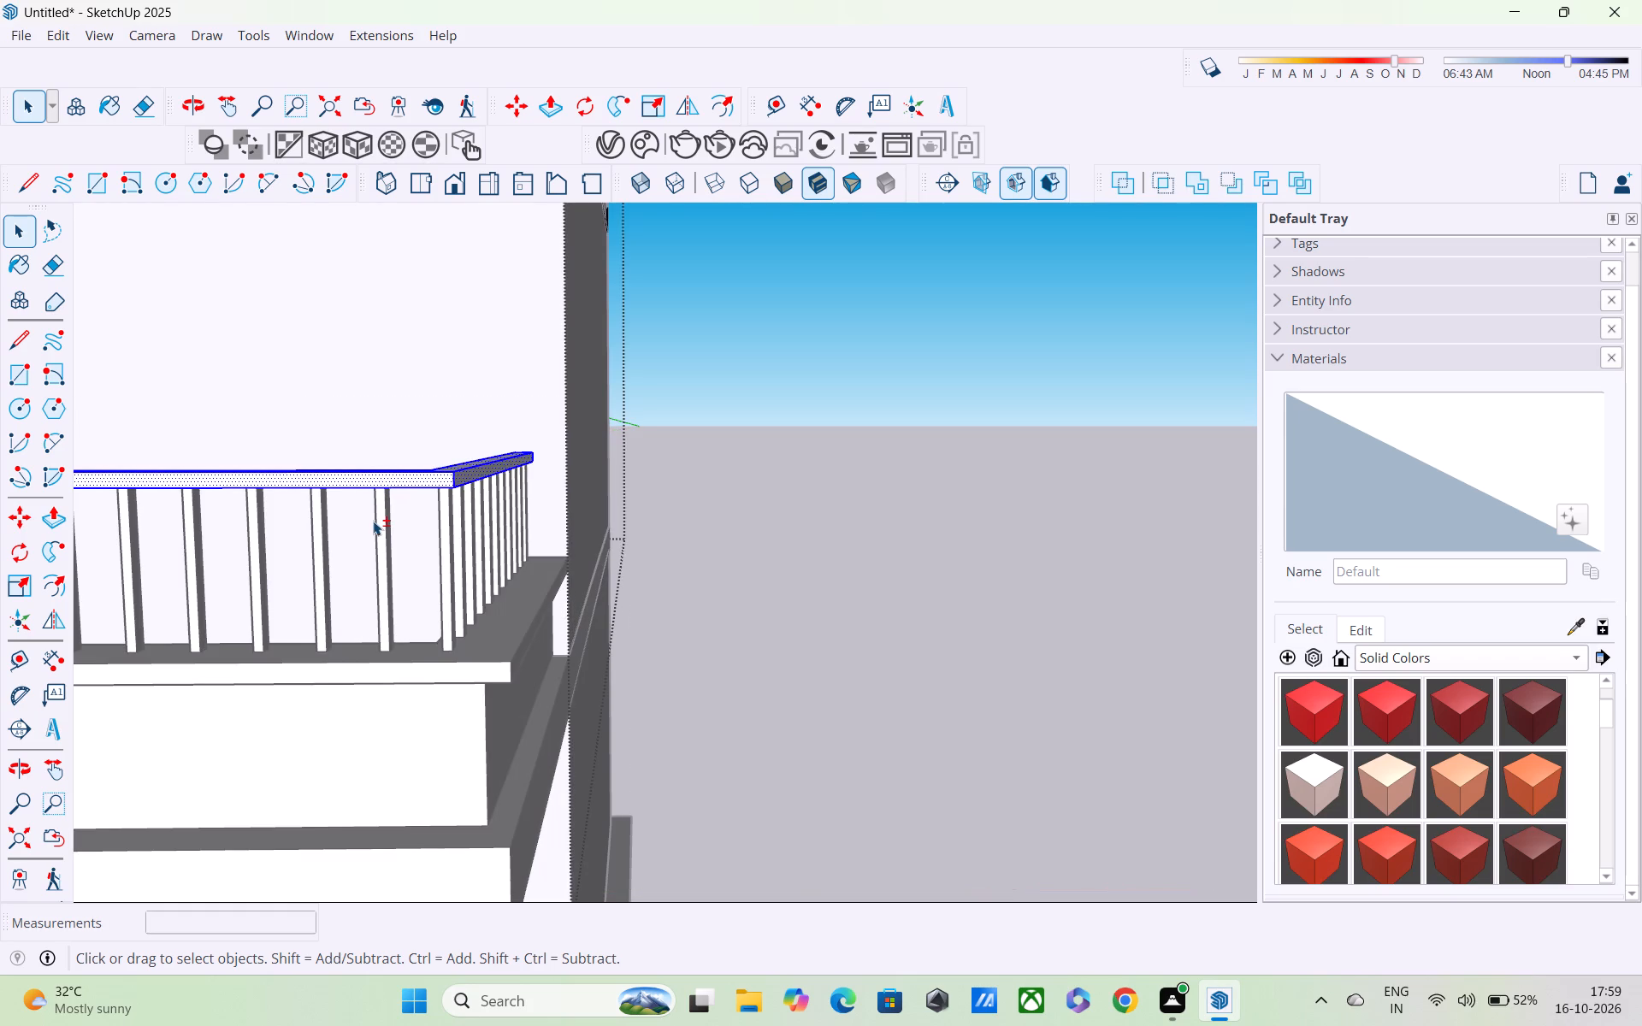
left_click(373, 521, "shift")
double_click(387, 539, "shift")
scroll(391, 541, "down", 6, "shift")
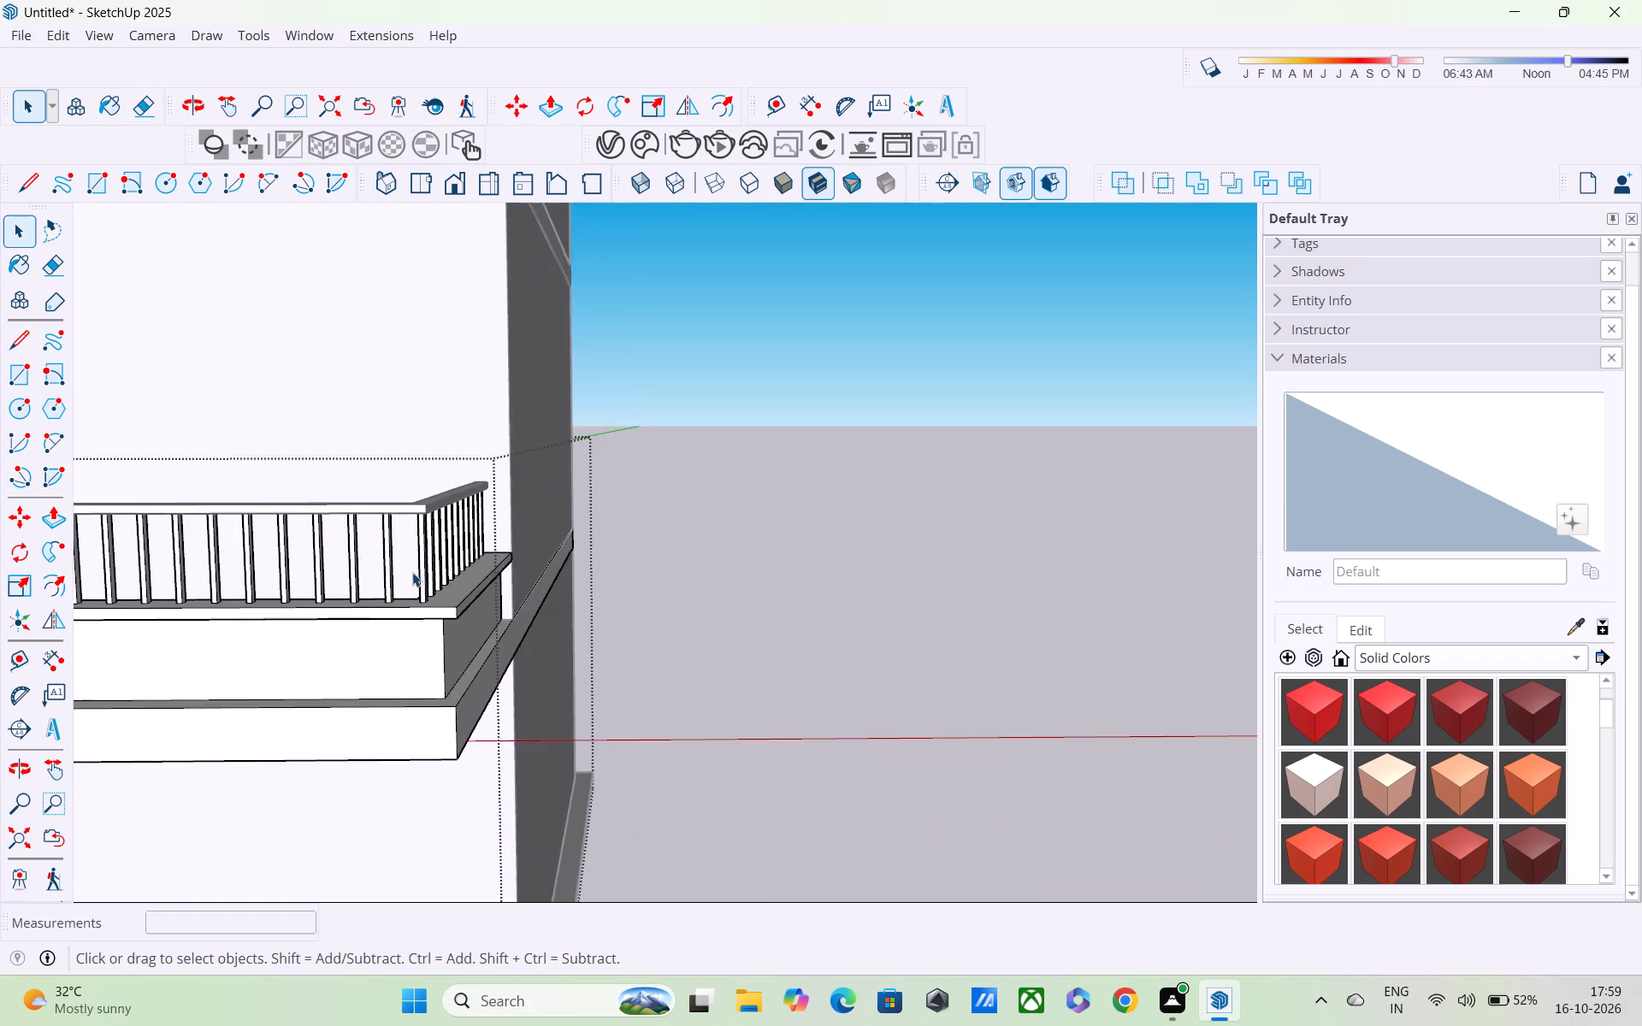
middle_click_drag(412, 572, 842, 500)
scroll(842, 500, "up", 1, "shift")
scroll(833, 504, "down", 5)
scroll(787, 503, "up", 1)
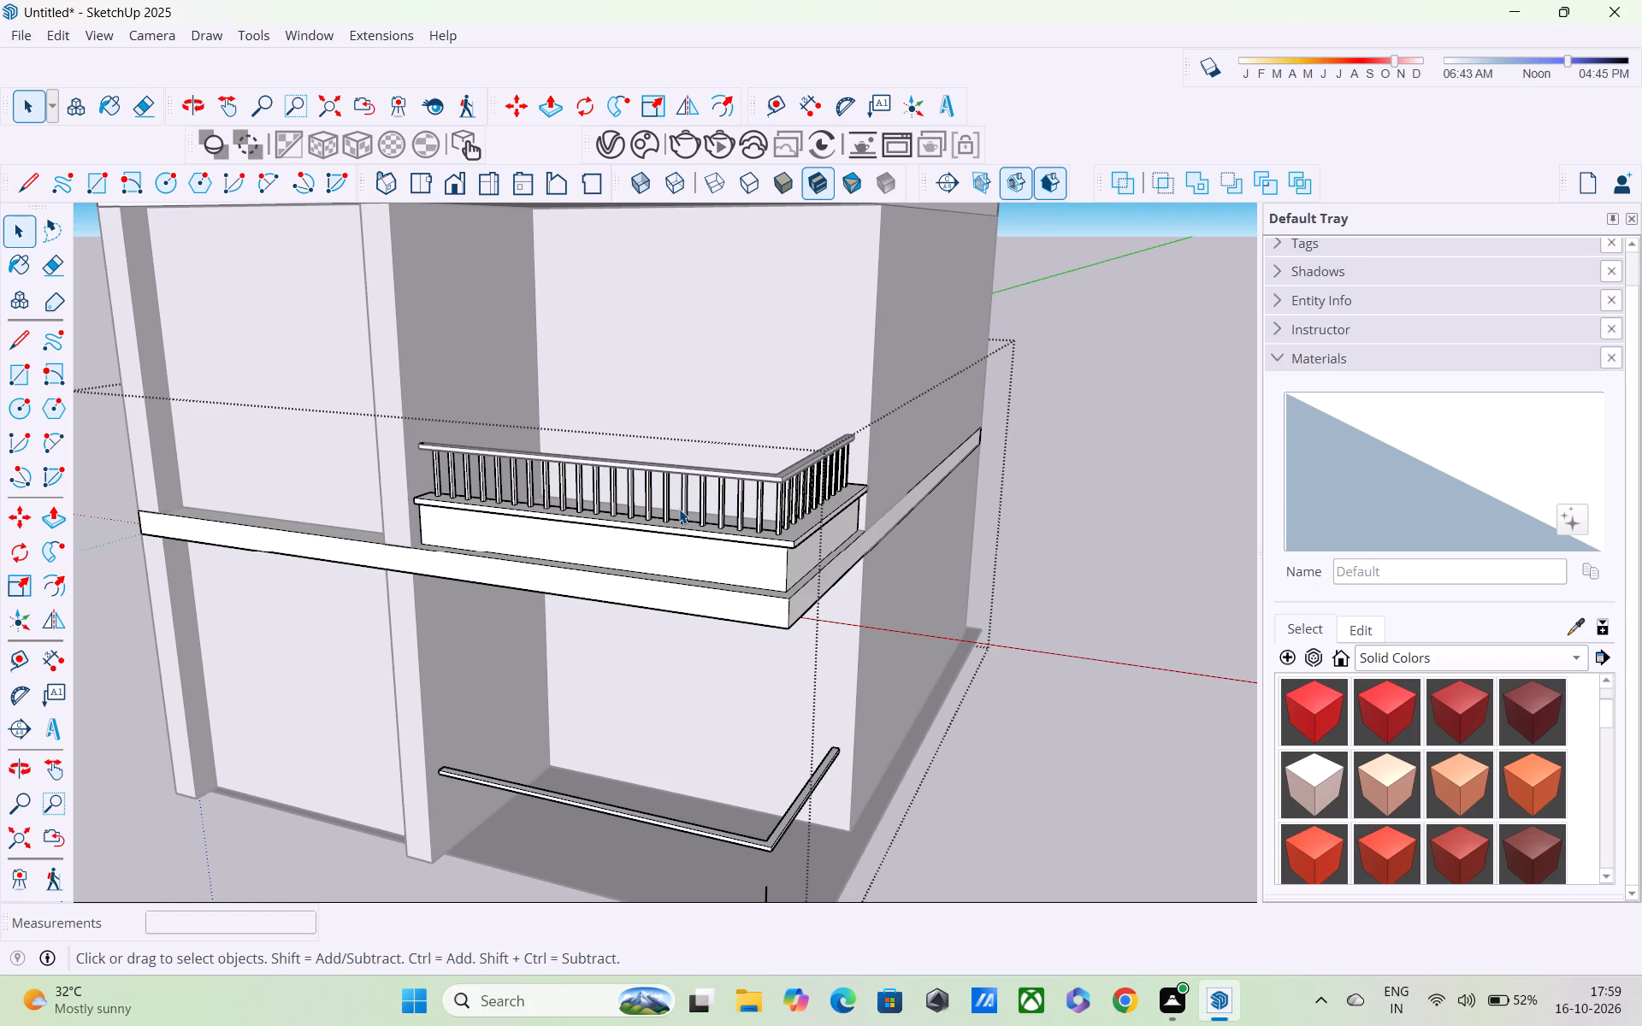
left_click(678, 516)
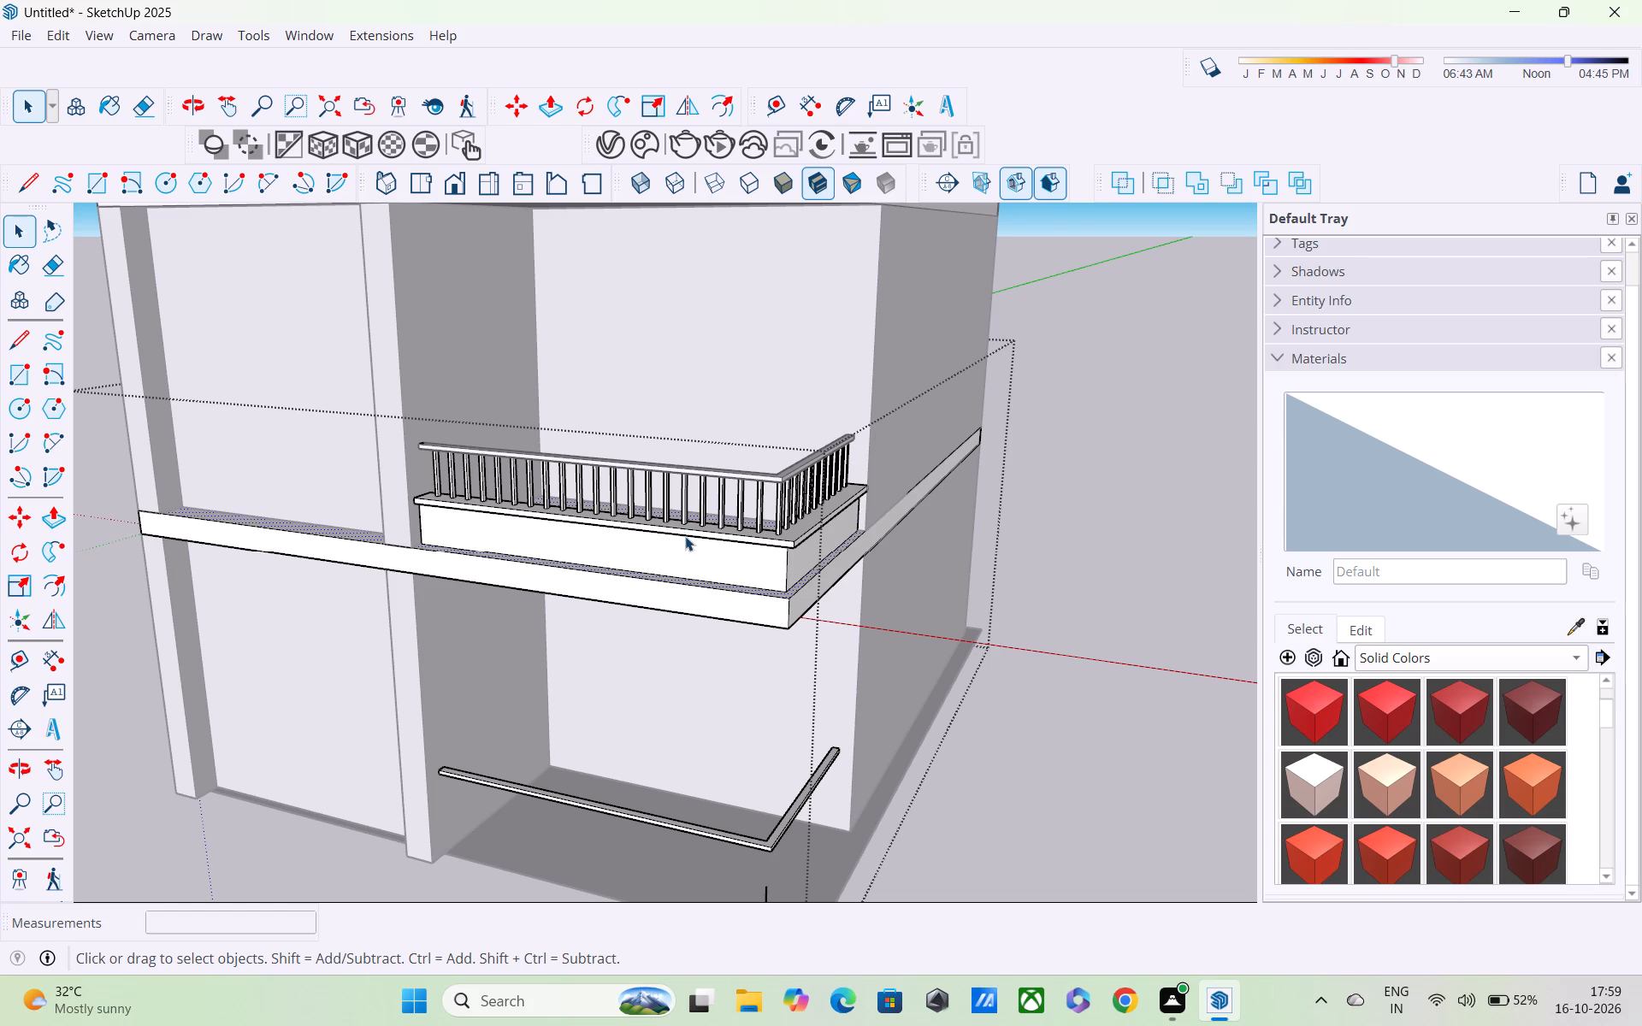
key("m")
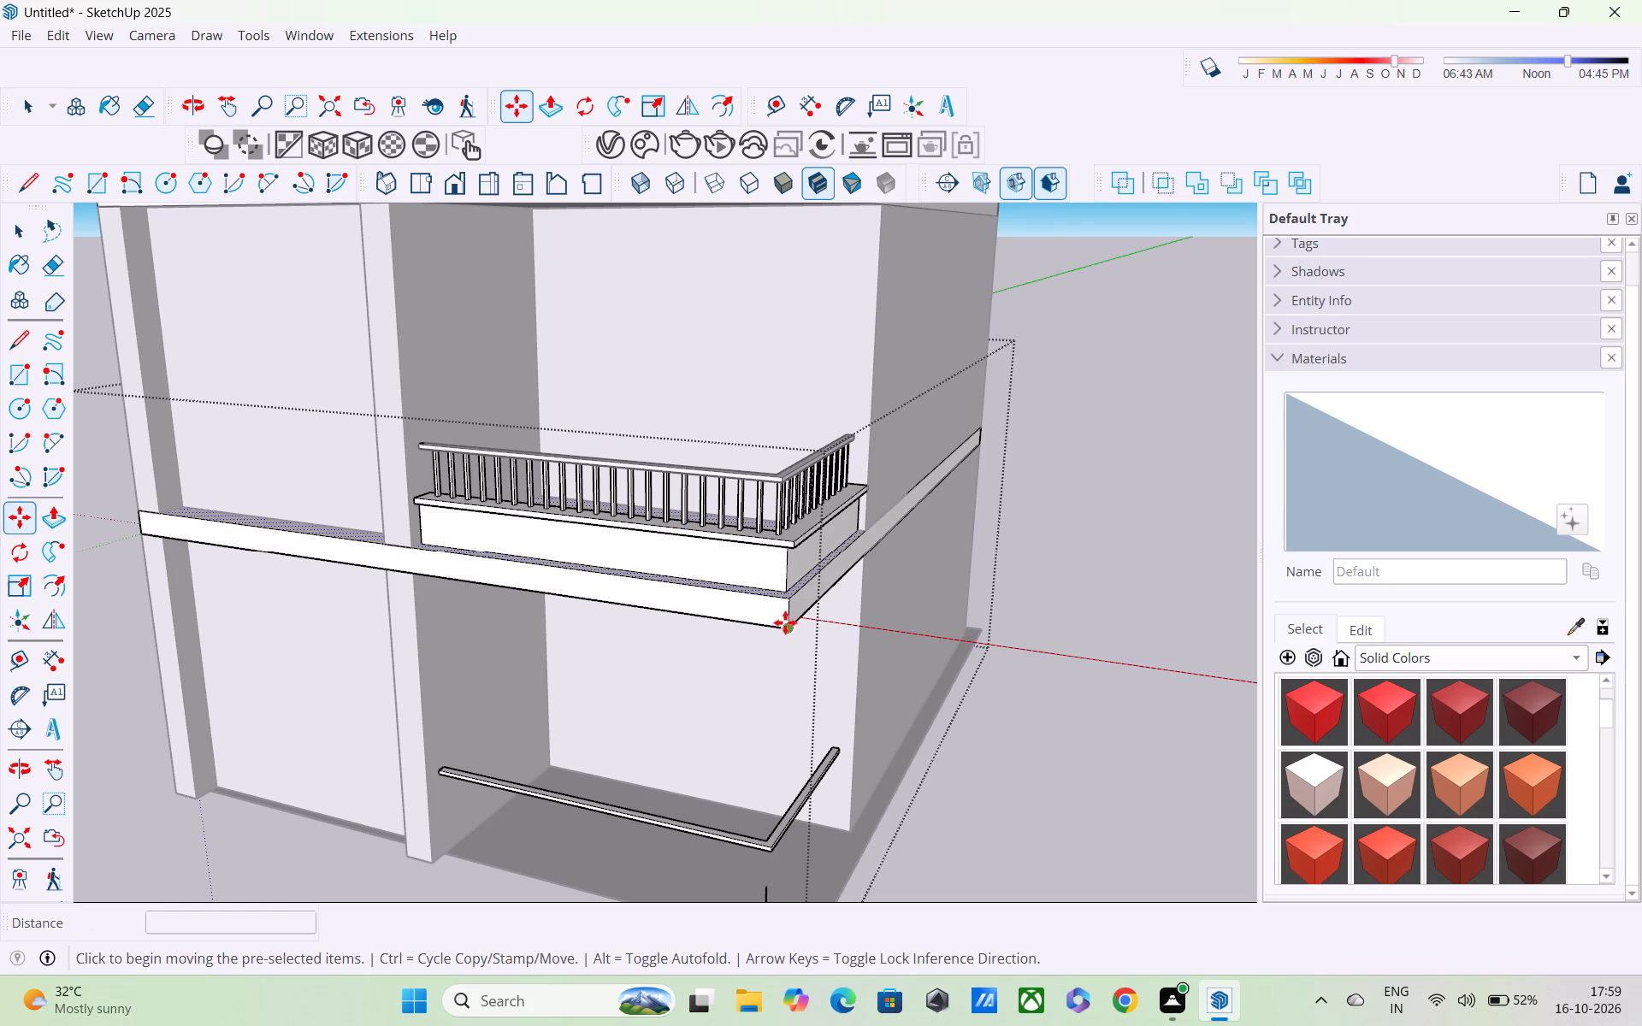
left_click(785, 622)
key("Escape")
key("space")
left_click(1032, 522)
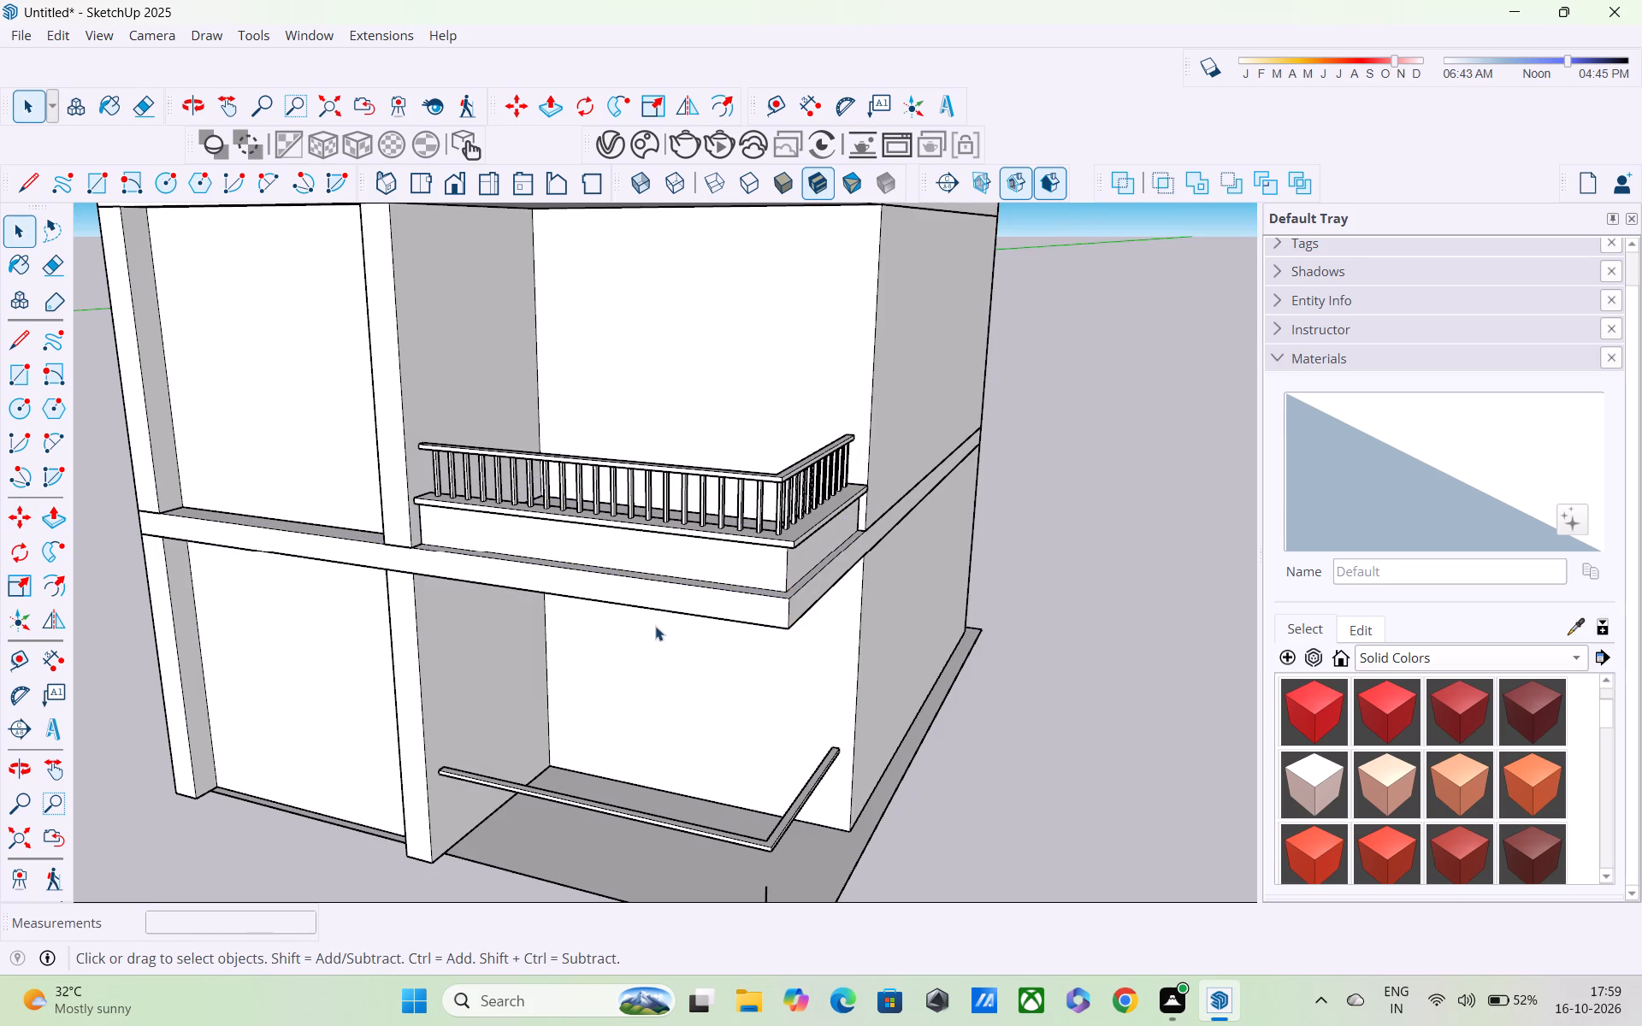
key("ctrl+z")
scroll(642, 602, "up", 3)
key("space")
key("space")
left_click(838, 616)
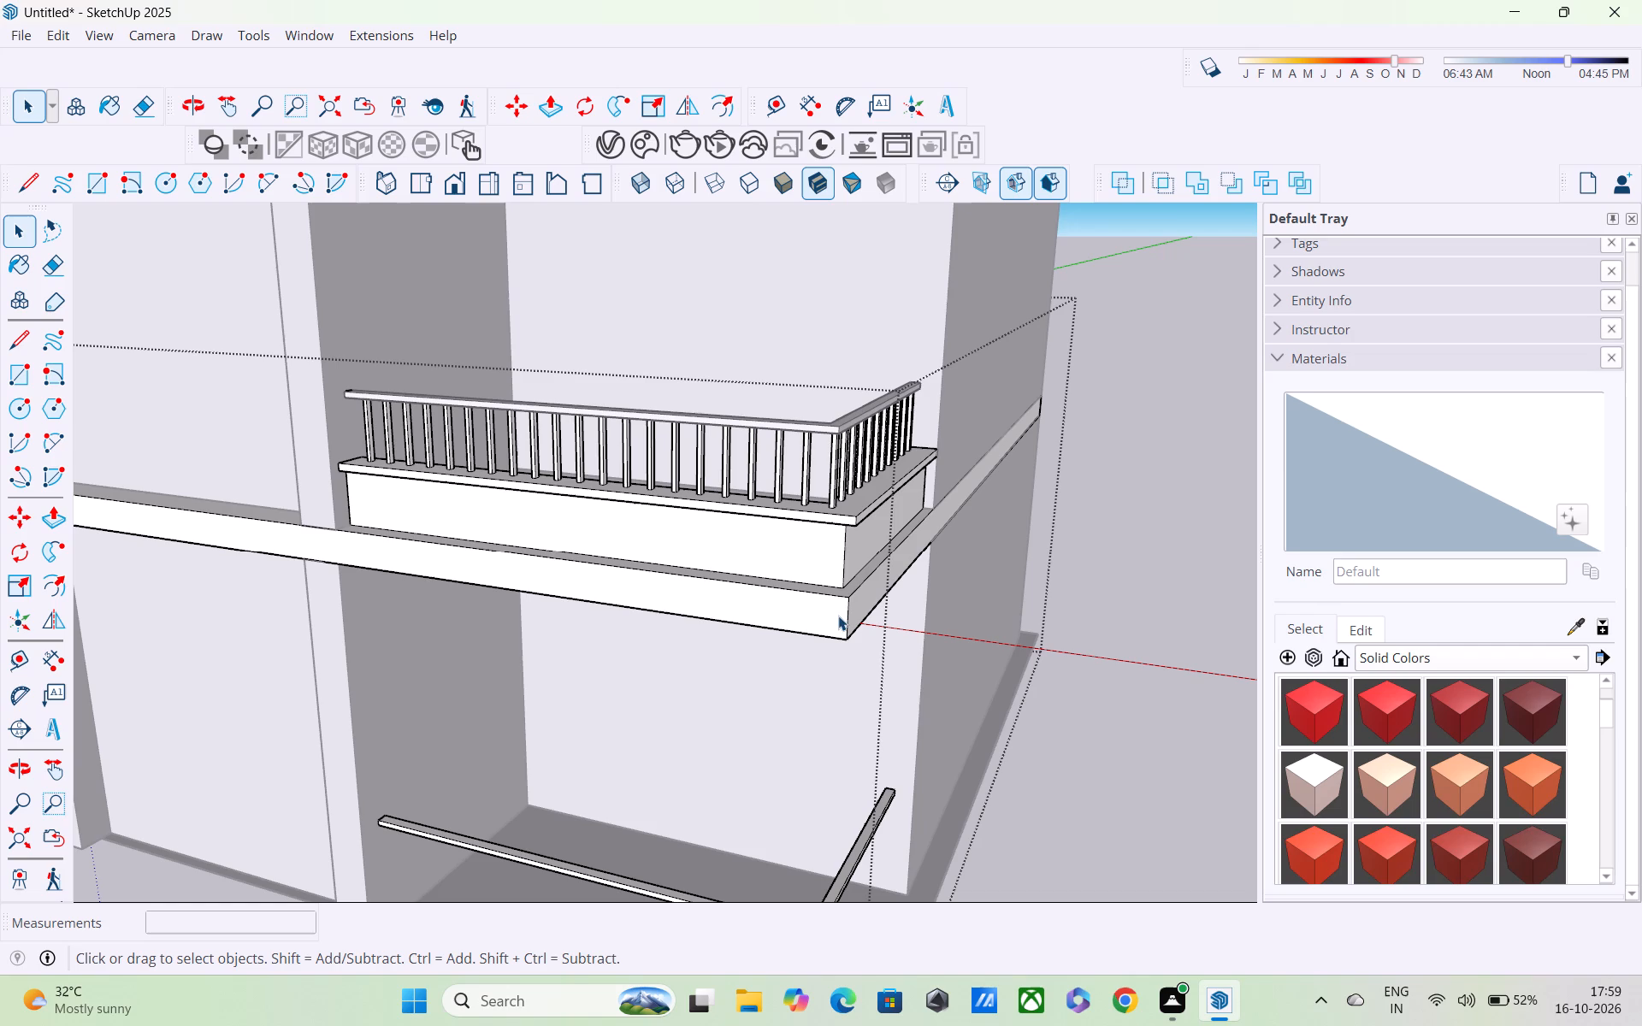
Close the lowest balcony storey's component and place a copy of it about 39' 9" away on open ground beside the tower.
left_click(1123, 481)
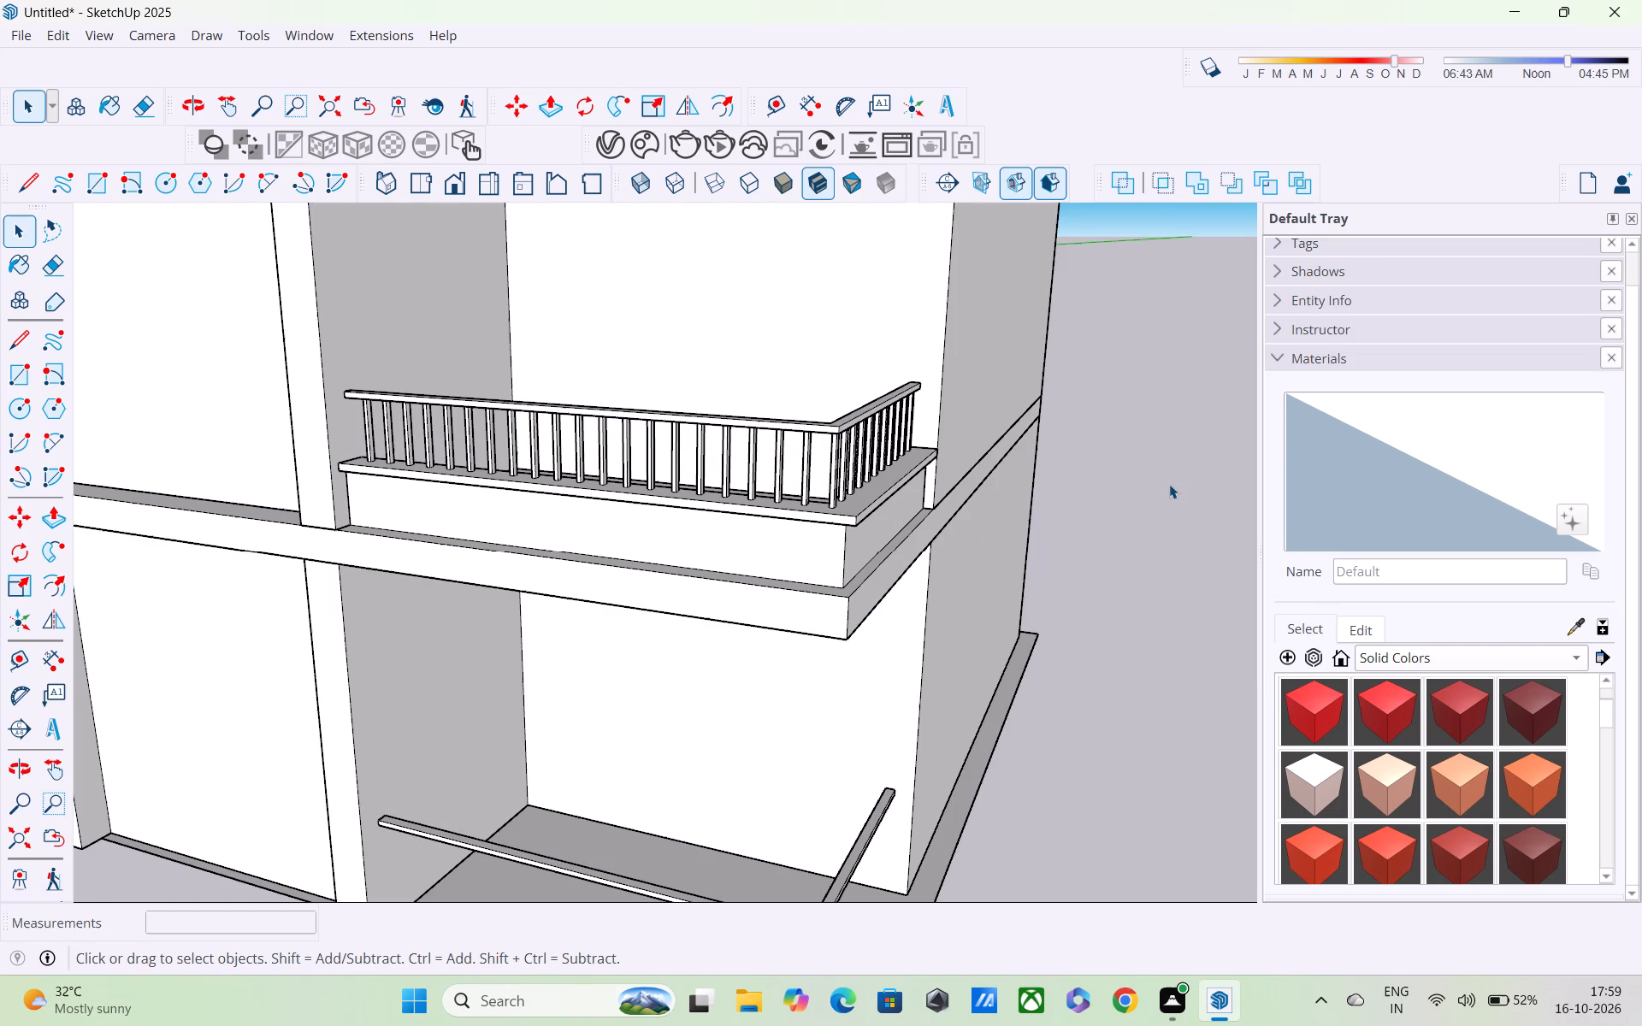
key("m")
left_click(853, 634)
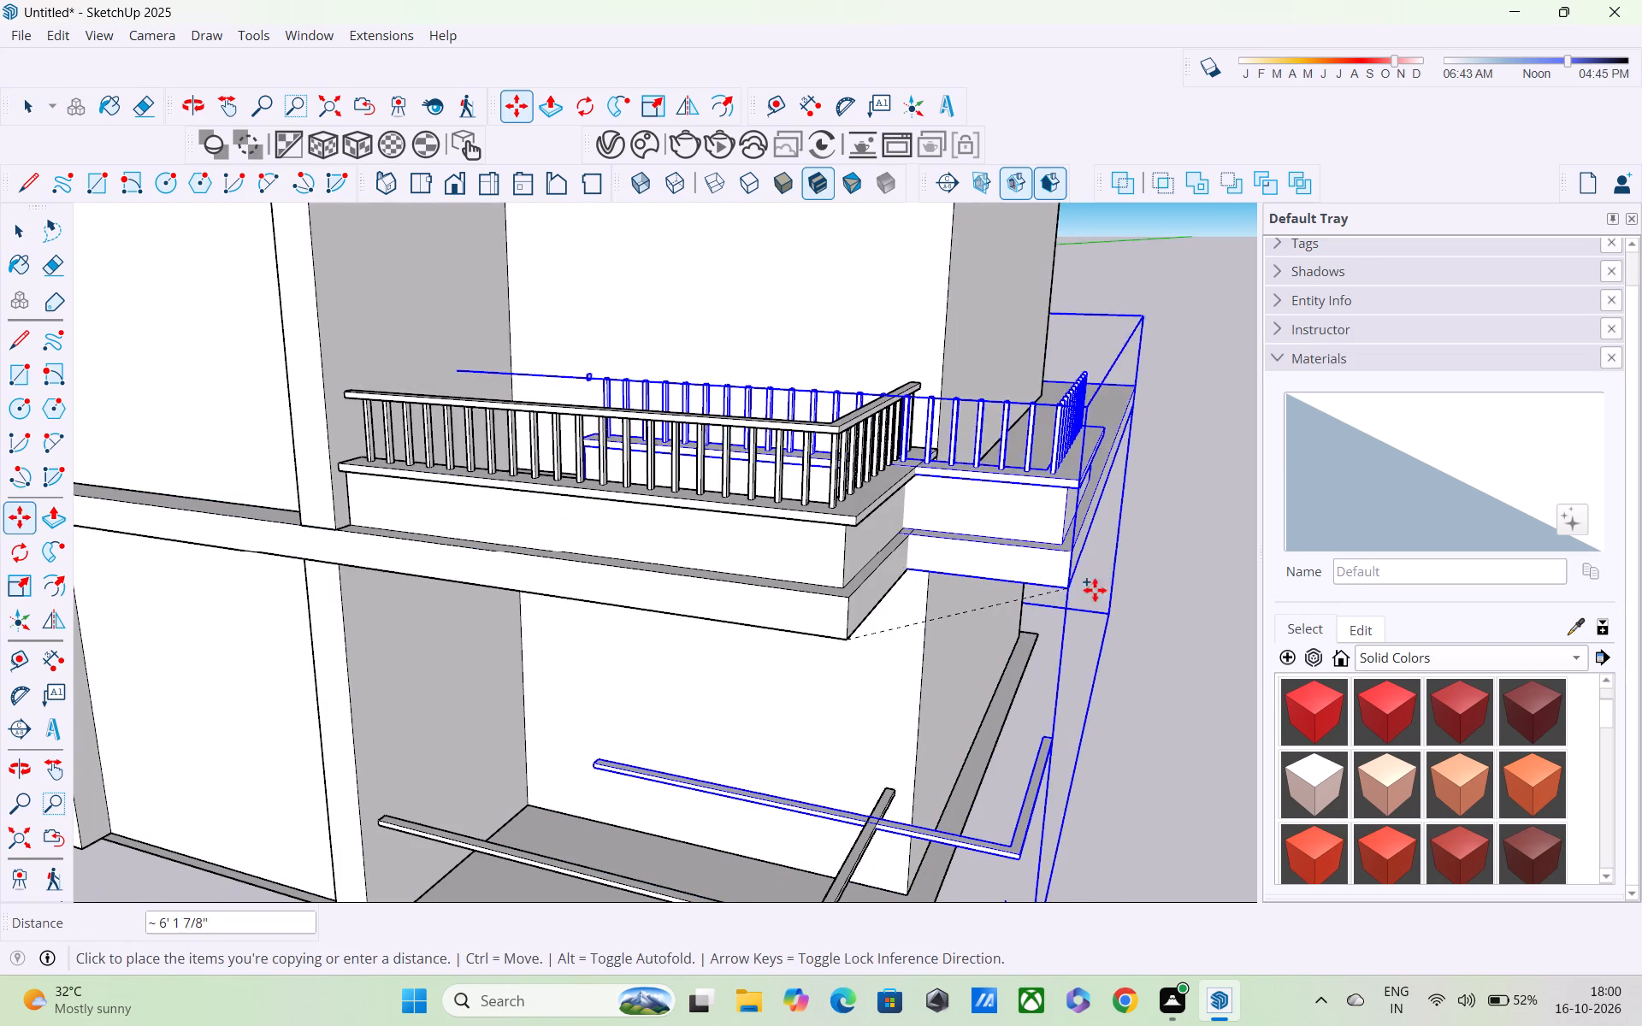
scroll(1167, 587, "down", 10)
middle_click_drag(1141, 688, 1119, 650)
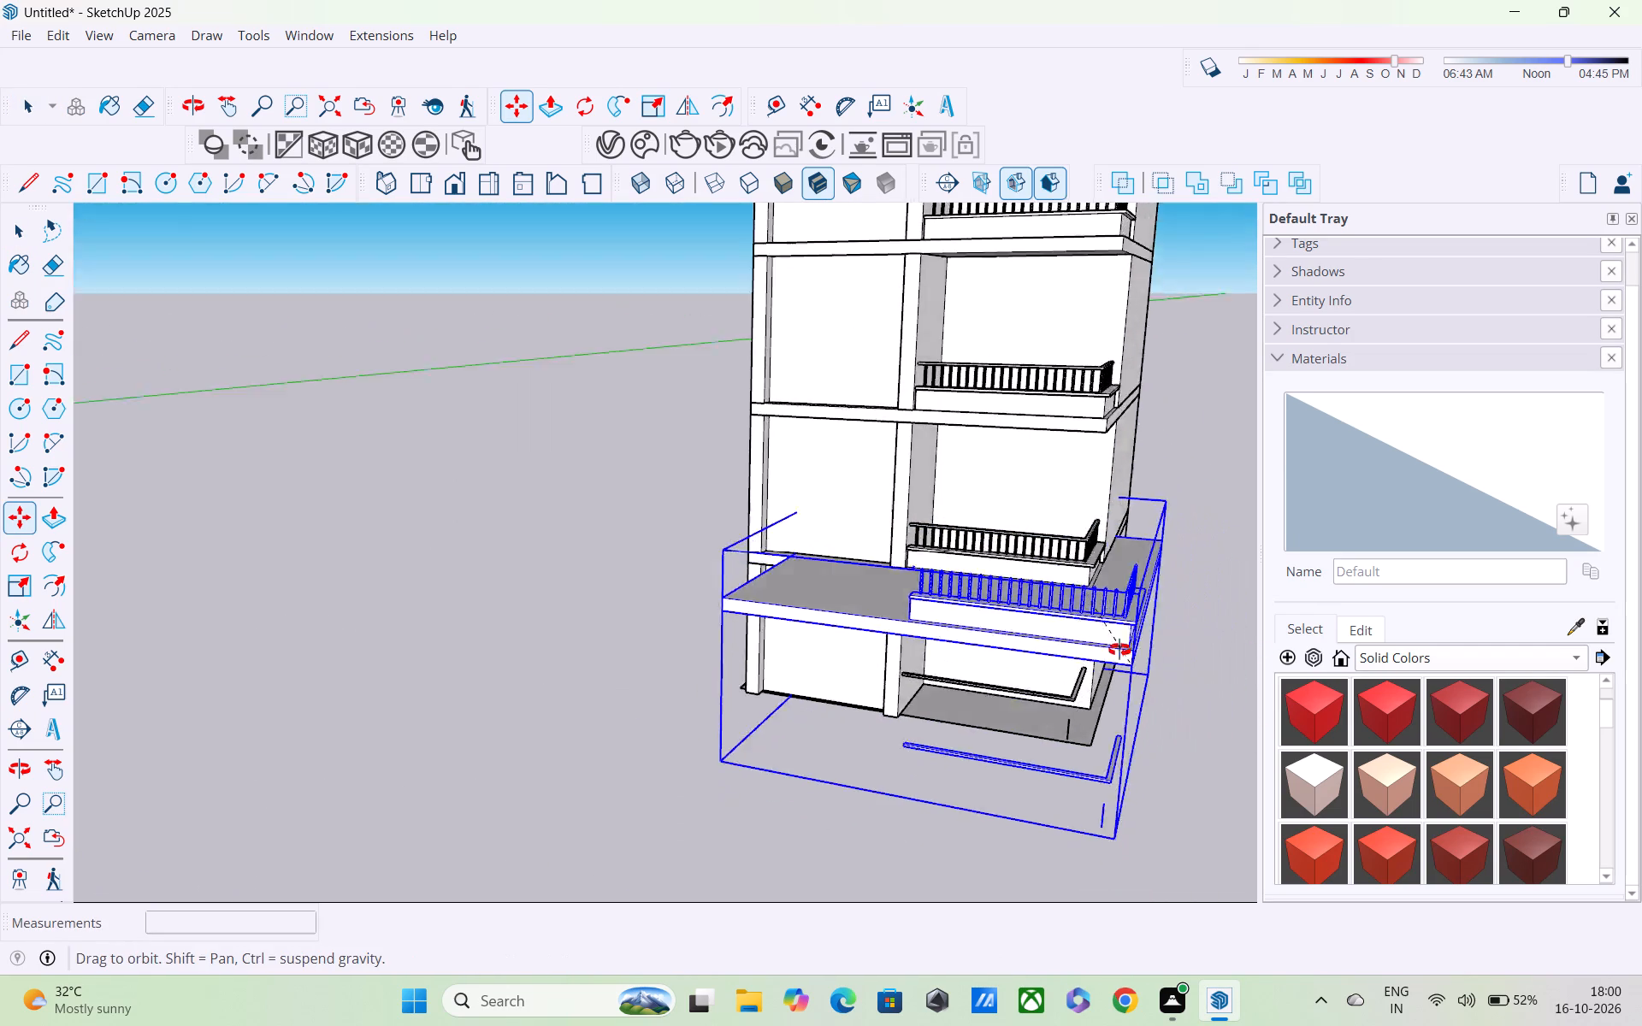
middle_click_drag(1119, 650, 1054, 455)
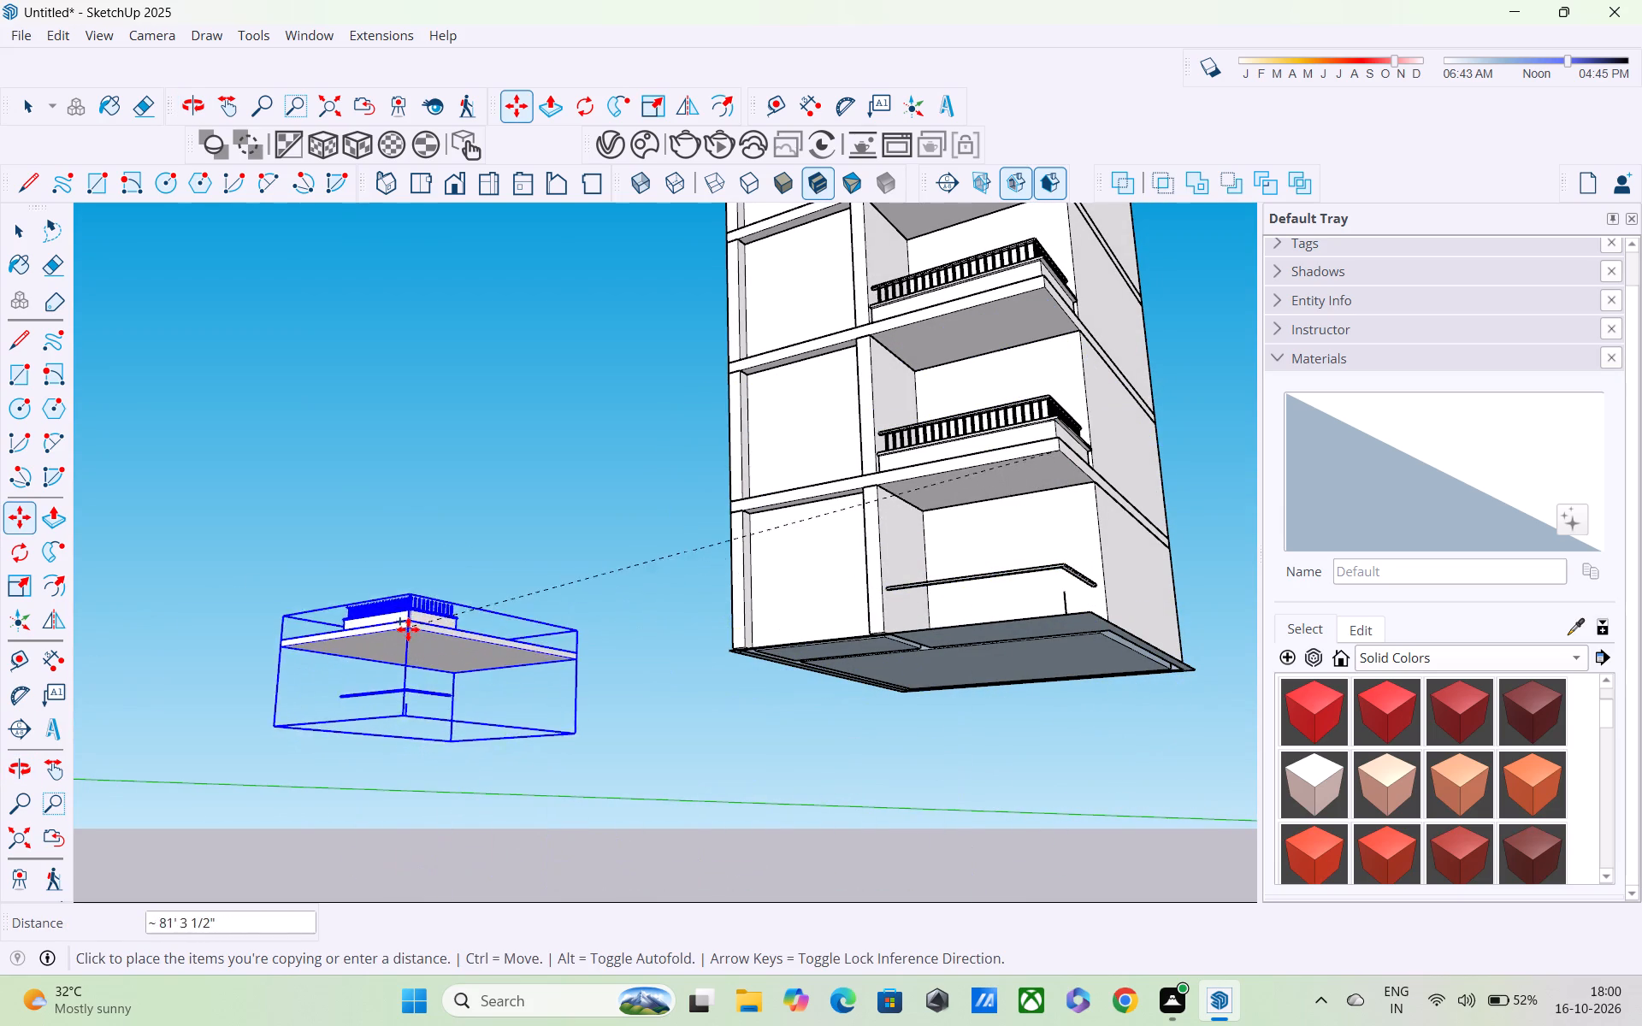
middle_click_drag(433, 658, 696, 808)
scroll(619, 716, "down", 2)
left_click(584, 642)
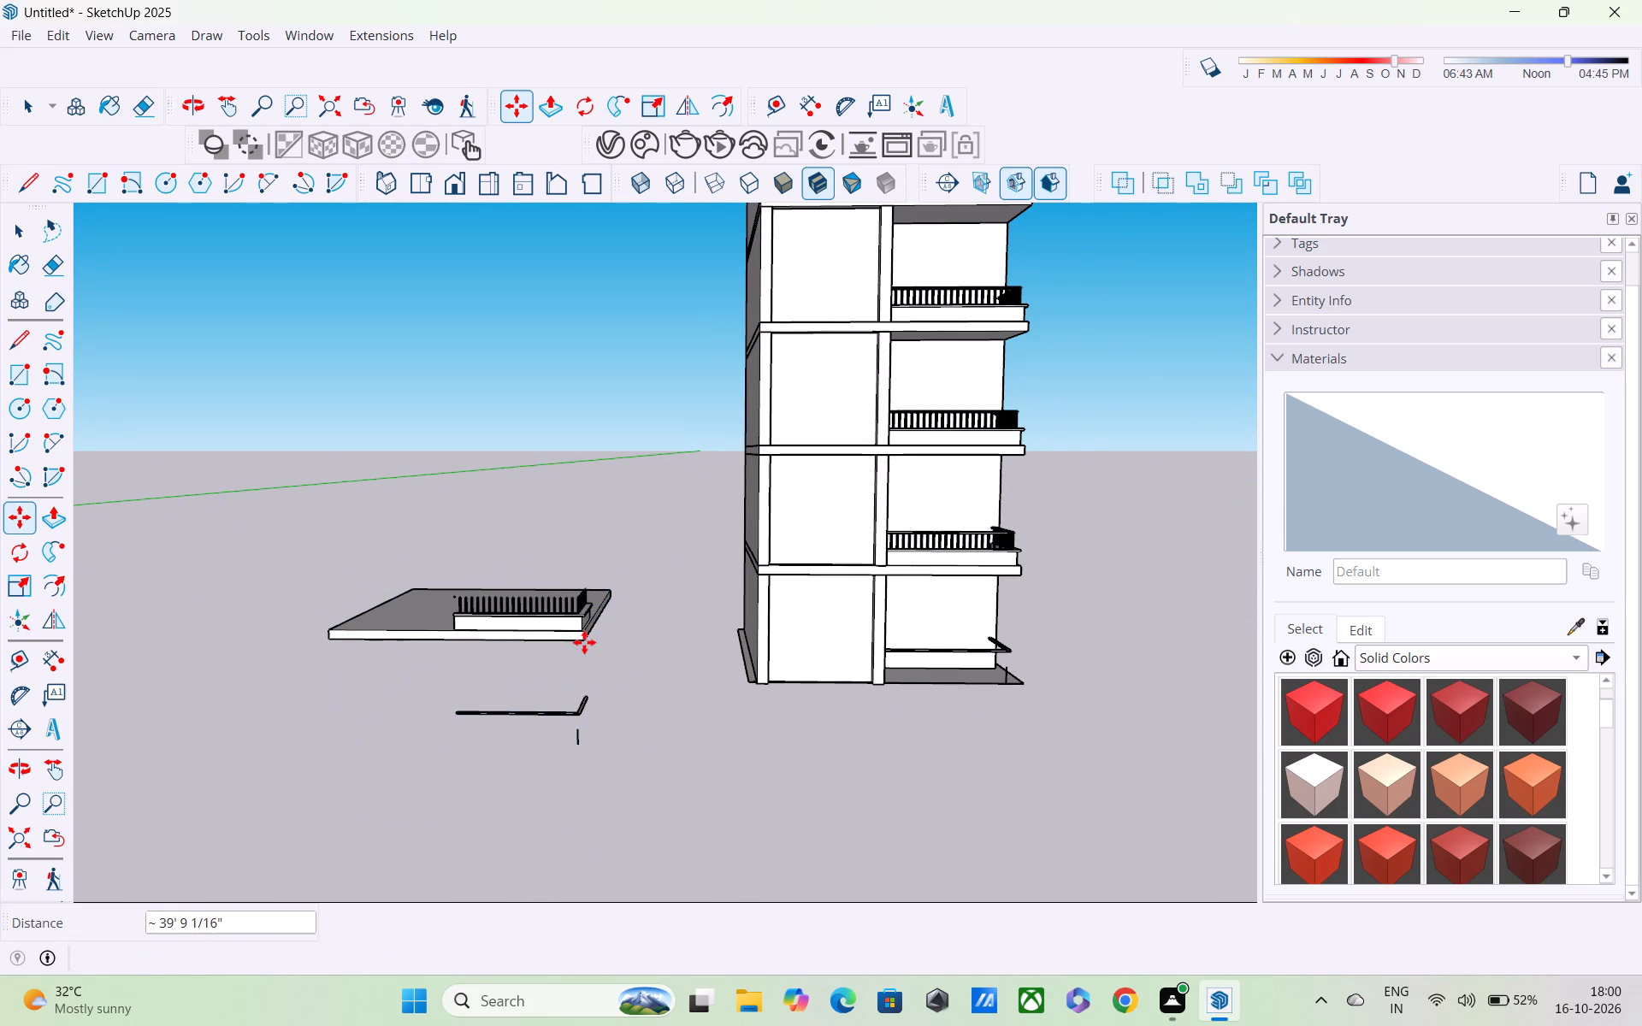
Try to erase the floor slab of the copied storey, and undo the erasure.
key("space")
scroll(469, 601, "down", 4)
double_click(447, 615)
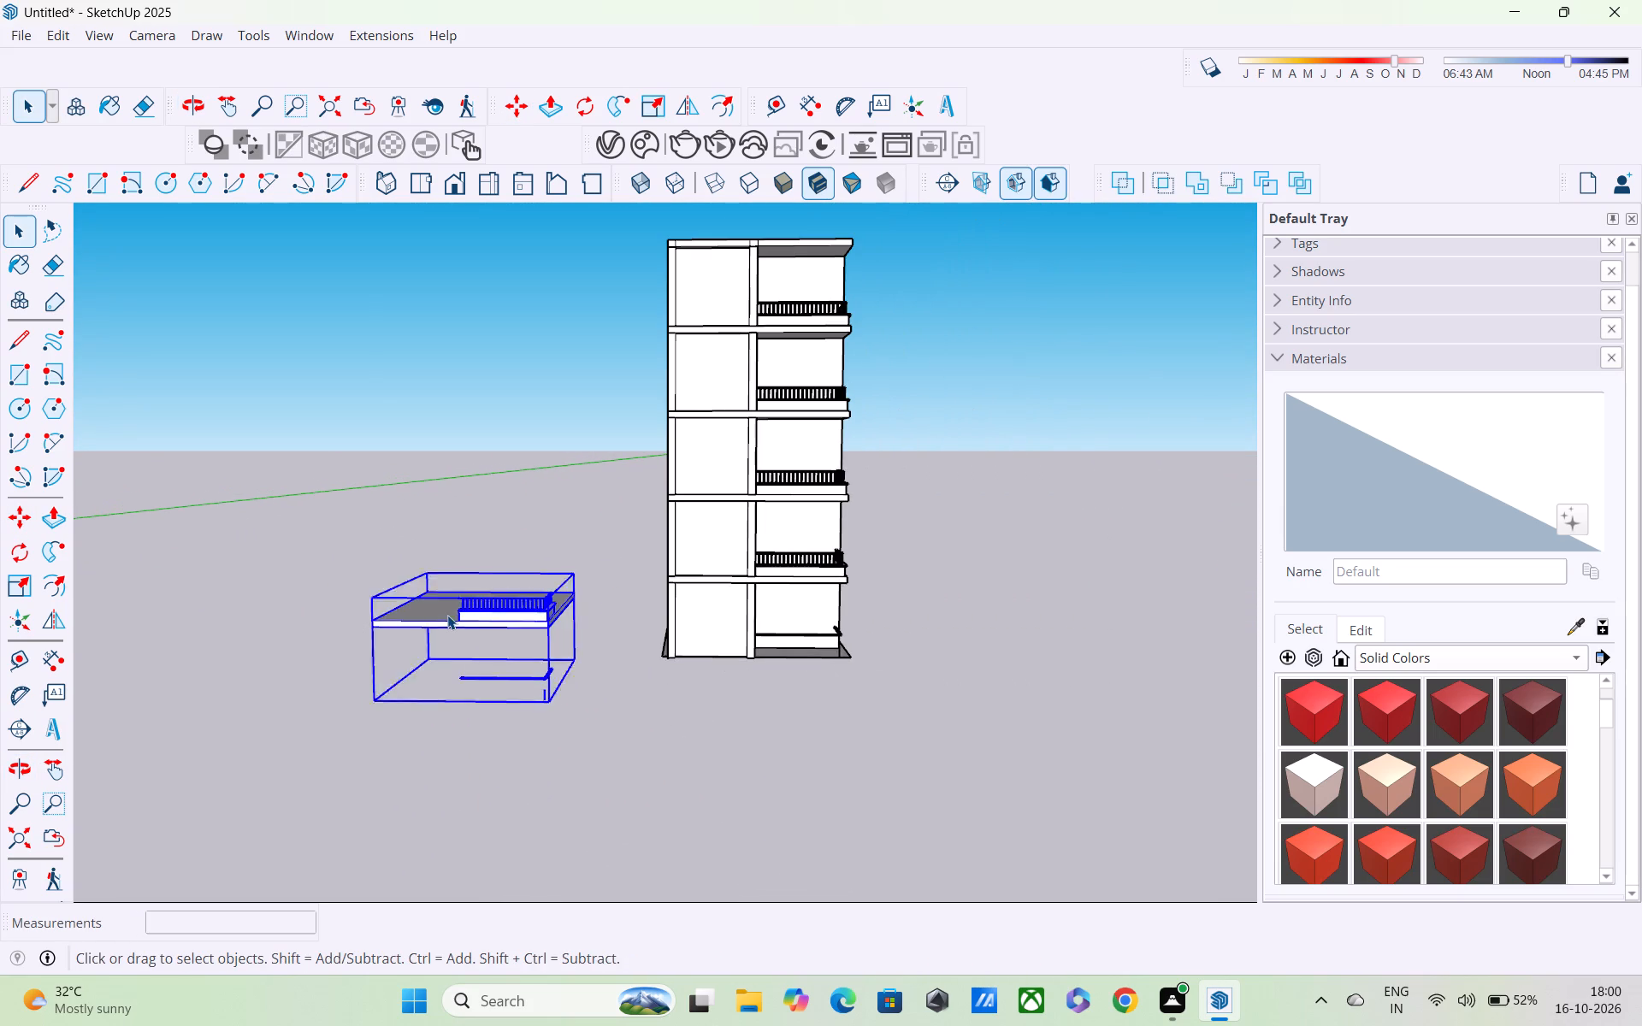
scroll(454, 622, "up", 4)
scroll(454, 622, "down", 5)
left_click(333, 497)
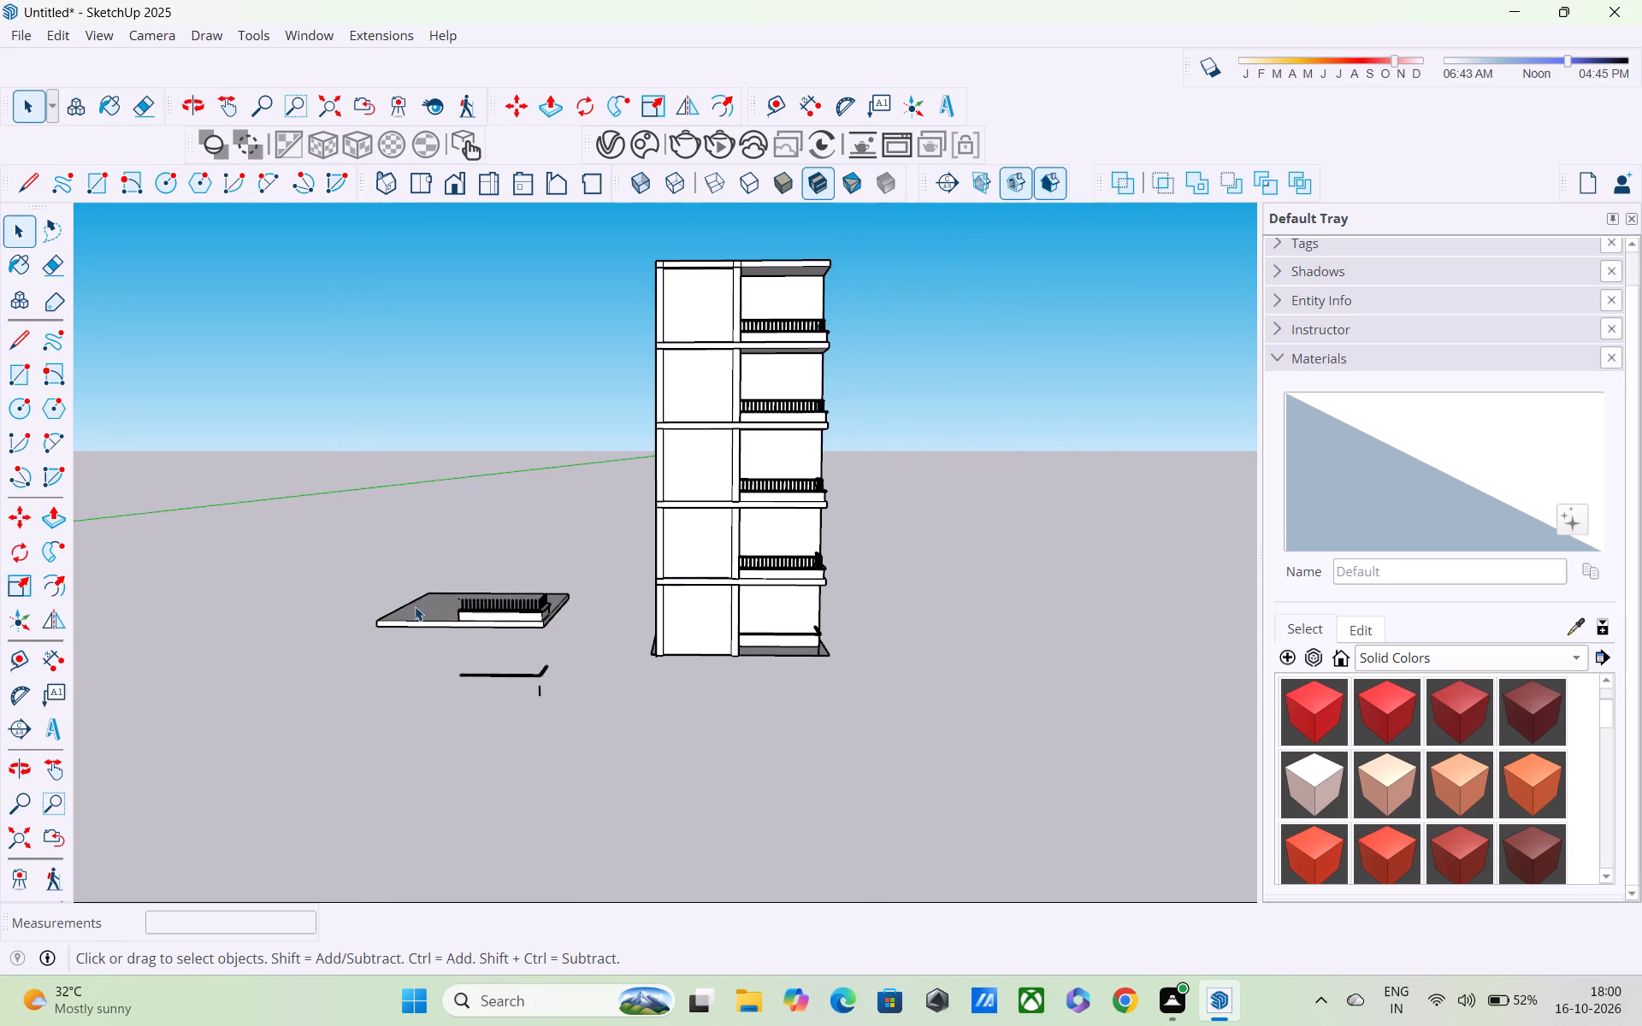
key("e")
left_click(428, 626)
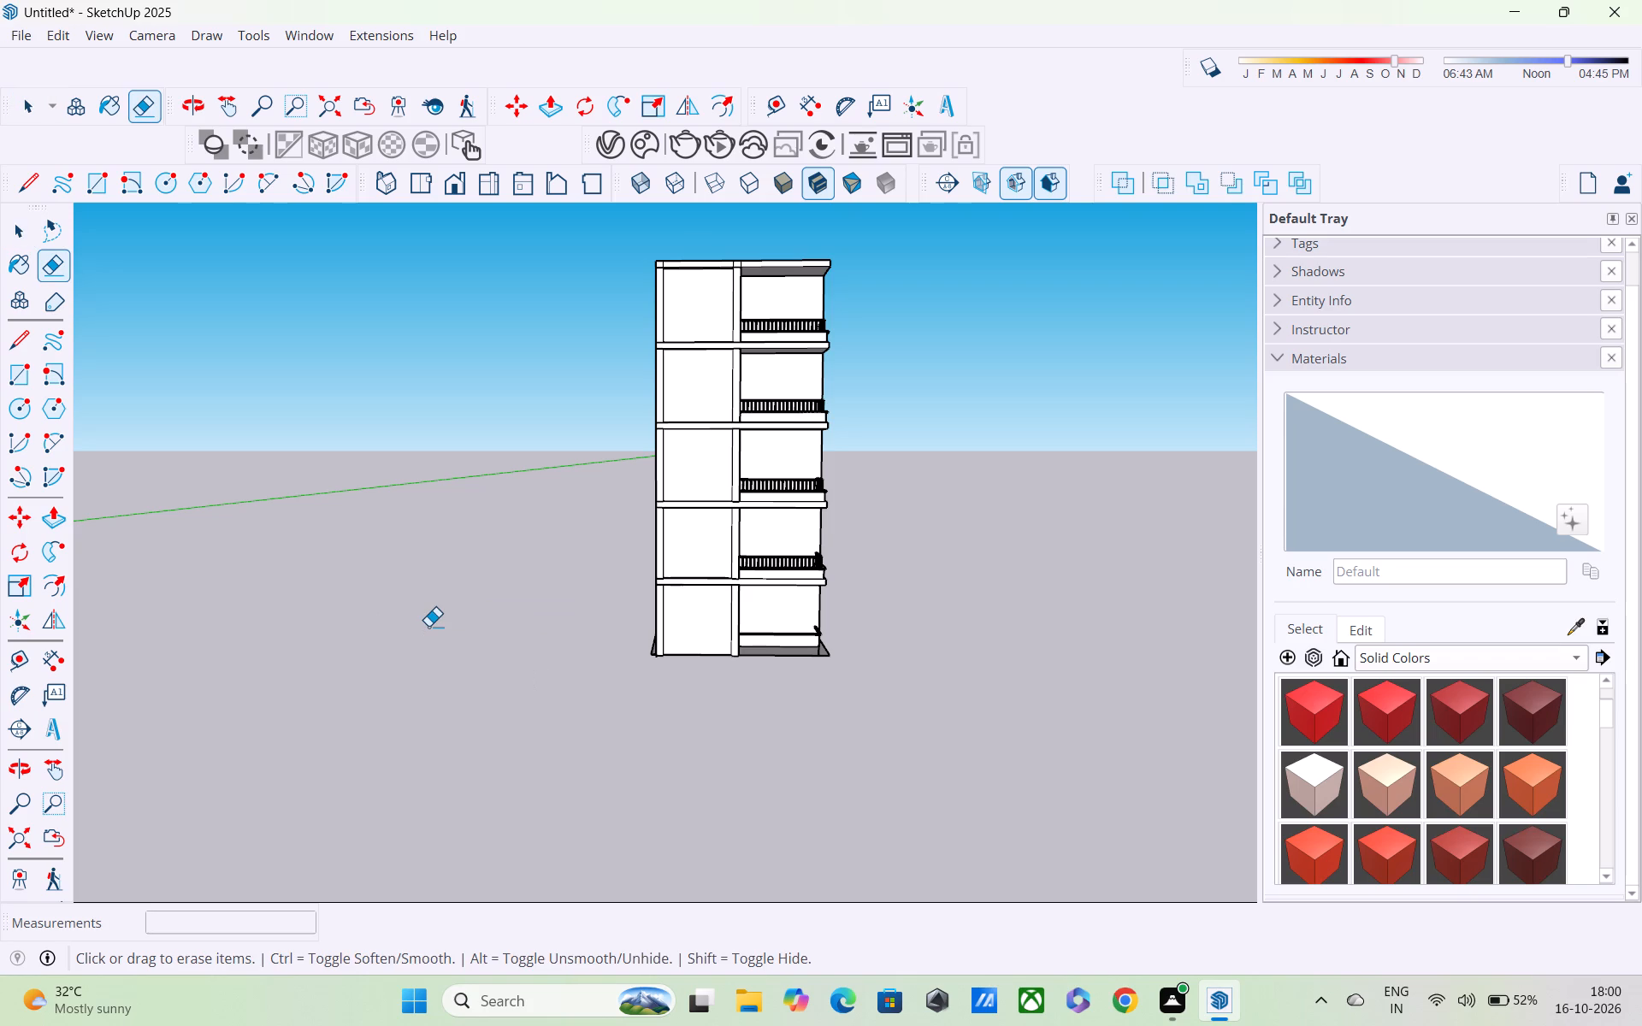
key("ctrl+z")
Make the copied storey component unique.
scroll(425, 613, "up", 5)
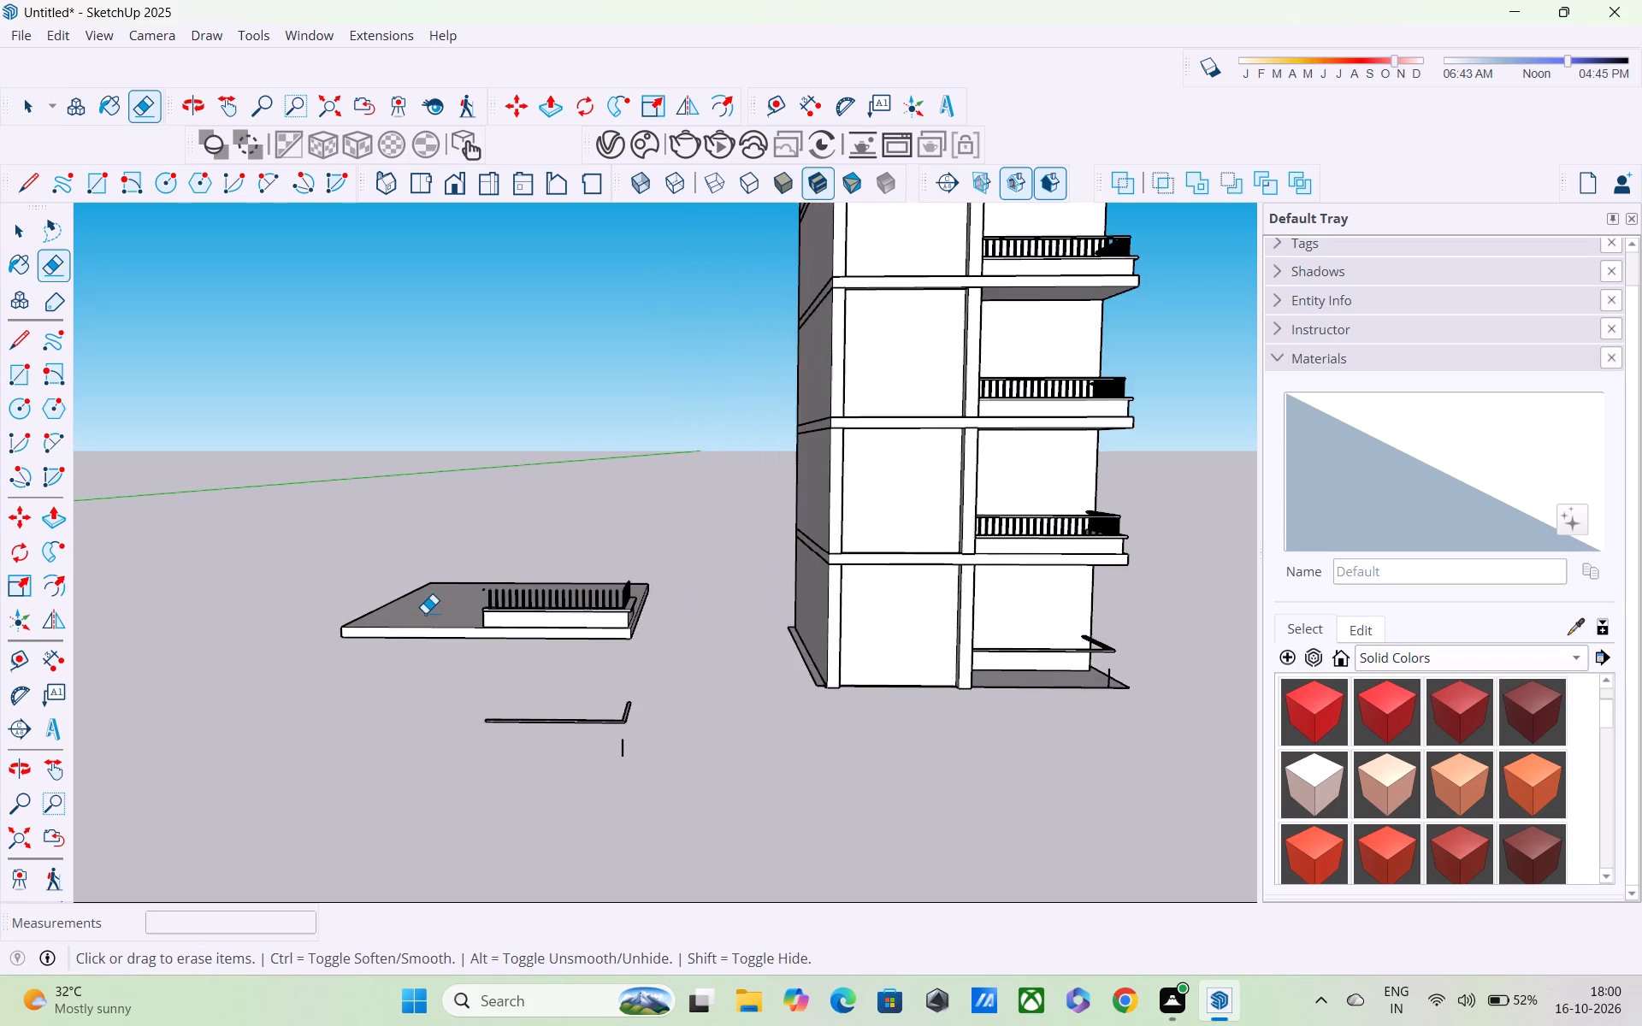
scroll(425, 613, "down", 4)
key("space")
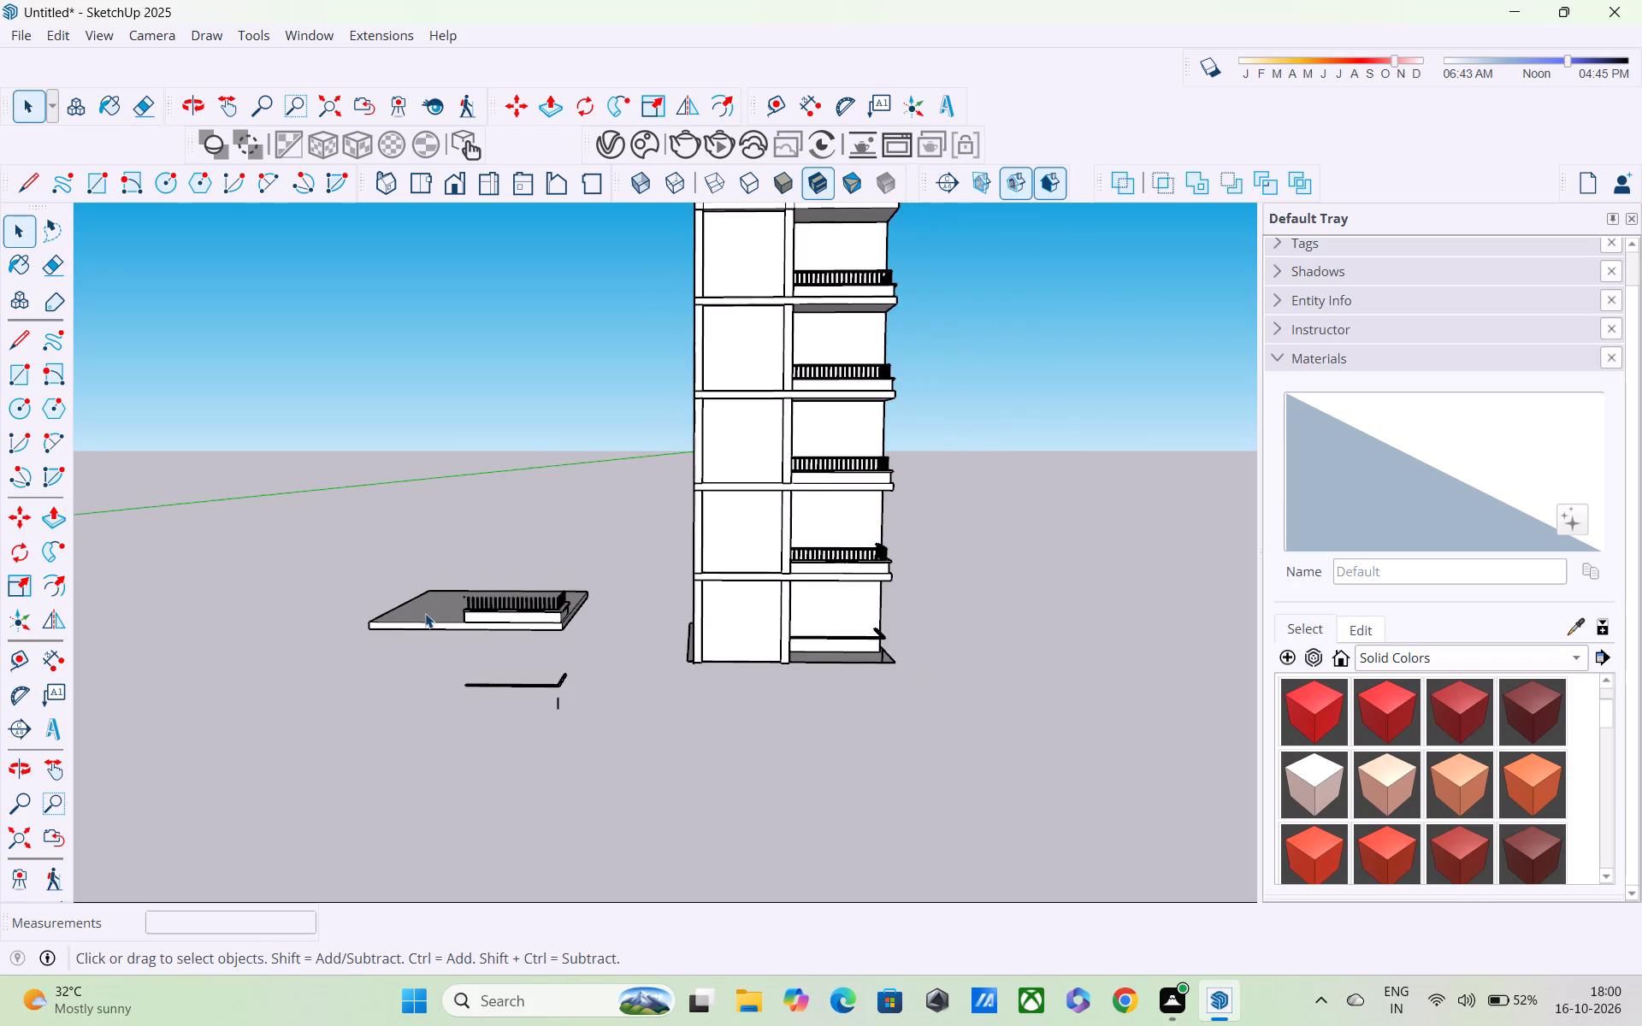
right_click(425, 613)
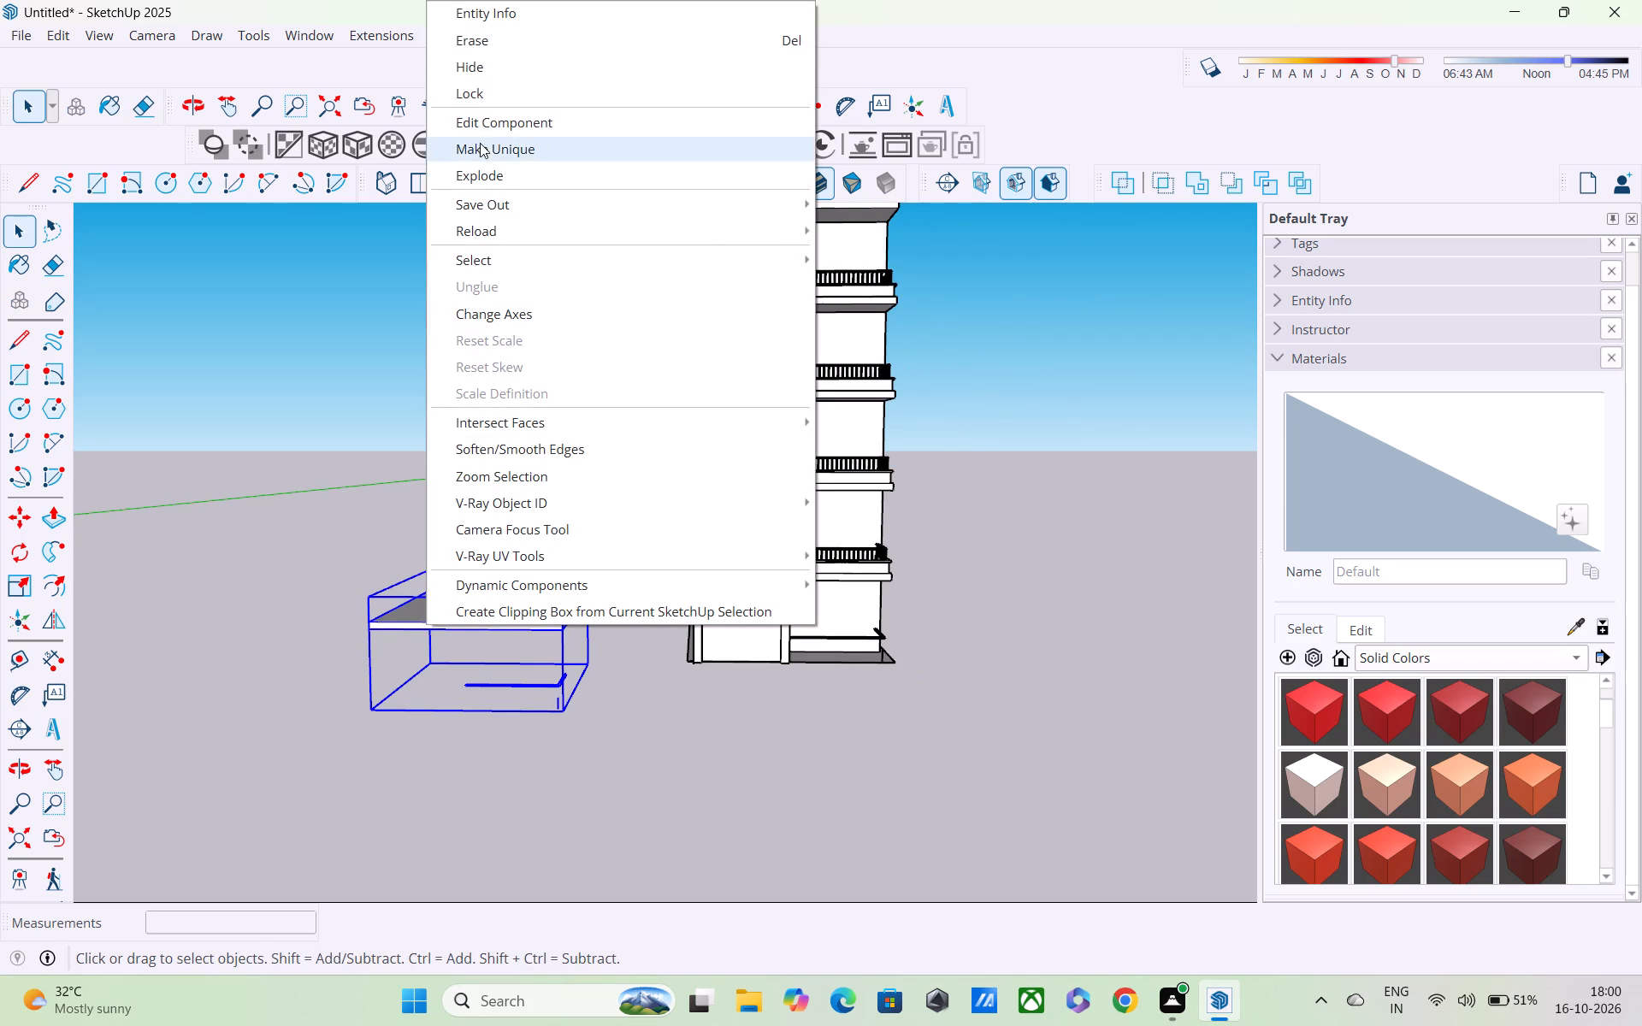
left_click(481, 149)
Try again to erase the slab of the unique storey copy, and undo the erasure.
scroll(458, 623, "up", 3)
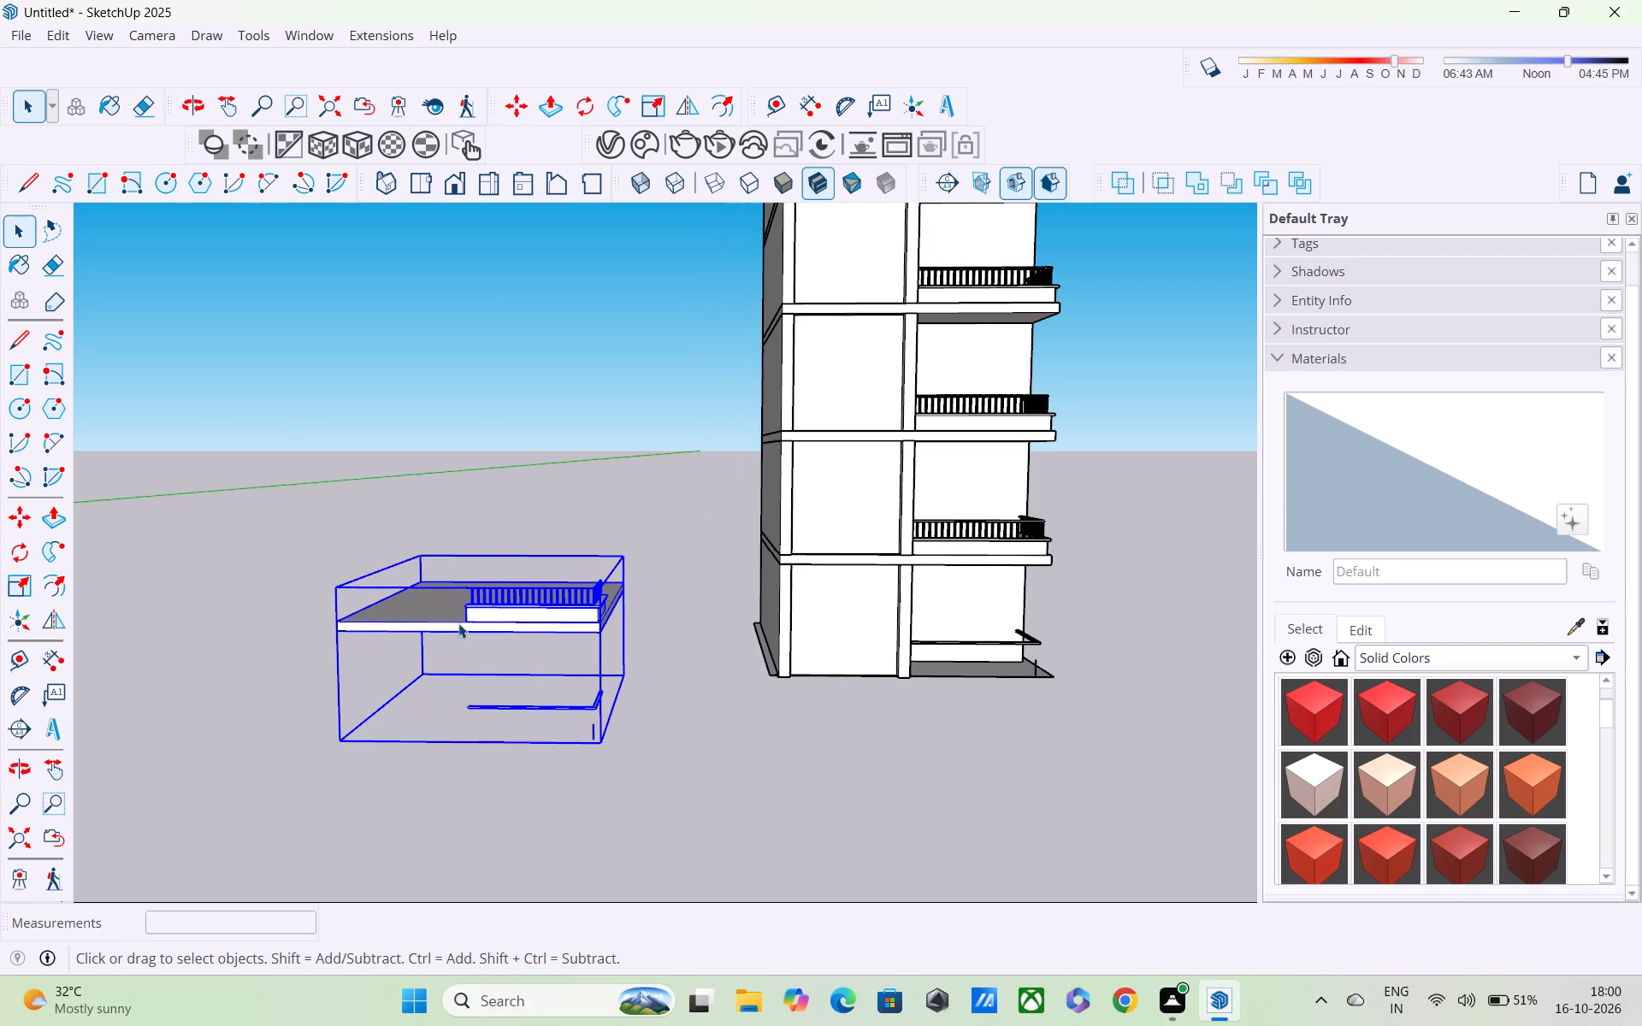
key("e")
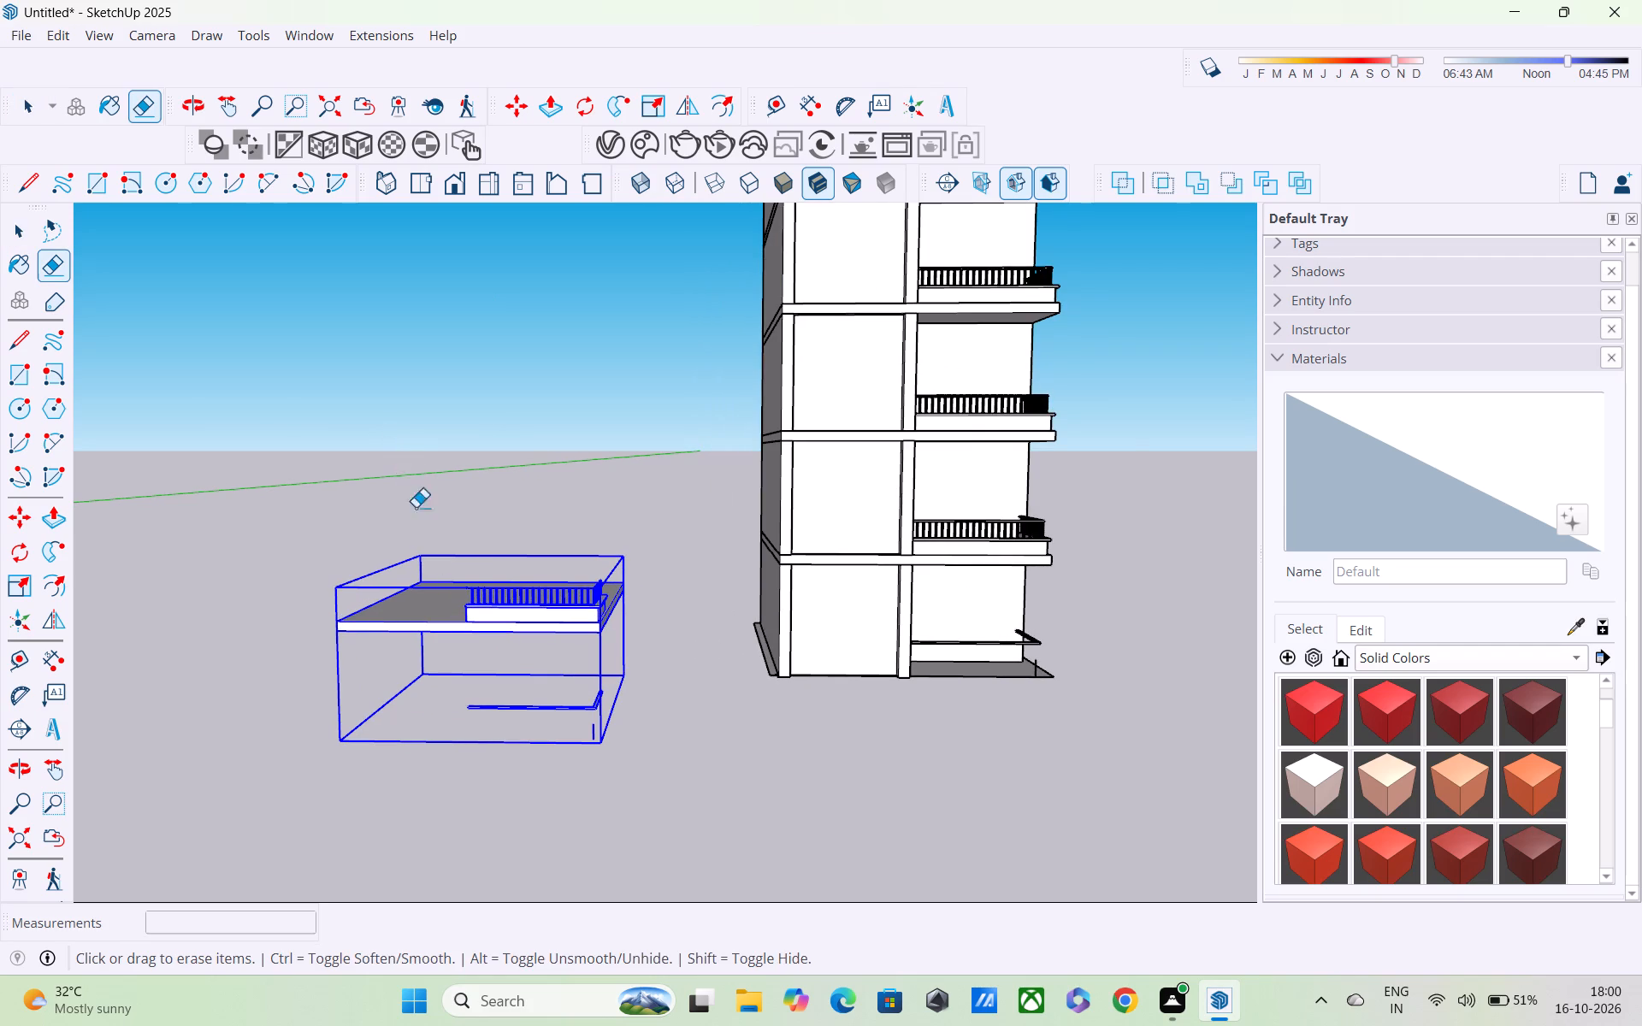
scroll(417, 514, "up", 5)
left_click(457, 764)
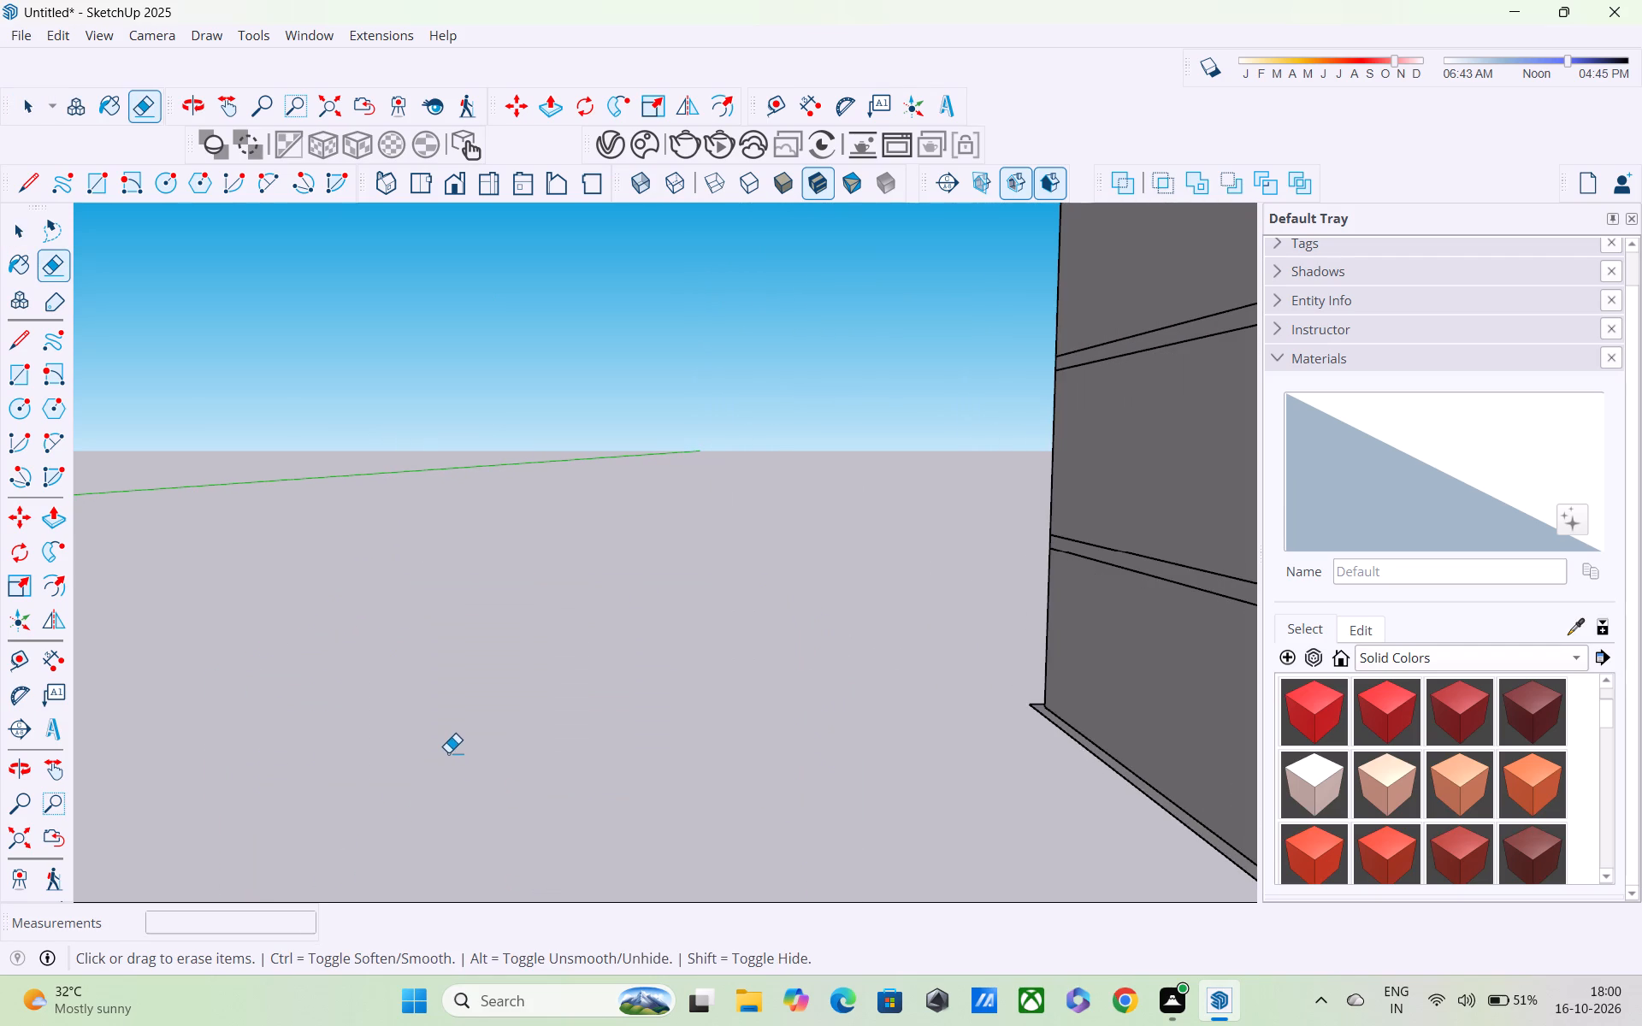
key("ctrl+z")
Open the unique storey copy for editing and erase the slab's upper front edge together with its top and front faces.
key("space")
double_click(446, 754)
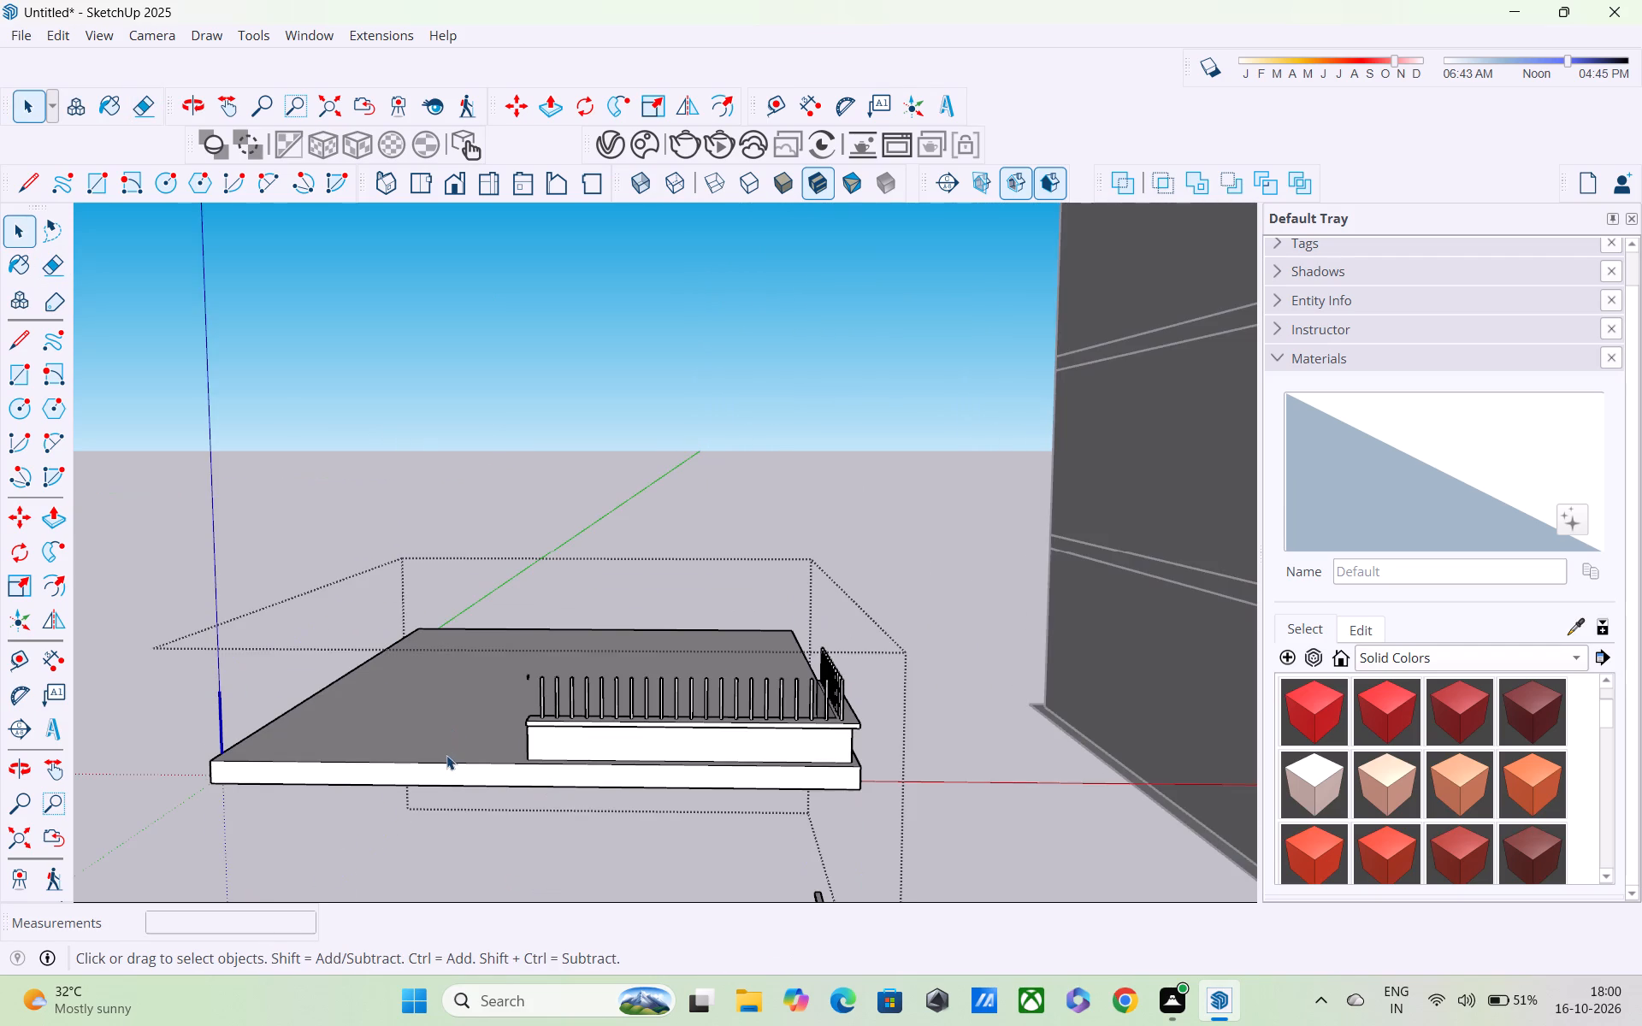
middle_click_drag(455, 733, 399, 632)
scroll(399, 624, "up", 5)
middle_click_drag(409, 622, 420, 685)
scroll(418, 667, "down", 13)
scroll(1066, 304, "up", 3)
scroll(1032, 366, "down", 5)
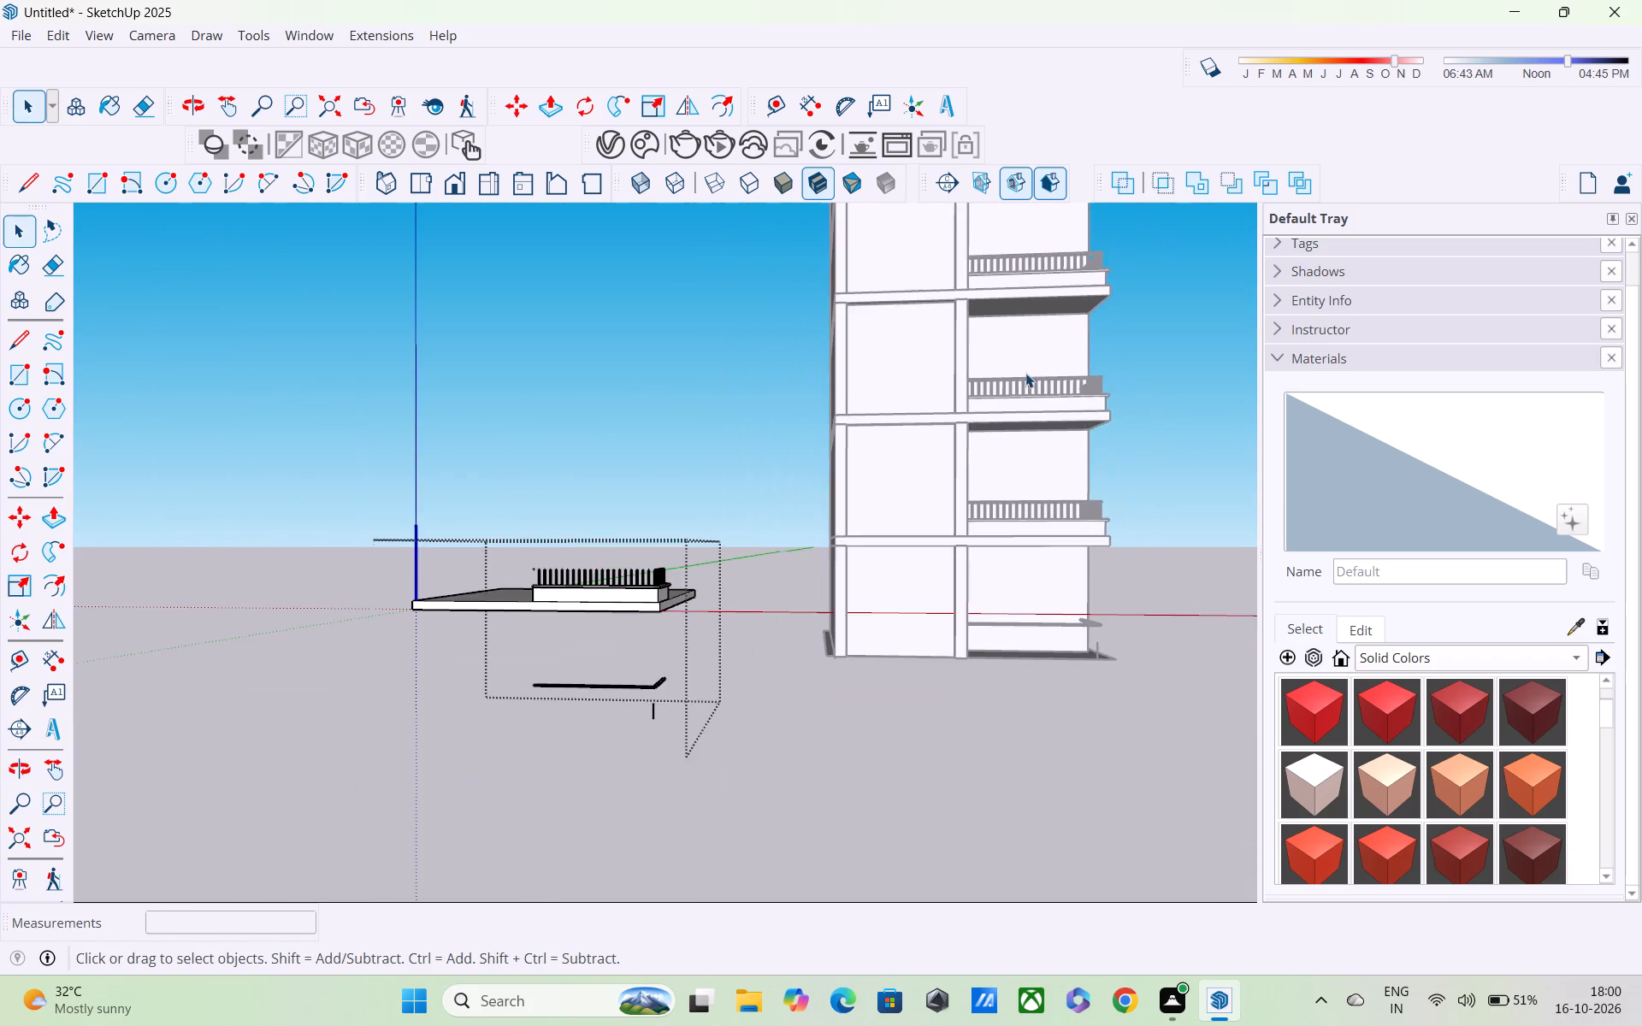
middle_click_drag(1025, 376, 962, 419)
scroll(658, 658, "up", 11)
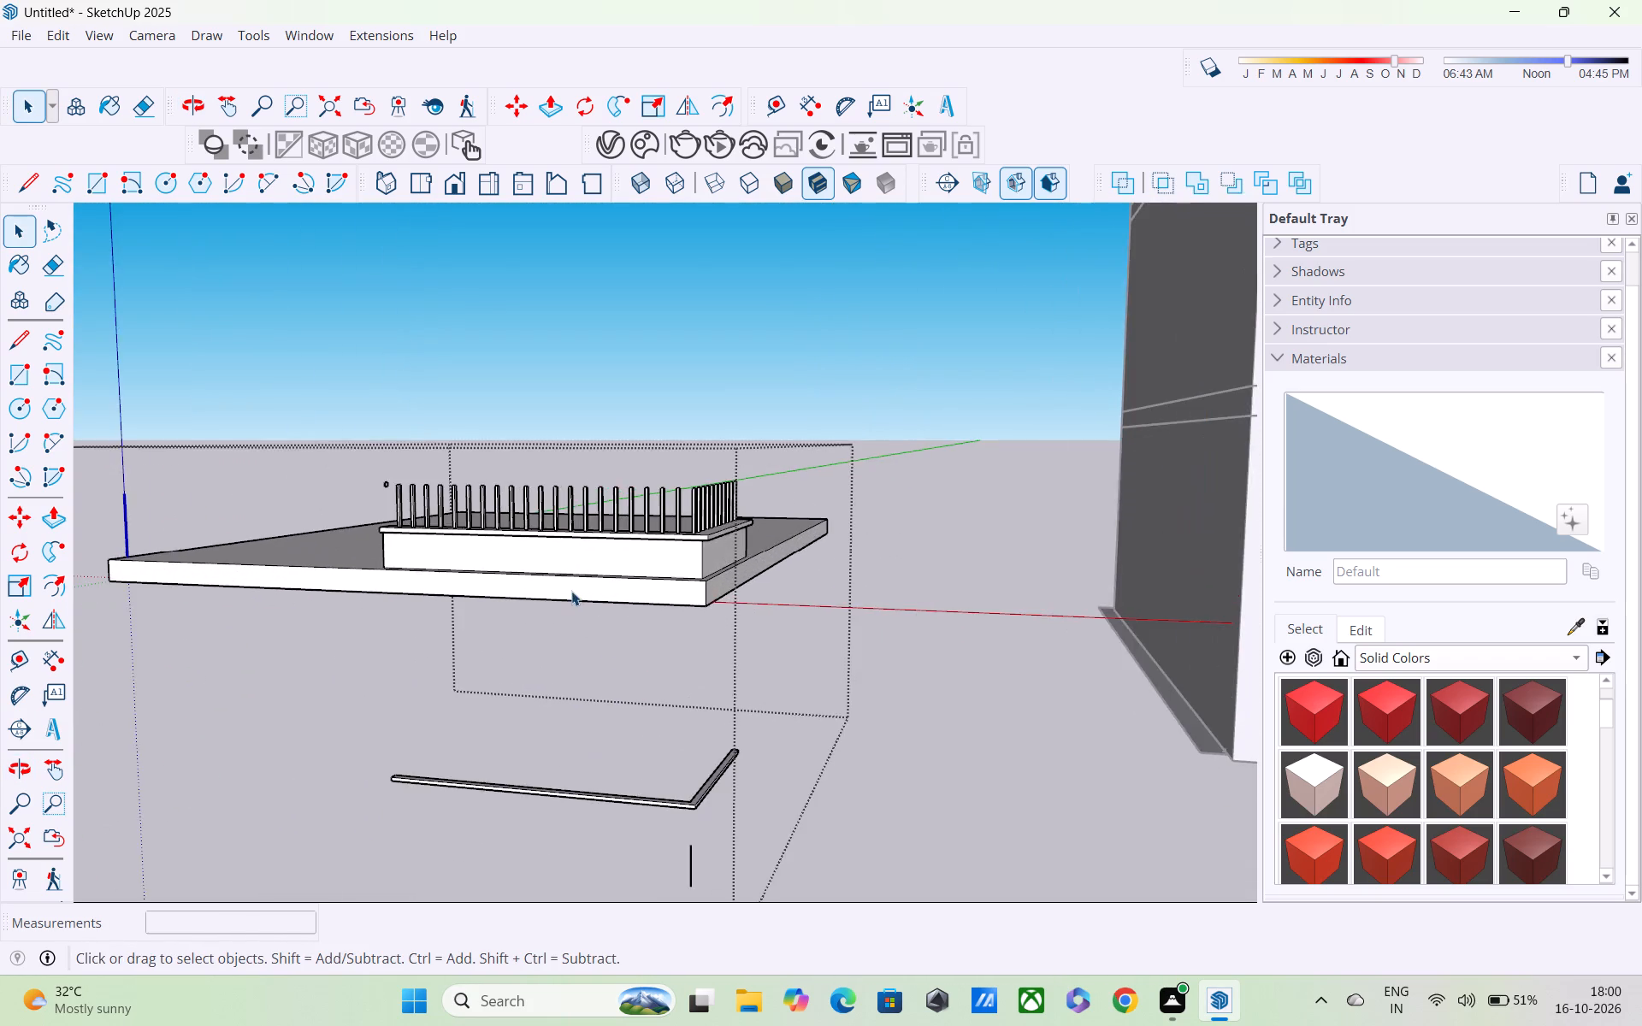
scroll(571, 591, "up", 4)
scroll(570, 588, "down", 19)
middle_click_drag(562, 581, 567, 648)
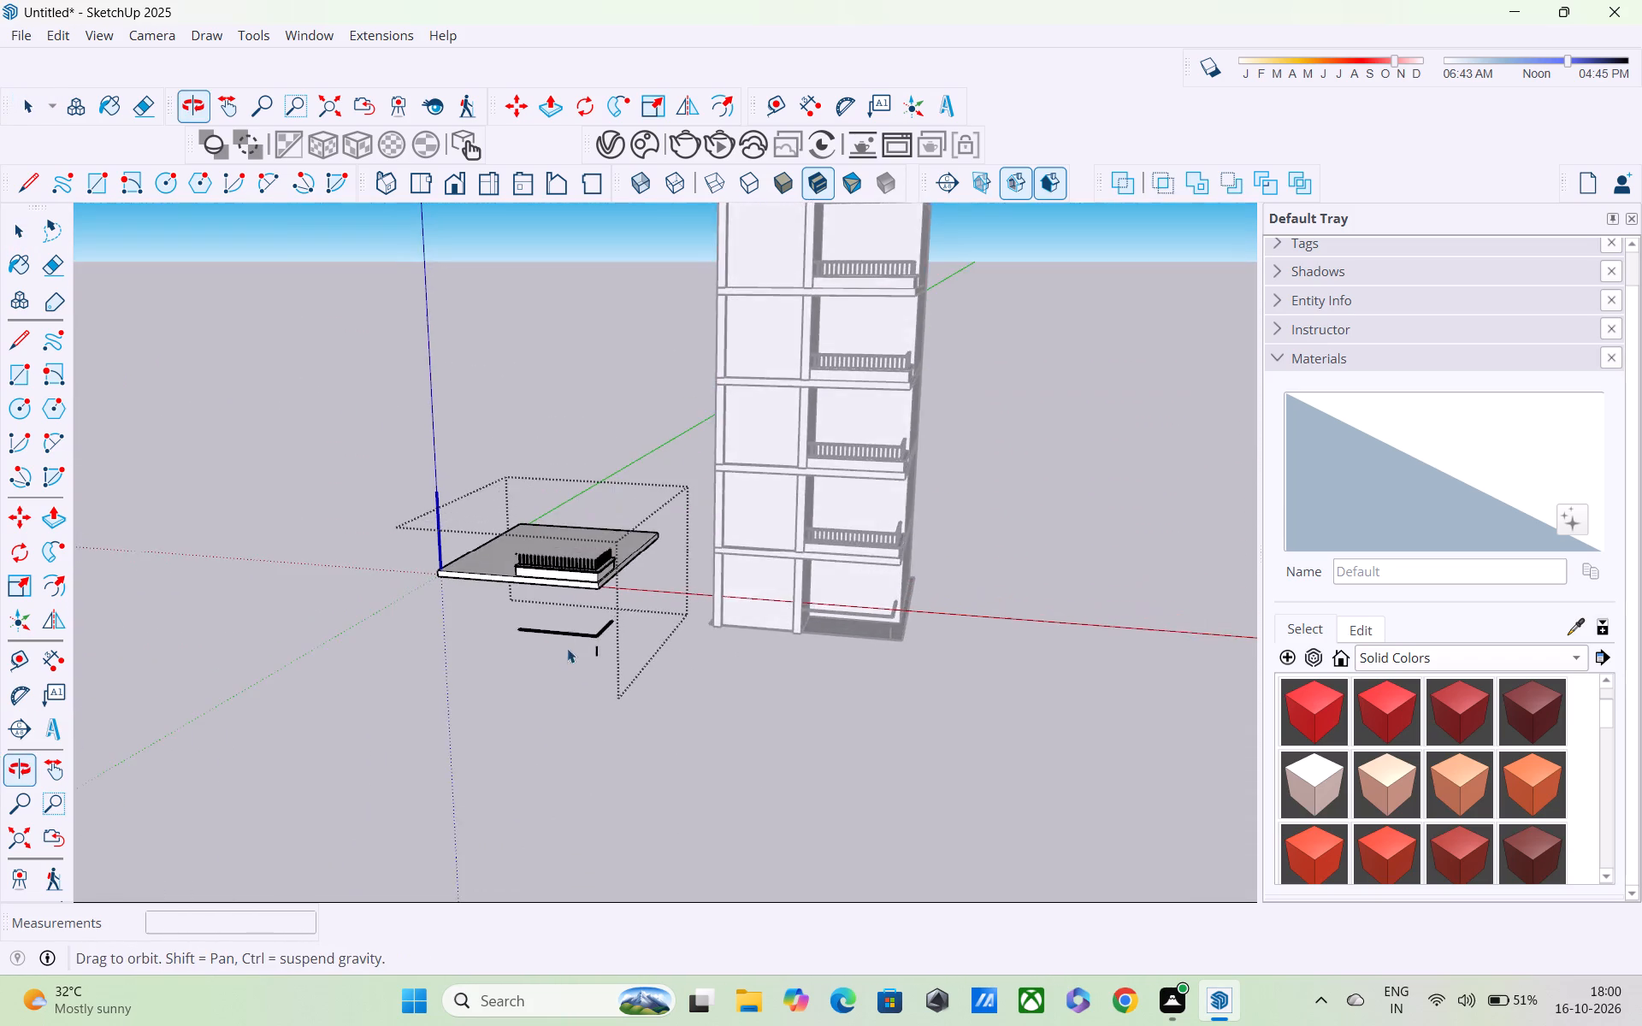
middle_click_drag(567, 648, 567, 651)
scroll(567, 557, "up", 13)
scroll(558, 555, "down", 1)
scroll(554, 563, "up", 2)
middle_click_drag(529, 563, 481, 522)
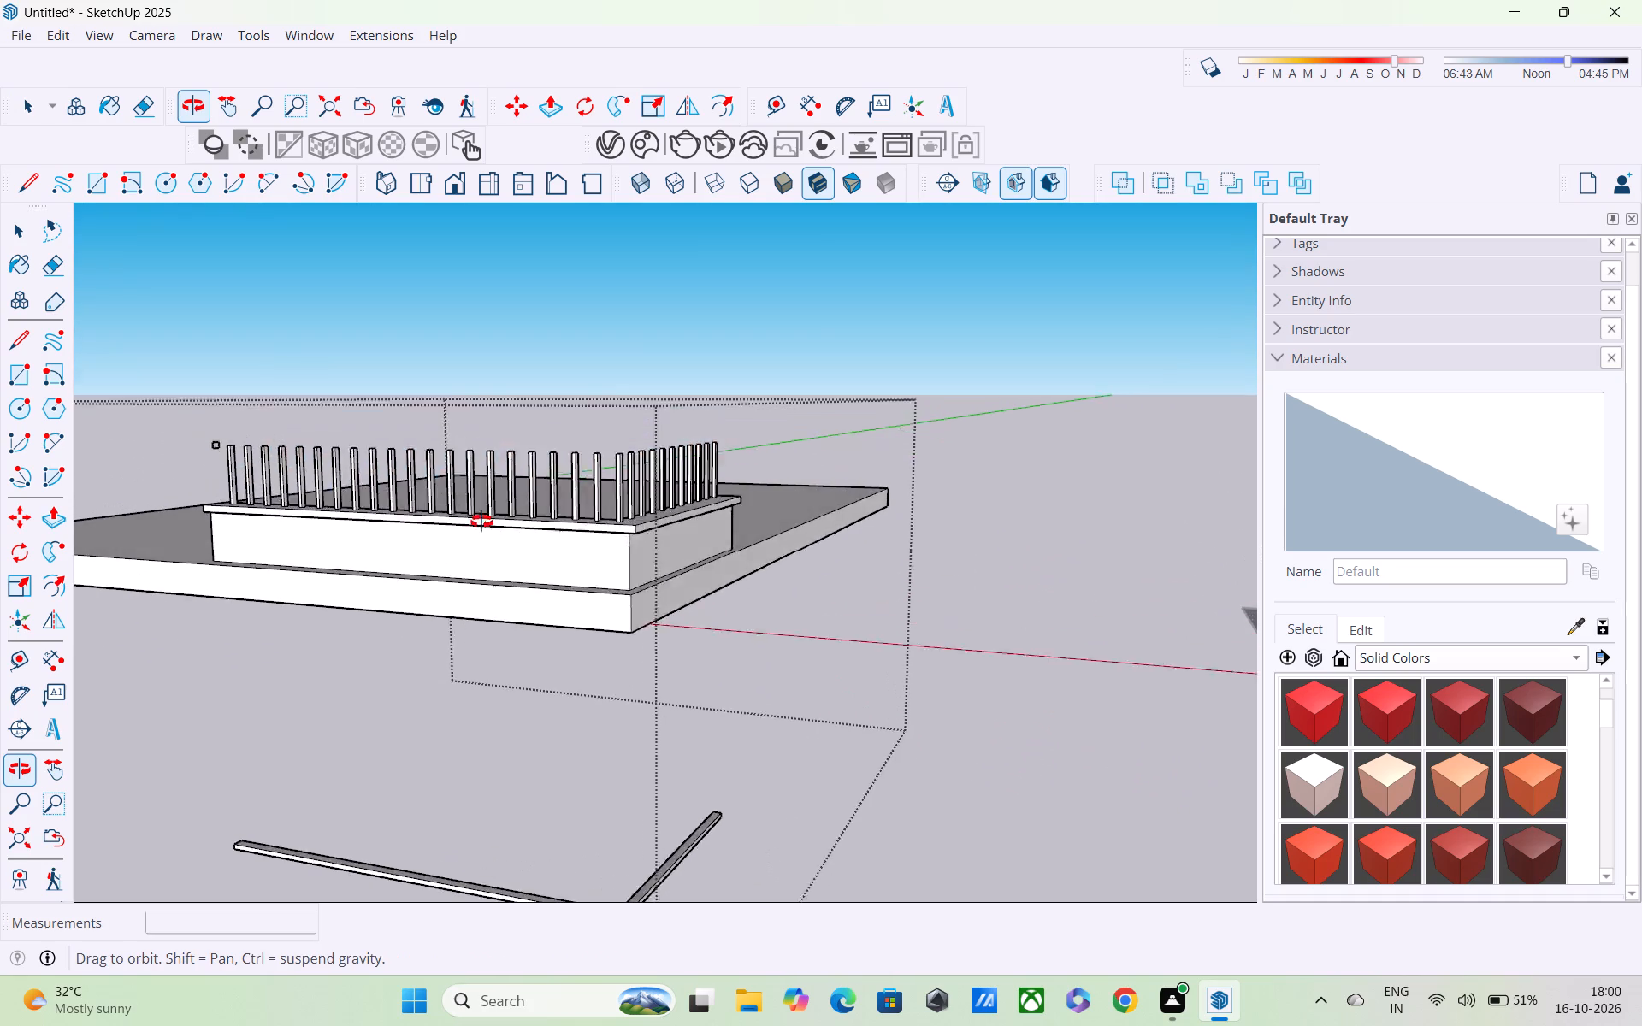
middle_click_drag(481, 522, 485, 528)
scroll(485, 528, "up", 4)
key("e")
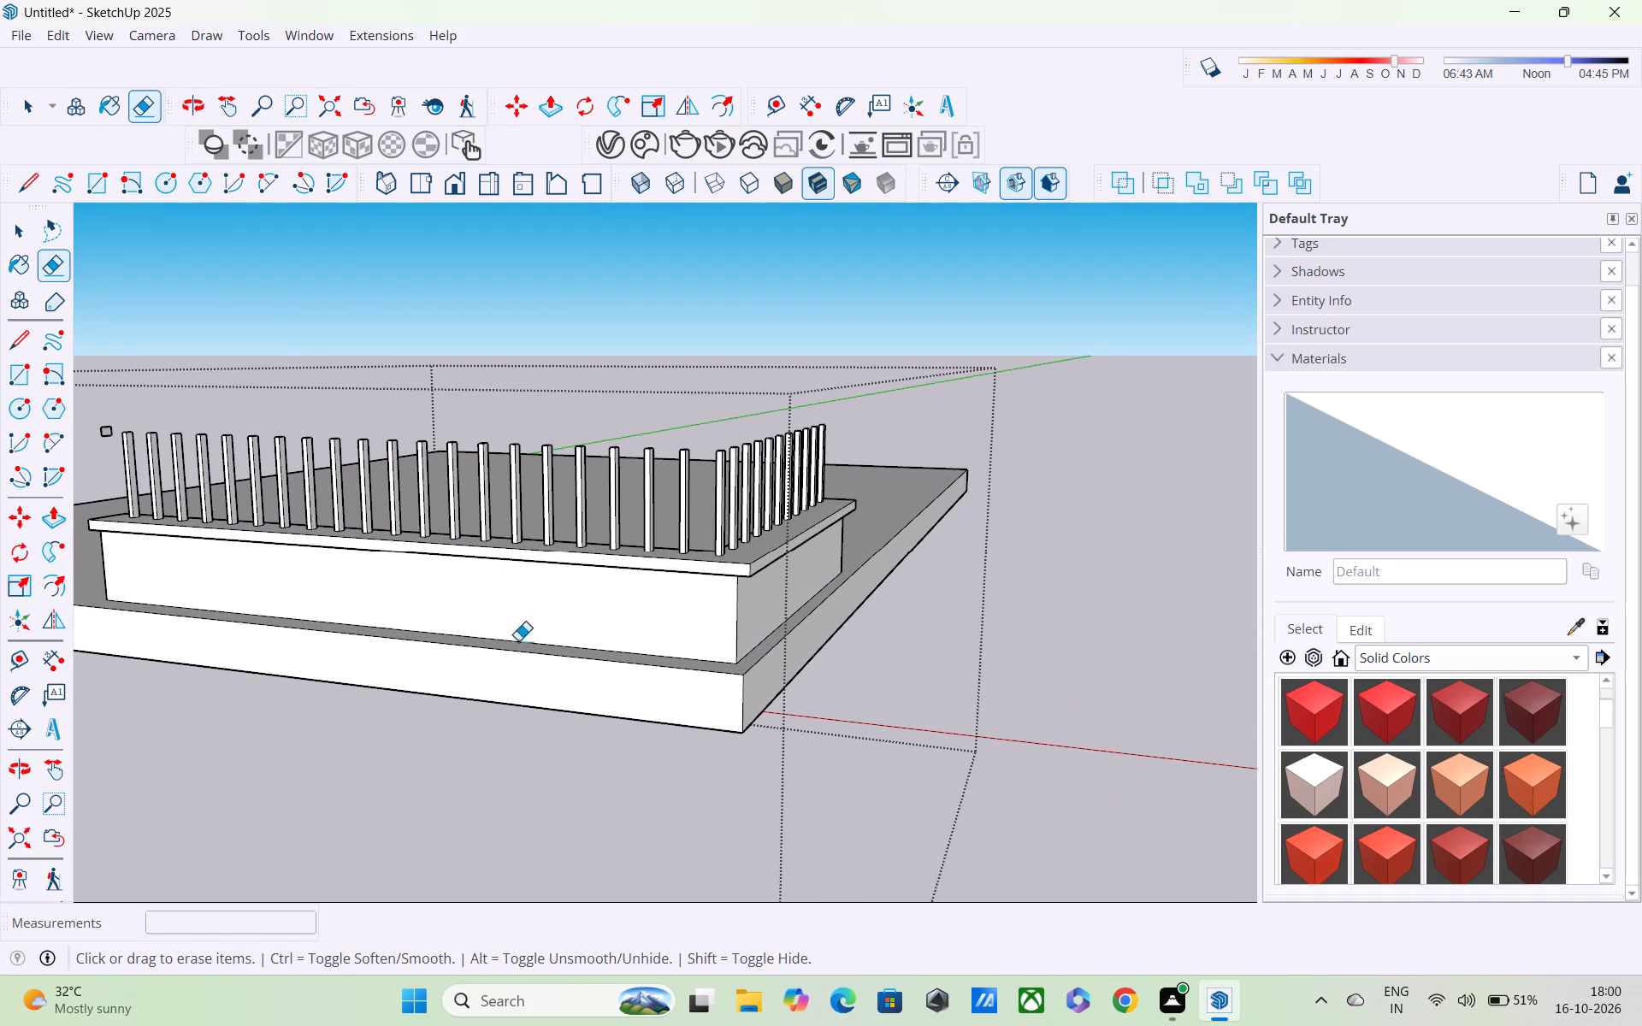
scroll(523, 657, "up", 1)
left_click(529, 673)
left_click(528, 653)
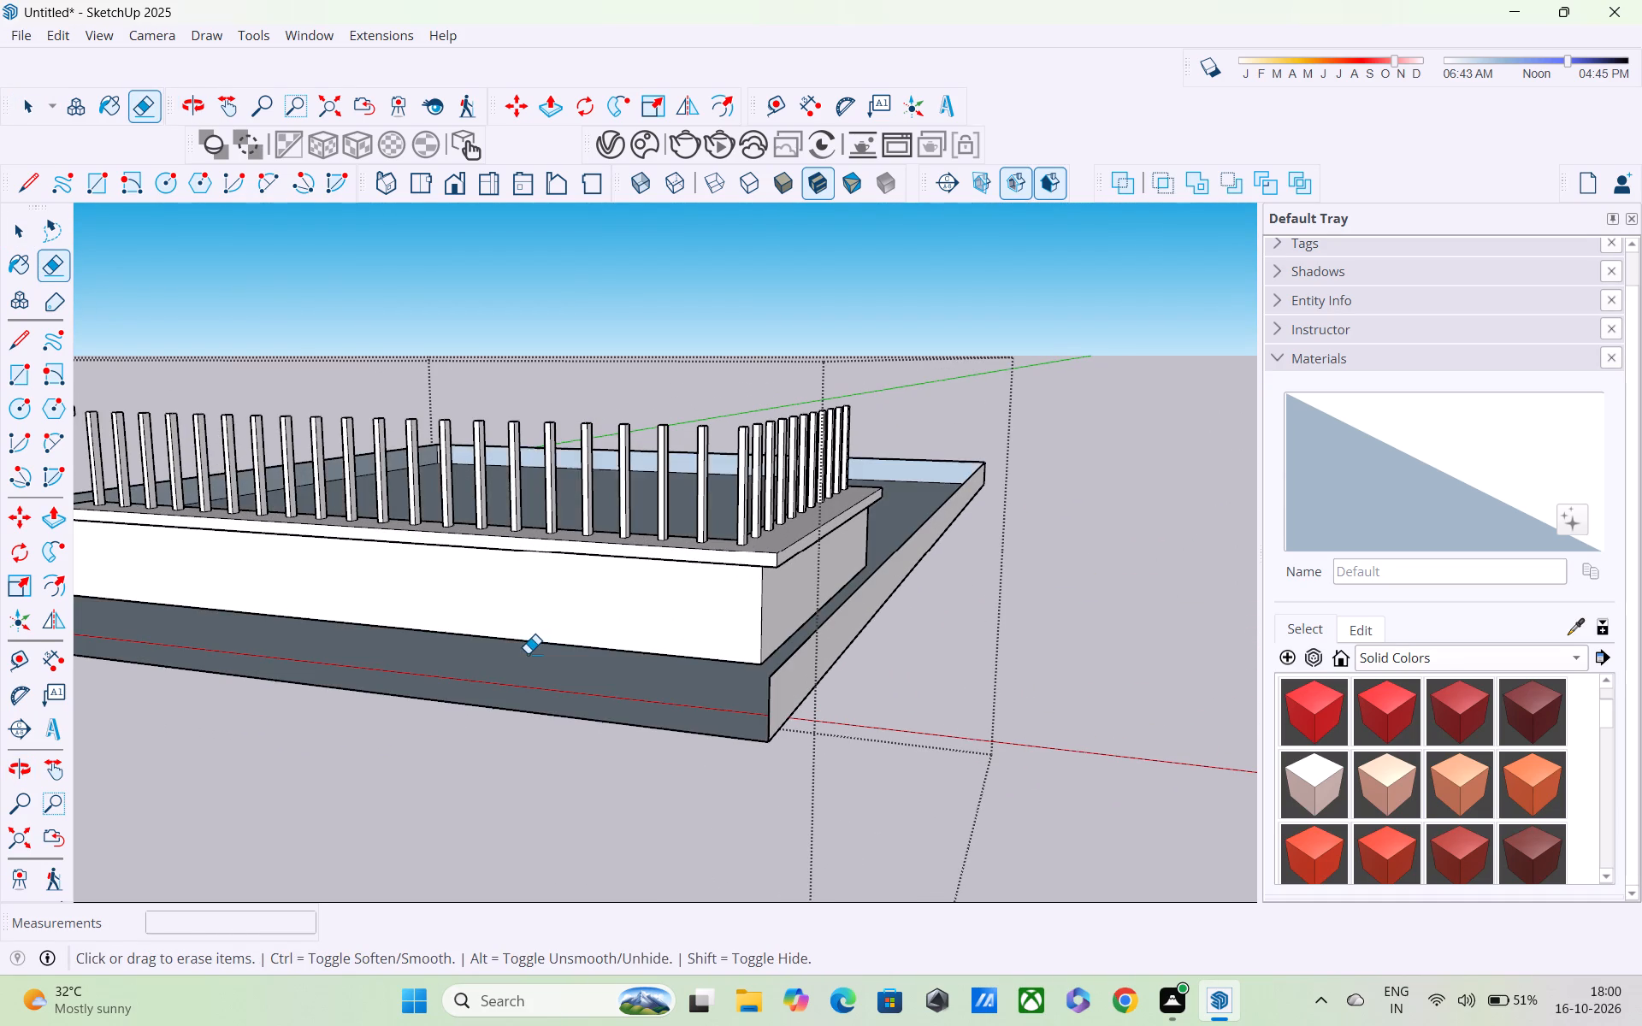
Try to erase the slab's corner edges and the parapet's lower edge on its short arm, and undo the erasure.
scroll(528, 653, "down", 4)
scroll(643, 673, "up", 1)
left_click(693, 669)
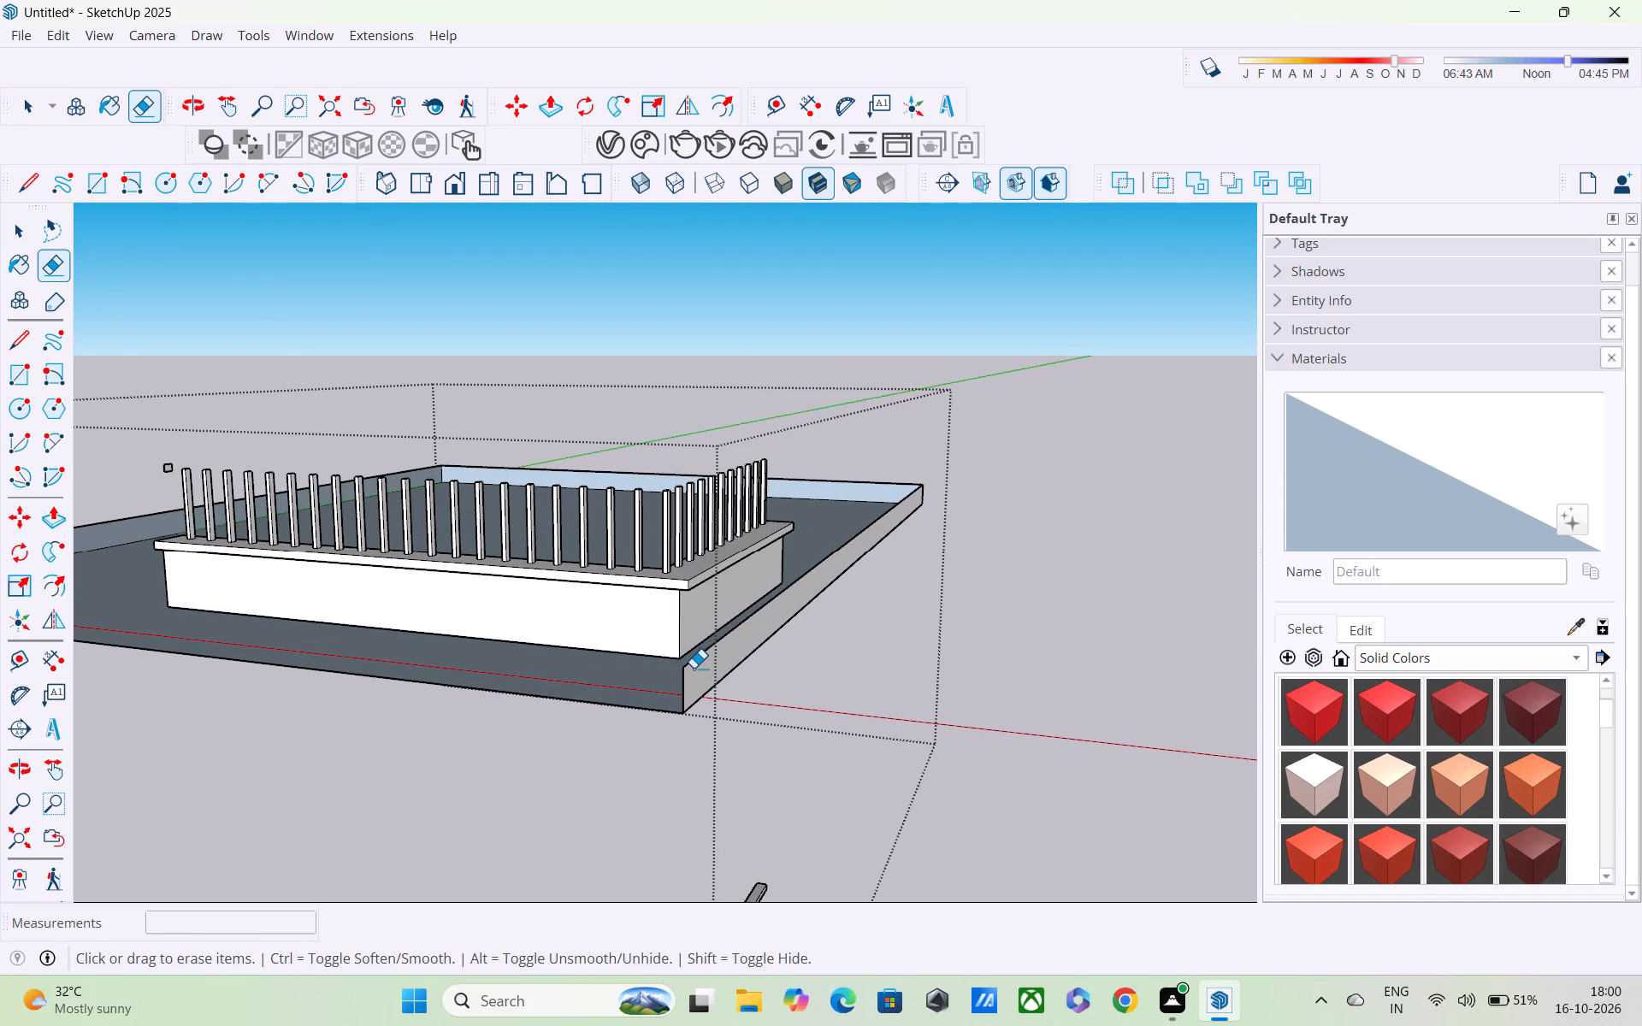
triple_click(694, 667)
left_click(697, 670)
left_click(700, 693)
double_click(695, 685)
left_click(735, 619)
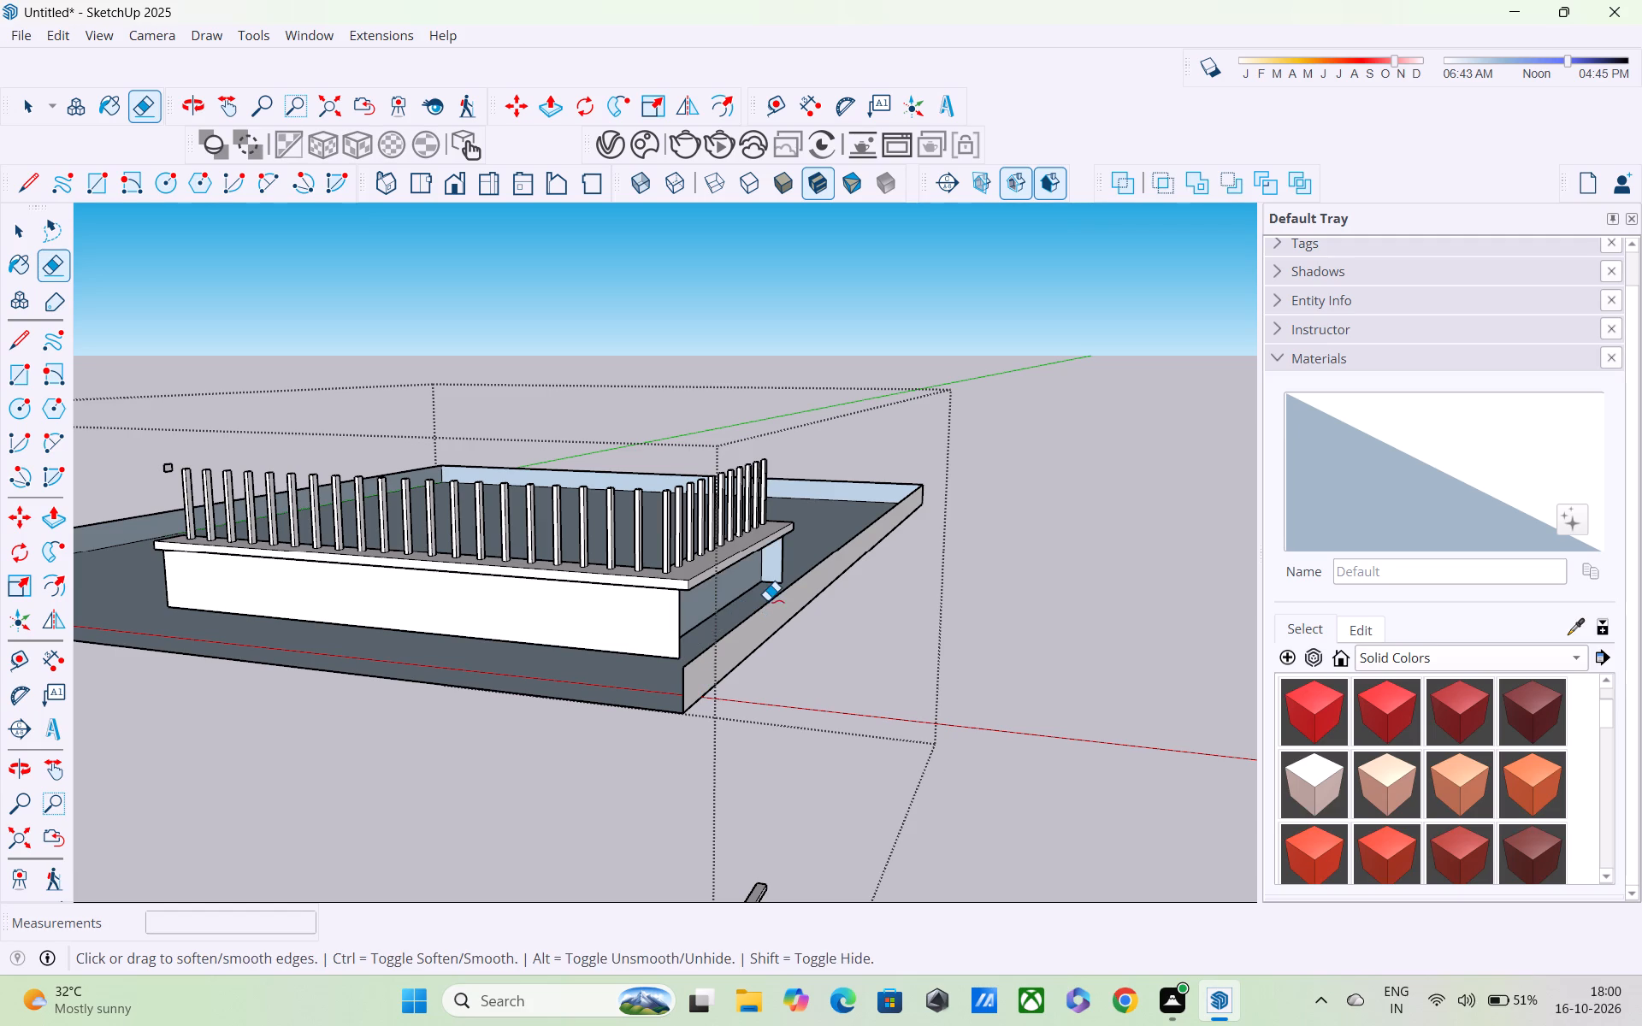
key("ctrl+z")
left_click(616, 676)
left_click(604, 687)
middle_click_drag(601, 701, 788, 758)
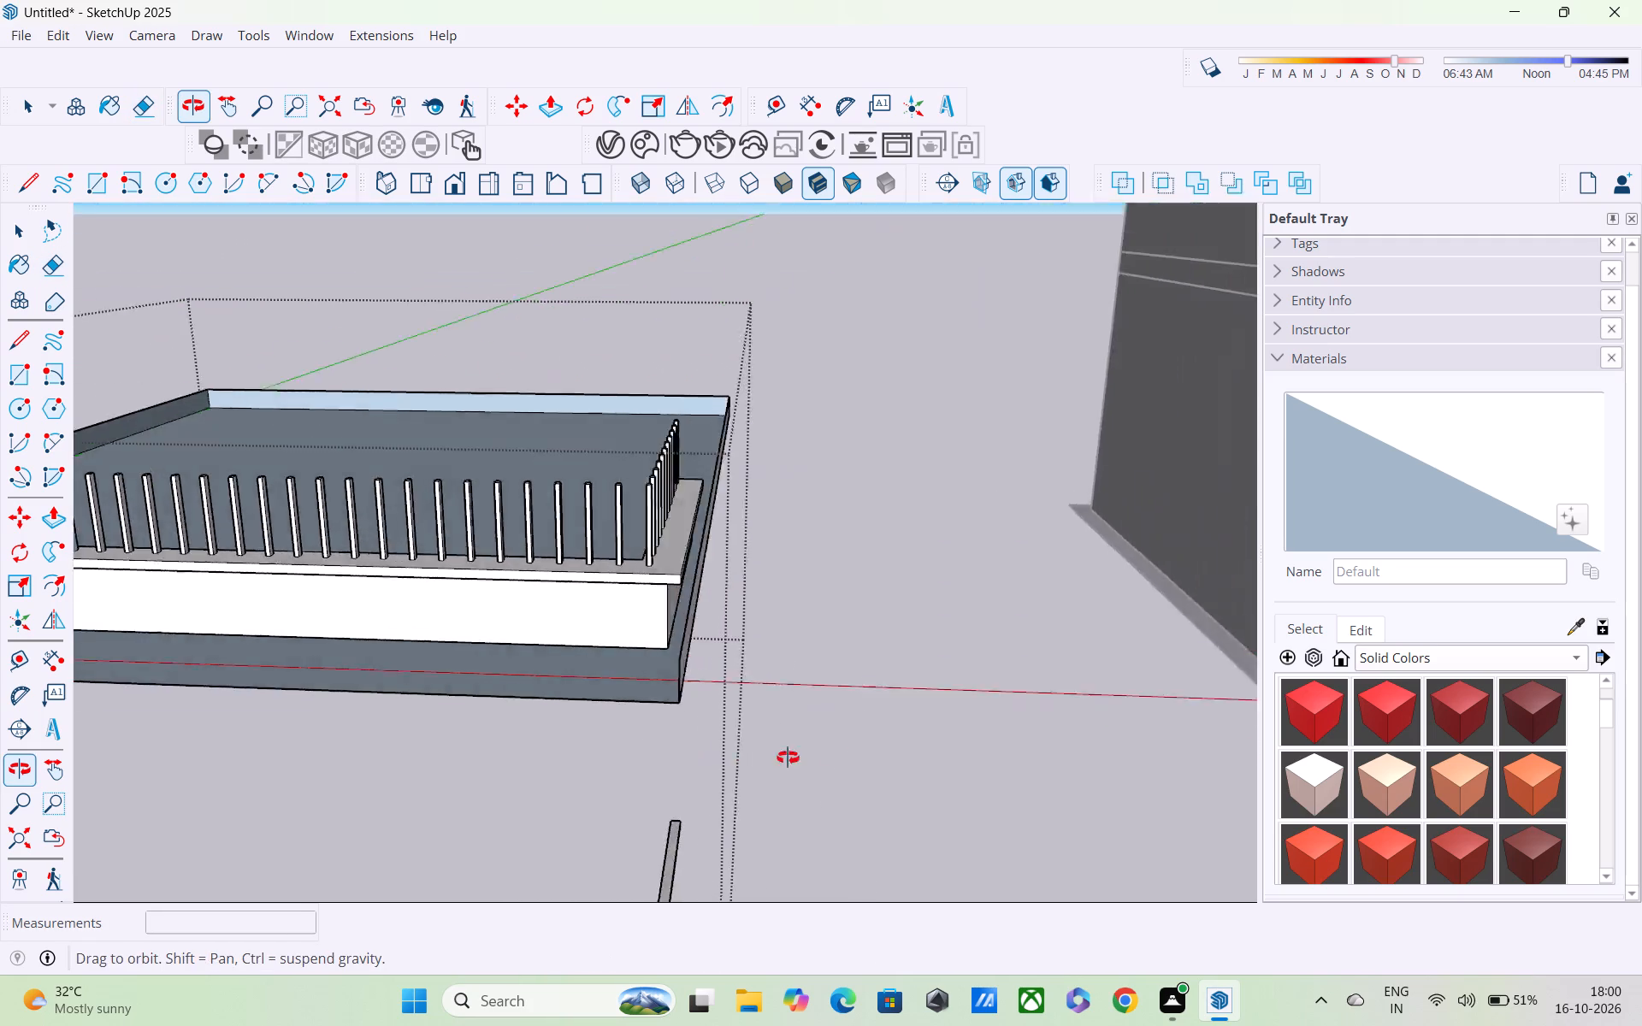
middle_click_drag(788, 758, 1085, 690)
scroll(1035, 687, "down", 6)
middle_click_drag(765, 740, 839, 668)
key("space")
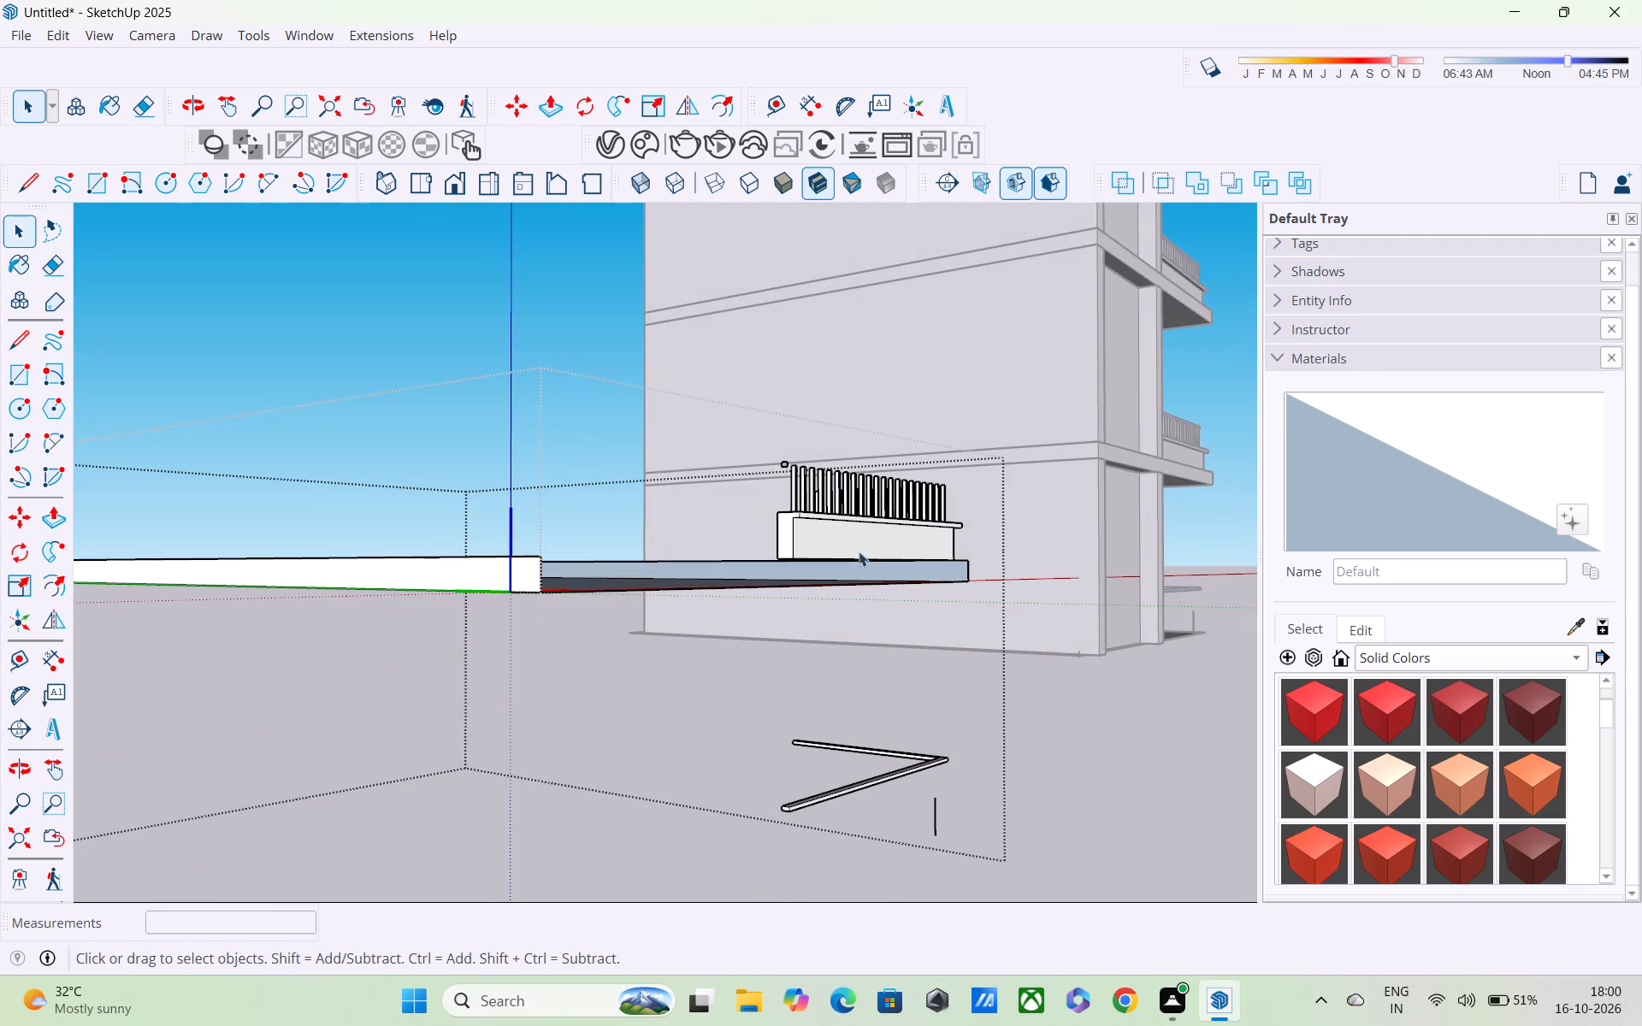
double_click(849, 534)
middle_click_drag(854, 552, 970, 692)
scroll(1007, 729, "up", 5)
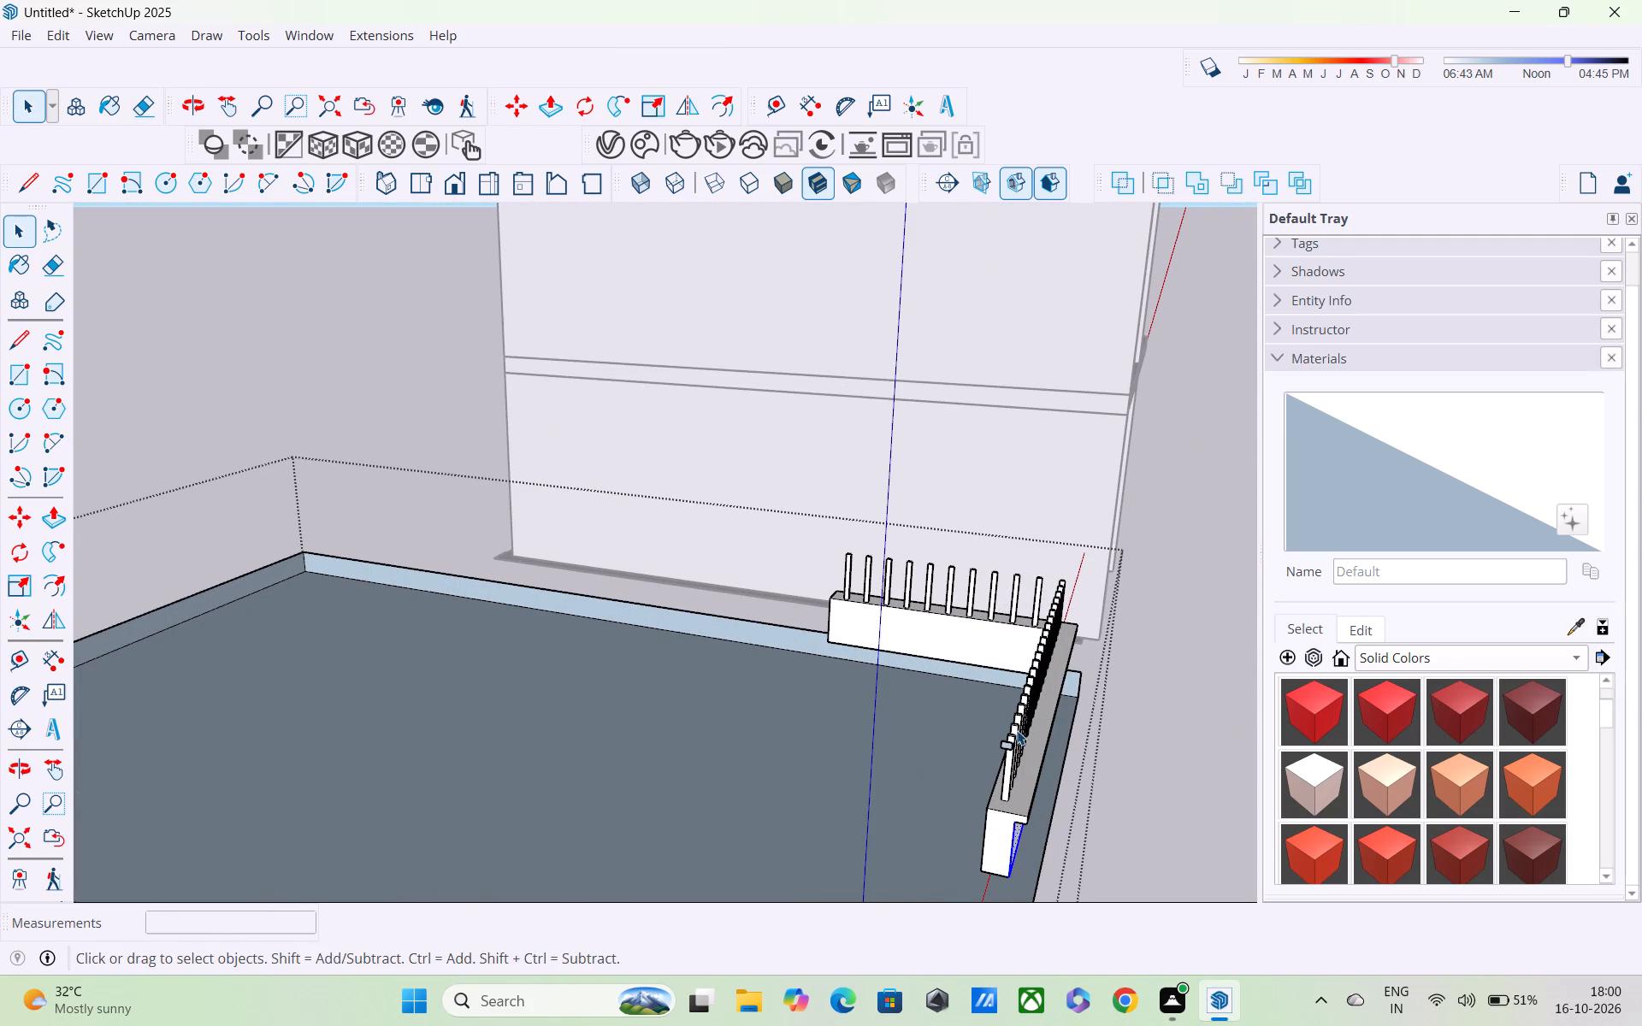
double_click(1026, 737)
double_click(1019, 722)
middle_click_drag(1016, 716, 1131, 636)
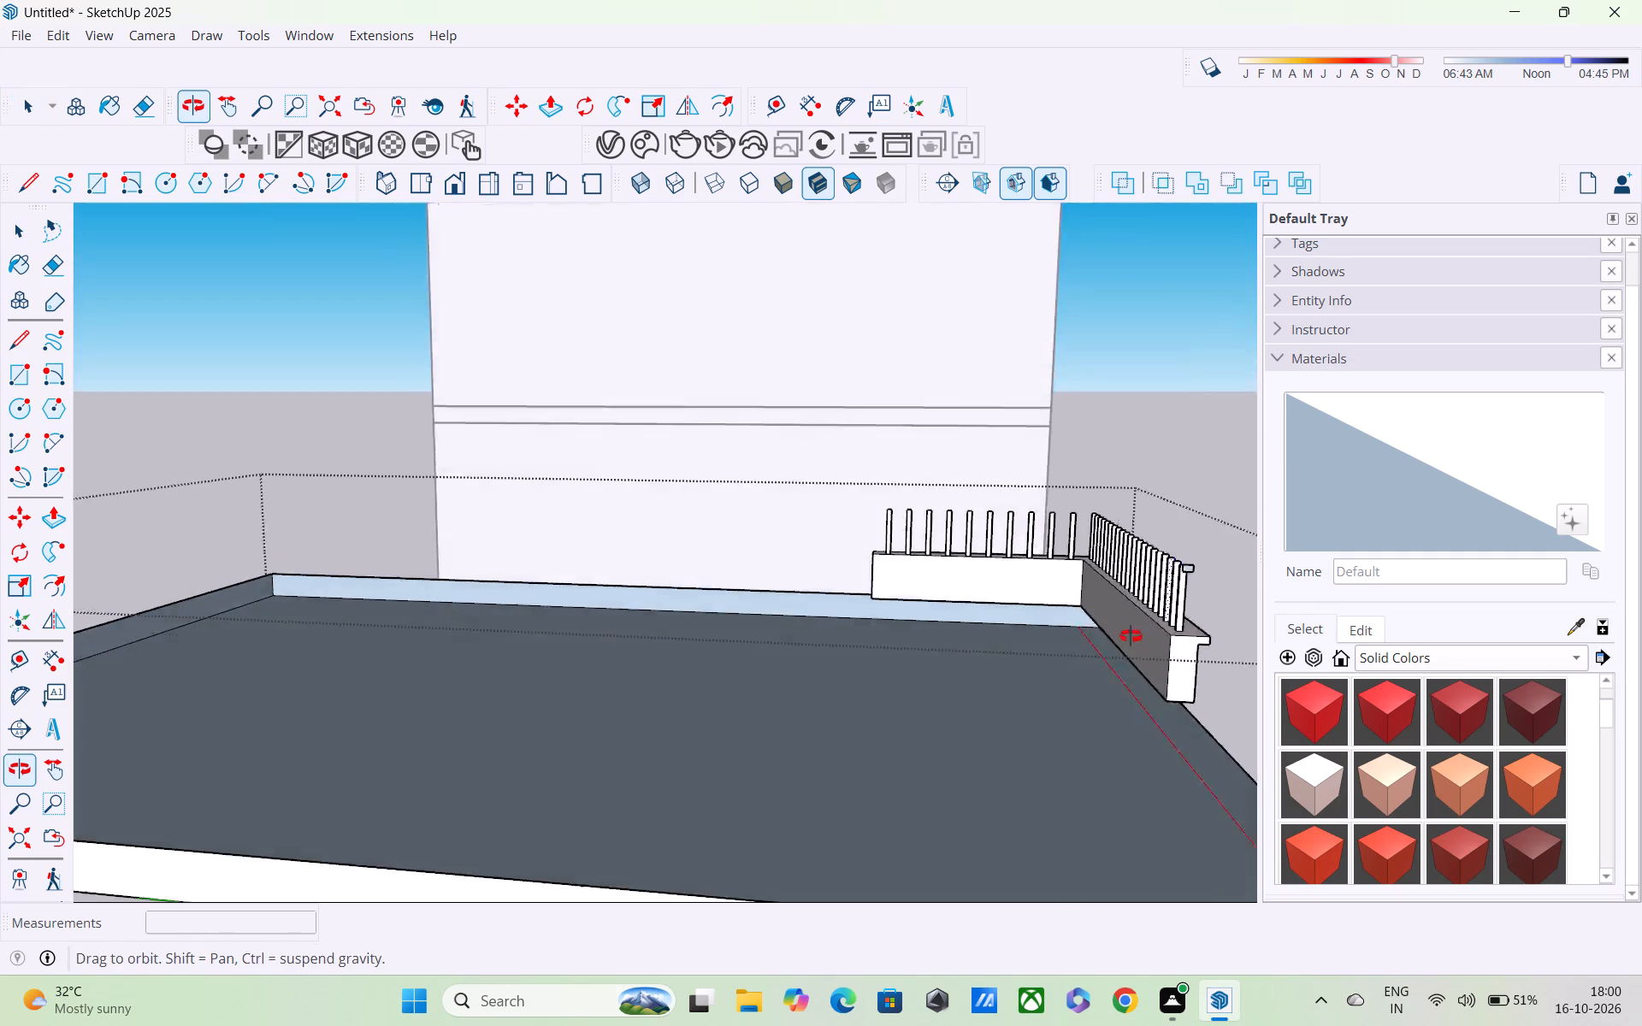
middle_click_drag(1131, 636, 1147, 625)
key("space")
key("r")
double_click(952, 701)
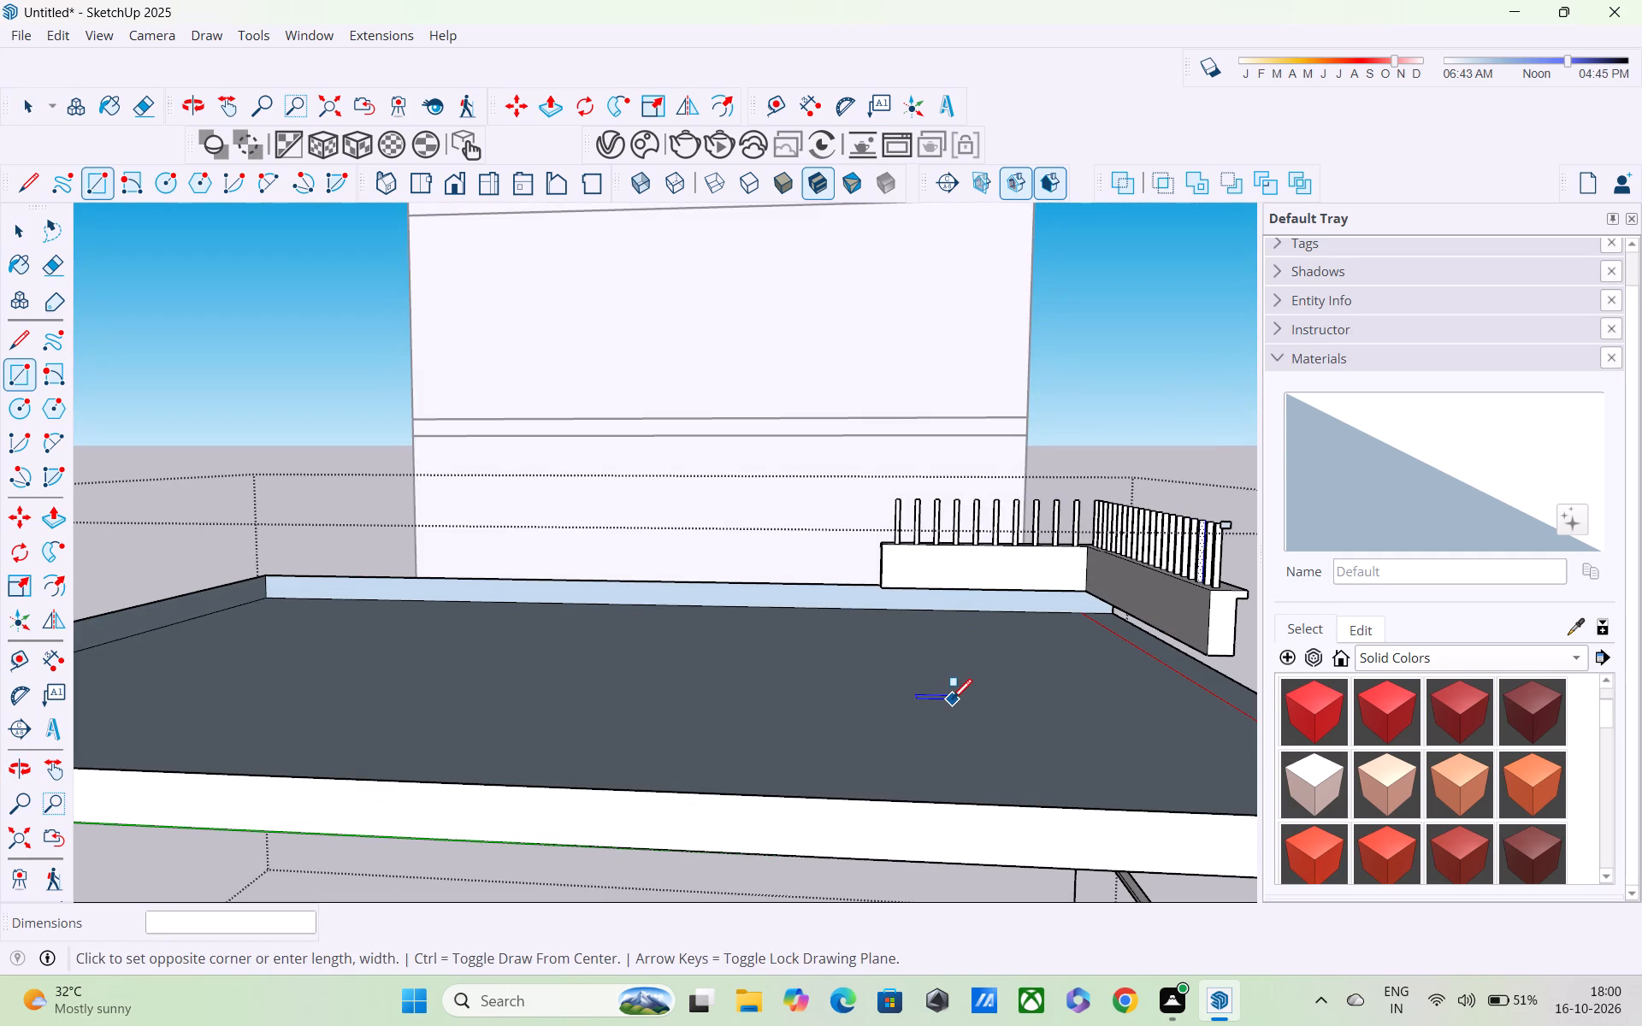
Delete the slab's large bottom face and its long vertical side strip on the side facing the tower.
key("space")
left_click(942, 715)
middle_click_drag(929, 779, 825, 964)
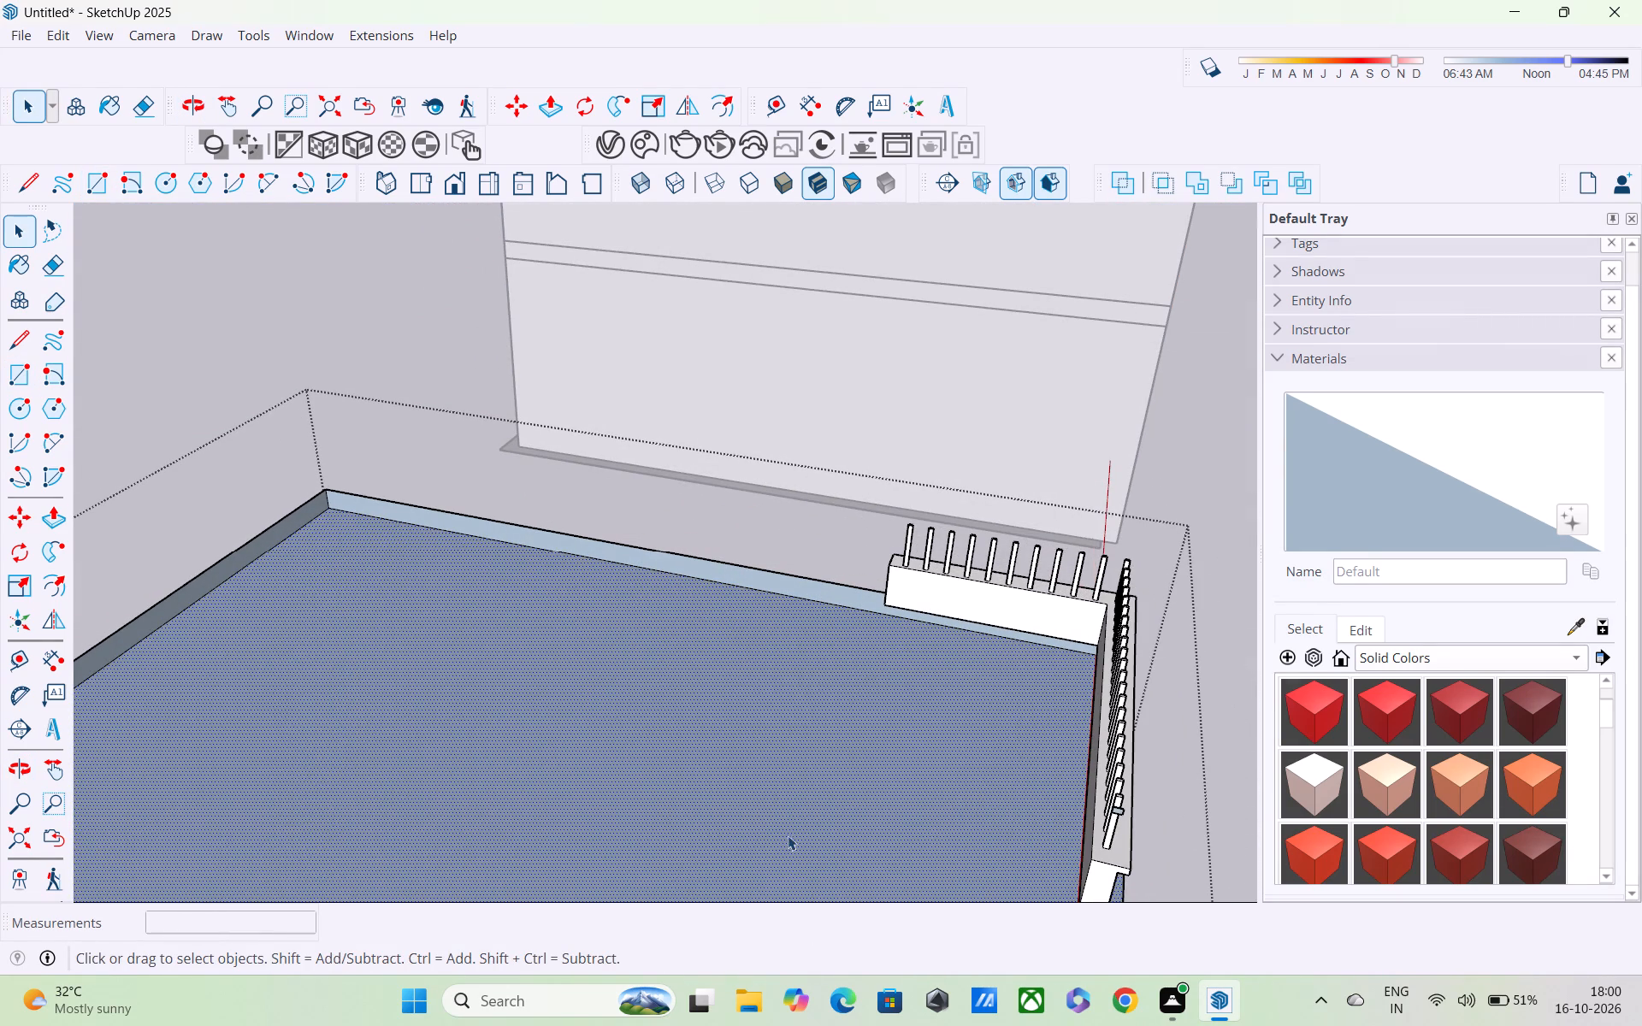
key("Delete")
scroll(785, 827, "down", 5)
scroll(765, 778, "up", 1)
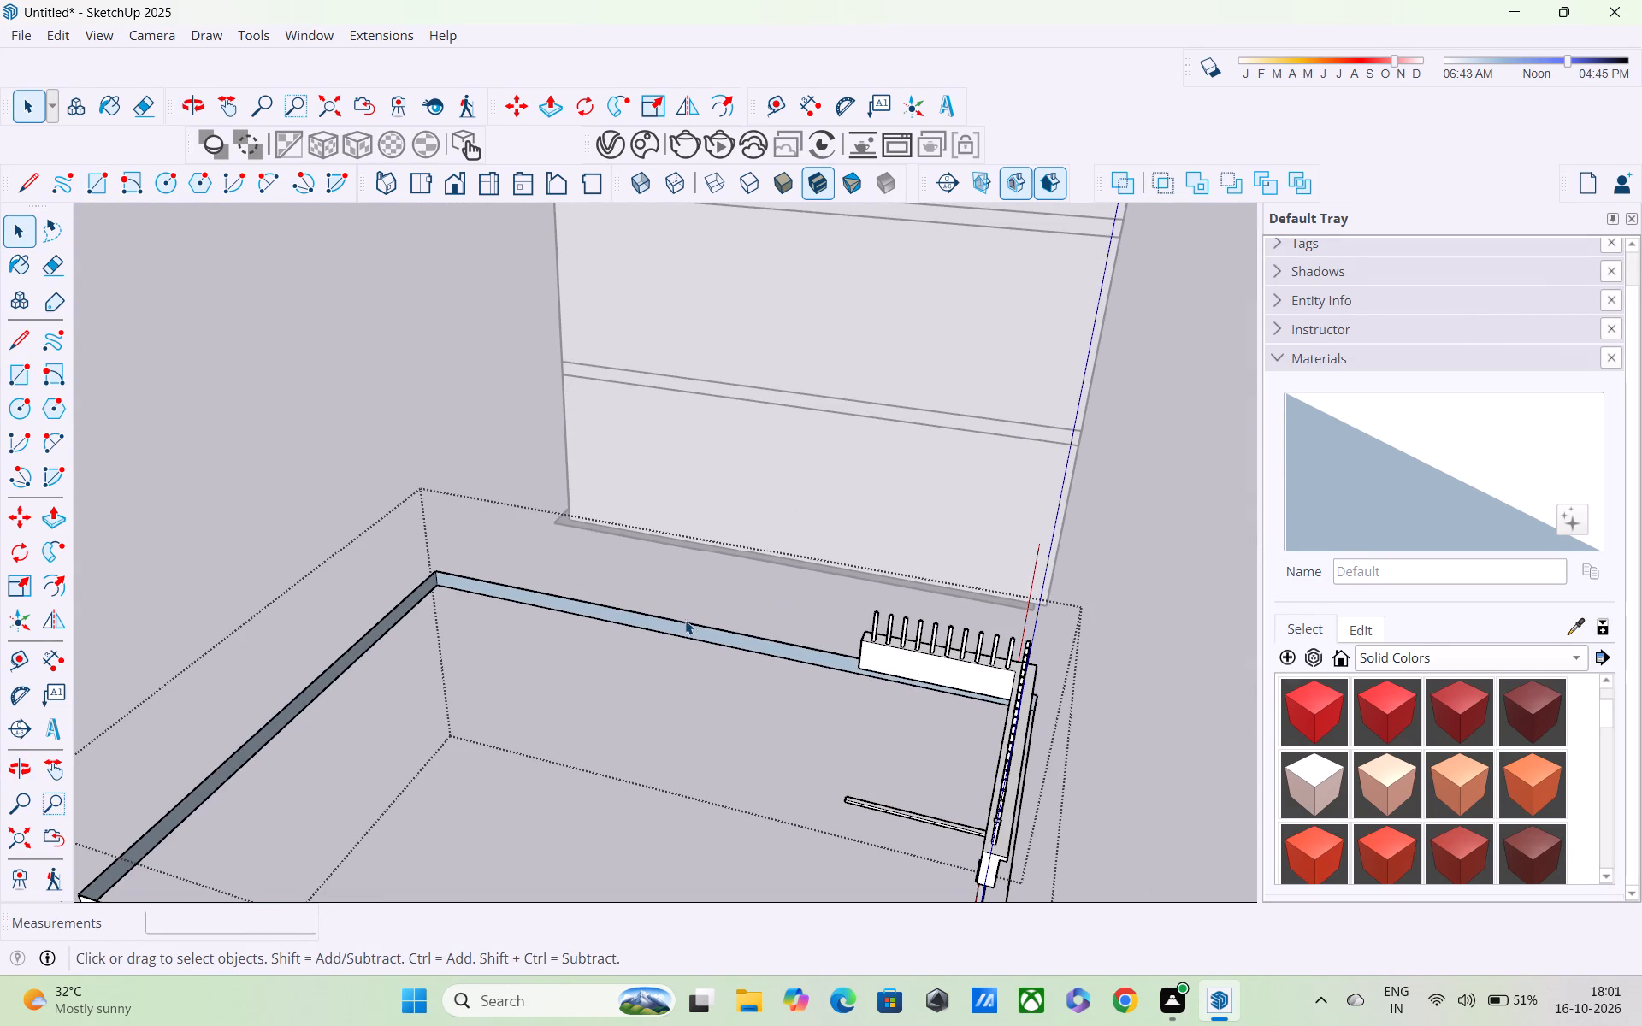
left_click_drag(683, 615, 659, 664)
key("Delete")
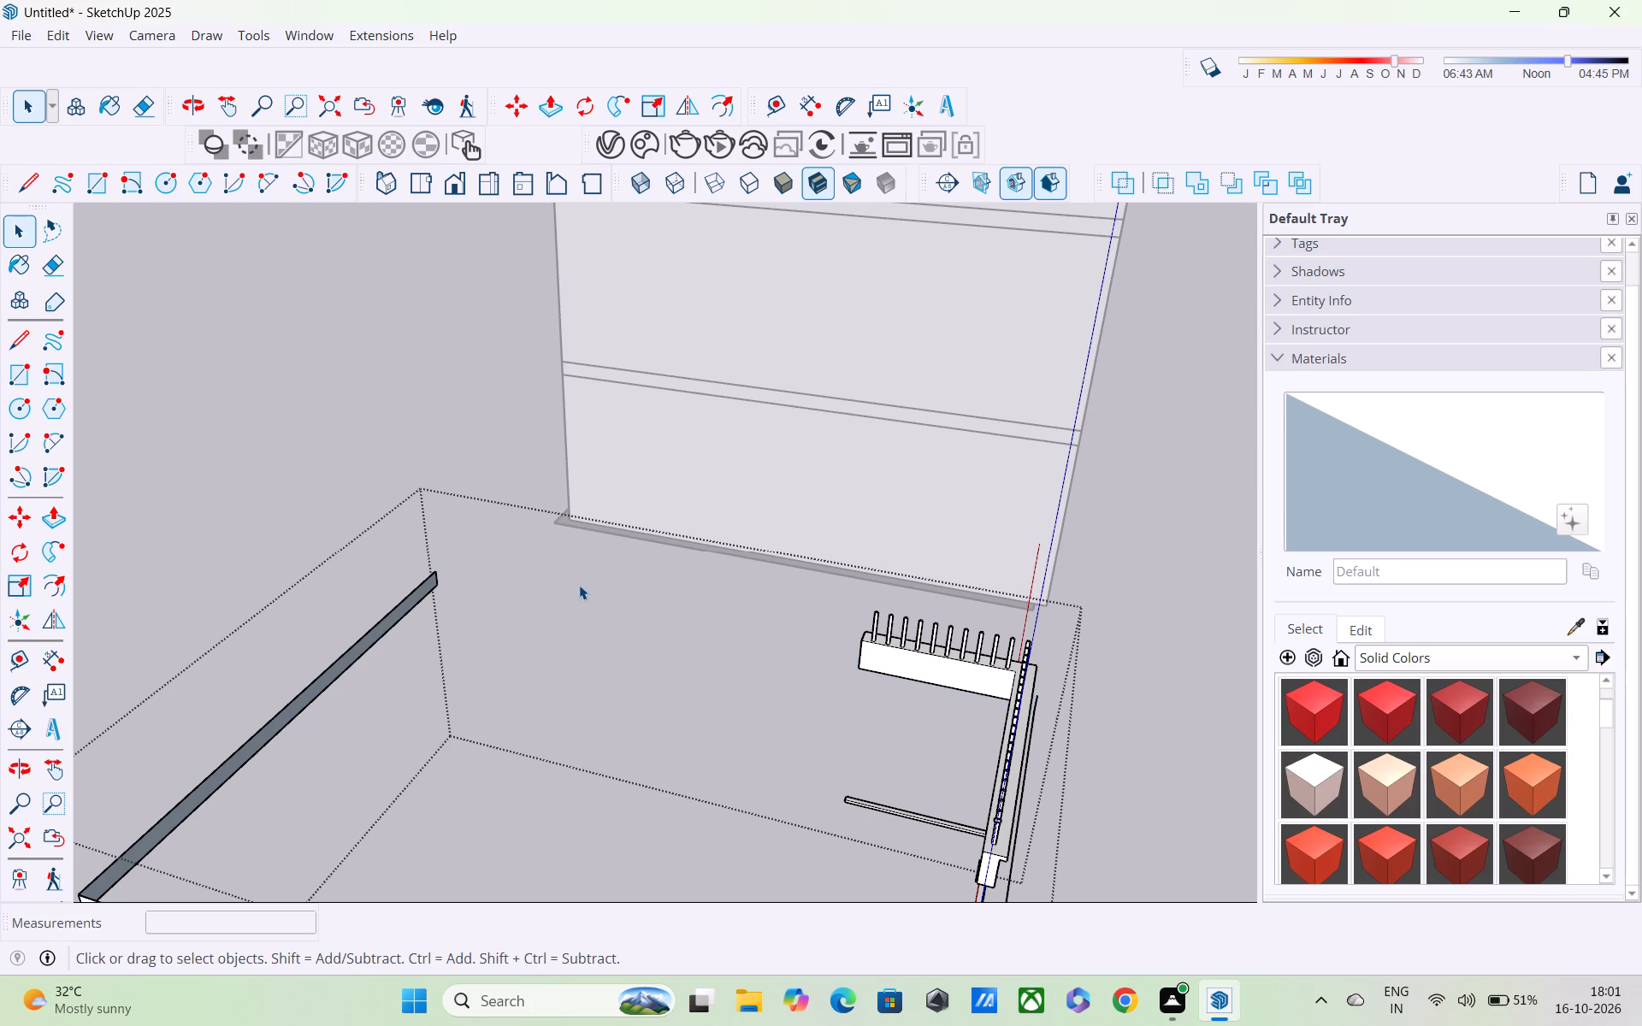
Erase the edges of the slab's rear strip and of its remaining side strip away from the balcony.
key("e")
left_click_drag(338, 645, 380, 694)
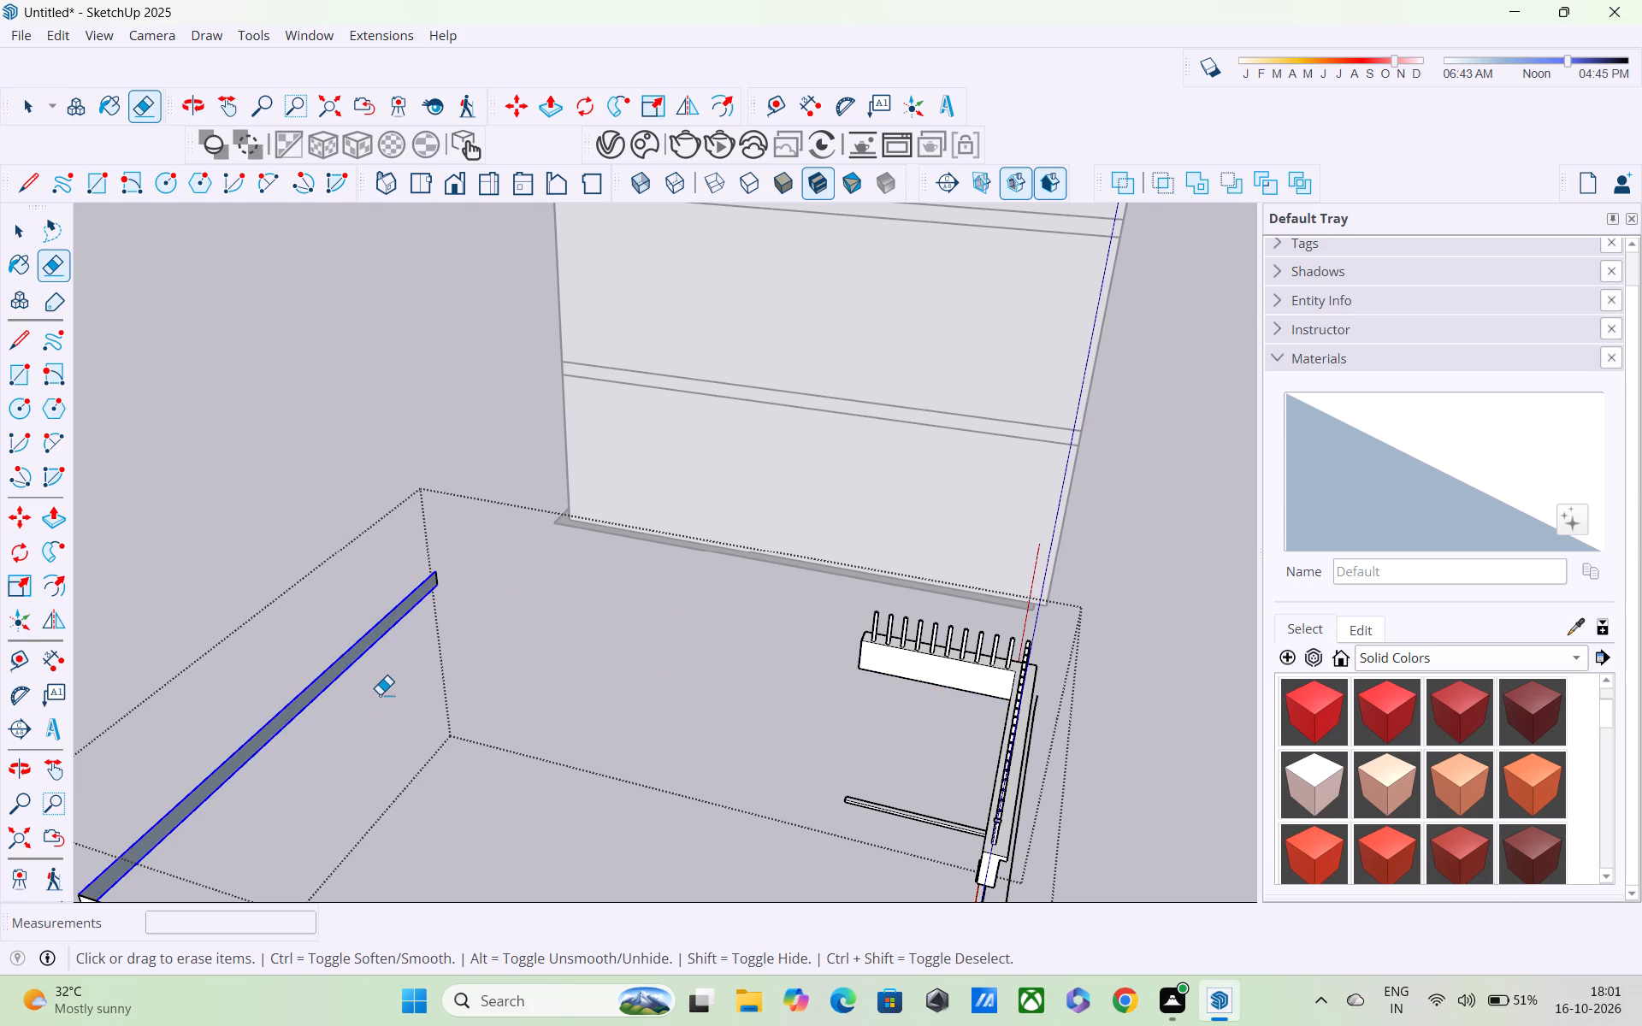
left_click_drag(380, 694, 381, 696)
scroll(381, 696, "down", 6)
middle_click_drag(428, 746, 478, 576)
scroll(478, 576, "up", 1)
left_click_drag(567, 598, 567, 687)
Erase the detached L-shaped strip beneath the balcony parapet together with its leftover edge fragments and the short vertical edge beside it.
scroll(641, 634, "down", 1)
middle_click_drag(701, 664, 298, 664)
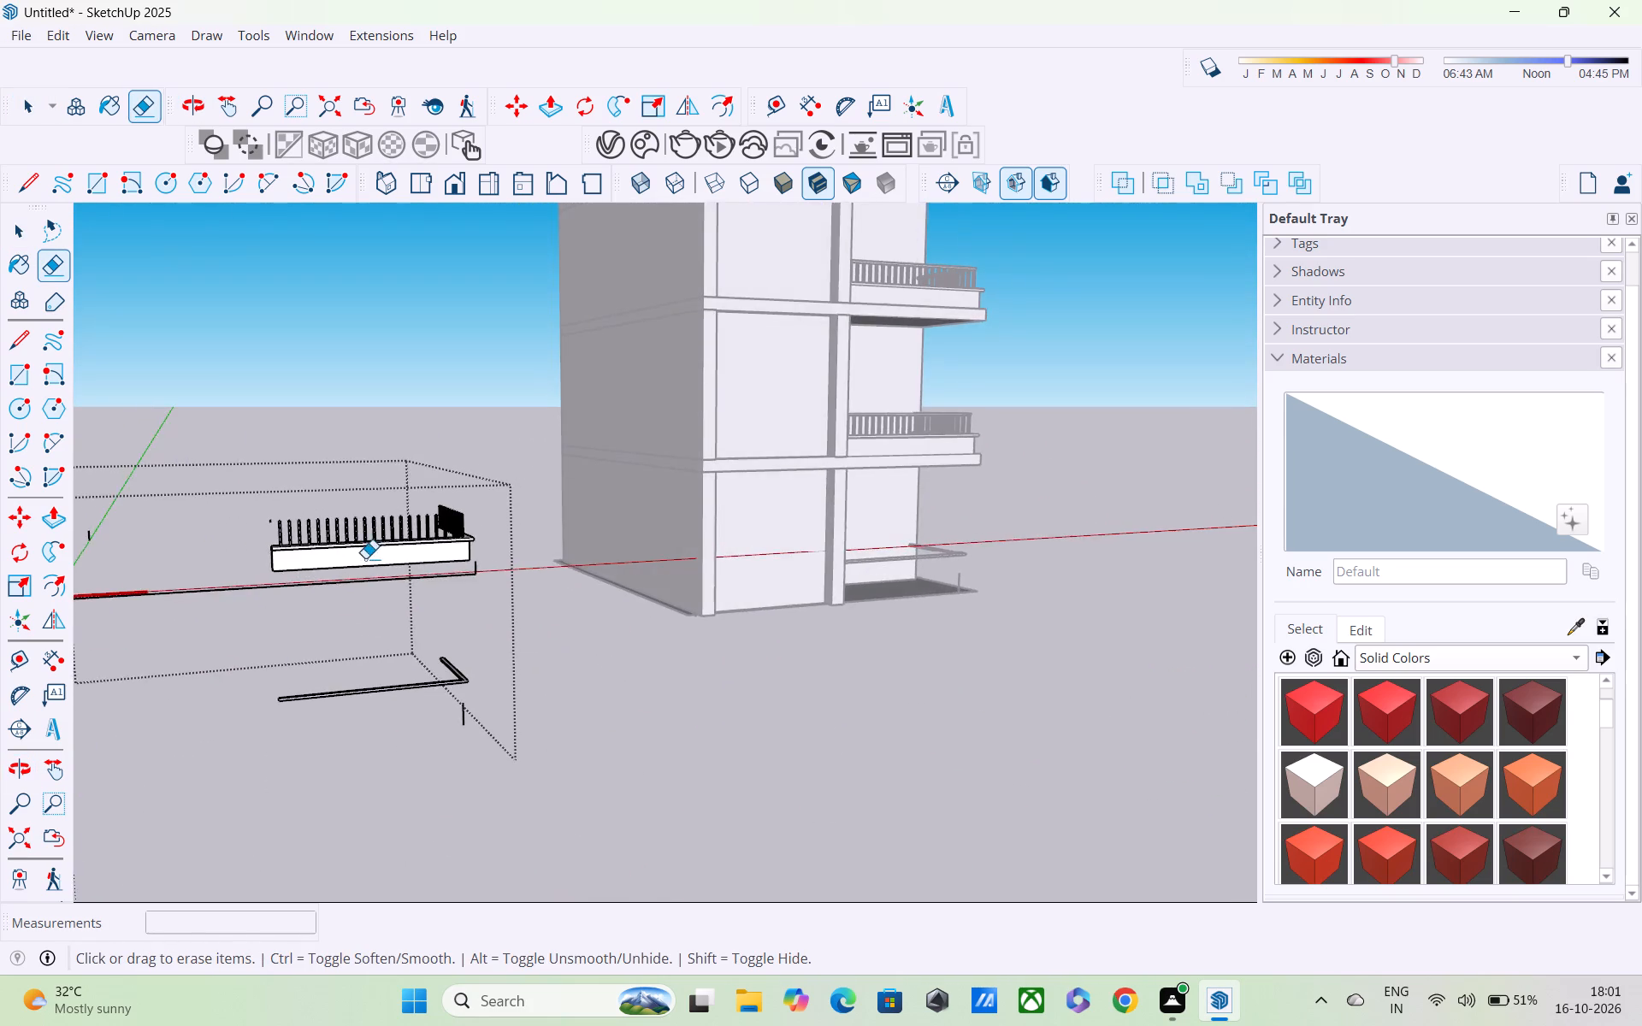
scroll(365, 558, "up", 4)
left_click_drag(427, 675, 445, 775)
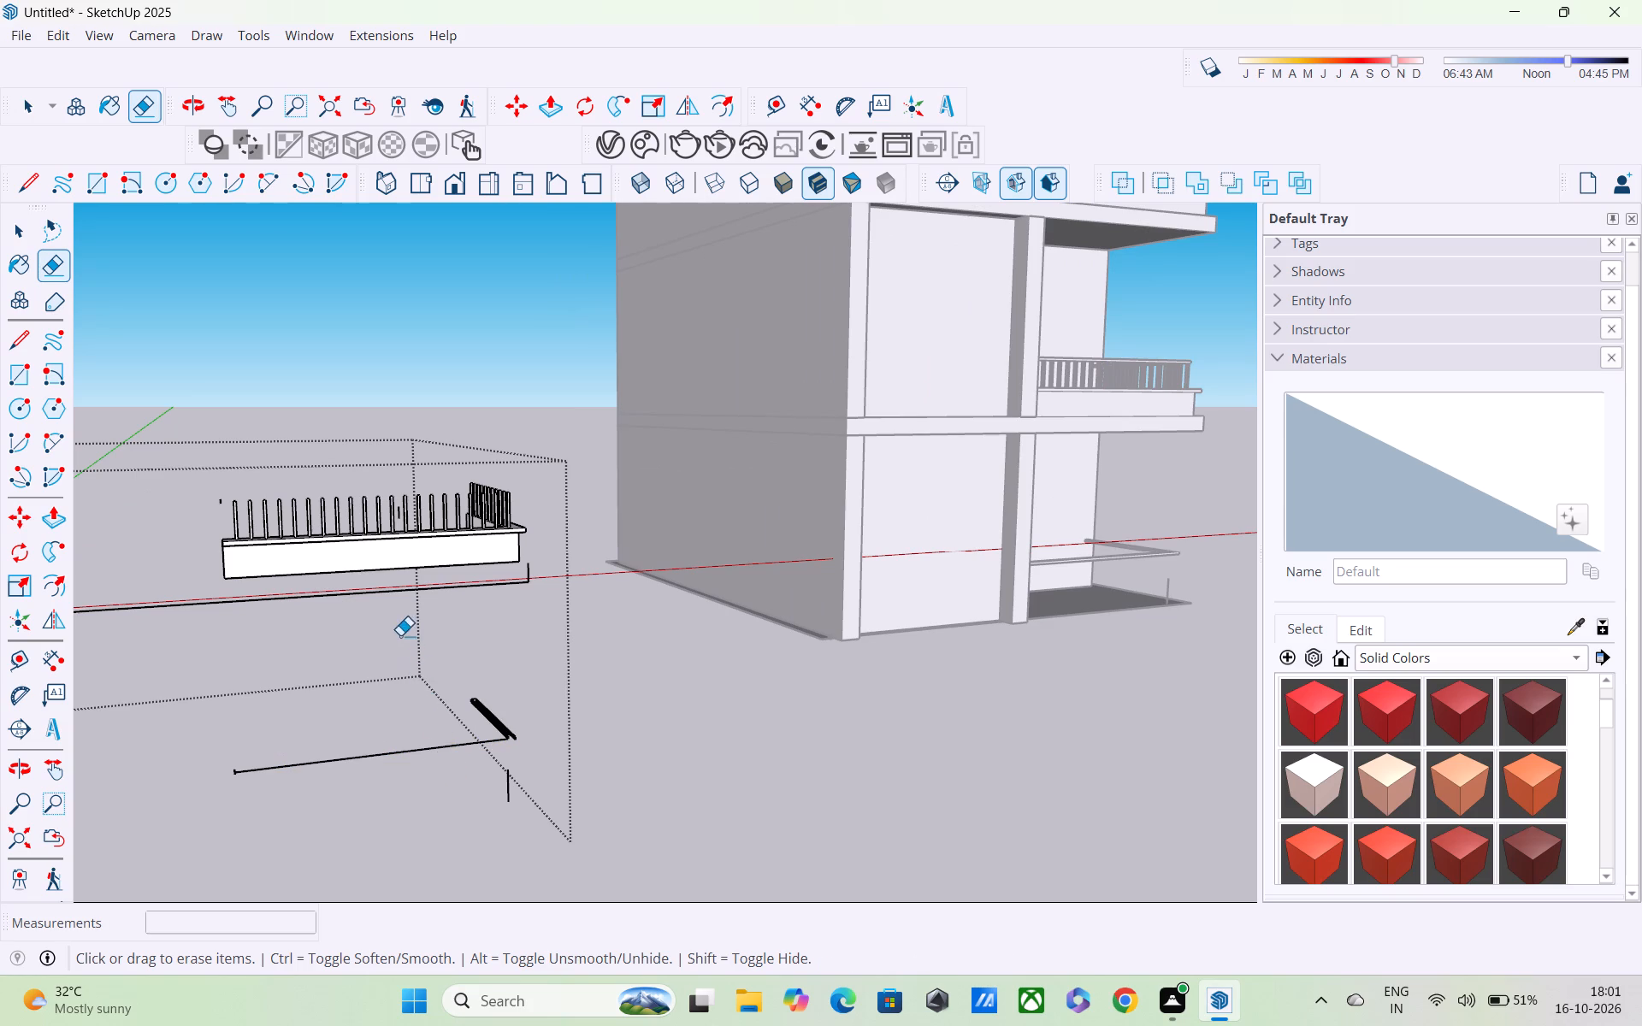
left_click_drag(397, 673, 447, 765)
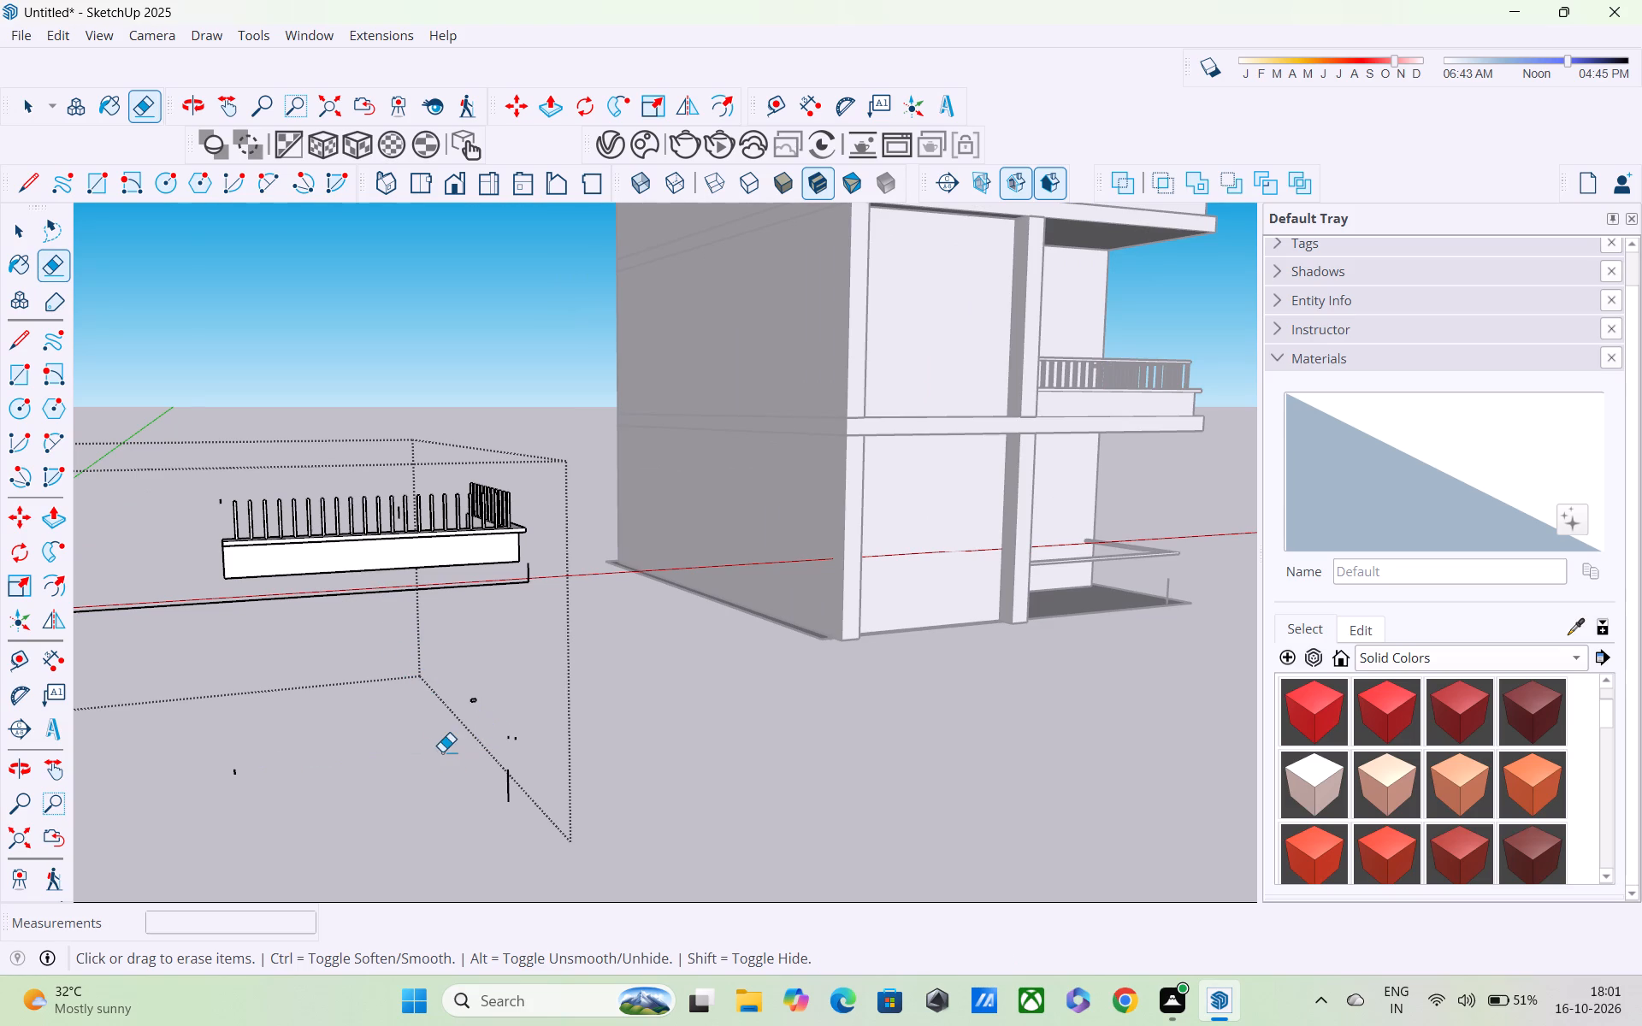
left_click_drag(514, 674, 524, 752)
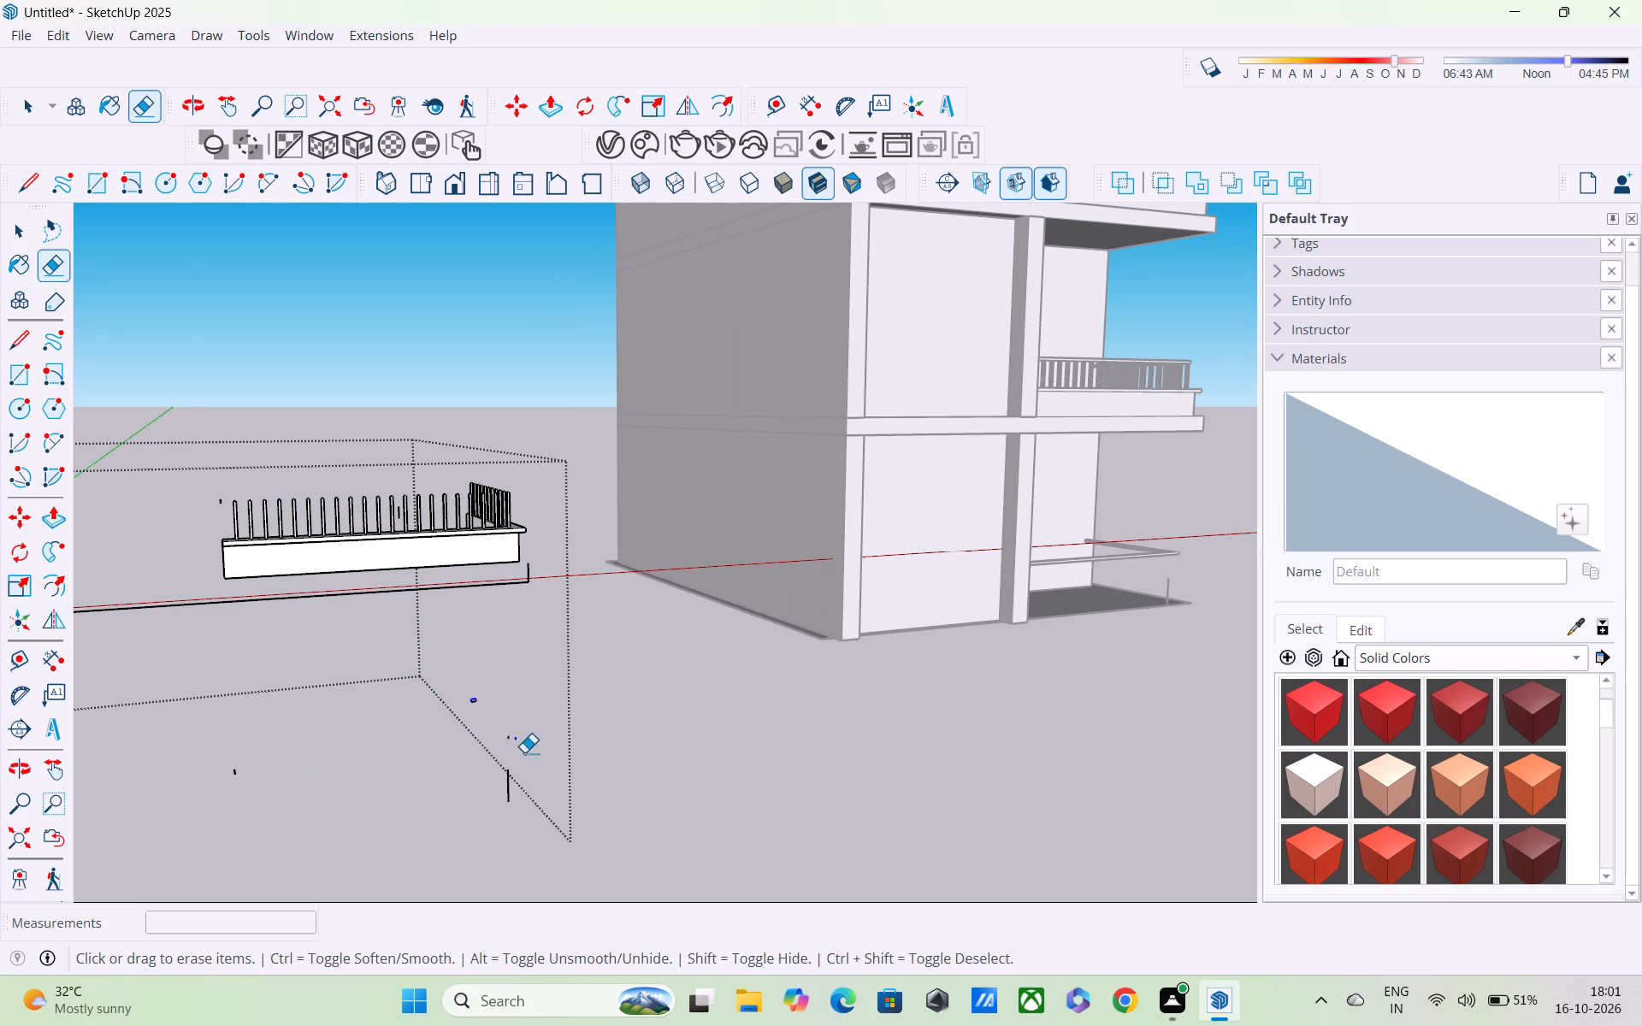
left_click_drag(524, 752, 491, 699)
left_click_drag(509, 745, 505, 795)
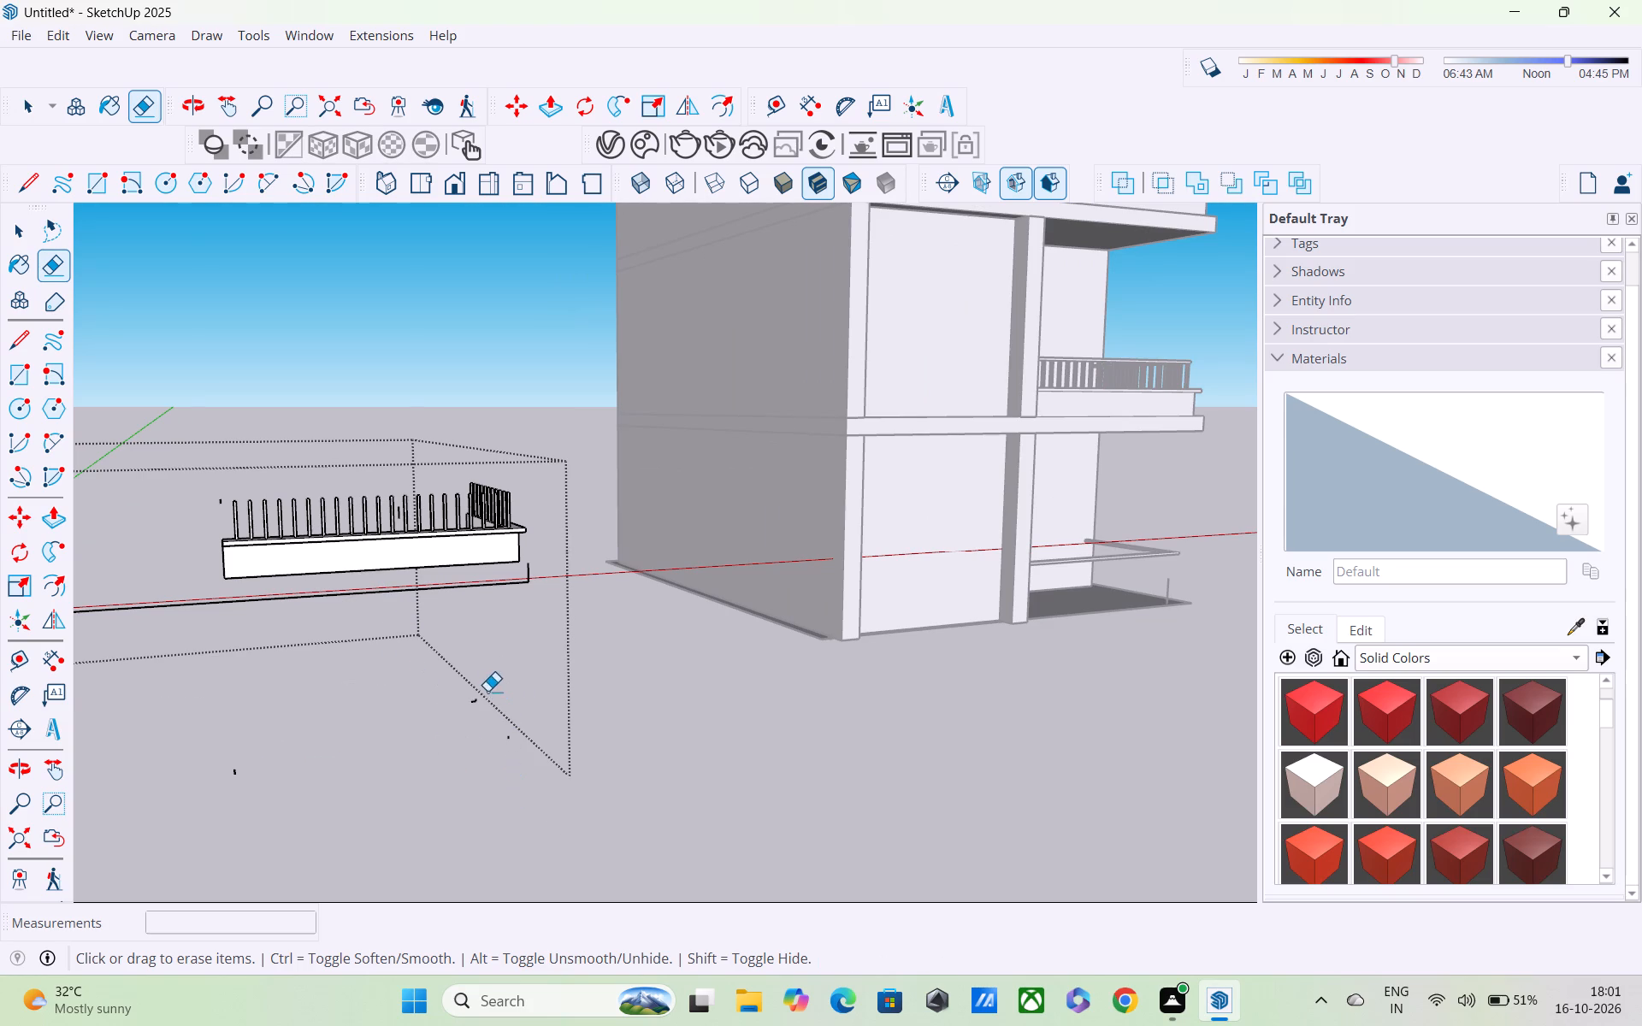
left_click_drag(487, 691, 465, 697)
left_click_drag(163, 756, 245, 786)
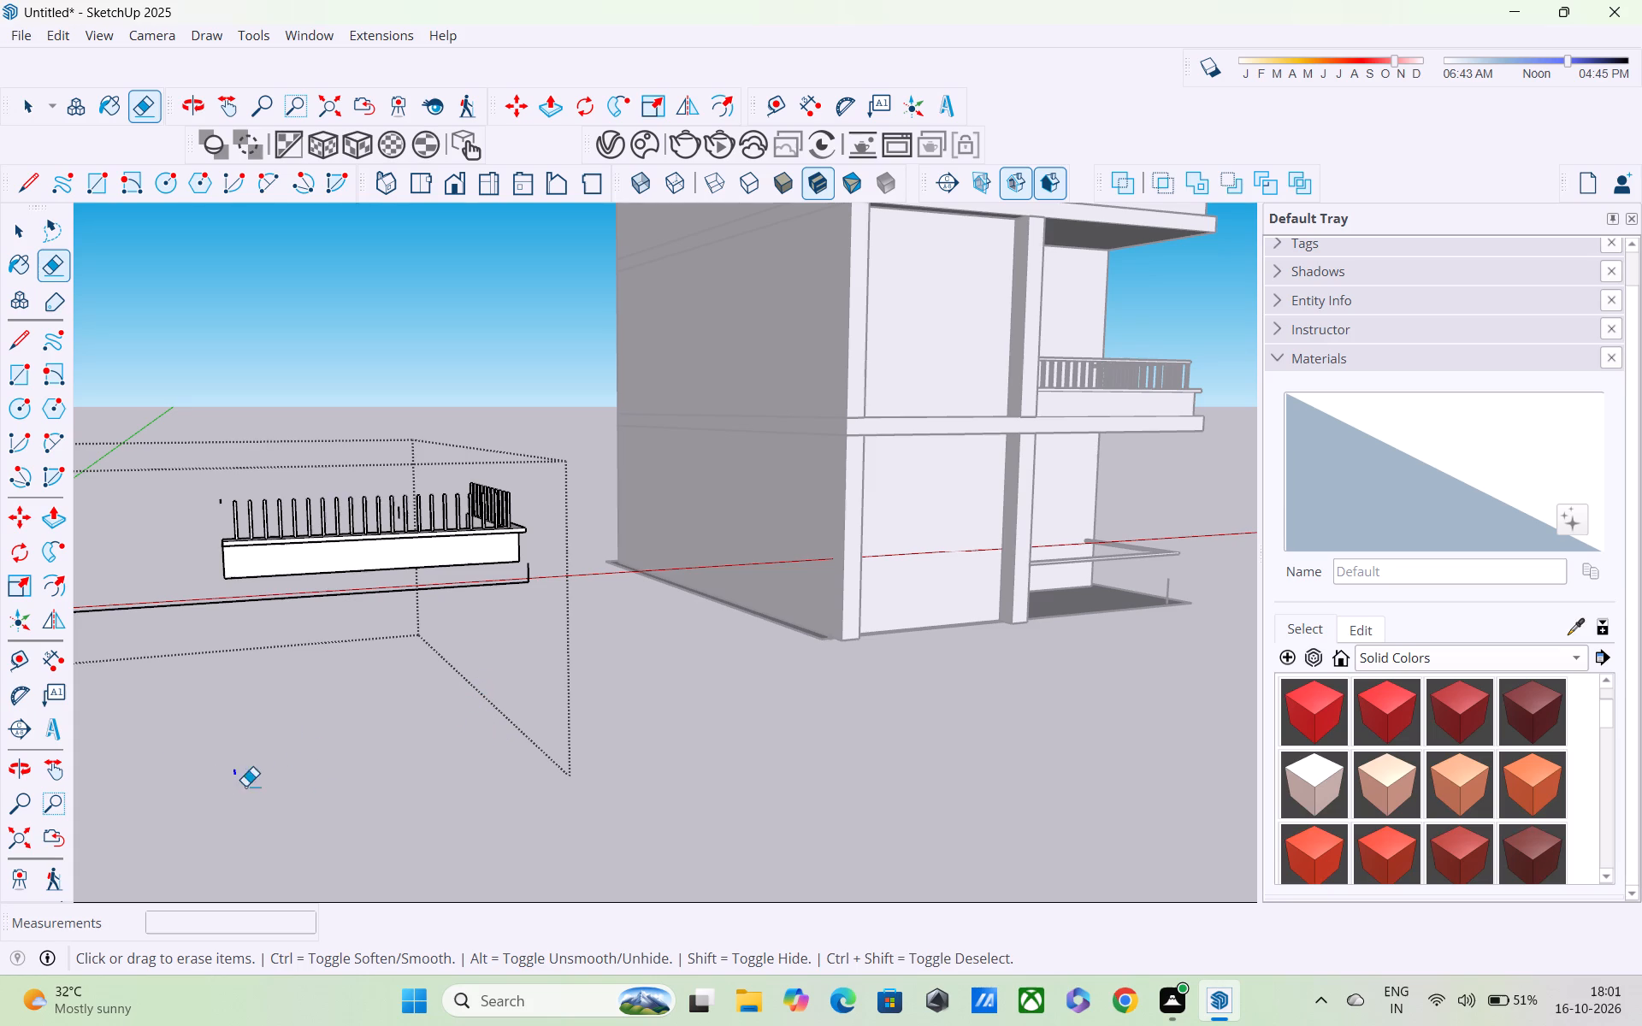
left_click_drag(245, 786, 237, 787)
Draw a rectangle of about 11' 9" by 4 11/16" across the underside of the parapet's long arm and leave component editing.
scroll(240, 783, "down", 5)
middle_click_drag(394, 667, 395, 675)
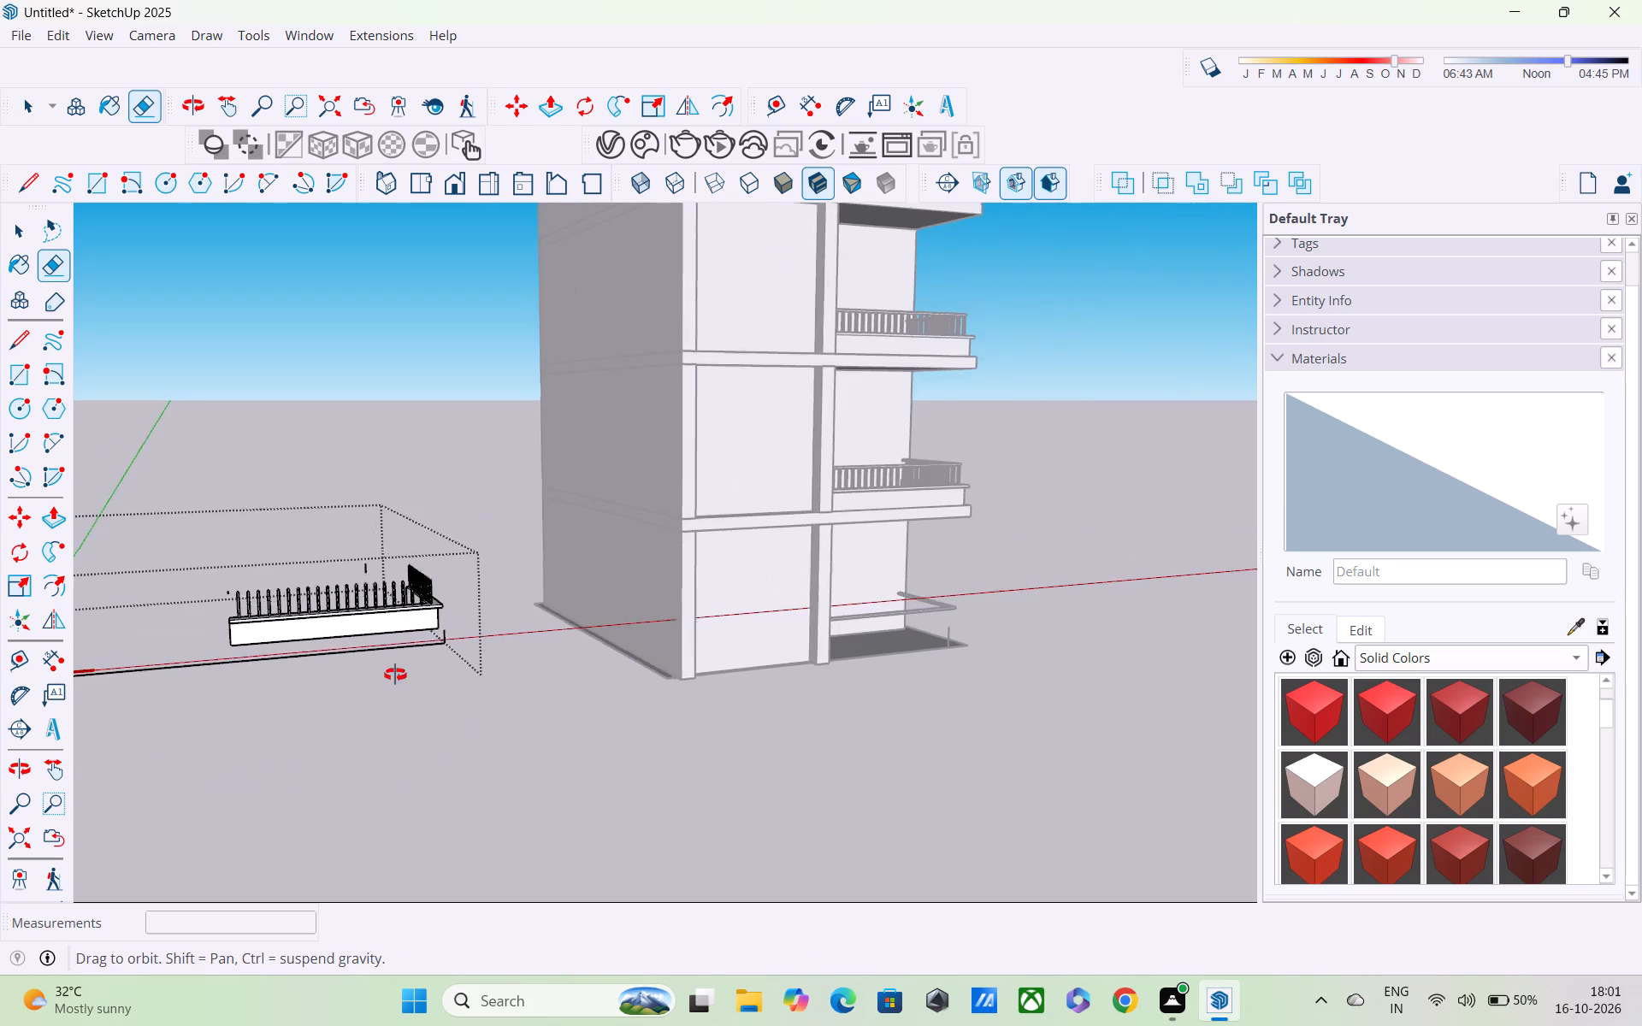
middle_click_drag(395, 675, 344, 694)
scroll(413, 587, "up", 7)
middle_click_drag(414, 586, 285, 452)
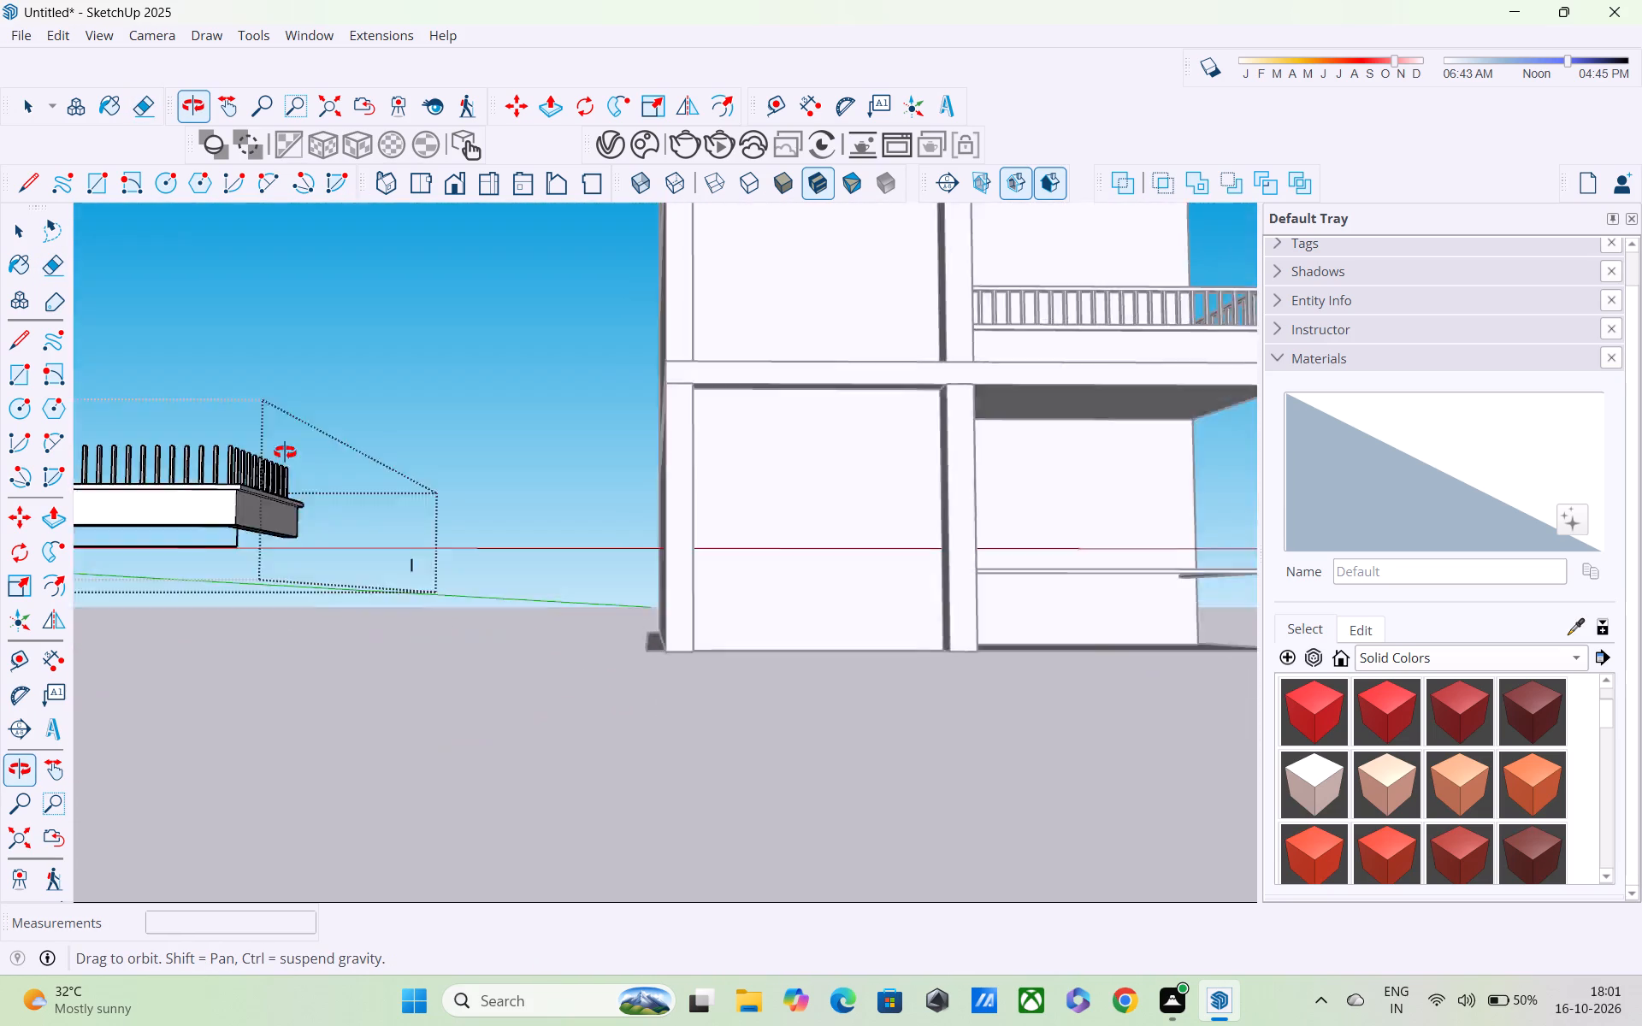
middle_click_drag(285, 452, 705, 359)
scroll(688, 346, "down", 1)
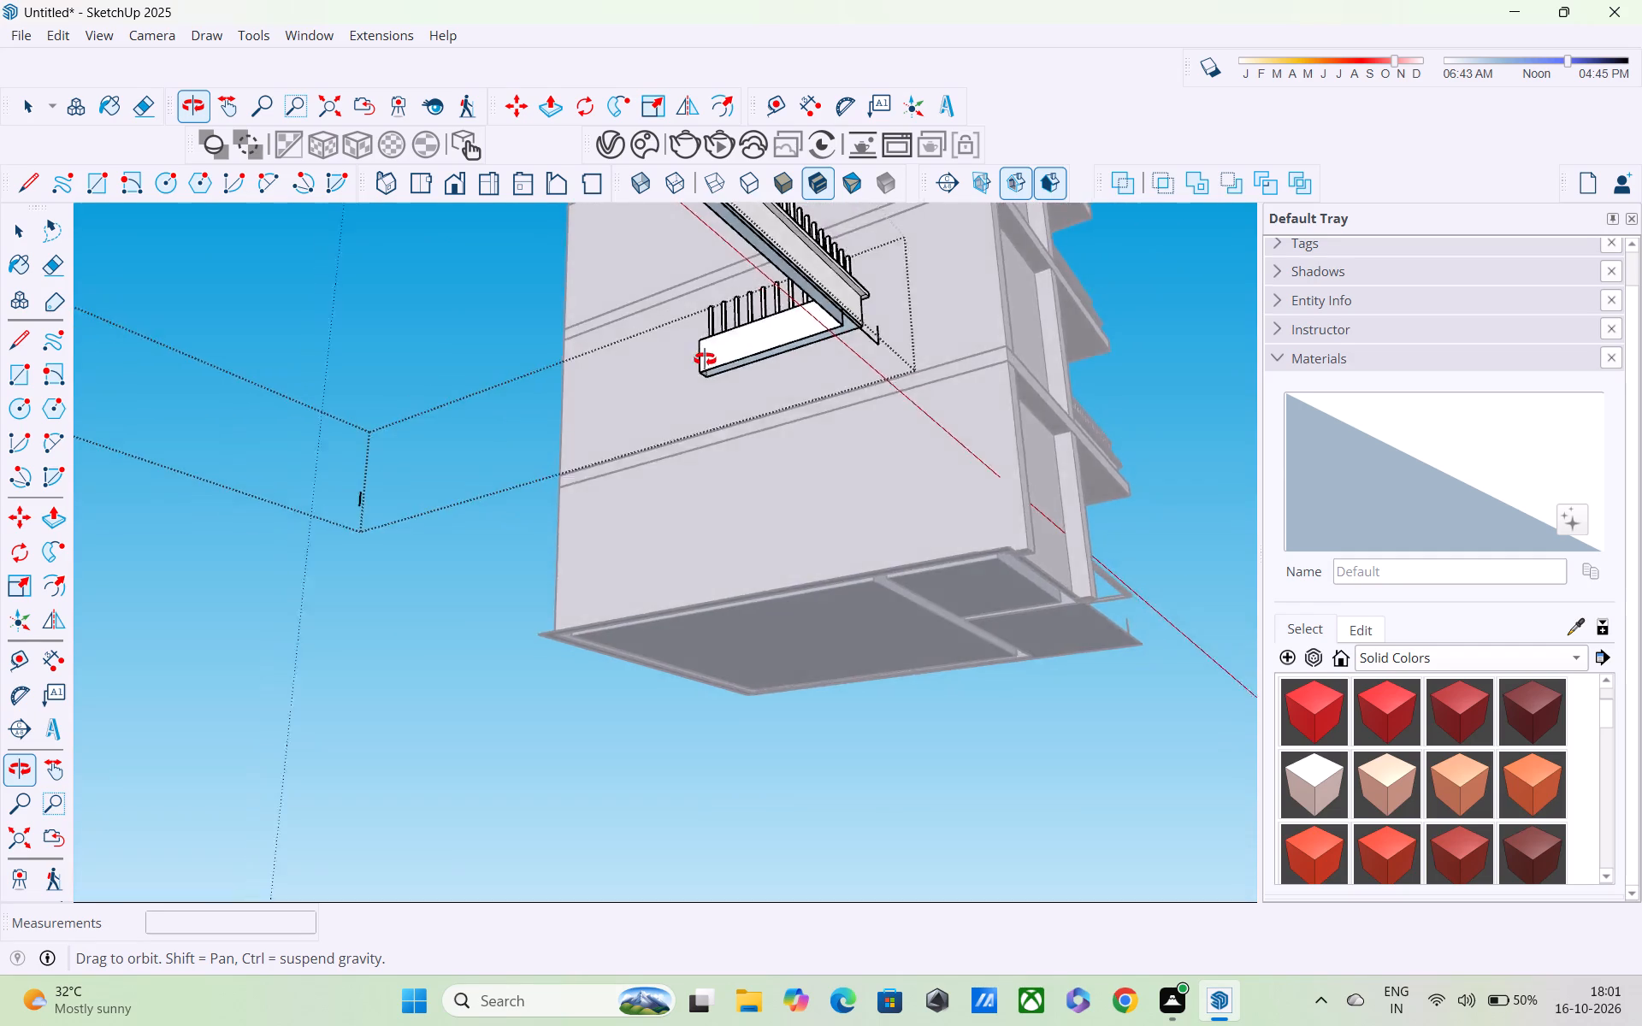
middle_click_drag(705, 359, 777, 388)
scroll(780, 390, "up", 1)
key("r")
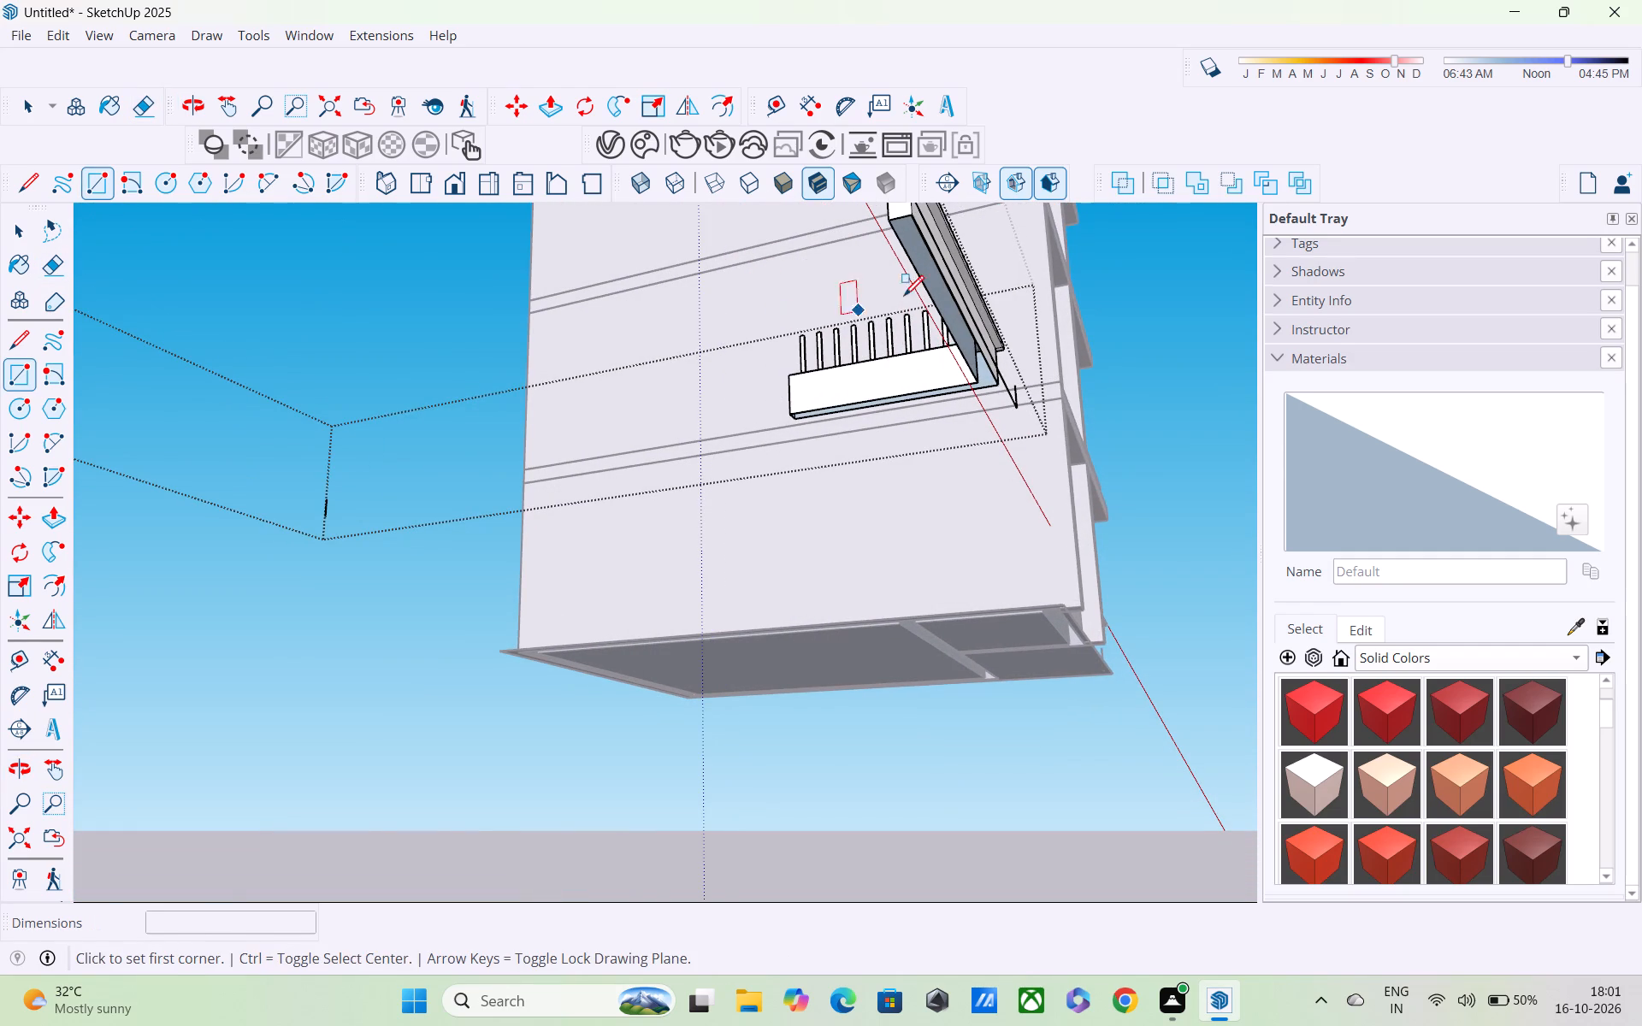
scroll(898, 256, "up", 4)
middle_click_drag(899, 274, 889, 384, "shift")
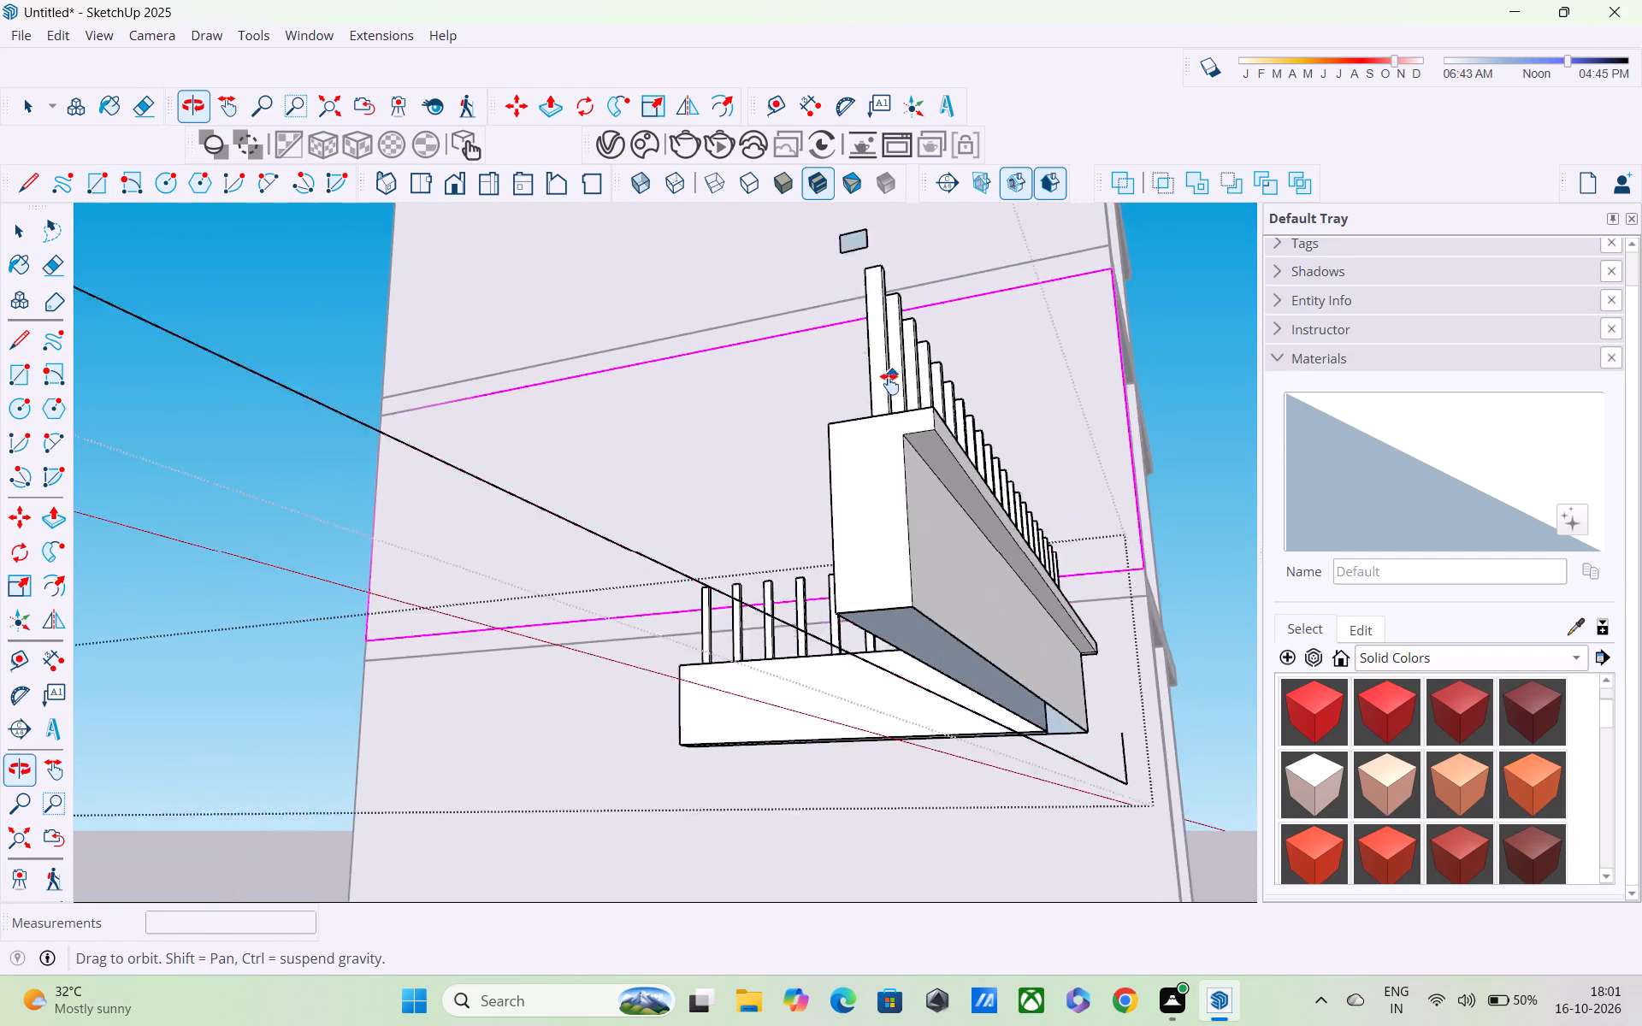
middle_click_drag(889, 384, 871, 279, "shift")
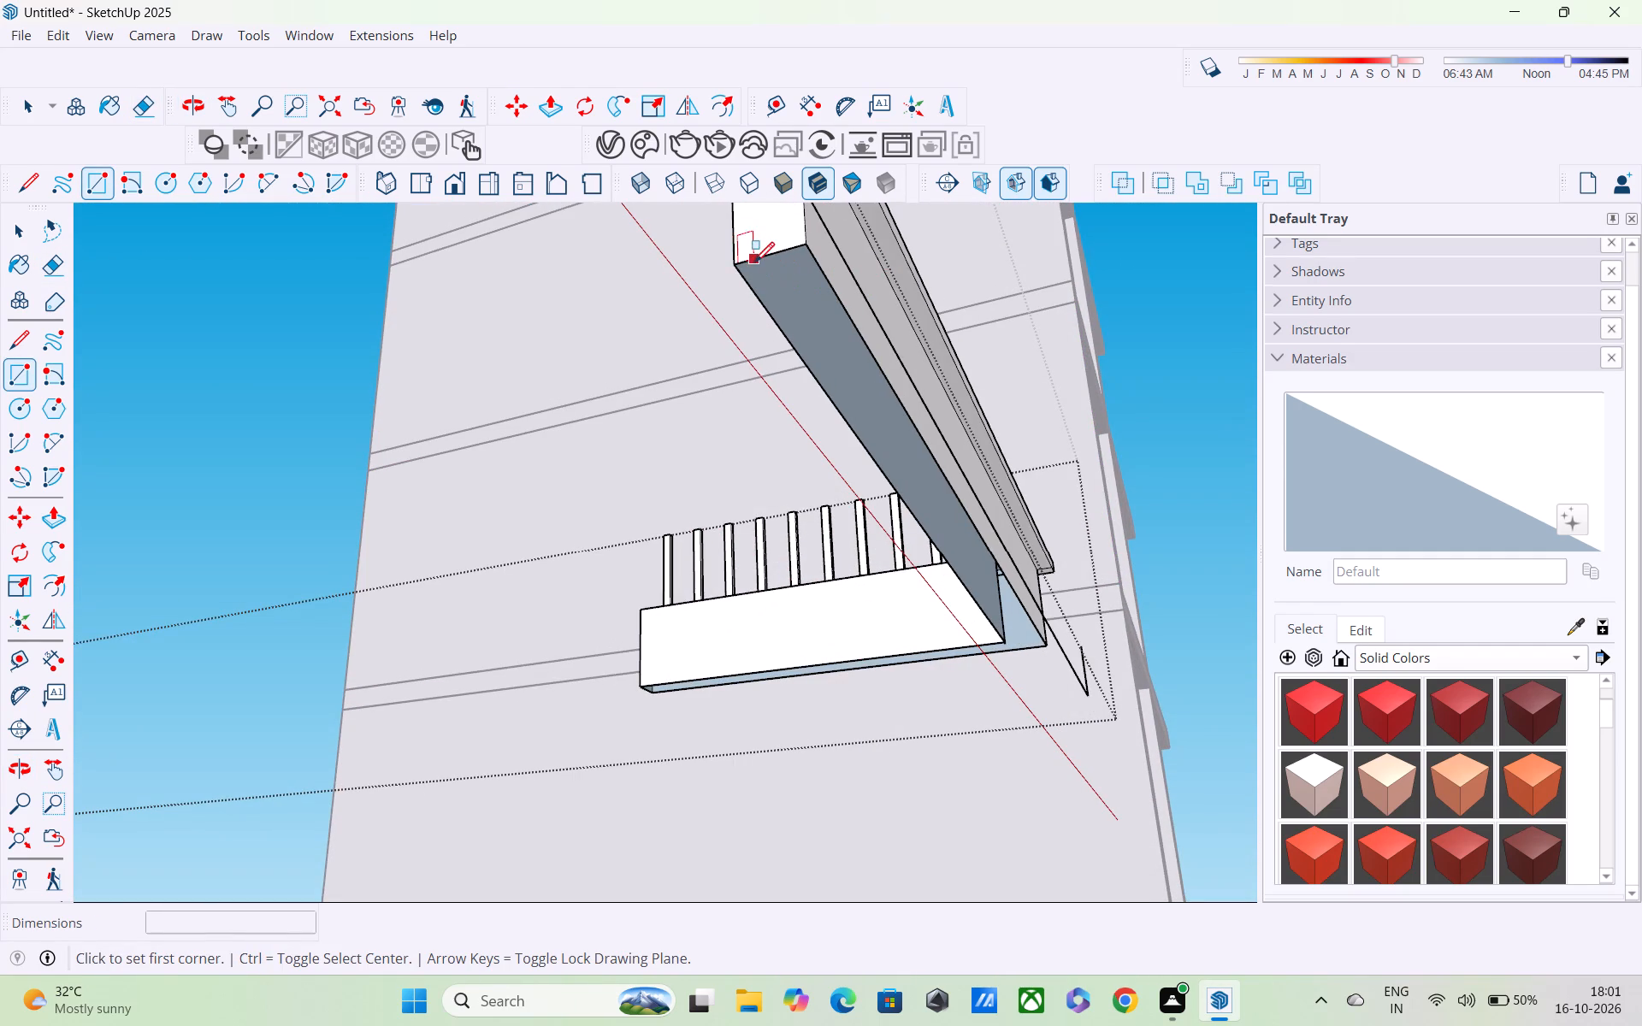
left_click(744, 269)
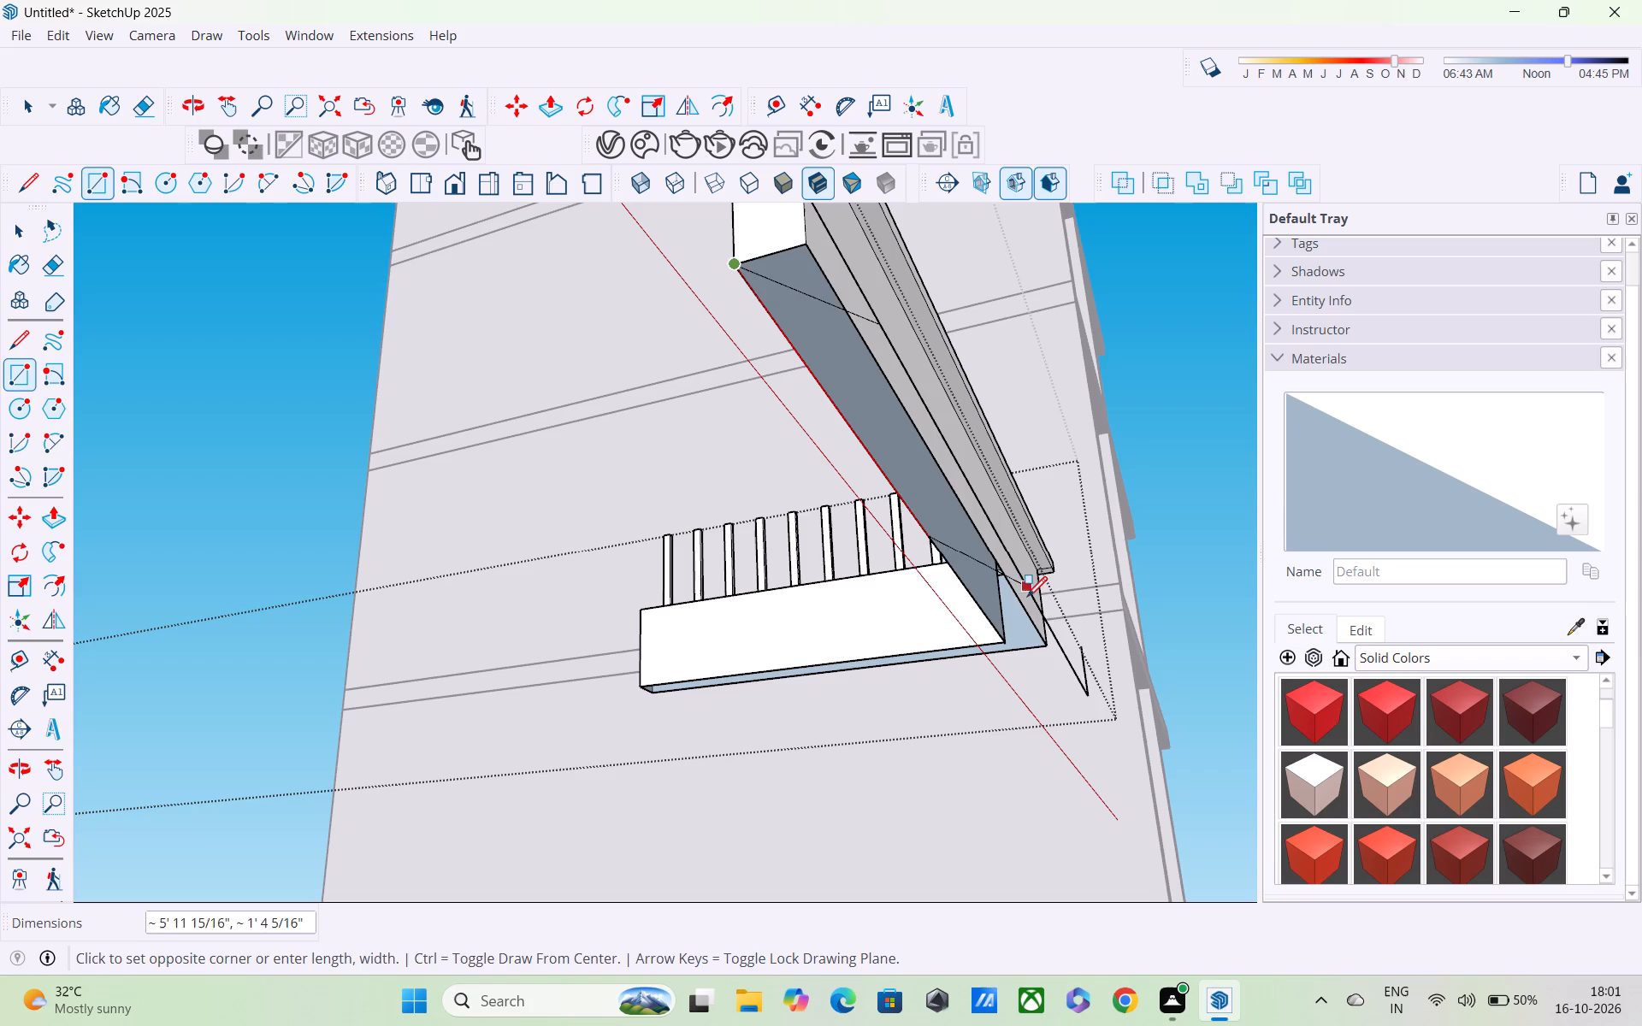
middle_click_drag(1035, 620, 996, 458)
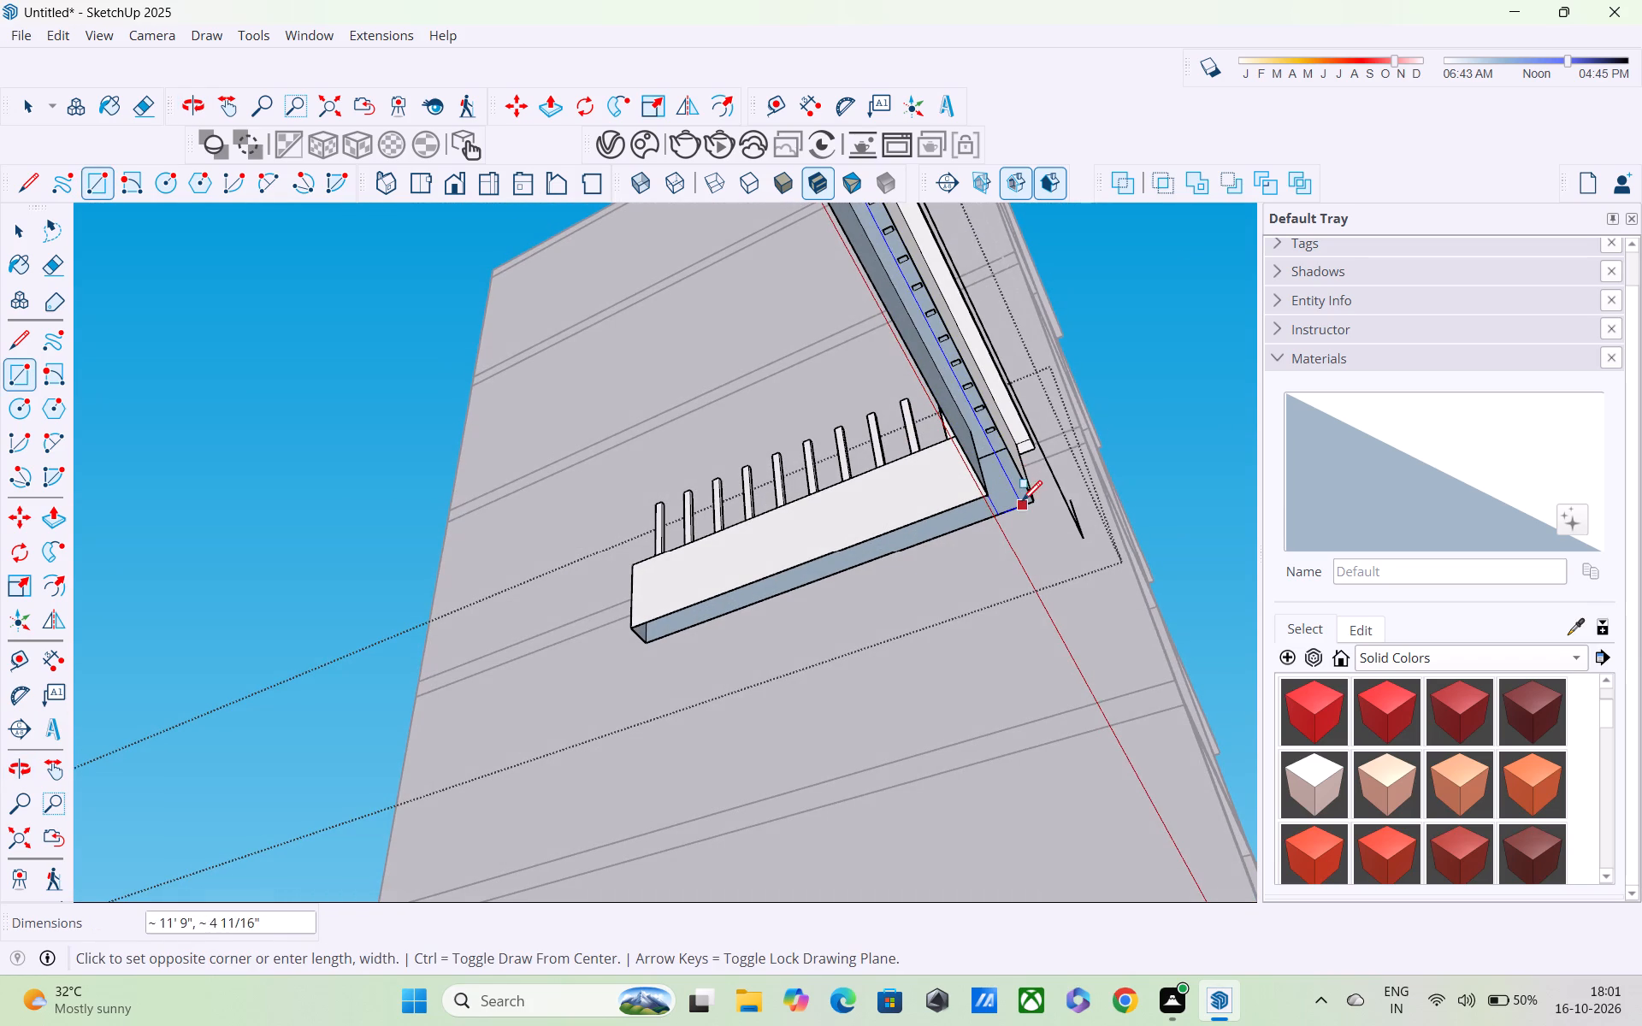
left_click(1027, 502)
middle_click_drag(1005, 526, 1014, 498)
scroll(1014, 498, "down", 5)
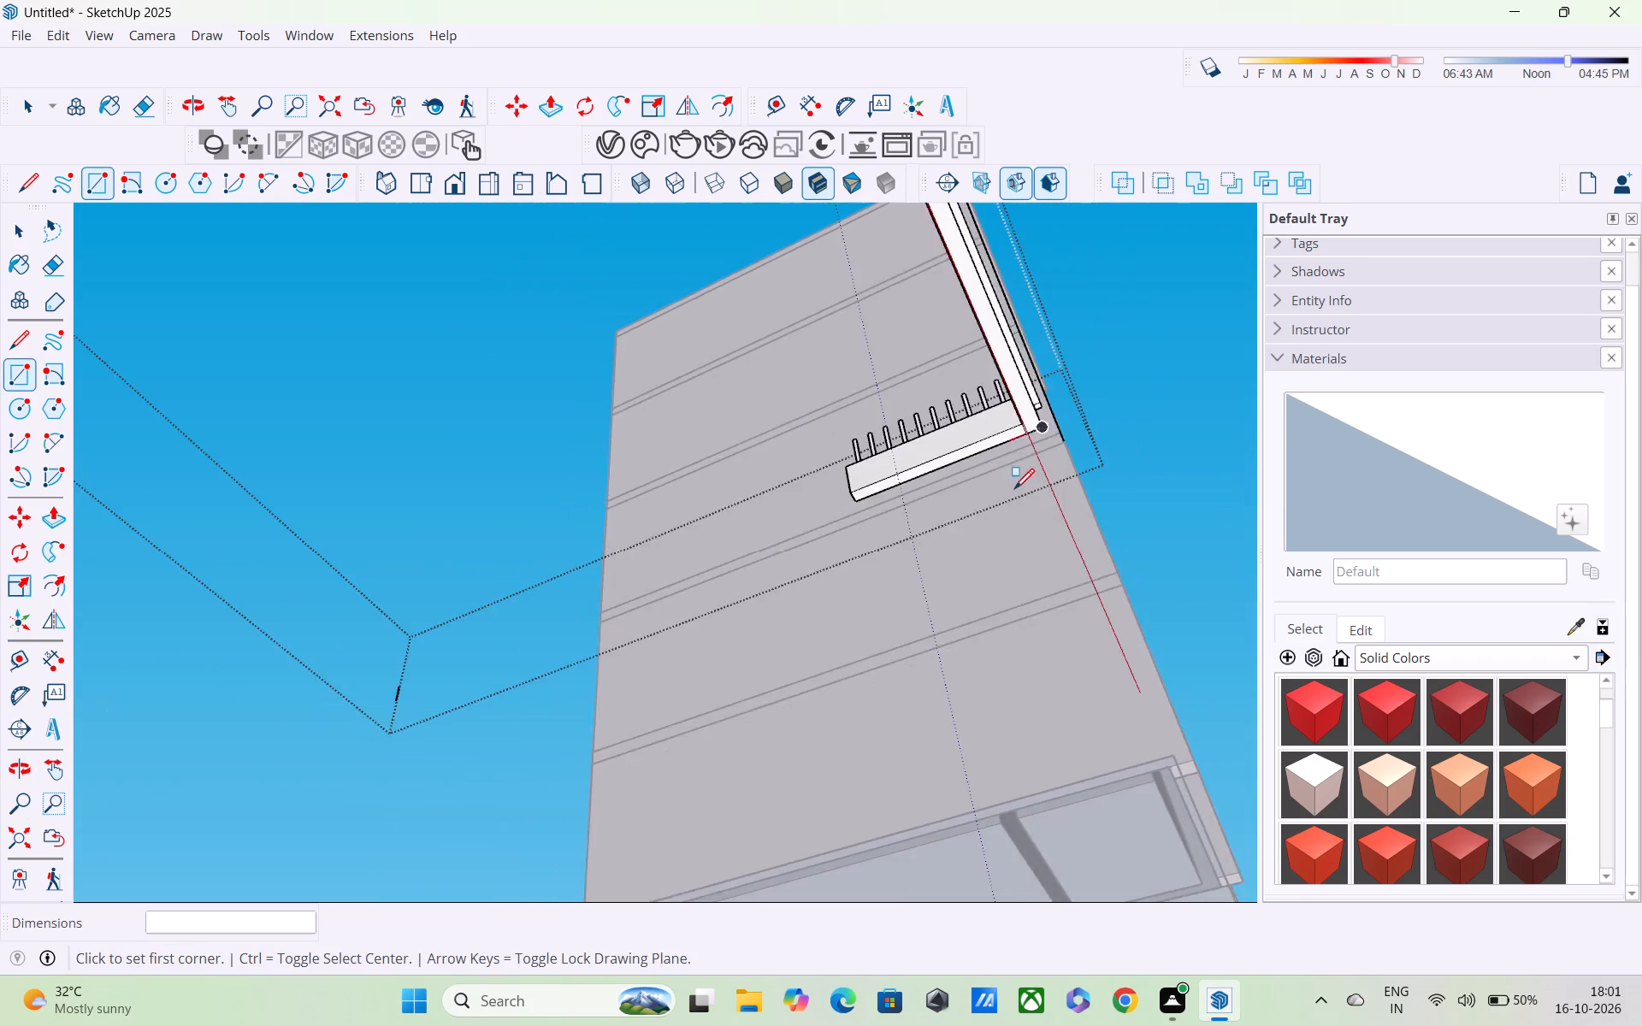
middle_click_drag(1011, 468, 864, 632)
middle_click_drag(865, 631, 885, 466, "shift")
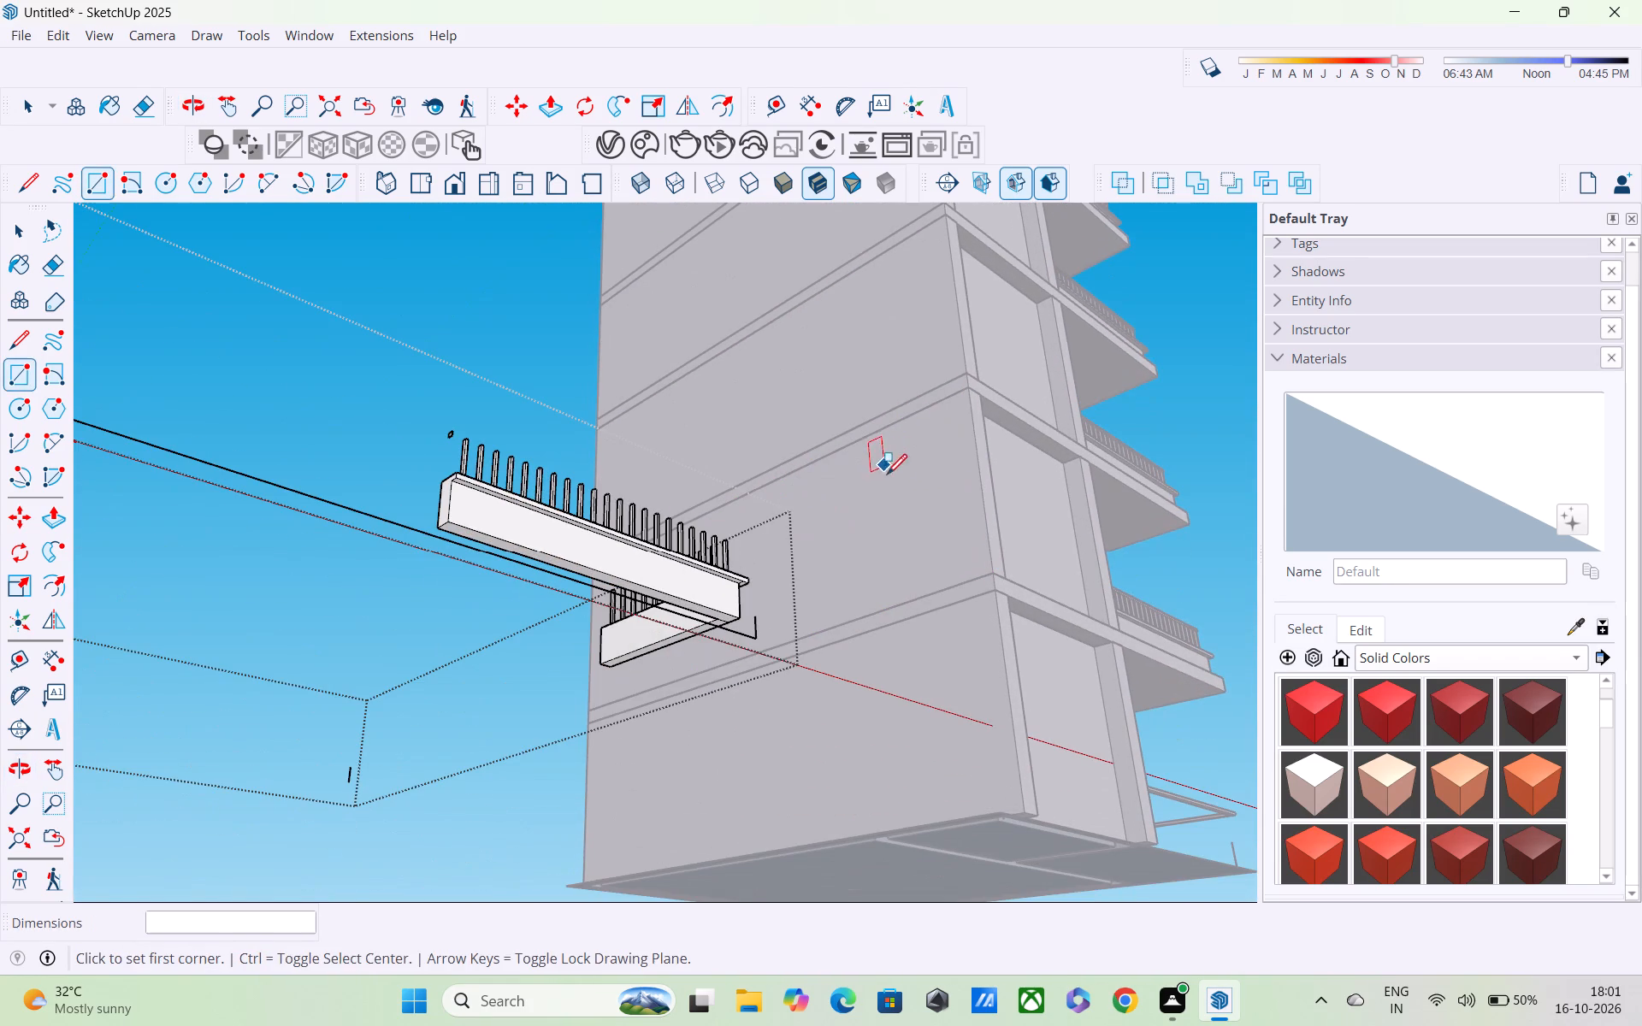
key("space")
left_click(369, 315)
middle_click_drag(471, 421, 470, 544)
scroll(469, 544, "up", 1)
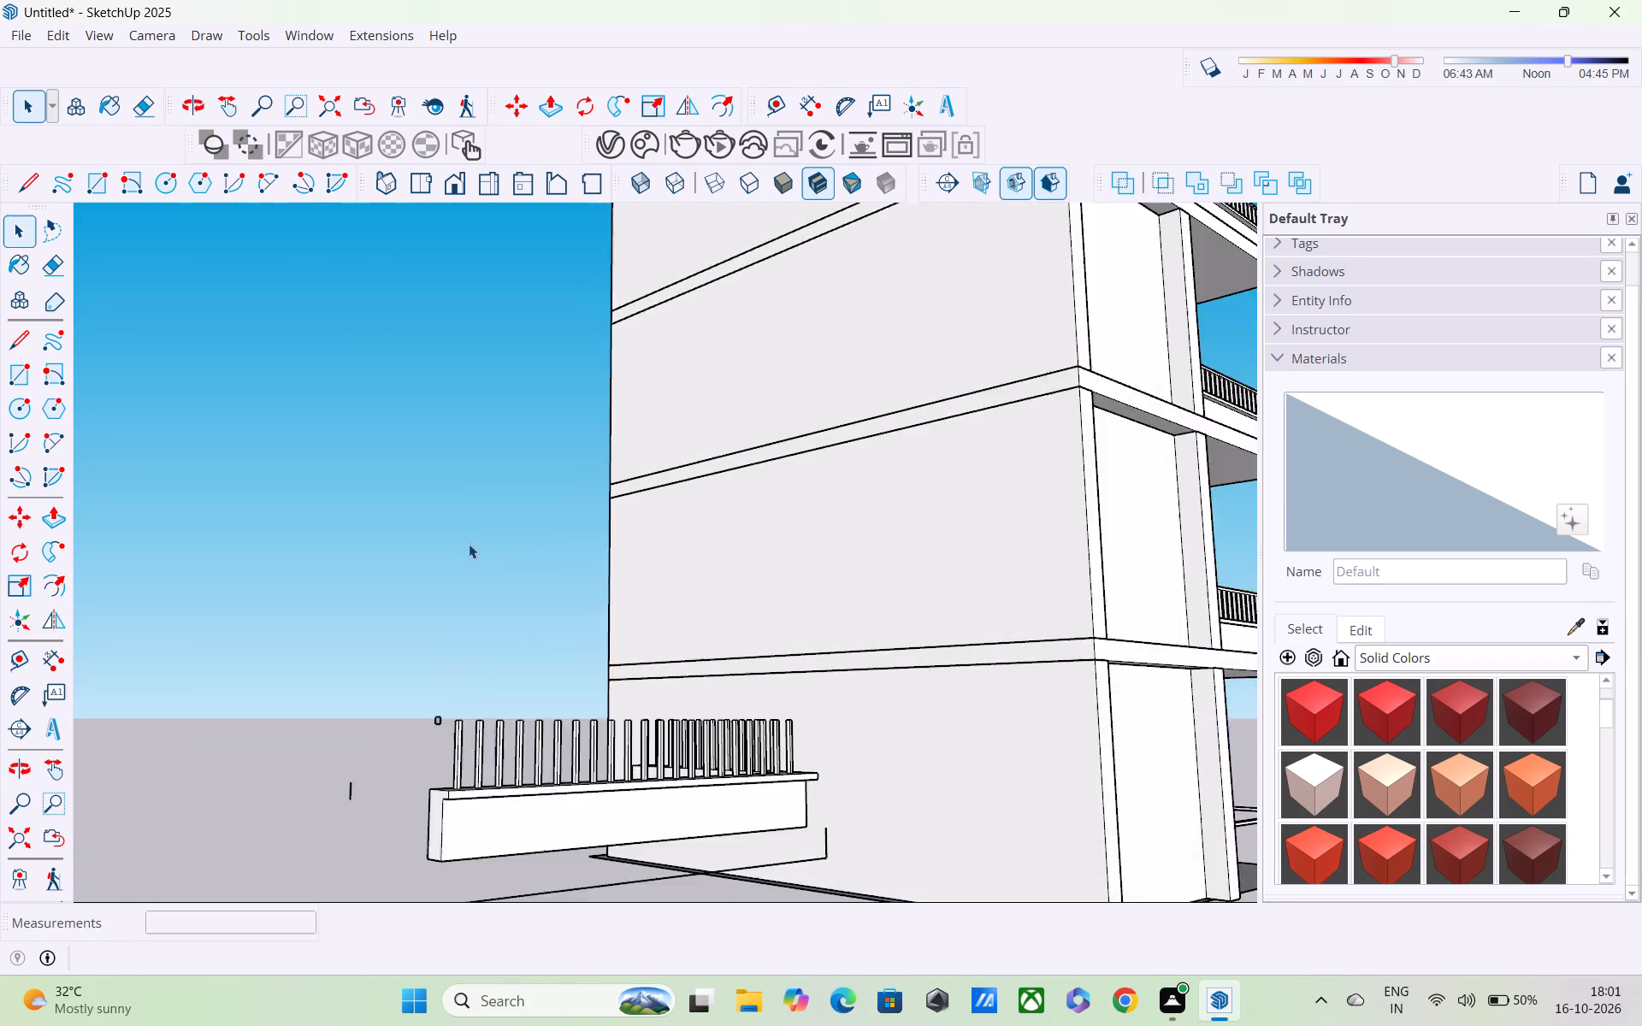
scroll(468, 542, "down", 6)
middle_click_drag(484, 587, 368, 504)
scroll(368, 504, "up", 2)
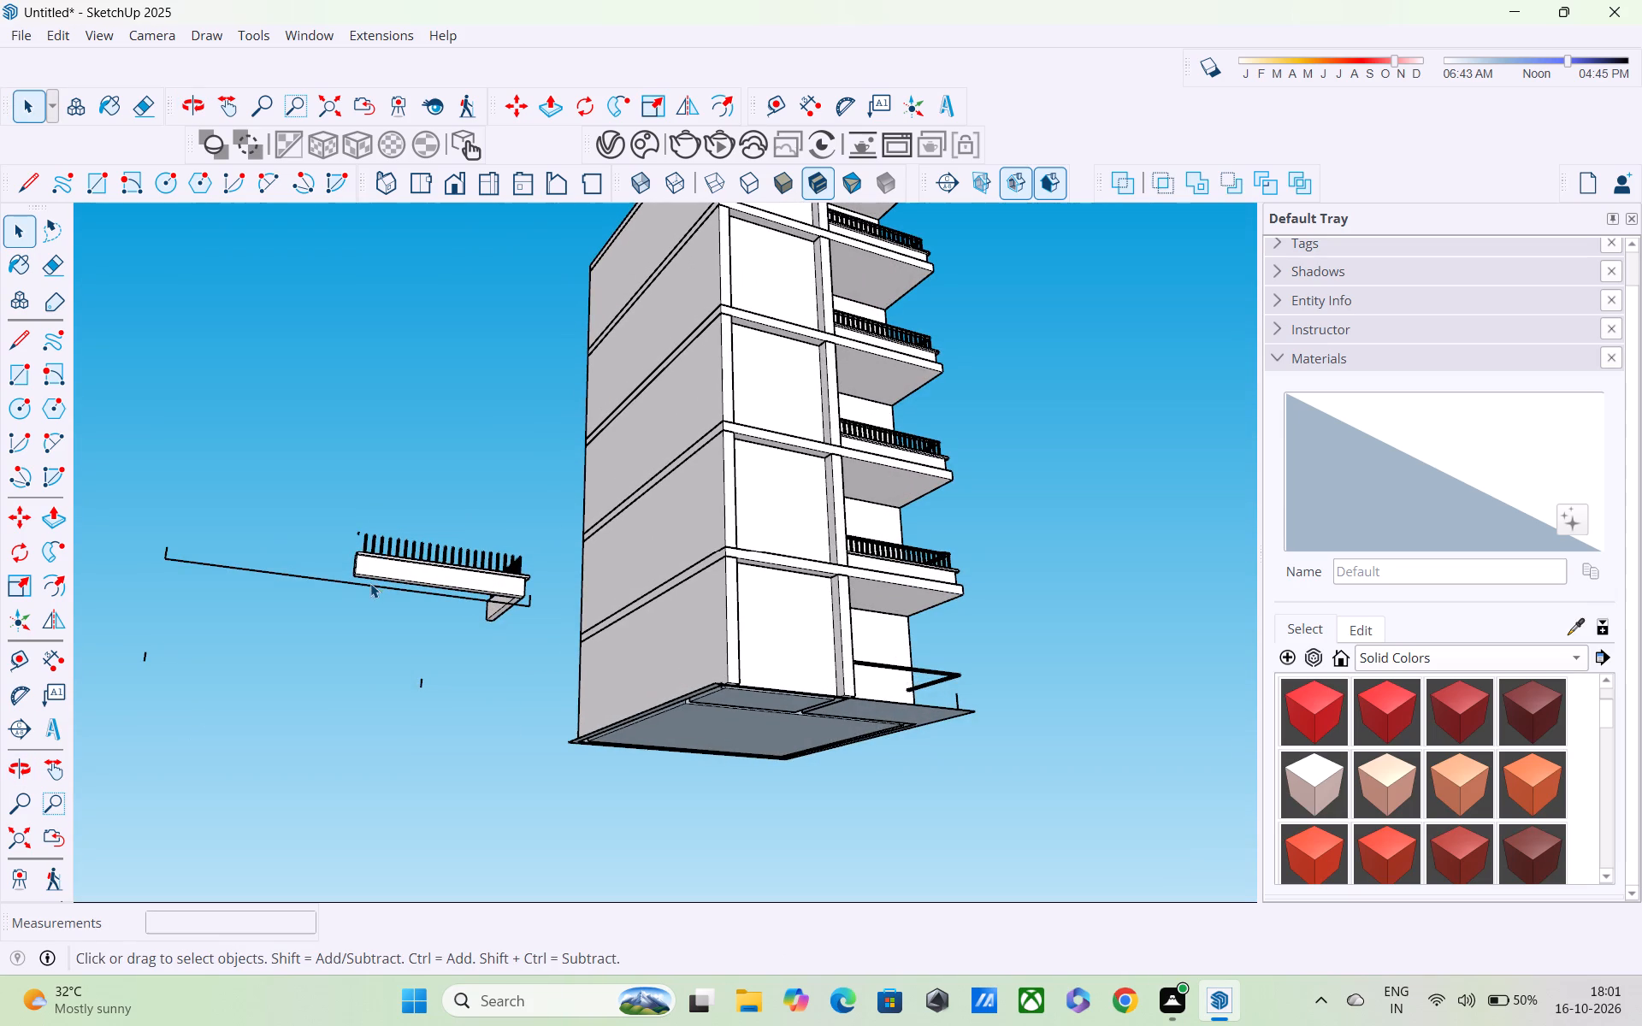
Reopen the balcony component, erase the leftover long slab edge and the short vertical edge at its end, and close the component.
left_click(369, 585)
double_click(334, 586)
scroll(334, 586, "up", 3)
middle_click_drag(334, 598, 328, 712)
scroll(328, 712, "up", 2)
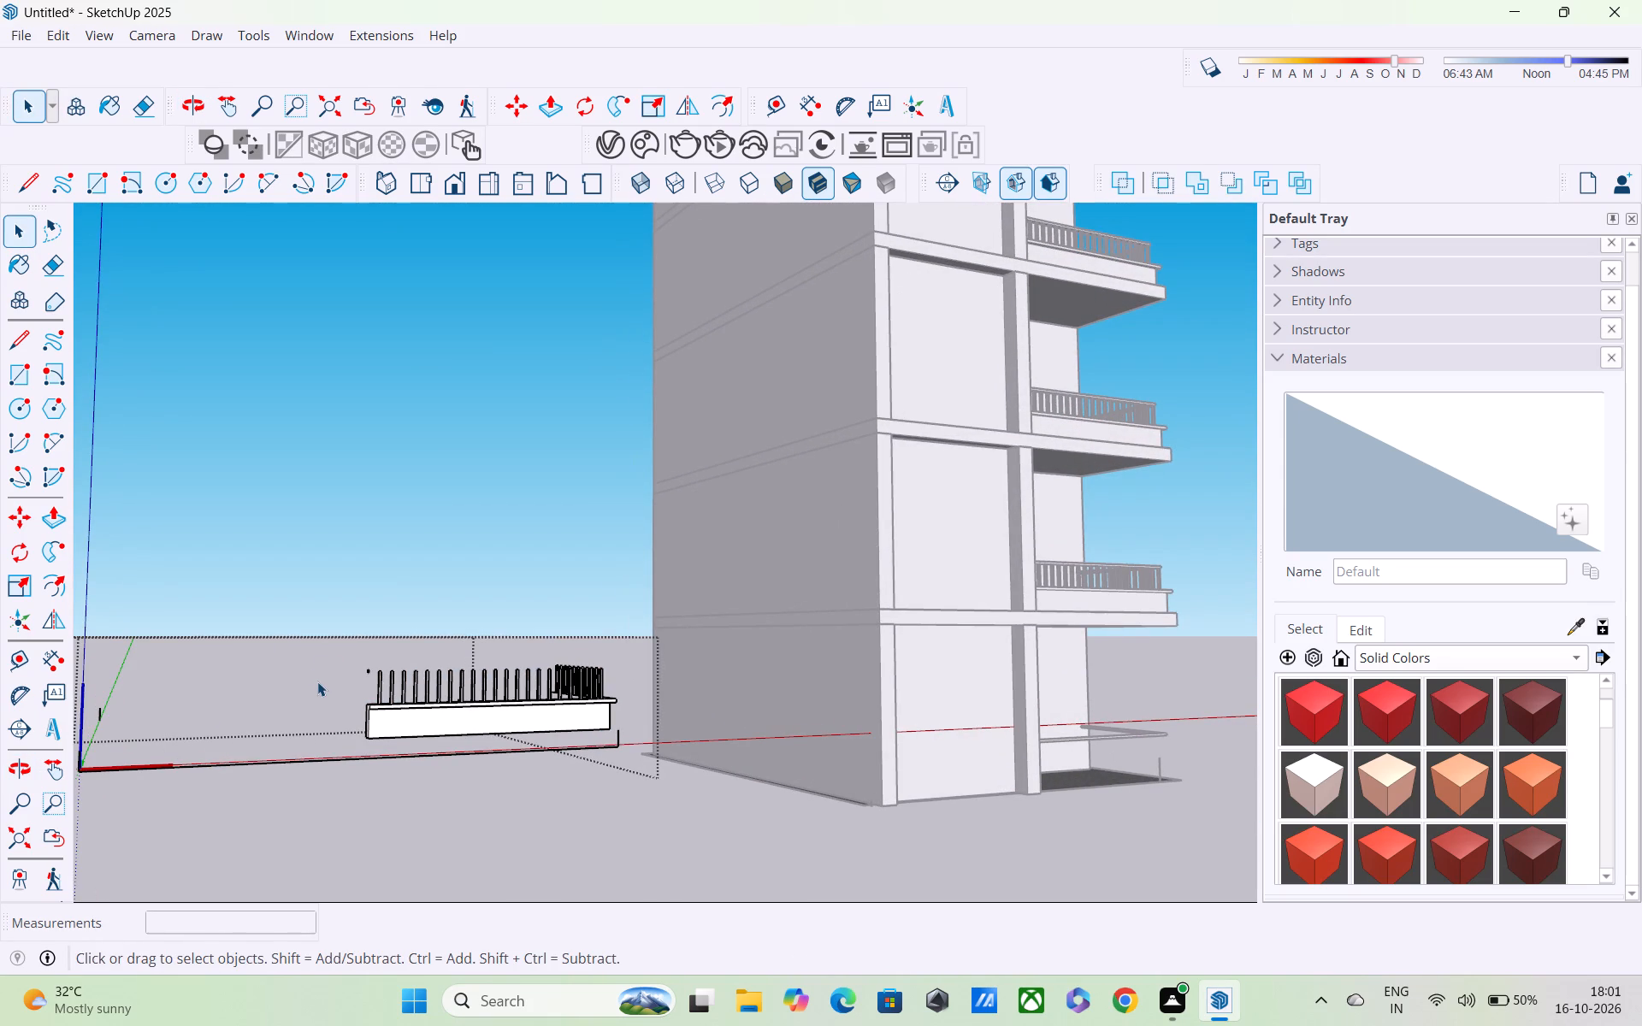
key("e")
left_click(327, 761)
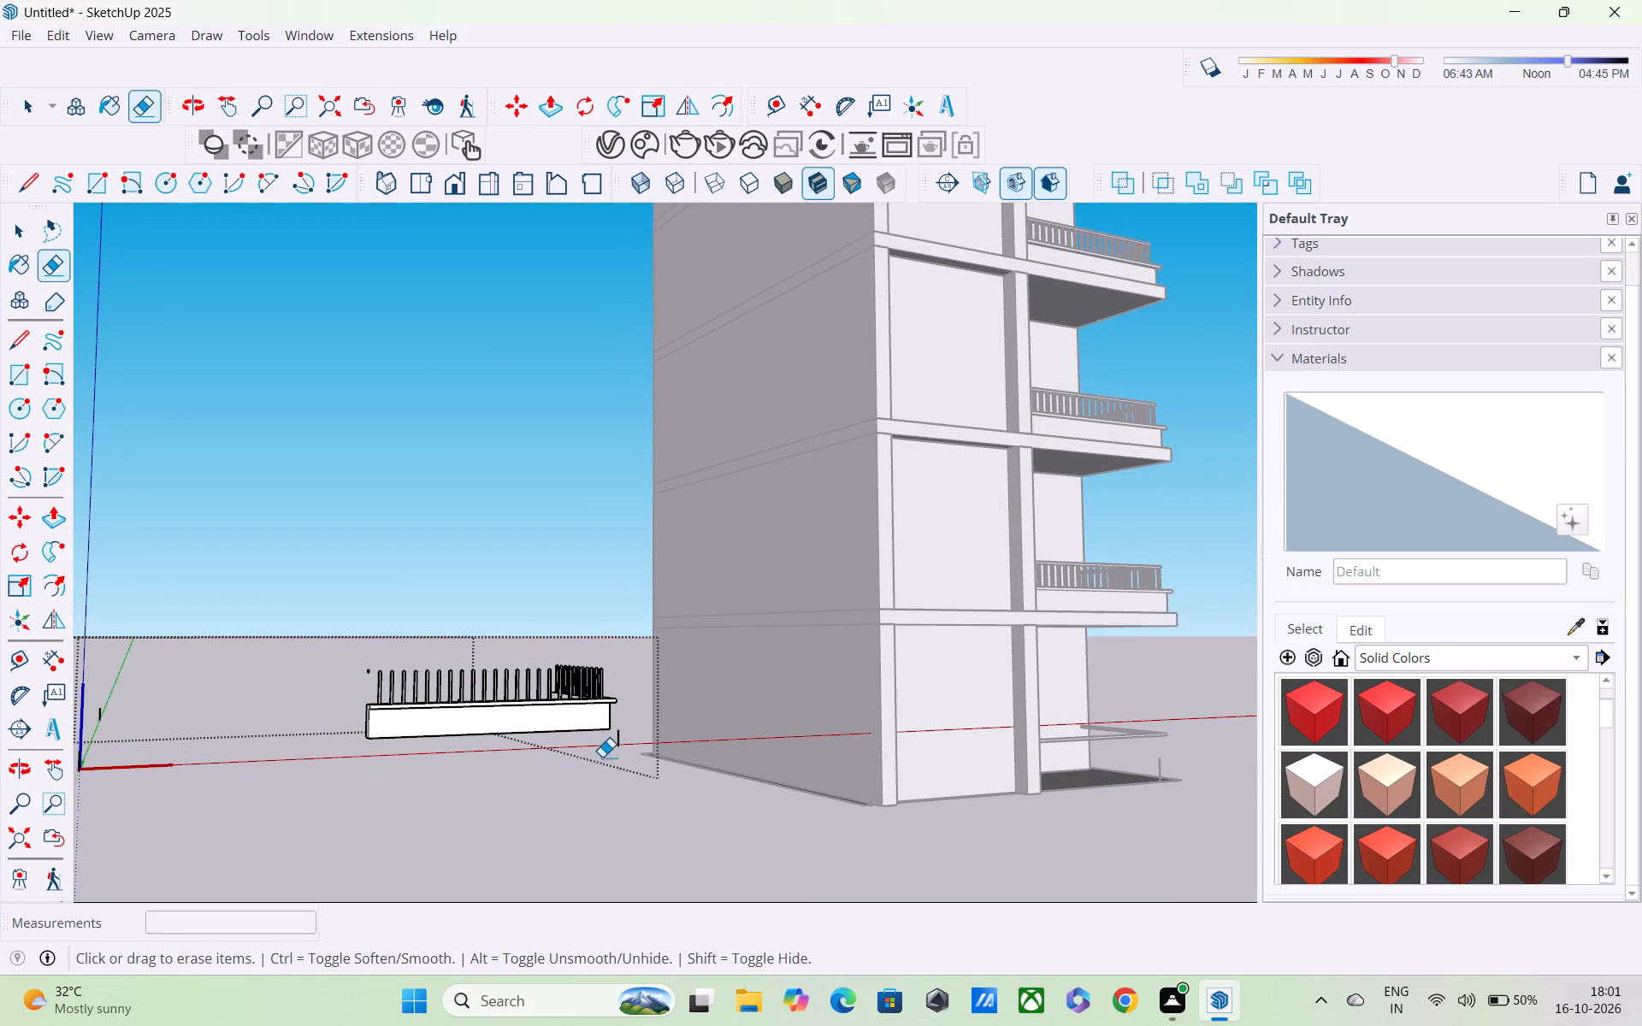
left_click(620, 743)
scroll(619, 740, "down", 1)
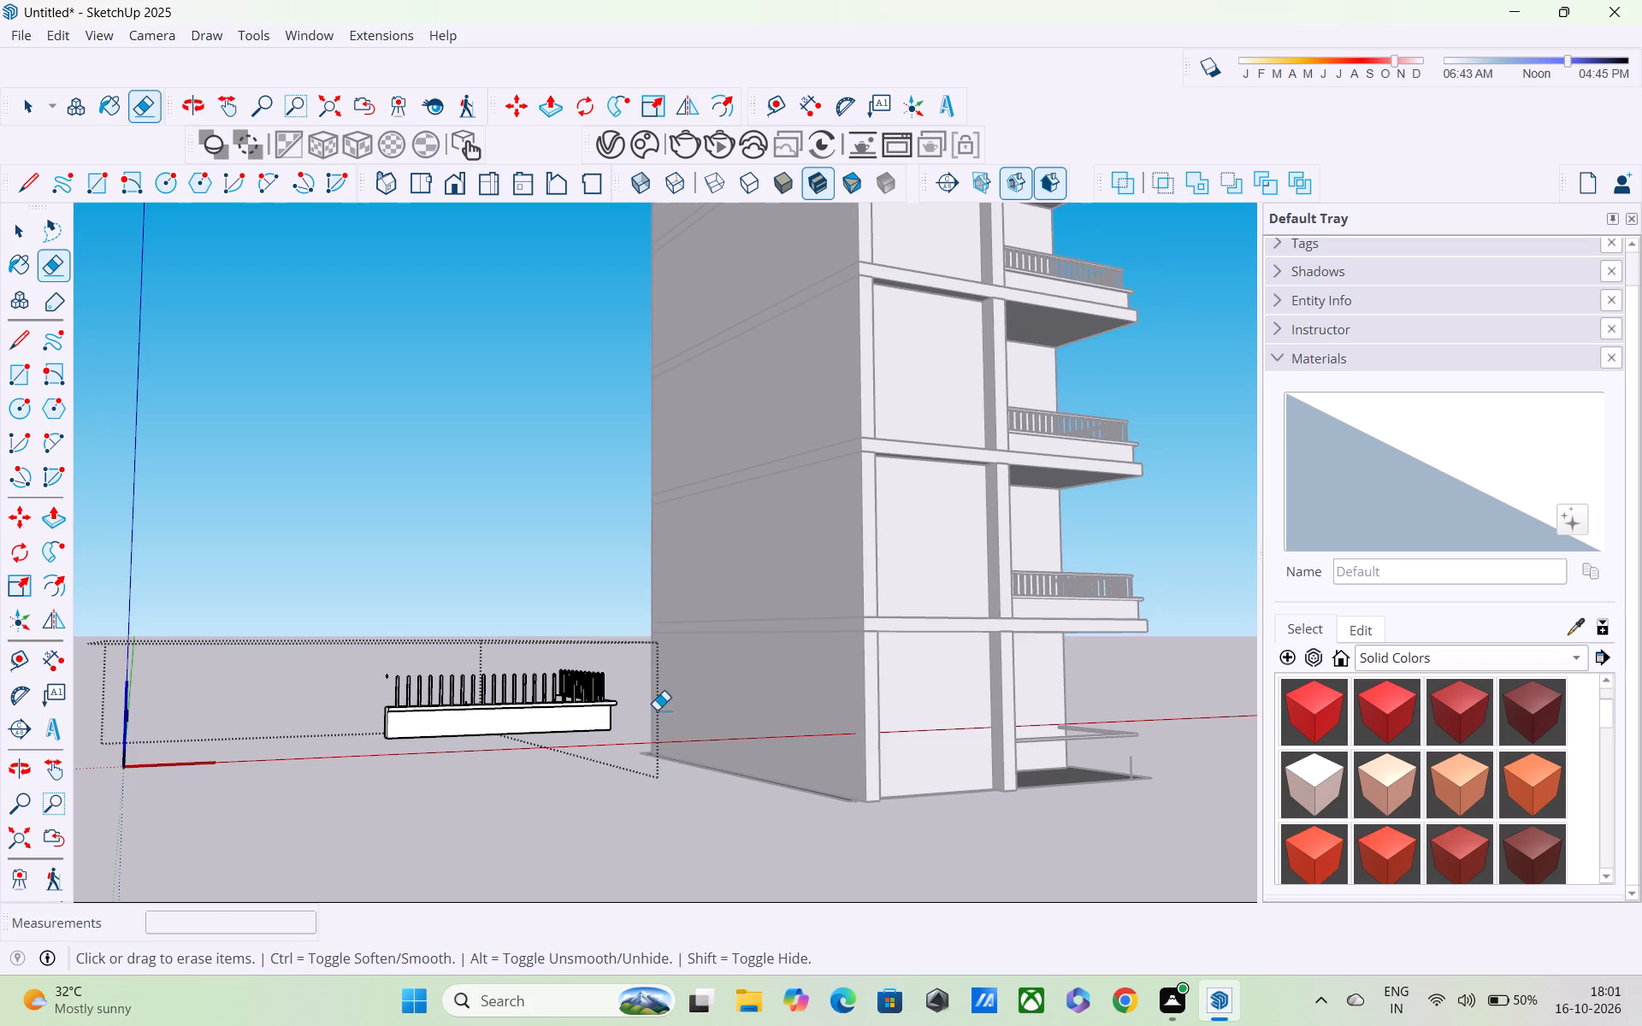
middle_click_drag(638, 692, 941, 699)
scroll(941, 699, "up", 1)
scroll(864, 695, "up", 4)
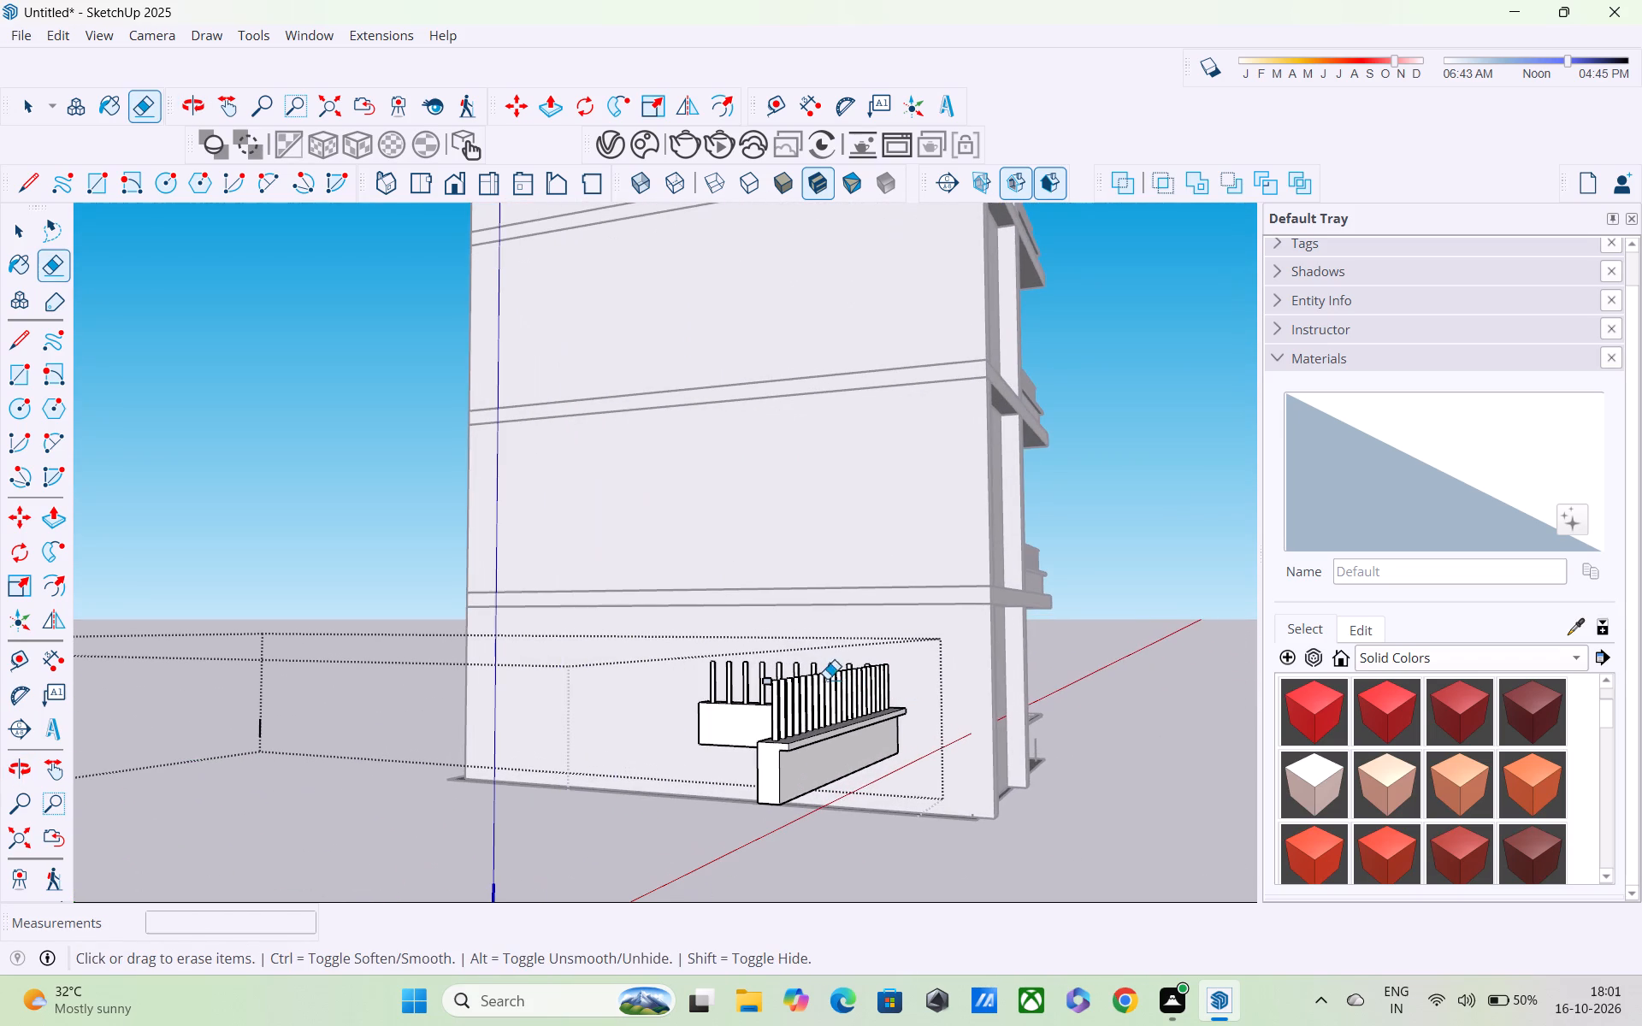
key("m")
scroll(794, 746, "up", 4)
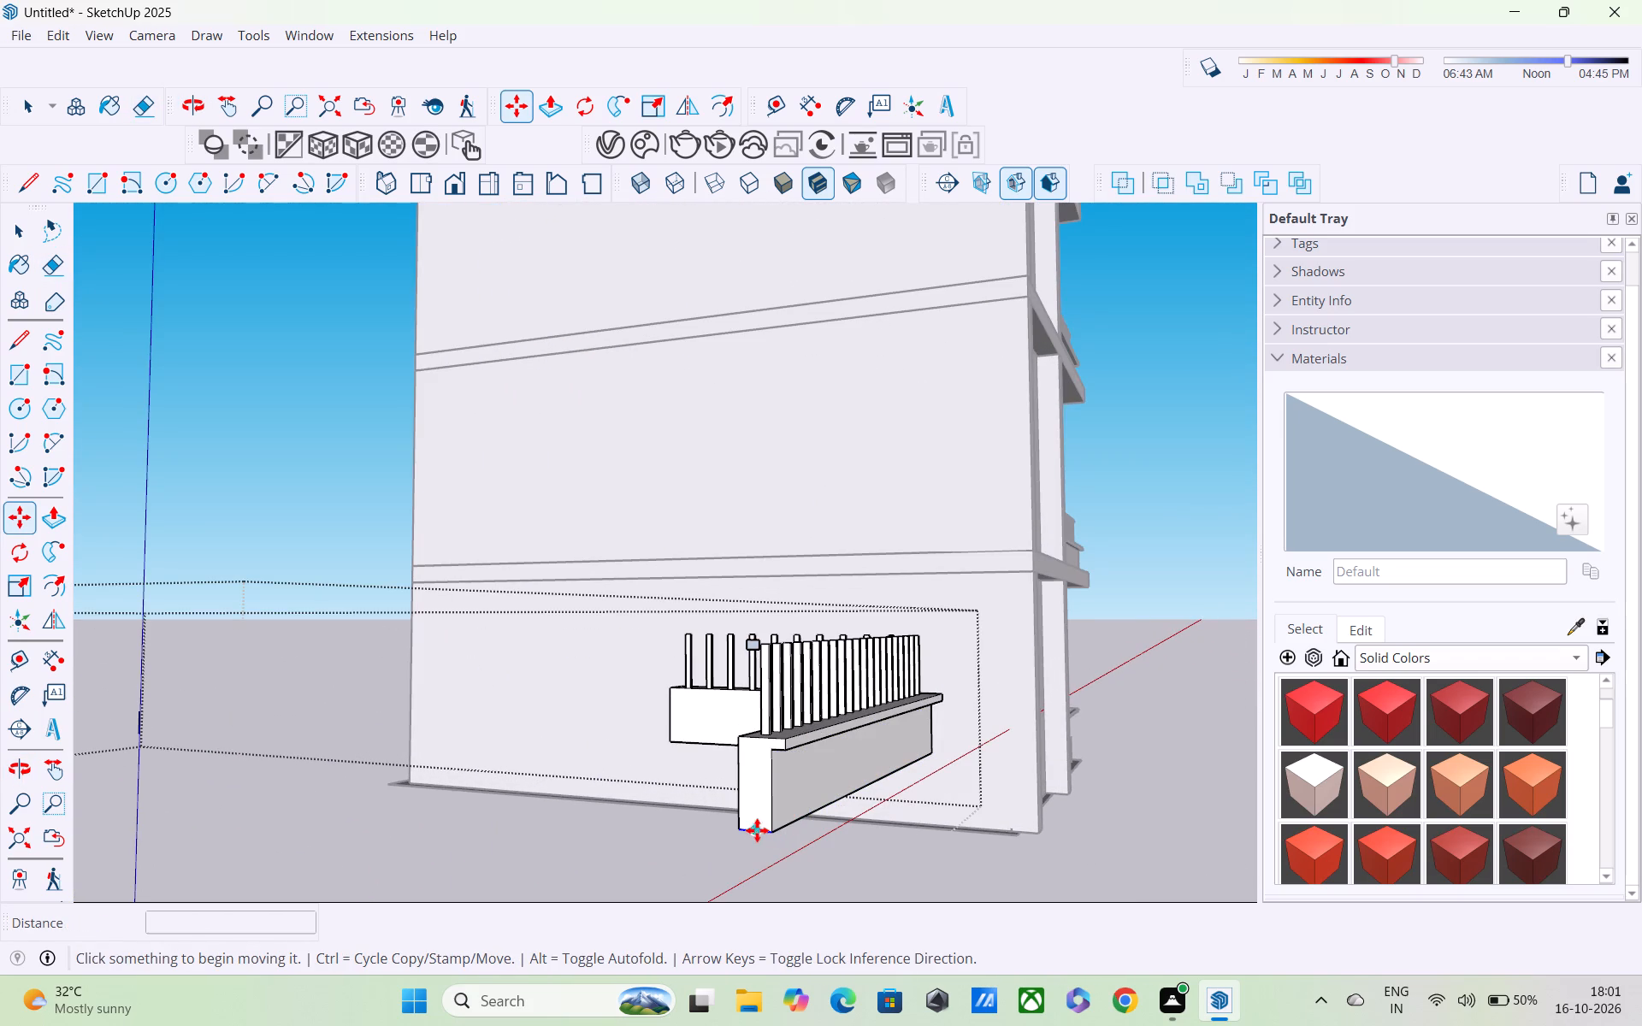
key("space")
left_click(540, 811)
left_click(243, 491)
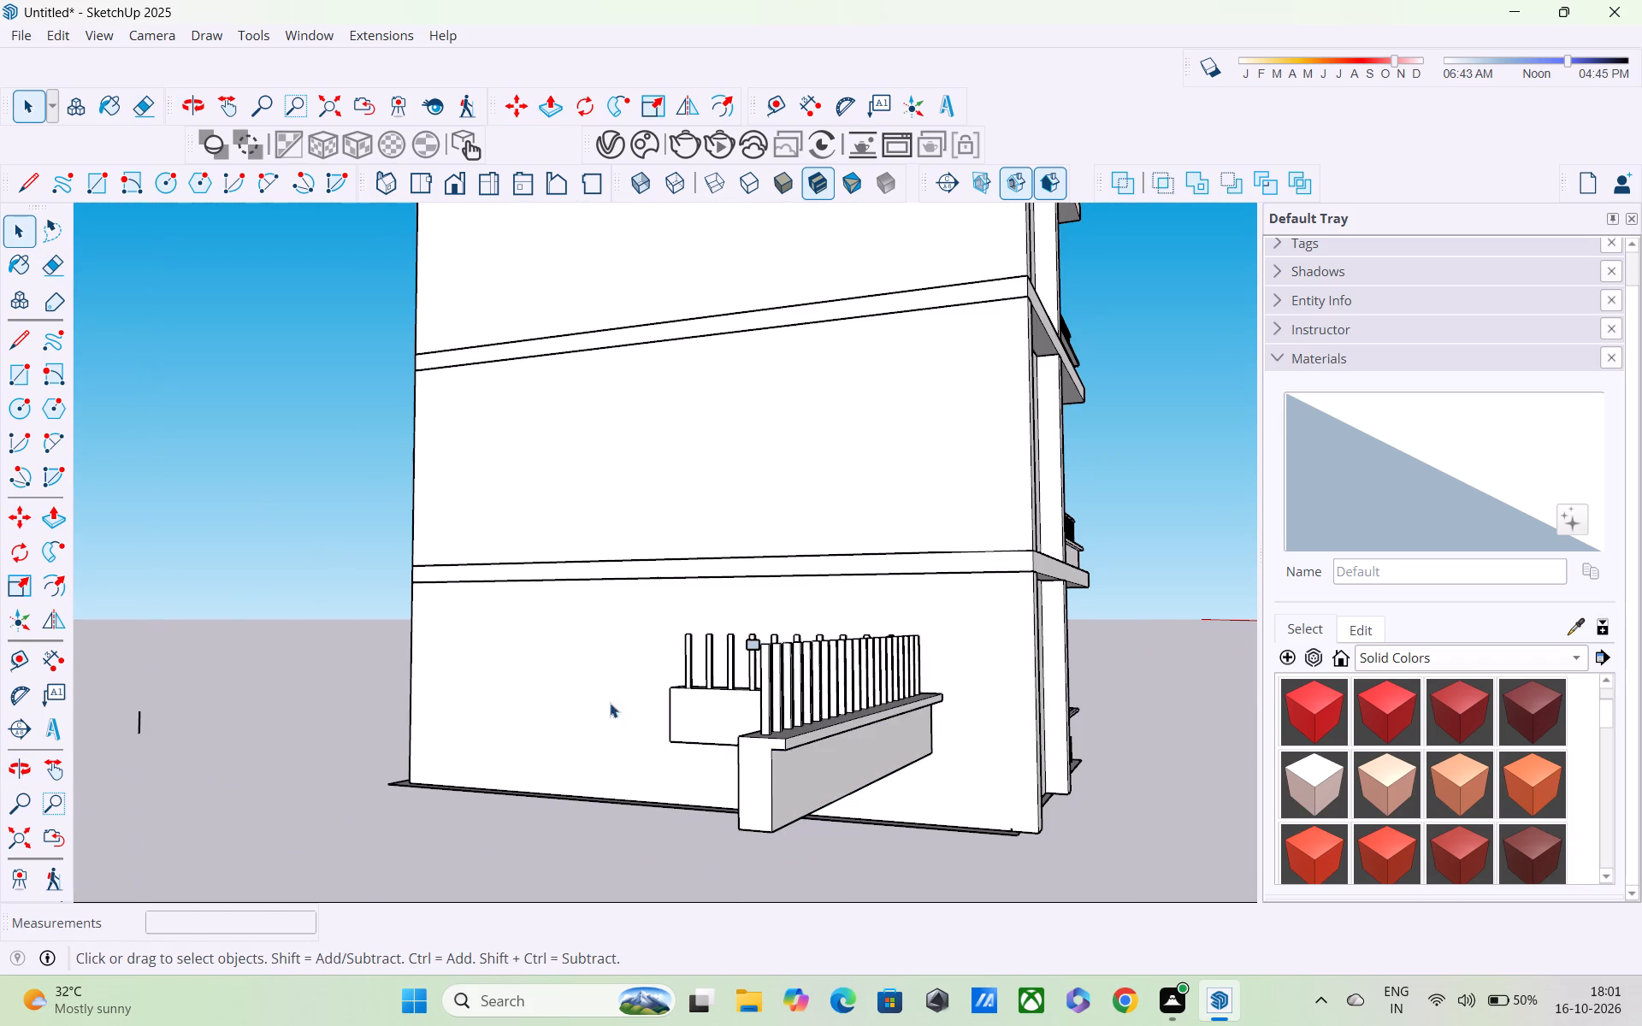
Move the balcony component about 39' 7" to the tower's ground floor, snapping the parapet's lower end corner to the front column's base.
left_click(757, 807)
key("m")
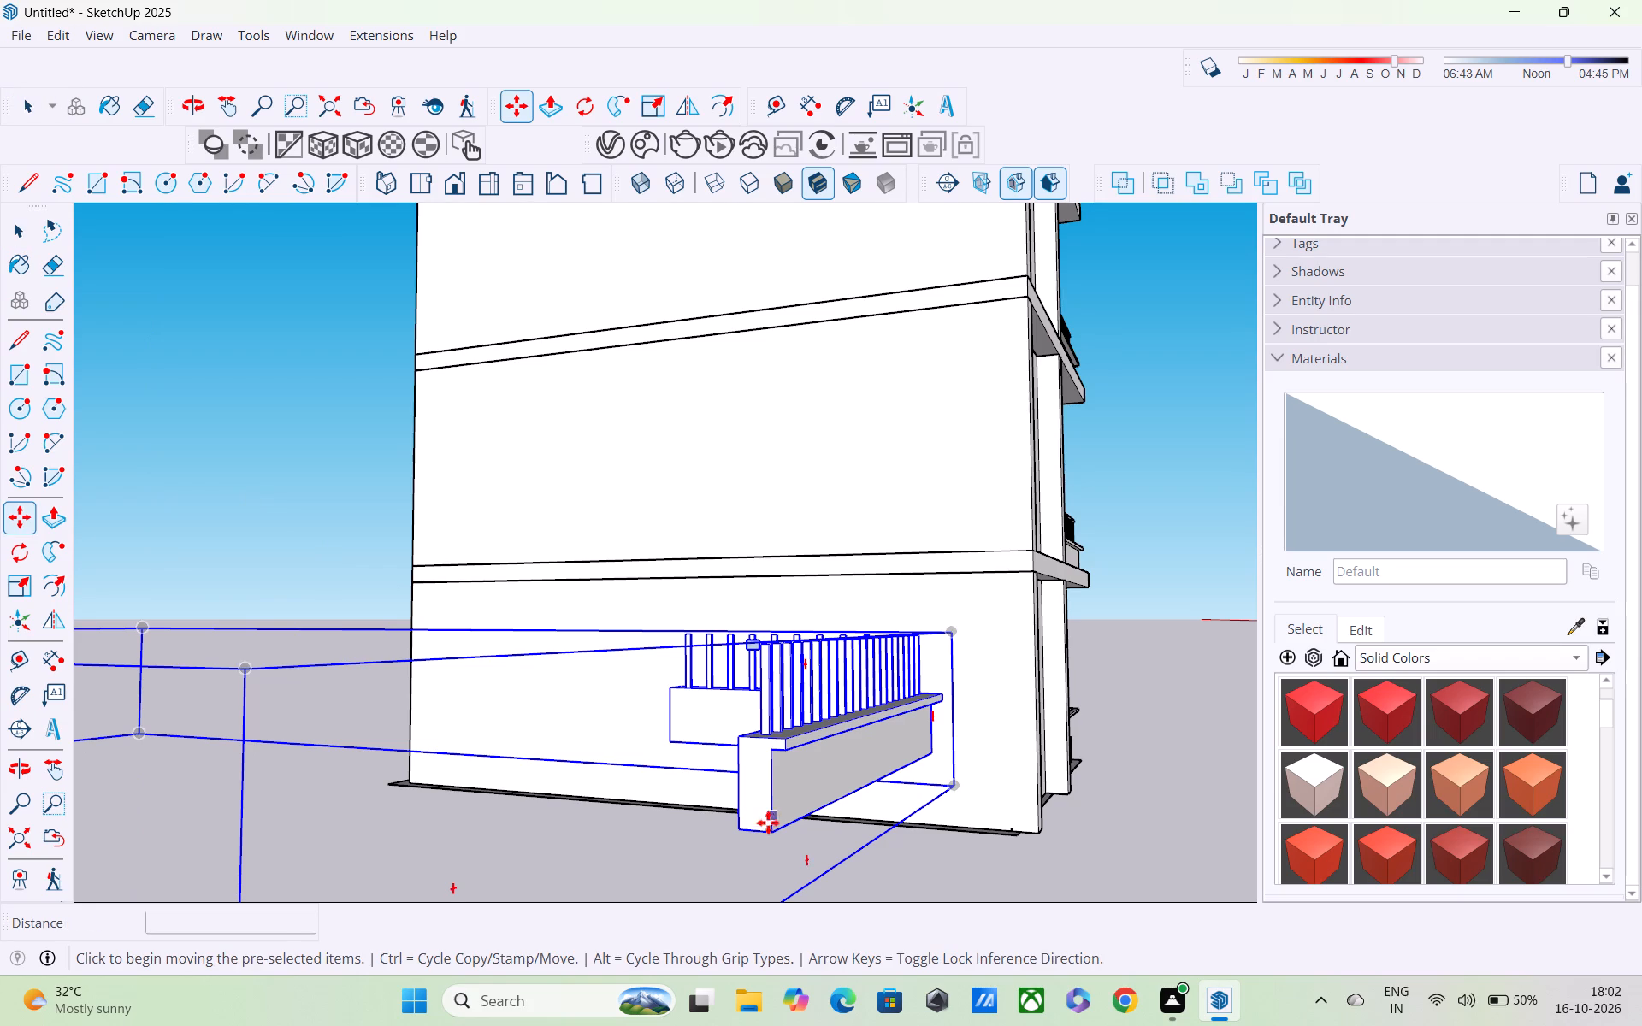
left_click(768, 827)
scroll(1036, 752, "down", 5)
middle_click_drag(1084, 740, 825, 840)
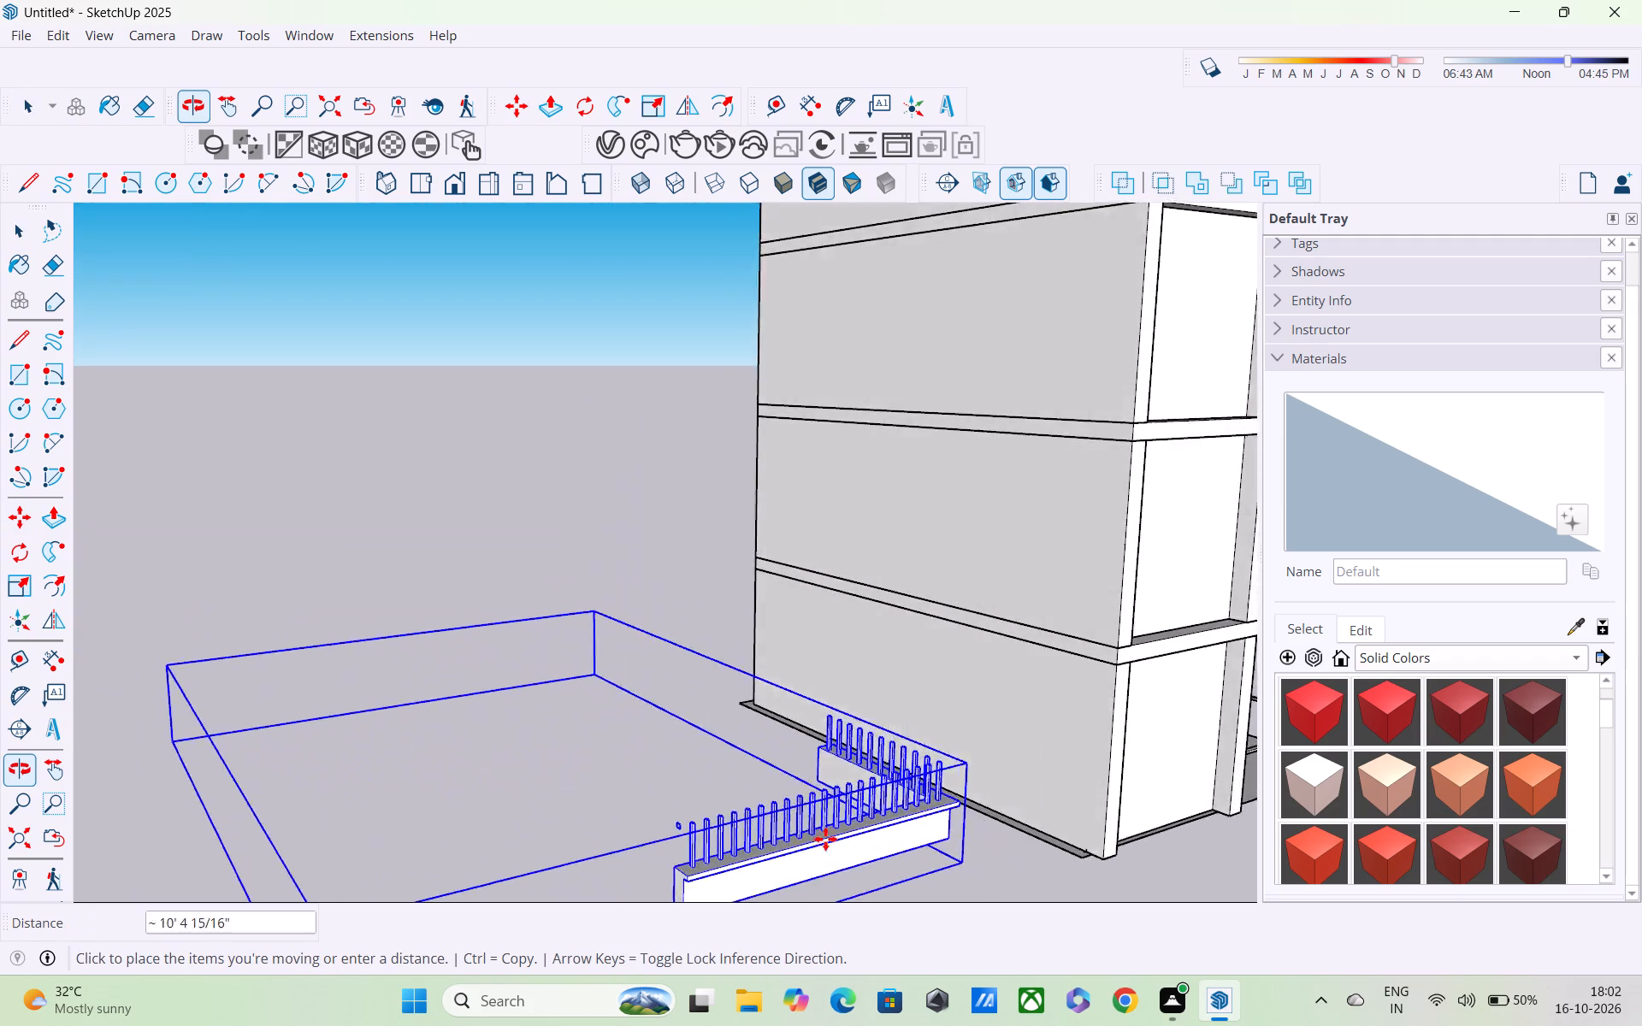
scroll(829, 830, "up", 1)
scroll(844, 814, "down", 5)
scroll(1156, 792, "up", 1)
middle_click_drag(1142, 780, 1000, 661)
scroll(998, 658, "down", 1)
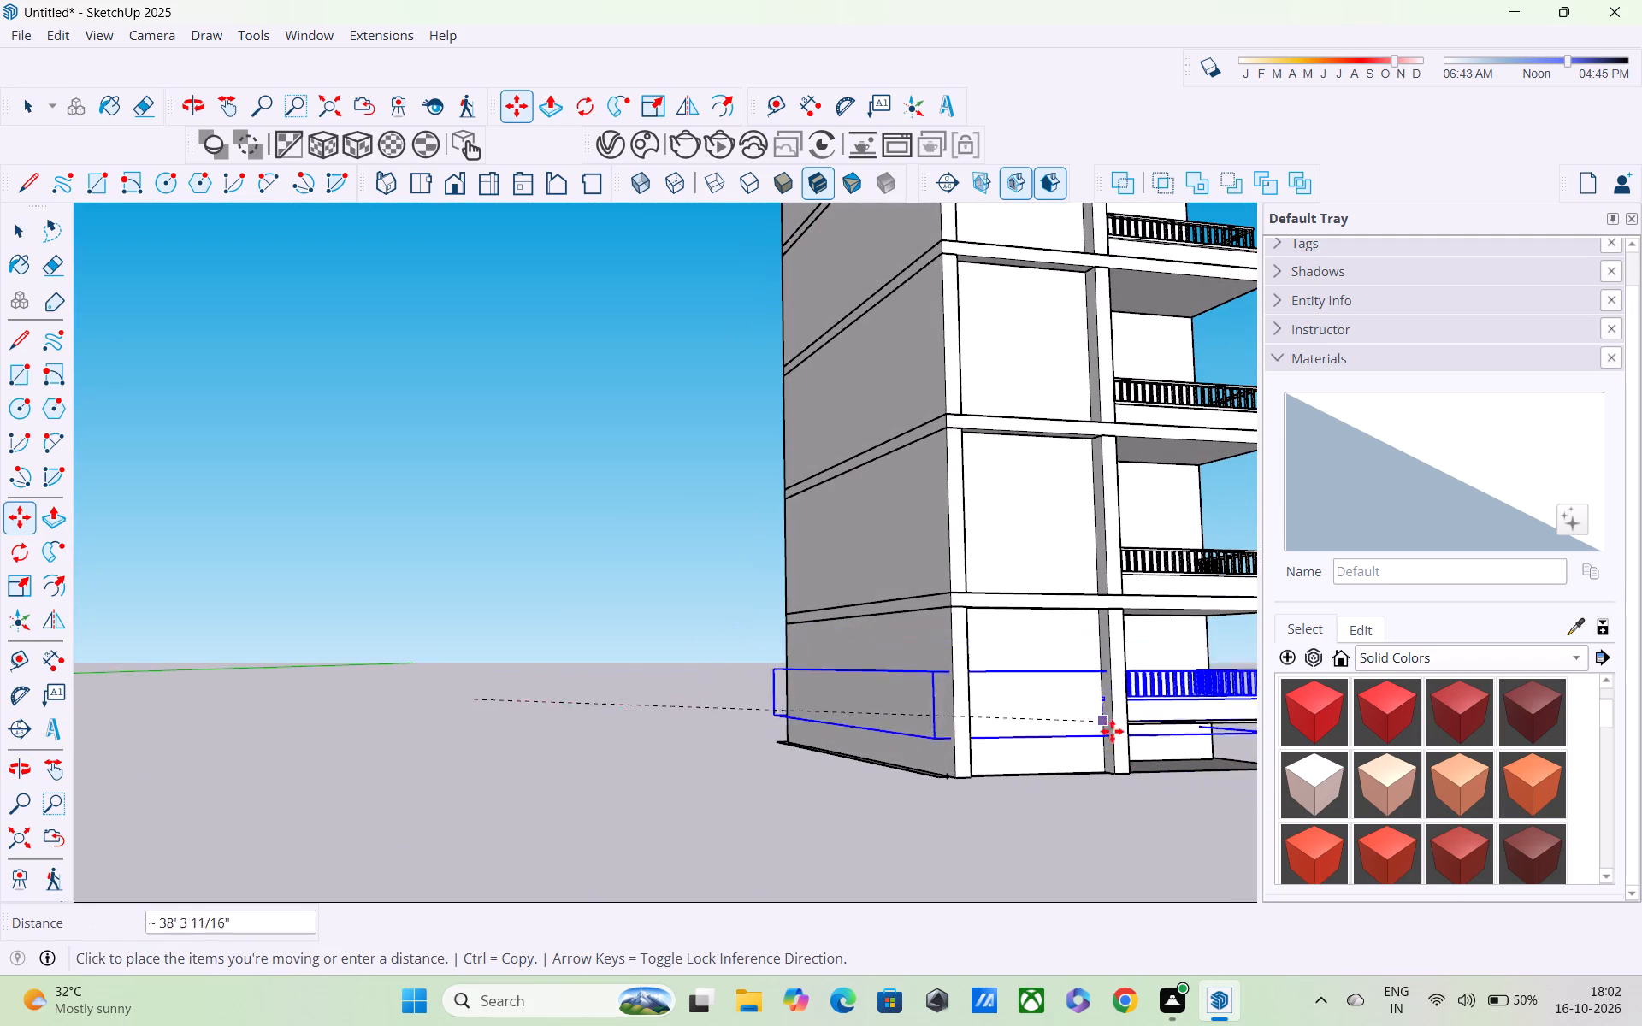
middle_click_drag(1143, 760, 890, 728, "shift")
scroll(889, 729, "up", 6, "shift")
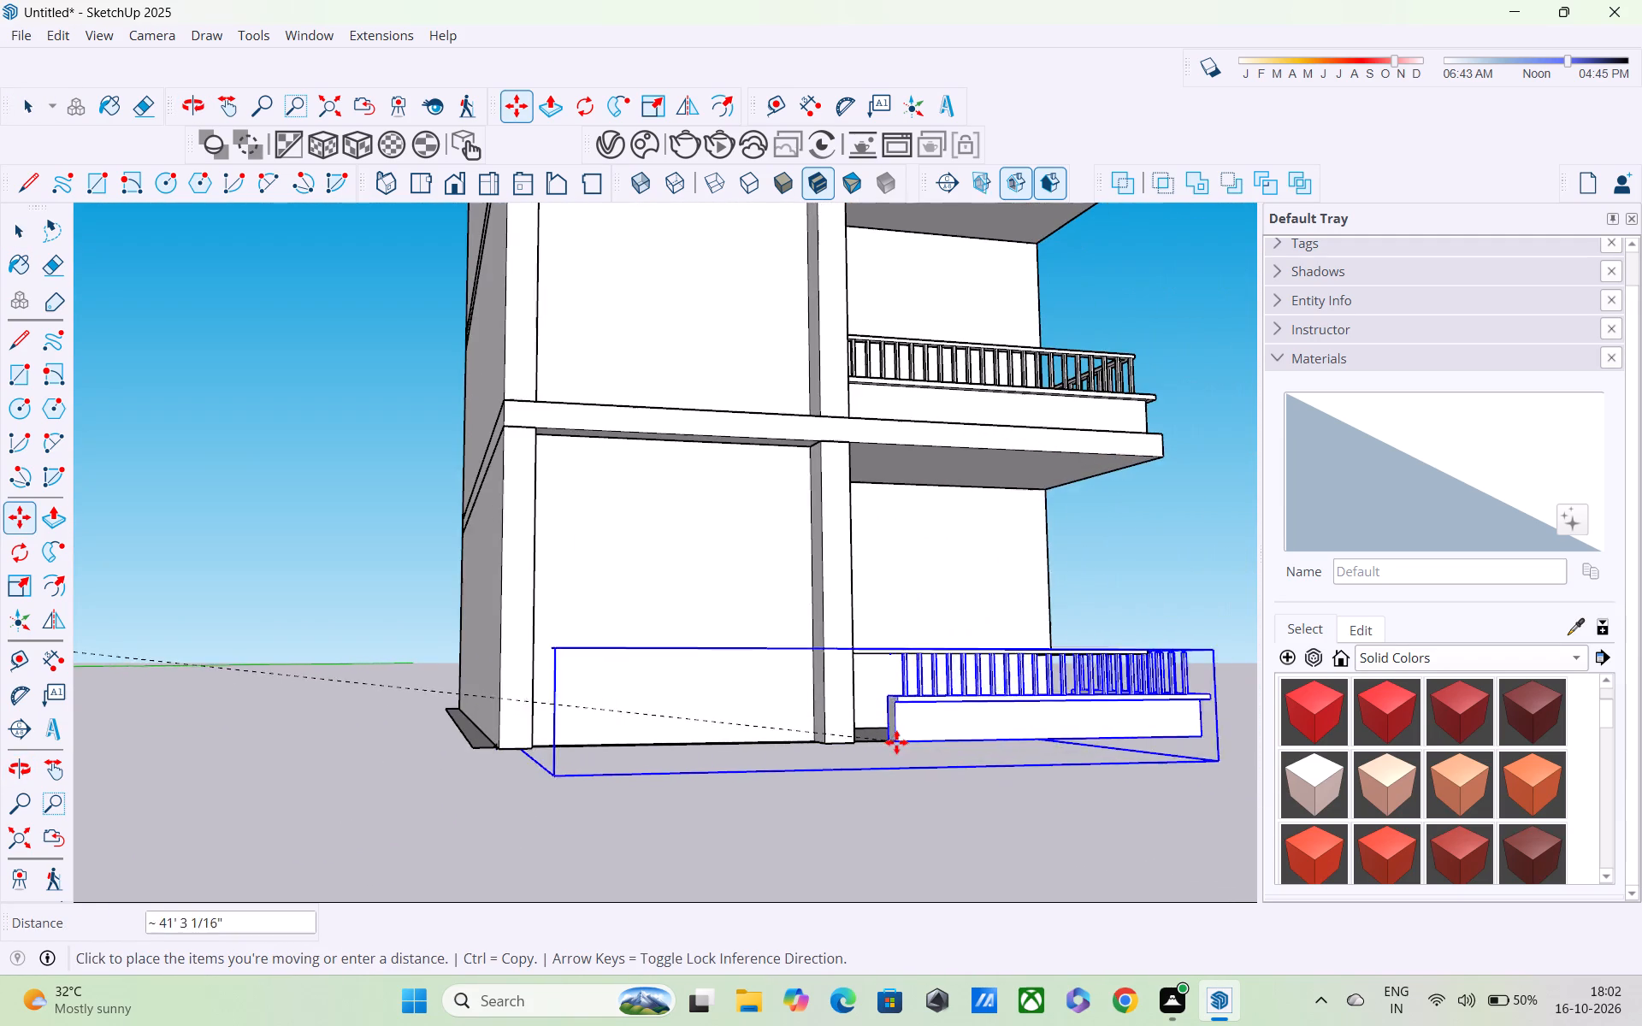
scroll(861, 730, "up", 1)
middle_click_drag(877, 747, 556, 805)
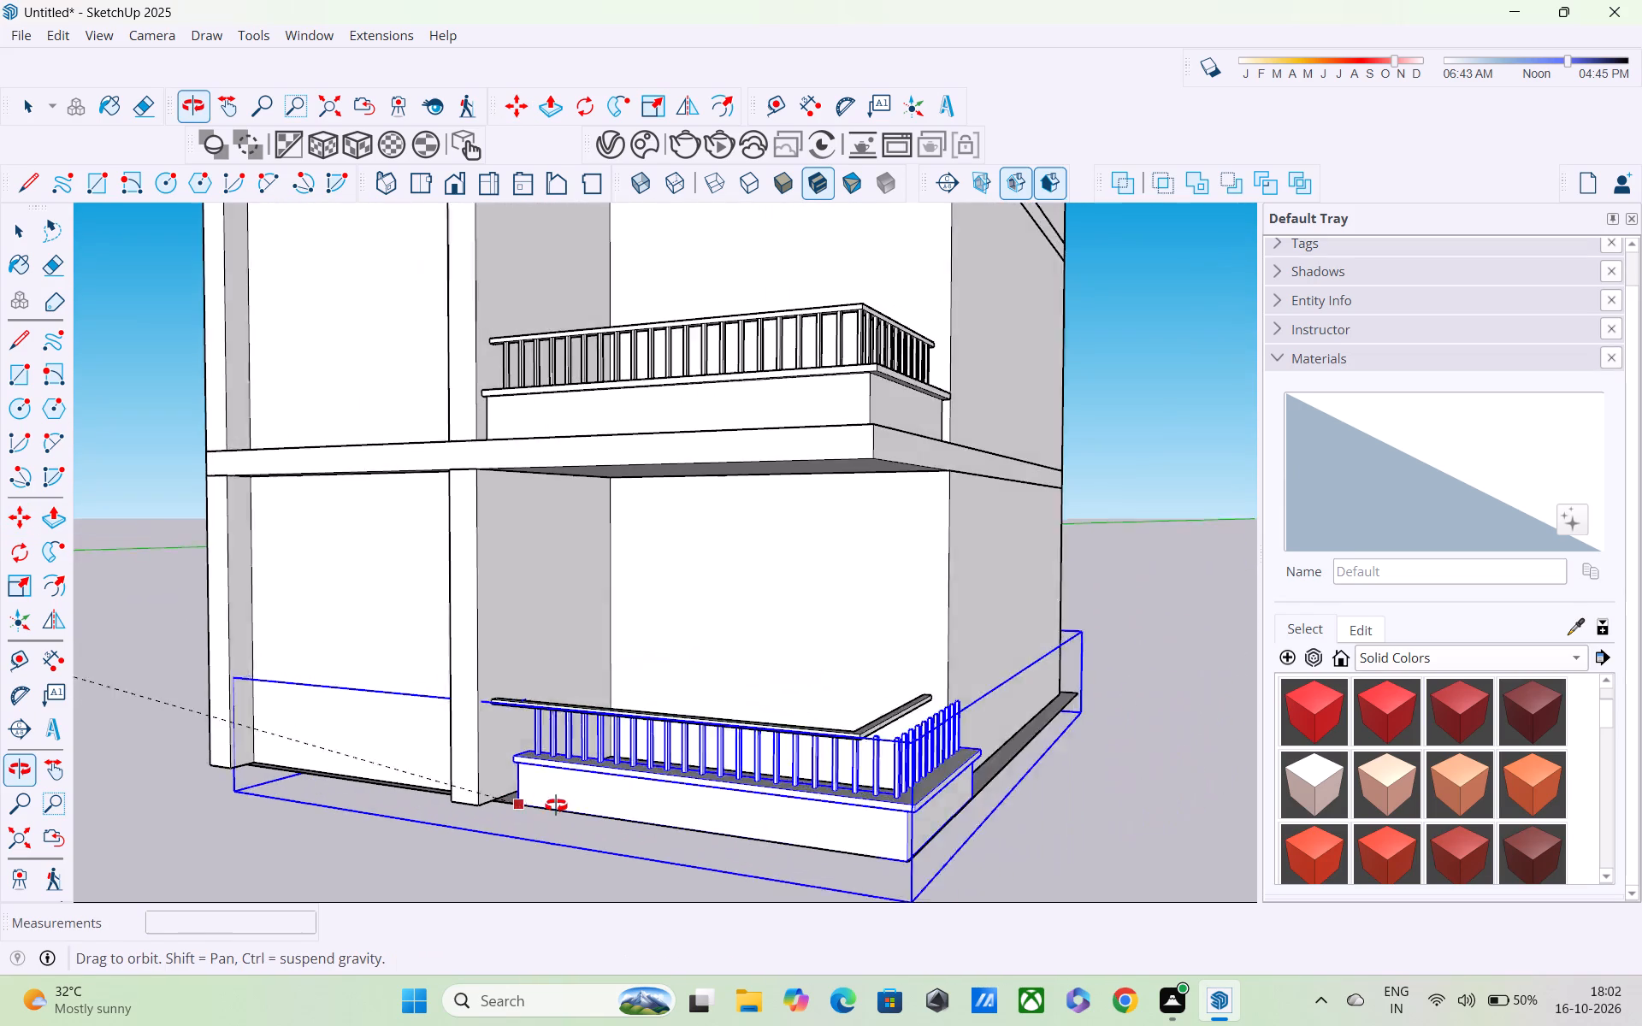
middle_click_drag(556, 805, 552, 803)
scroll(535, 795, "up", 2)
scroll(469, 799, "down", 4)
middle_click_drag(506, 796, 393, 752)
scroll(393, 752, "up", 1)
scroll(392, 756, "down", 5)
scroll(587, 841, "up", 4)
scroll(575, 811, "down", 7)
scroll(571, 806, "up", 1)
scroll(570, 803, "down", 8)
scroll(569, 800, "up", 1)
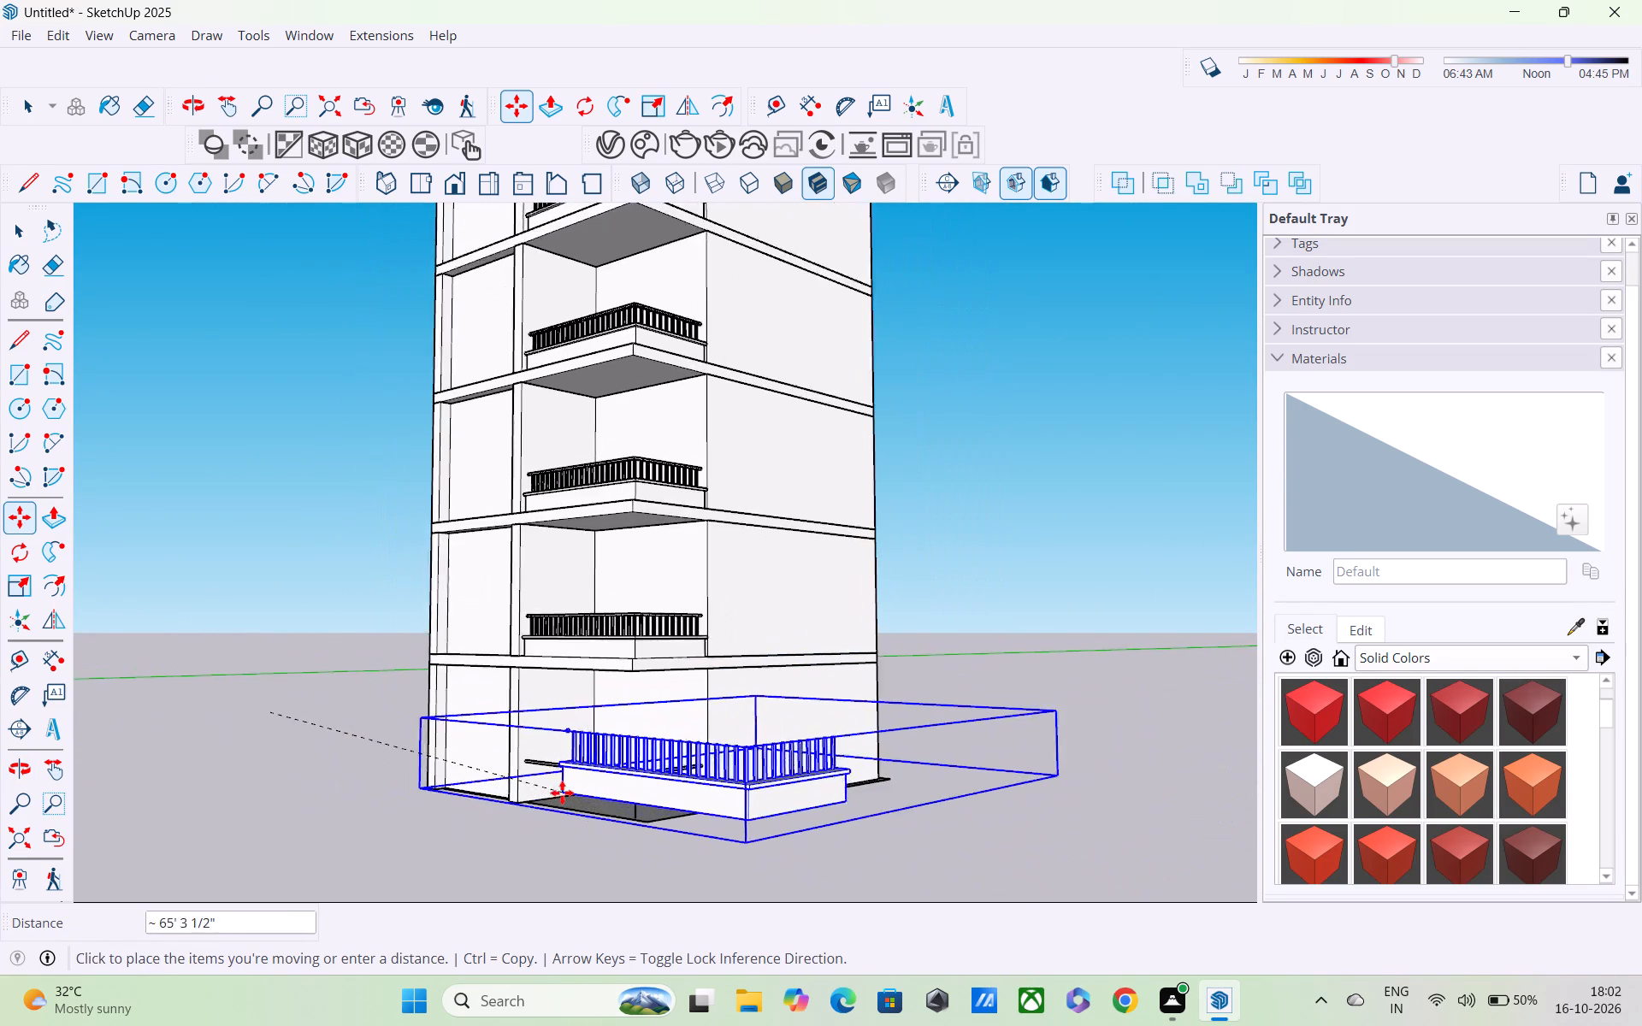
scroll(561, 793, "down", 5)
middle_click_drag(519, 795, 403, 915)
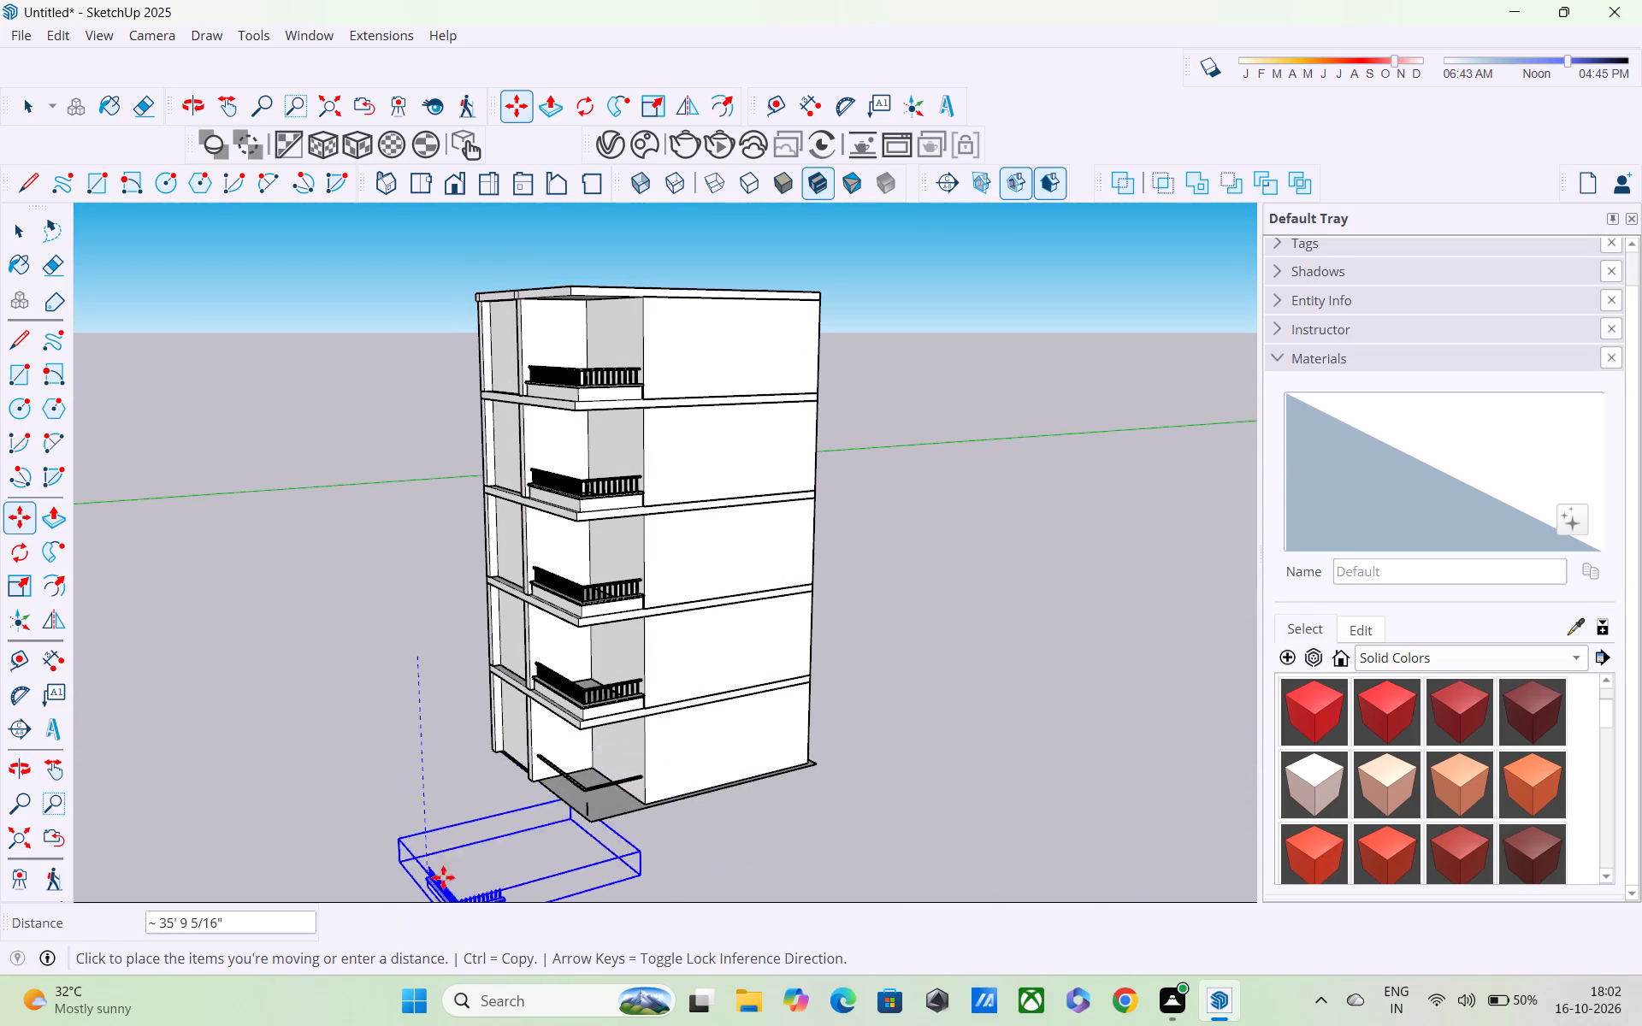
scroll(523, 795, "up", 4)
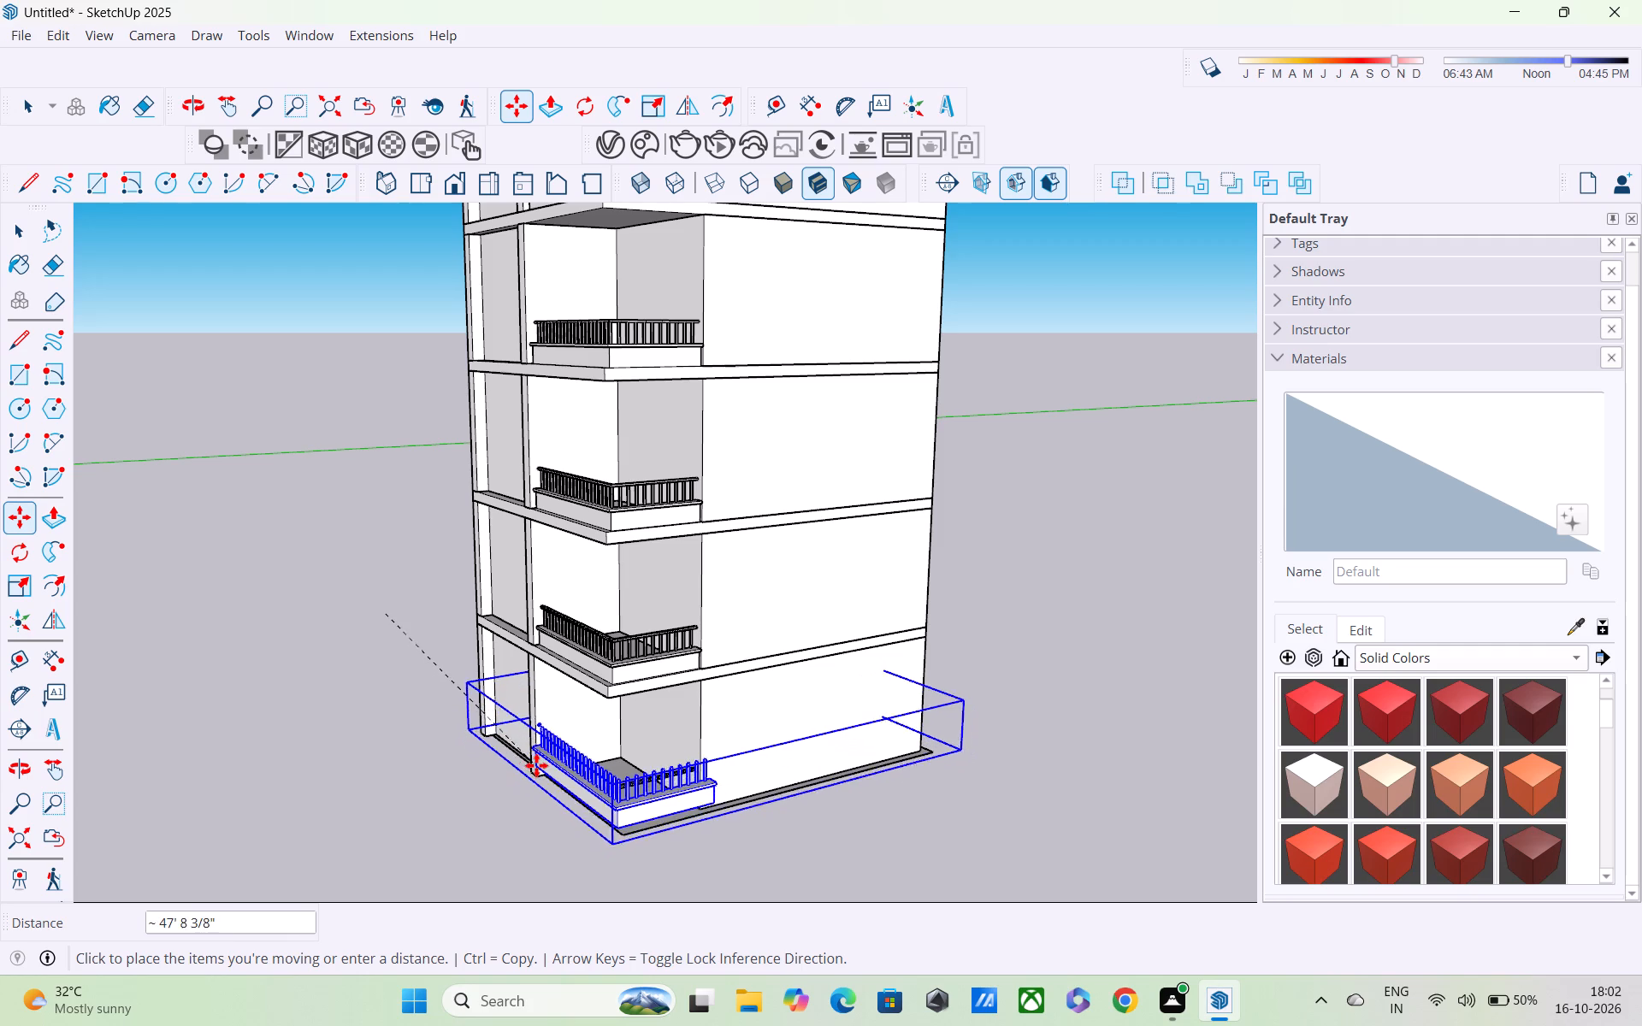
middle_click_drag(535, 771, 606, 660)
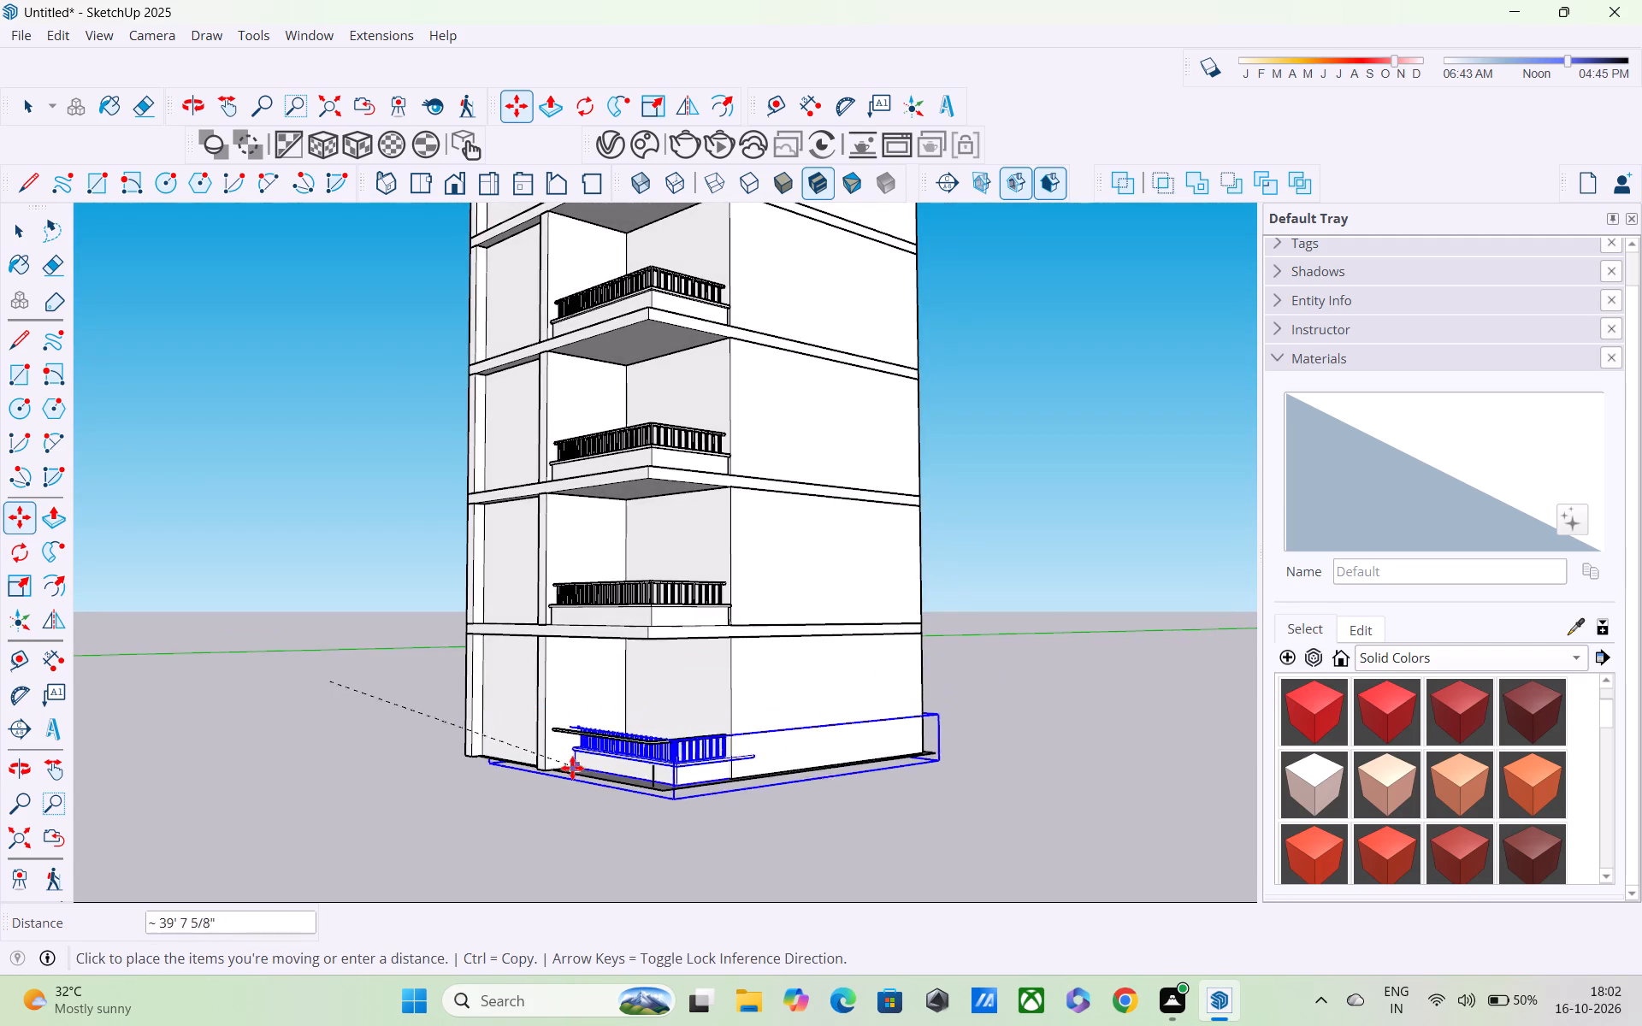
scroll(552, 757, "up", 4)
middle_click_drag(552, 756, 609, 661)
scroll(552, 777, "up", 1)
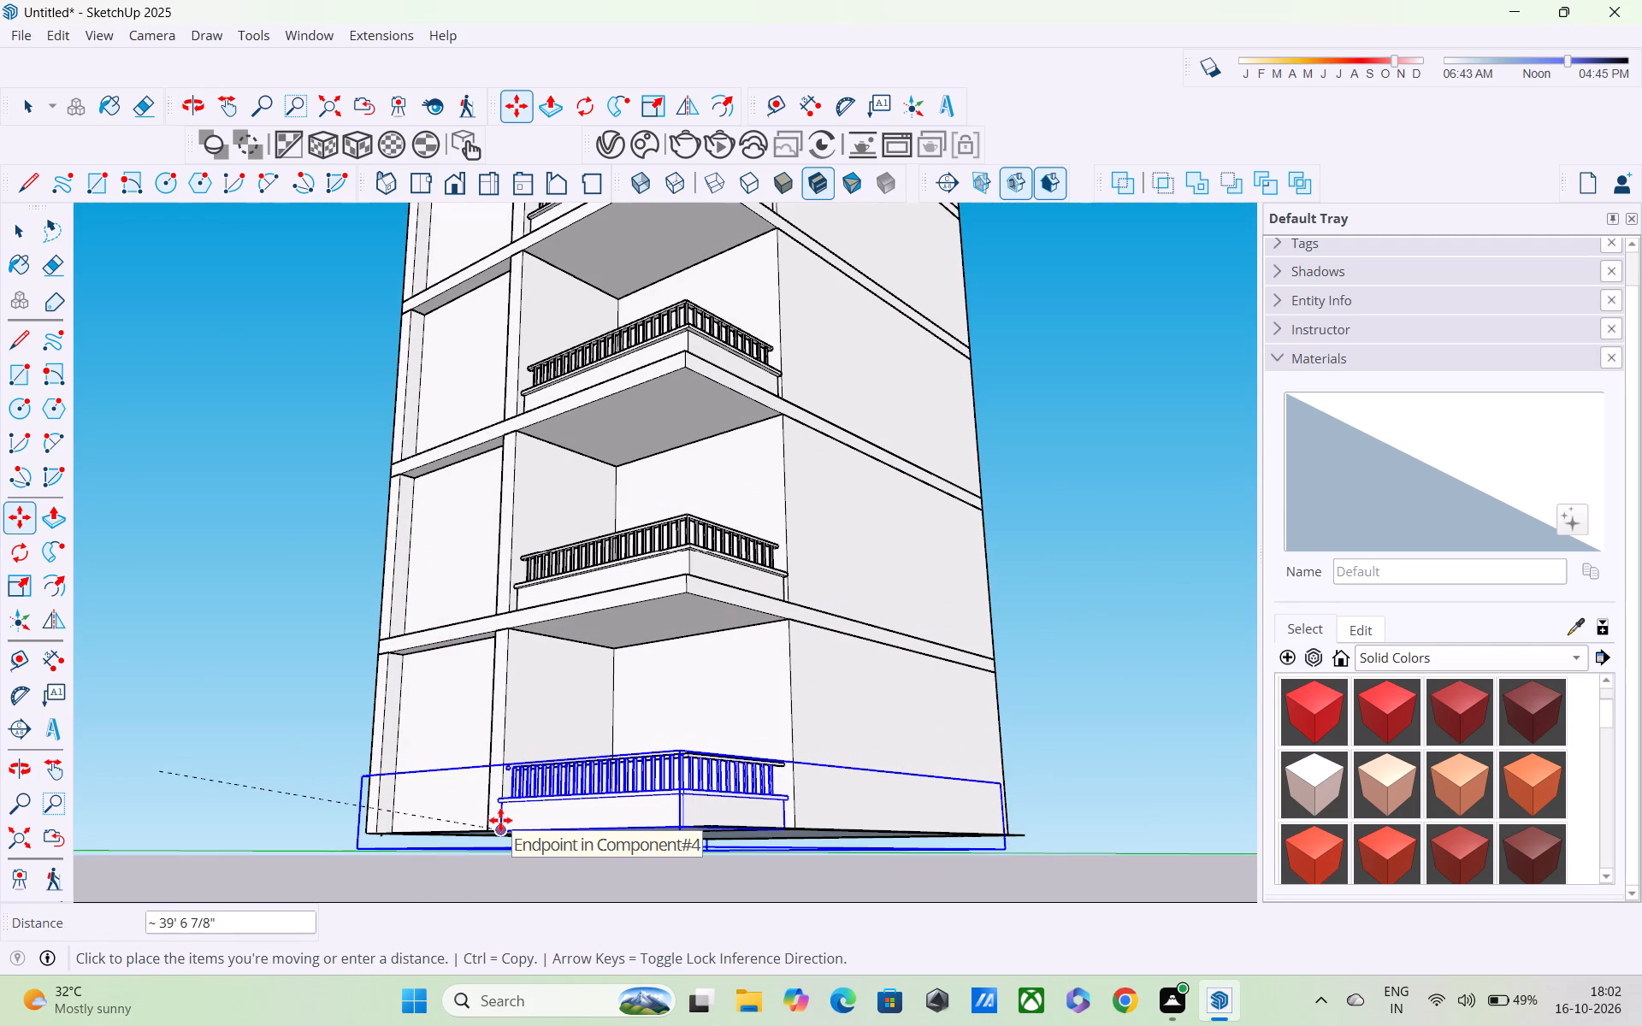
left_click(500, 820)
middle_click_drag(561, 852, 584, 1002)
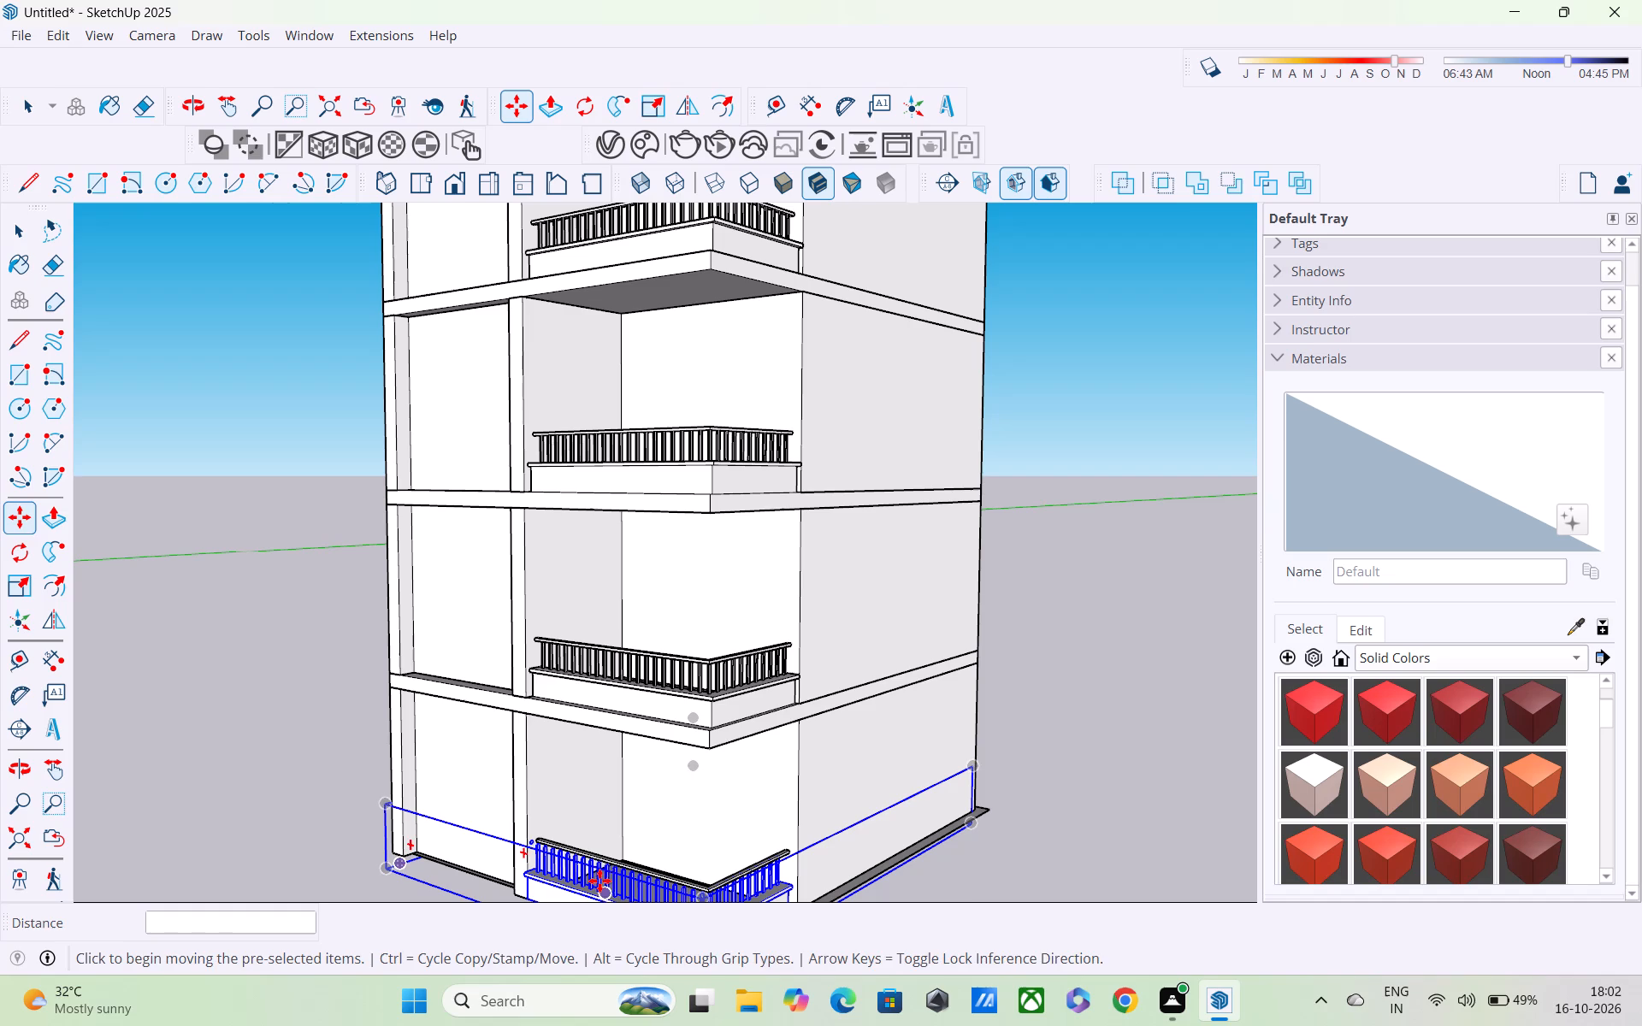
Move the ground-floor balcony component about 6" along the green axis, taking it by the parapet's lower outer corner.
key("space")
left_click(1074, 596)
middle_click_drag(712, 887, 895, 706)
scroll(895, 706, "up", 3)
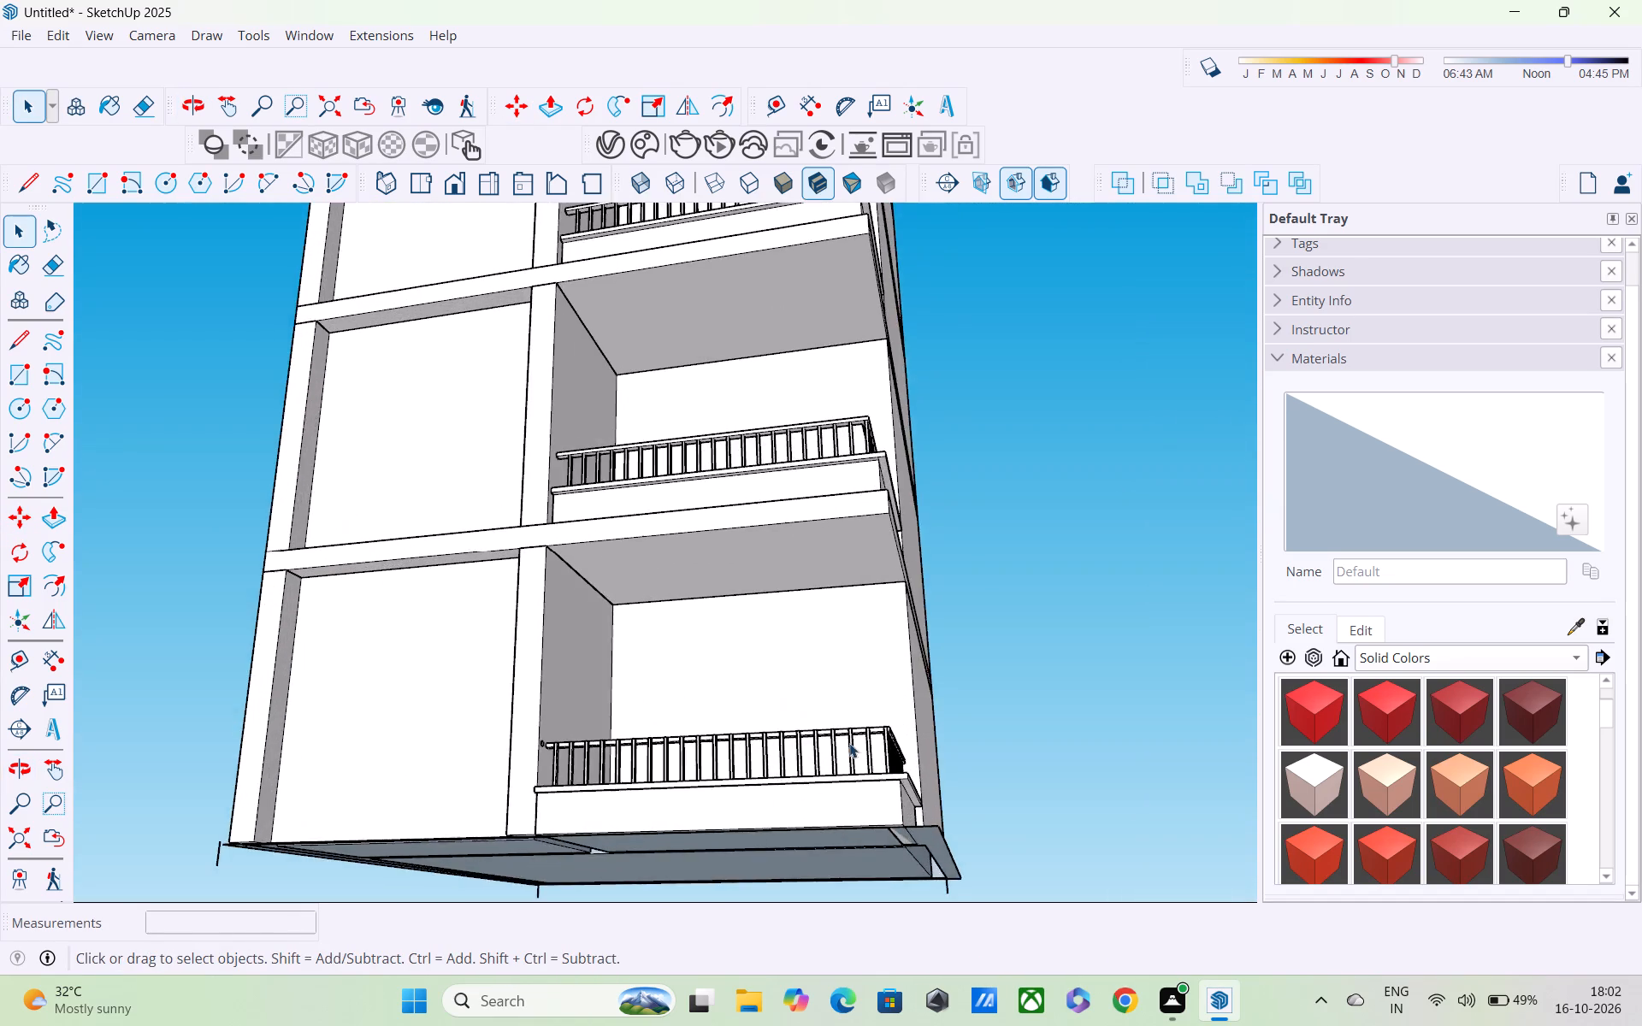
scroll(803, 744, "up", 4)
middle_click_drag(793, 740, 815, 626)
middle_click_drag(623, 734, 499, 851)
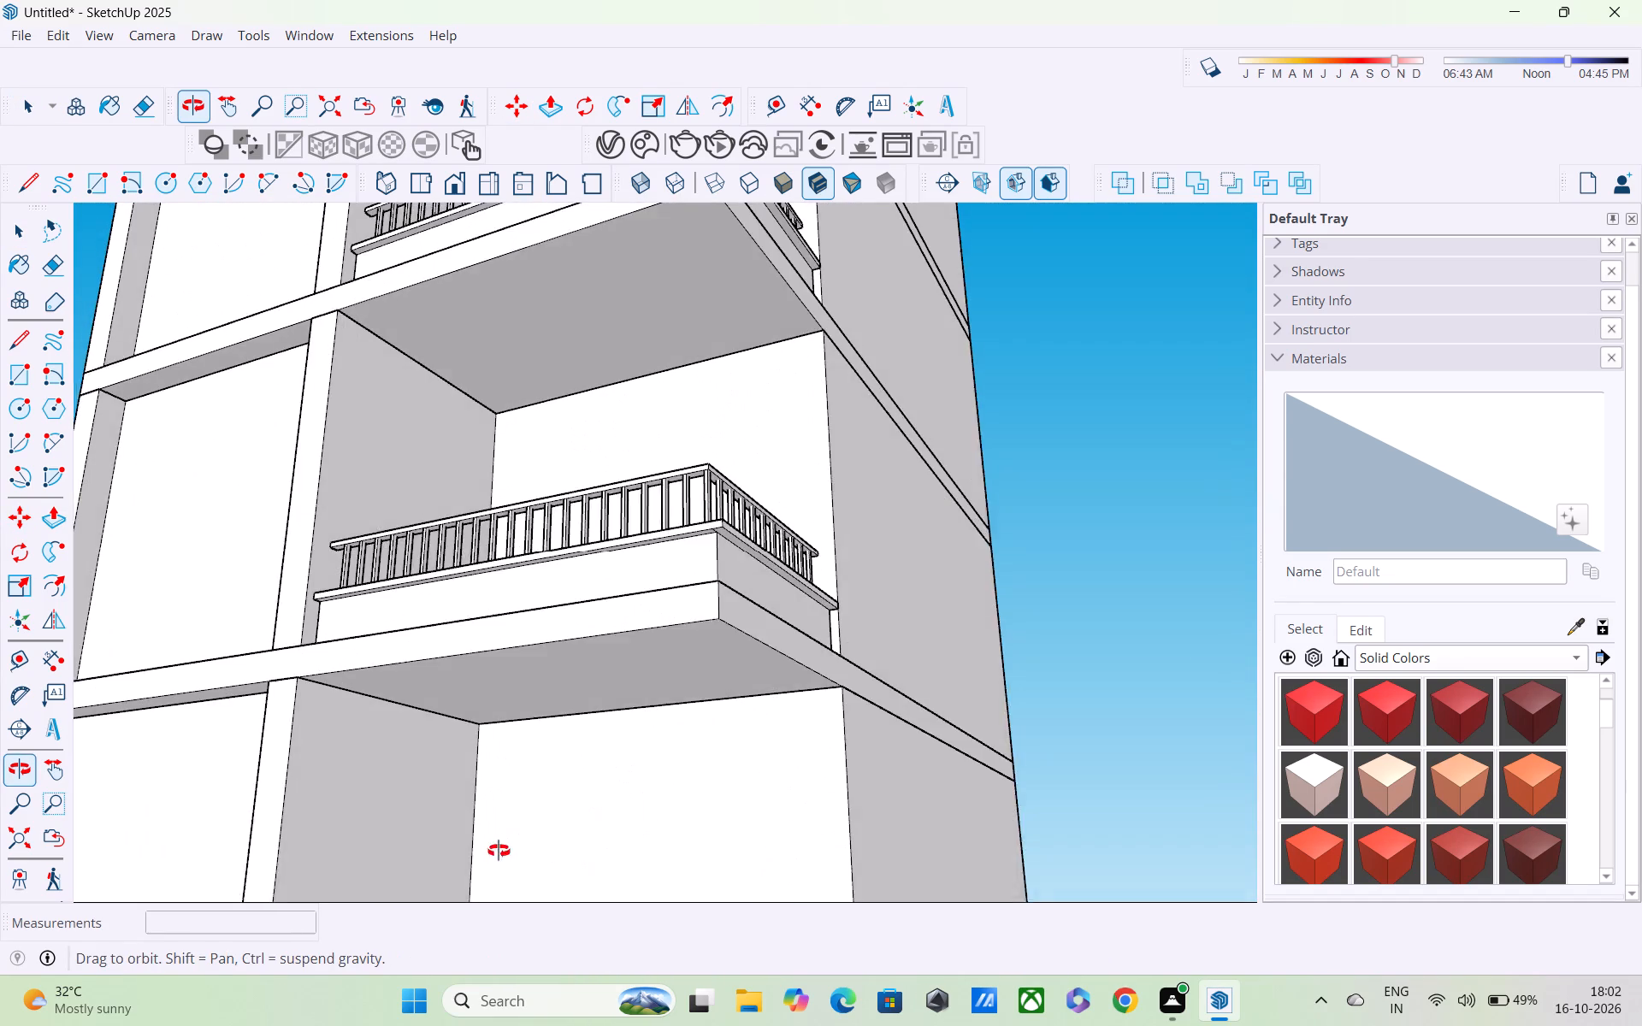
middle_click_drag(499, 851, 652, 535)
middle_click_drag(698, 570, 655, 675)
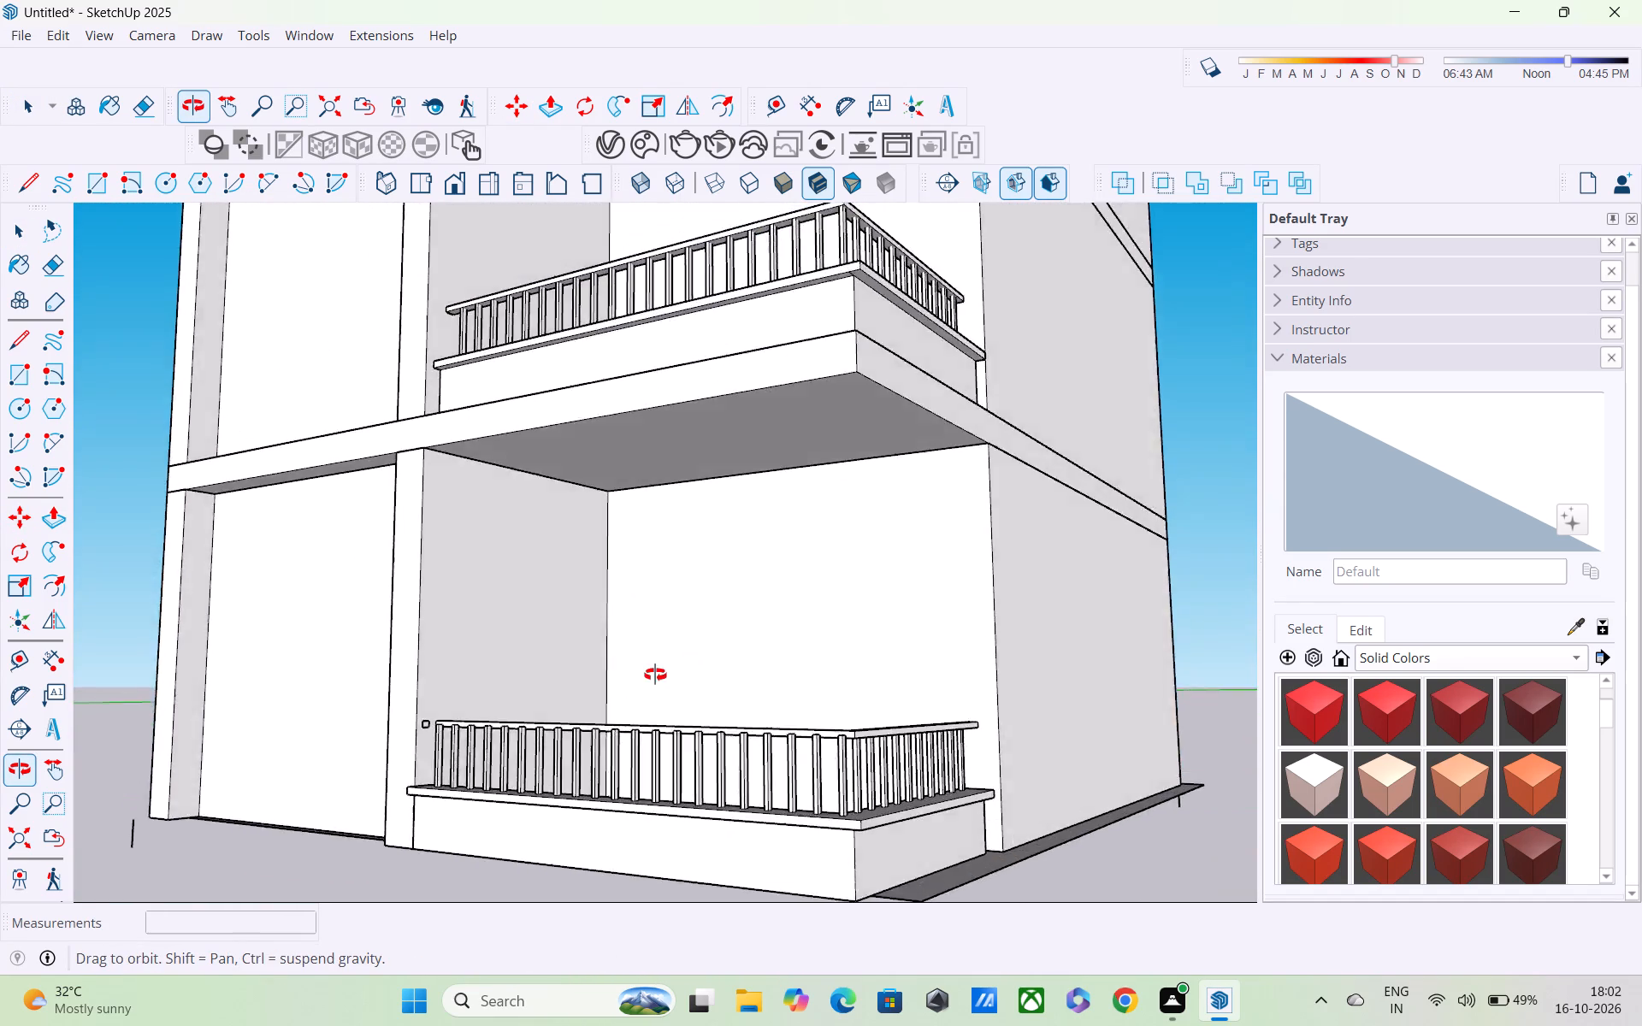
middle_click_drag(655, 675, 596, 640)
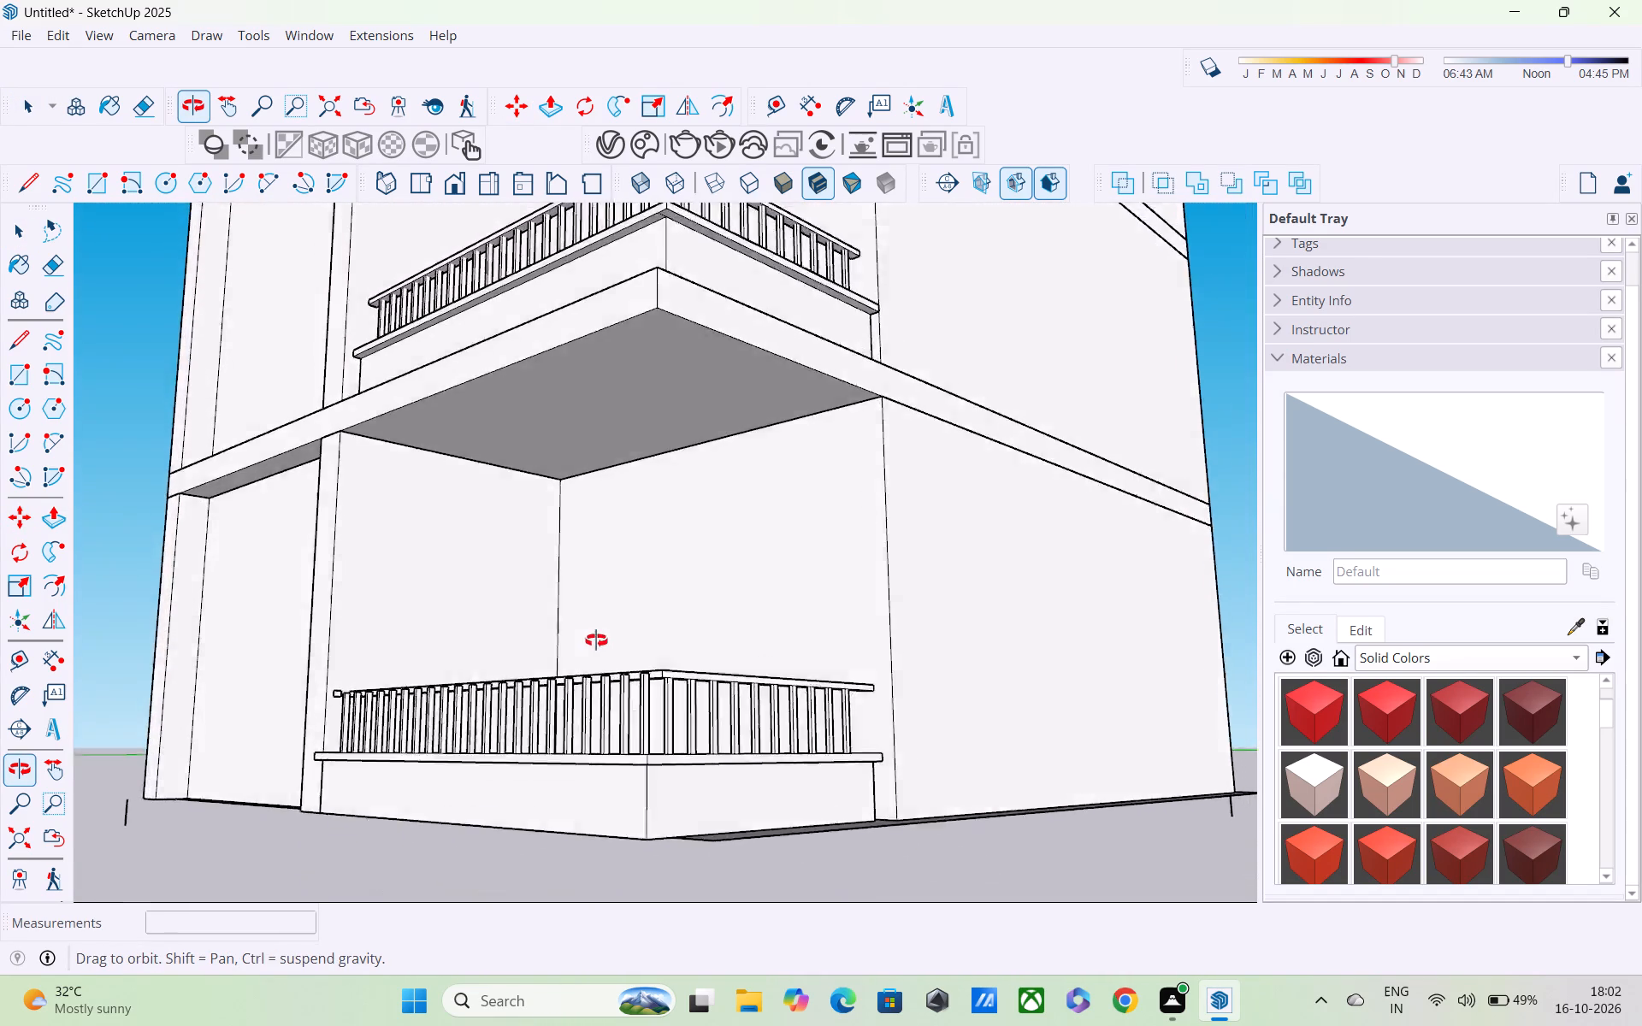
middle_click_drag(596, 640, 676, 523)
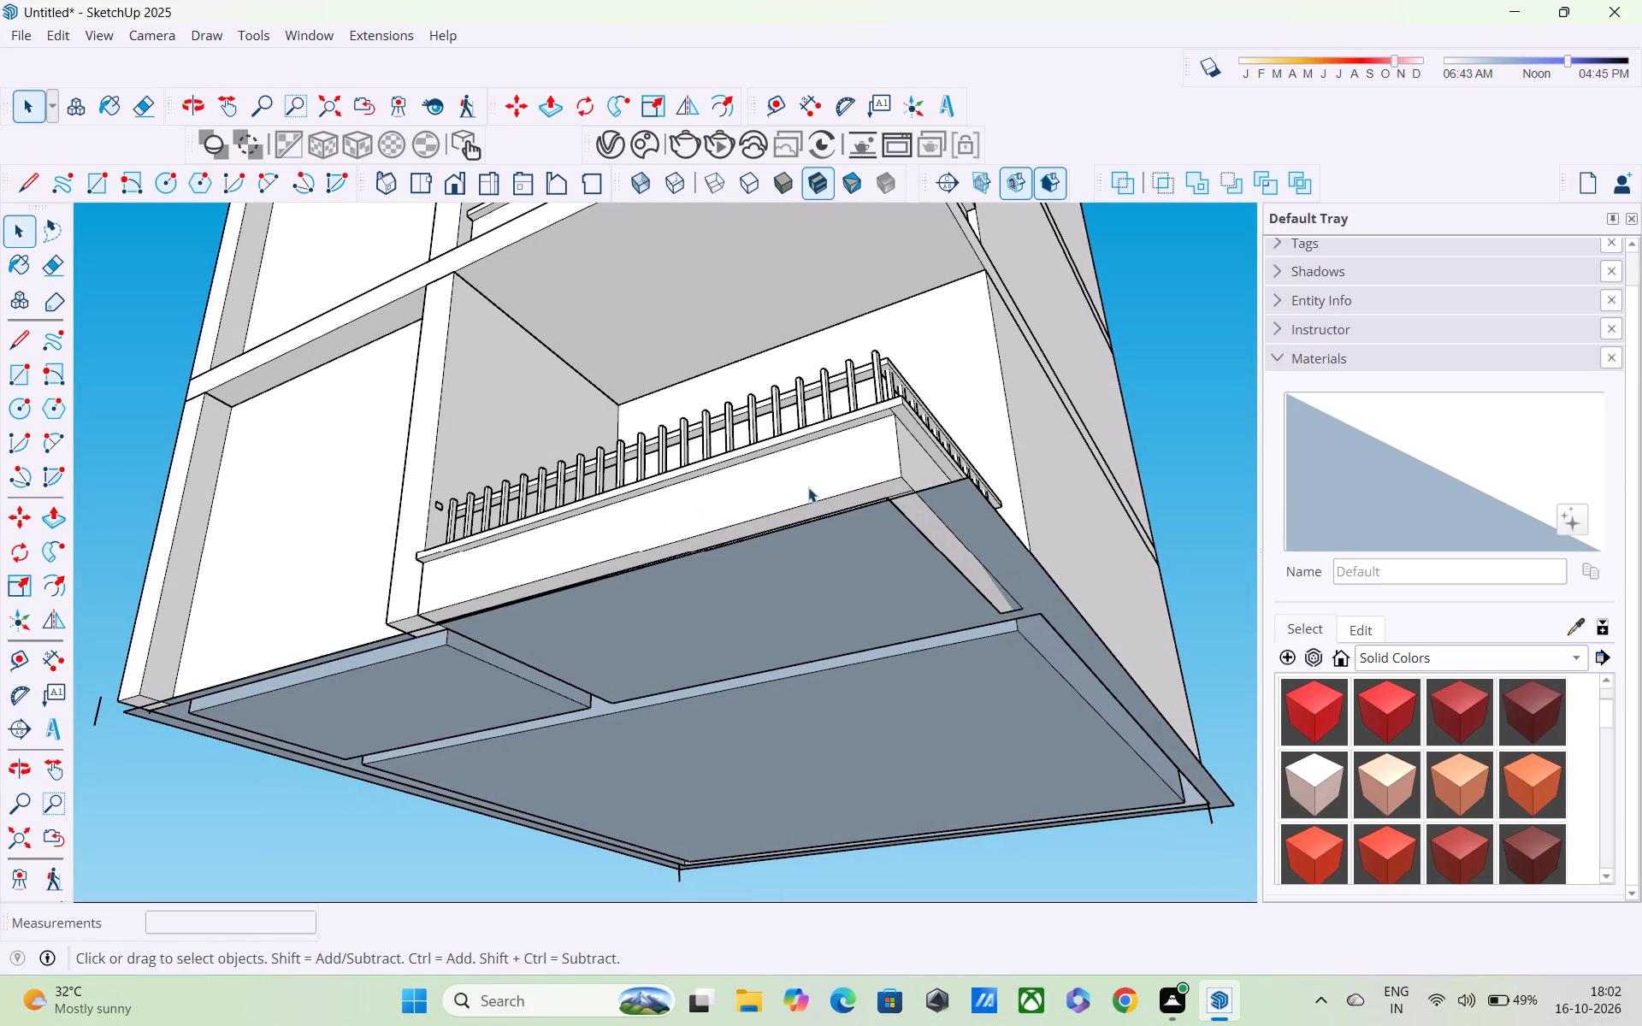
key("m")
left_click(902, 480)
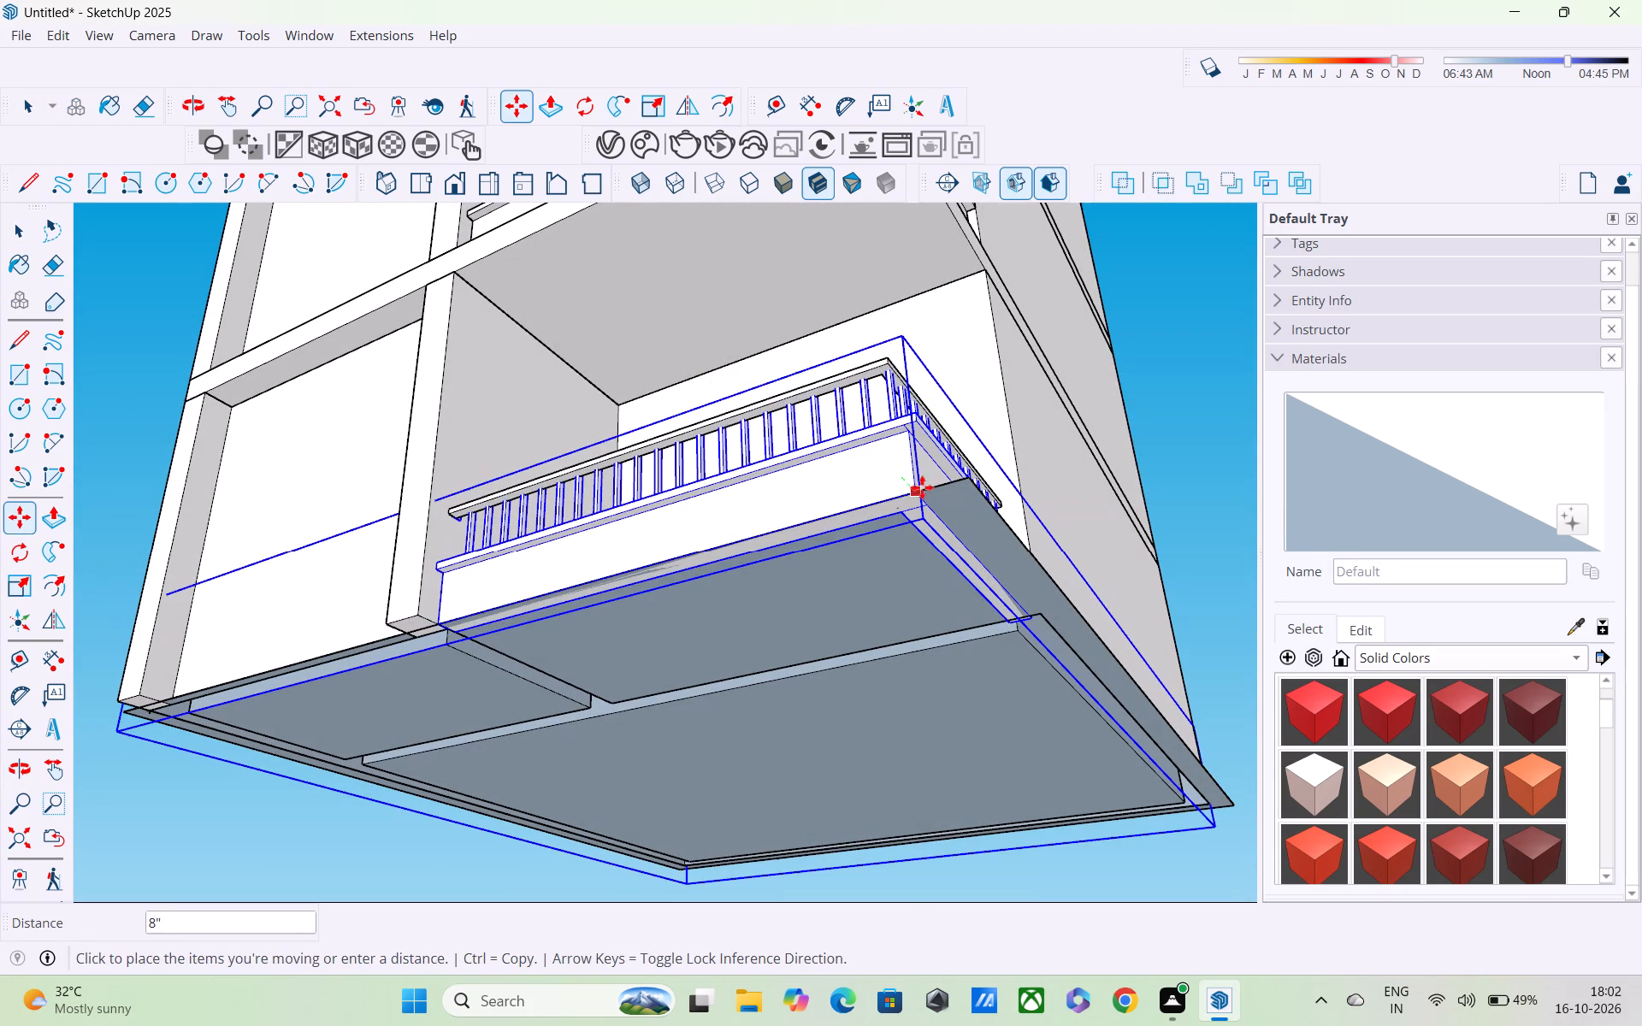
middle_click_drag(928, 508, 602, 799)
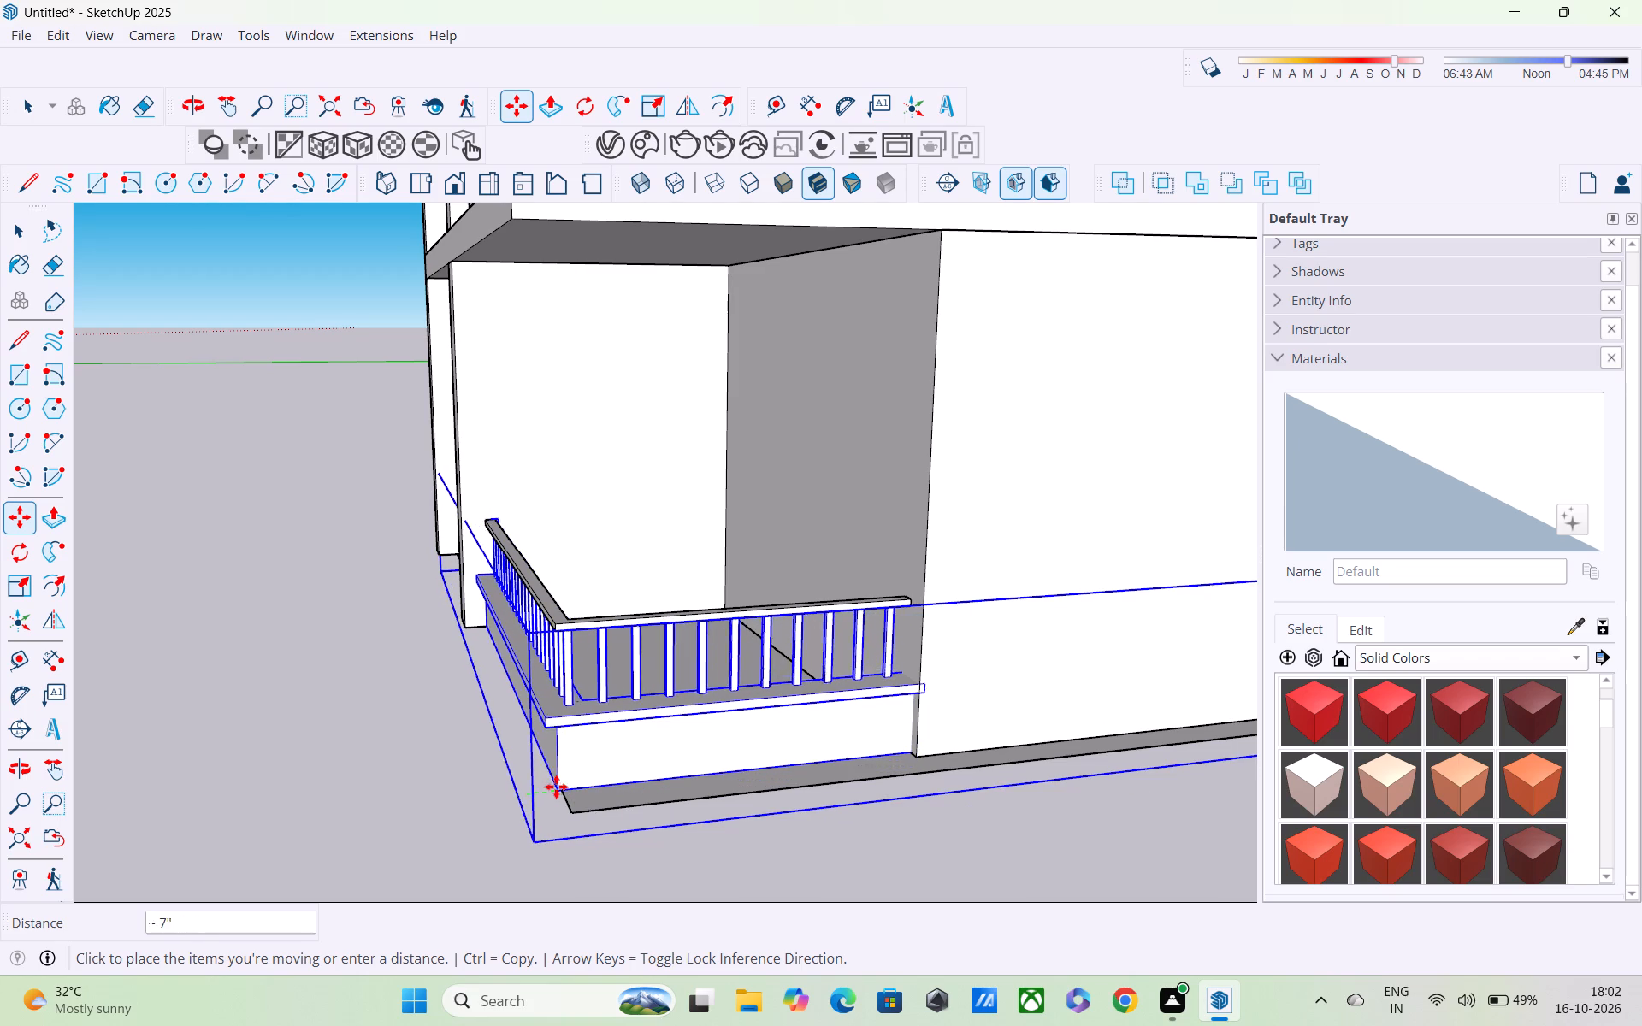
scroll(555, 787, "up", 3)
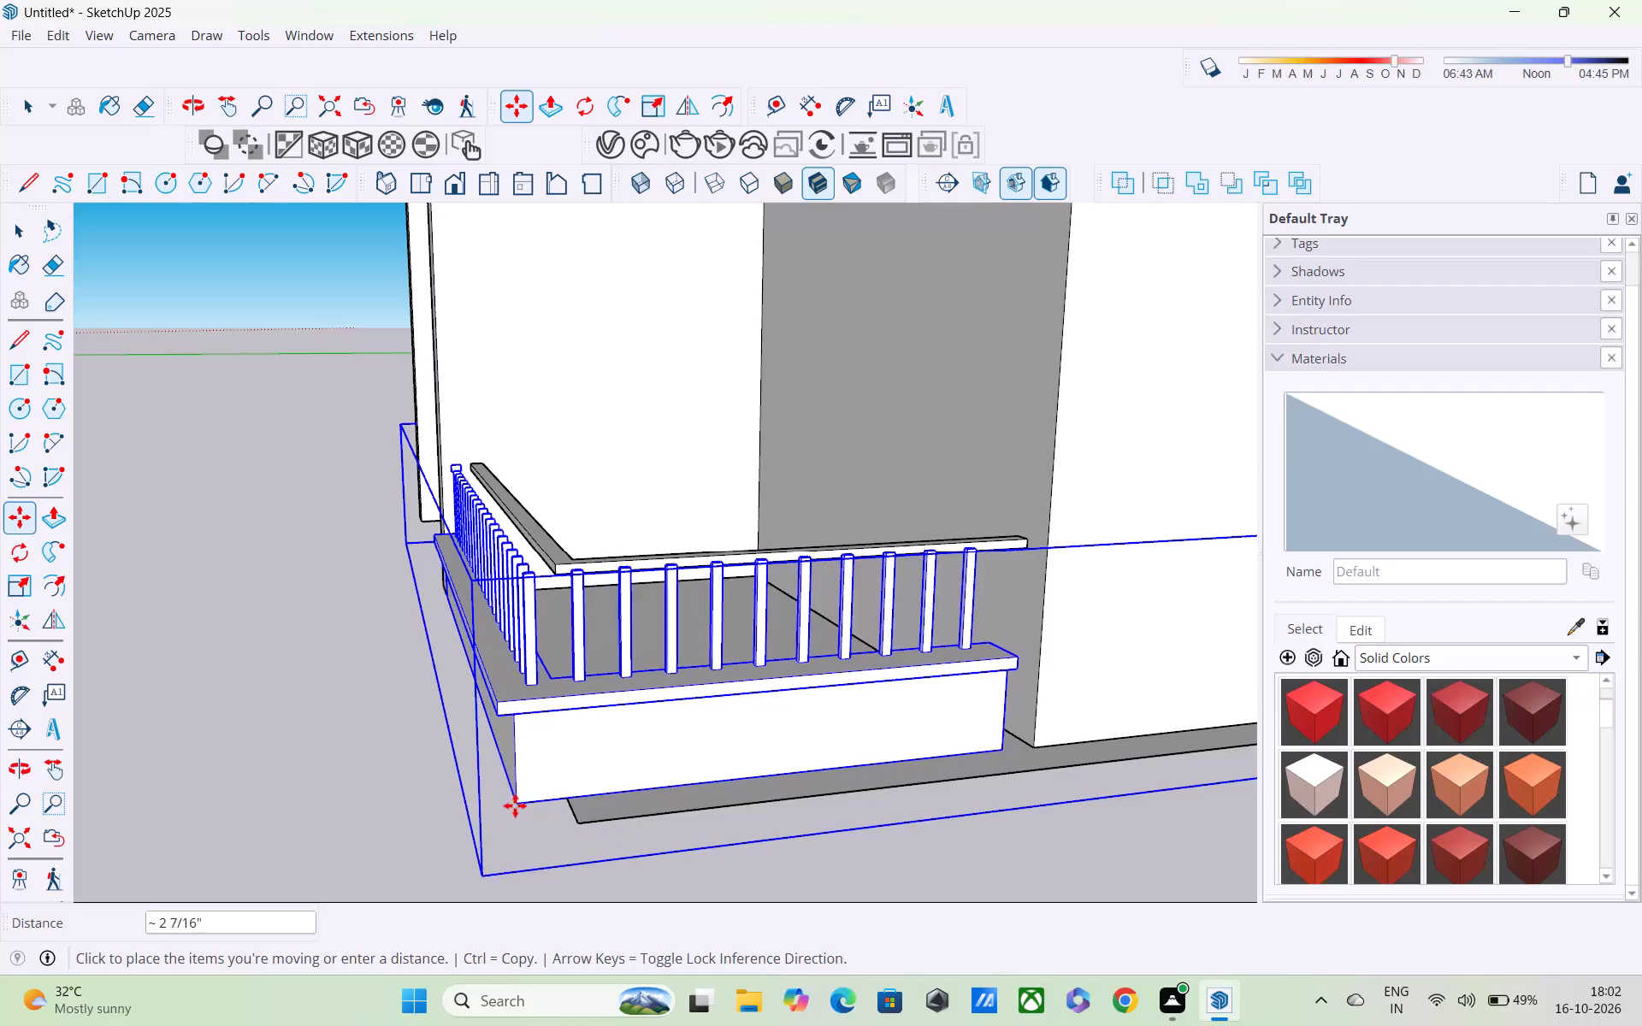
middle_click_drag(550, 797, 532, 905)
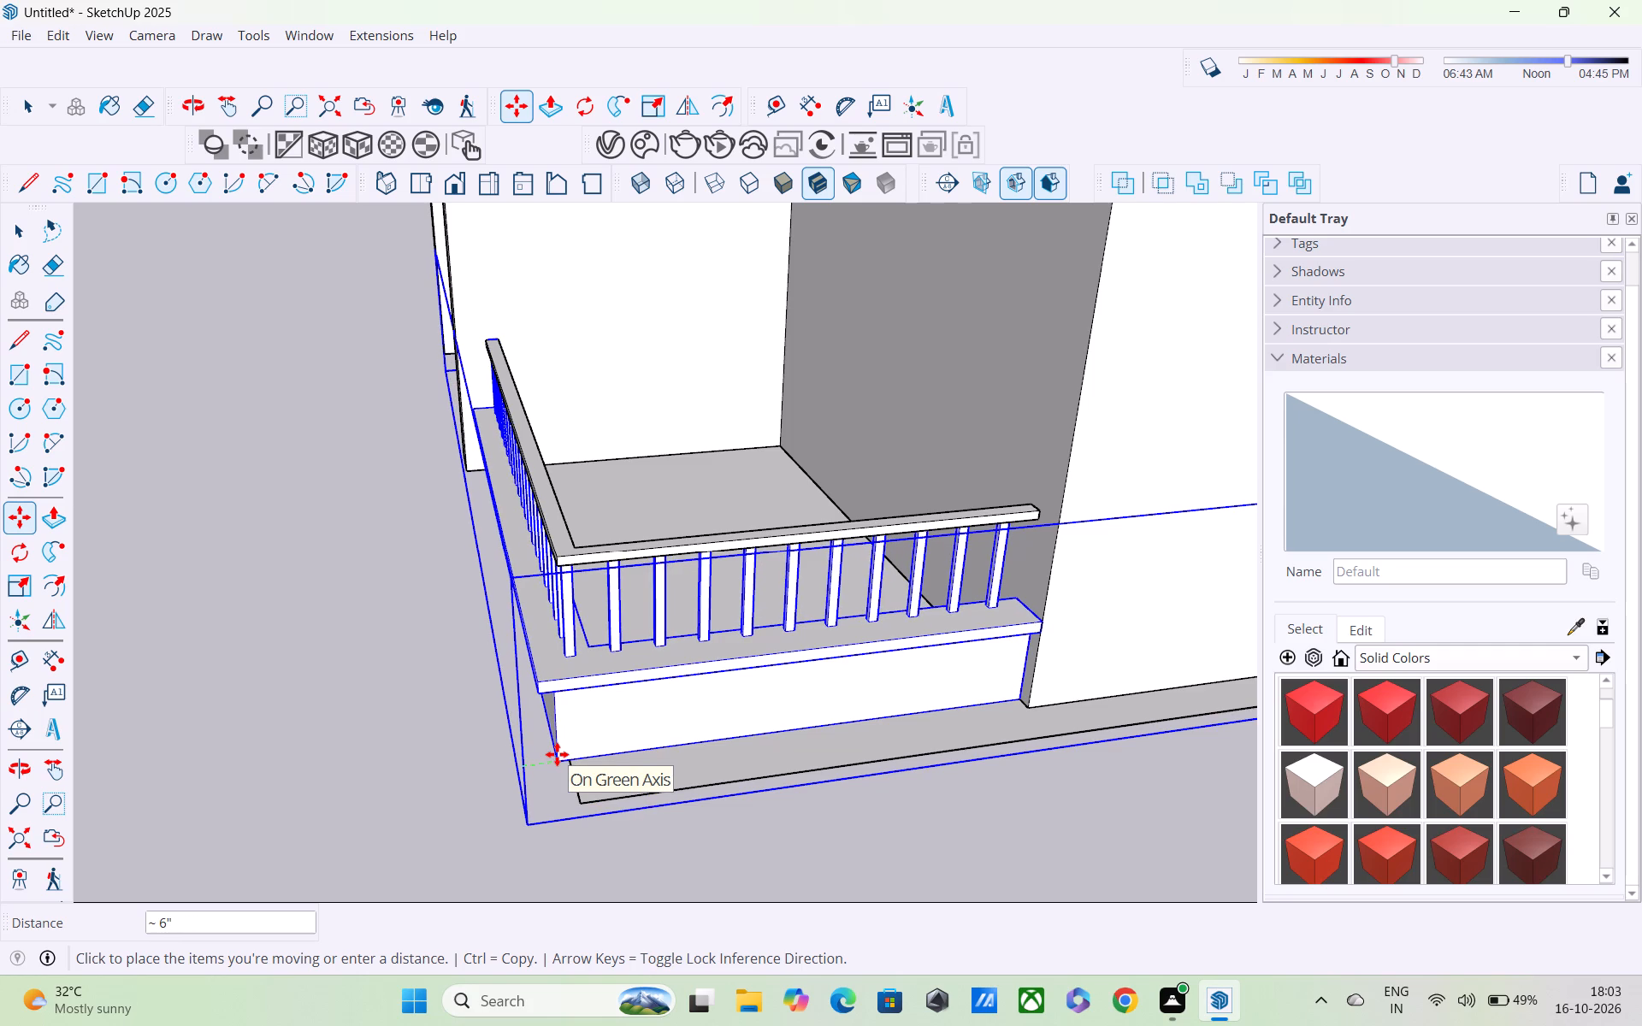
left_click(557, 754)
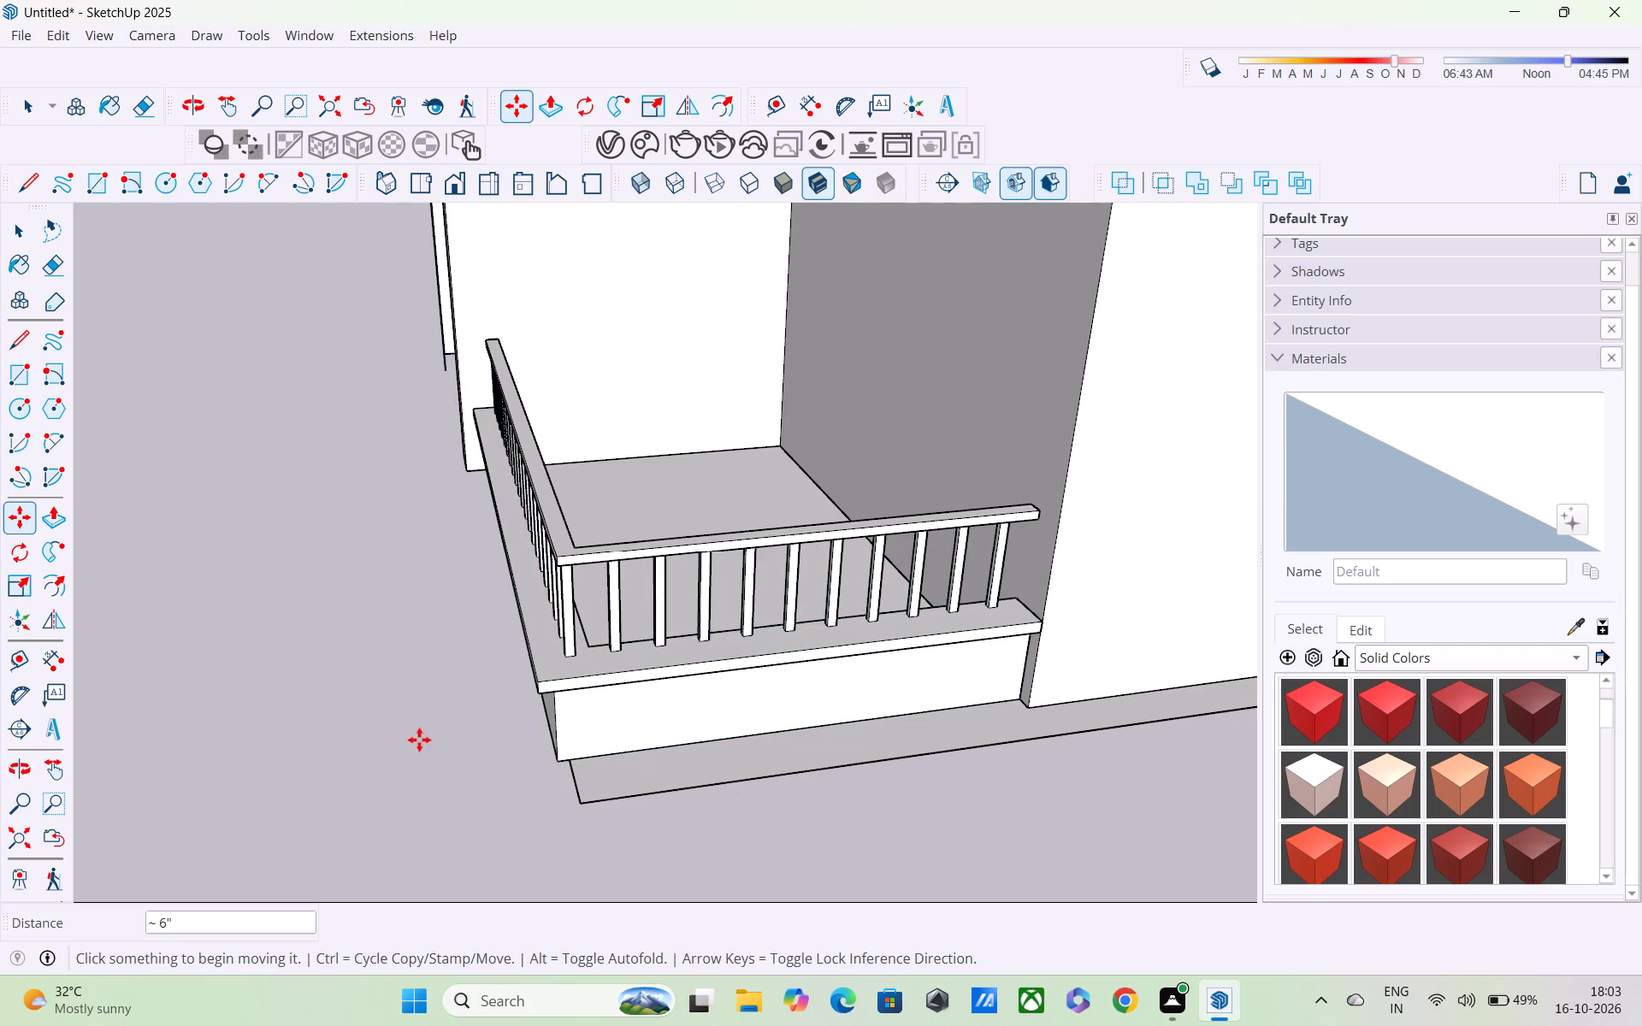
Examine the ground-floor balcony's fit and the underside of the tower's base from the front, side and rear.
middle_click_drag(428, 742, 868, 516)
scroll(687, 760, "down", 3)
middle_click_drag(670, 771, 740, 637)
scroll(740, 637, "up", 2)
scroll(740, 637, "down", 7)
scroll(736, 640, "up", 1)
middle_click_drag(612, 683, 812, 748)
scroll(805, 690, "down", 5)
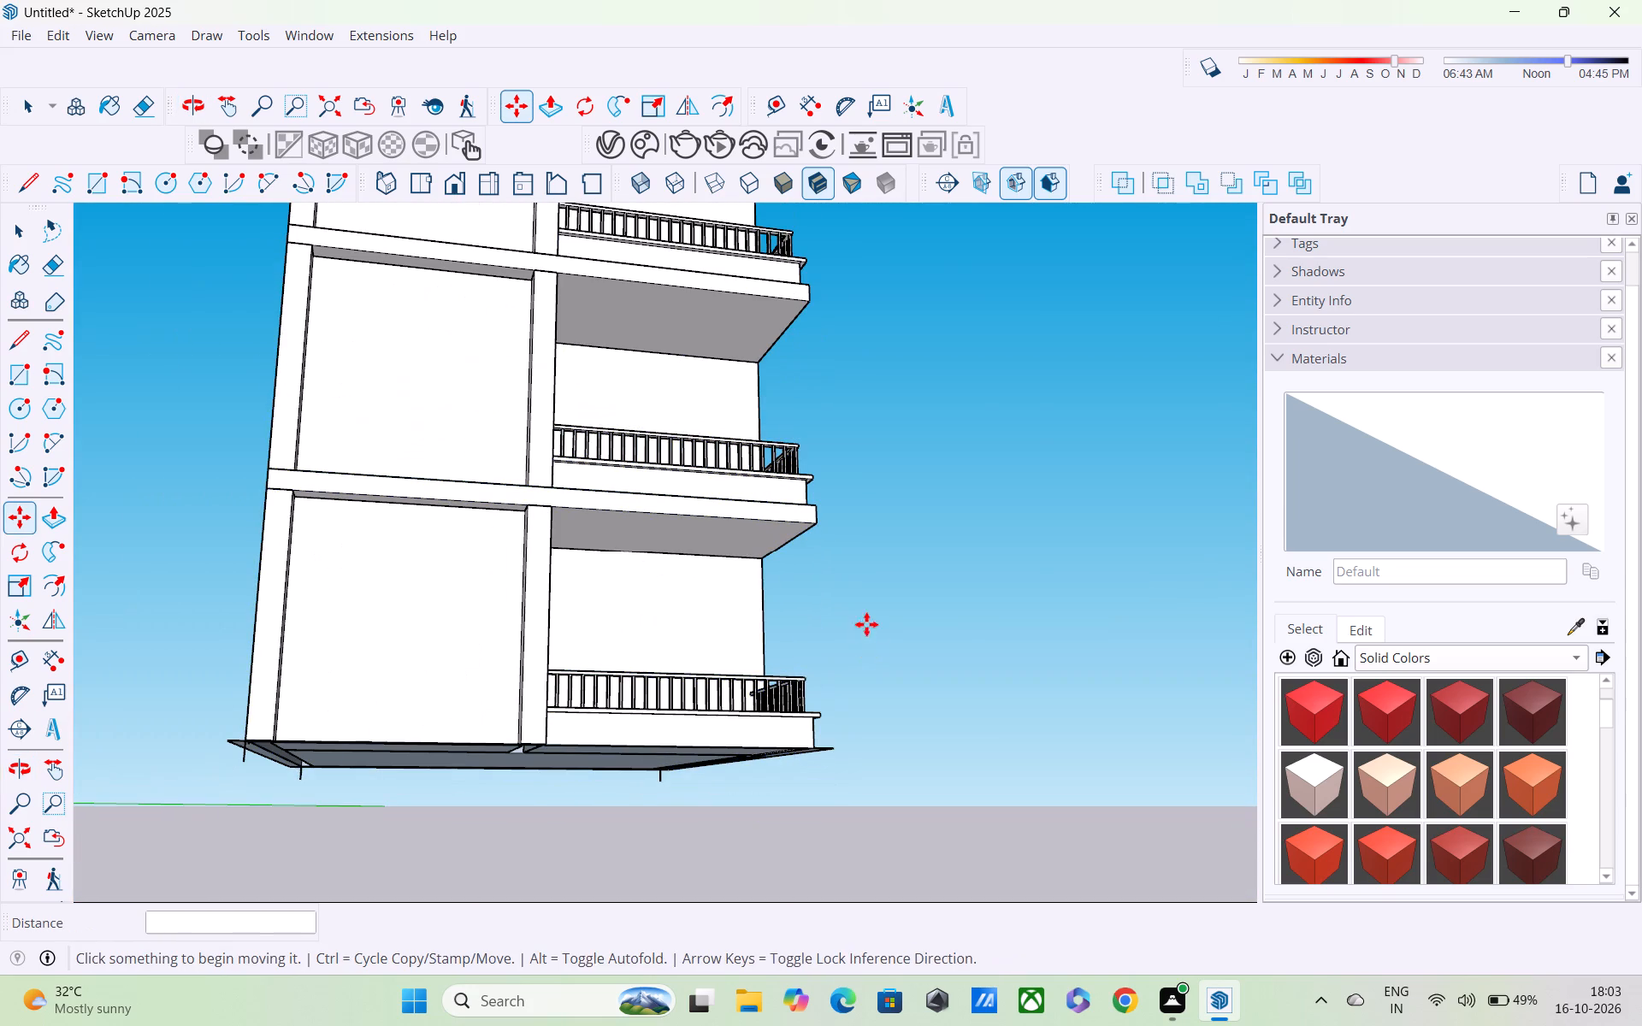
key("space")
key("space")
left_click(906, 557)
middle_click_drag(848, 696, 837, 475)
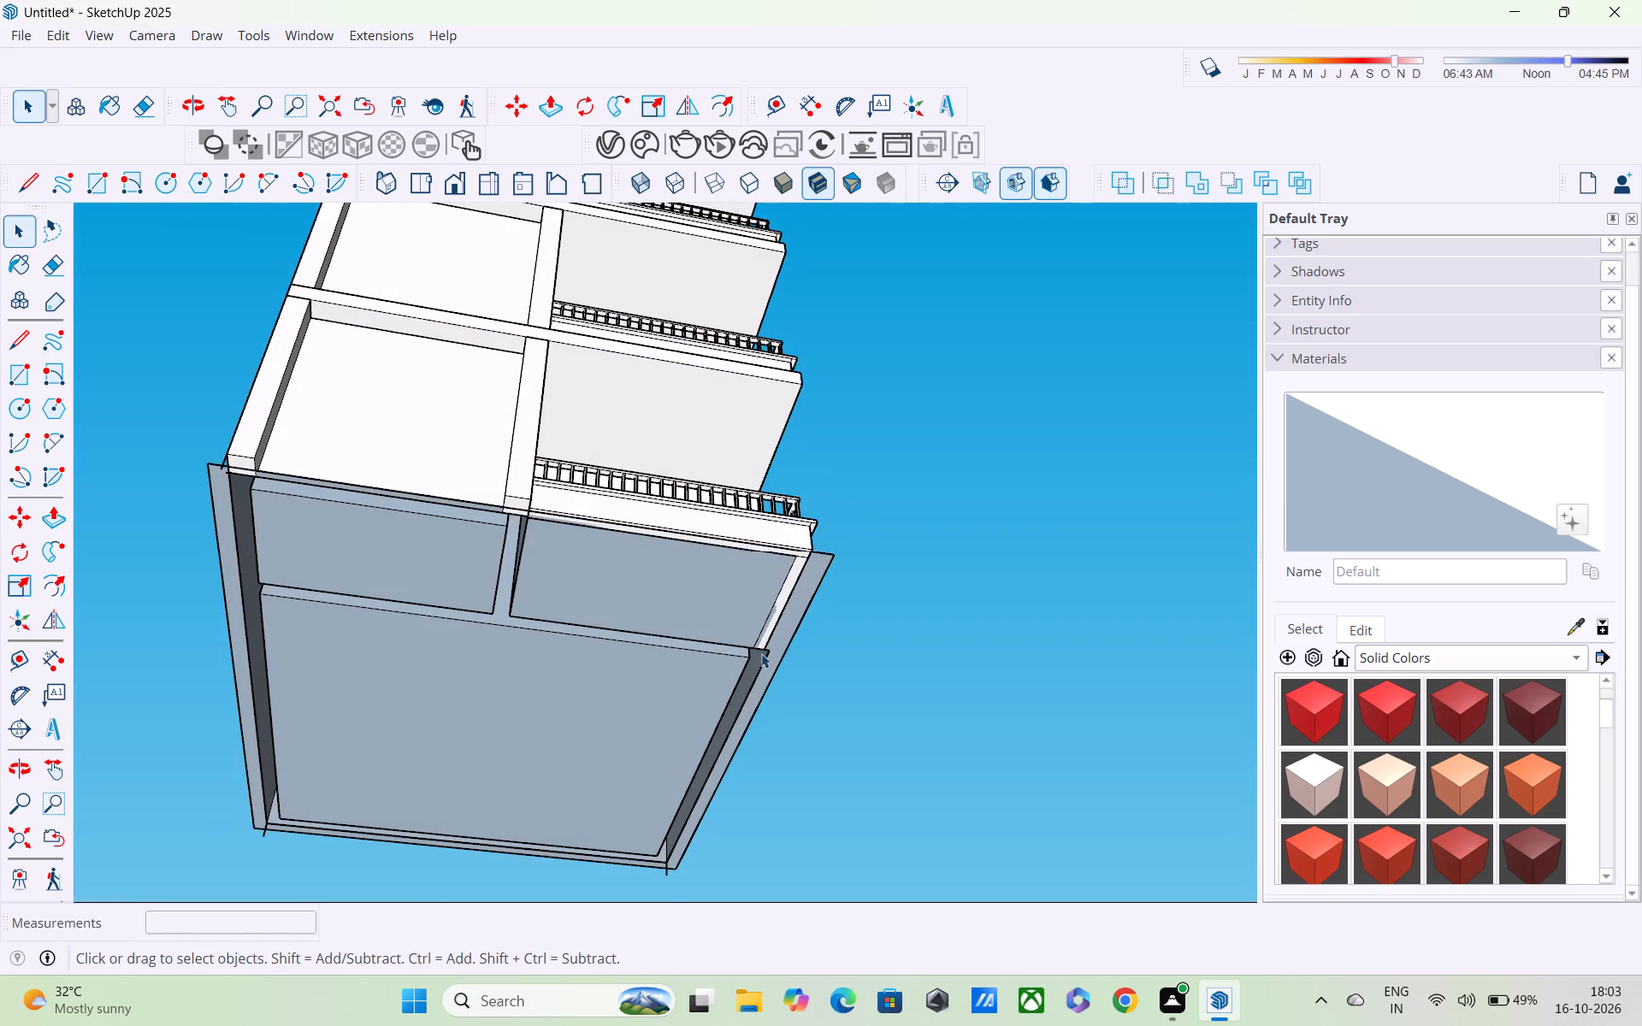
scroll(750, 644, "up", 3)
middle_click_drag(549, 497, 570, 357)
scroll(570, 357, "up", 3)
scroll(570, 357, "down", 2)
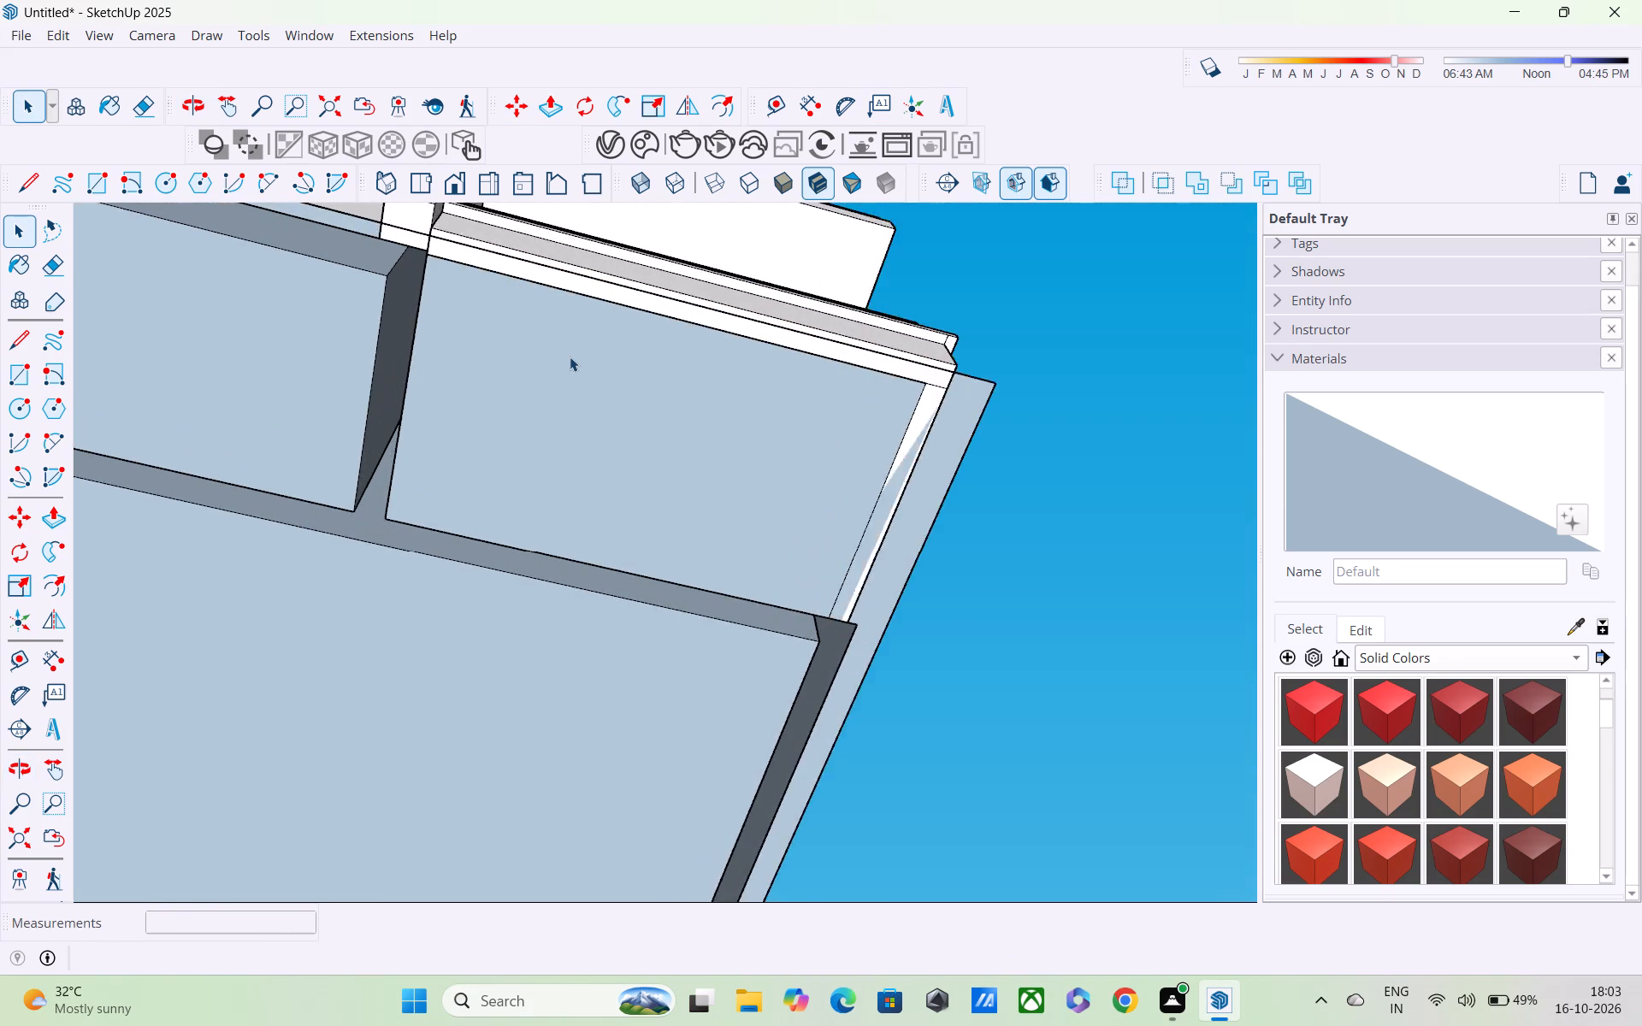
scroll(570, 357, "down", 2)
middle_click_drag(576, 367, 963, 581)
middle_click_drag(751, 532, 850, 648)
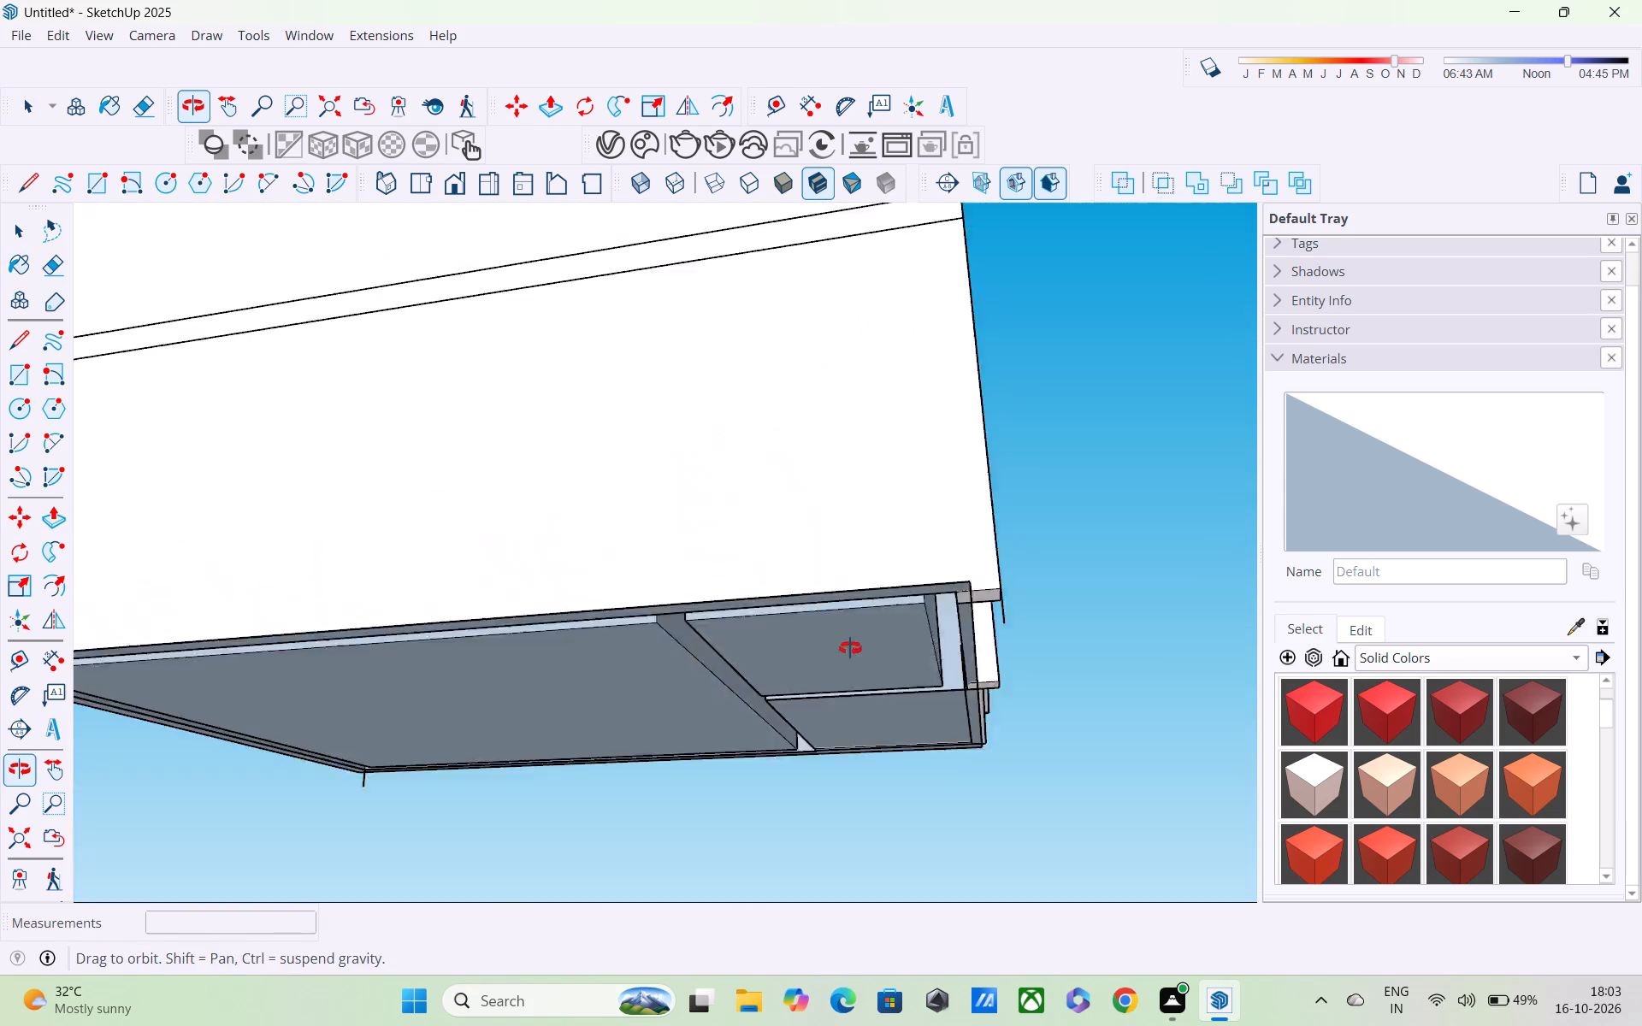
middle_click_drag(850, 648, 1187, 418)
scroll(1191, 404, "up", 1)
scroll(1191, 404, "down", 5)
scroll(846, 504, "down", 3)
middle_click_drag(846, 510, 983, 603)
key("space")
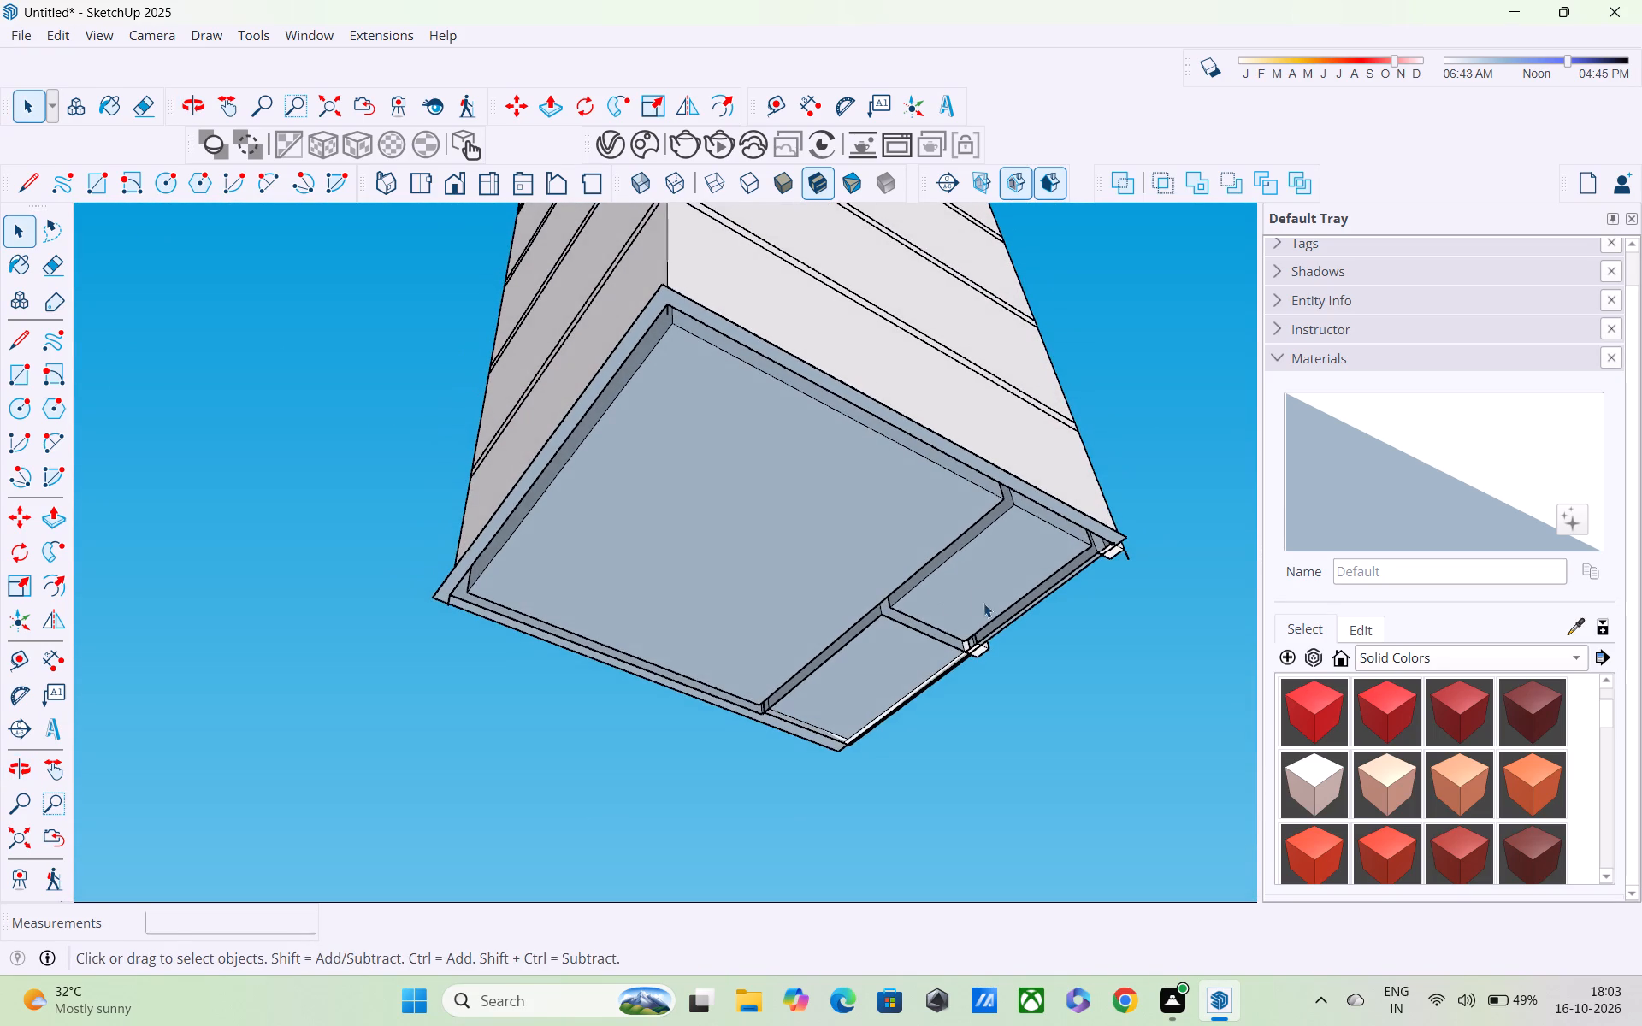
middle_click_drag(983, 603, 984, 600)
middle_click_drag(709, 491, 841, 551)
key("space")
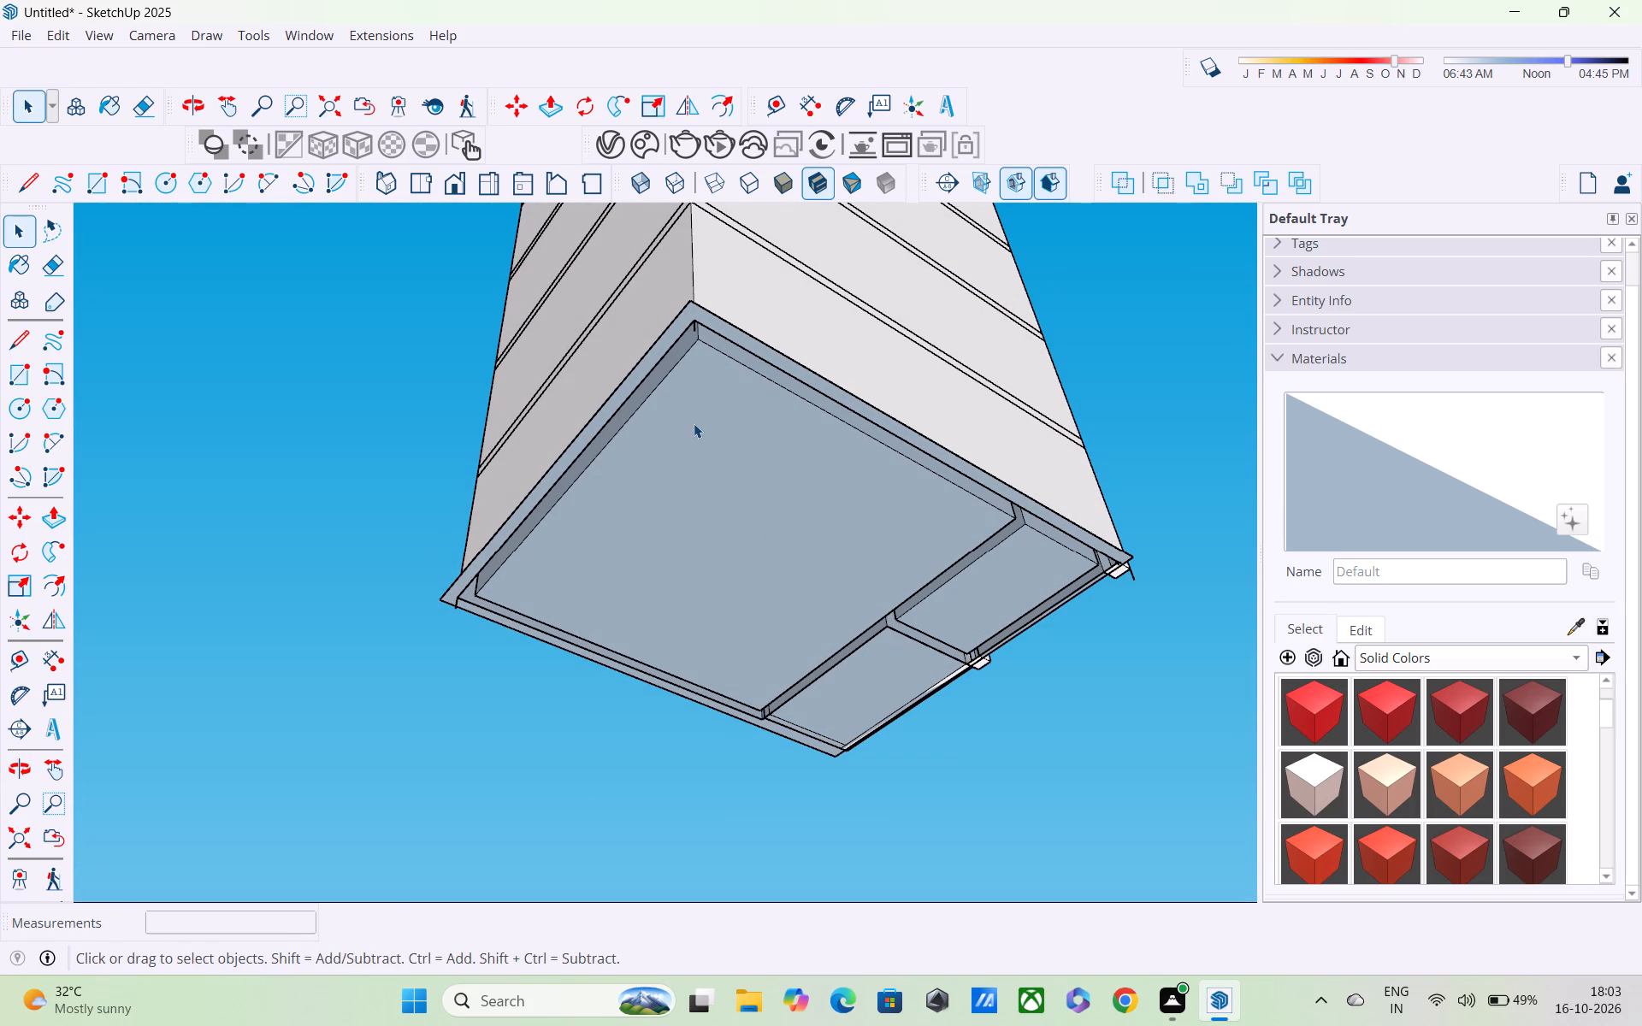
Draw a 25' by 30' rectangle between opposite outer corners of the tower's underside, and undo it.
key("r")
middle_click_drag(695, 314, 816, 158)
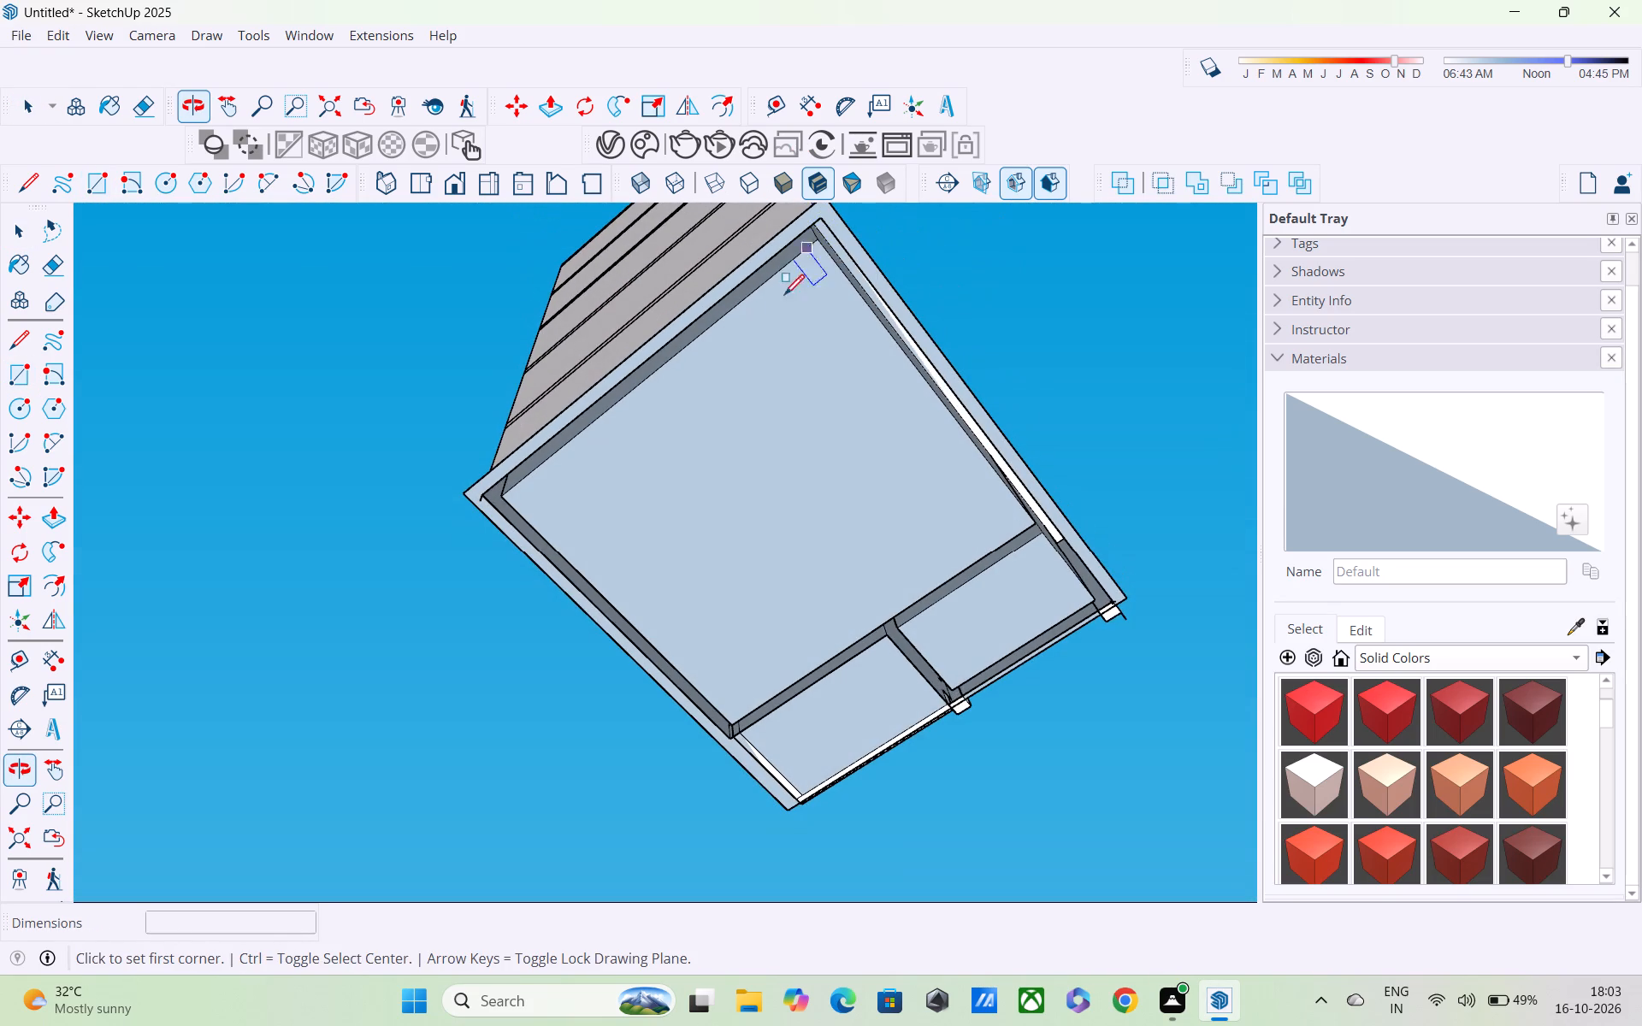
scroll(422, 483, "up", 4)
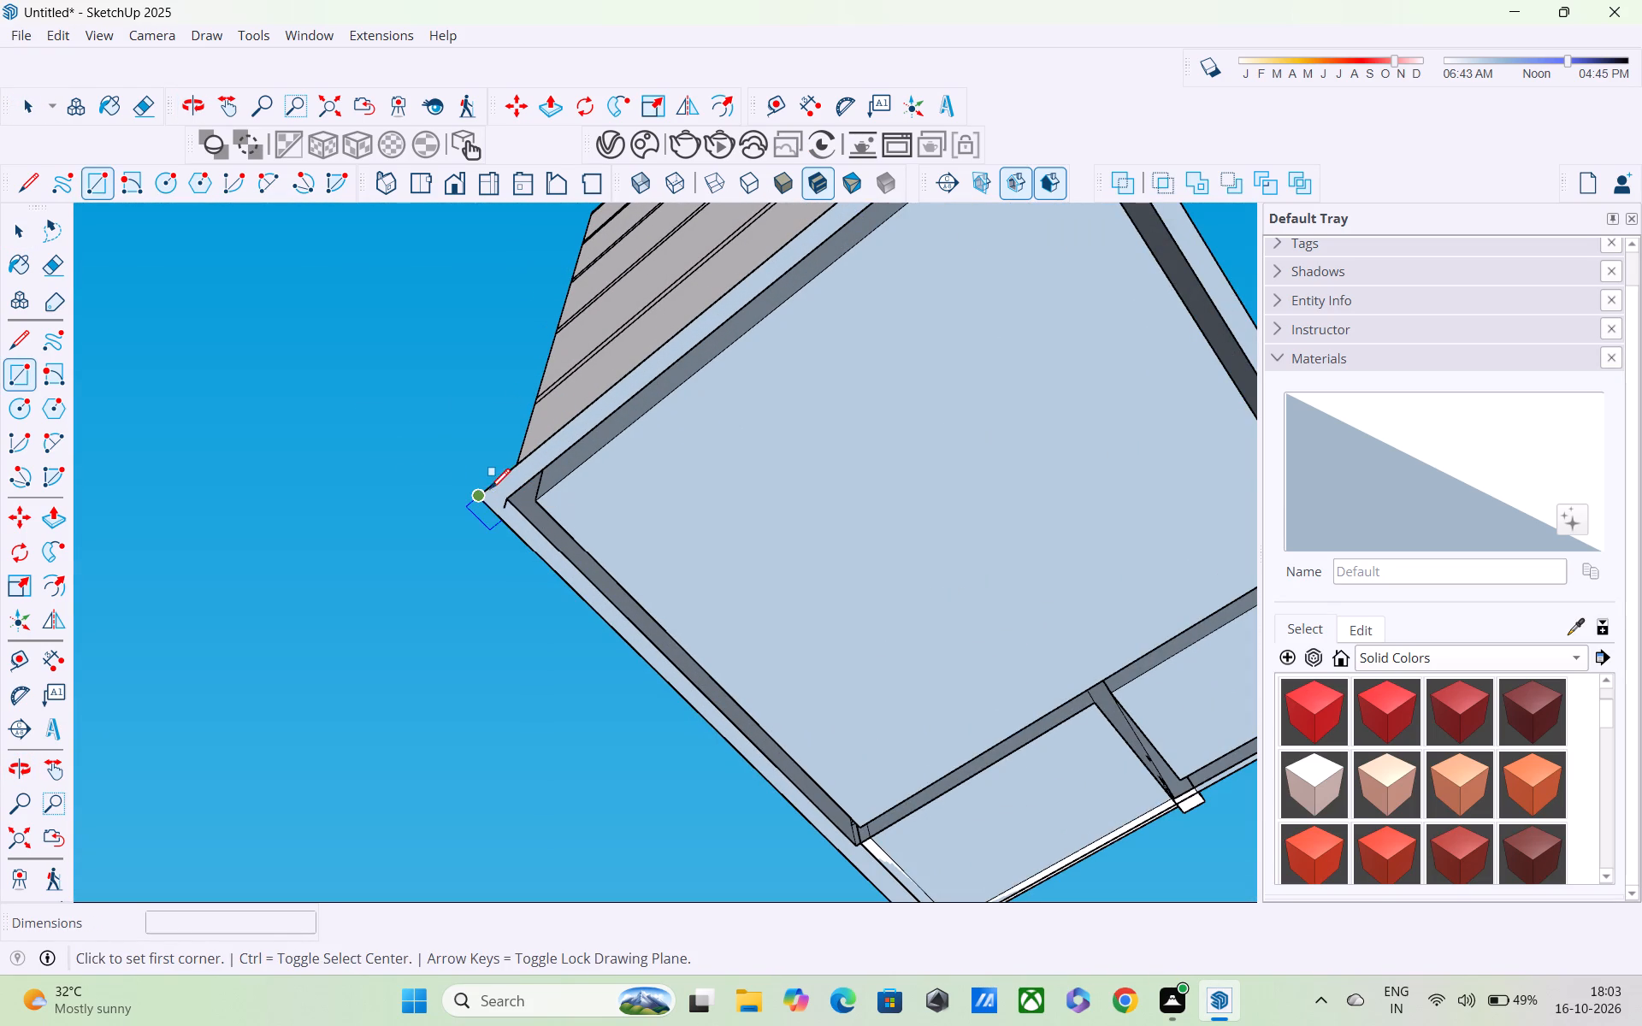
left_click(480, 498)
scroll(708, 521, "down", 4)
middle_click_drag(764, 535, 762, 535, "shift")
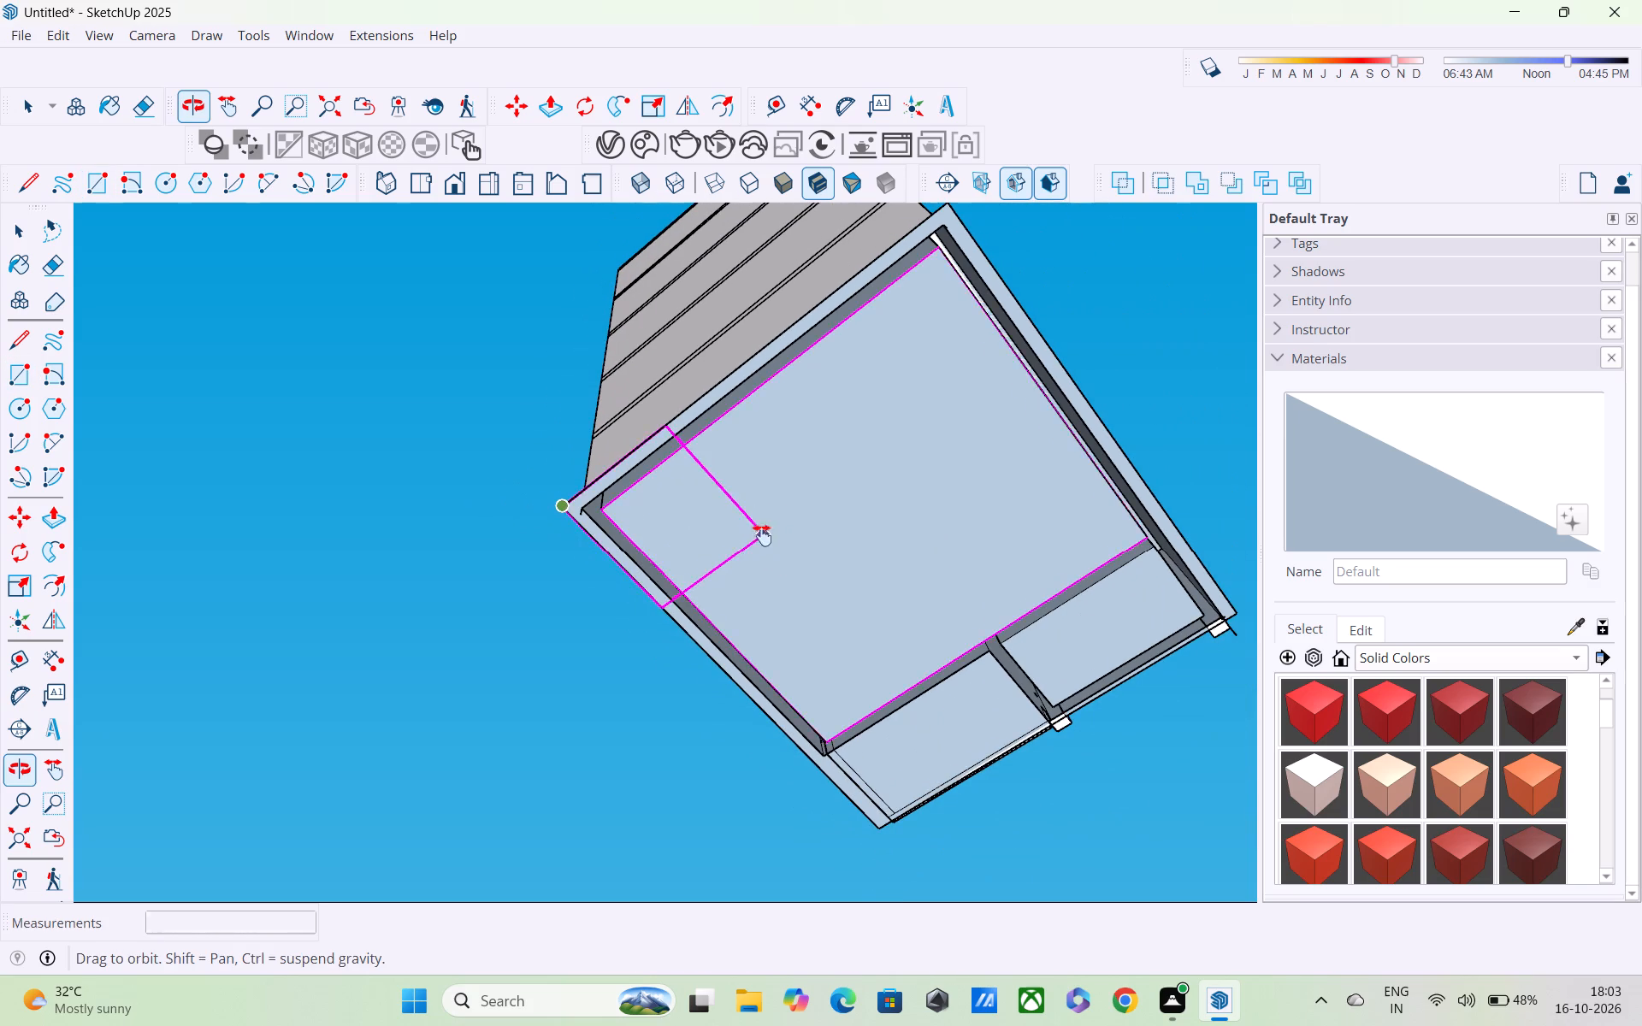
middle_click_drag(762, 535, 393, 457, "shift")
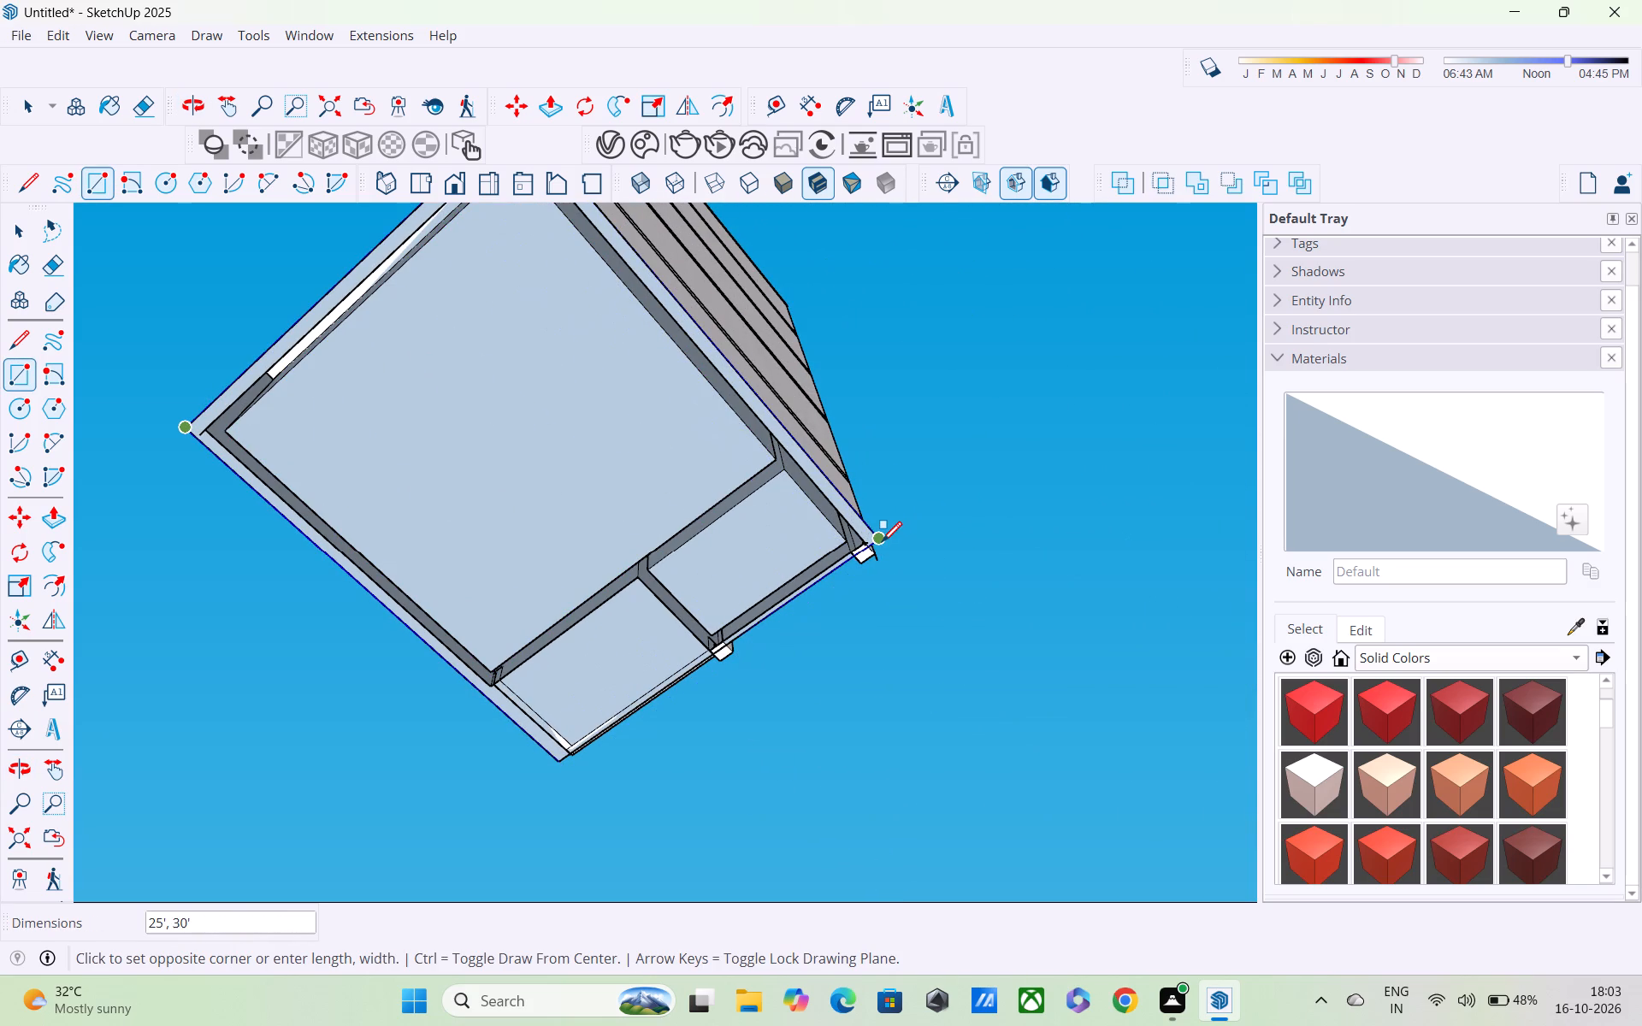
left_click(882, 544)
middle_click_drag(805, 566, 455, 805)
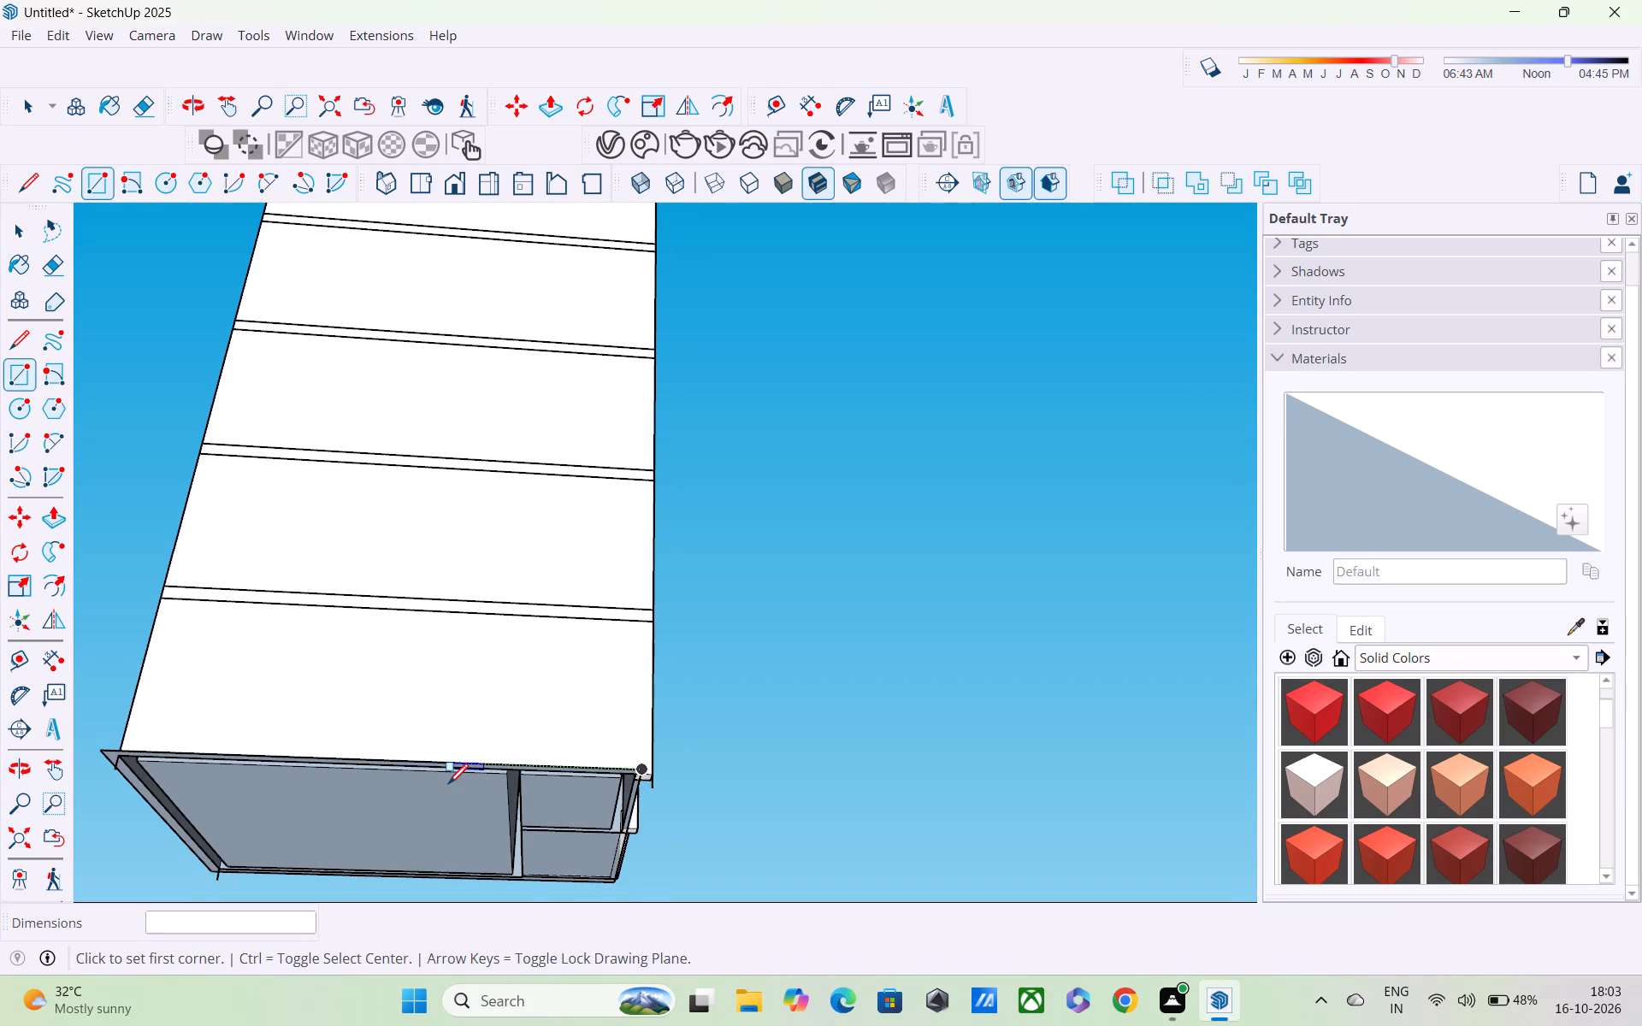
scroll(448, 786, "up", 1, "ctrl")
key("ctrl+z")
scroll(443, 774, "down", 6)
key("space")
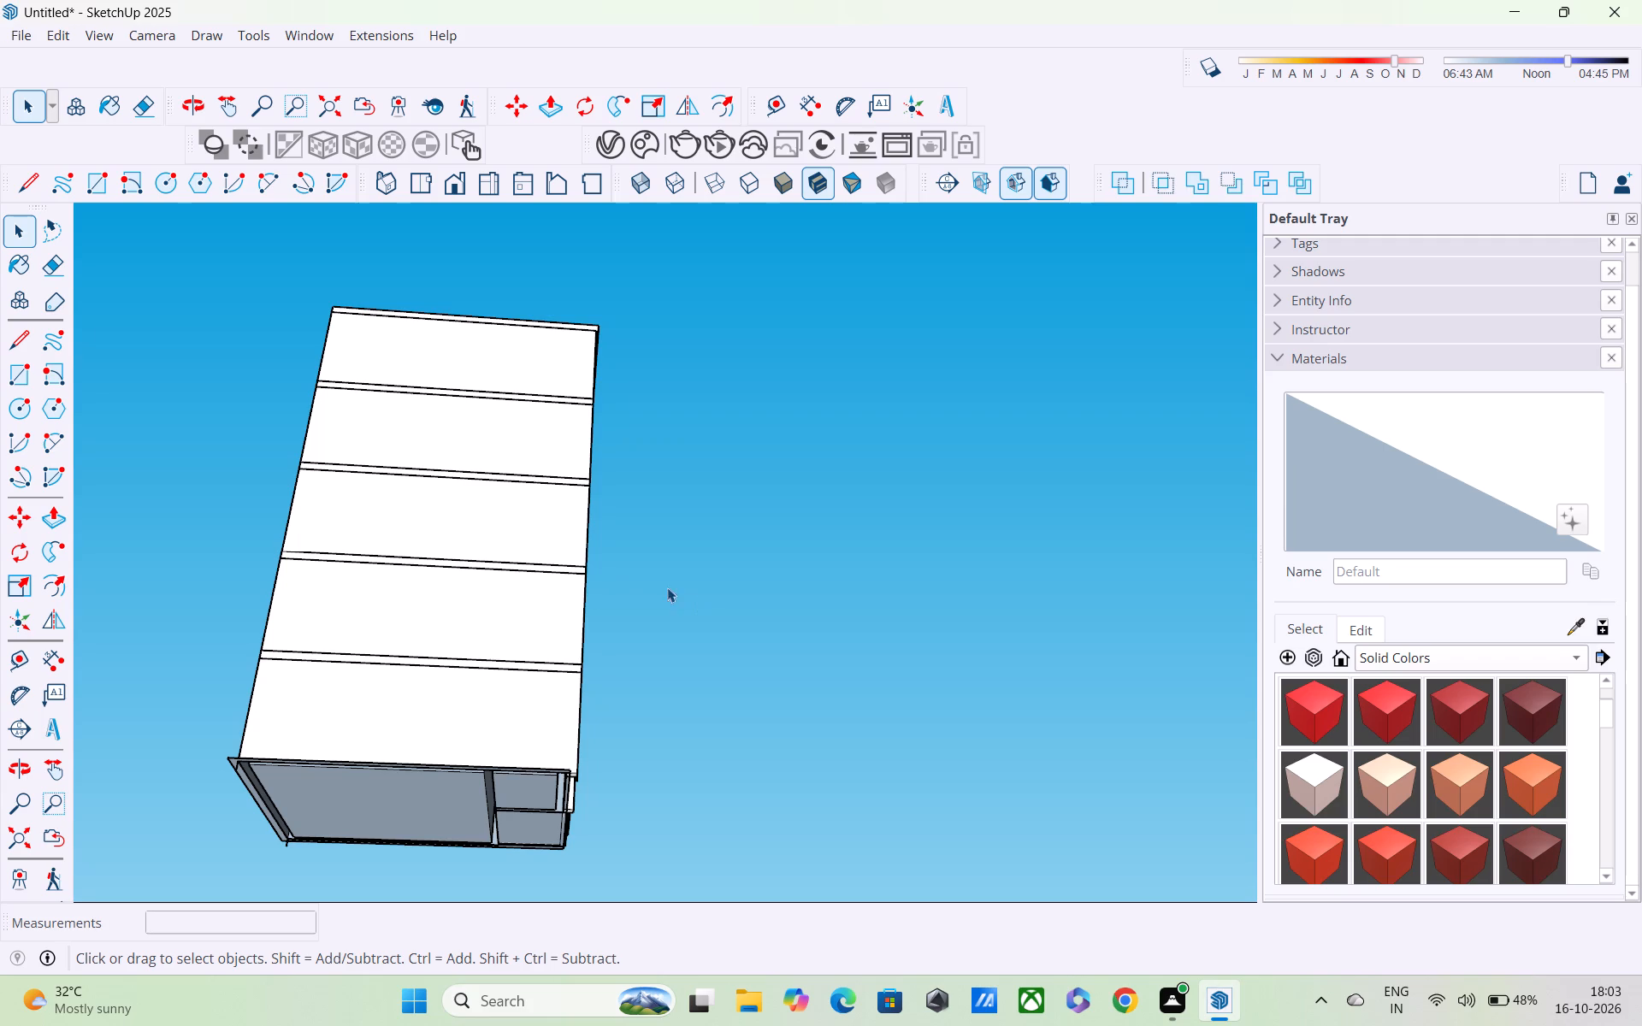
Delete the base outline's front edge below the ground-floor balcony together with its adjoining flat face.
middle_click_drag(583, 675, 292, 834)
scroll(408, 694, "down", 1)
middle_click_drag(436, 687, 346, 790)
scroll(350, 728, "down", 5)
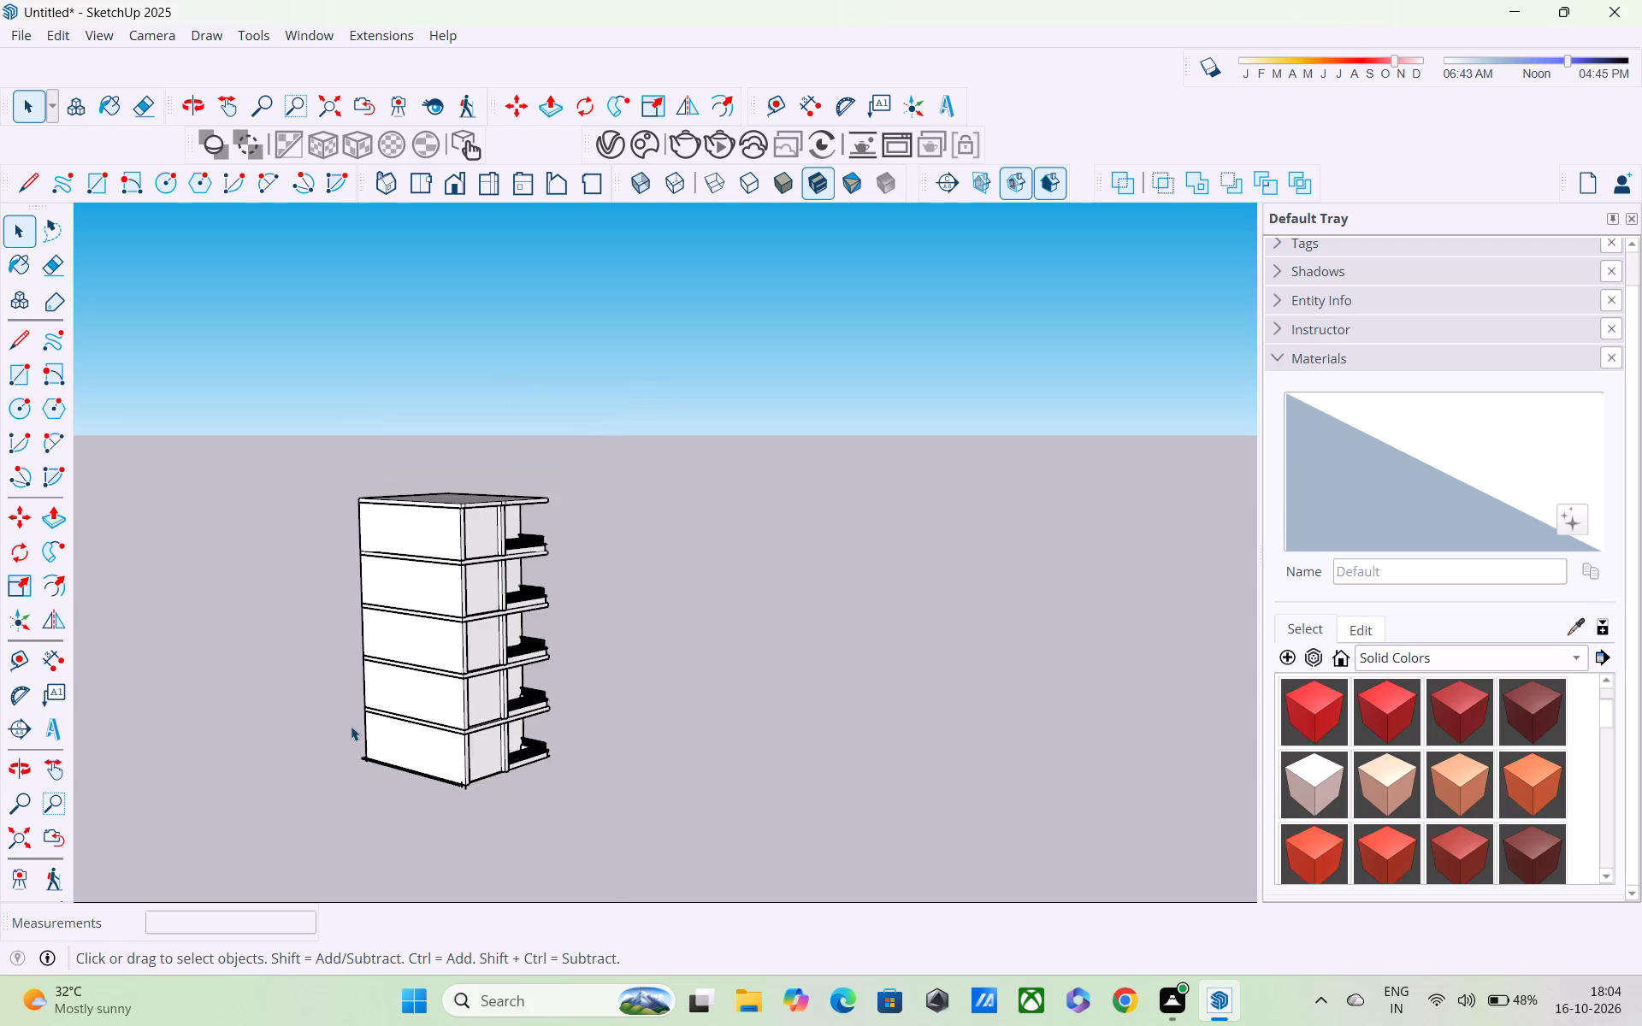
scroll(351, 726, "up", 1)
middle_click_drag(360, 722, 250, 725)
middle_click_drag(483, 649, 332, 641)
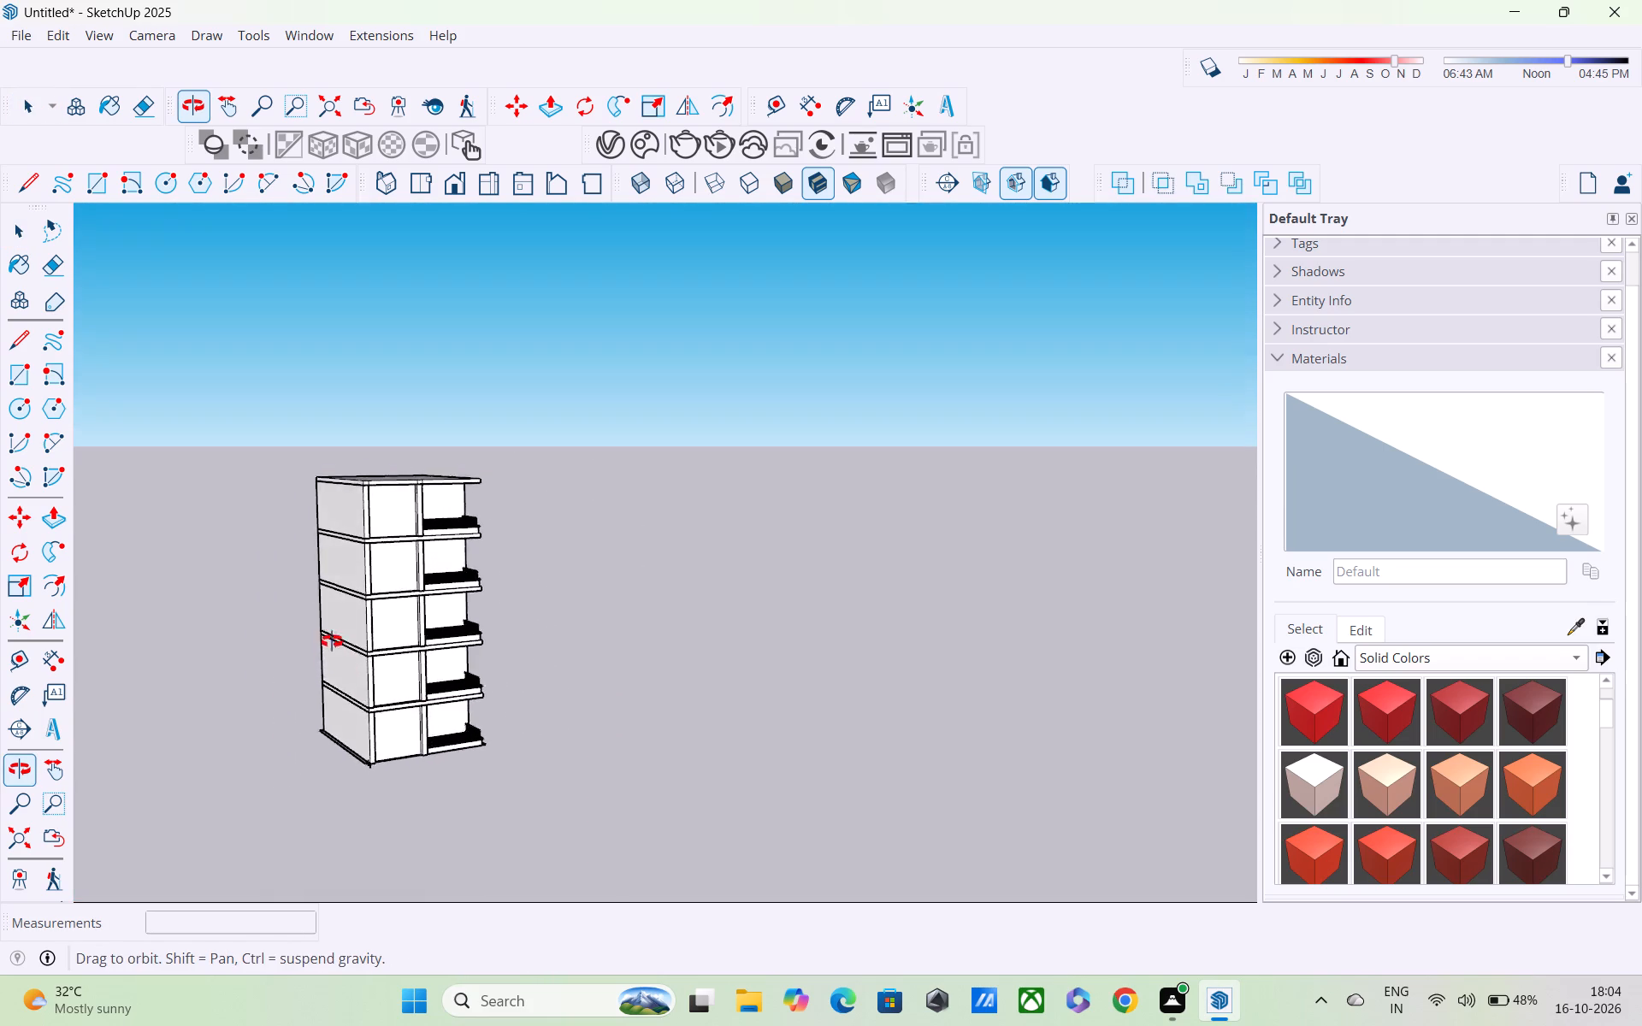
middle_click_drag(332, 641, 334, 638)
scroll(495, 647, "up", 4)
middle_click_drag(456, 666, 335, 569)
scroll(544, 709, "up", 6)
middle_click_drag(493, 720, 501, 780)
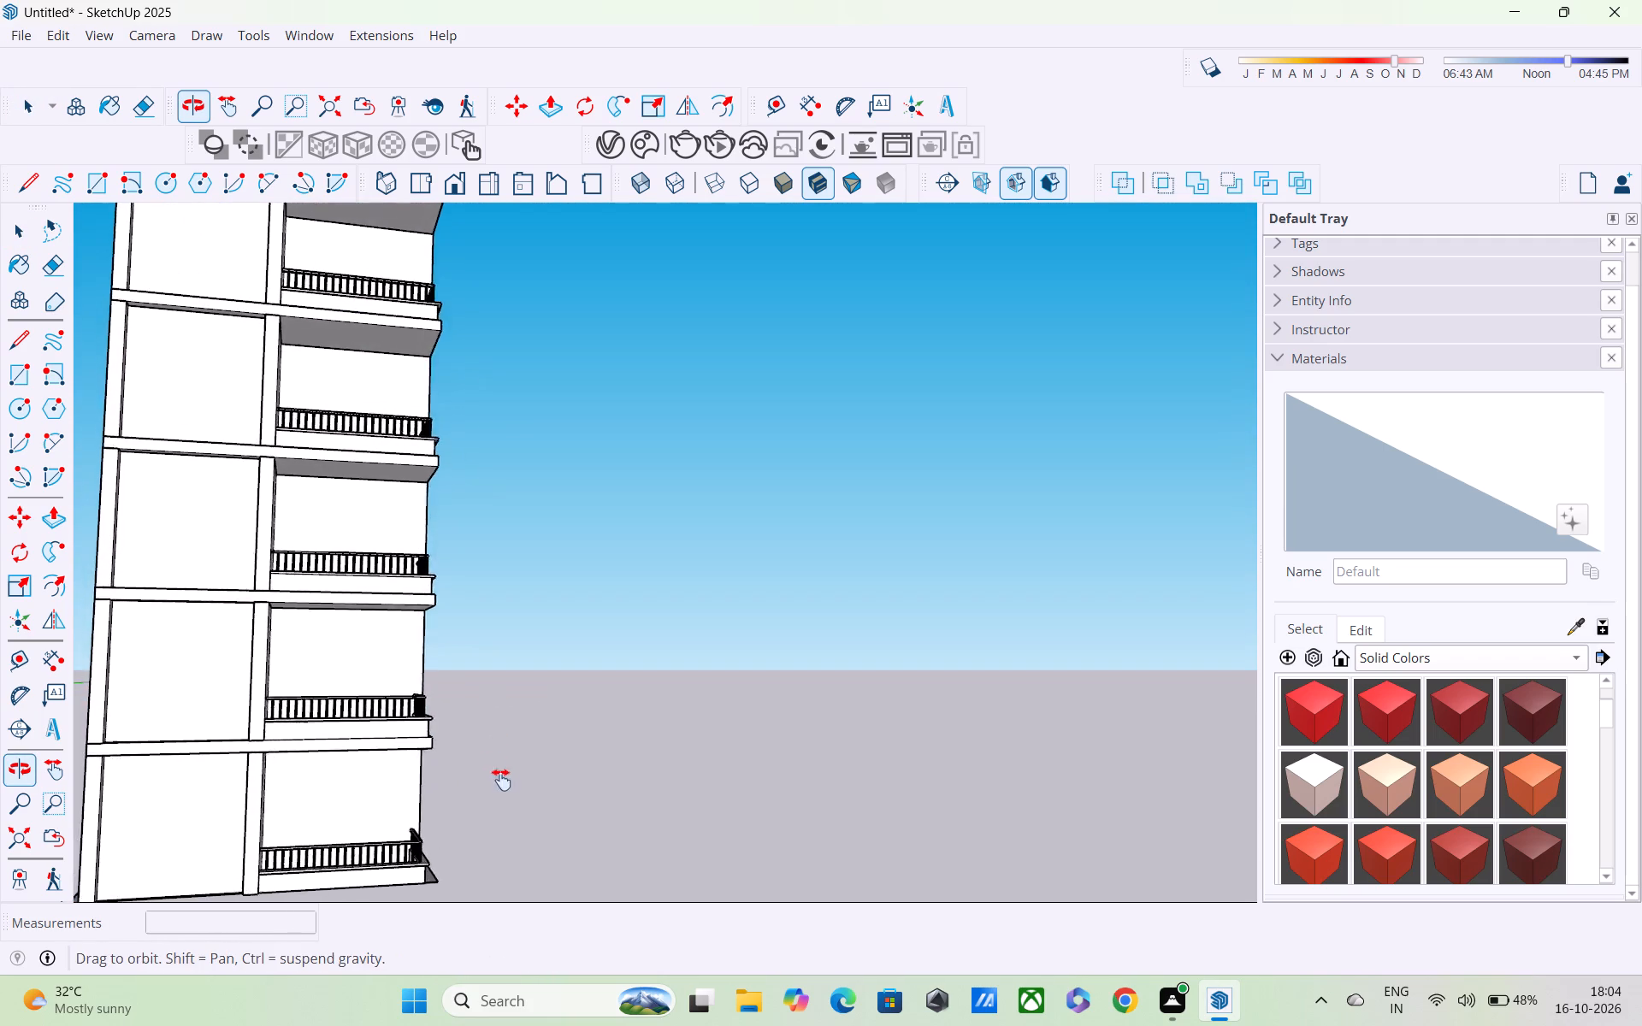
middle_click_drag(501, 780, 434, 480)
scroll(429, 704, "up", 3)
middle_click_drag(418, 735, 685, 498, "shift")
scroll(691, 502, "up", 5, "shift")
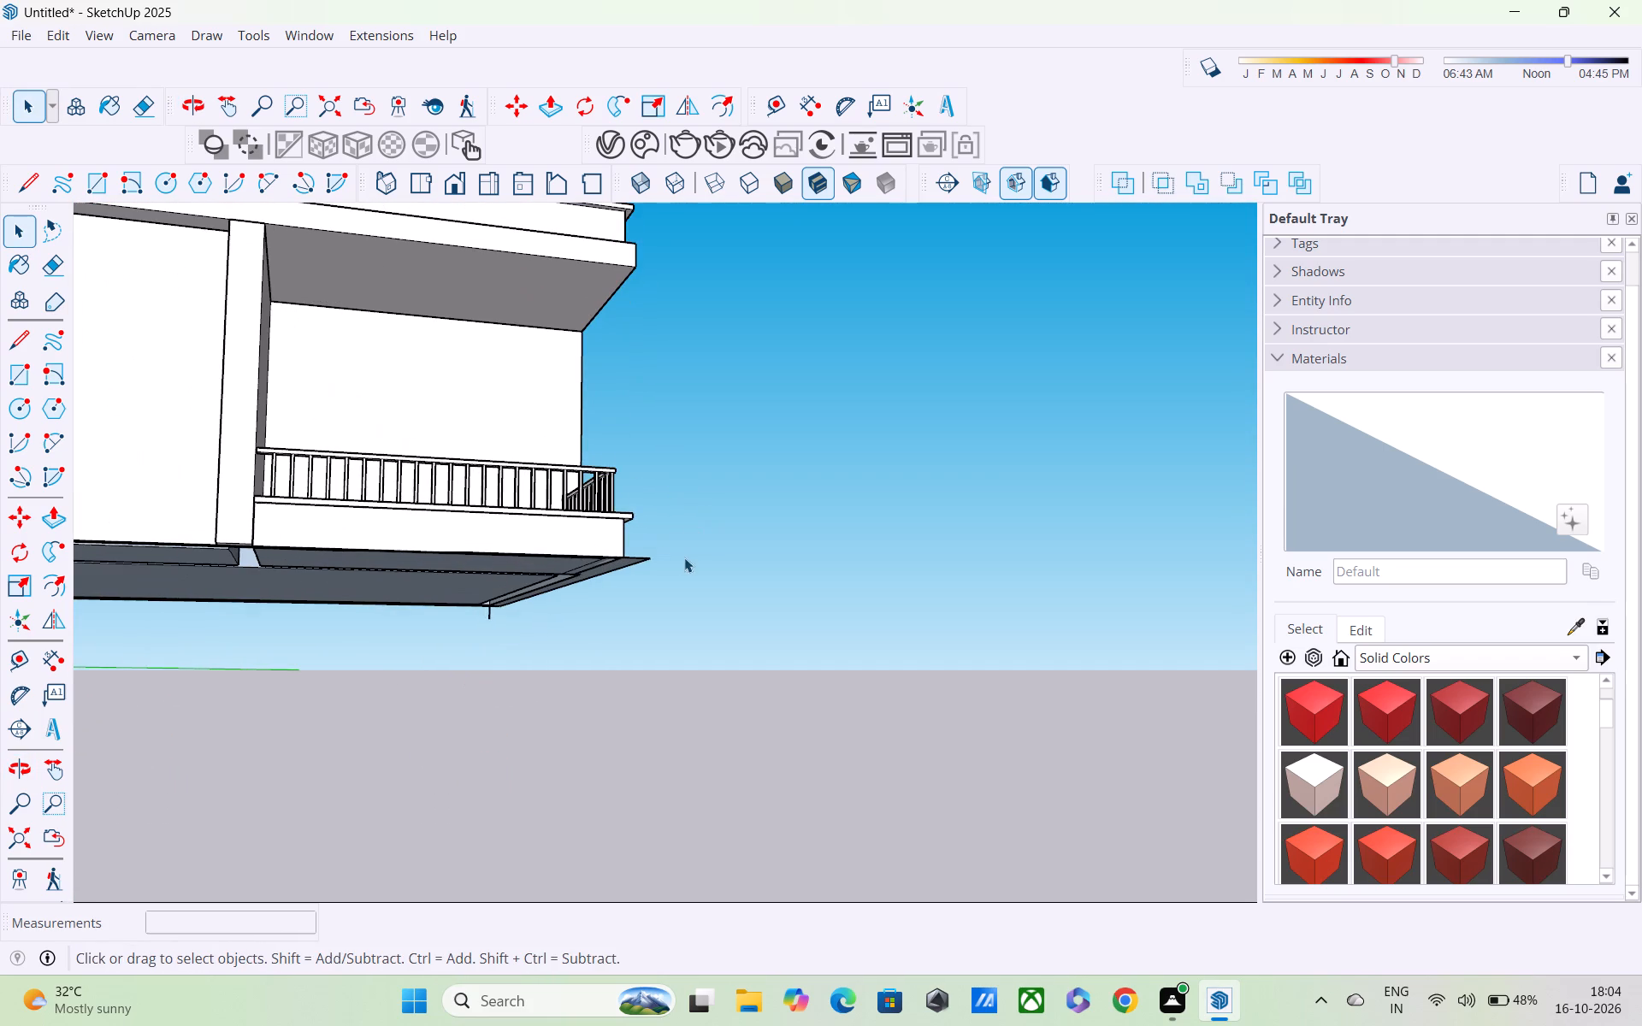
left_click(640, 554)
double_click(640, 558)
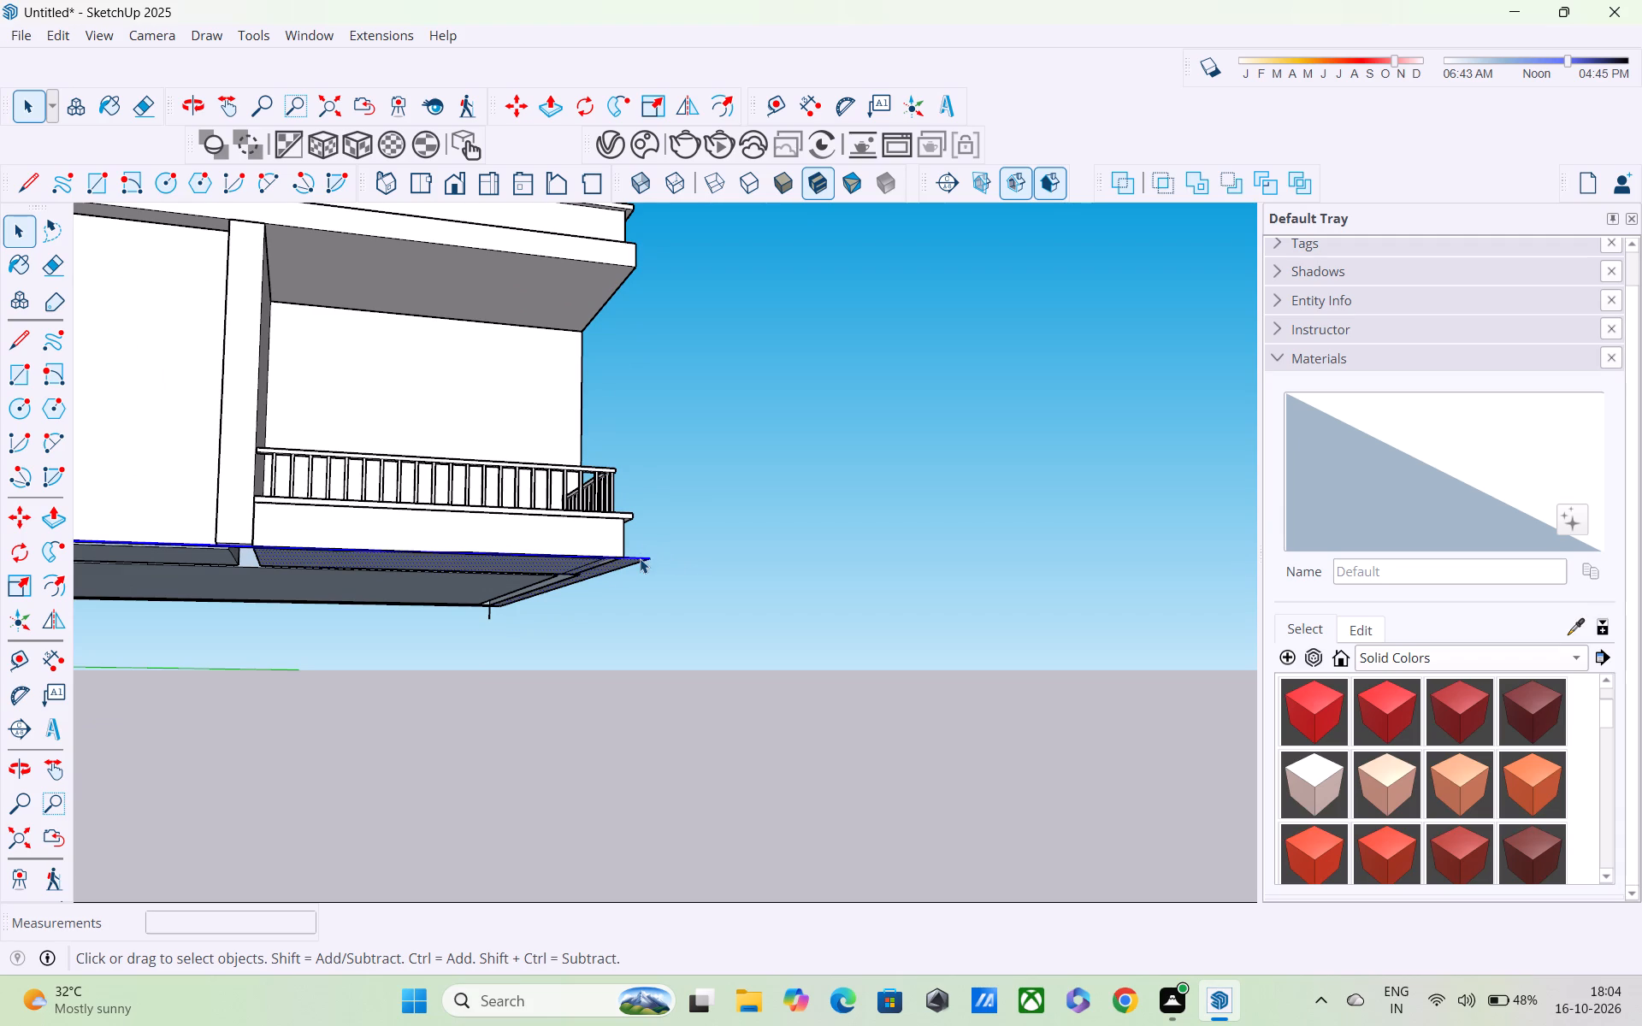
key("Delete")
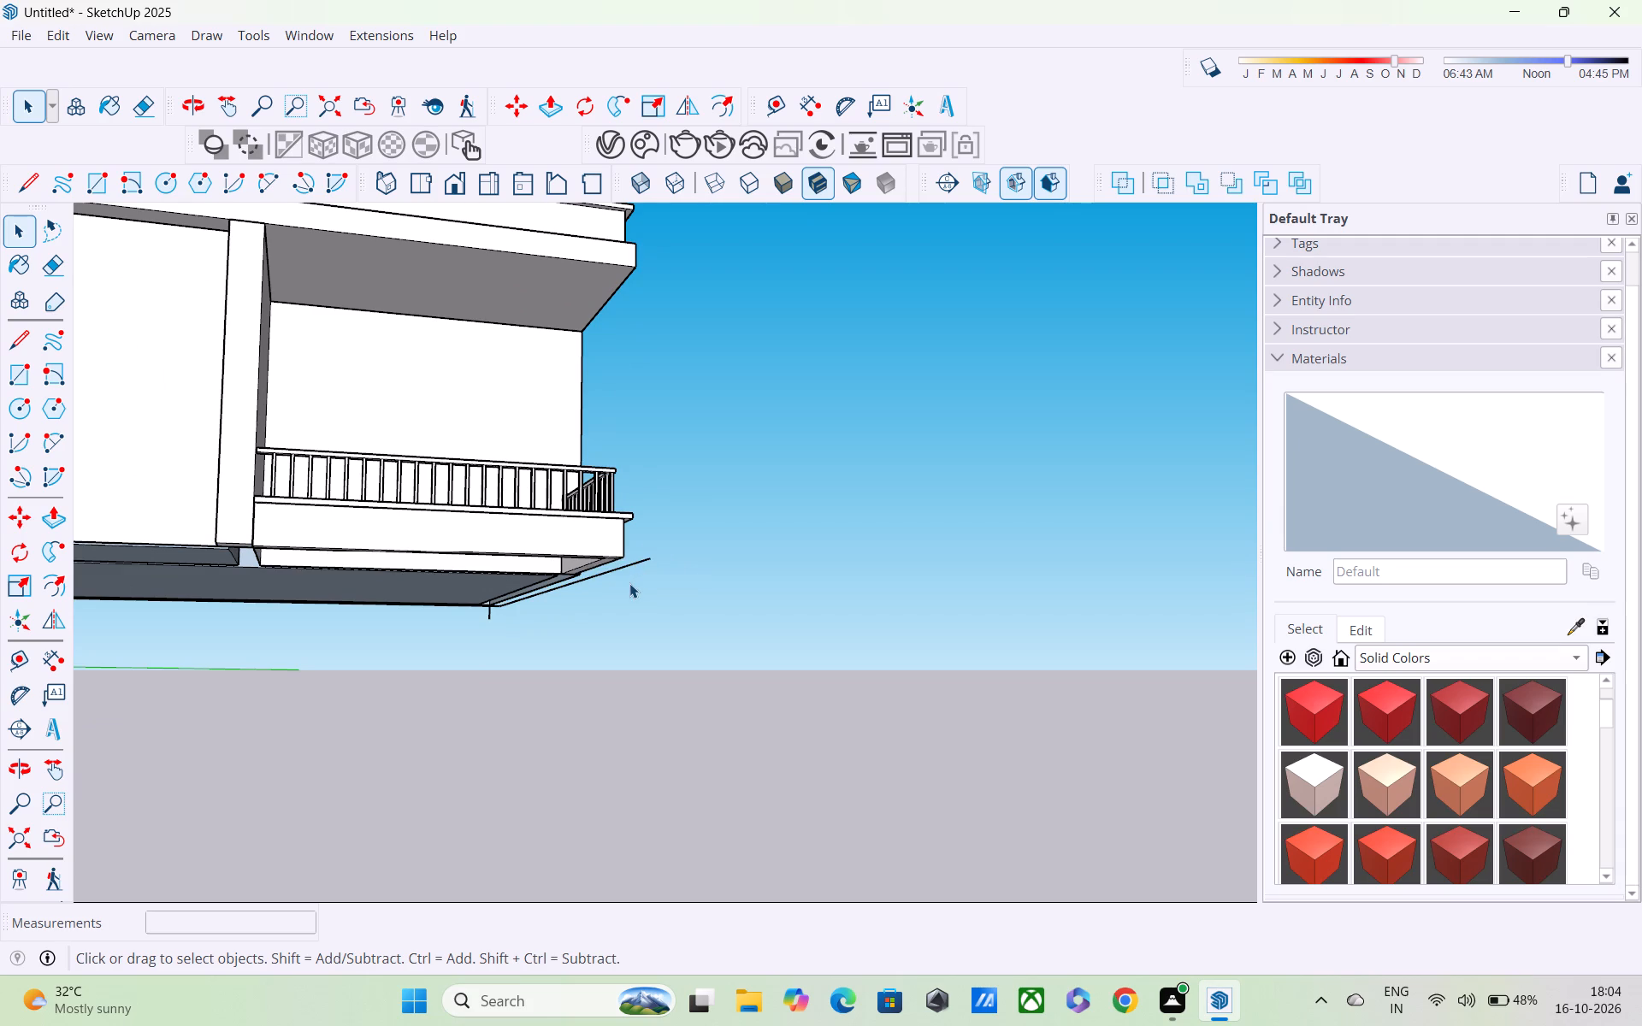
Delete the leftover base outline edge running along the tower's balcony side.
middle_click_drag(621, 577, 625, 333, "shift")
scroll(625, 333, "up", 2)
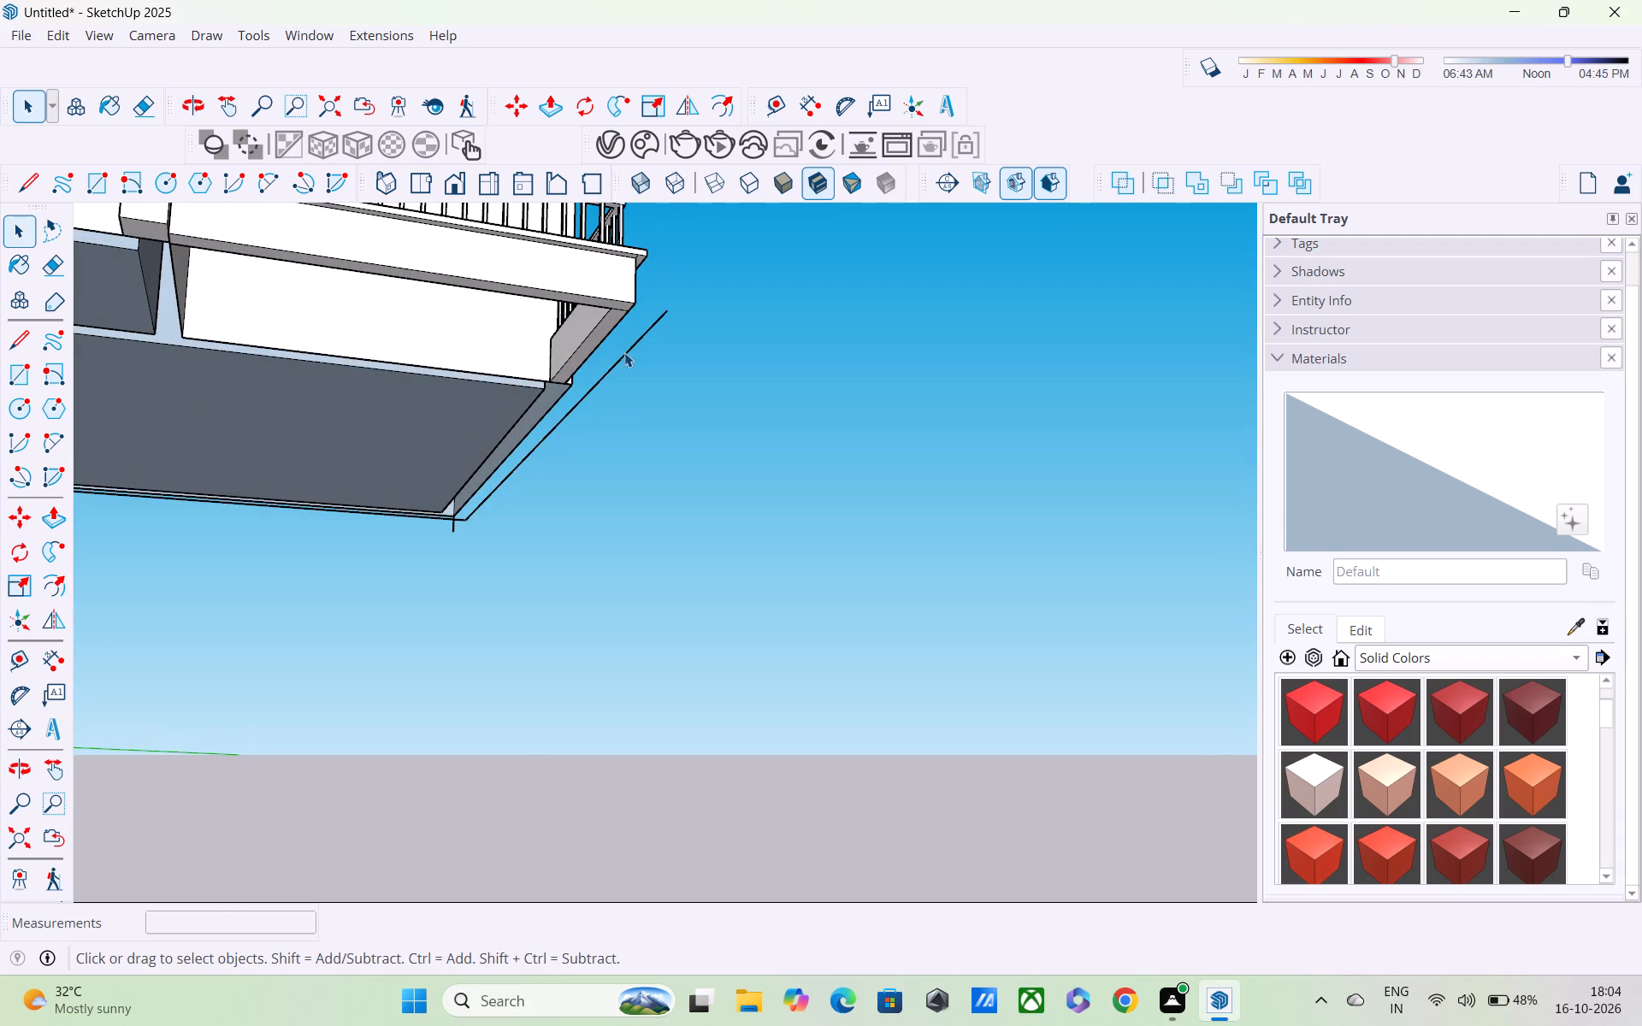
left_click(636, 340)
left_click(470, 408)
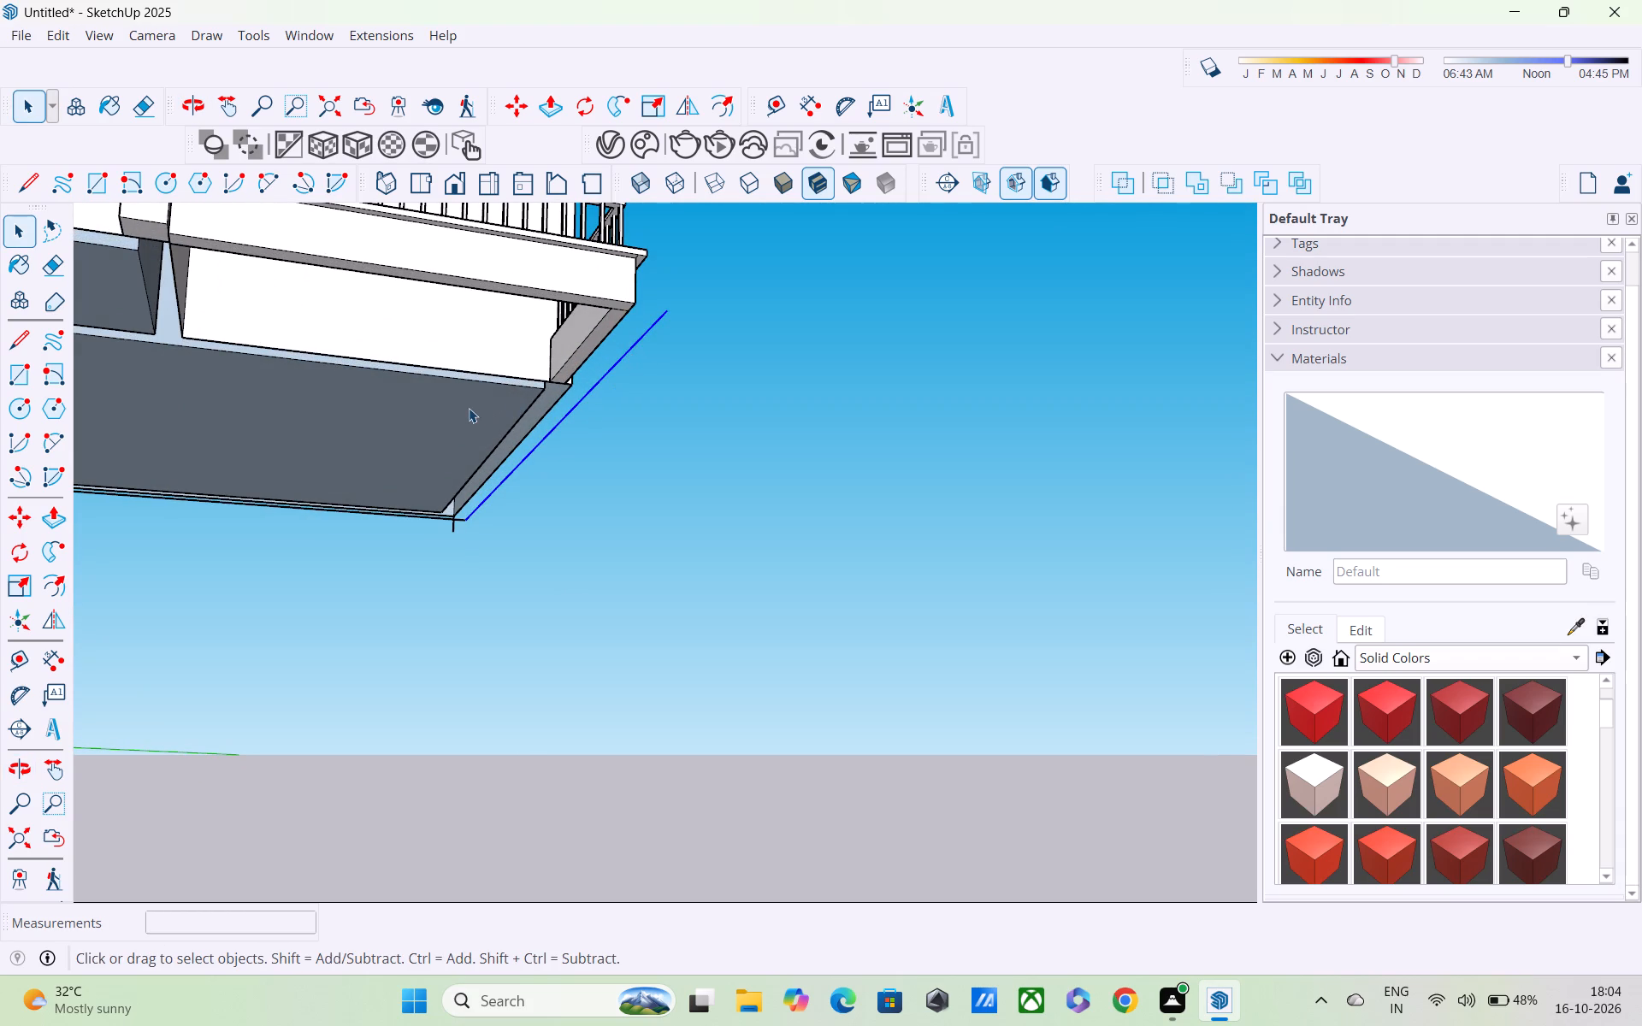
scroll(462, 410, "down", 3)
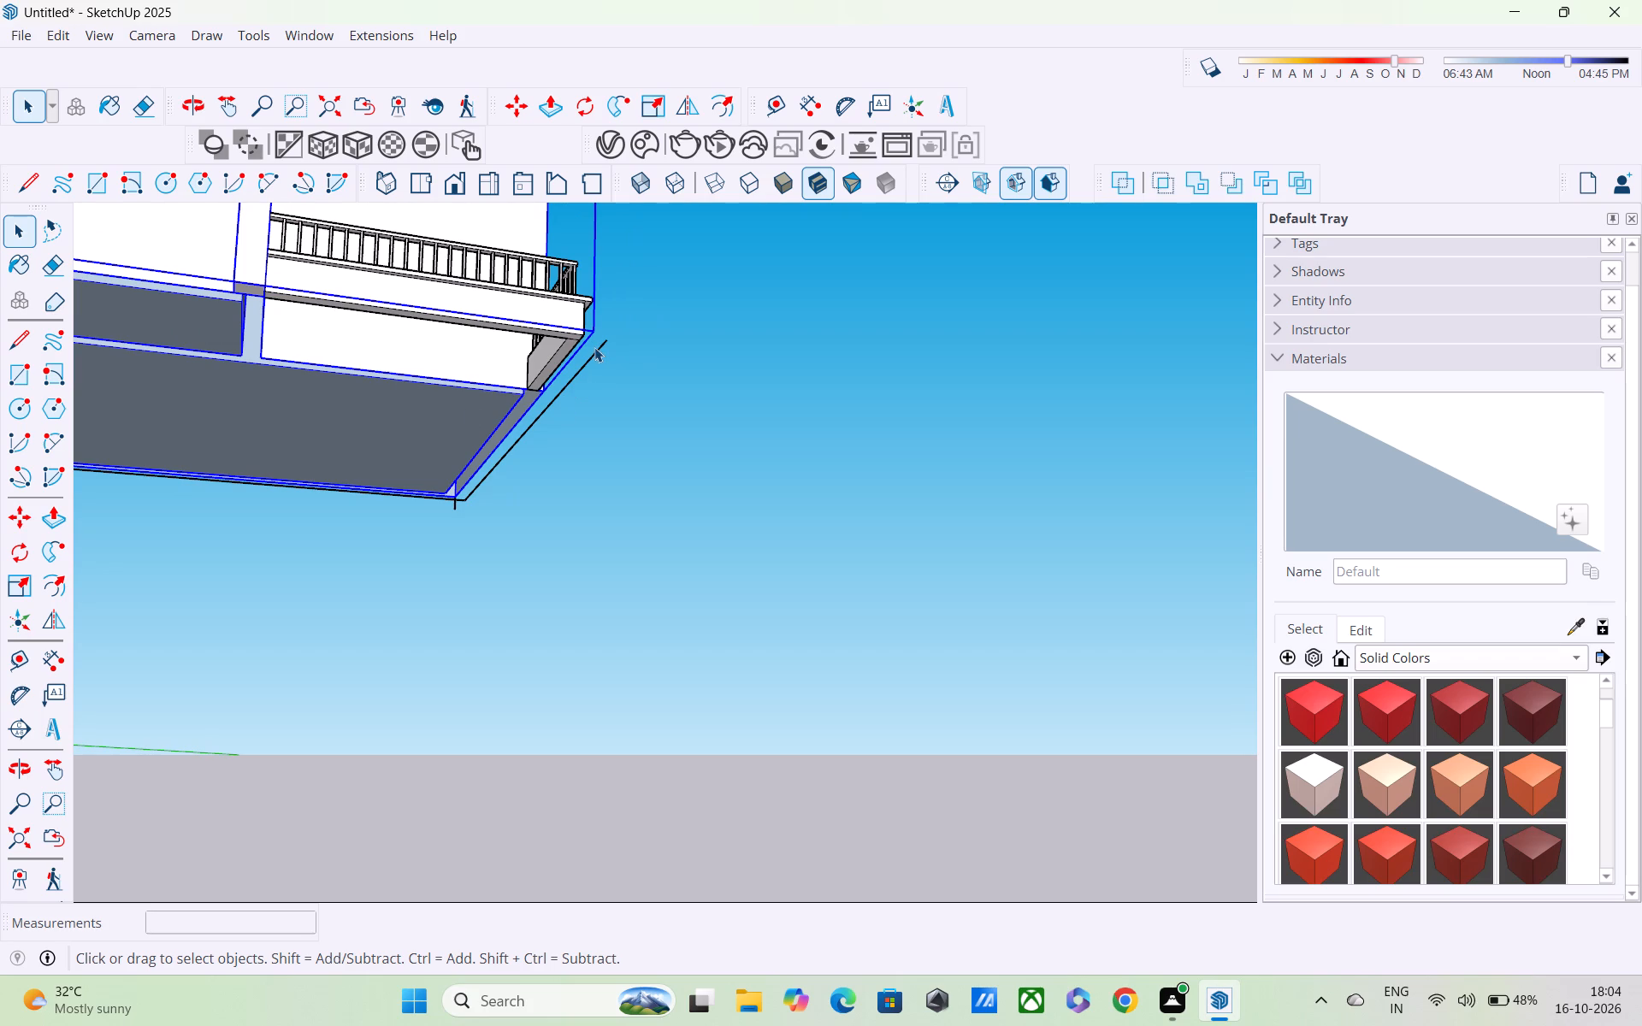
left_click(595, 351)
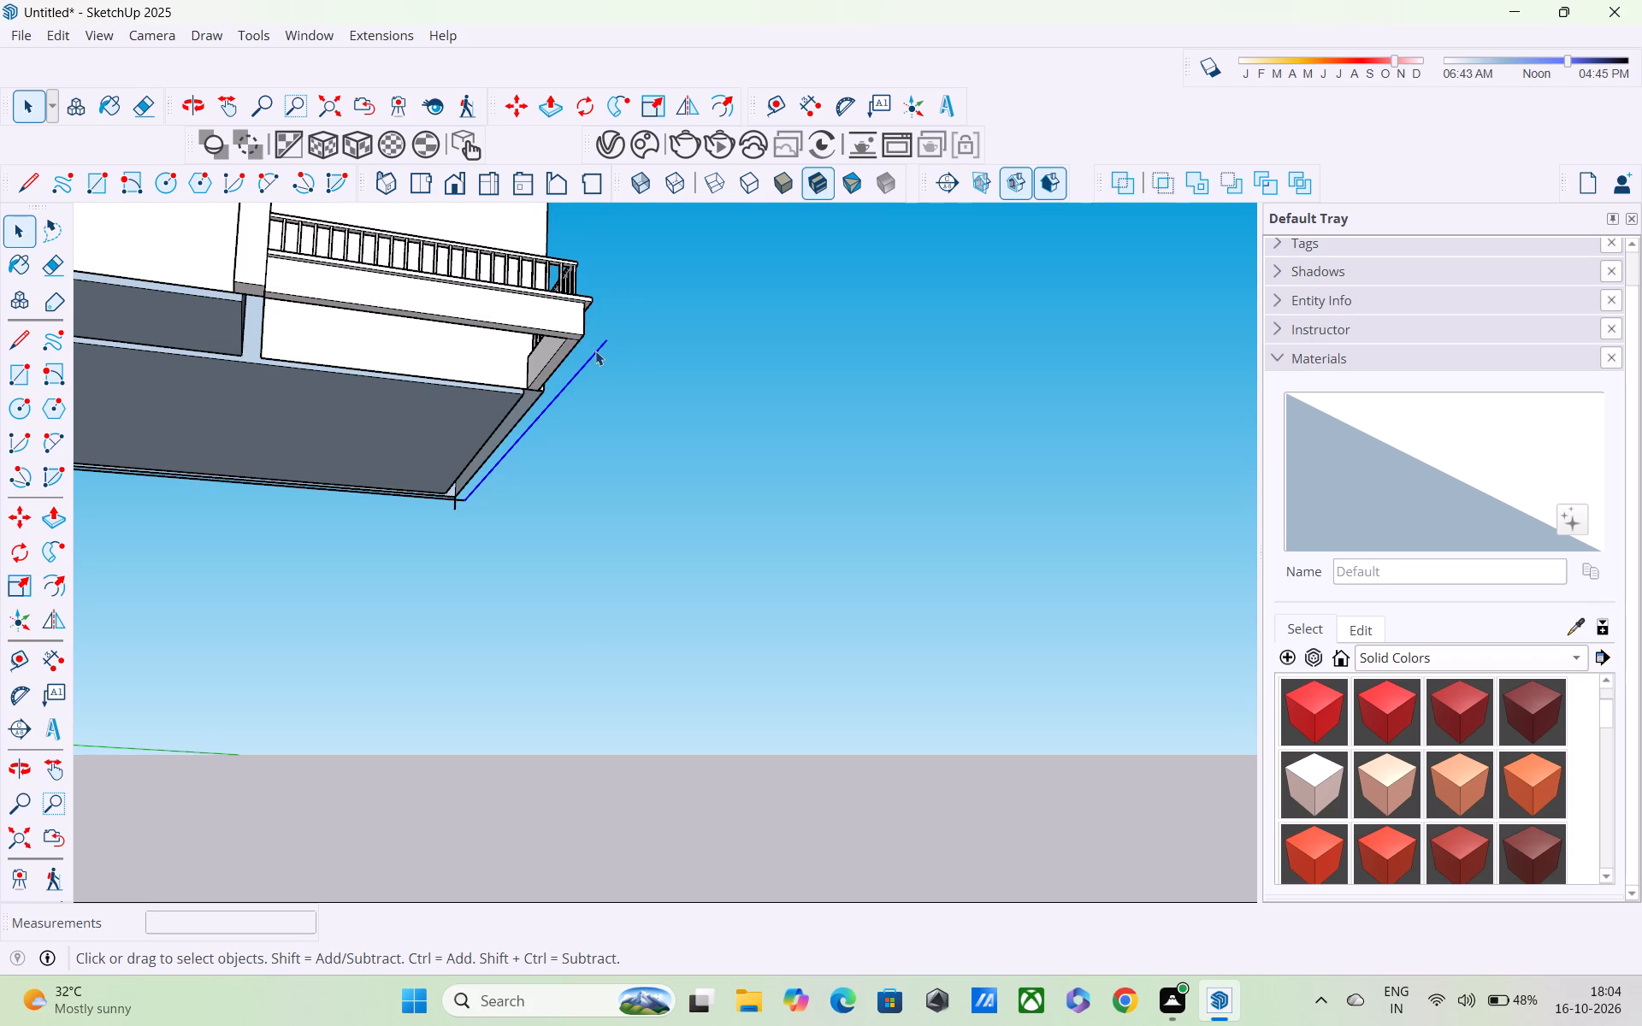
key("Delete")
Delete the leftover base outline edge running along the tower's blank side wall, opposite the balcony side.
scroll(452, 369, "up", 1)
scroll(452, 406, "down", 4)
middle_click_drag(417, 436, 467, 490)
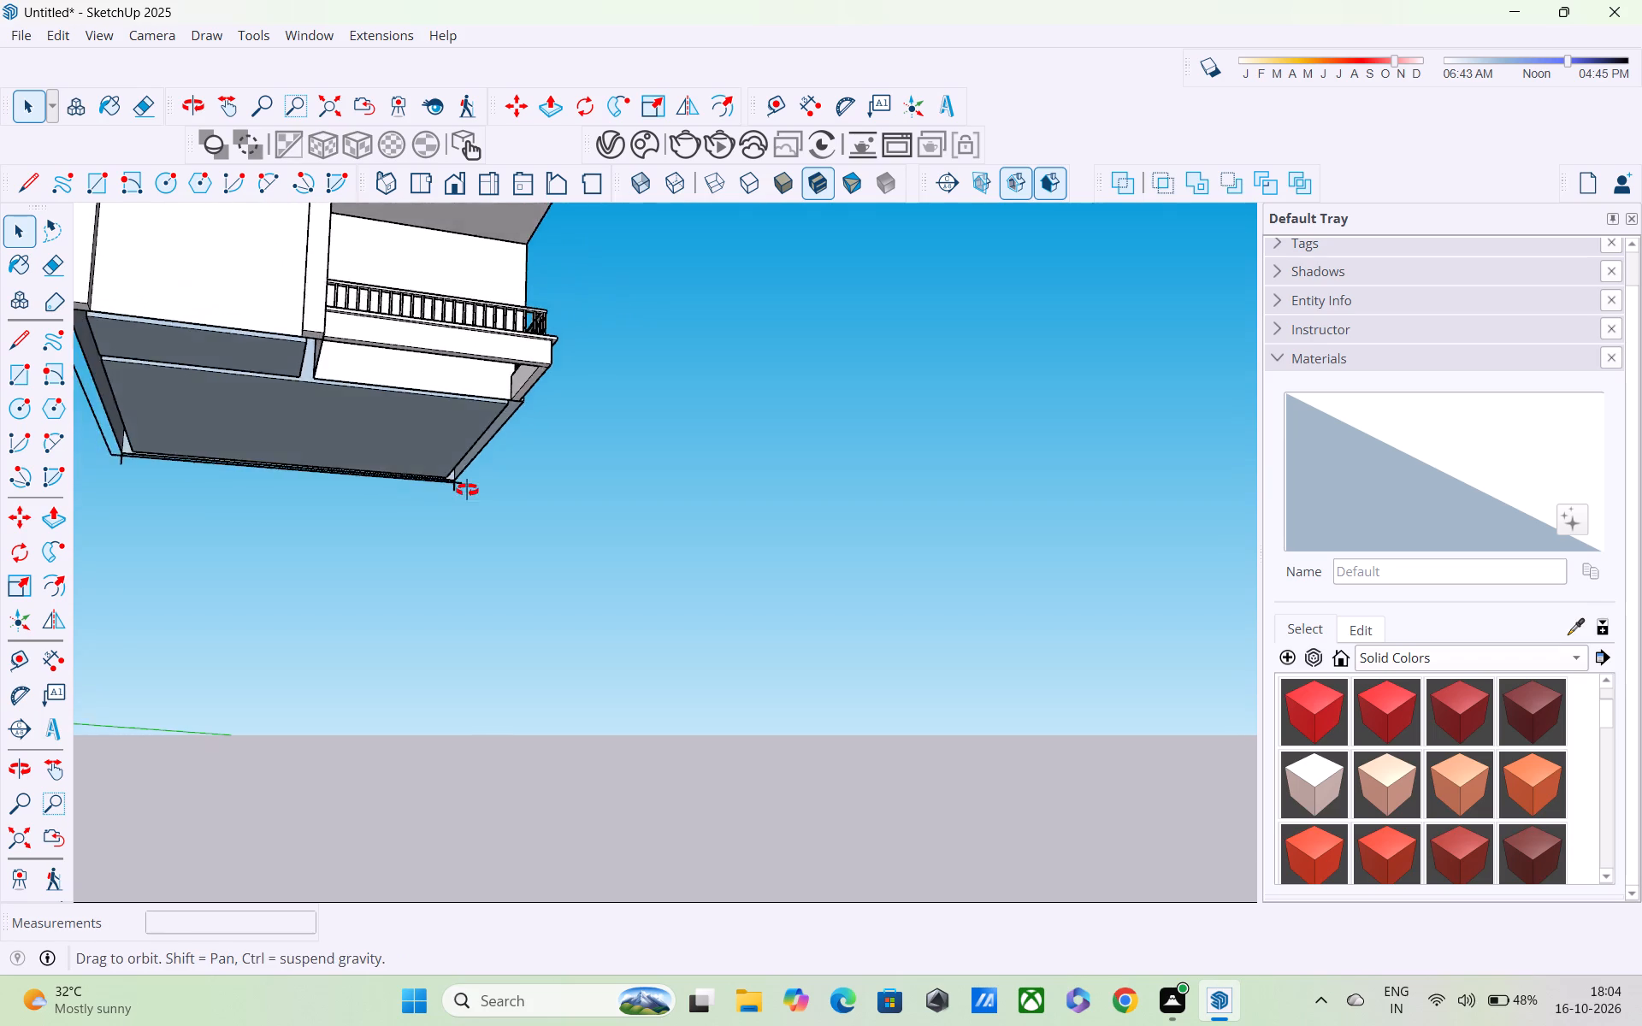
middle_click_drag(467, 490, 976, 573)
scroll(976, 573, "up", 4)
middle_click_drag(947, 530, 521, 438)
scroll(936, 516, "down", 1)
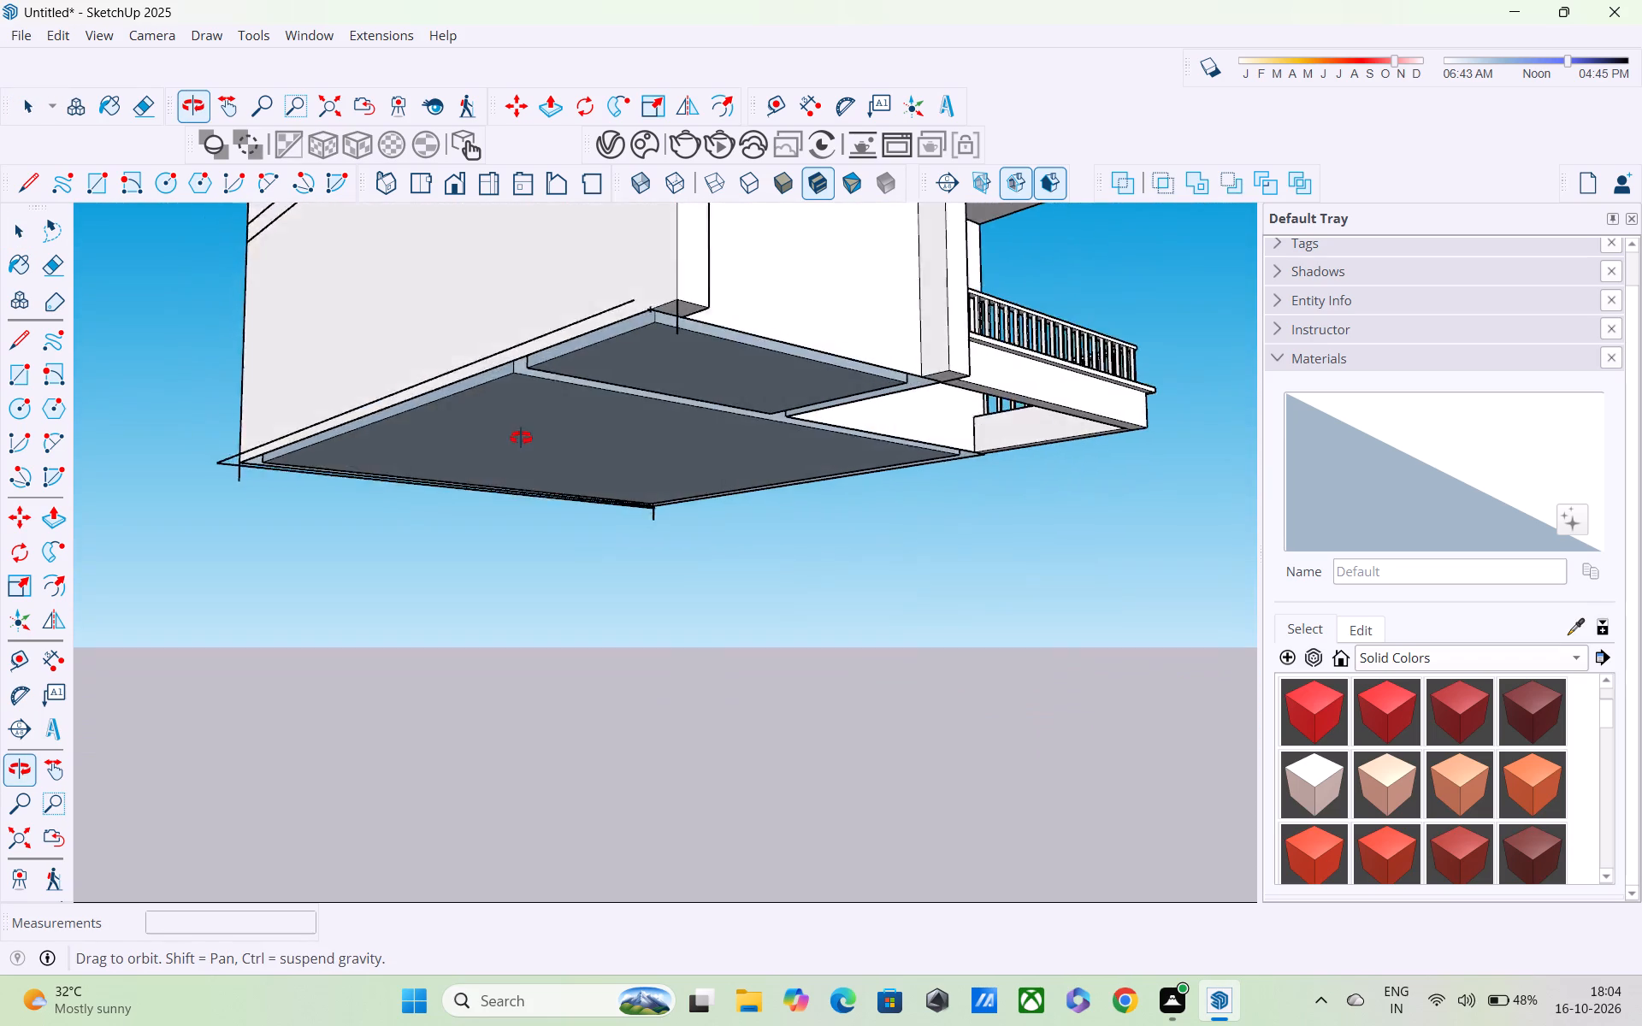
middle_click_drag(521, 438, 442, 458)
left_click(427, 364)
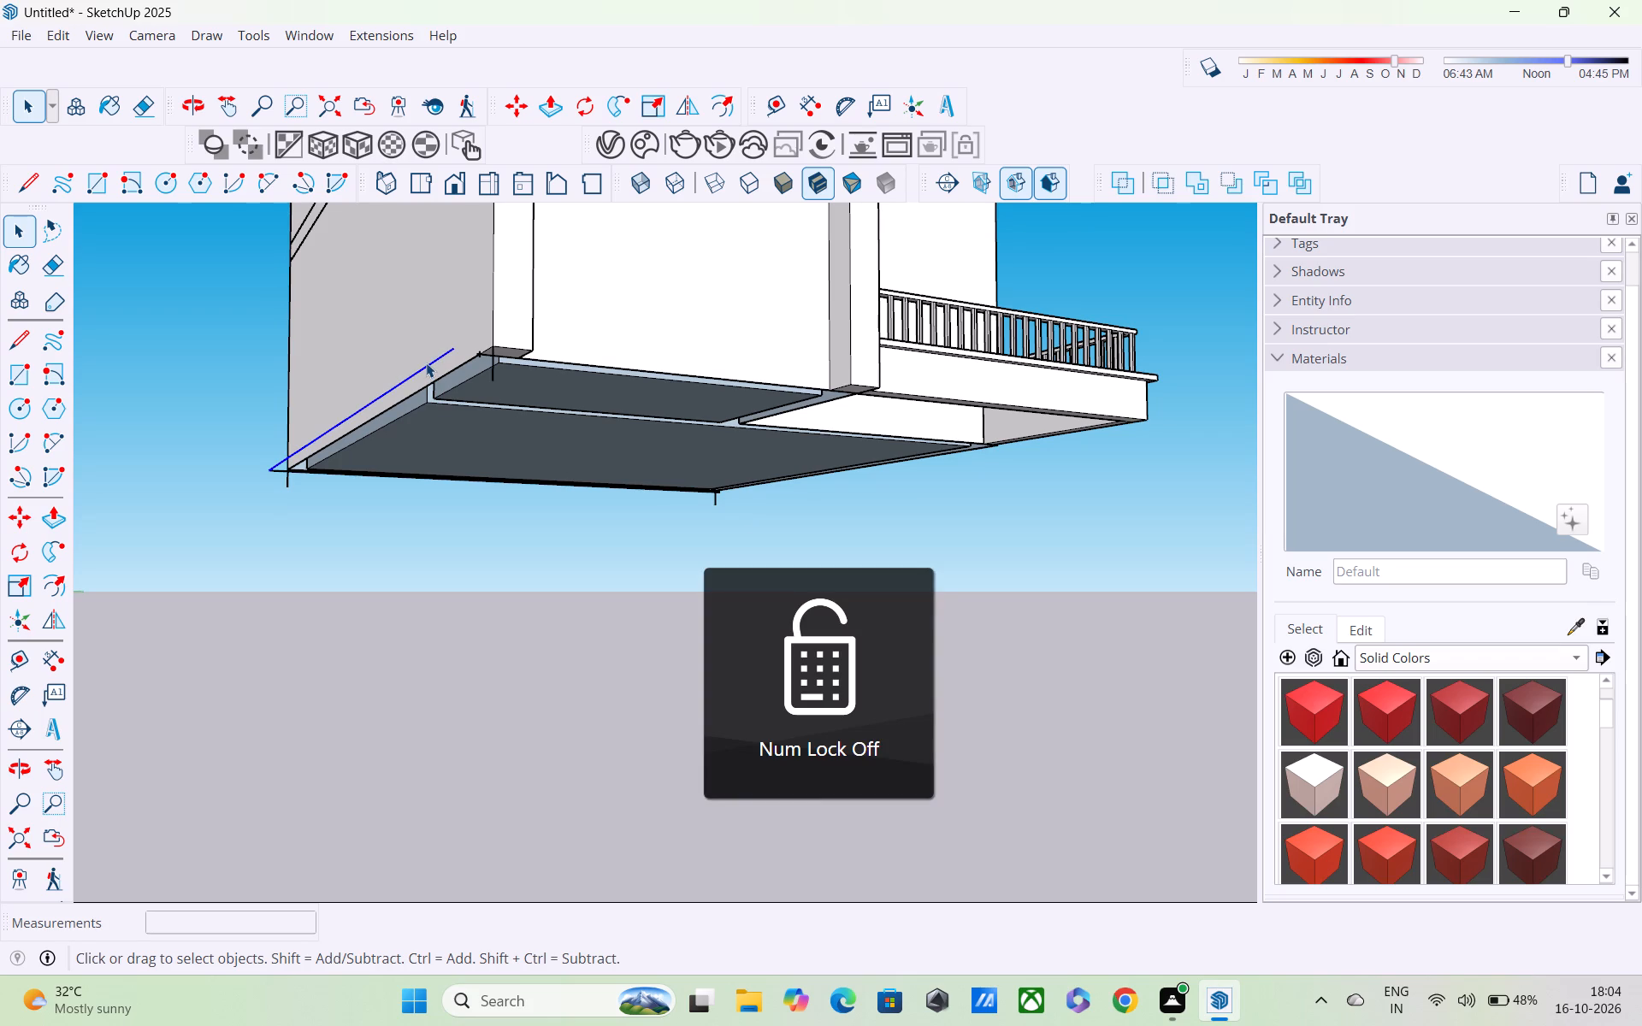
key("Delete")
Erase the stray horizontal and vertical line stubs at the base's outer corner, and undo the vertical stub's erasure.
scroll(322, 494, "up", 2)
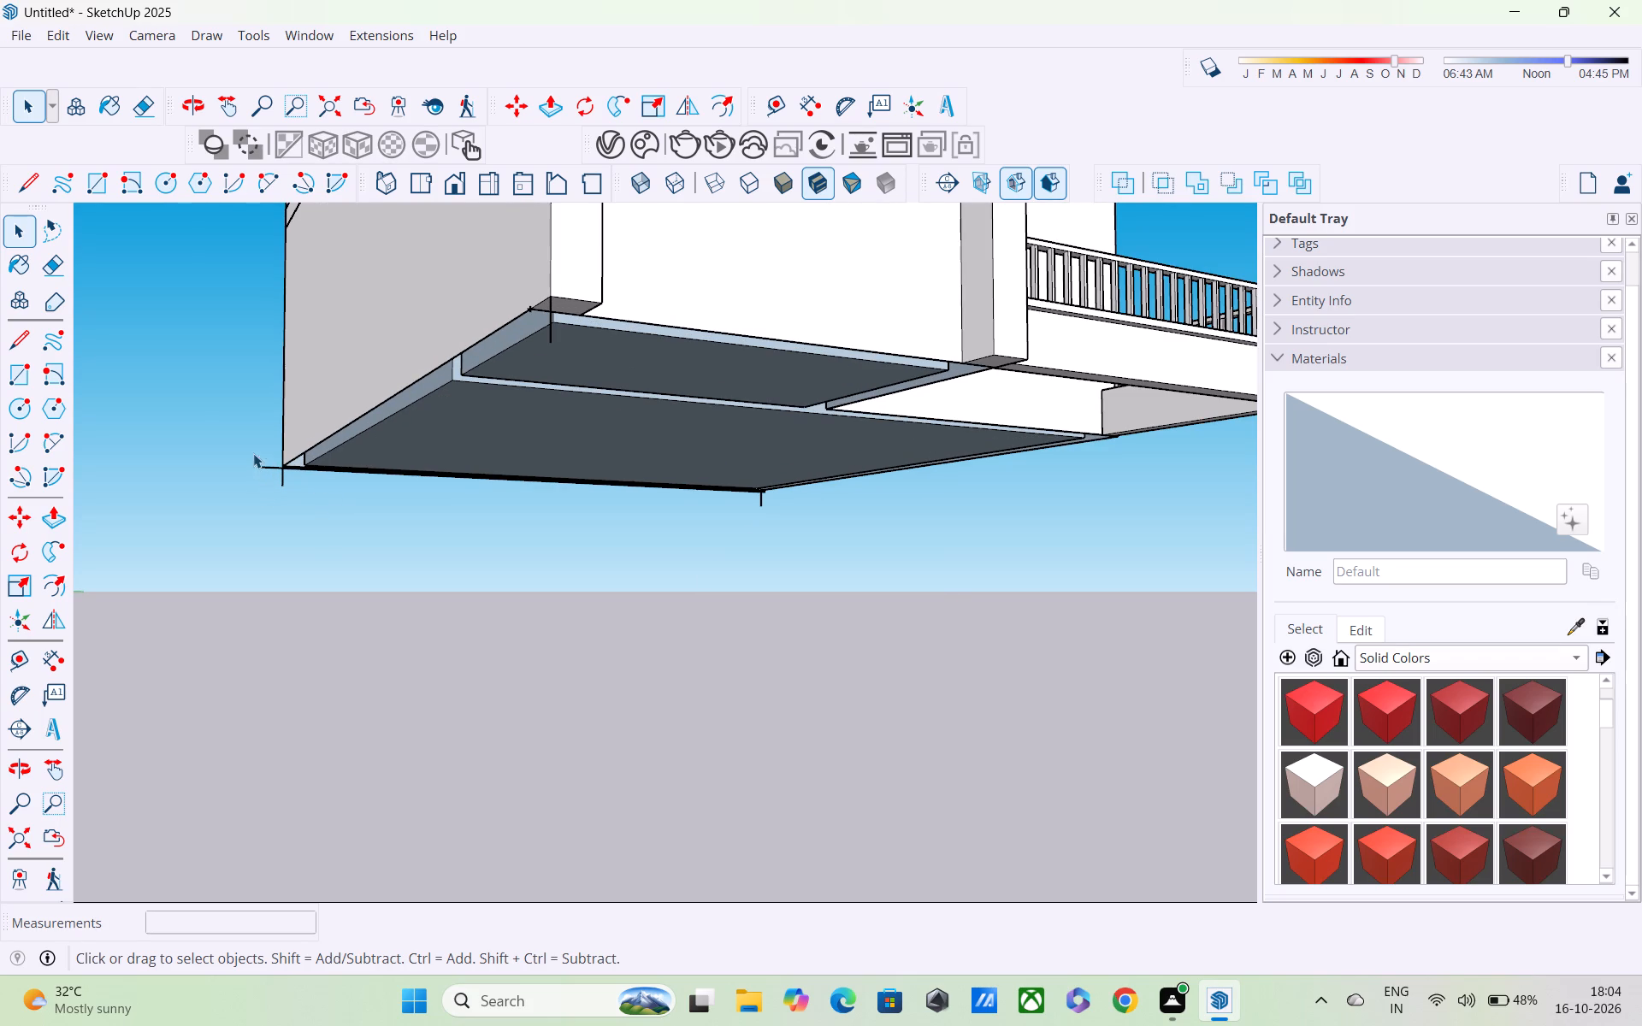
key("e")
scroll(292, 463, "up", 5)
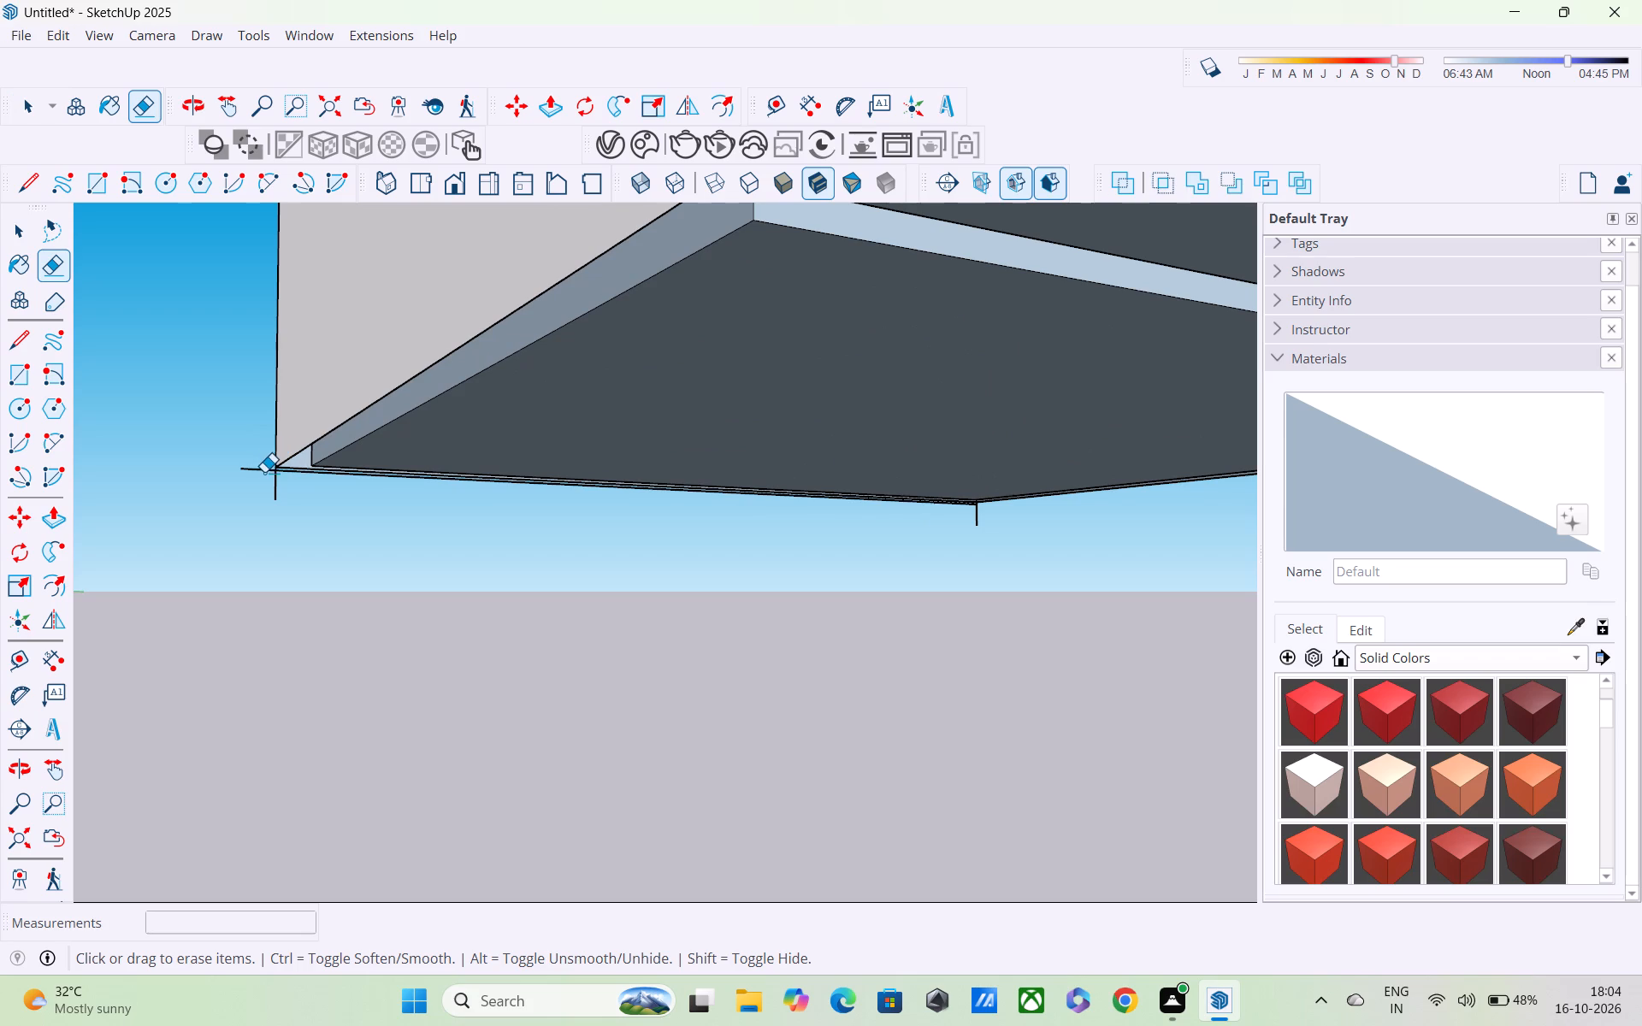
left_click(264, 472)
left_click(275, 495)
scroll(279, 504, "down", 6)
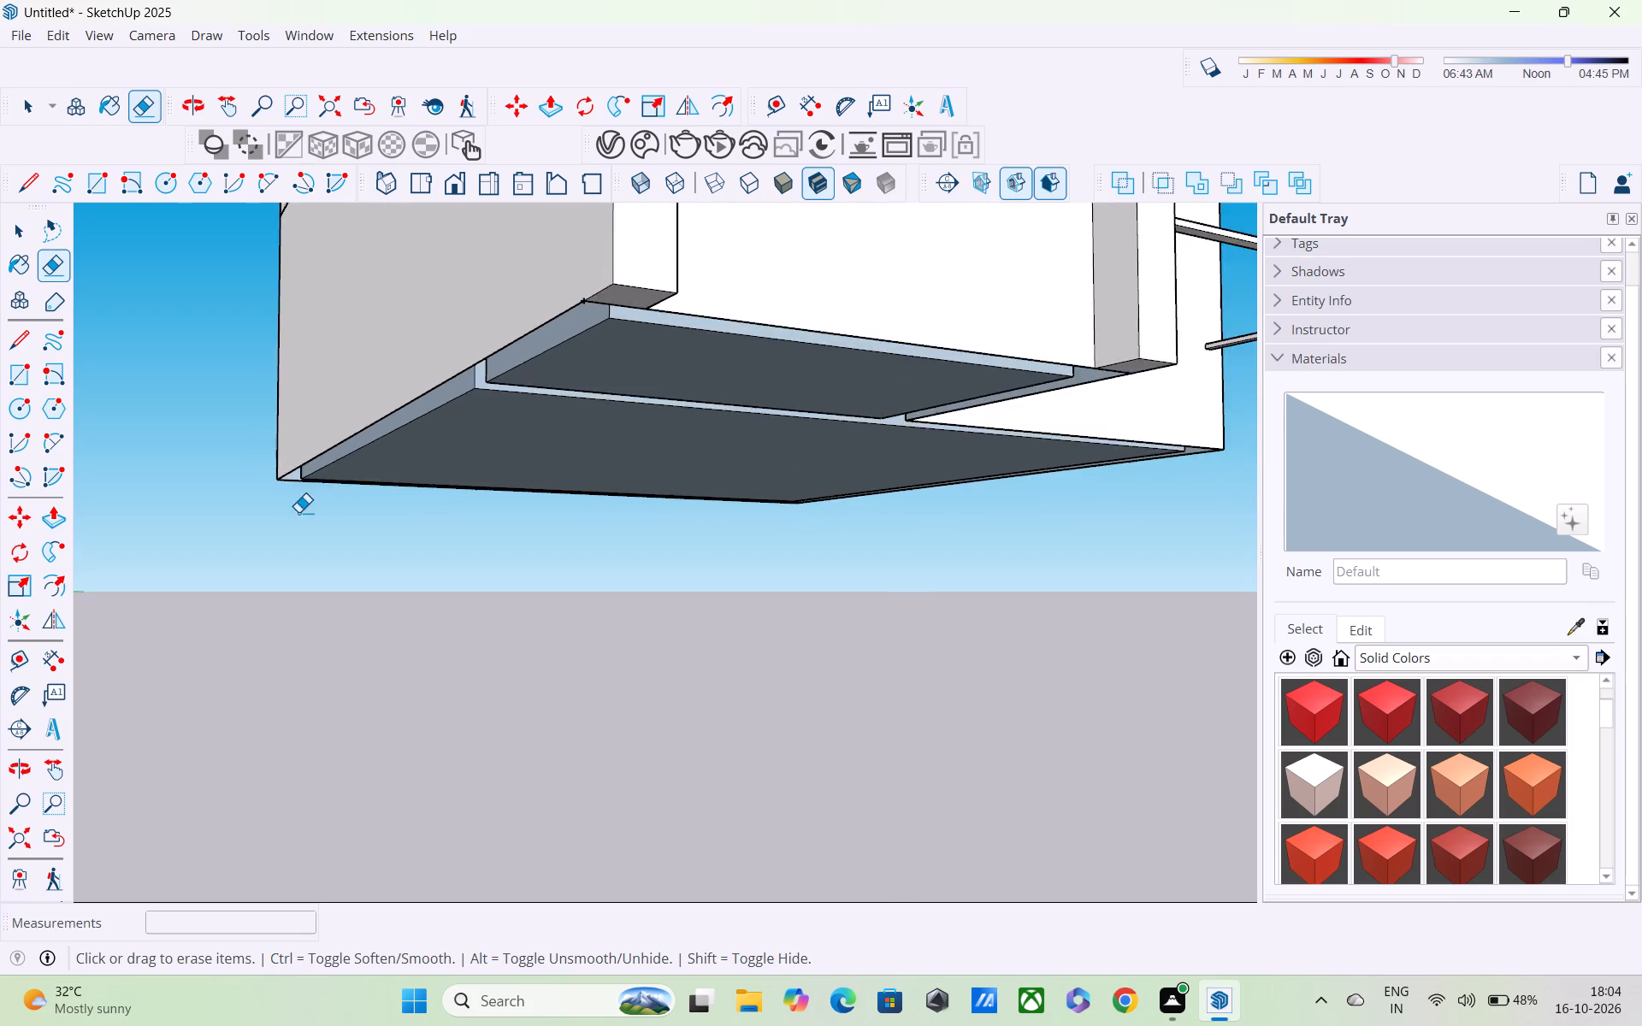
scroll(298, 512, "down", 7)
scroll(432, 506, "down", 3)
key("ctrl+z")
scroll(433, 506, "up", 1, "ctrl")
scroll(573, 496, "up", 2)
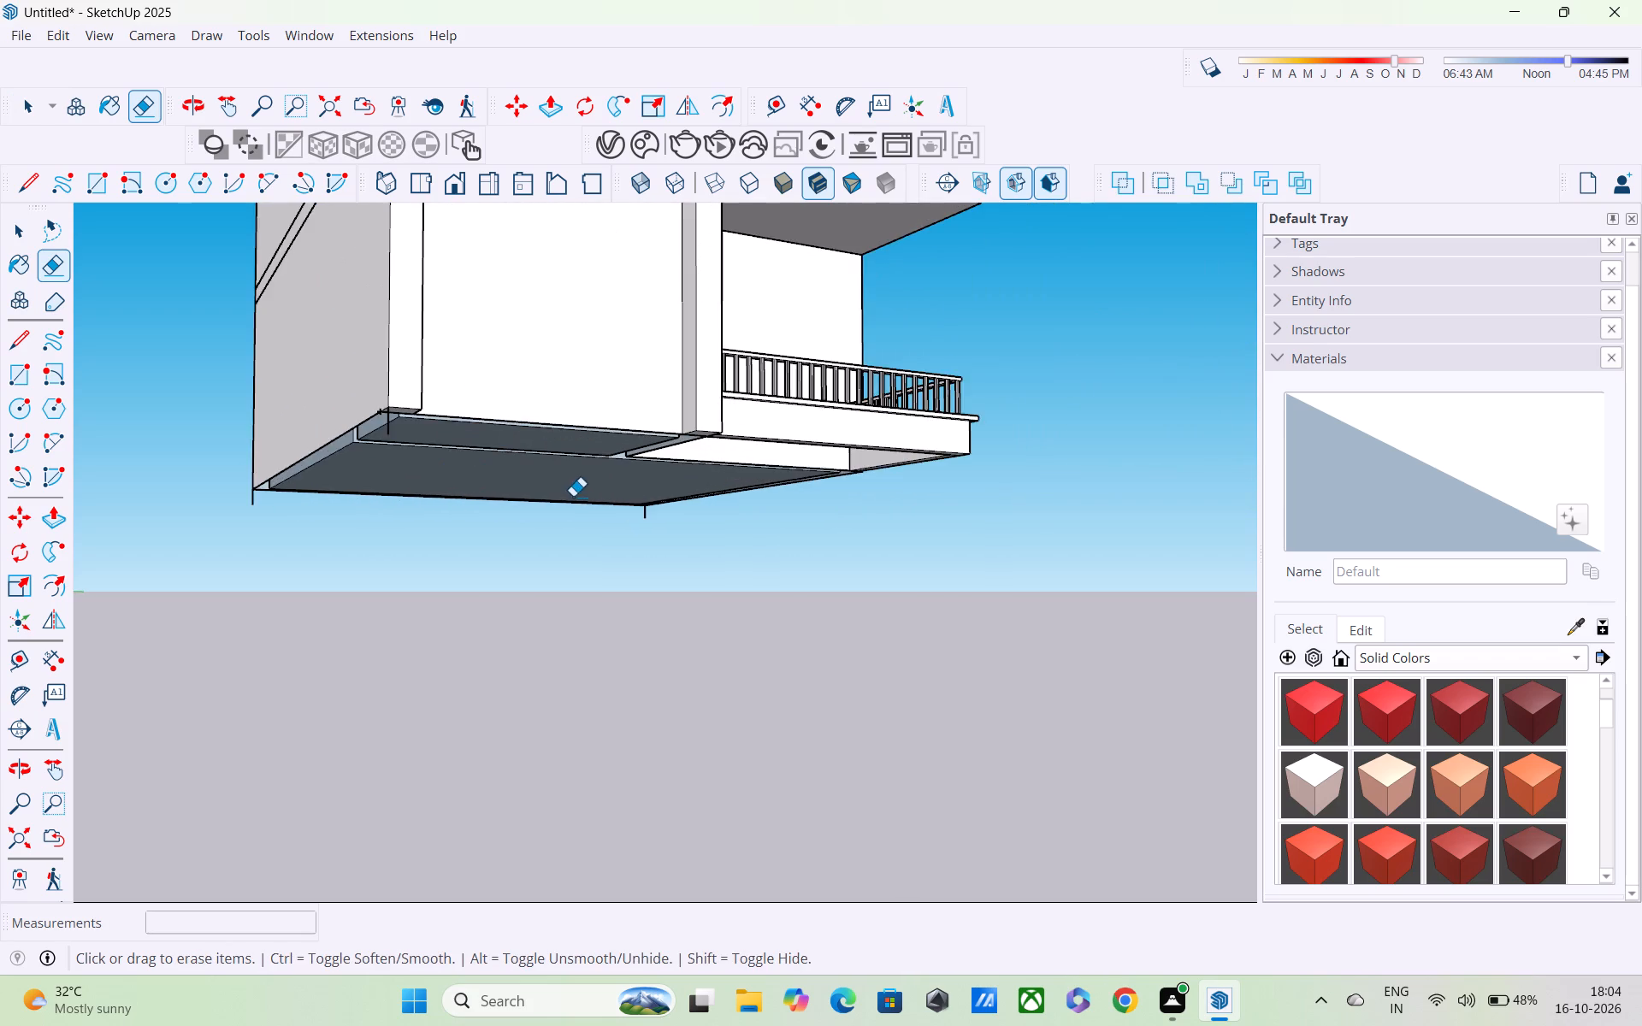
Examine the tower's underside, base corners and balcony front for remaining stray edges and the ground-floor balcony's fit.
middle_click_drag(570, 483, 578, 318)
scroll(613, 555, "up", 3)
middle_click_drag(653, 593, 641, 414)
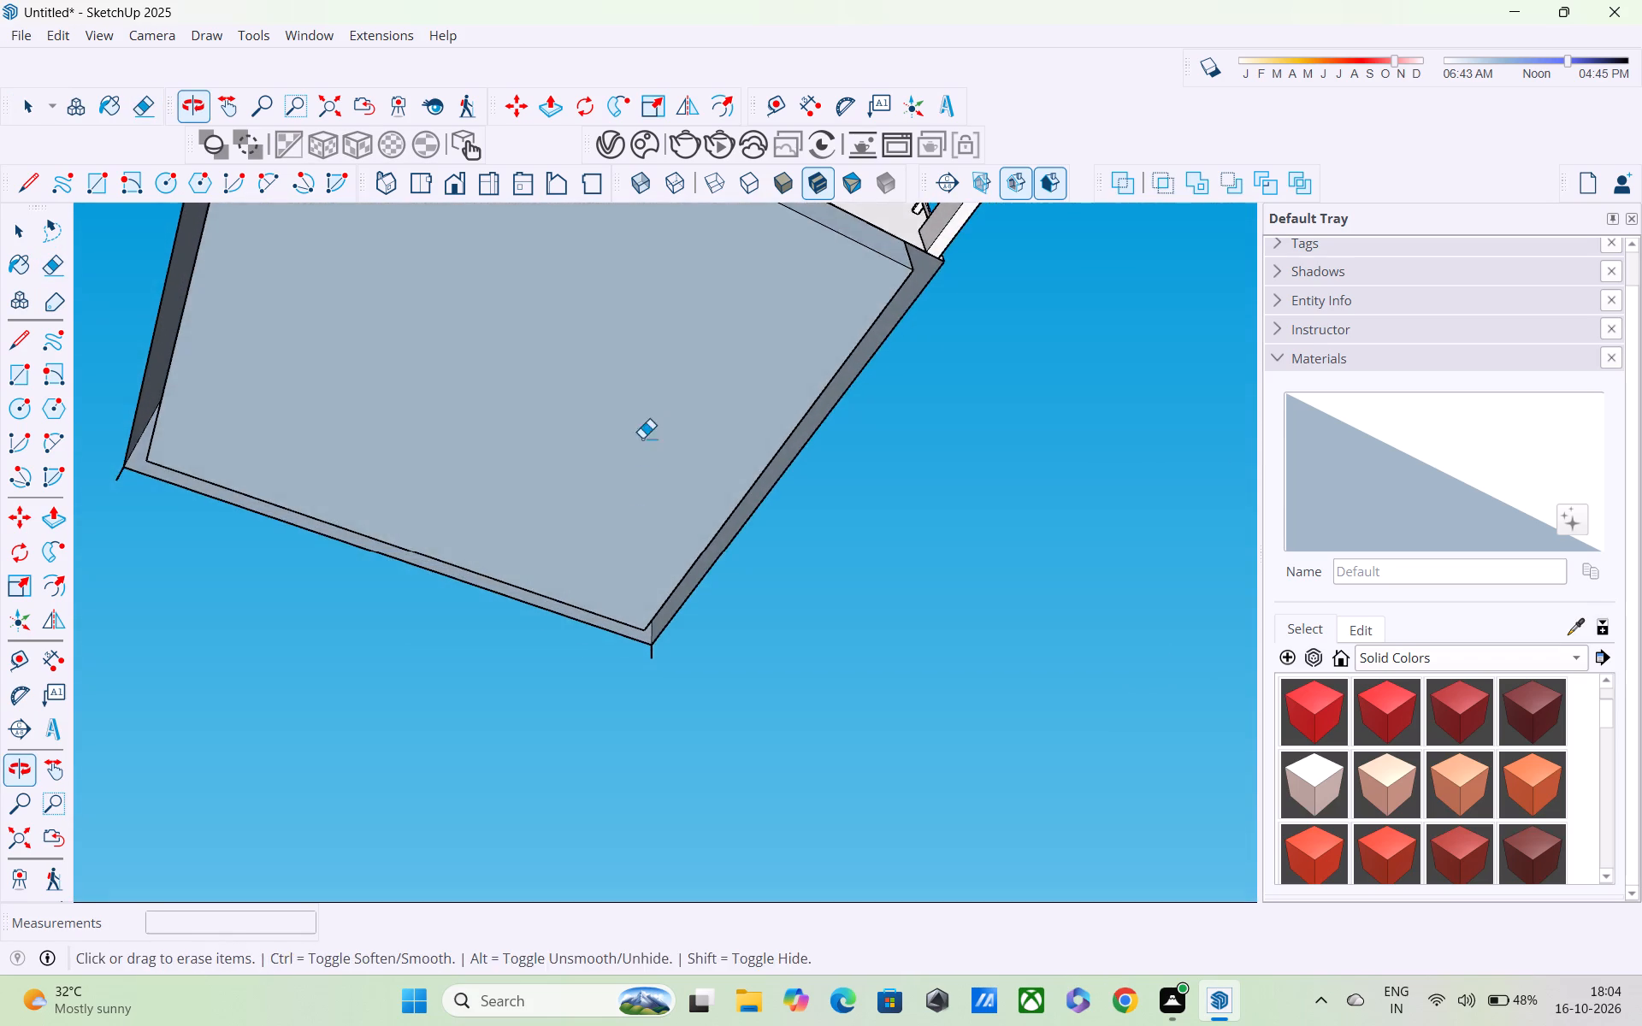
scroll(632, 529, "down", 2)
middle_click_drag(641, 546, 1170, 840)
scroll(1170, 840, "up", 4)
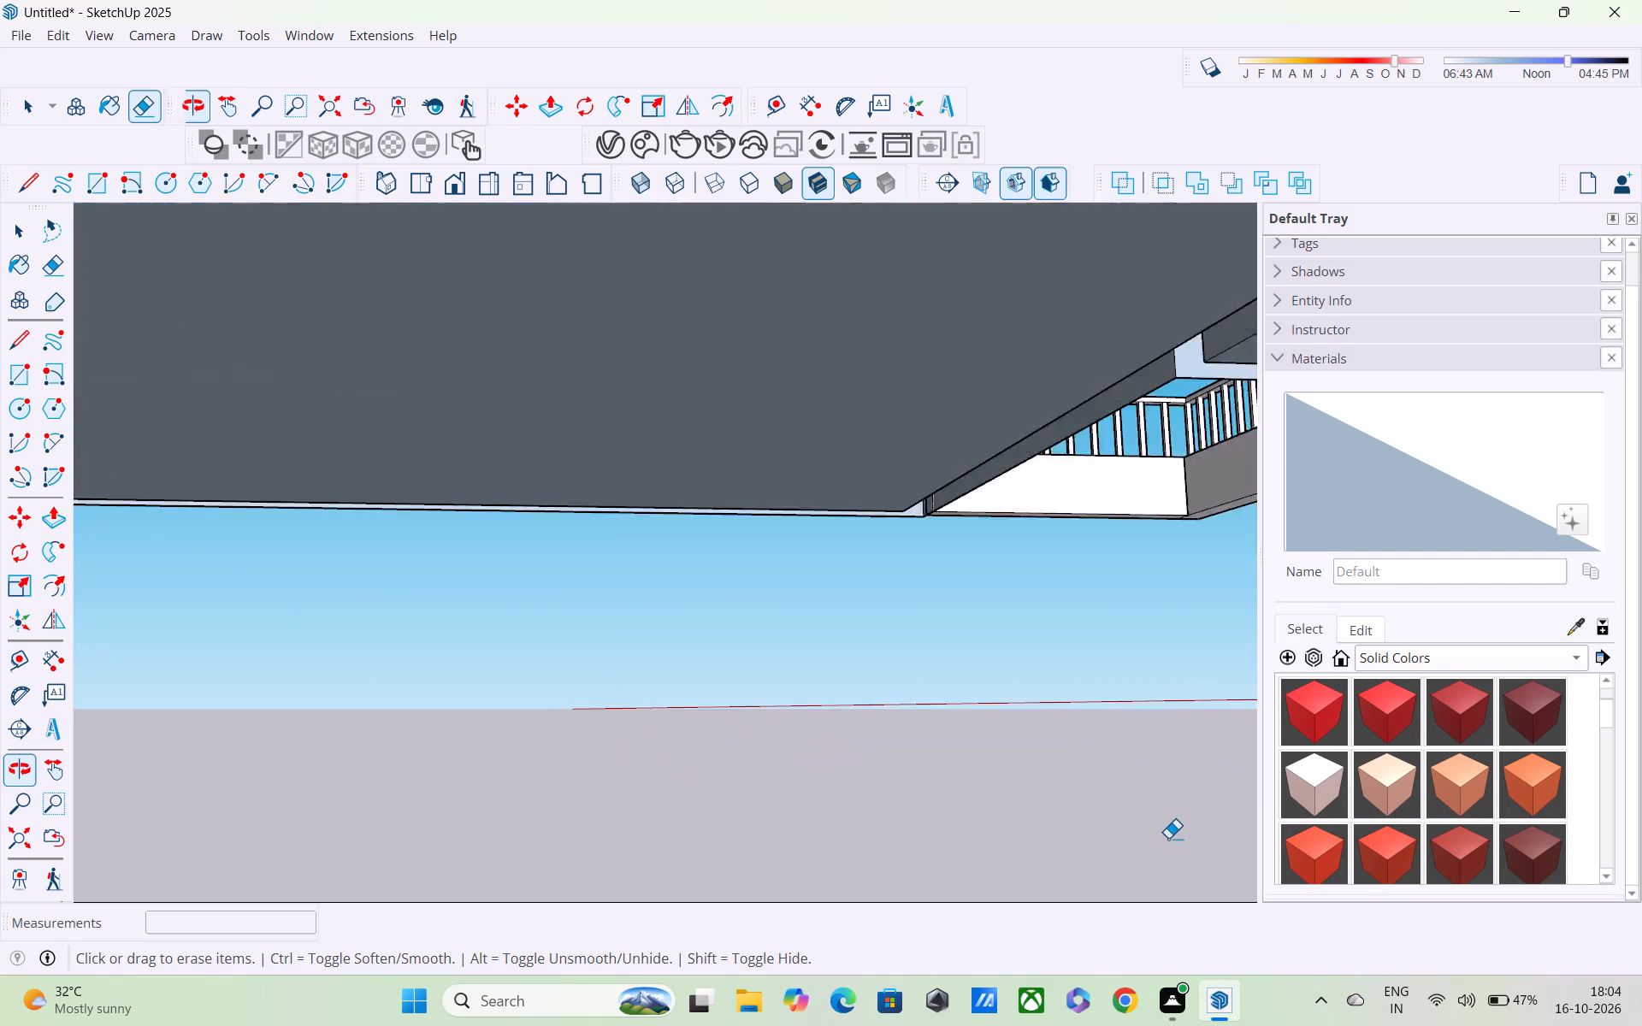
scroll(1166, 837, "down", 9)
middle_click_drag(1119, 811, 421, 766, "shift")
scroll(421, 766, "up", 1)
scroll(419, 765, "down", 3)
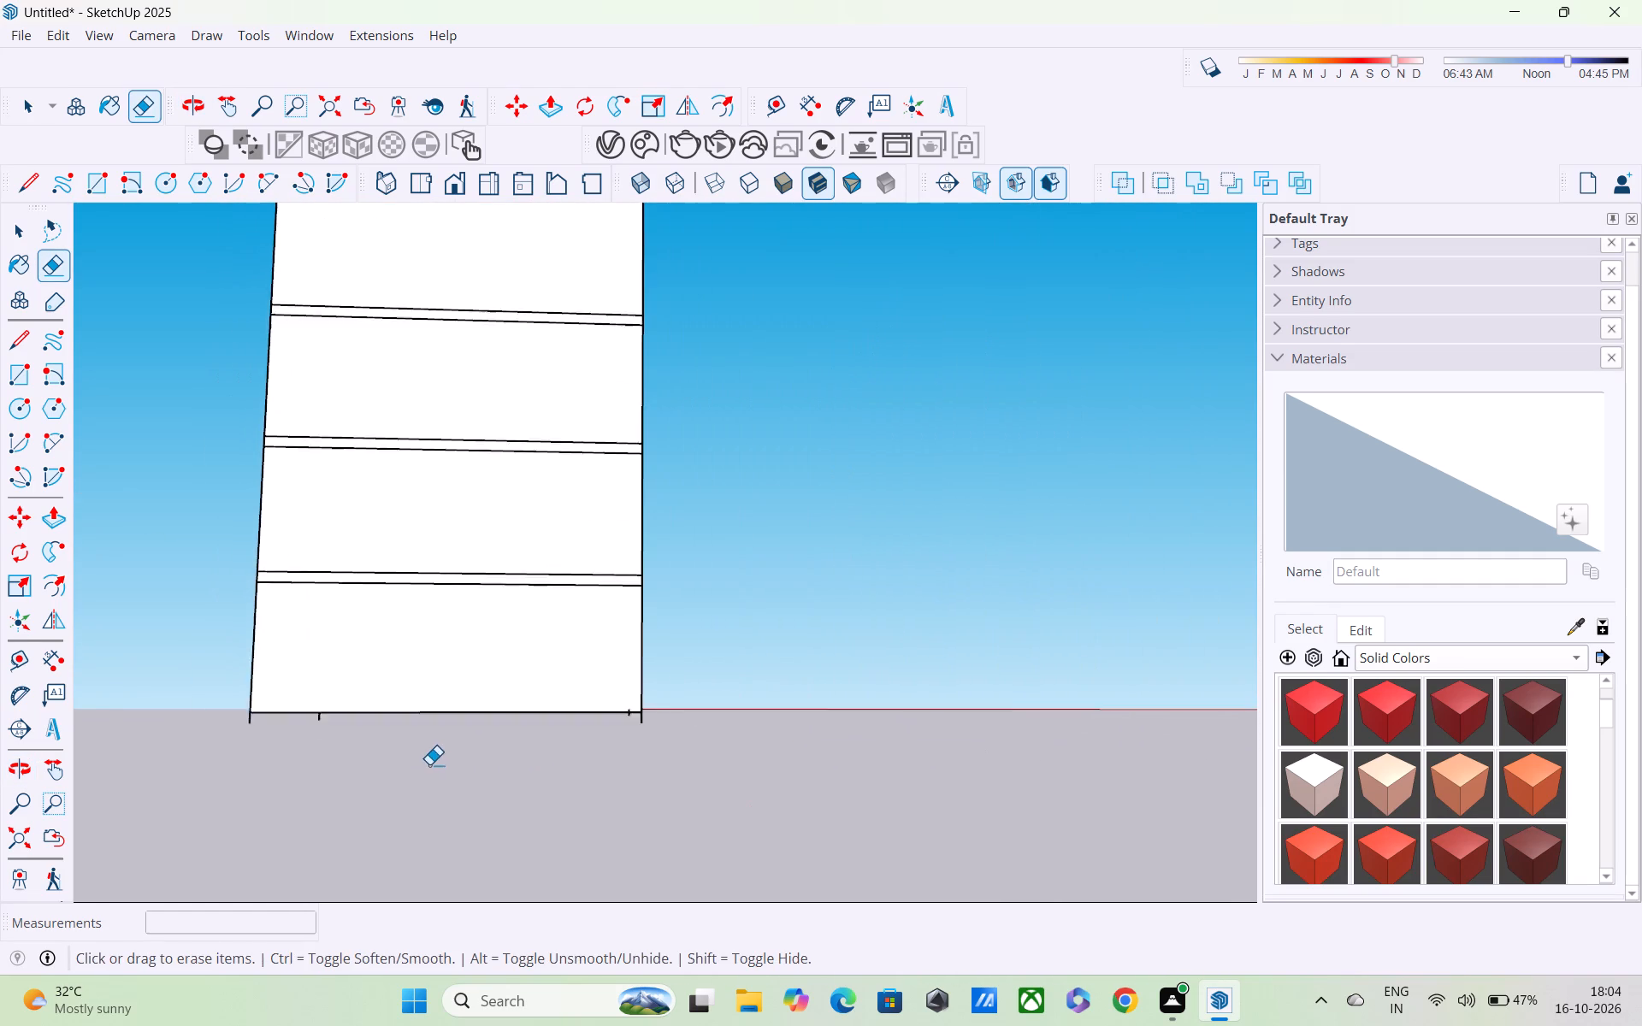
scroll(429, 764, "down", 1)
scroll(618, 746, "up", 5)
middle_click_drag(629, 717, 97, 736)
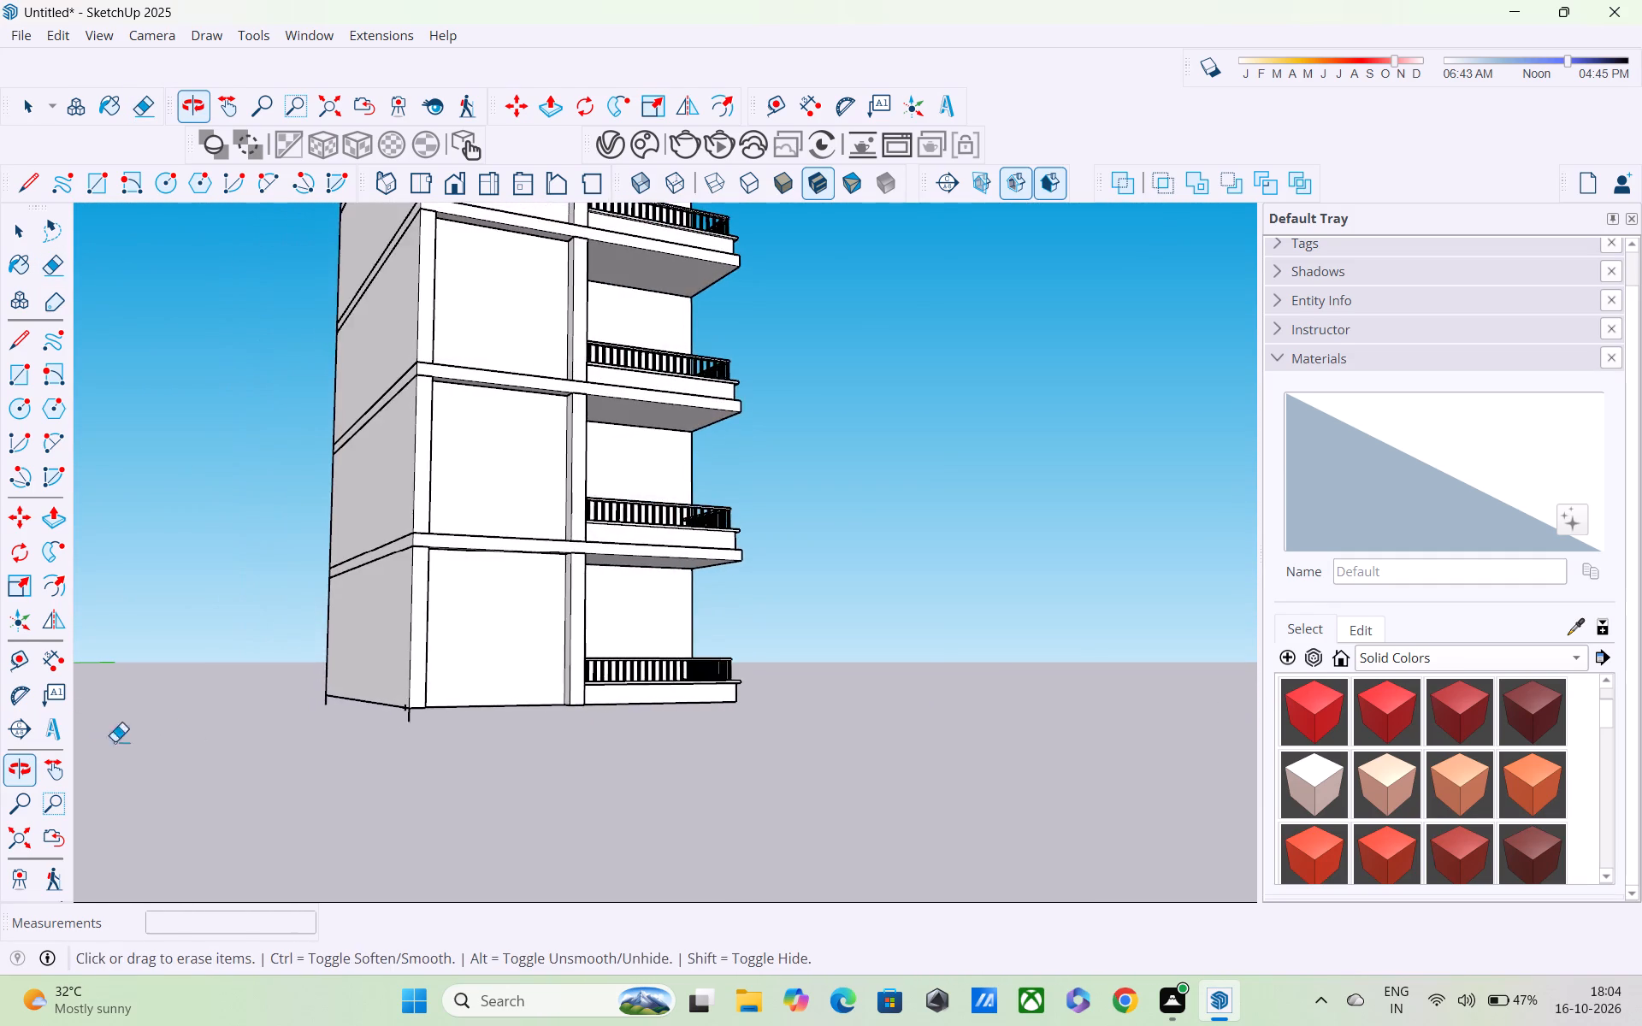
scroll(316, 744, "up", 5)
middle_click_drag(363, 746, 251, 797, "shift")
scroll(292, 733, "down", 4)
middle_click_drag(364, 736, 312, 740)
scroll(363, 739, "down", 1)
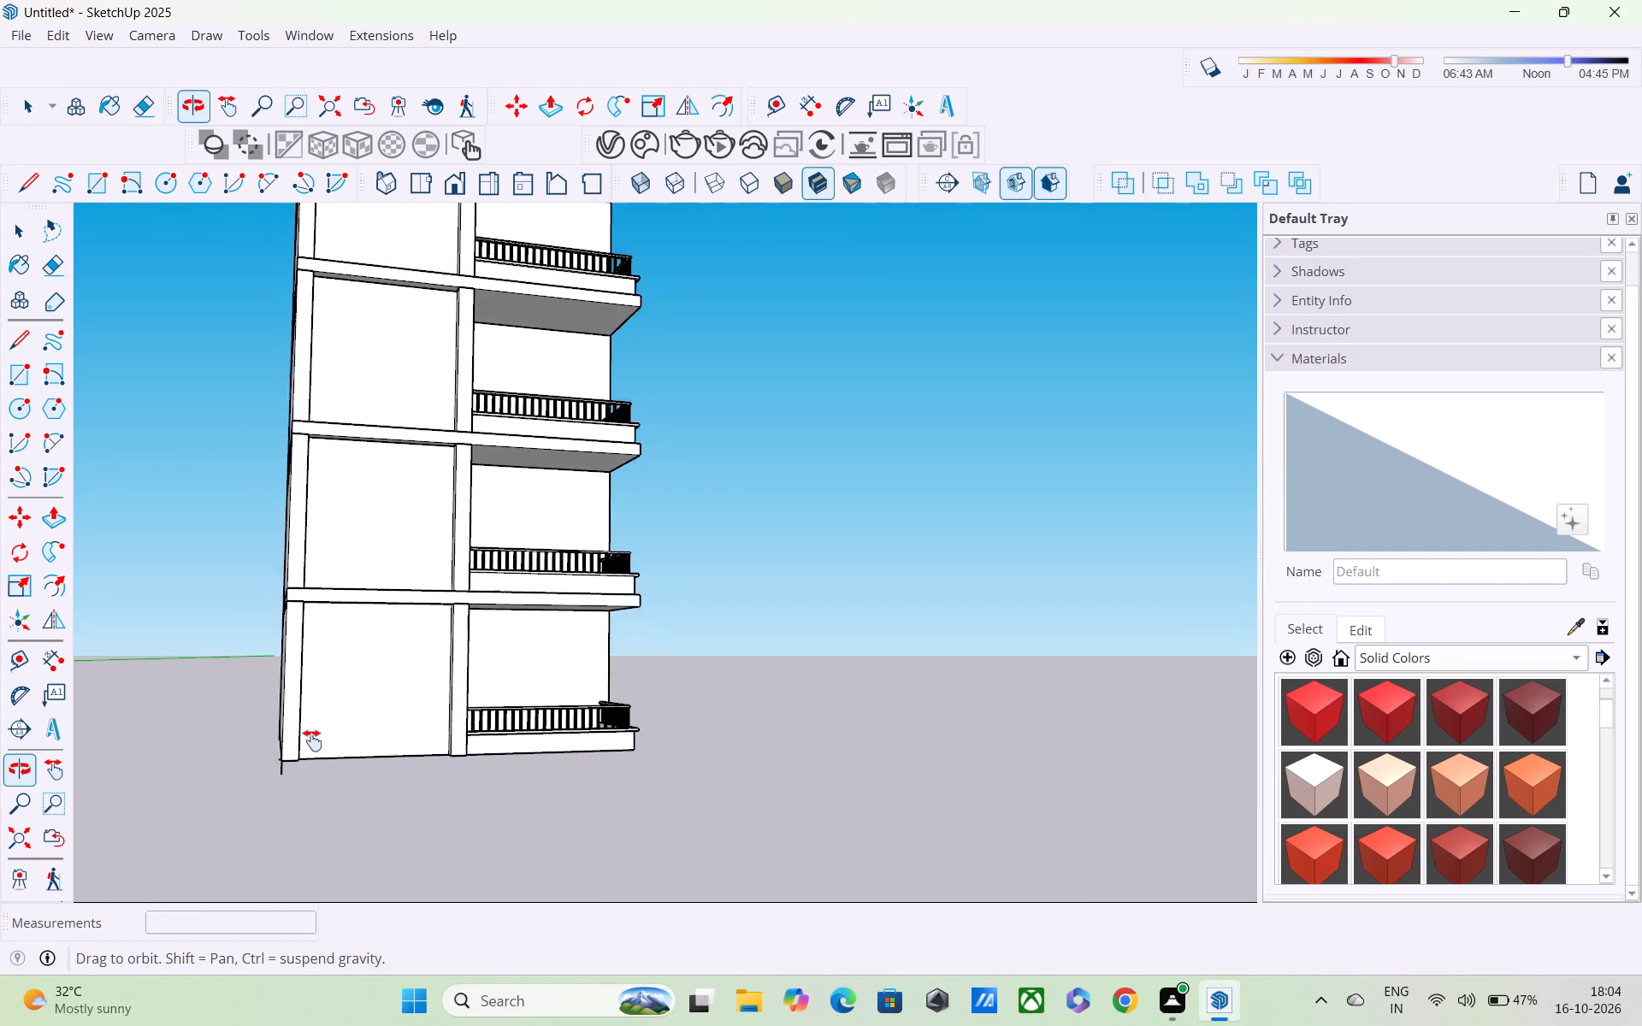
middle_click_drag(312, 740, 276, 703)
scroll(276, 702, "up", 1)
scroll(276, 702, "down", 9)
middle_click_drag(308, 706, 281, 588)
scroll(286, 603, "down", 5)
middle_click_drag(304, 628, 364, 716)
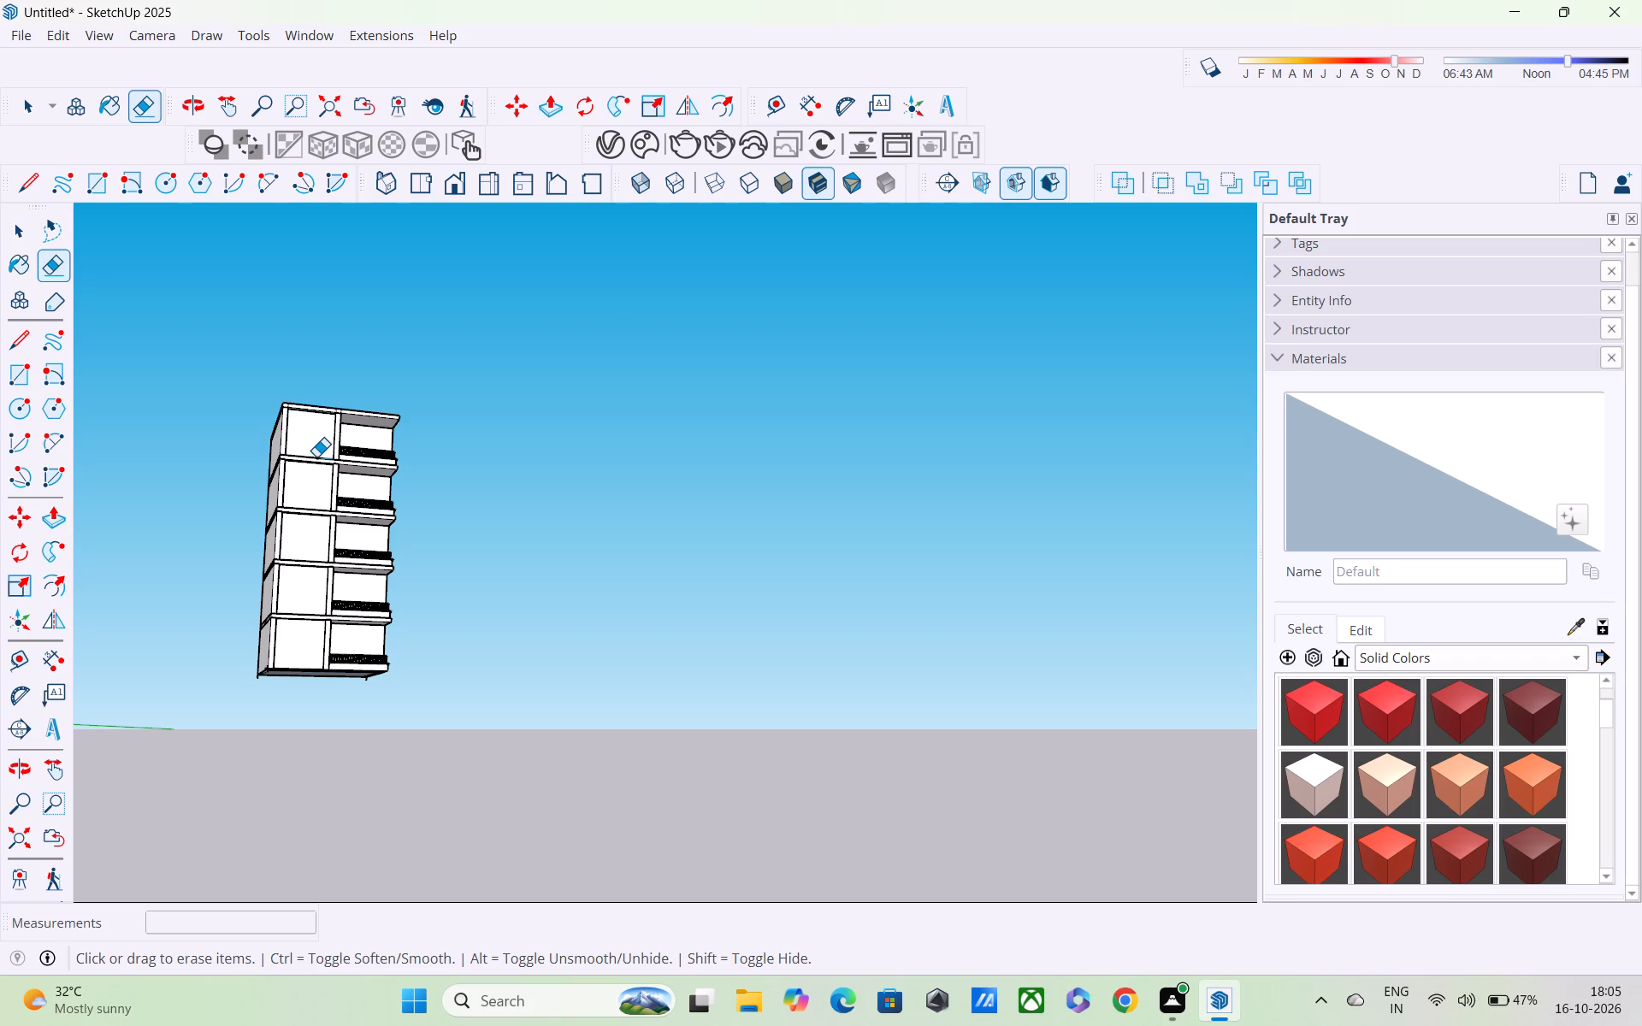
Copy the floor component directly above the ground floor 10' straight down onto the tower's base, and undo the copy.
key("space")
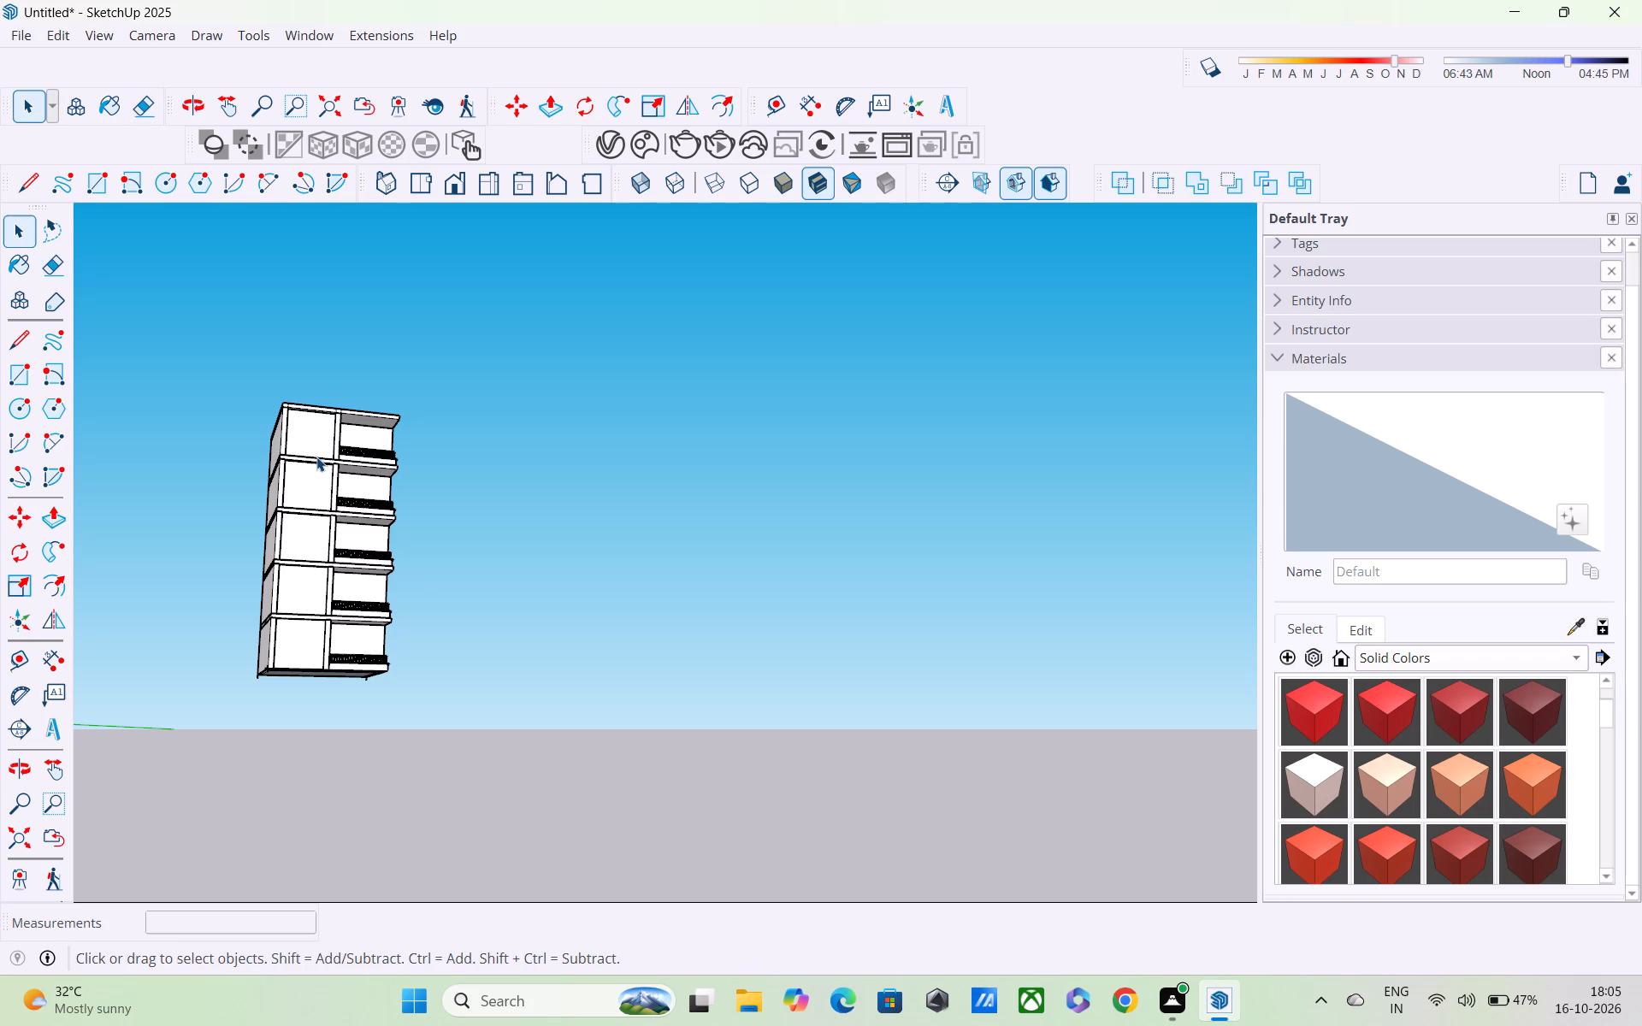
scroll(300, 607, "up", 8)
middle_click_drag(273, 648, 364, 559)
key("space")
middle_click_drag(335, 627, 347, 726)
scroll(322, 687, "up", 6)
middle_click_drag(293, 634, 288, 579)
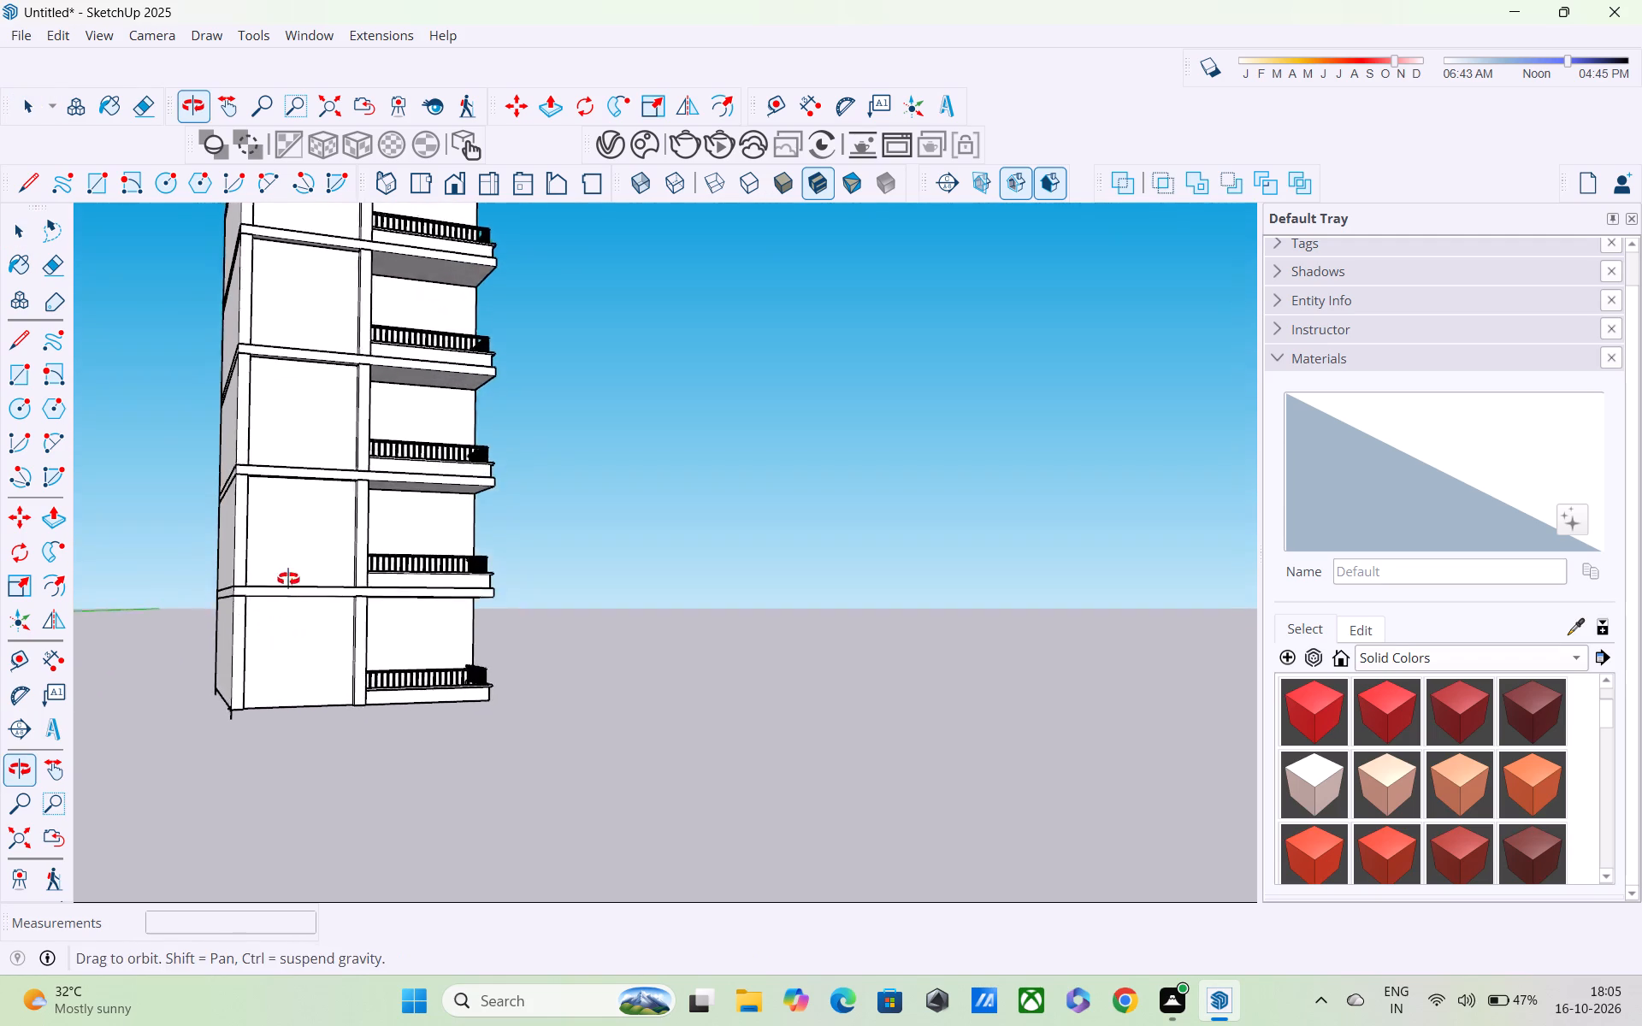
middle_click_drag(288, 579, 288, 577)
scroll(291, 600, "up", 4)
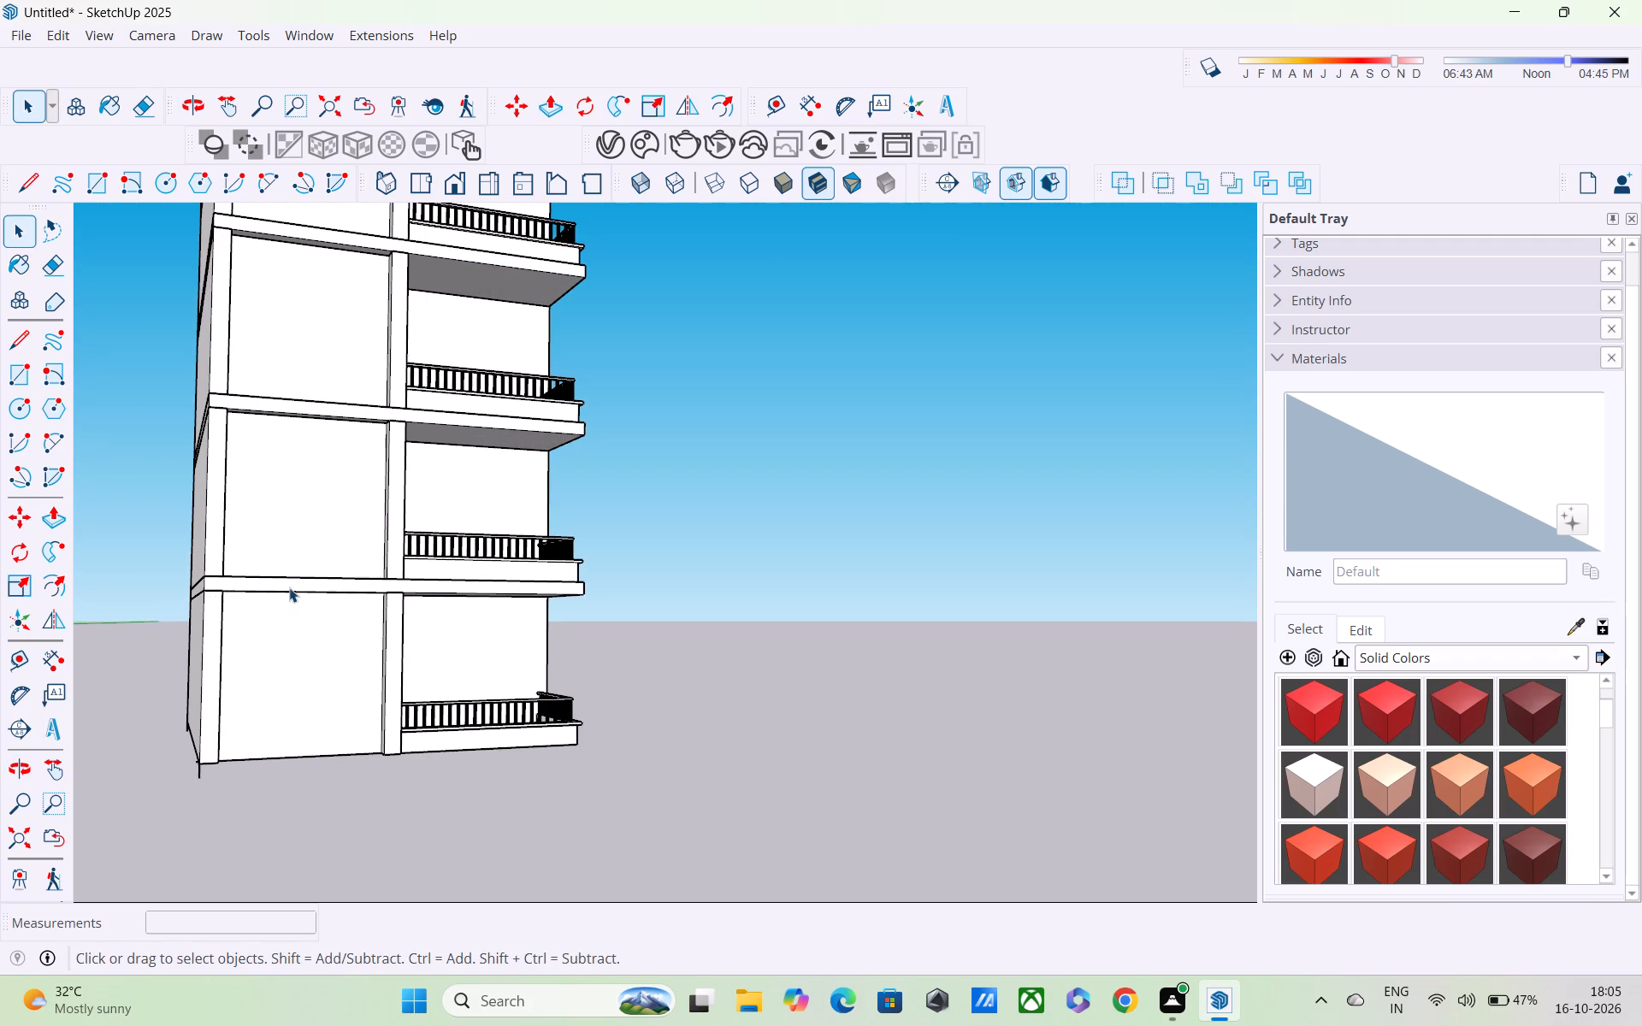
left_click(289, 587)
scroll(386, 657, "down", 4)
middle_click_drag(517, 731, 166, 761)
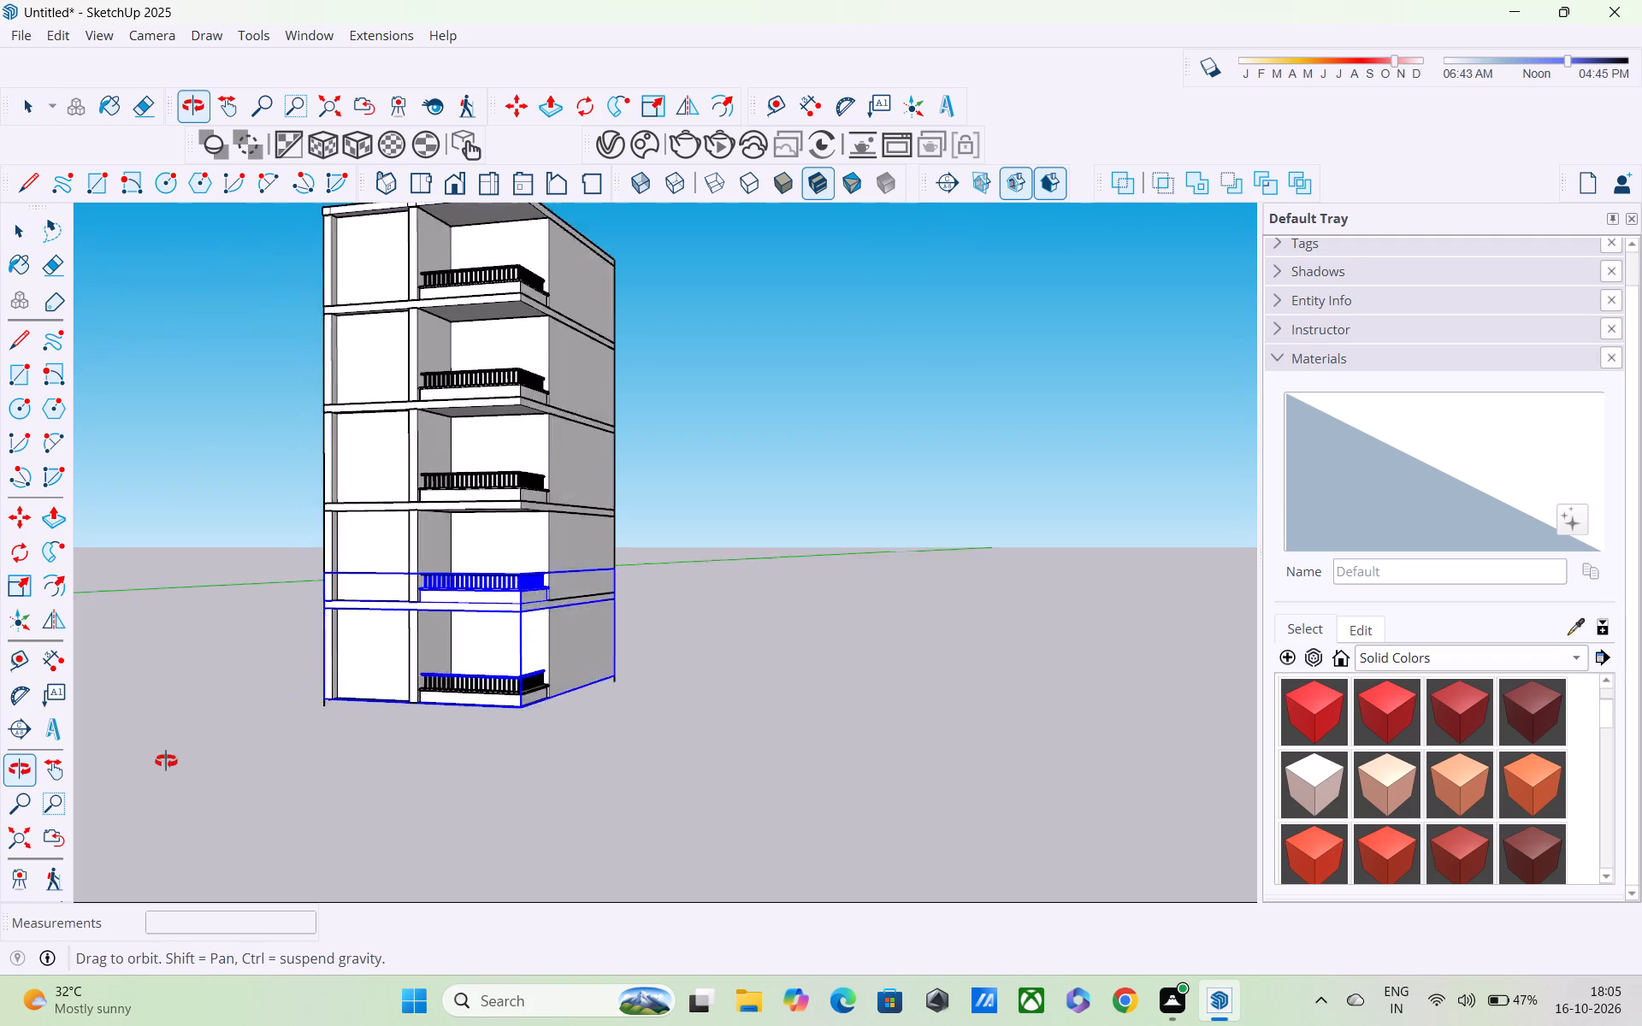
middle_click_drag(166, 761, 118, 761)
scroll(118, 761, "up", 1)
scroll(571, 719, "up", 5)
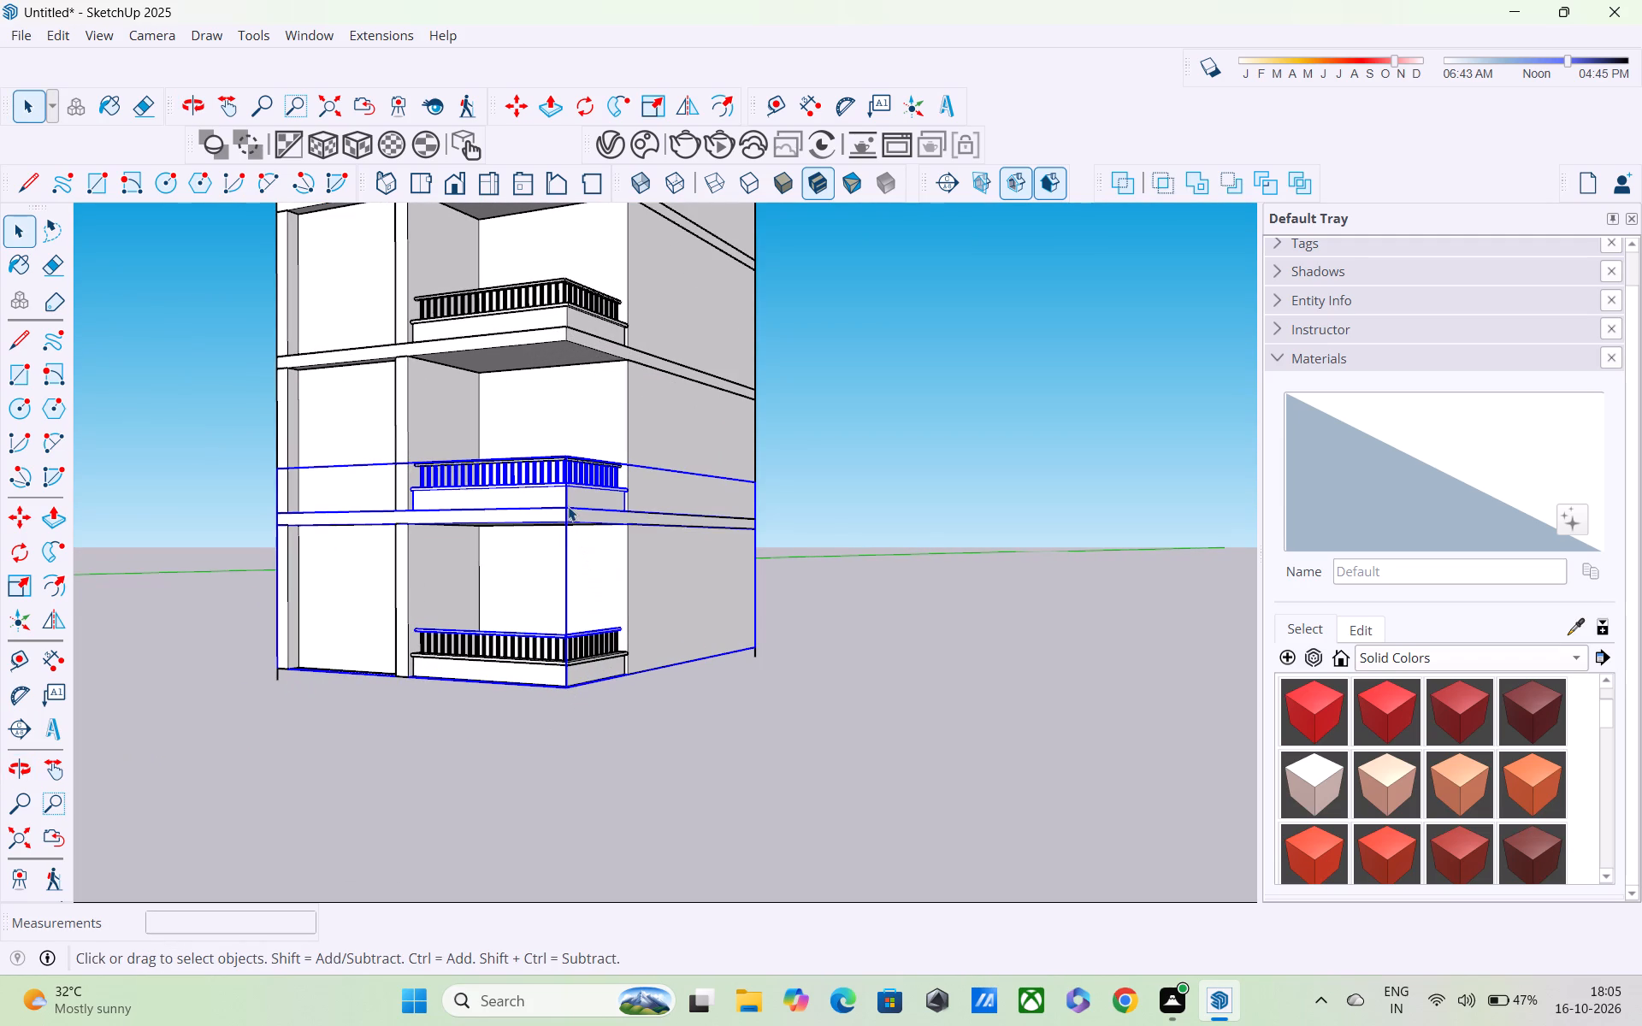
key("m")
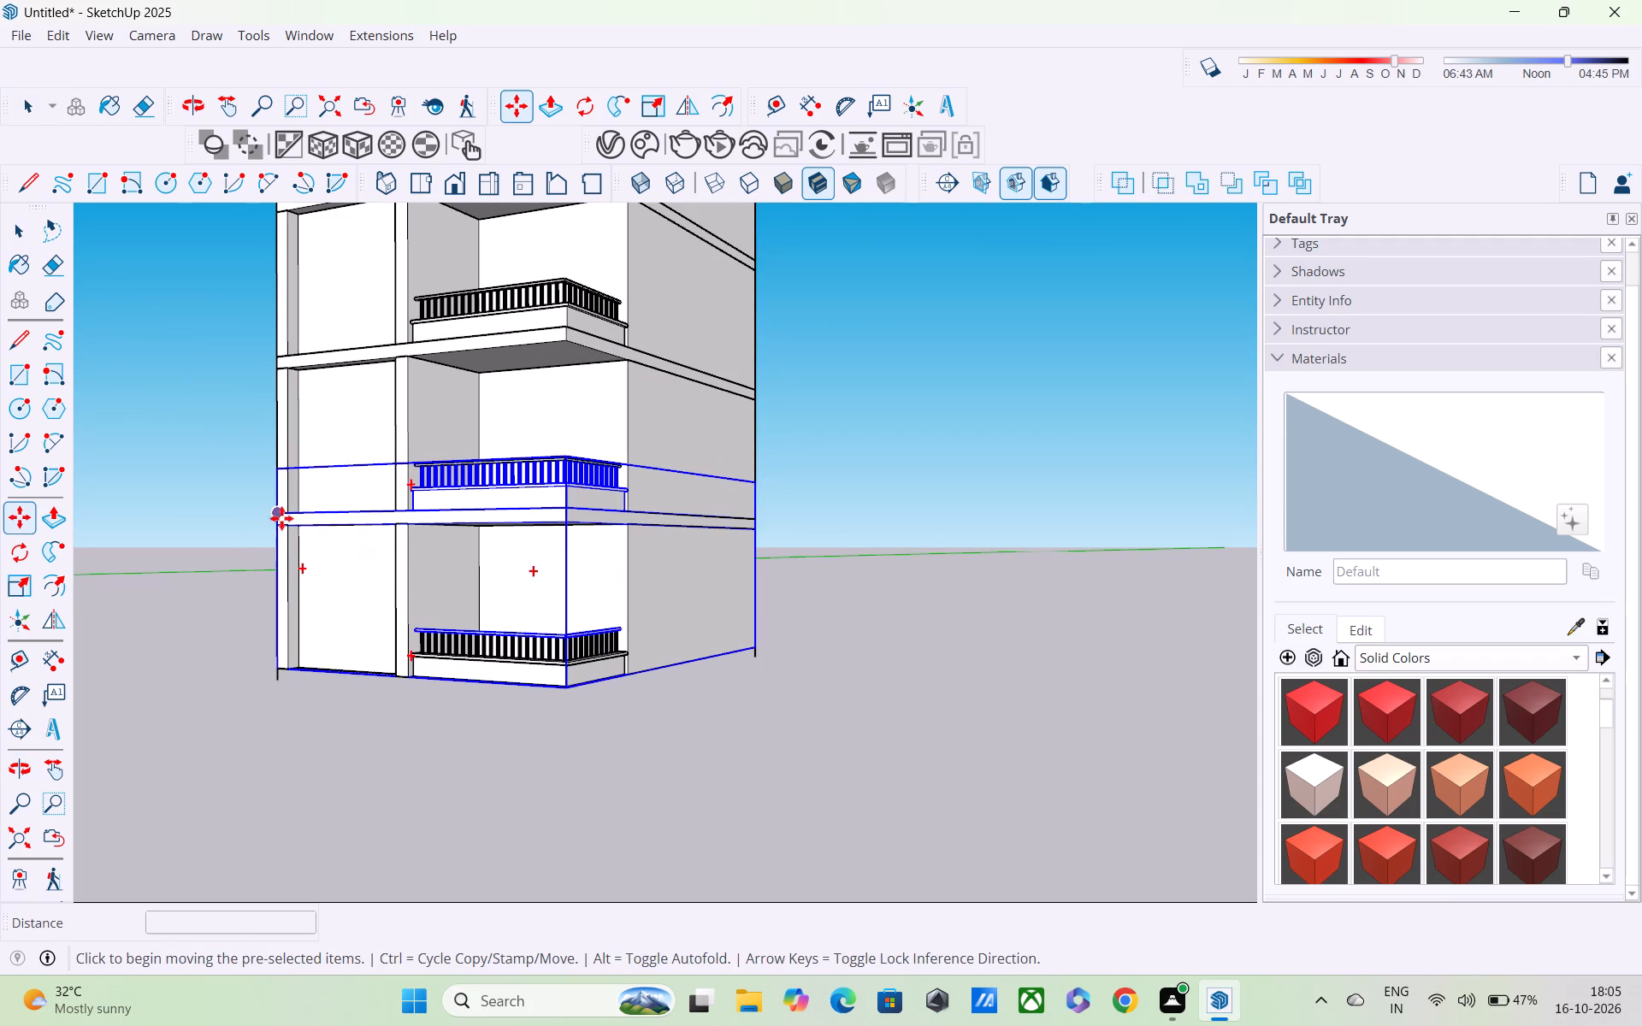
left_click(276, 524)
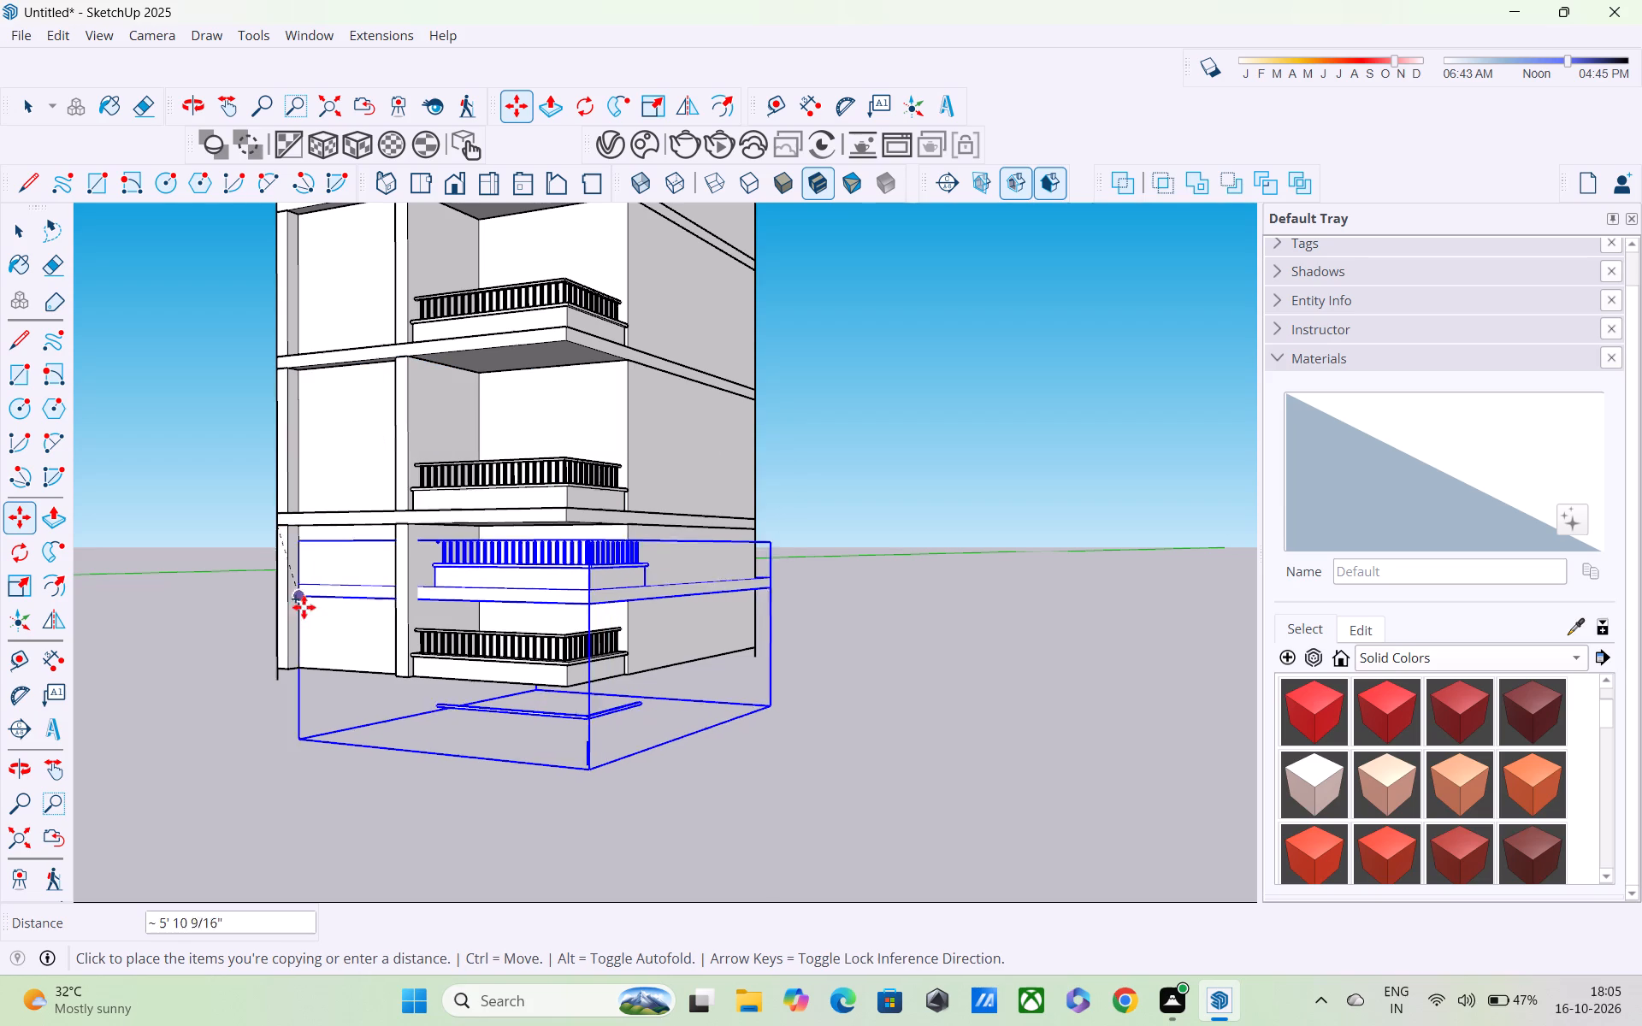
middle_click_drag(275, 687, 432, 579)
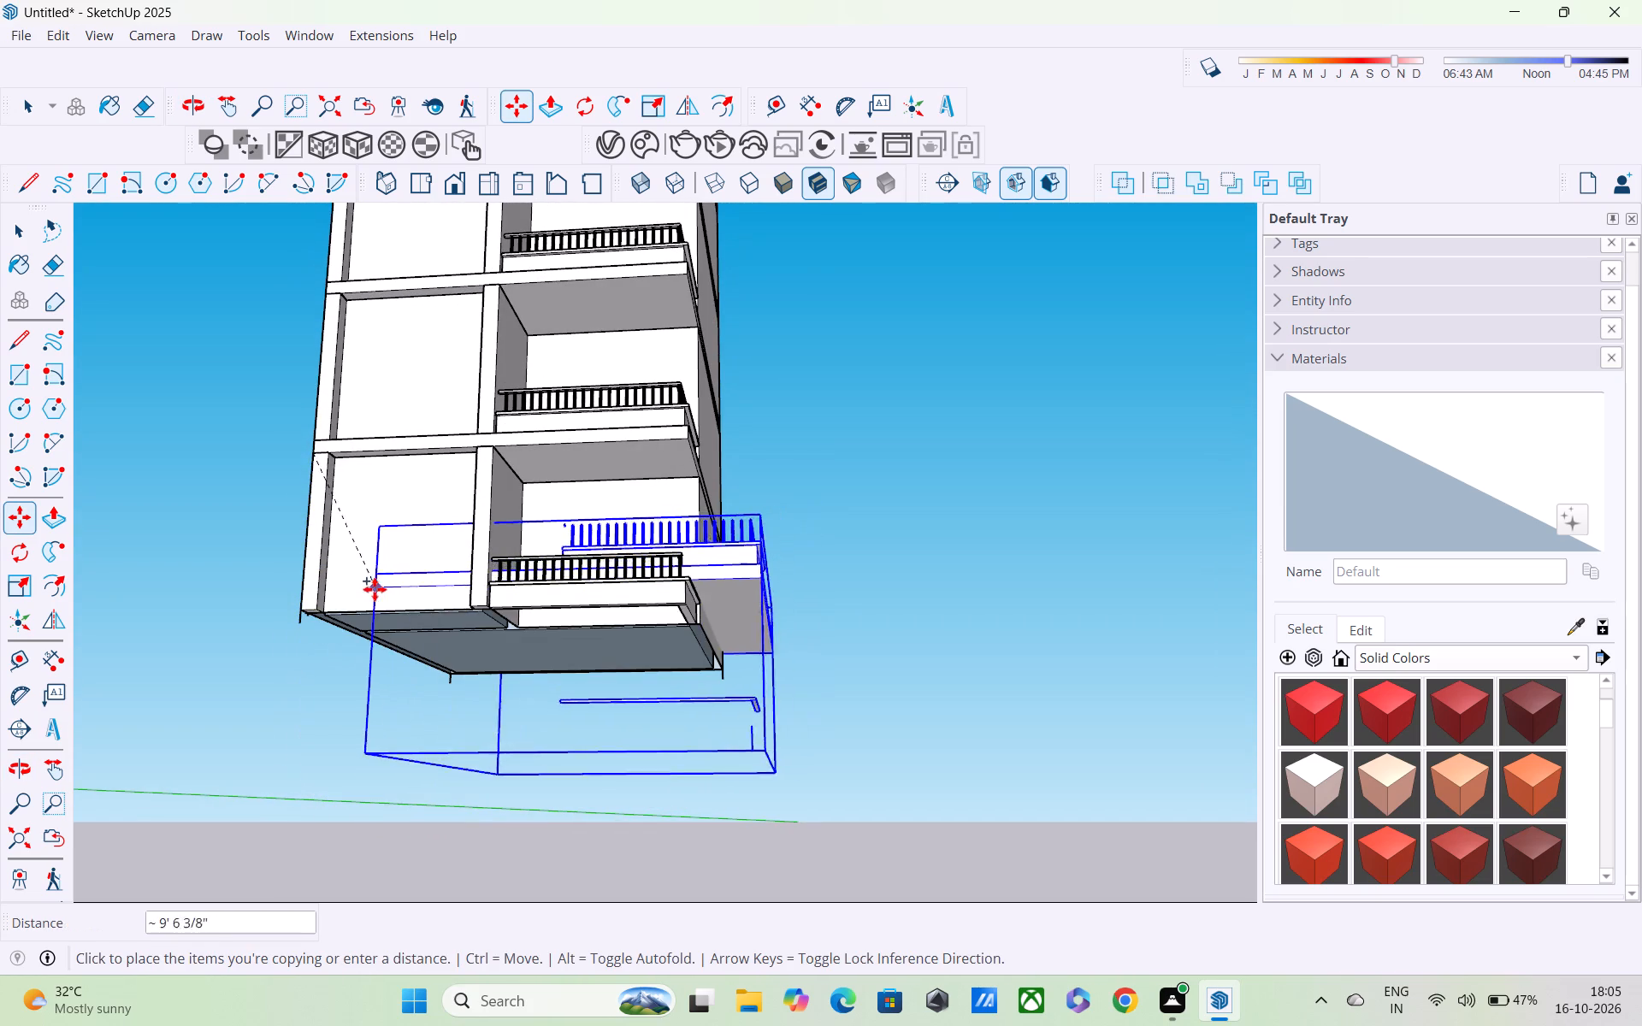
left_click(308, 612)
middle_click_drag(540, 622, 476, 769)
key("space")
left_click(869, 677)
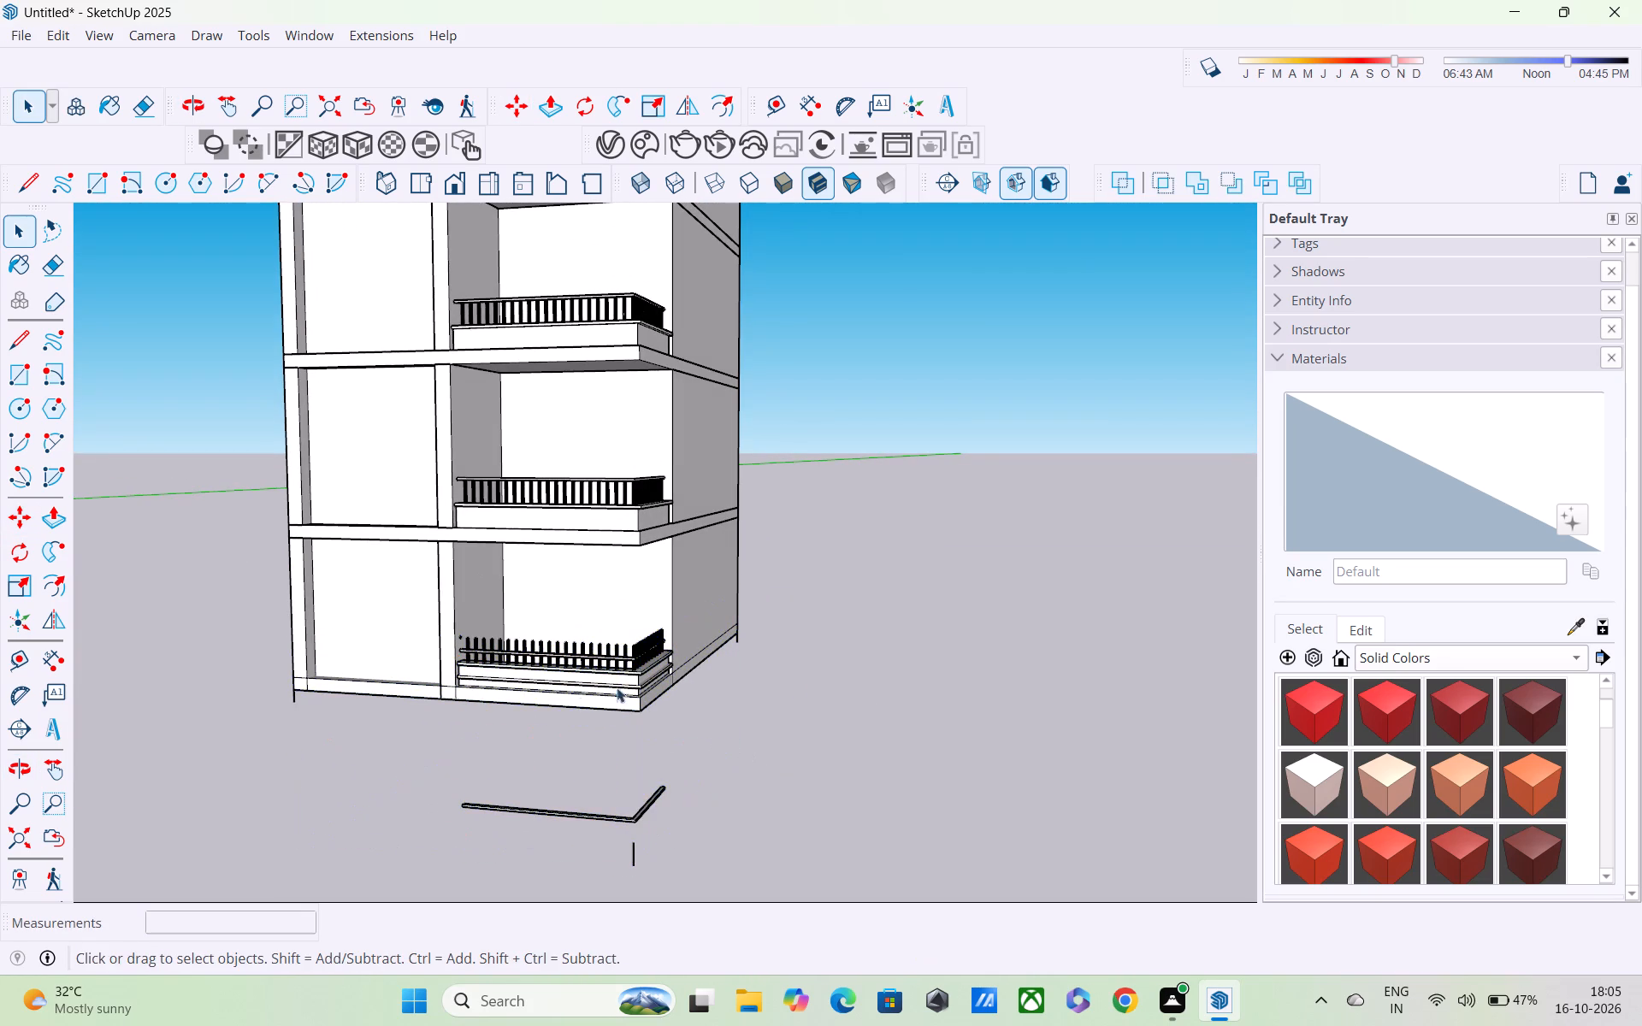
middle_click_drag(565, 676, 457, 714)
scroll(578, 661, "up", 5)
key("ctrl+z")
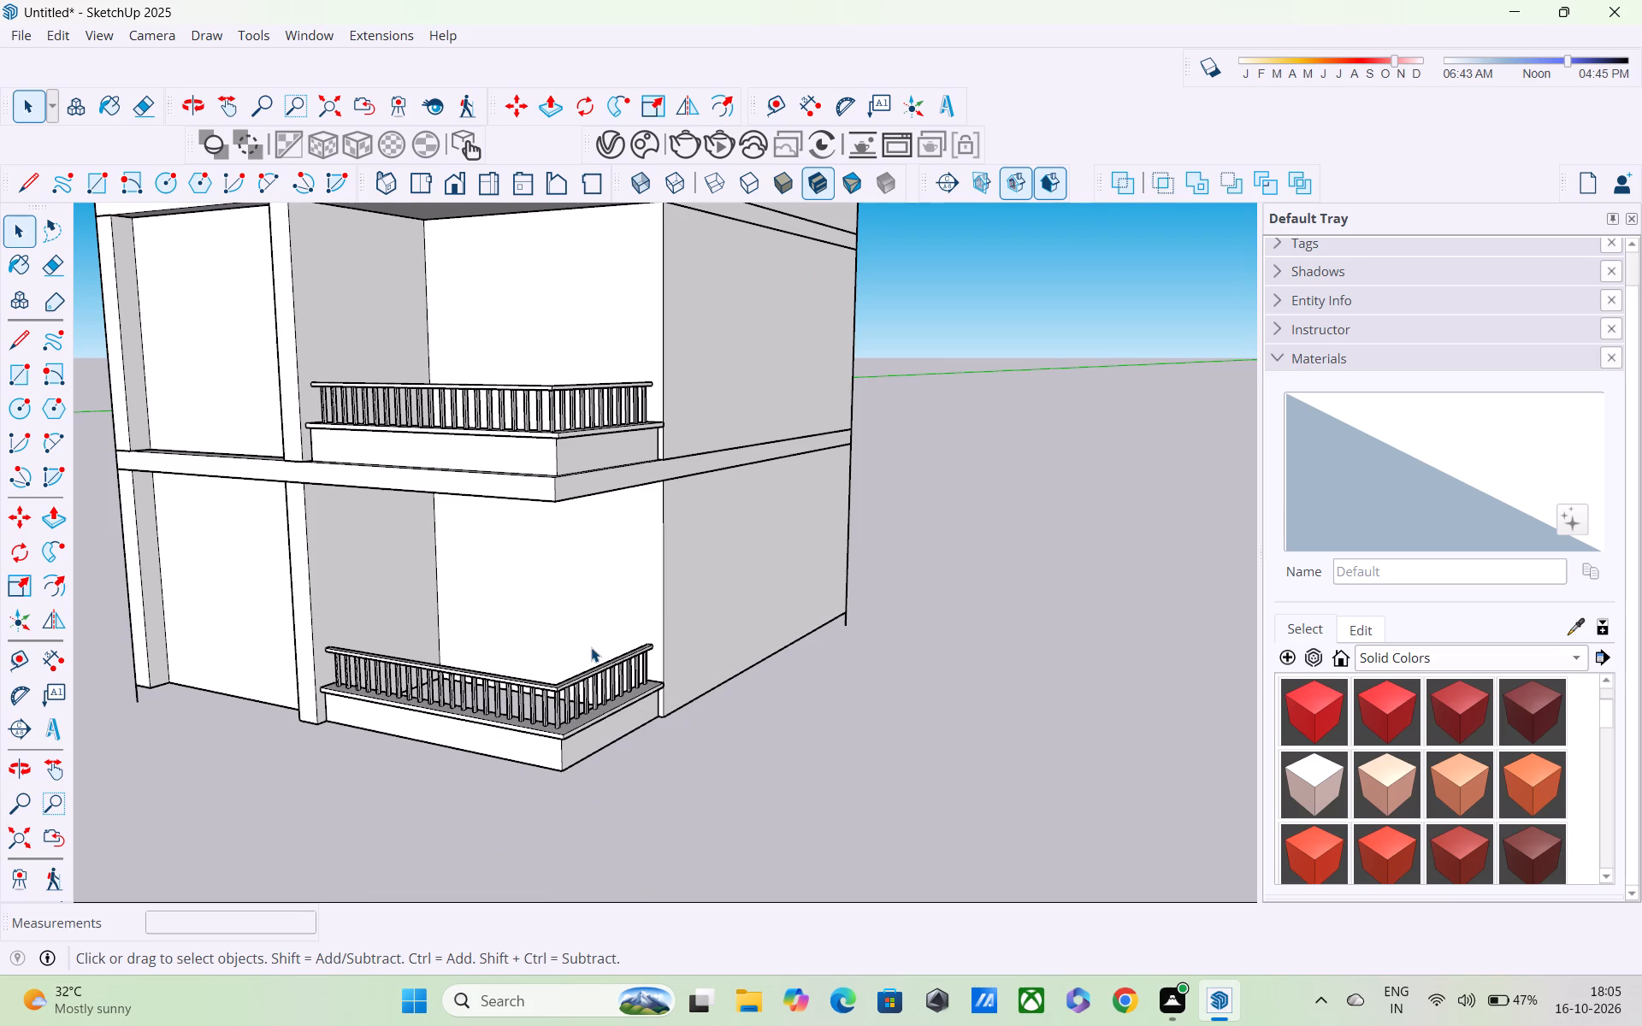
Undo the base outline deletions and the ground-floor balcony's placement, and leave the component's editing mode.
key("space")
key("ctrl+z")
key("ctrl+z")
key("ctrl+z")
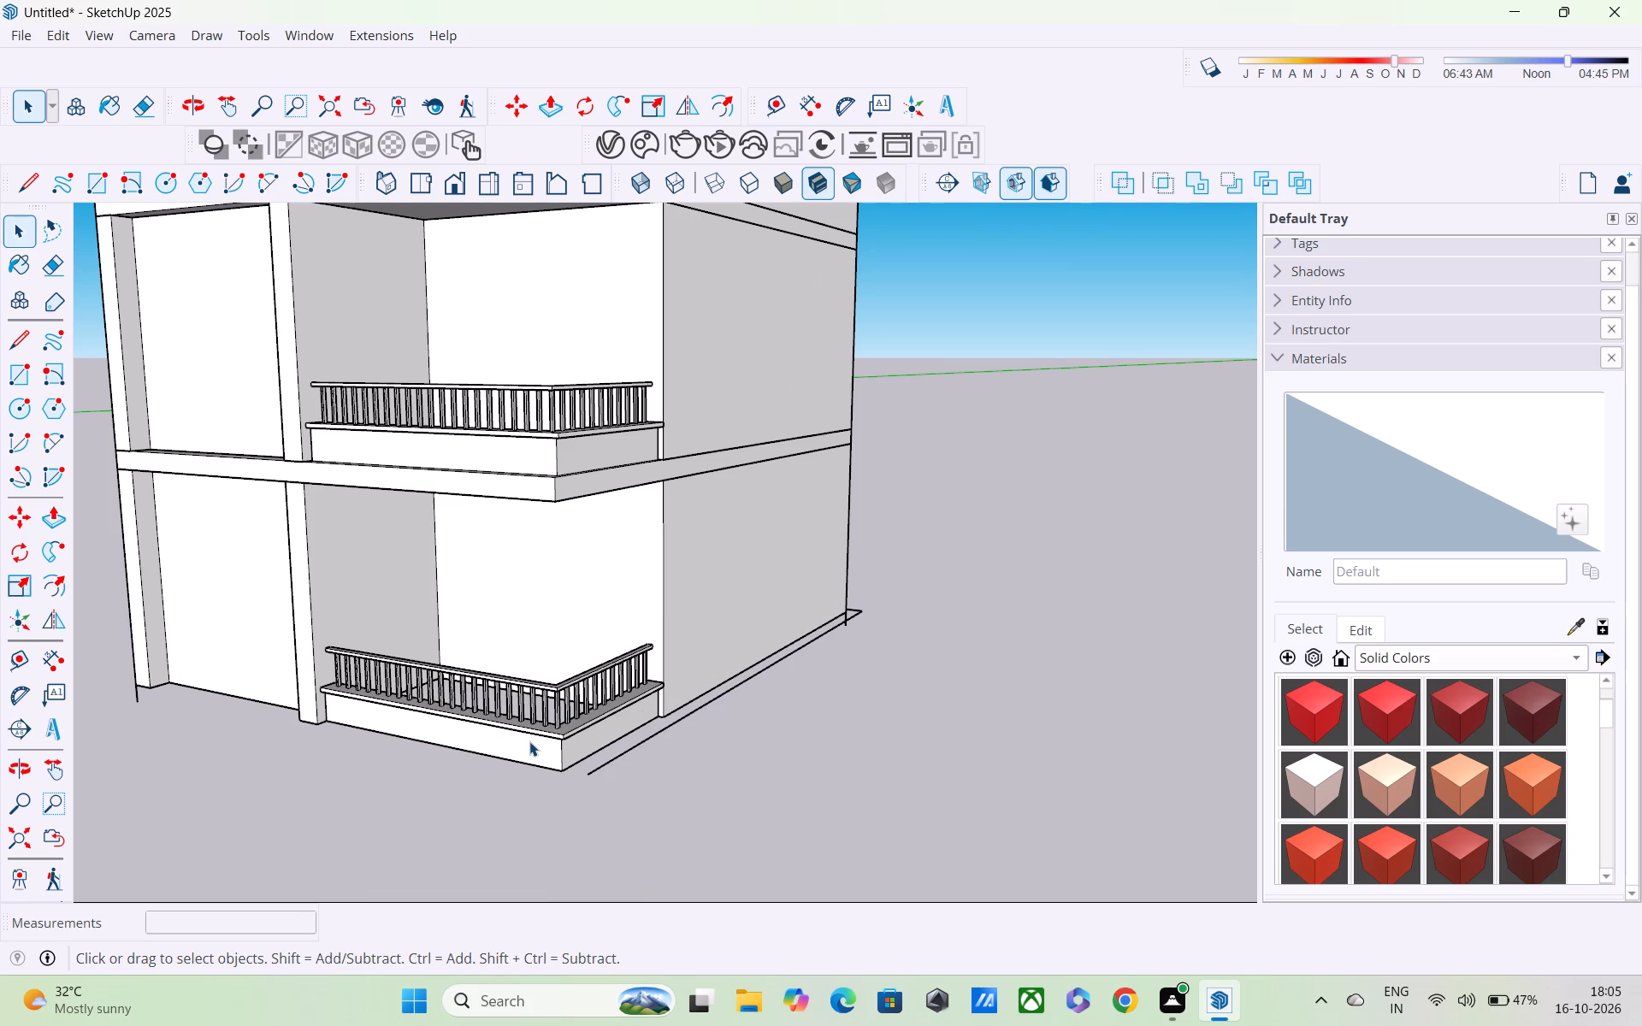
key("ctrl+z")
key("ctrl+z")
key("ctrl+z")
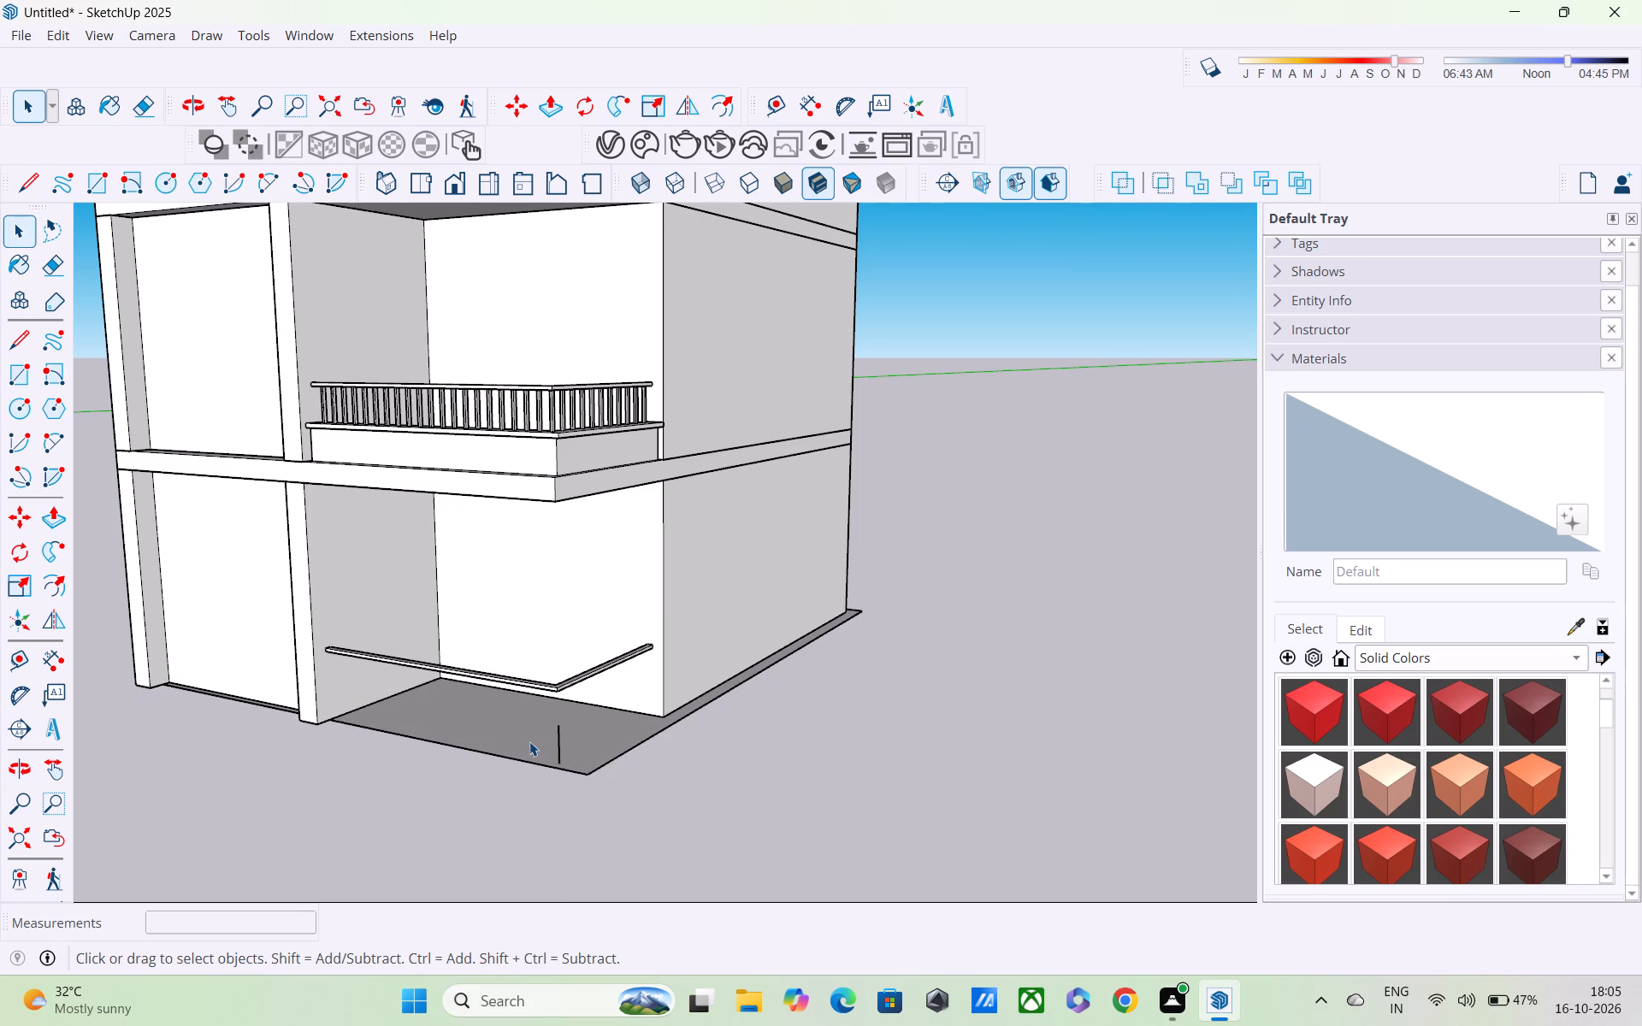
key("ctrl+z")
left_click(869, 608)
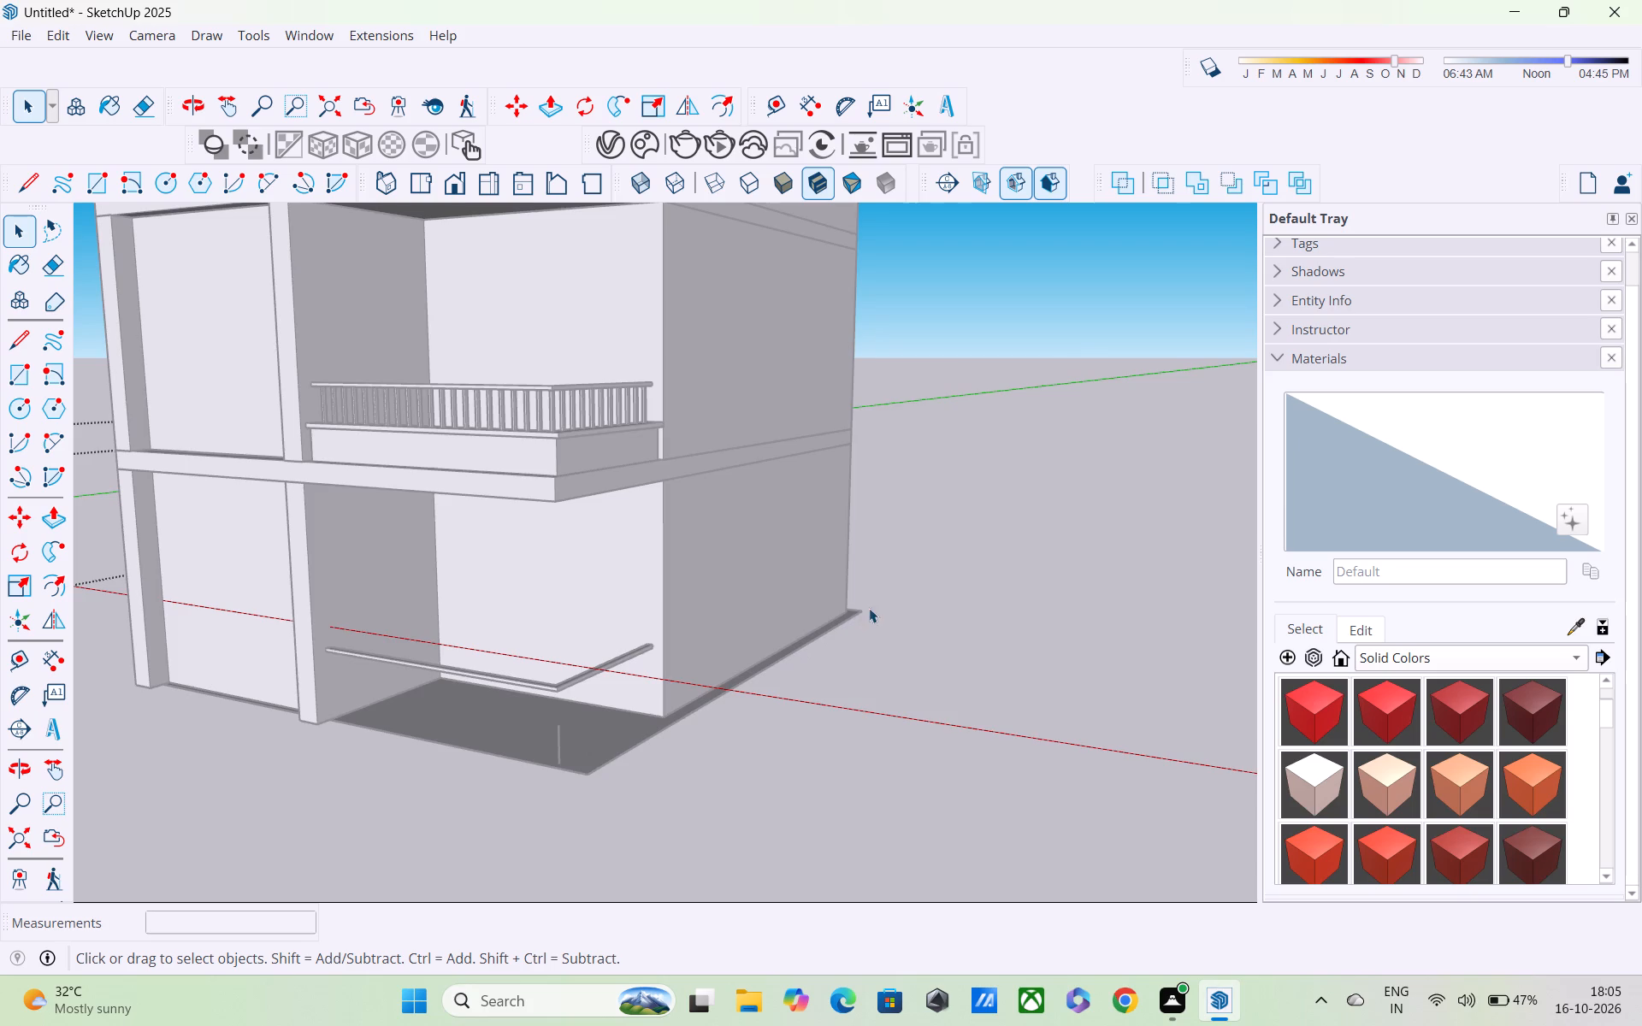
Copy the floor component directly above the ground floor 10' straight down onto the tower's base corner.
left_click(550, 489)
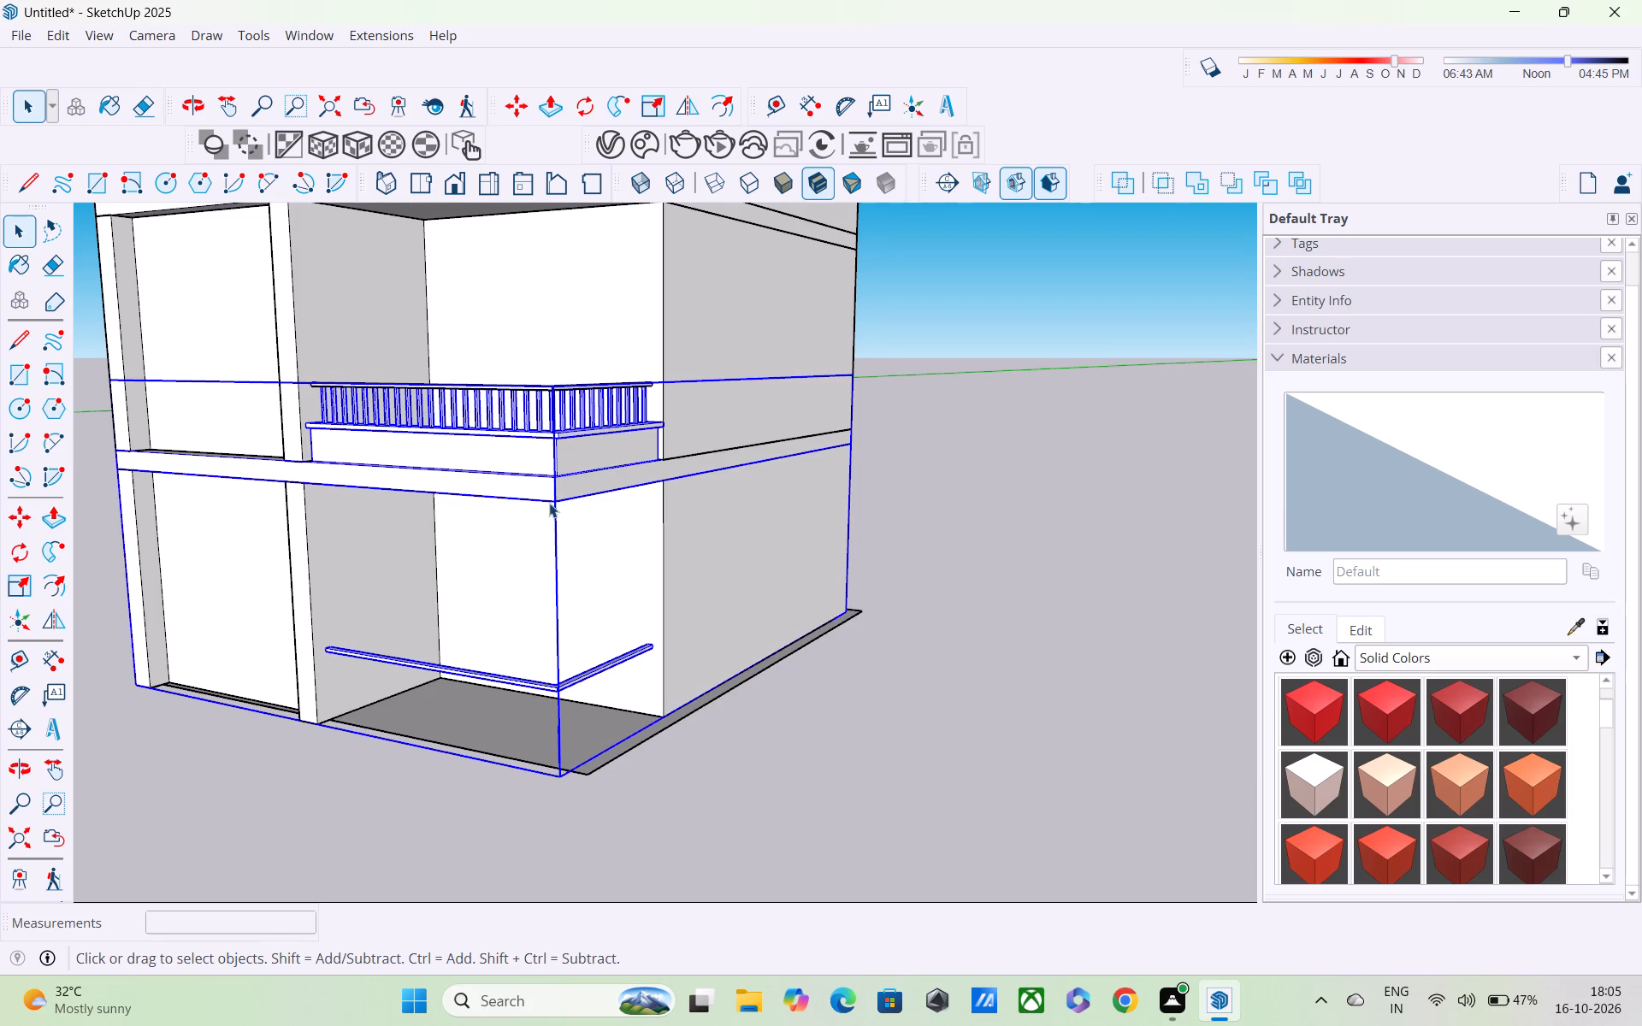
key("m")
middle_click_drag(237, 530, 584, 488, "shift")
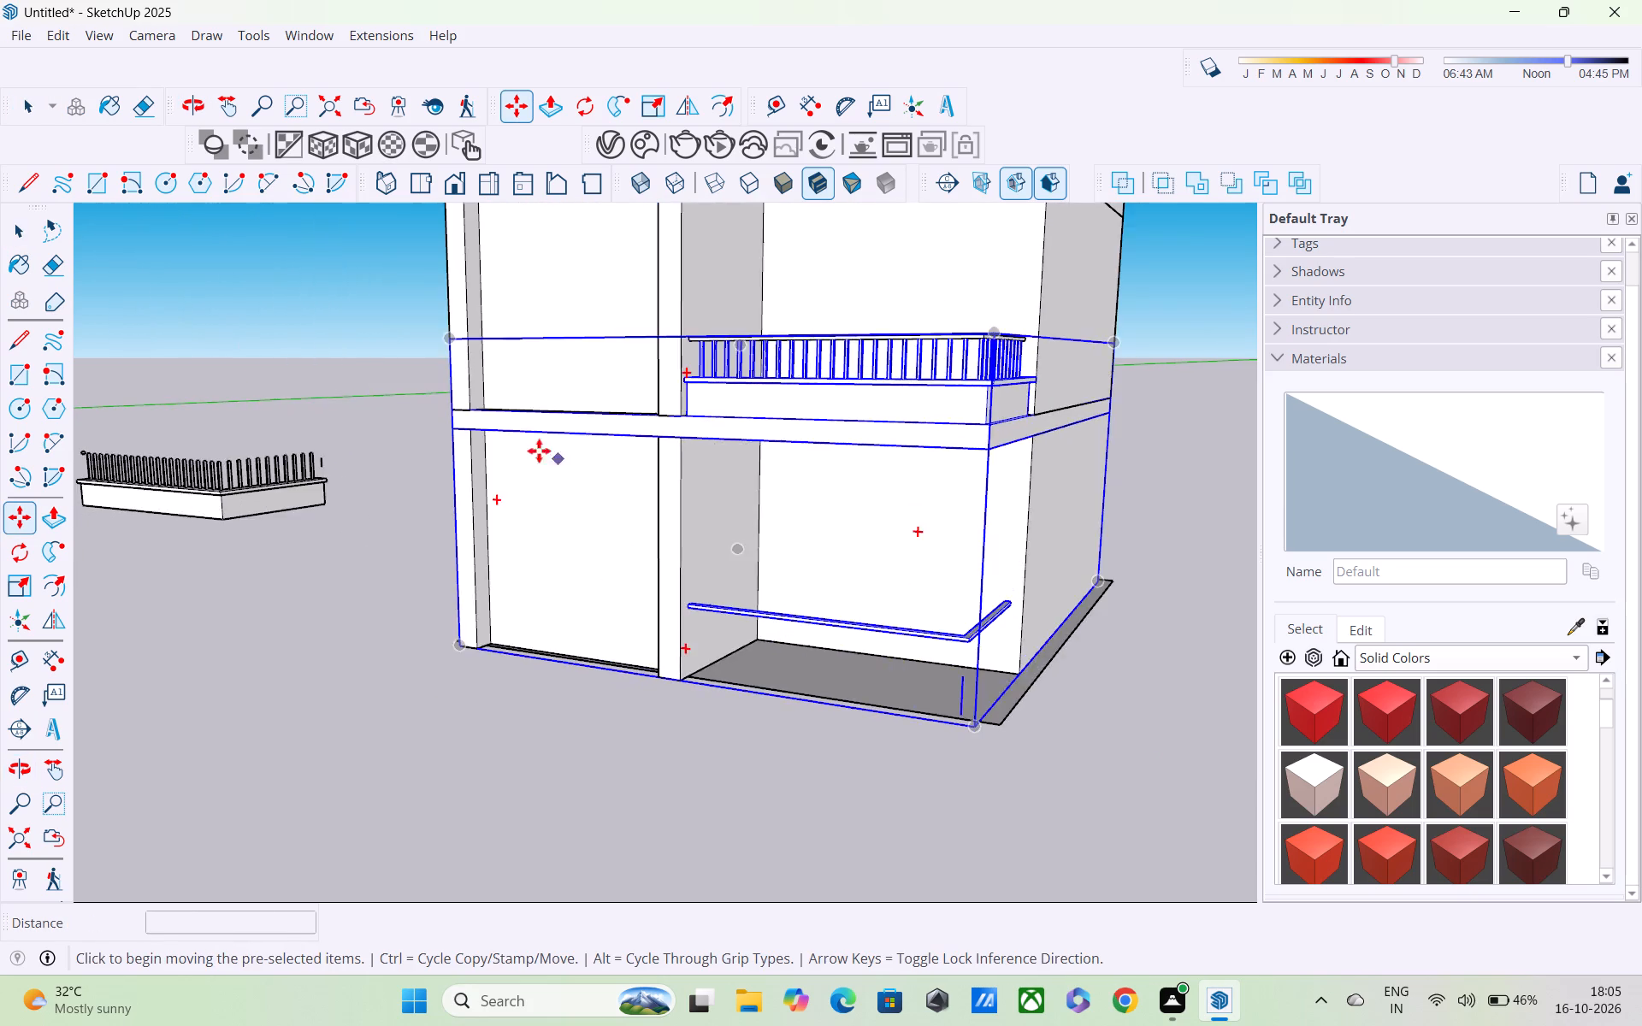
scroll(466, 448, "up", 5)
left_click(444, 416)
scroll(443, 554, "down", 5)
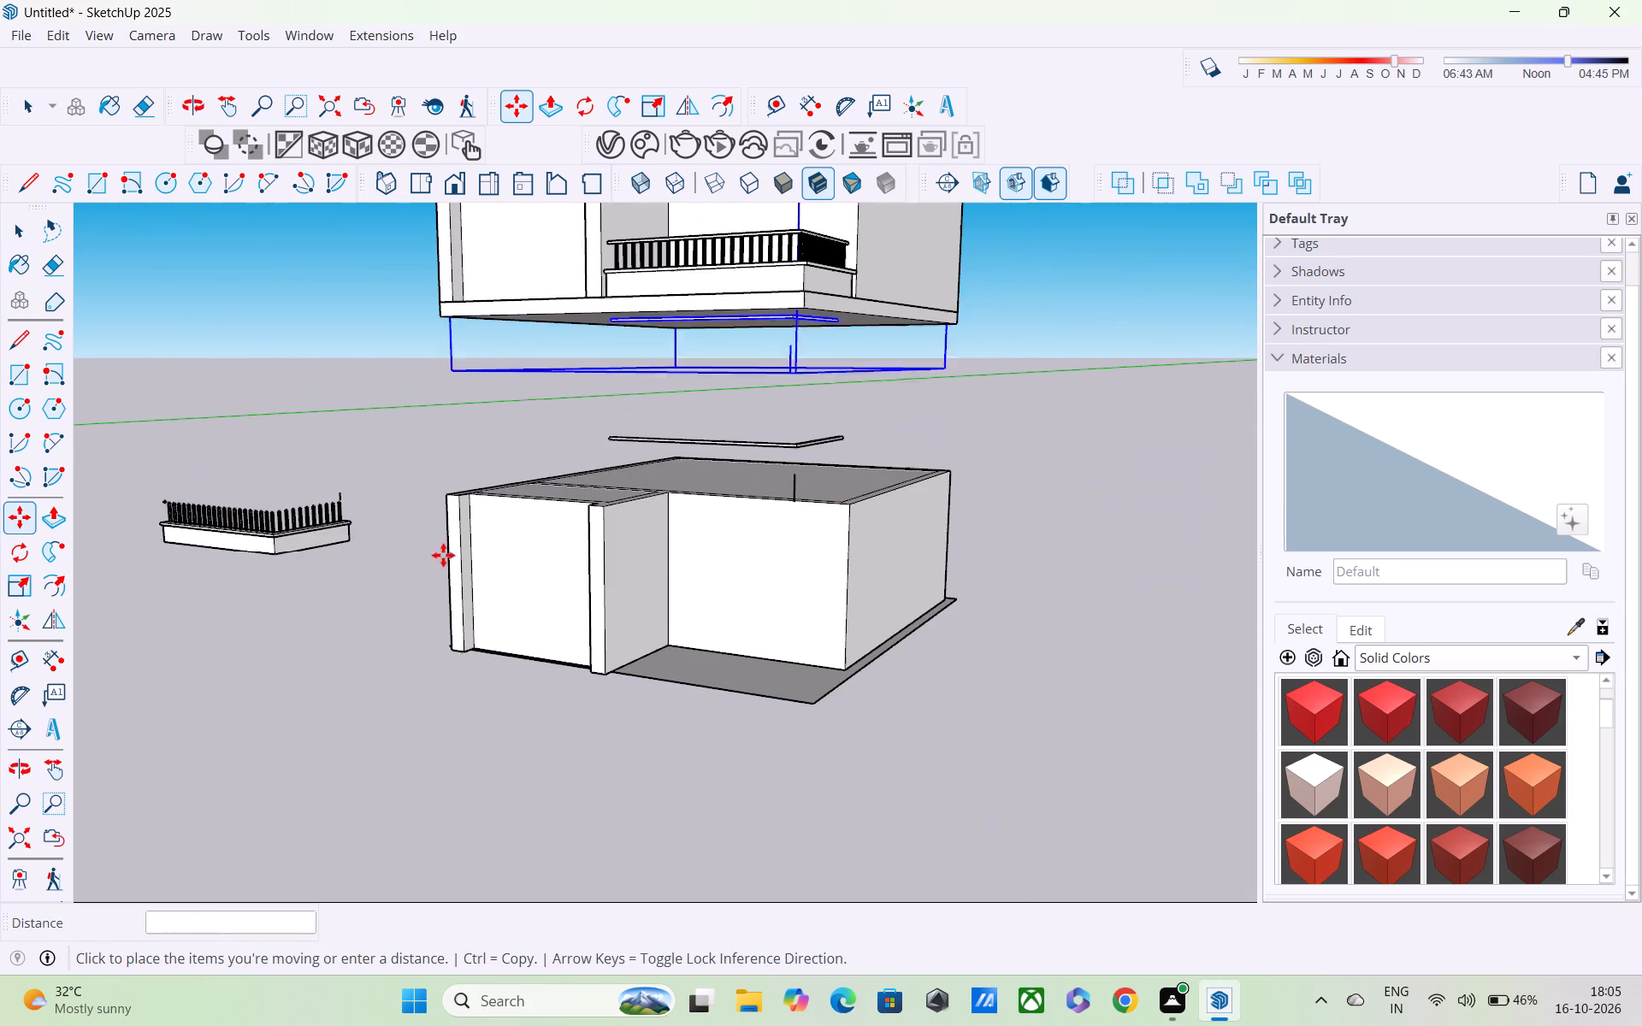
scroll(452, 587, "down", 1)
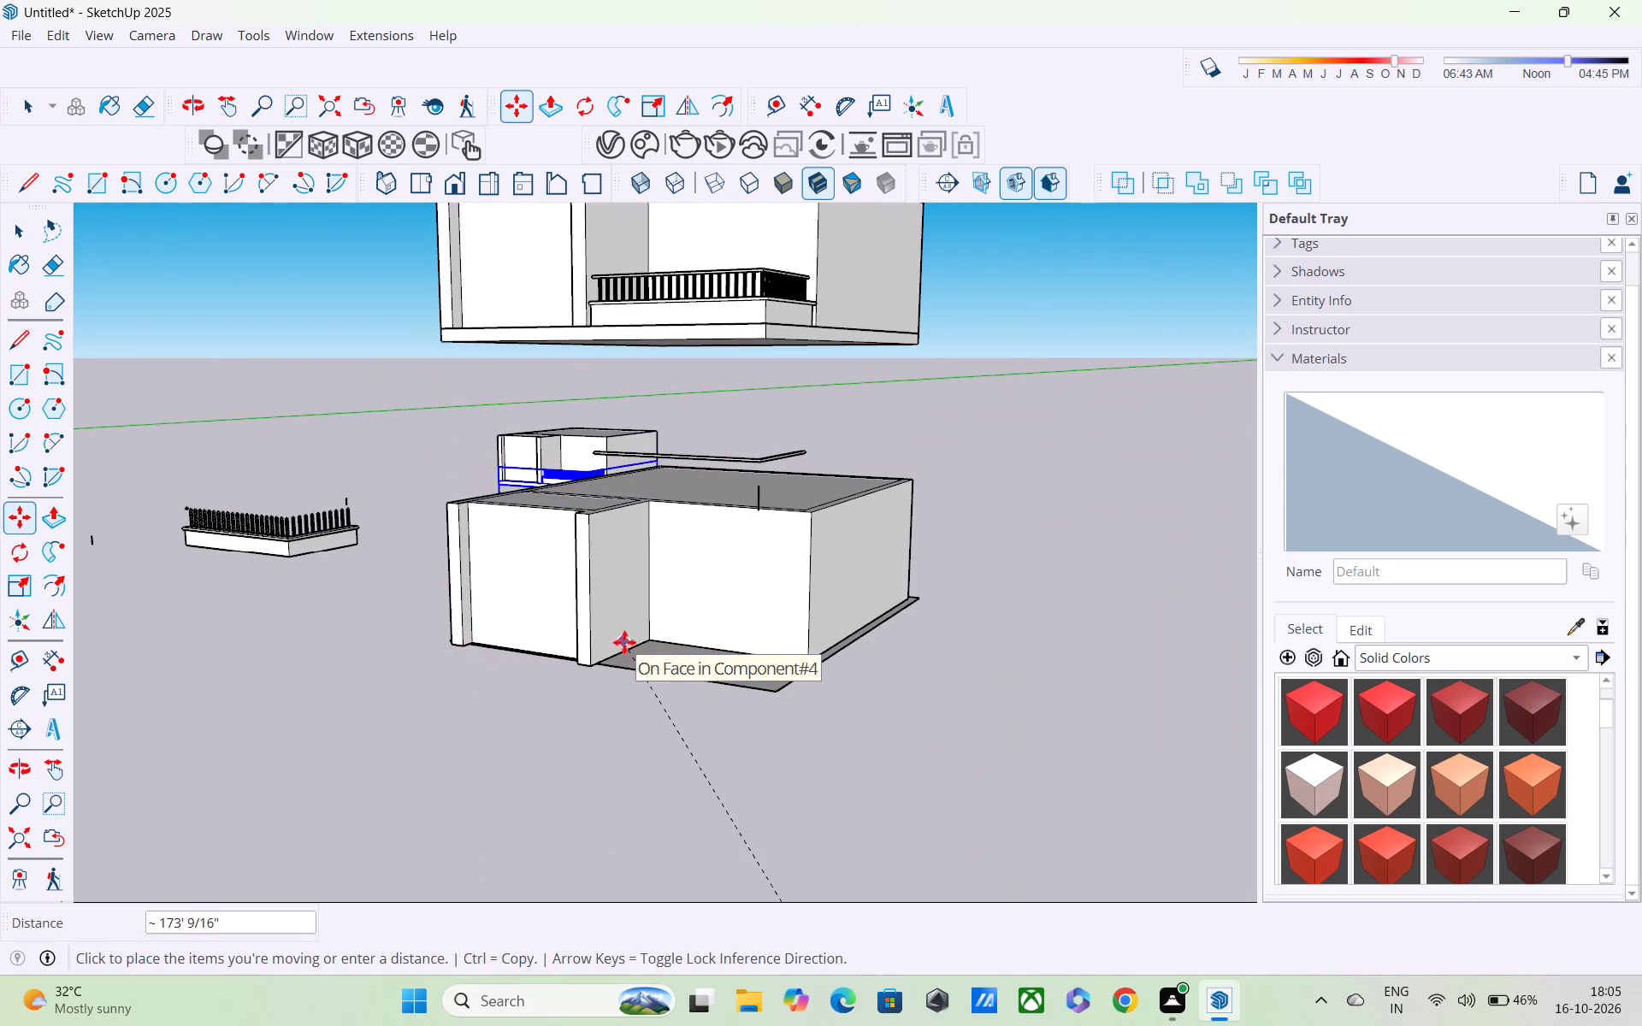
key("Escape")
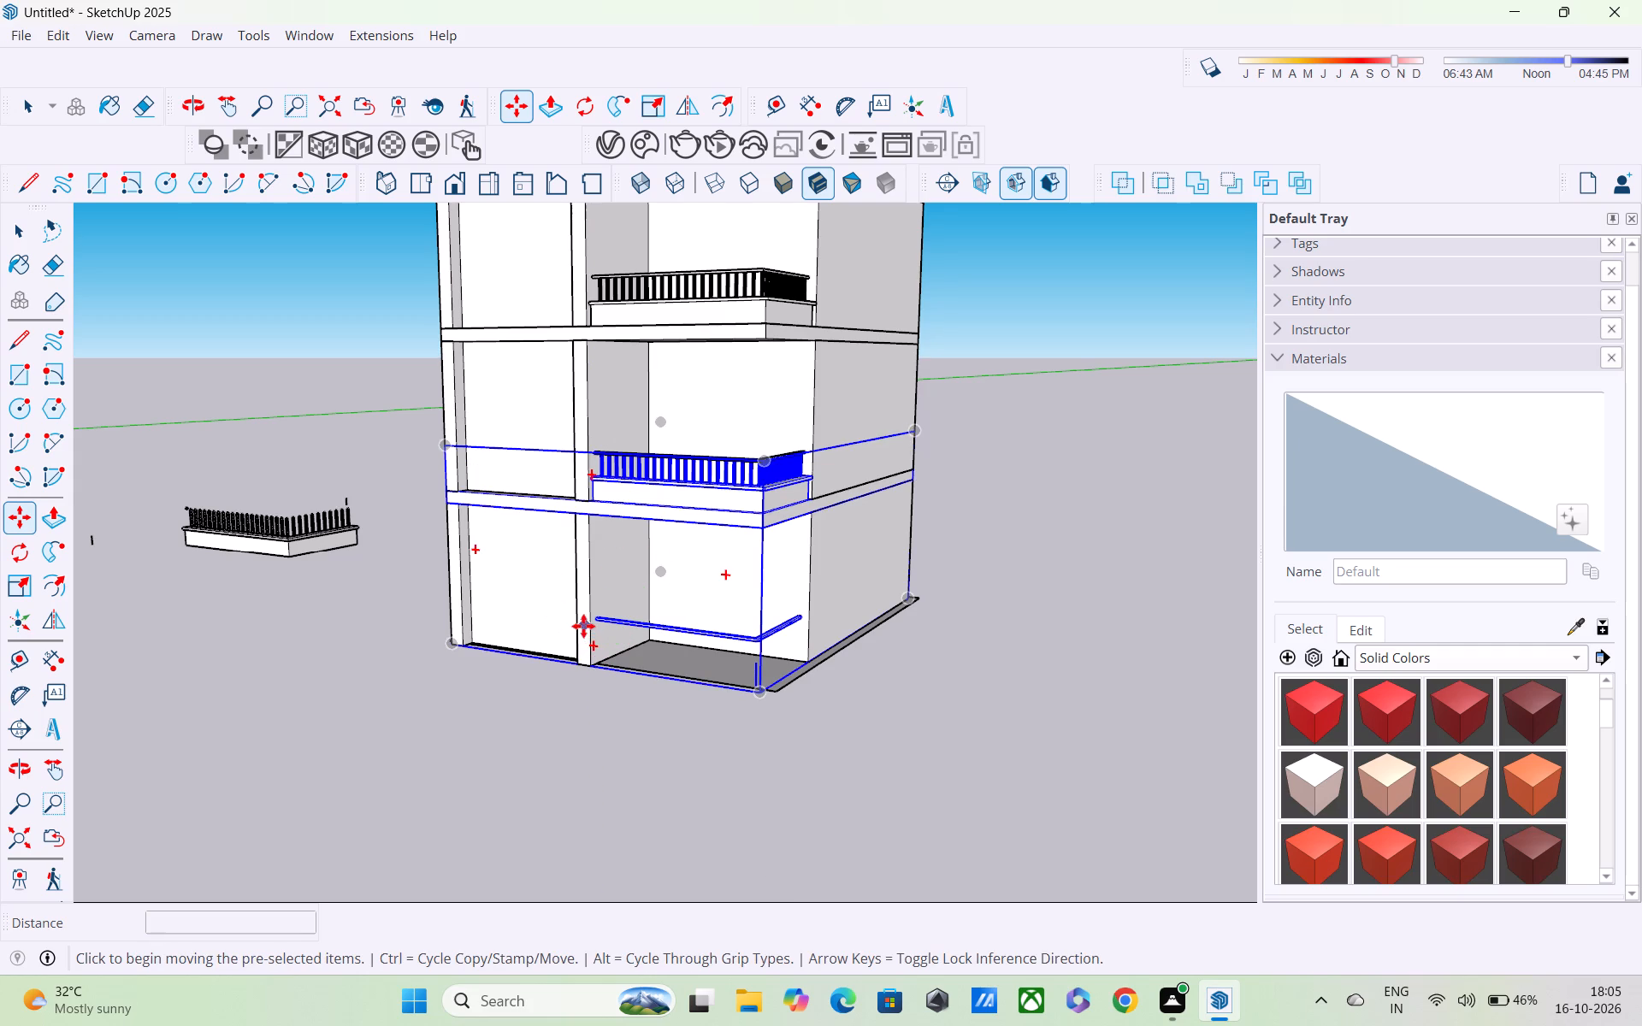
left_click(447, 506)
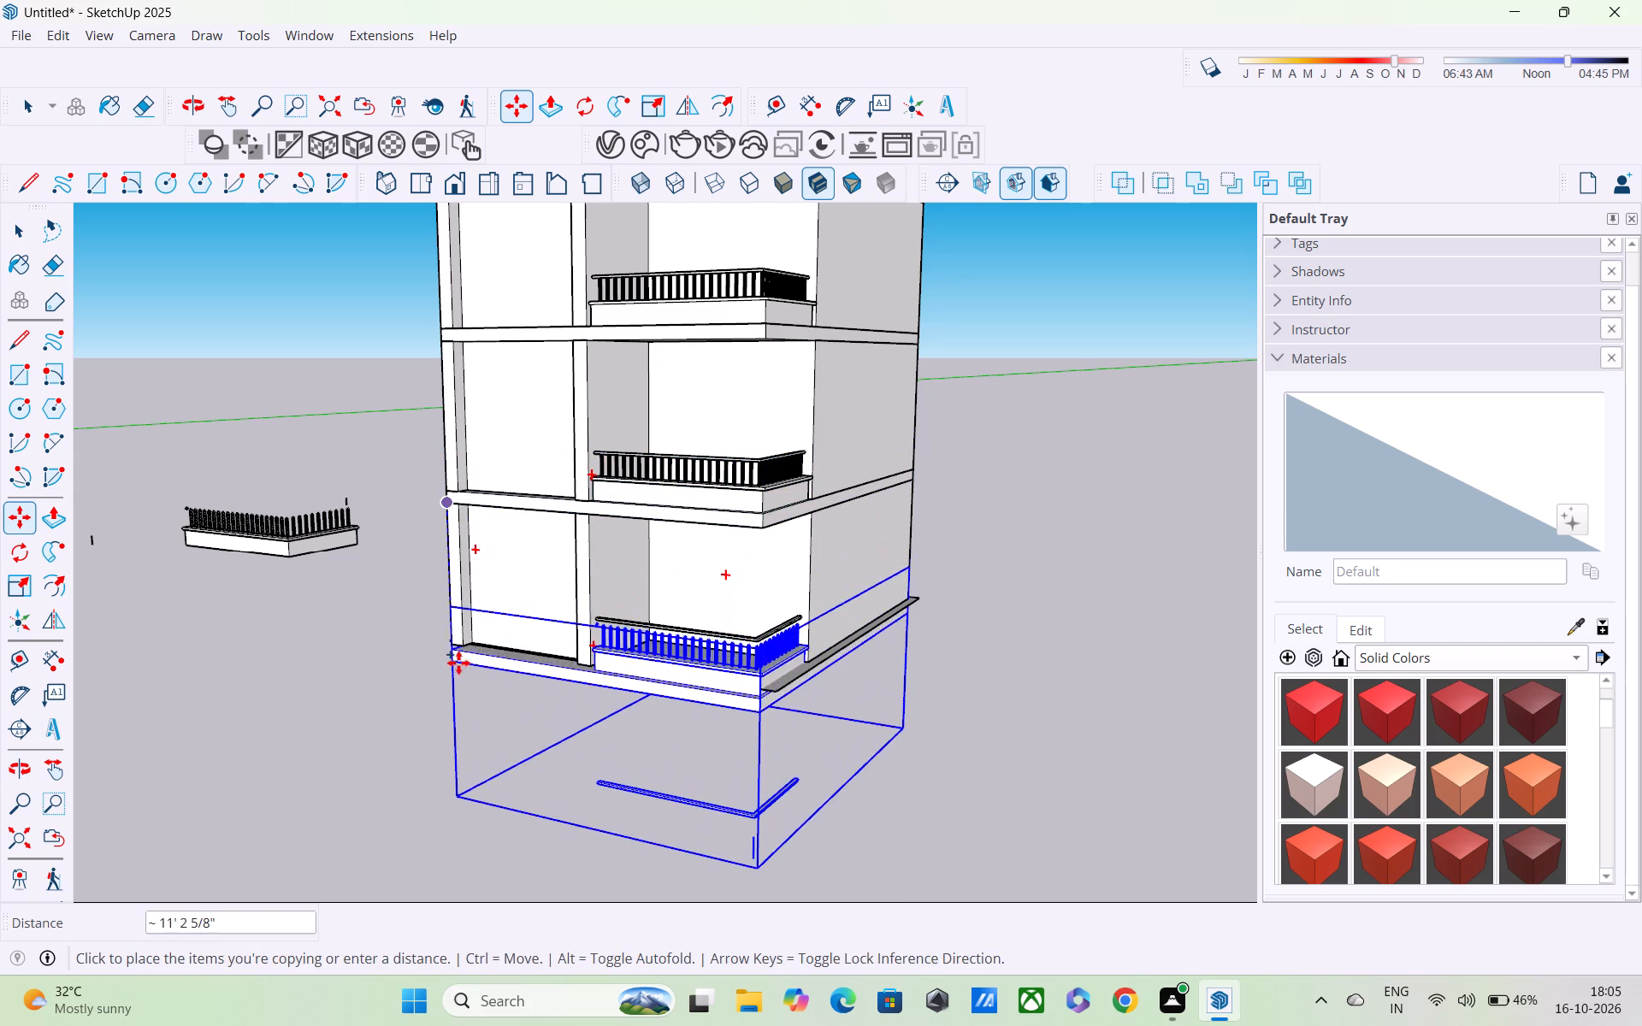
middle_click_drag(449, 646, 426, 551)
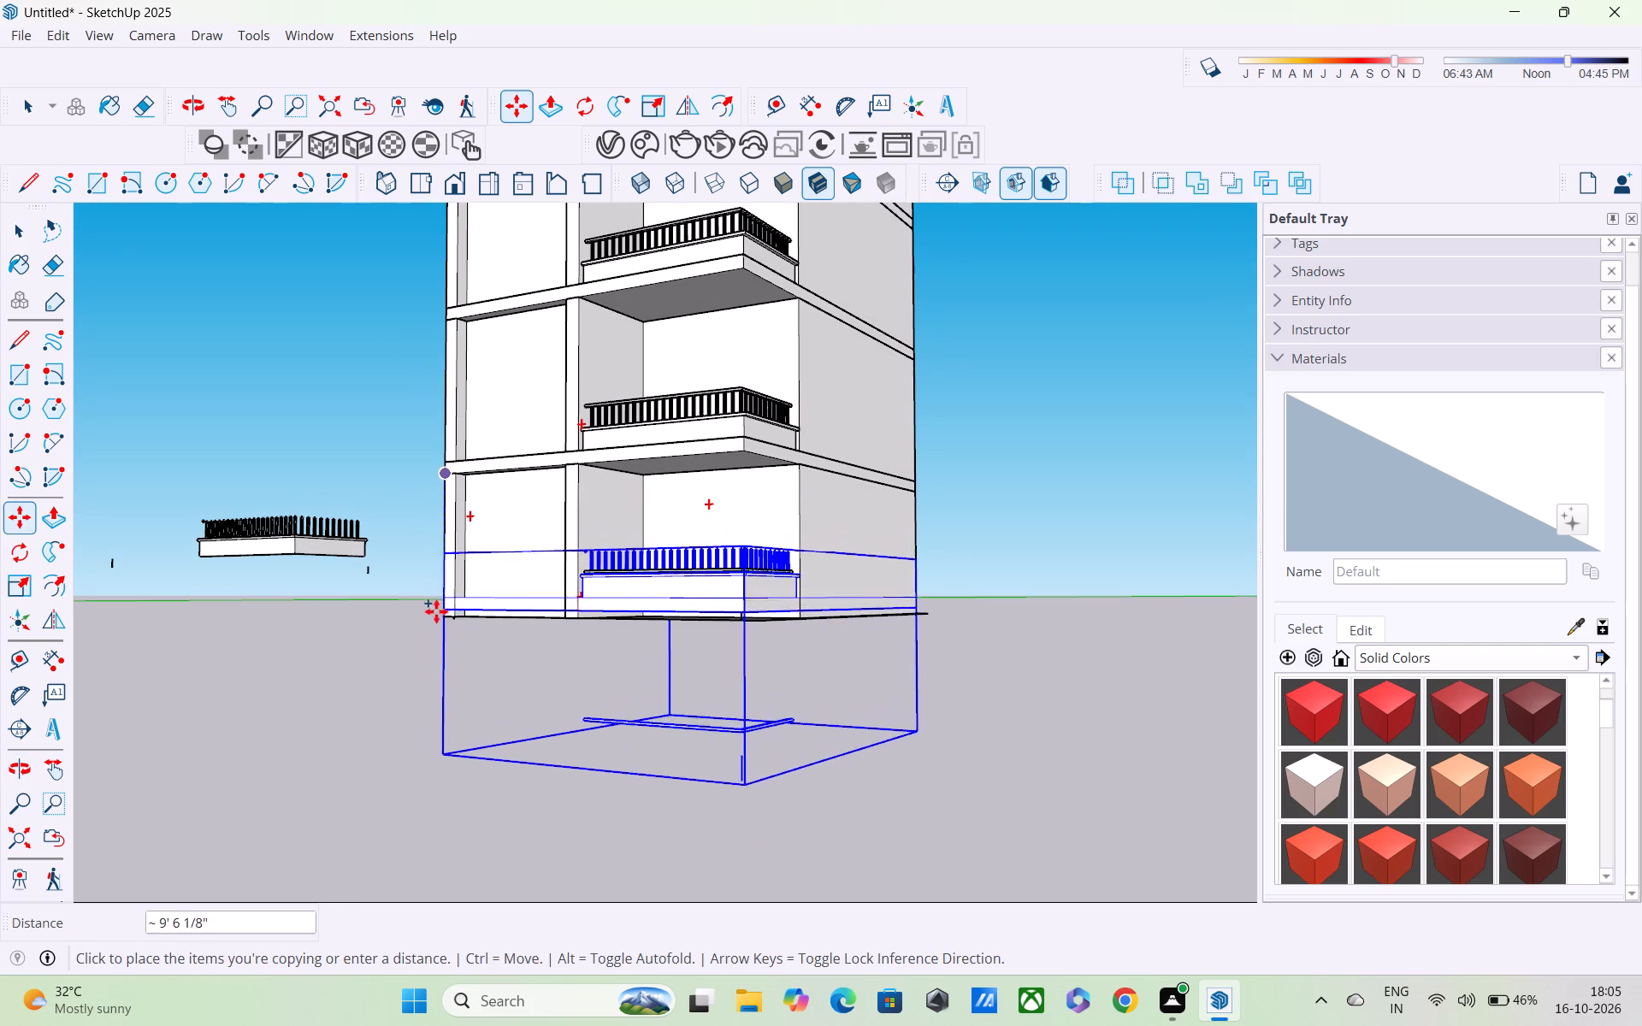
middle_click_drag(437, 629, 935, 670)
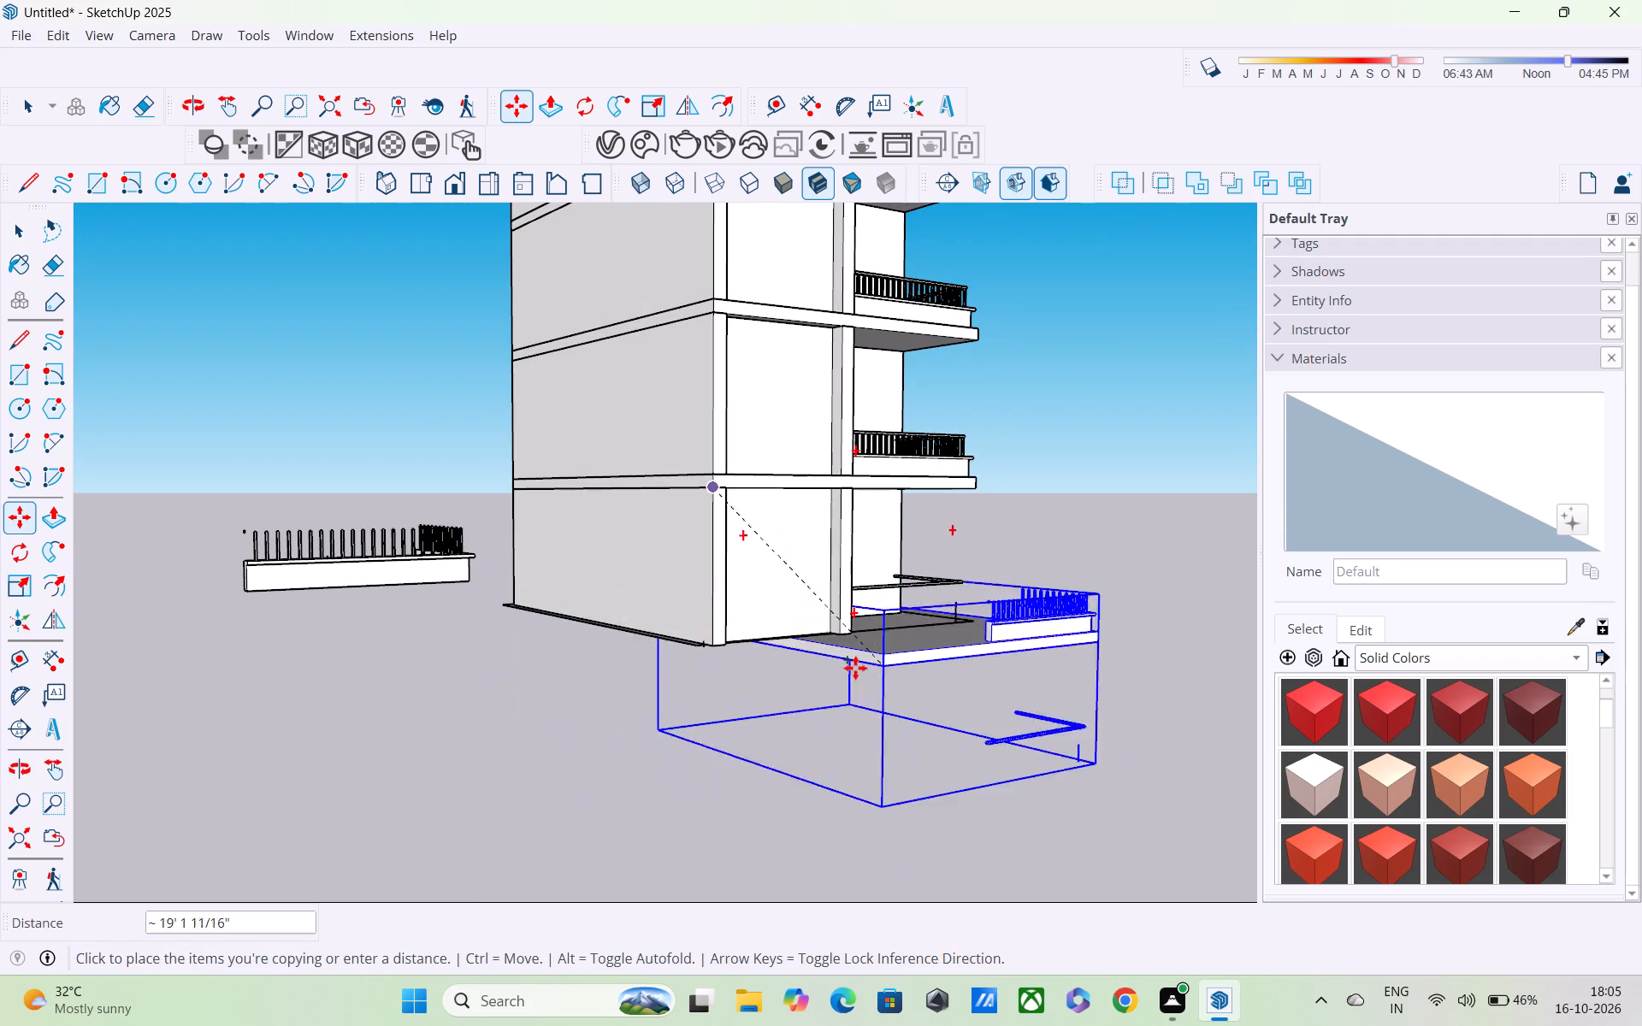
left_click(707, 653)
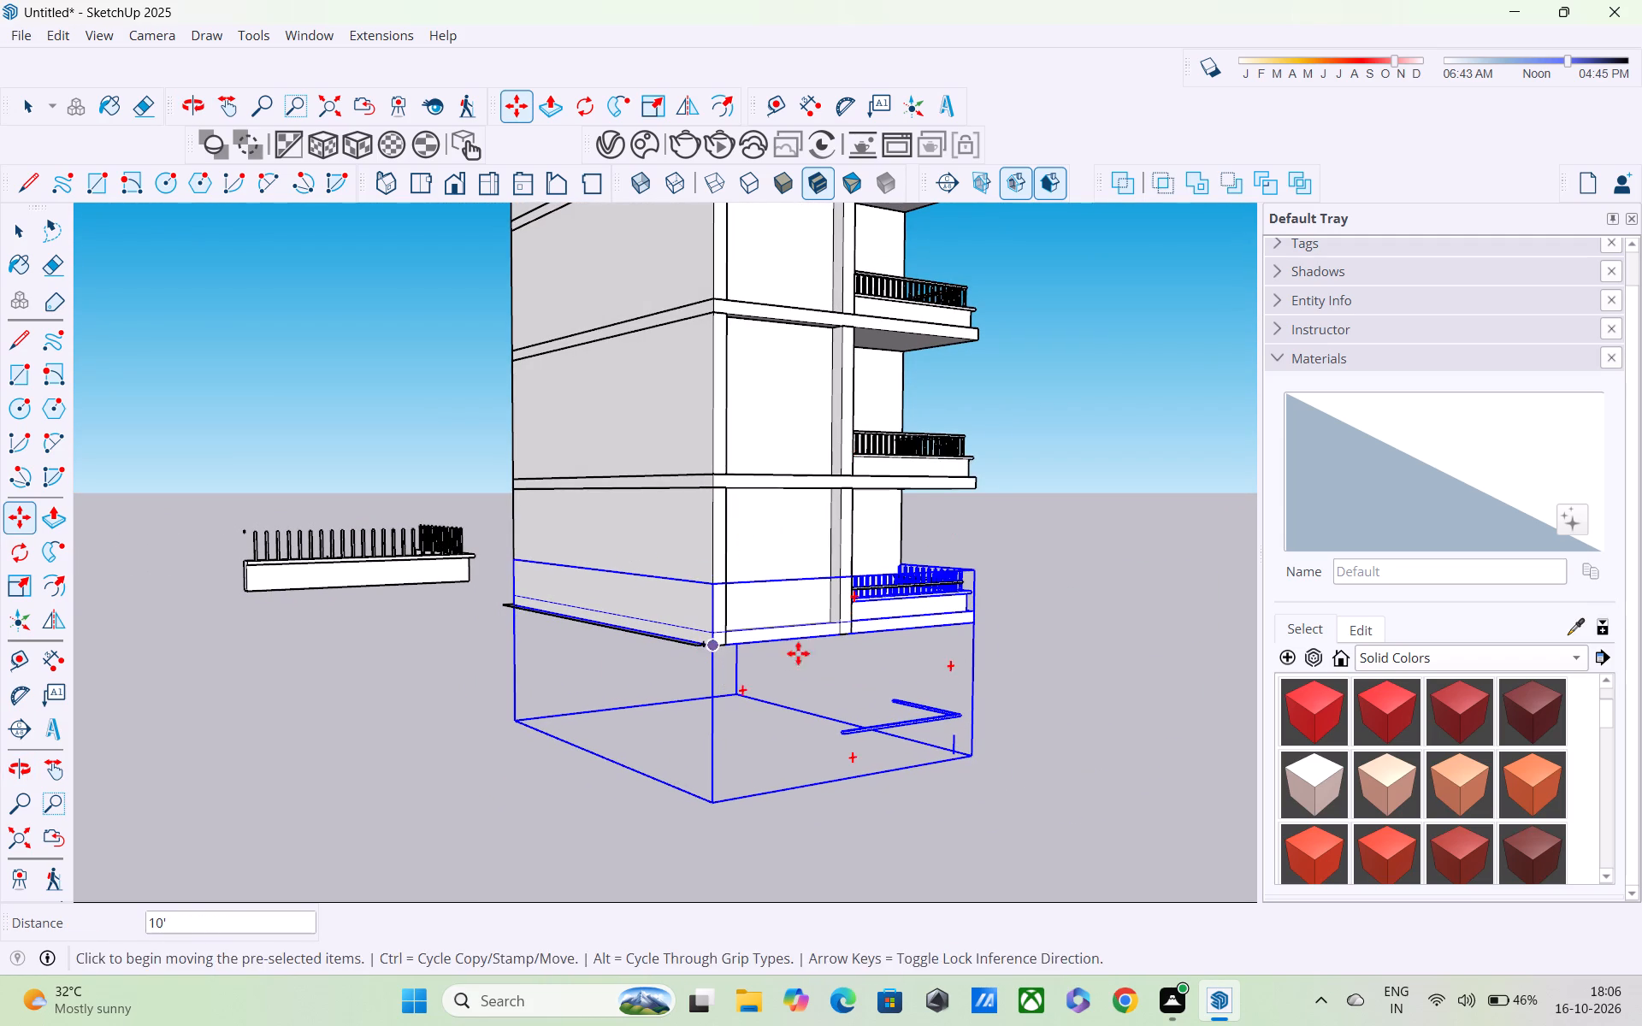
middle_click_drag(894, 653, 474, 780)
key("space")
left_click(1023, 683)
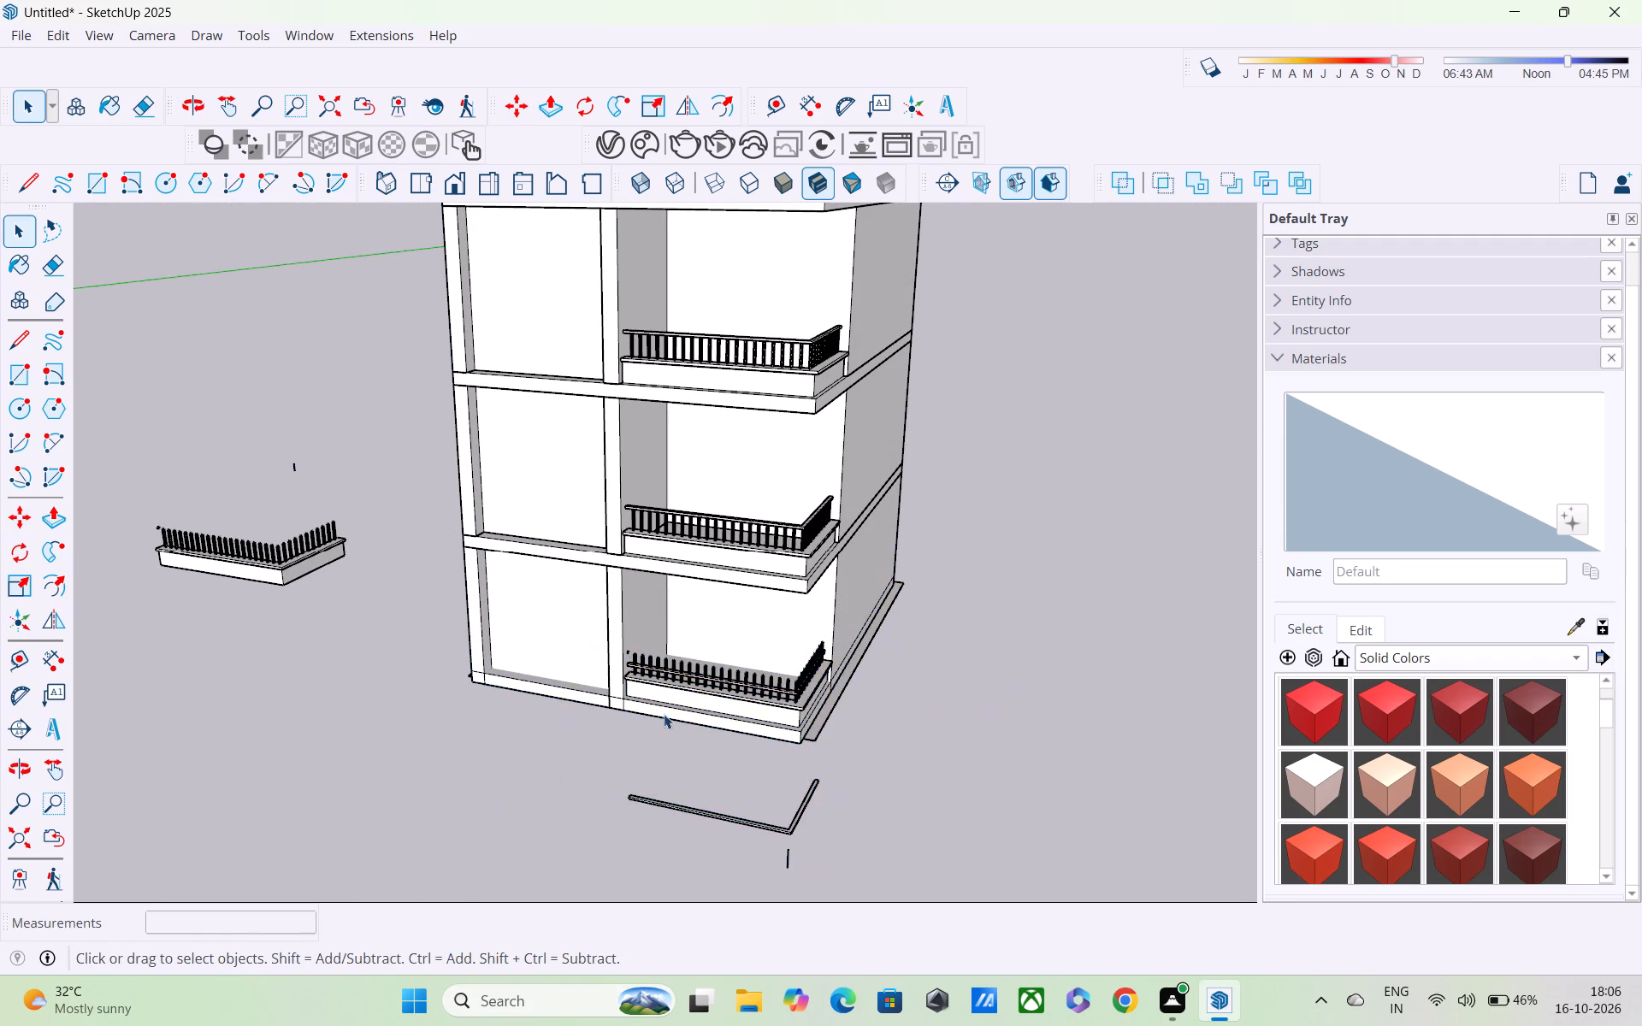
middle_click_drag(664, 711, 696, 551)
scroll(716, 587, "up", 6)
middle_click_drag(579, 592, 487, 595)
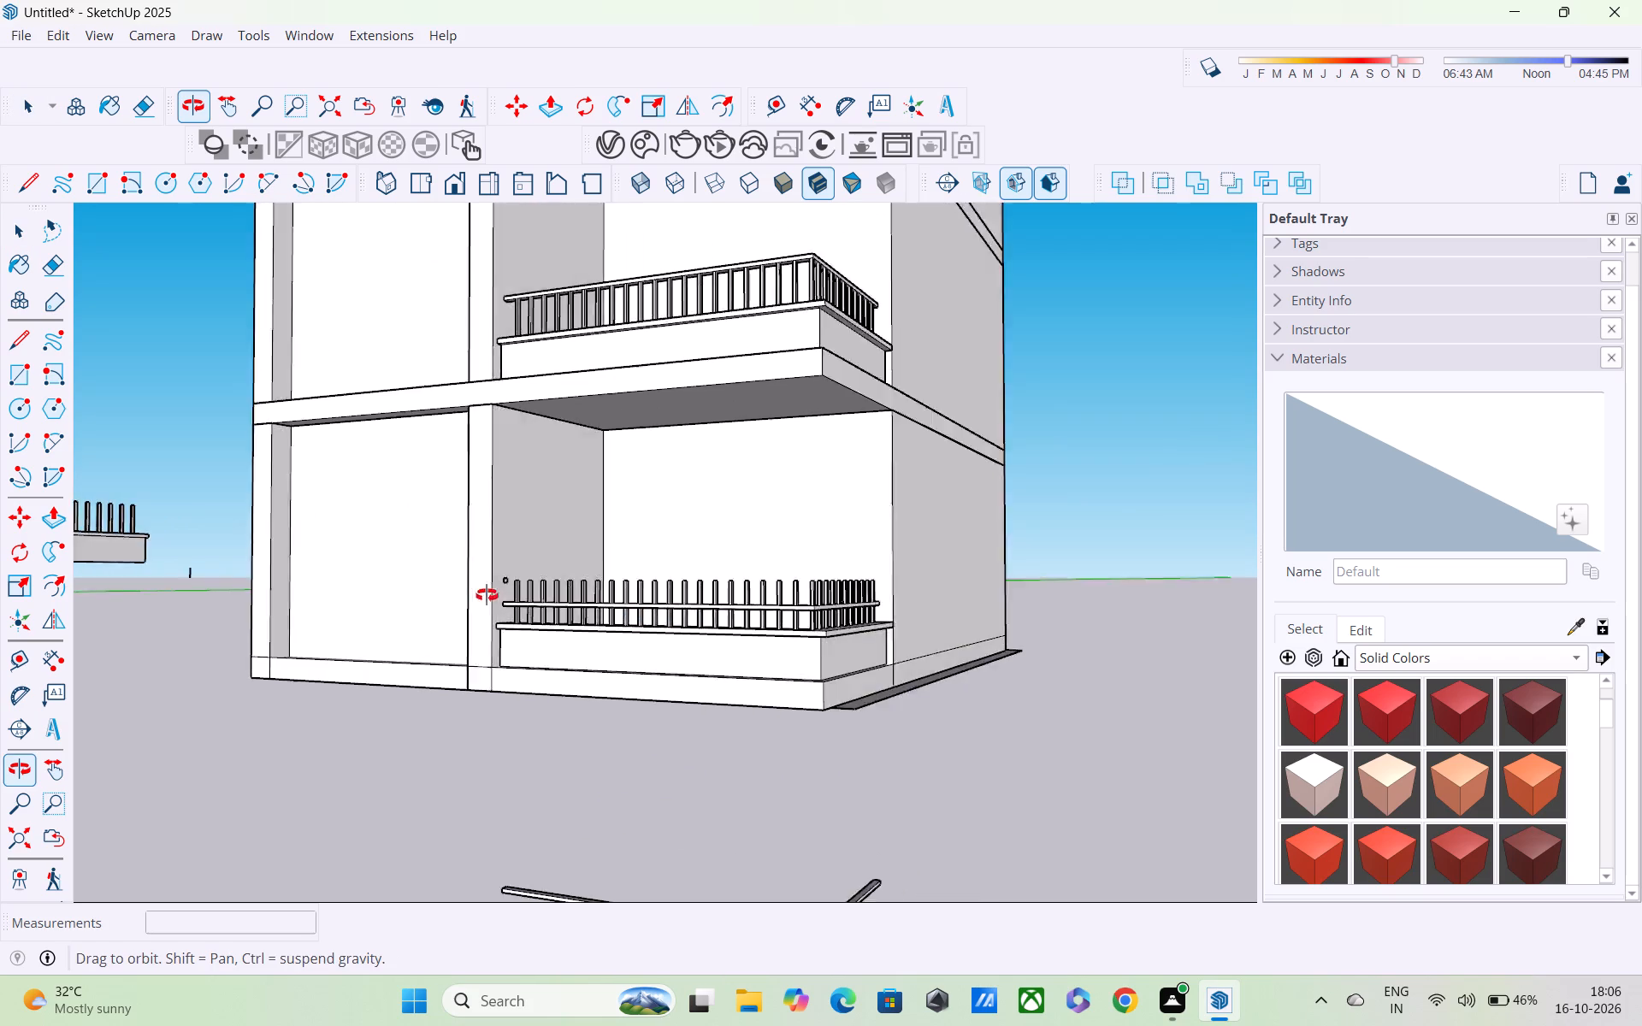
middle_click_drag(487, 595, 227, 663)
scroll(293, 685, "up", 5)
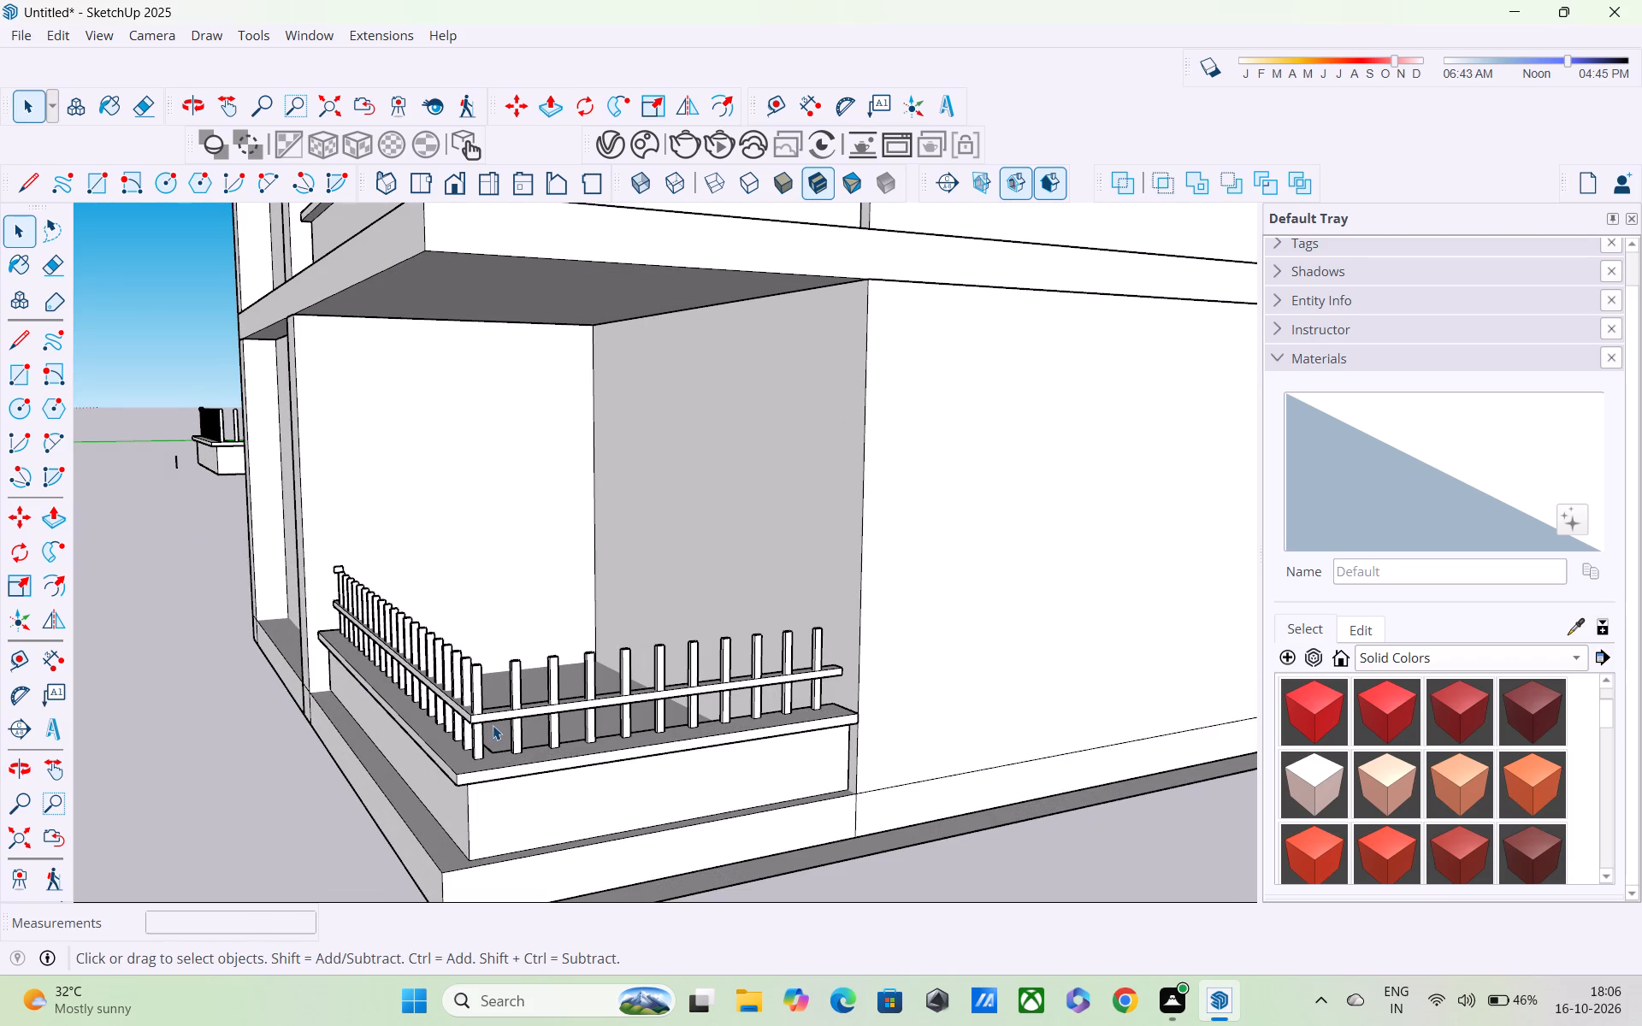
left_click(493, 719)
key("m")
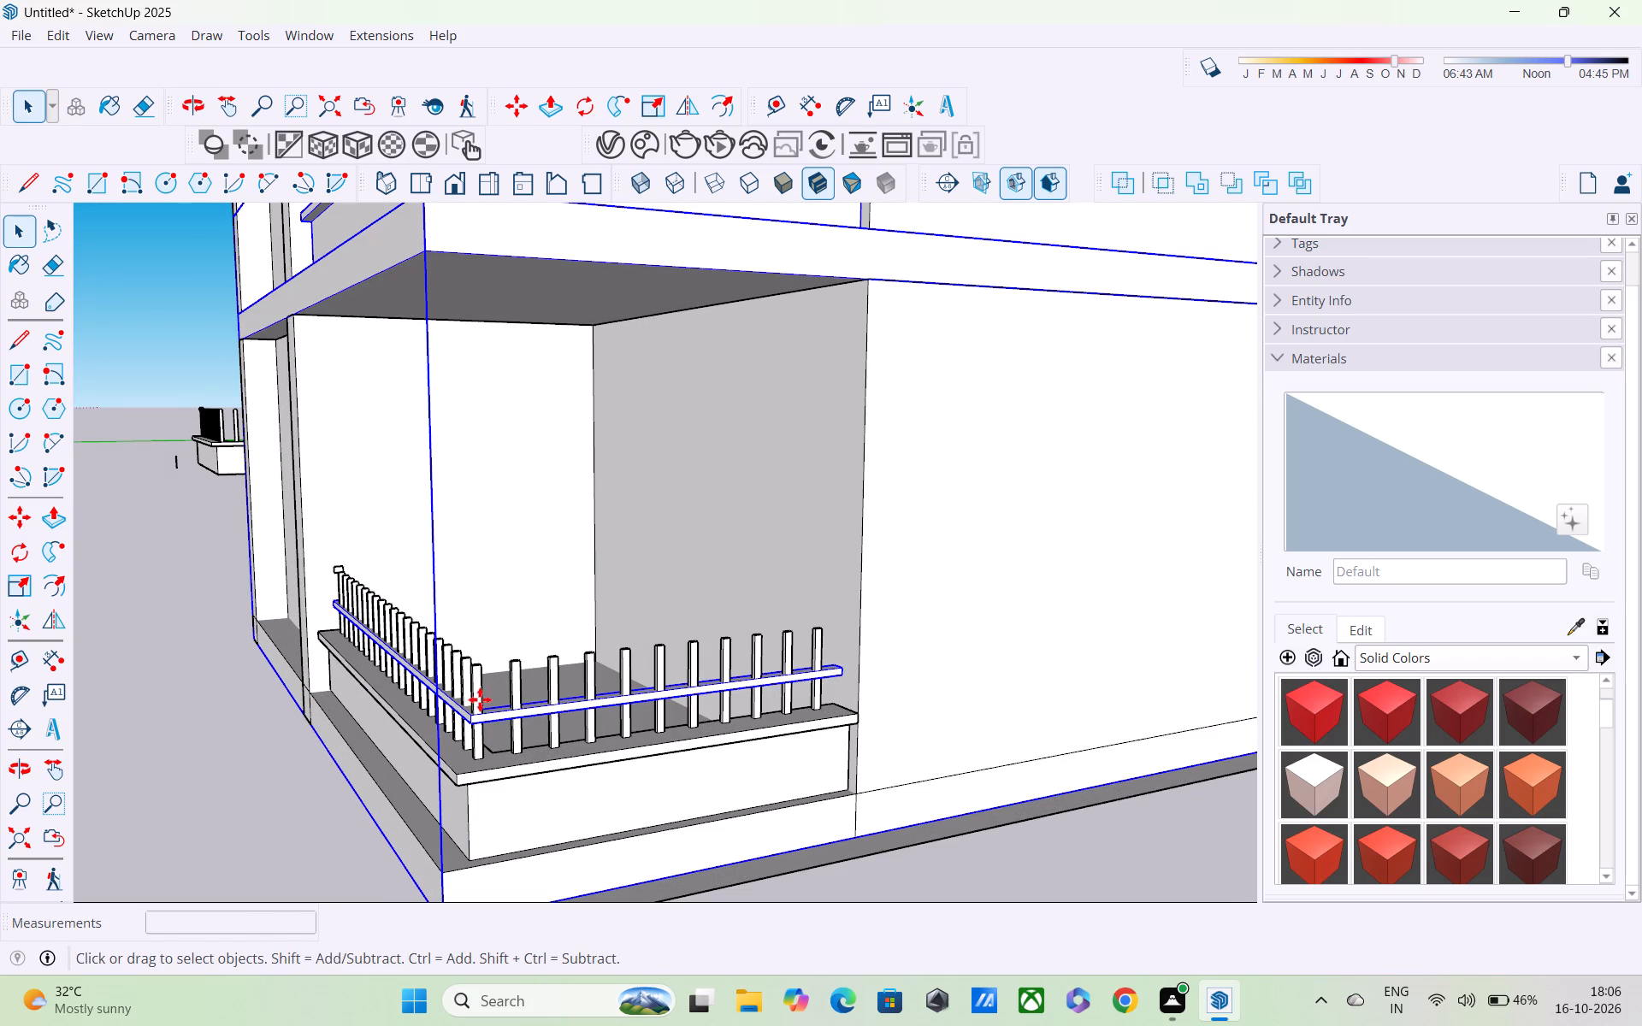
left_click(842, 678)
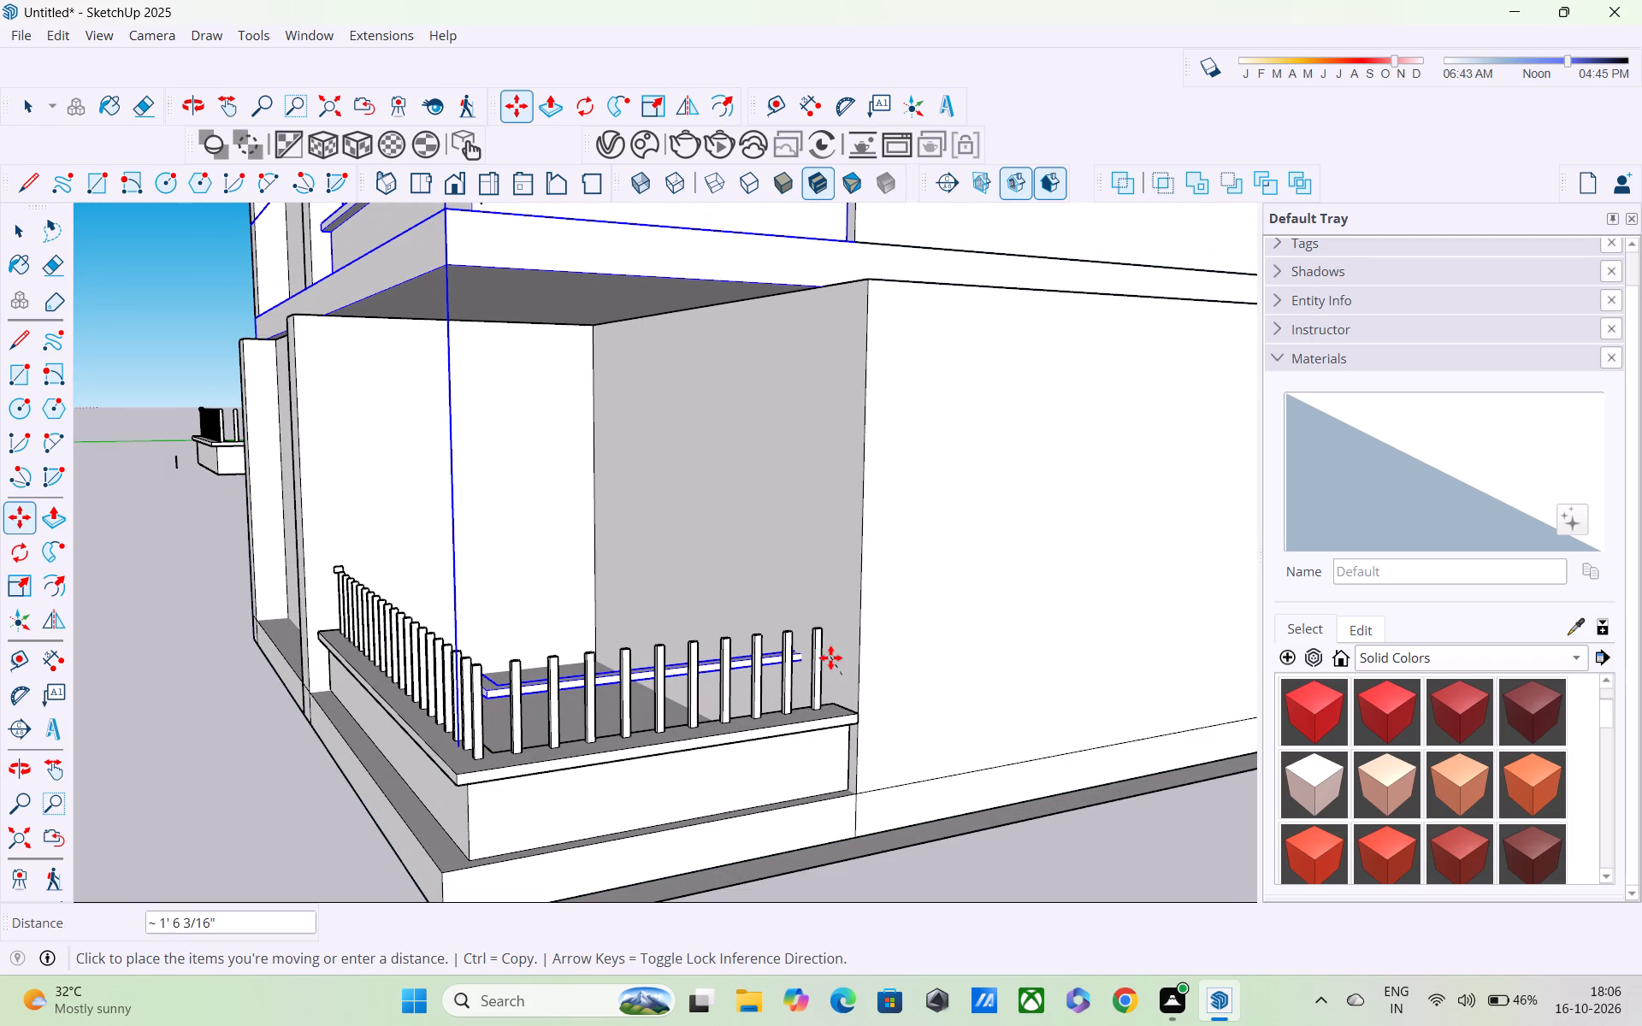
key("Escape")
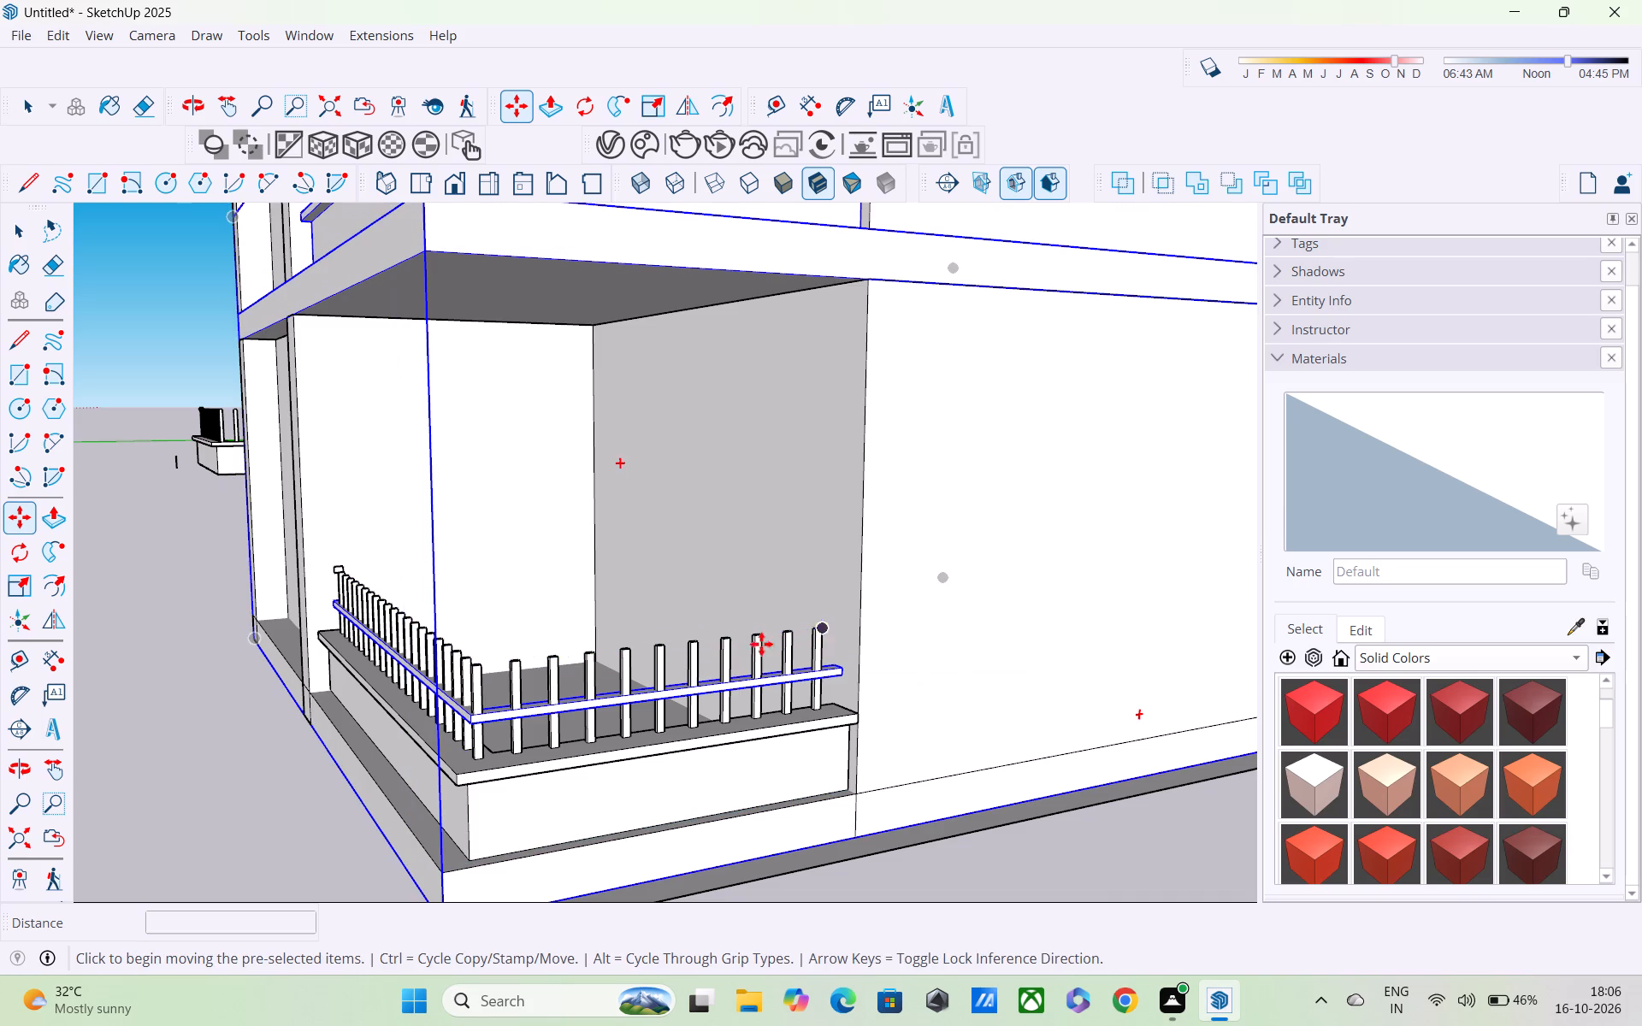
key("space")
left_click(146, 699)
Open the floor component that contains the stray mid-height rail crossing the ground-floor balusters for editing.
double_click(535, 708)
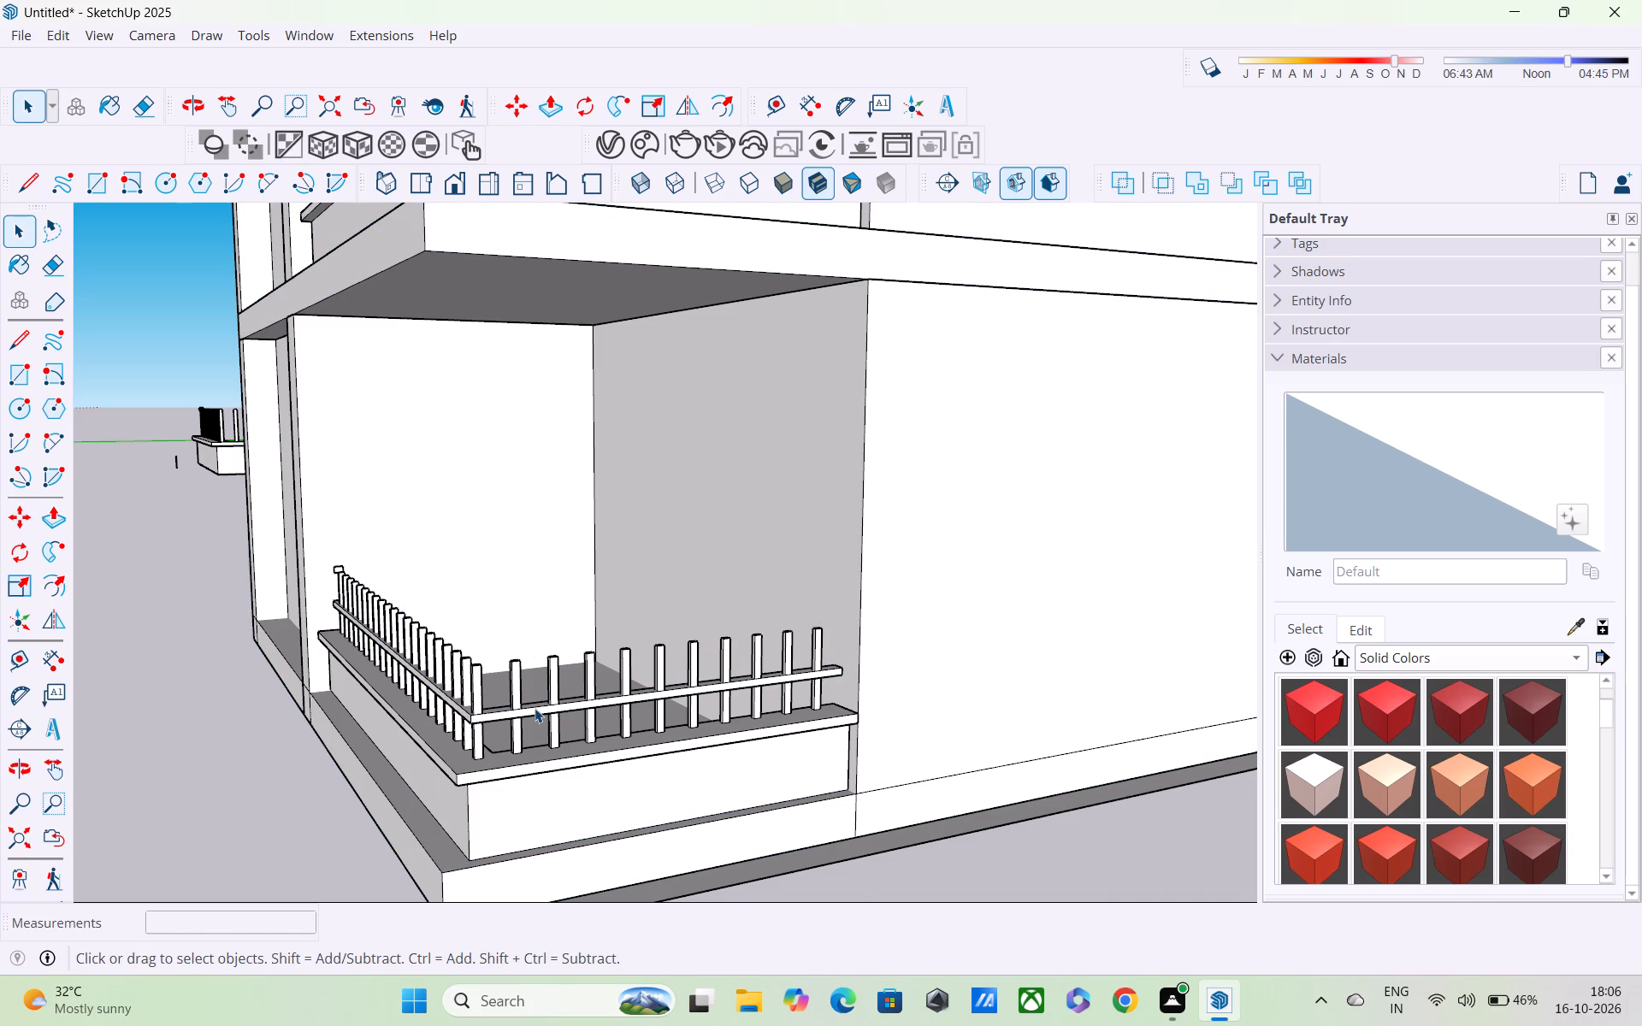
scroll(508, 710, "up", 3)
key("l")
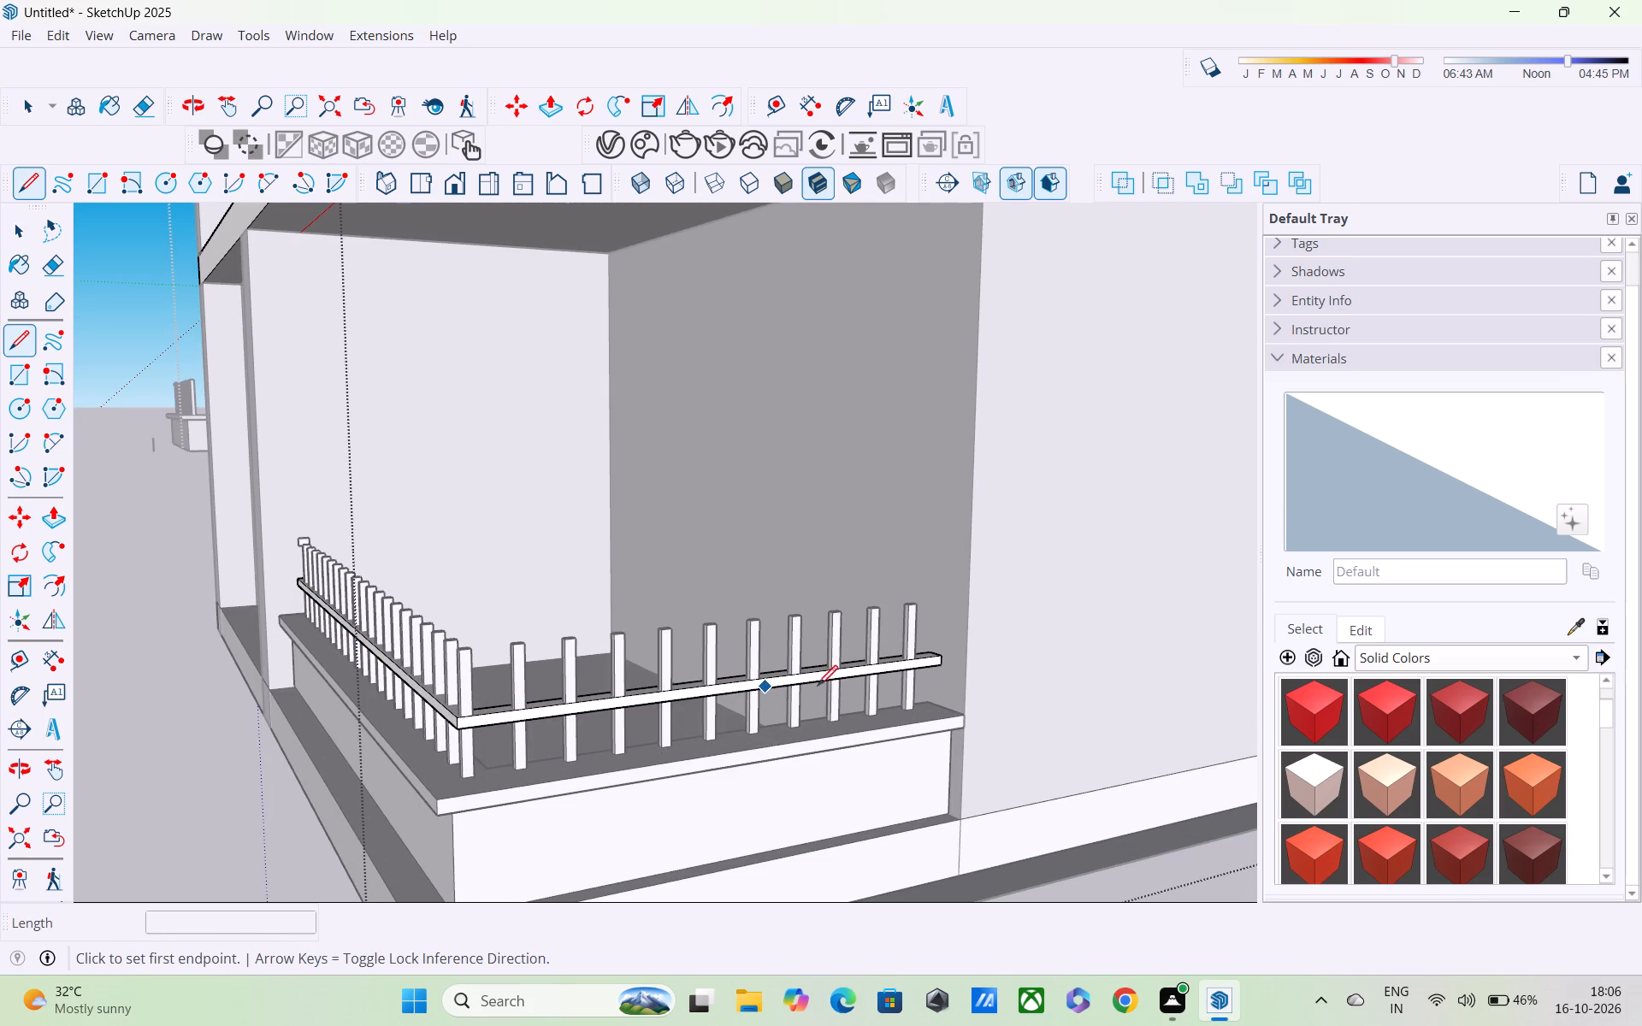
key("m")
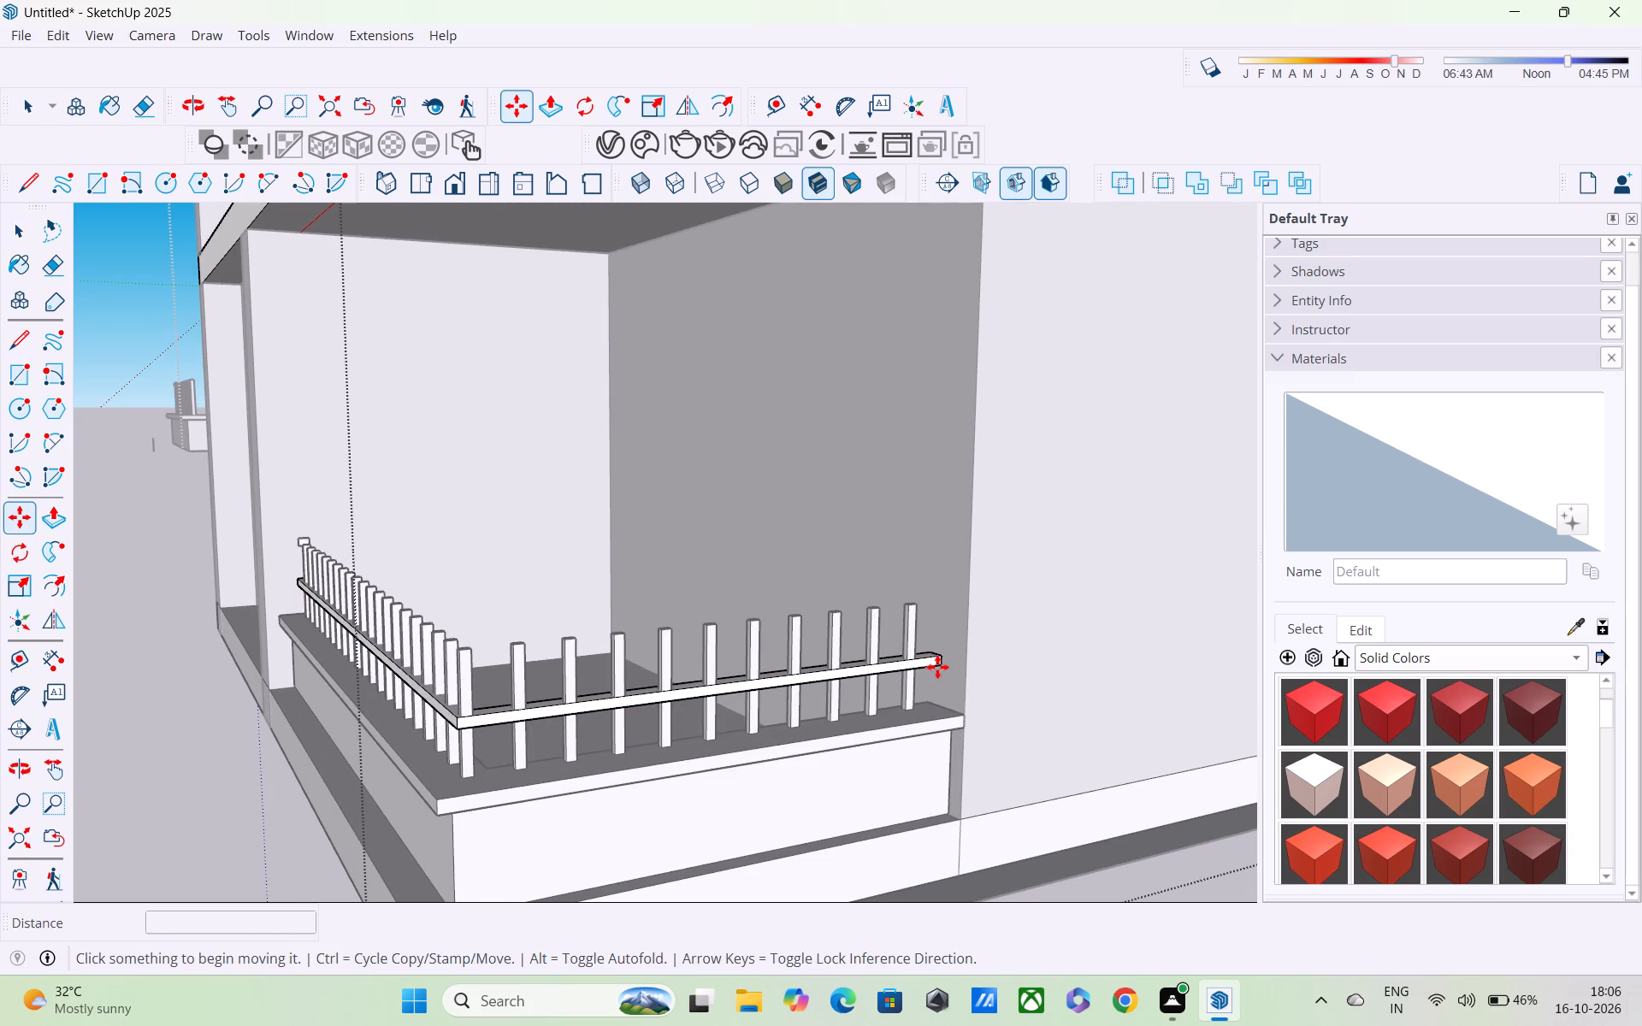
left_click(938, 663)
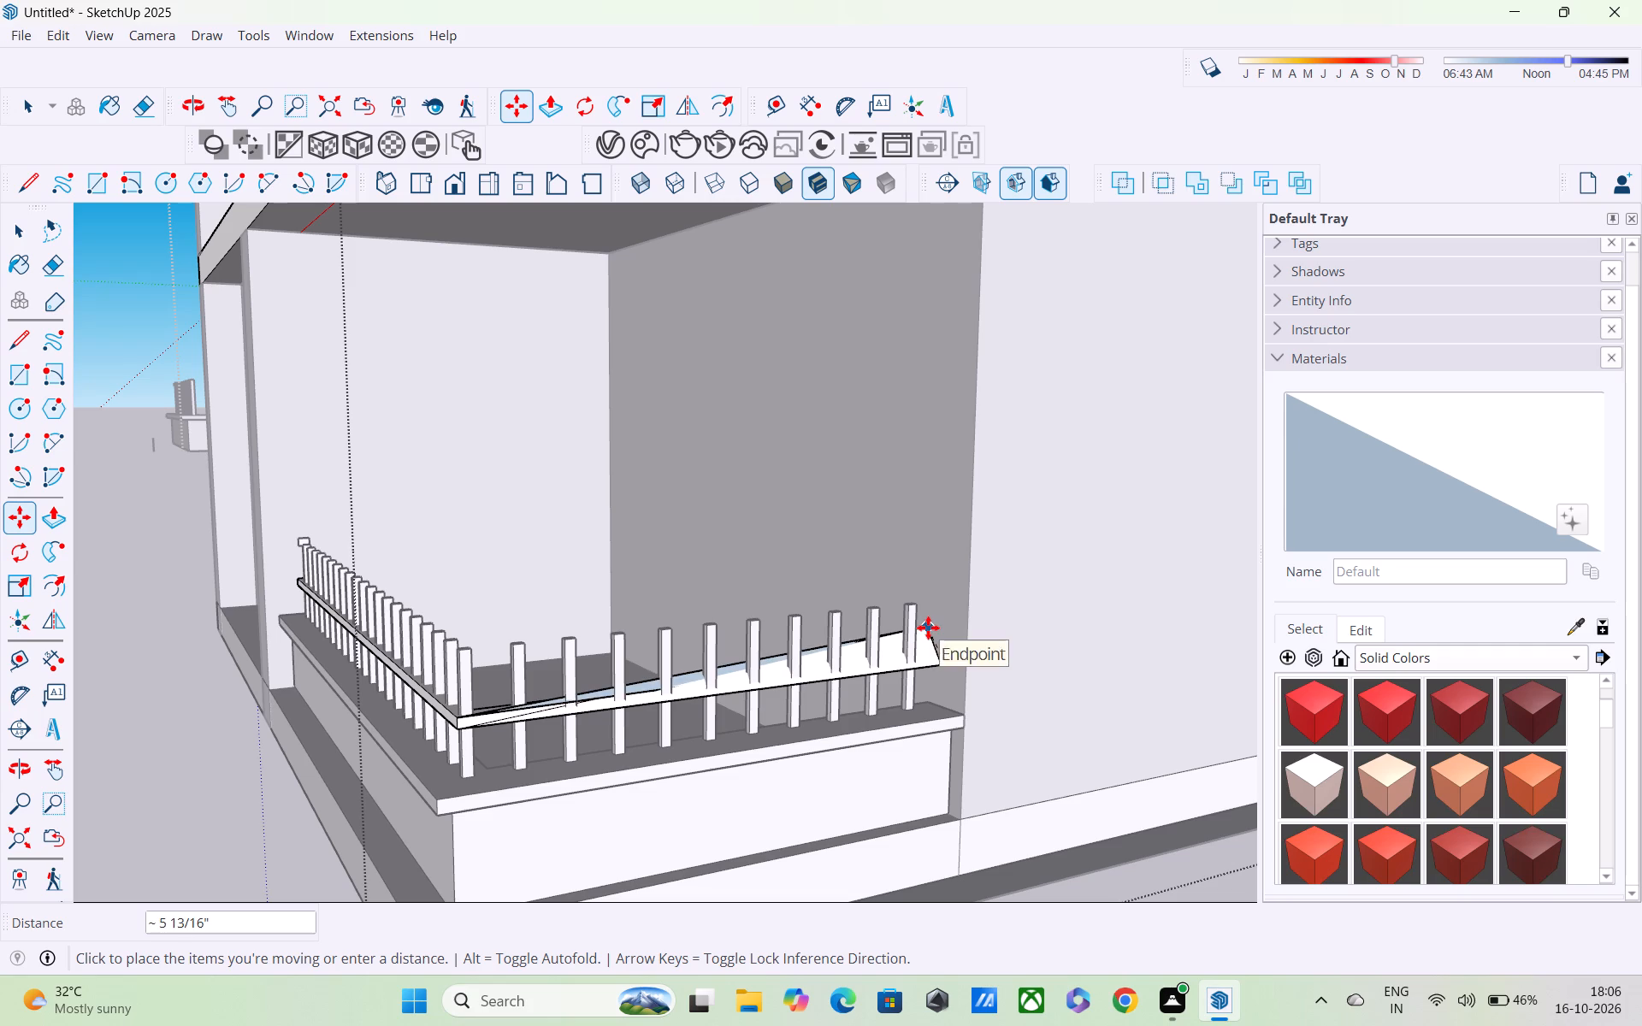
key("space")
Erase the front run of the stray rail crossing the ground-floor balcony's balusters.
middle_click_drag(735, 668, 928, 671)
scroll(924, 670, "down", 6)
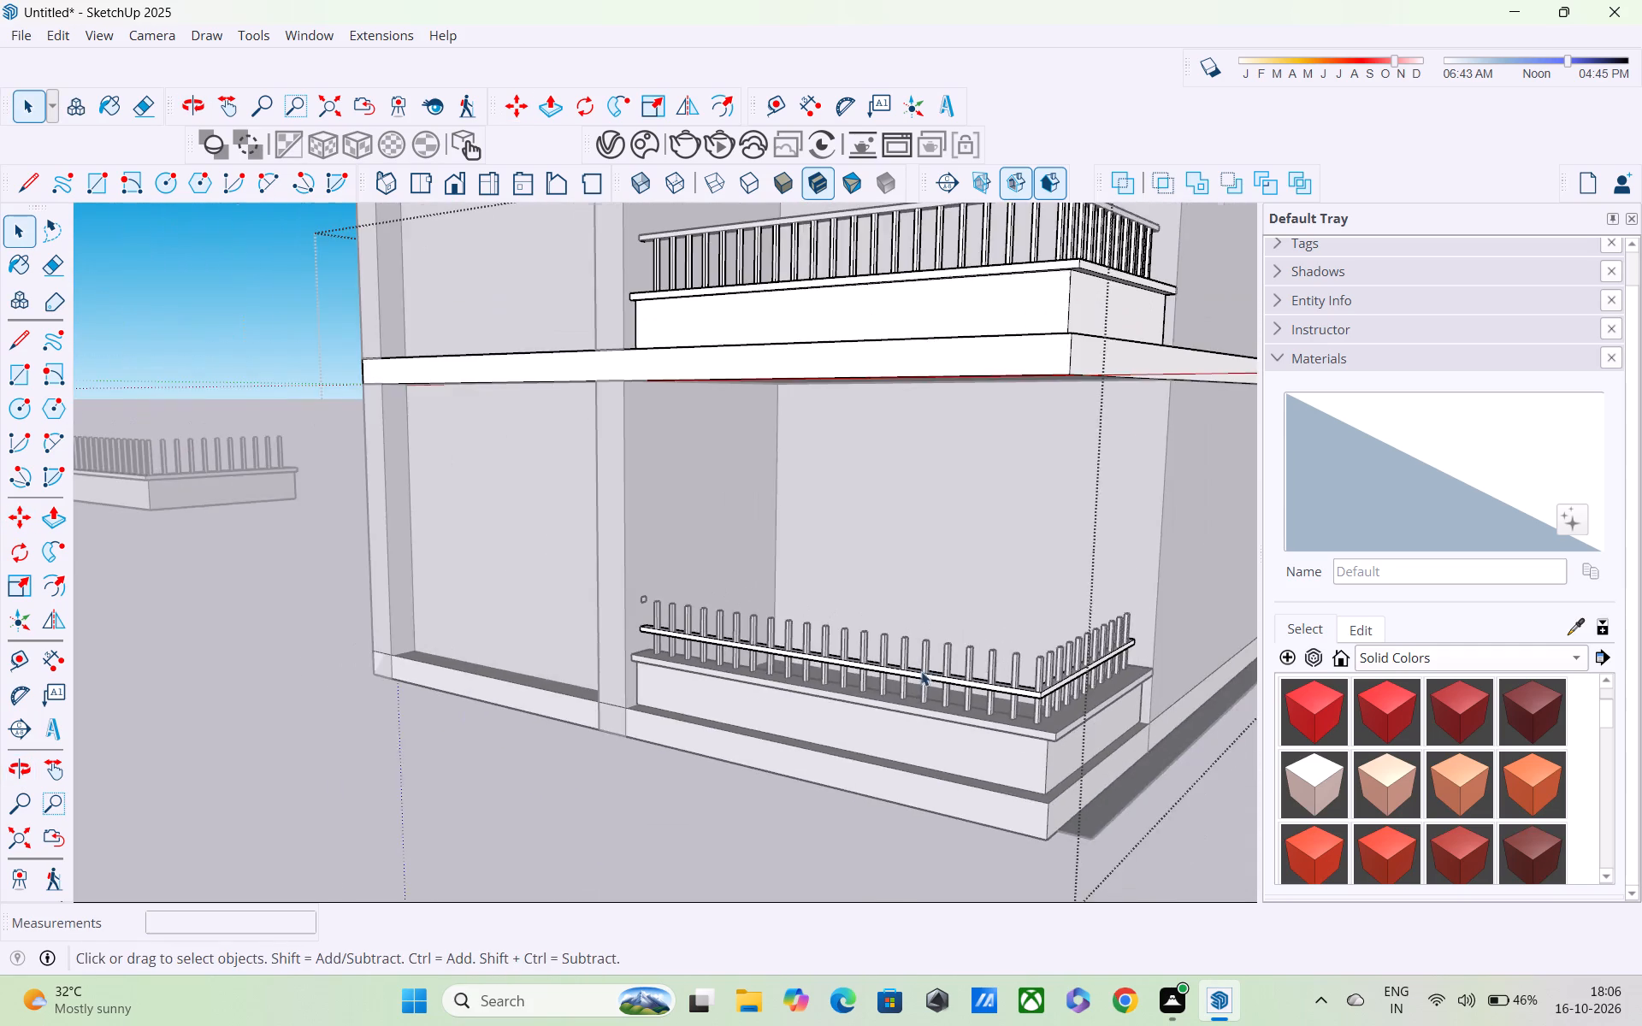
middle_click_drag(909, 689, 754, 693)
scroll(748, 693, "up", 5)
middle_click_drag(659, 689, 576, 711)
scroll(576, 711, "up", 4)
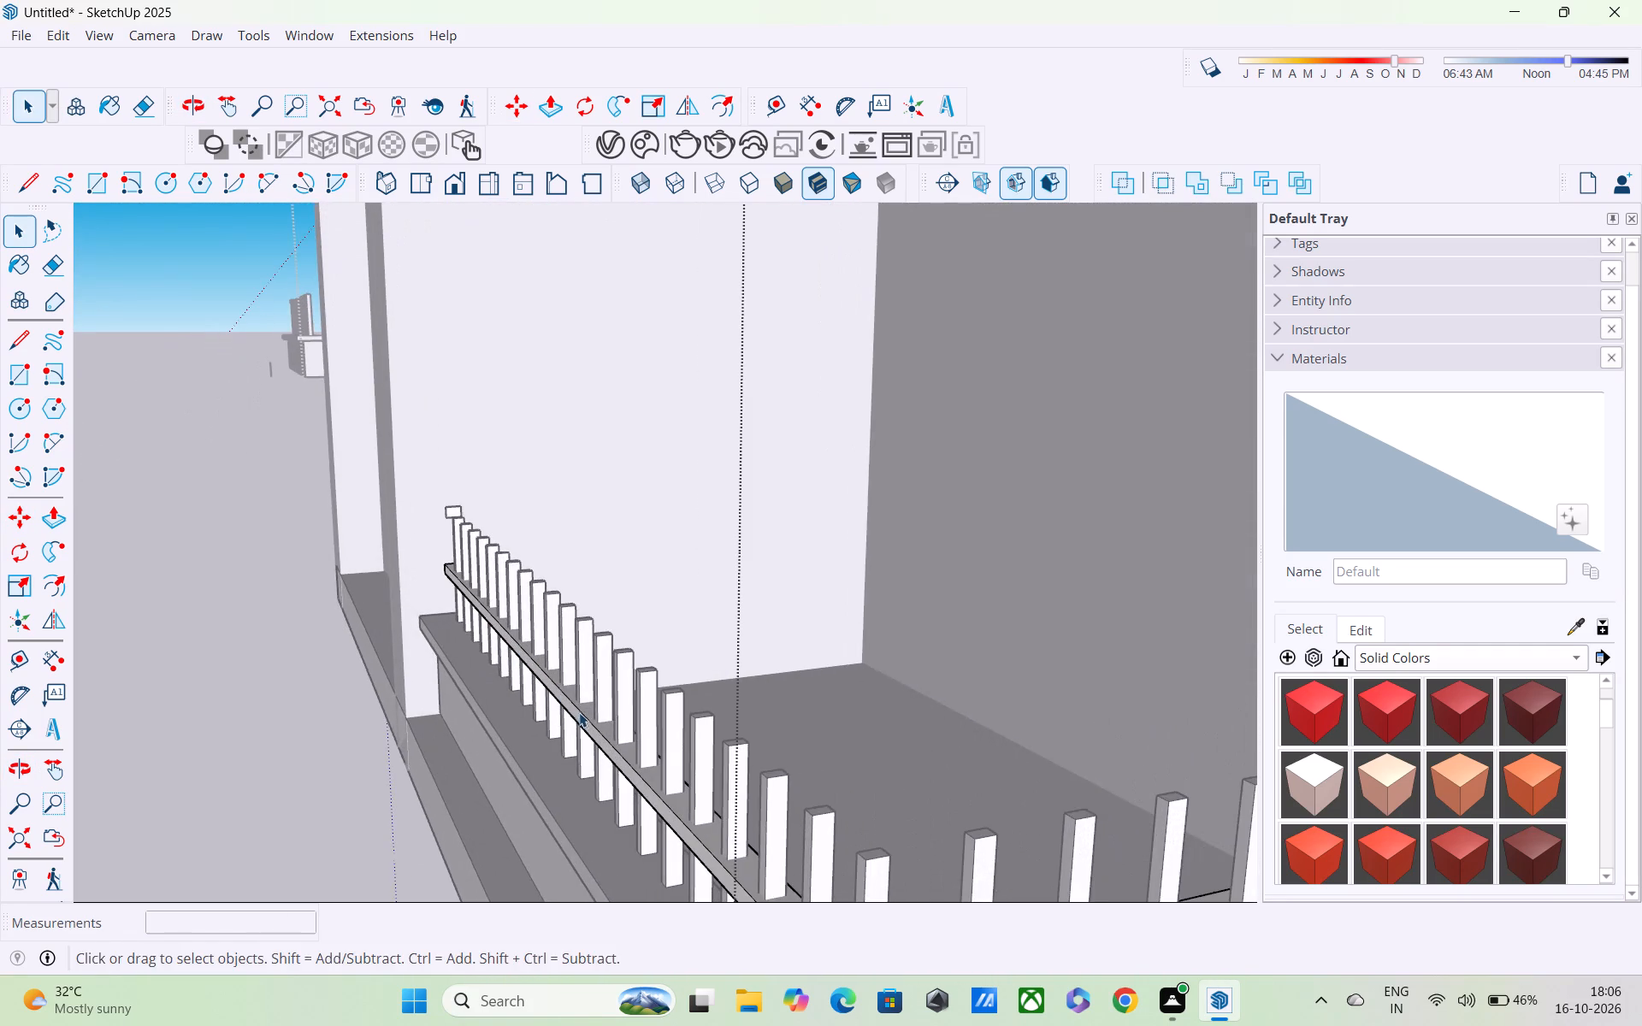
middle_click_drag(603, 722, 936, 646)
key("e")
scroll(768, 687, "up", 5)
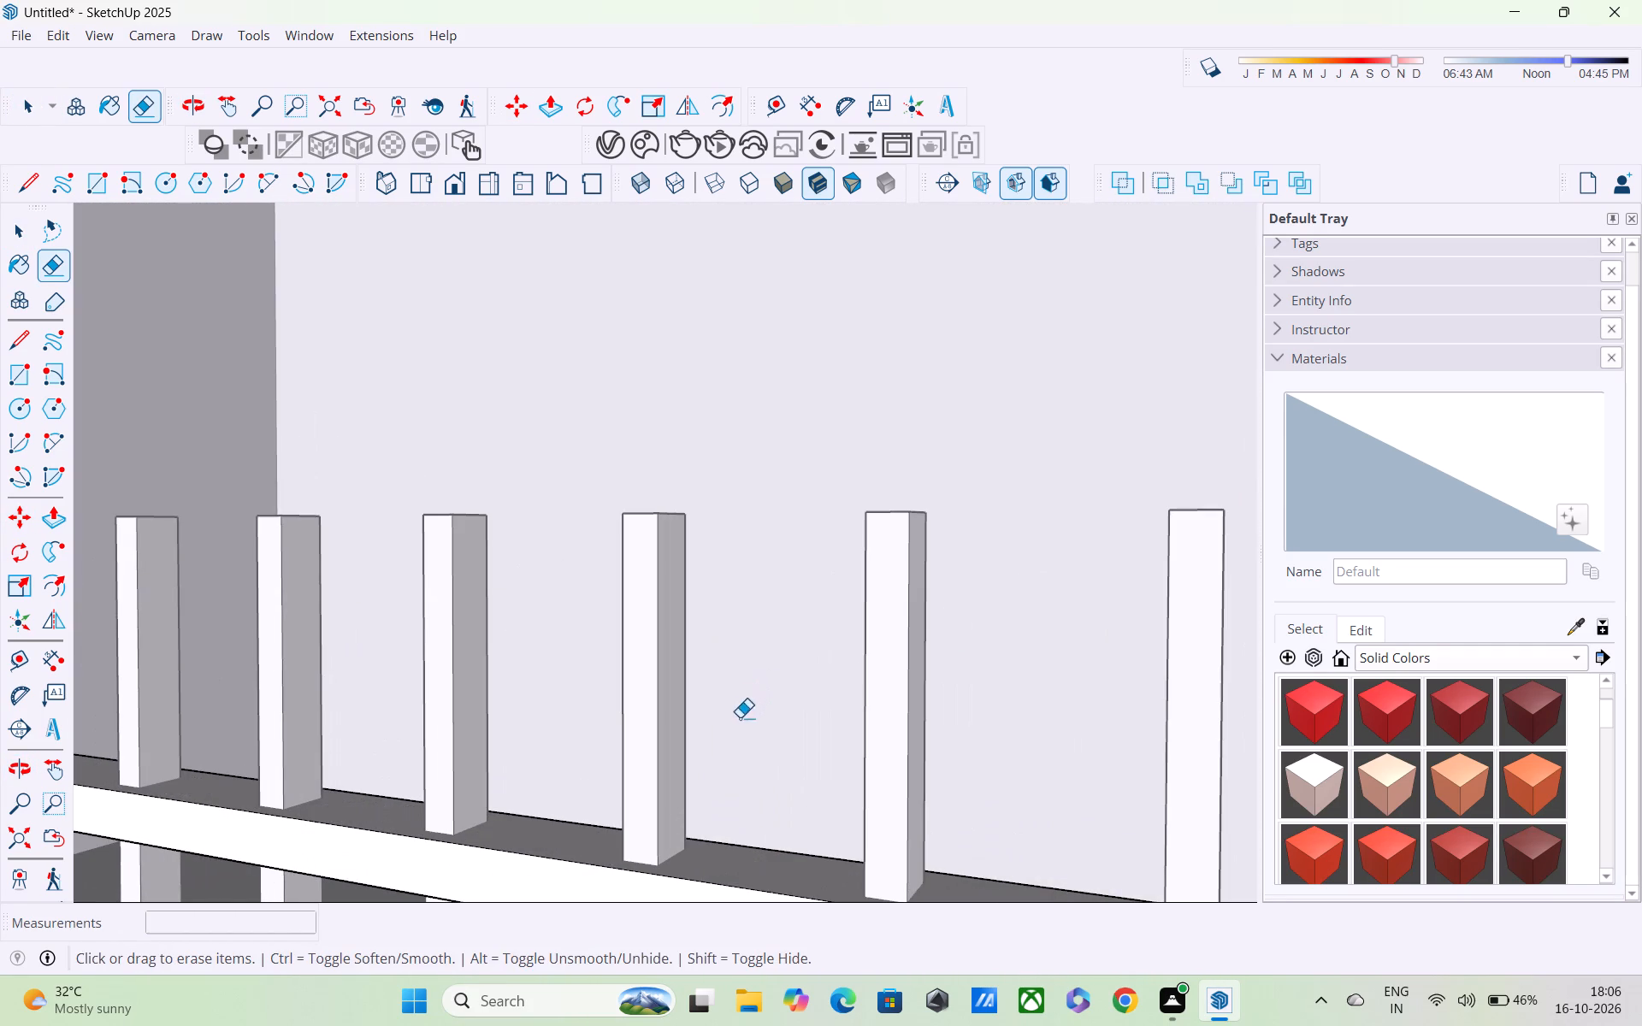
left_click_drag(733, 793, 727, 883)
scroll(727, 883, "down", 6)
middle_click_drag(727, 883, 750, 826)
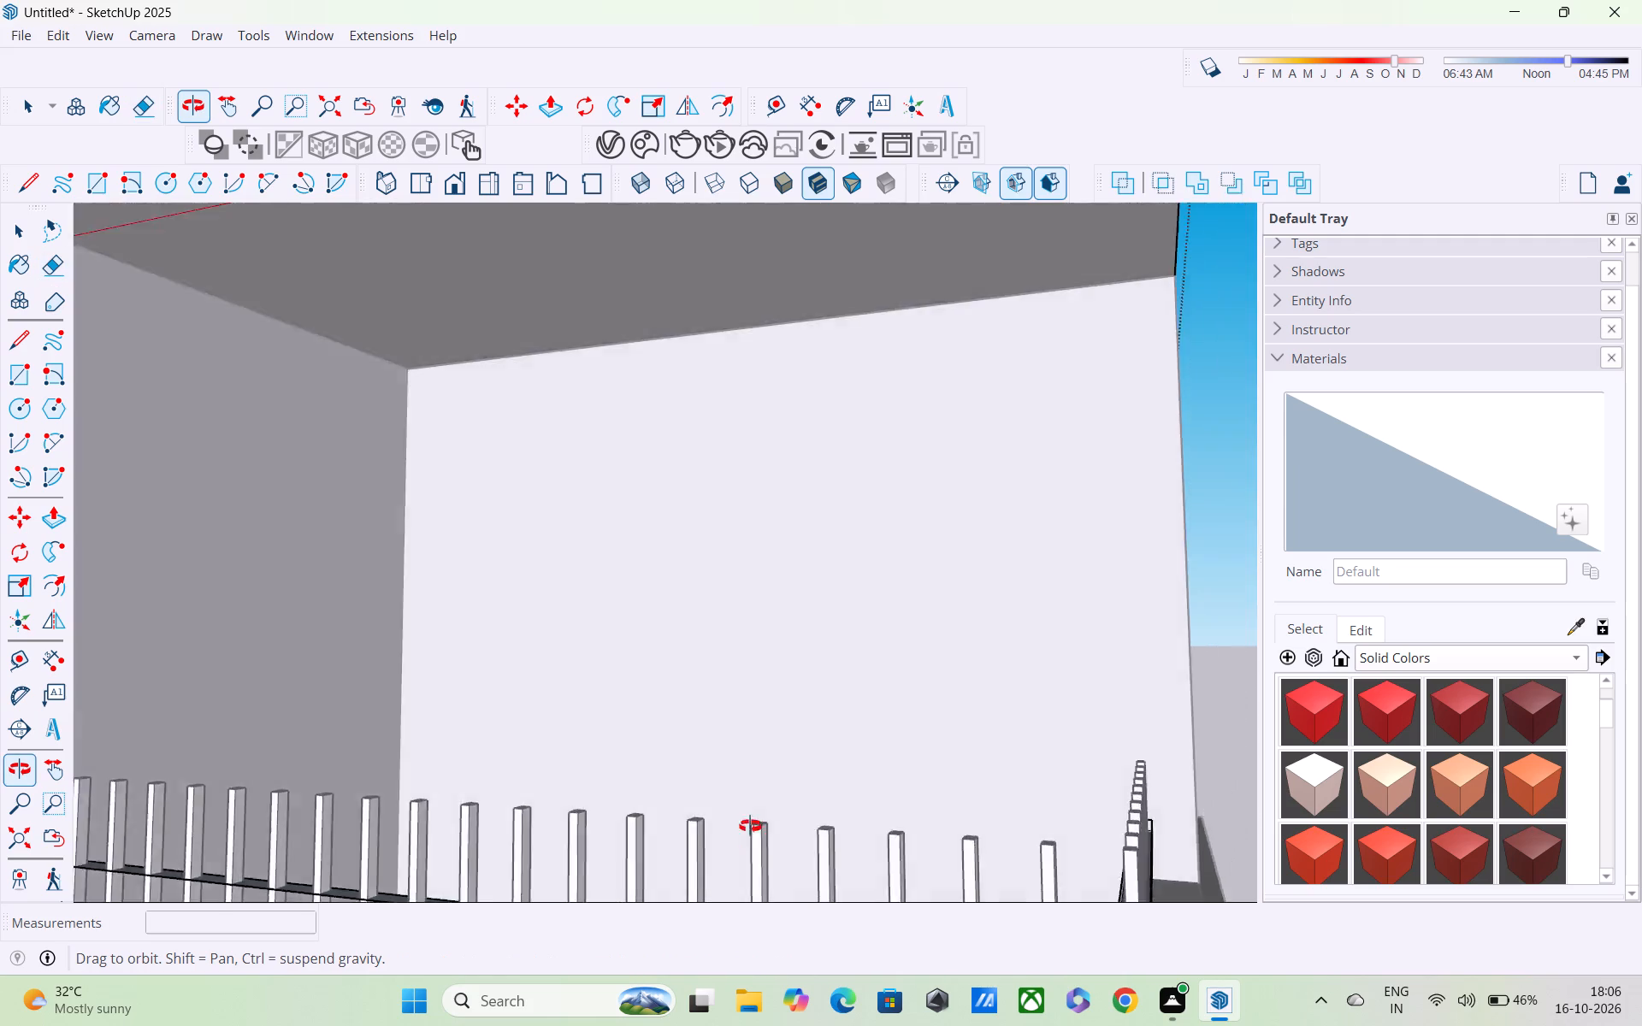
middle_click_drag(750, 826, 794, 605)
left_click_drag(758, 637, 758, 639)
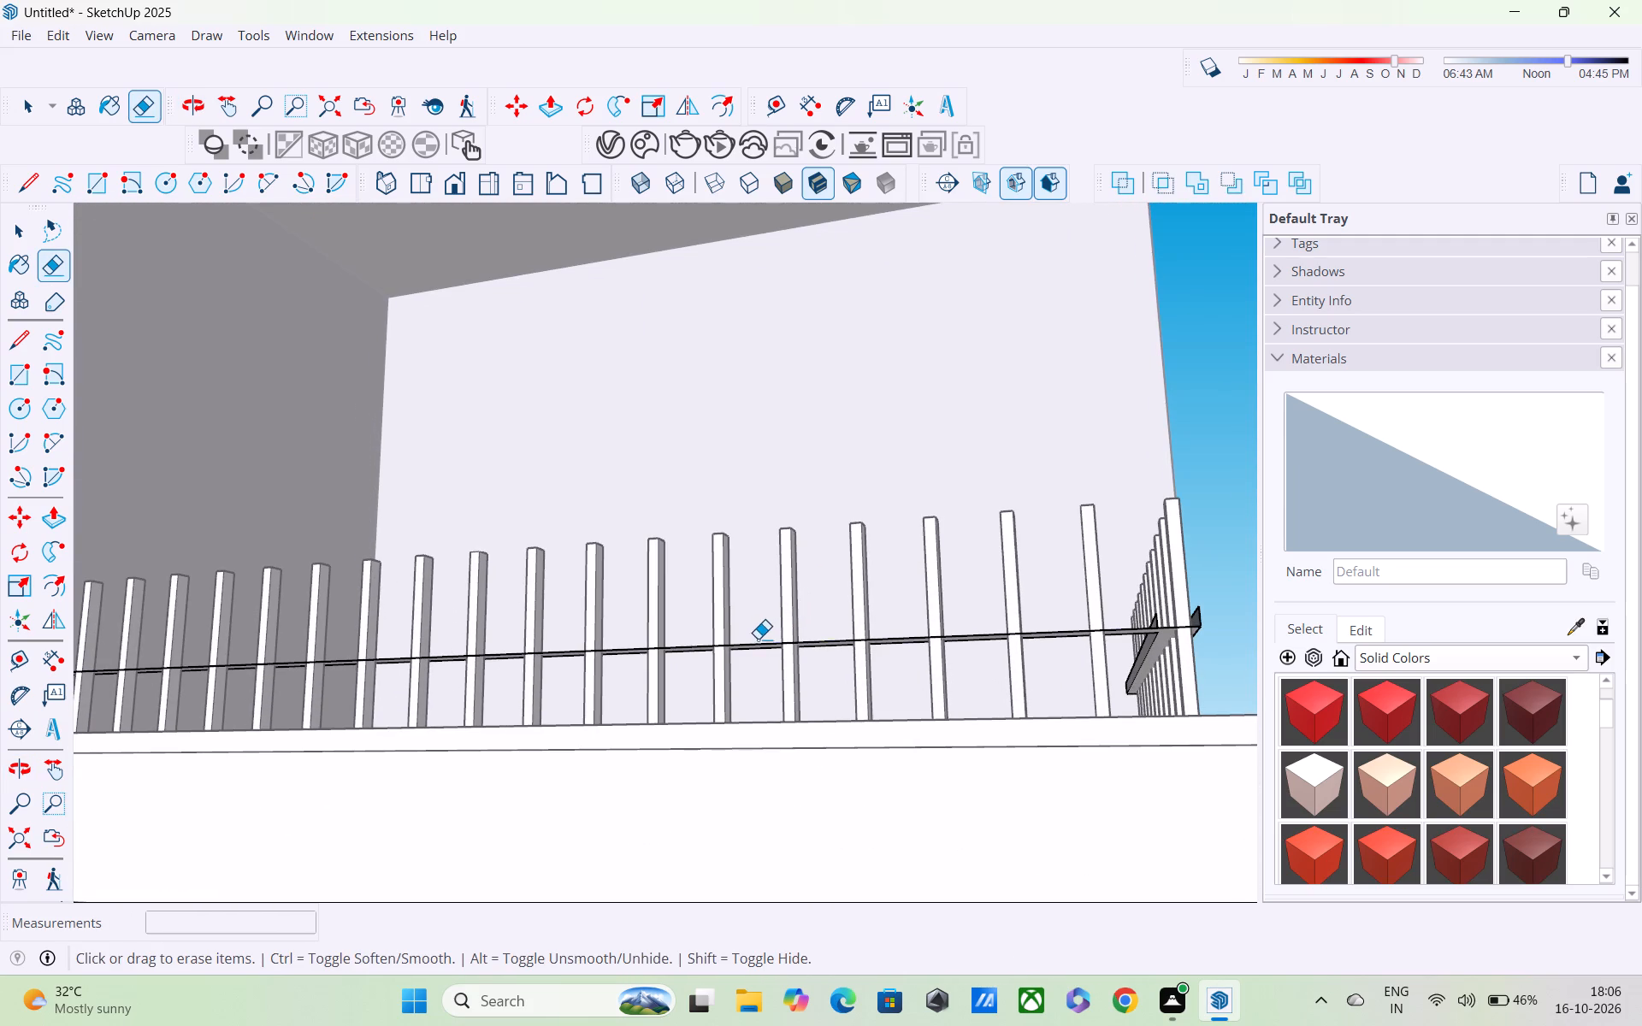
left_click_drag(758, 639, 758, 656)
Erase the edges of the stray rail's side run along the ground-floor balcony.
scroll(758, 657, "down", 2)
middle_click_drag(756, 669, 644, 718)
scroll(612, 810, "up", 3)
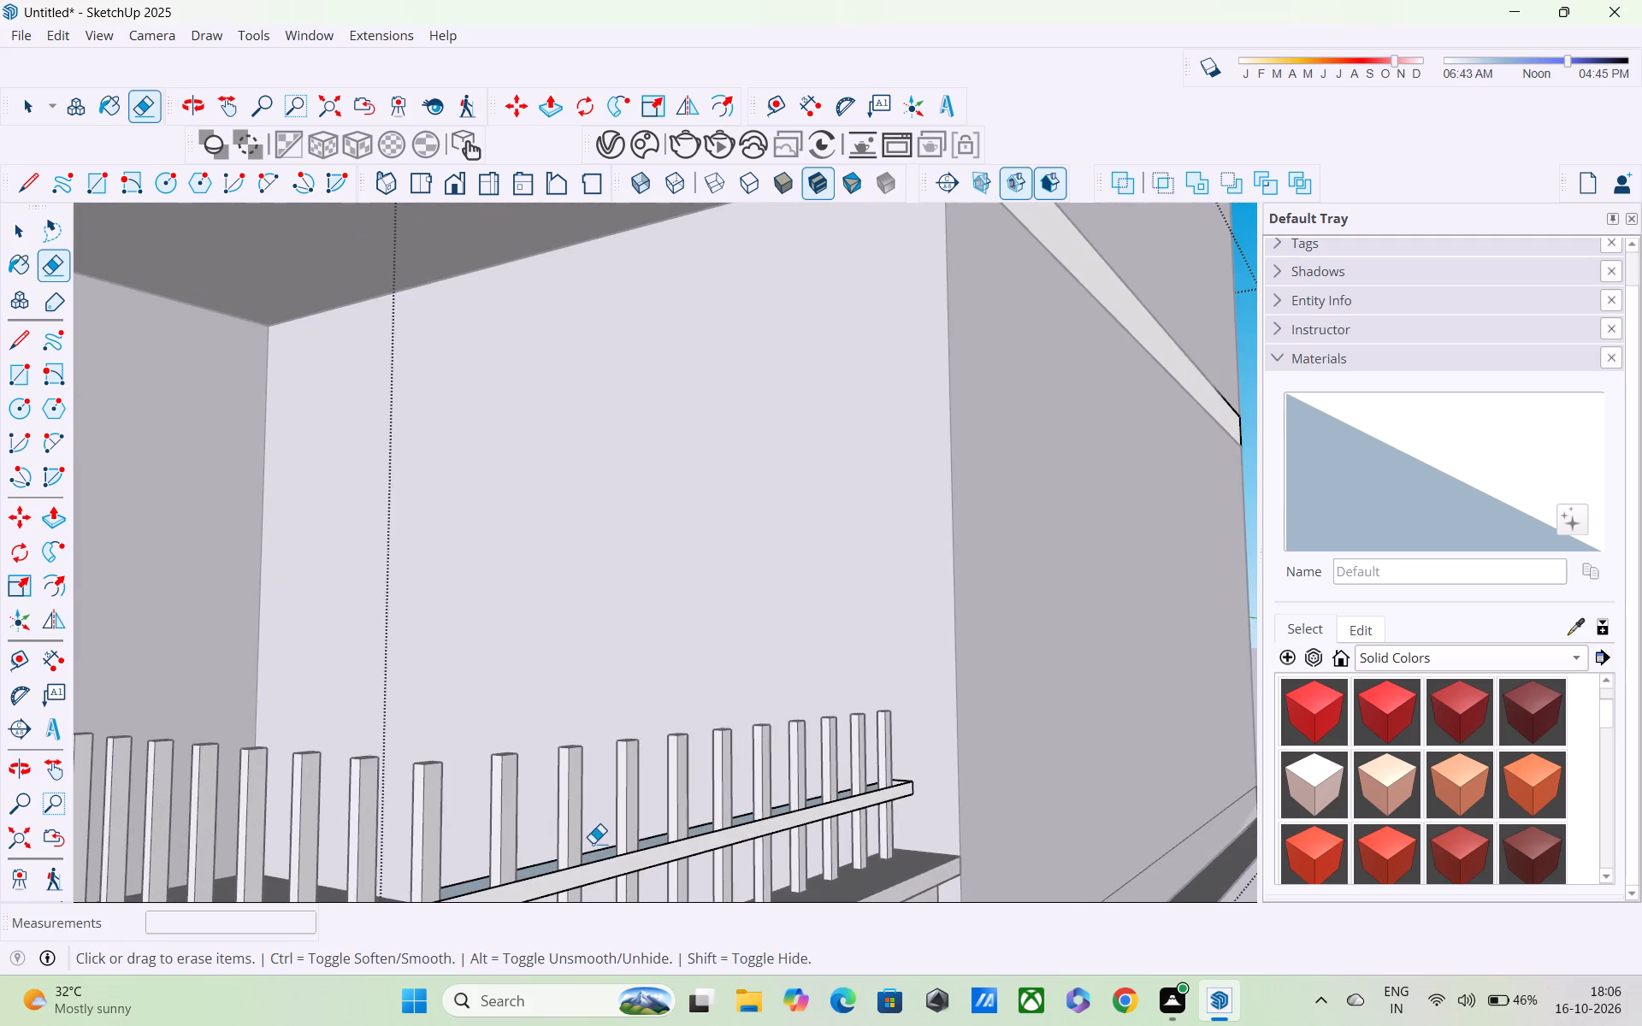
middle_click_drag(582, 873, 585, 707, "shift")
left_click_drag(543, 691, 540, 730)
middle_click_drag(539, 724, 539, 758)
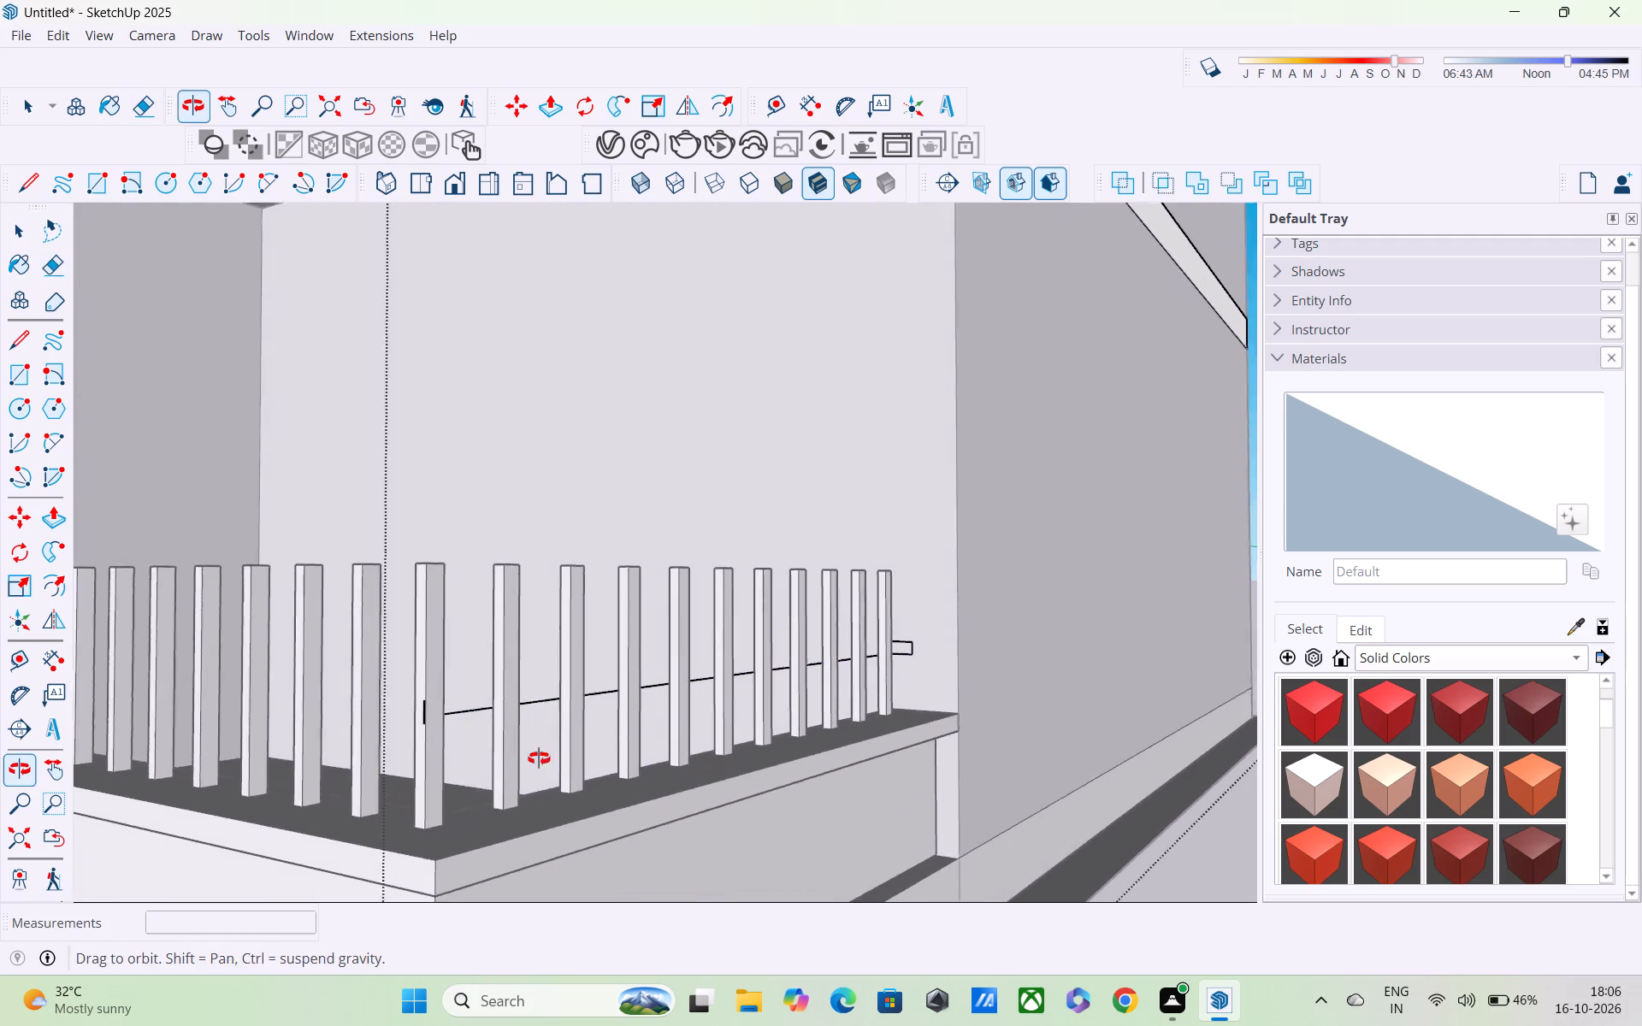
middle_click_drag(539, 758, 539, 777)
scroll(548, 725, "up", 5)
left_click_drag(517, 477, 517, 575)
scroll(517, 575, "down", 6)
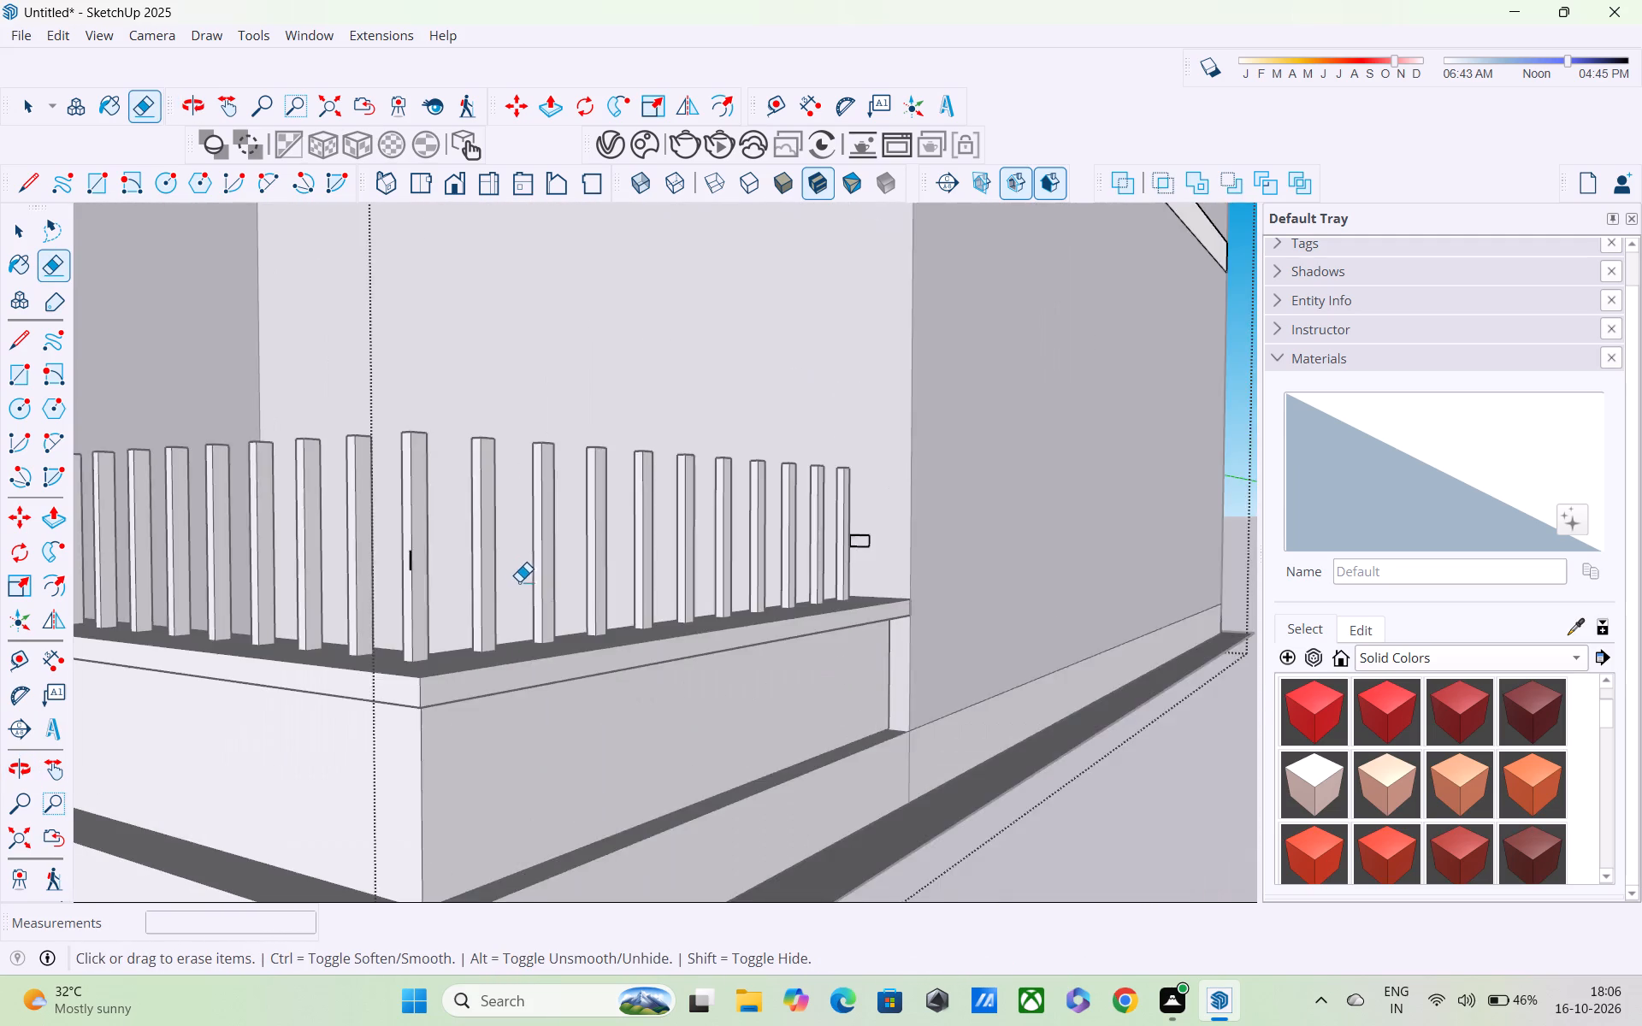
Erase the leftover rail end outline beside the pillar at the far end of the front balusters.
middle_click_drag(546, 607, 584, 659)
scroll(629, 624, "down", 4)
middle_click_drag(629, 622, 505, 638)
scroll(504, 637, "down", 4)
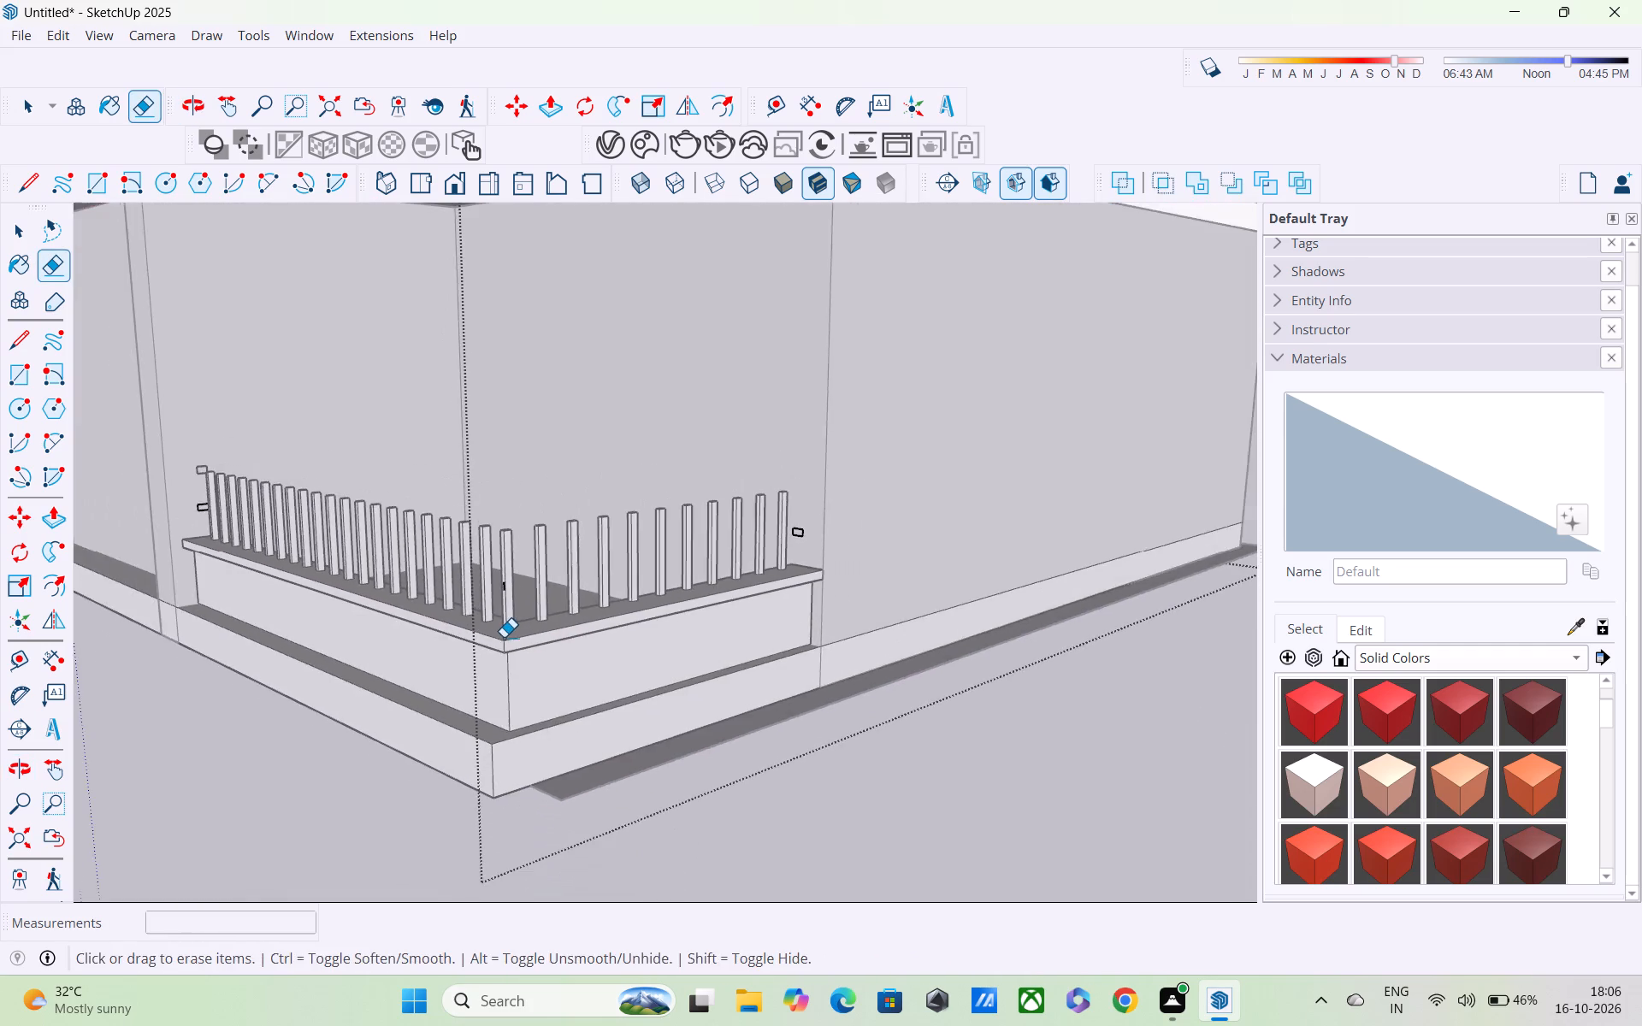
middle_click_drag(504, 637, 650, 675)
middle_click_drag(652, 674, 1255, 649, "shift")
scroll(801, 572, "up", 4)
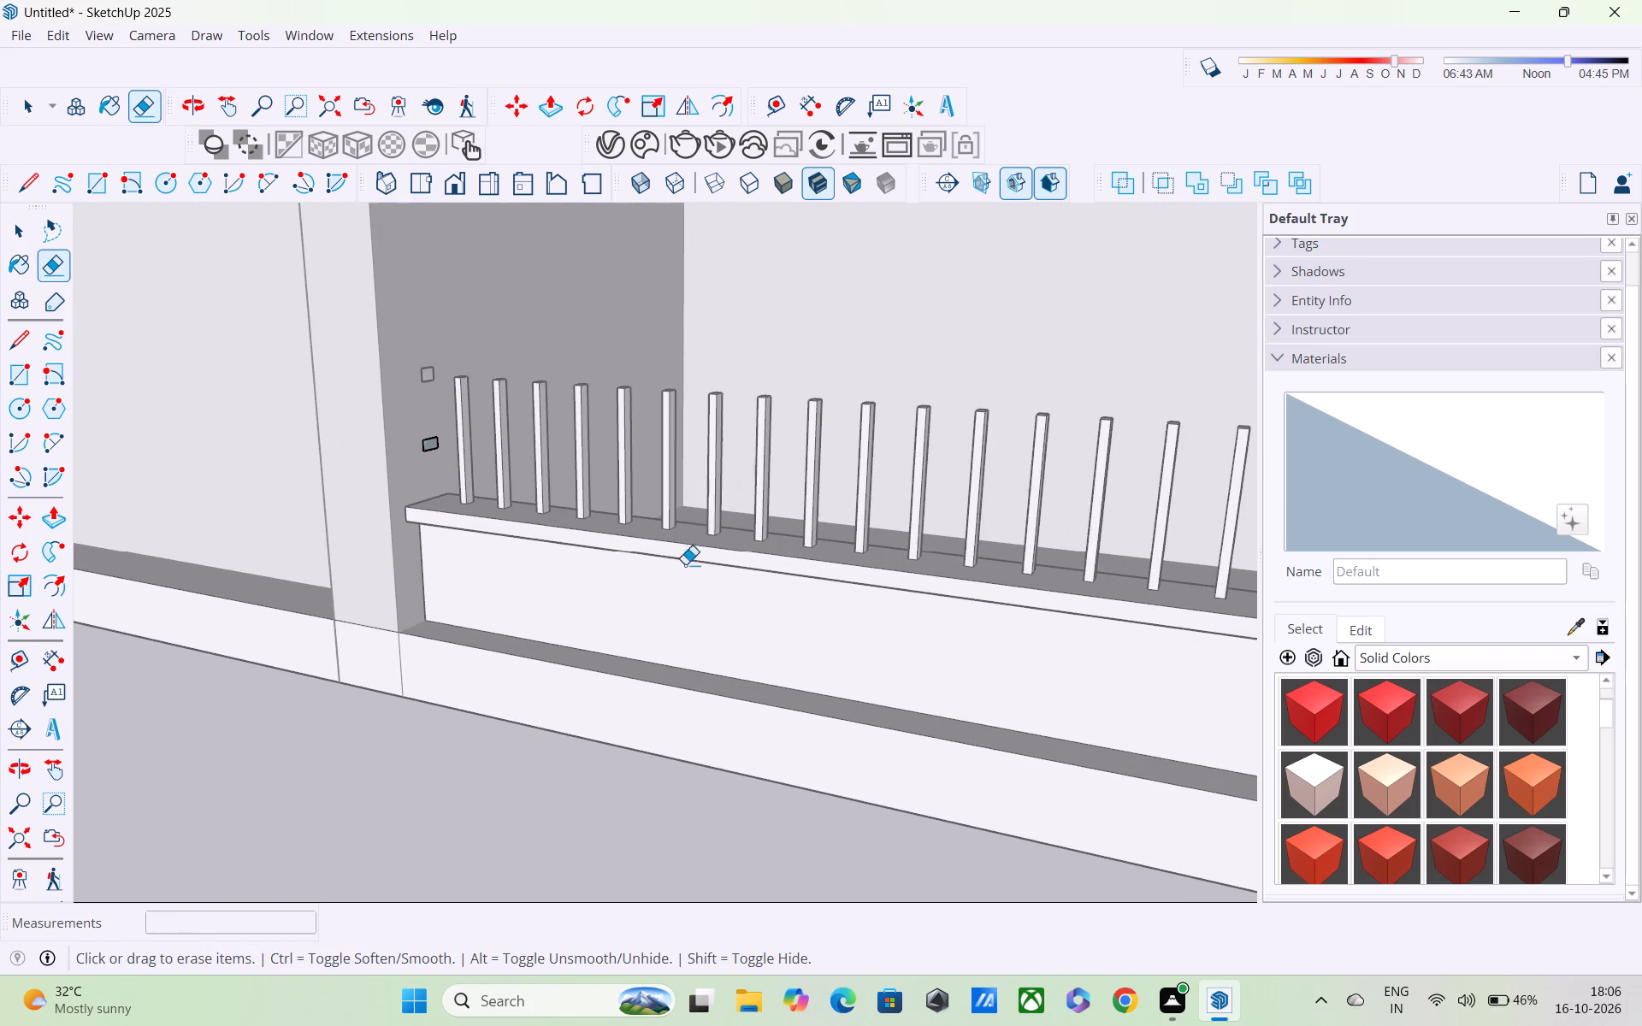
scroll(685, 564, "up", 1)
left_click_drag(433, 439, 429, 455)
left_click_drag(428, 448, 441, 446)
left_click_drag(440, 444, 400, 457)
Erase the leftover rail end outline beside the last baluster of the balcony's side run.
scroll(449, 470, "down", 6)
middle_click_drag(554, 573, 210, 584, "shift")
scroll(698, 461, "up", 10)
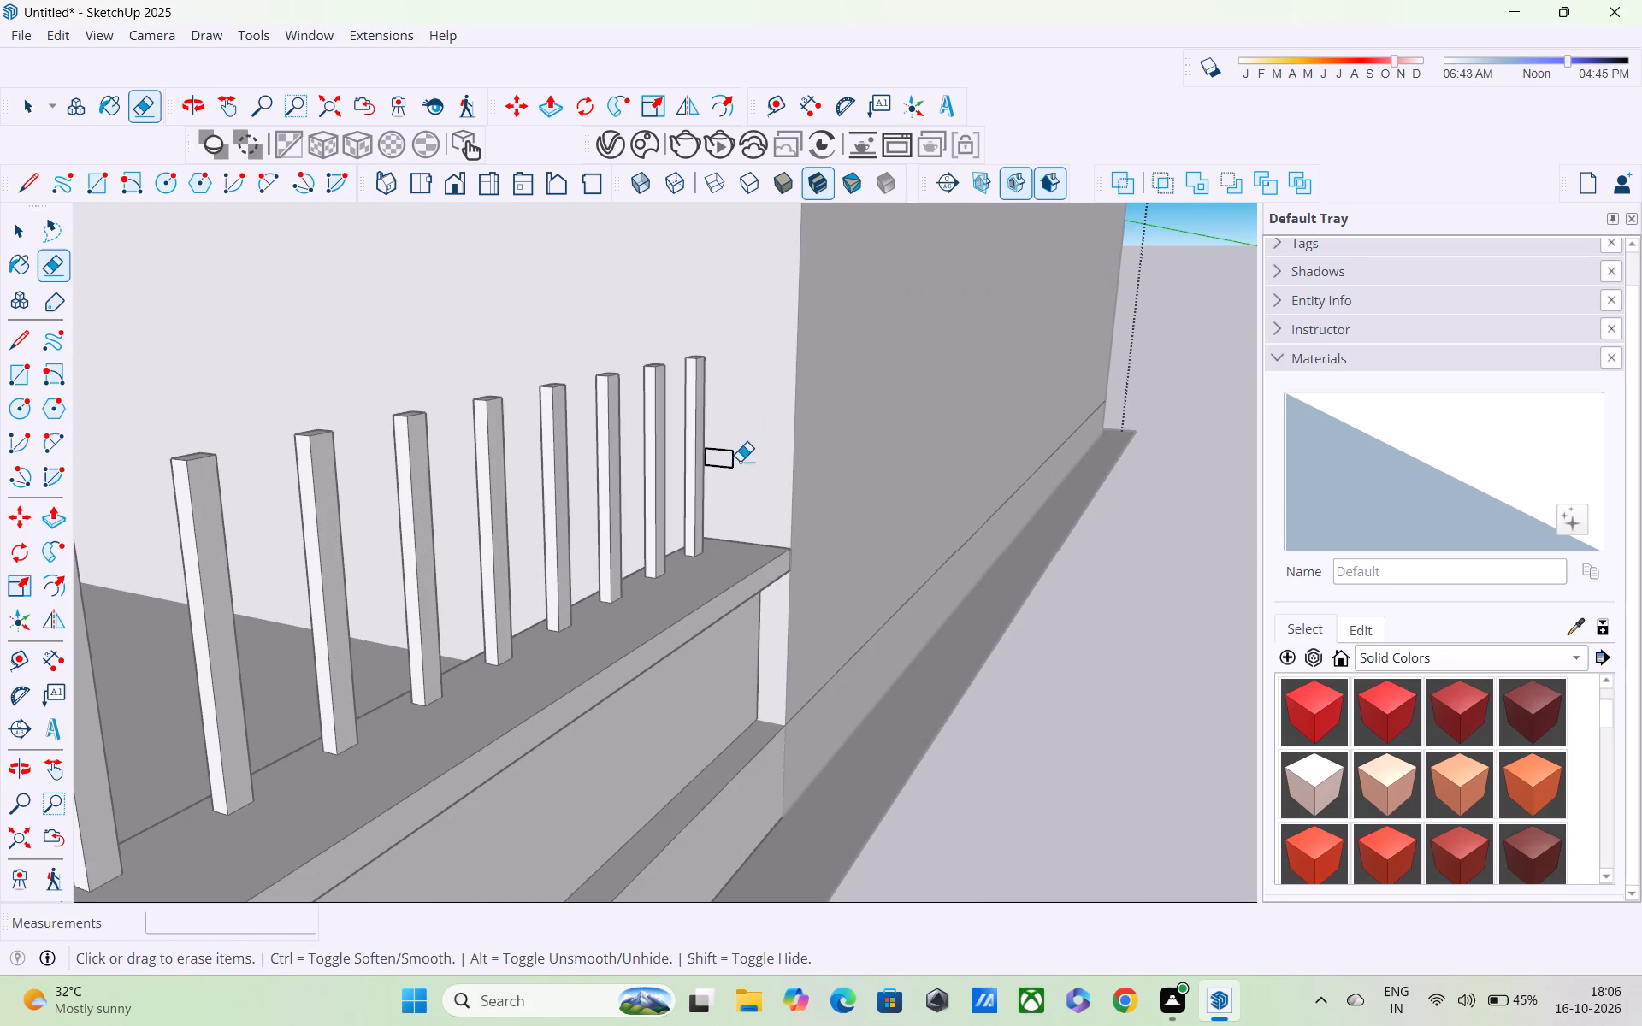
left_click_drag(731, 443, 729, 466)
scroll(716, 457, "down", 1)
scroll(716, 457, "up", 1)
middle_click_drag(716, 457, 661, 481)
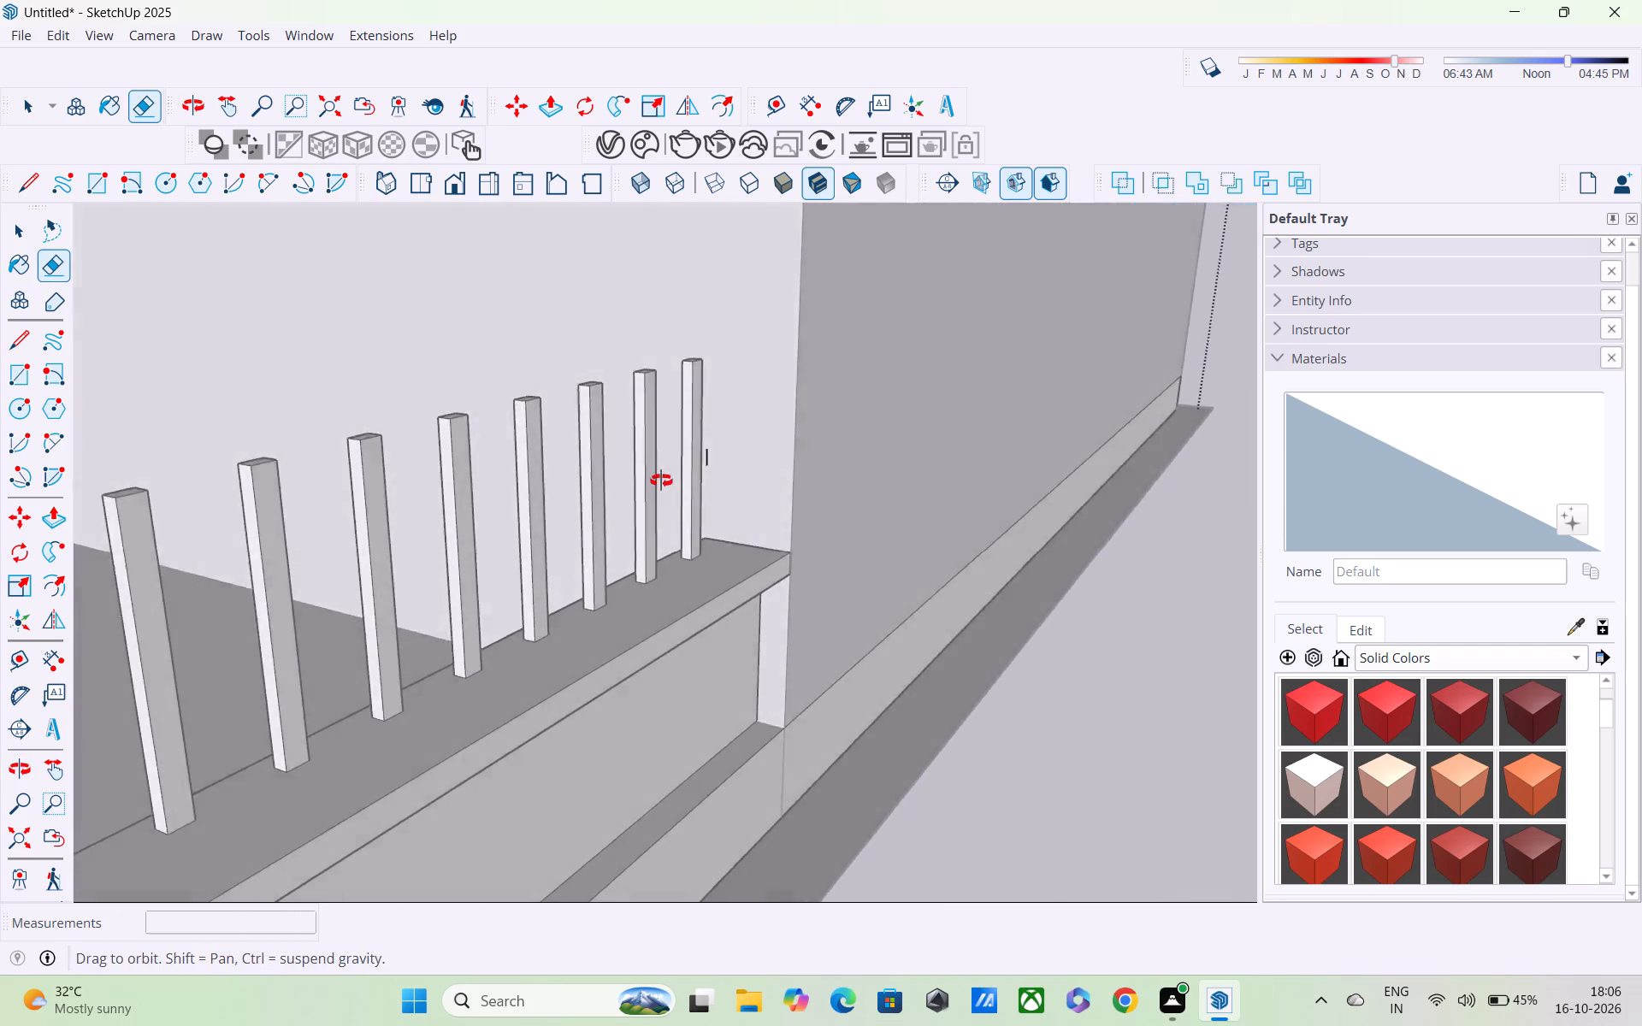
middle_click_drag(661, 481, 599, 494)
scroll(740, 489, "up", 6)
left_click_drag(691, 429, 706, 446)
scroll(706, 447, "down", 7)
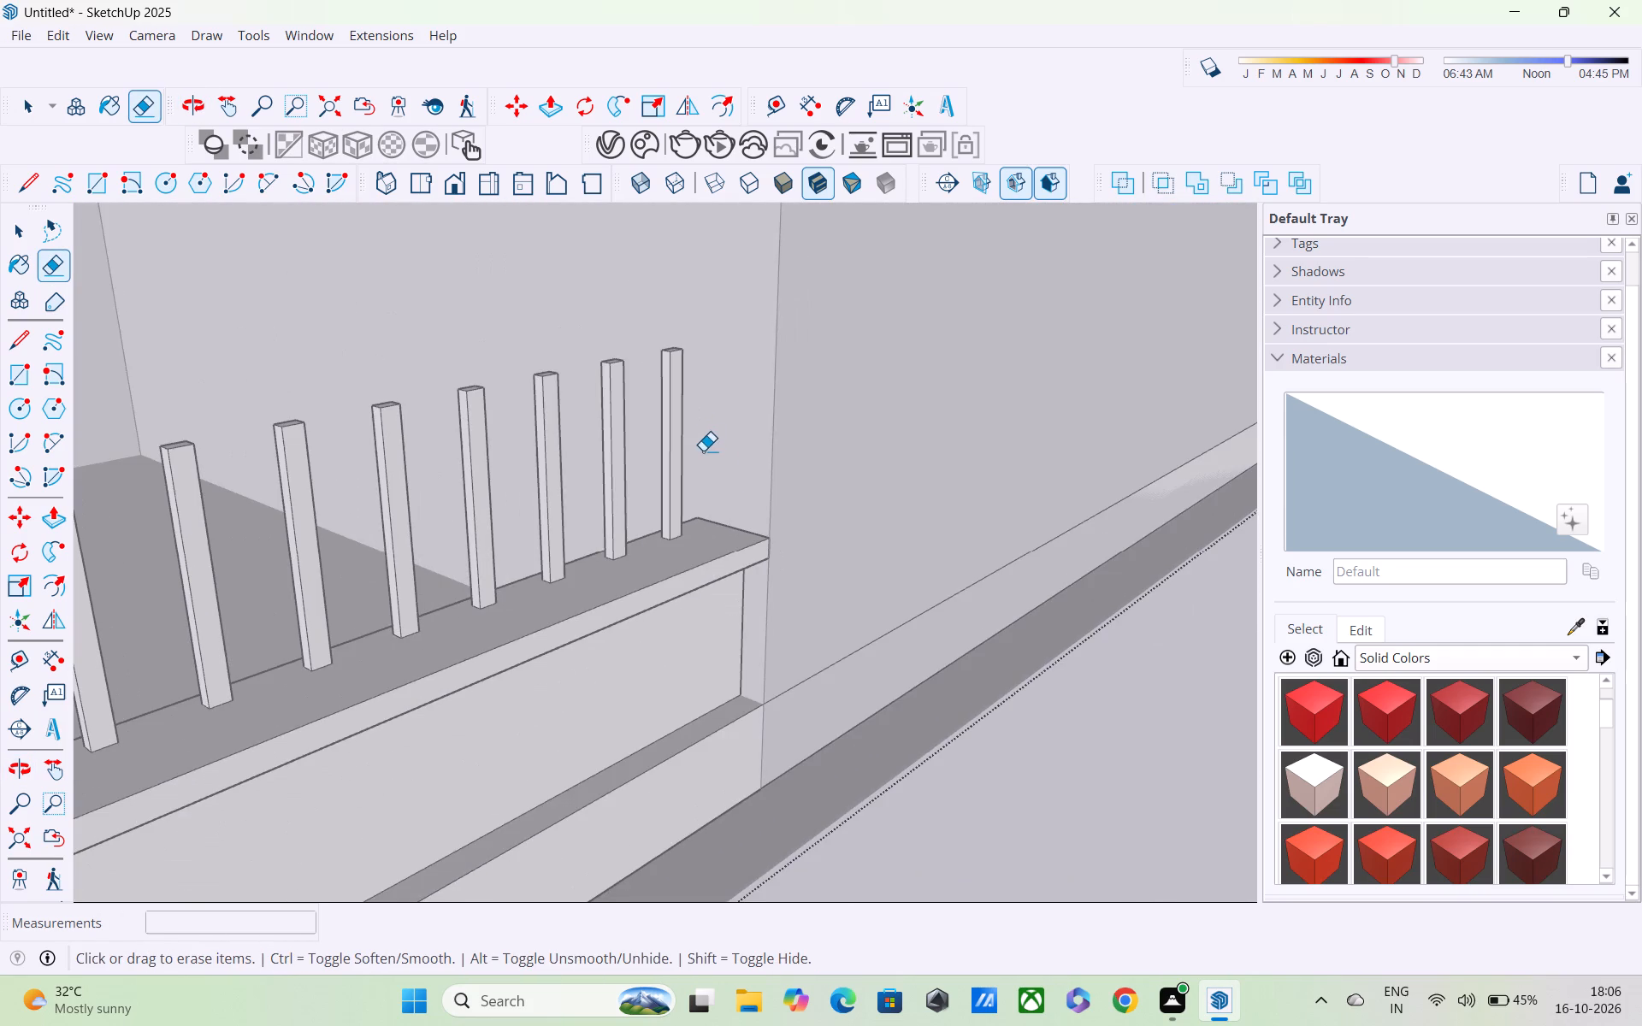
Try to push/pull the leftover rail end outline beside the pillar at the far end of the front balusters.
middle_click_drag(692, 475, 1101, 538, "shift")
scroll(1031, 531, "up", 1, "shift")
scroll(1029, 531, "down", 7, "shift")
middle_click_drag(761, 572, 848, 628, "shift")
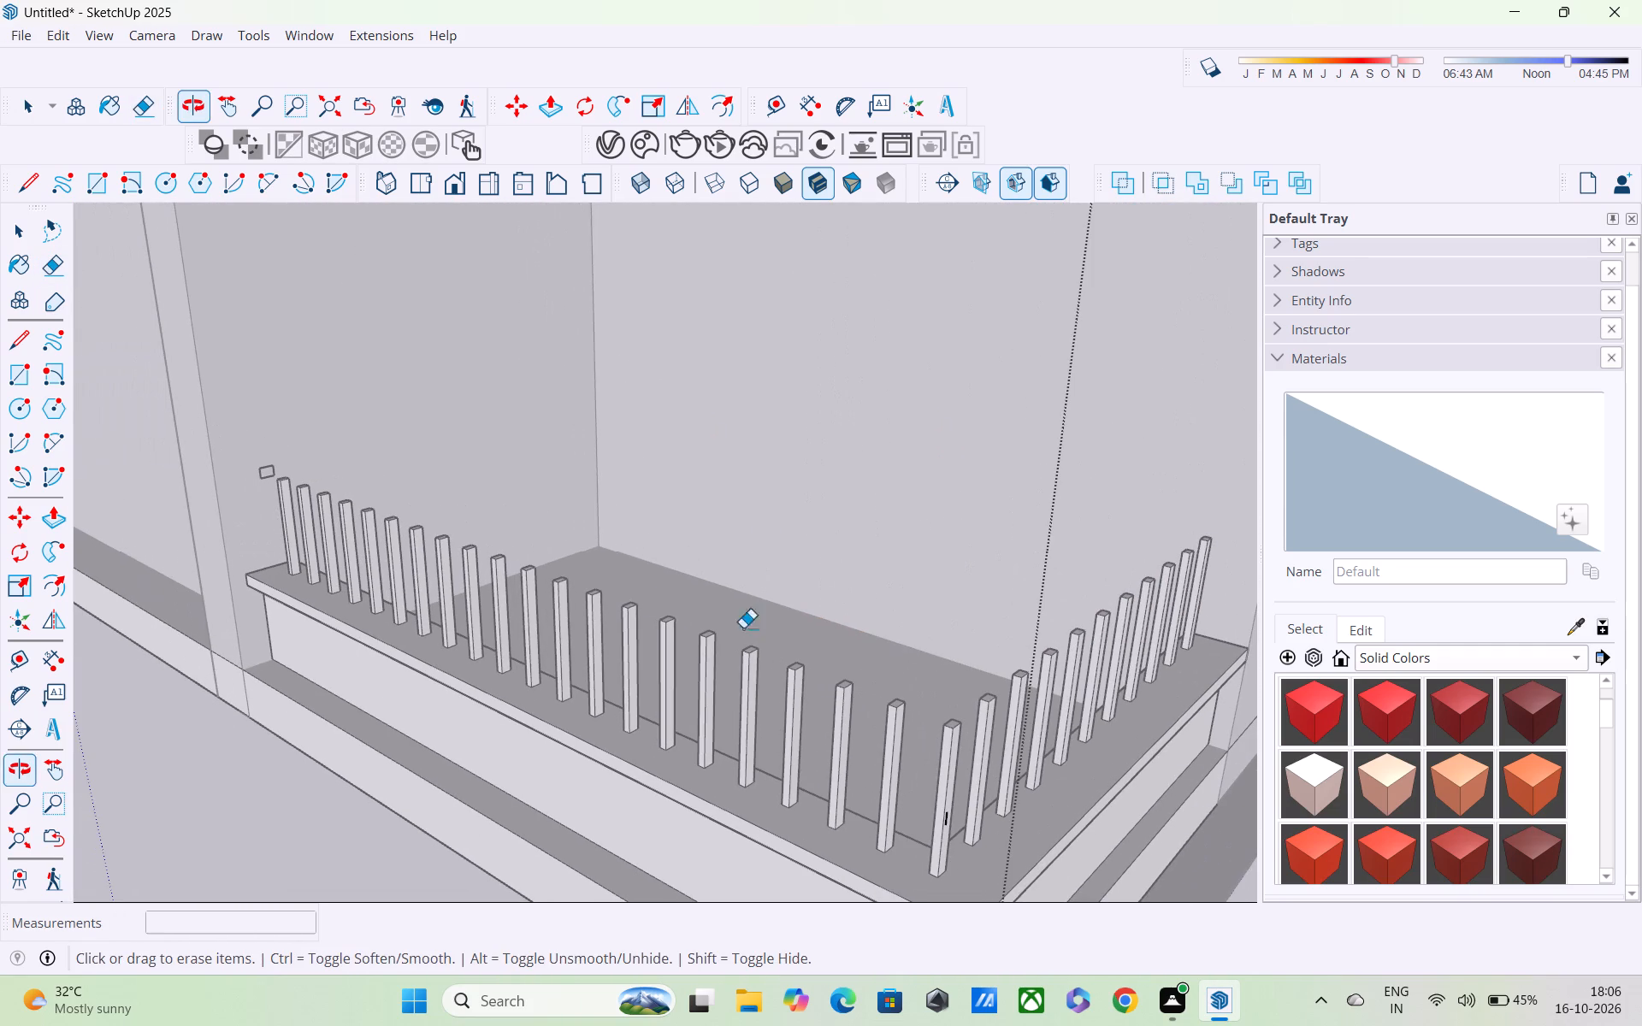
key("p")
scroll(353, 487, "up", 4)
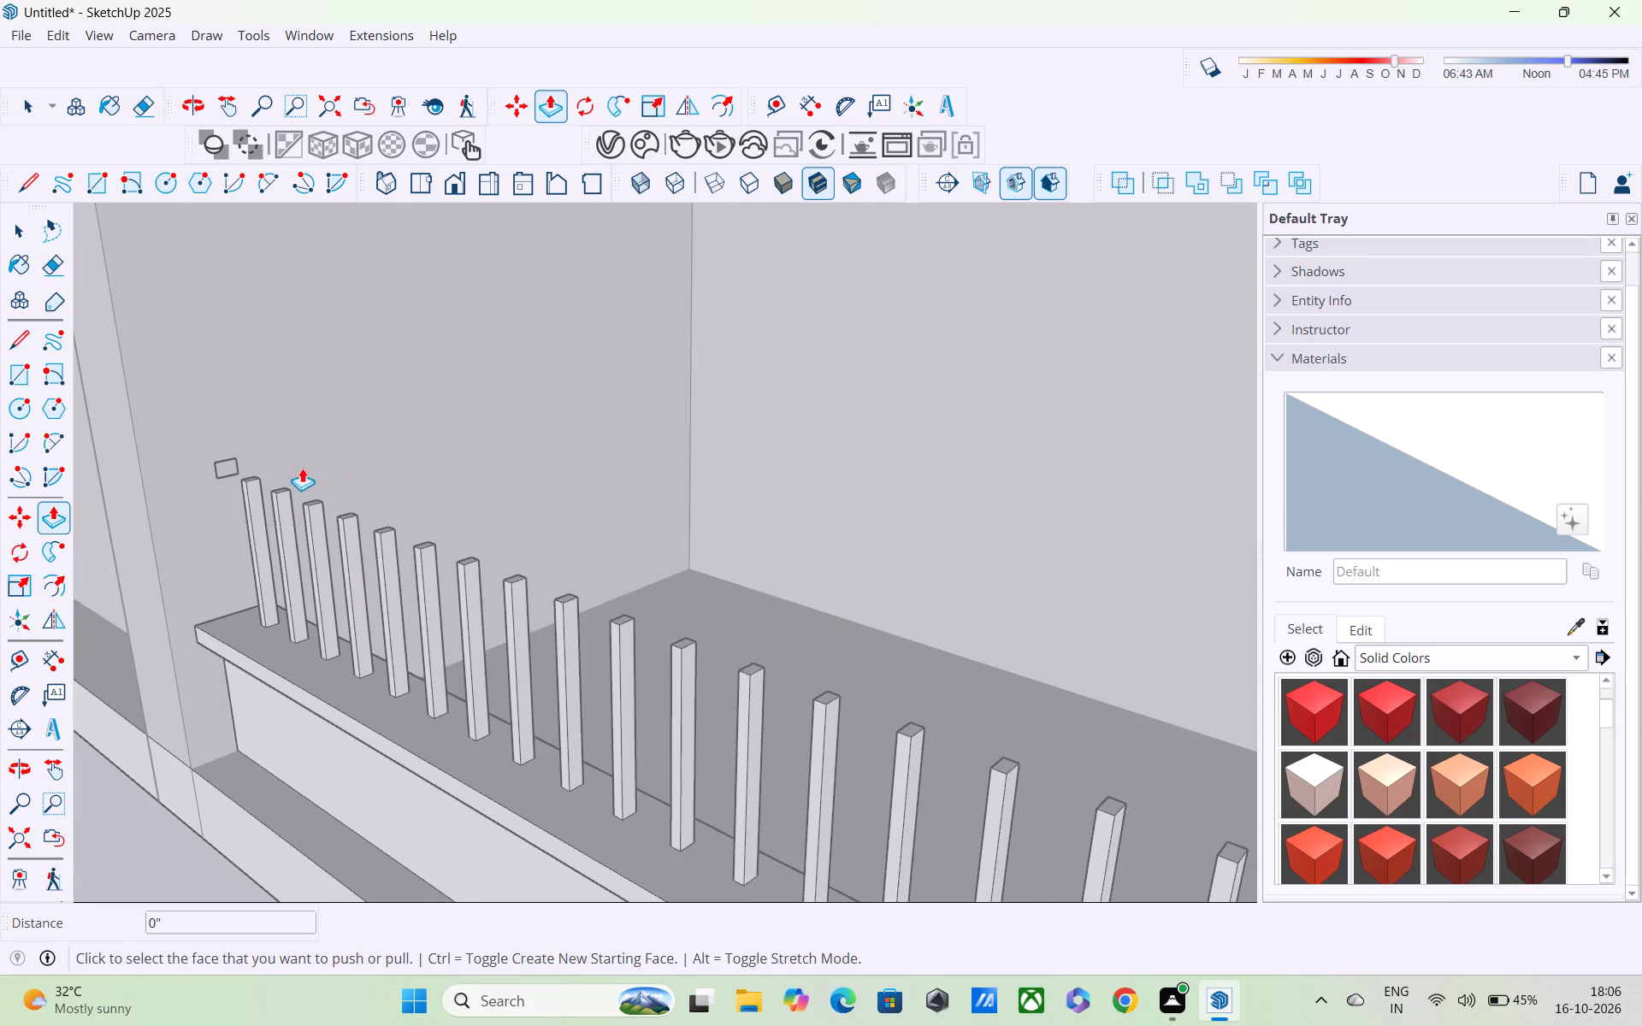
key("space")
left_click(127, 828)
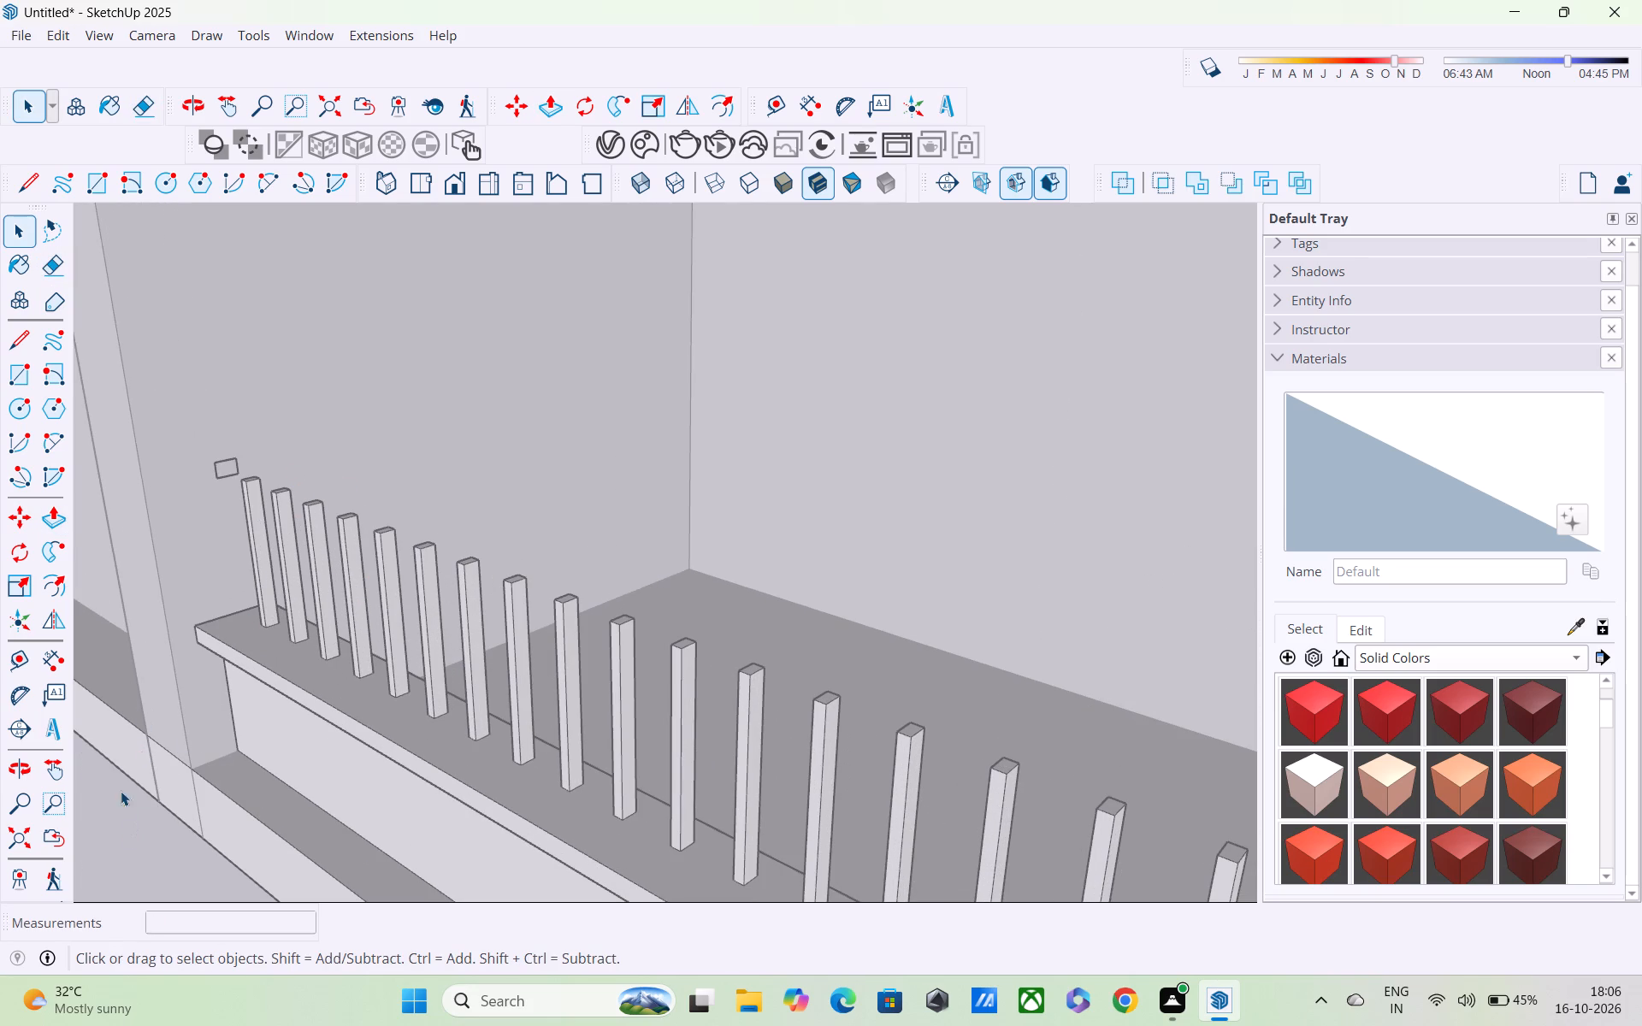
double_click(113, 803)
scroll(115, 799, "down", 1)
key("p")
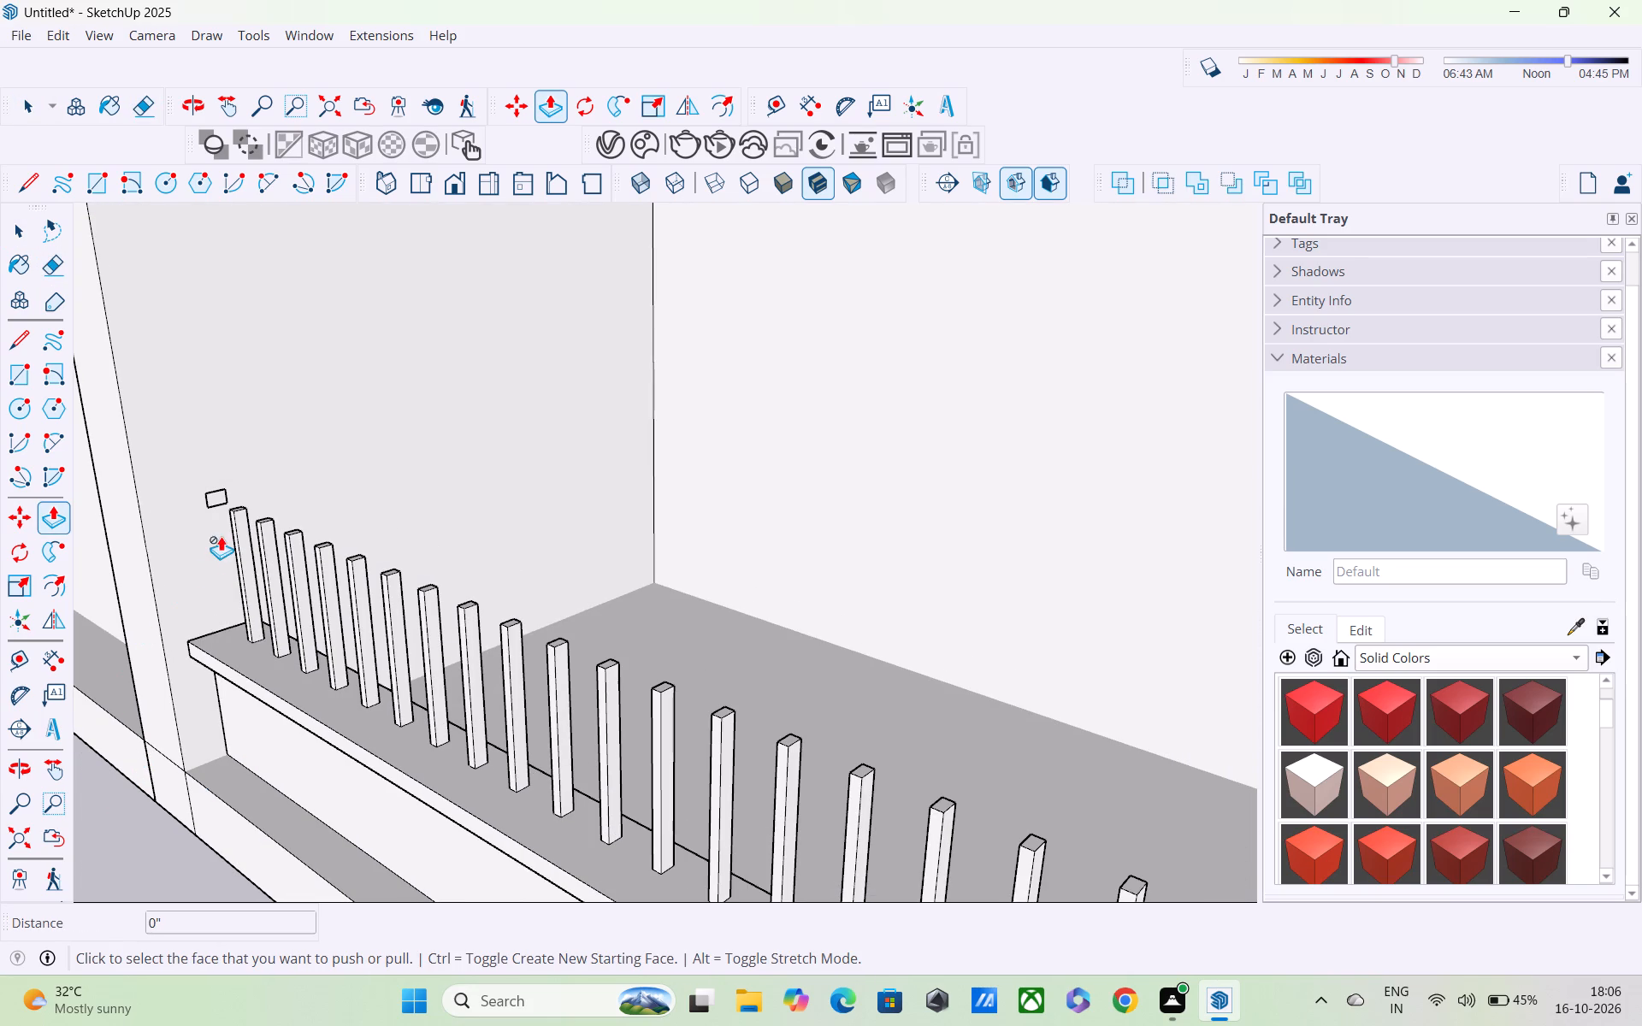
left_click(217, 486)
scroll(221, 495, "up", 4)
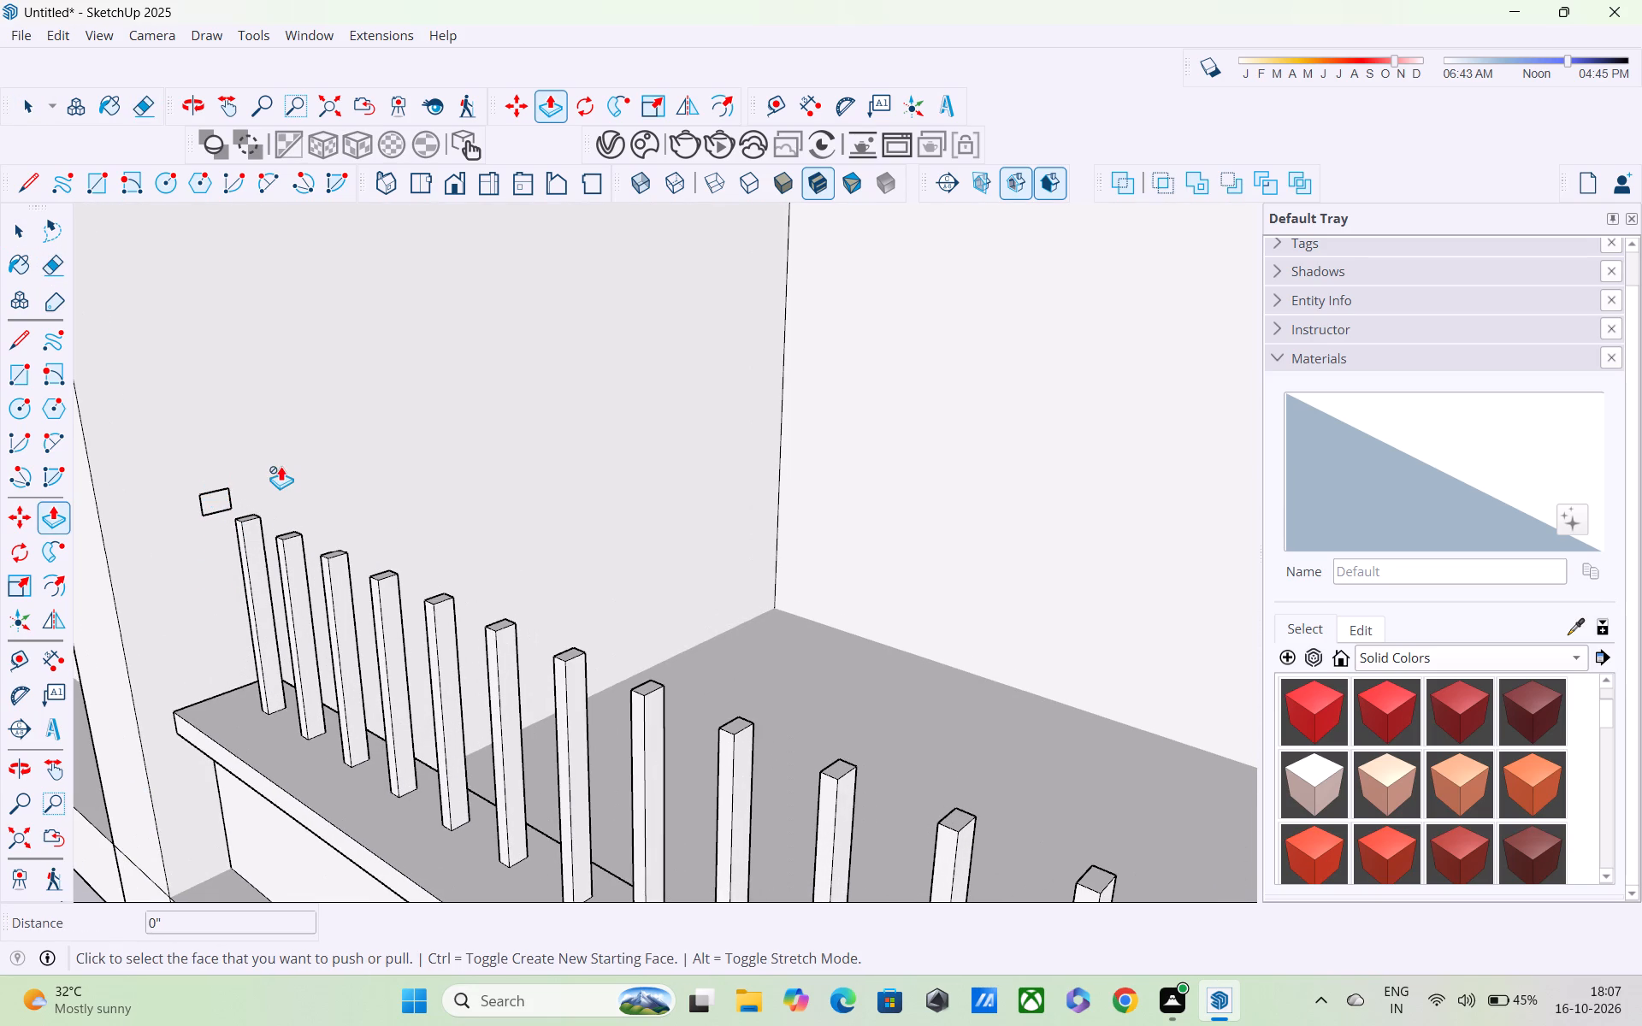
Draw a rectangle over the rail end outline at the far end of the ground-floor balcony's front balusters.
key("space")
left_click(305, 427)
double_click(308, 443)
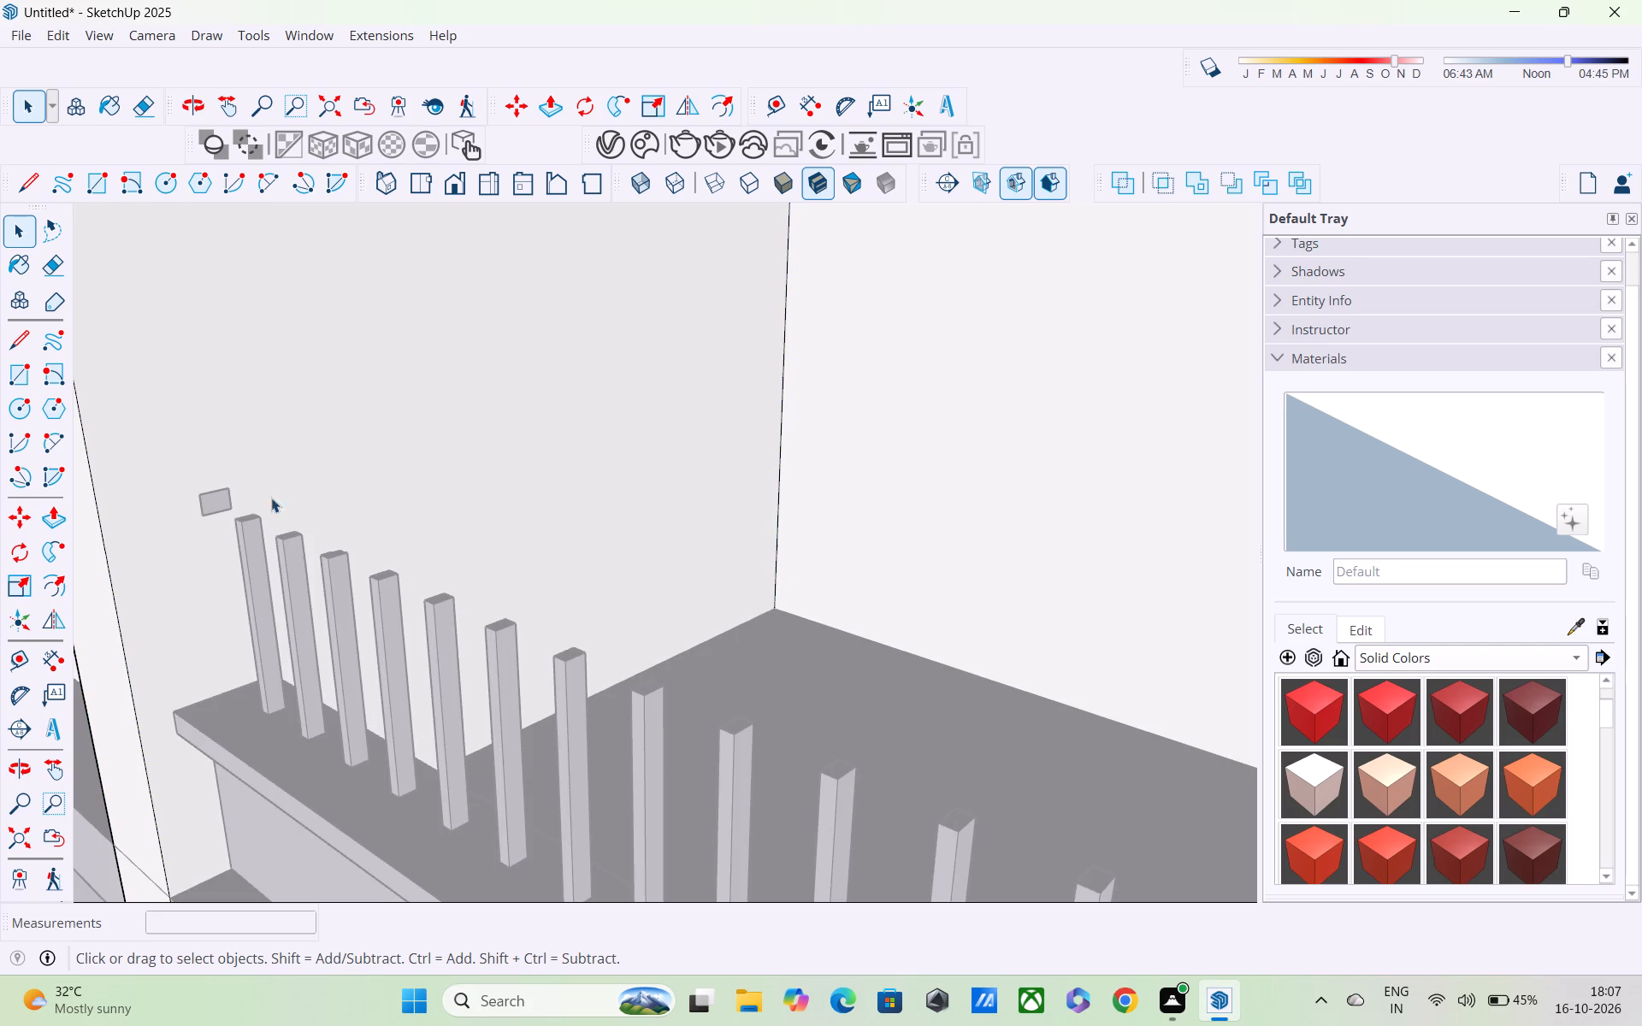
left_click(175, 694)
scroll(181, 734, "down", 10)
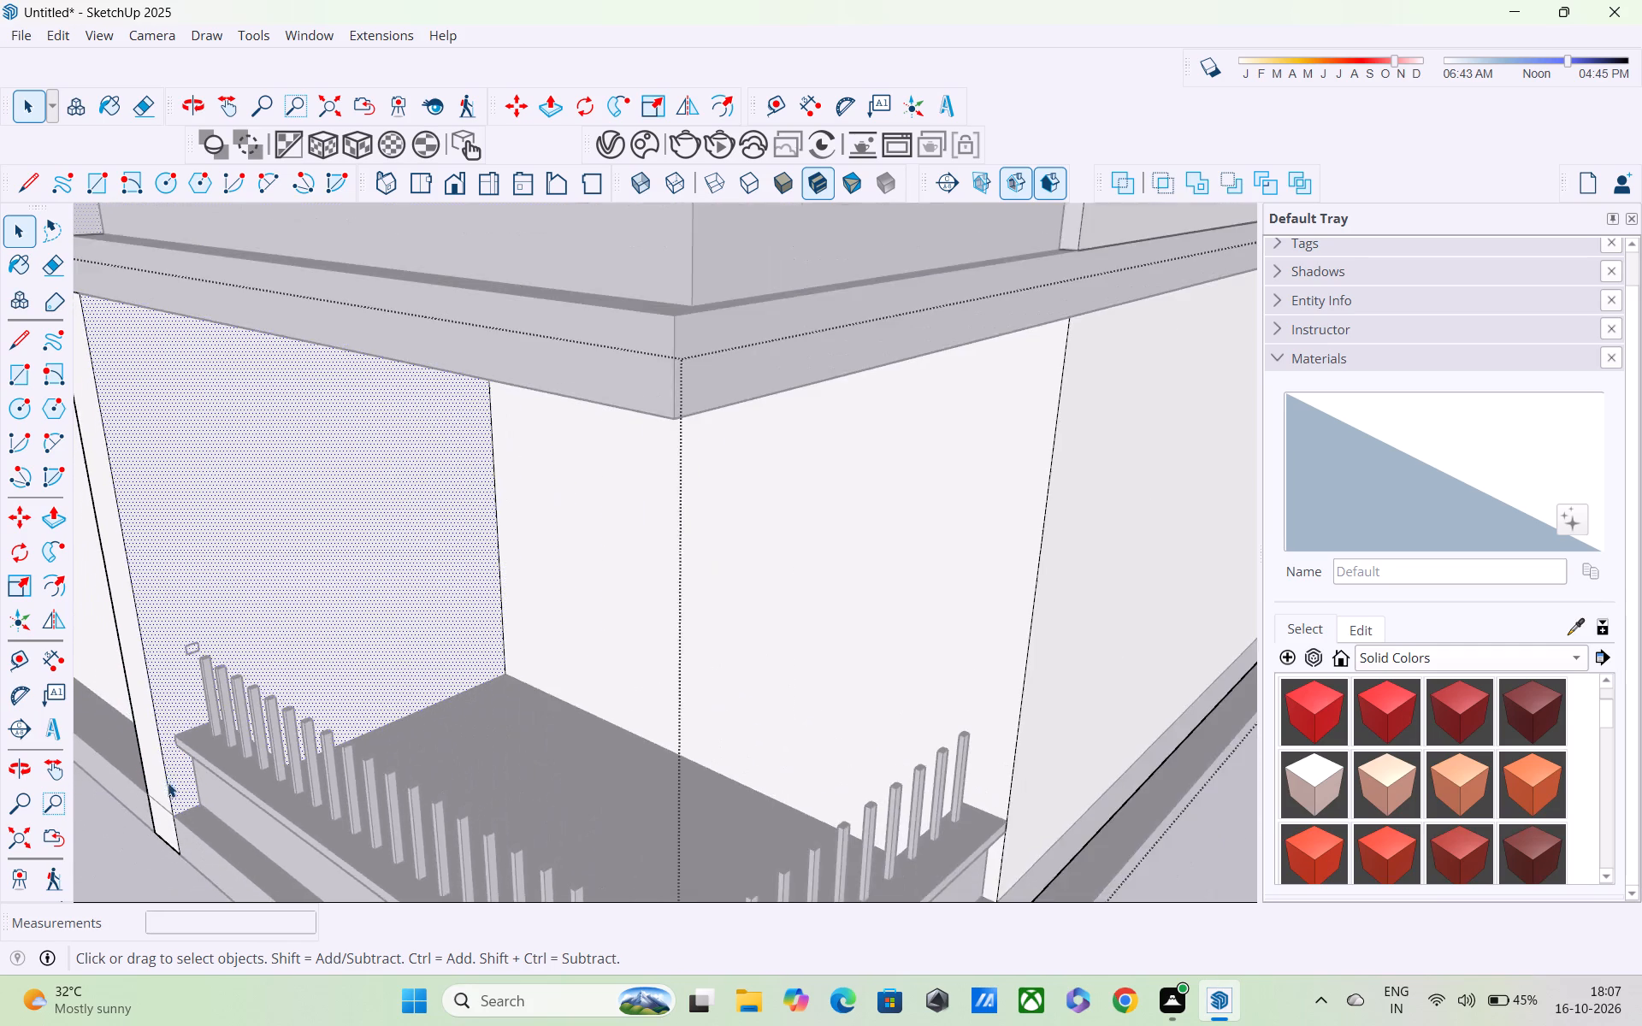
middle_click_drag(163, 800, 435, 555, "shift")
scroll(435, 555, "up", 1, "shift")
left_click(261, 780)
middle_click_drag(625, 581, 410, 646)
key("r")
scroll(384, 531, "up", 5)
scroll(234, 328, "up", 3)
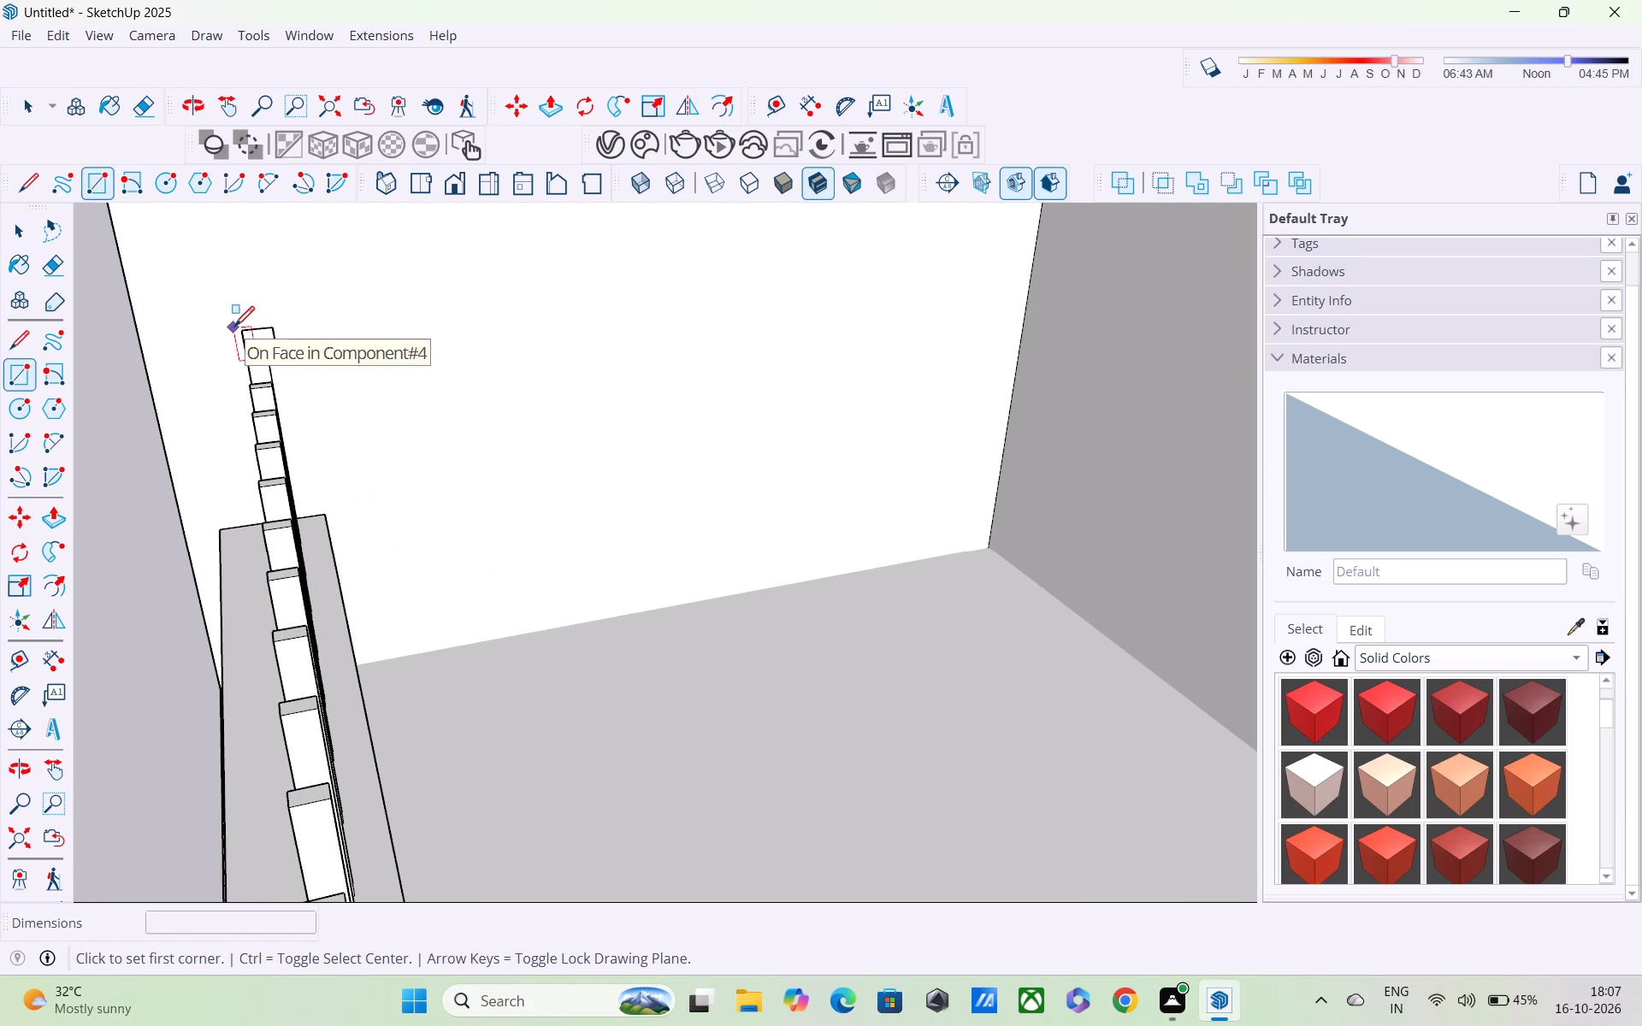
left_click(243, 331)
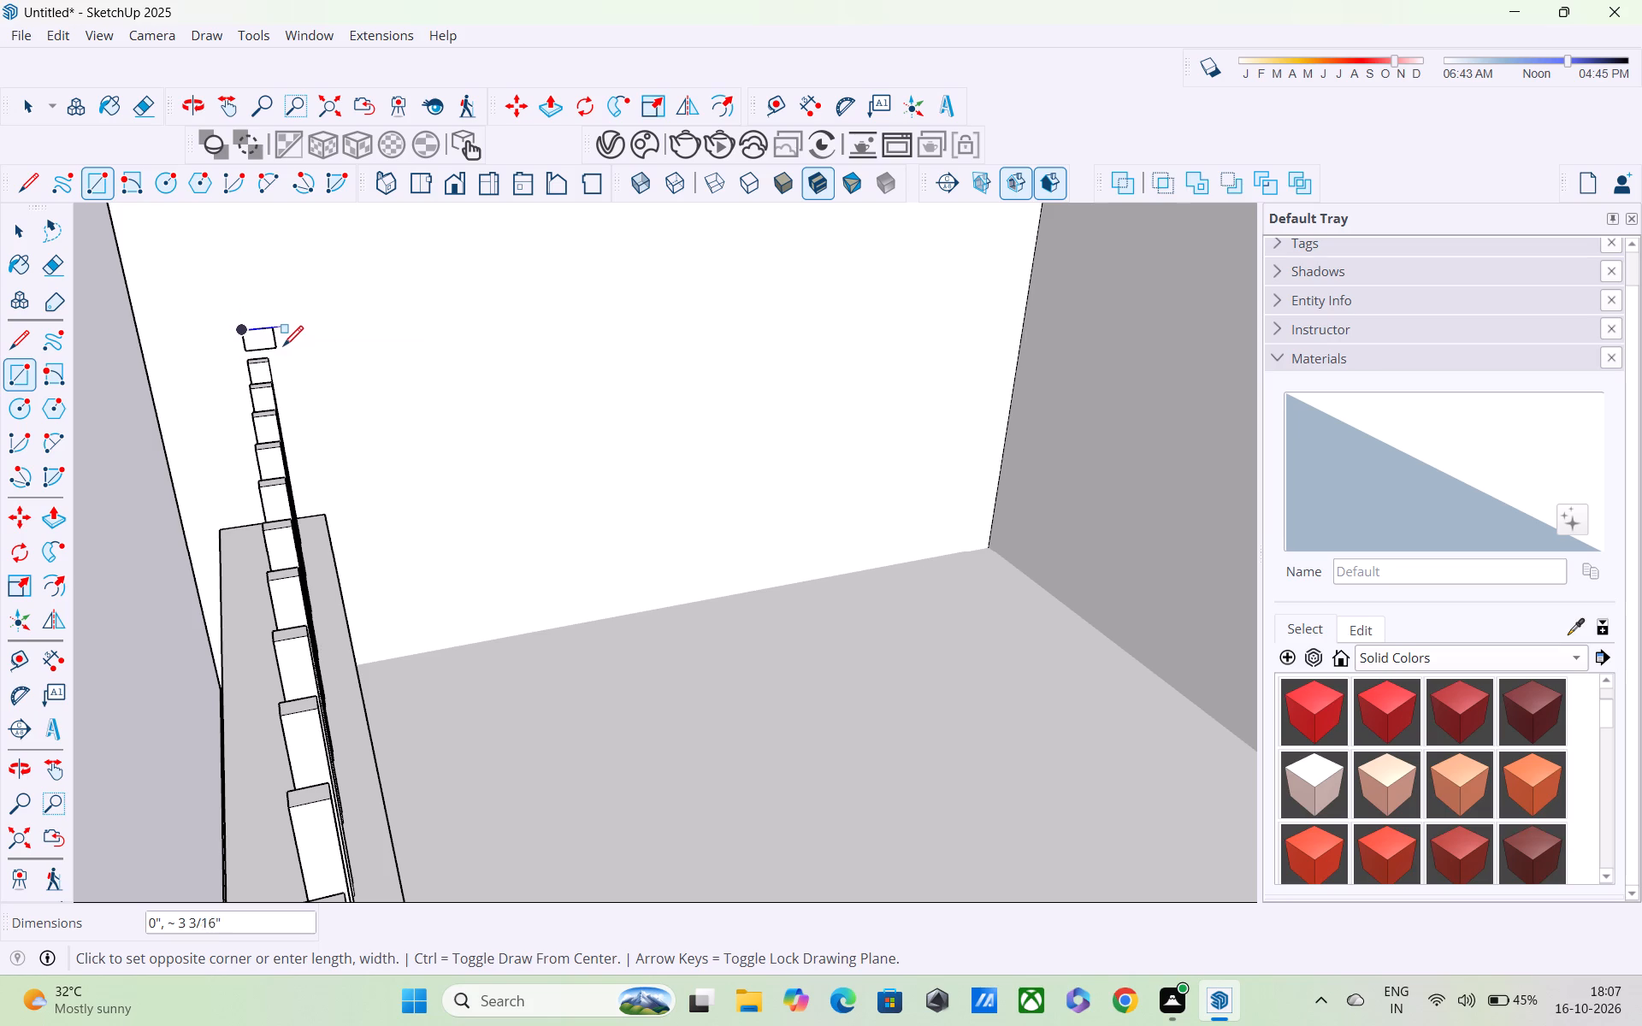
left_click(281, 348)
Push/Pull the rectangle about 11' 8 11/16" along the tops of the front balusters to form the front handrail.
key("p")
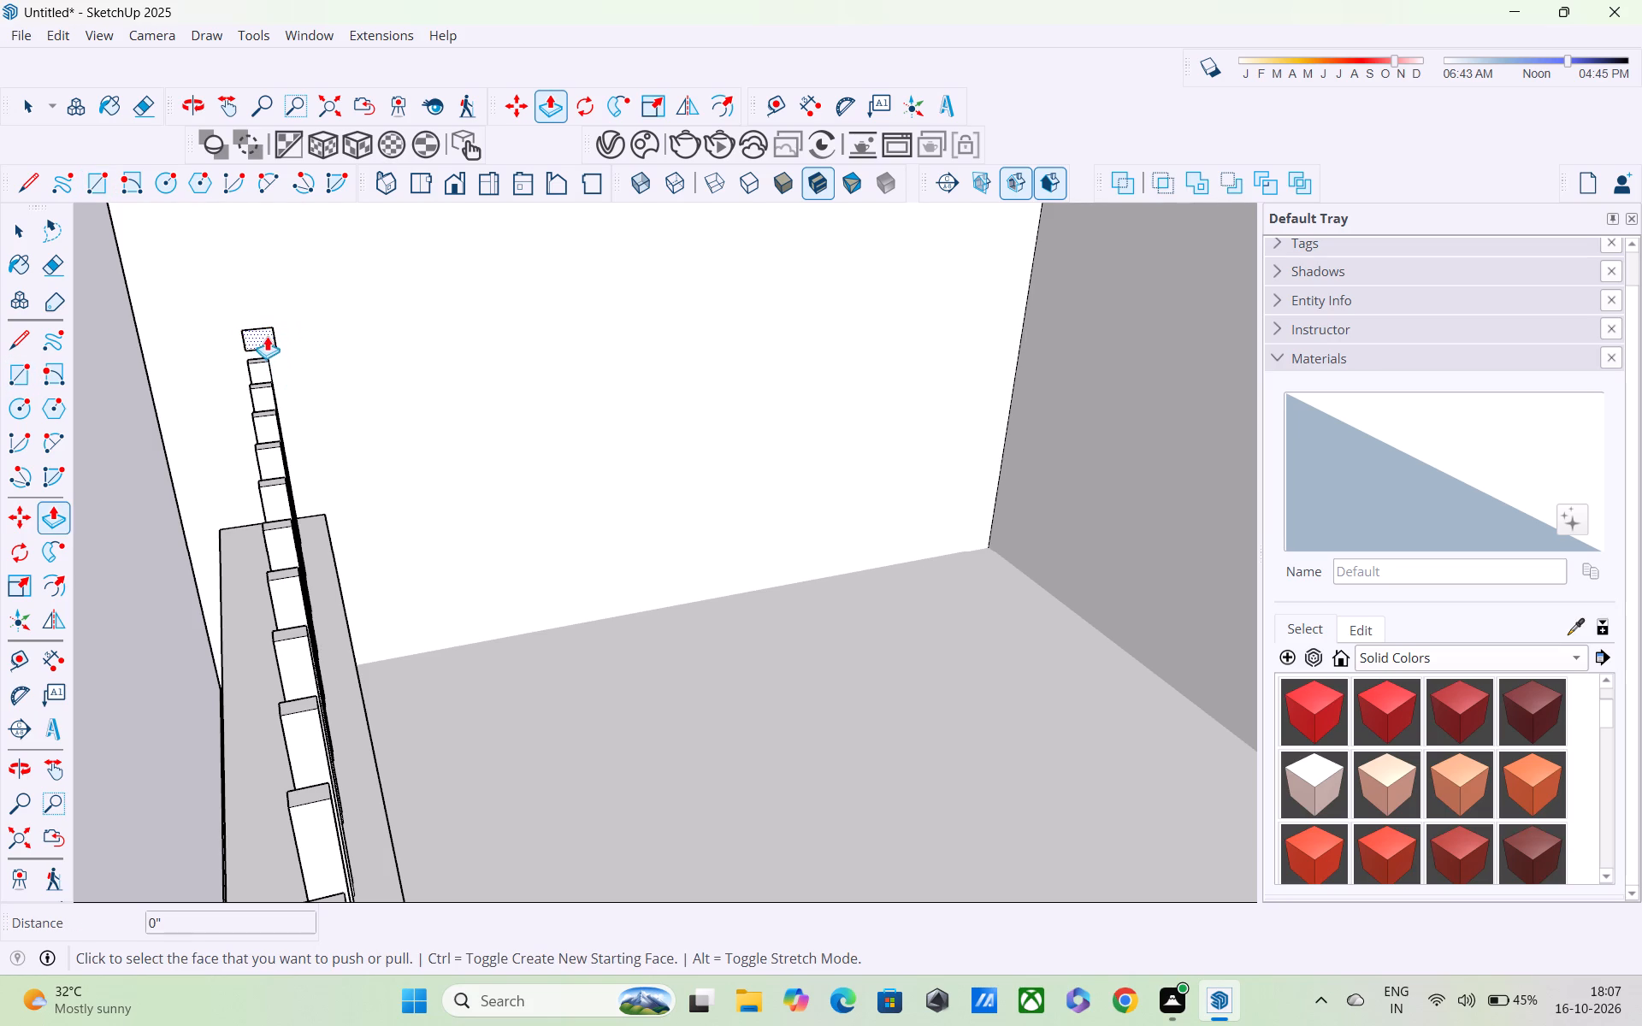
left_click(264, 333)
scroll(265, 427, "down", 10)
scroll(282, 570, "down", 5)
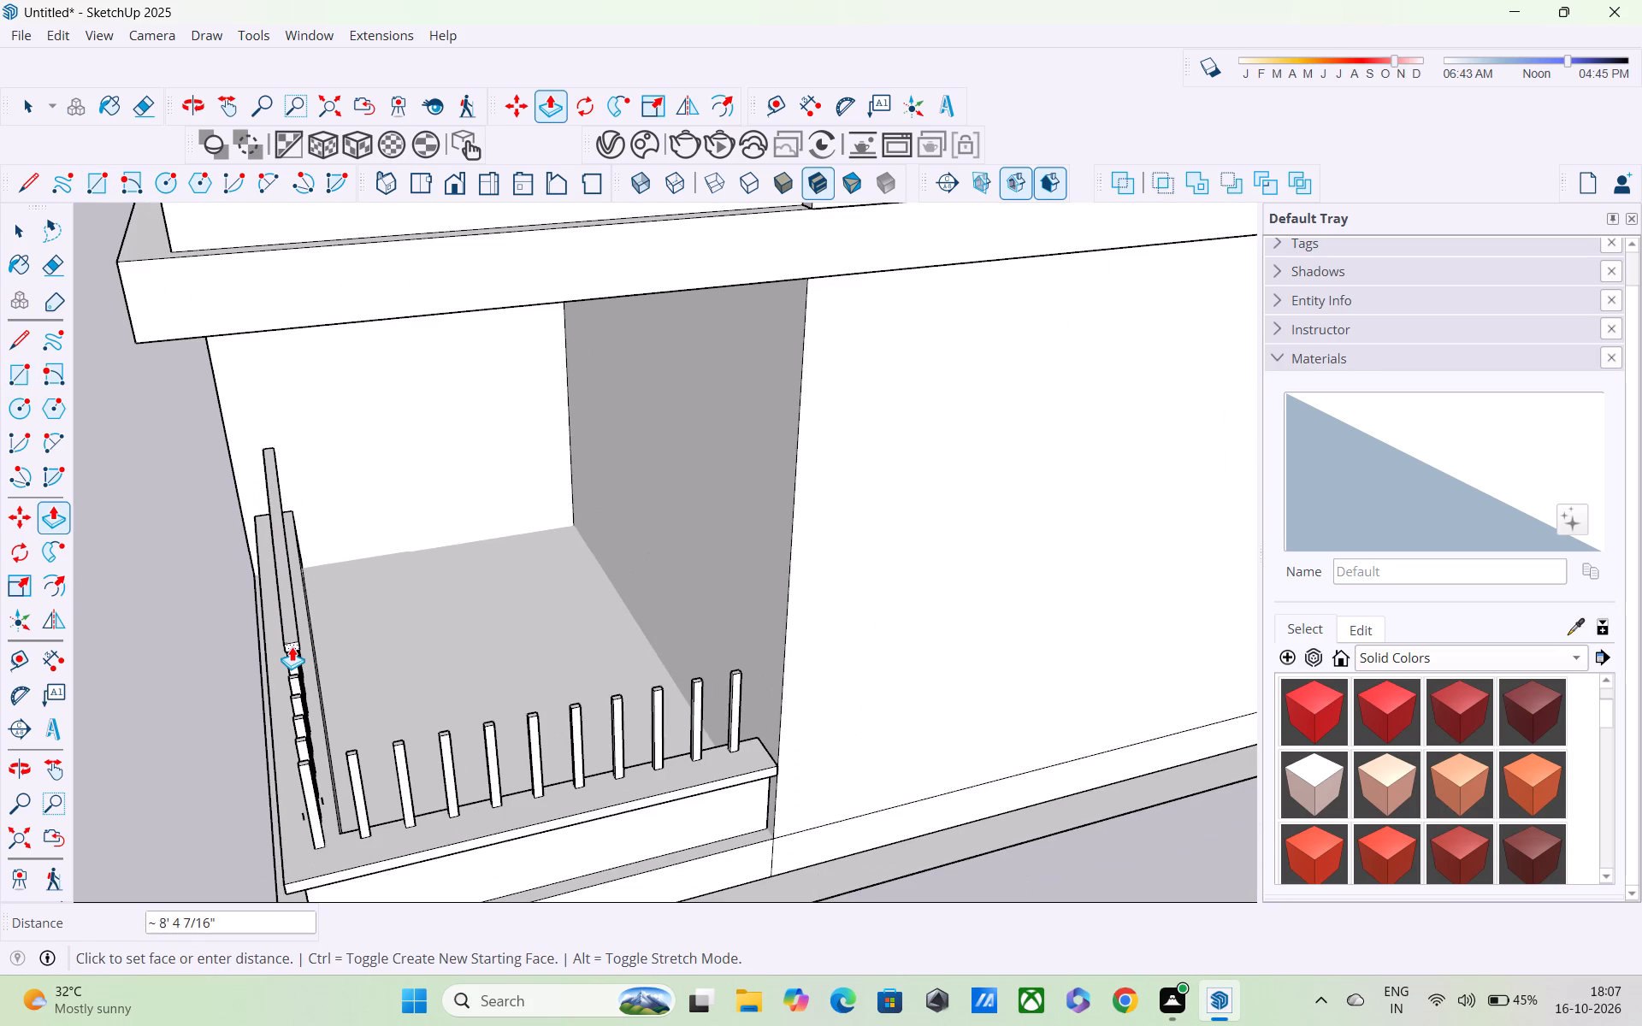
middle_click_drag(292, 648, 309, 501, "ctrl")
middle_click_drag(309, 501, 348, 424, "shift")
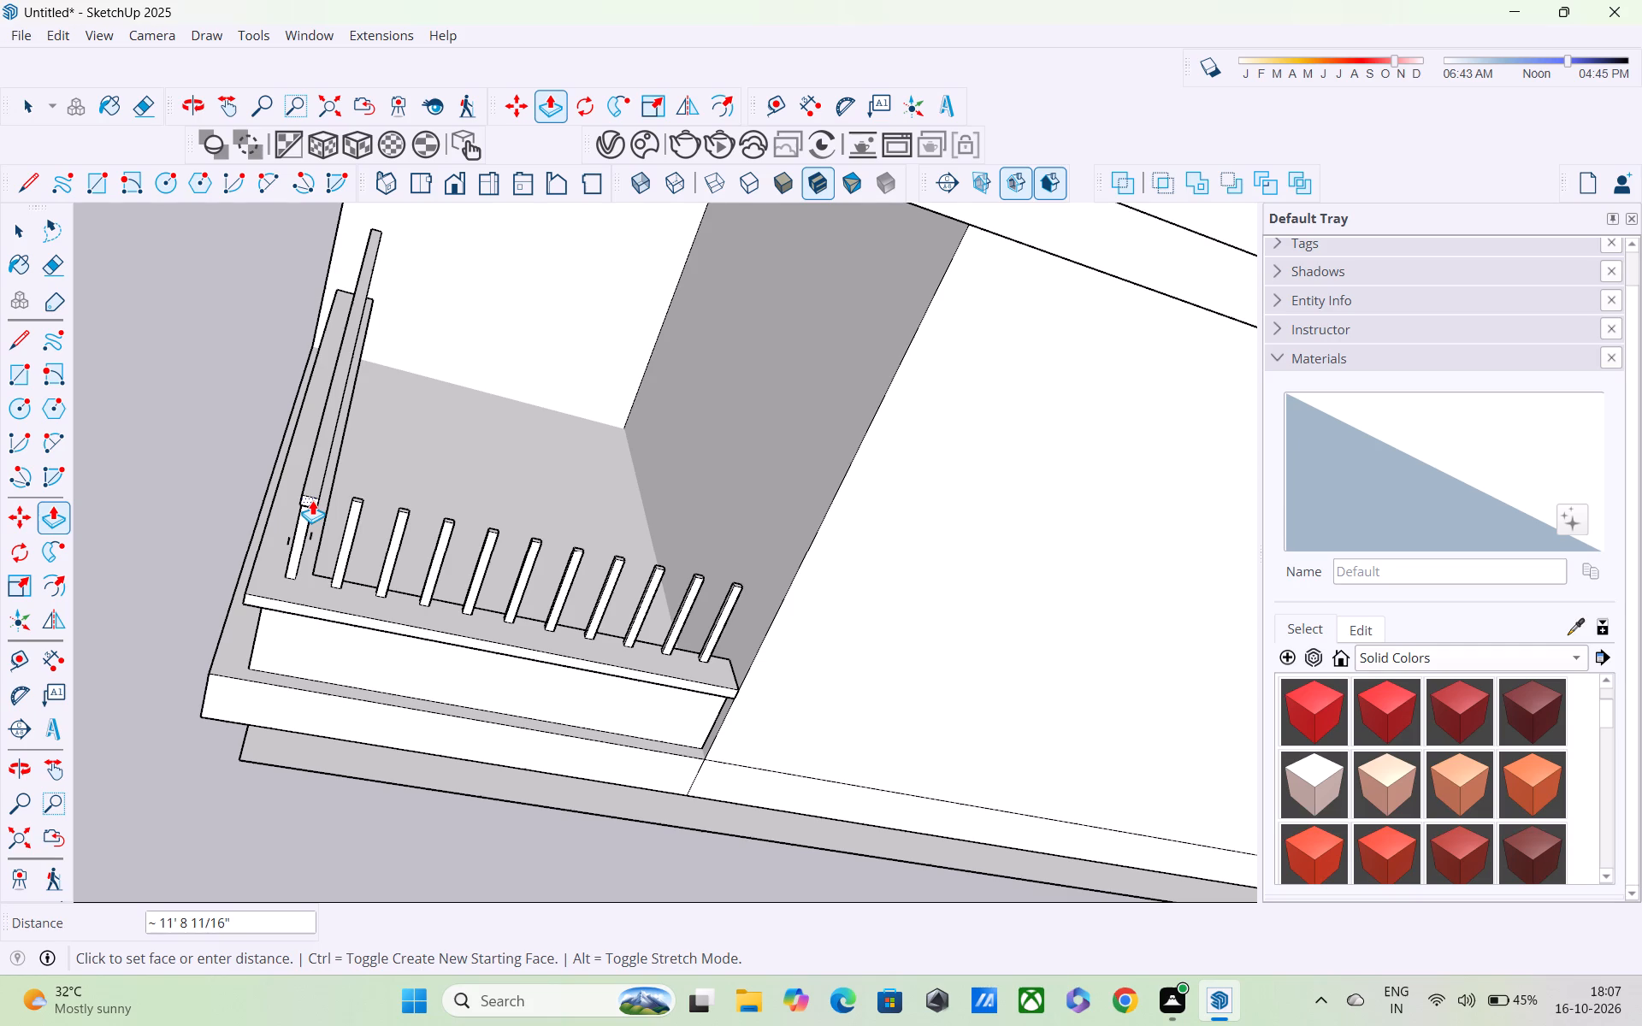
left_click(312, 500)
Draw two vertical lines about 1 7/8" long on the front handrail's inner face near the corner, outlining the side rail's end.
middle_click_drag(327, 501, 21, 469)
scroll(213, 497, "up", 5)
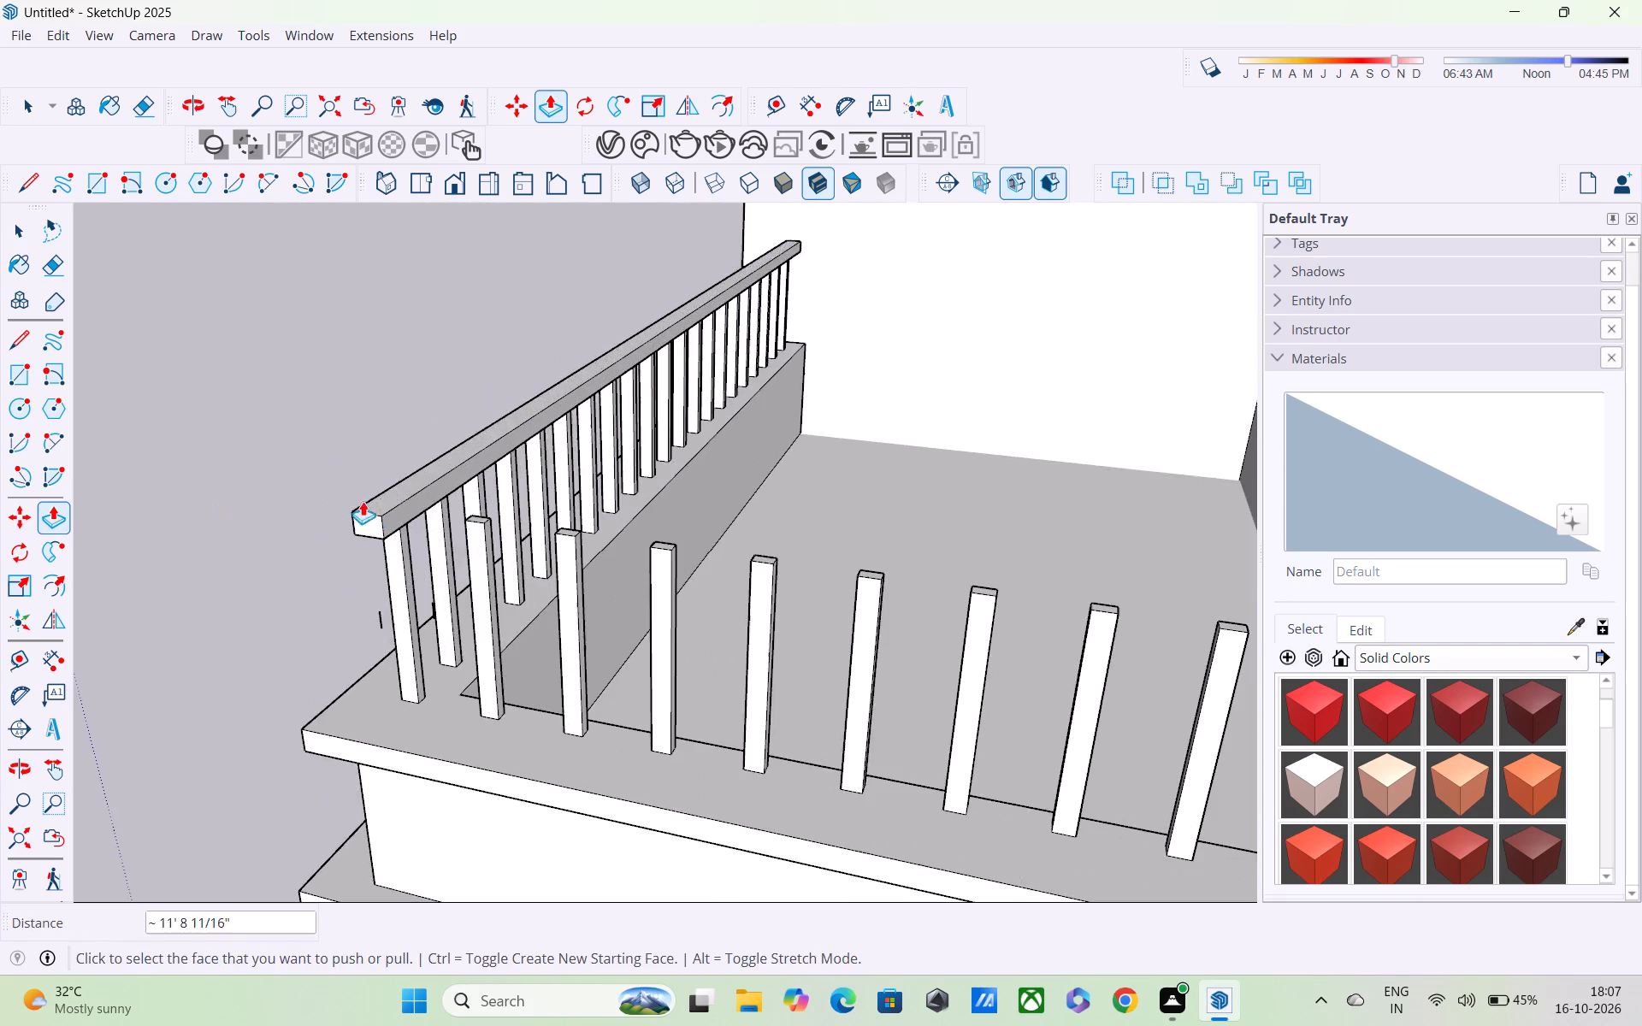
middle_click_drag(379, 507, 93, 471)
scroll(422, 456, "up", 4)
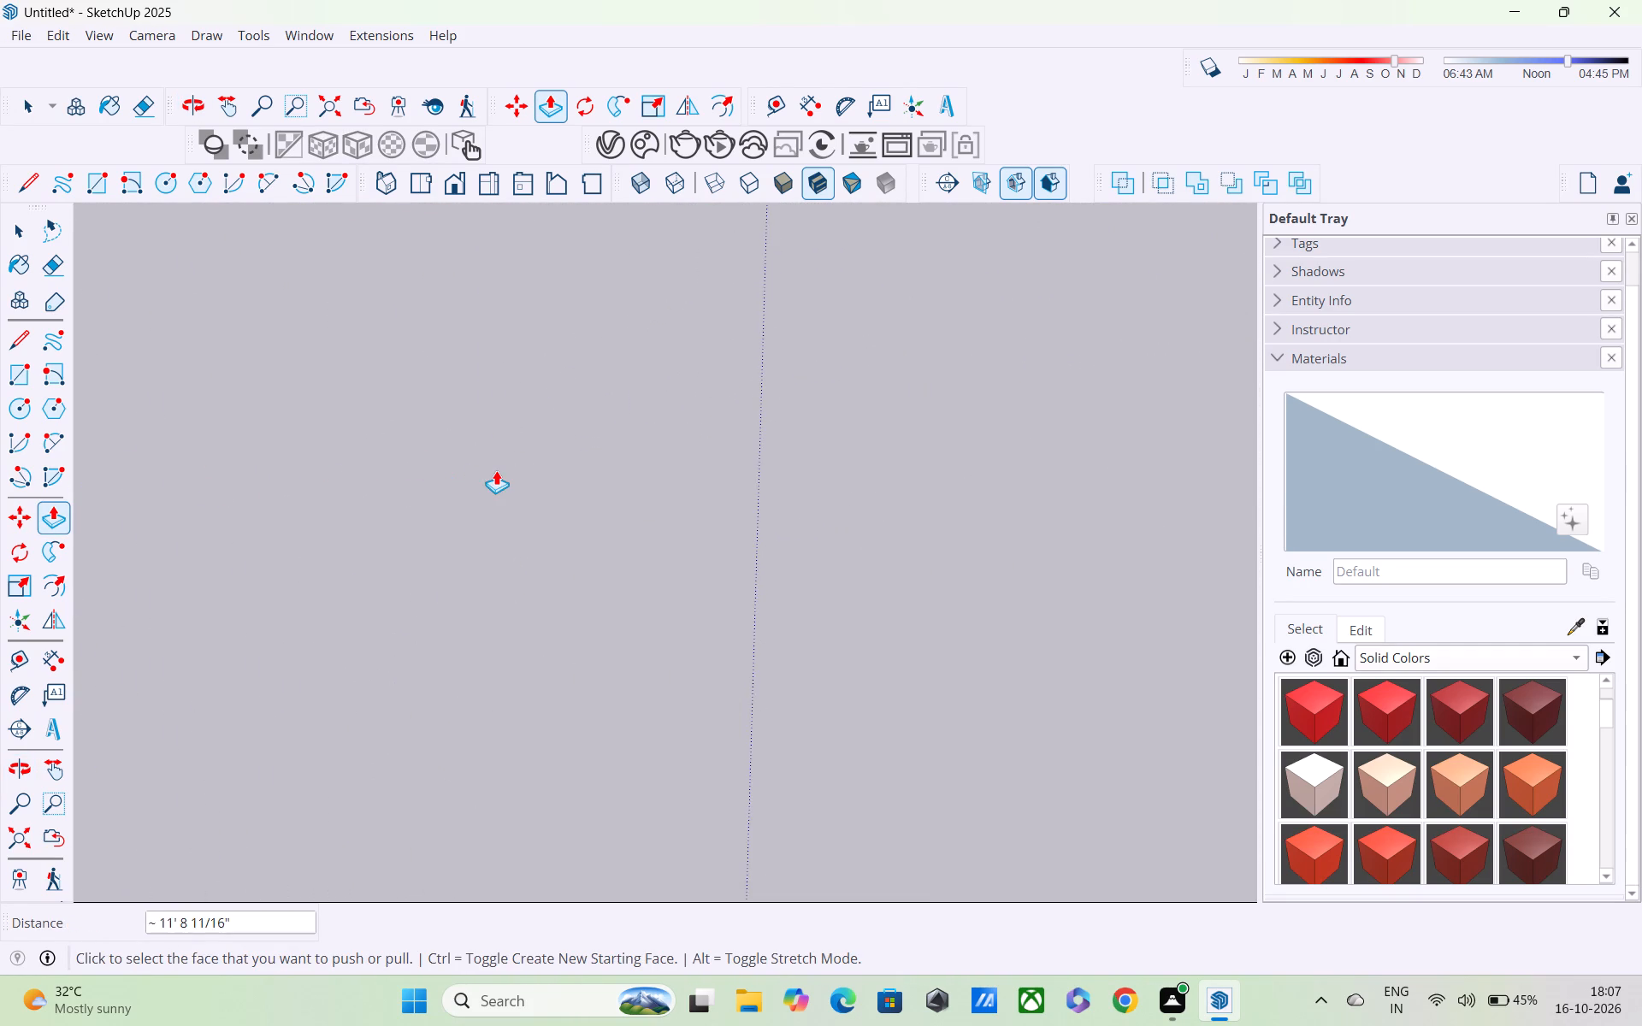
scroll(496, 470, "down", 3)
middle_click_drag(614, 522, 452, 530)
scroll(618, 529, "up", 1)
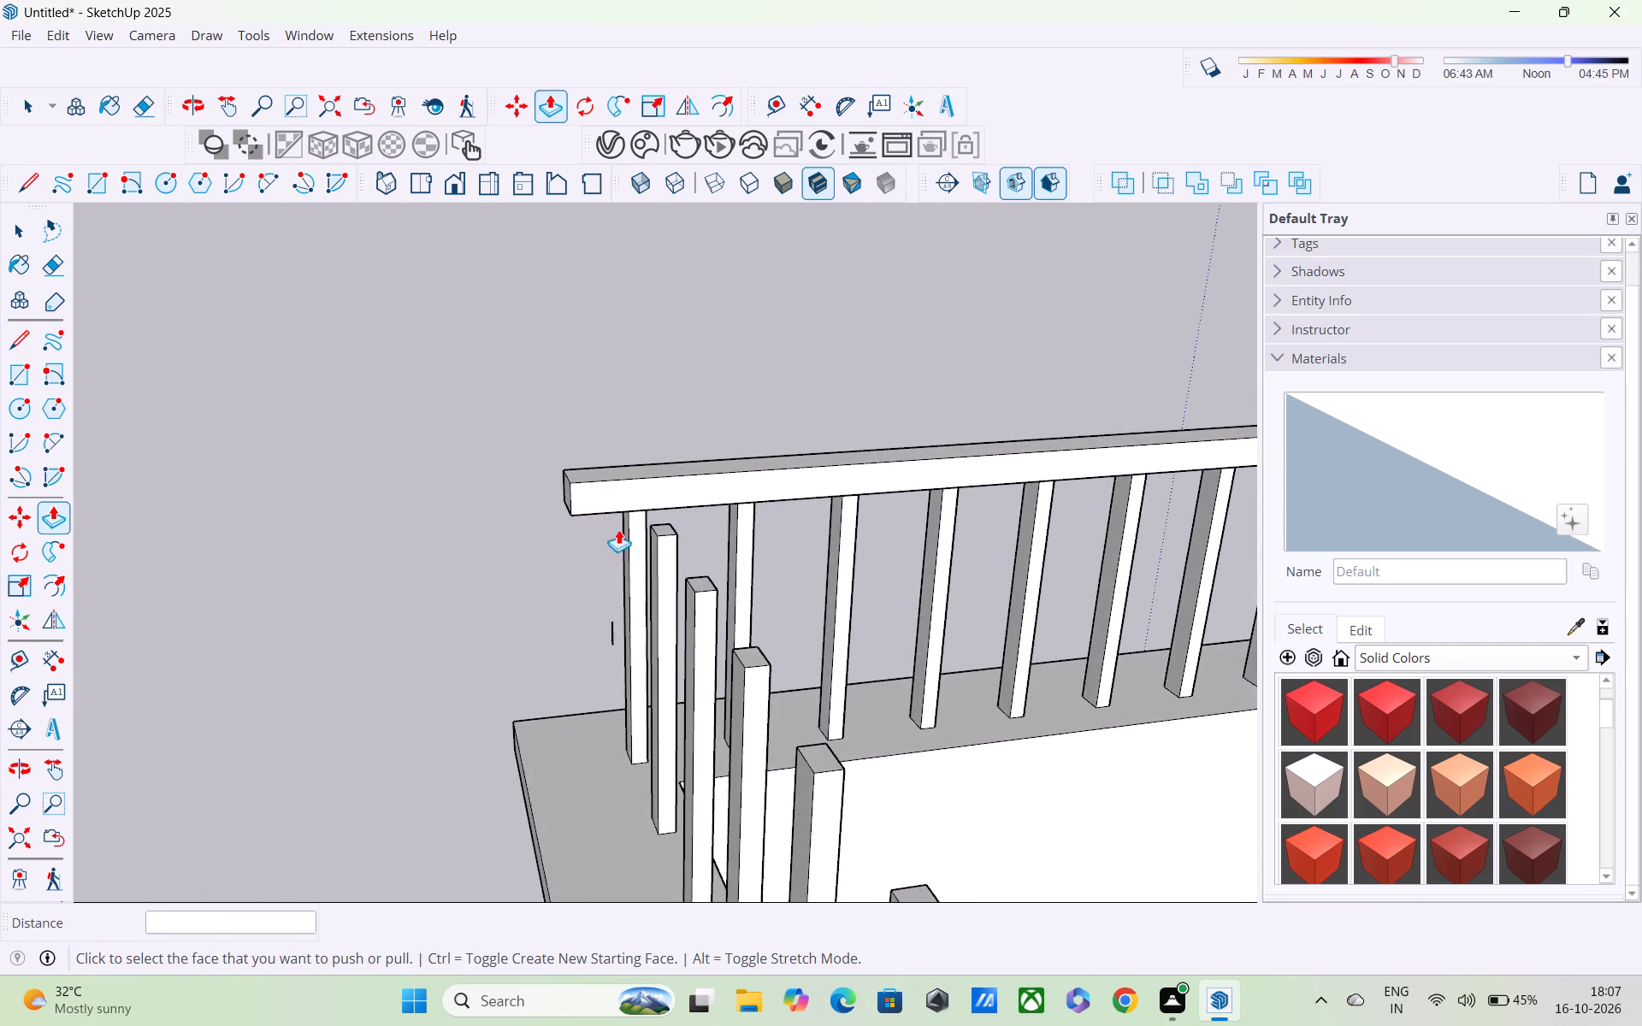
scroll(618, 529, "up", 1)
key("l")
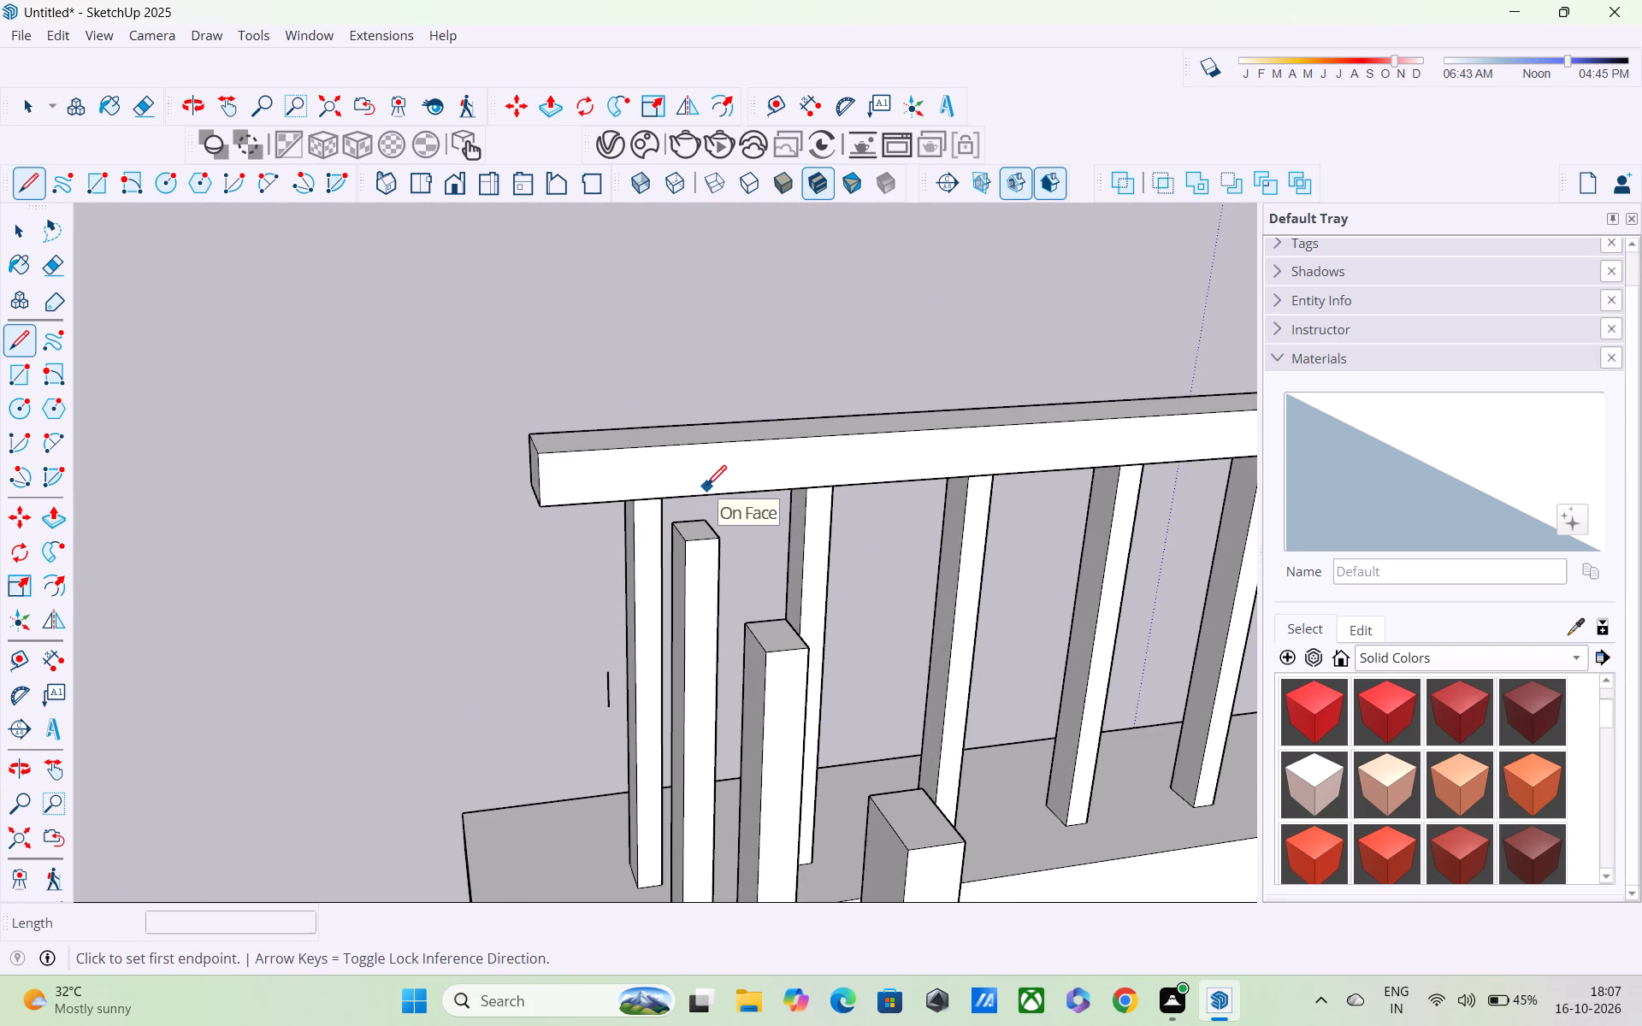
left_click(676, 495)
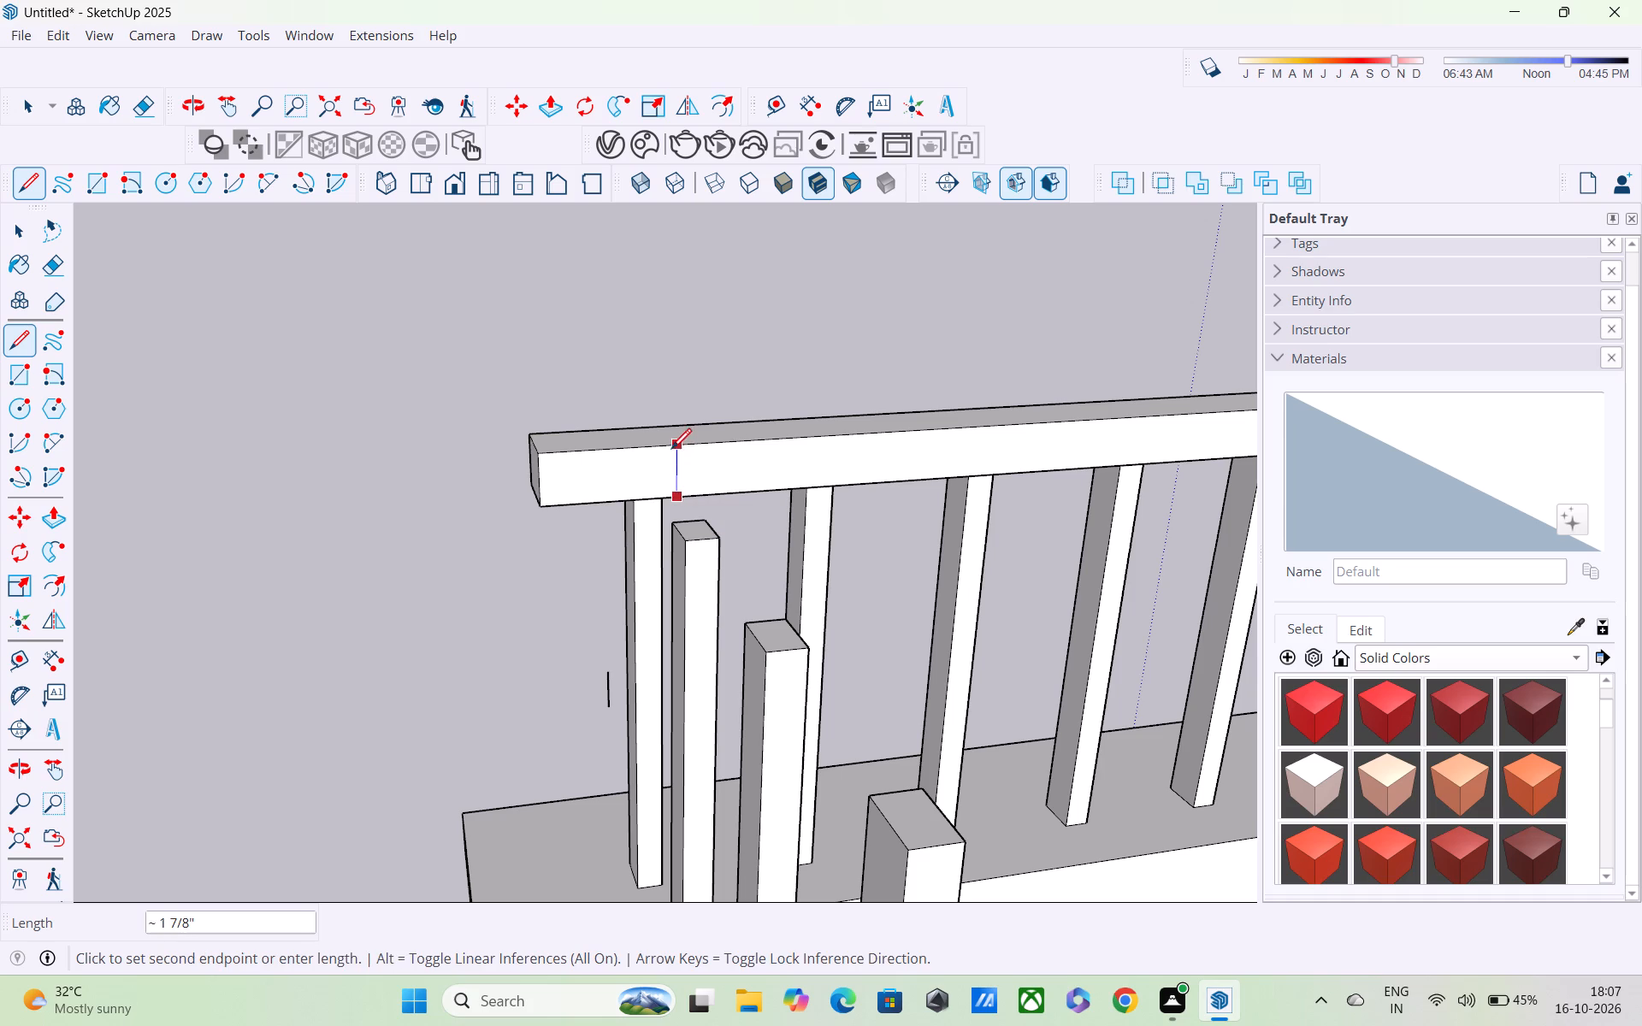
left_click(671, 449)
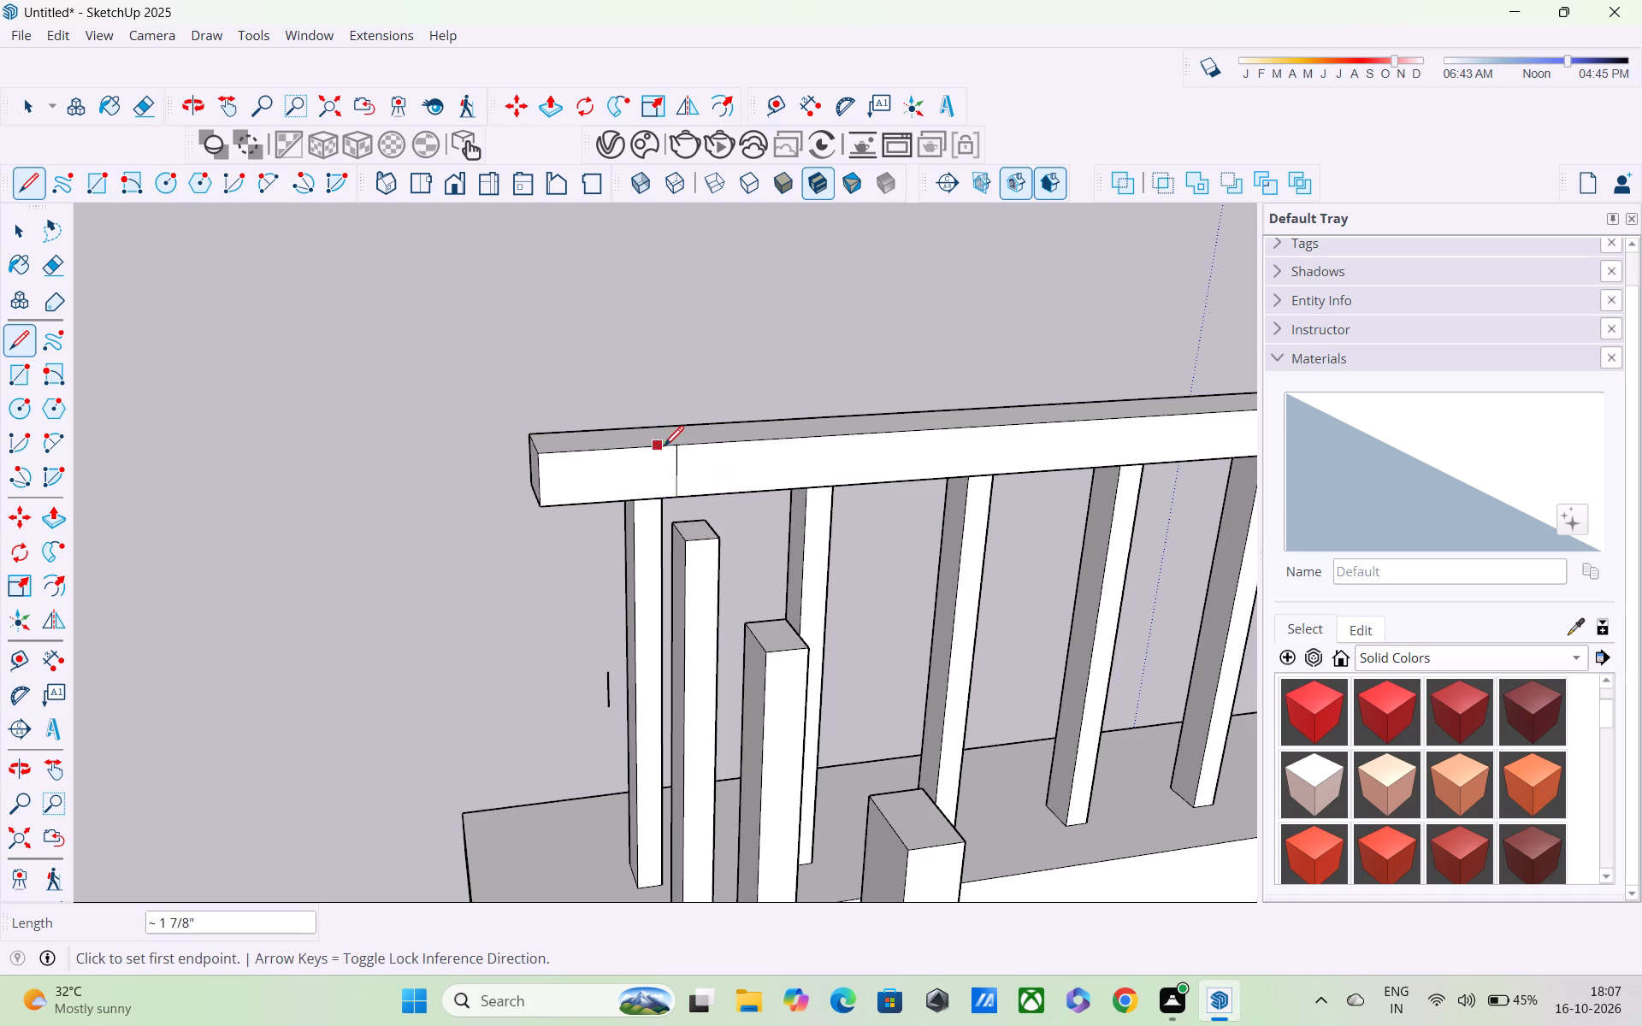
left_click(680, 446)
left_click(610, 457)
left_click(611, 502)
left_click(613, 505)
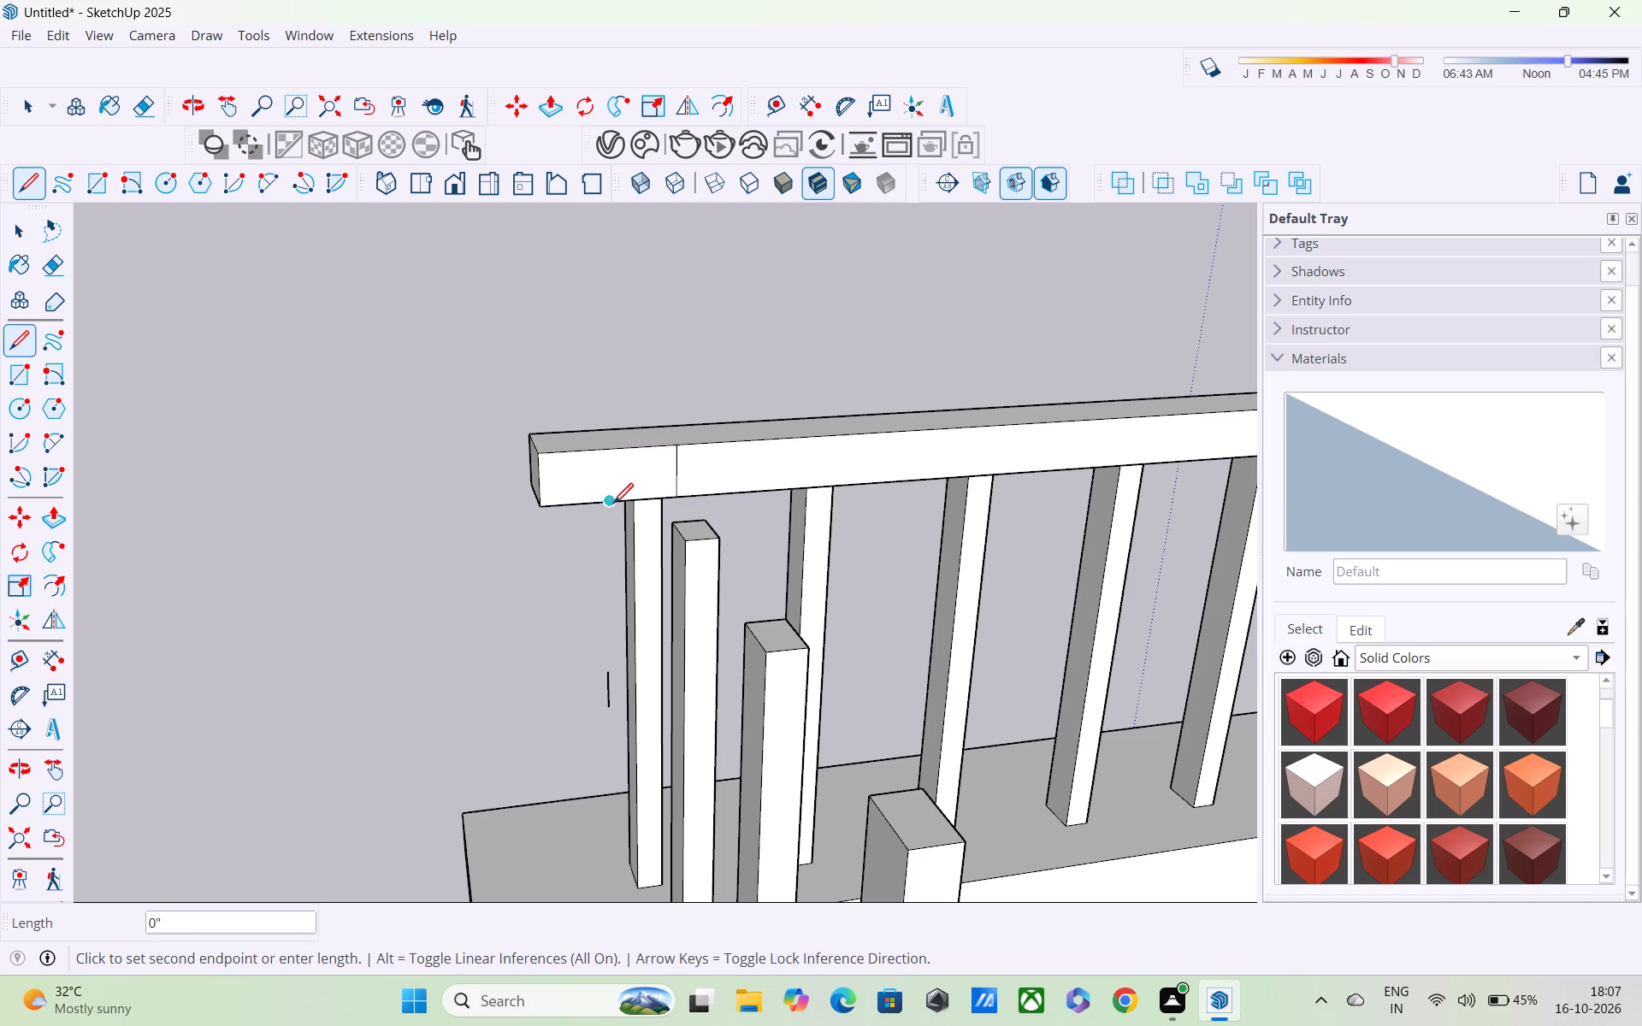
left_click(609, 454)
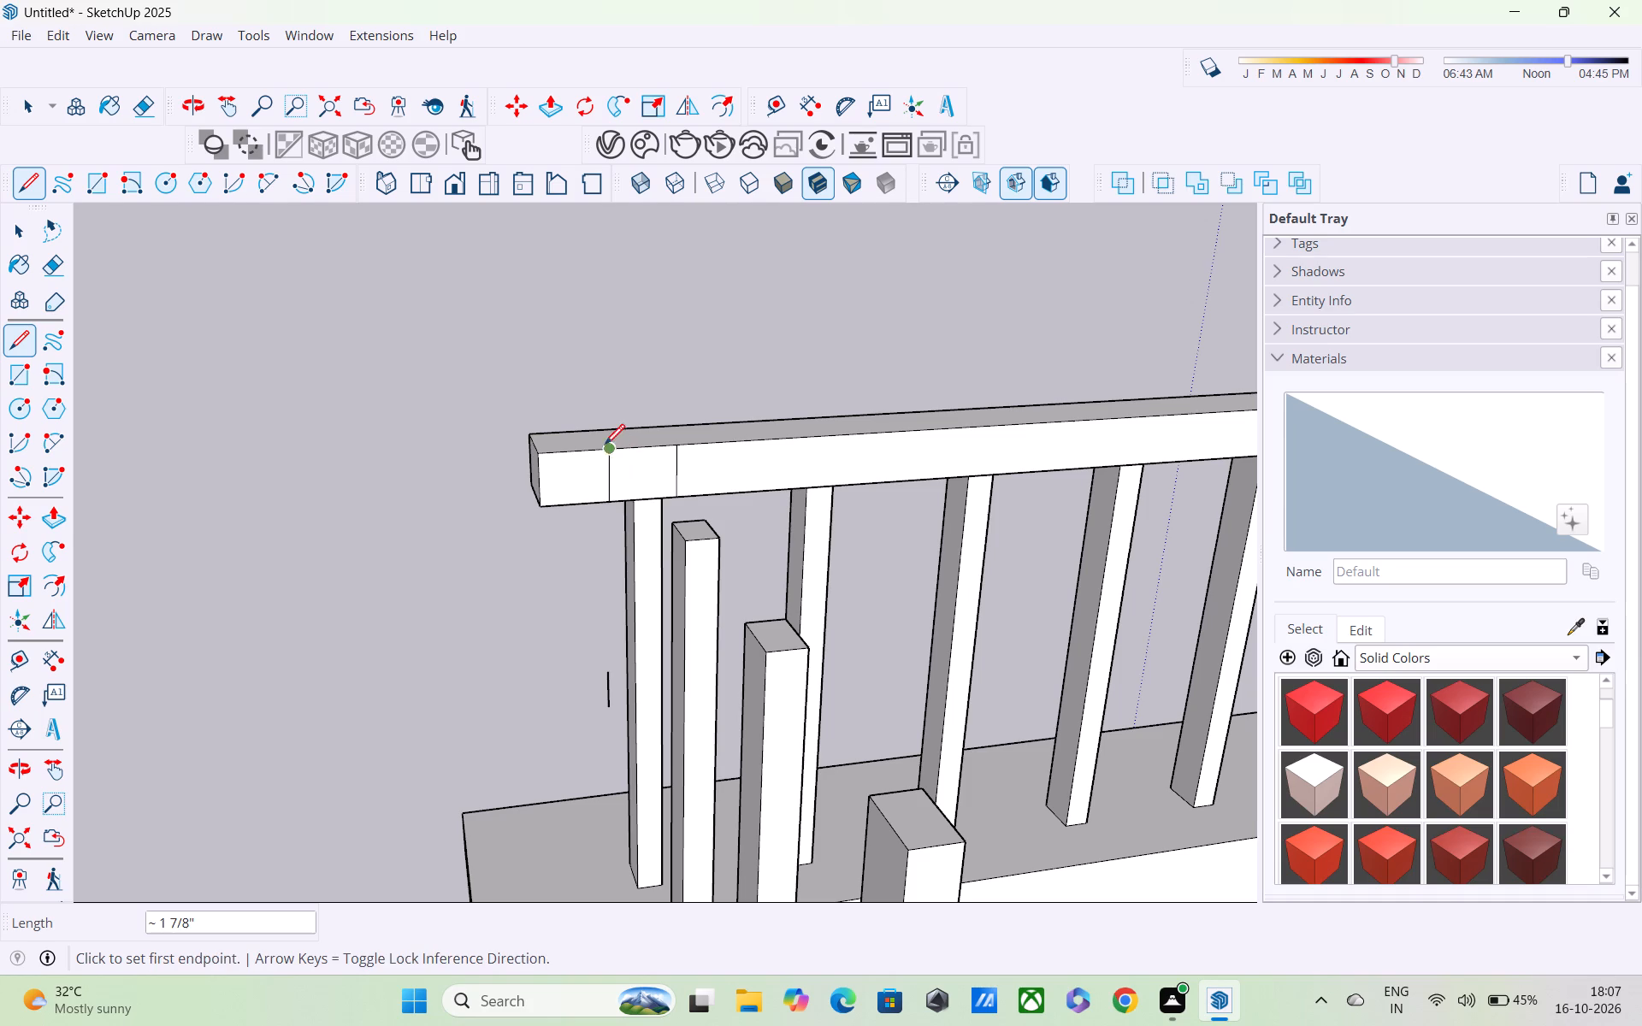
Push/Pull the outlined face about 7' 2 9/16" over the side balusters towards the wall to form the side handrail.
key("p")
left_click(631, 465)
scroll(670, 497, "down", 20)
scroll(670, 497, "down", 2)
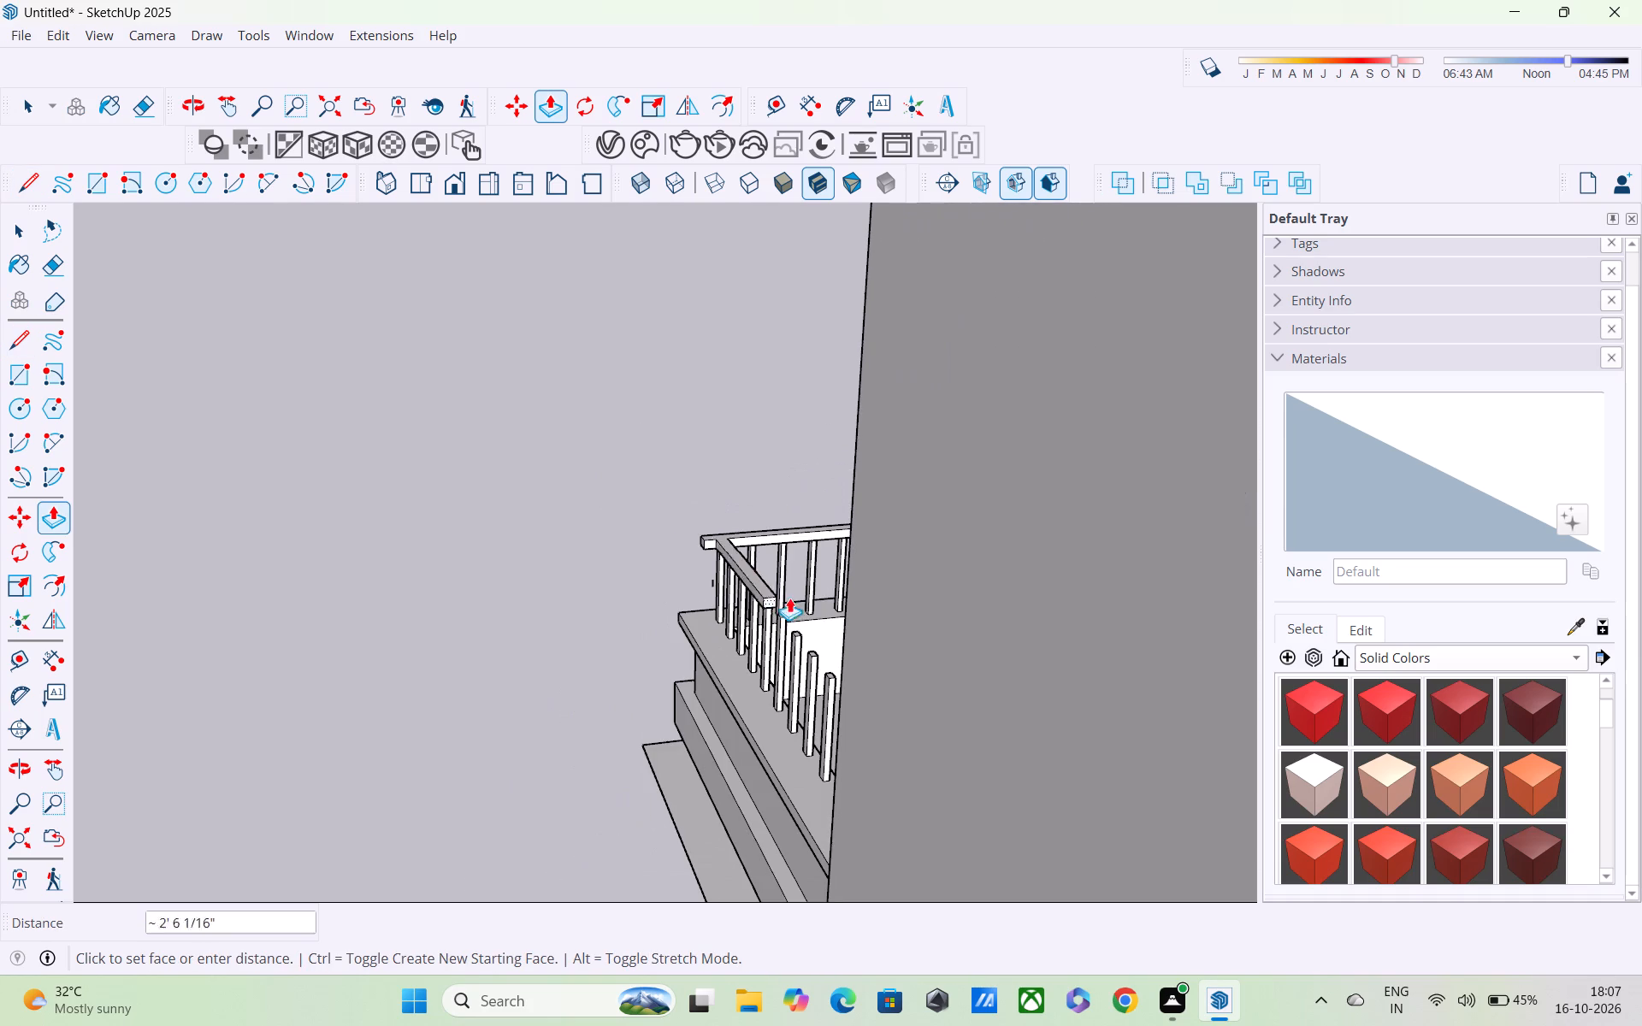
middle_click_drag(798, 628, 1163, 621)
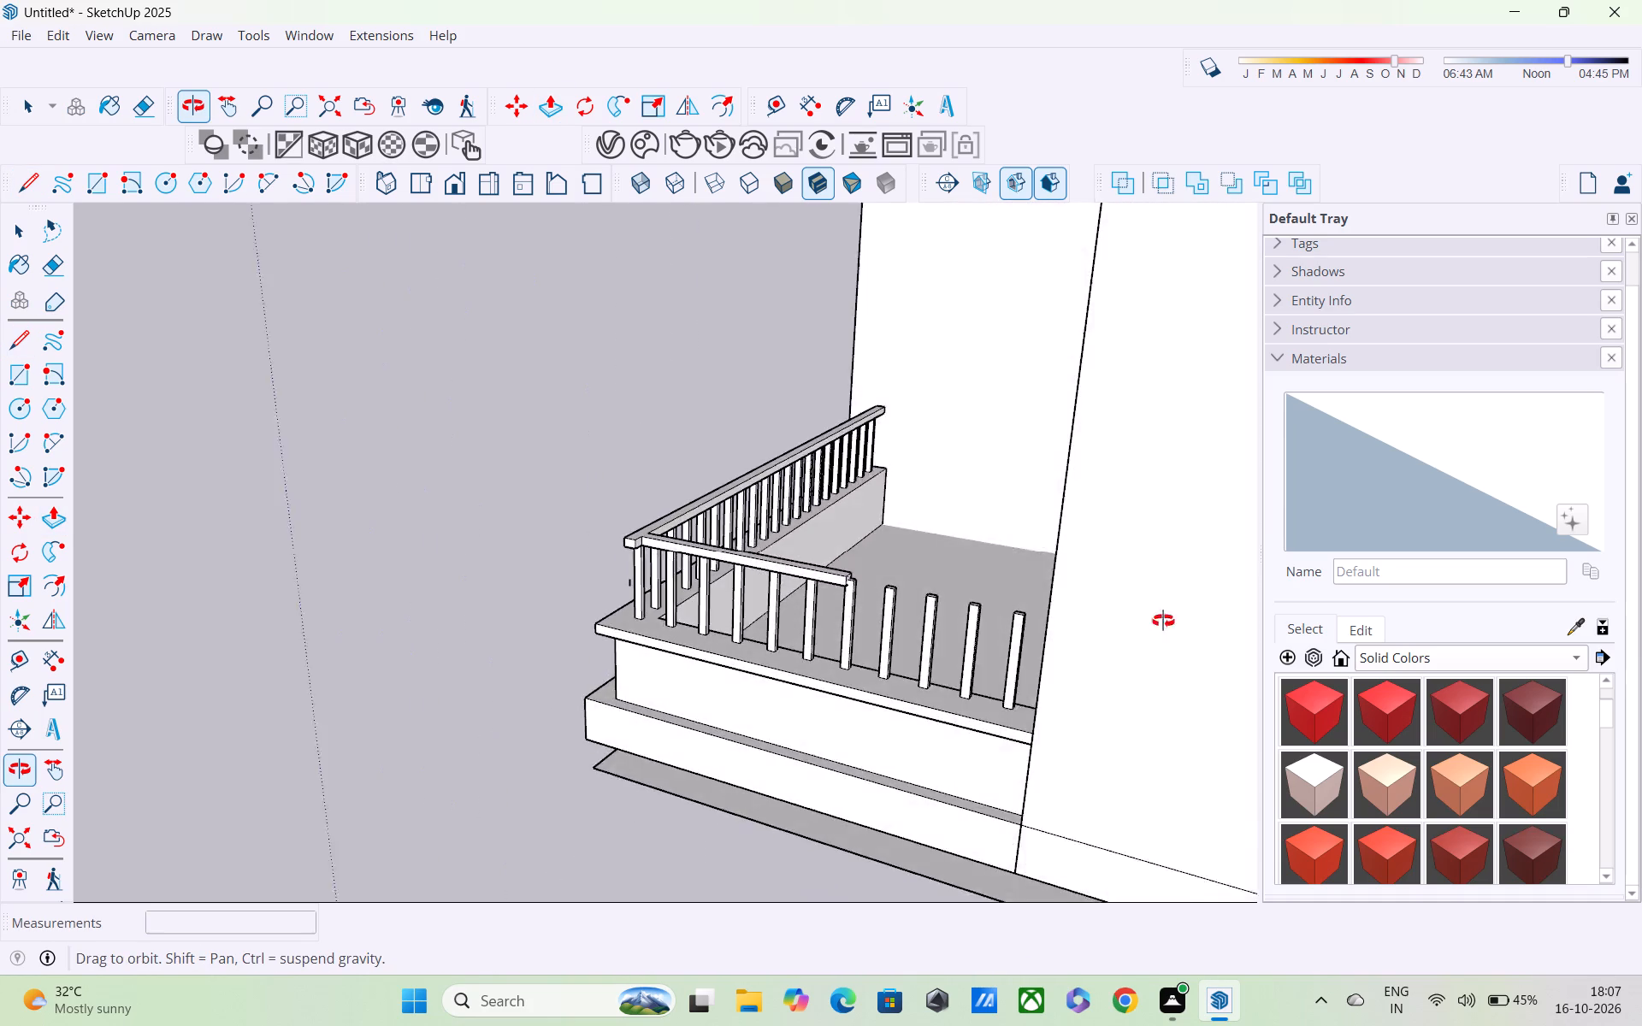
middle_click_drag(1163, 621, 1449, 502)
left_click(1011, 555)
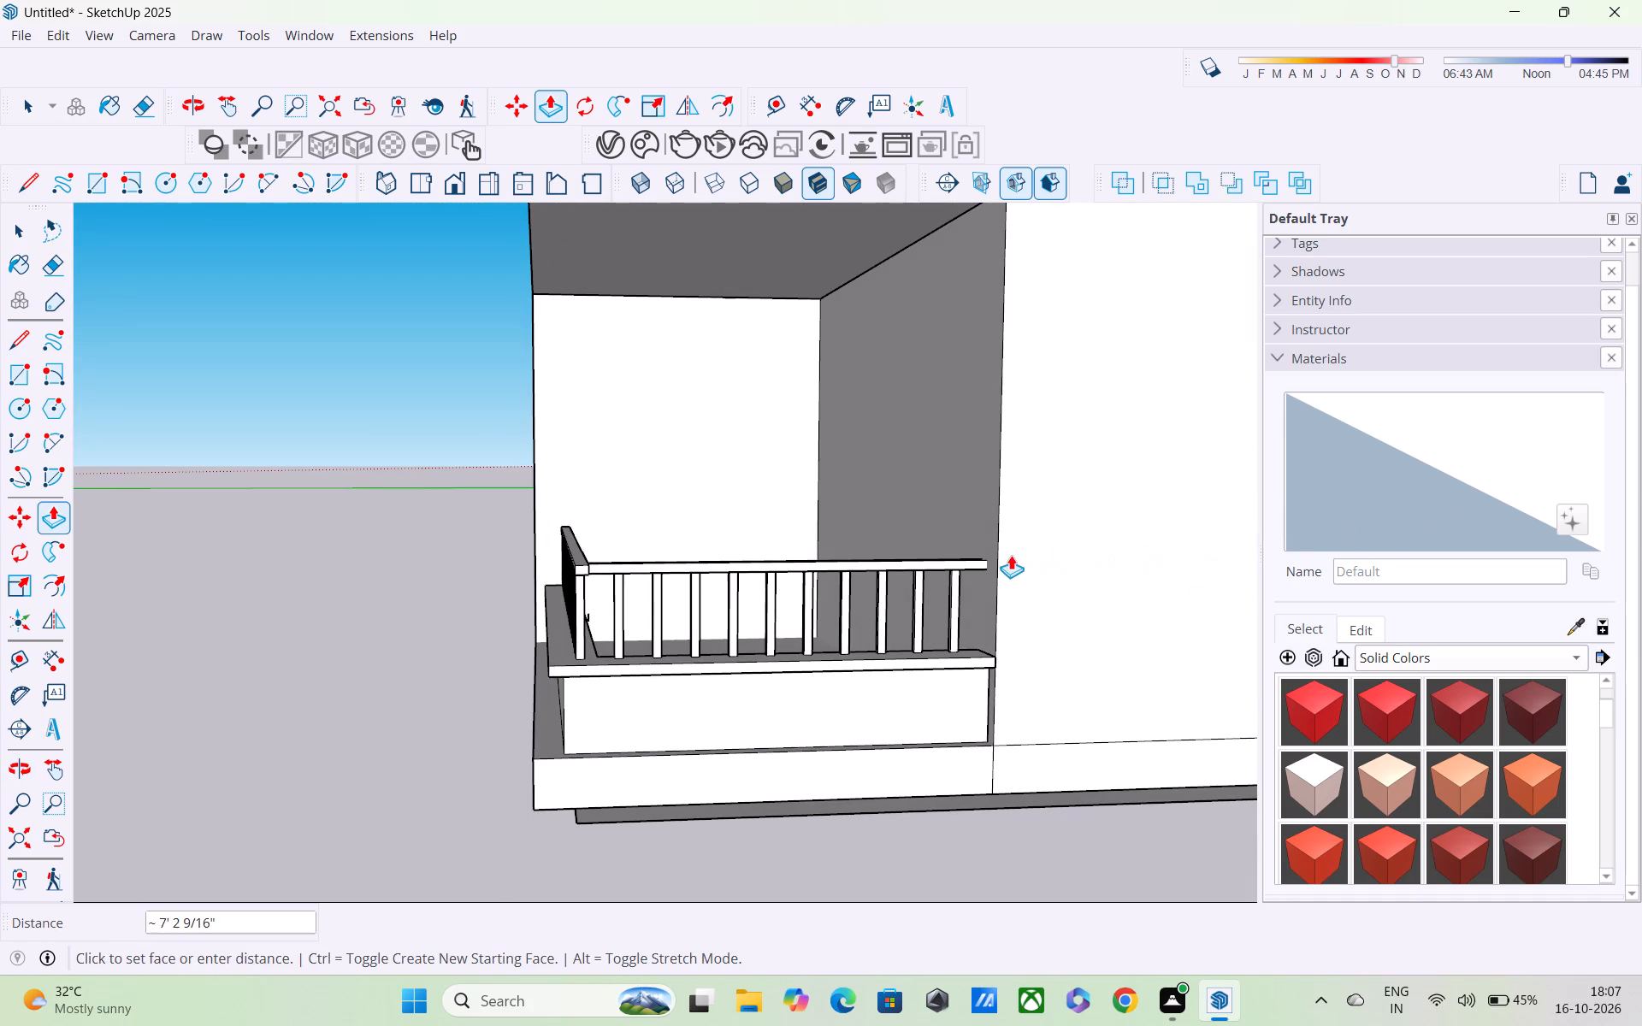
Delete the flat base face lying beneath the ground-floor balcony and the building's slab edges.
scroll(724, 704, "down", 3)
middle_click_drag(729, 705, 907, 516)
scroll(913, 507, "up", 1)
scroll(849, 682, "down", 1)
middle_click_drag(814, 717, 814, 604)
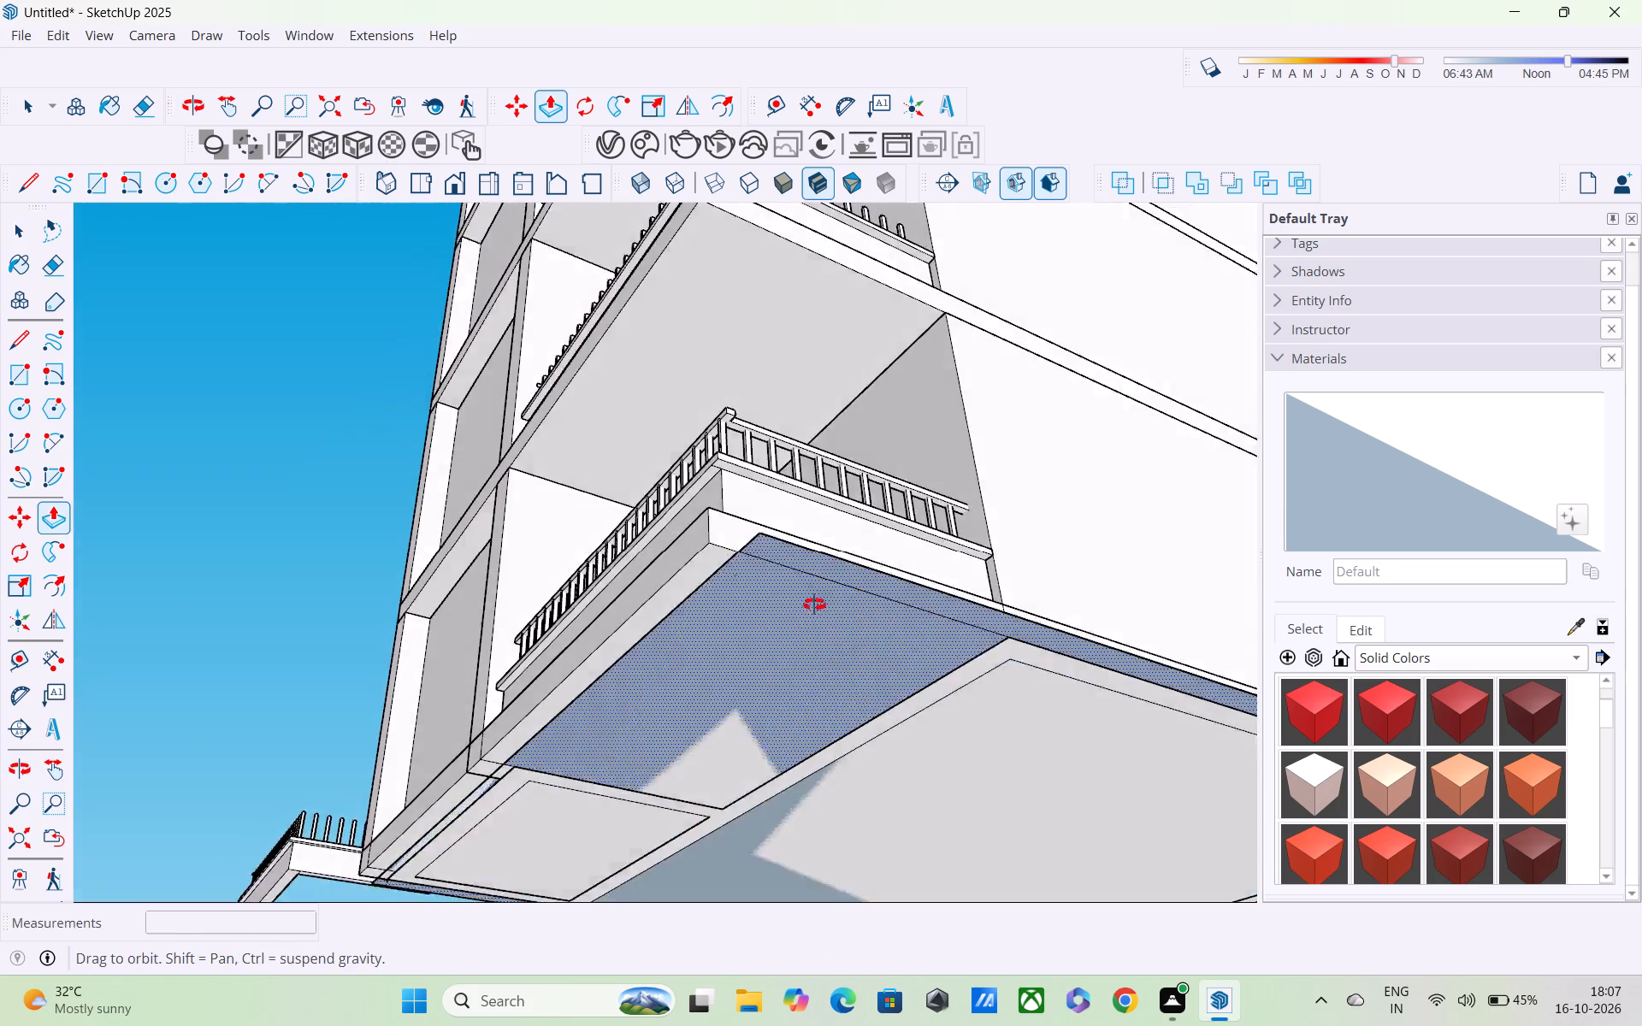
middle_click_drag(814, 604, 811, 570)
key("space")
left_click(839, 537)
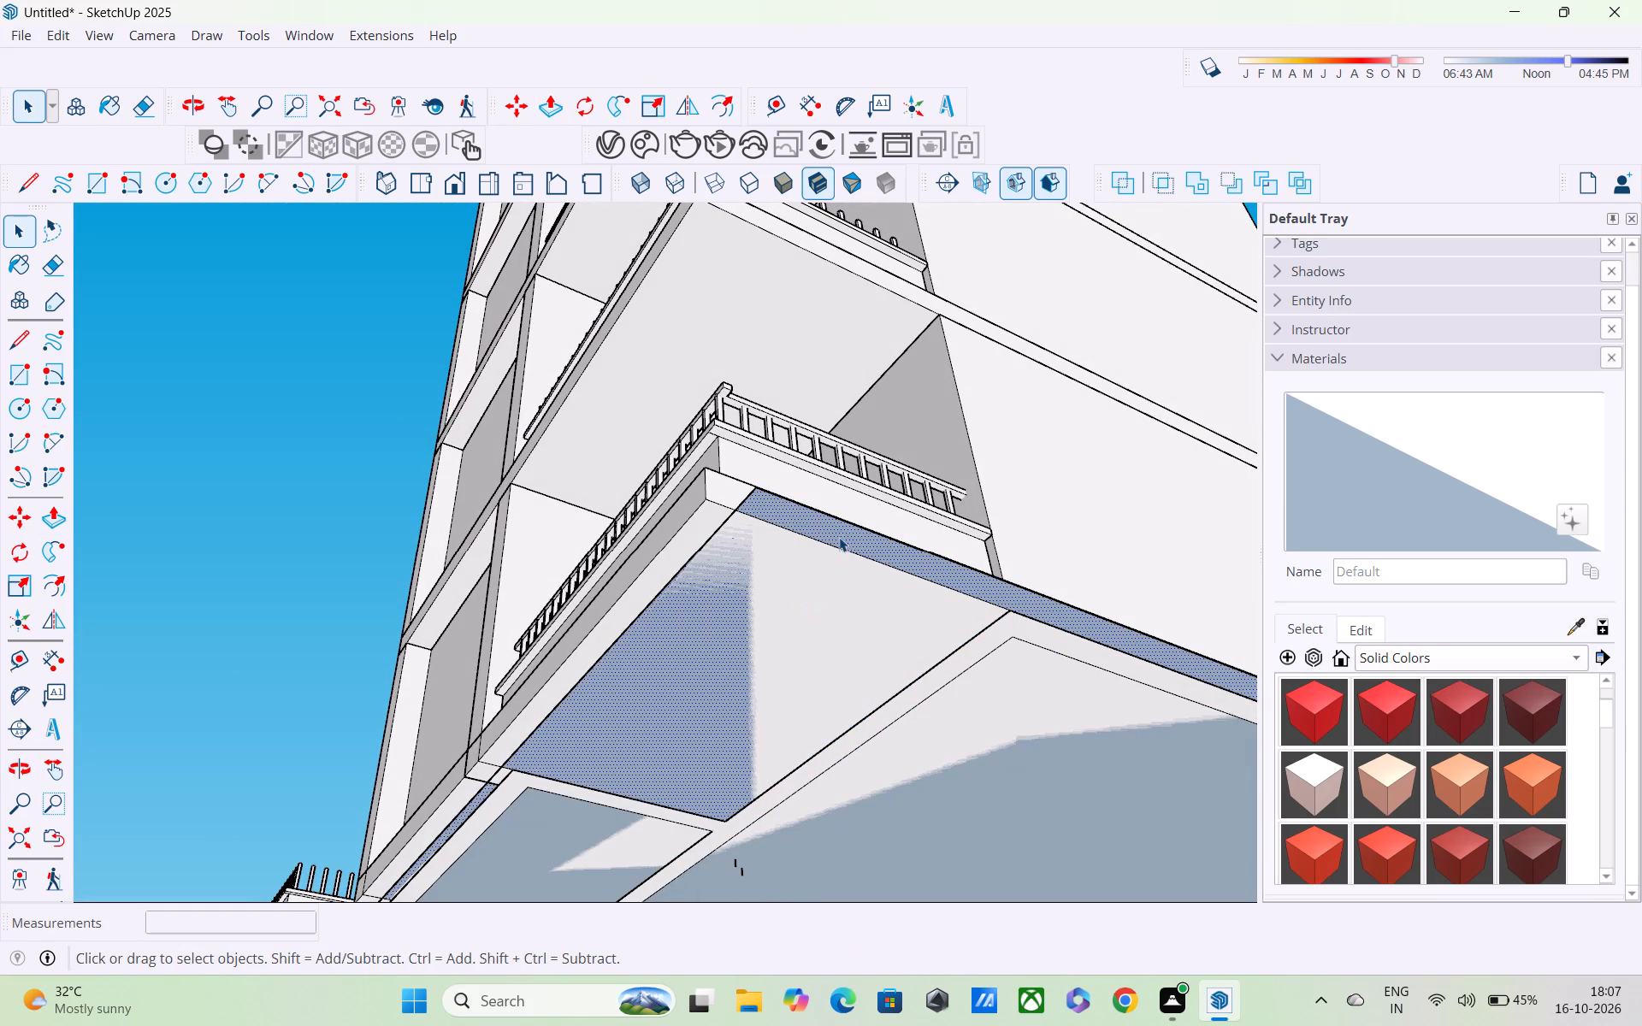
key("Delete")
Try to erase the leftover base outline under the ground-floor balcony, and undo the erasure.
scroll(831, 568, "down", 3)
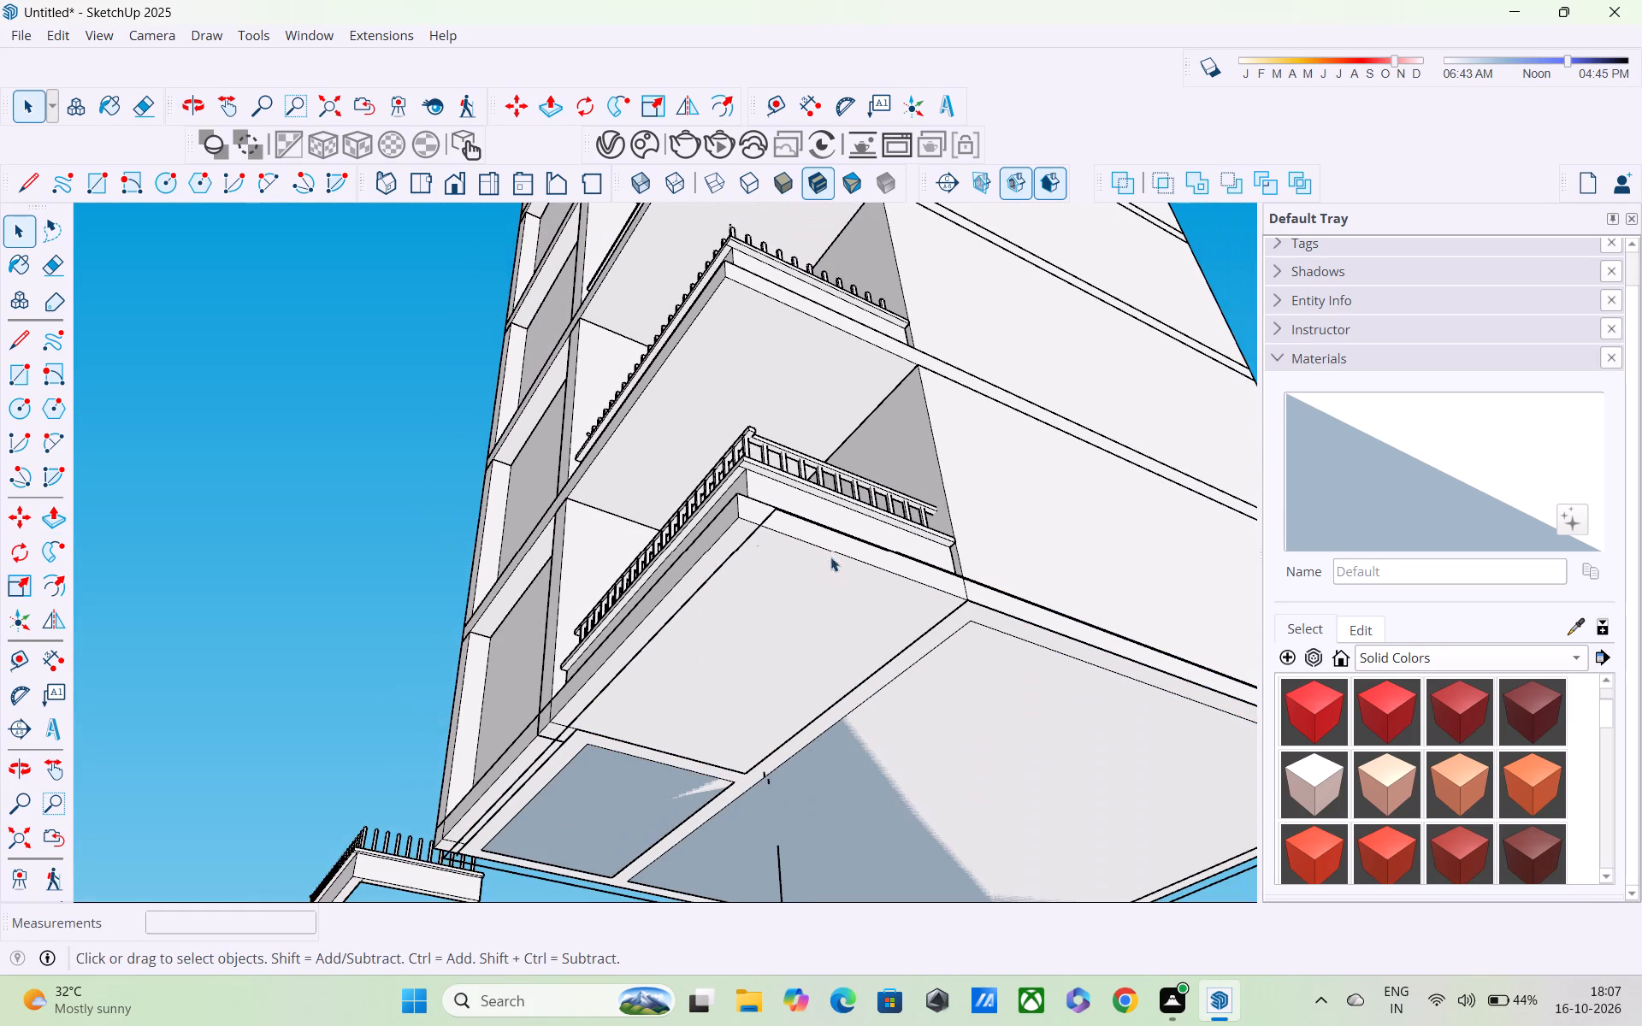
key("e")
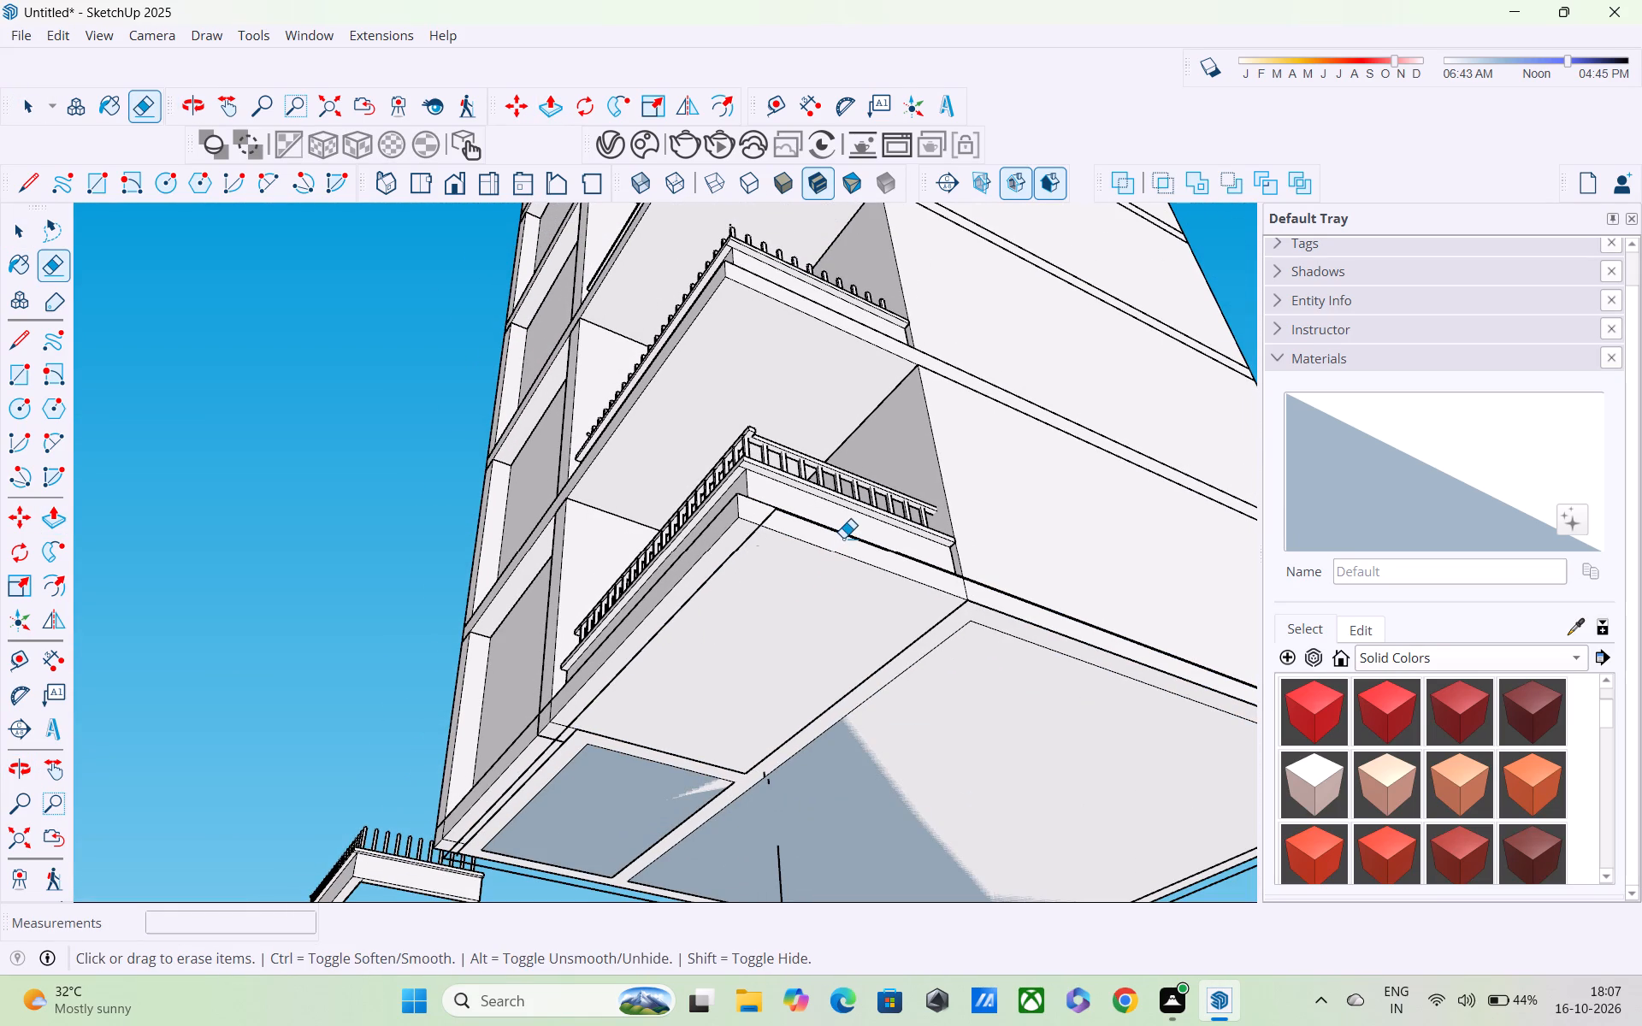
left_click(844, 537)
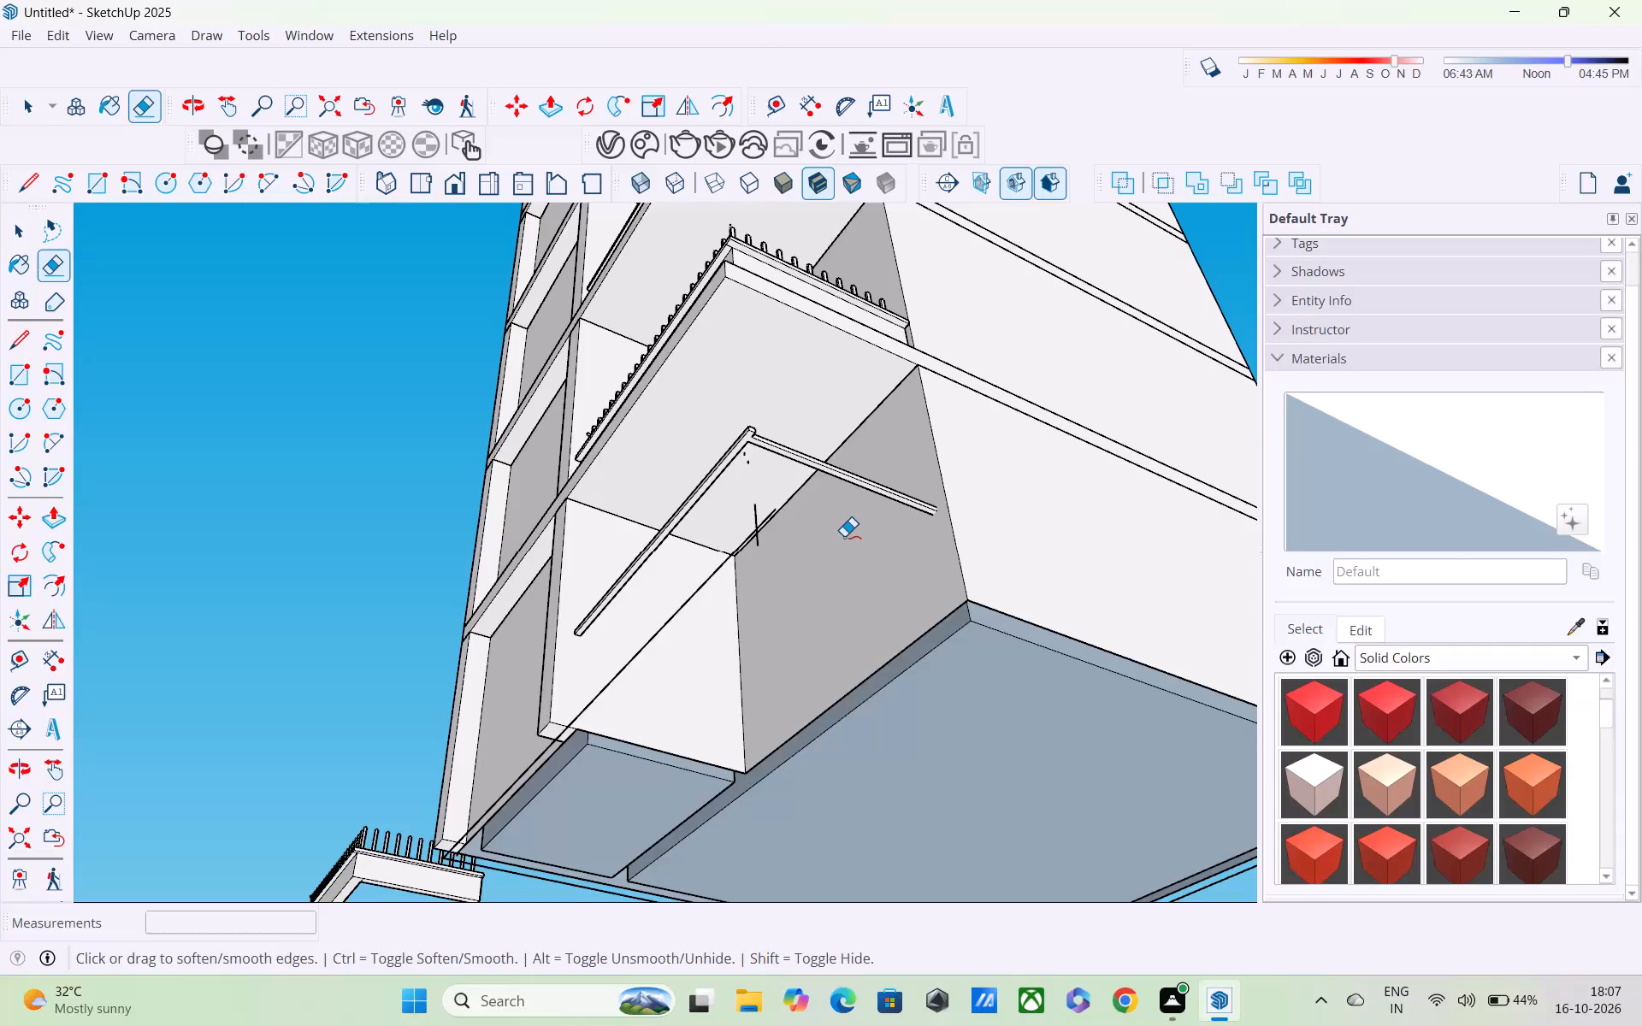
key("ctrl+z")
Delete the leftover base outline edge running beyond the building's end wall on the side away from the balcony.
scroll(844, 536, "down", 4)
middle_click_drag(844, 540, 608, 585)
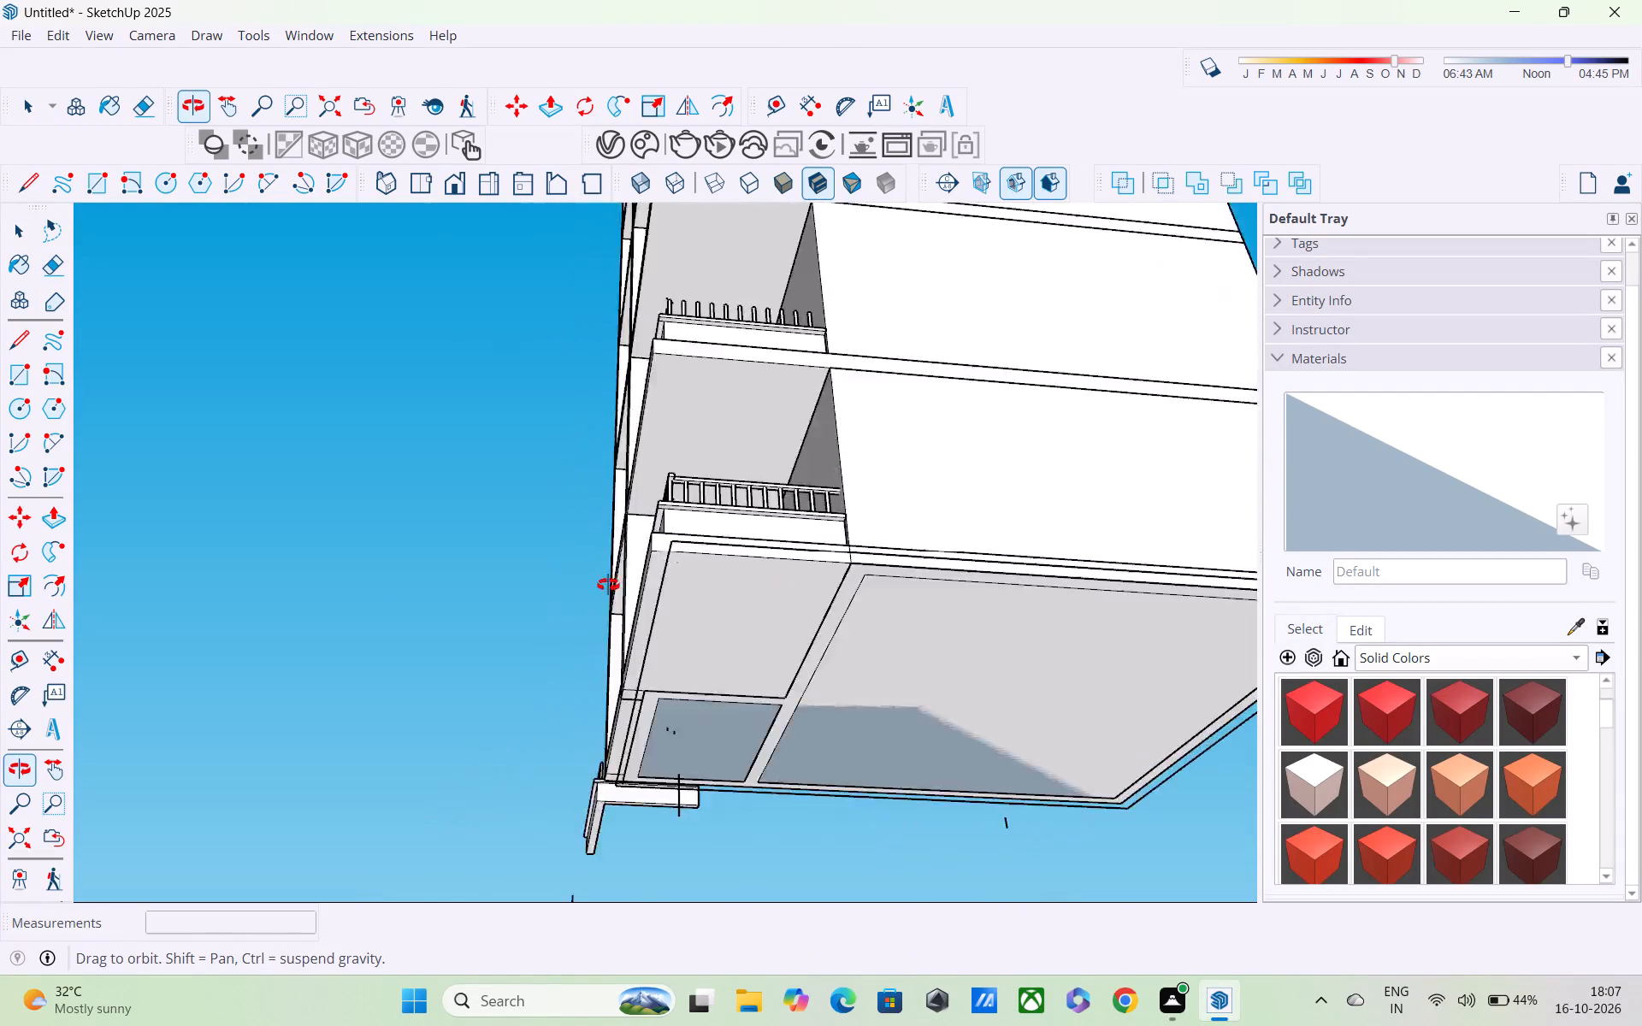
middle_click_drag(608, 585, 397, 589)
scroll(397, 589, "up", 1)
scroll(410, 599, "down", 6)
middle_click_drag(903, 589, 627, 716)
key("space")
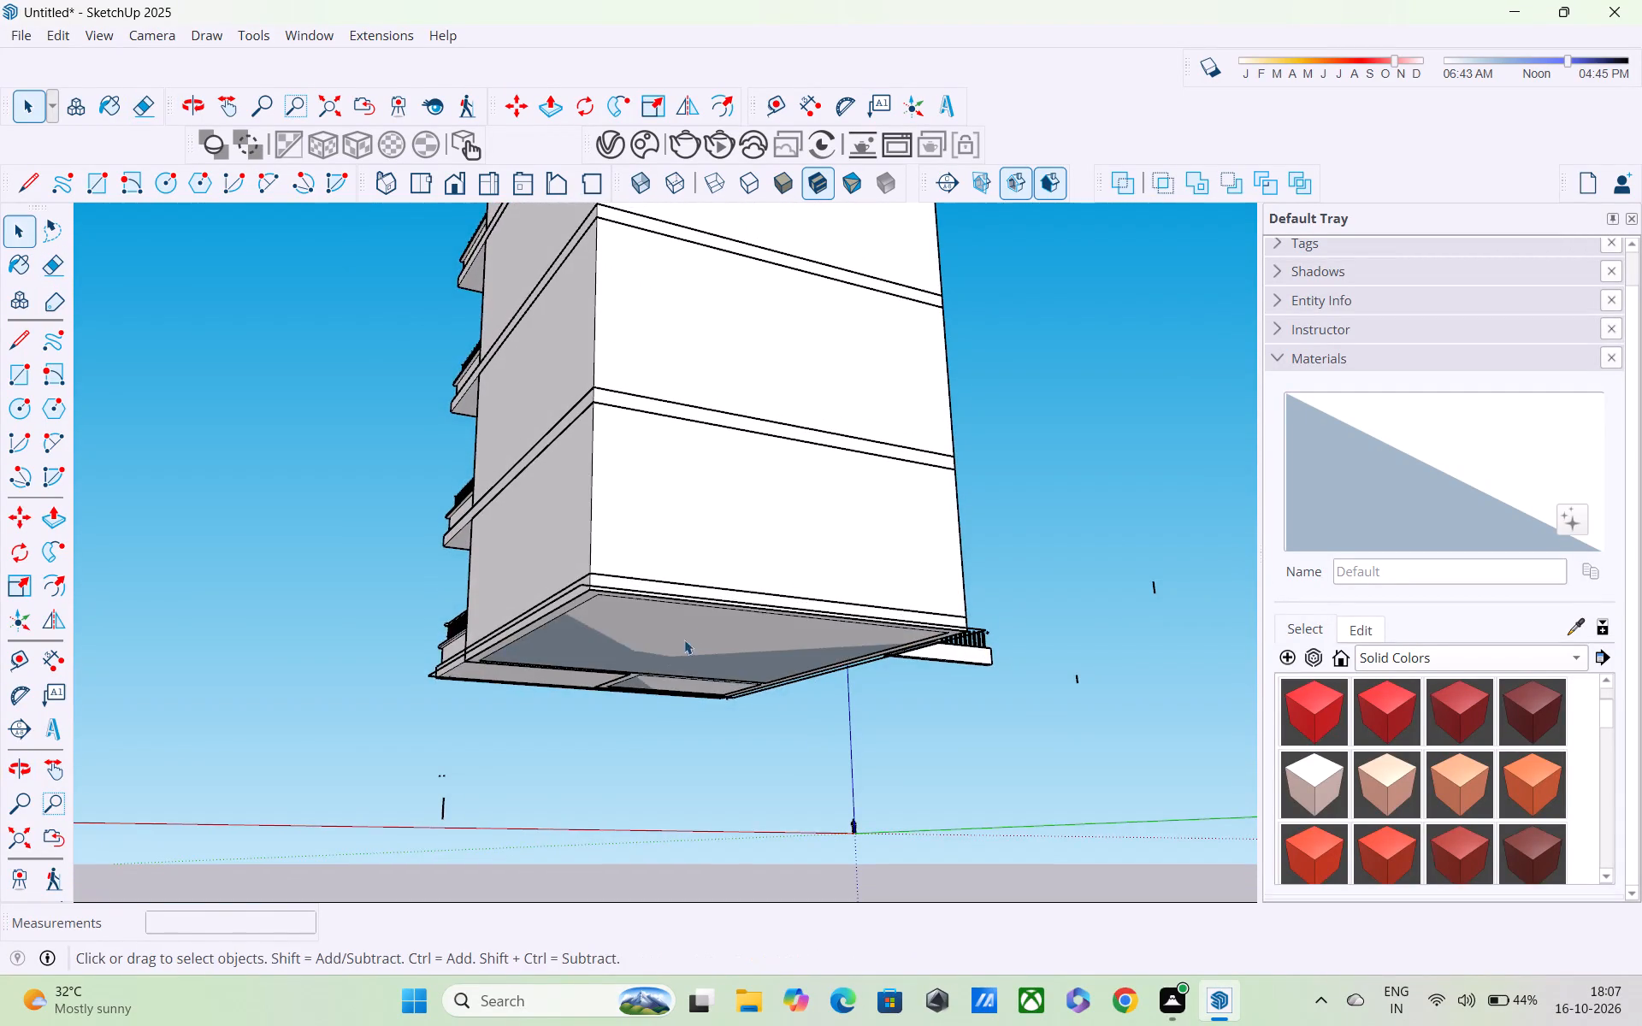
scroll(691, 613, "up", 4)
middle_click_drag(688, 586, 837, 629)
scroll(842, 649, "up", 4)
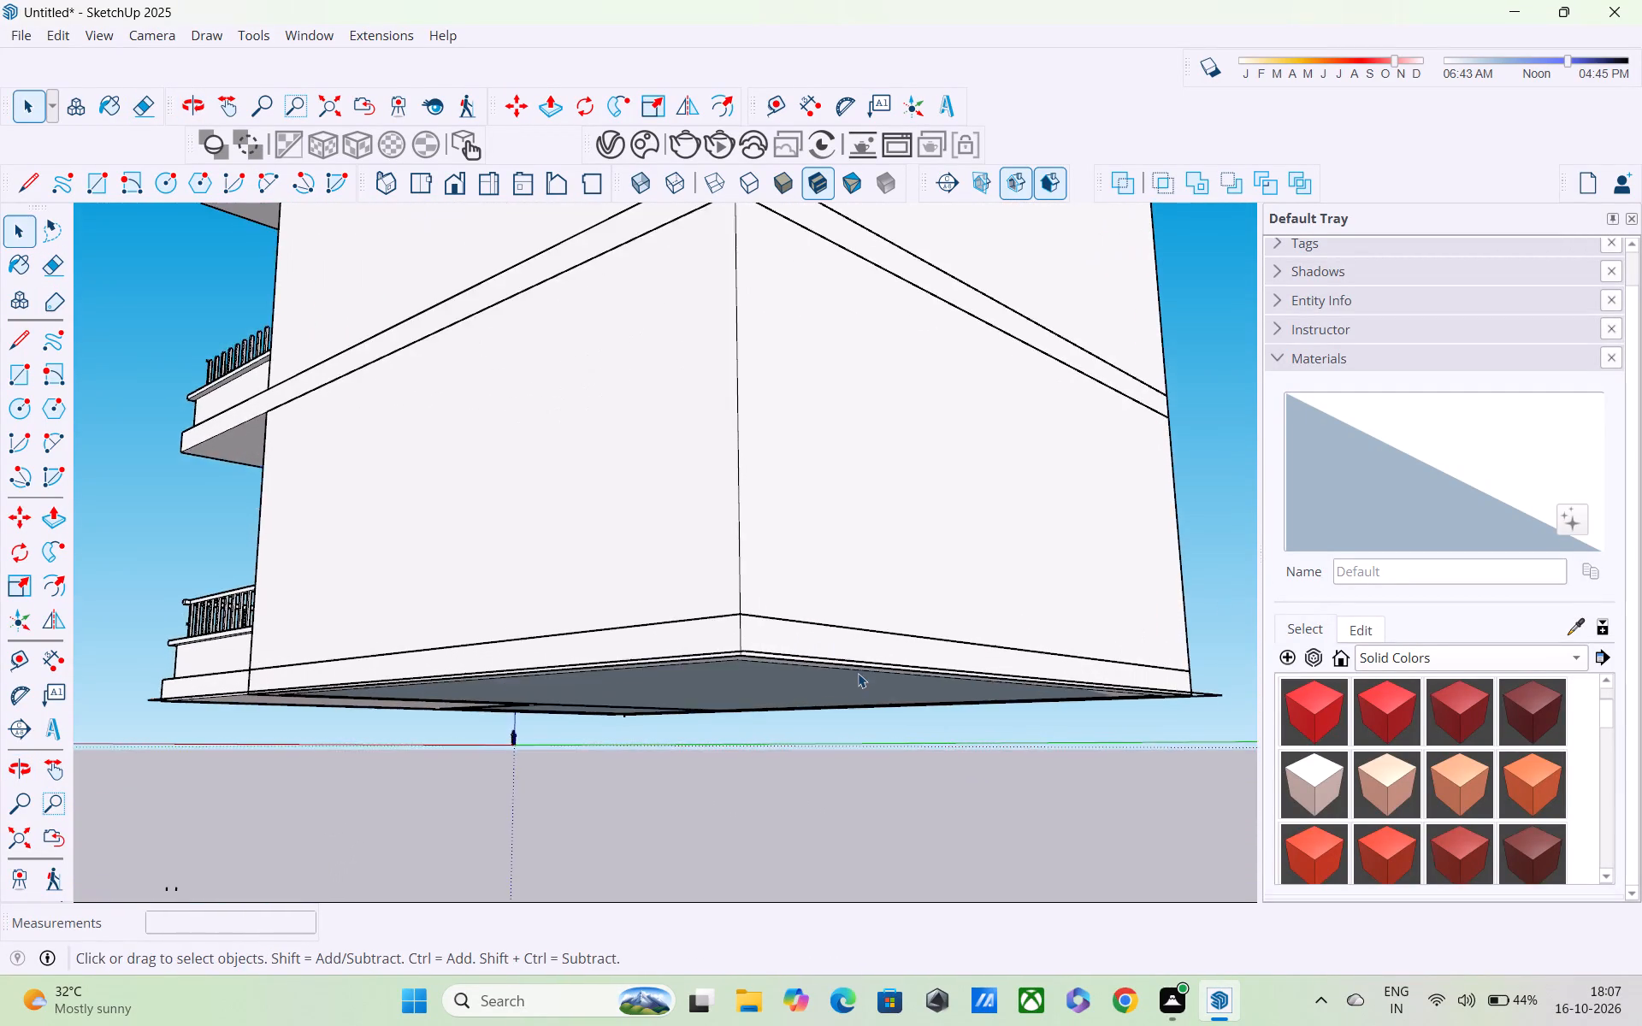
middle_click_drag(859, 674, 1001, 707)
left_click(1063, 721)
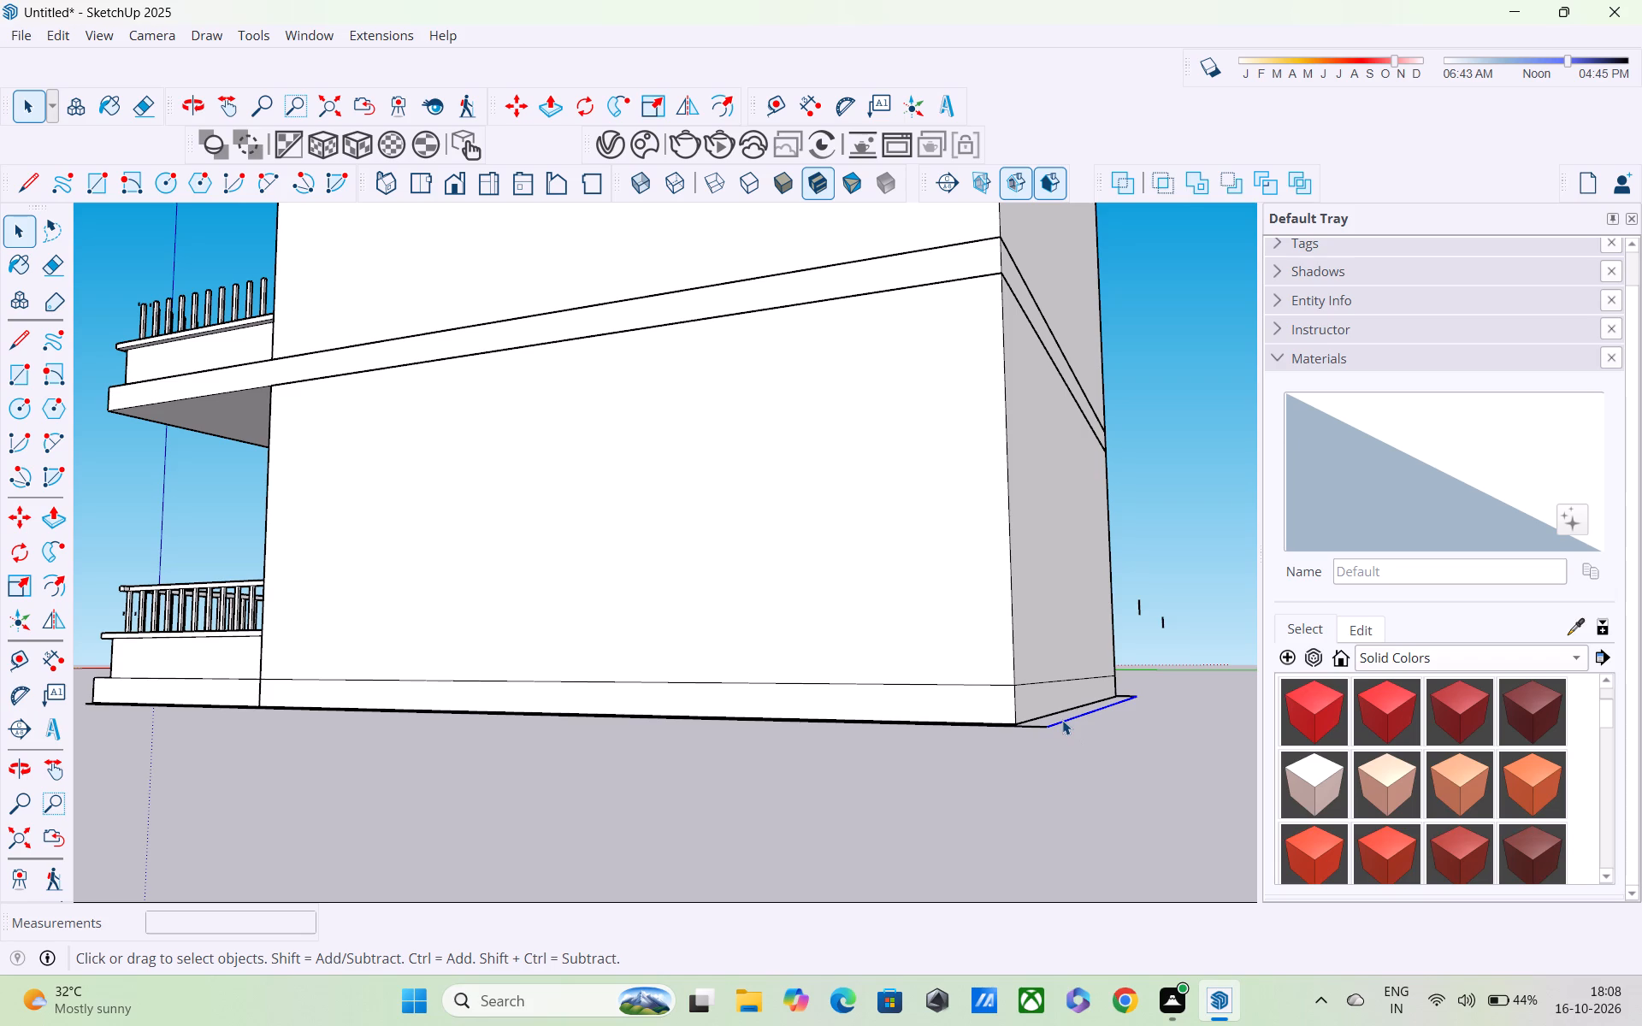
key("Delete")
Delete the leftover base outline edge running along the foot of the building's long wall.
scroll(1046, 725, "up", 4)
middle_click_drag(1041, 726, 1084, 793)
scroll(1084, 793, "up", 6)
left_click(1036, 790)
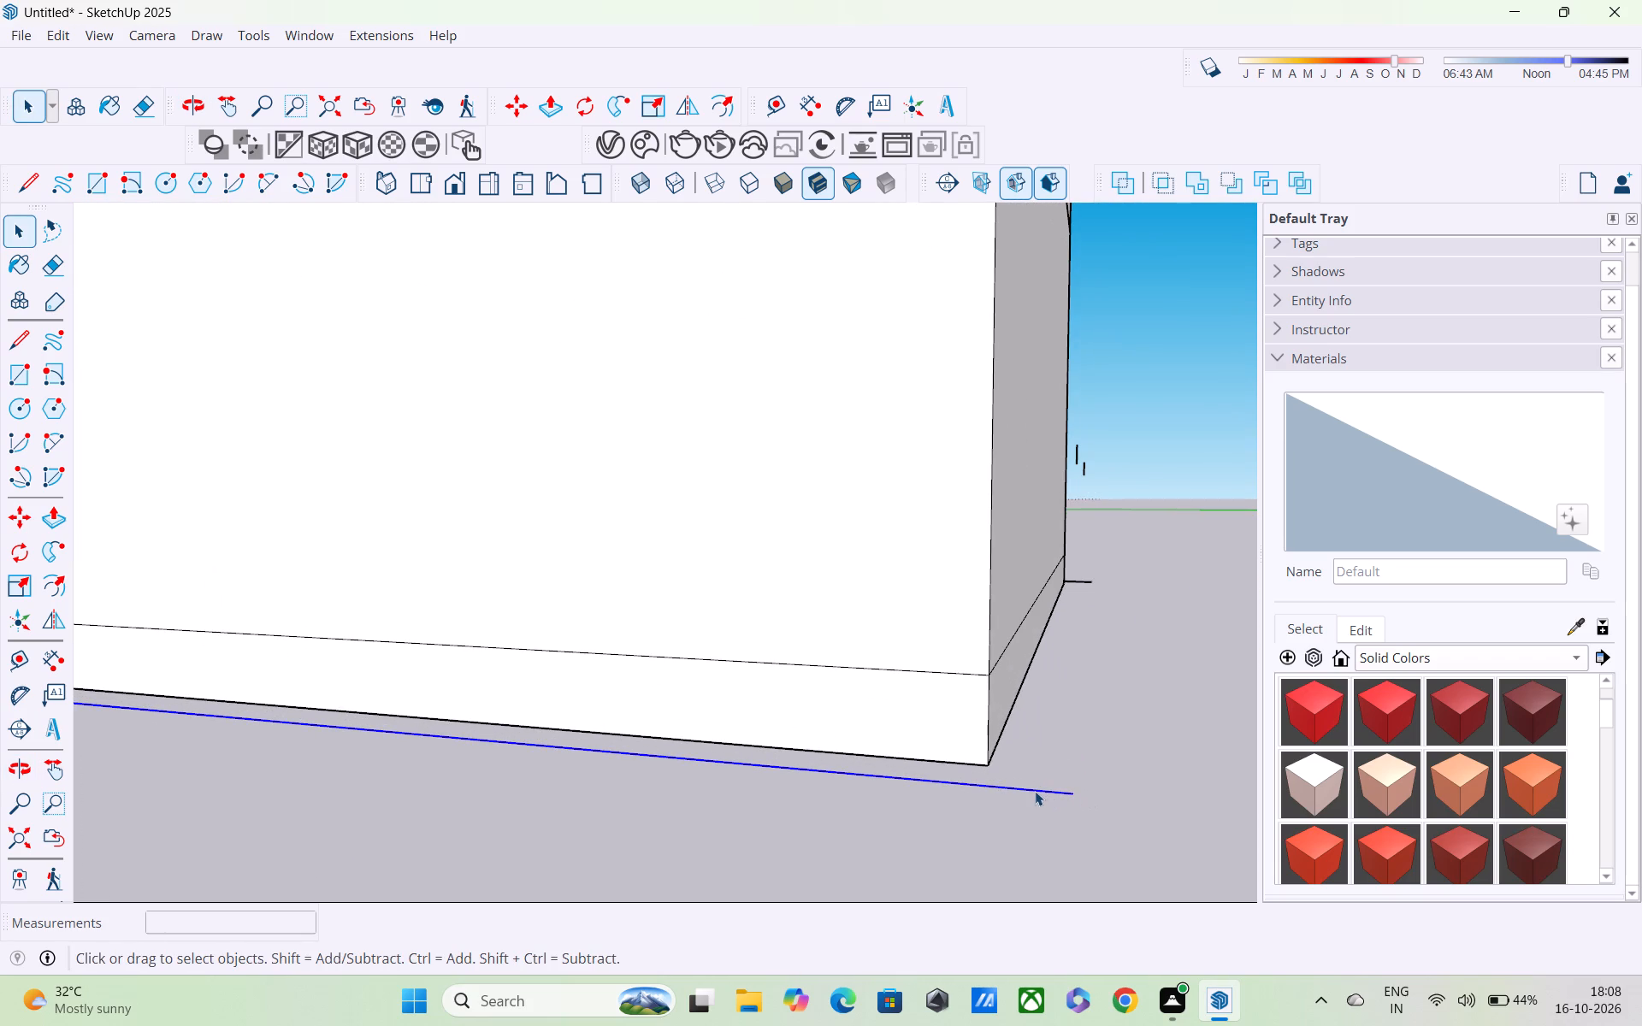
key("Delete")
scroll(1038, 799, "down", 6)
scroll(978, 771, "up", 1)
middle_click_drag(974, 769, 1524, 716, "shift")
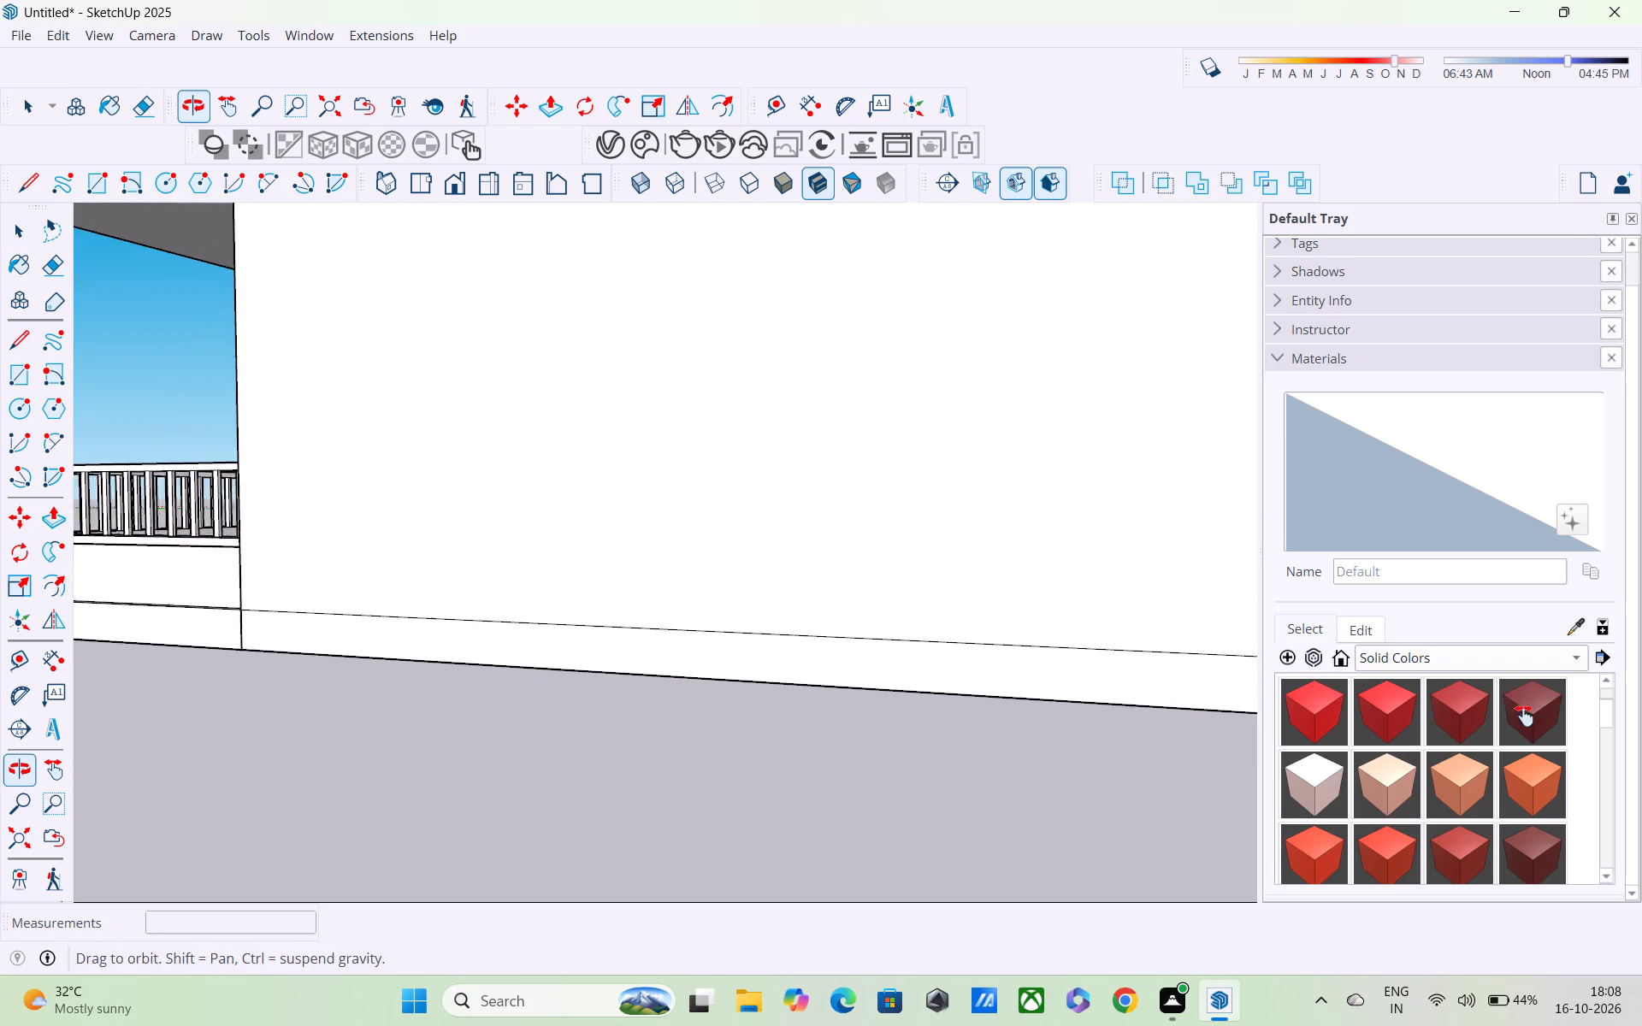
Delete the leftover base outline edge running beneath the ground-floor balcony along its front.
middle_click_drag(1524, 716, 1525, 716, "shift")
scroll(1520, 716, "up", 1, "shift")
scroll(478, 705, "down", 4)
middle_click_drag(408, 692, 714, 716, "shift")
scroll(714, 716, "up", 1)
middle_click_drag(265, 619, 650, 583)
scroll(564, 711, "up", 4)
middle_click_drag(557, 635, 583, 443)
left_click(594, 516)
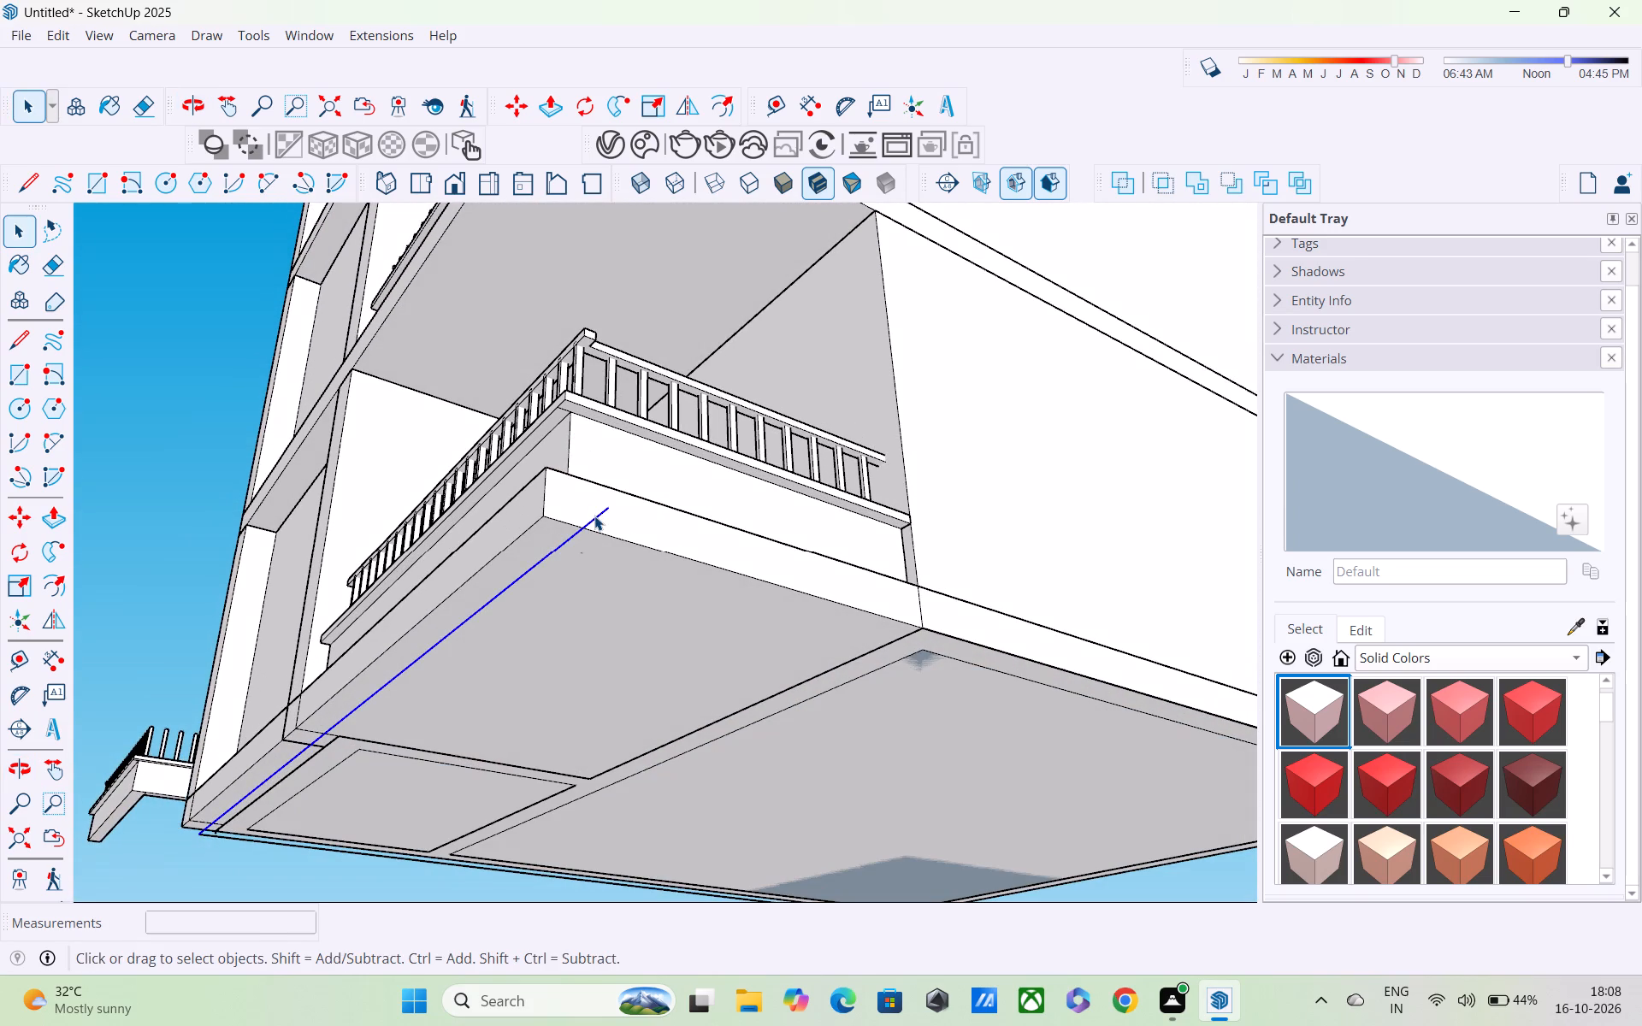
key("Delete")
Delete the leftover base outline edge lying just outside the foot of the side wall, away from the balcony corner.
scroll(504, 658, "down", 2)
middle_click_drag(477, 680, 860, 651, "shift")
scroll(612, 638, "down", 1)
middle_click_drag(502, 678, 1184, 638)
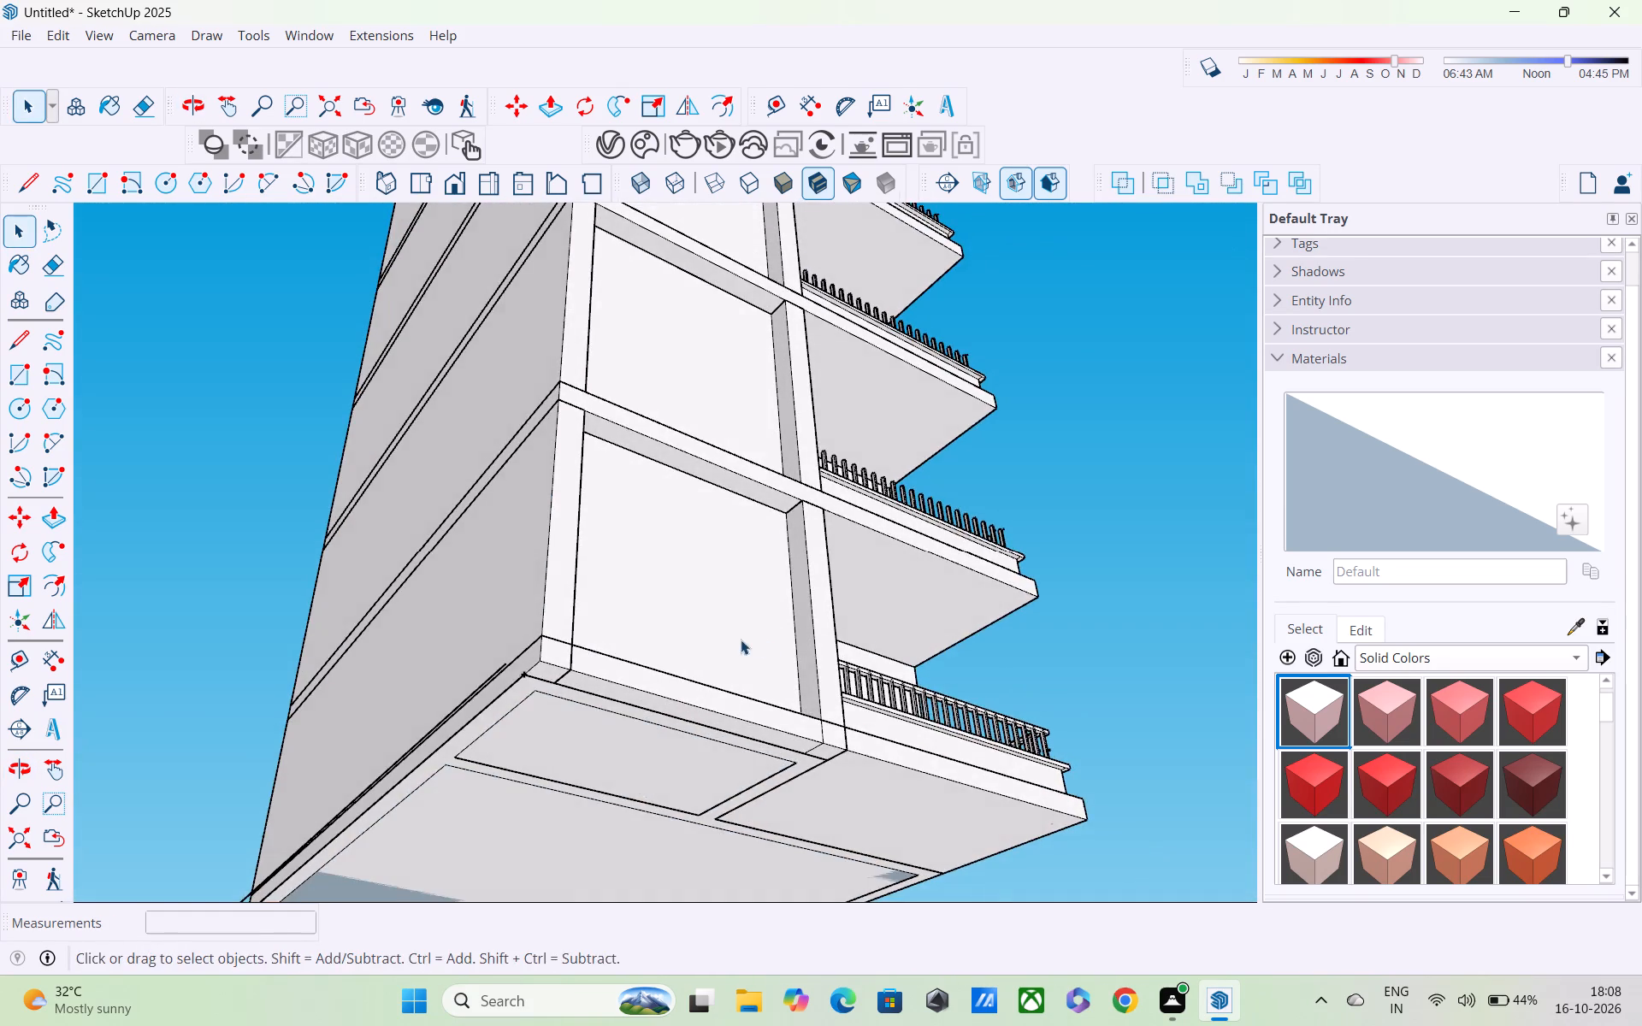
middle_click_drag(740, 646, 973, 722)
middle_click_drag(706, 806, 368, 930)
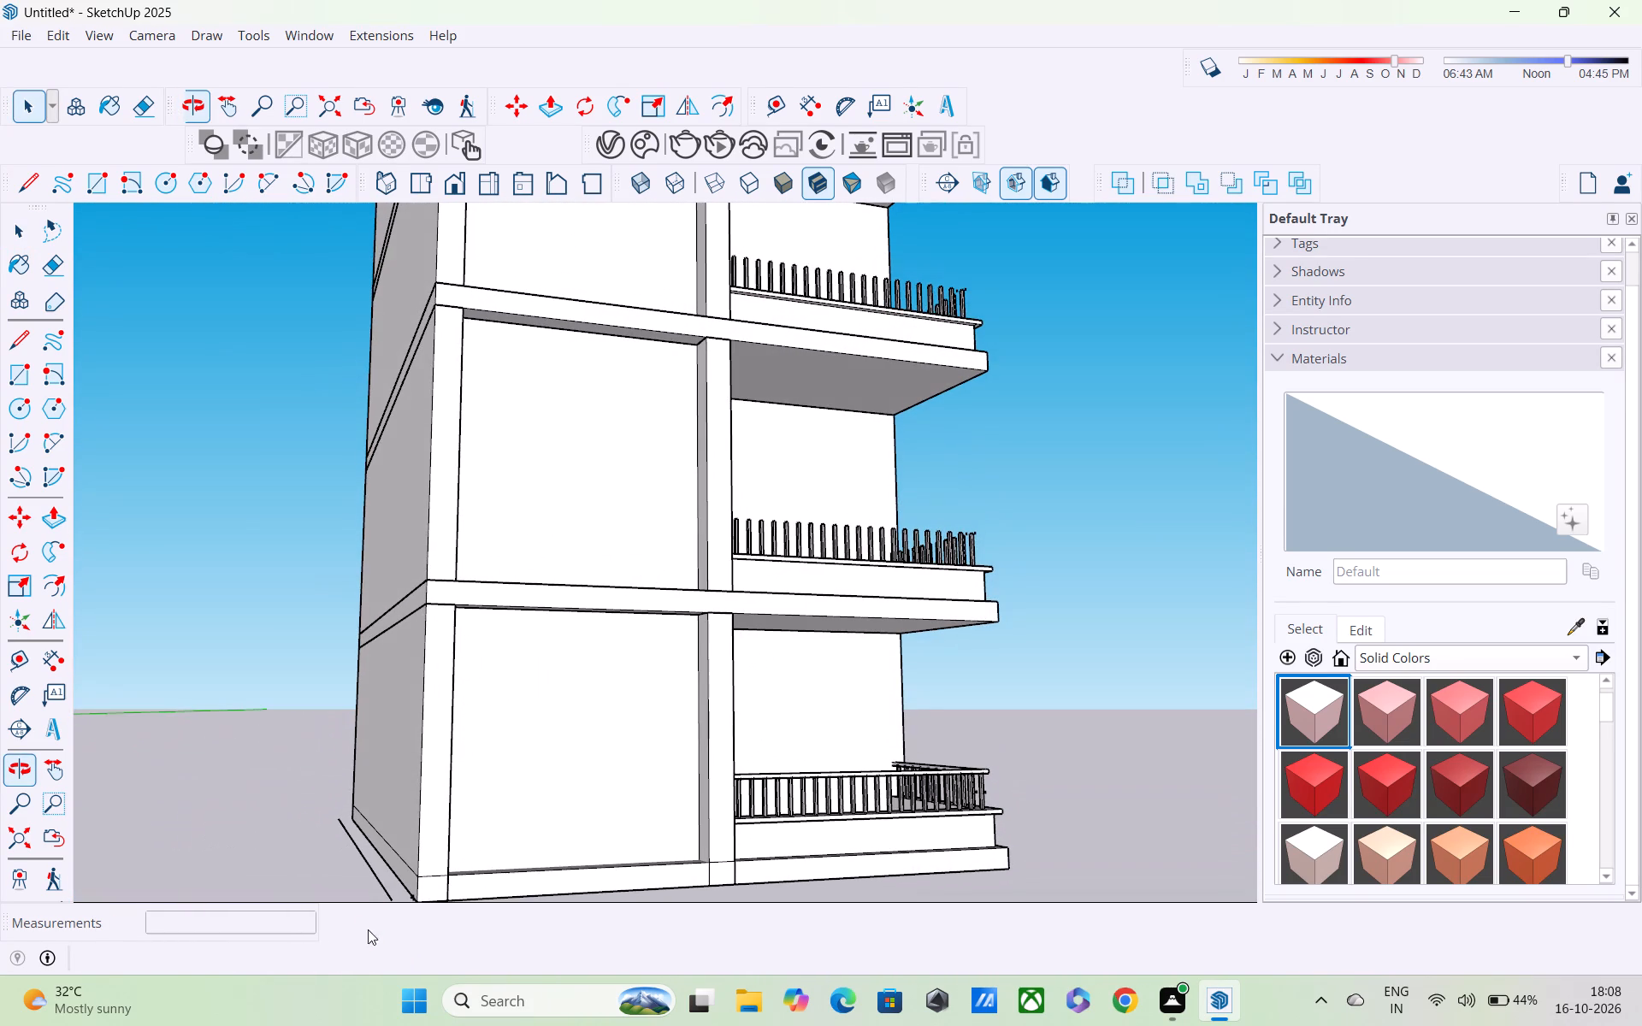
left_click(377, 881)
key("Delete")
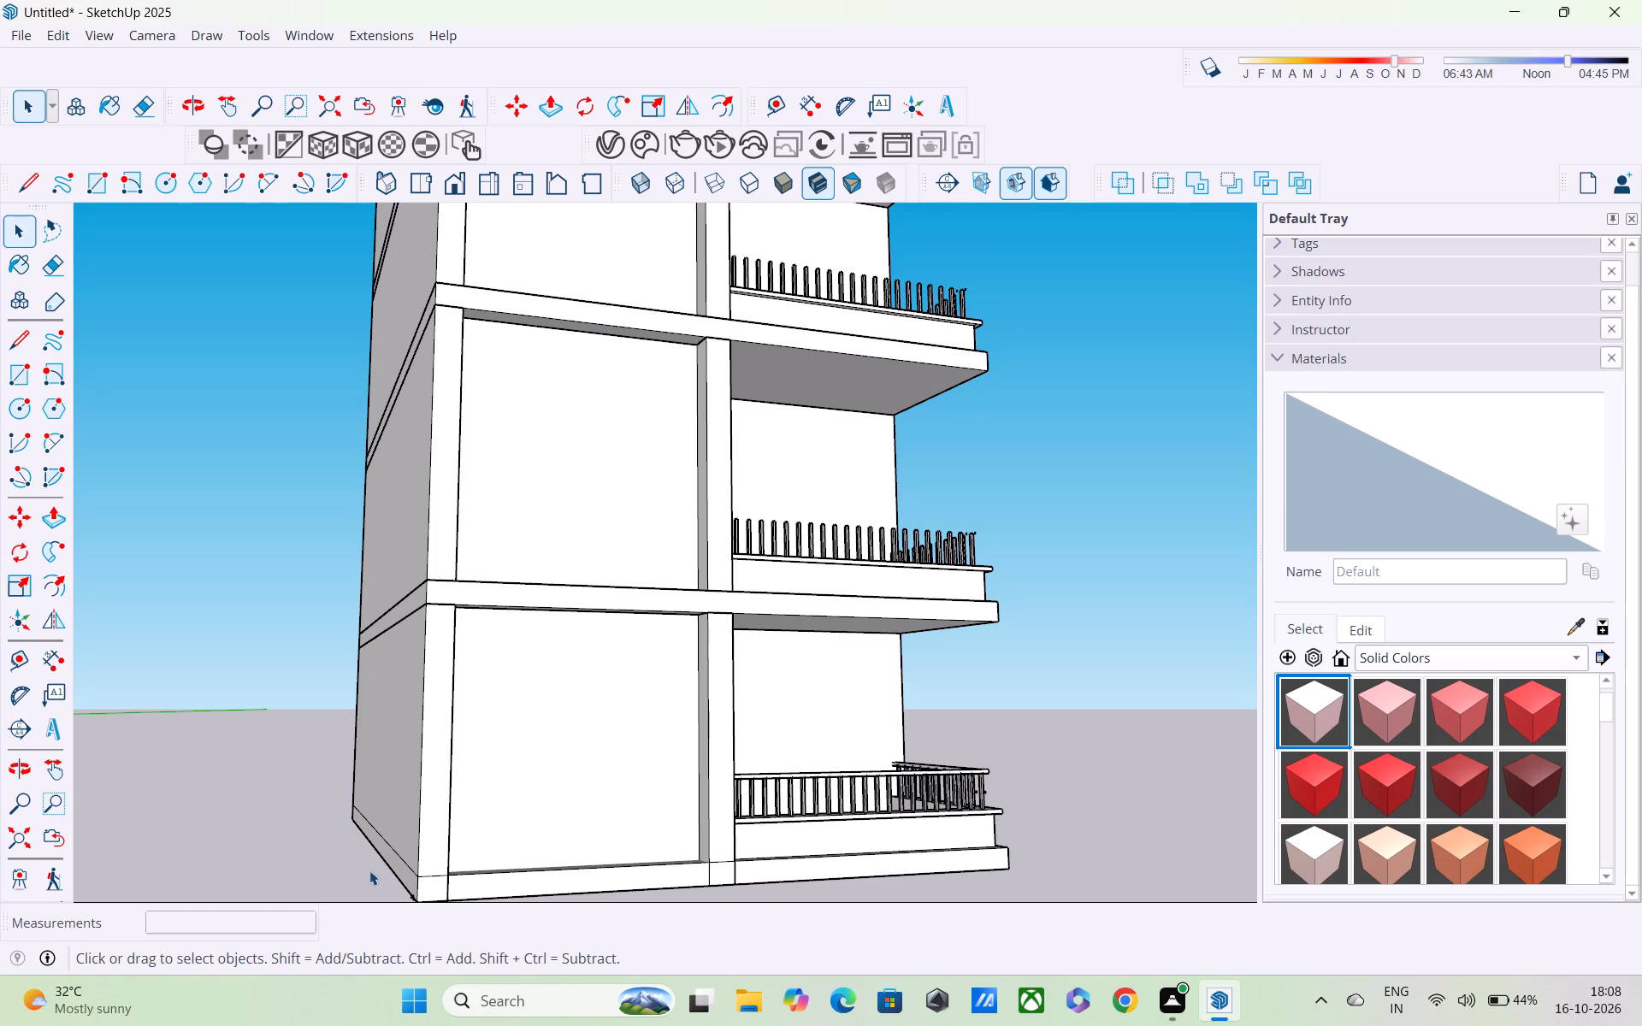
Inspect the building's underside and its facades for any leftover base outline edges.
scroll(371, 871, "down", 4)
middle_click_drag(372, 867, 370, 598, "shift")
middle_click_drag(428, 604, 436, 617)
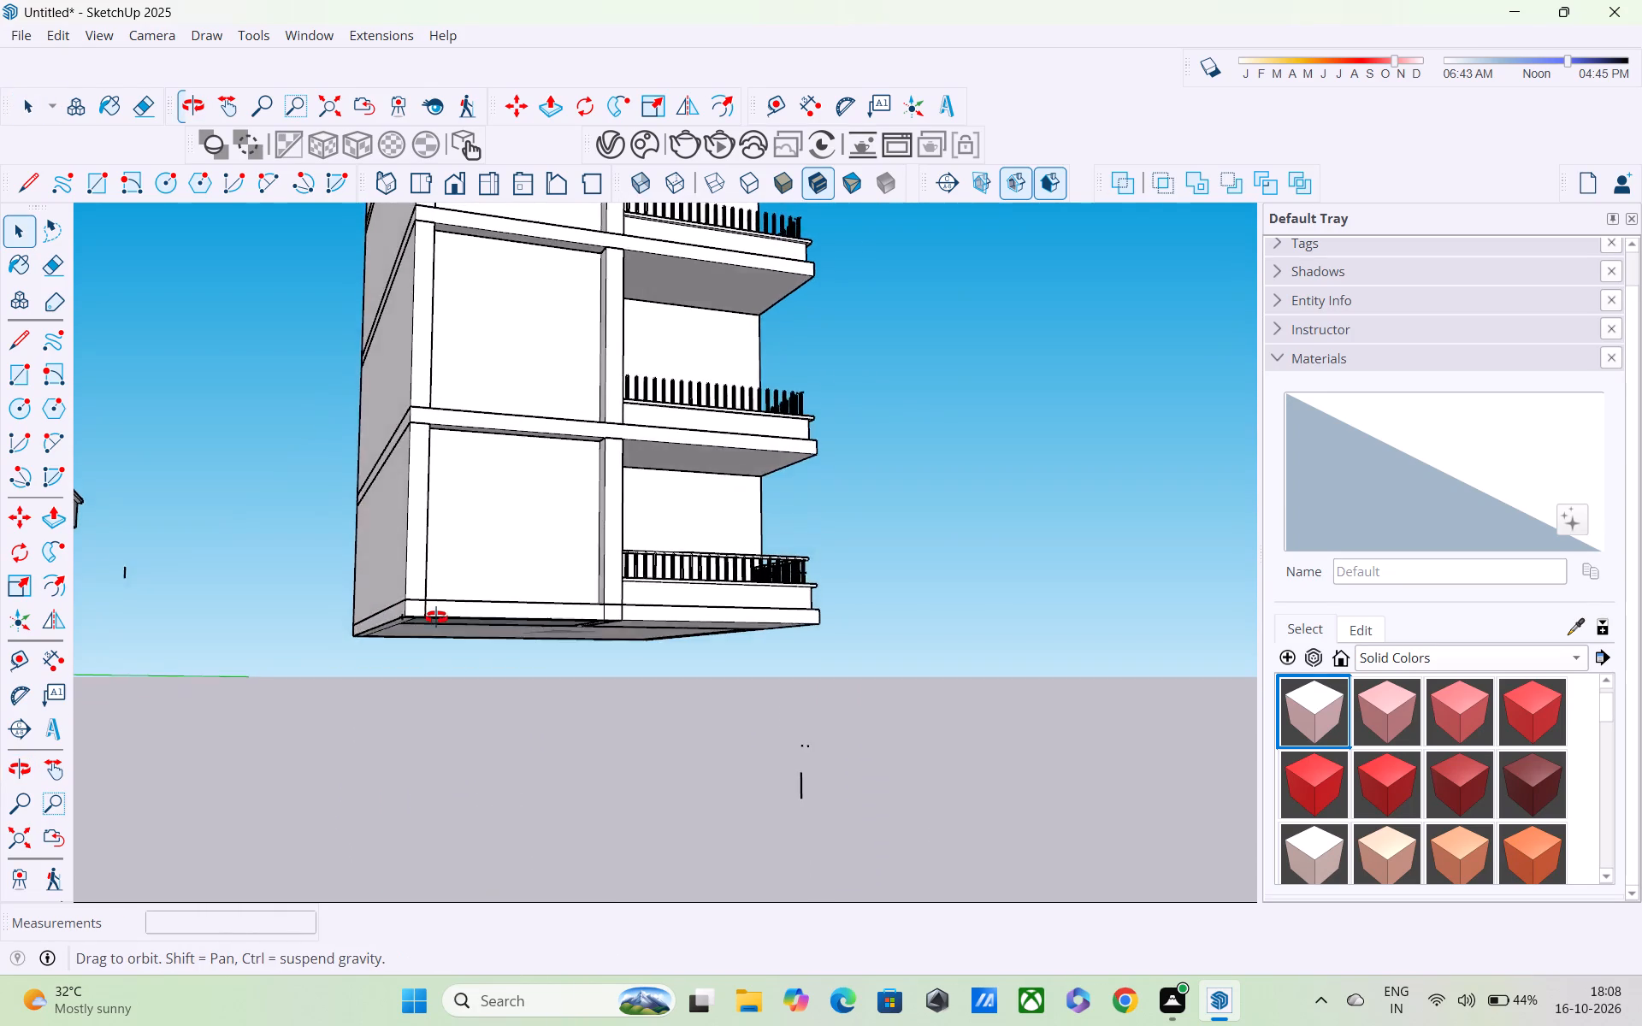
middle_click_drag(436, 617, 439, 503)
scroll(435, 611, "up", 1)
scroll(396, 513, "up", 12)
middle_click_drag(403, 548, 411, 436)
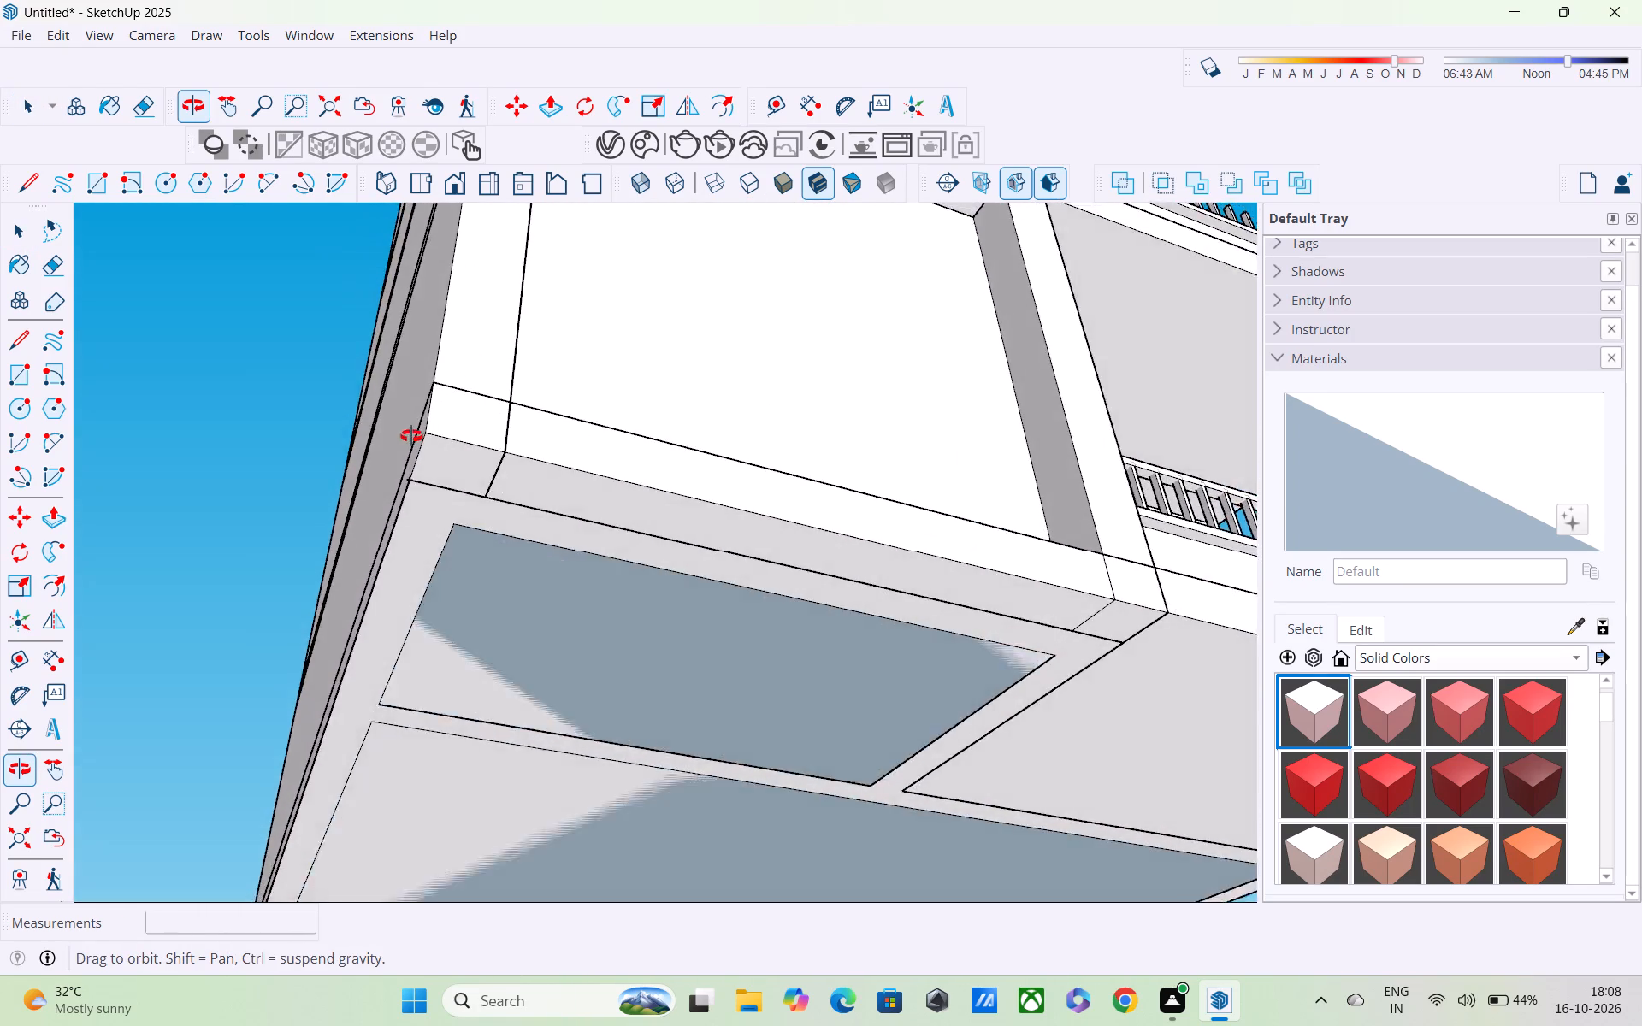
middle_click_drag(411, 436, 324, 716)
scroll(324, 716, "up", 1)
scroll(324, 690, "down", 14)
scroll(661, 619, "down", 2)
middle_click_drag(664, 622, 621, 781, "shift")
scroll(617, 693, "up", 1)
scroll(616, 687, "down", 8)
middle_click_drag(634, 654, 359, 712)
scroll(498, 628, "down", 3)
middle_click_drag(520, 622, 358, 635)
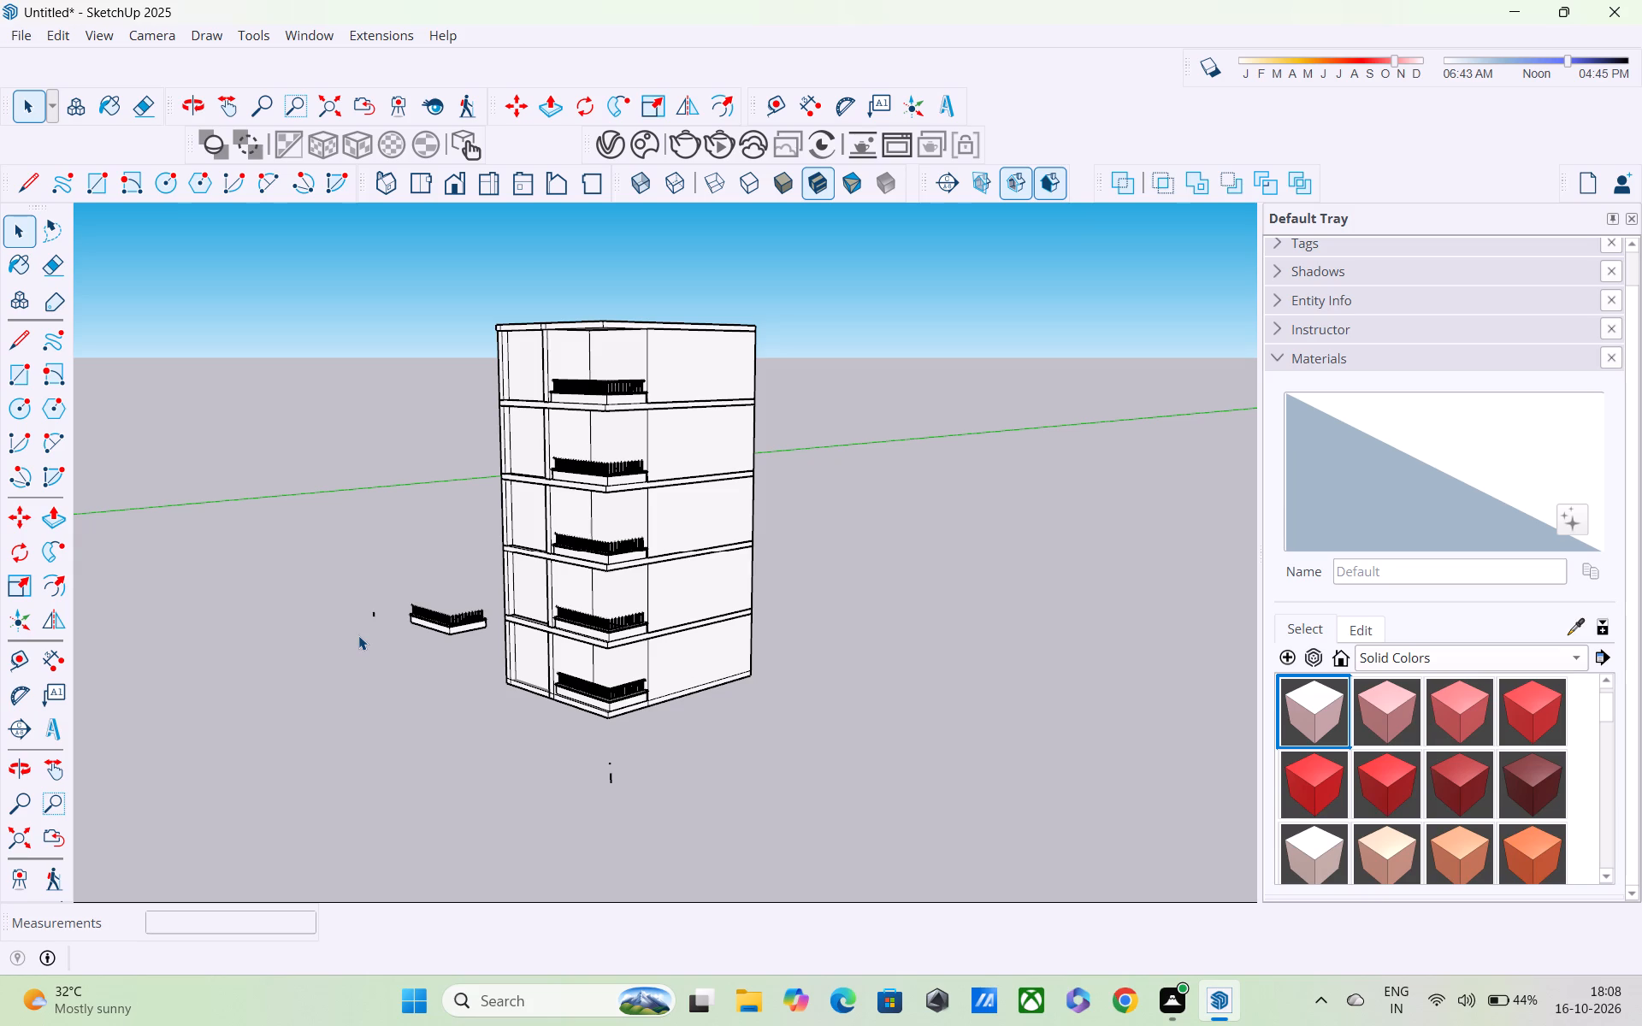
Push/Pull the outer face of the floor slab band on the balcony facade outward about 3 1/2".
scroll(356, 562, "up", 3)
scroll(632, 644, "up", 3)
middle_click_drag(653, 569, 676, 724)
scroll(684, 598, "up", 6)
middle_click_drag(682, 545, 632, 605)
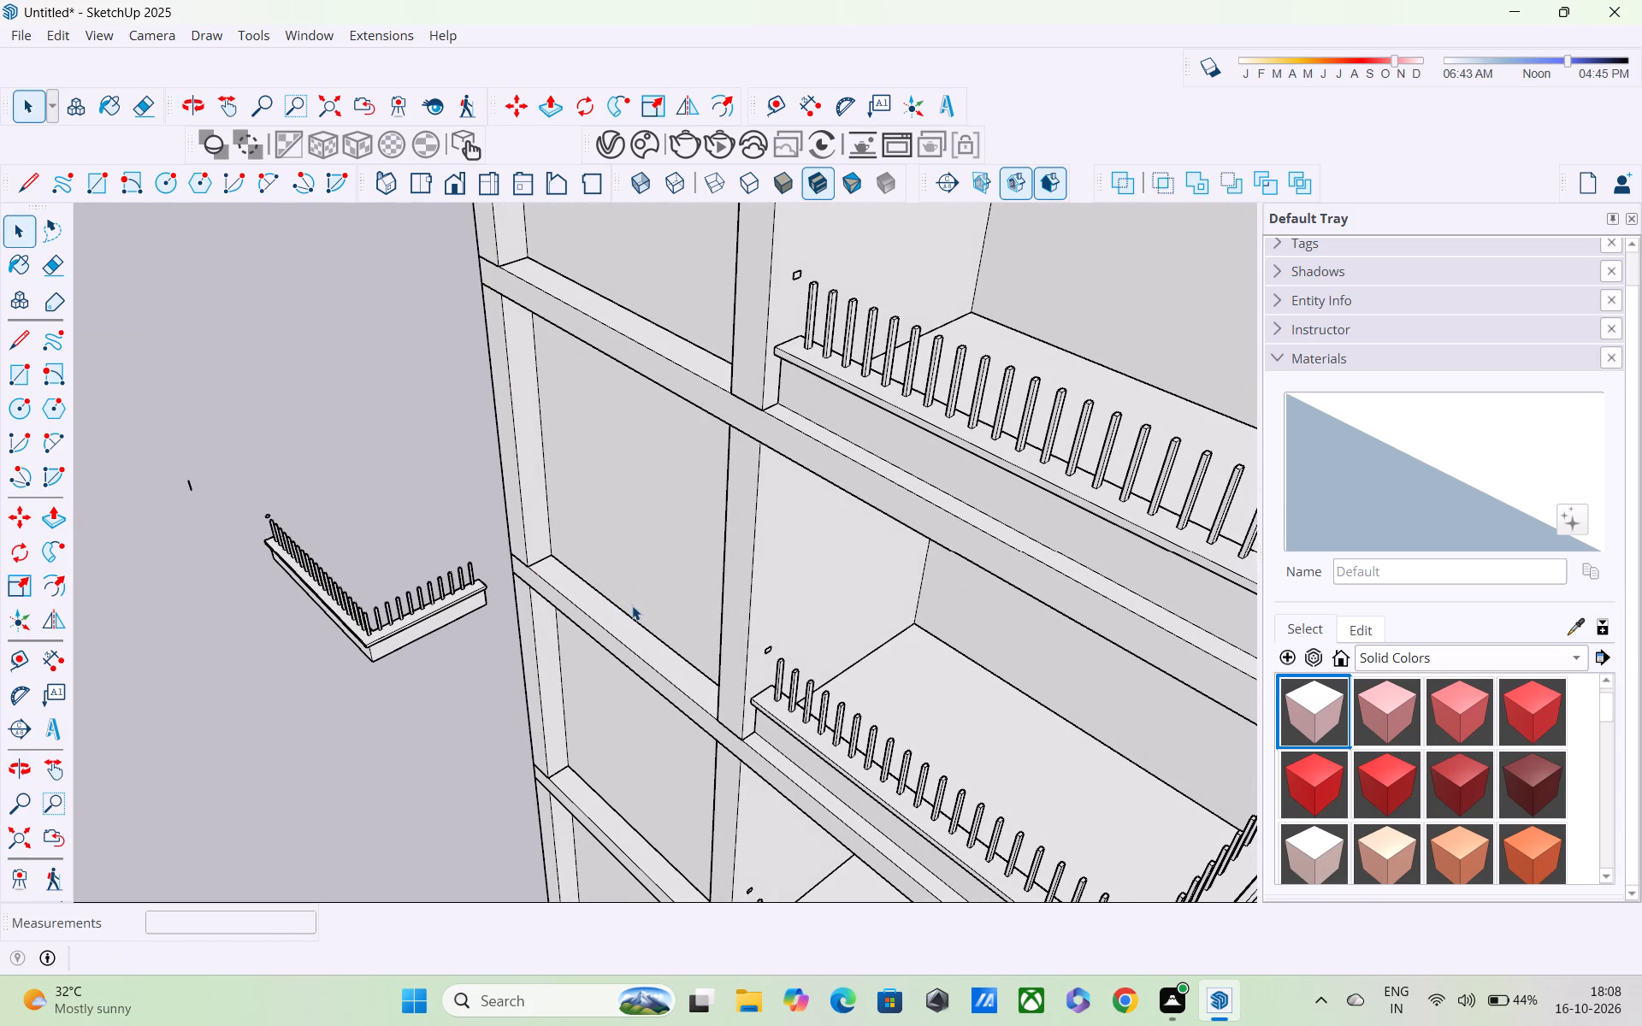
middle_click_drag(622, 646, 591, 670)
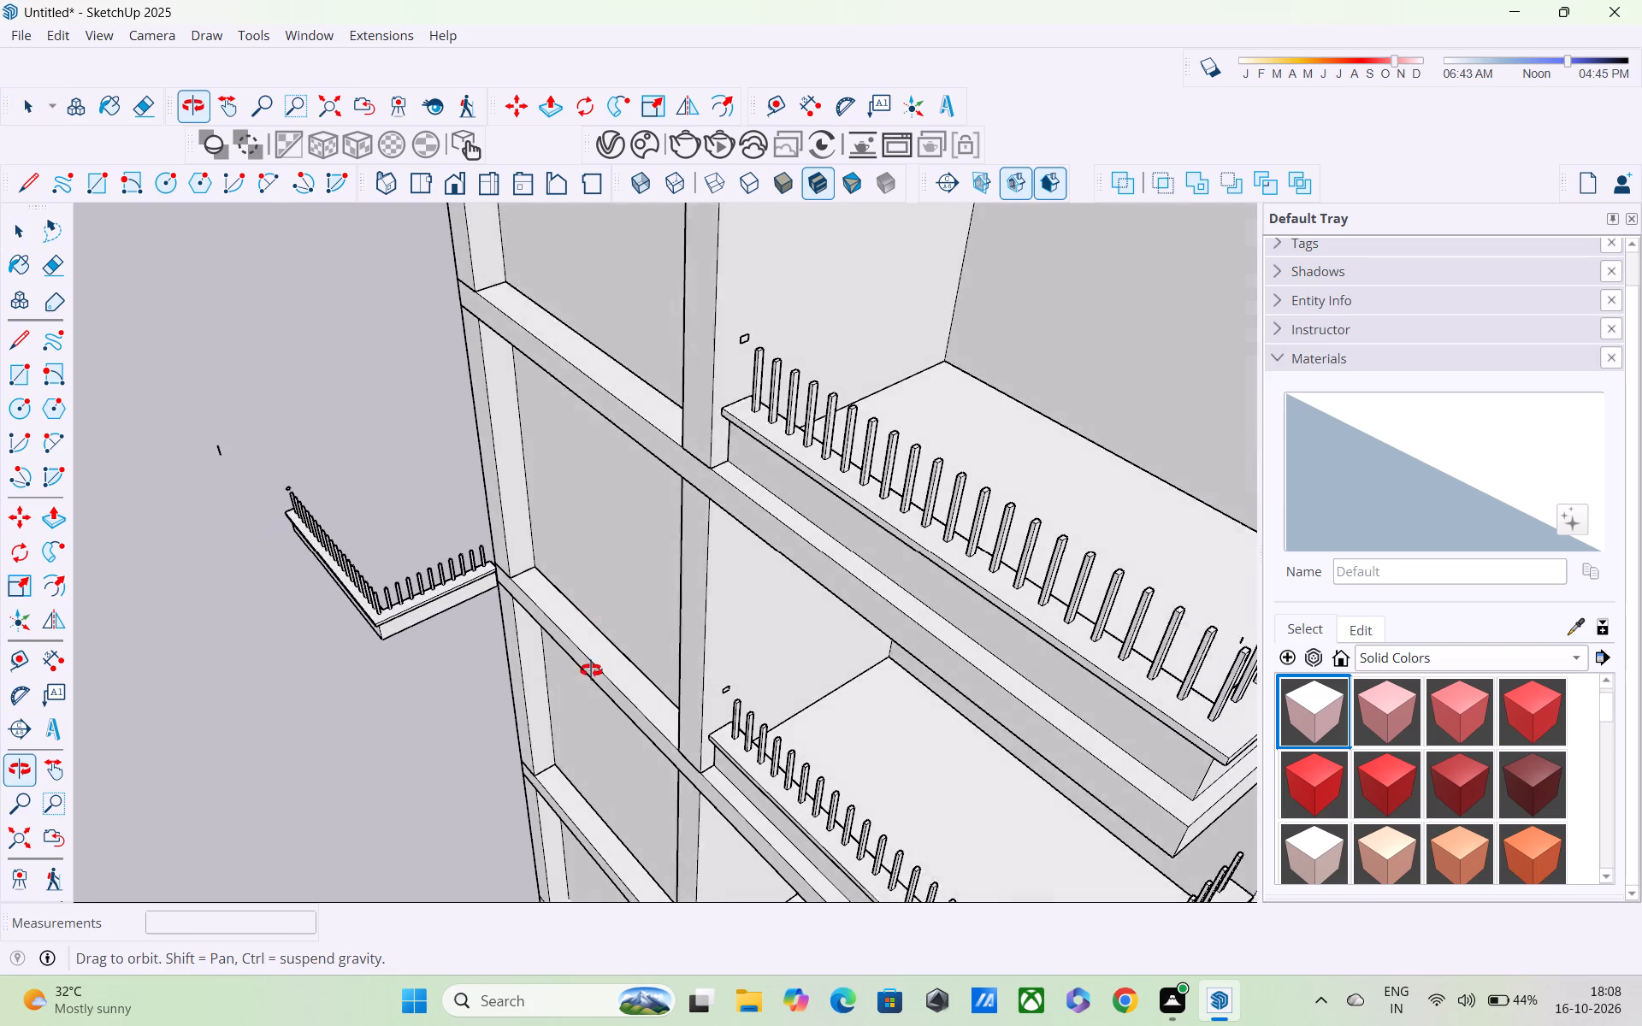
middle_click_drag(591, 670, 588, 672)
scroll(583, 662, "up", 8)
middle_click_drag(564, 627, 649, 629)
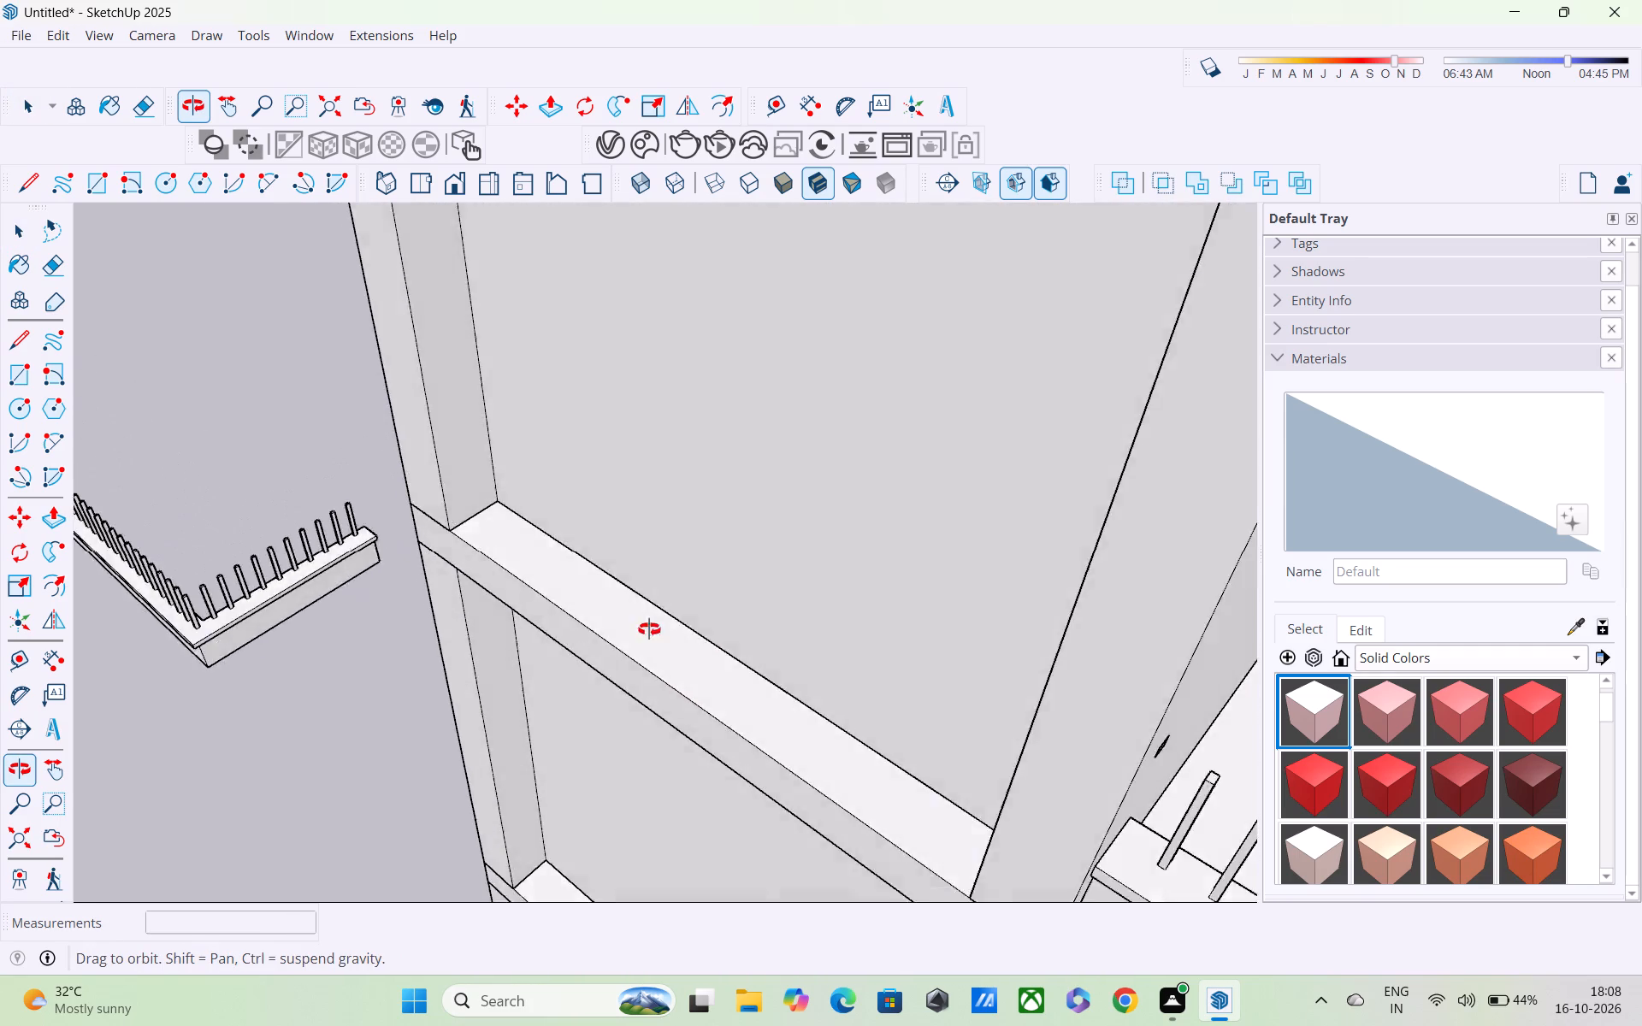
middle_click_drag(649, 629, 712, 537)
scroll(744, 563, "up", 2)
middle_click_drag(744, 563, 731, 494)
scroll(731, 499, "down", 2)
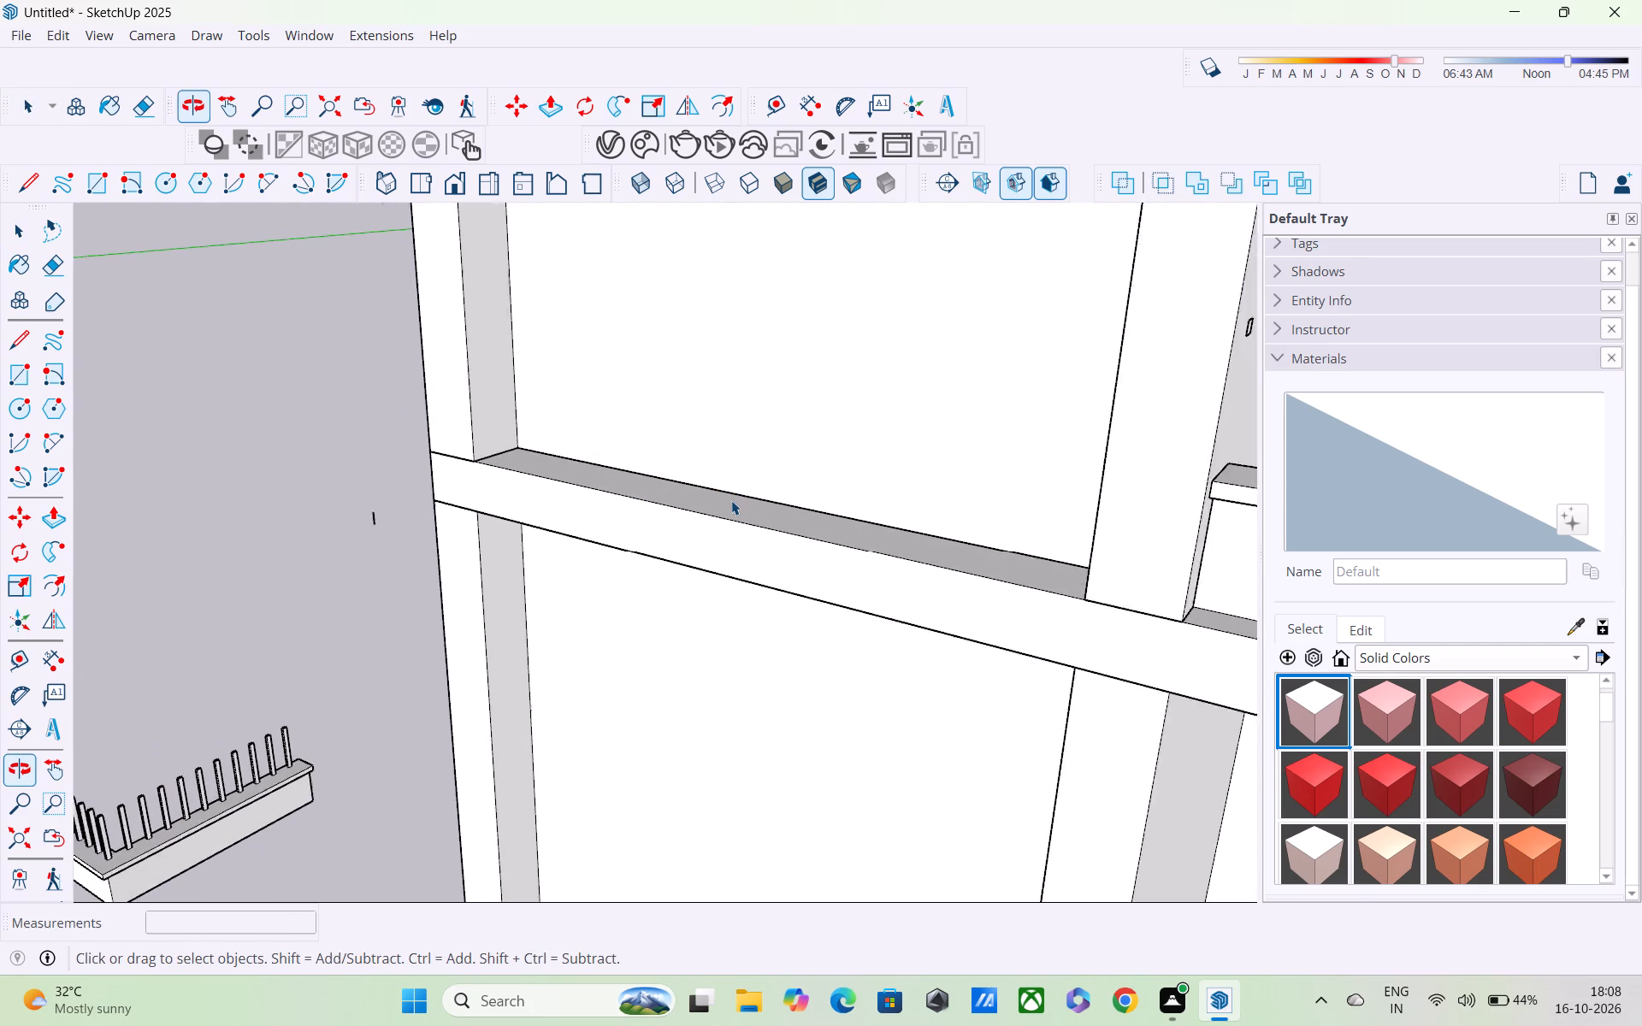
scroll(731, 500, "down", 2)
double_click(736, 532)
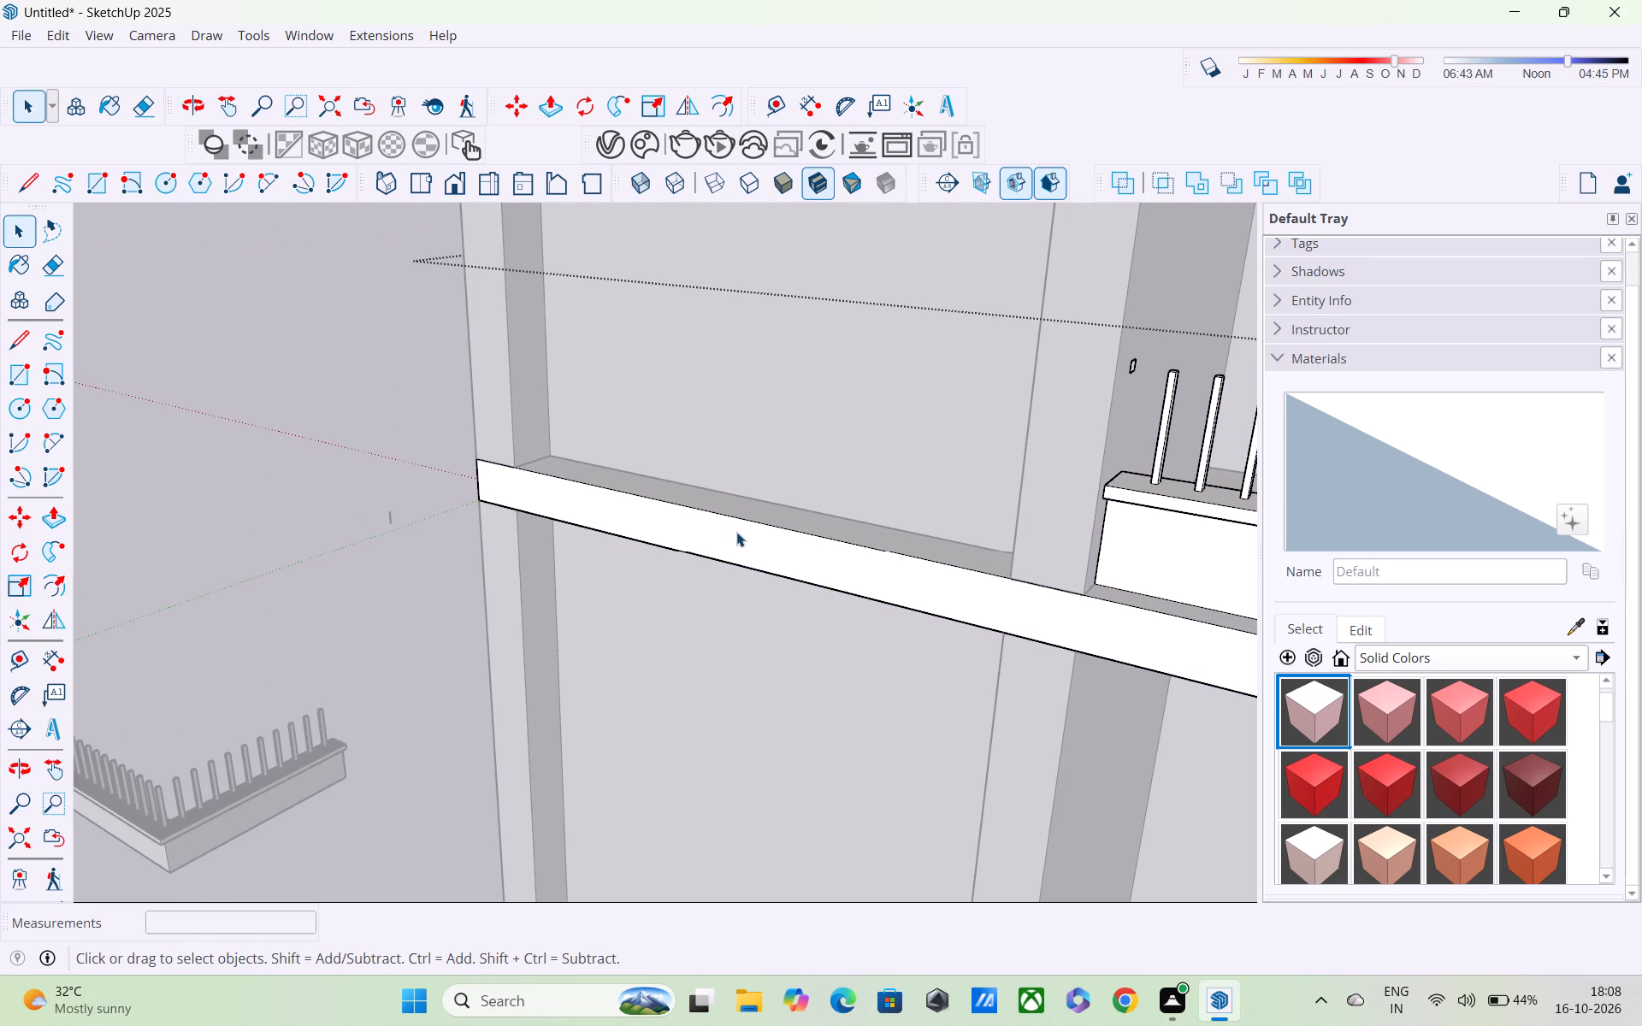
key("p")
left_click(742, 534)
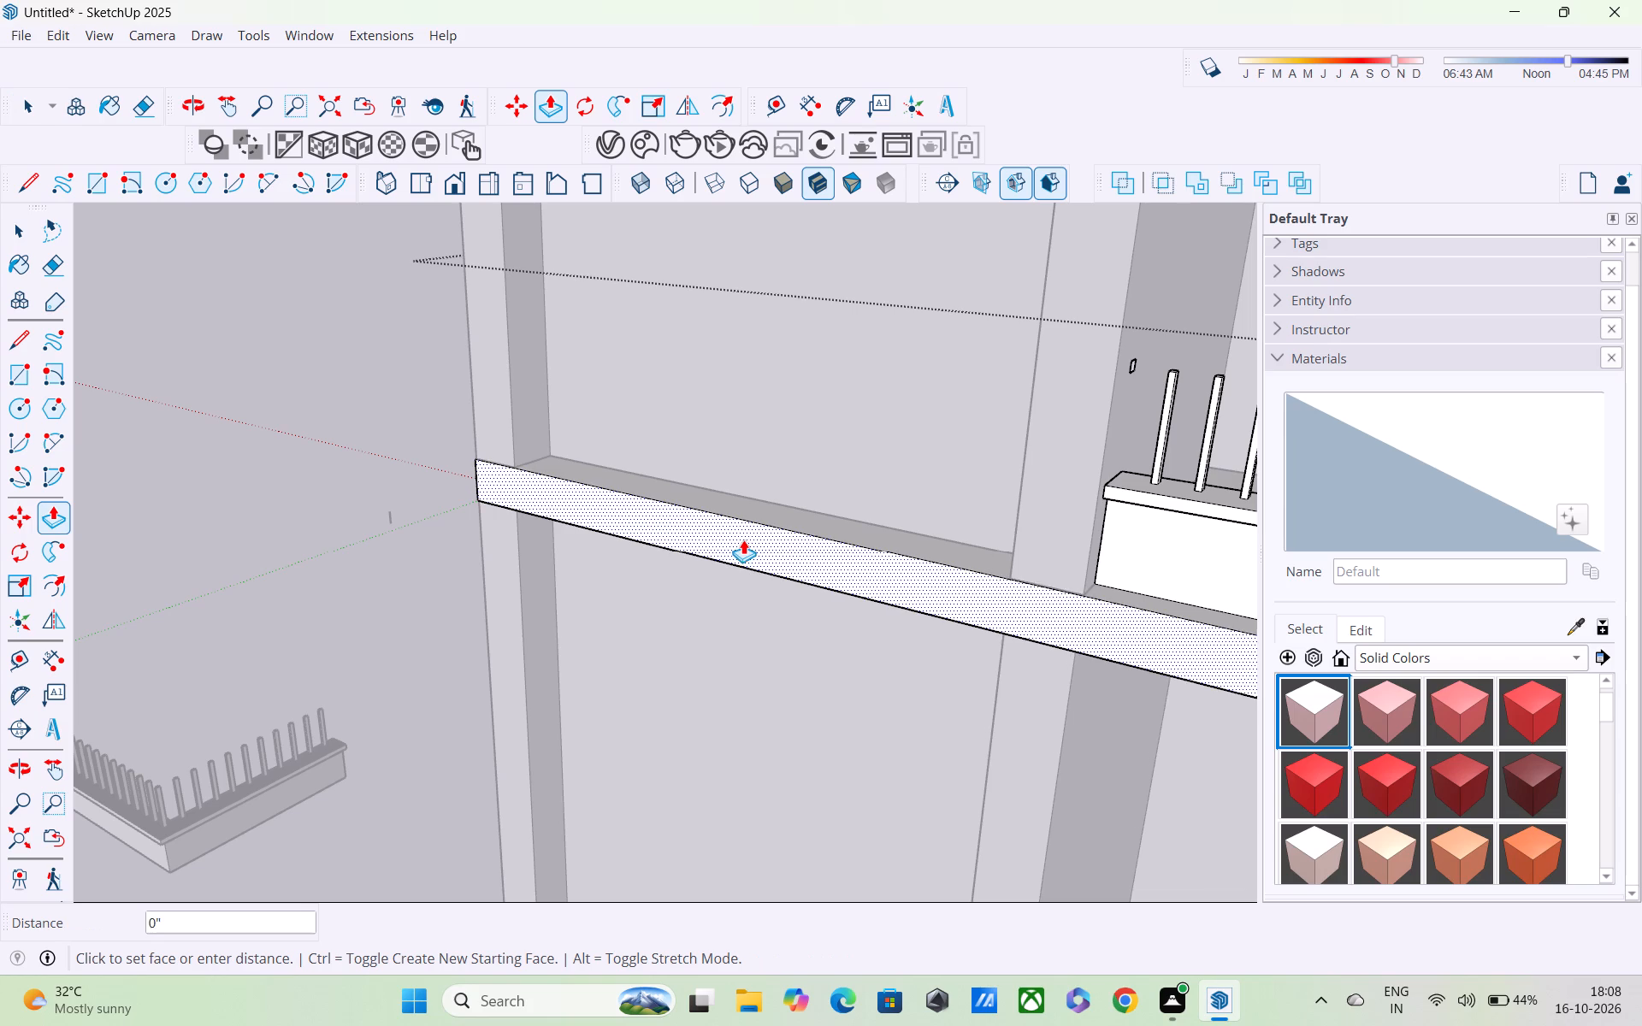
left_click(738, 549)
scroll(729, 582, "down", 4)
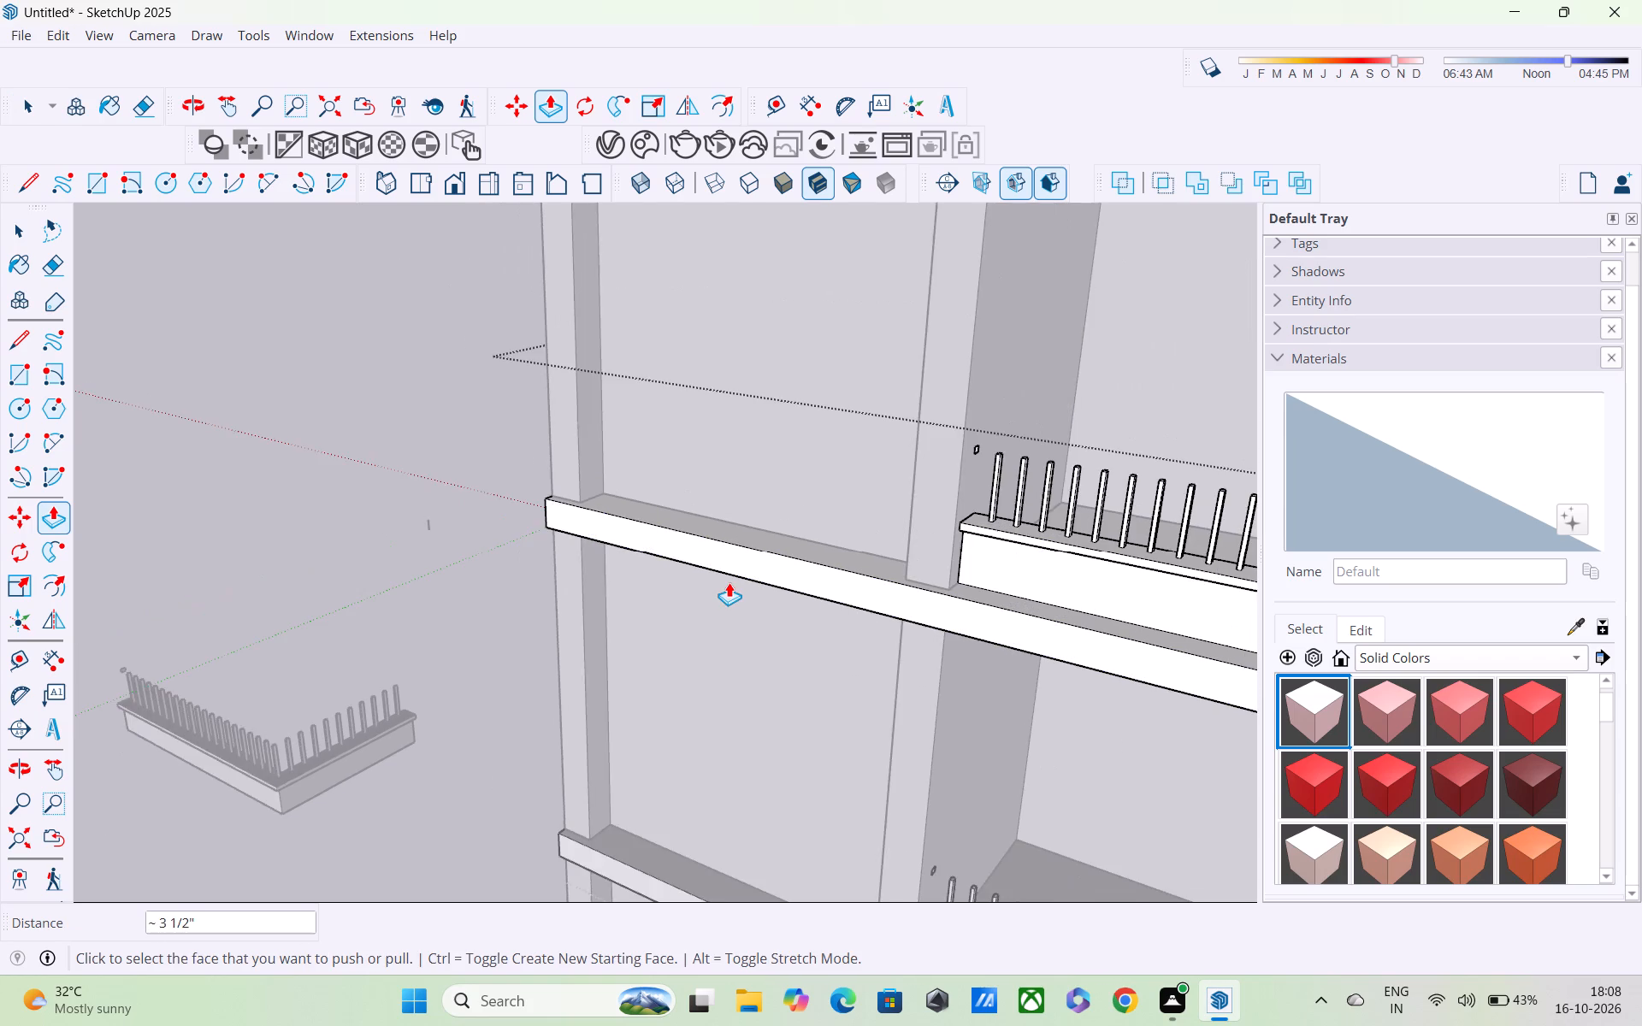
scroll(729, 609, "down", 4)
middle_click_drag(735, 663, 848, 612, "shift")
scroll(849, 611, "up", 1, "shift")
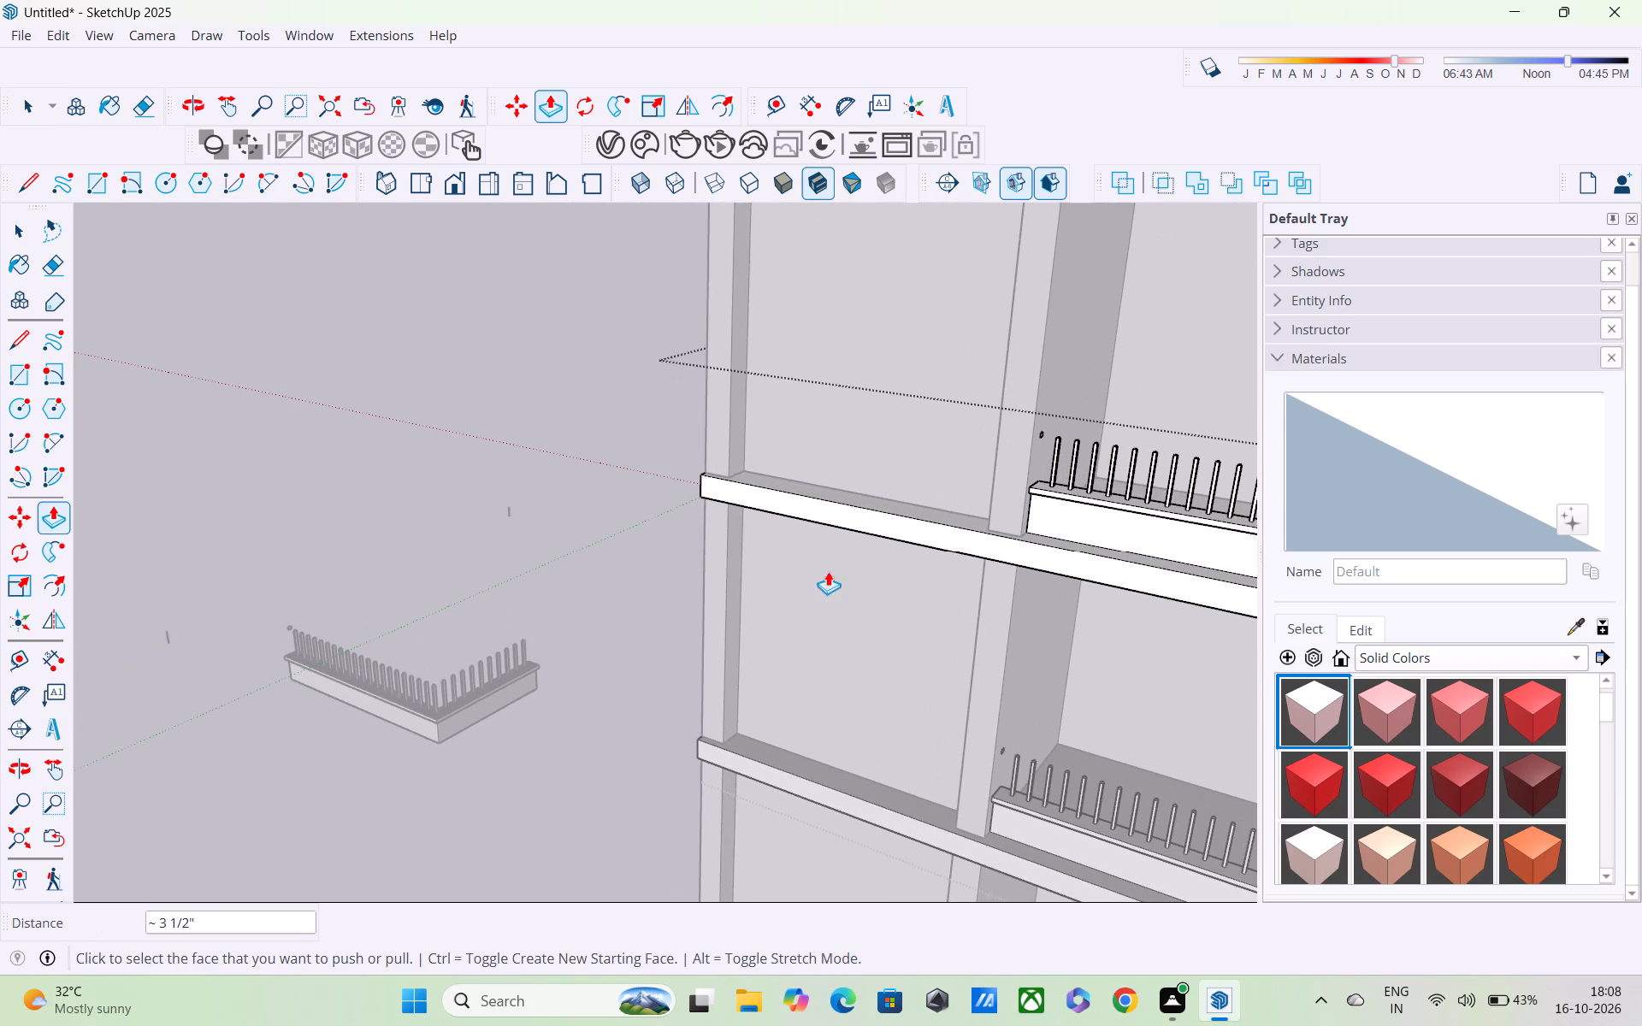
key("space")
left_click(656, 433)
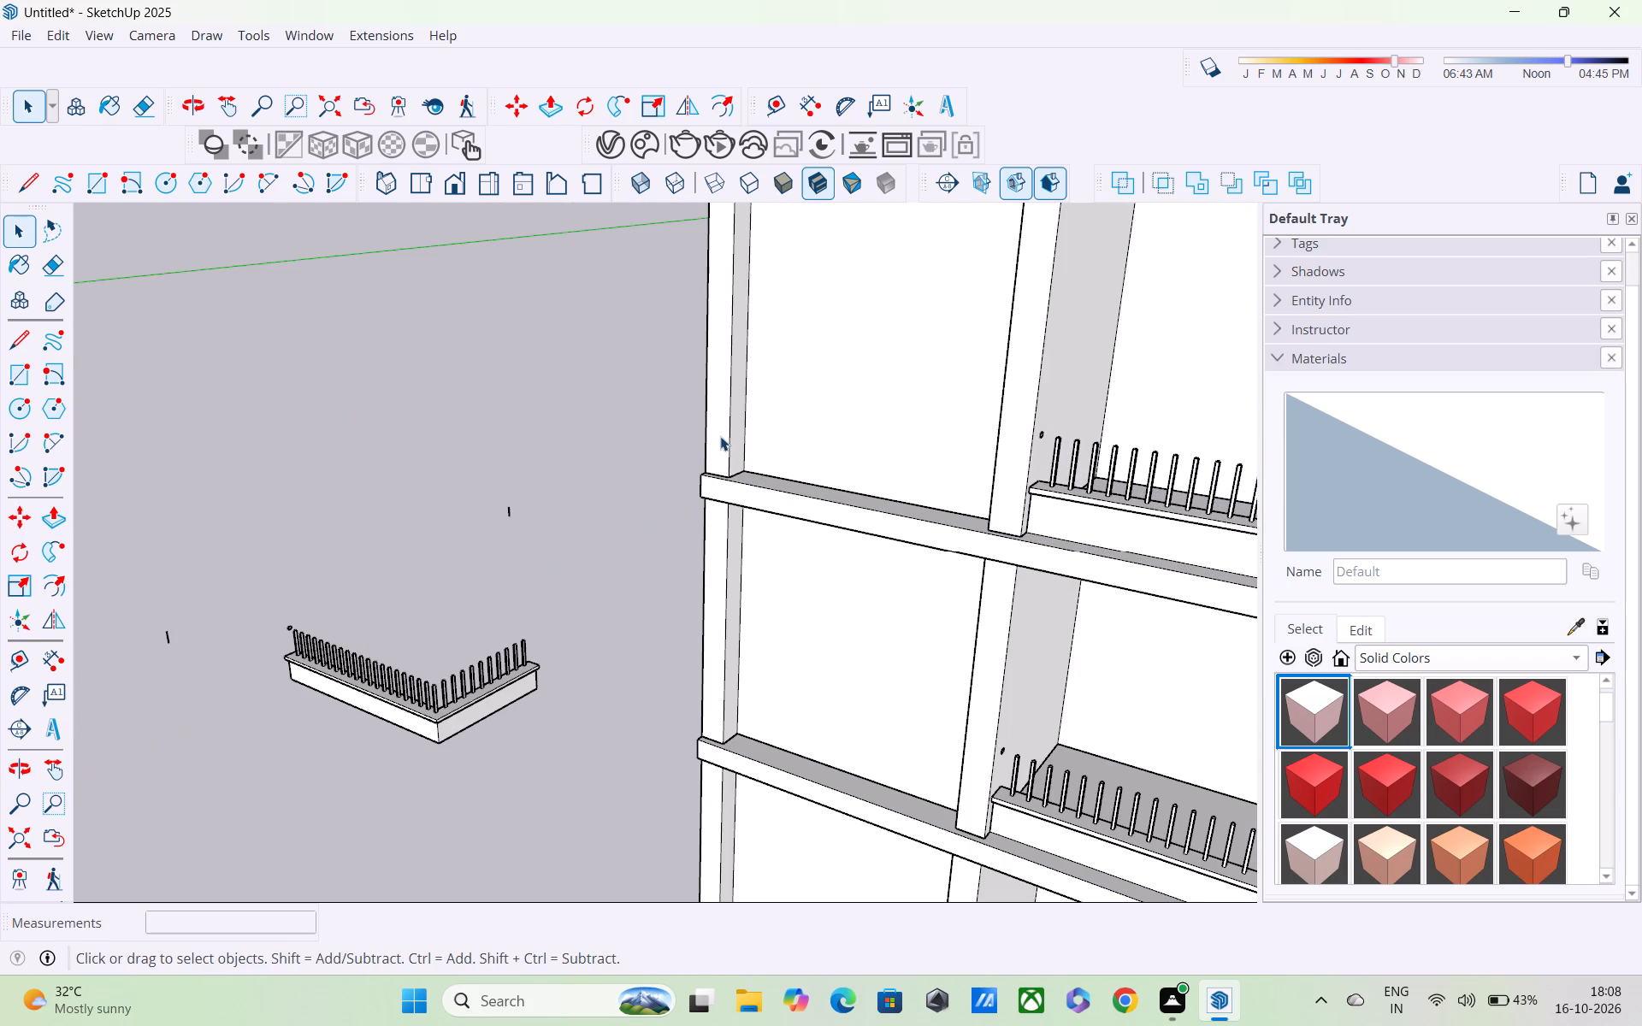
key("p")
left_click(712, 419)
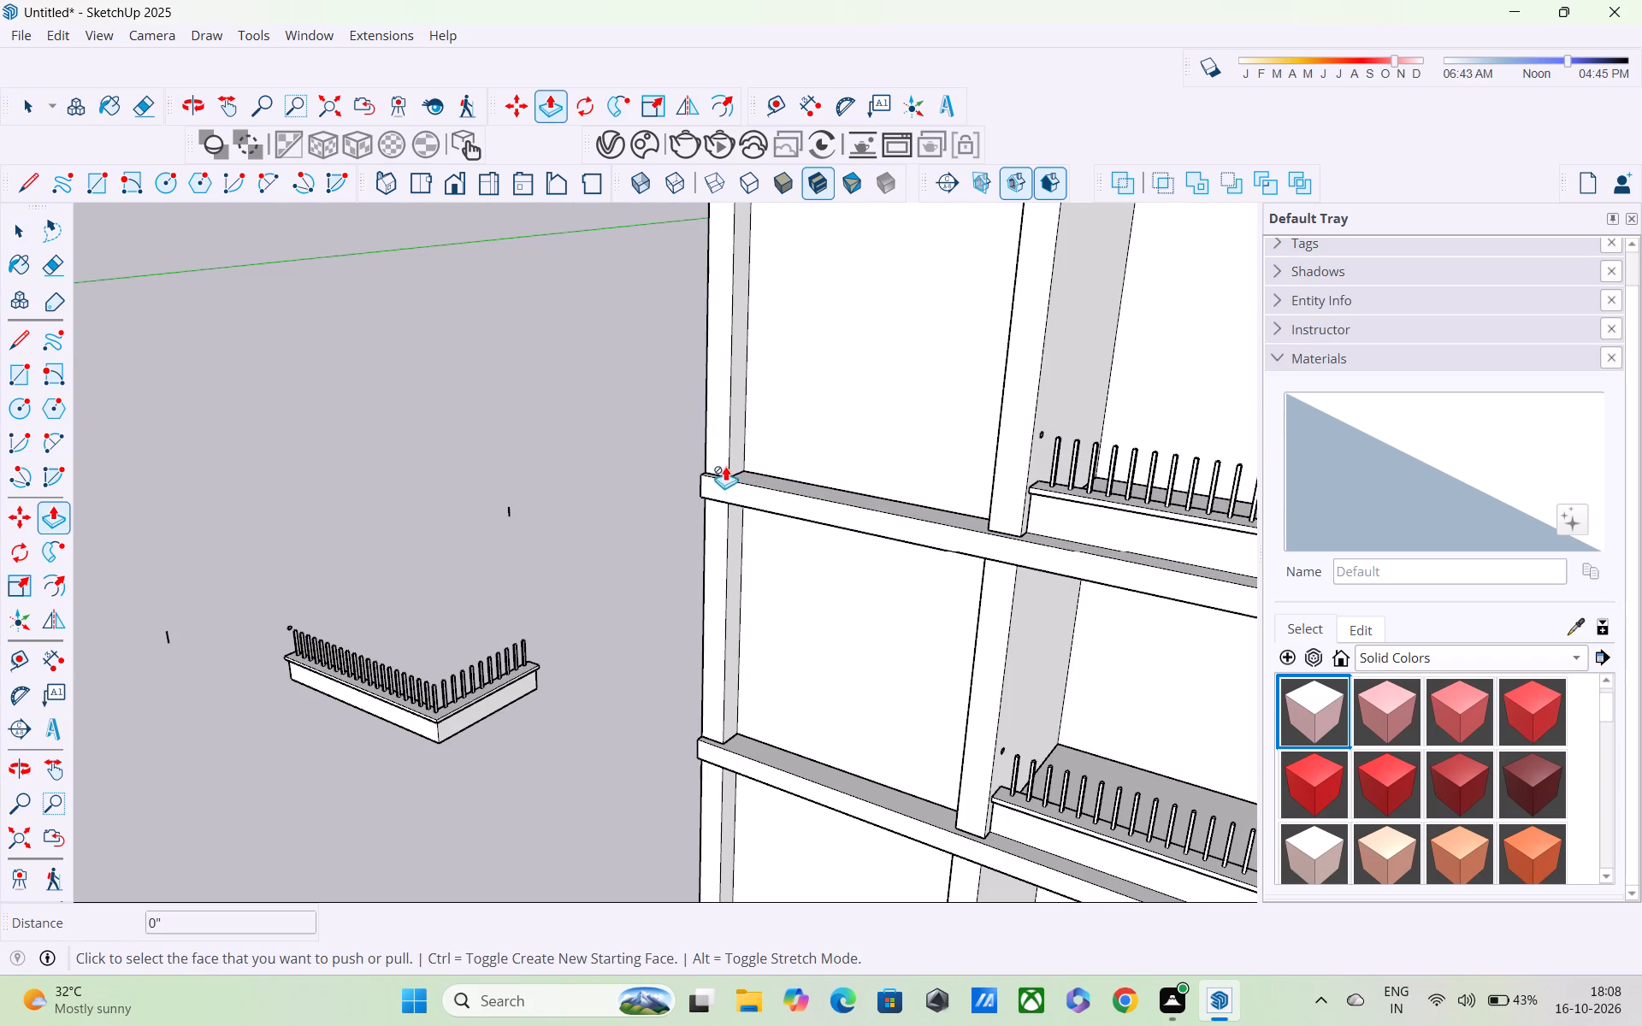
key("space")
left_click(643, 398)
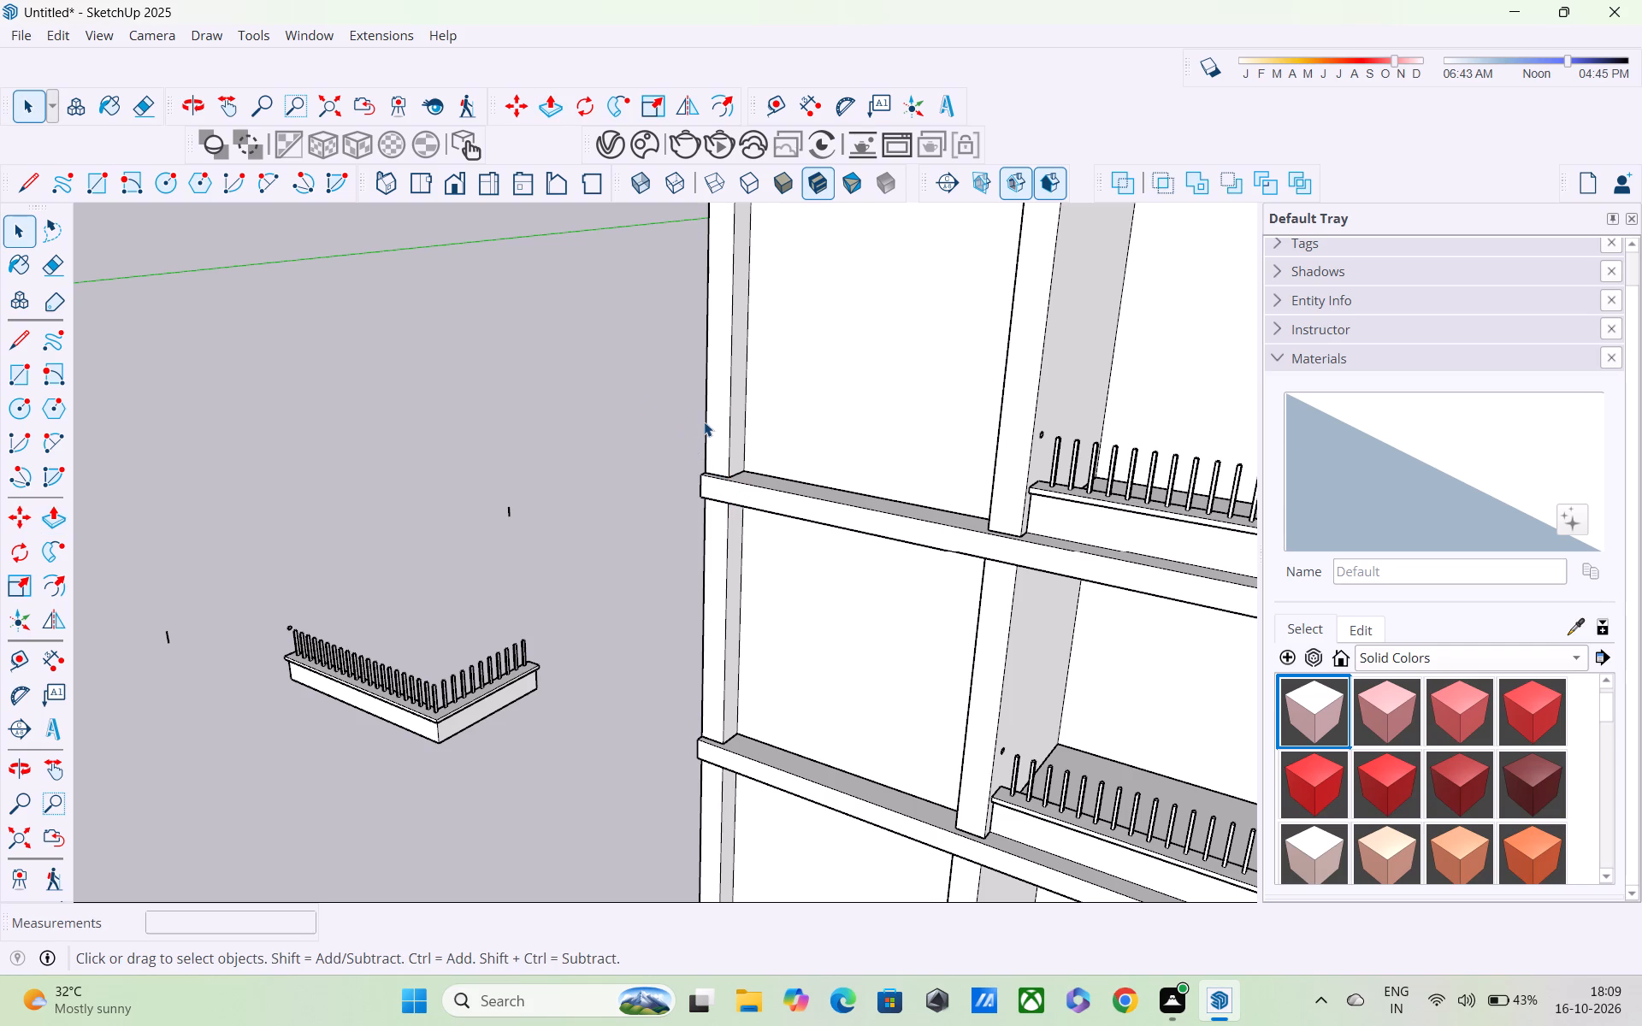
Push/Pull the two column faces framing the recessed wall panel outward about 3 1/2", aligning them with the slab band.
double_click(708, 427)
key("p")
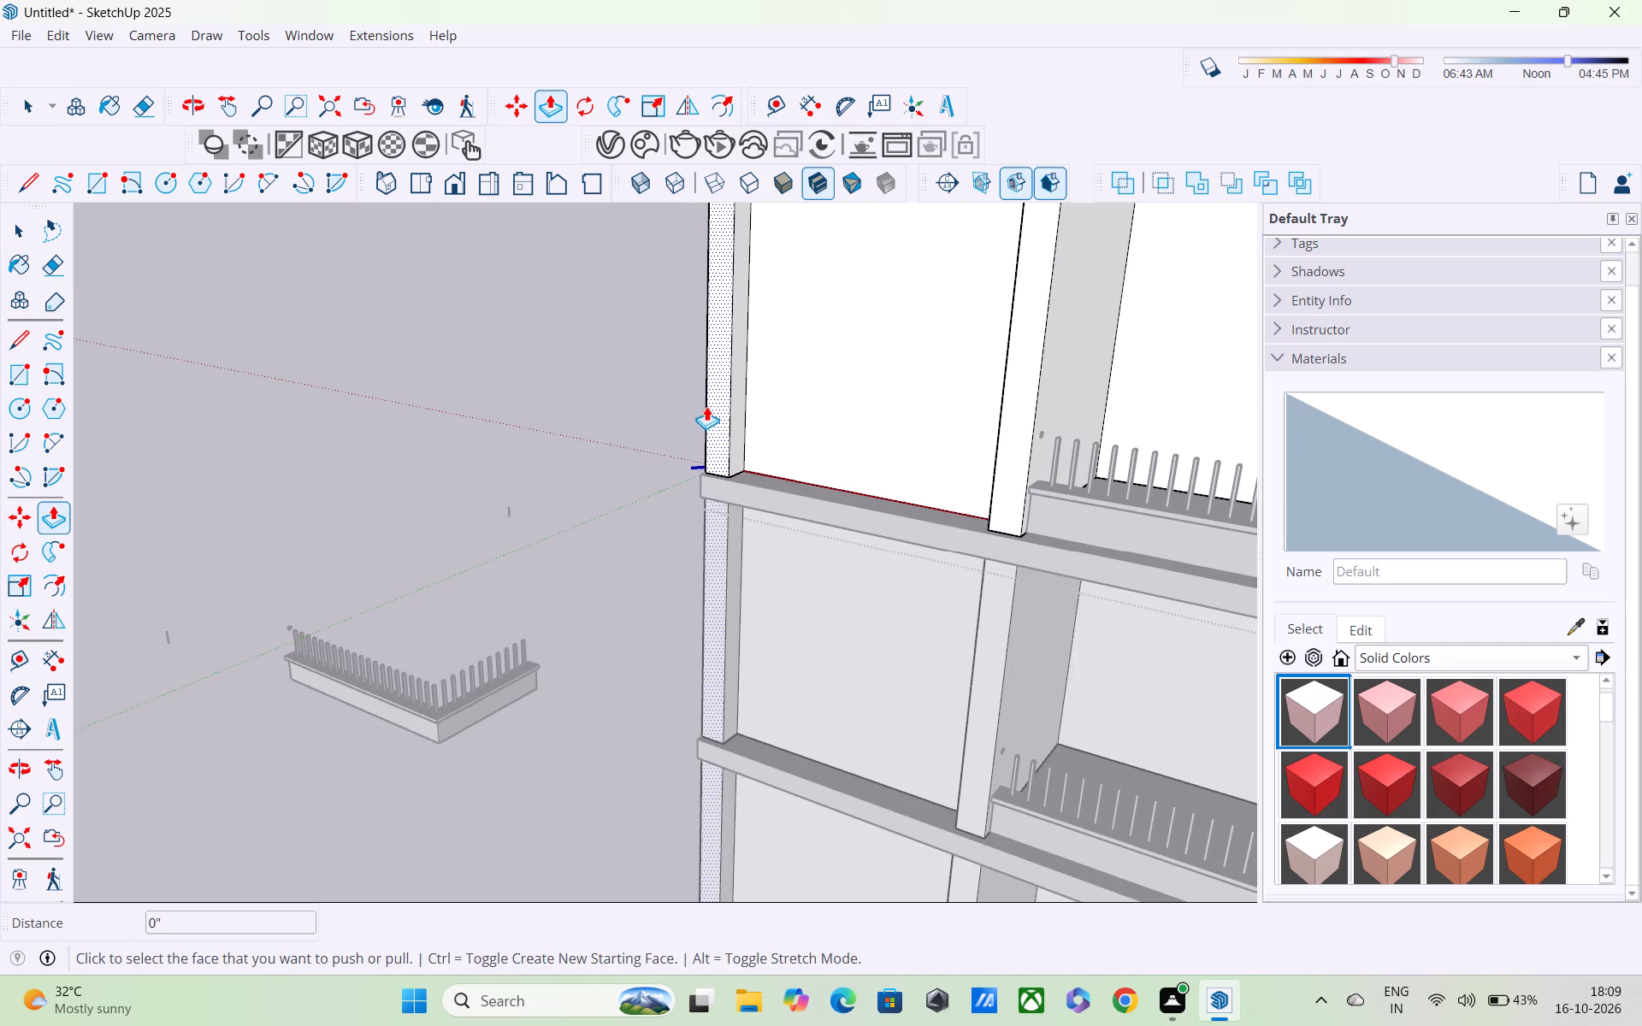
left_click(706, 406)
left_click(732, 481)
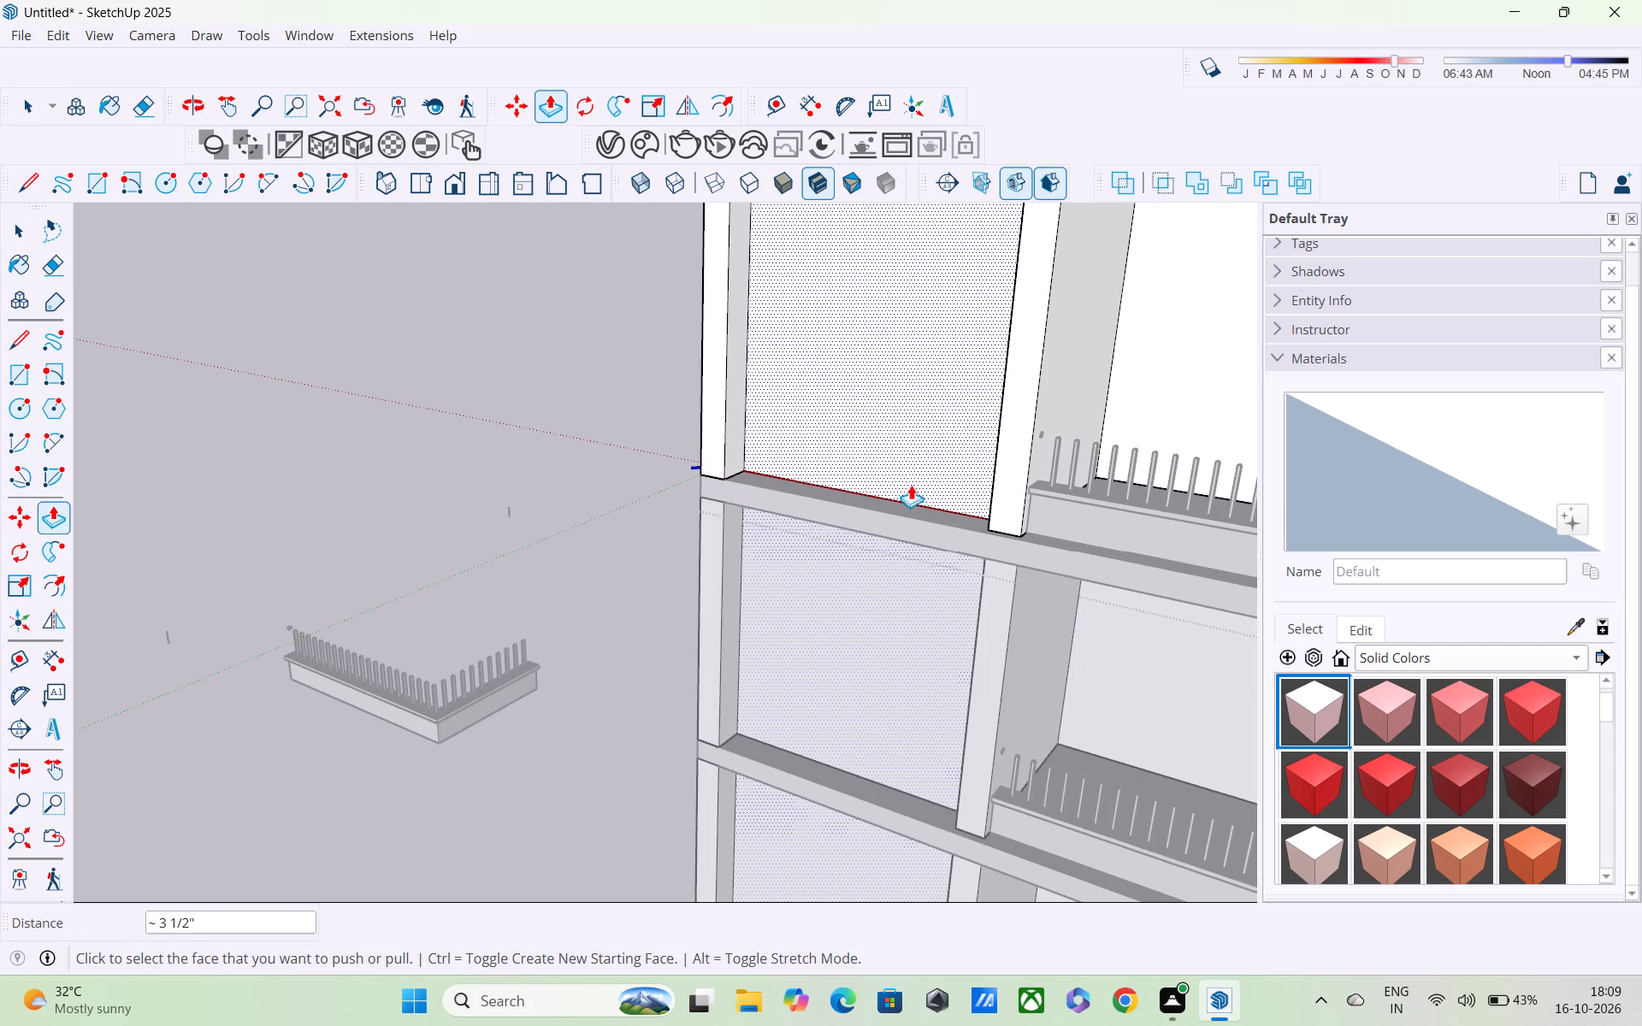
left_click(1010, 475)
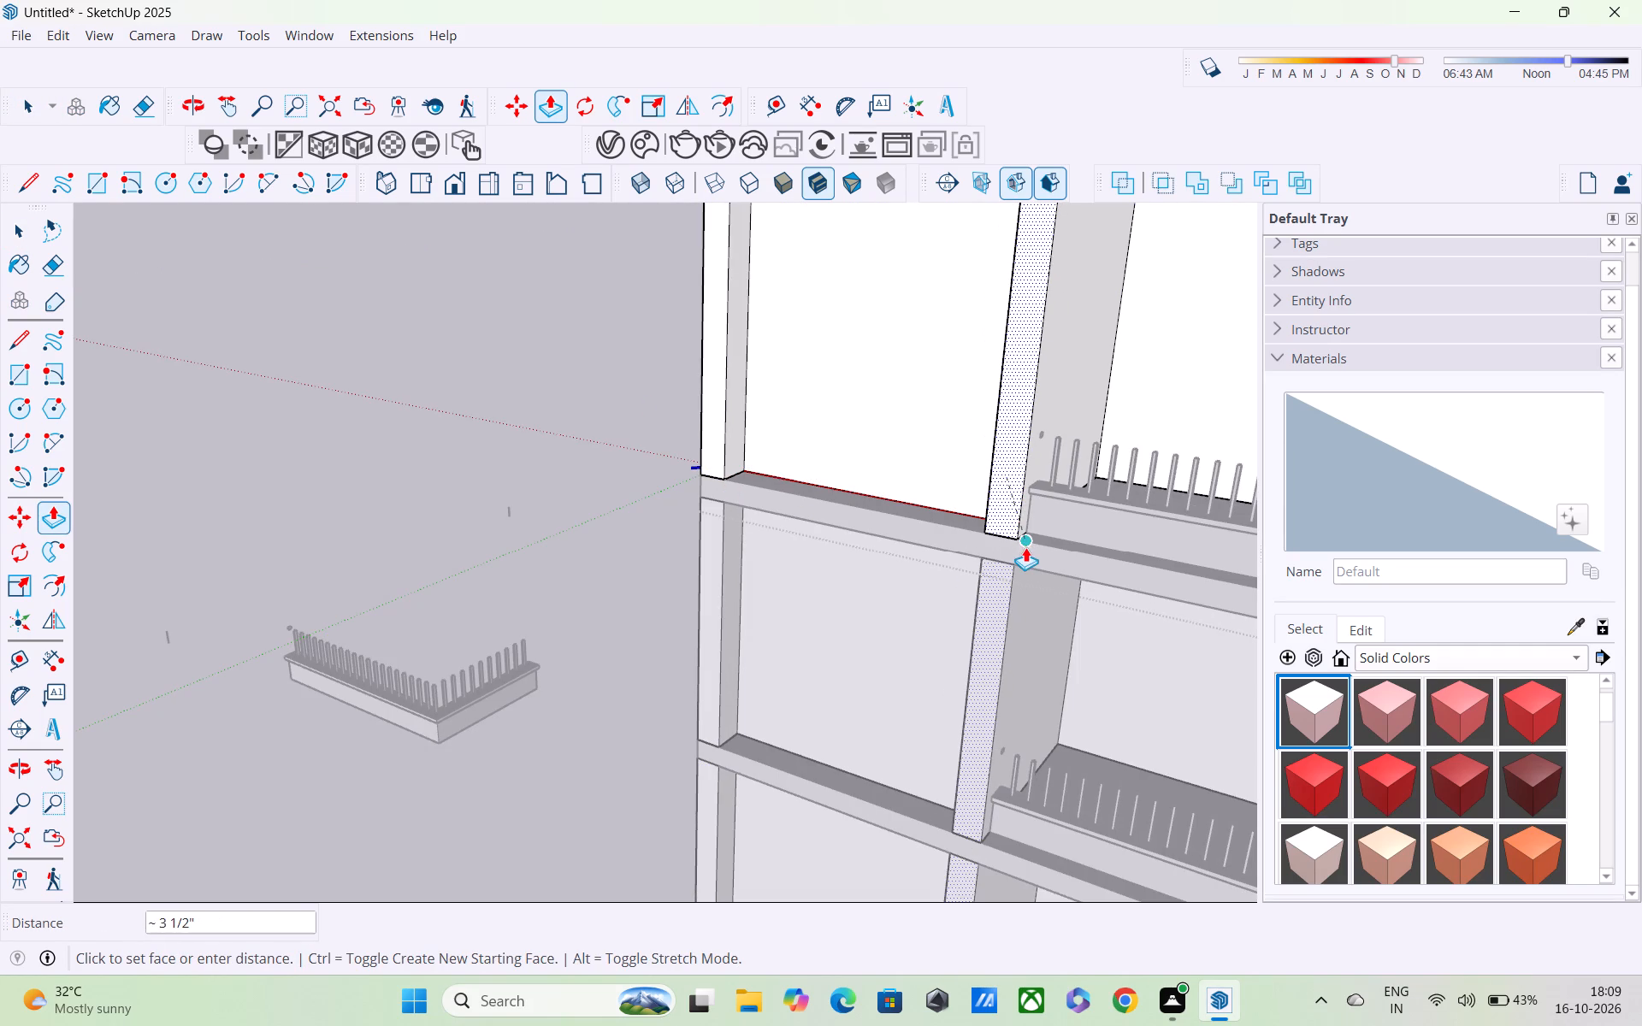
left_click(1025, 547)
scroll(1025, 547, "down", 5)
scroll(1010, 653, "up", 1)
middle_click_drag(992, 662, 974, 427, "shift")
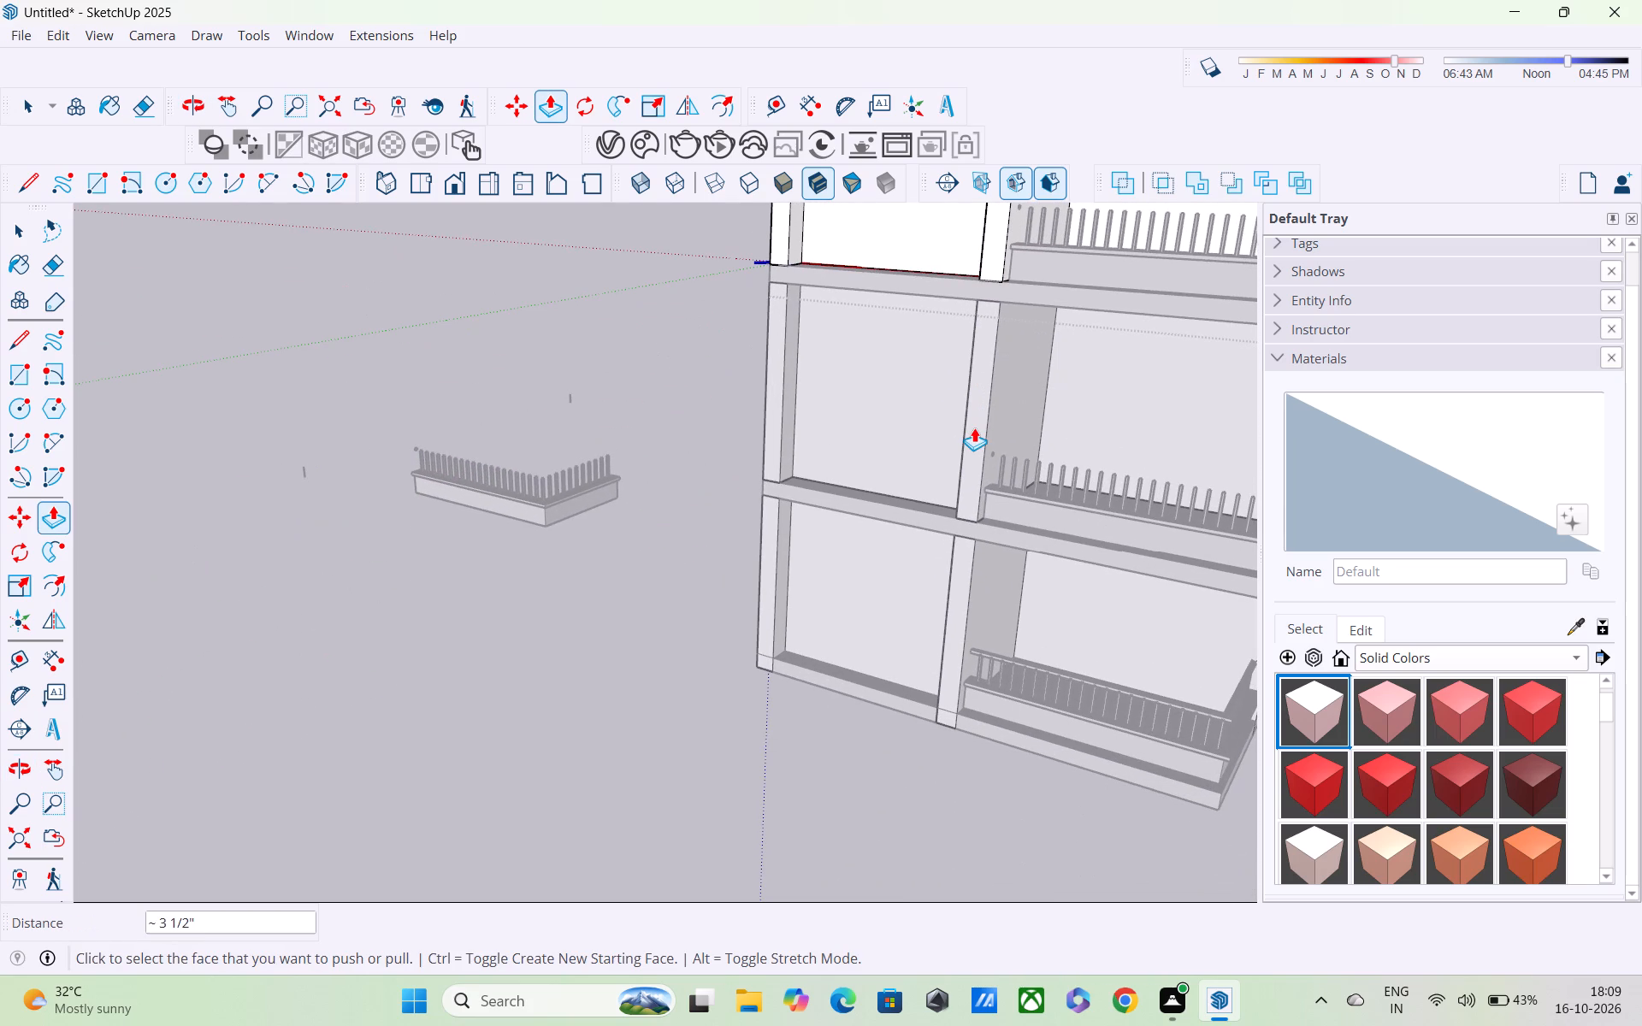
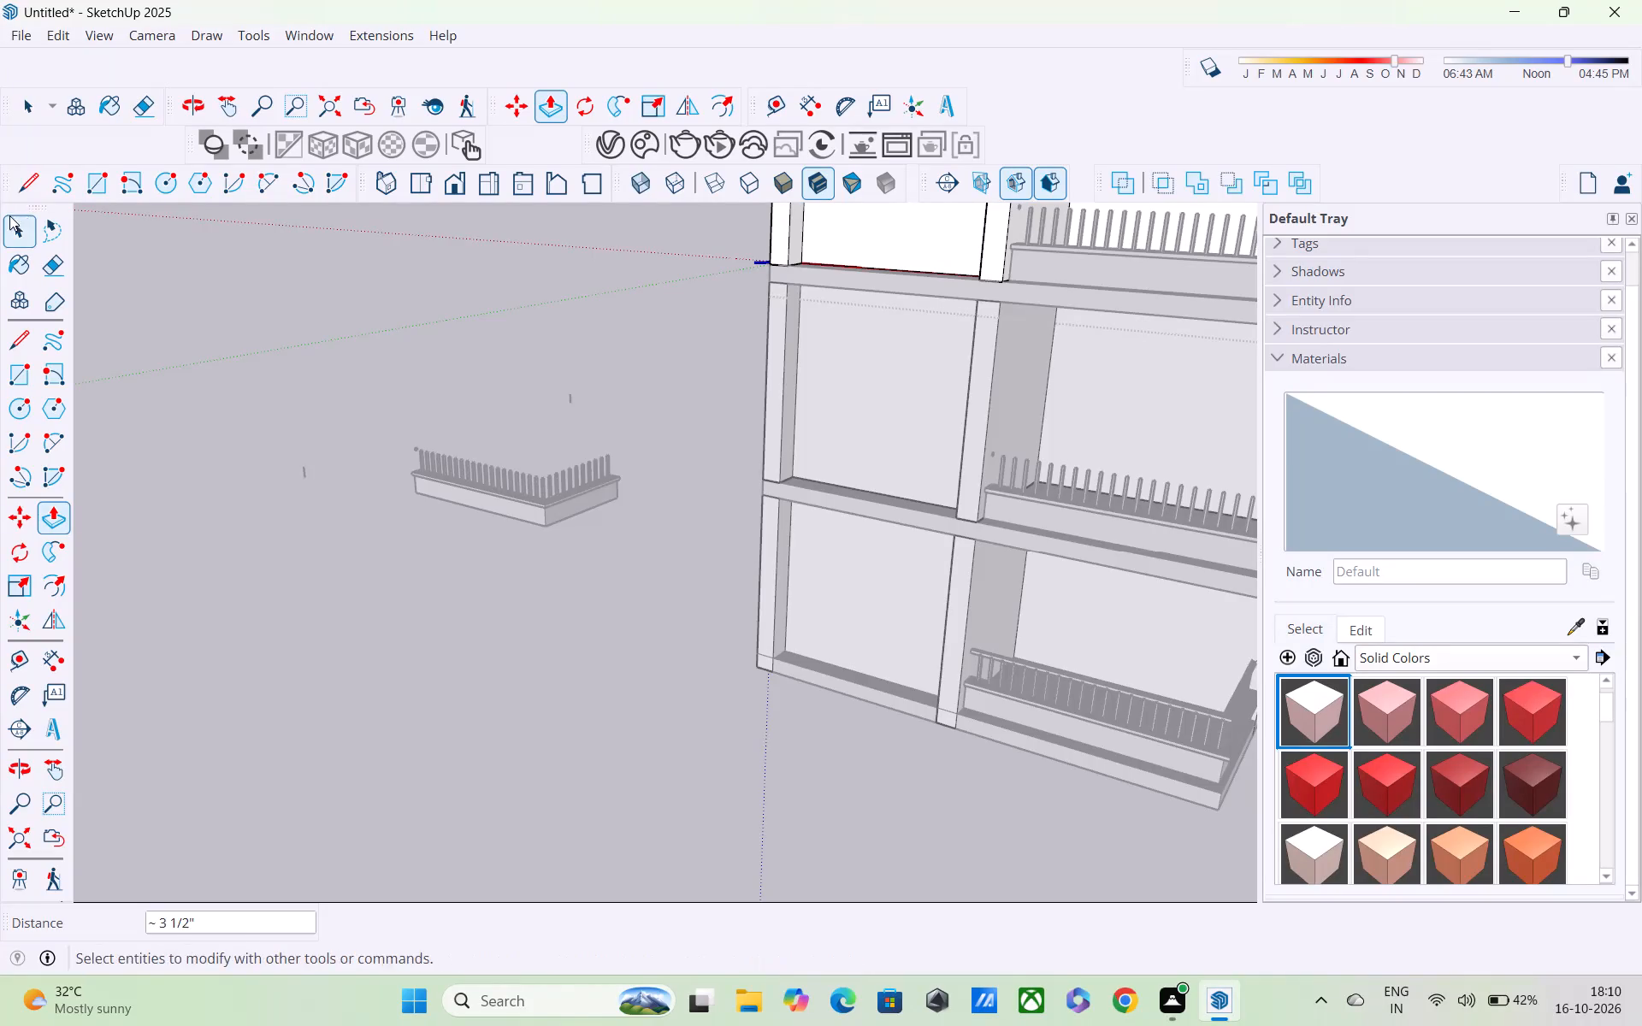
Examine the stacked storeys, their balcony railings and the detached railing piece from several angles.
scroll(36, 158, "down", 3)
scroll(145, 168, "up", 1)
scroll(160, 163, "down", 4)
scroll(281, 171, "down", 5)
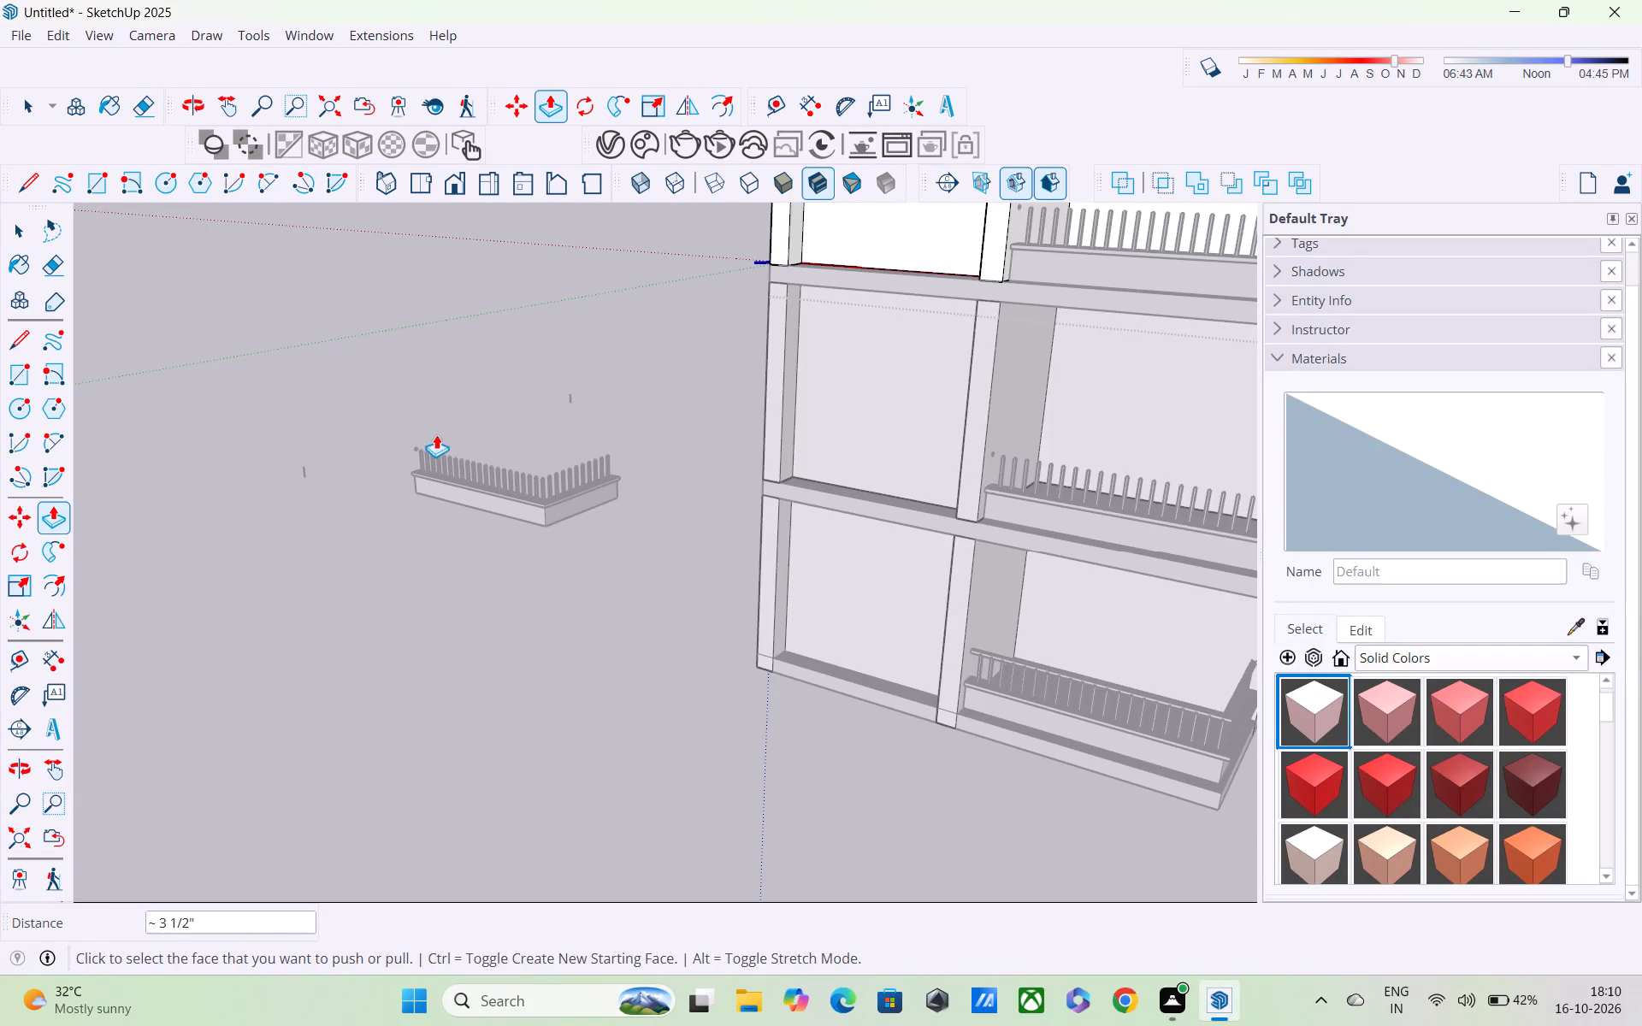
middle_click_drag(435, 434, 221, 451)
scroll(218, 452, "down", 5)
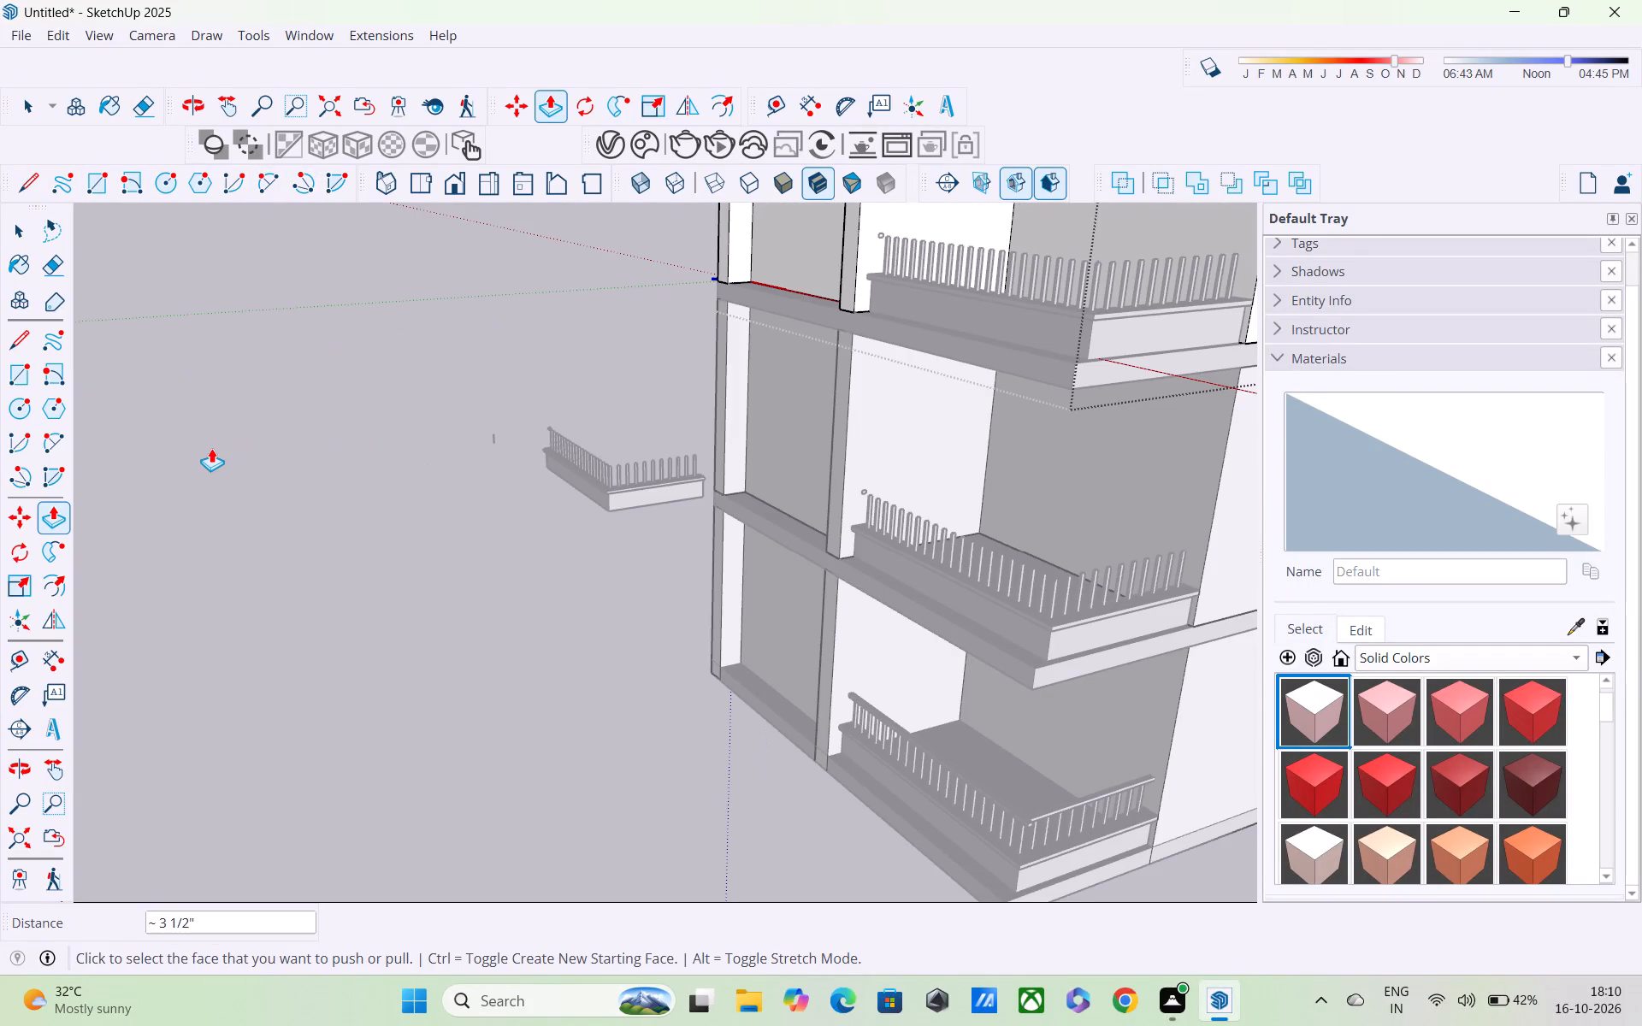
scroll(129, 566, "up", 2, "shift")
scroll(138, 568, "down", 6, "shift")
middle_click_drag(401, 559, 312, 540)
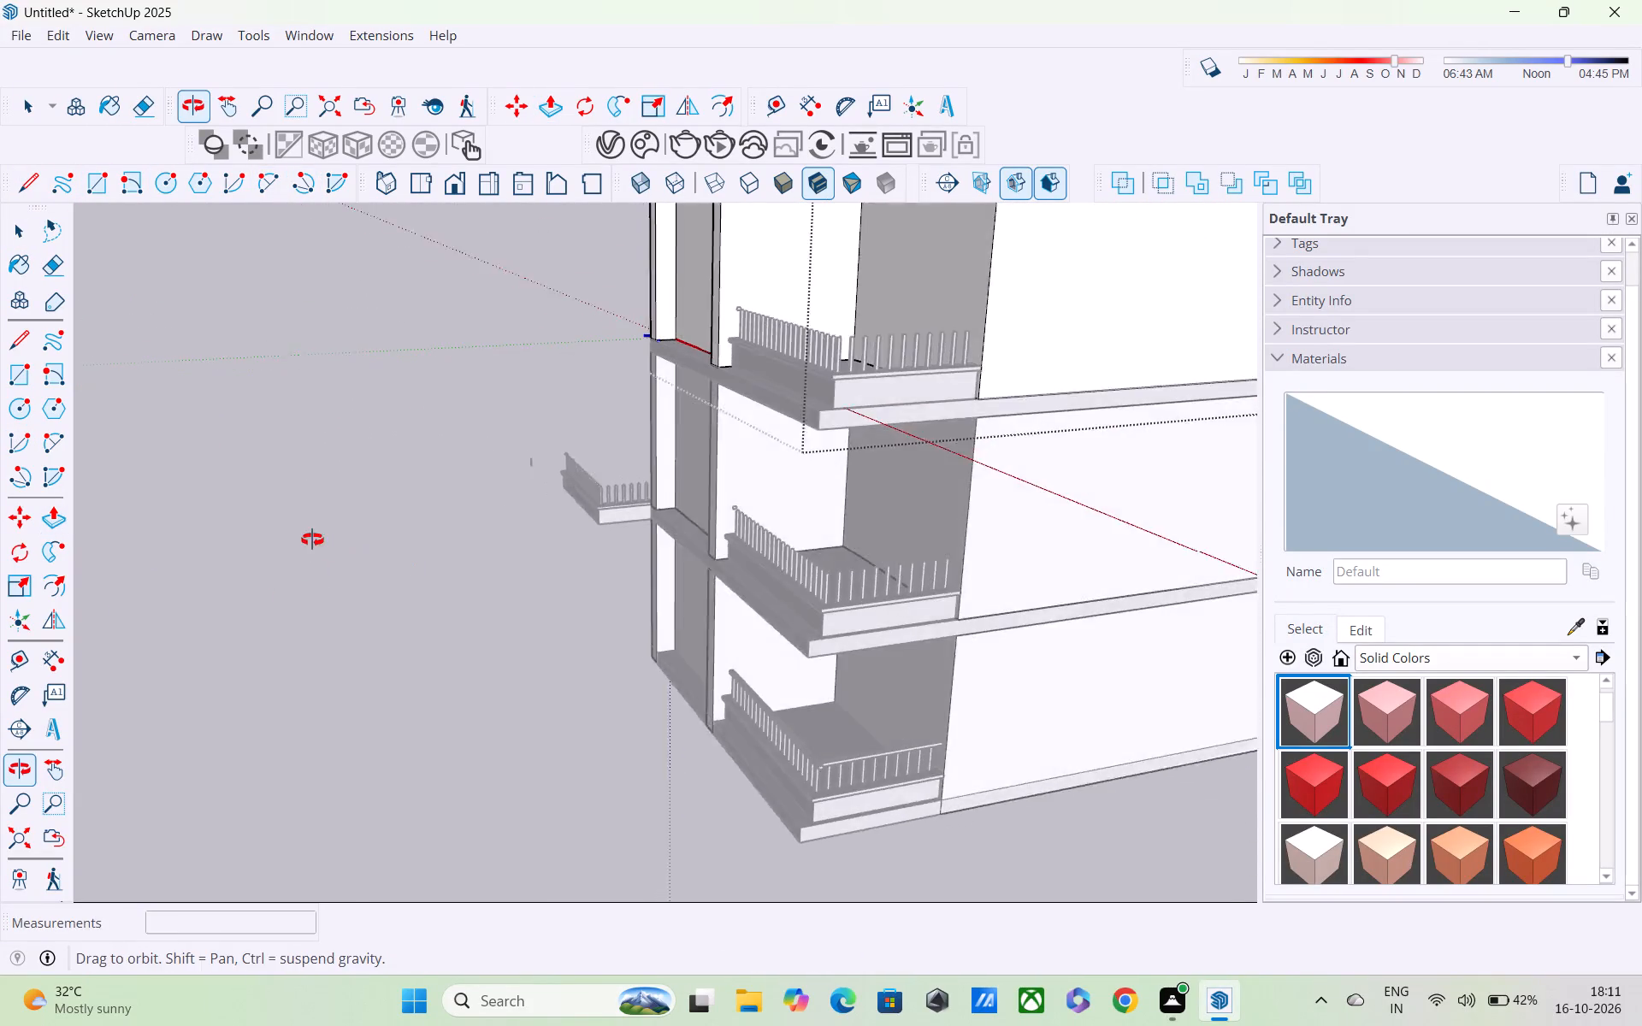
middle_click_drag(312, 540, 306, 539)
scroll(307, 539, "up", 1)
scroll(341, 561, "down", 6)
middle_click_drag(493, 628, 717, 534)
scroll(655, 570, "down", 1)
middle_click_drag(654, 571, 654, 530)
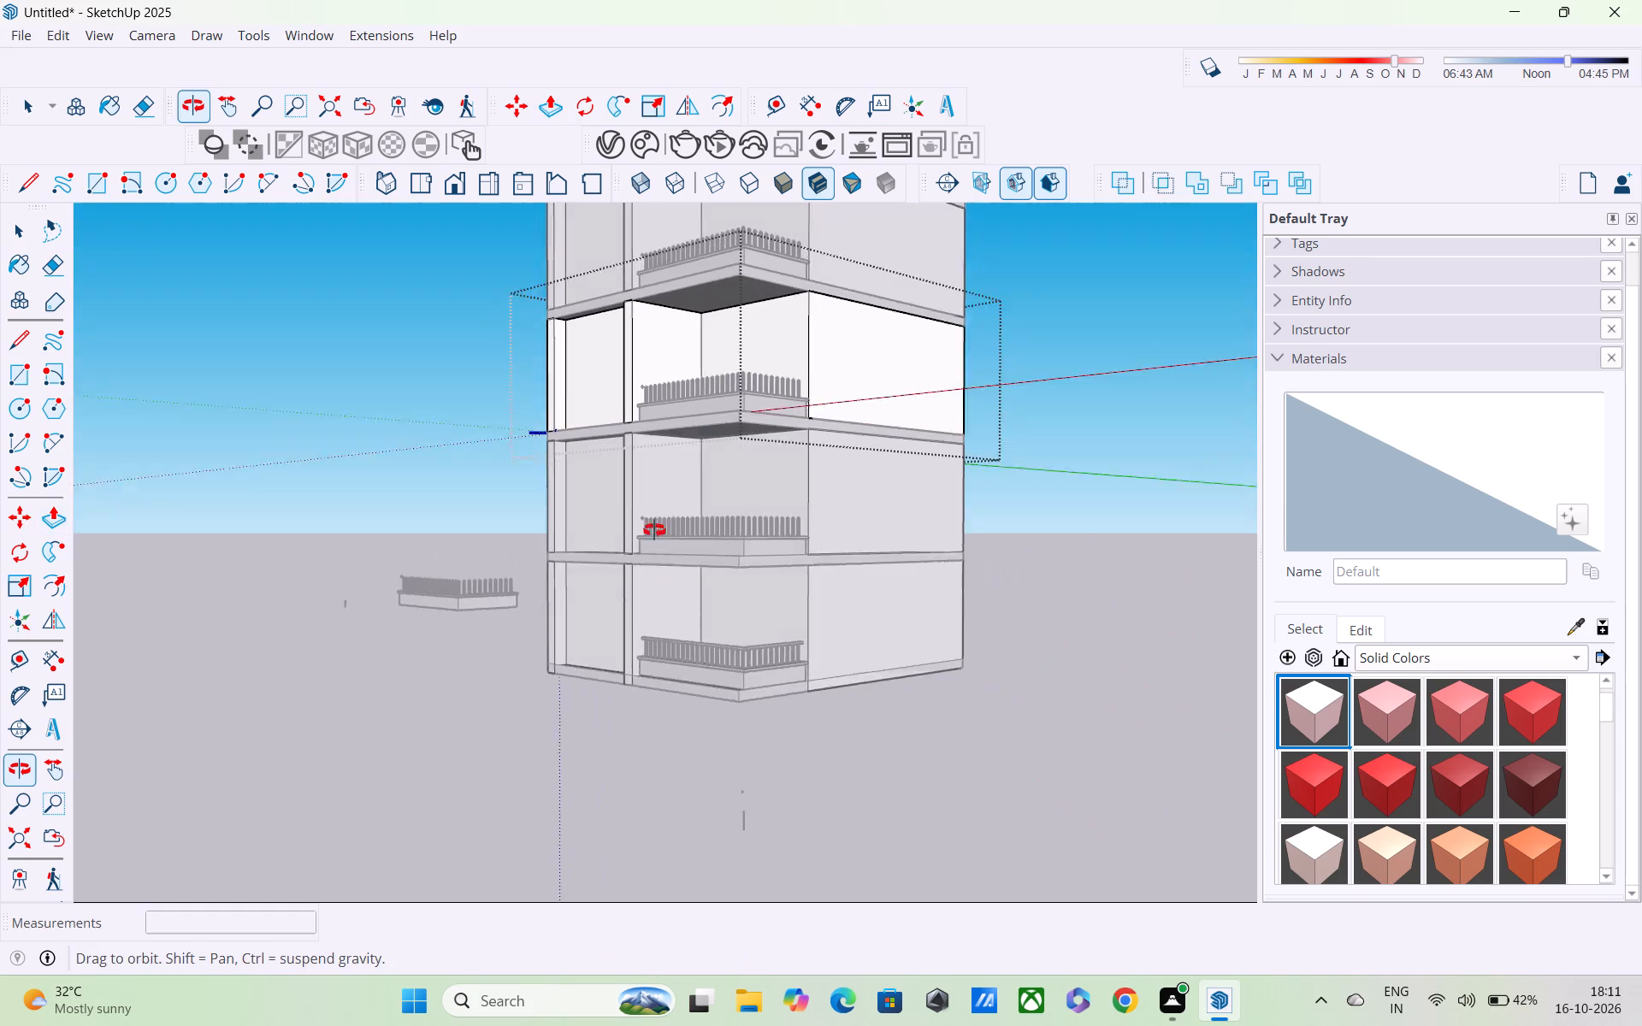
middle_click_drag(654, 530, 658, 503)
scroll(634, 545, "up", 4)
middle_click_drag(630, 546, 682, 509)
middle_click_drag(682, 548, 699, 769)
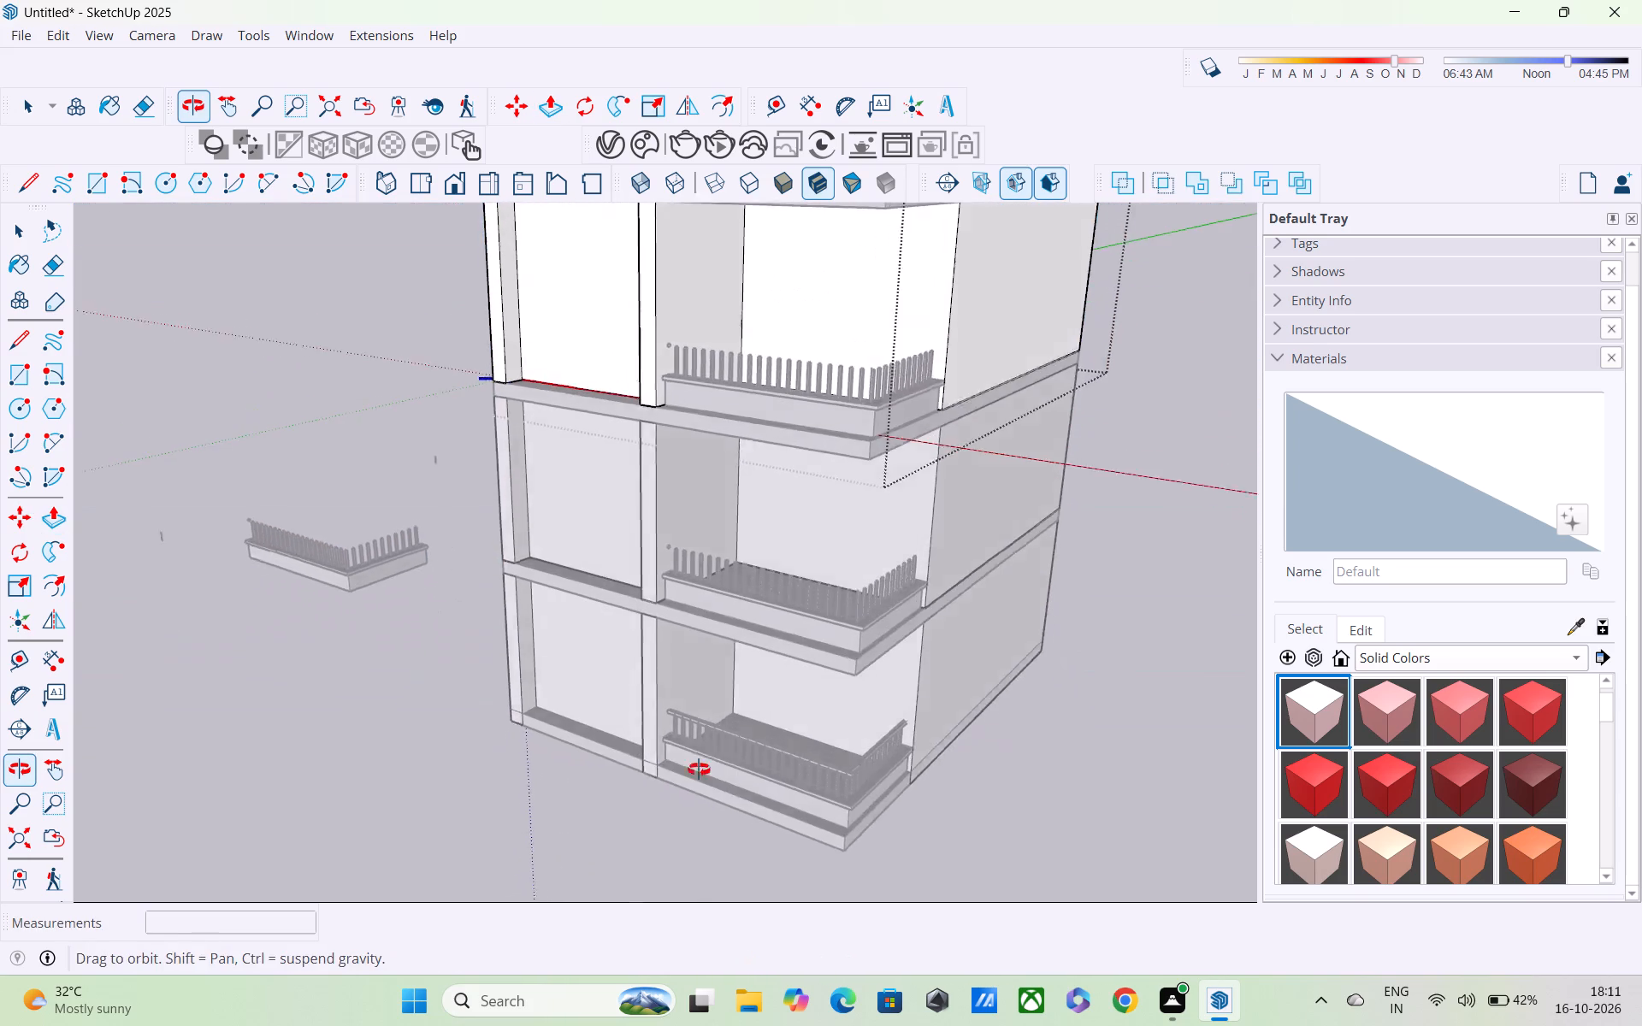
middle_click_drag(699, 769, 692, 769)
scroll(603, 582, "up", 4)
middle_click_drag(601, 569, 618, 686)
scroll(592, 529, "down", 5)
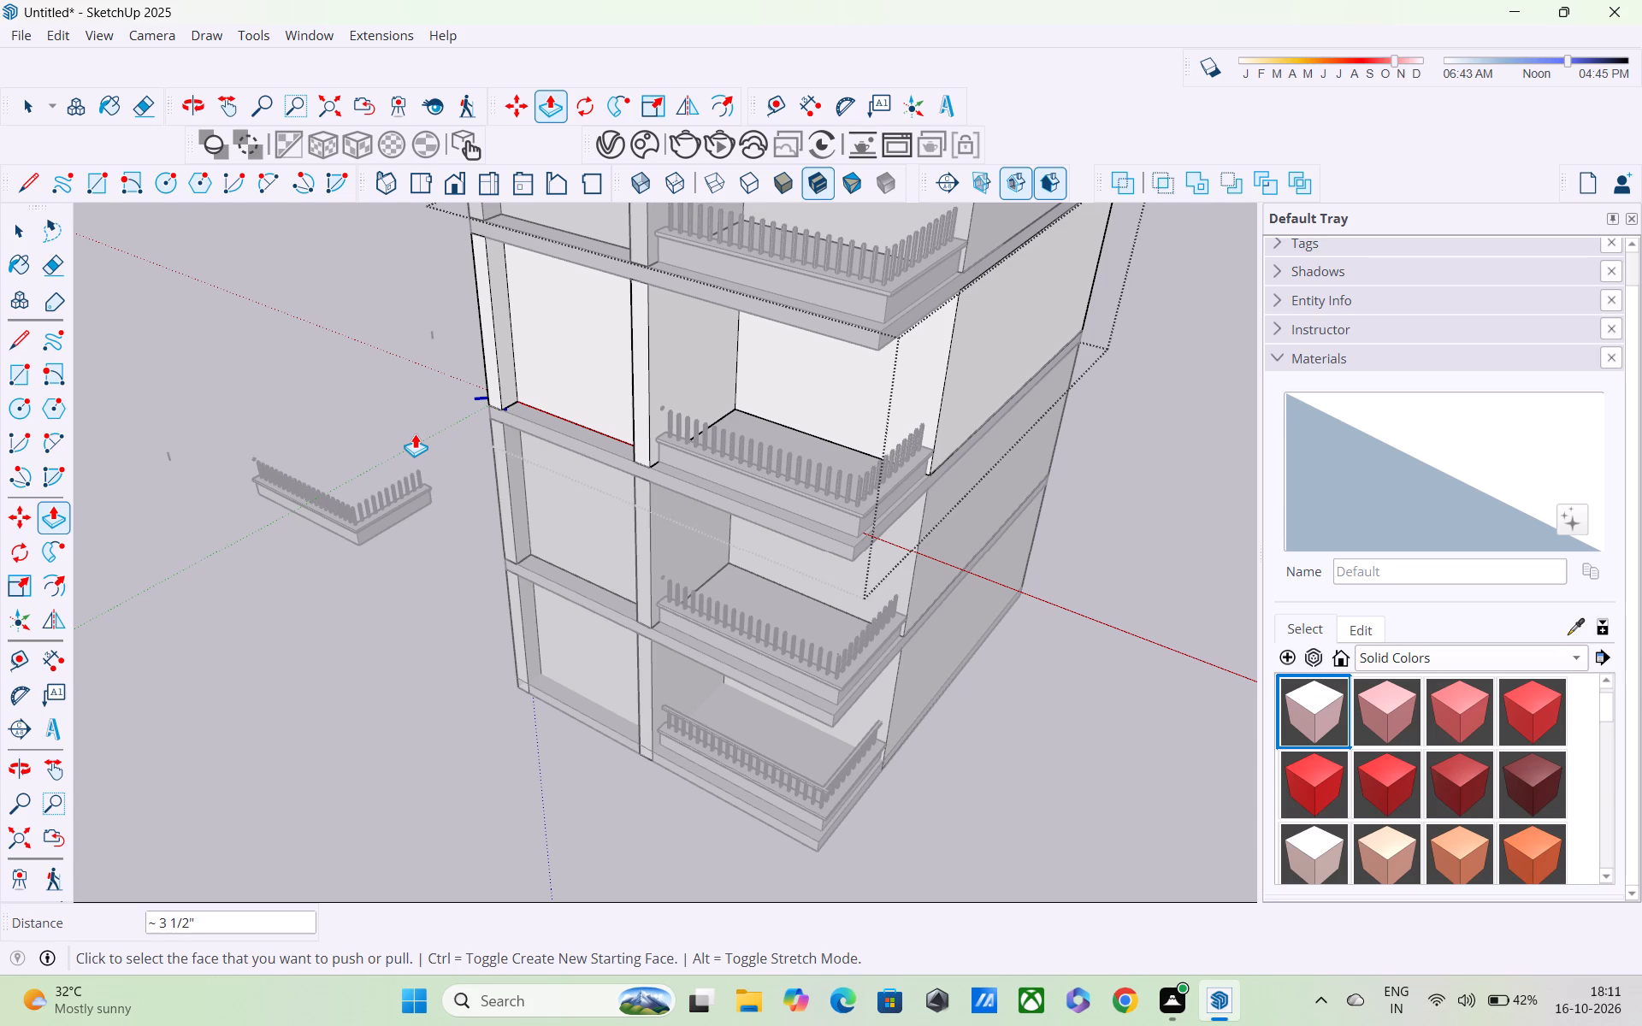
Close the storey that is open for editing and open the building's lowest storey instead.
key("space")
left_click(347, 449)
middle_click_drag(549, 740, 637, 605)
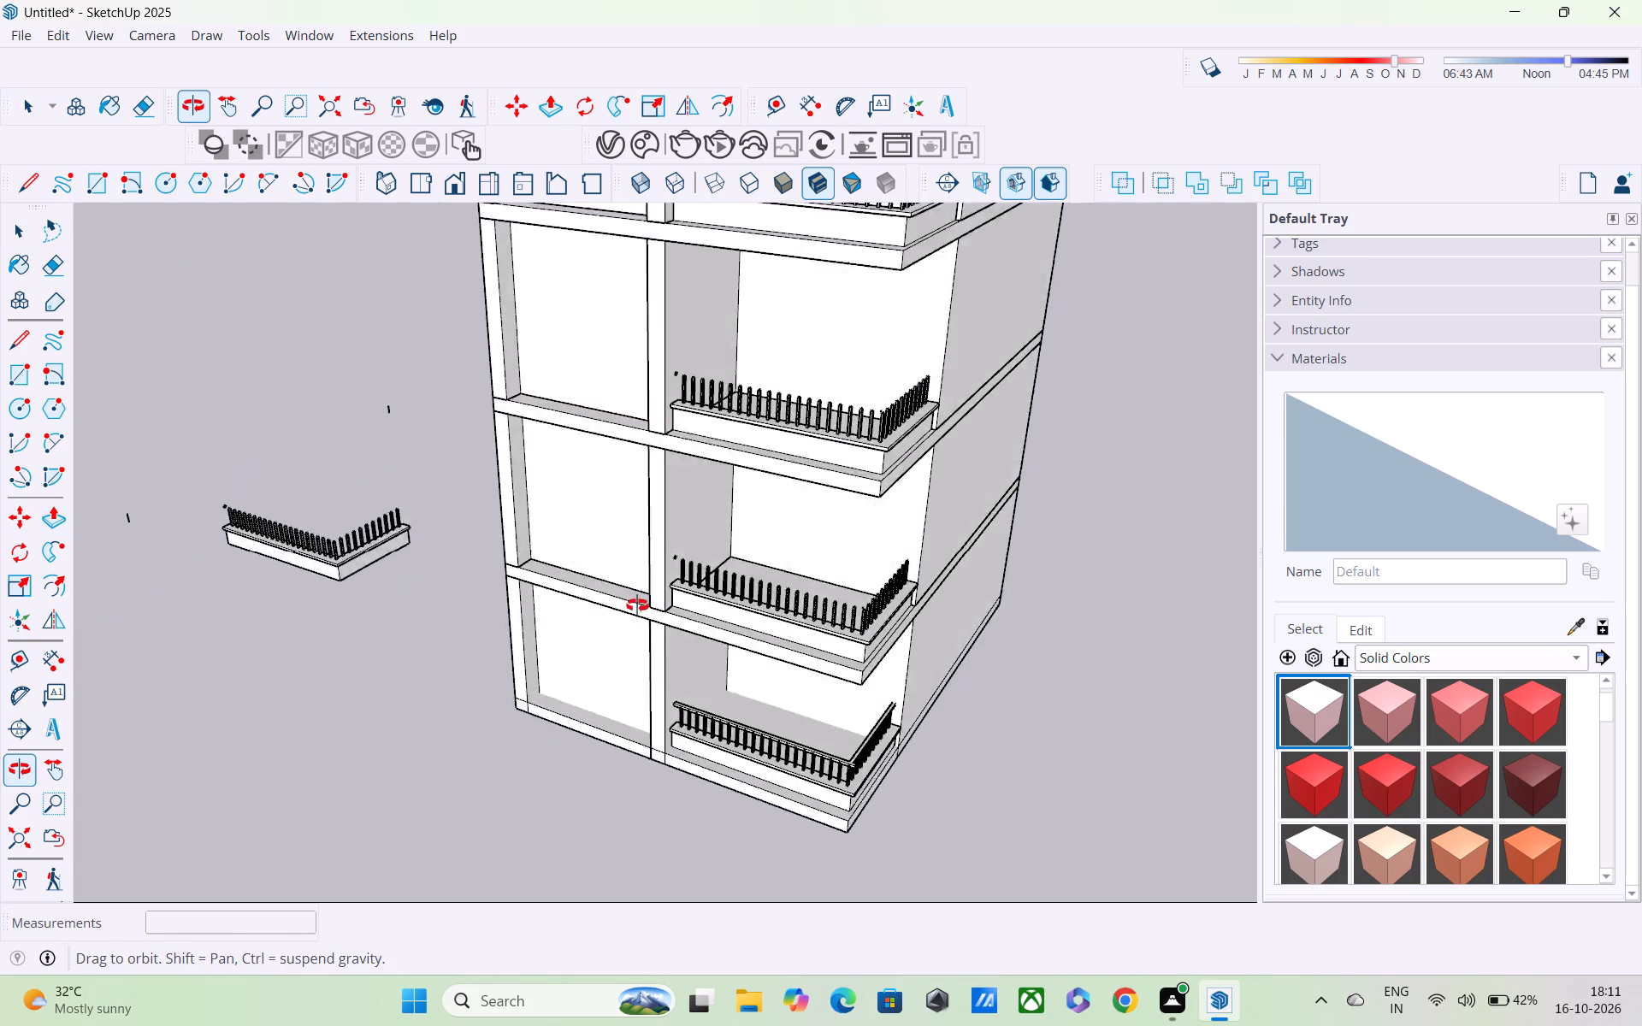
middle_click_drag(637, 605, 662, 571)
double_click(655, 742)
Draw a small rectangle of about 4 7/16" by 4 5/8" on the lowest storey's floor, near the corner column of the open bay.
middle_click_drag(629, 748, 750, 840)
scroll(621, 722, "up", 7)
middle_click_drag(609, 740, 653, 644)
middle_click_drag(653, 646, 676, 834, "shift")
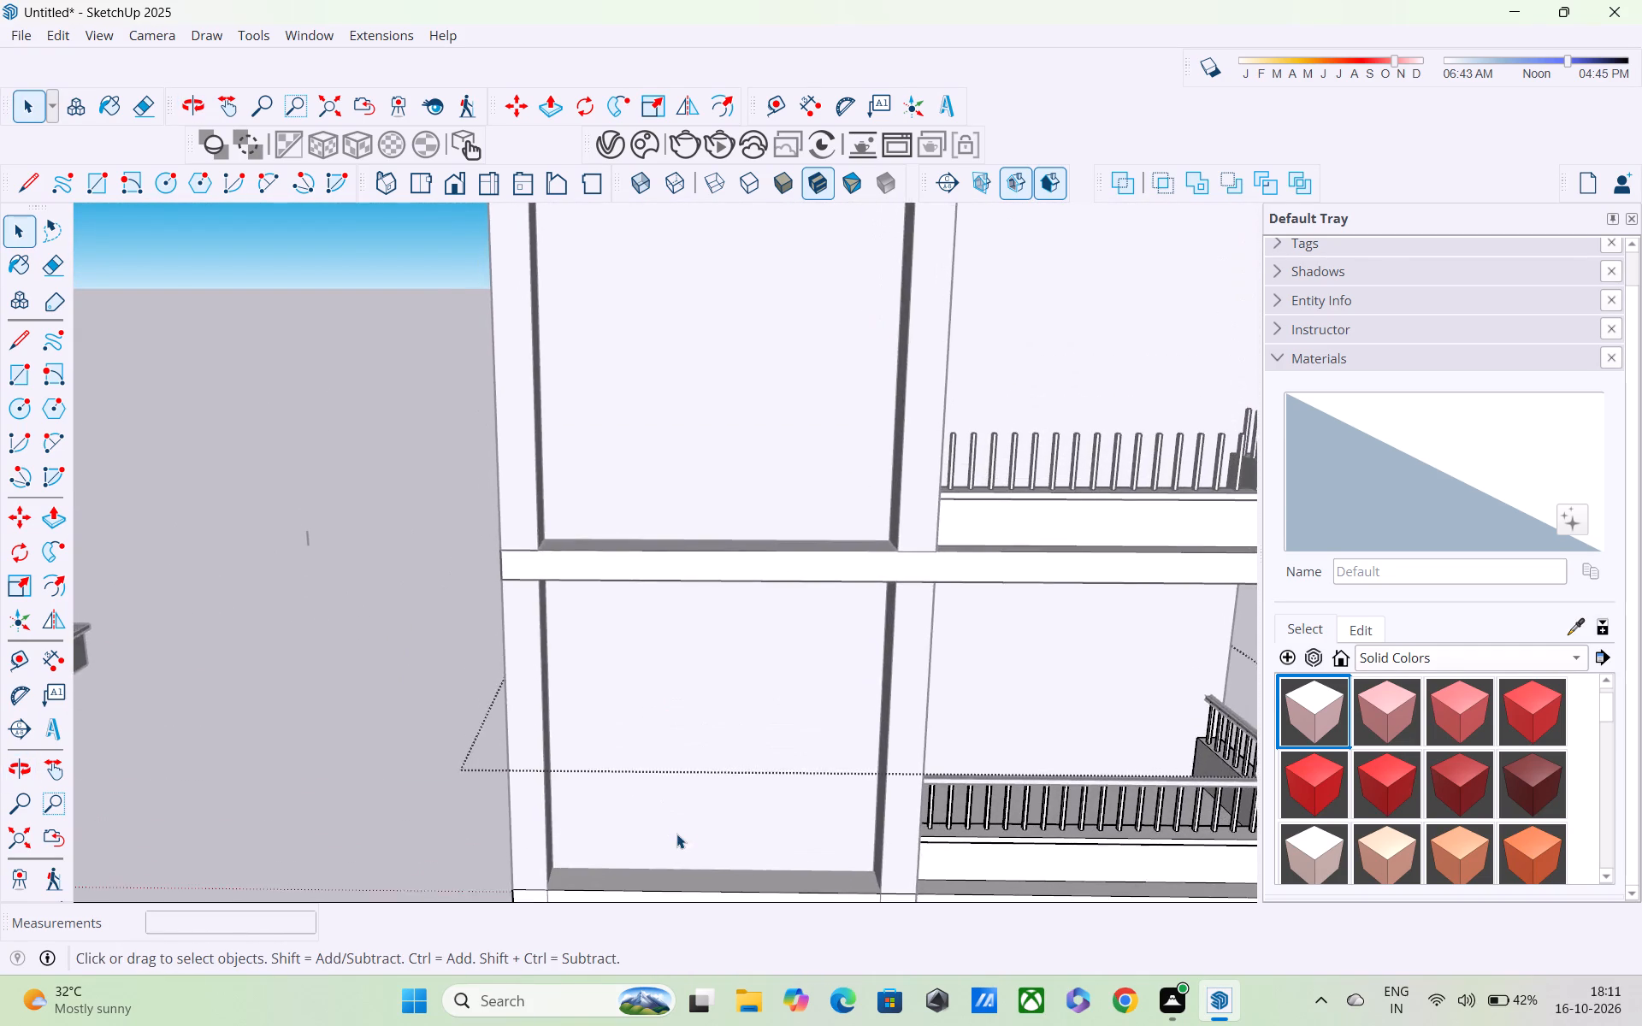
scroll(677, 825, "down", 15)
scroll(705, 706, "up", 6)
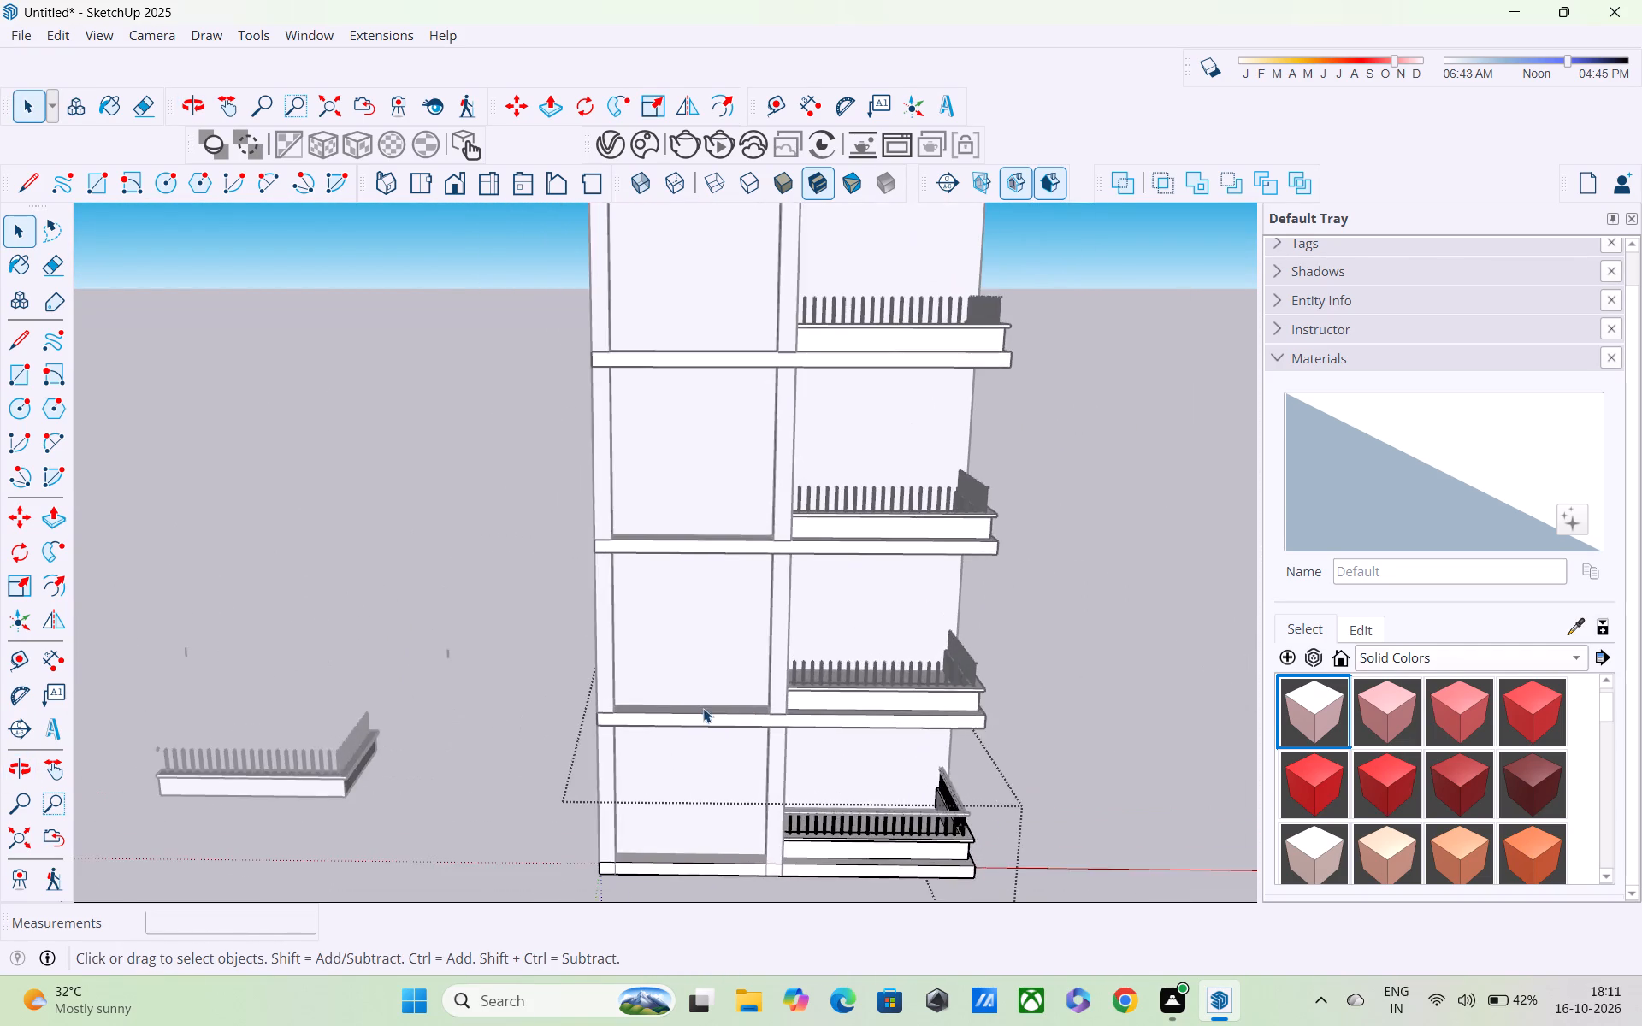
middle_click_drag(700, 700, 714, 469)
middle_click_drag(708, 708, 724, 573, "shift")
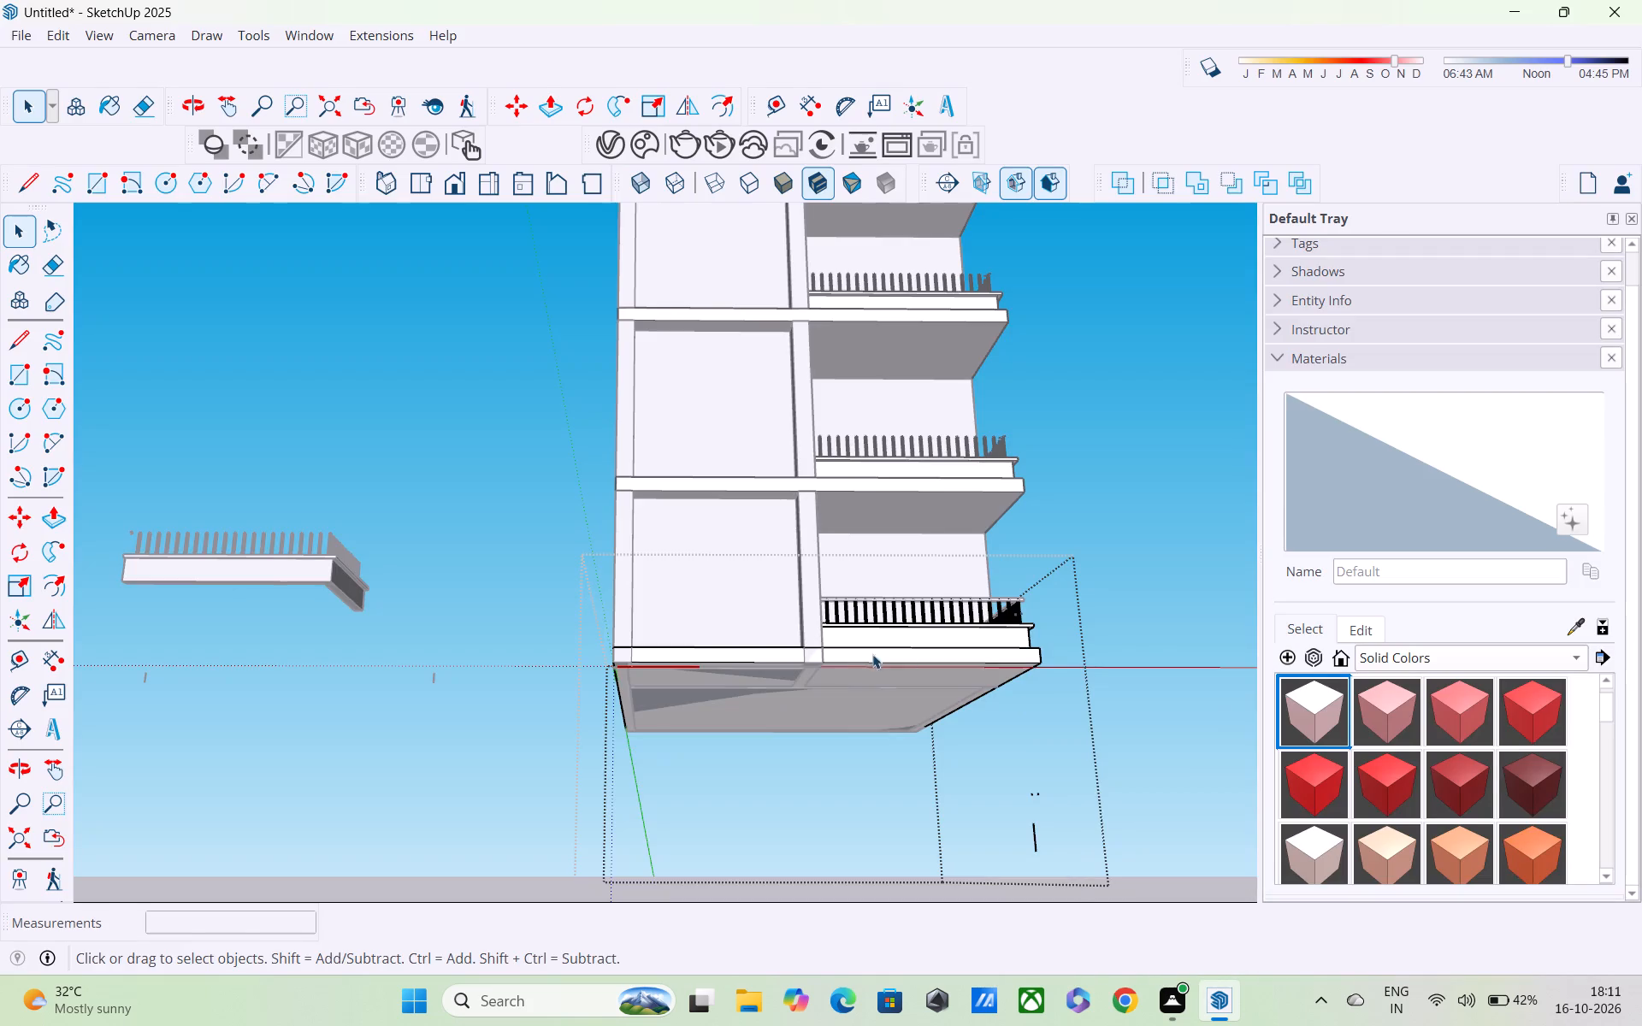
middle_click_drag(851, 652, 864, 861)
middle_click_drag(627, 791, 712, 673, "shift")
middle_click_drag(779, 625, 777, 721)
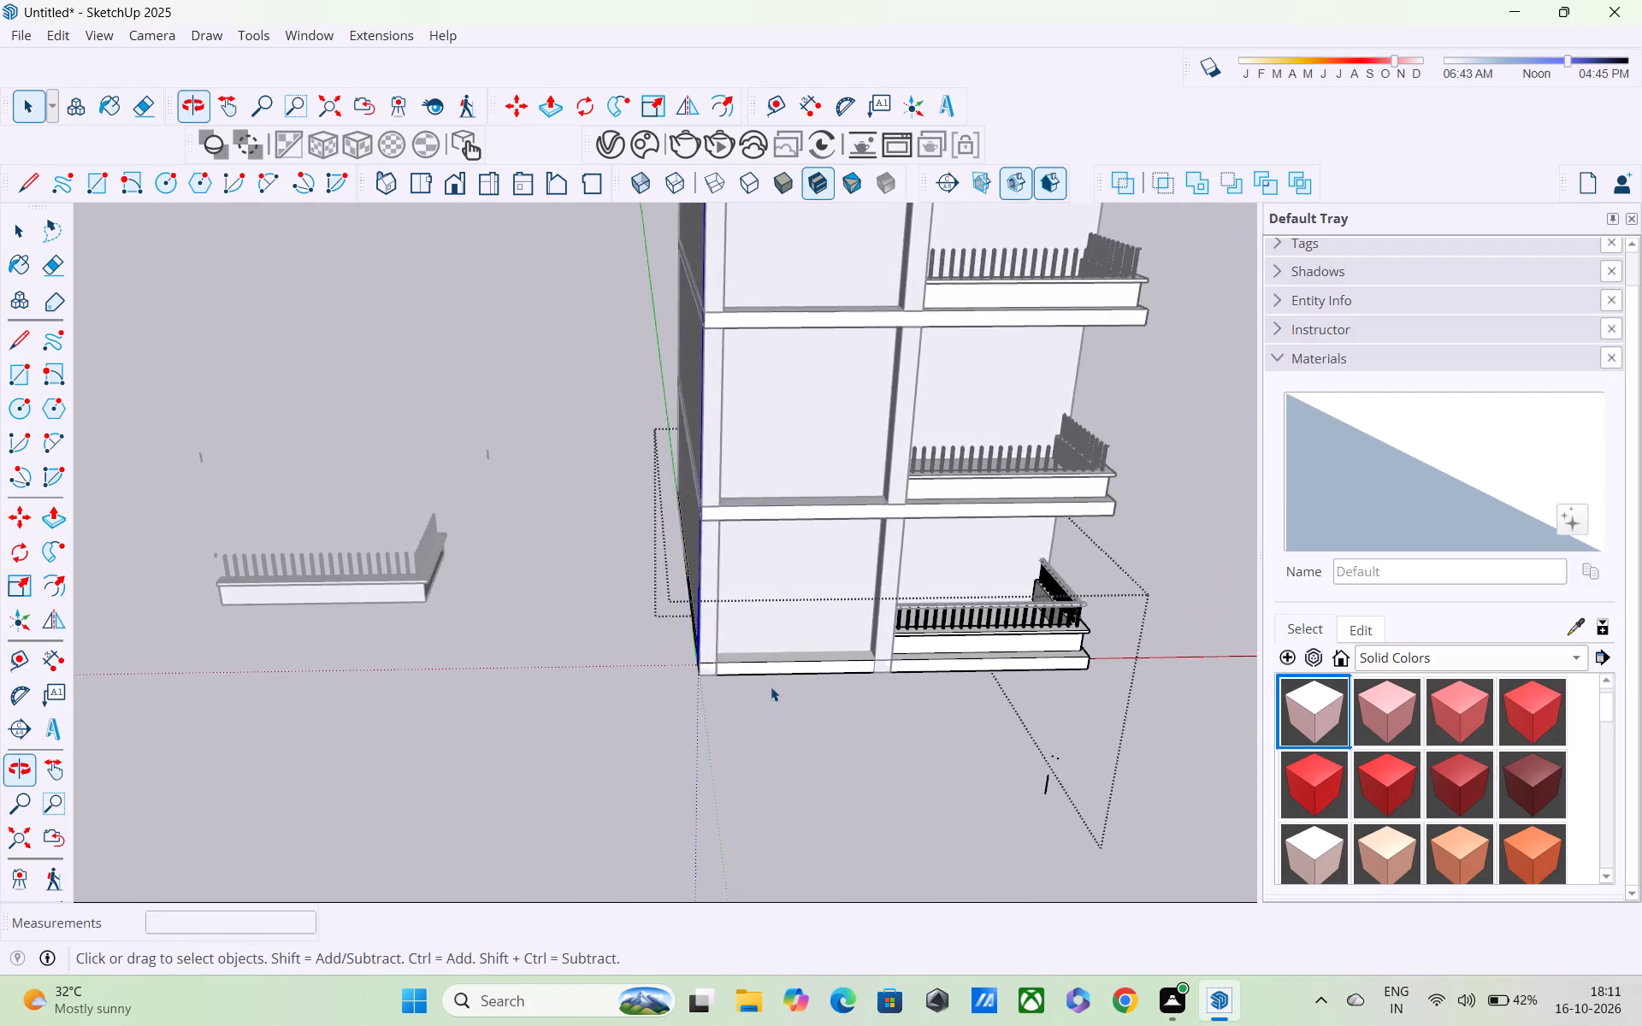
scroll(770, 681, "up", 9)
middle_click_drag(761, 655, 680, 705)
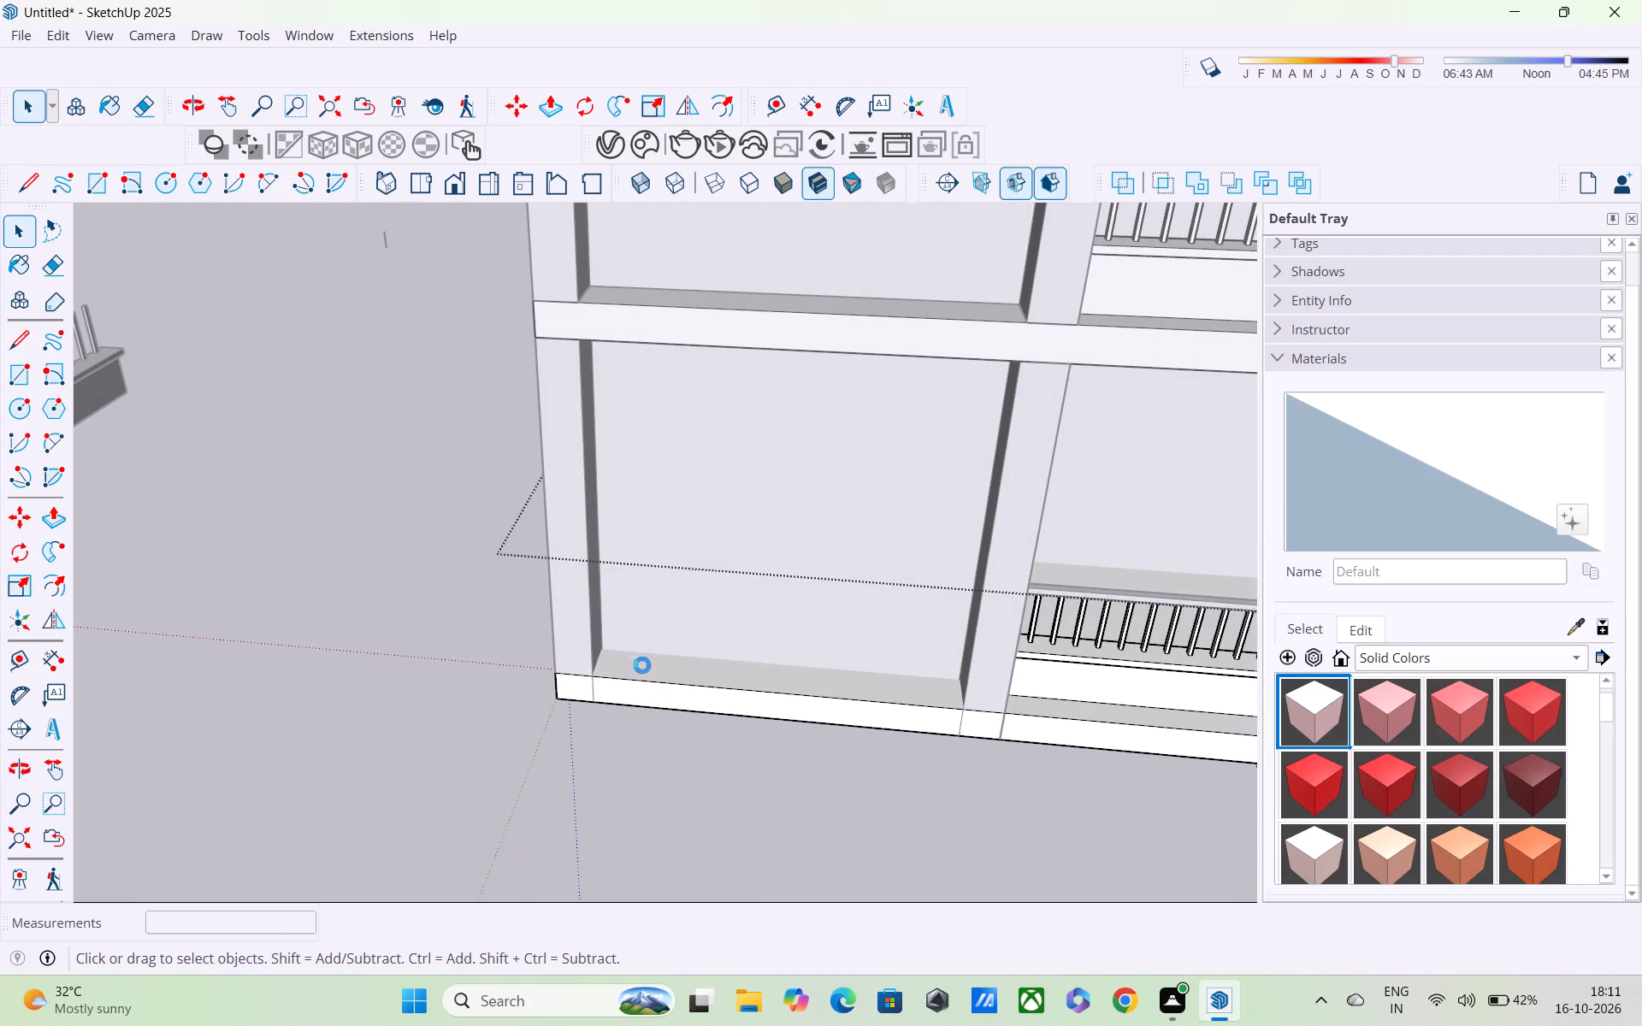
key("r")
scroll(630, 662, "up", 2)
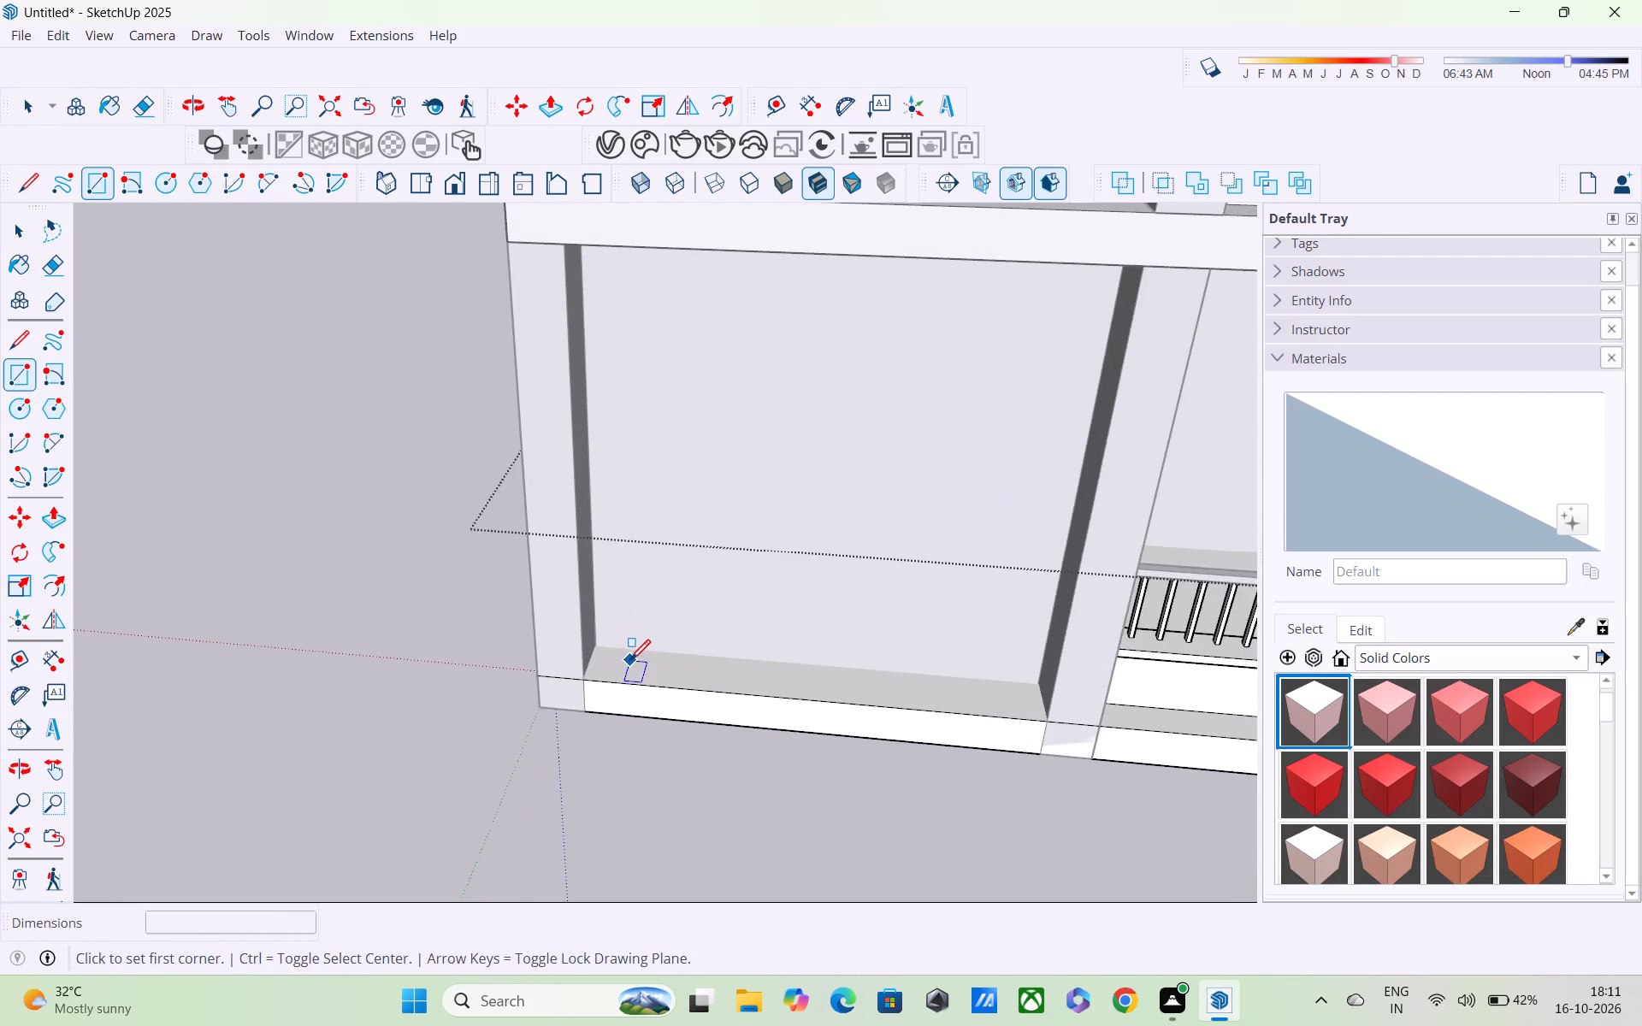
scroll(630, 661, "up", 4)
left_click(630, 660)
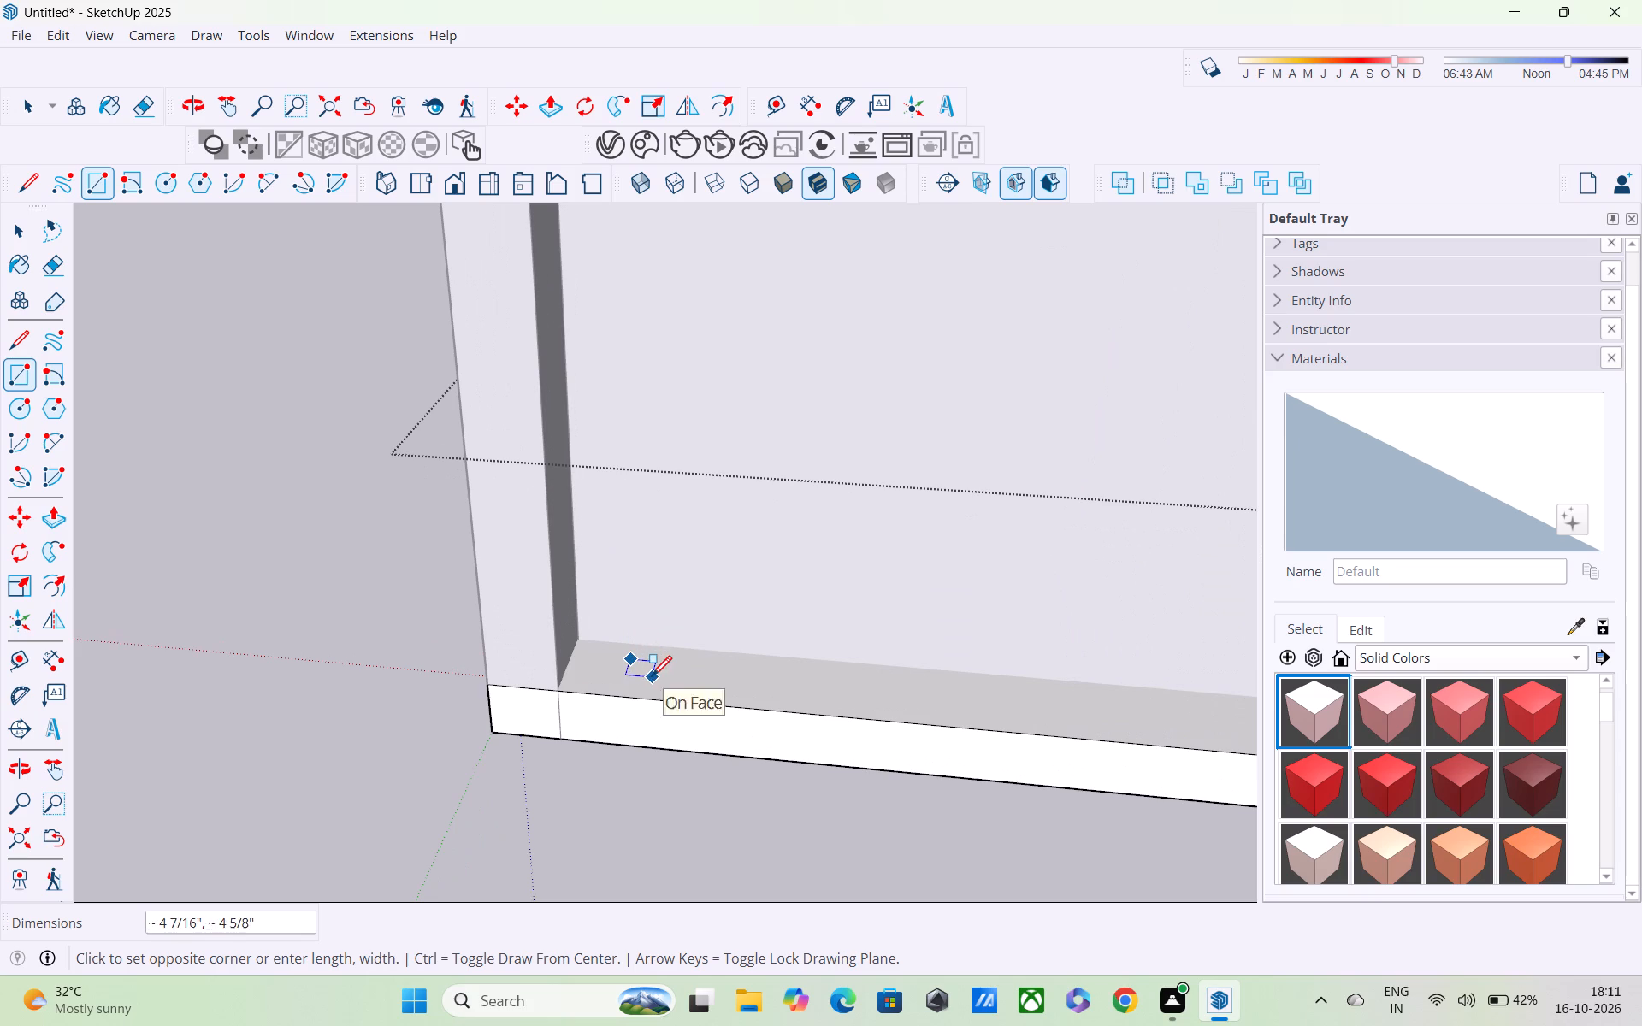
left_click(653, 679)
Extrude the small rectangle upward 3' with Push/Pull to form a post.
key("p")
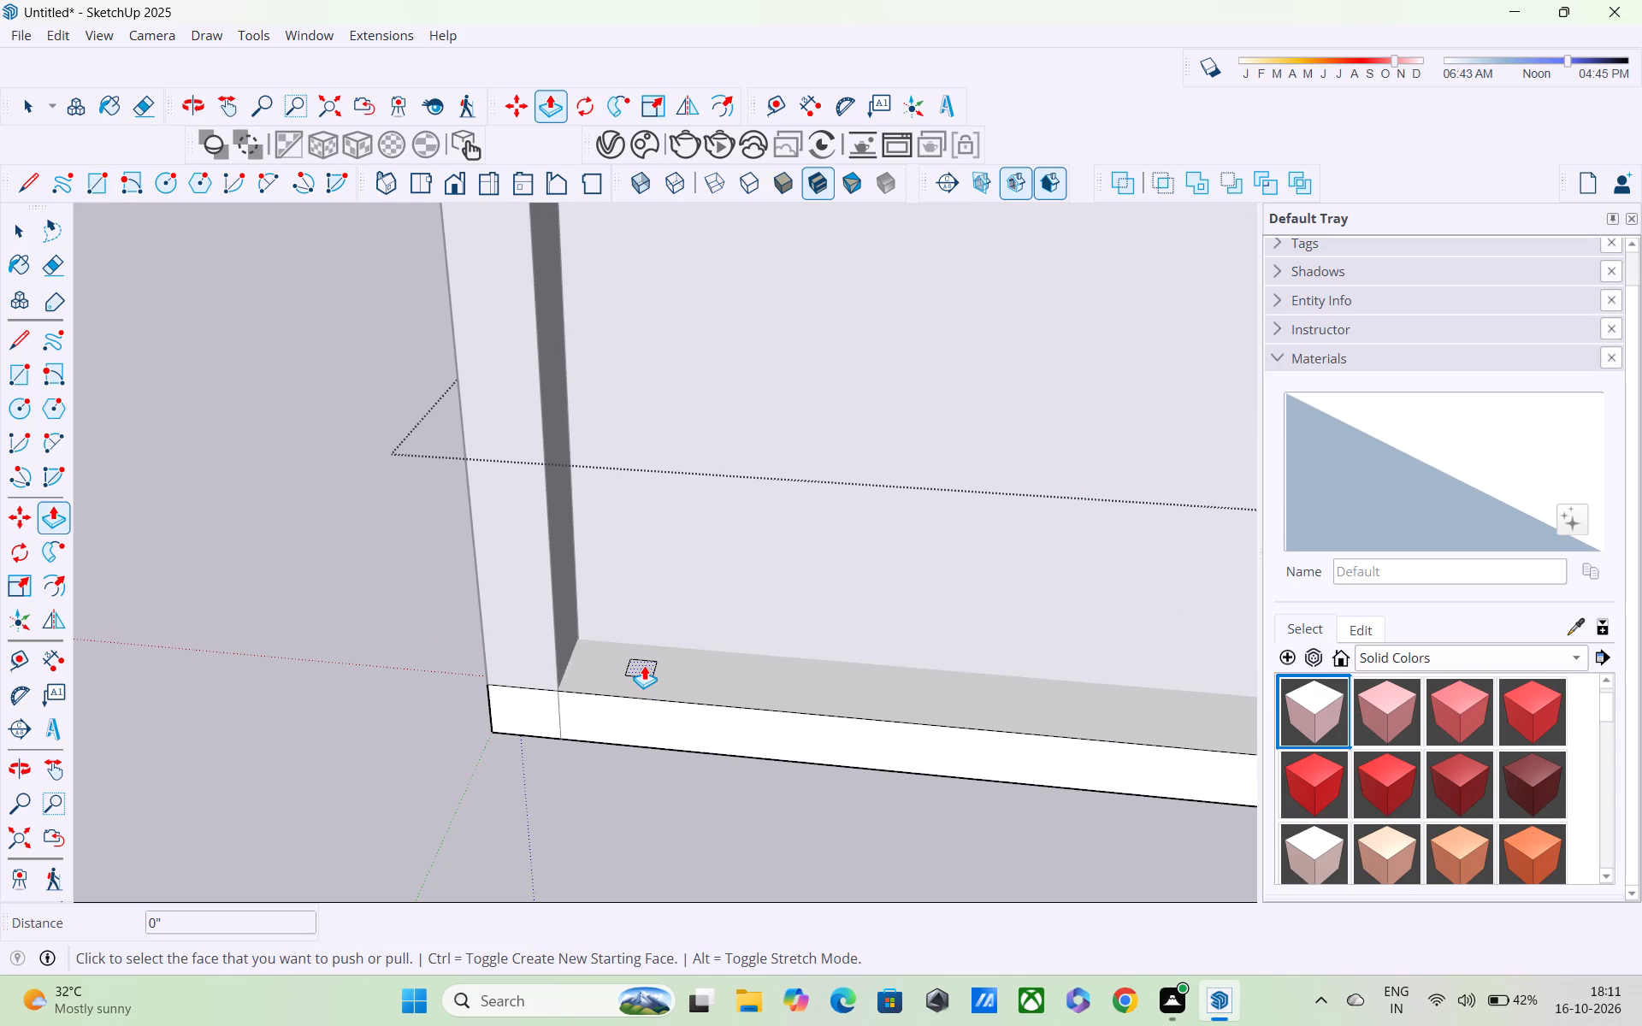
left_click(641, 657)
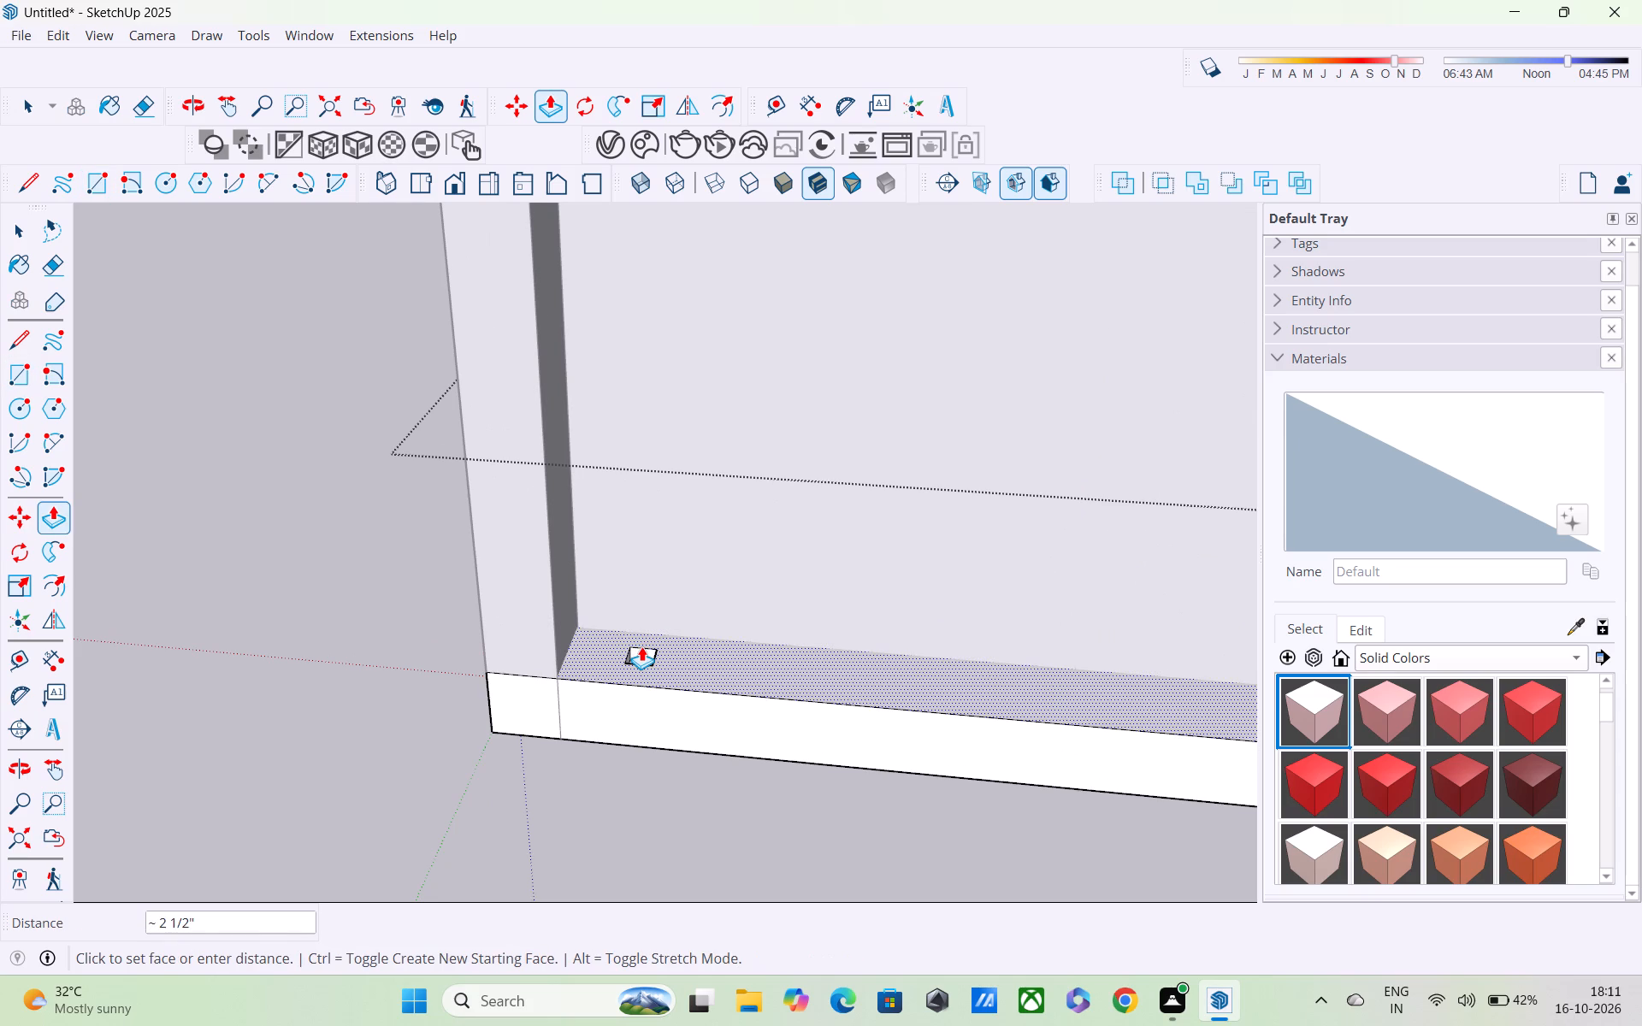
key("Escape")
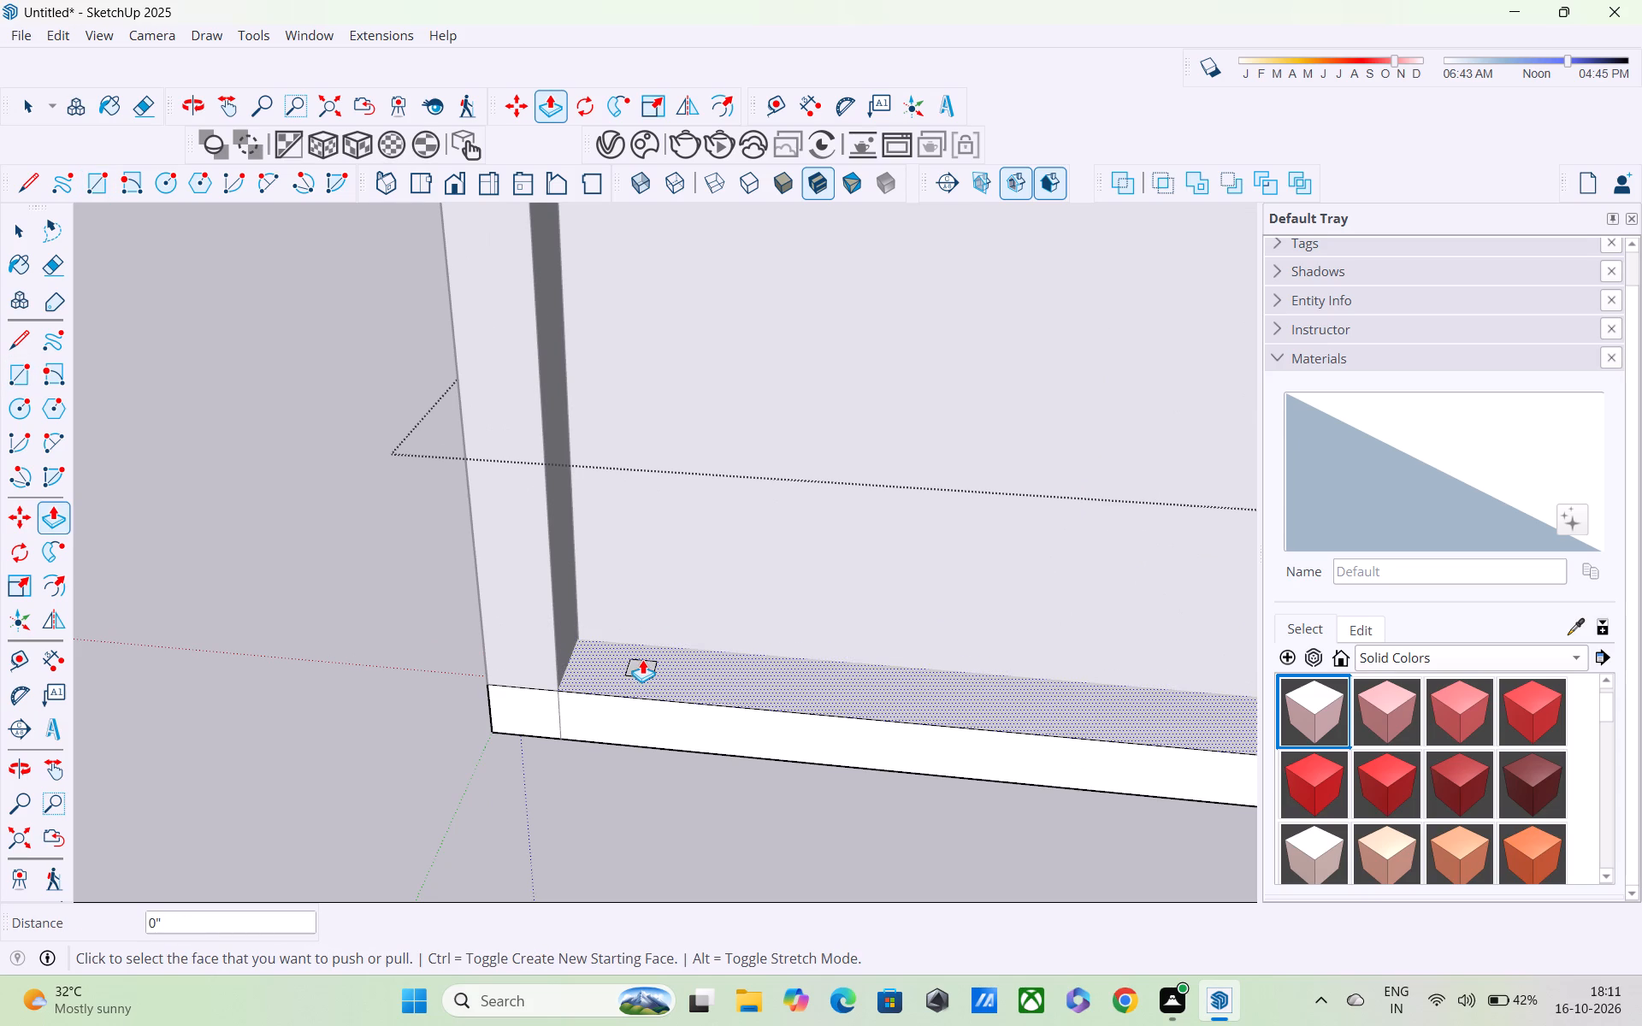
left_click(642, 665)
scroll(650, 607, "down", 7)
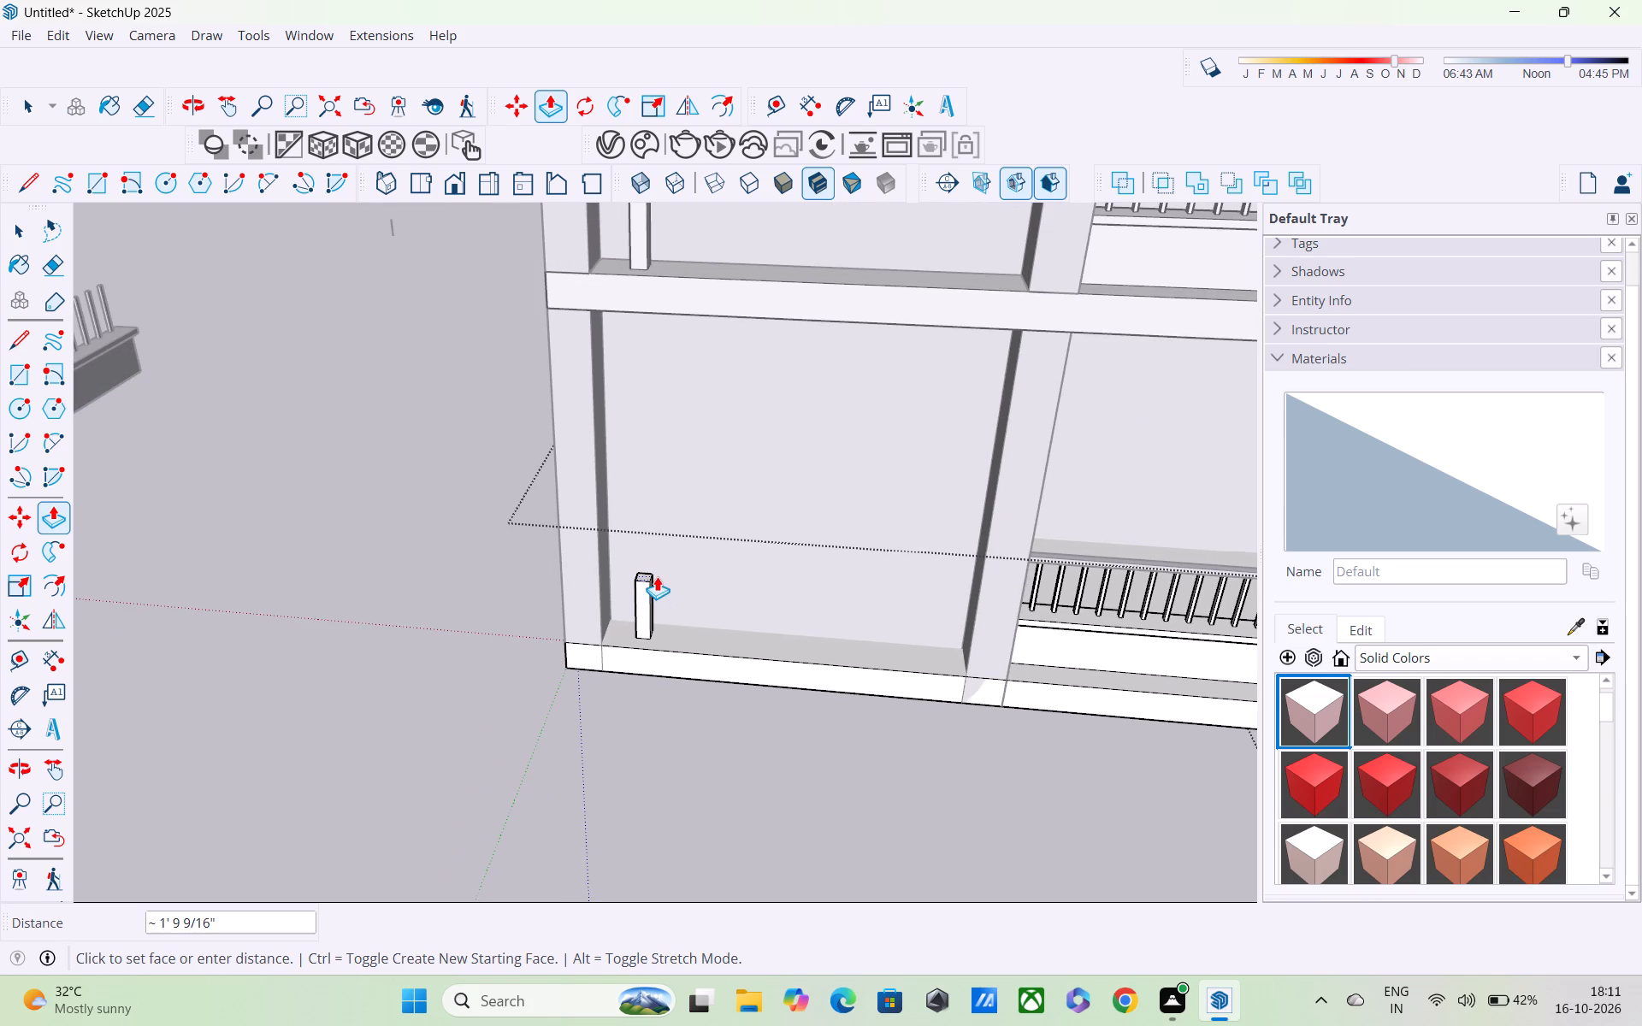
type("3'")
key("Return")
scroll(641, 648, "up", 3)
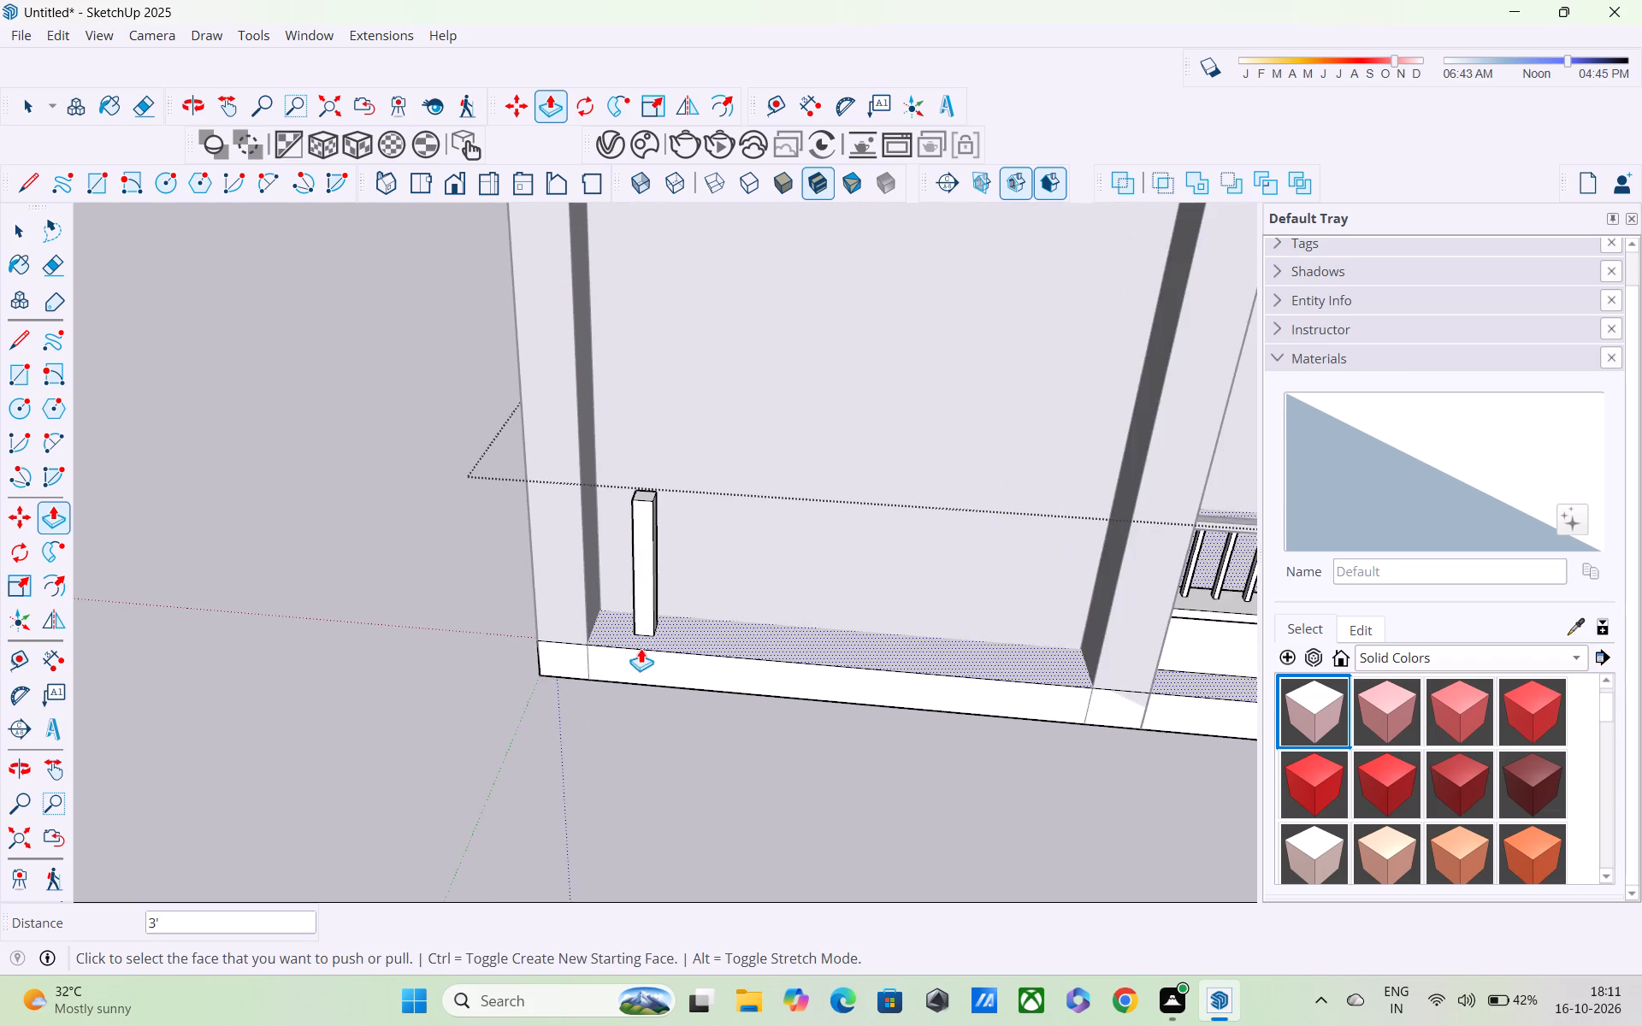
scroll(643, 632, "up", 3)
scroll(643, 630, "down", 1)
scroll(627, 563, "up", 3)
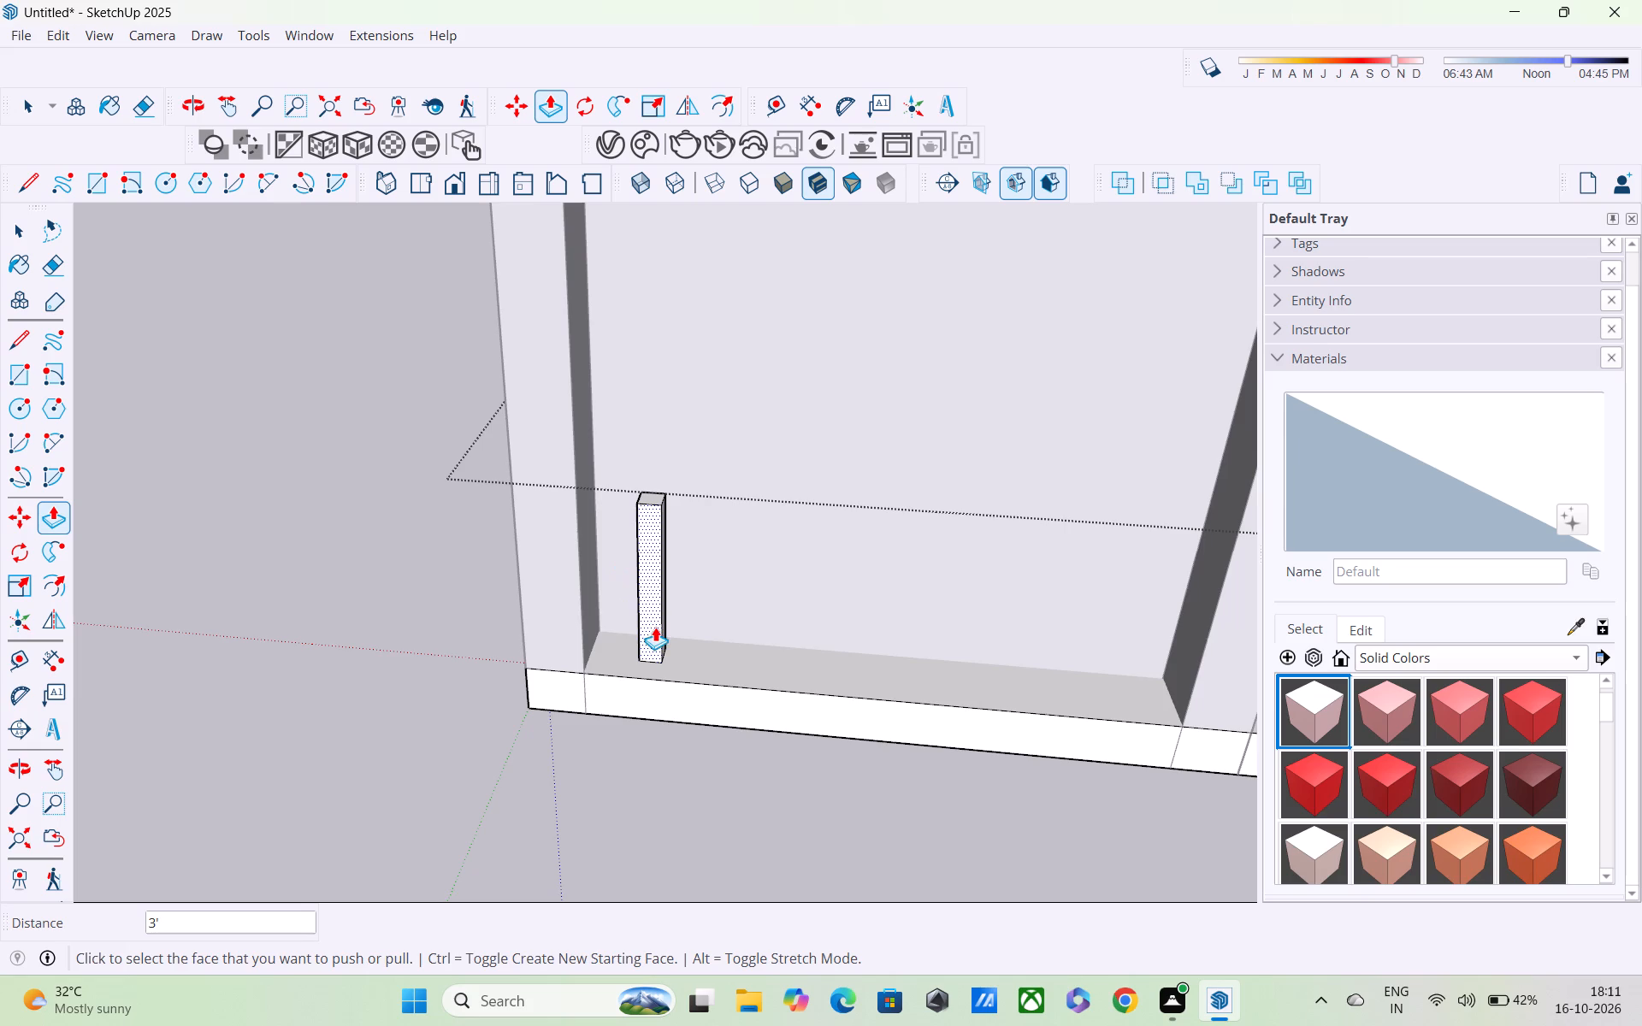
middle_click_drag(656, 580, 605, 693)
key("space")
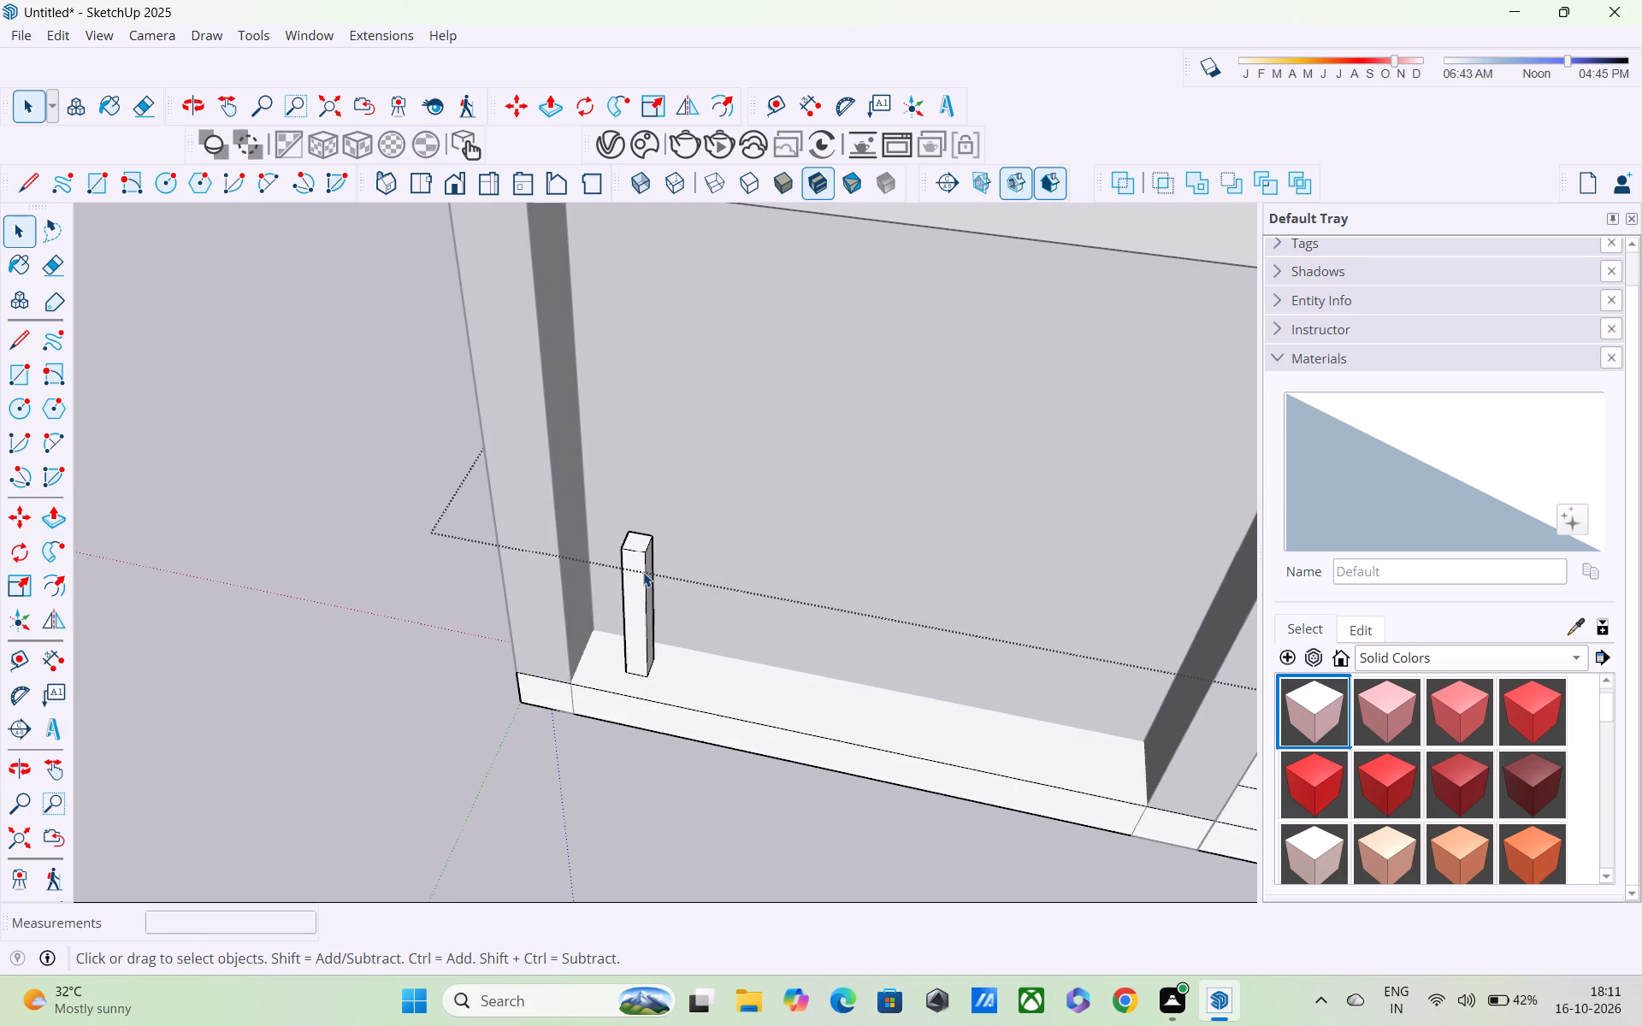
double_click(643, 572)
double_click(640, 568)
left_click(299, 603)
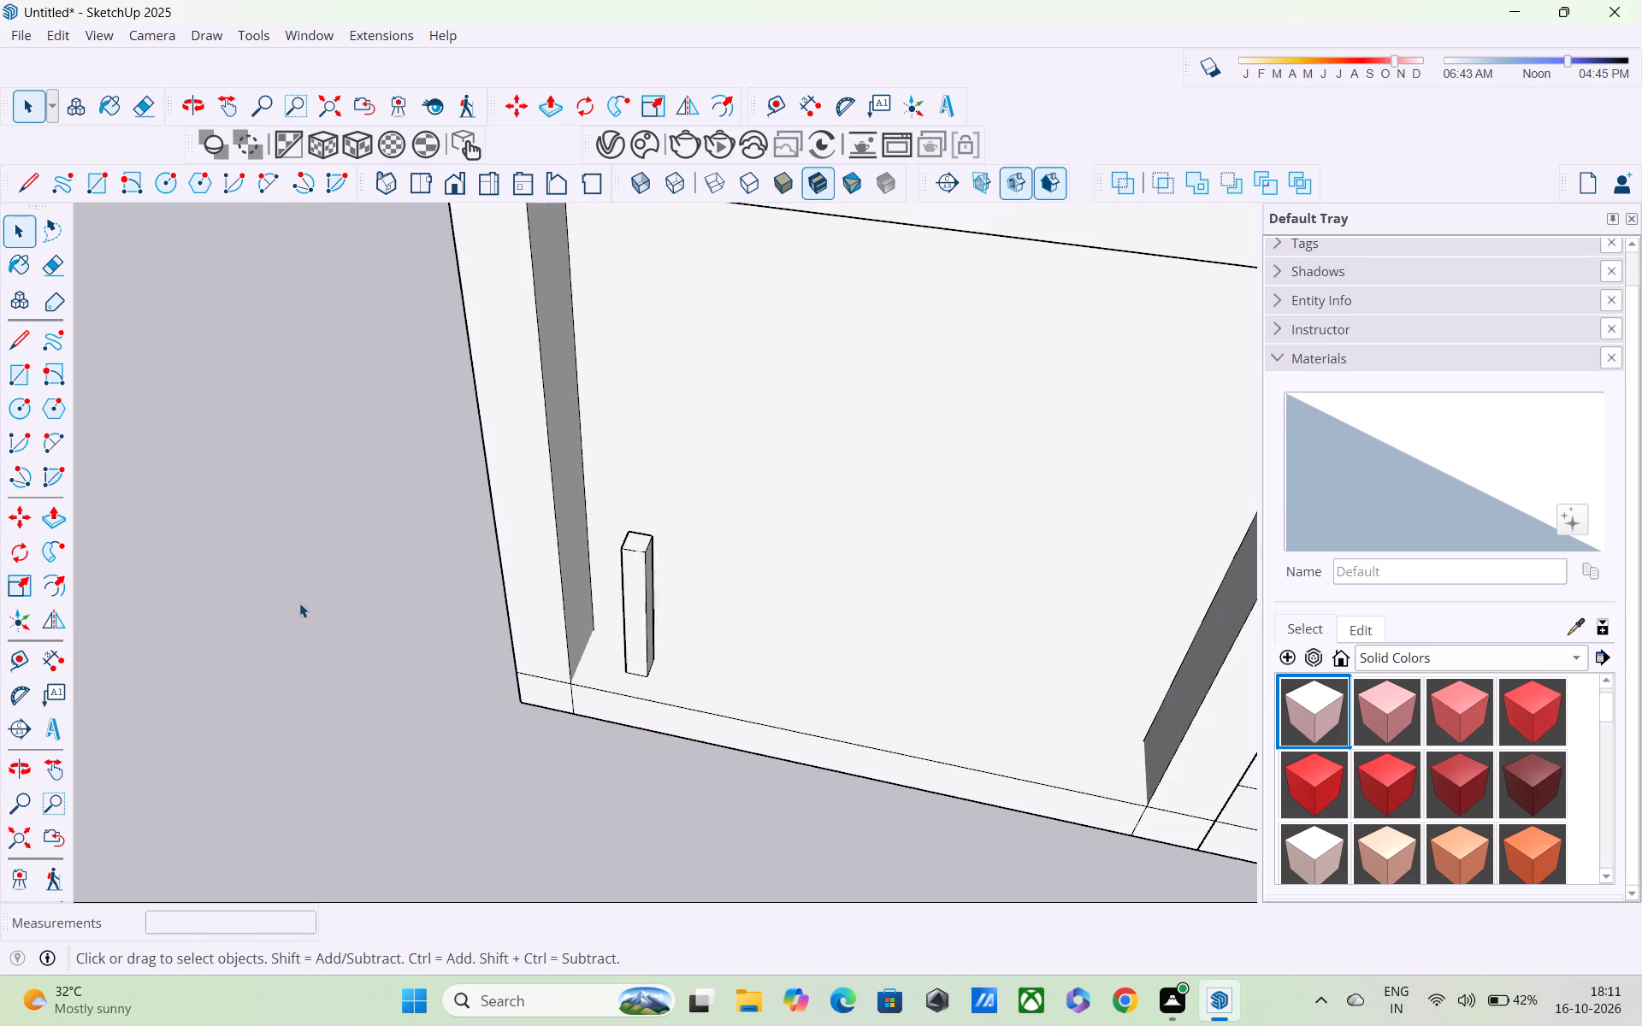
Reopen the lowest storey for editing and select the new post's front and adjoining side faces with their edges.
middle_click_drag(598, 587, 566, 673)
scroll(625, 622, "up", 5)
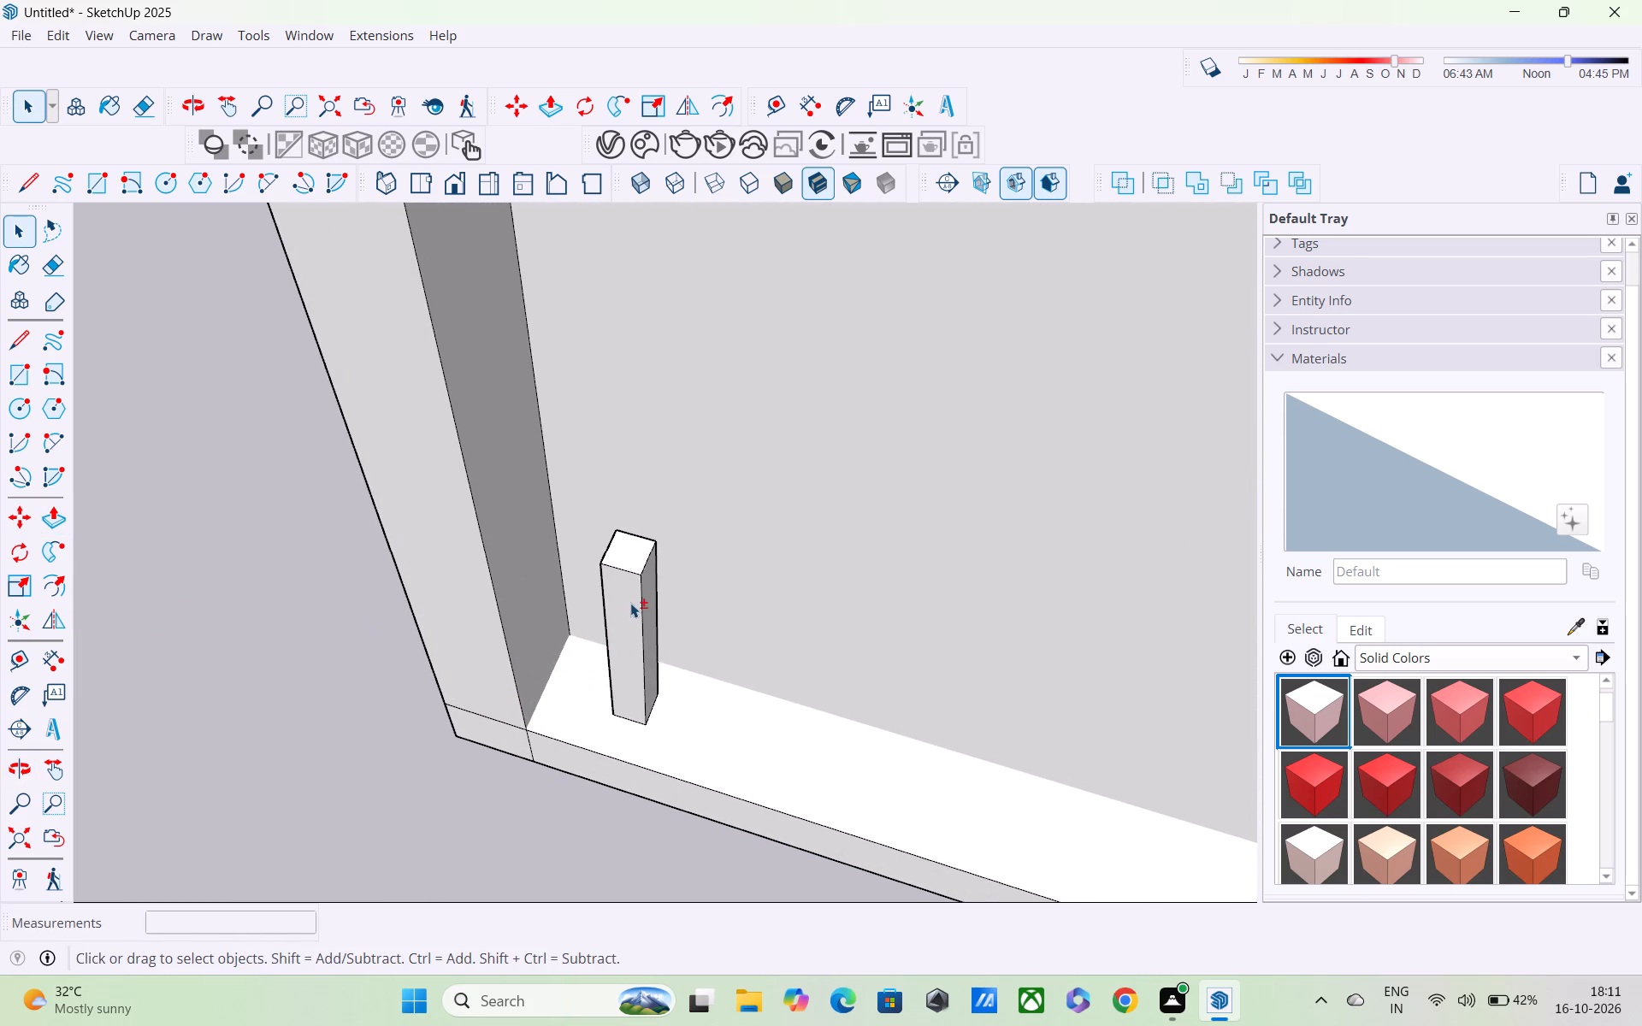
double_click(631, 602, "shift")
double_click(631, 602, "shift")
left_click(638, 567, "shift")
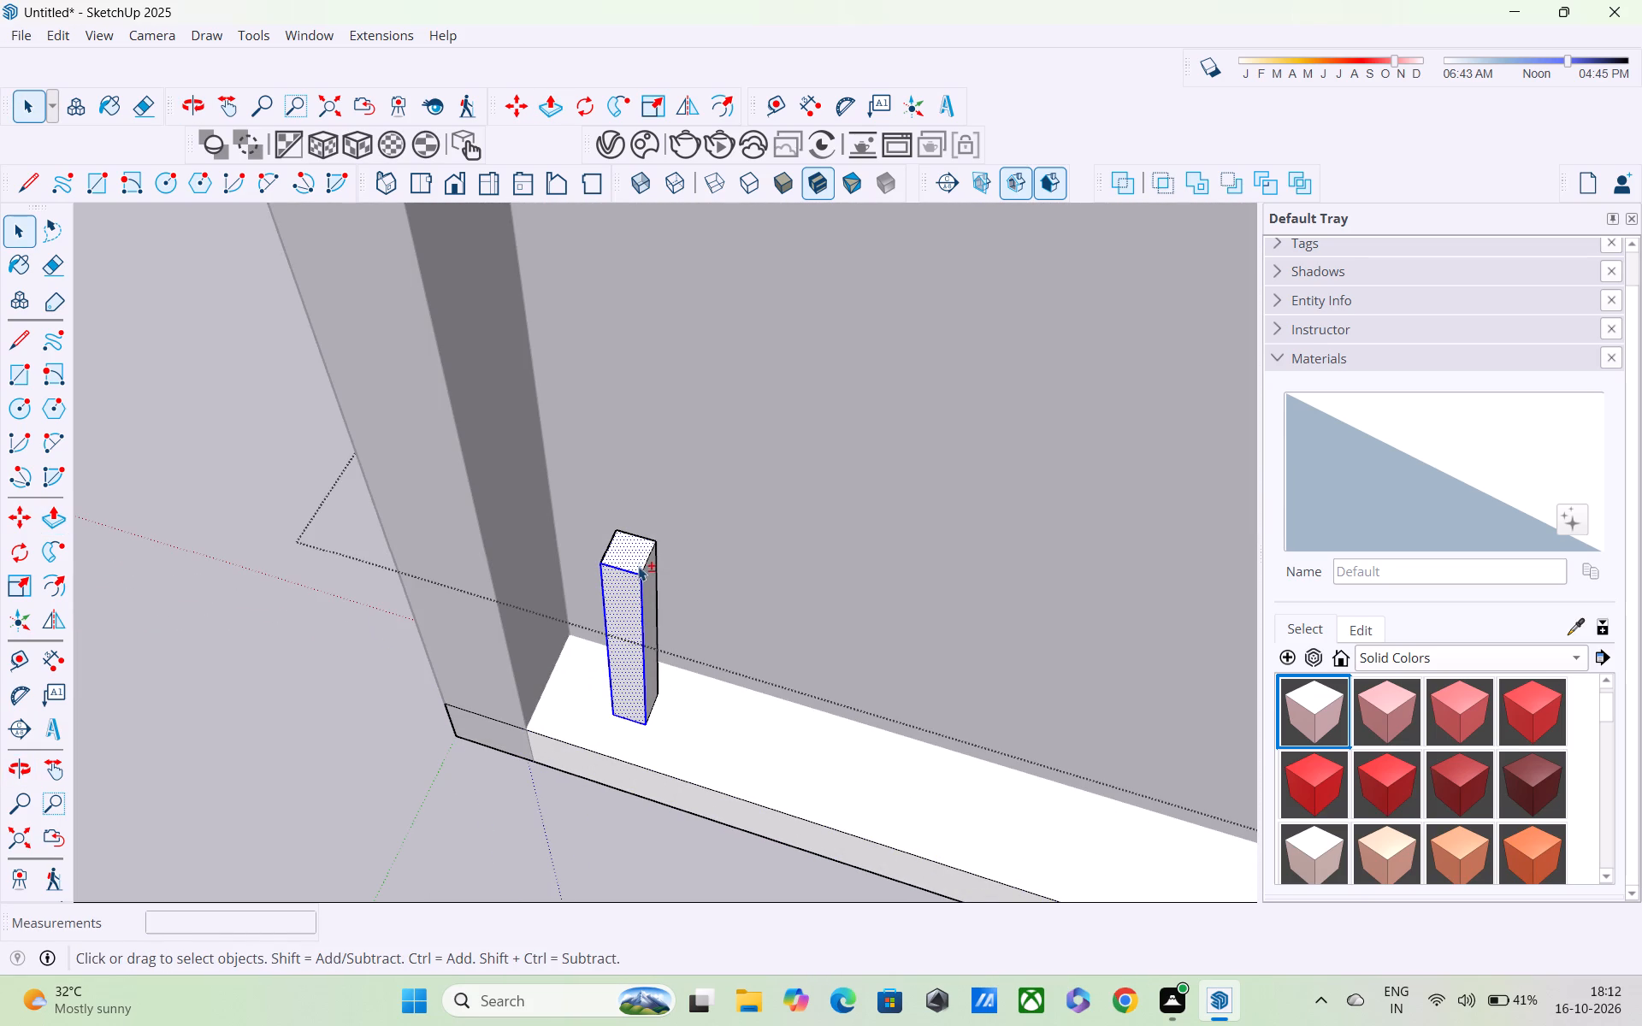
left_click(631, 557, "shift")
left_click(639, 574, "shift")
left_click(639, 555, "shift")
Add the post's top face, its surrounding edges and the rear vertical edge of the adjoining side face to the selection.
middle_click_drag(639, 554, 545, 673, "shift")
scroll(545, 673, "up", 5, "shift")
middle_click_drag(558, 651, 514, 785)
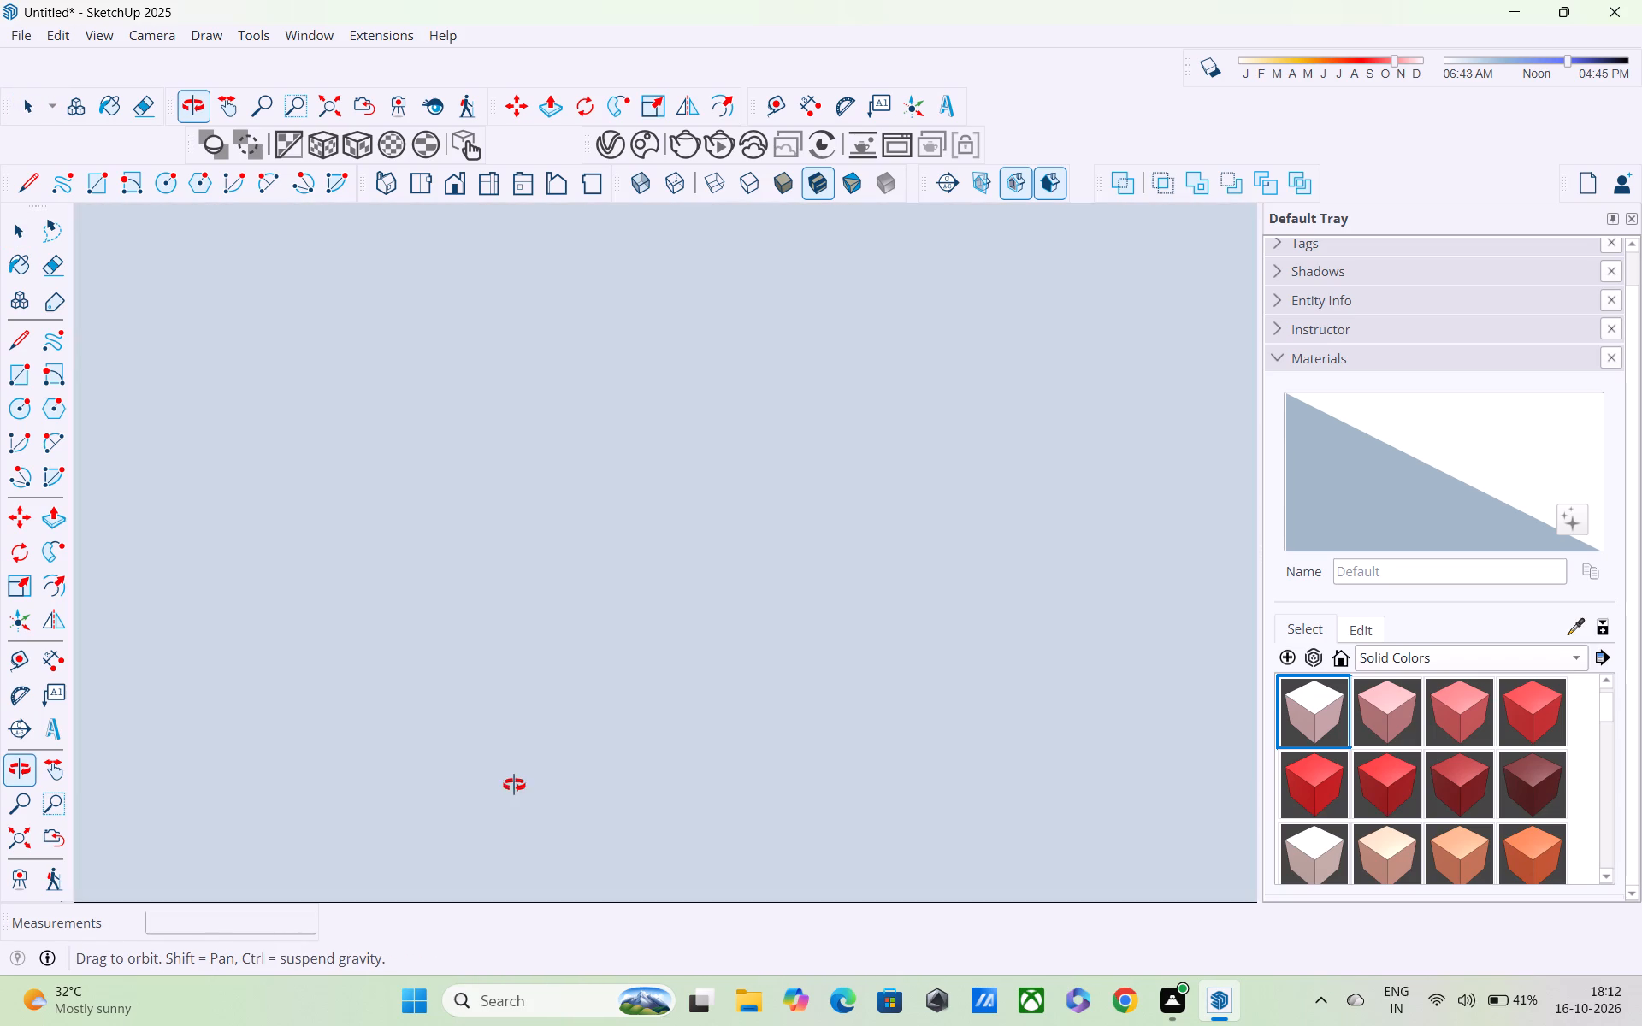
middle_click_drag(514, 785, 503, 726)
scroll(503, 726, "up", 5)
middle_click_drag(522, 706, 499, 801)
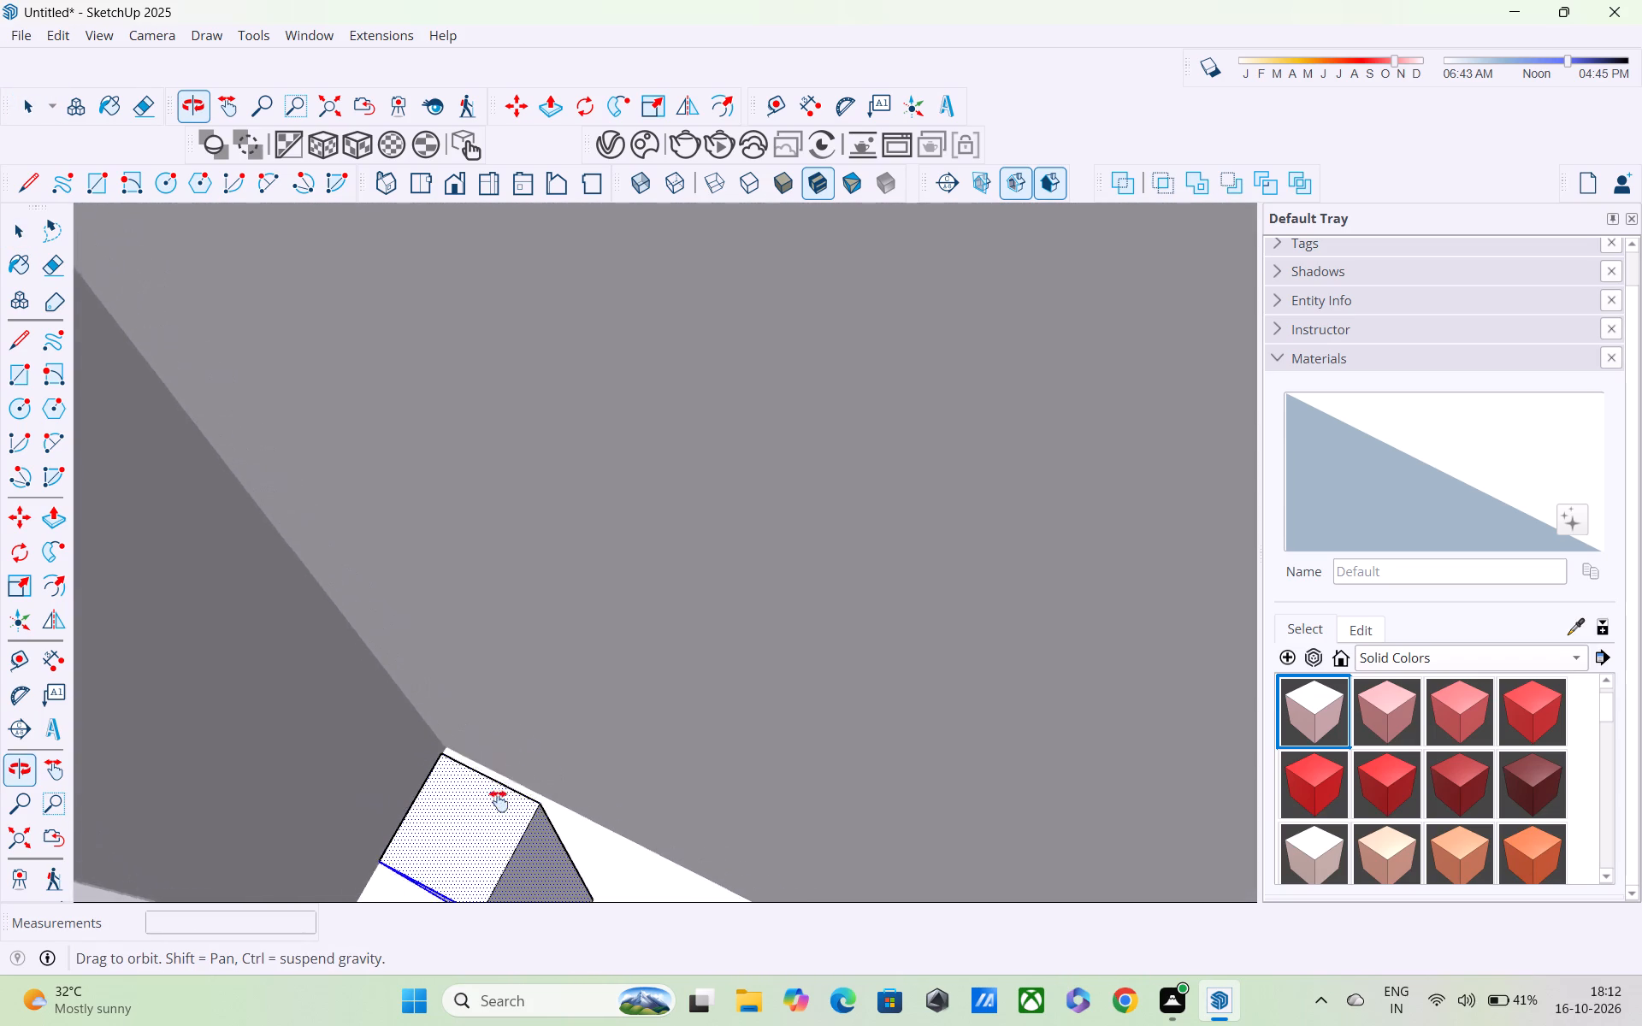
middle_click_drag(499, 801, 554, 681)
left_click(526, 729, "shift")
left_click(546, 688, "shift")
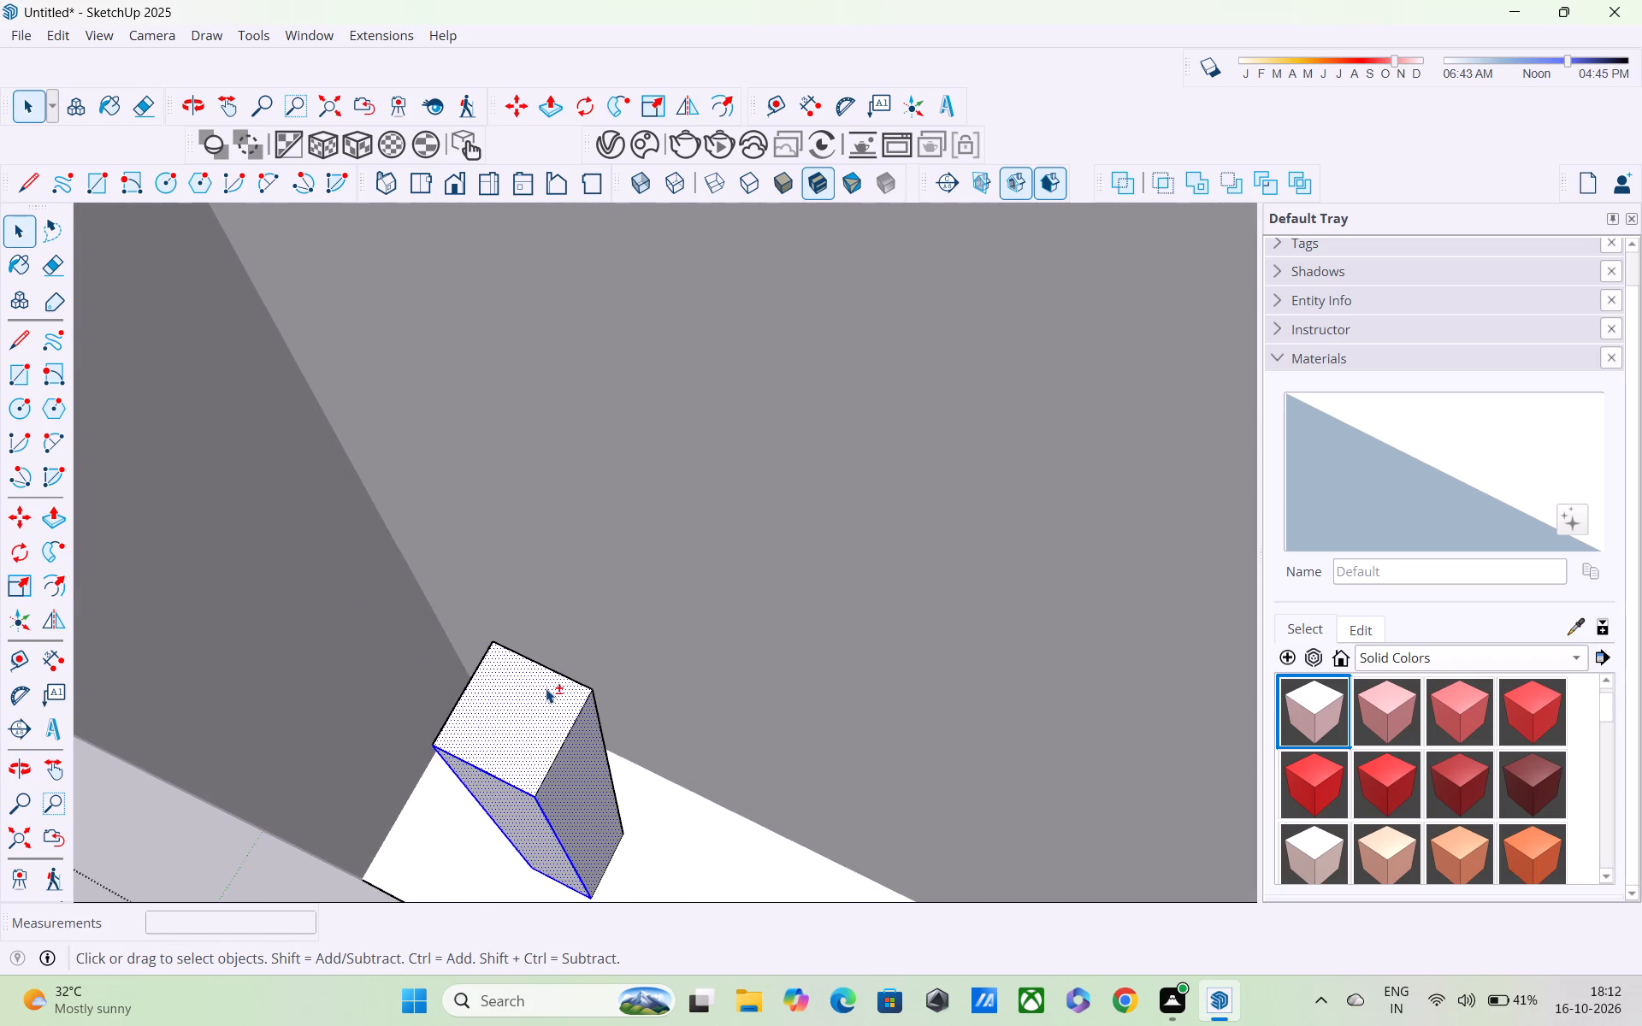
left_click(551, 675, "shift")
left_click(552, 670, "shift")
left_click(523, 705, "shift")
left_click(539, 666, "shift")
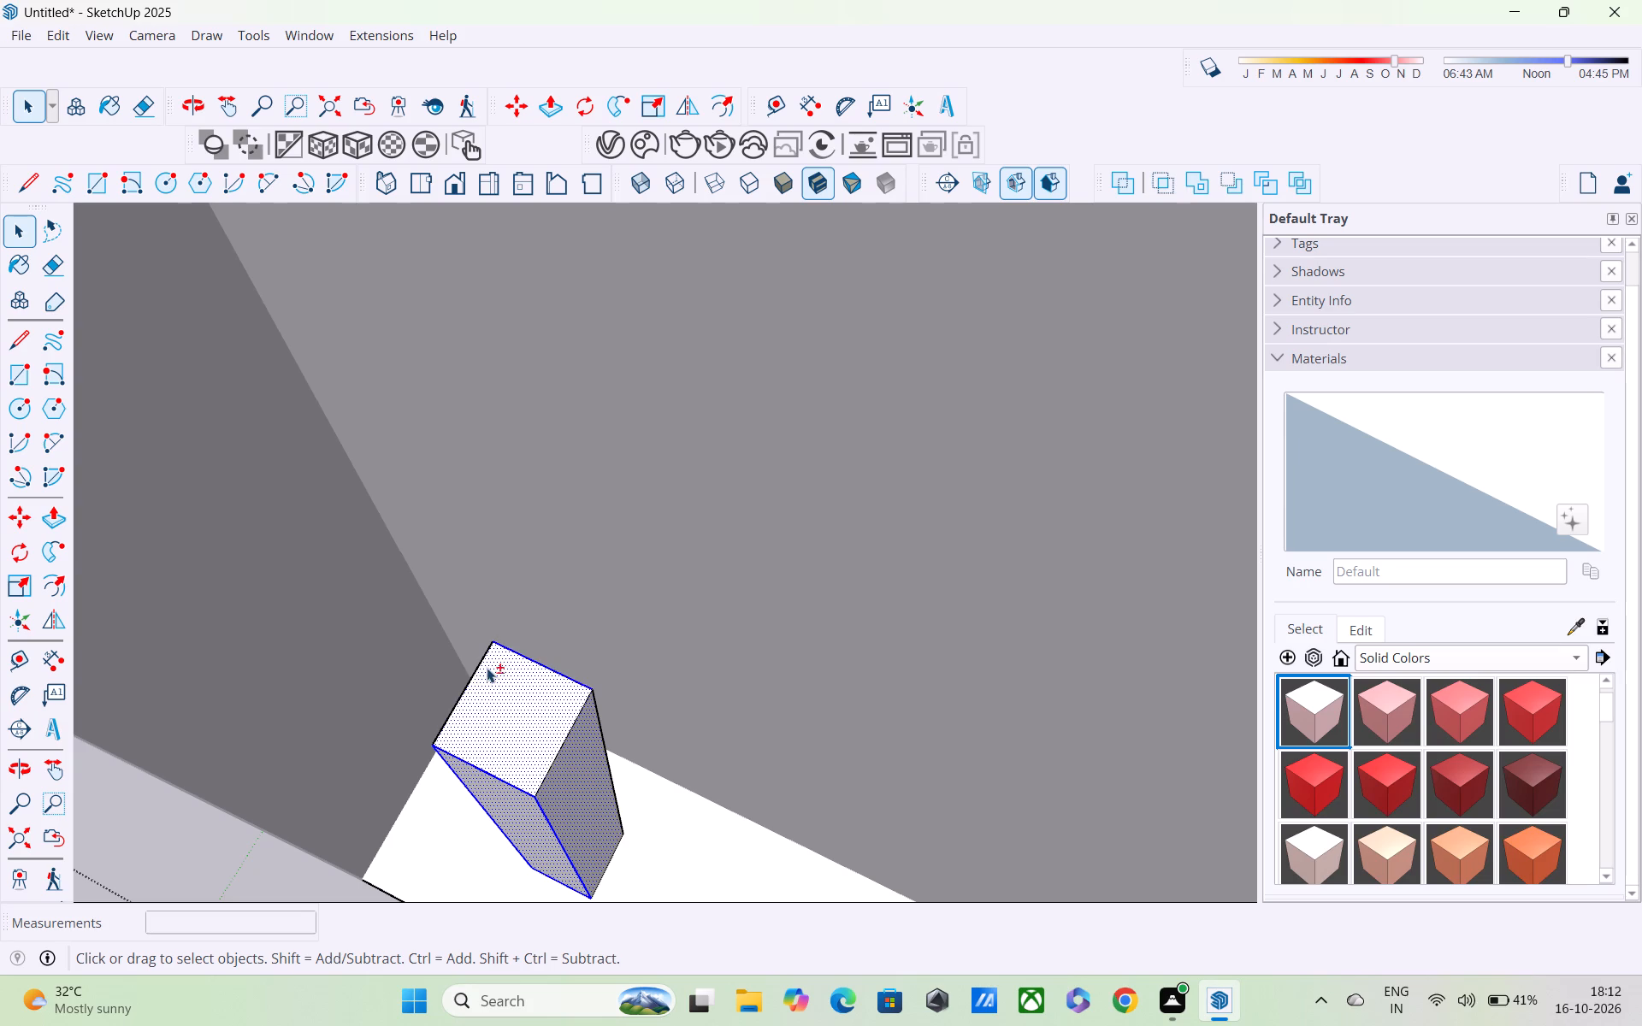
left_click(482, 661, "shift")
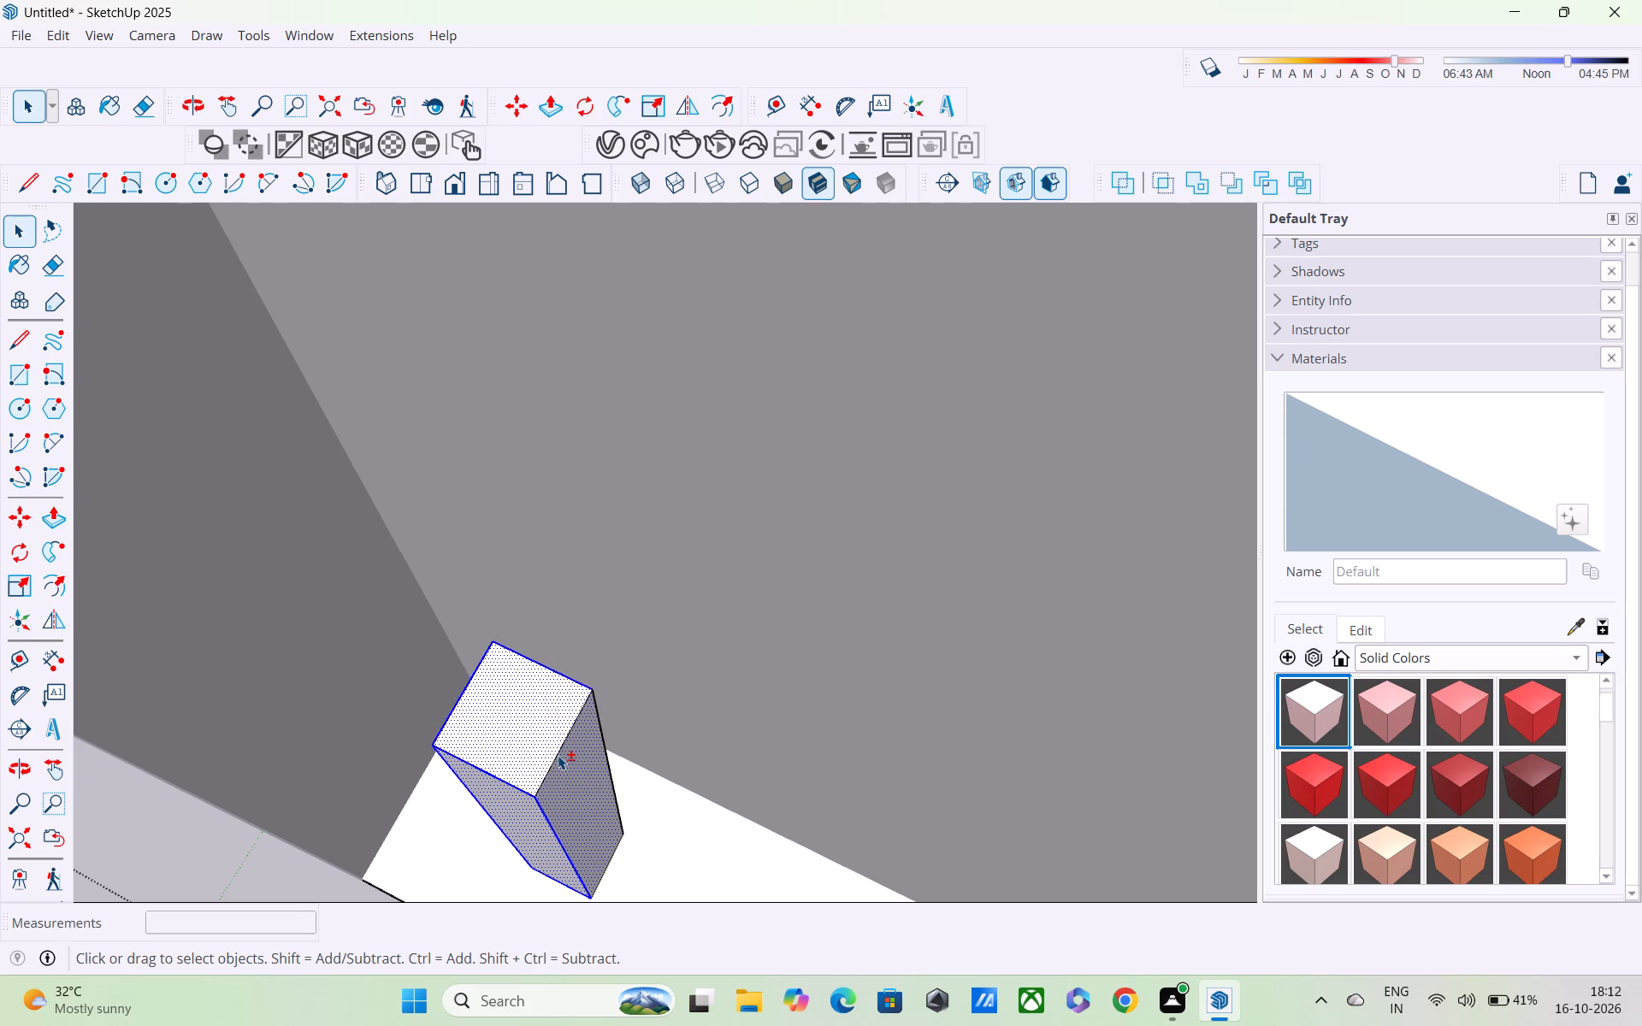
left_click(558, 755, "shift")
scroll(609, 742, "up", 4, "shift")
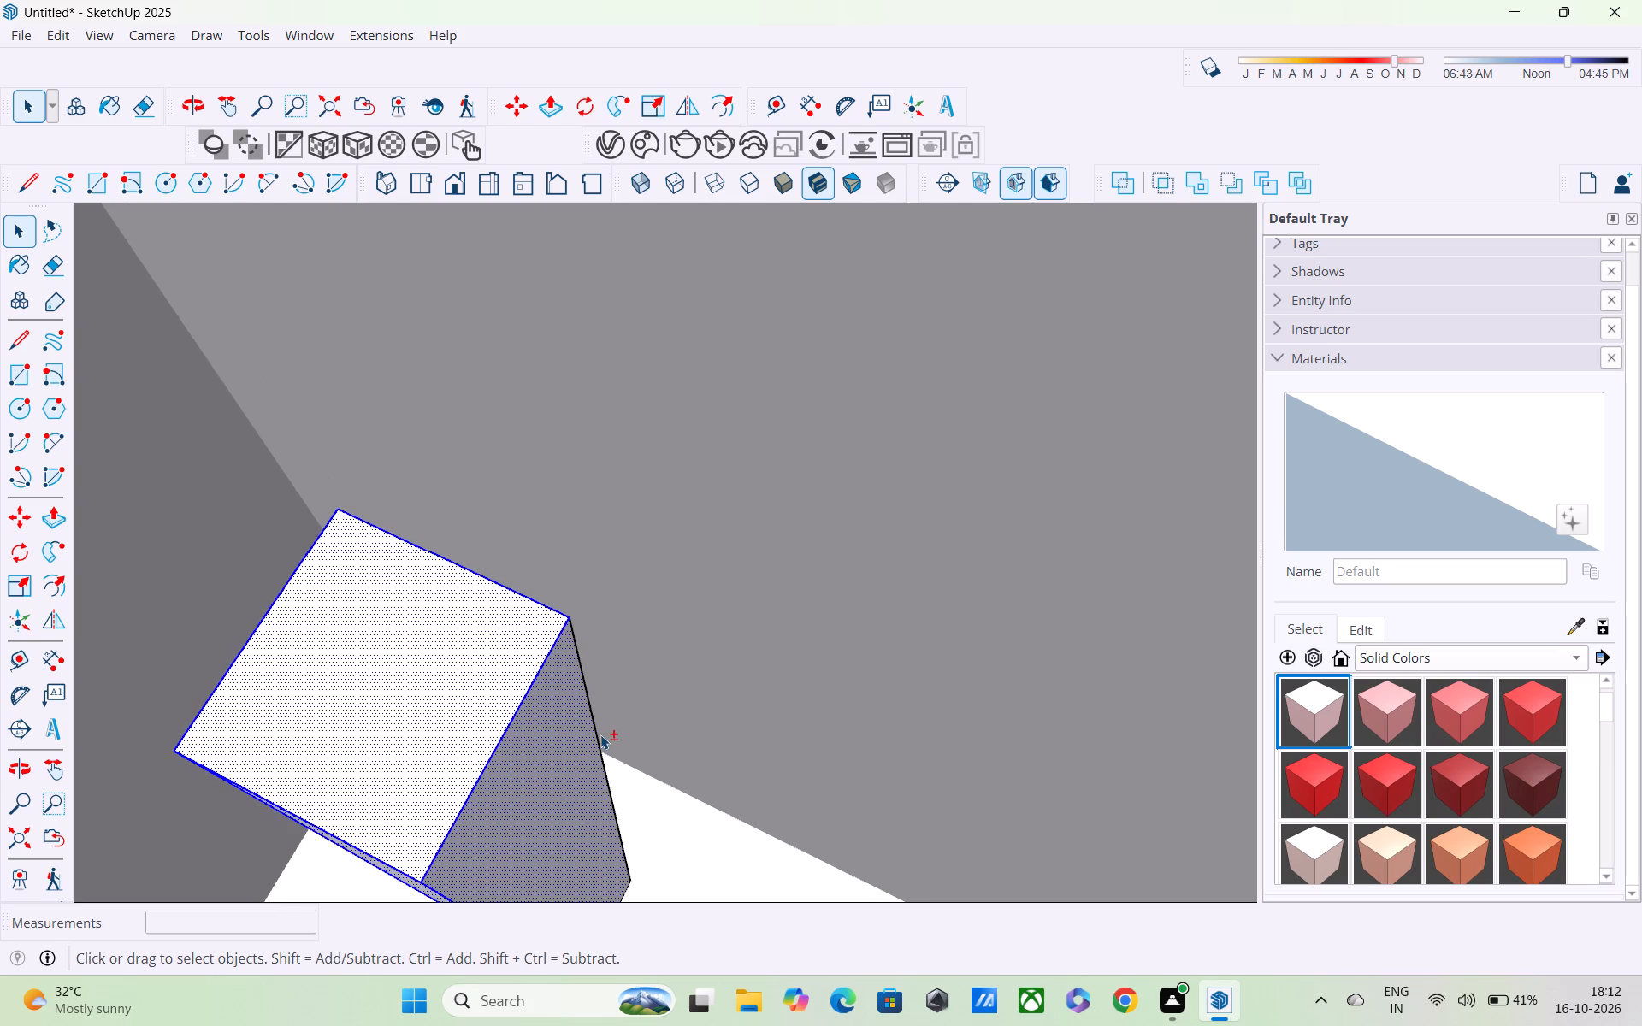
left_click(596, 728, "shift")
Add the post's other side face and its rear vertical edge to the selection.
scroll(597, 736, "down", 3, "shift")
middle_click_drag(575, 756, 815, 702)
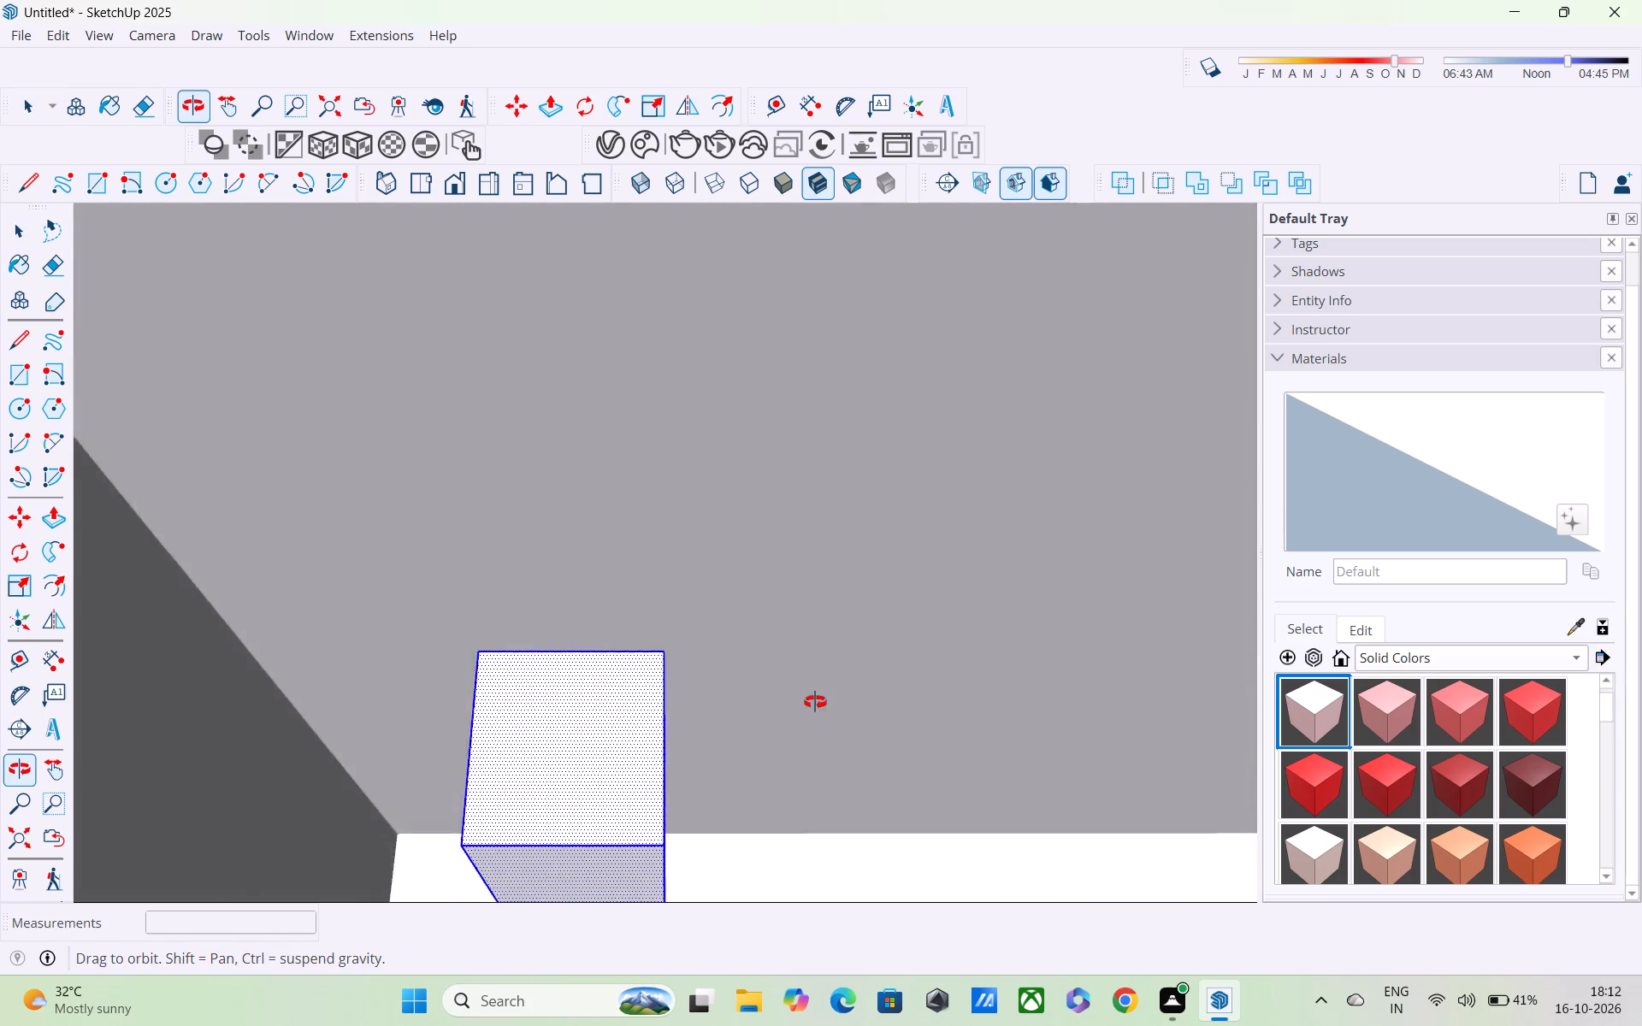
middle_click_drag(815, 702, 1026, 593)
middle_click_drag(722, 762, 958, 591, "shift")
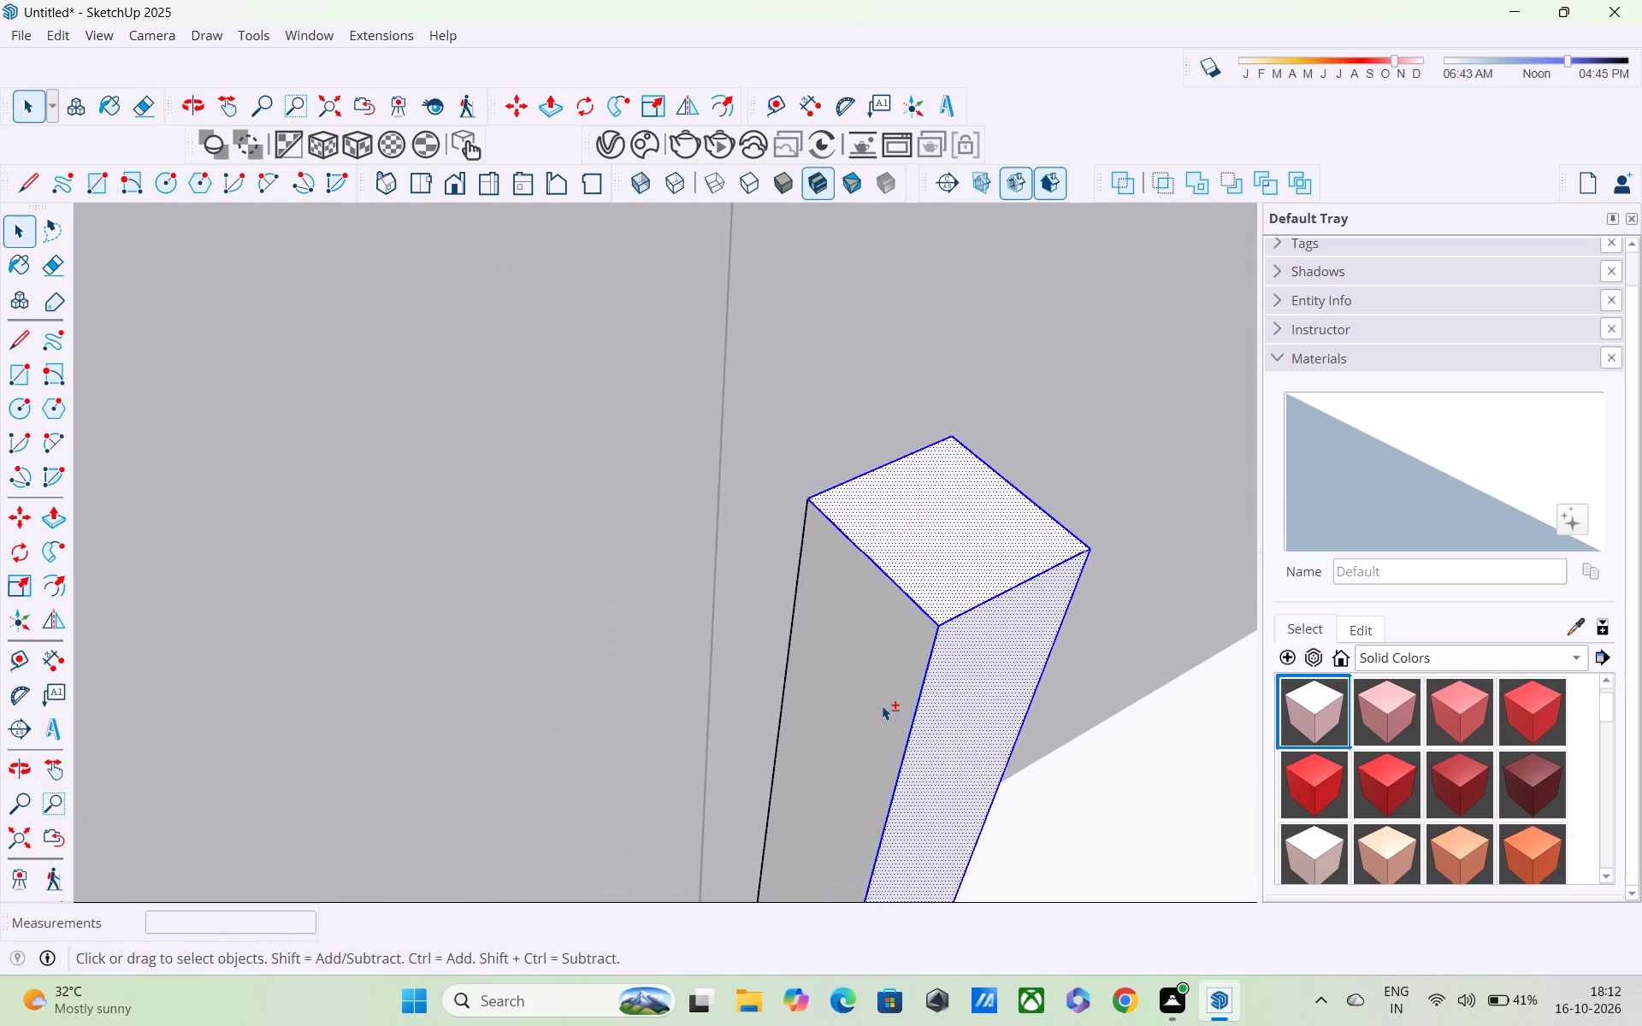
left_click(882, 705, "shift")
left_click(800, 585, "shift")
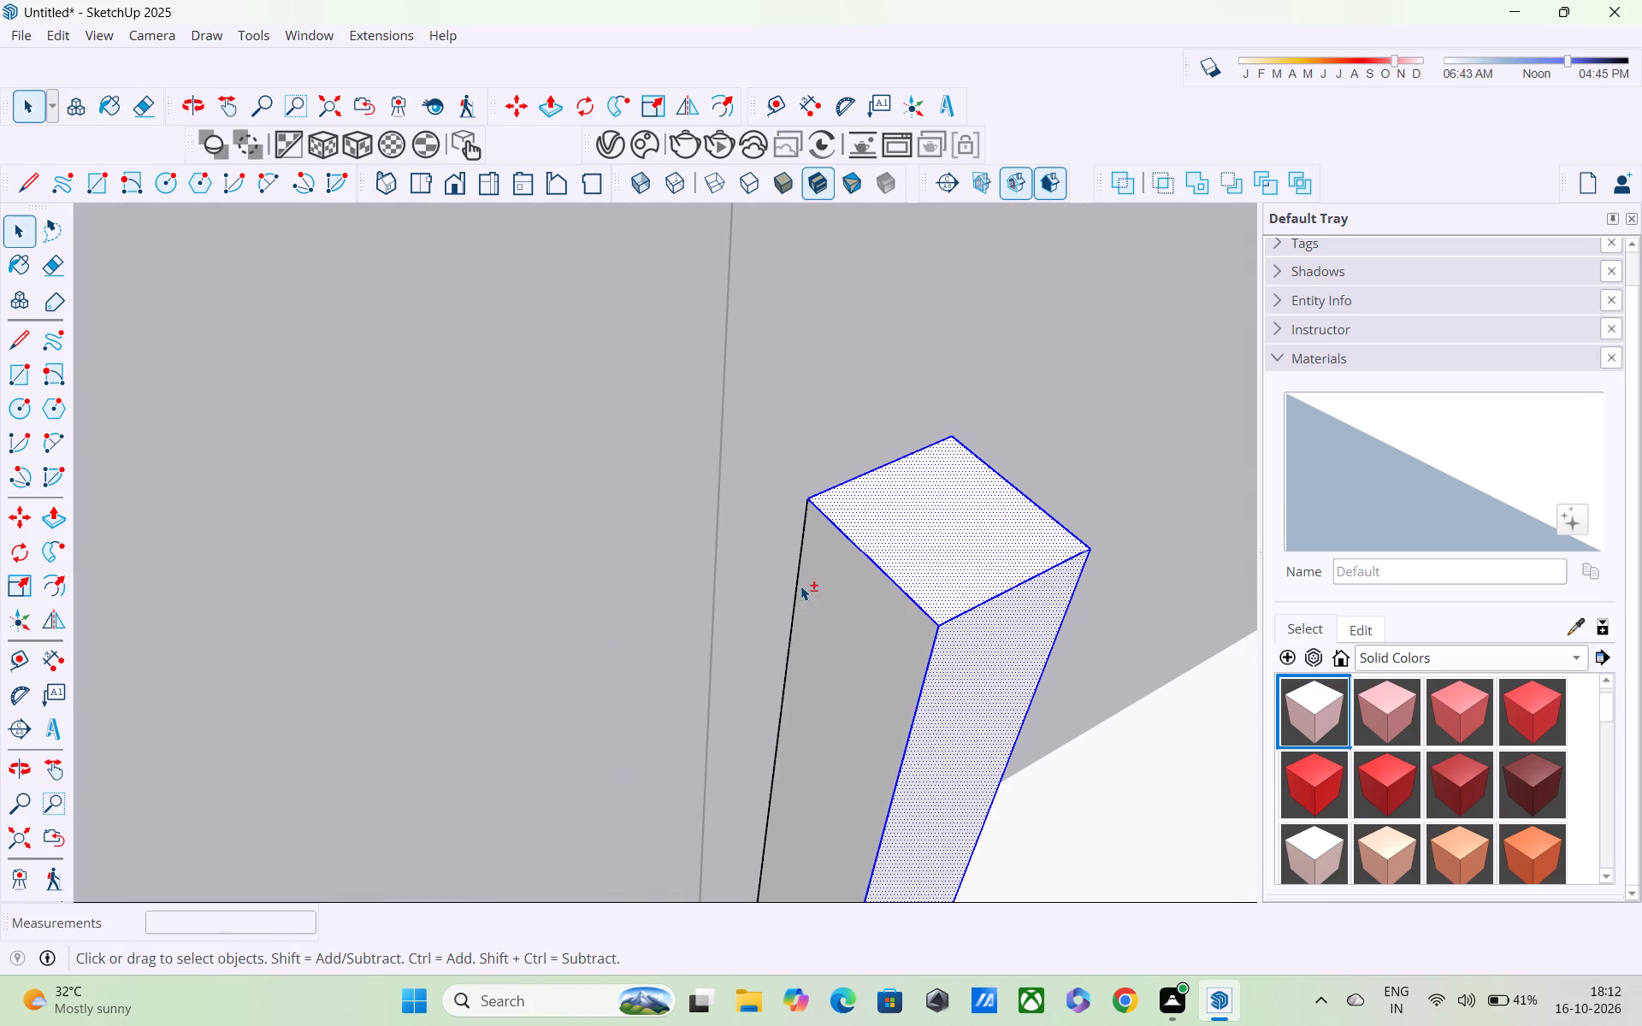
left_click(800, 586, "shift")
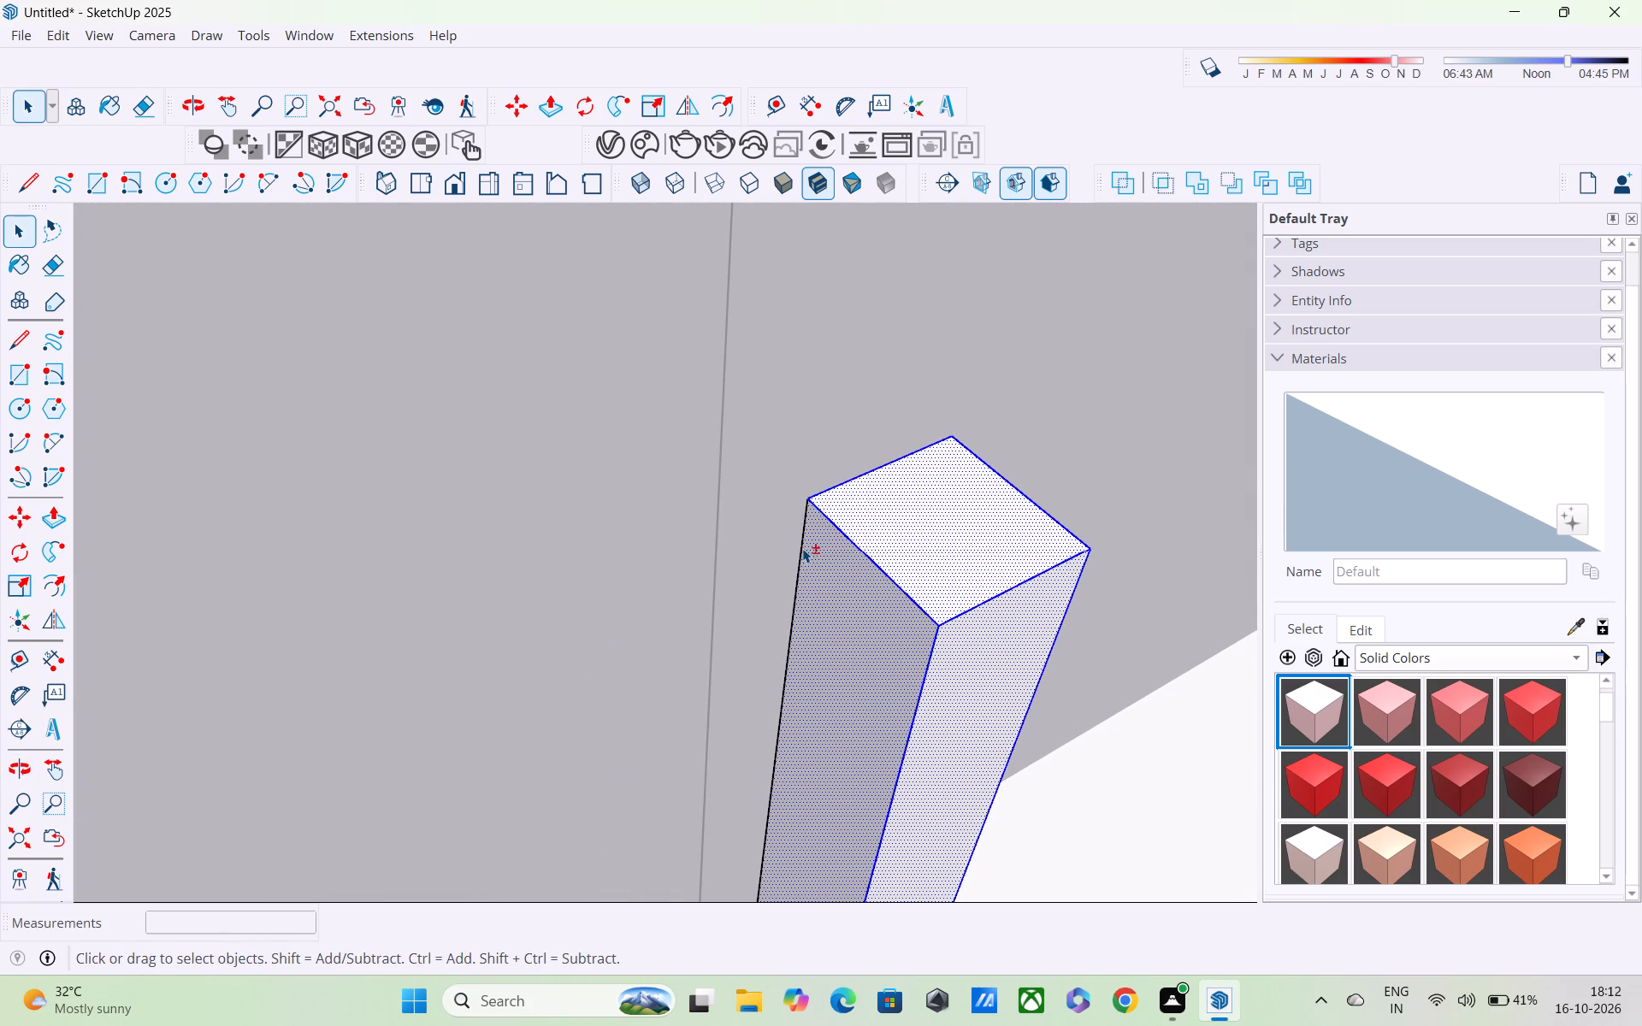
left_click(802, 547, "shift")
Add the post's back face and the bottom edge of that face to the selection.
middle_click_drag(818, 569, 310, 917)
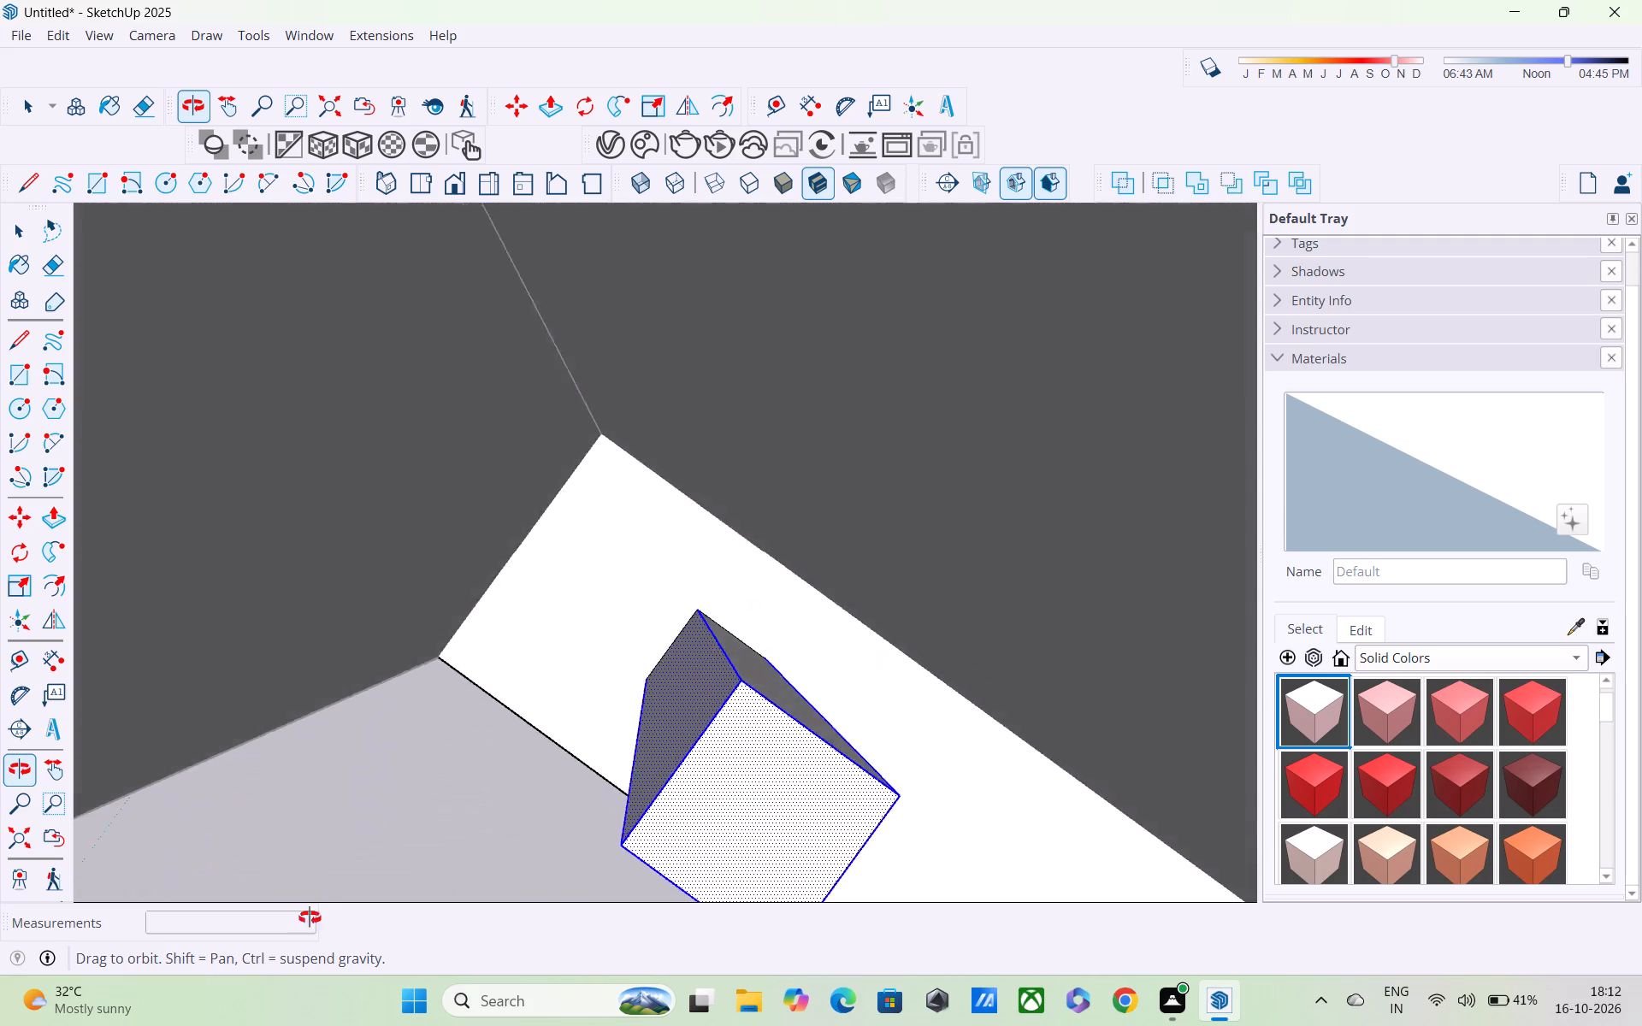
middle_click_drag(310, 917, 161, 959)
scroll(161, 959, "down", 1)
middle_click_drag(885, 674, 848, 674)
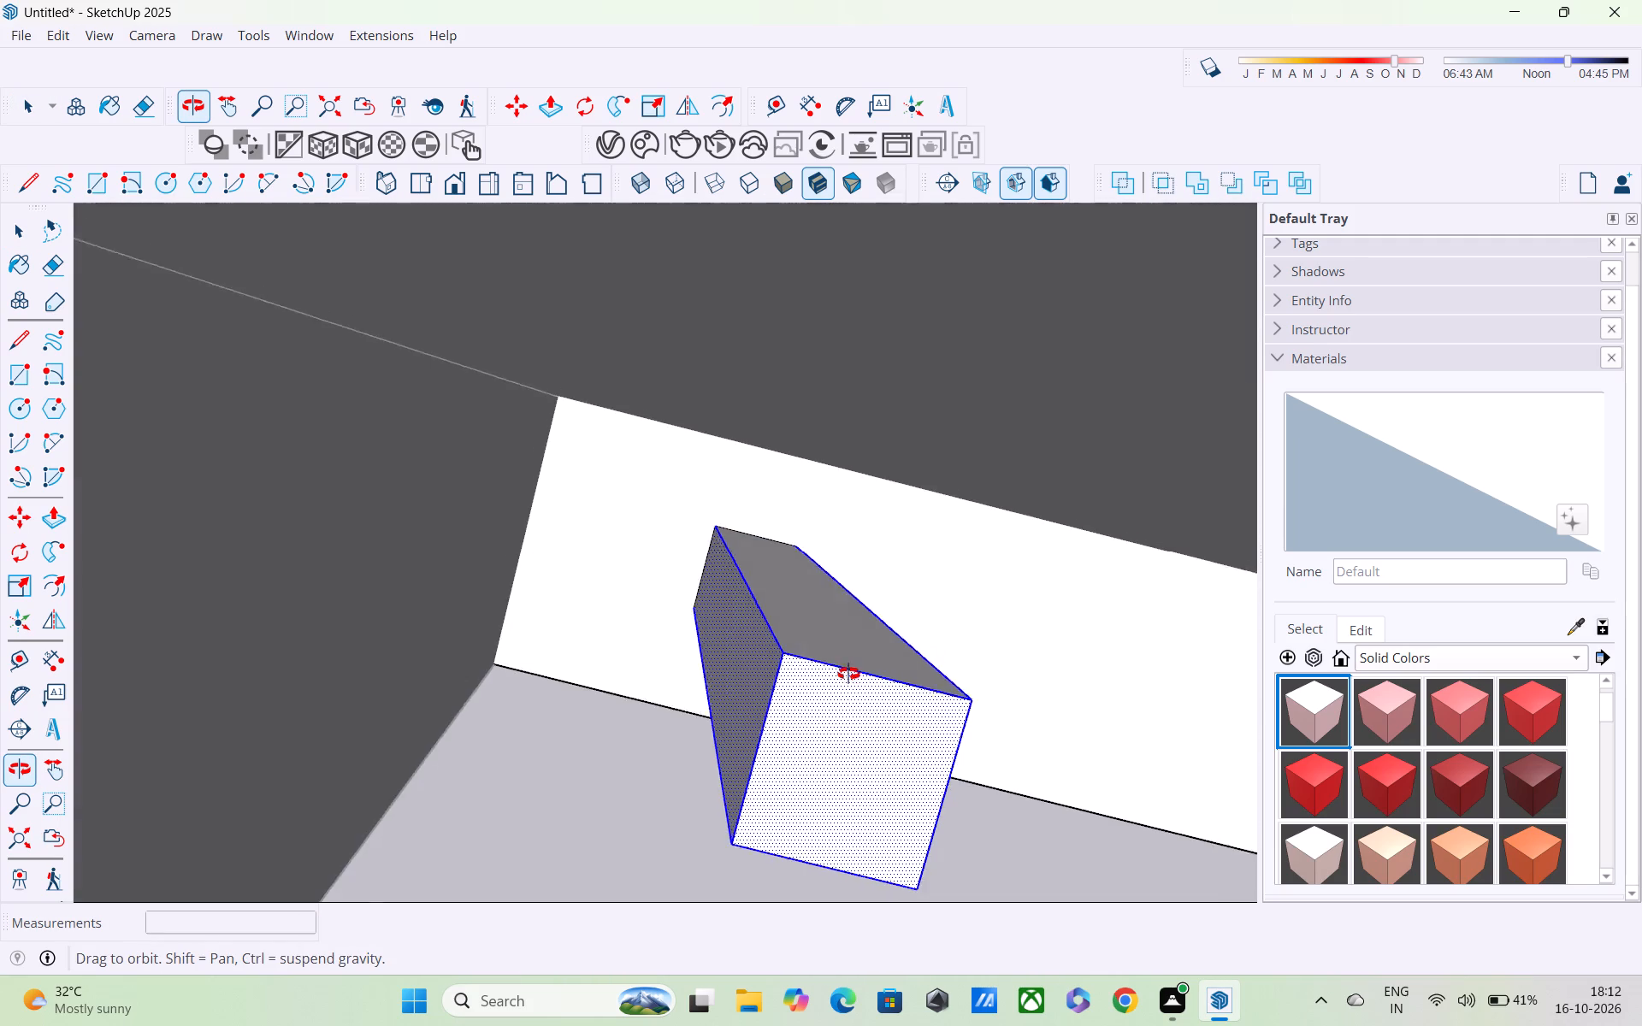
middle_click_drag(848, 674, 850, 658)
scroll(850, 658, "up", 4)
left_click(847, 640, "shift")
scroll(844, 631, "down", 1, "shift")
middle_click_drag(843, 639, 814, 646)
scroll(814, 646, "up", 9)
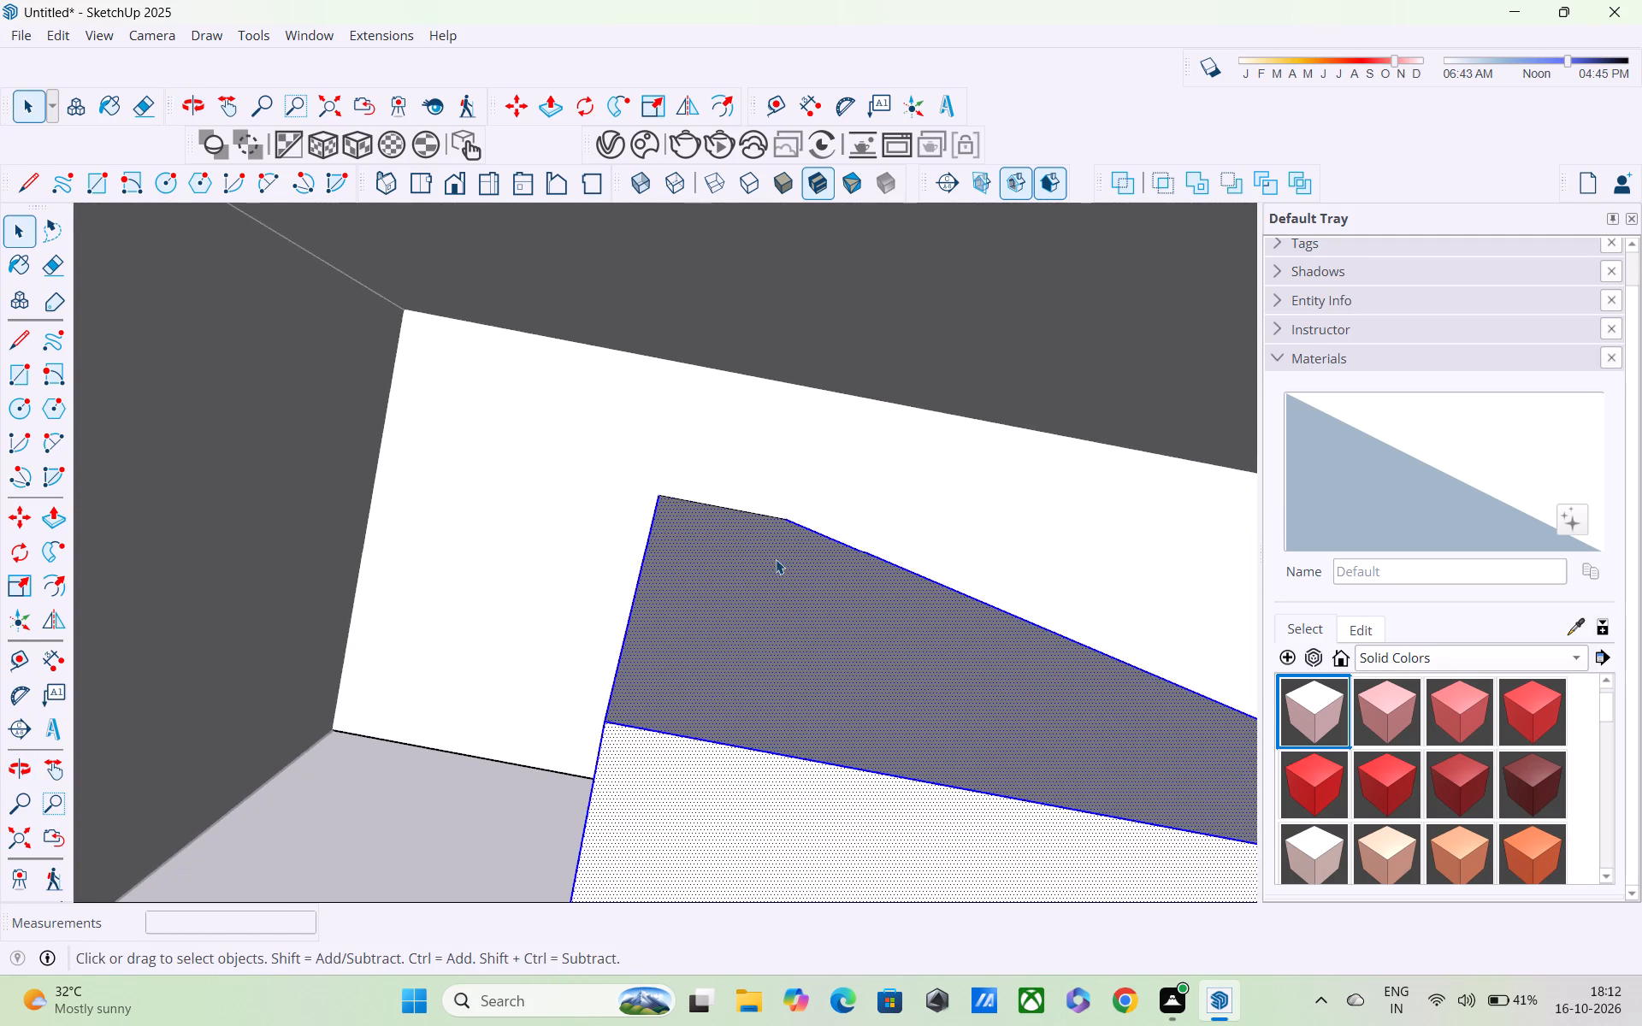
middle_click_drag(776, 559, 773, 594)
scroll(773, 594, "up", 6)
scroll(739, 520, "up", 7)
middle_click_drag(730, 493, 737, 532)
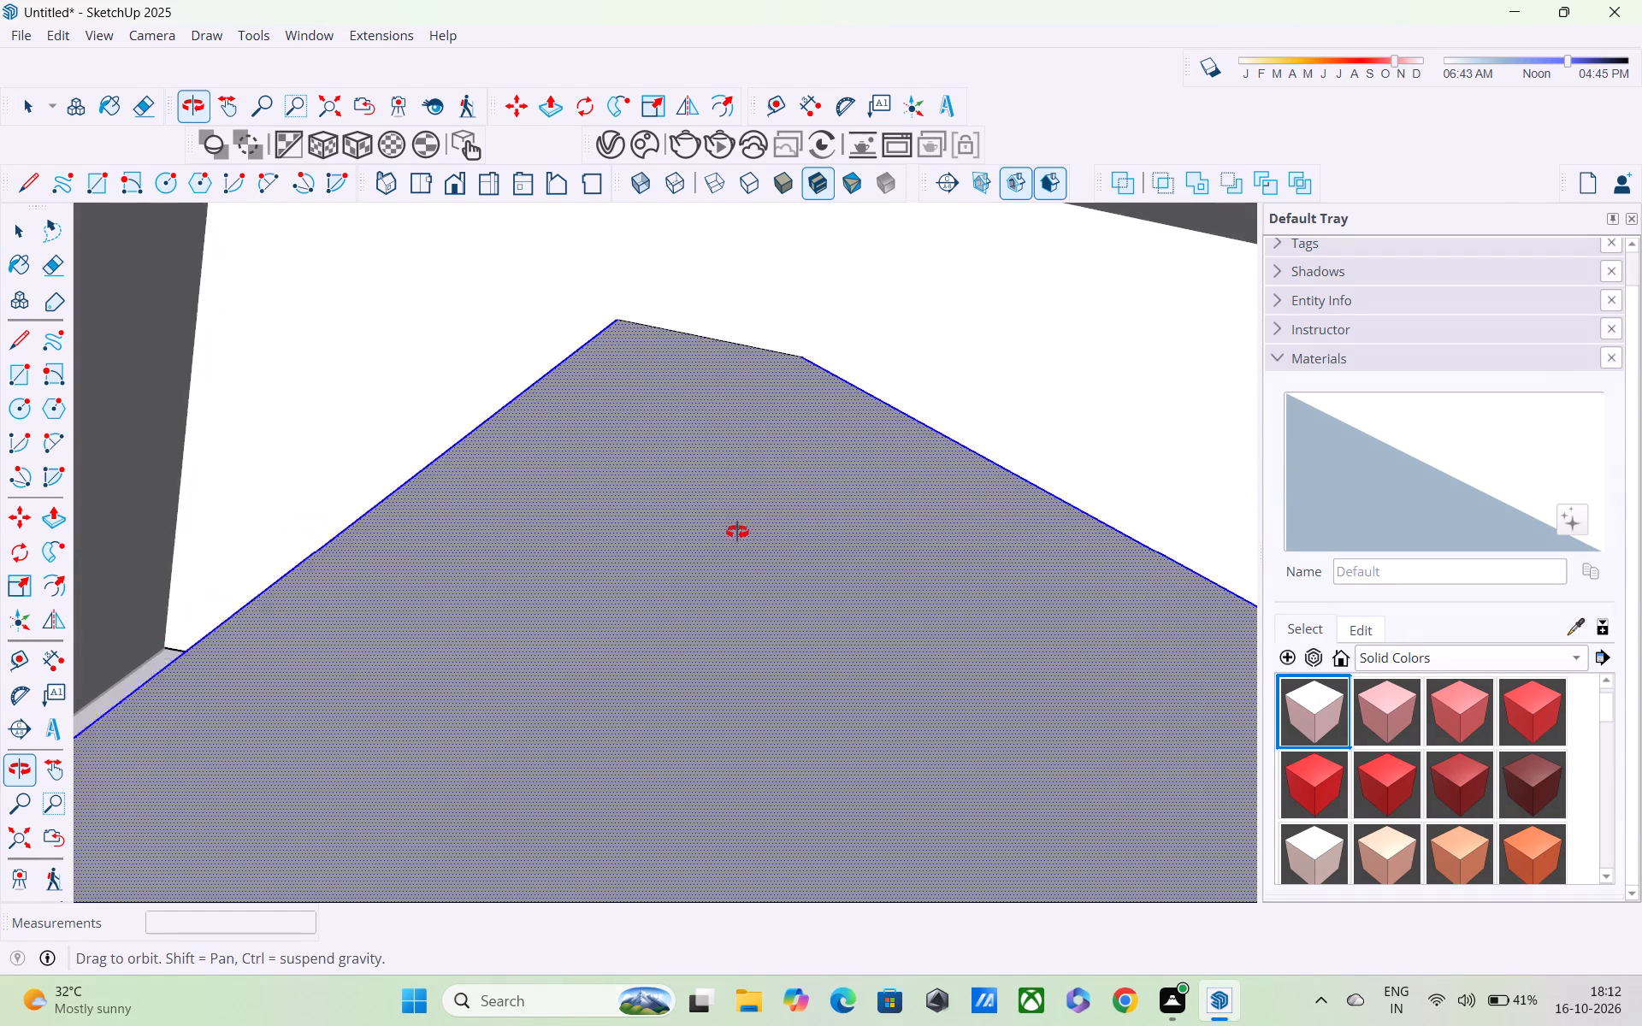
middle_click_drag(737, 532, 738, 540)
scroll(728, 469, "up", 6, "shift")
scroll(719, 373, "up", 5, "shift")
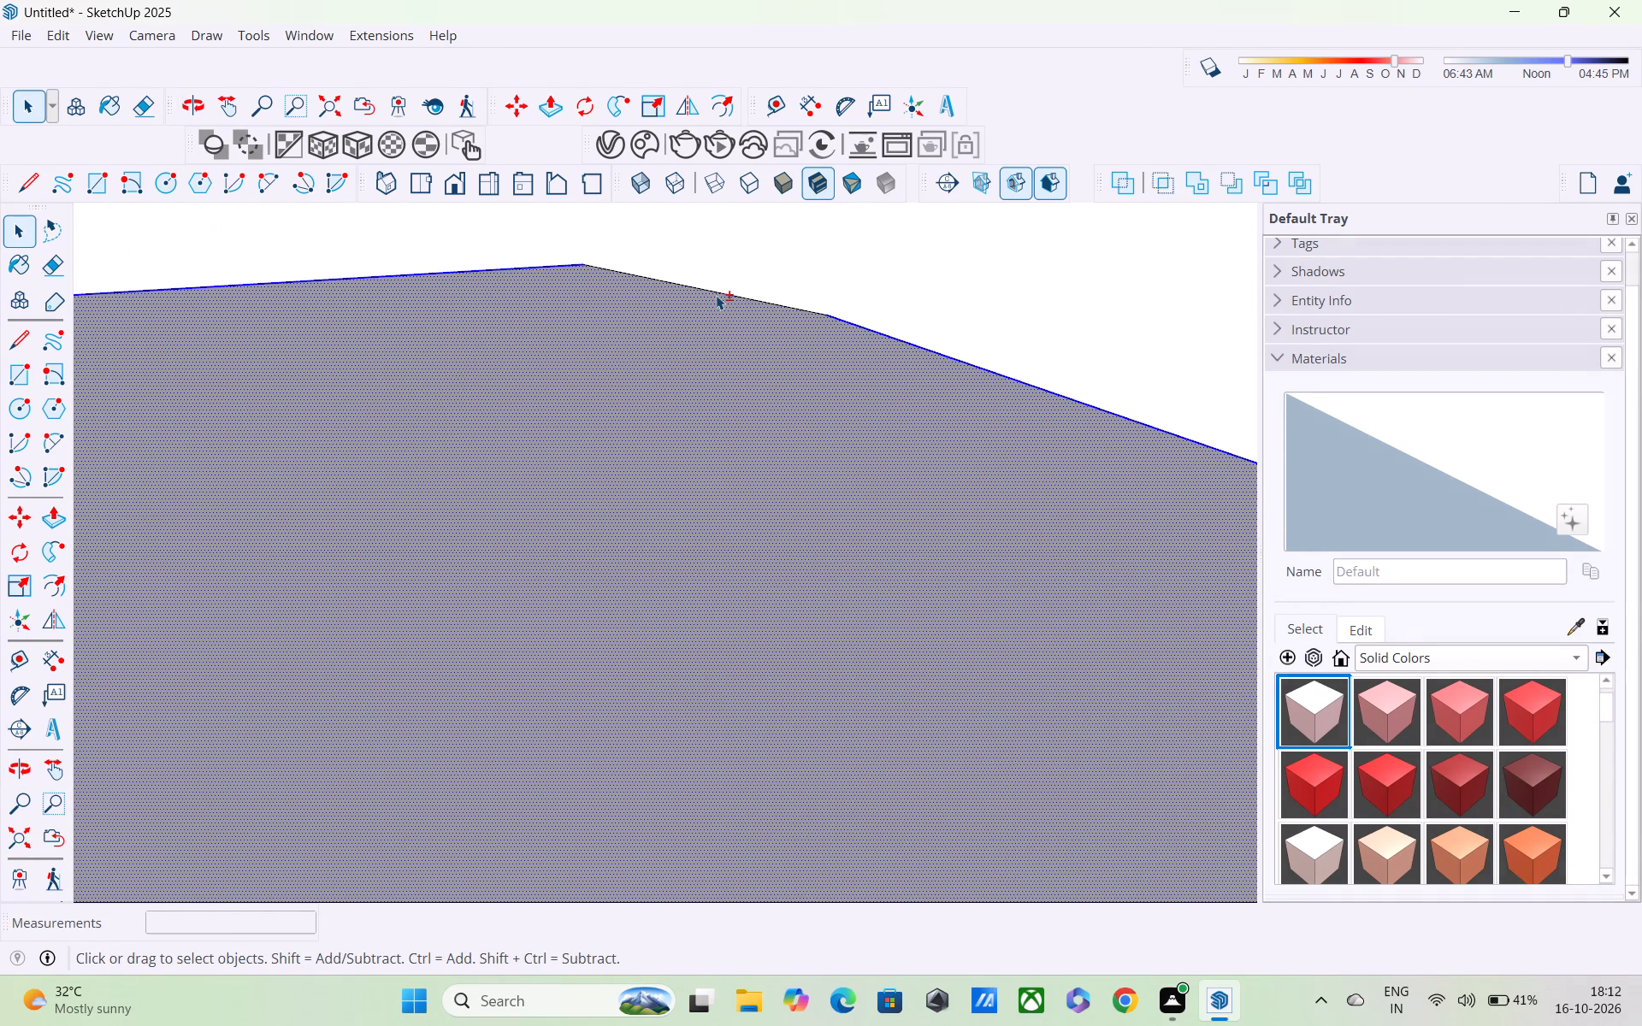
left_click(716, 289, "shift")
Add the bottom edges of both side faces, where the post meets the floor, to the selection.
scroll(718, 302, "down", 6, "shift")
scroll(735, 336, "down", 13)
middle_click_drag(765, 610, 782, 516)
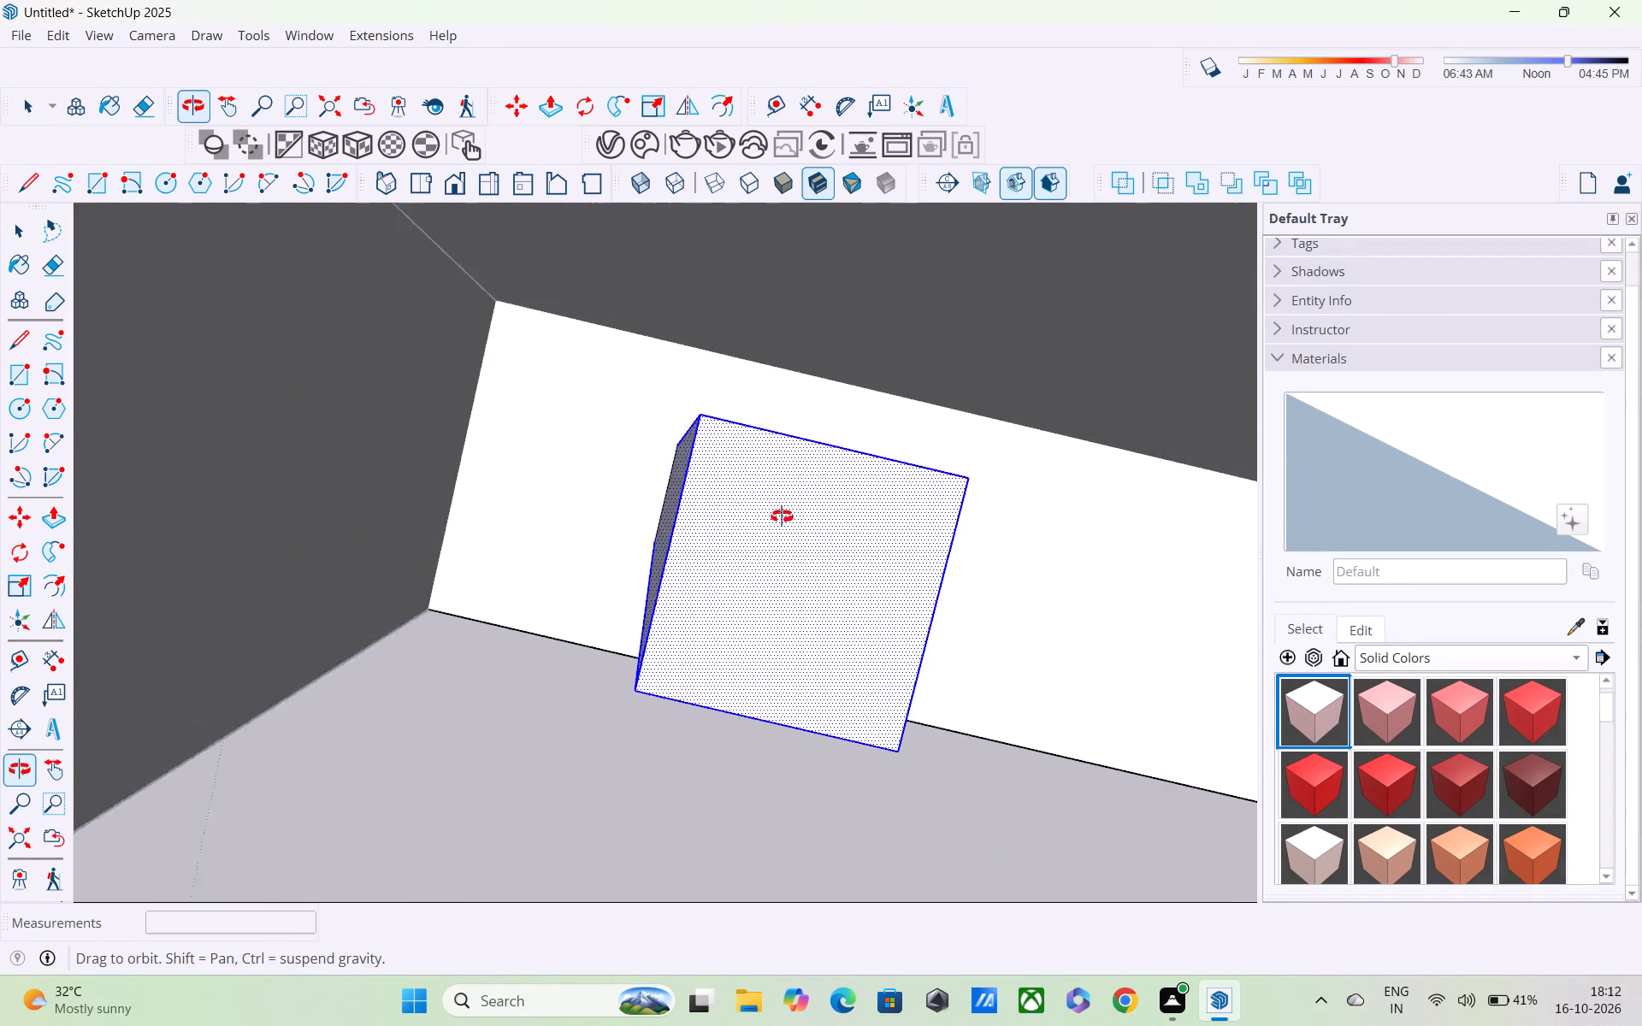
middle_click_drag(782, 516, 808, 409)
scroll(808, 641, "down", 2, "shift")
middle_click_drag(802, 718, 841, 421, "shift")
scroll(789, 622, "up", 5, "shift")
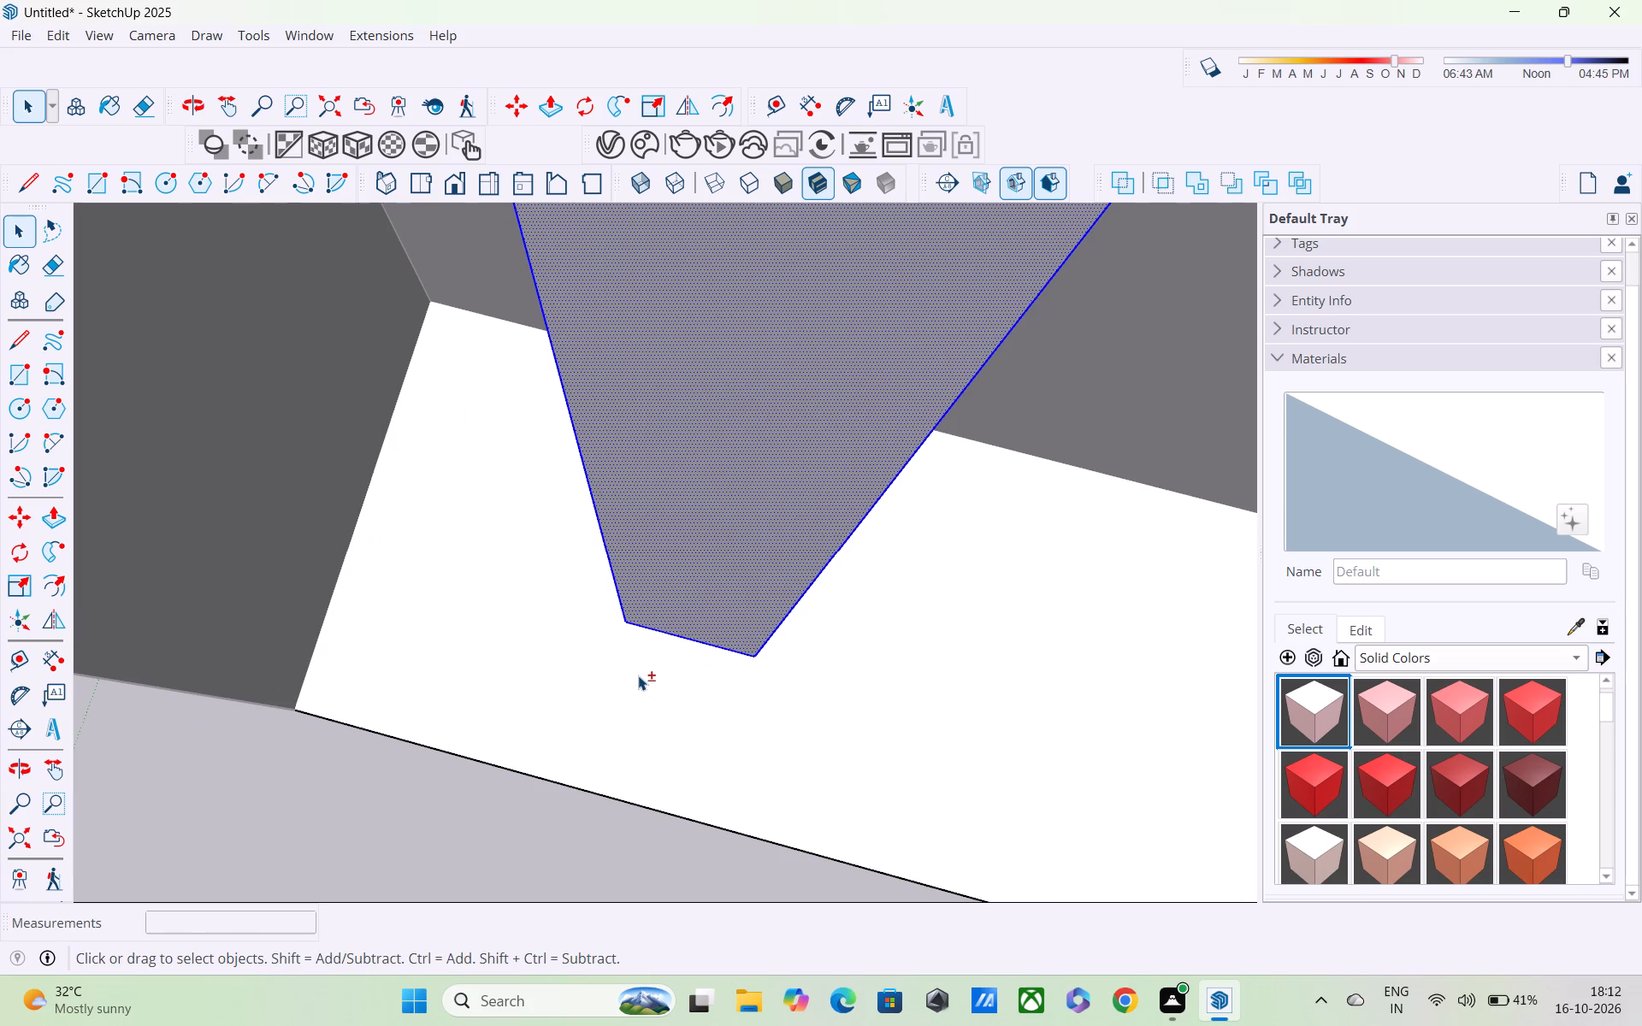
middle_click_drag(662, 589, 925, 454, "shift")
scroll(706, 488, "up", 2)
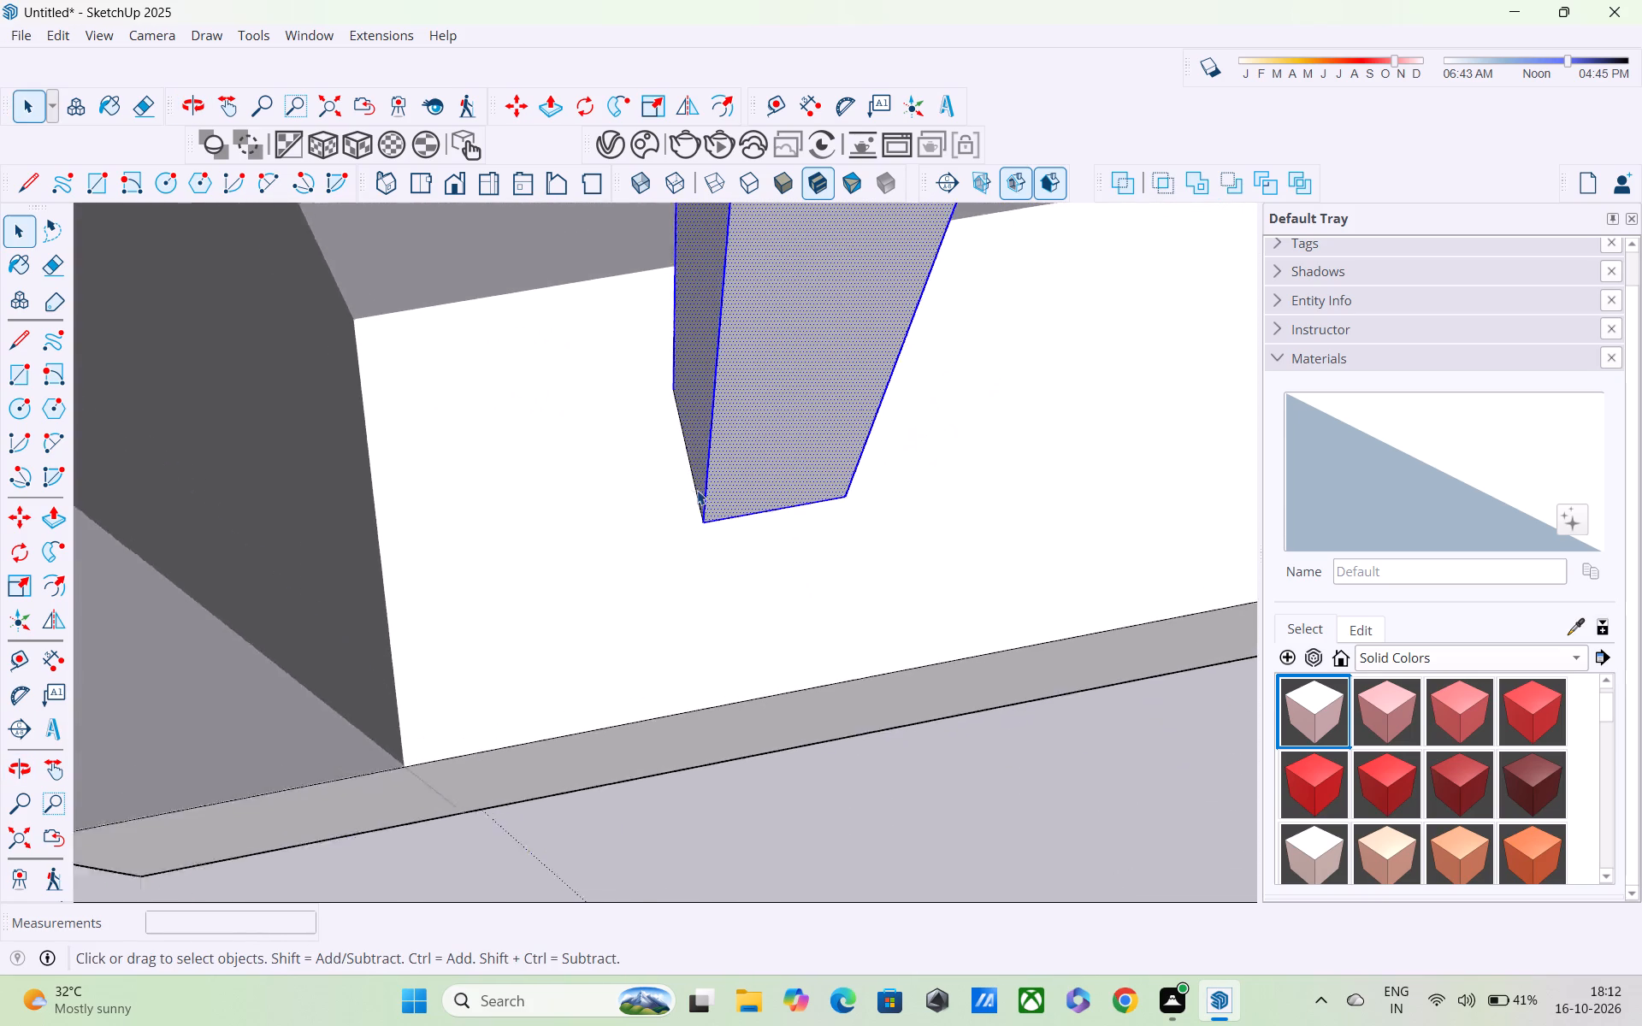
scroll(697, 490, "up", 3)
middle_click_drag(696, 486, 798, 448)
scroll(718, 483, "up", 5)
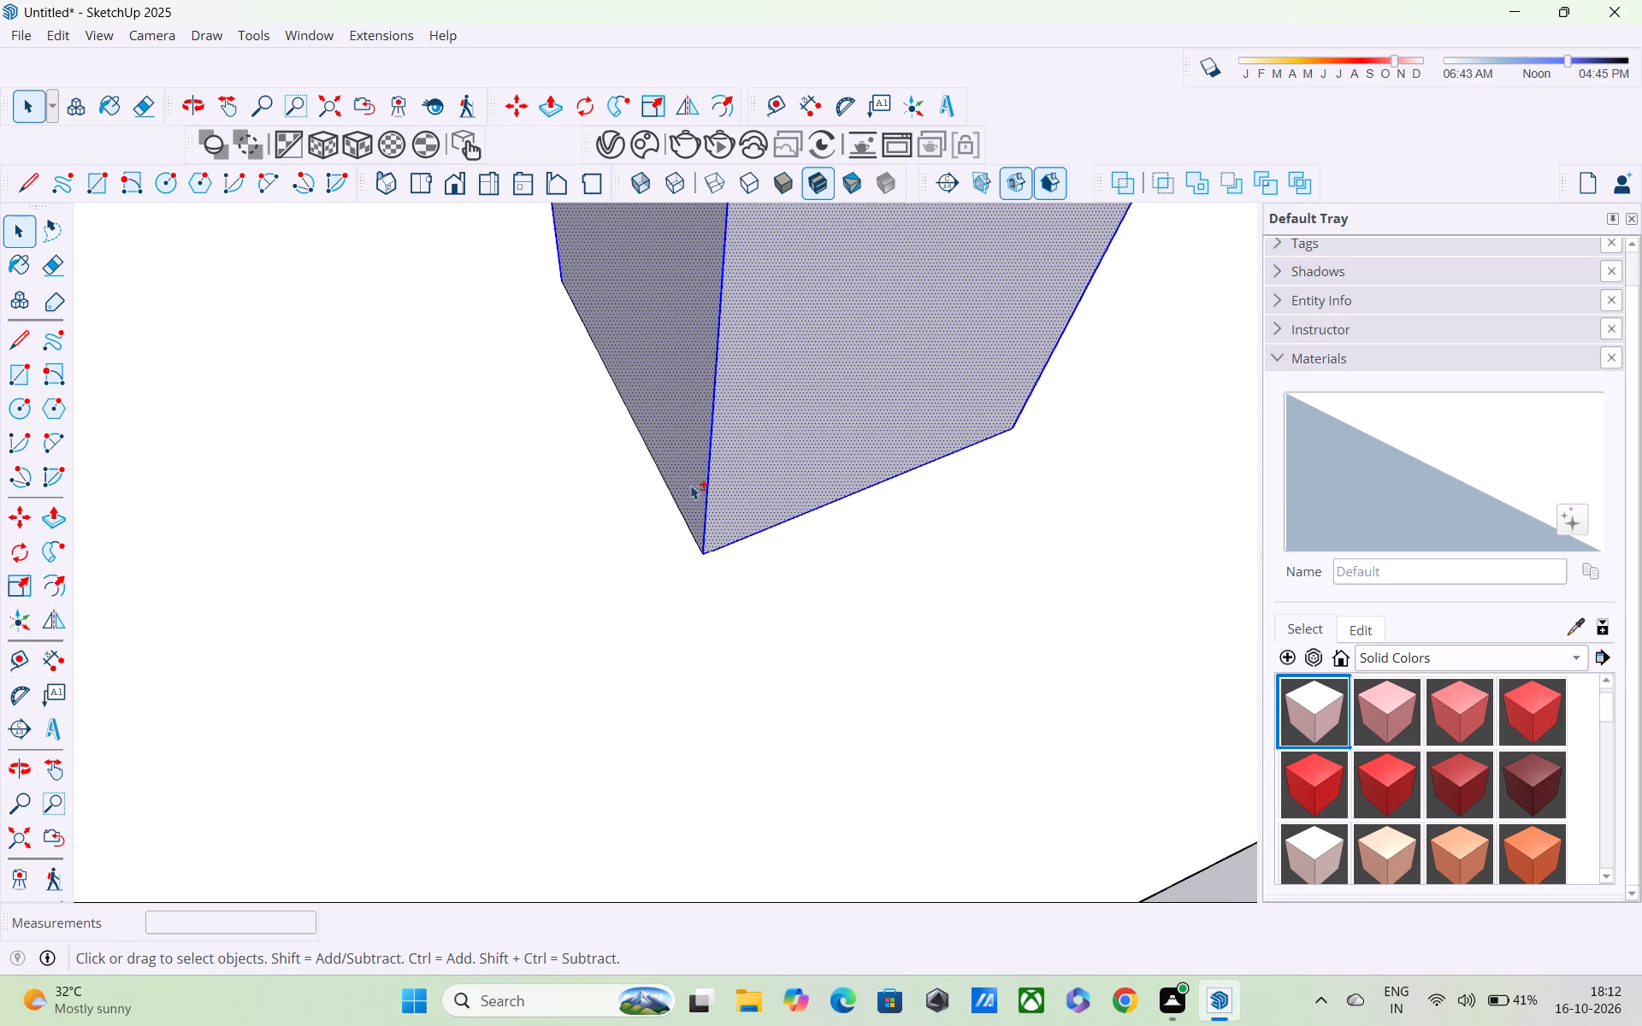
left_click(659, 474, "shift")
scroll(659, 474, "down", 4, "shift")
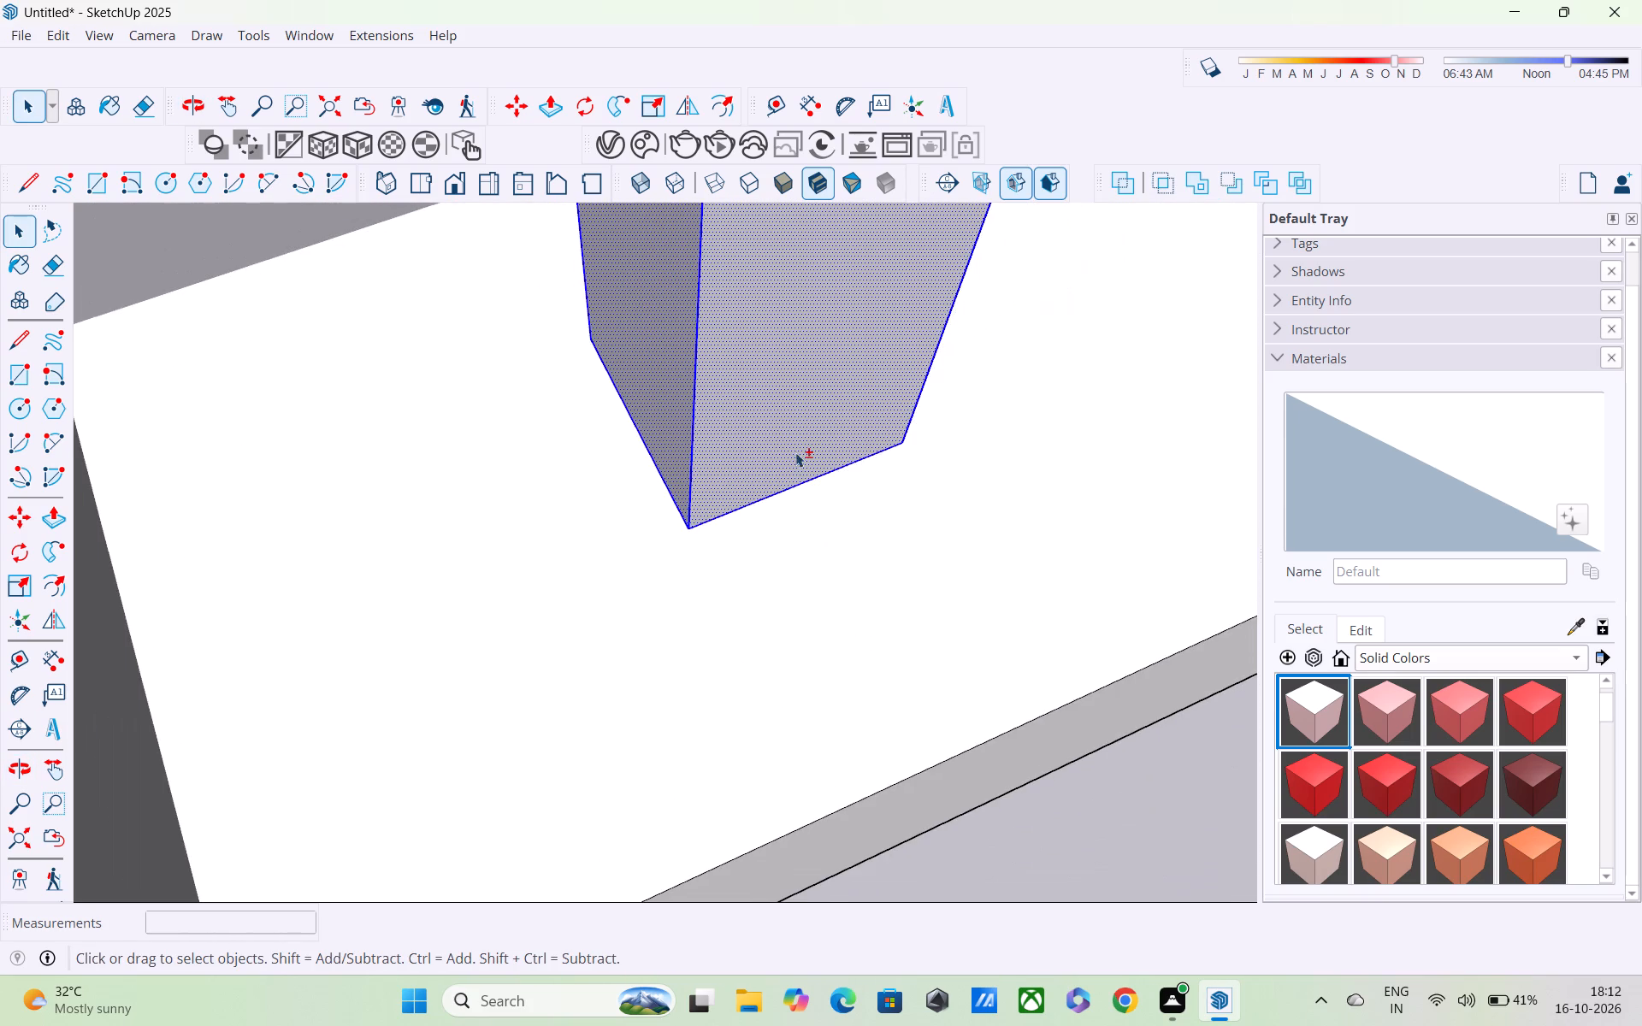
middle_click_drag(876, 436, 467, 546)
middle_click_drag(680, 499, 387, 583)
scroll(688, 442, "up", 6, "shift")
left_click(574, 404, "shift")
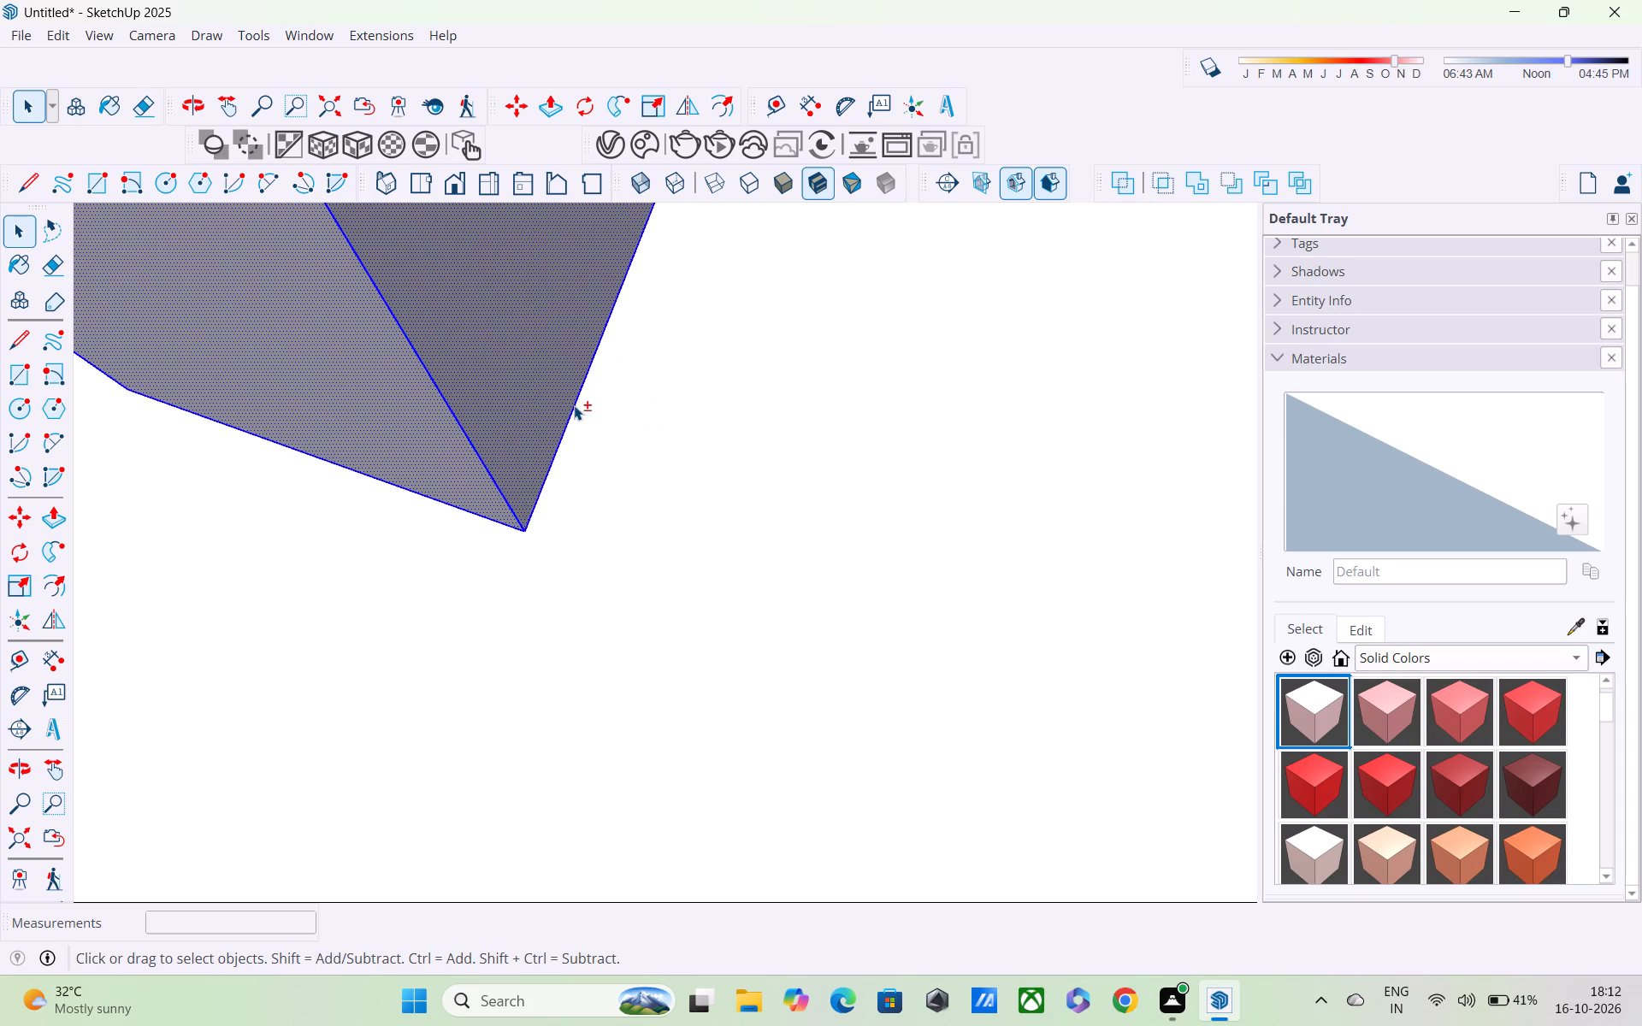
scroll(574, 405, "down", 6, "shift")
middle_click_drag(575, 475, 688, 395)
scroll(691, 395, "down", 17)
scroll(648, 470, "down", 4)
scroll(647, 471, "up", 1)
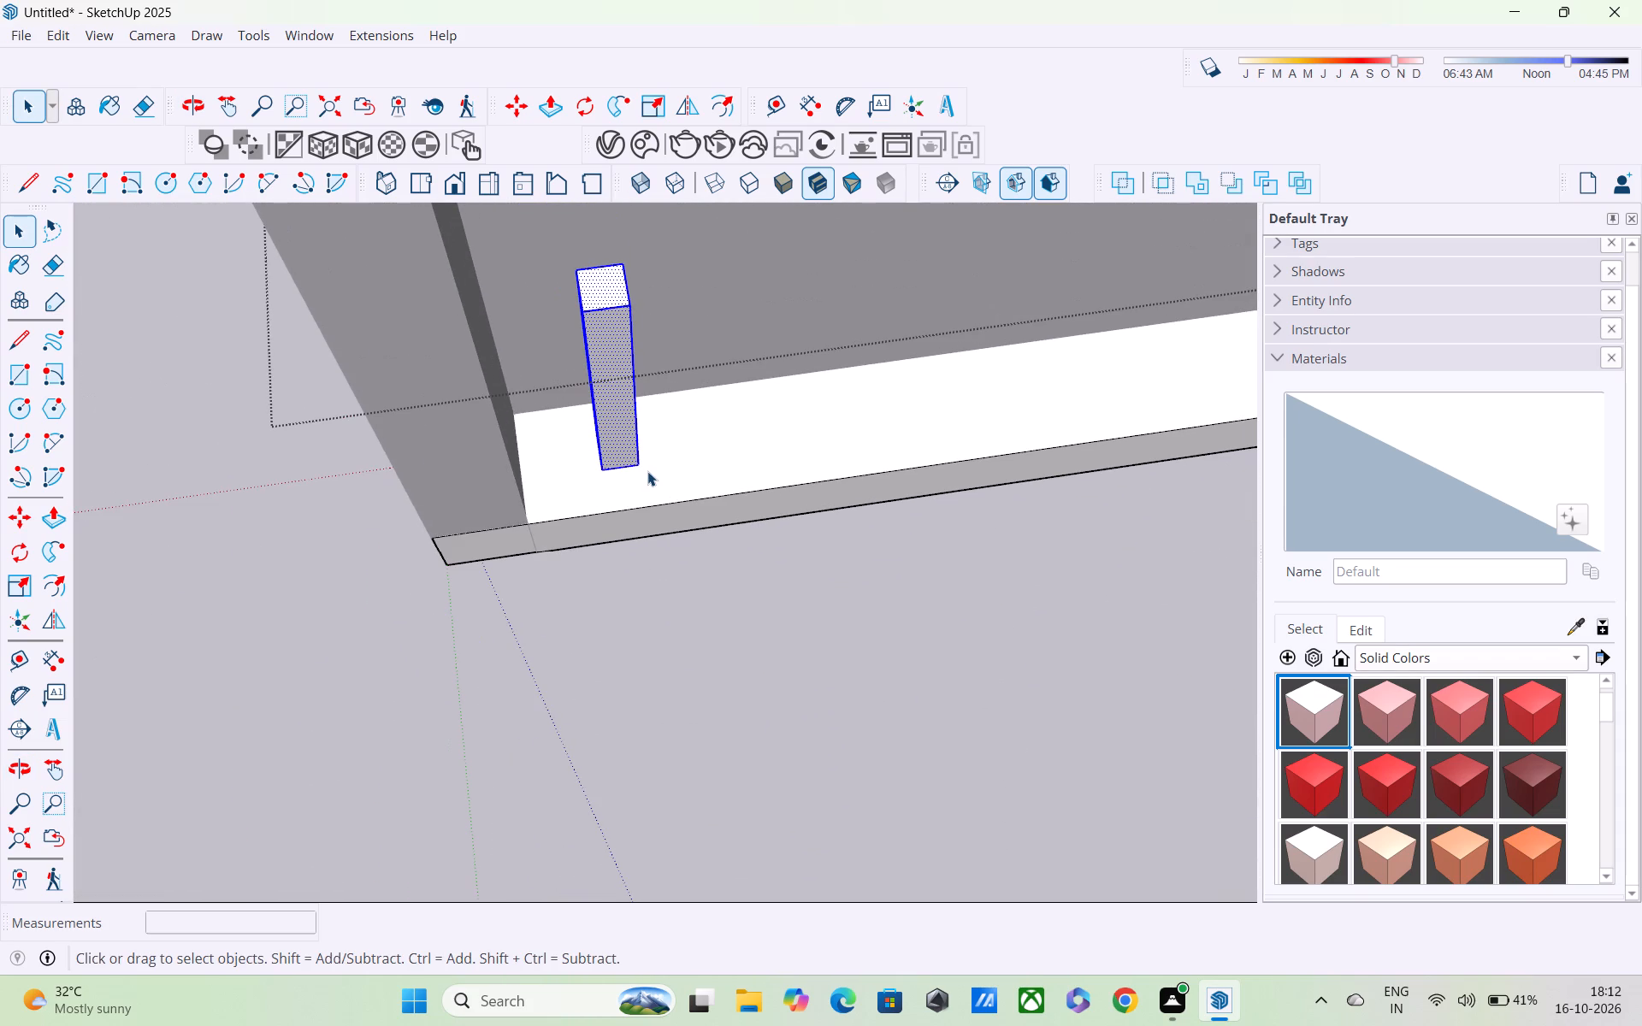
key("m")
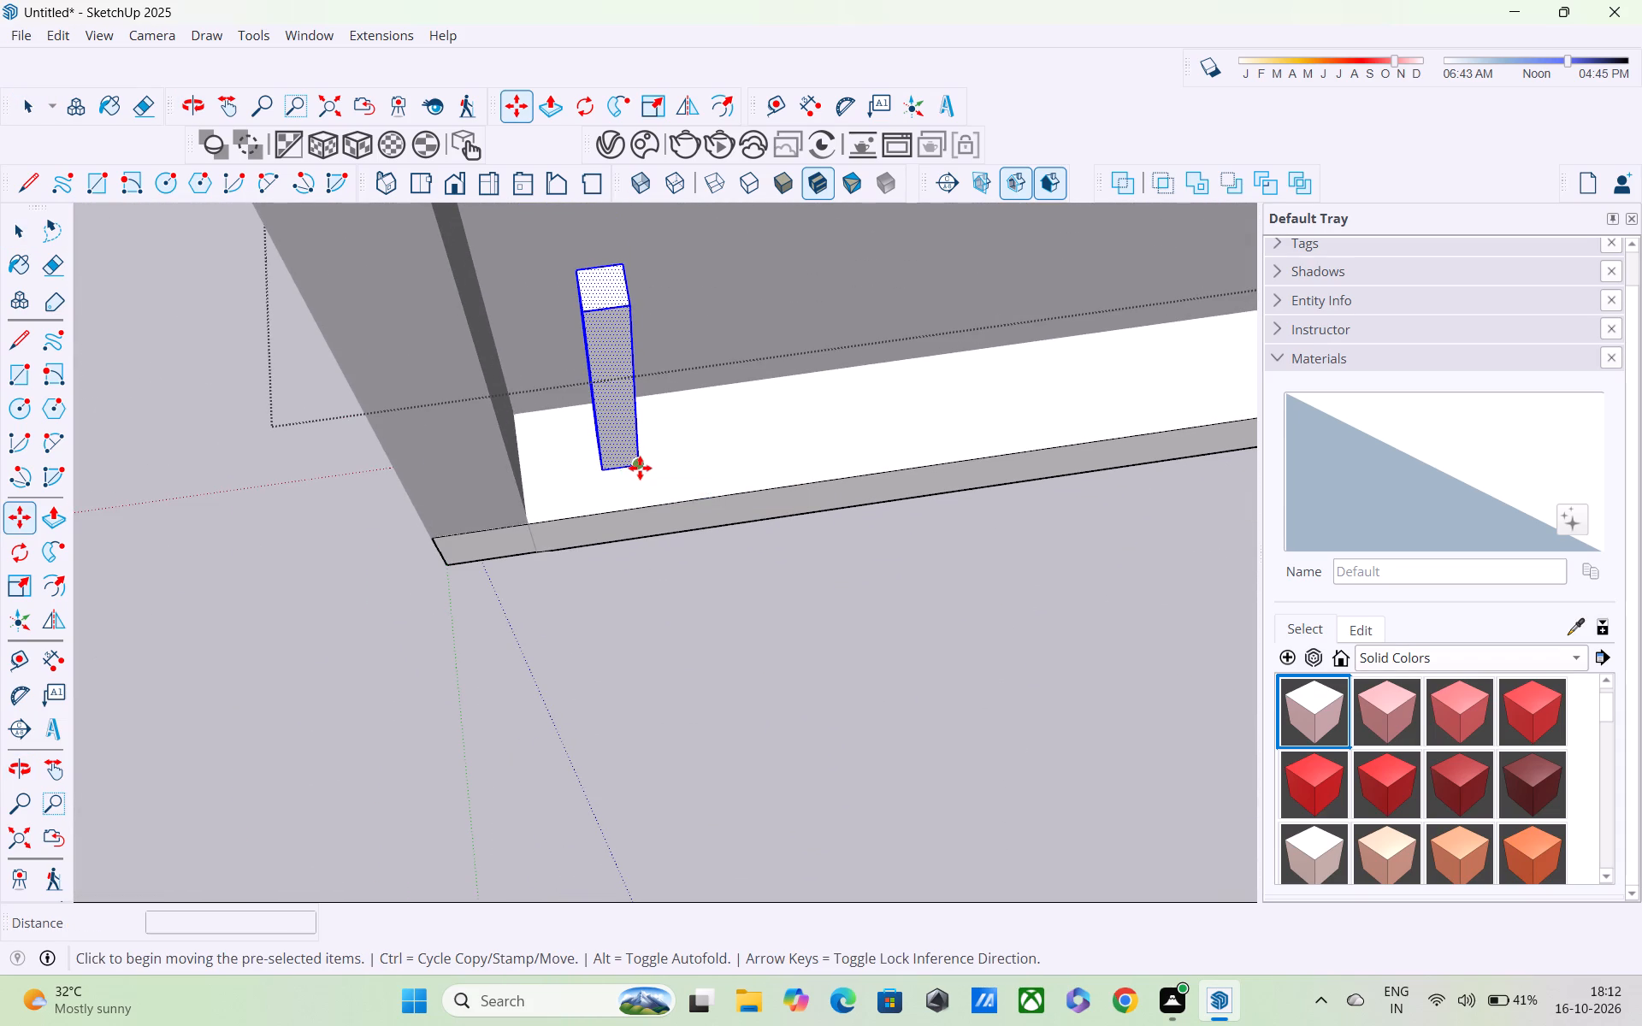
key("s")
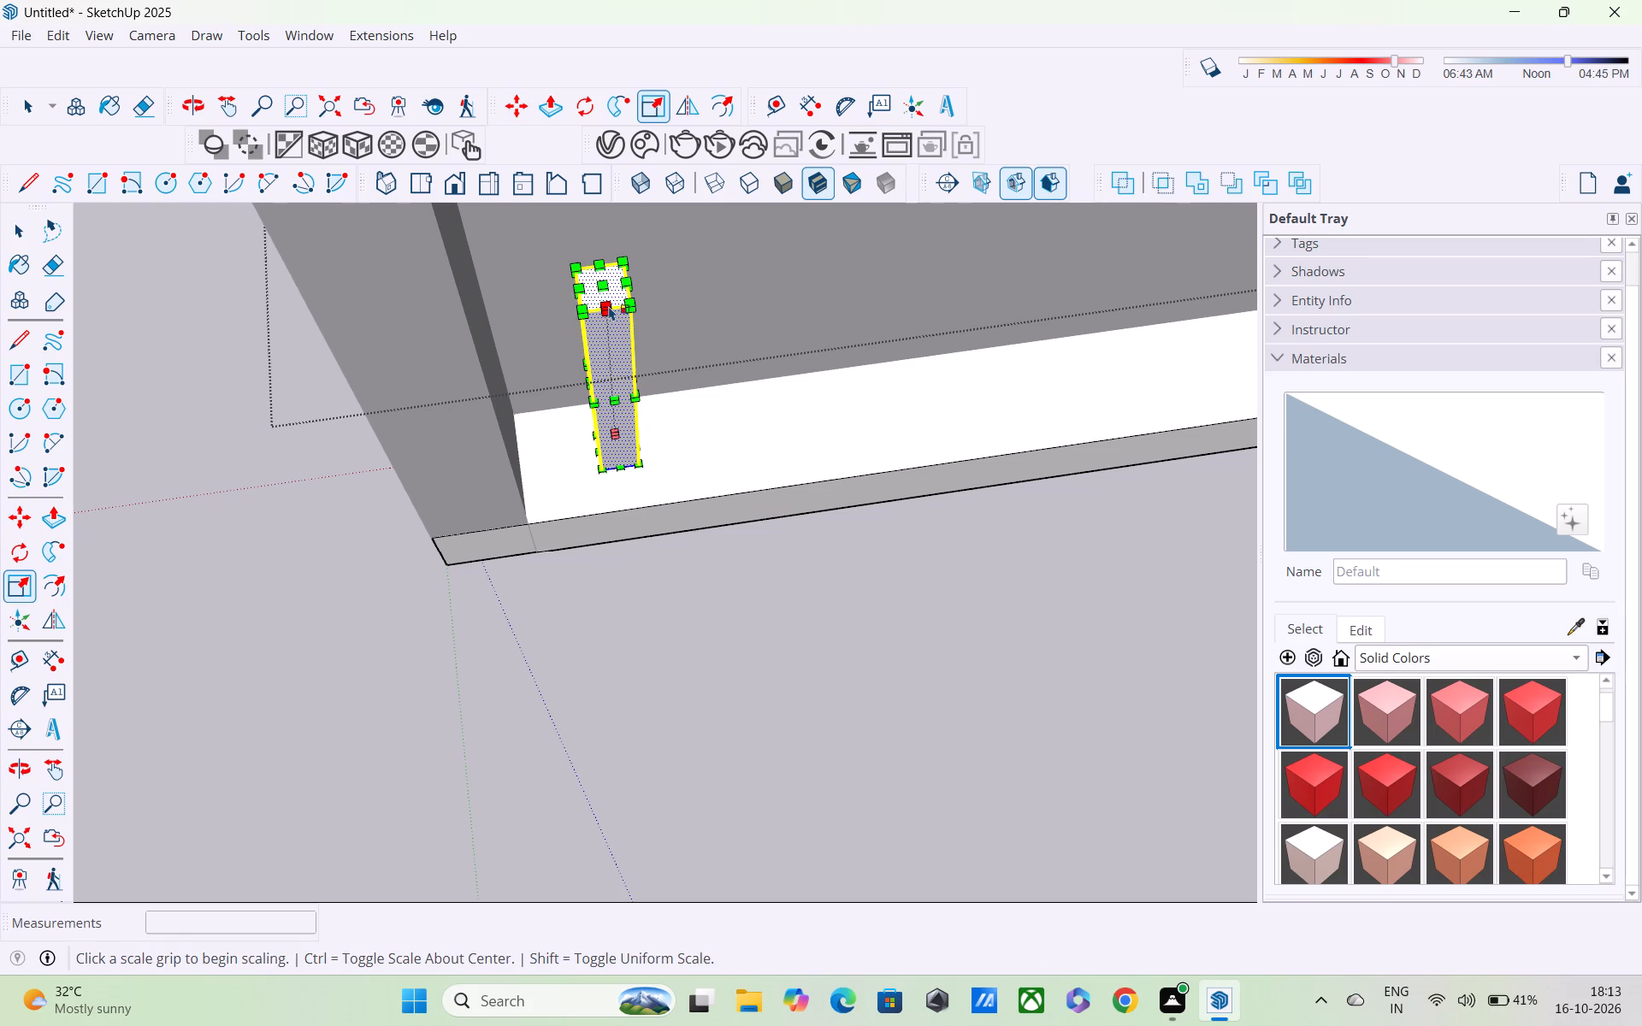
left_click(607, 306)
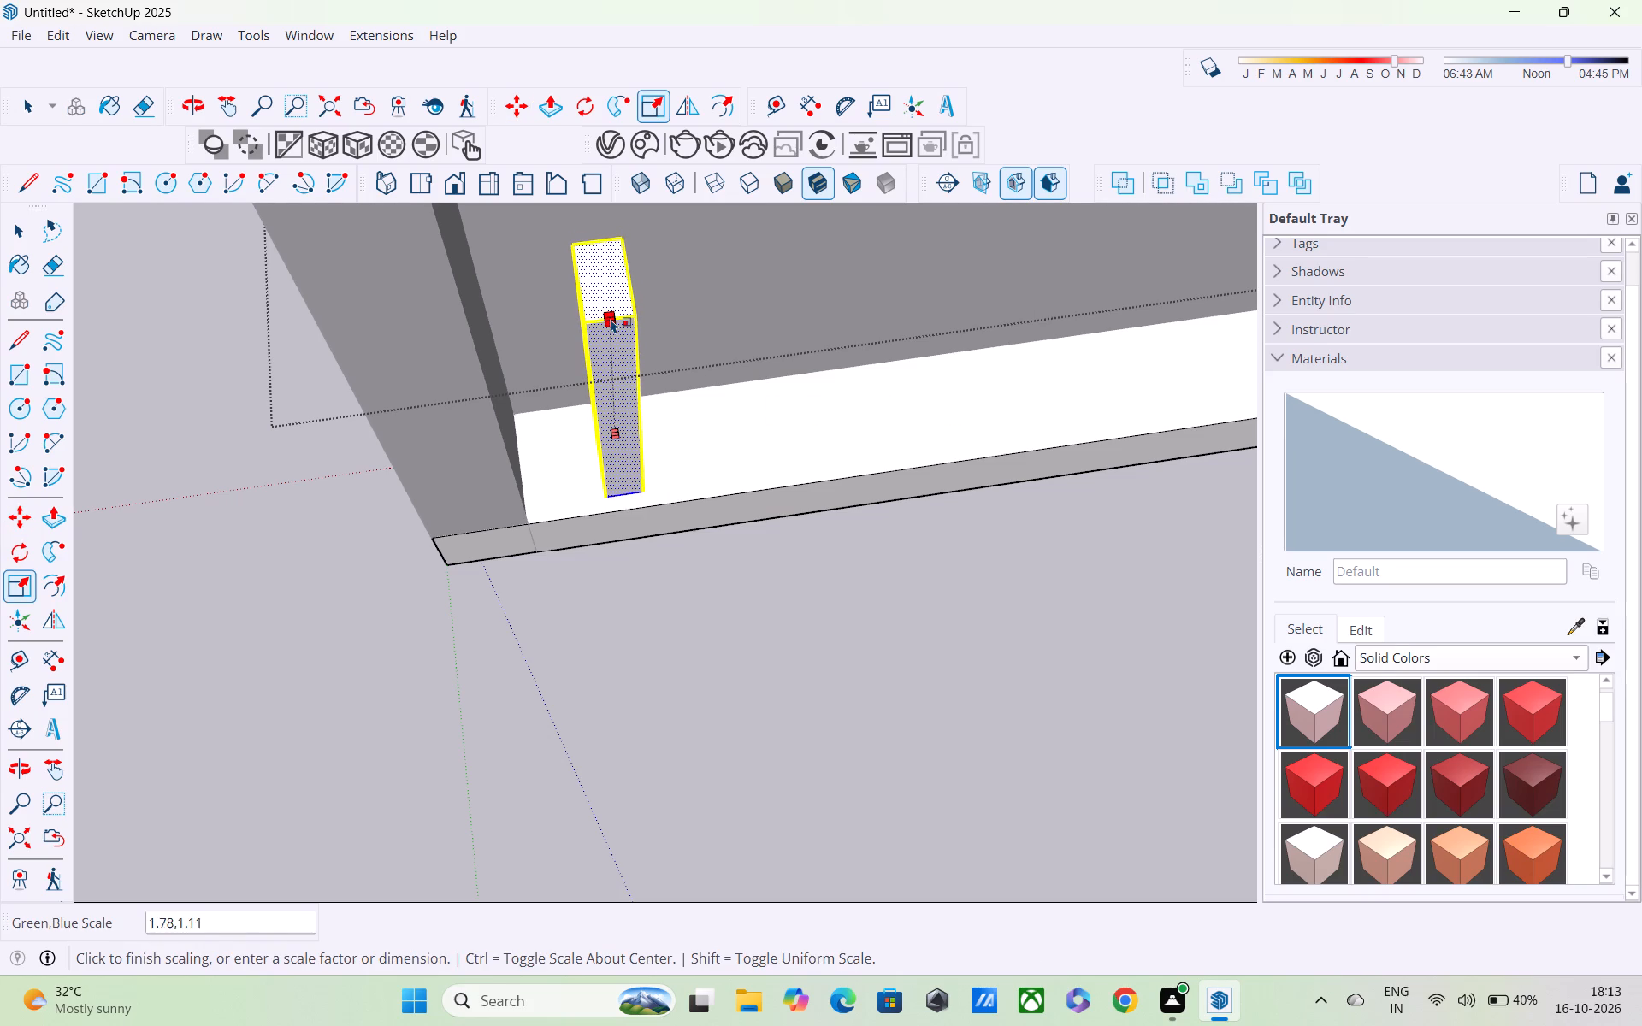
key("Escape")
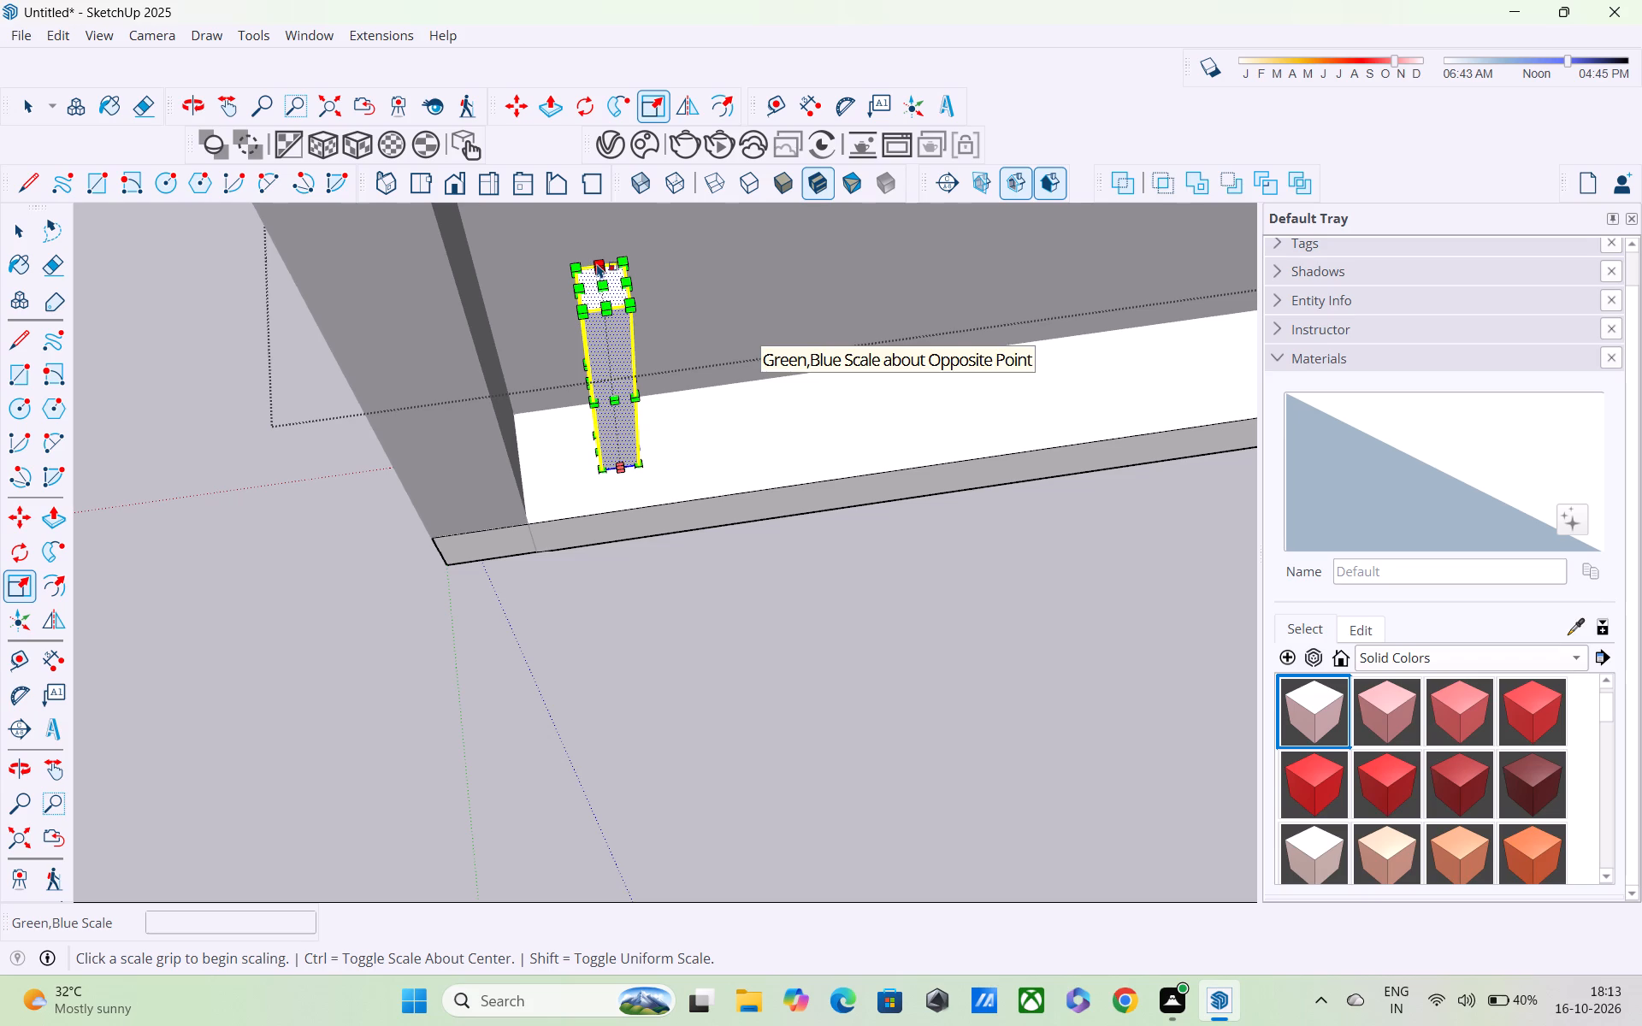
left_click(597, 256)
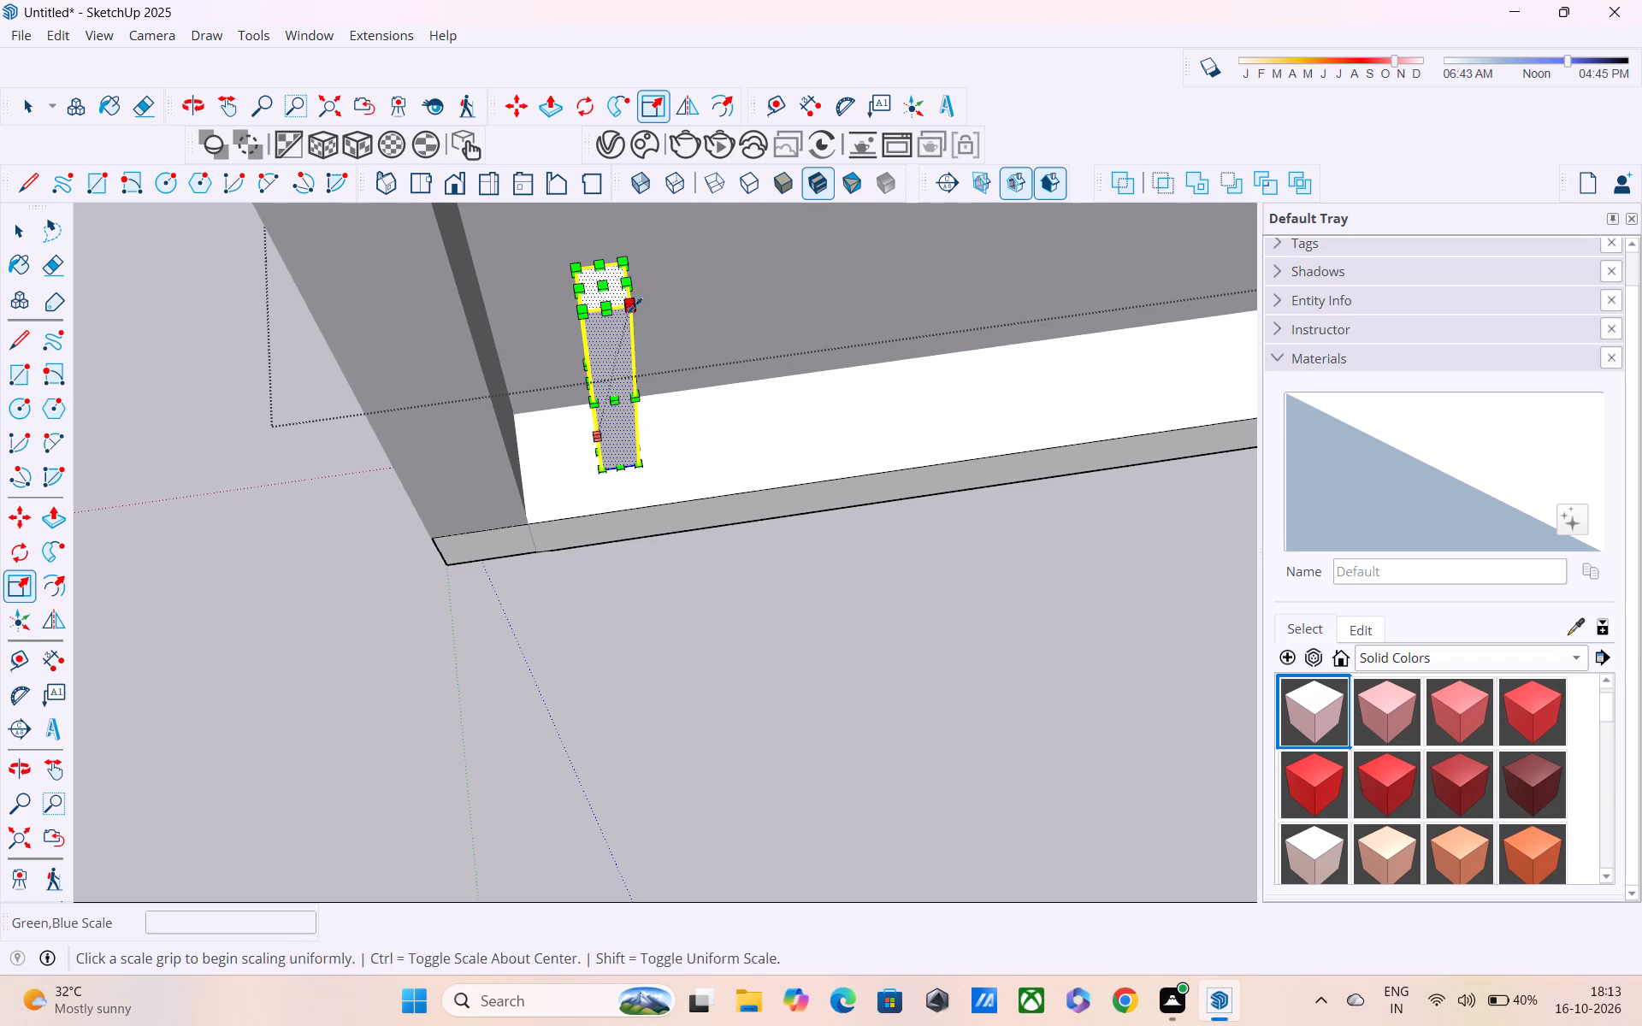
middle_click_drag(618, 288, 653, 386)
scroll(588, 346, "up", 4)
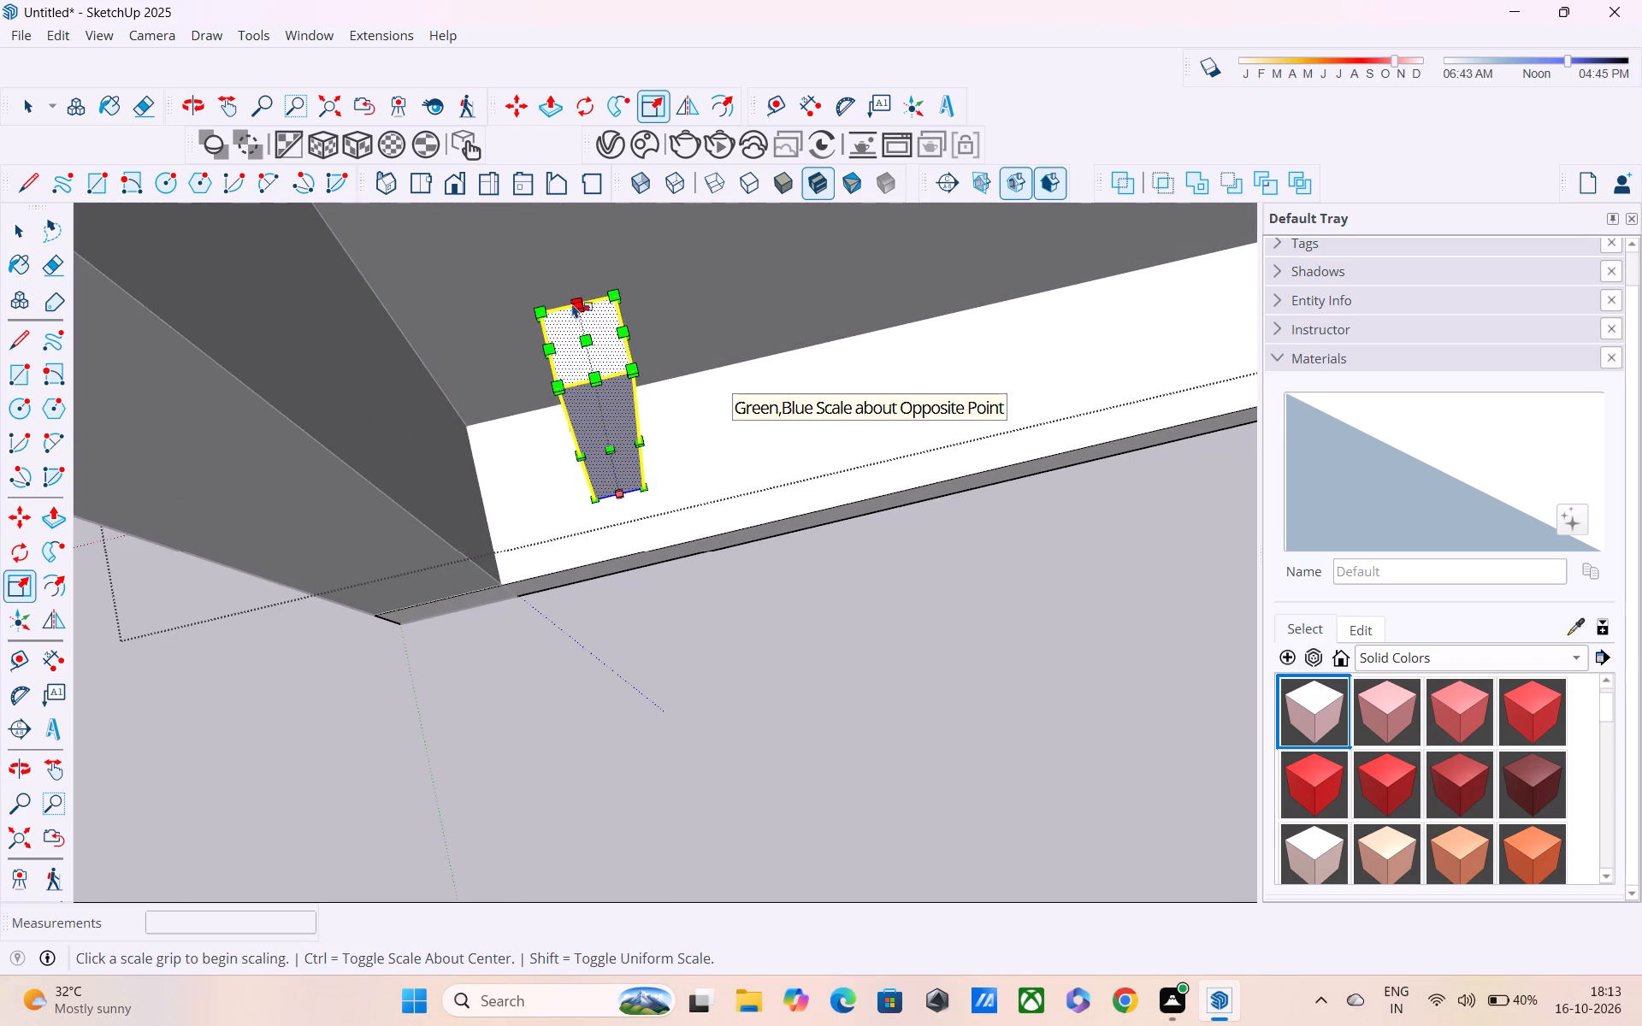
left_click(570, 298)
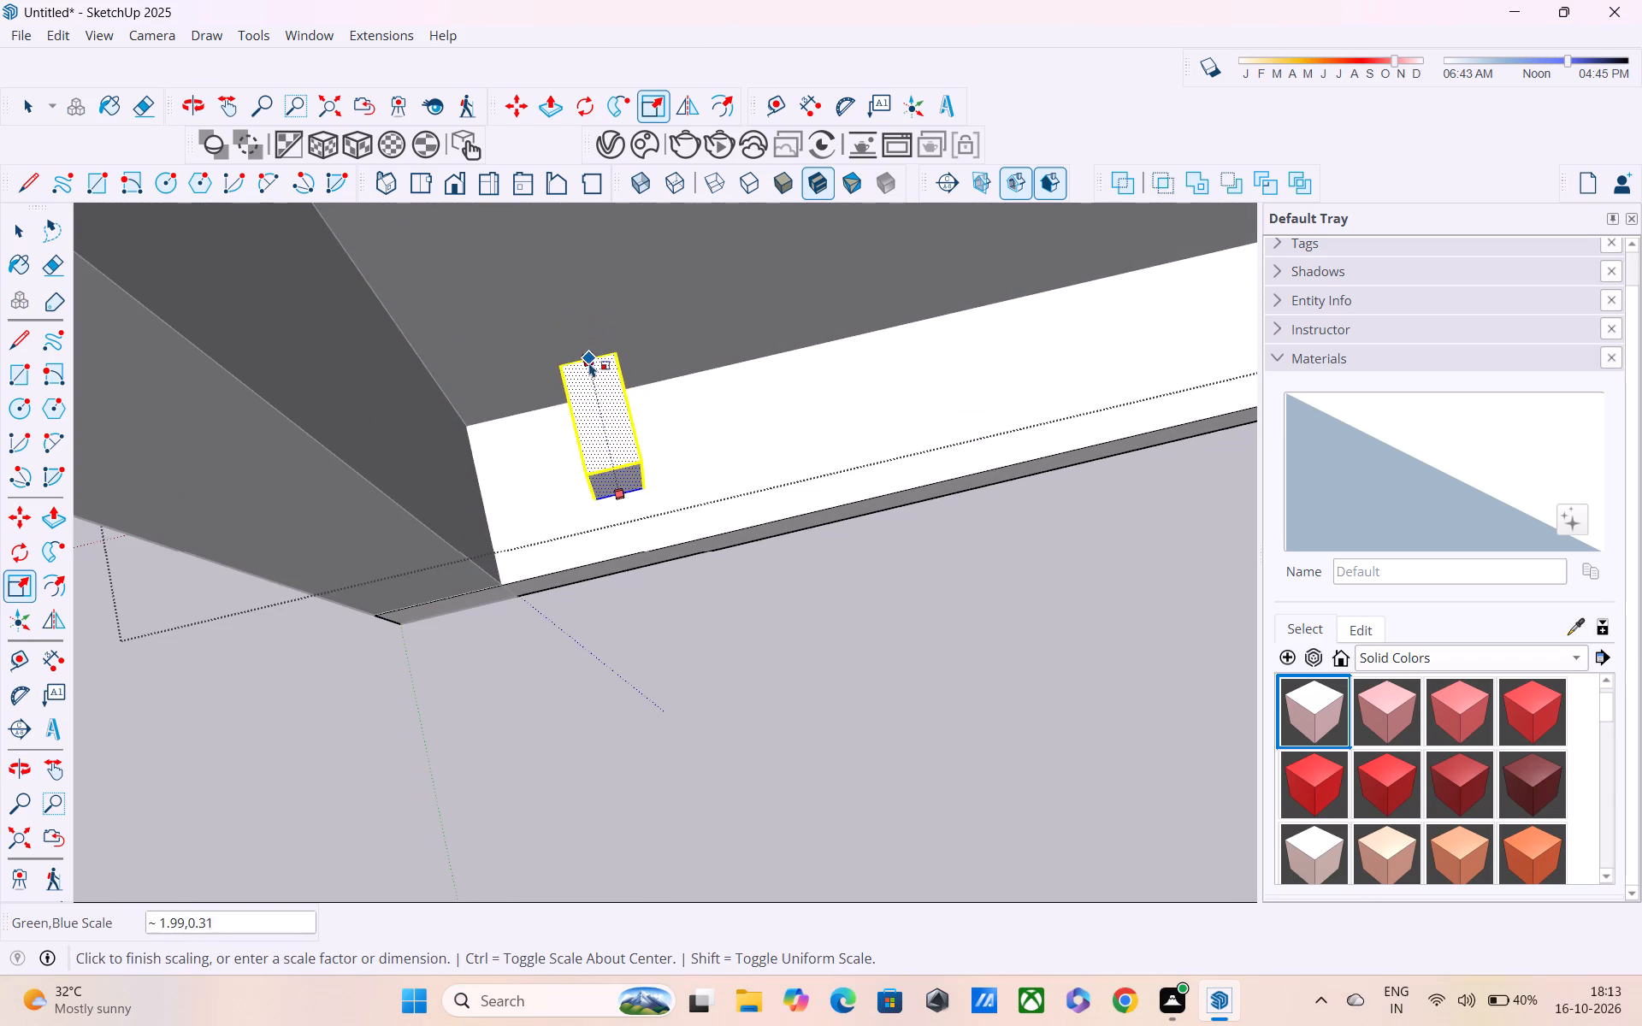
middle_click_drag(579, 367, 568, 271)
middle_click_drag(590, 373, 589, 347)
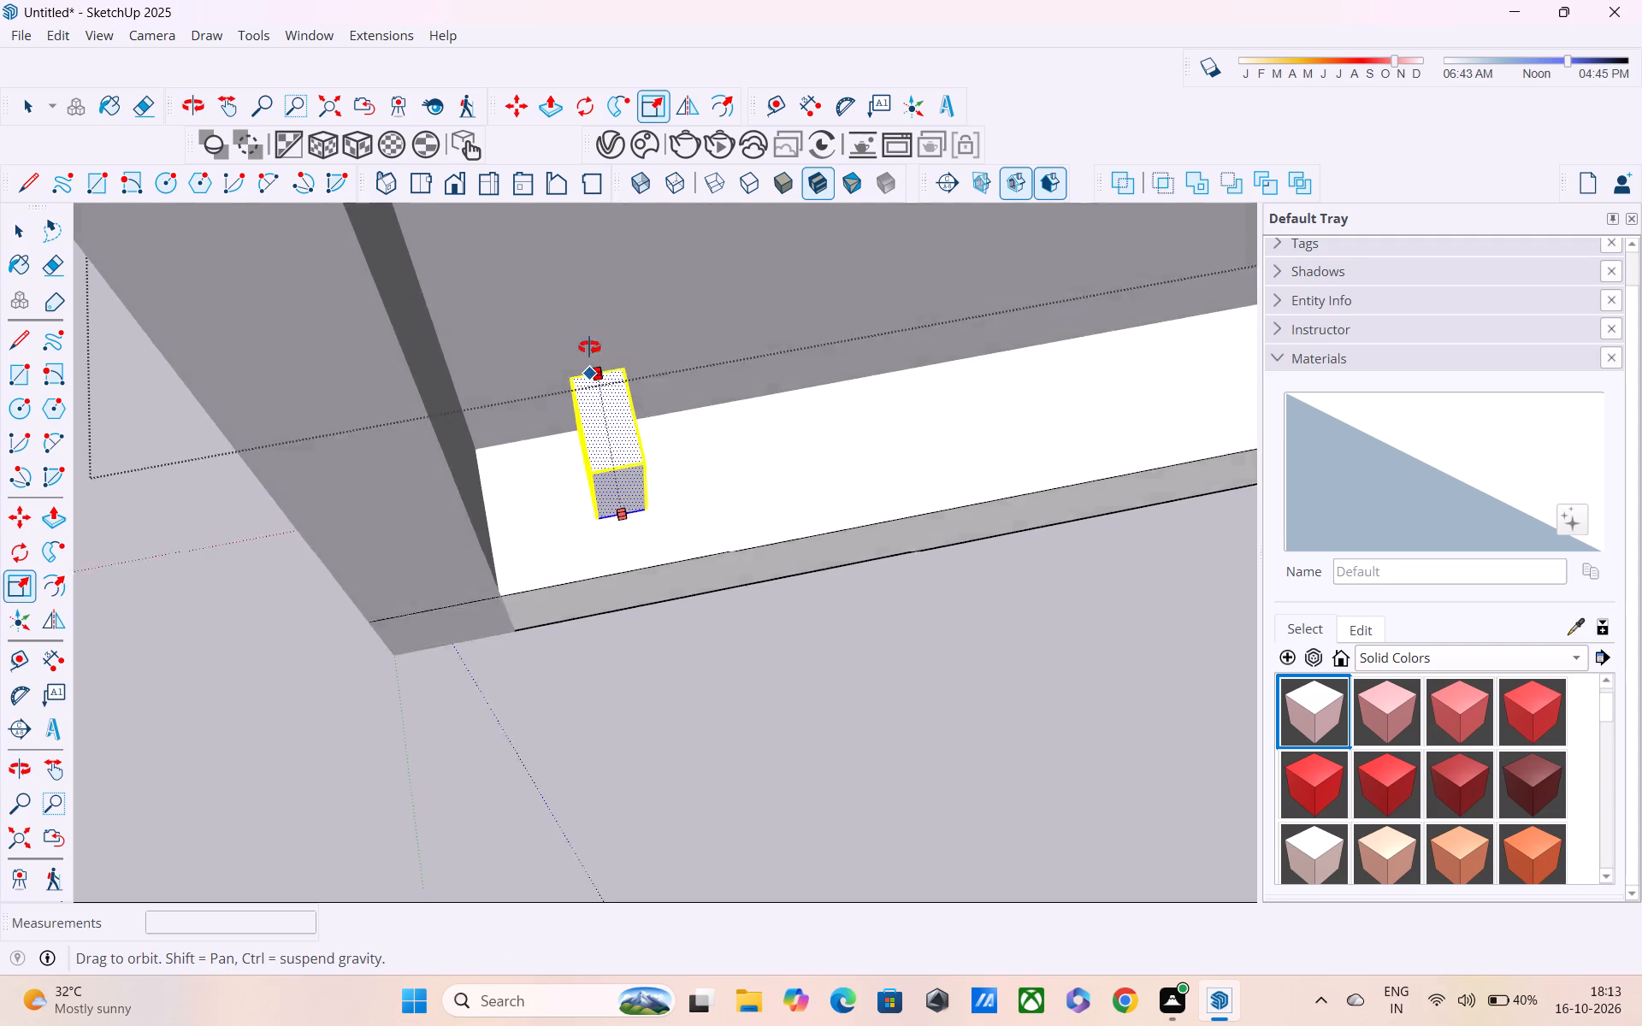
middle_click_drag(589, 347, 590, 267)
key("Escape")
Scale the selected post along the green axis from its front face to reduce its depth.
middle_click_drag(619, 342, 422, 430)
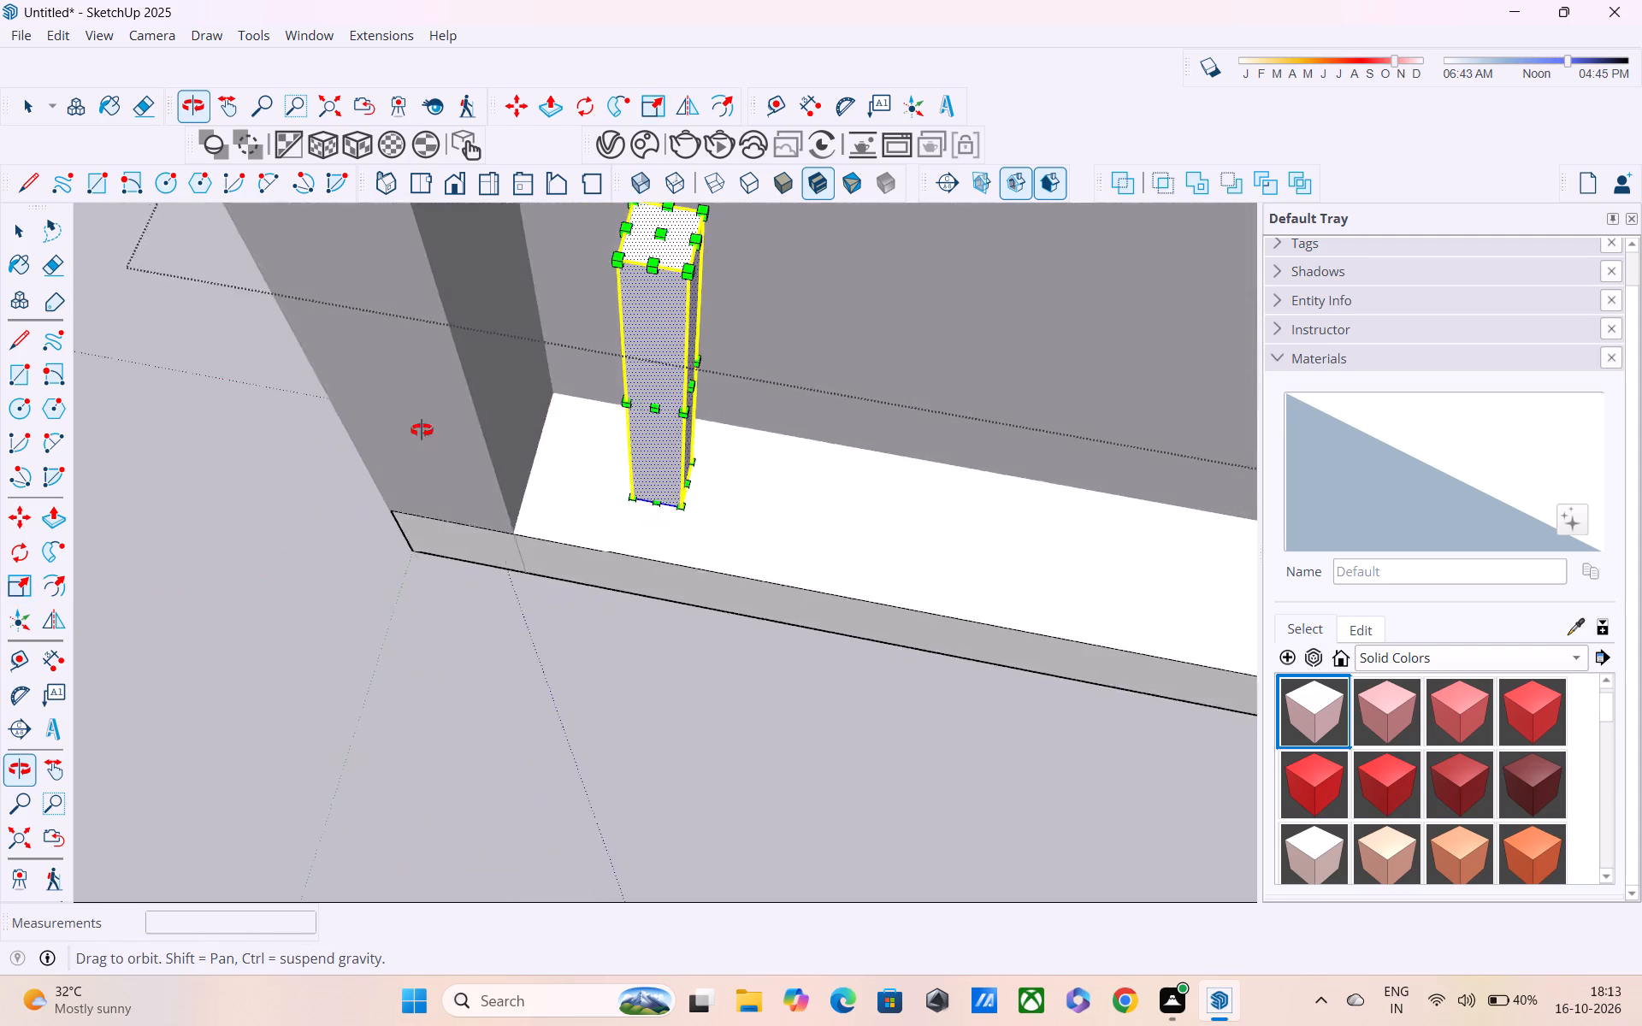
middle_click_drag(422, 430, 410, 418)
scroll(714, 415, "up", 4)
left_click(631, 404)
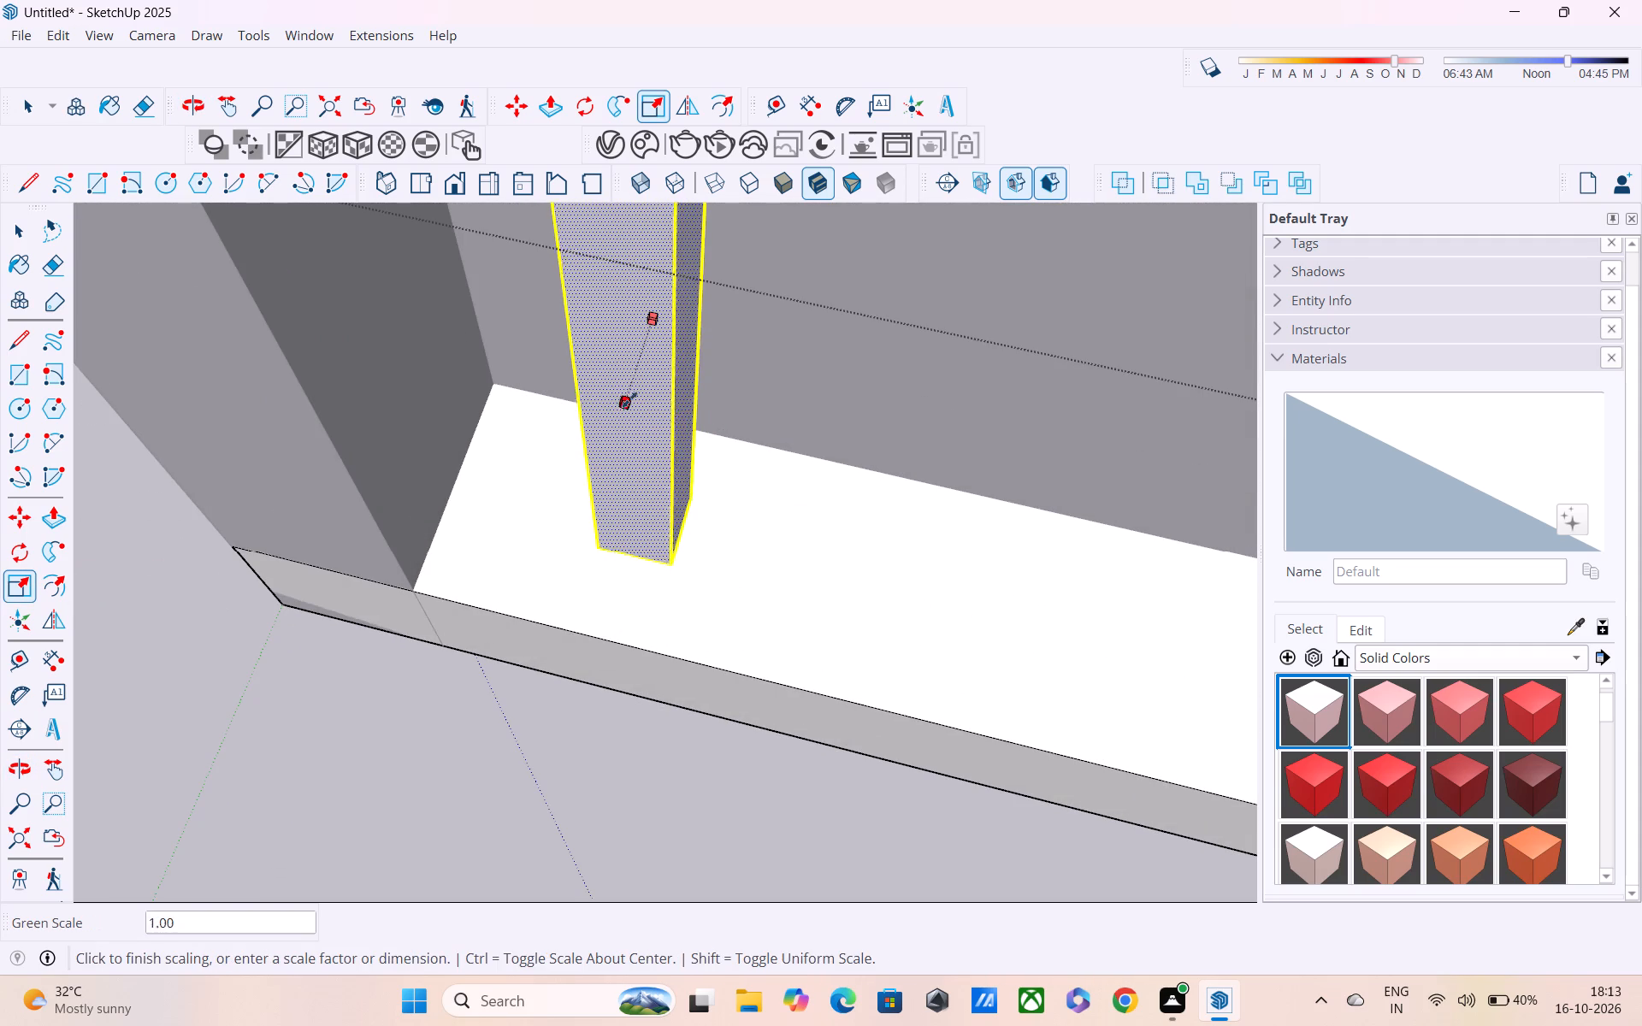
left_click(637, 373)
middle_click_drag(693, 383, 541, 386)
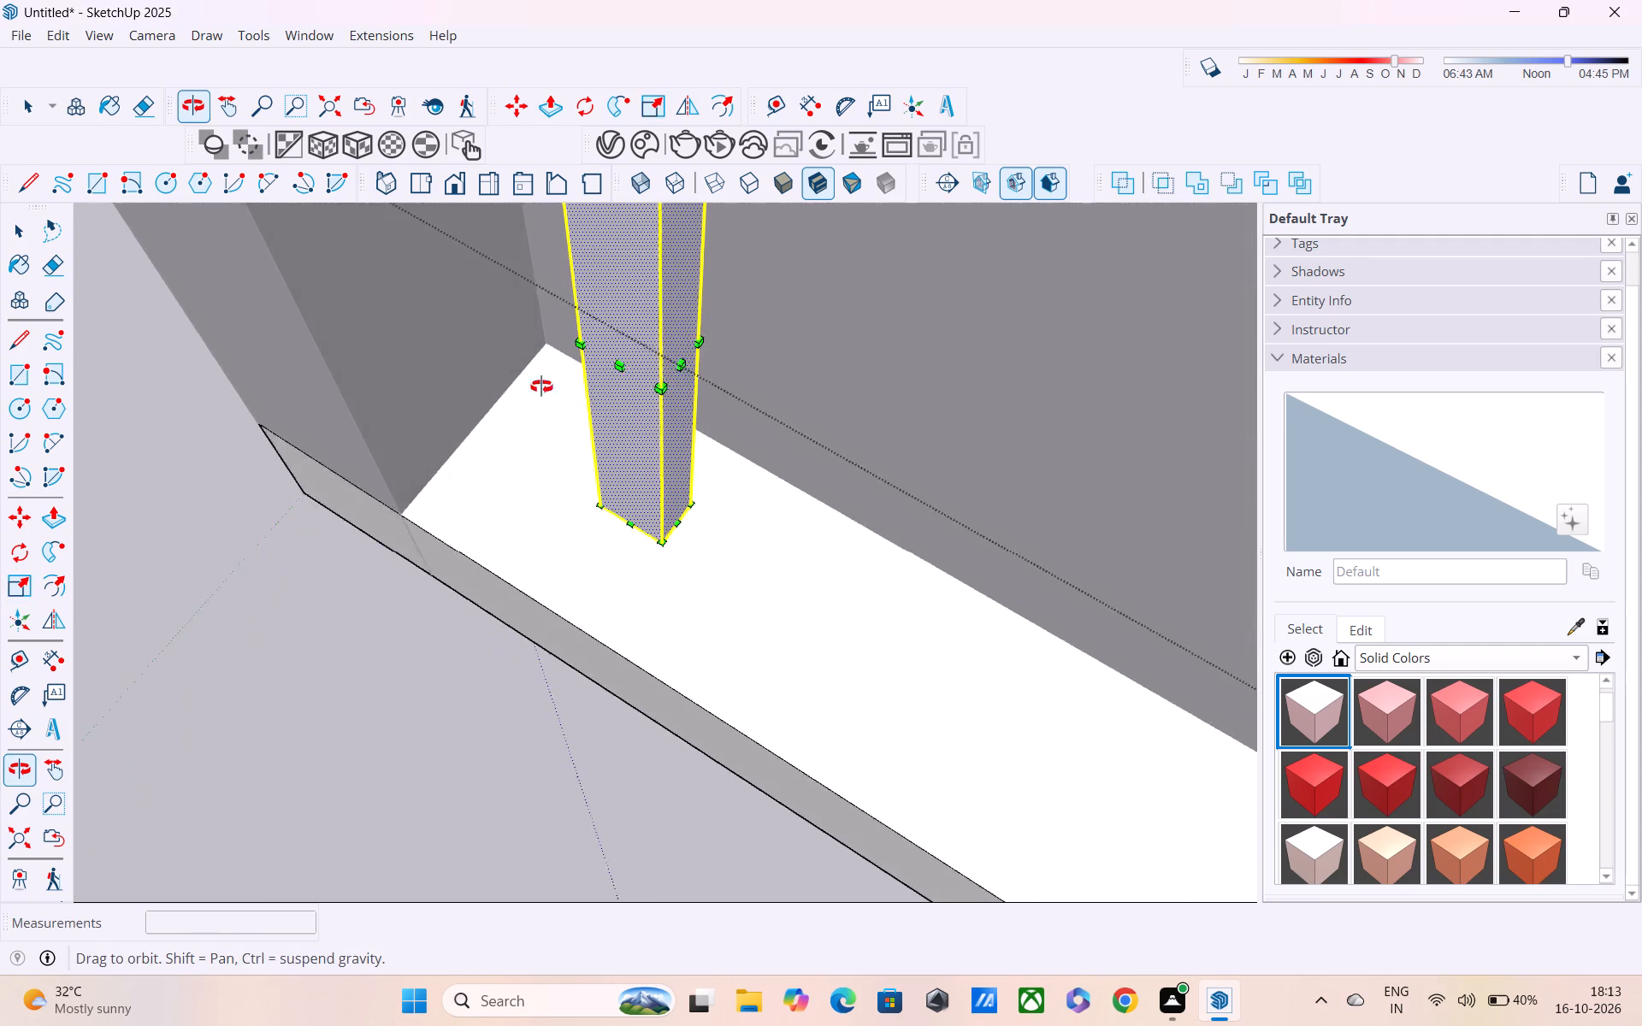
Scale the selected post along the red axis to reduce its width.
middle_click_drag(541, 386, 540, 386)
scroll(728, 379, "up", 4)
left_click(657, 354)
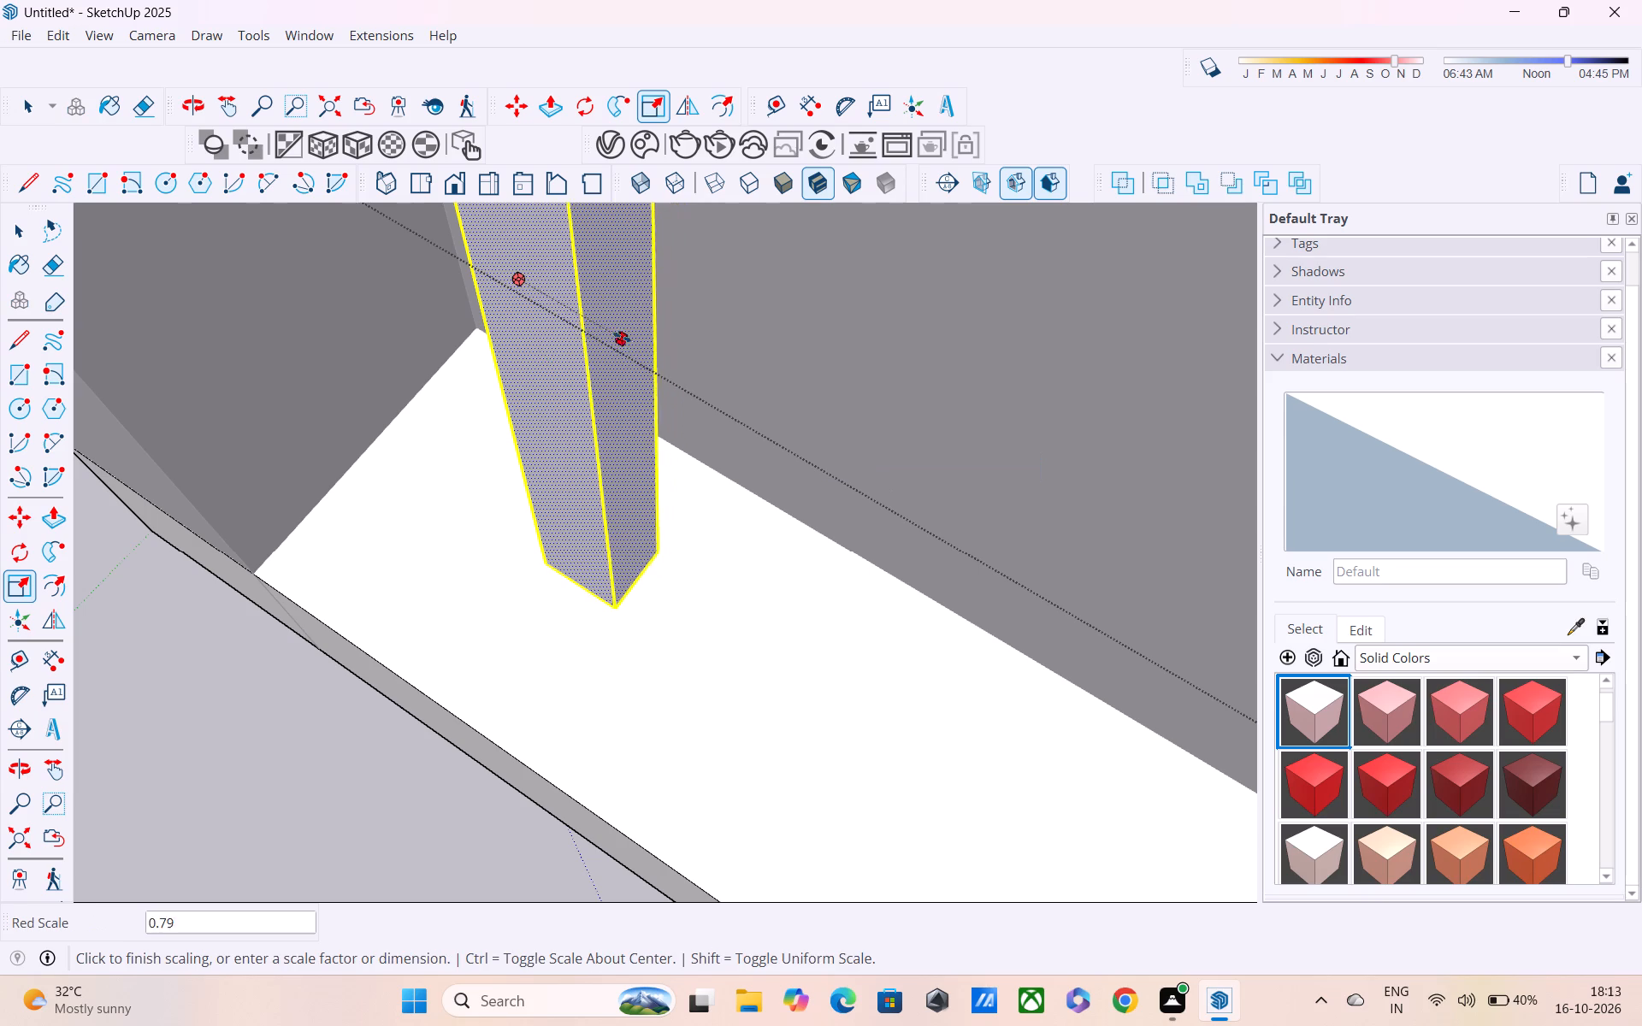
left_click(594, 327)
scroll(594, 327, "down", 2)
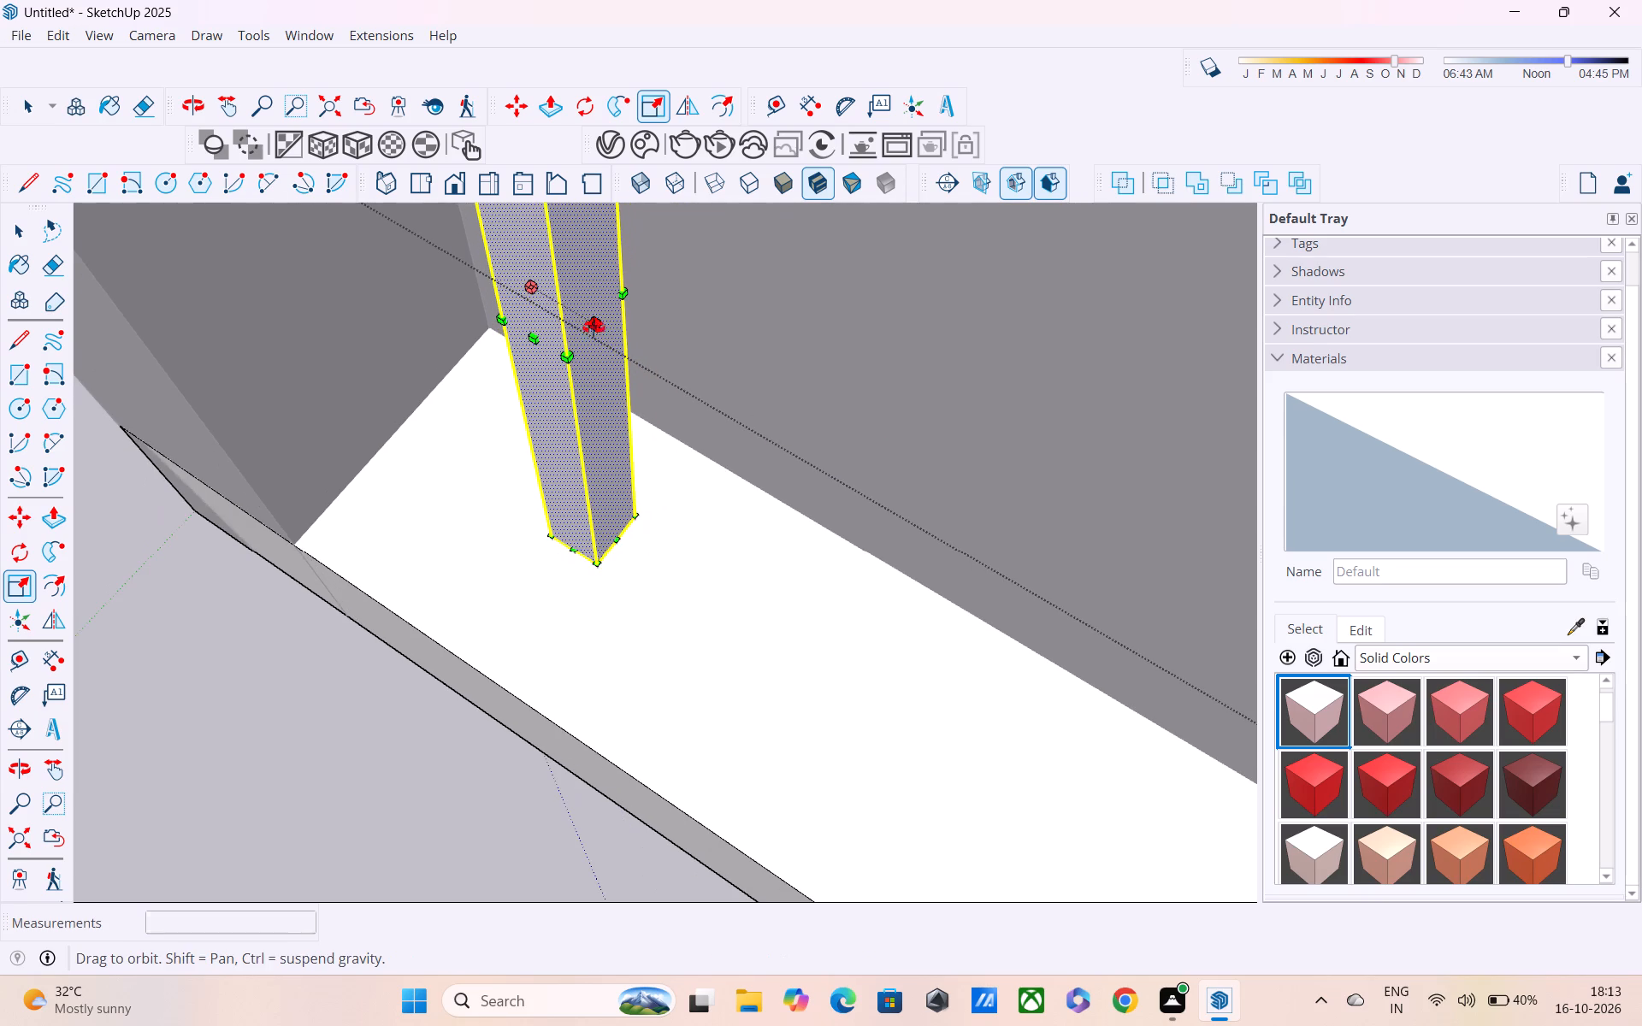
Scale the post along the green axis by a factor of about 0.90 to reduce its depth.
scroll(556, 483, "up", 4)
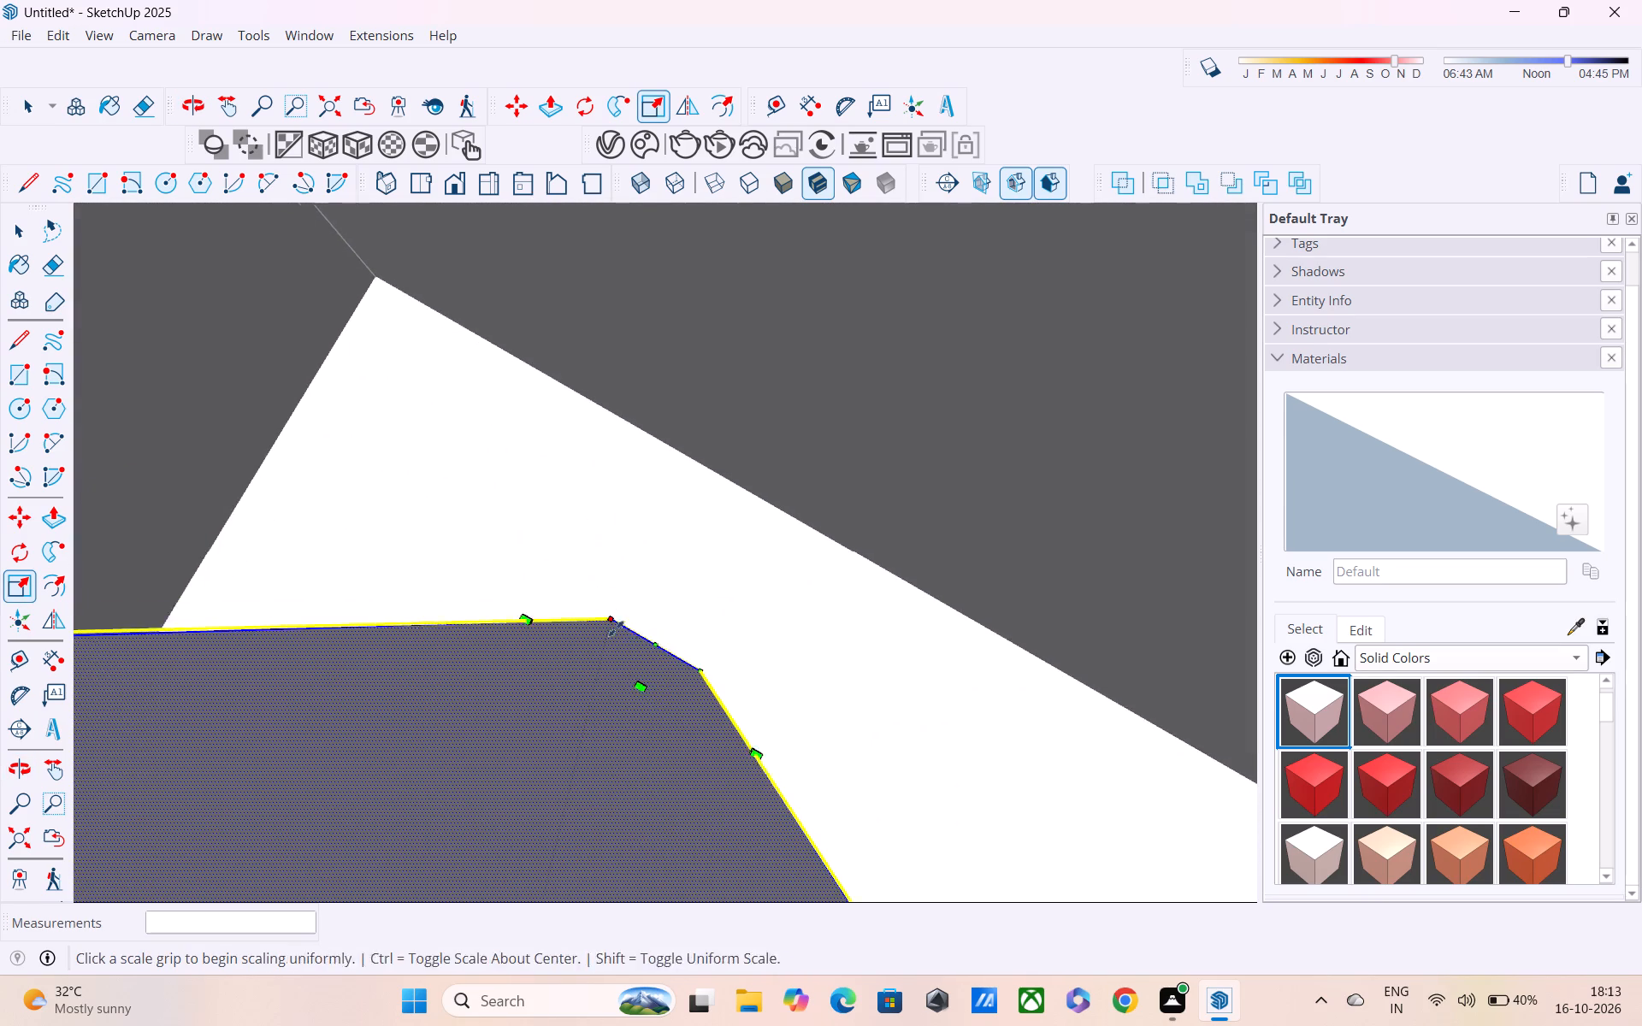
left_click(648, 711)
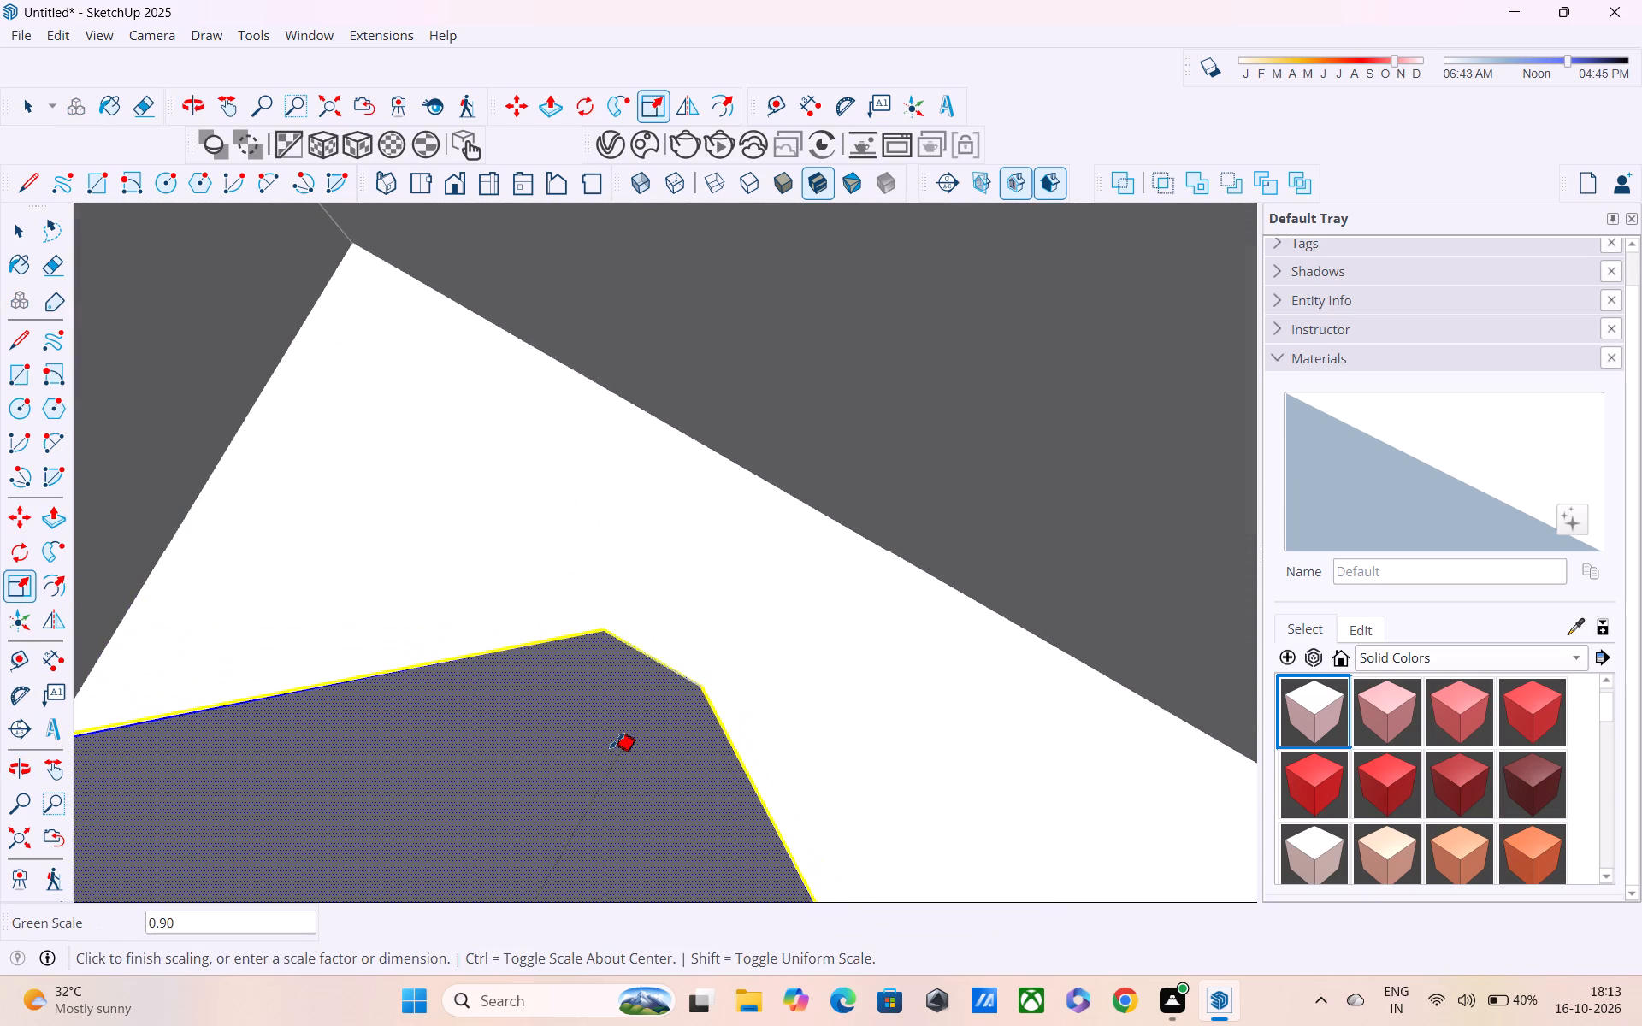
left_click(617, 740)
scroll(617, 740, "down", 7)
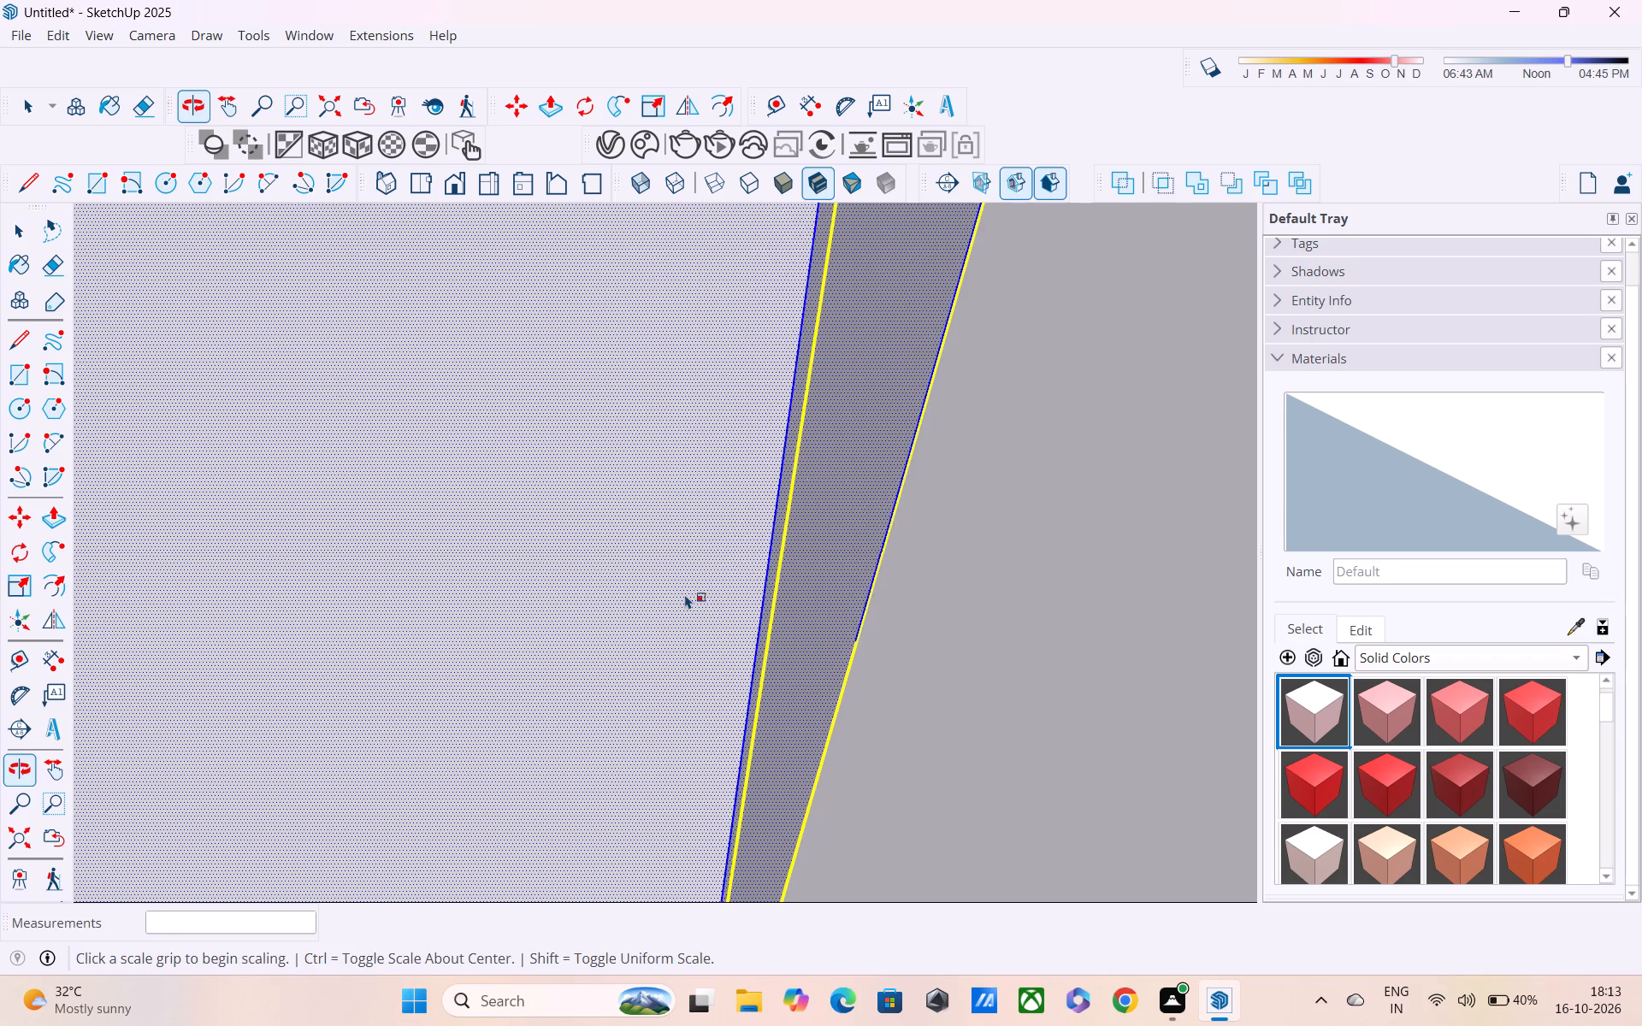
Copy the slimmed post about 8' along the red axis to the opposite end of the bay.
scroll(697, 598, "up", 1)
scroll(701, 600, "down", 20)
scroll(701, 600, "down", 7)
scroll(761, 639, "down", 1)
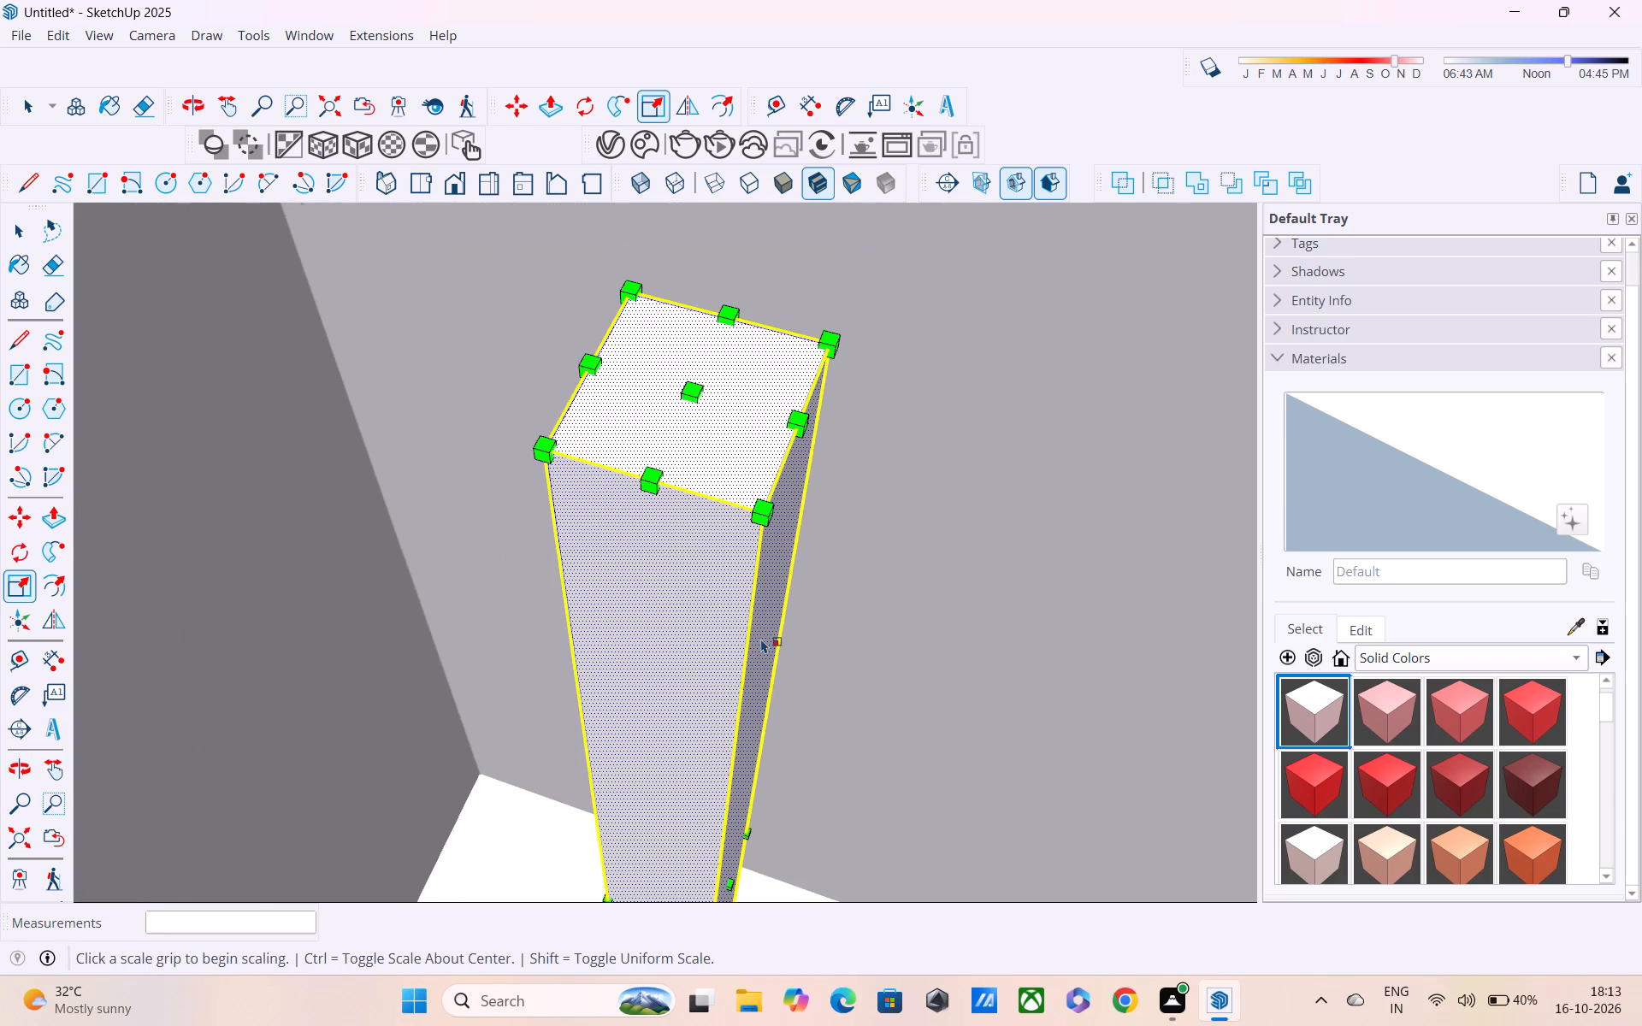
scroll(761, 639, "down", 9)
scroll(765, 475, "down", 10)
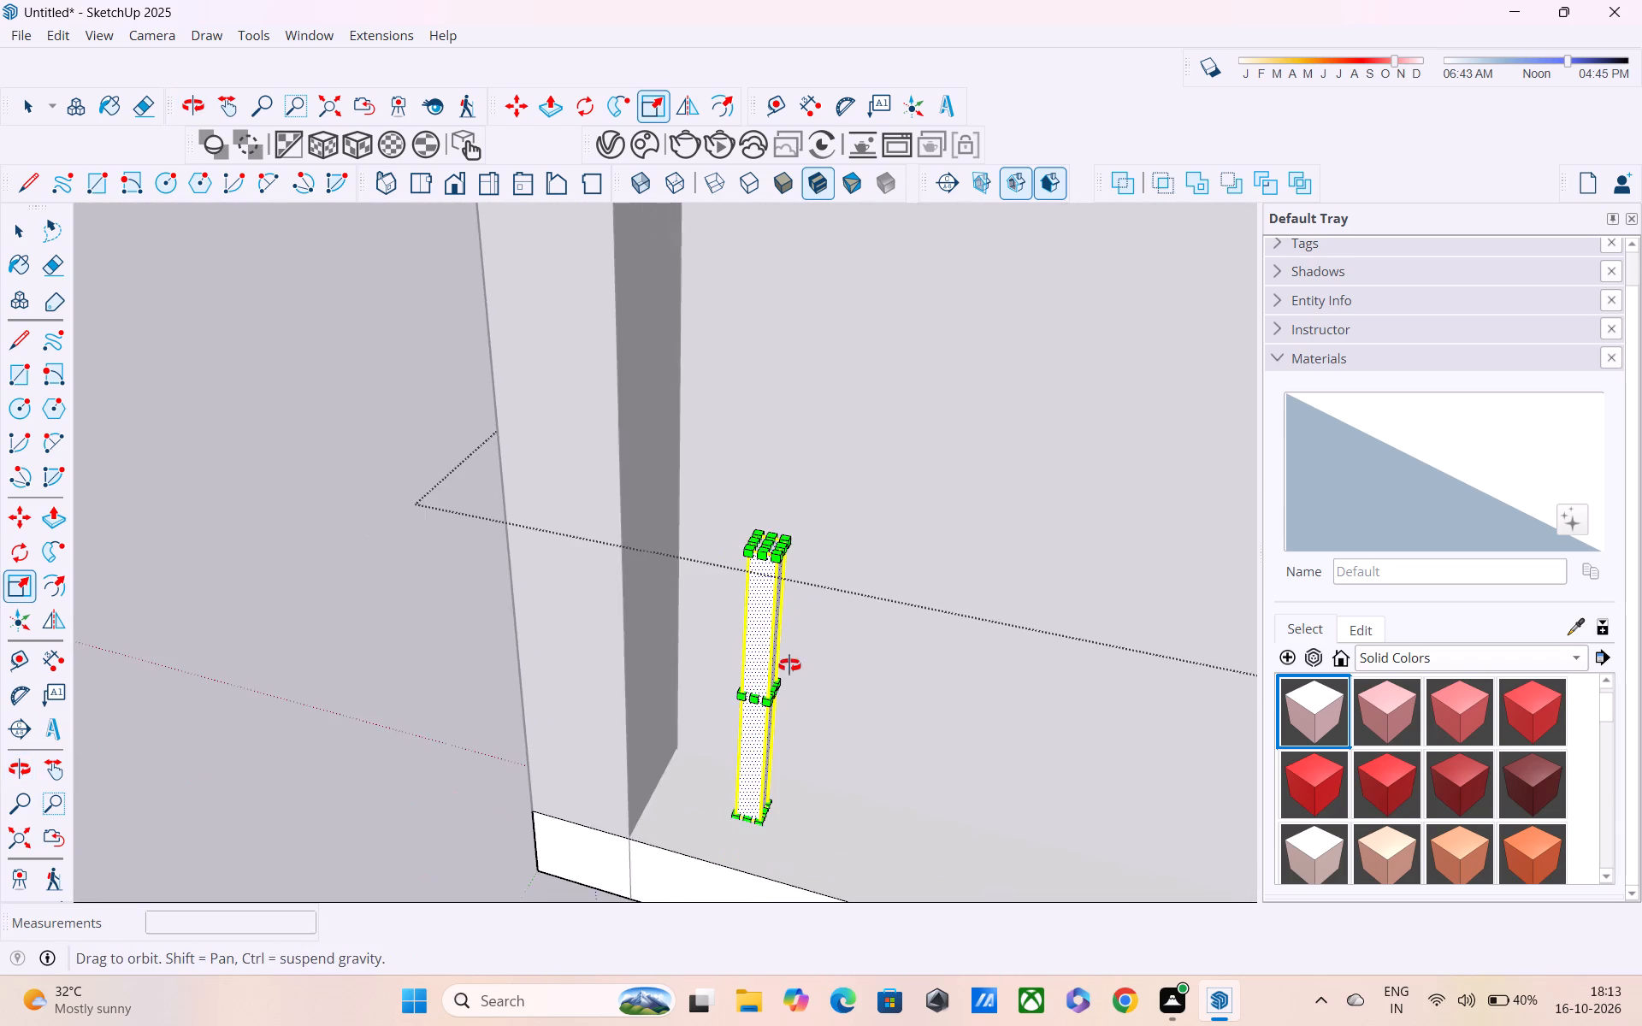
scroll(801, 504, "down", 3)
scroll(803, 519, "up", 1)
scroll(803, 520, "down", 4)
scroll(803, 525, "up", 1)
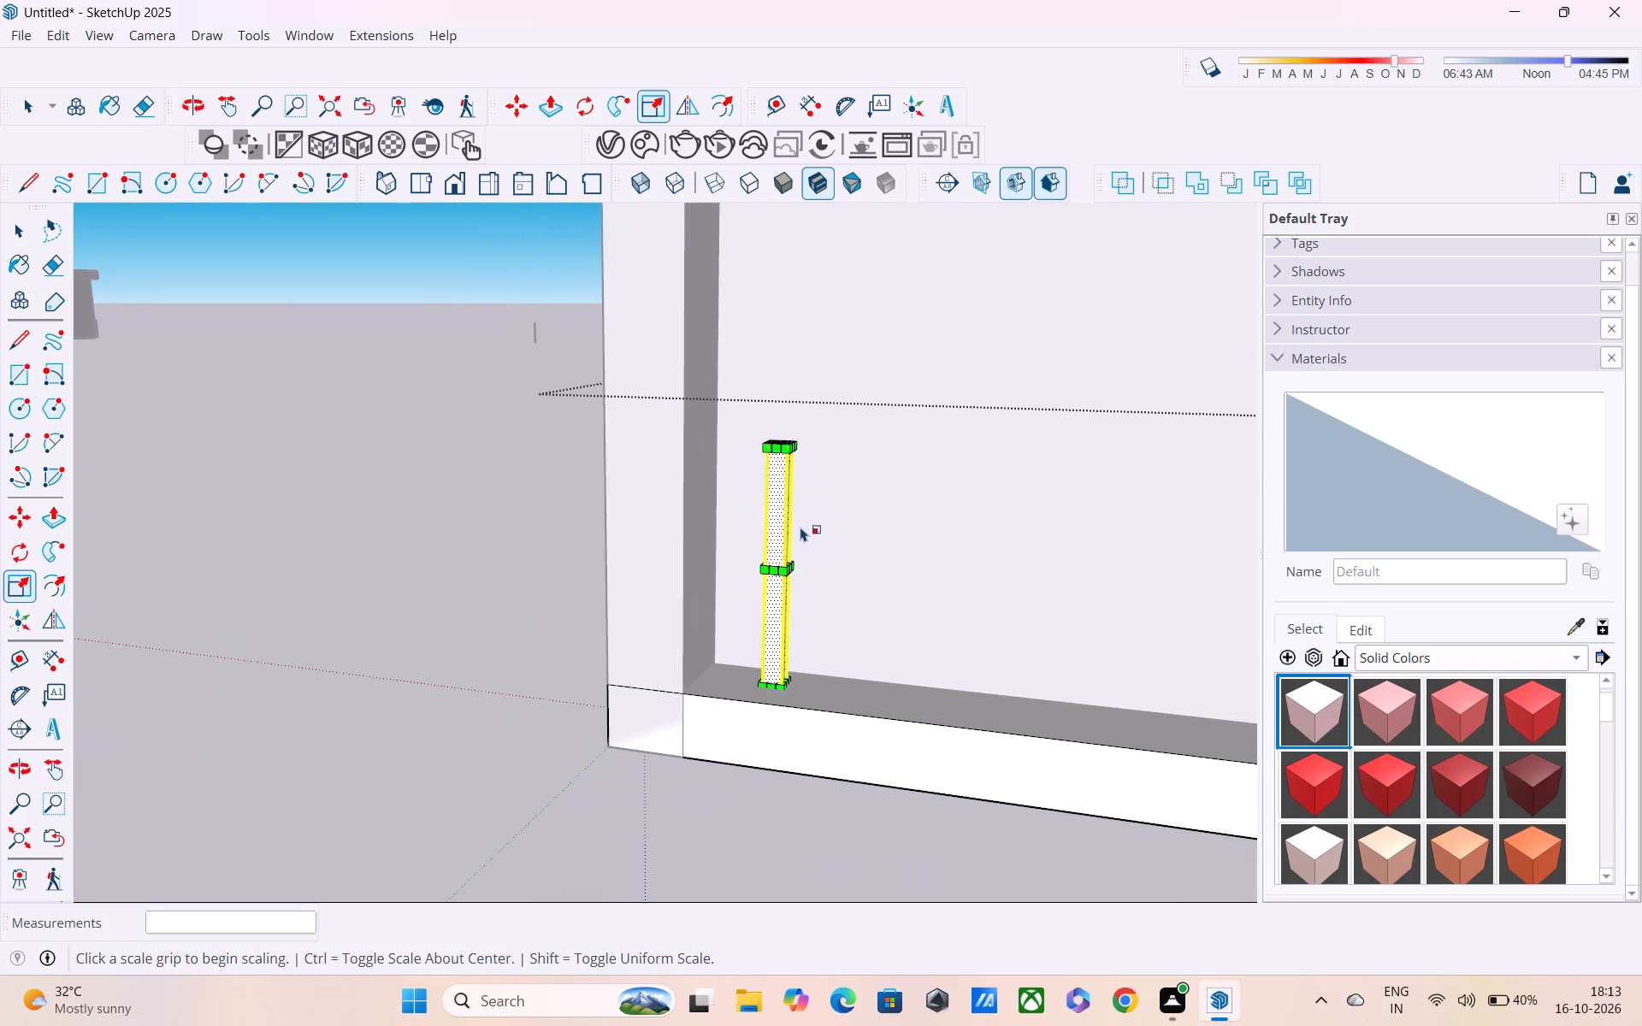
key("m")
left_click(786, 685)
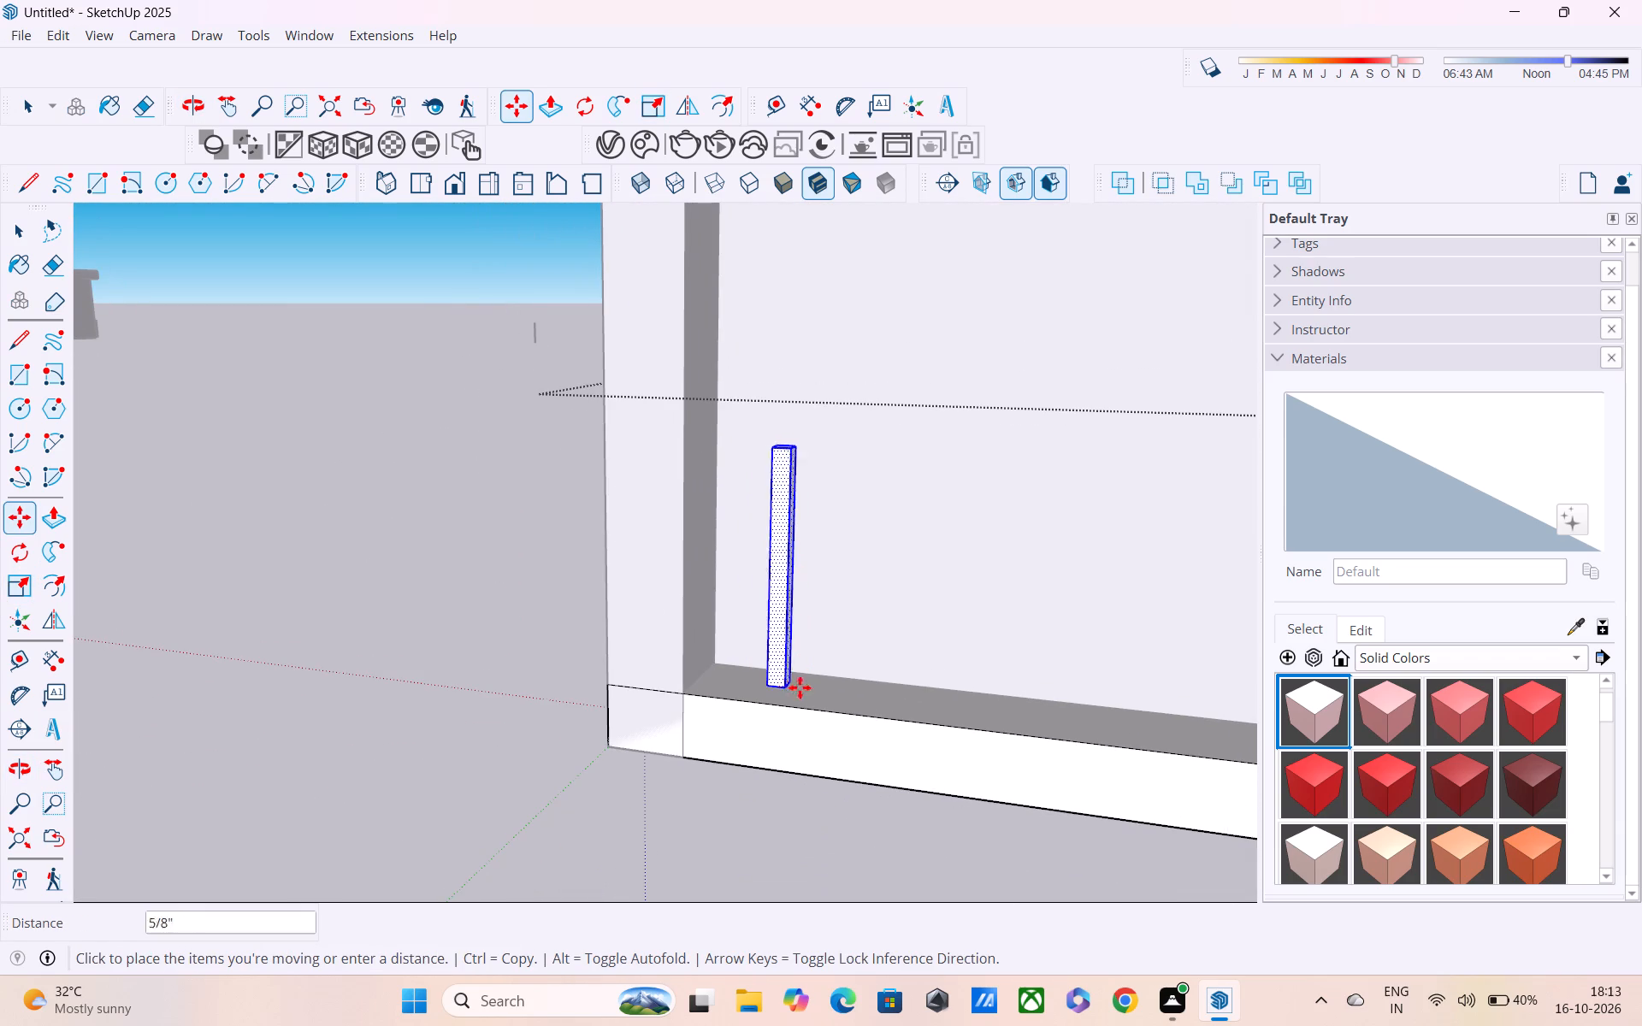
scroll(868, 709, "down", 4)
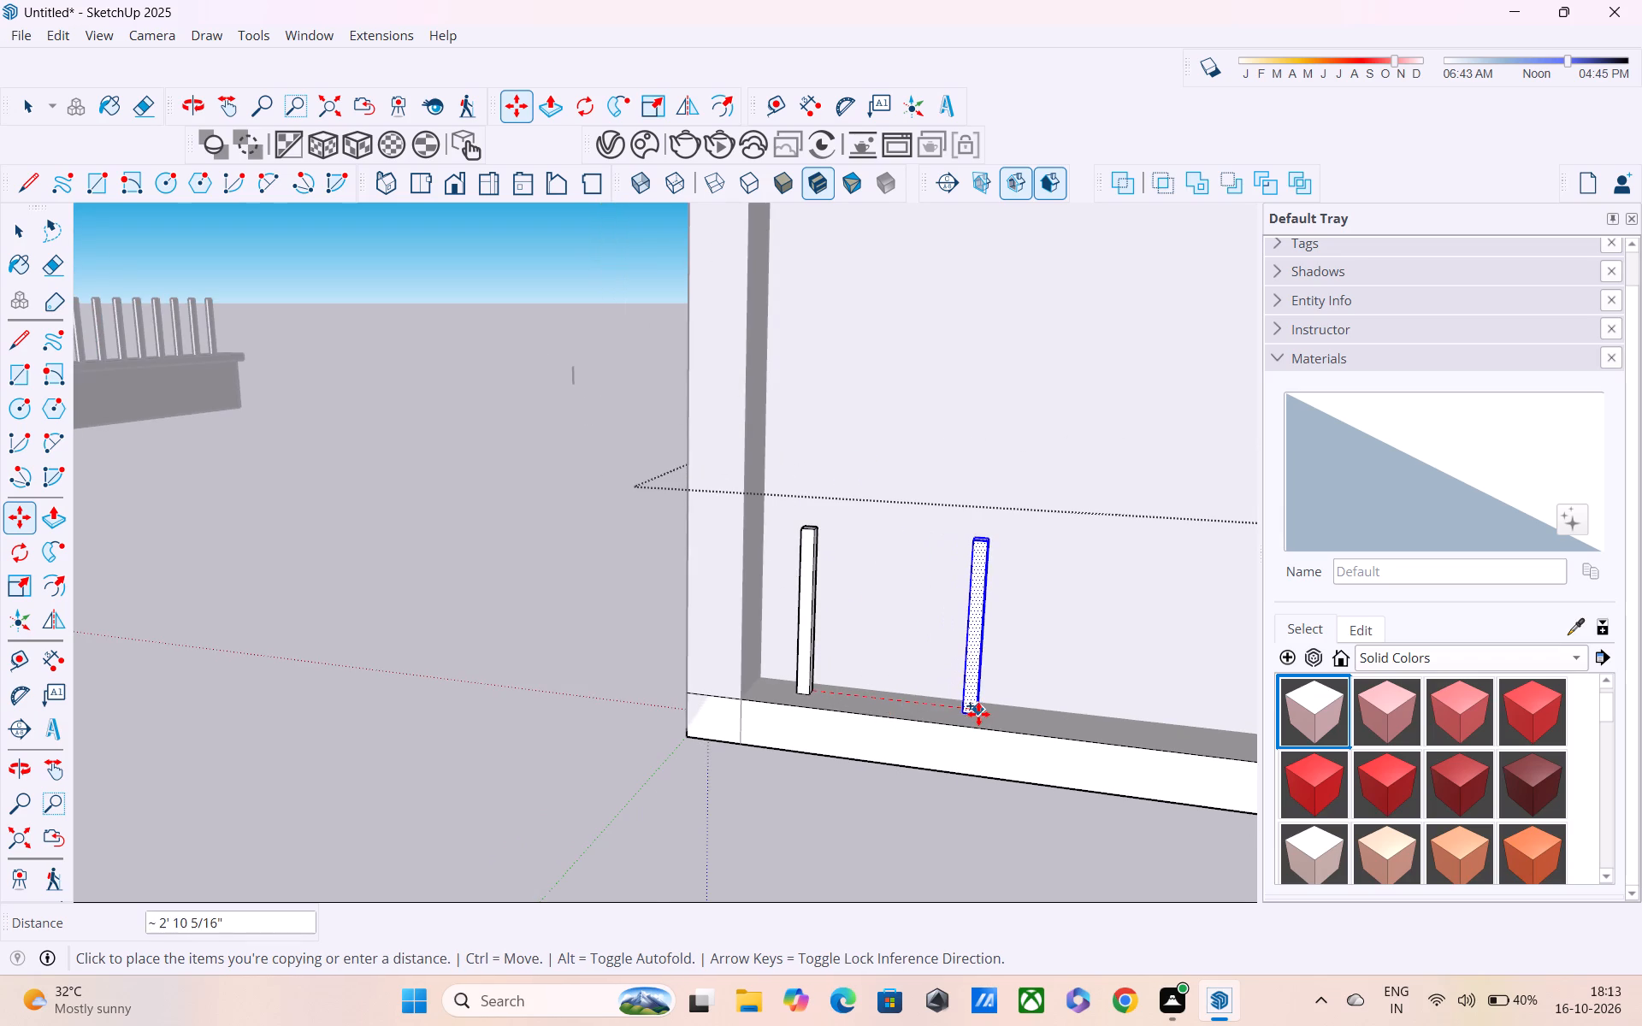
middle_click_drag(978, 714, 701, 699, "shift")
middle_click_drag(938, 733, 995, 745)
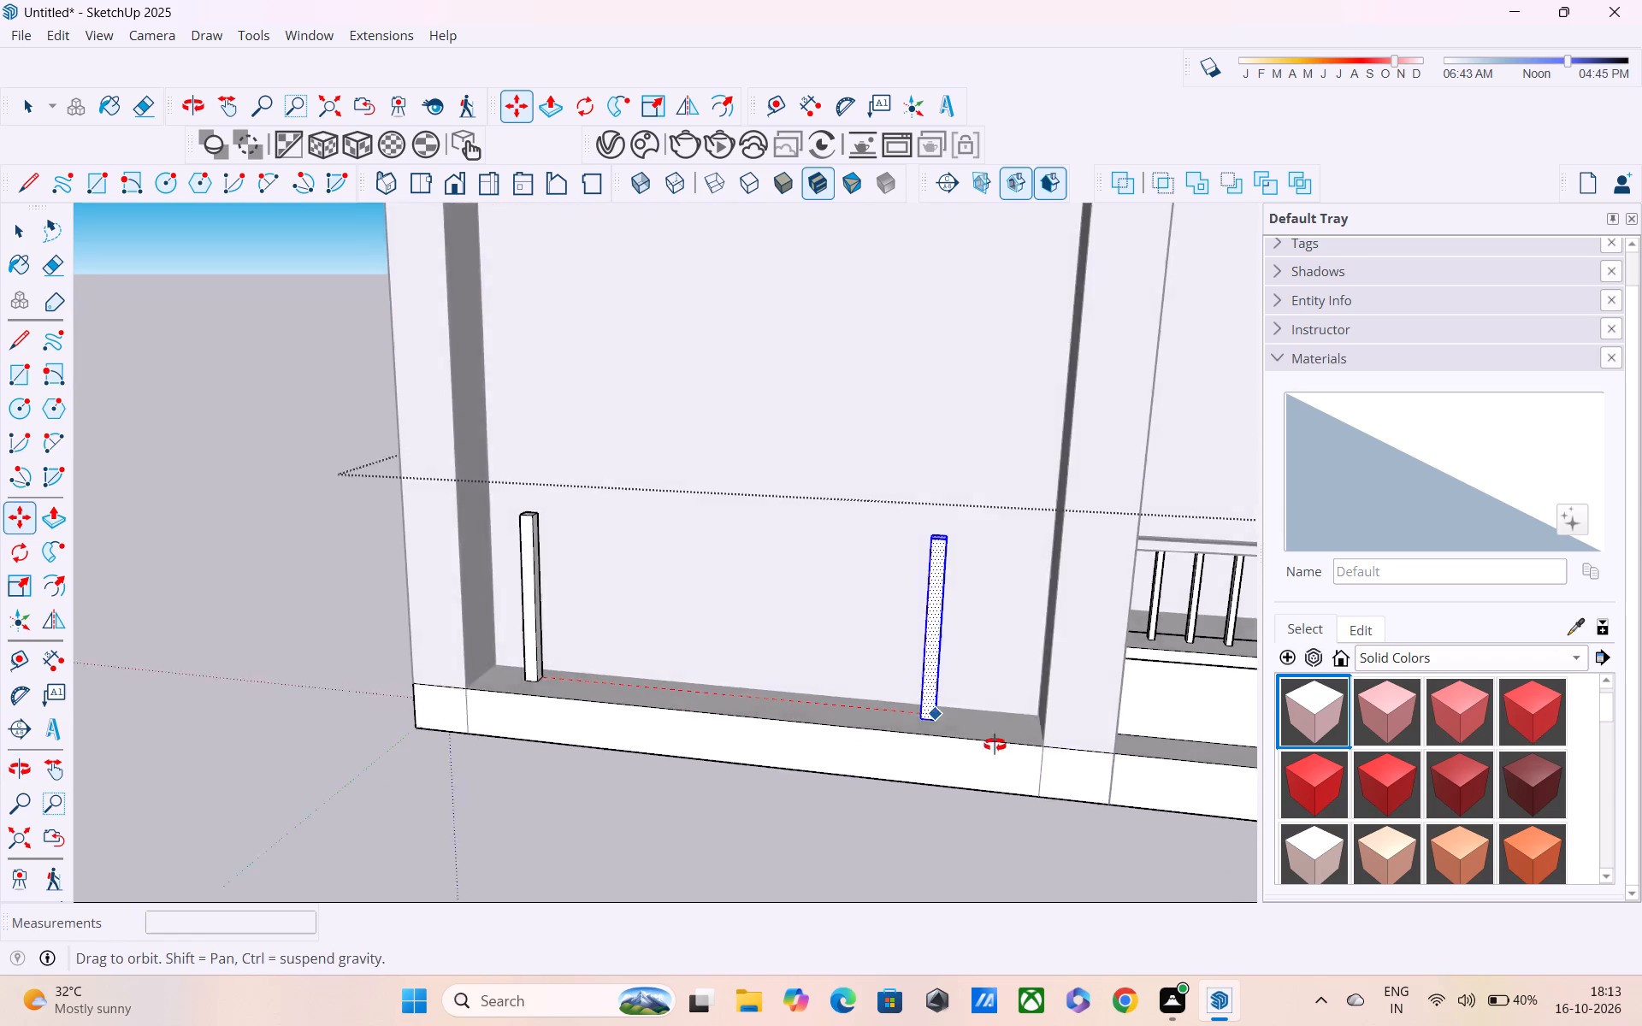
middle_click_drag(995, 745, 1060, 737)
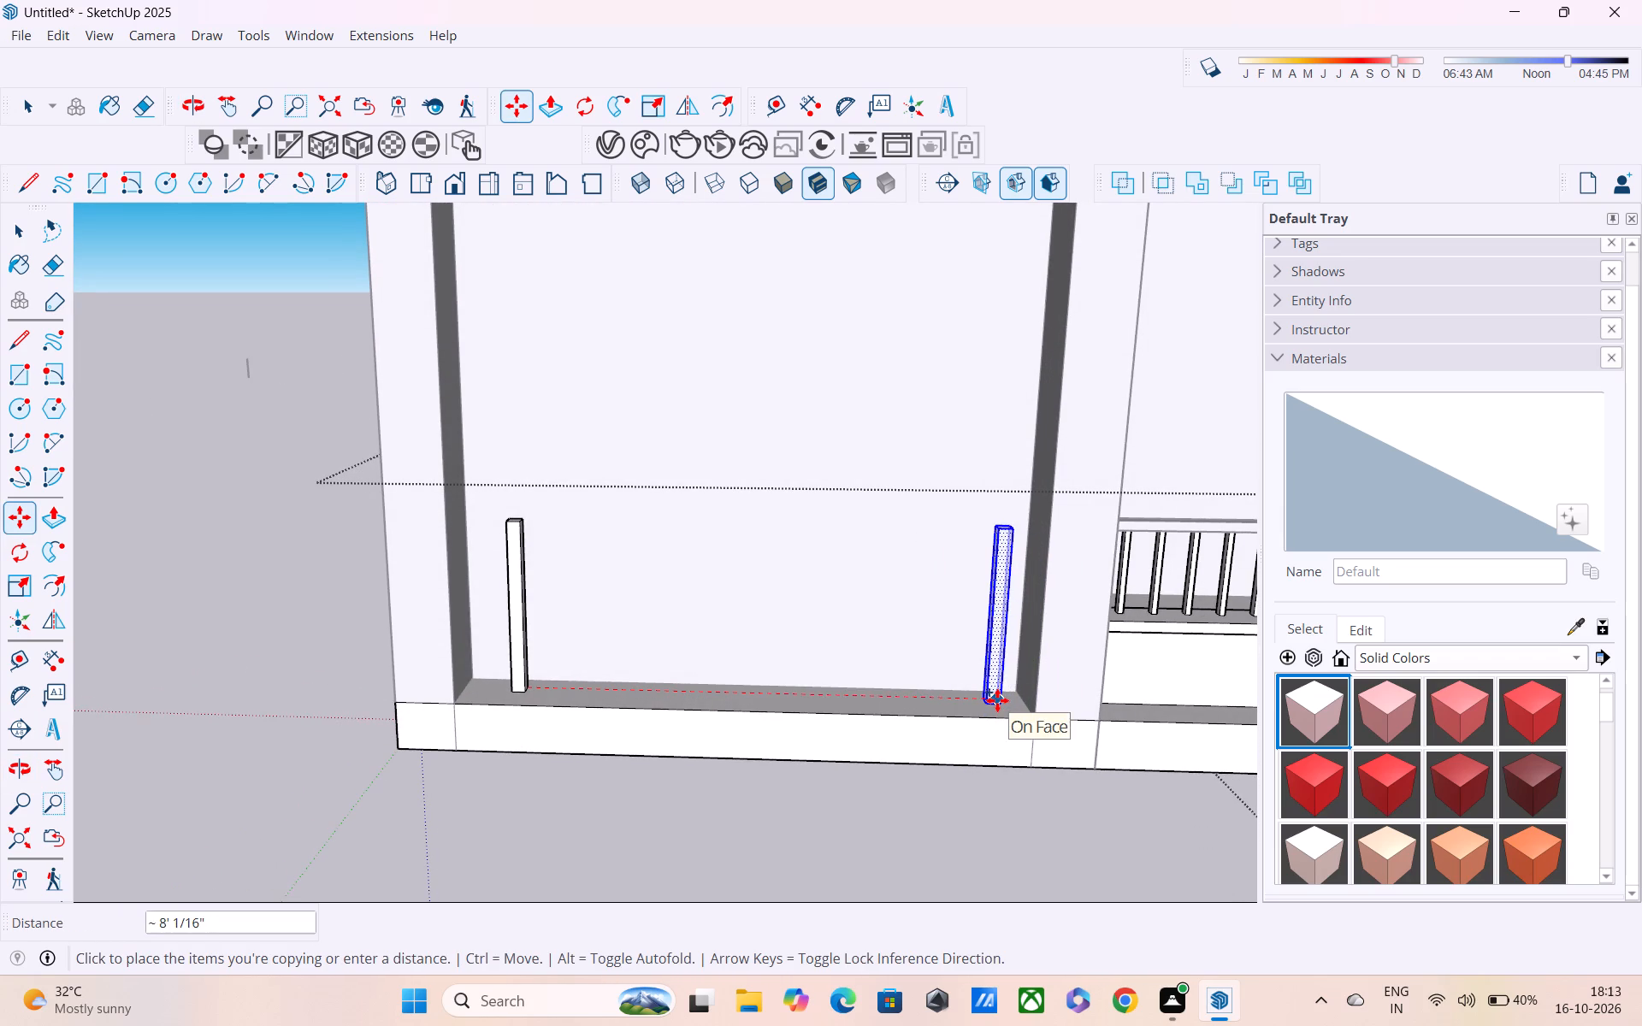
left_click(997, 700)
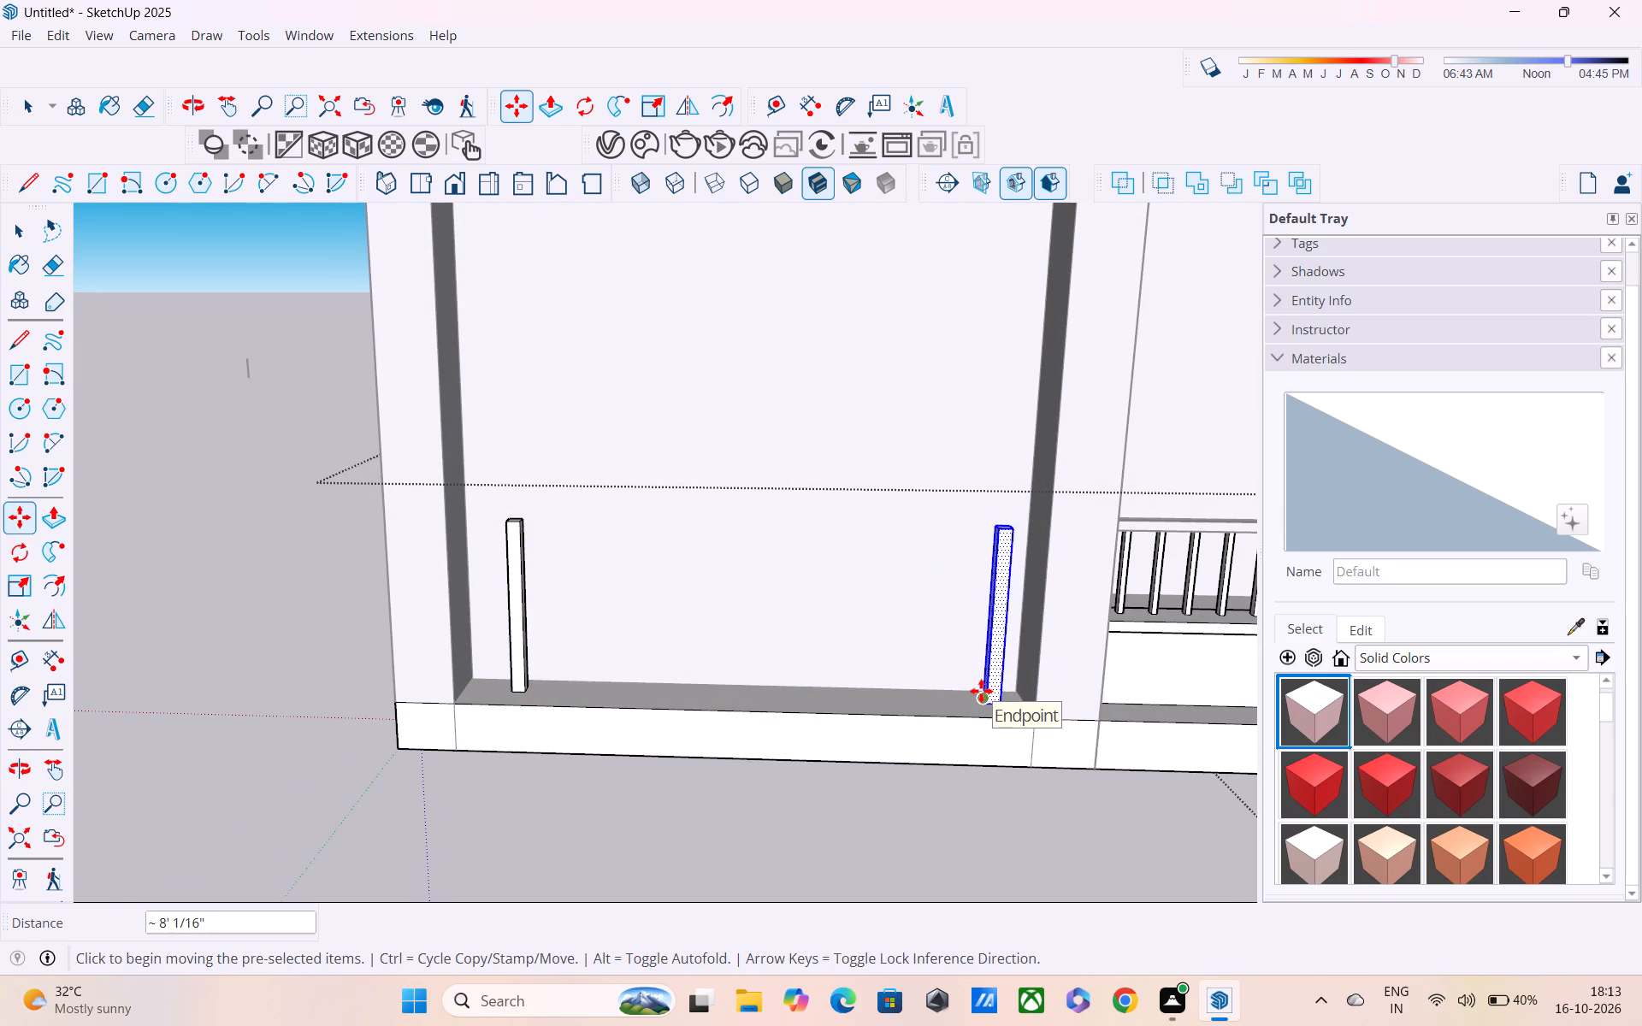
Divide the distance between the original post and its copy into 10 equal spacings to array the posts.
key("slash")
key("6")
key("BackSpace")
type("10")
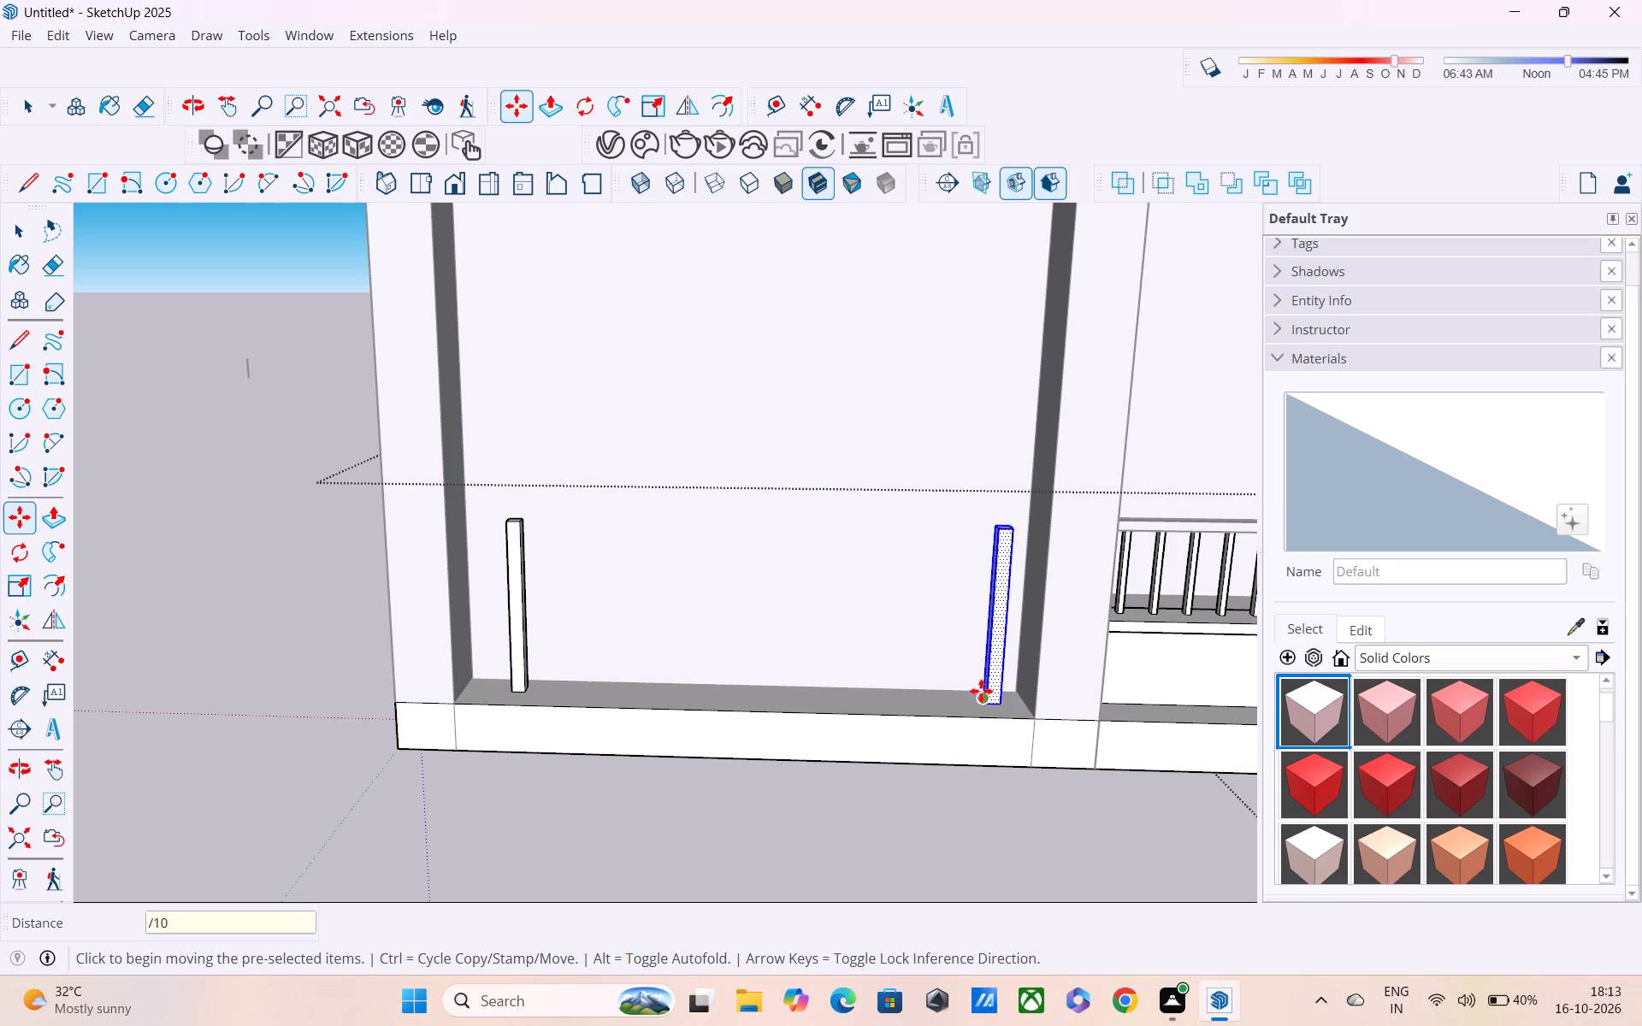
key("Return")
Examine the row of posts and the gap between the first post and the bay's side pillar.
middle_click_drag(700, 621, 443, 861)
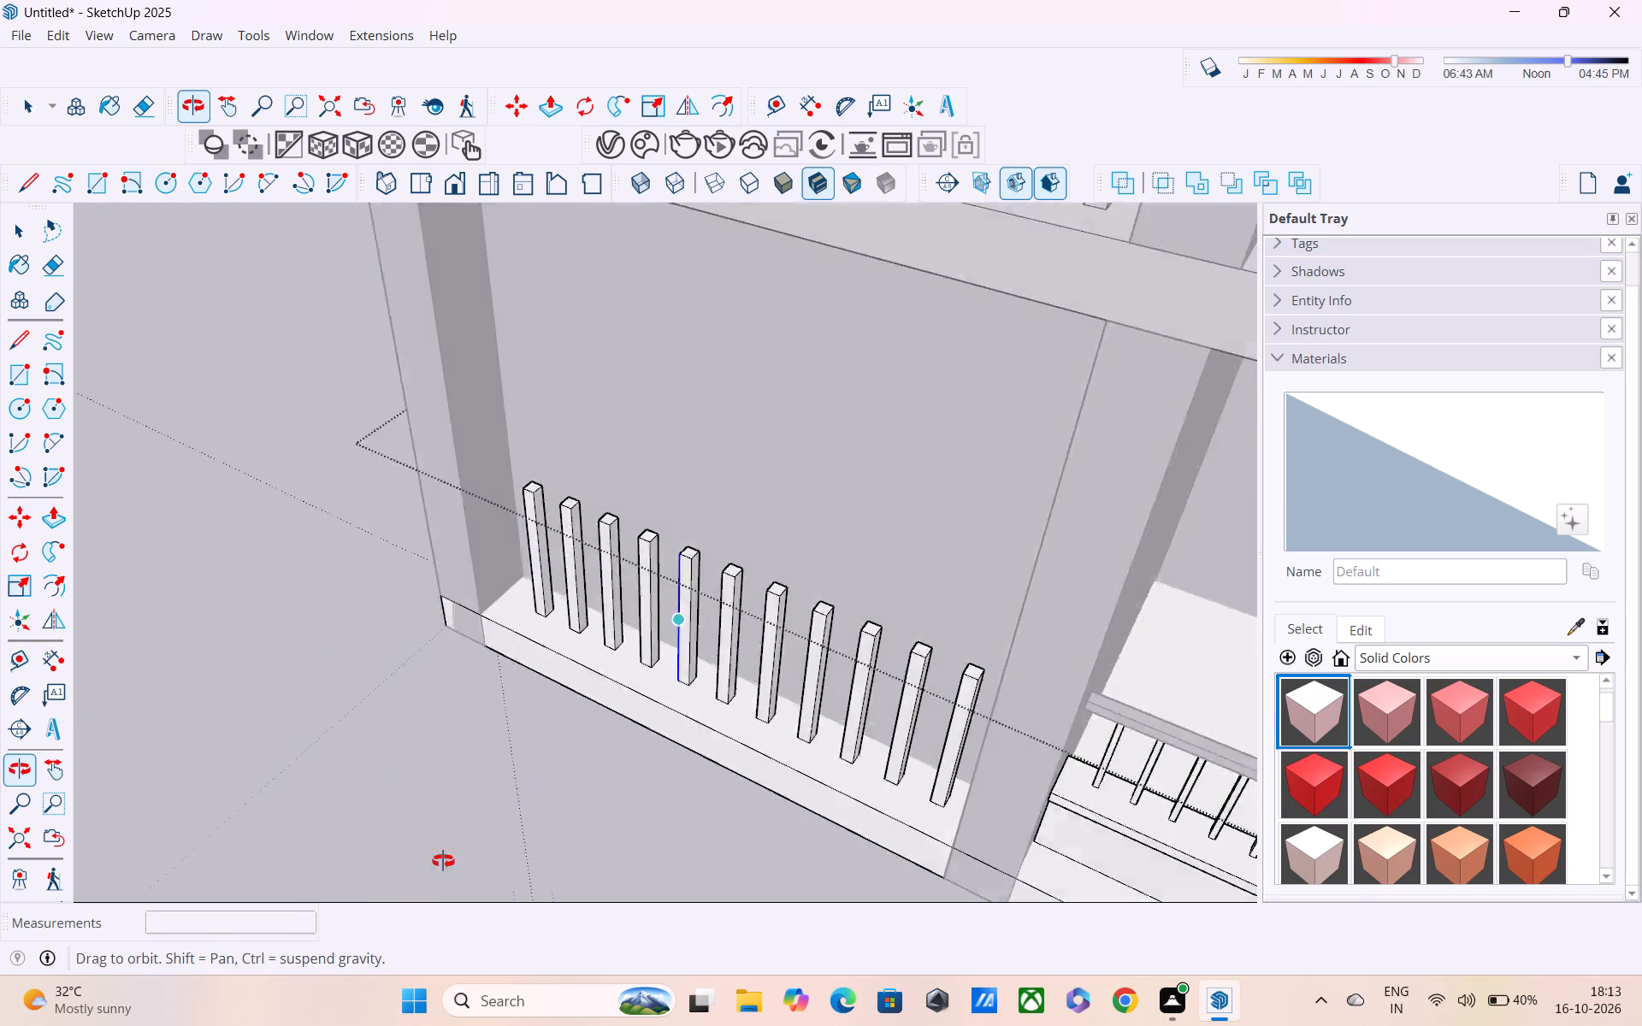
middle_click_drag(443, 861, 406, 885)
scroll(425, 669, "up", 5)
middle_click_drag(458, 616, 325, 552)
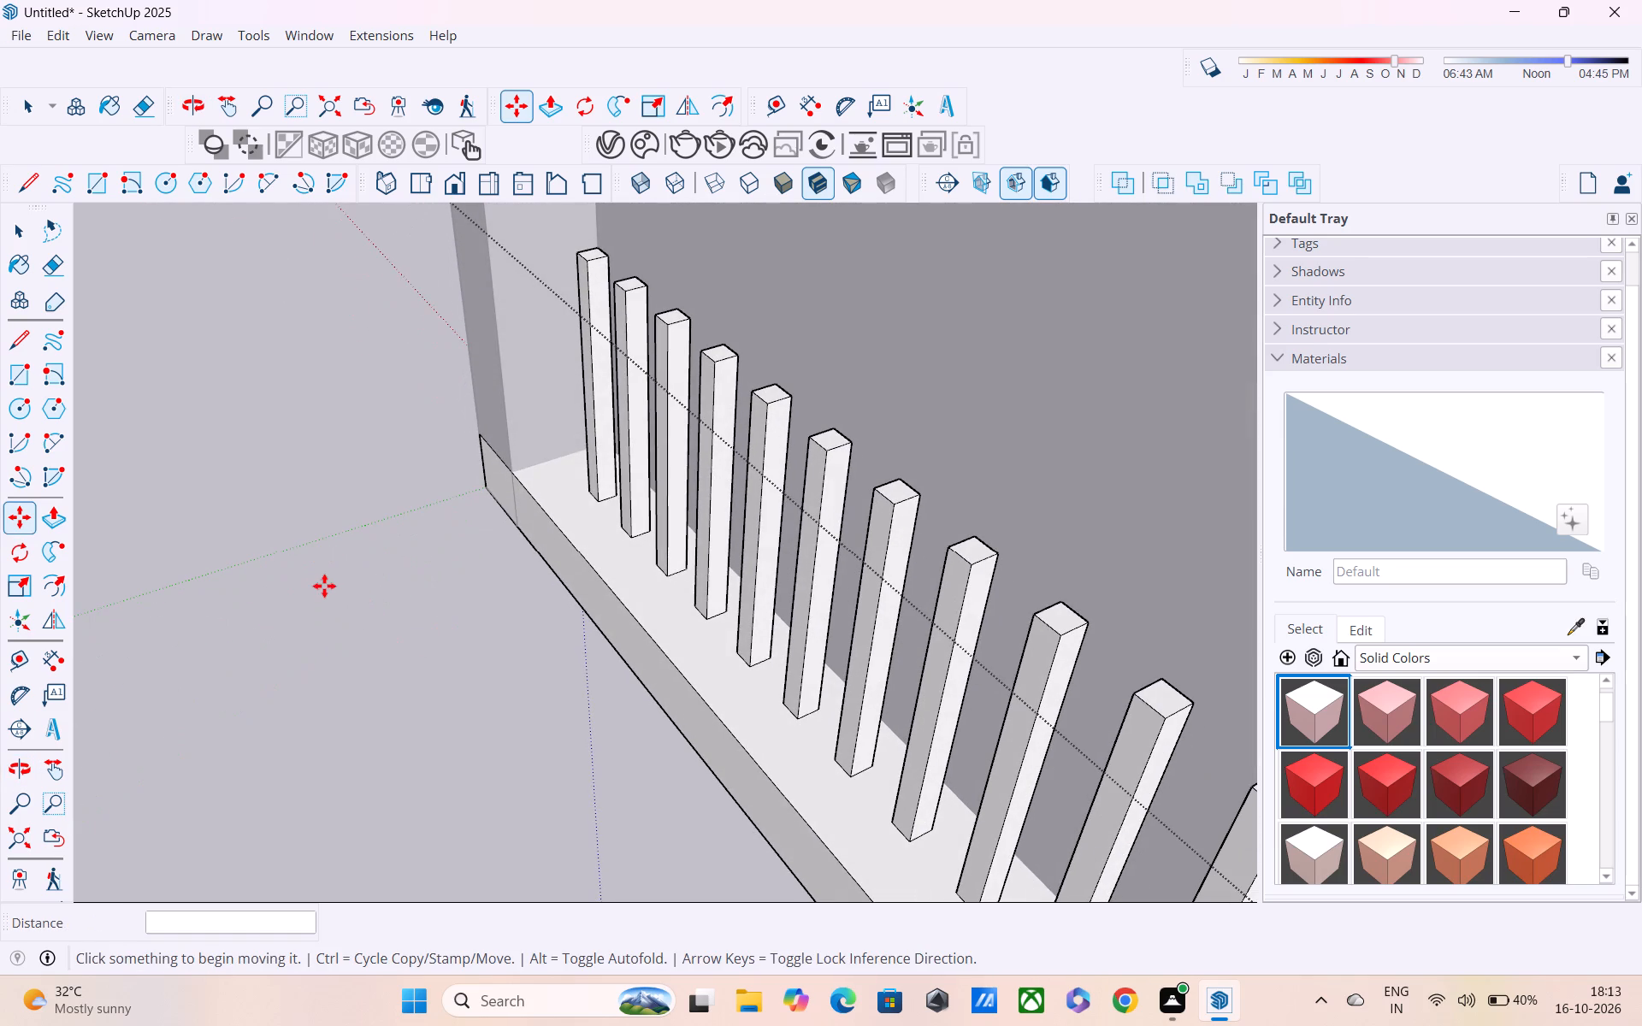
middle_click_drag(324, 586, 331, 726, "shift")
scroll(387, 548, "up", 3)
scroll(439, 520, "down", 3)
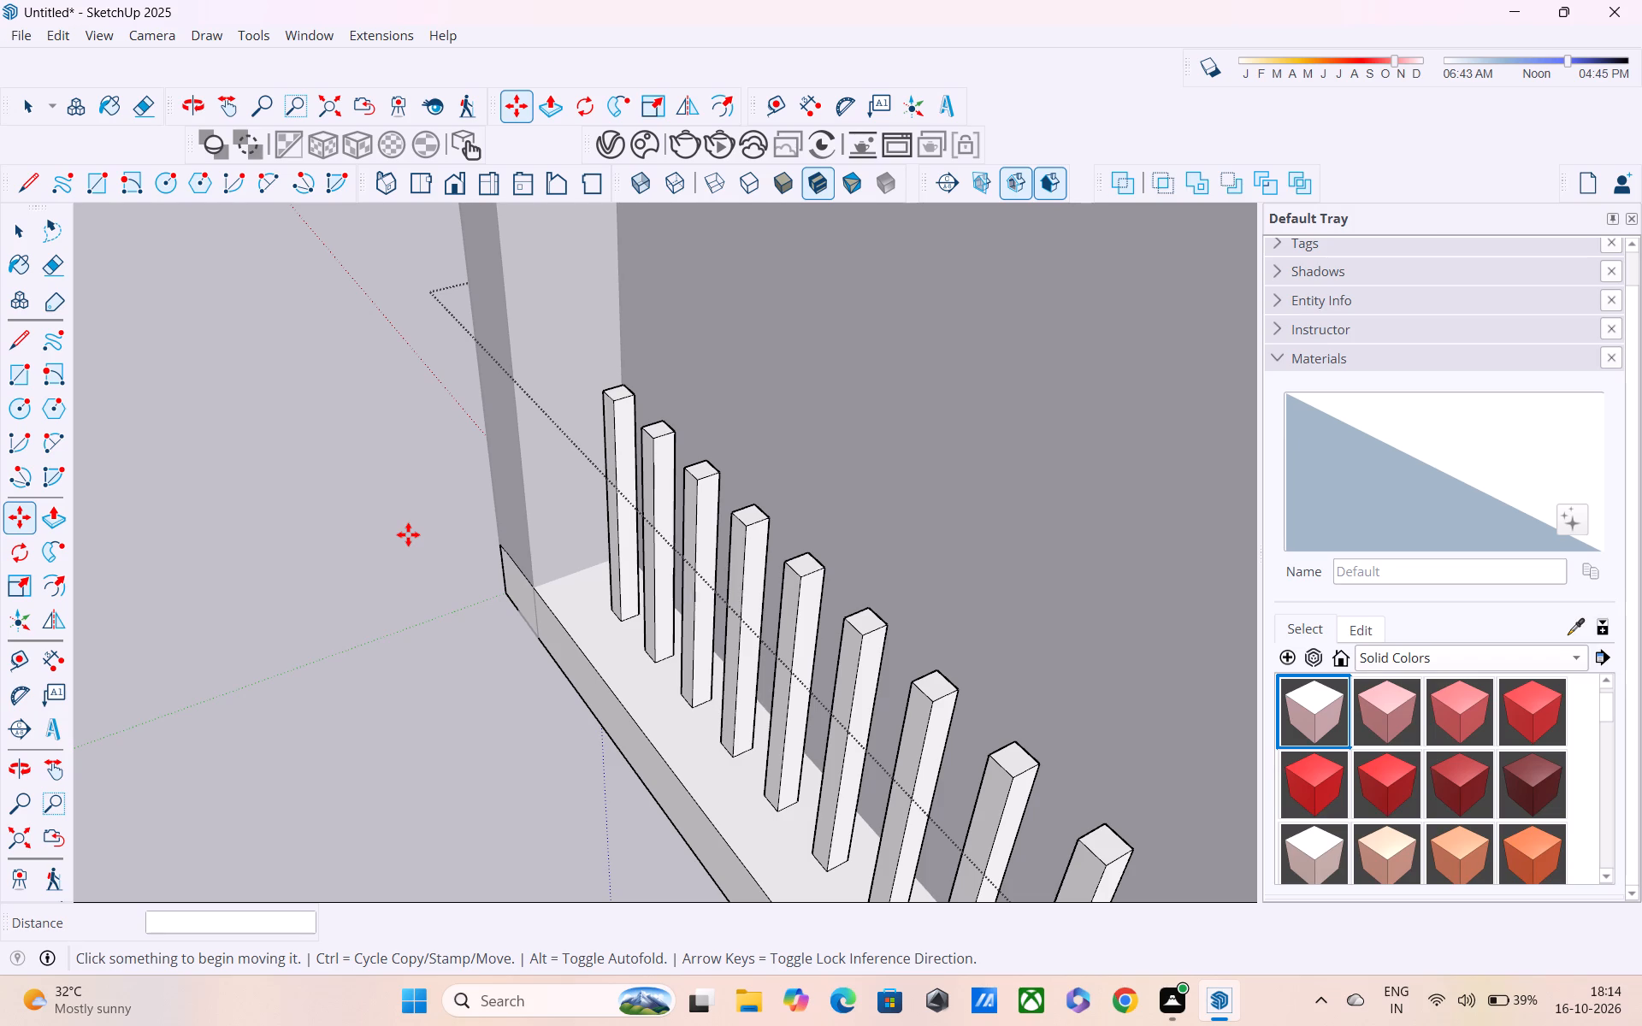
scroll(449, 534, "down", 2)
middle_click_drag(698, 463, 511, 457)
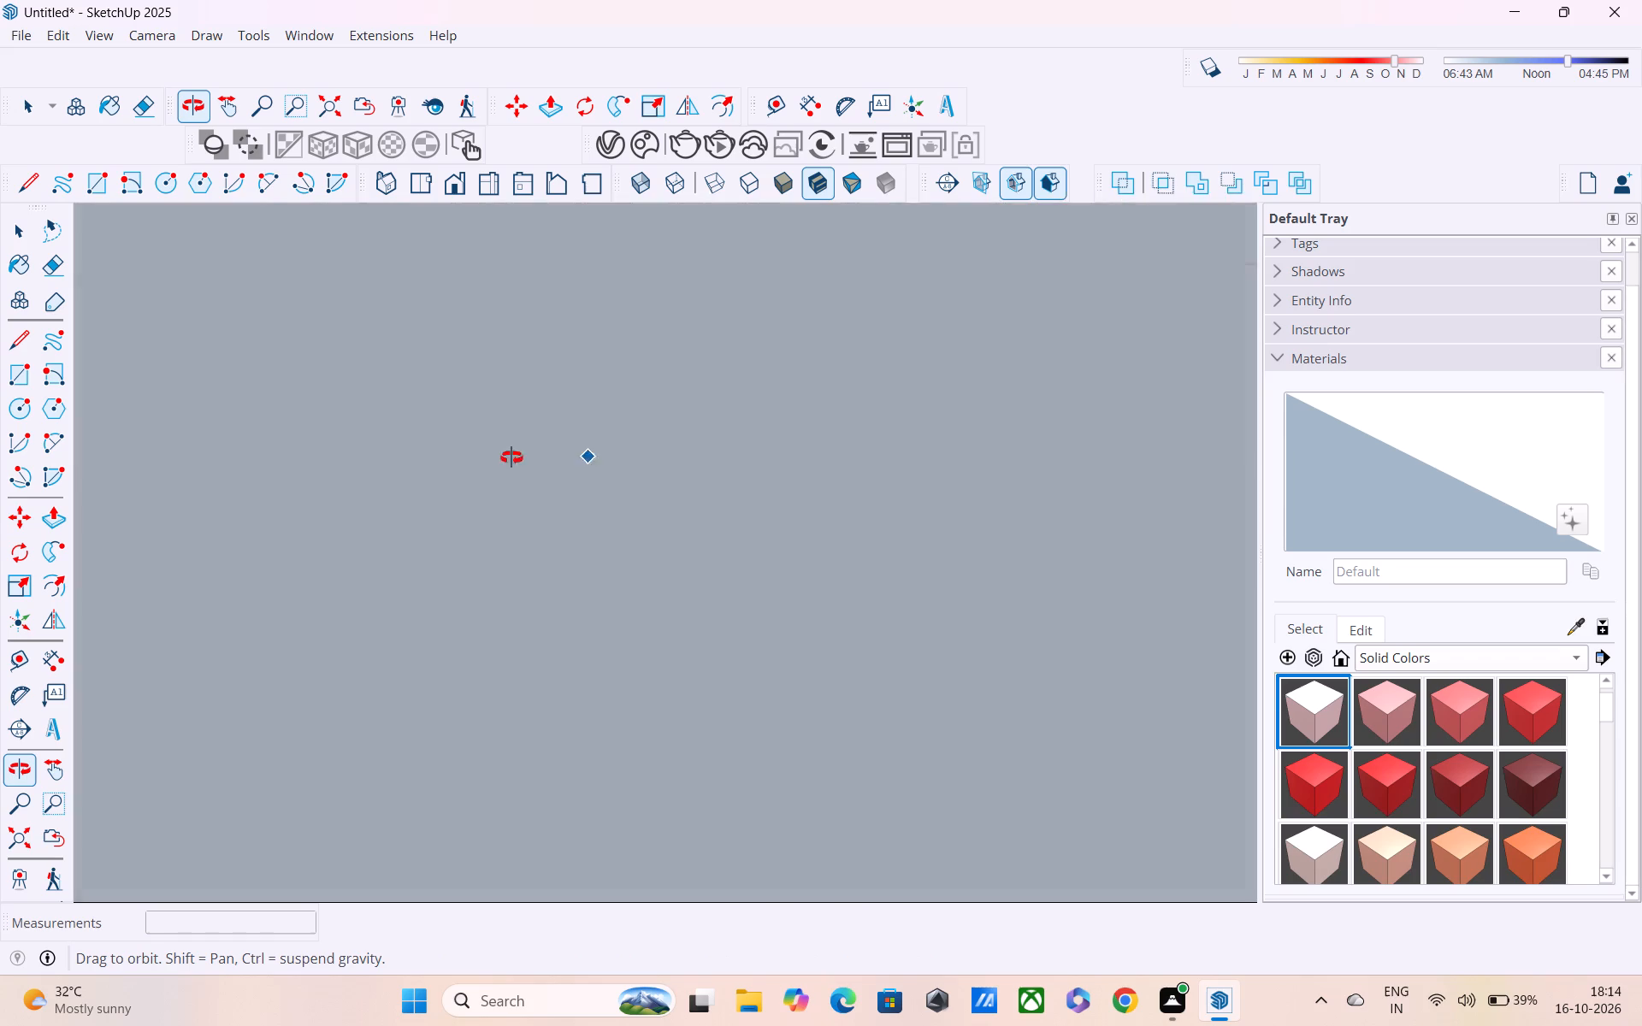
middle_click_drag(511, 457, 617, 410)
scroll(617, 410, "up", 5)
scroll(617, 410, "down", 4)
middle_click_drag(617, 410, 616, 411)
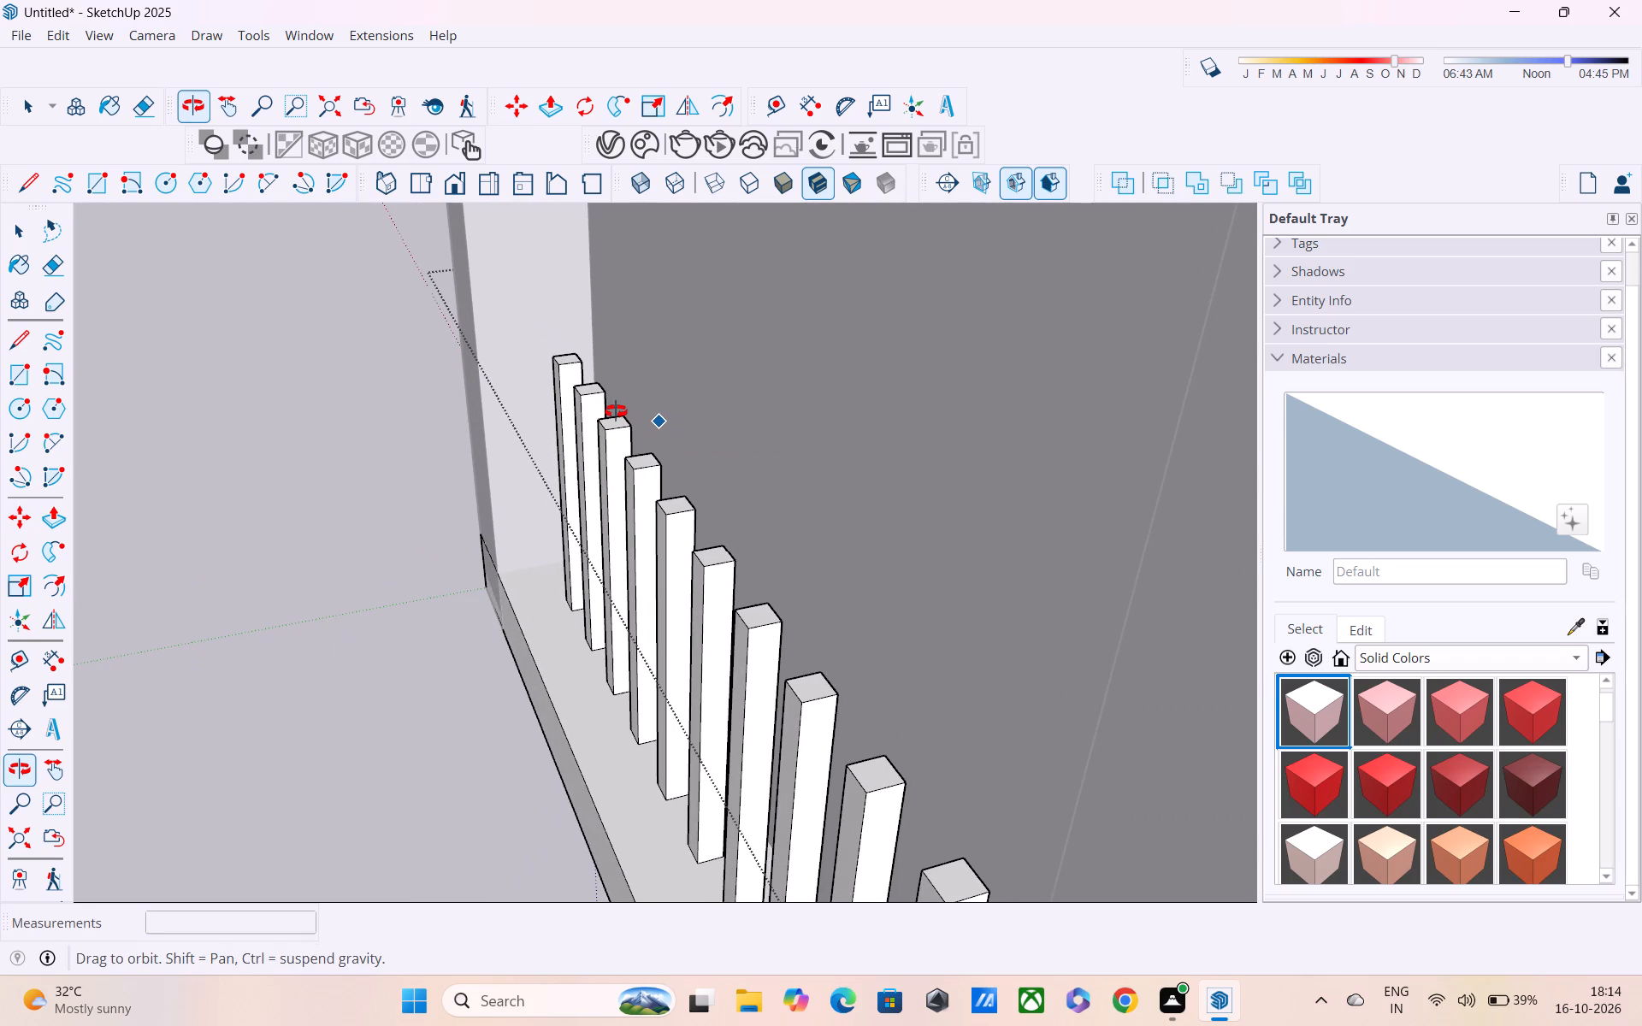
middle_click_drag(616, 411, 592, 467)
scroll(576, 449, "down", 2)
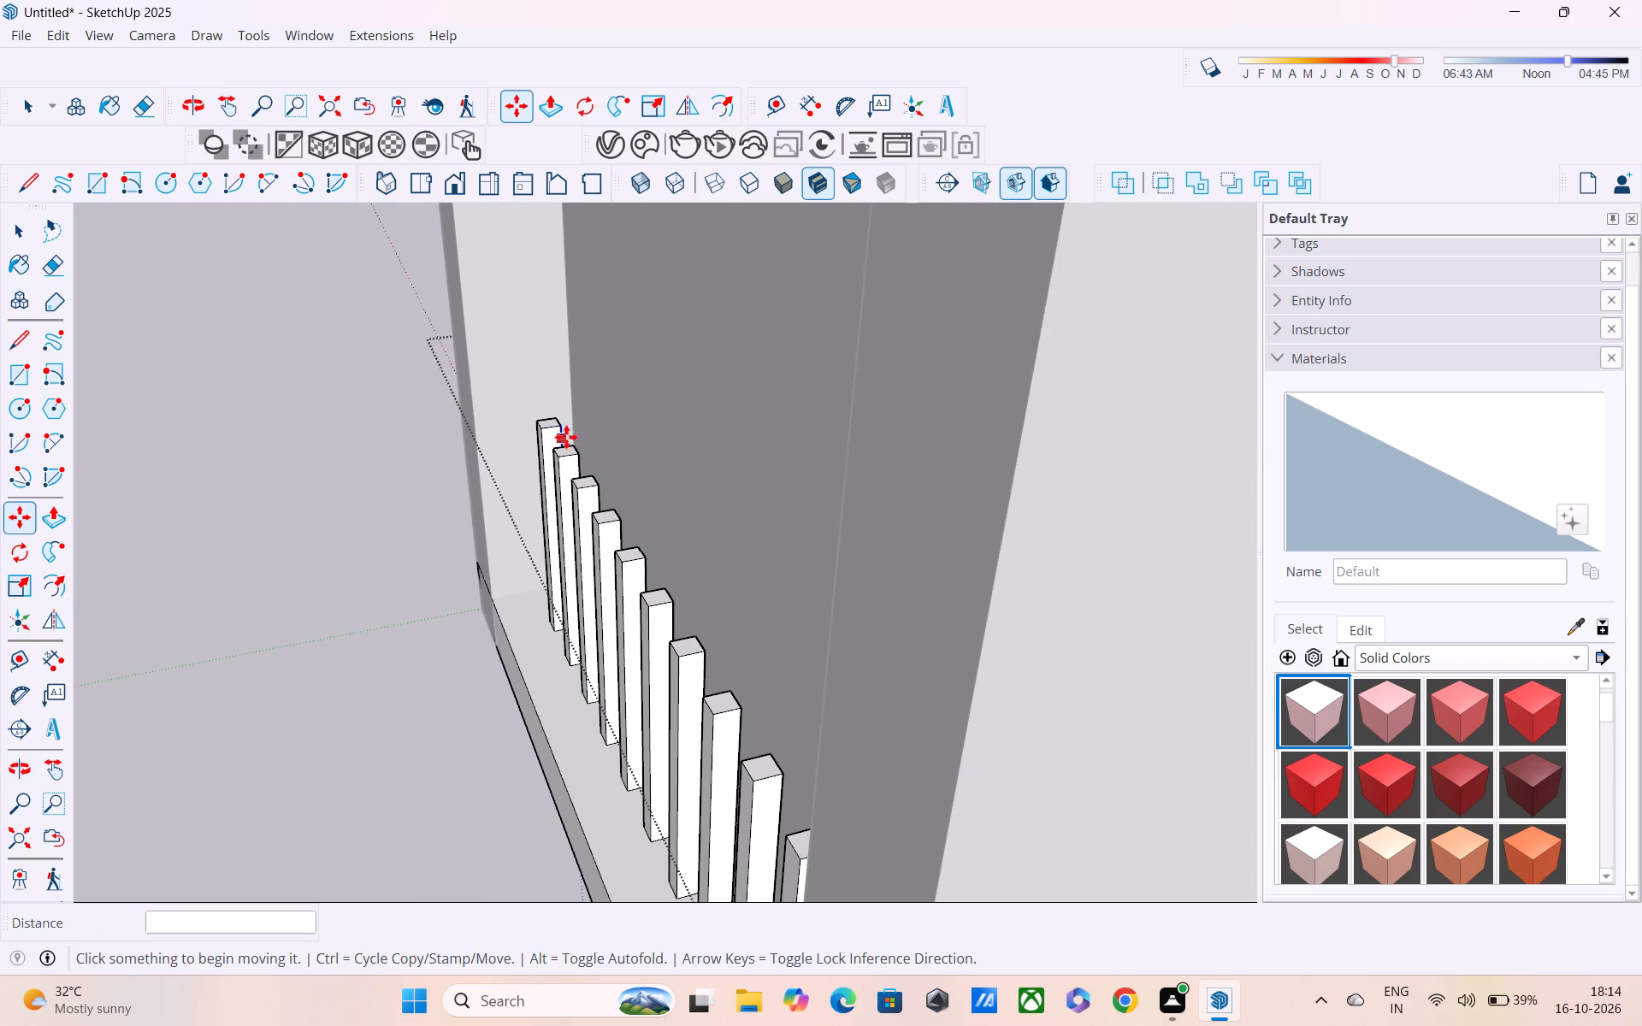
Close the group being edited and return to the whole model with nothing selected.
left_click(320, 351)
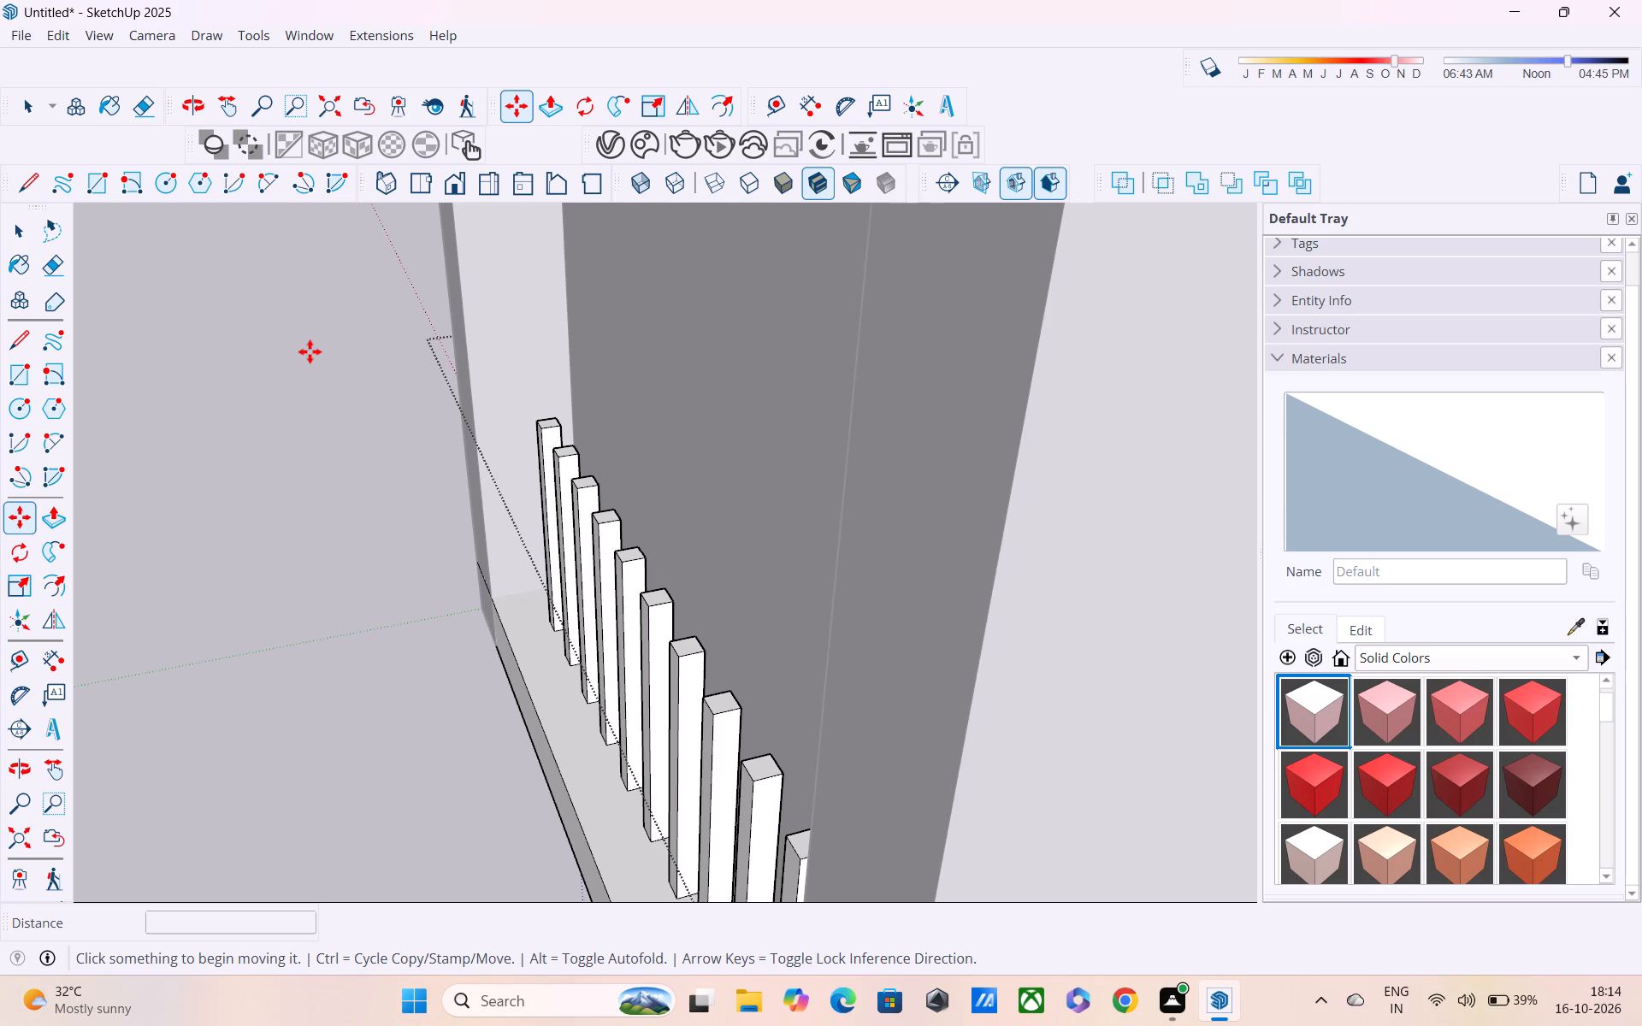
key("Escape")
key("space")
left_click(338, 409)
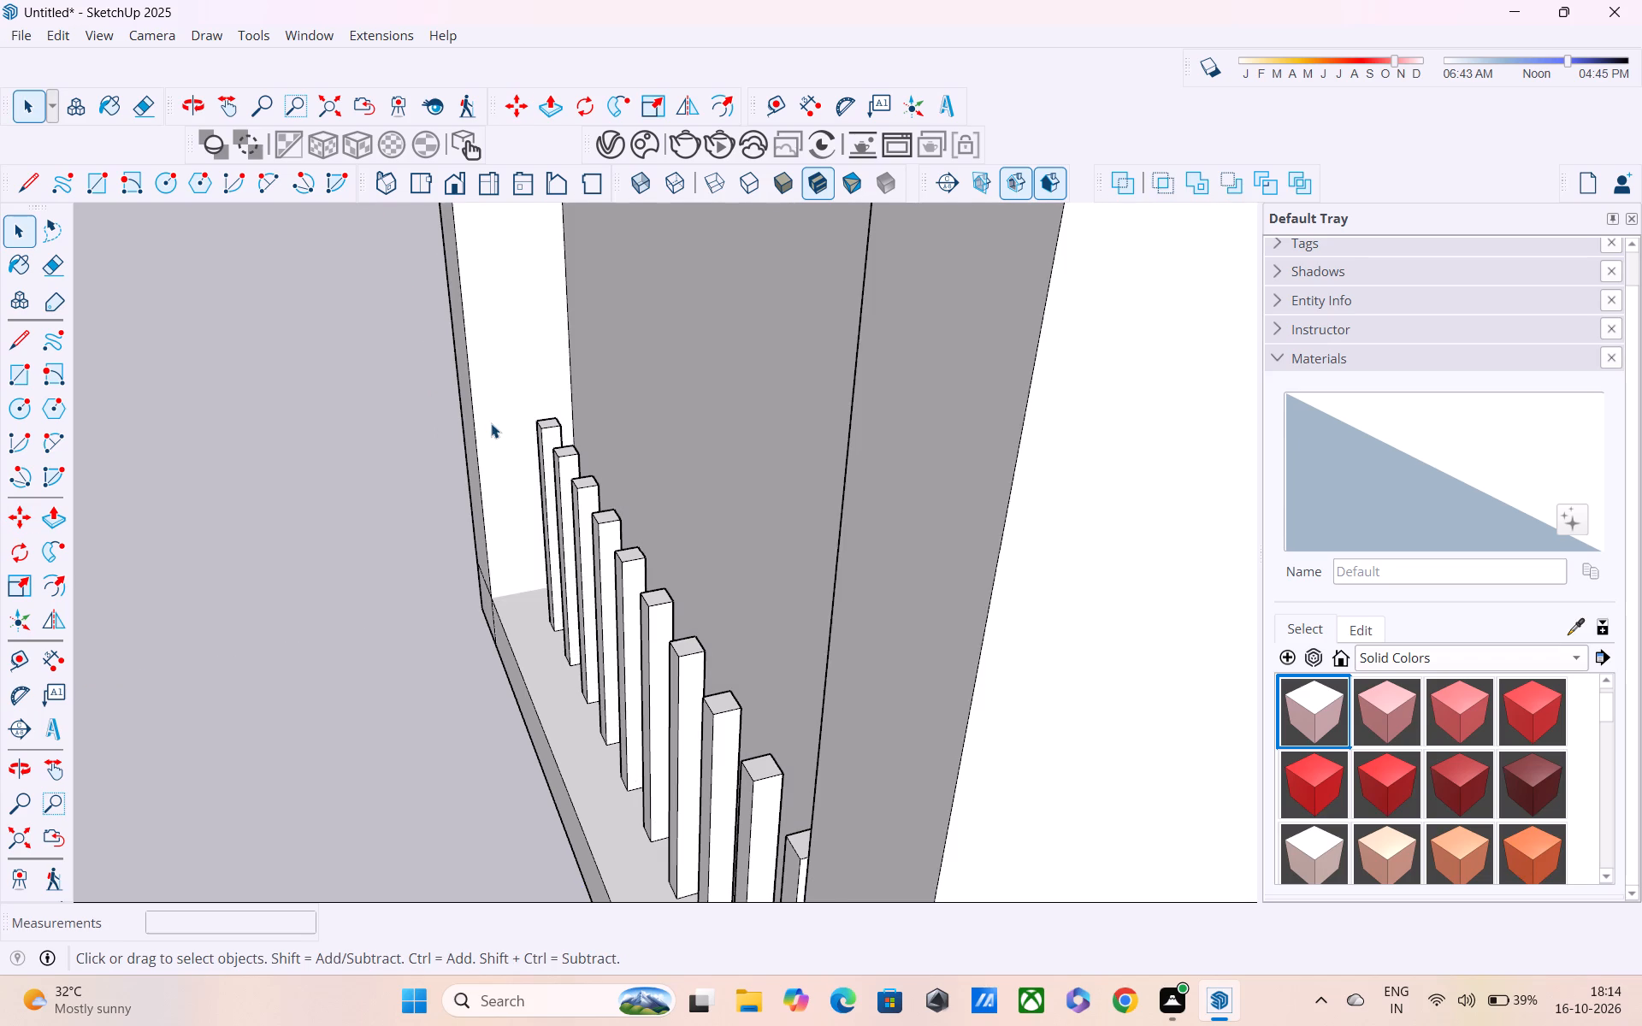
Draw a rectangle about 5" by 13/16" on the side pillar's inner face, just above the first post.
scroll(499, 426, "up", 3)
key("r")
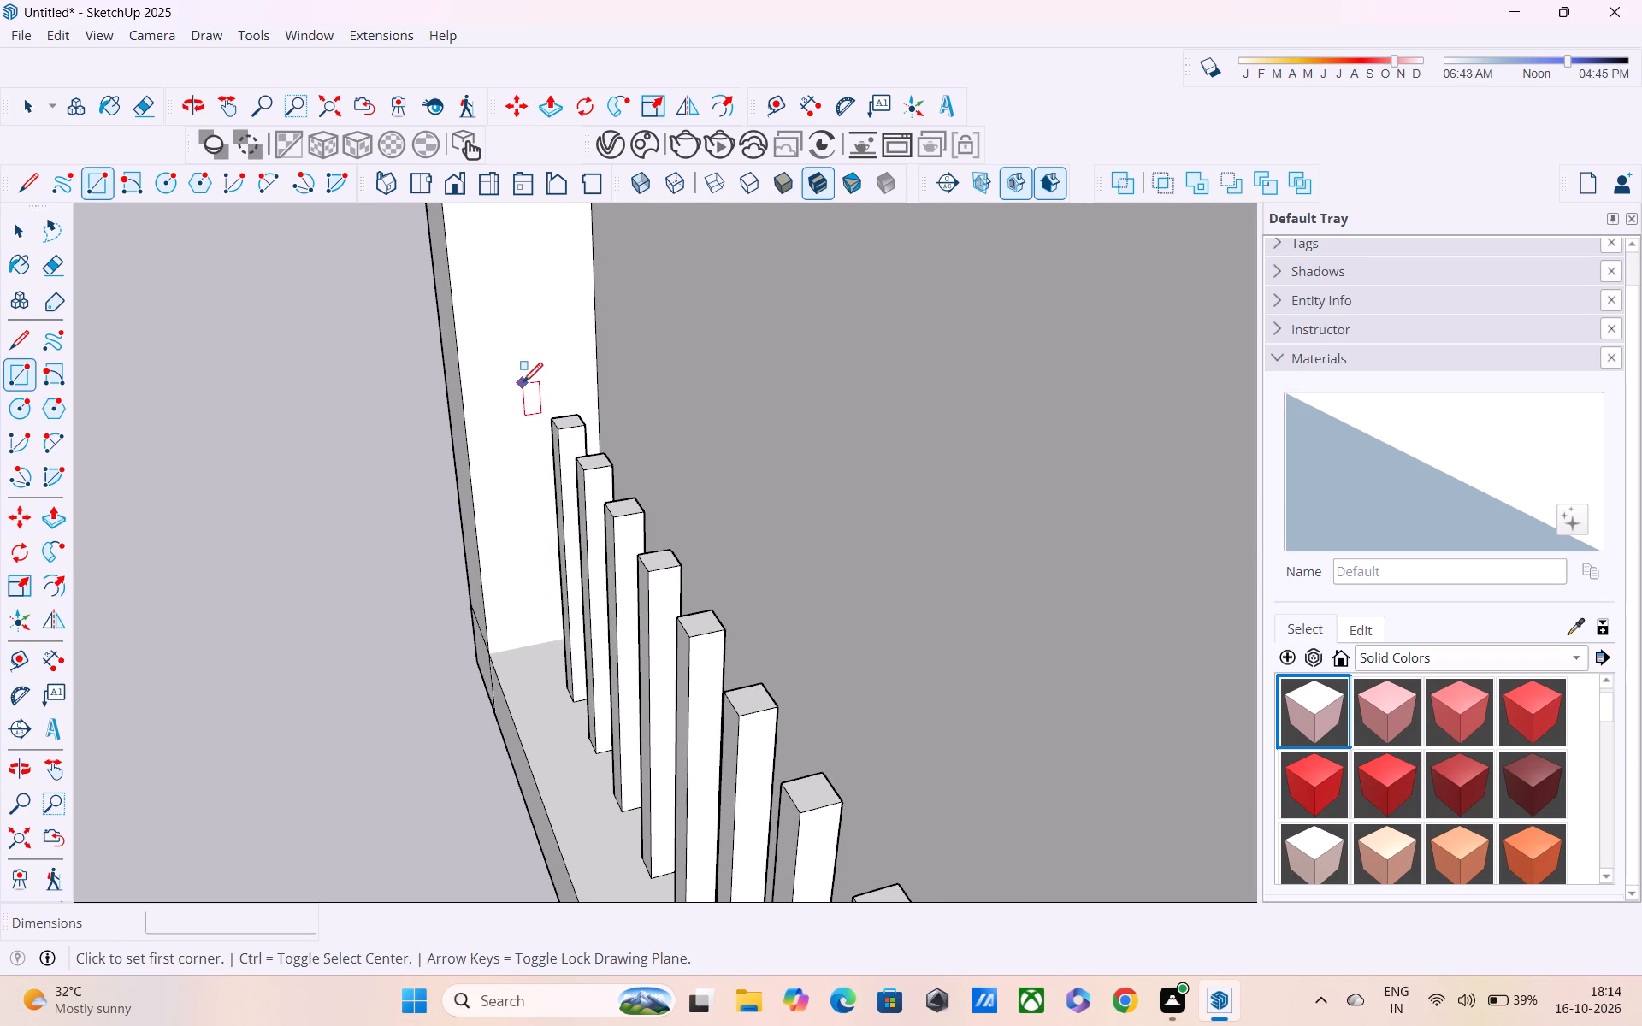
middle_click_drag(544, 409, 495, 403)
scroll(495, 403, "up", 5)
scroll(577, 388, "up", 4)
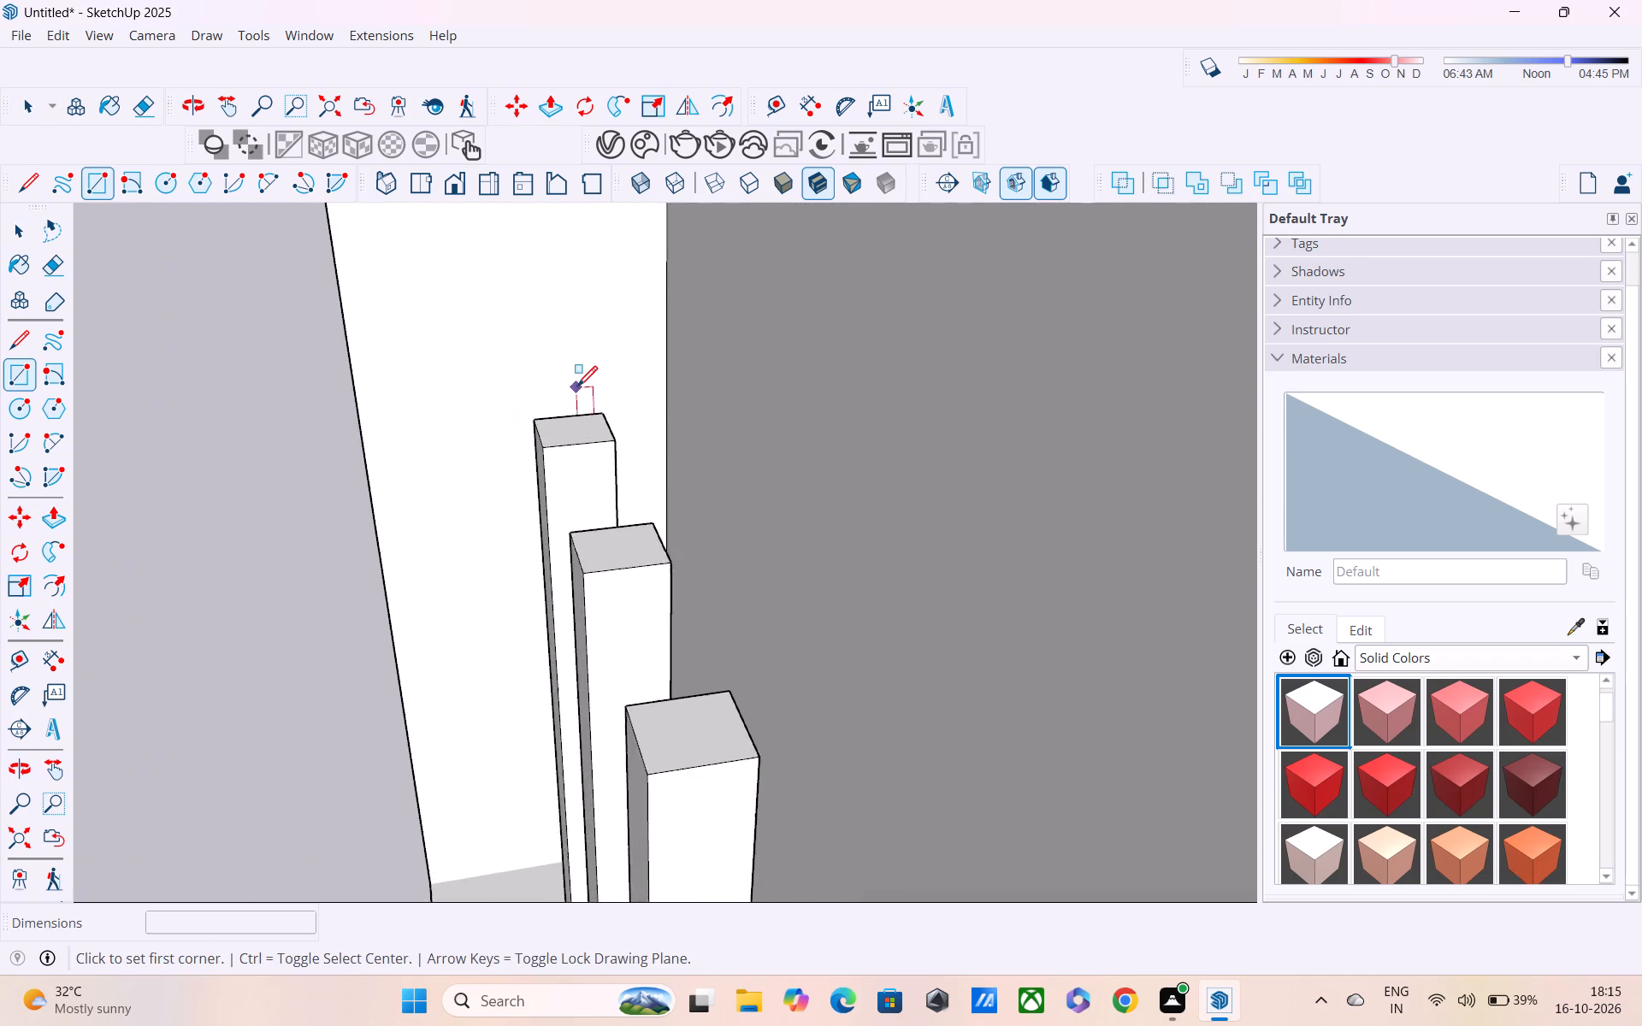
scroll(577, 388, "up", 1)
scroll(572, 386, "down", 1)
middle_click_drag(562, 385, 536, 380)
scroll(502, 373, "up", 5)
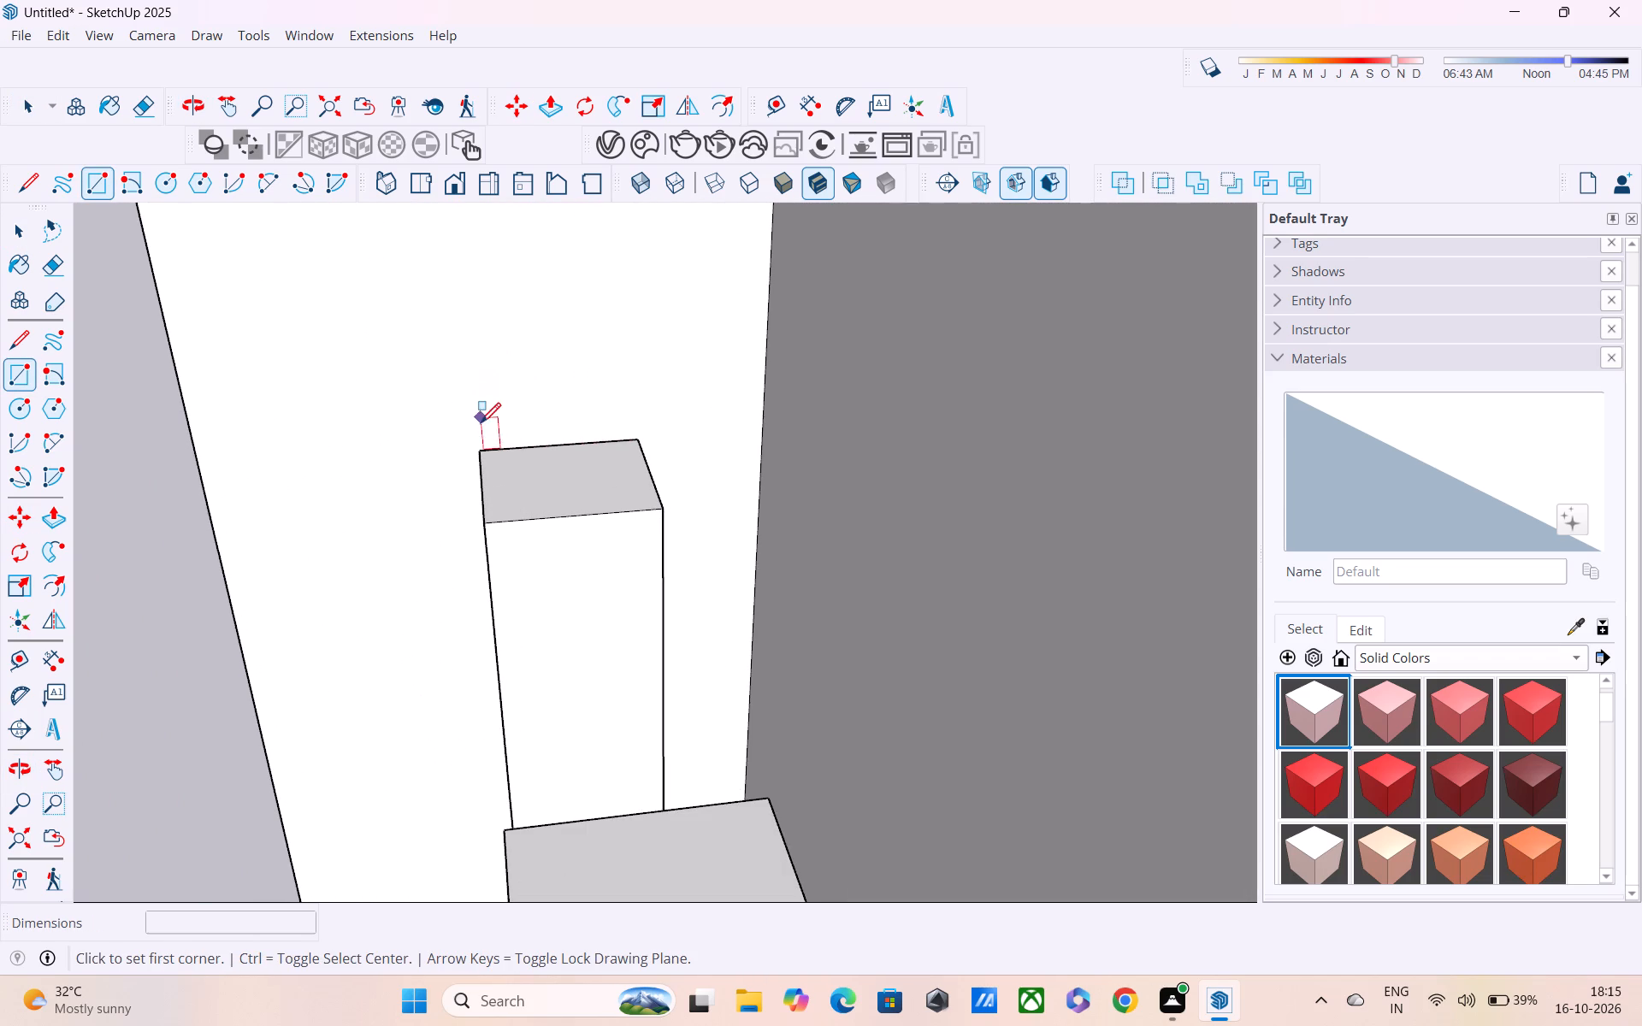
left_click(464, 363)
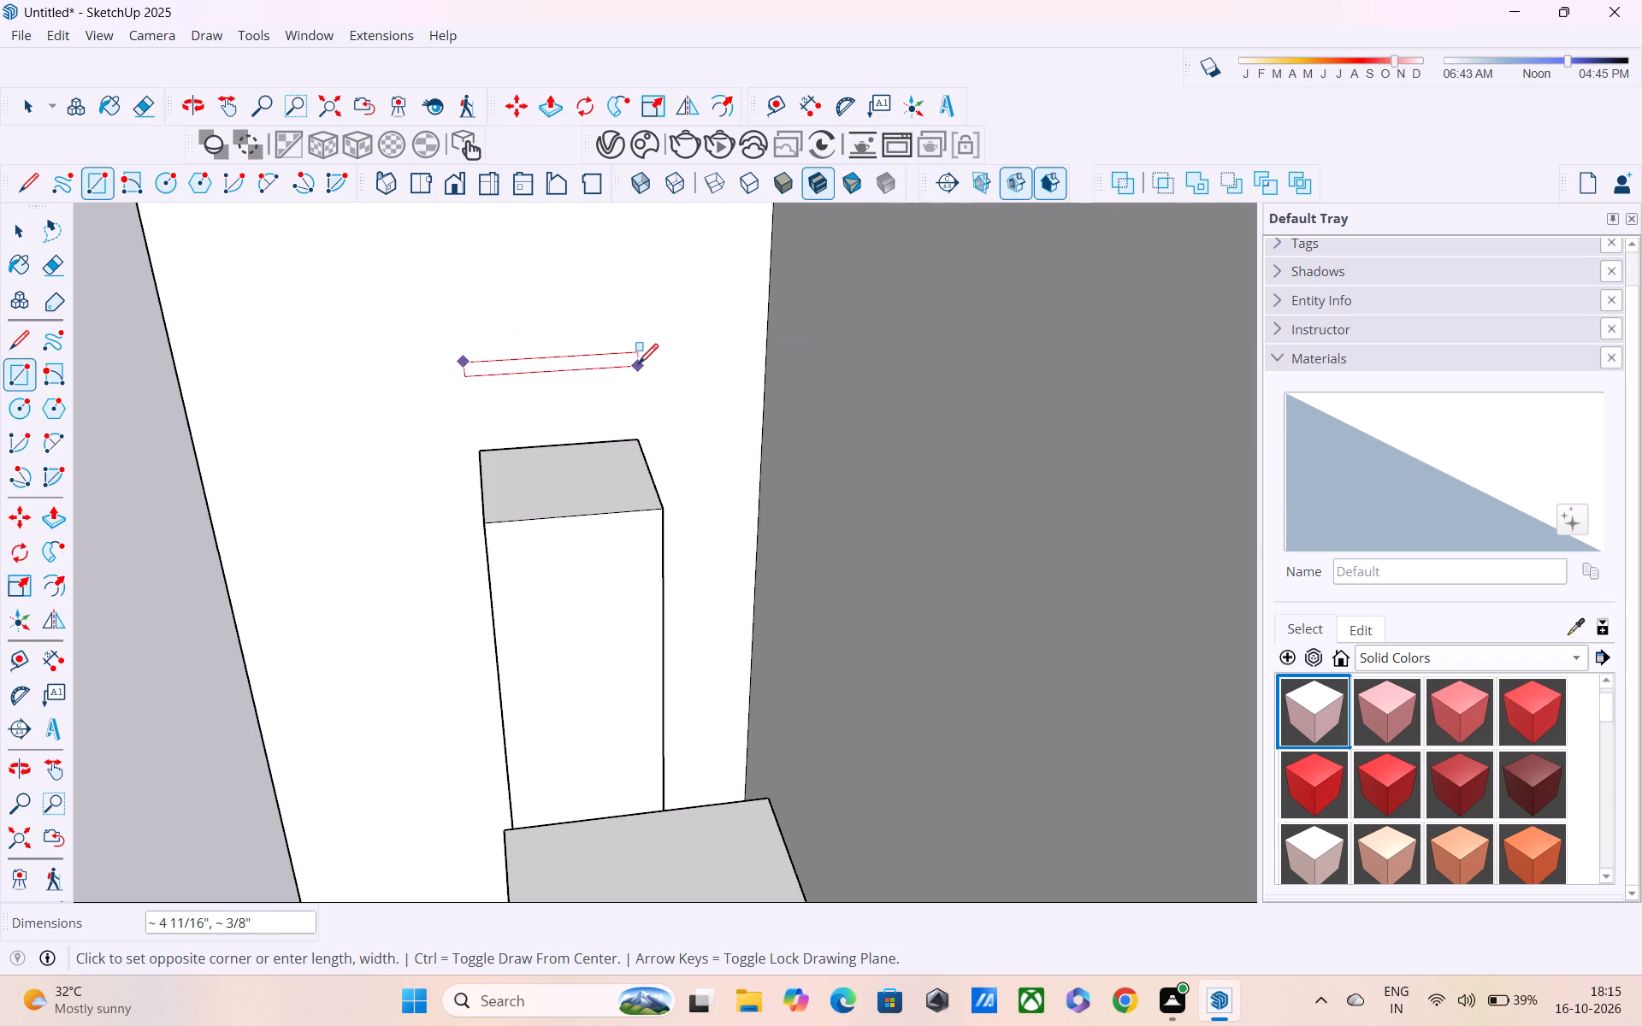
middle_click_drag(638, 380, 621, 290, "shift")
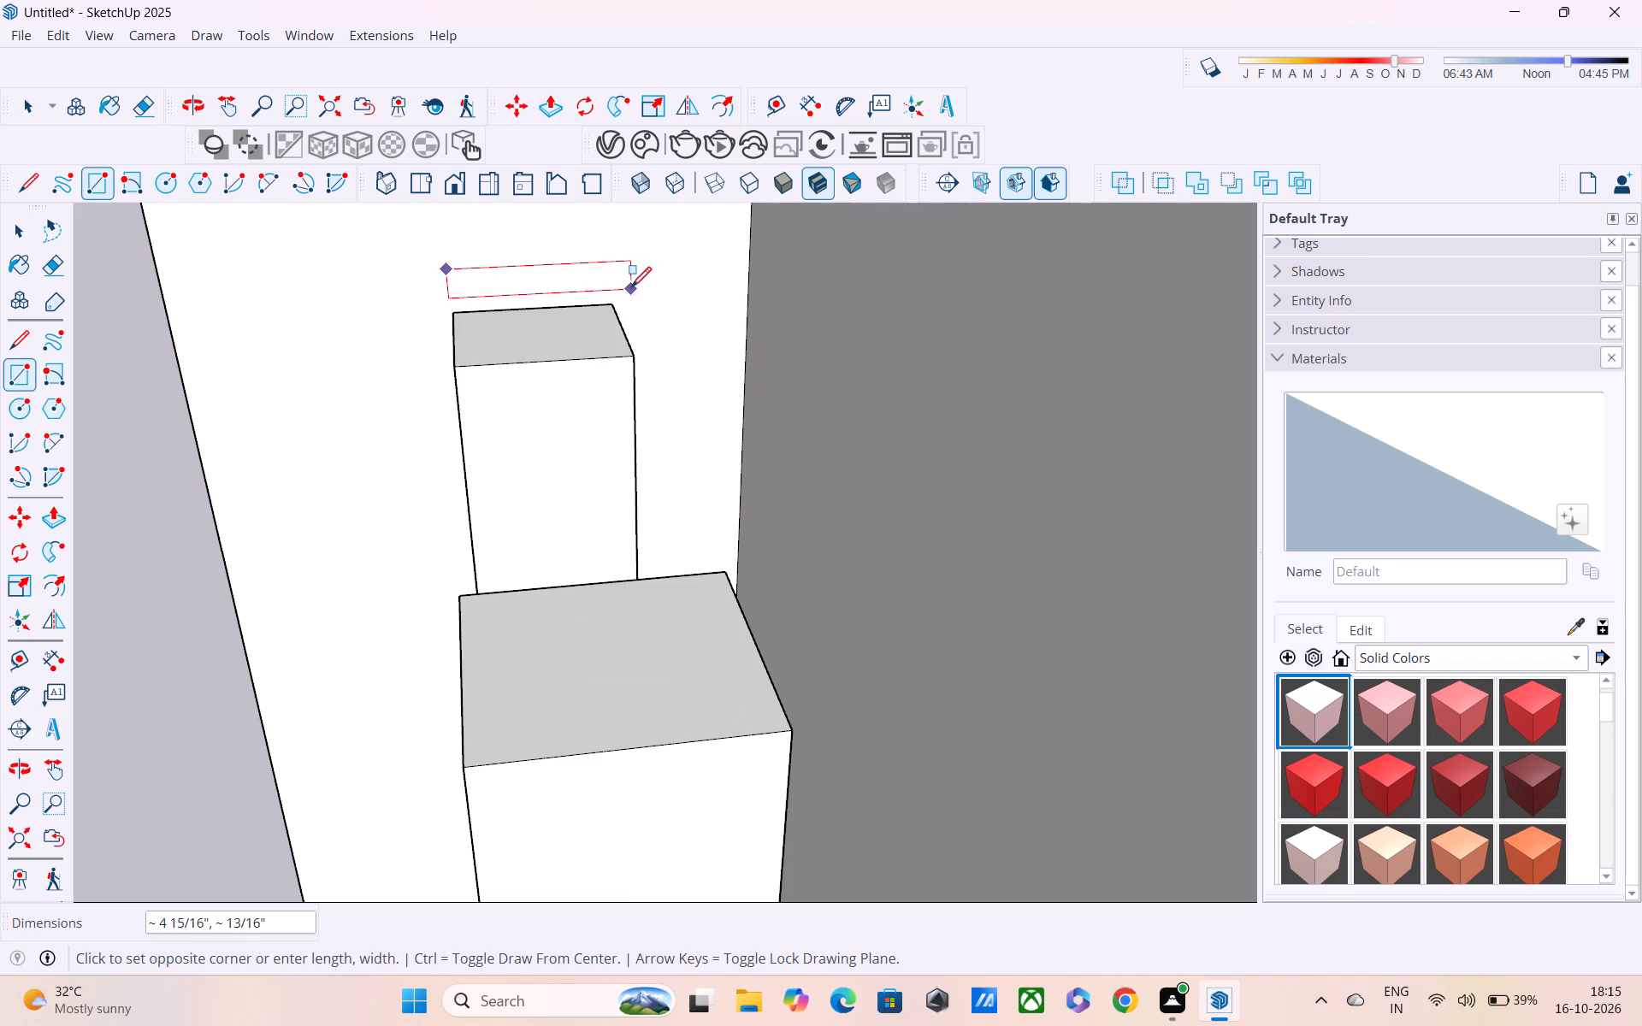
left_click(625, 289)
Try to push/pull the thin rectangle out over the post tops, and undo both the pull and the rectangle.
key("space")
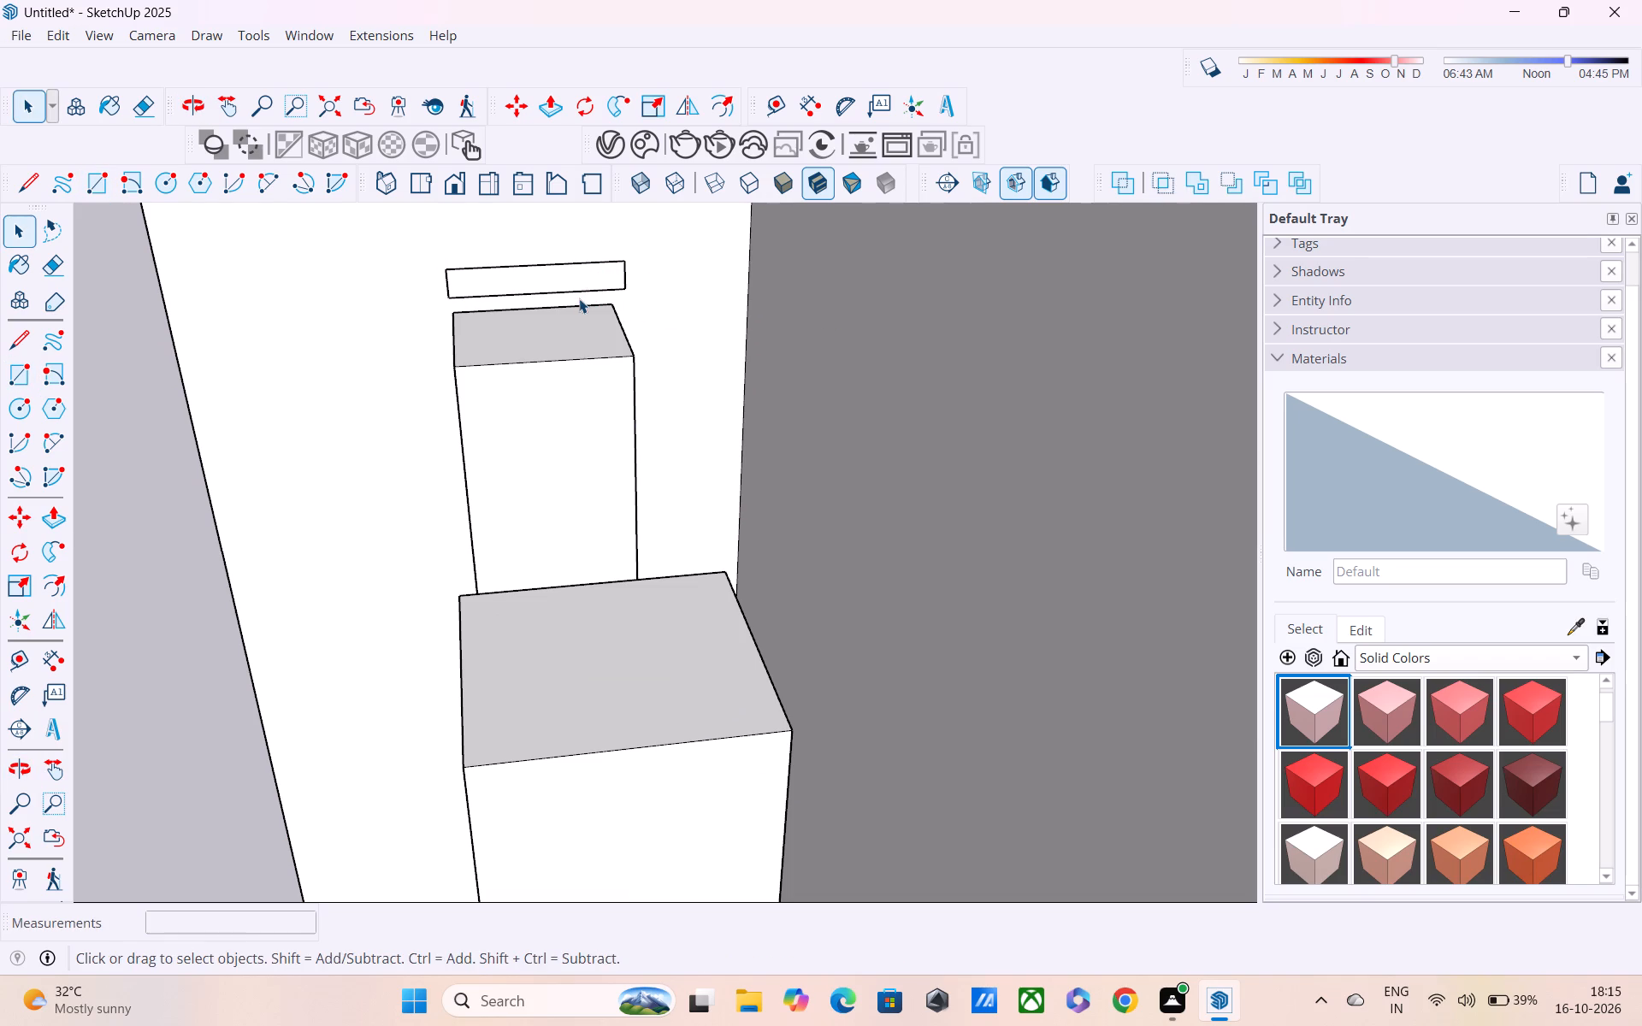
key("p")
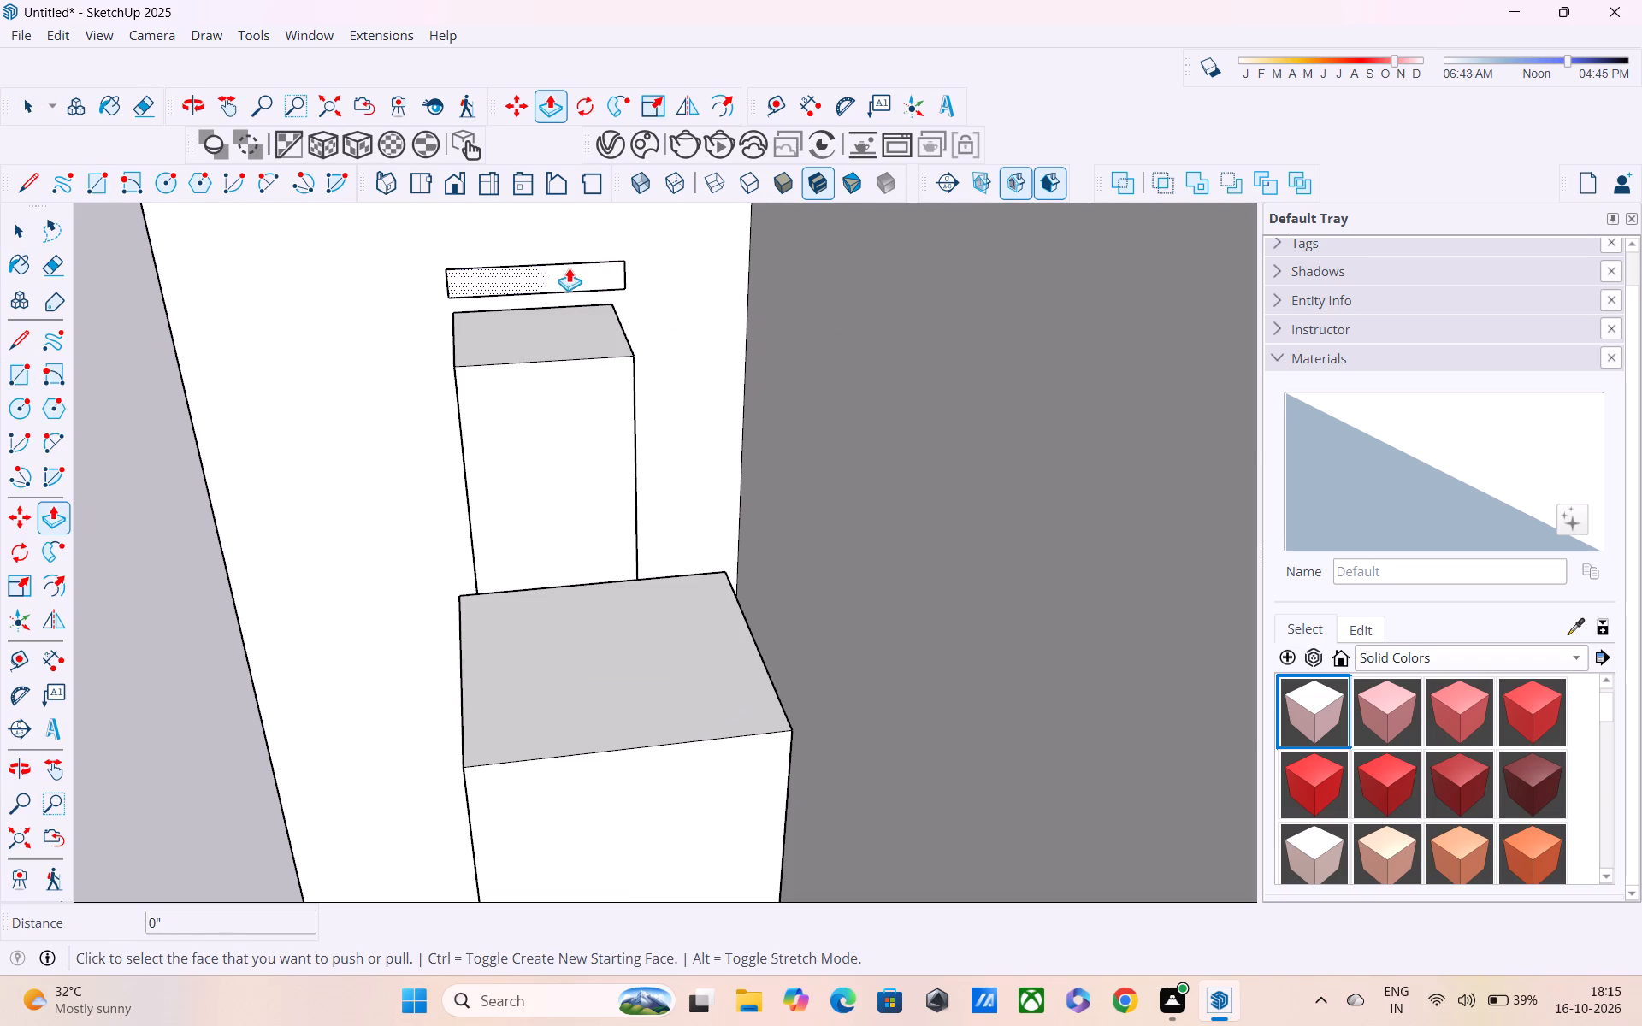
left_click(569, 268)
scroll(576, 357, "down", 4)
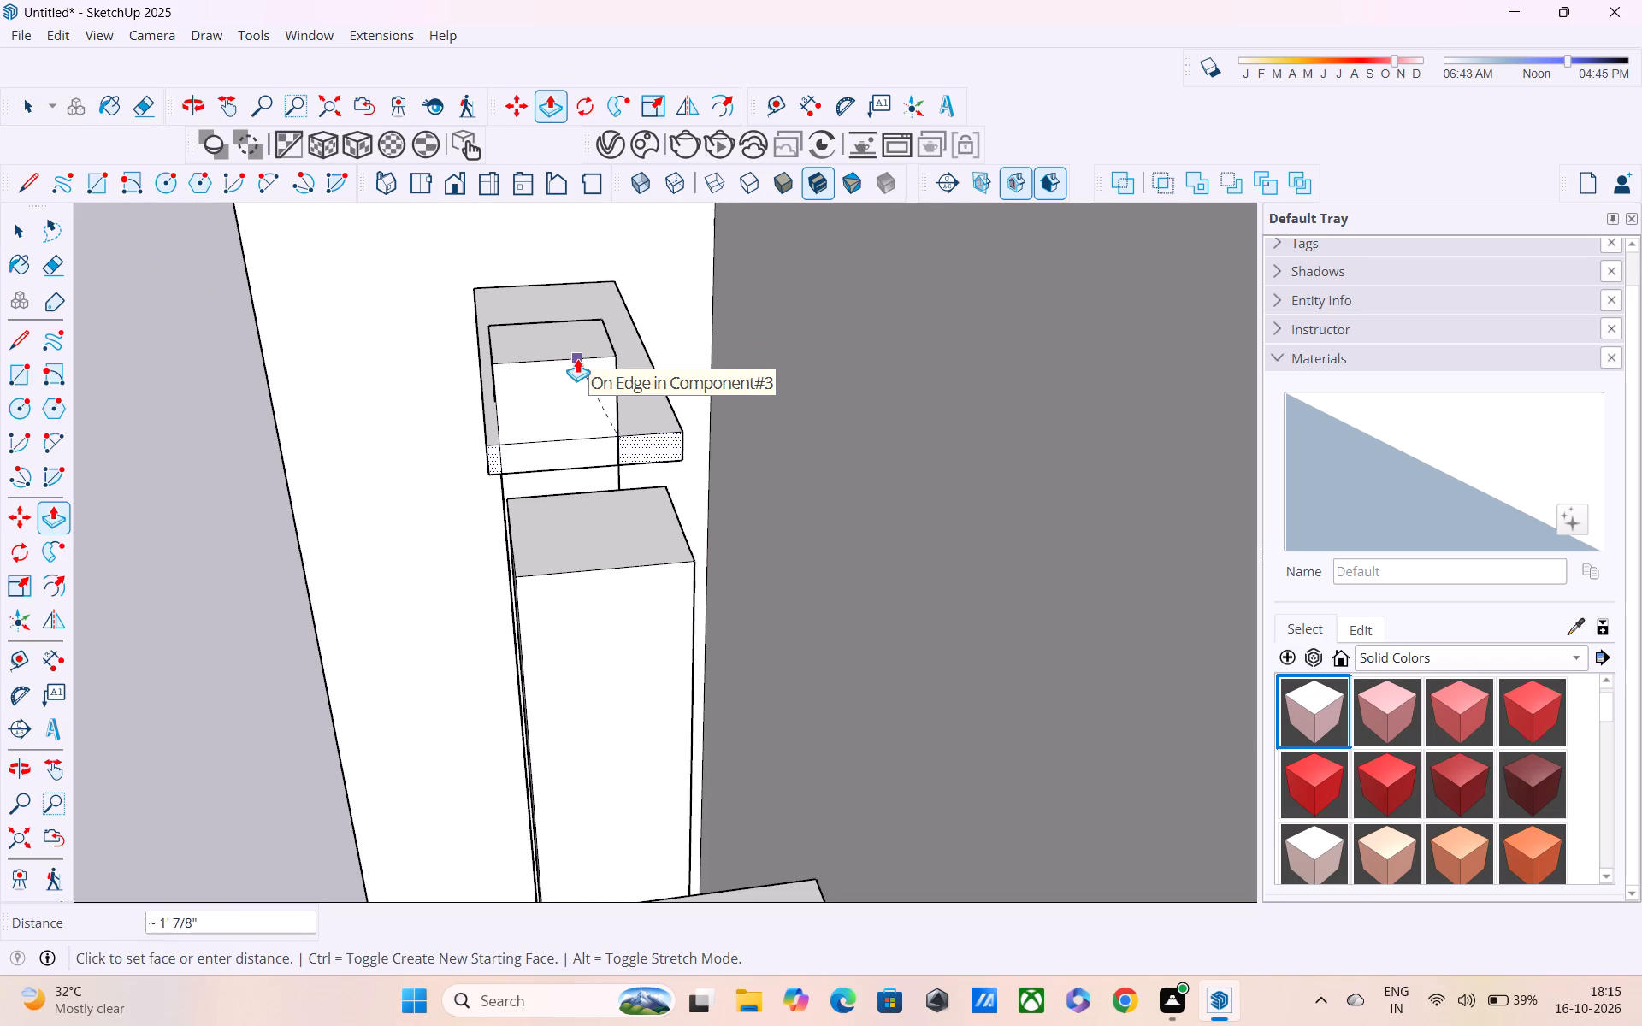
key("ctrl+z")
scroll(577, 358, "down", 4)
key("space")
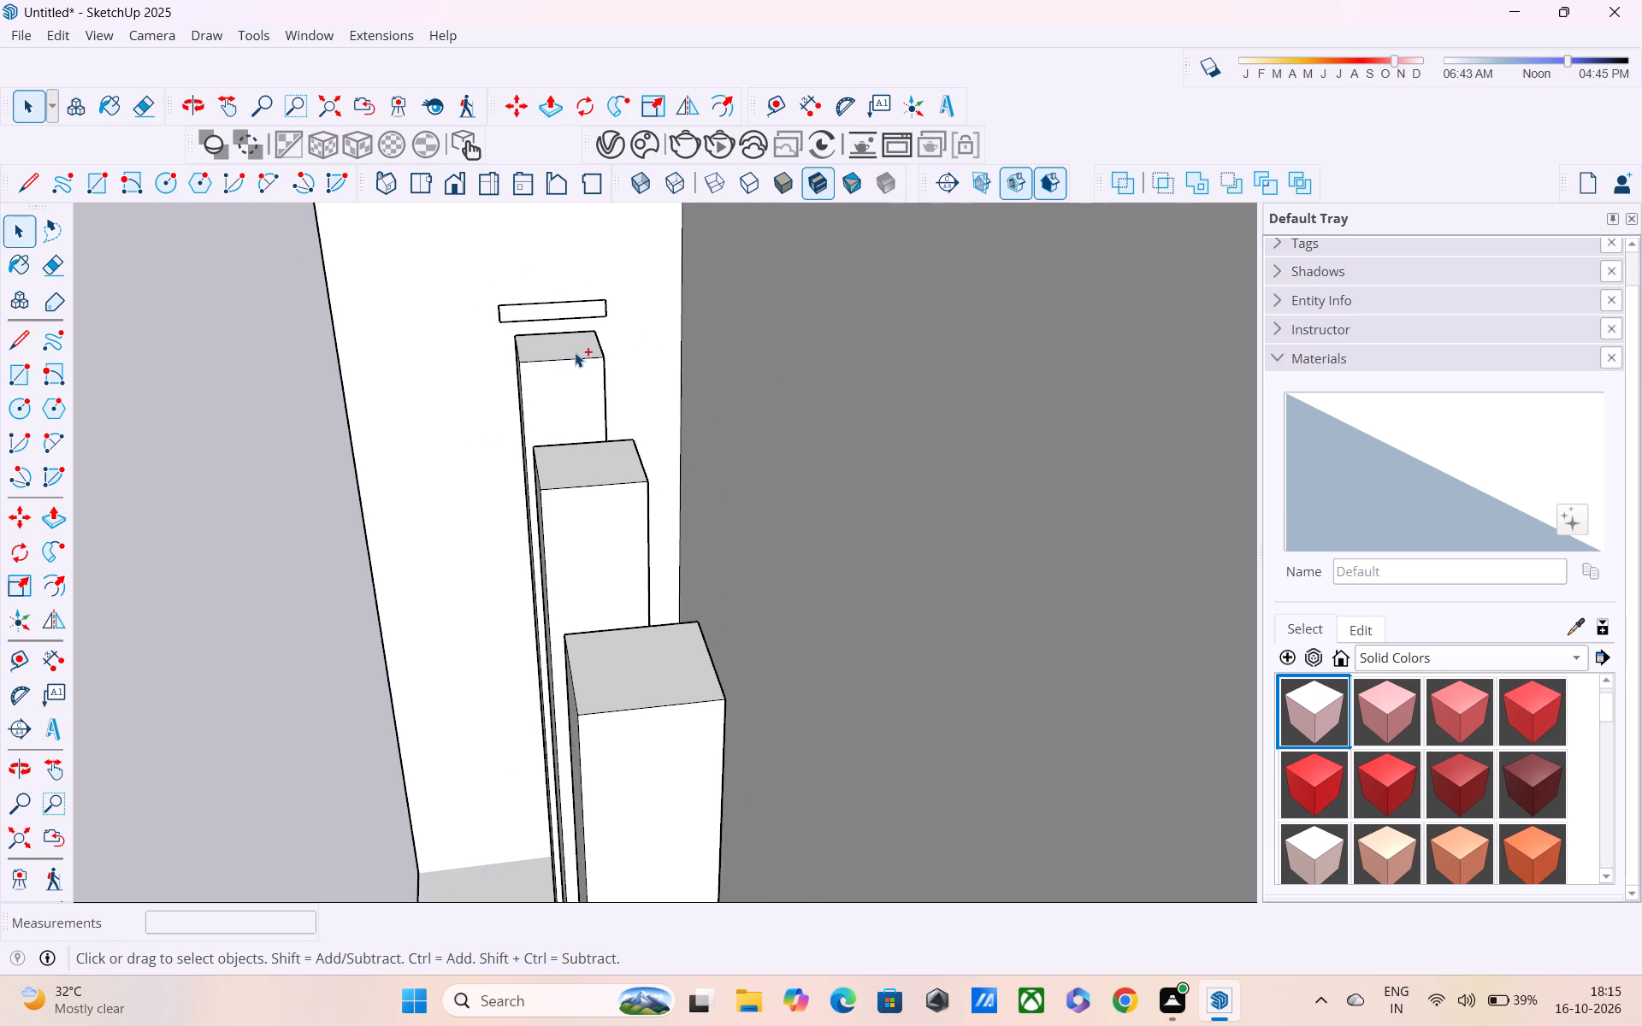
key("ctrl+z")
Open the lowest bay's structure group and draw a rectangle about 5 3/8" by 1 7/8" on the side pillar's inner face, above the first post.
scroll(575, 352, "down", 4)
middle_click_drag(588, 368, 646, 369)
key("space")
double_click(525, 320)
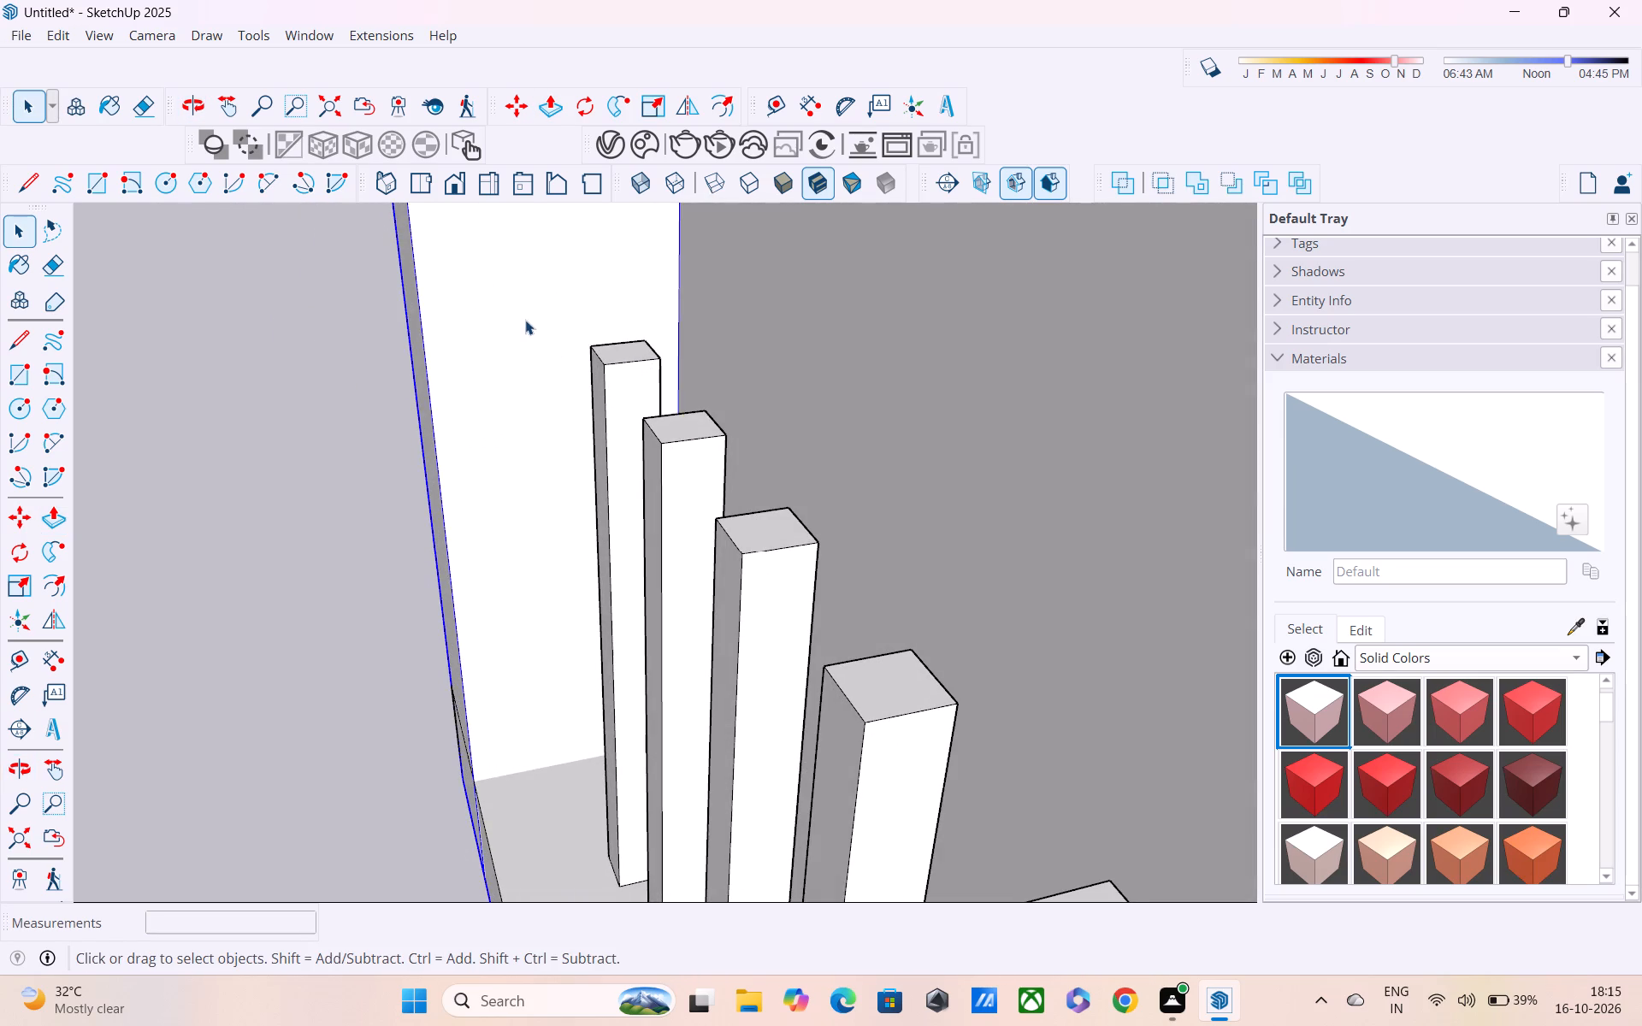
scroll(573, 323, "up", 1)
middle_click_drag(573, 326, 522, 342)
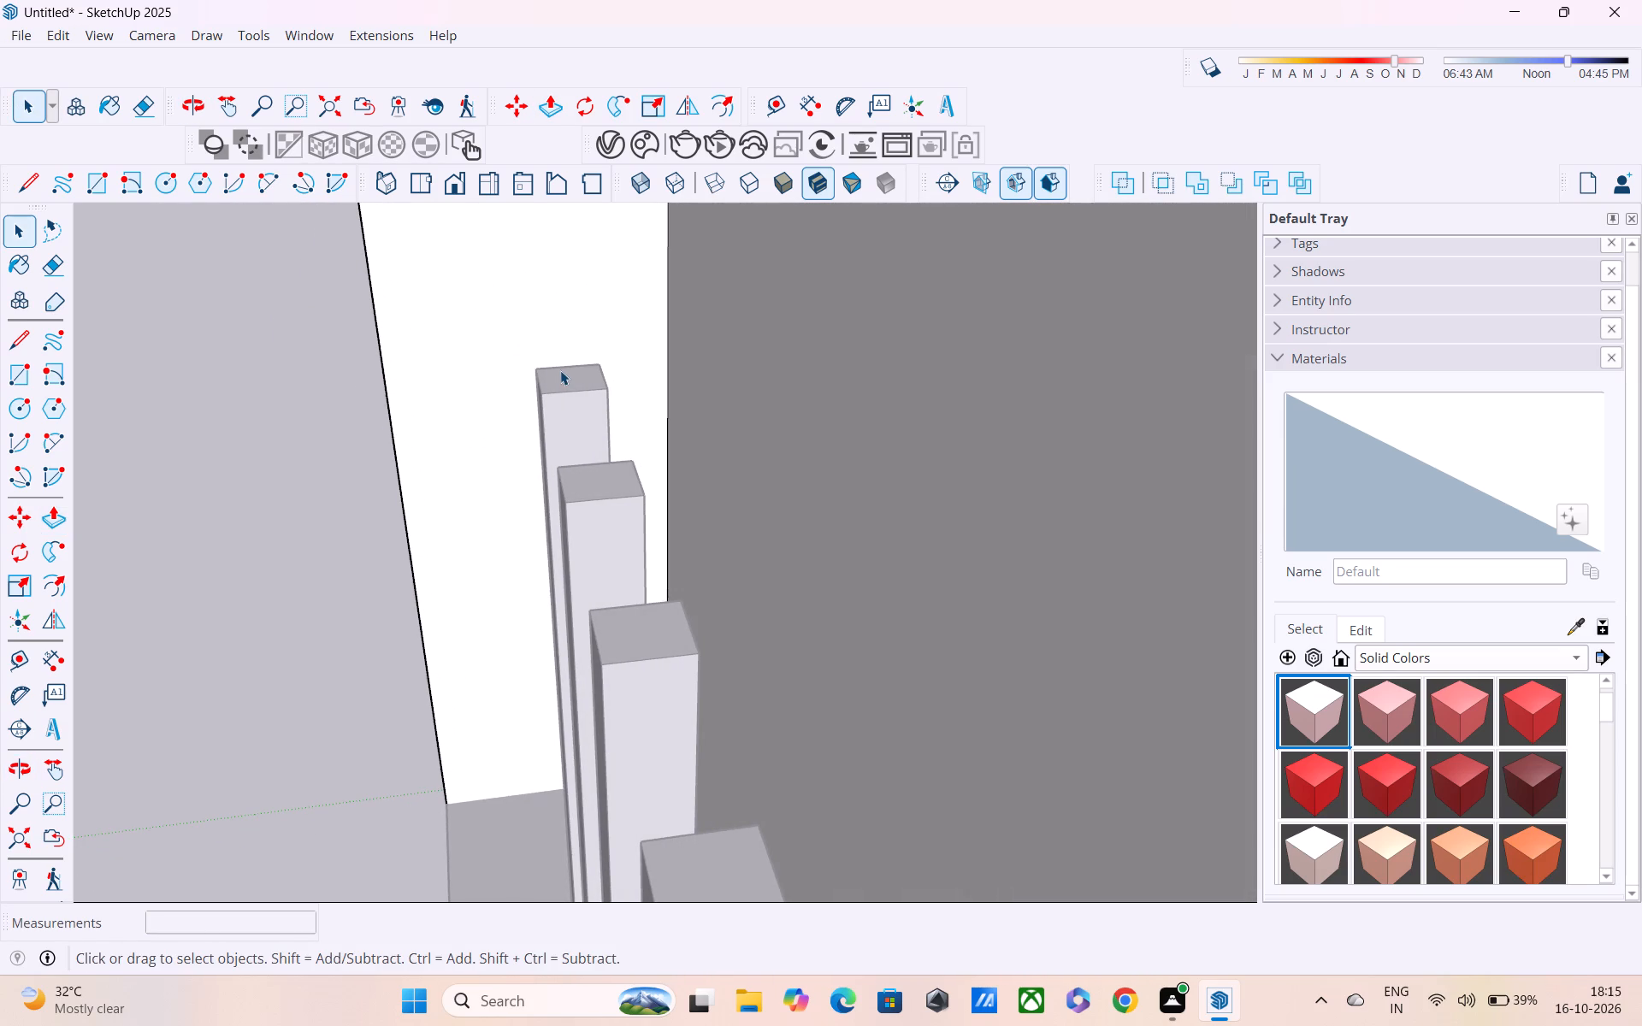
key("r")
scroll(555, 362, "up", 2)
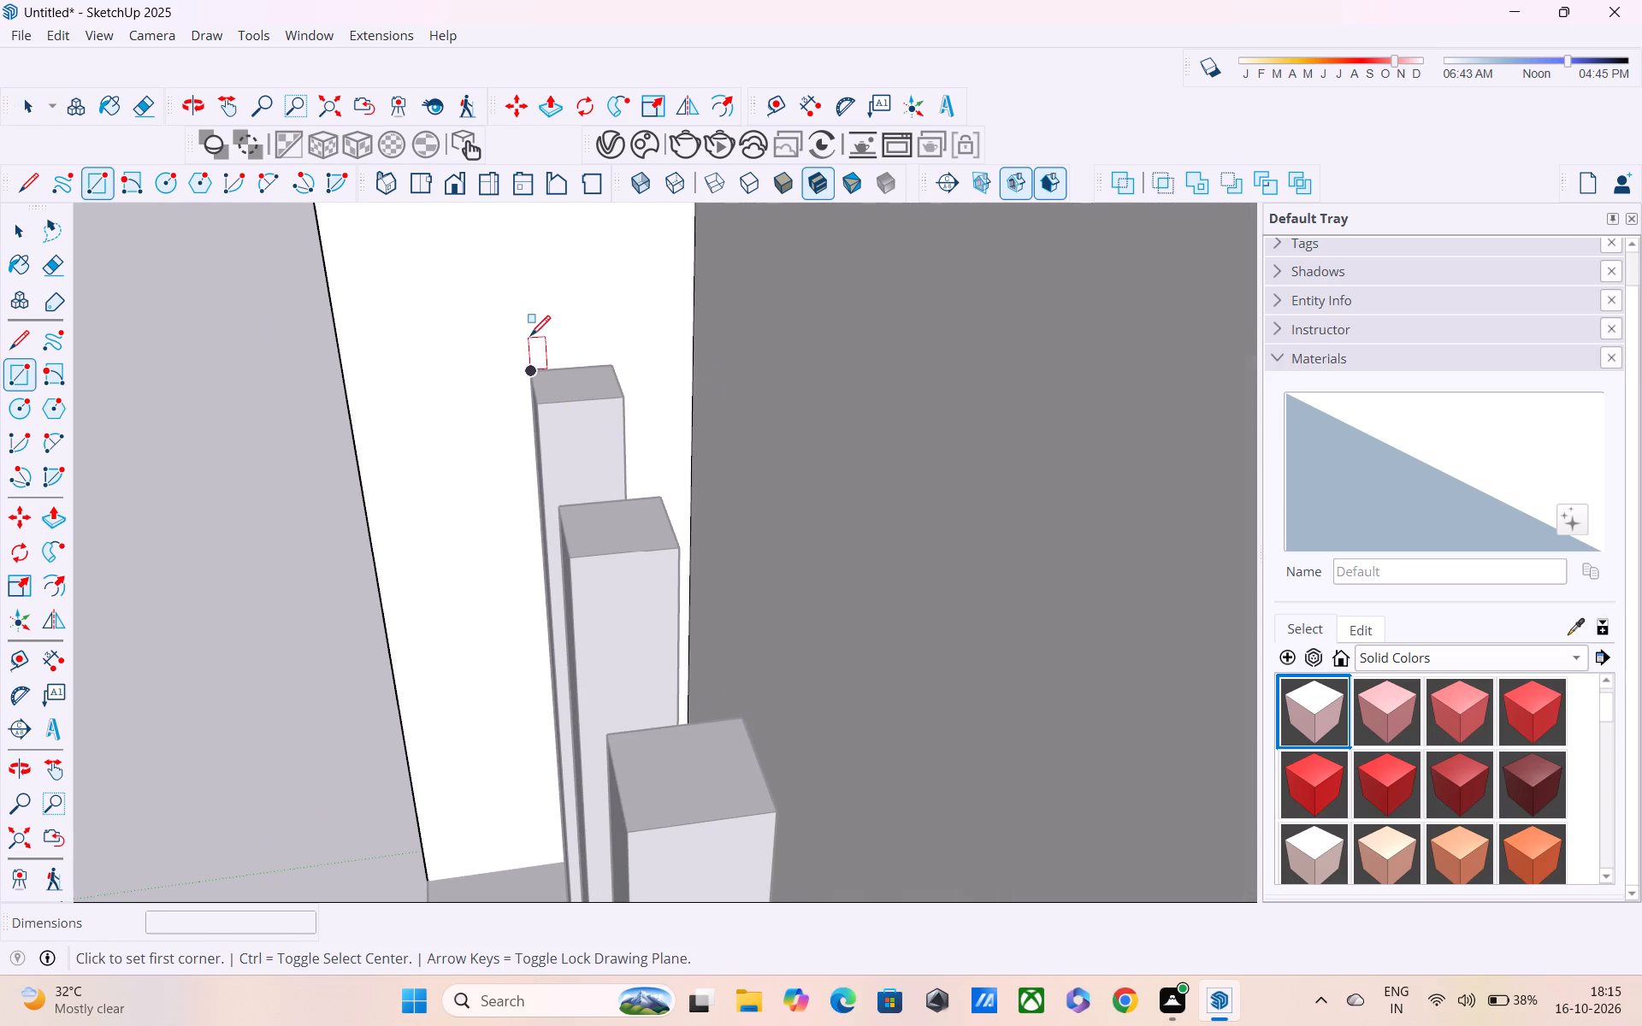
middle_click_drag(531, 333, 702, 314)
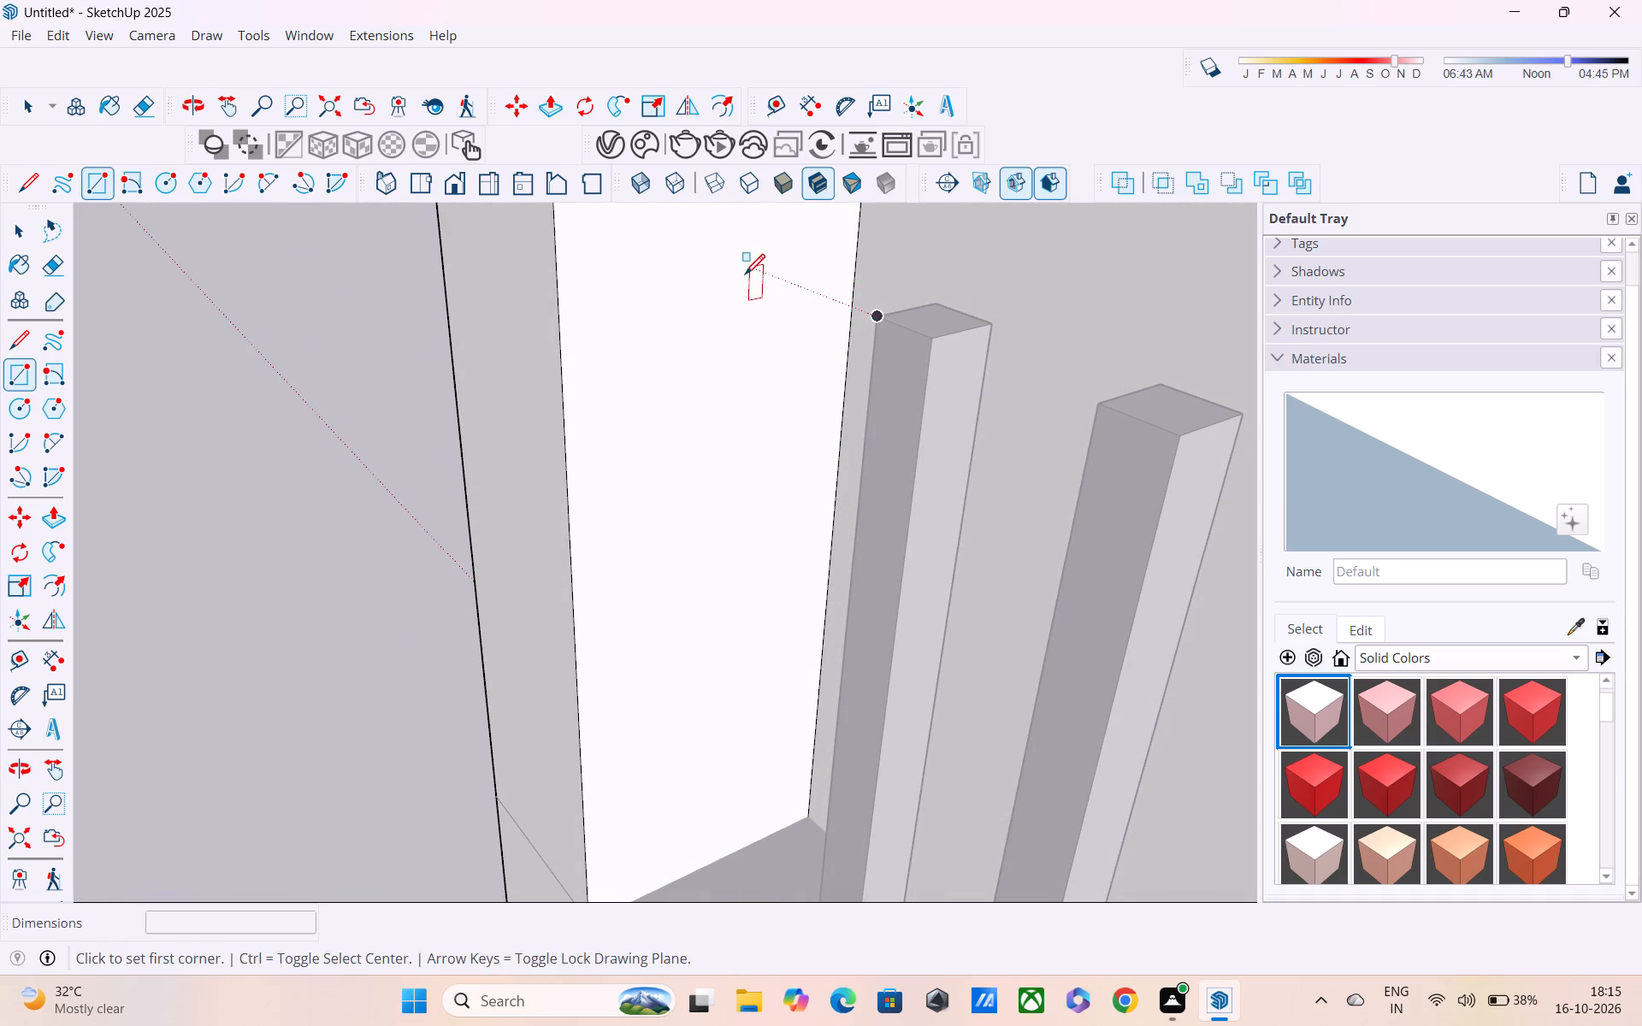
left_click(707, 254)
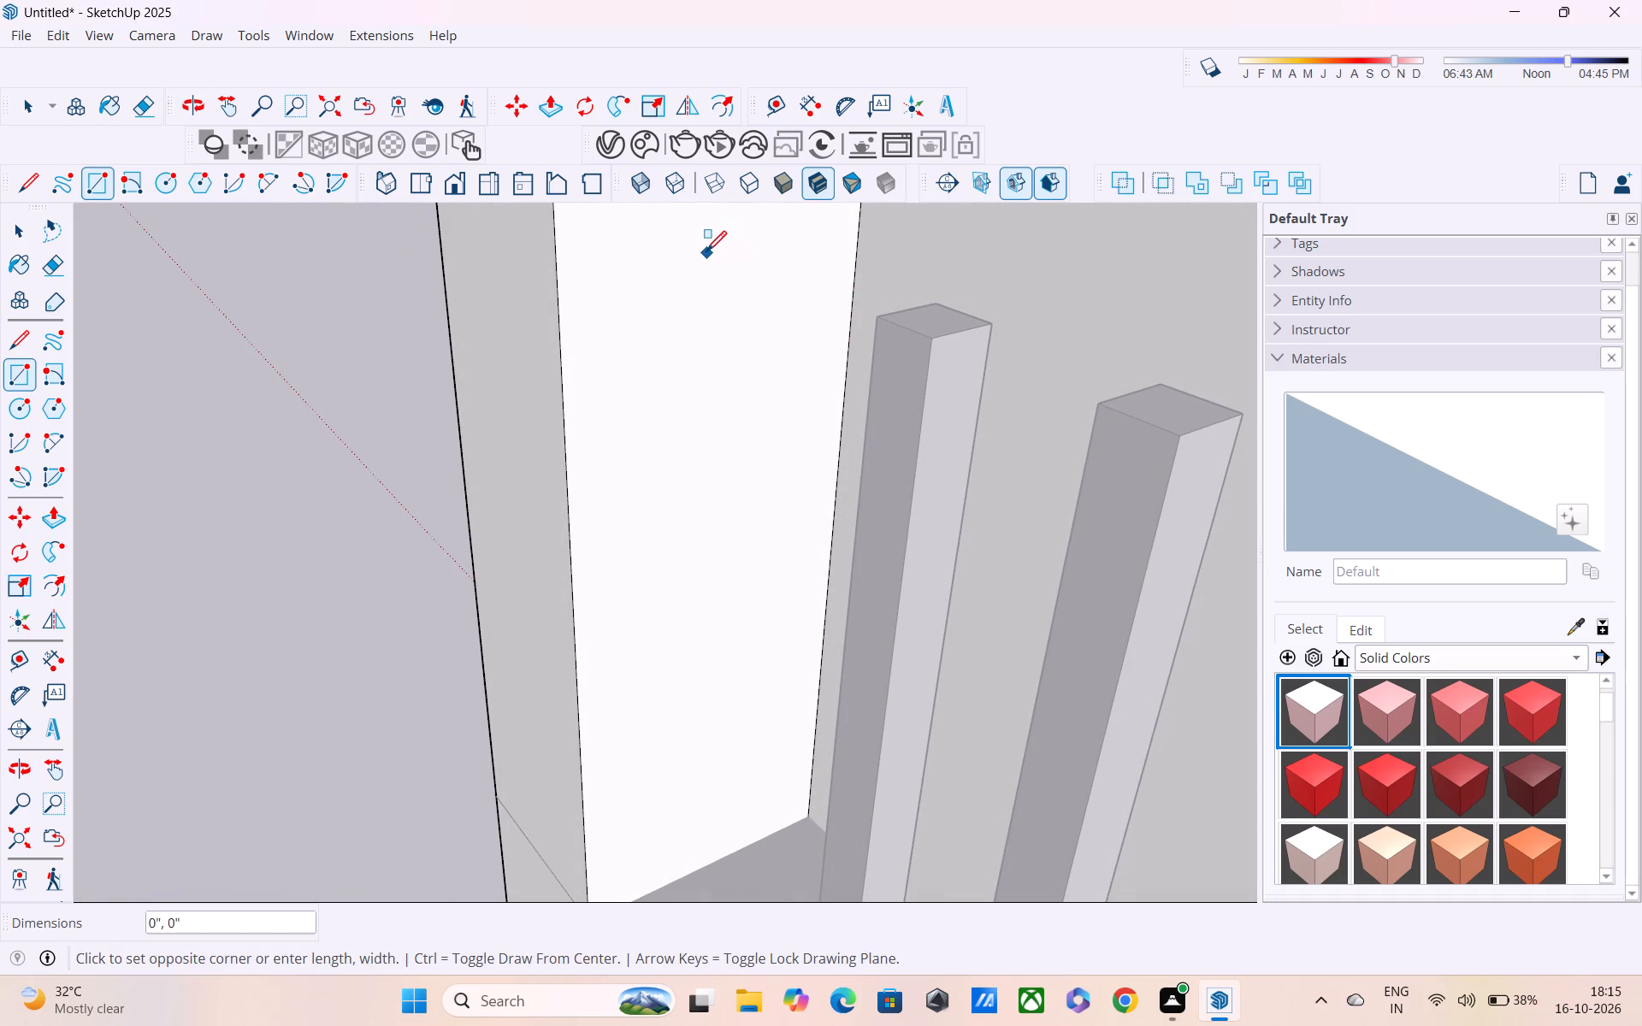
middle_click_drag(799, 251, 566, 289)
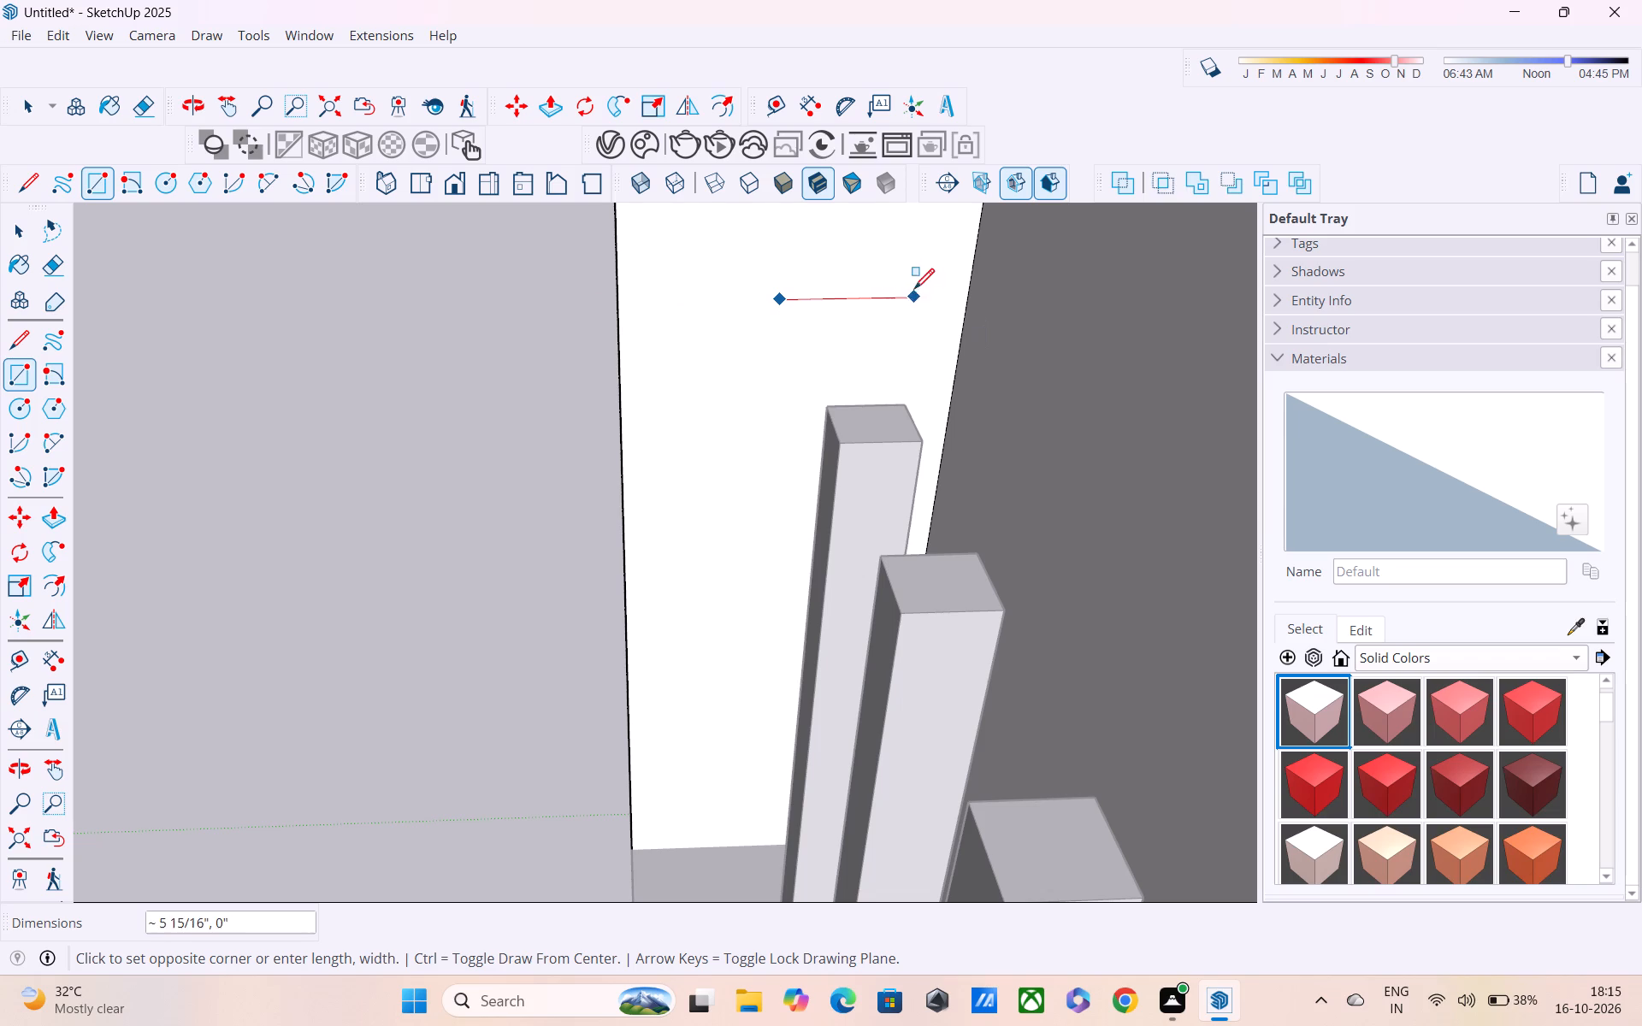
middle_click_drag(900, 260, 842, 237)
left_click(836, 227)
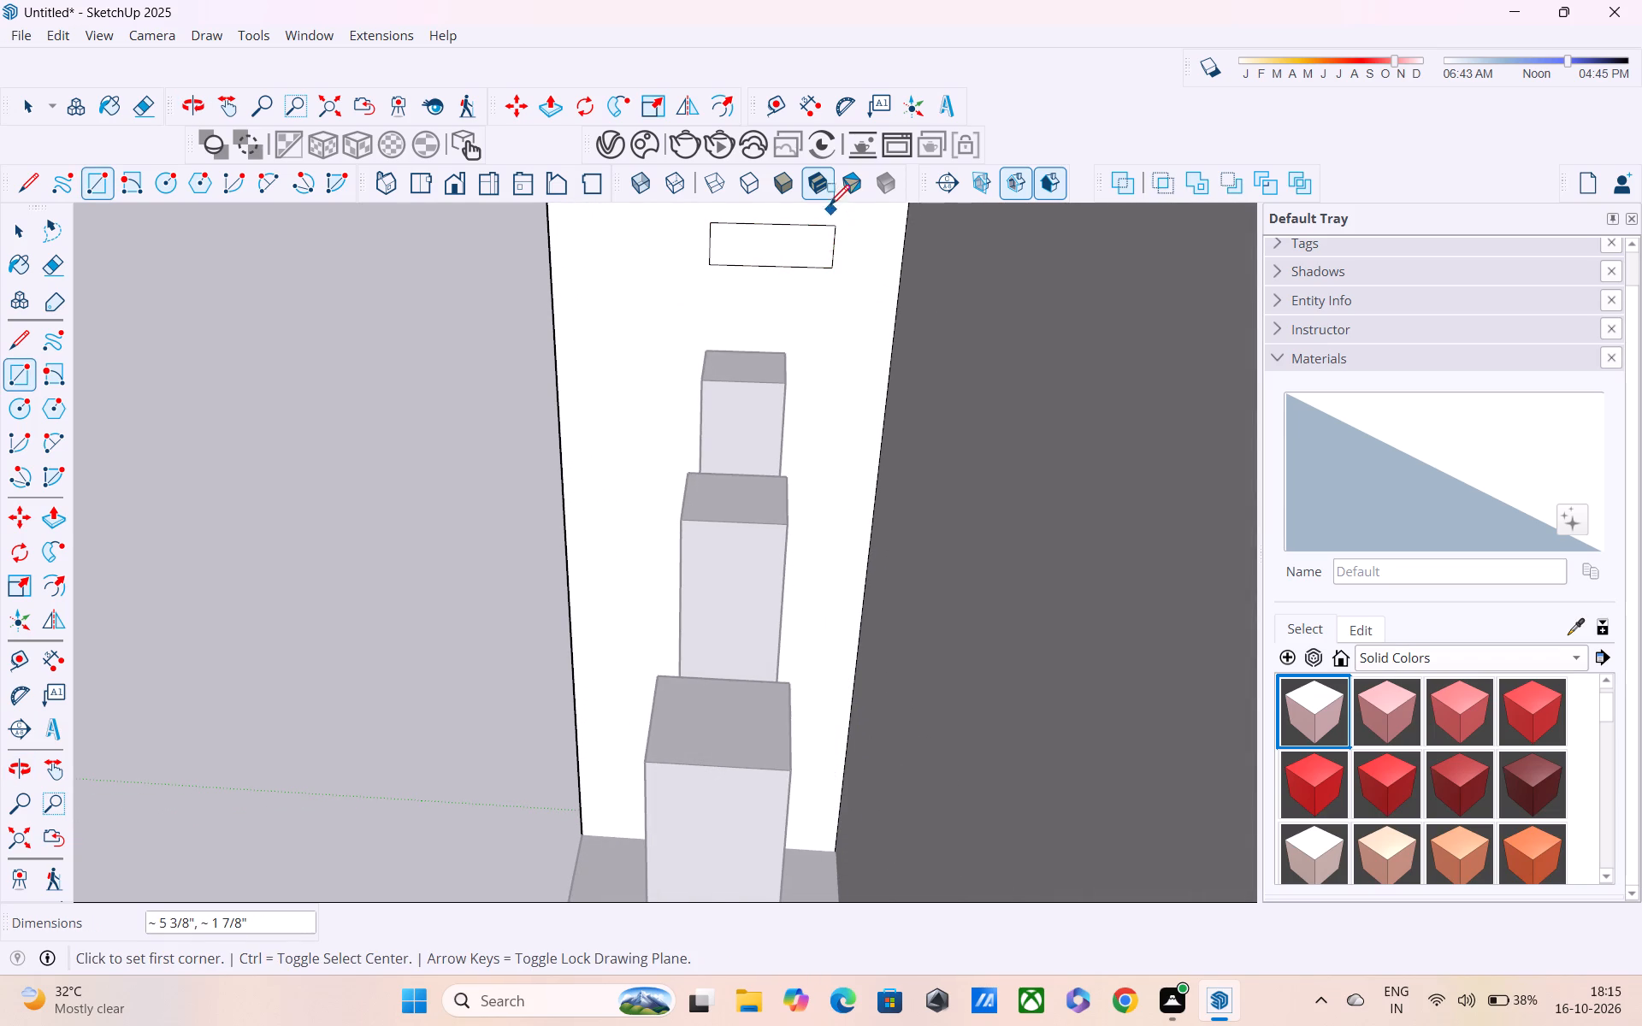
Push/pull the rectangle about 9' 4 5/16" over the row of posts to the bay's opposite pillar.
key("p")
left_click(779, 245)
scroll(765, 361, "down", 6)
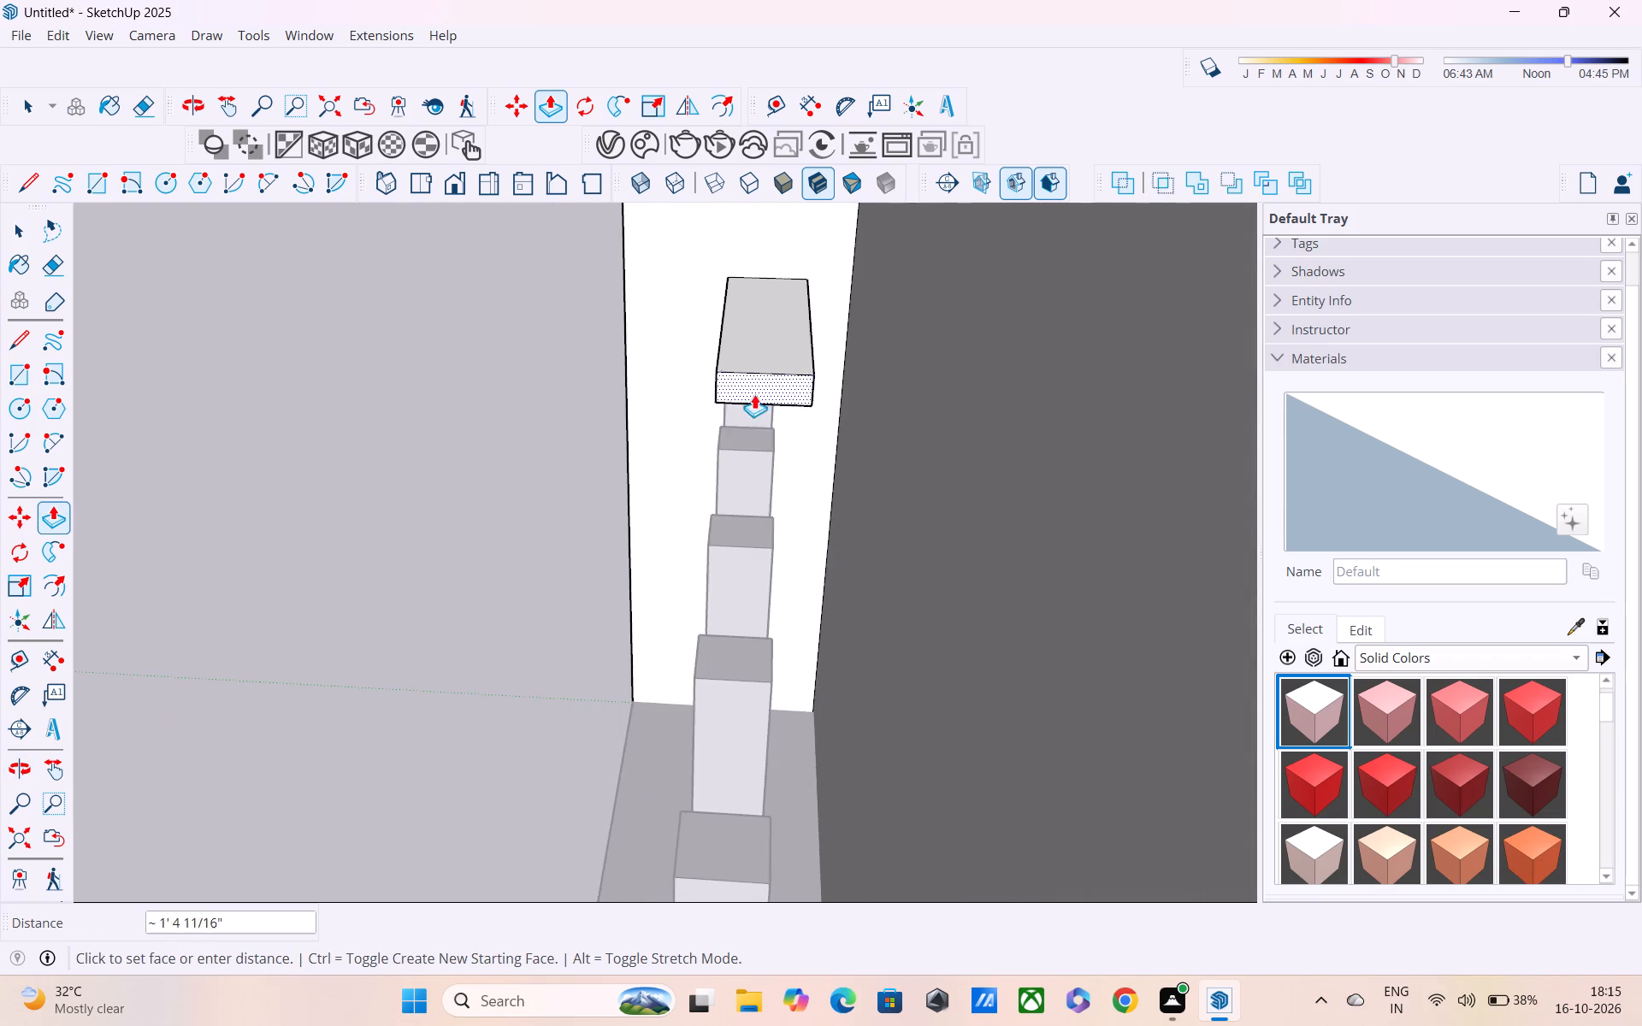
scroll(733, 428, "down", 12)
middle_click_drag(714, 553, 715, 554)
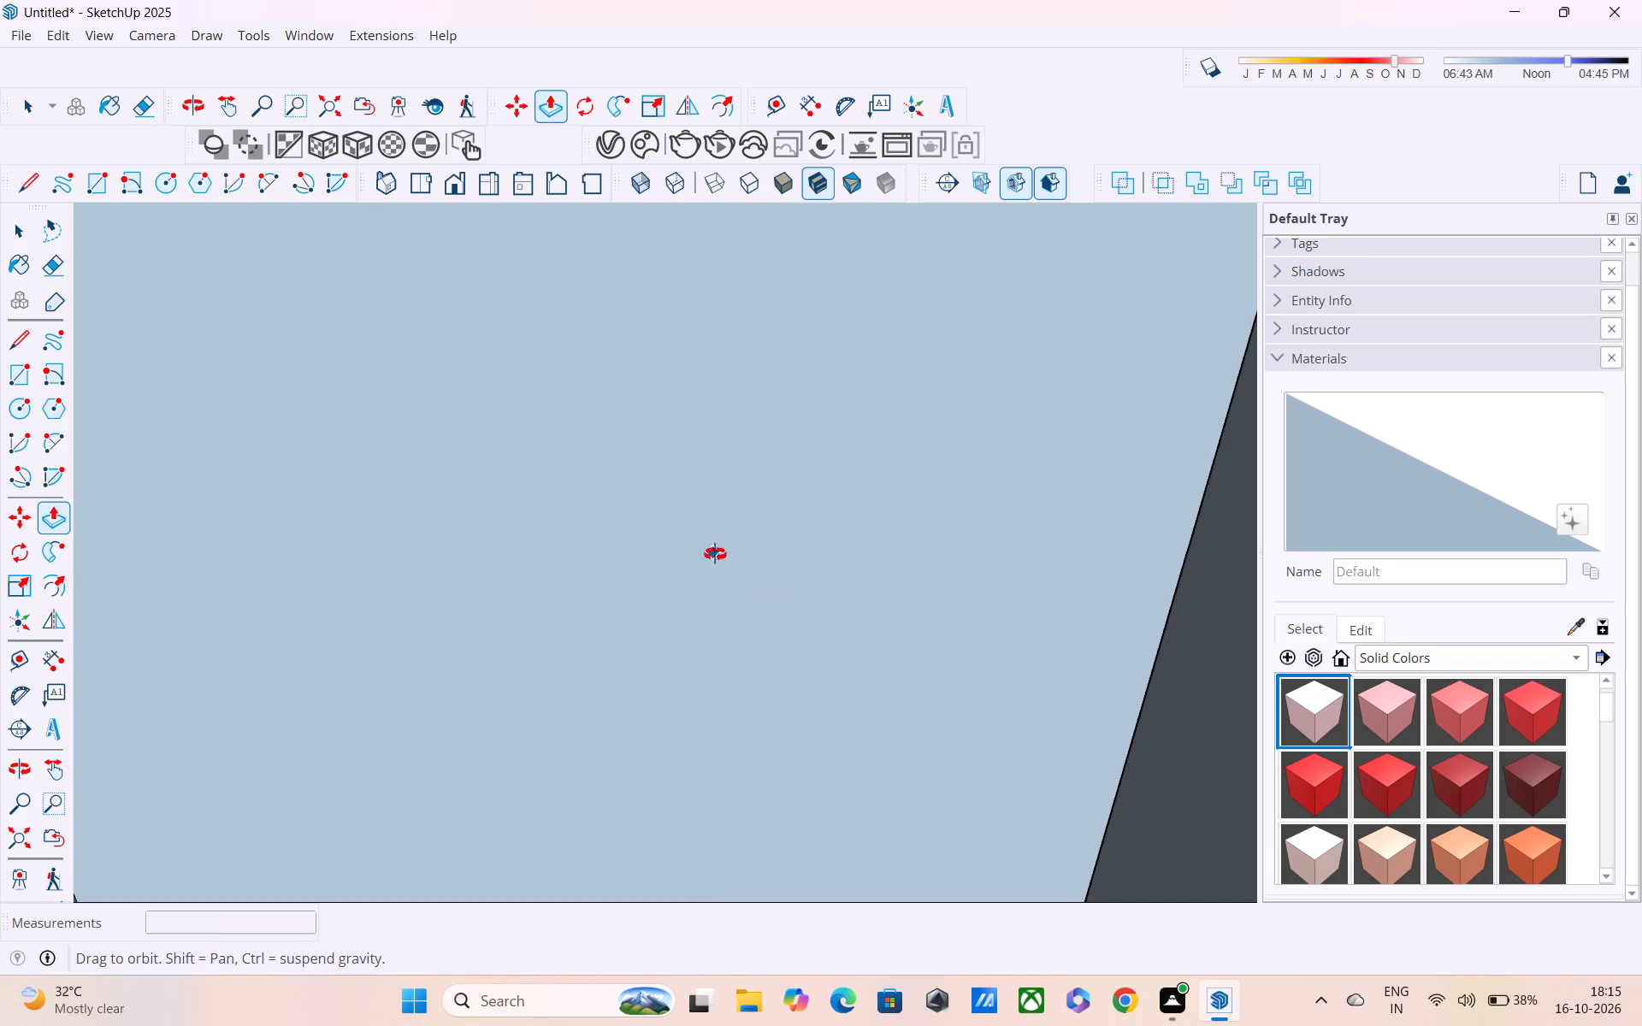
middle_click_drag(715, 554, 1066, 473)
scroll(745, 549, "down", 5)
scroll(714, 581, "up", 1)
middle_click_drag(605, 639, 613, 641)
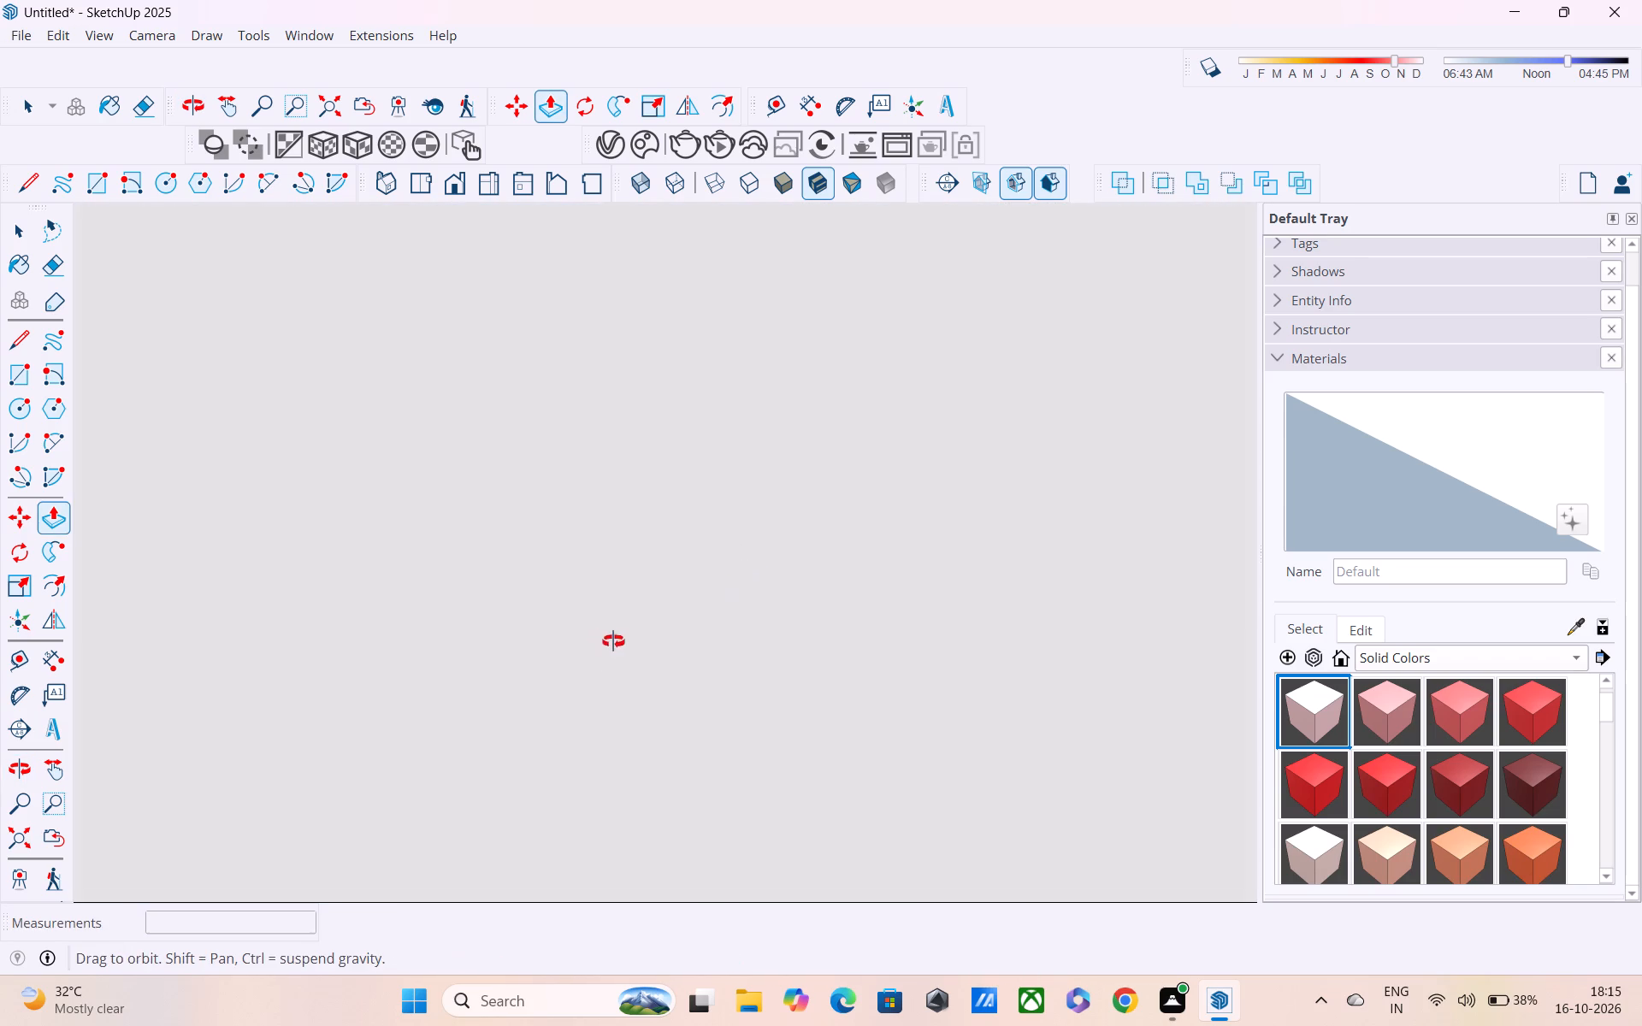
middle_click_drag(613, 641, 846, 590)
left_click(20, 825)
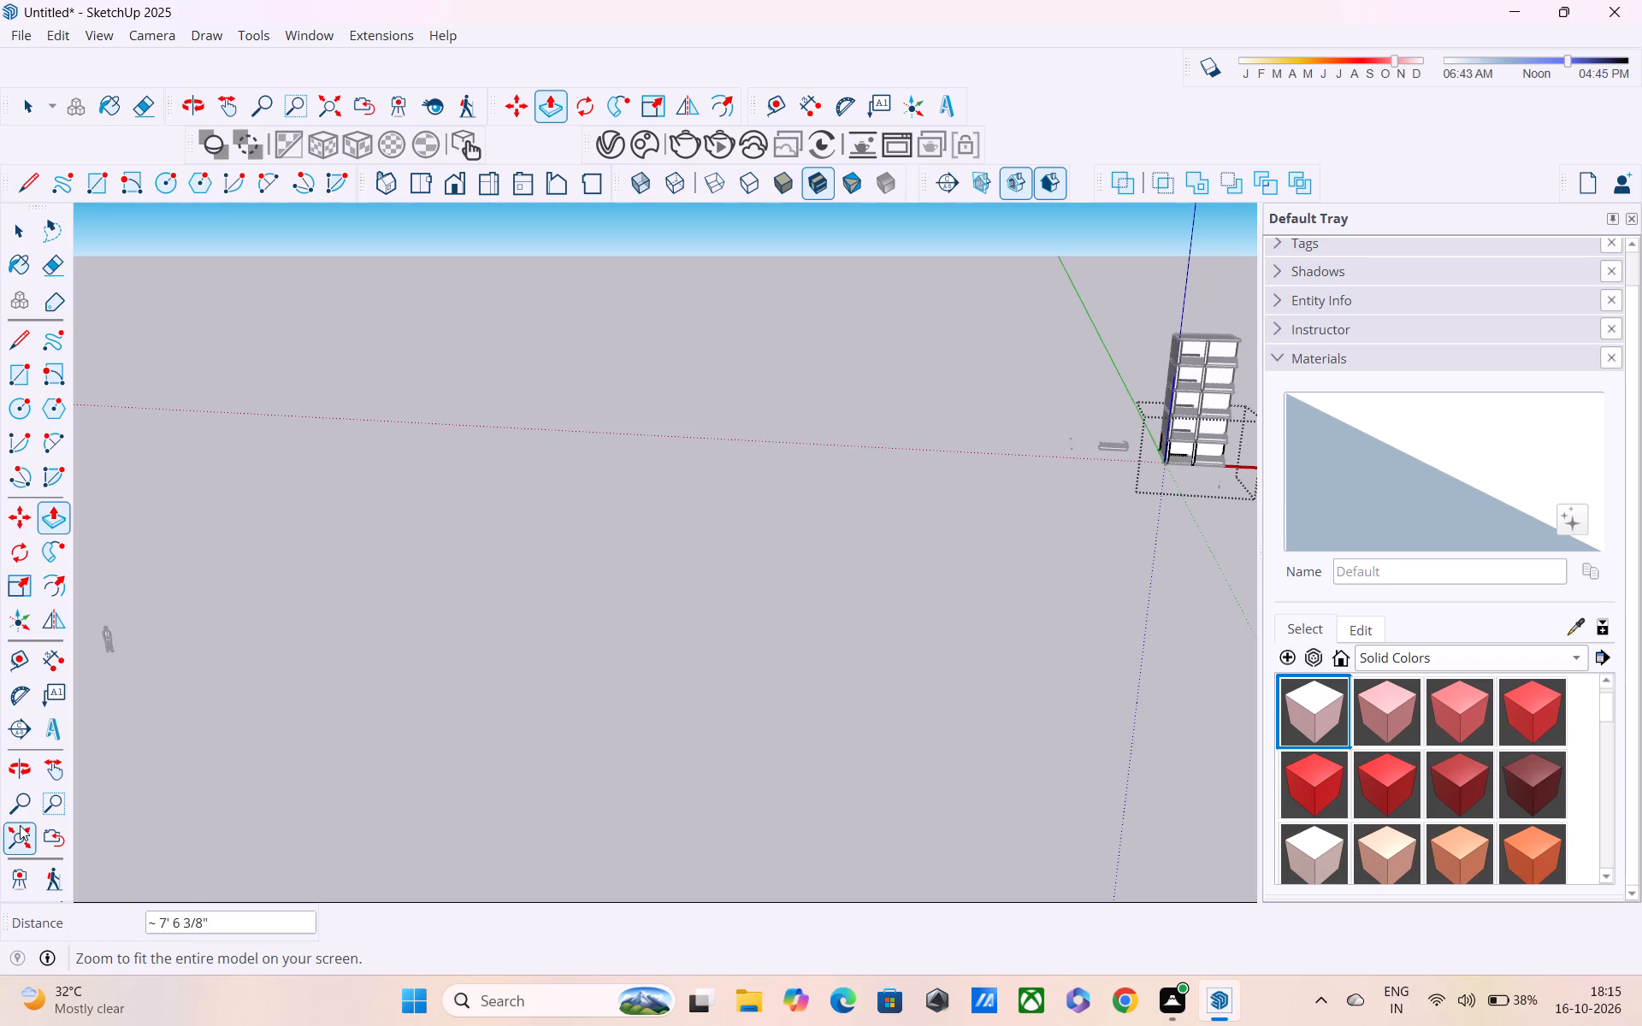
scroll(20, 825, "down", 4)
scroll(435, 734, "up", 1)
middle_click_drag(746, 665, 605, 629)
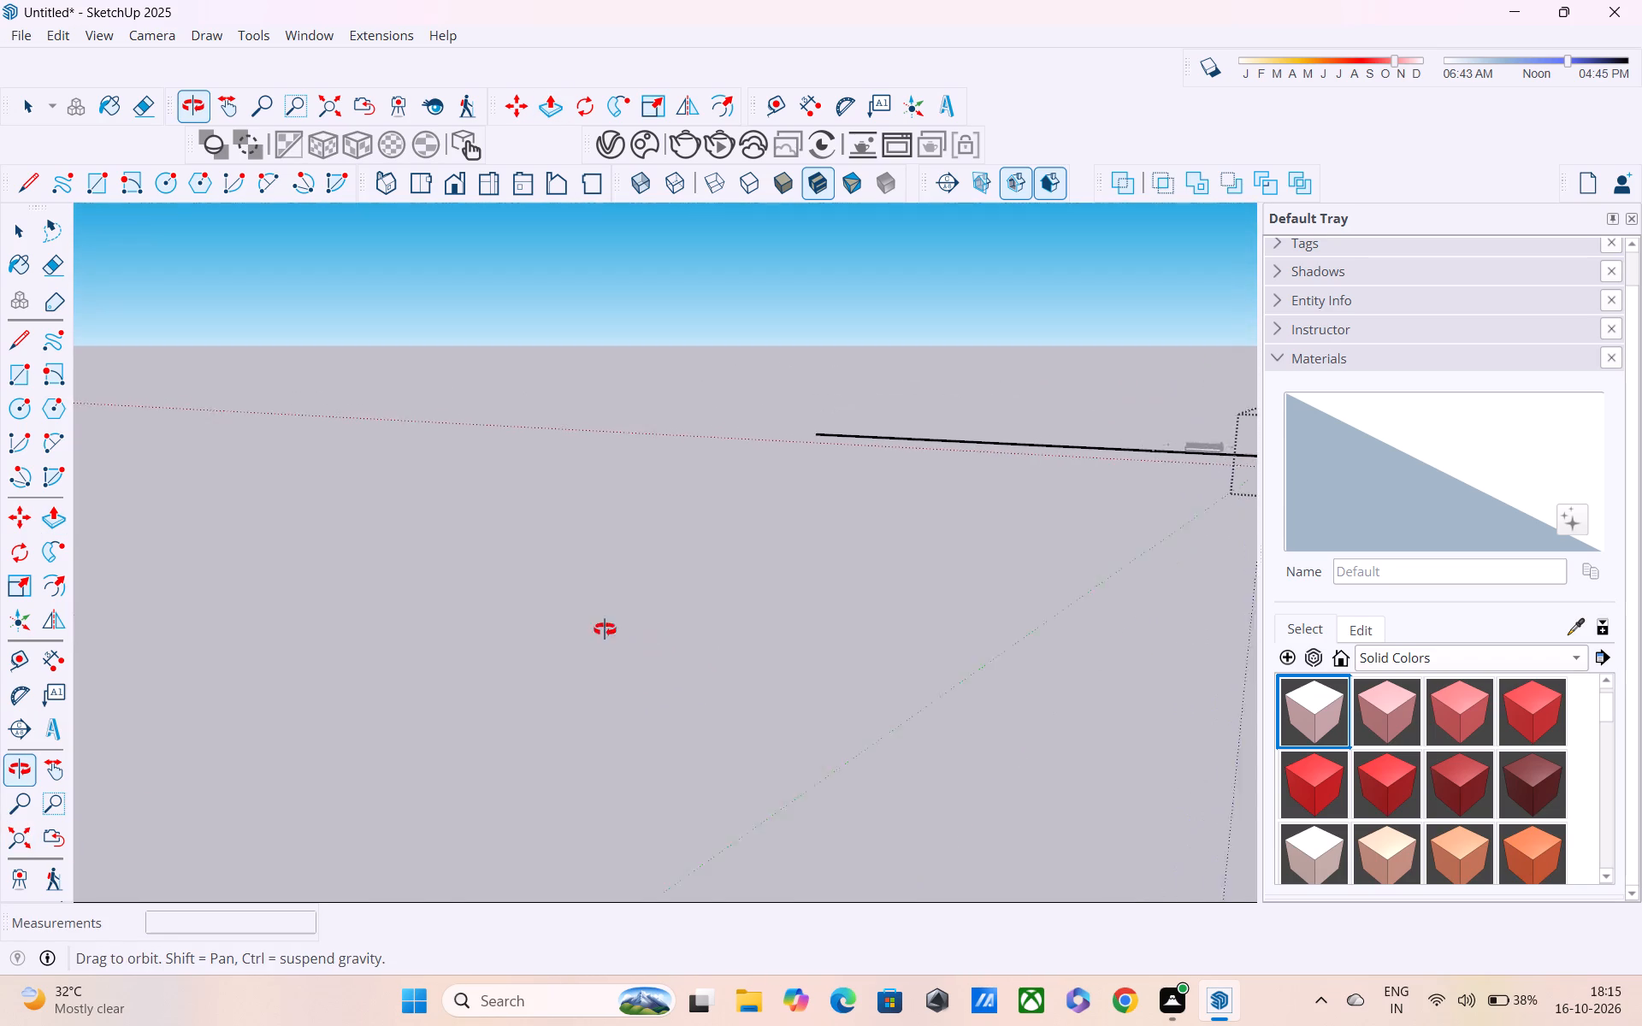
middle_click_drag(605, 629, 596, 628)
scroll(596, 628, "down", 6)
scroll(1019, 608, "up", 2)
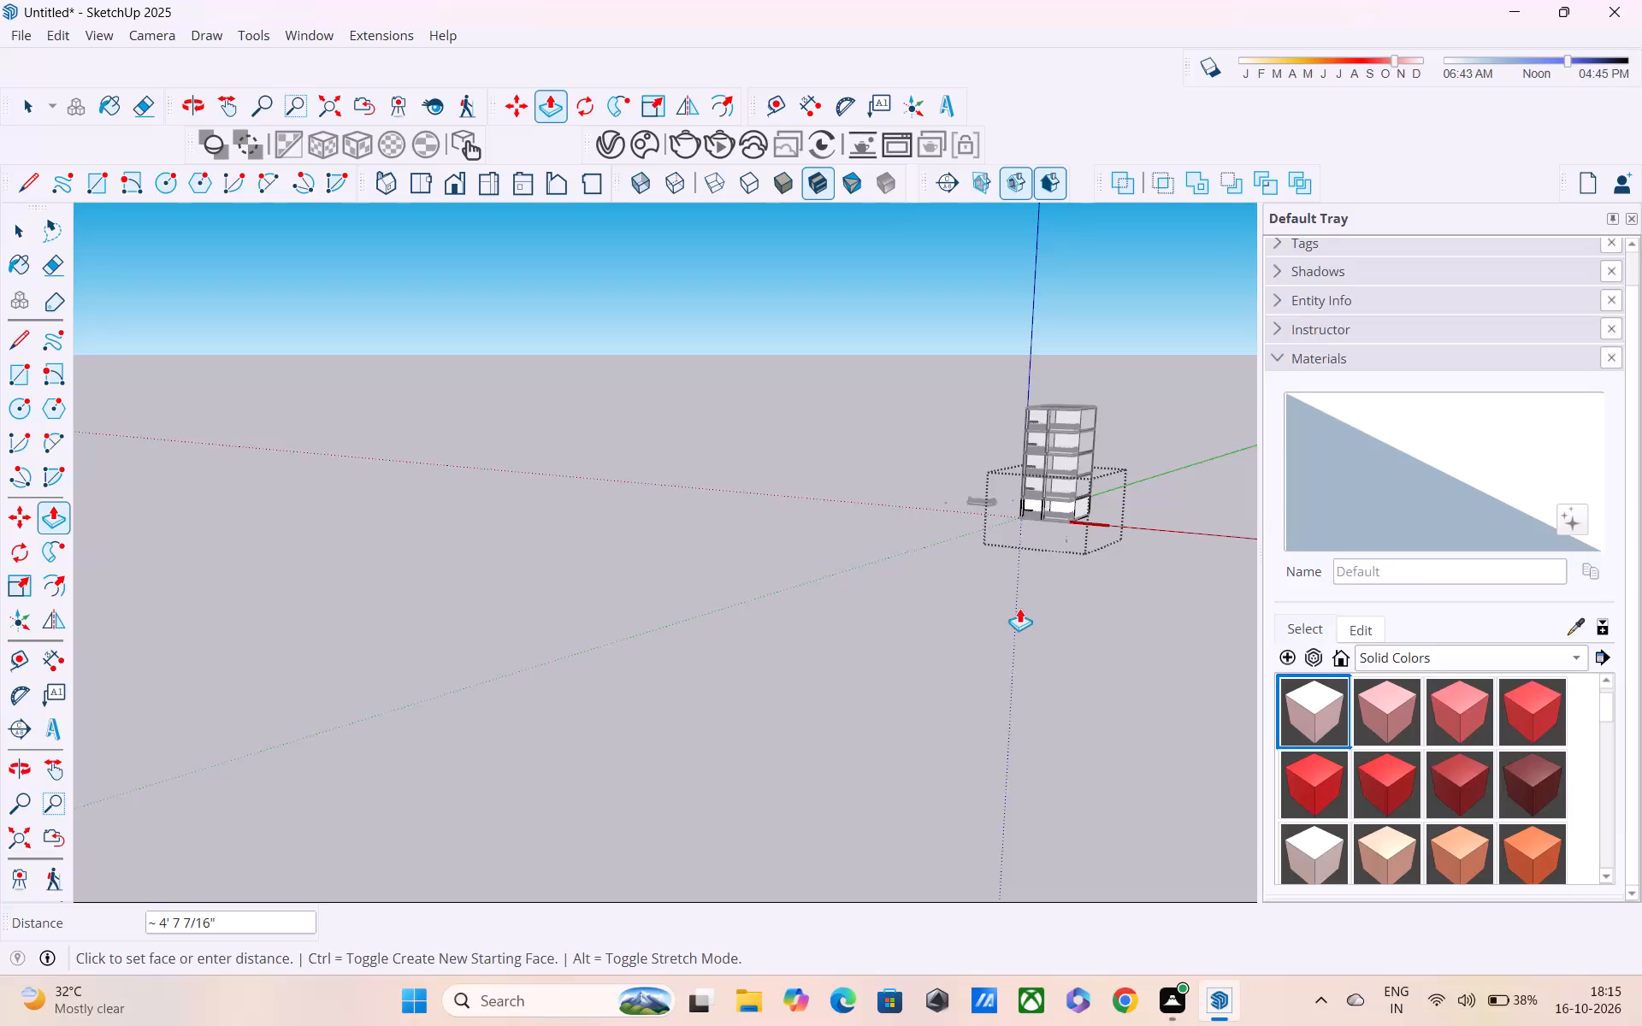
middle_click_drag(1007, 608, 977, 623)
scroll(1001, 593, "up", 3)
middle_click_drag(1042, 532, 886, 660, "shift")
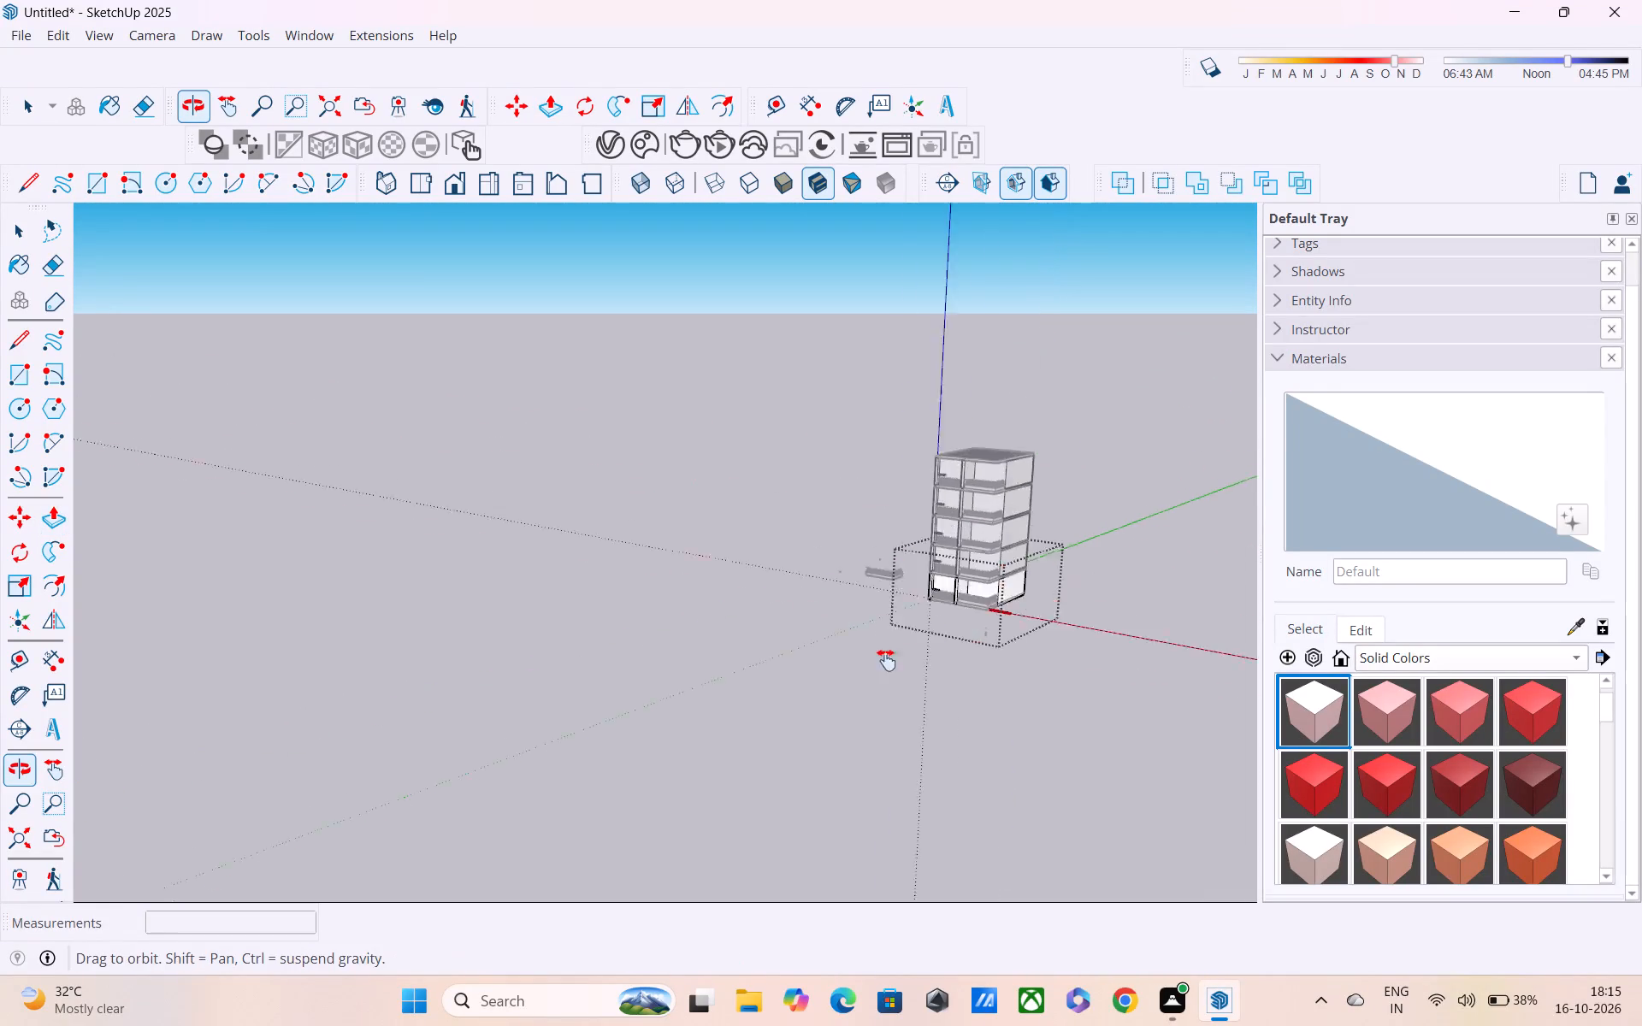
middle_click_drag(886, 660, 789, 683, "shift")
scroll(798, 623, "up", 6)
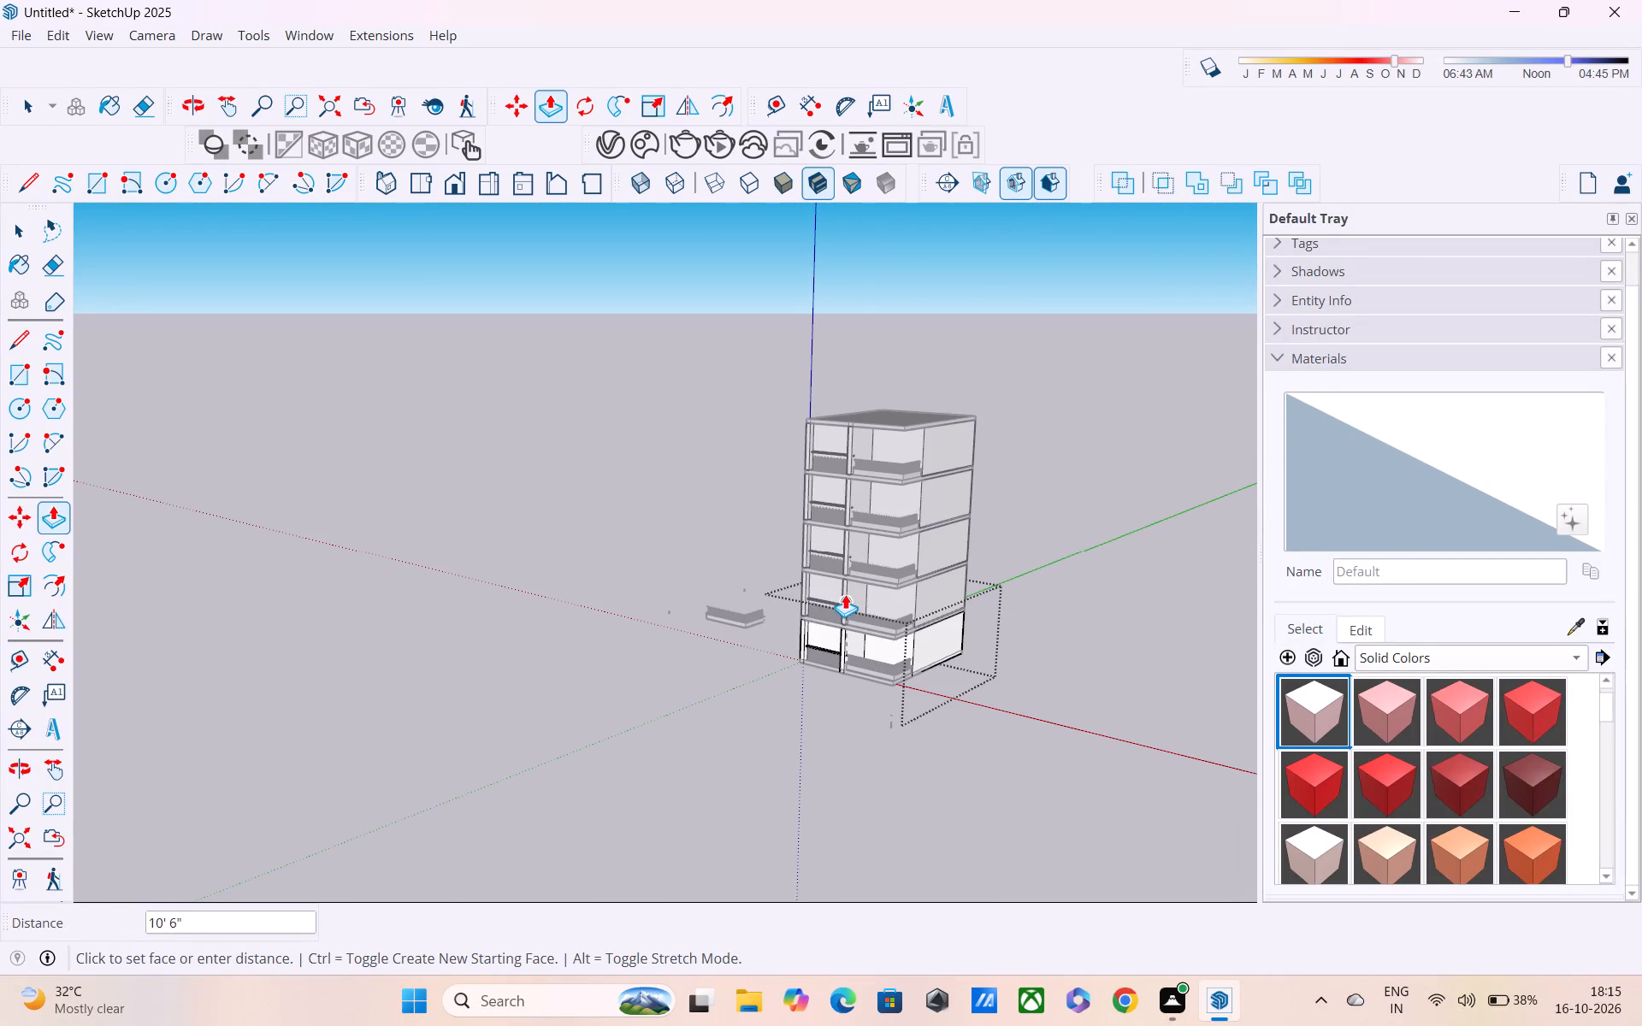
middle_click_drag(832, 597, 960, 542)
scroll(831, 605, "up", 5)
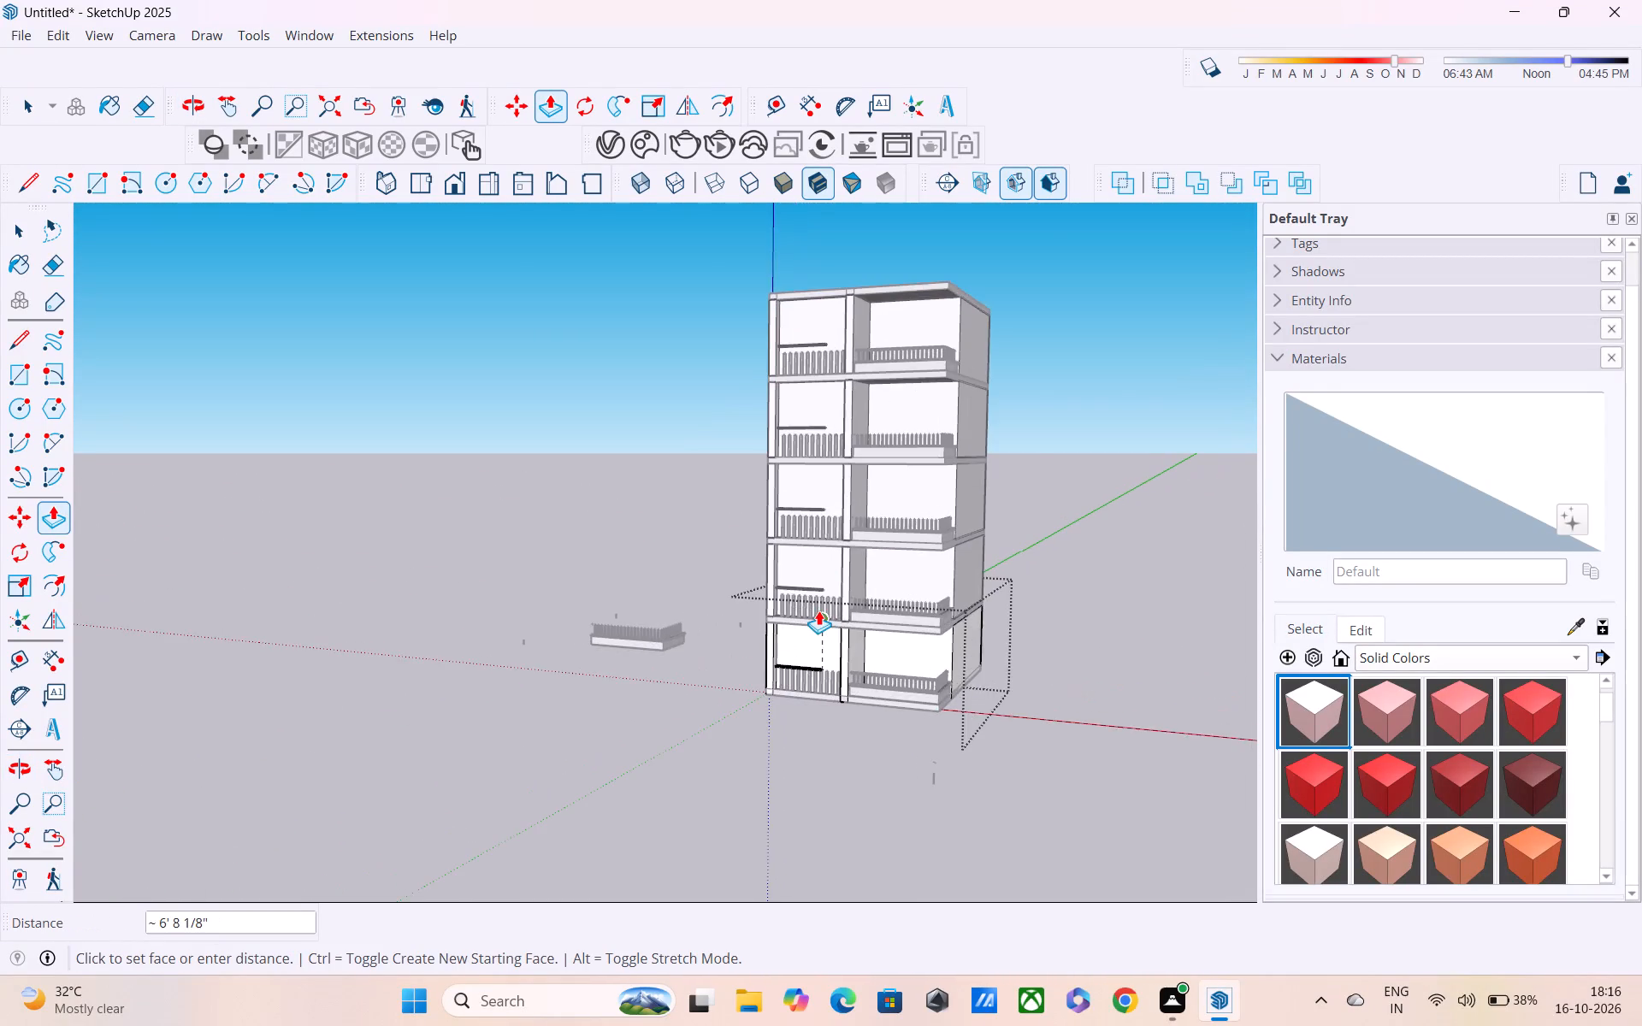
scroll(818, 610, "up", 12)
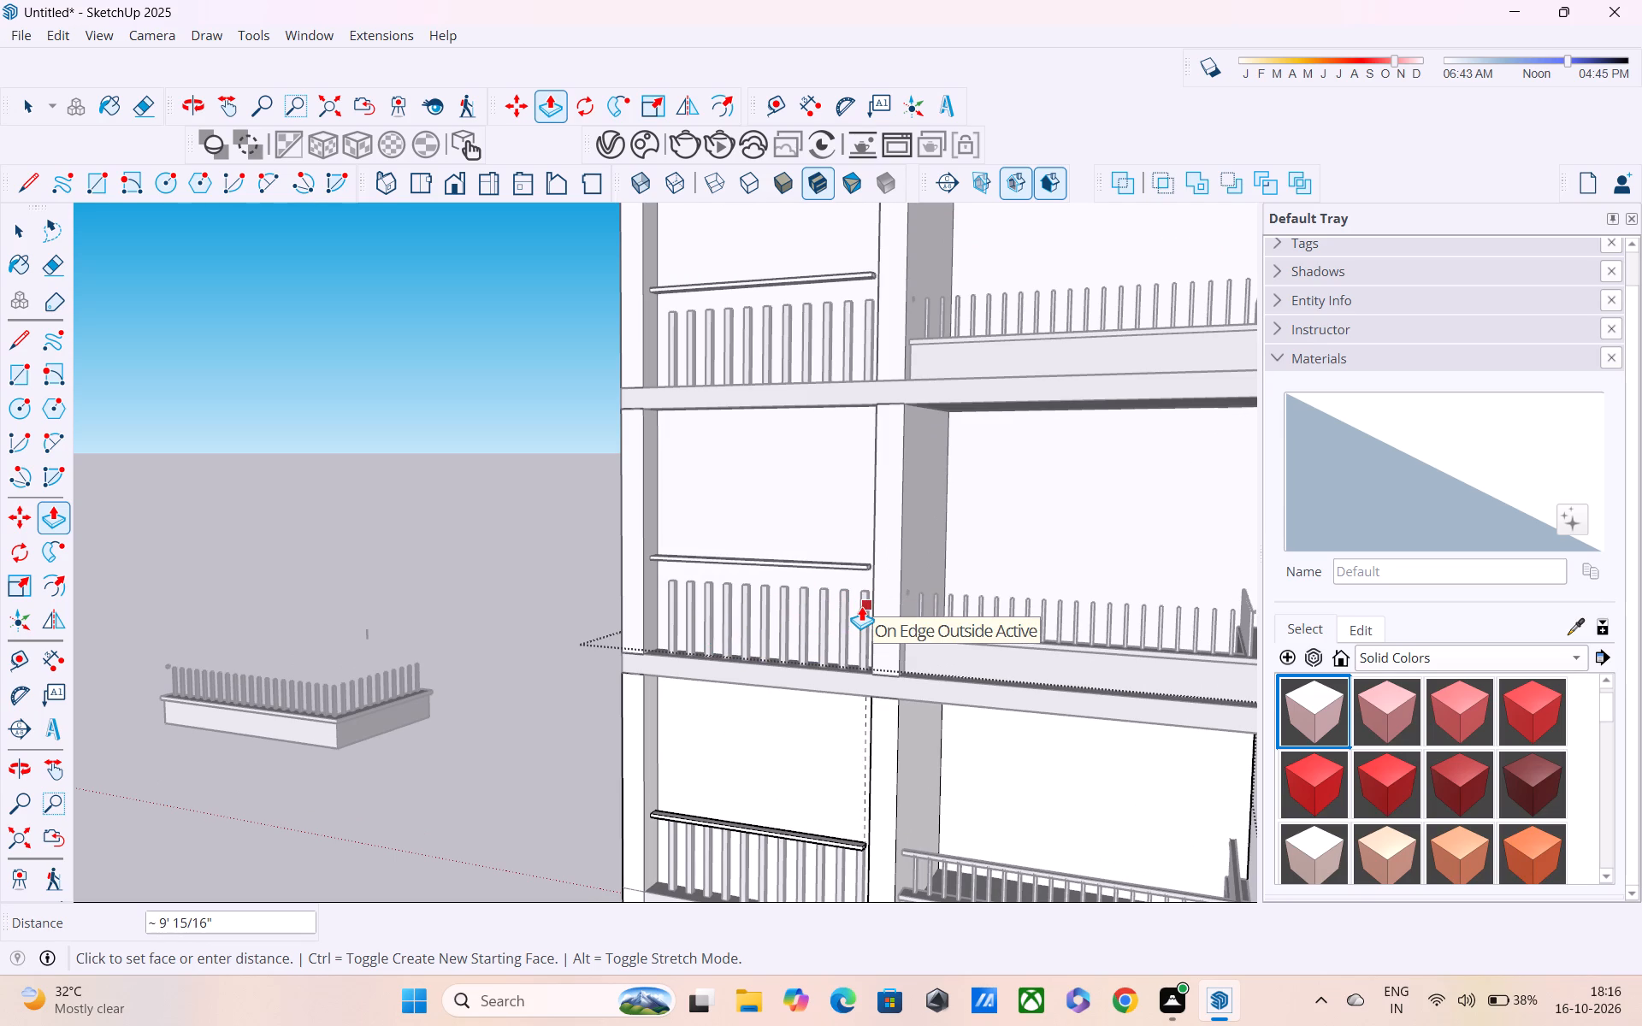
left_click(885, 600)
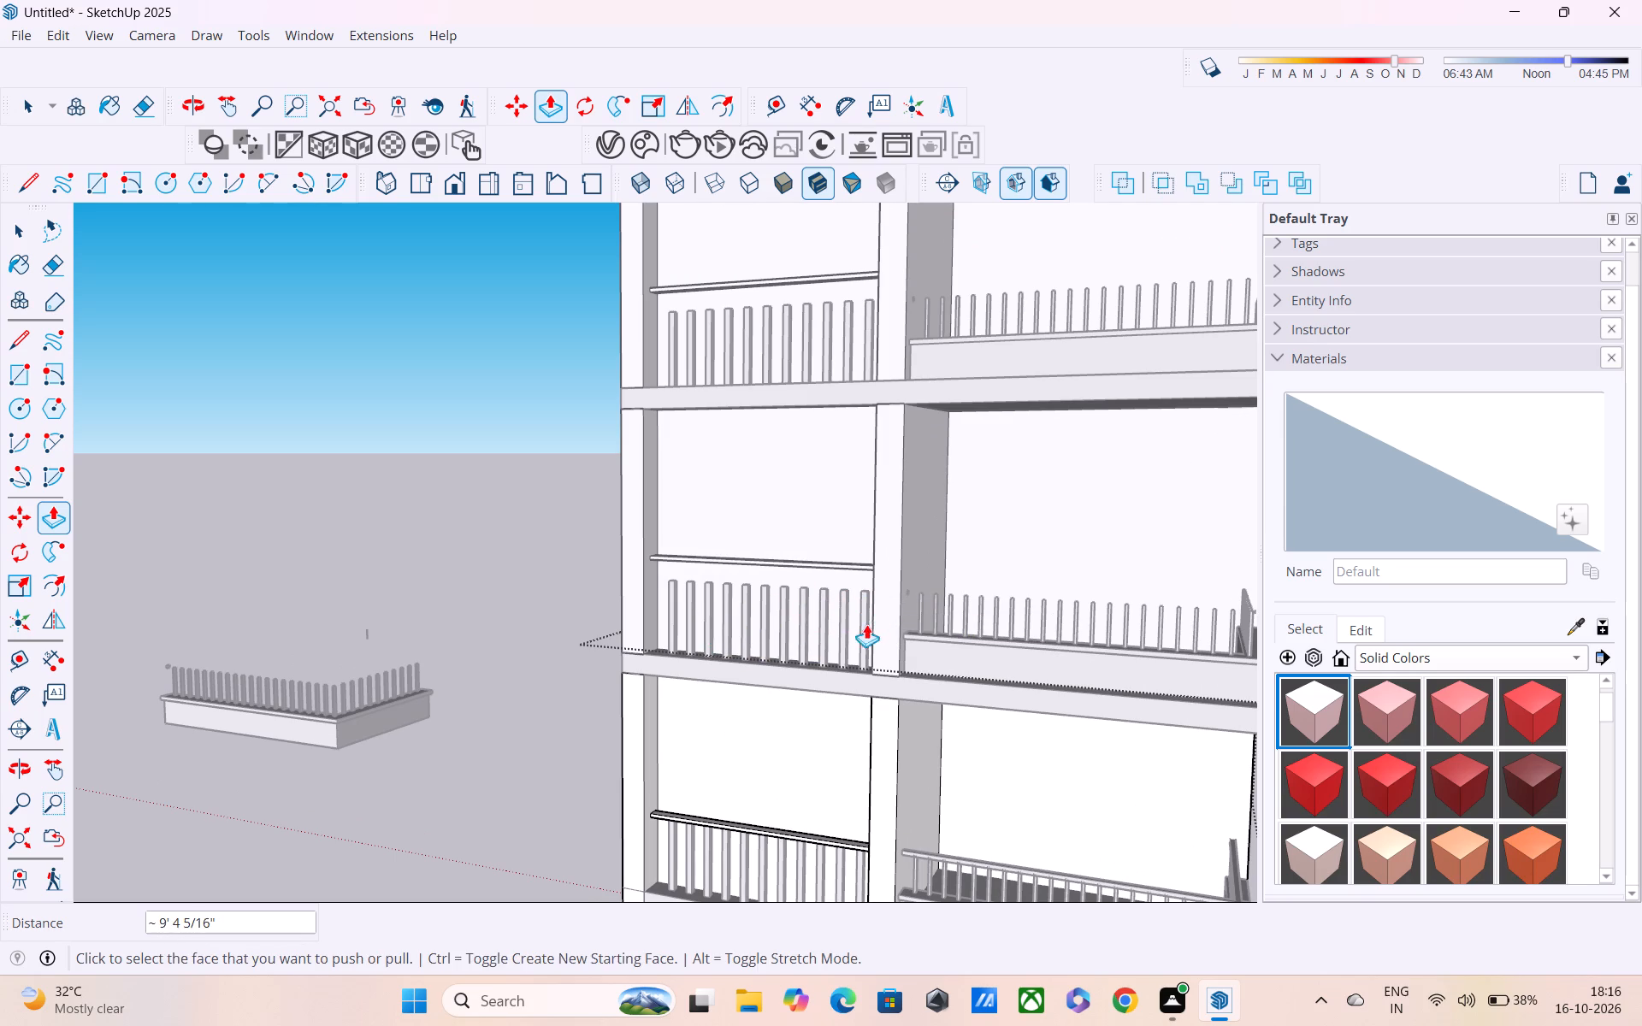
Close the group and examine the extruded top rail against the posts and pillars on each storey.
middle_click_drag(866, 625, 1007, 602)
scroll(1007, 599, "up", 1)
key("space")
left_click(502, 581)
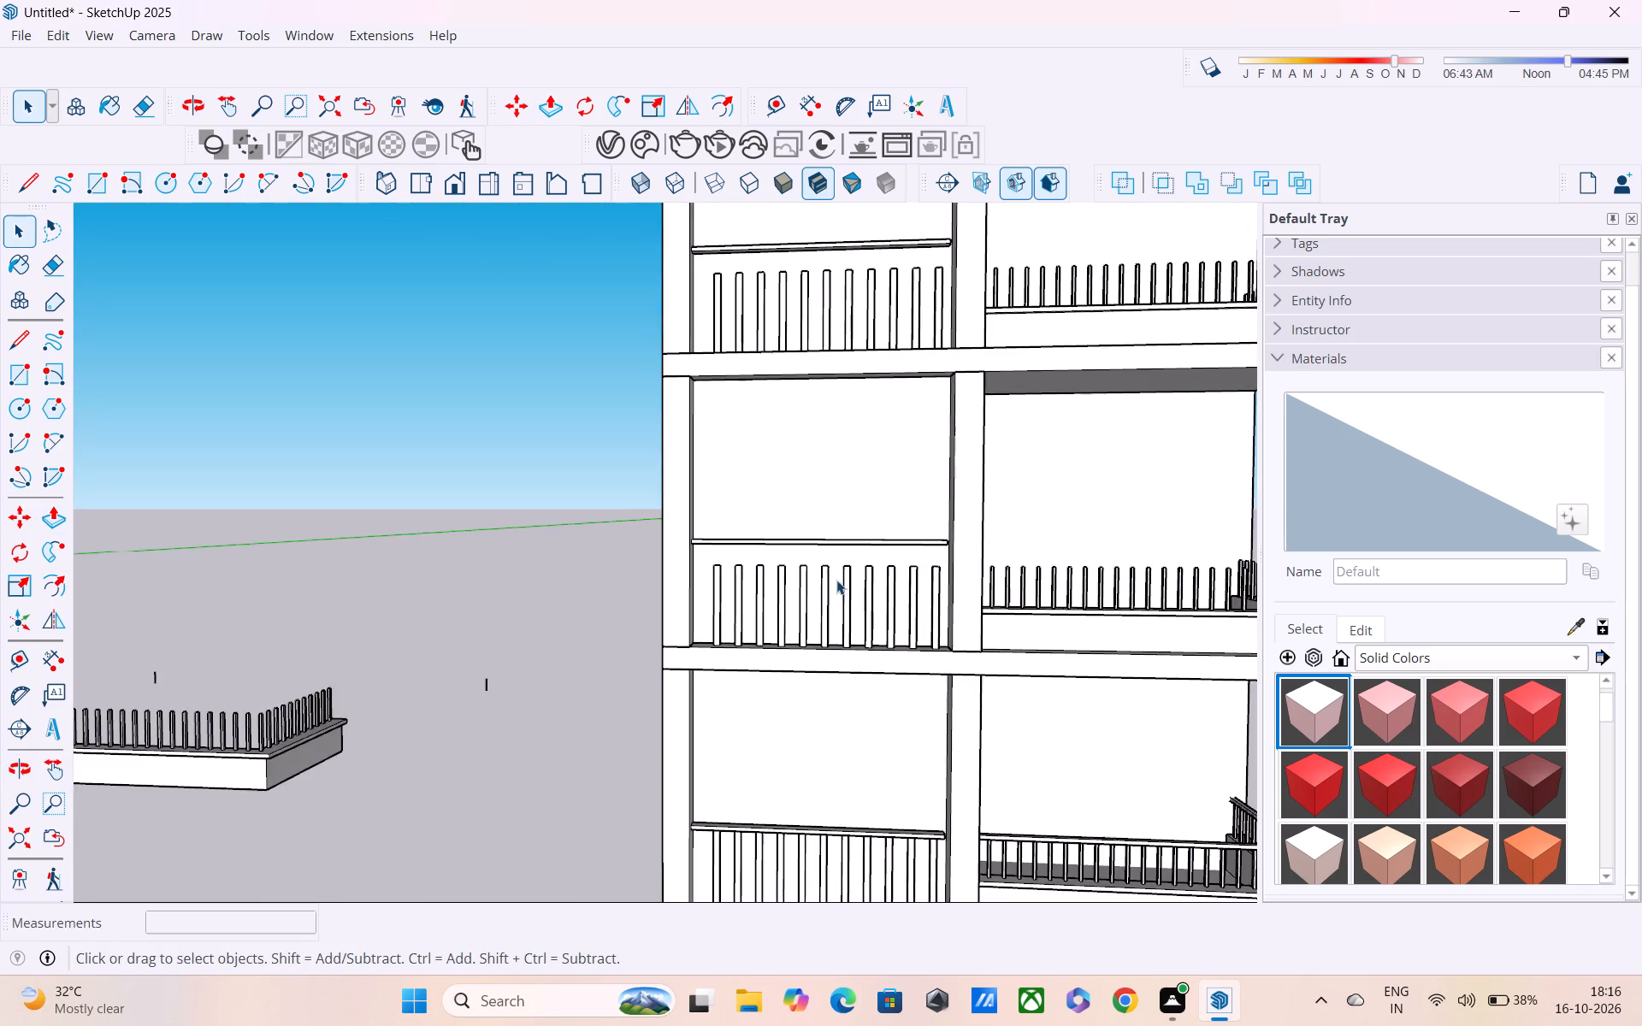
scroll(869, 579, "up", 5)
scroll(799, 582, "up", 1)
middle_click_drag(712, 581, 729, 671)
scroll(729, 670, "down", 8)
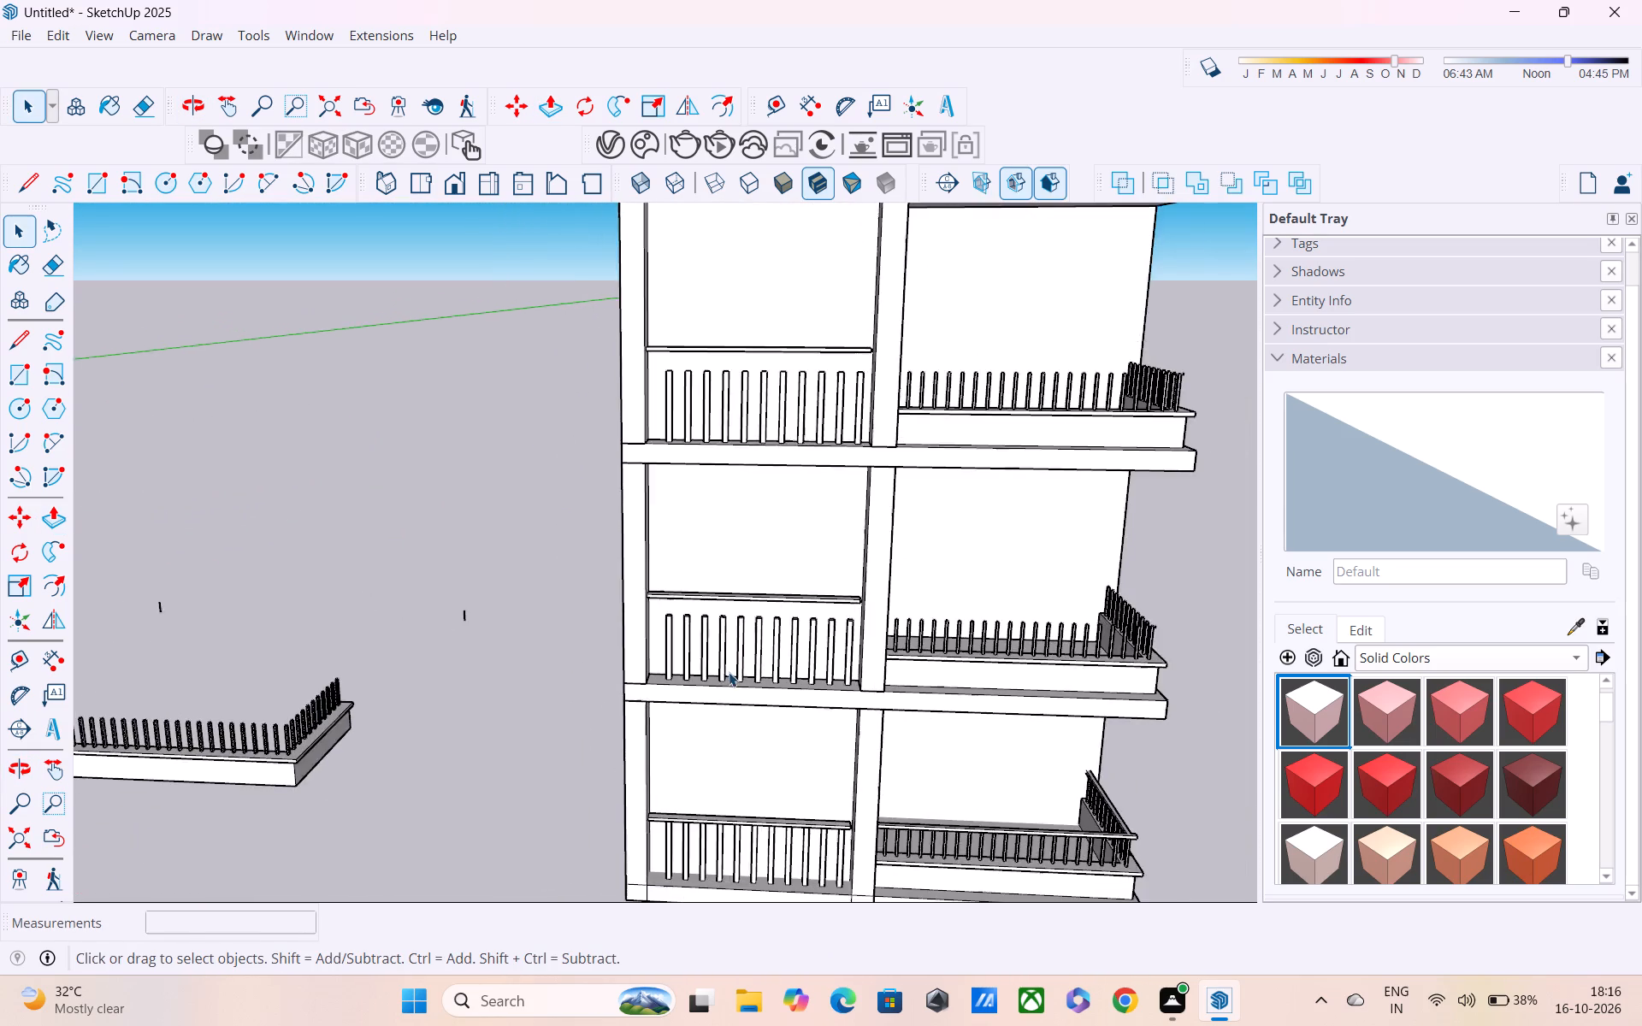
scroll(728, 678, "down", 5)
scroll(729, 801, "up", 2)
middle_click_drag(730, 817, 729, 747)
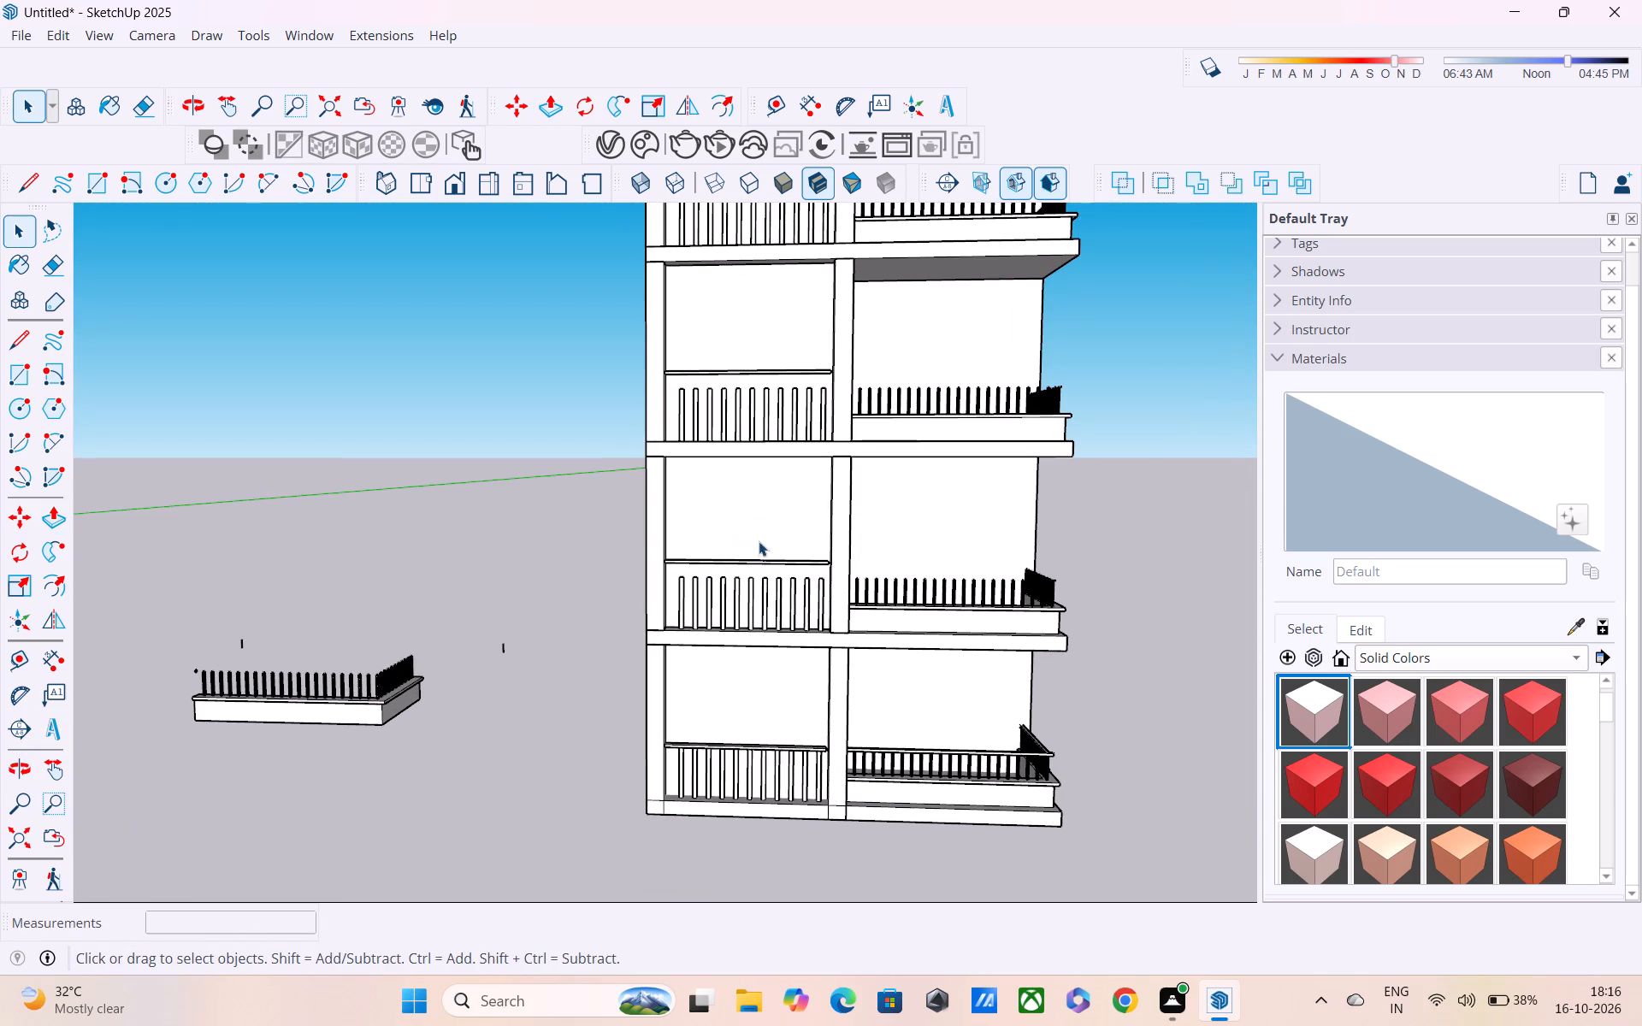
middle_click_drag(778, 584, 640, 534)
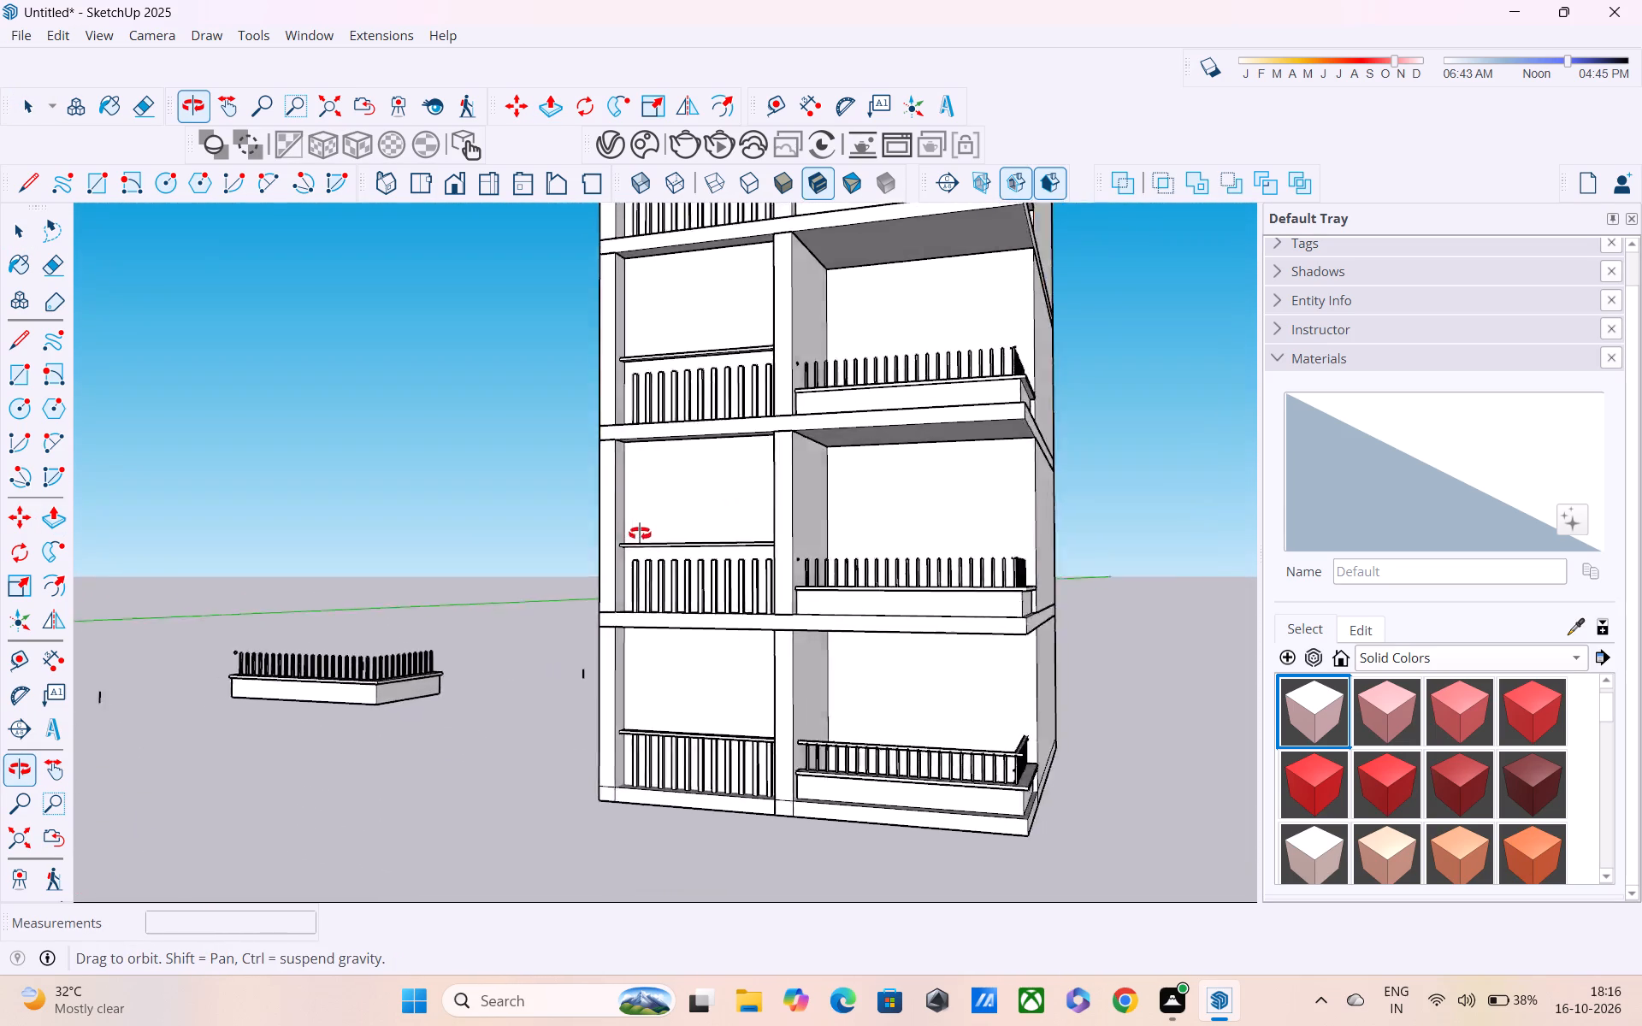
middle_click_drag(640, 534, 696, 616)
scroll(667, 617, "up", 3)
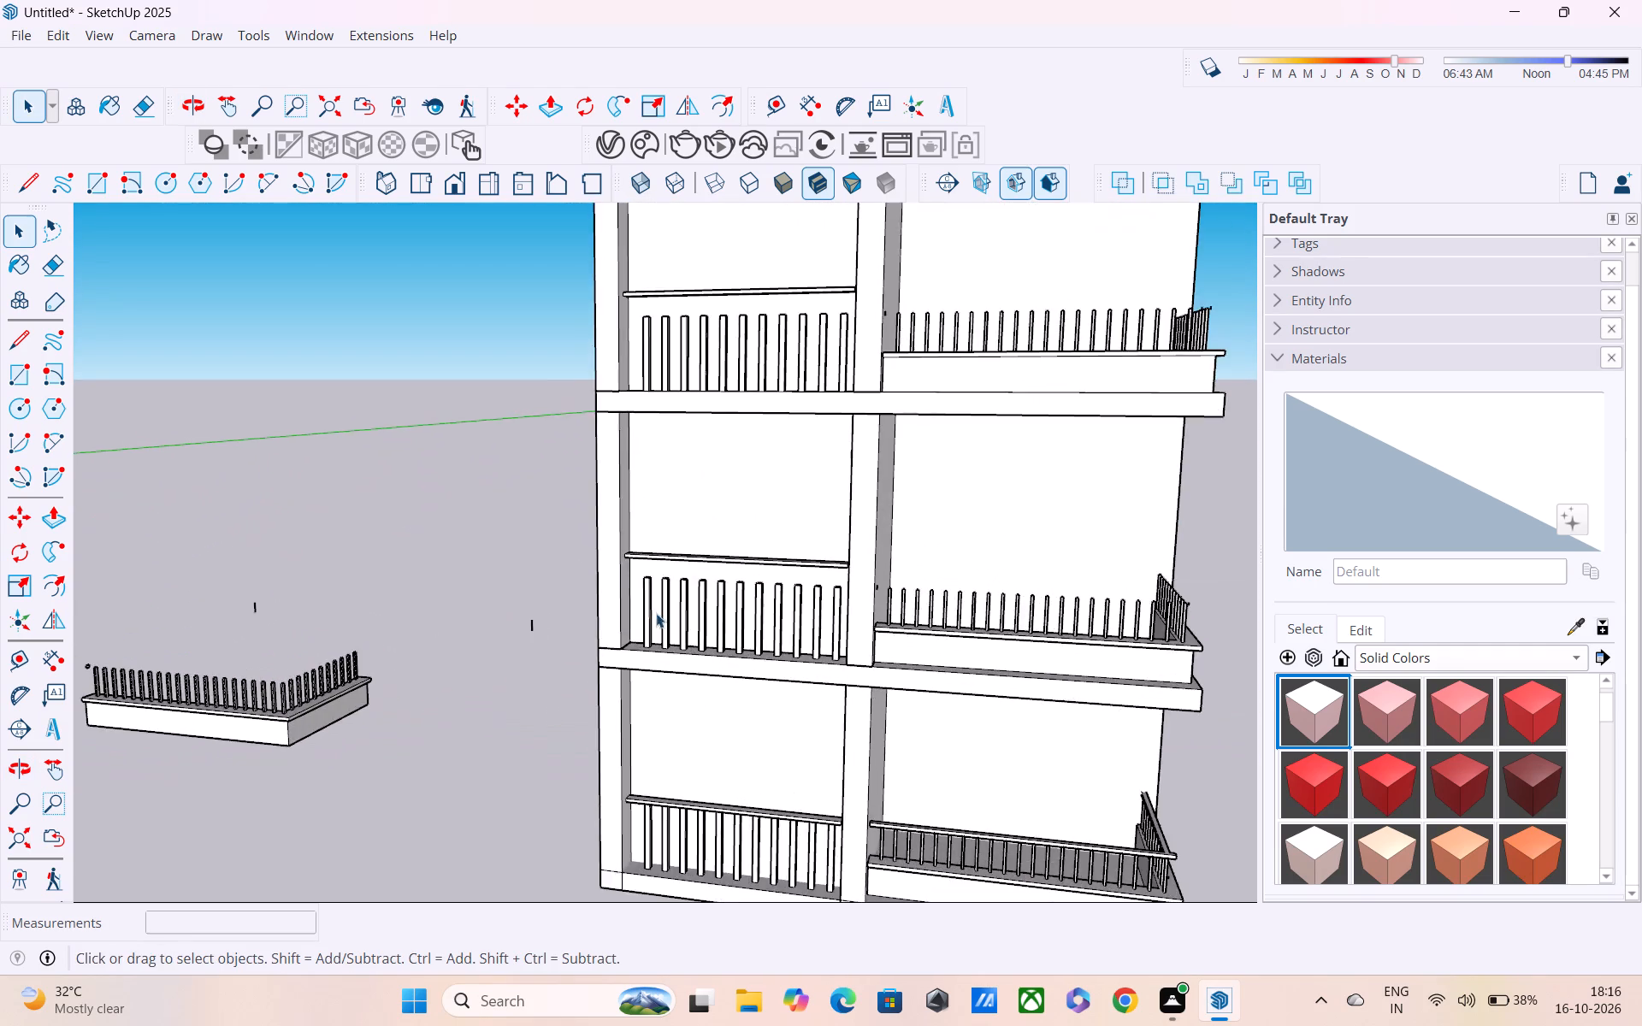
scroll(643, 578, "up", 4)
left_click(637, 547)
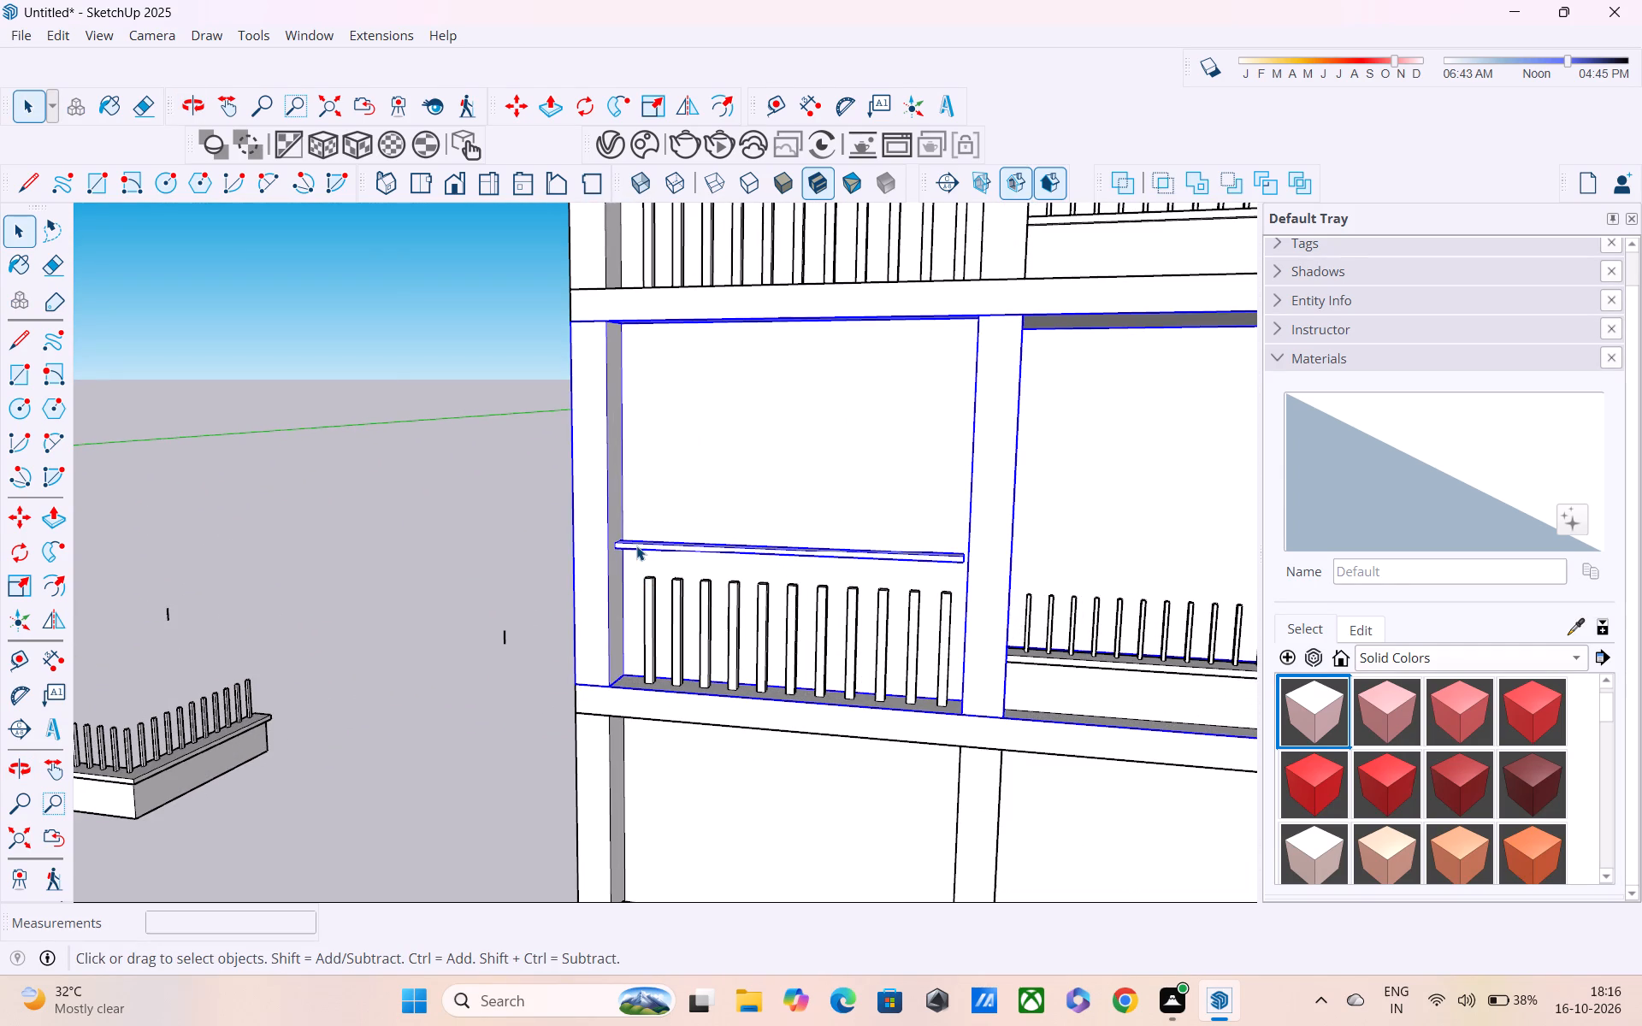
left_click(431, 563)
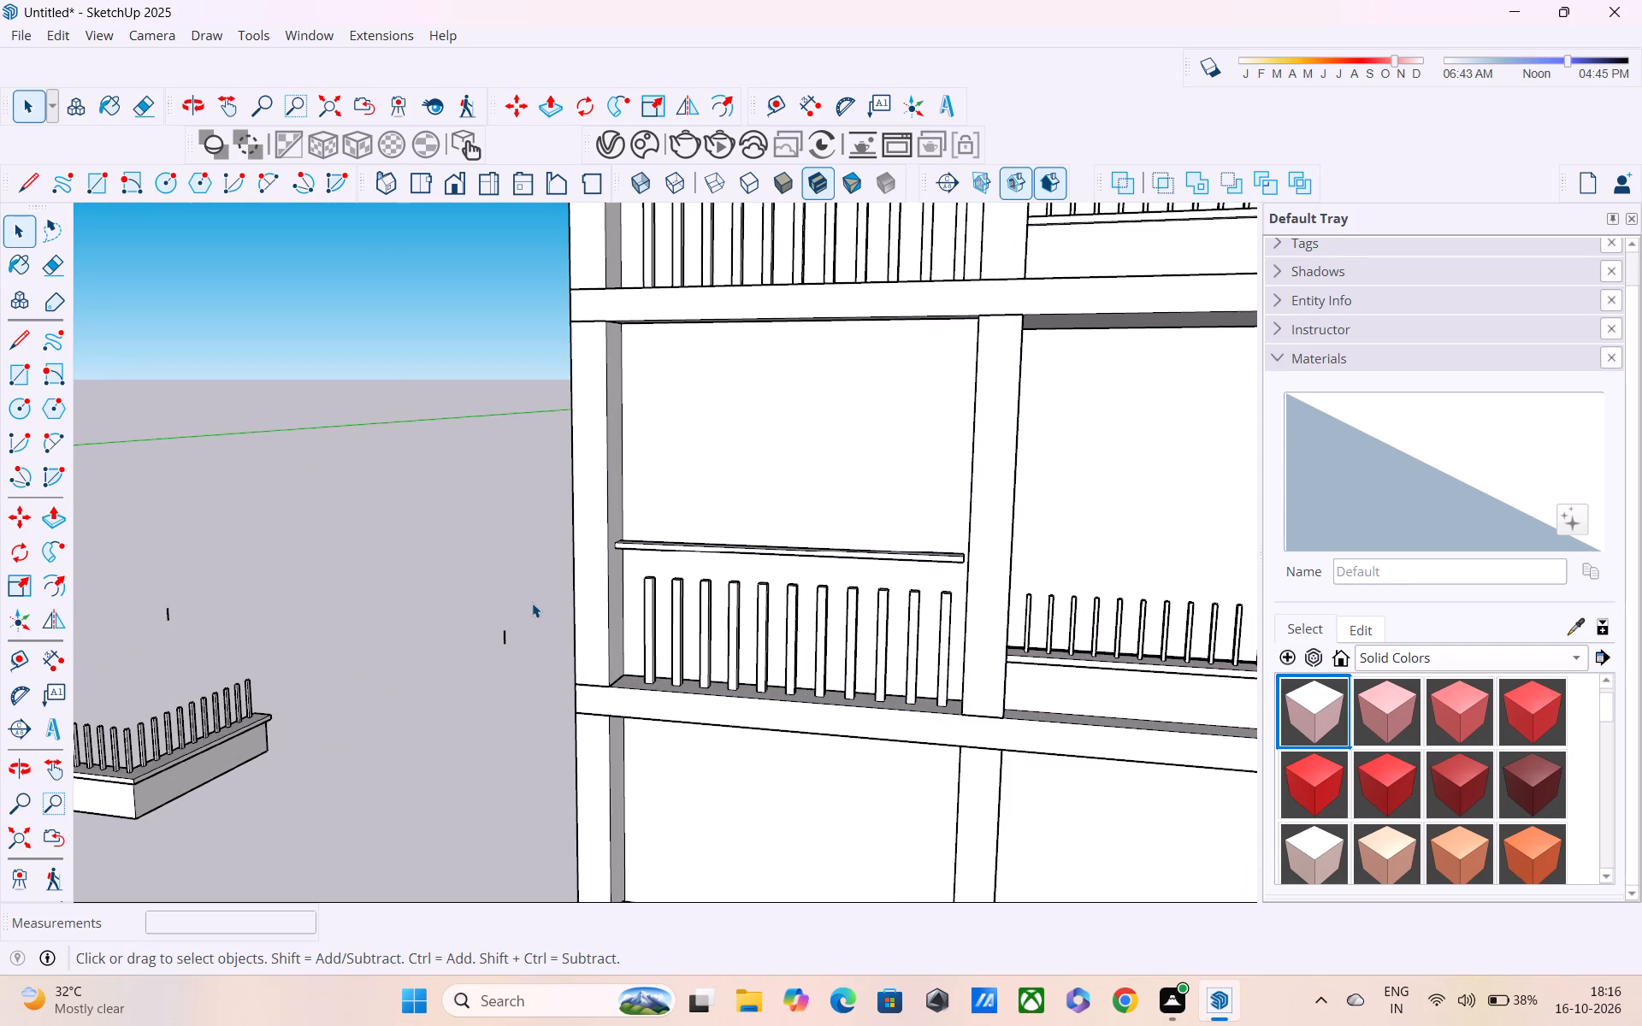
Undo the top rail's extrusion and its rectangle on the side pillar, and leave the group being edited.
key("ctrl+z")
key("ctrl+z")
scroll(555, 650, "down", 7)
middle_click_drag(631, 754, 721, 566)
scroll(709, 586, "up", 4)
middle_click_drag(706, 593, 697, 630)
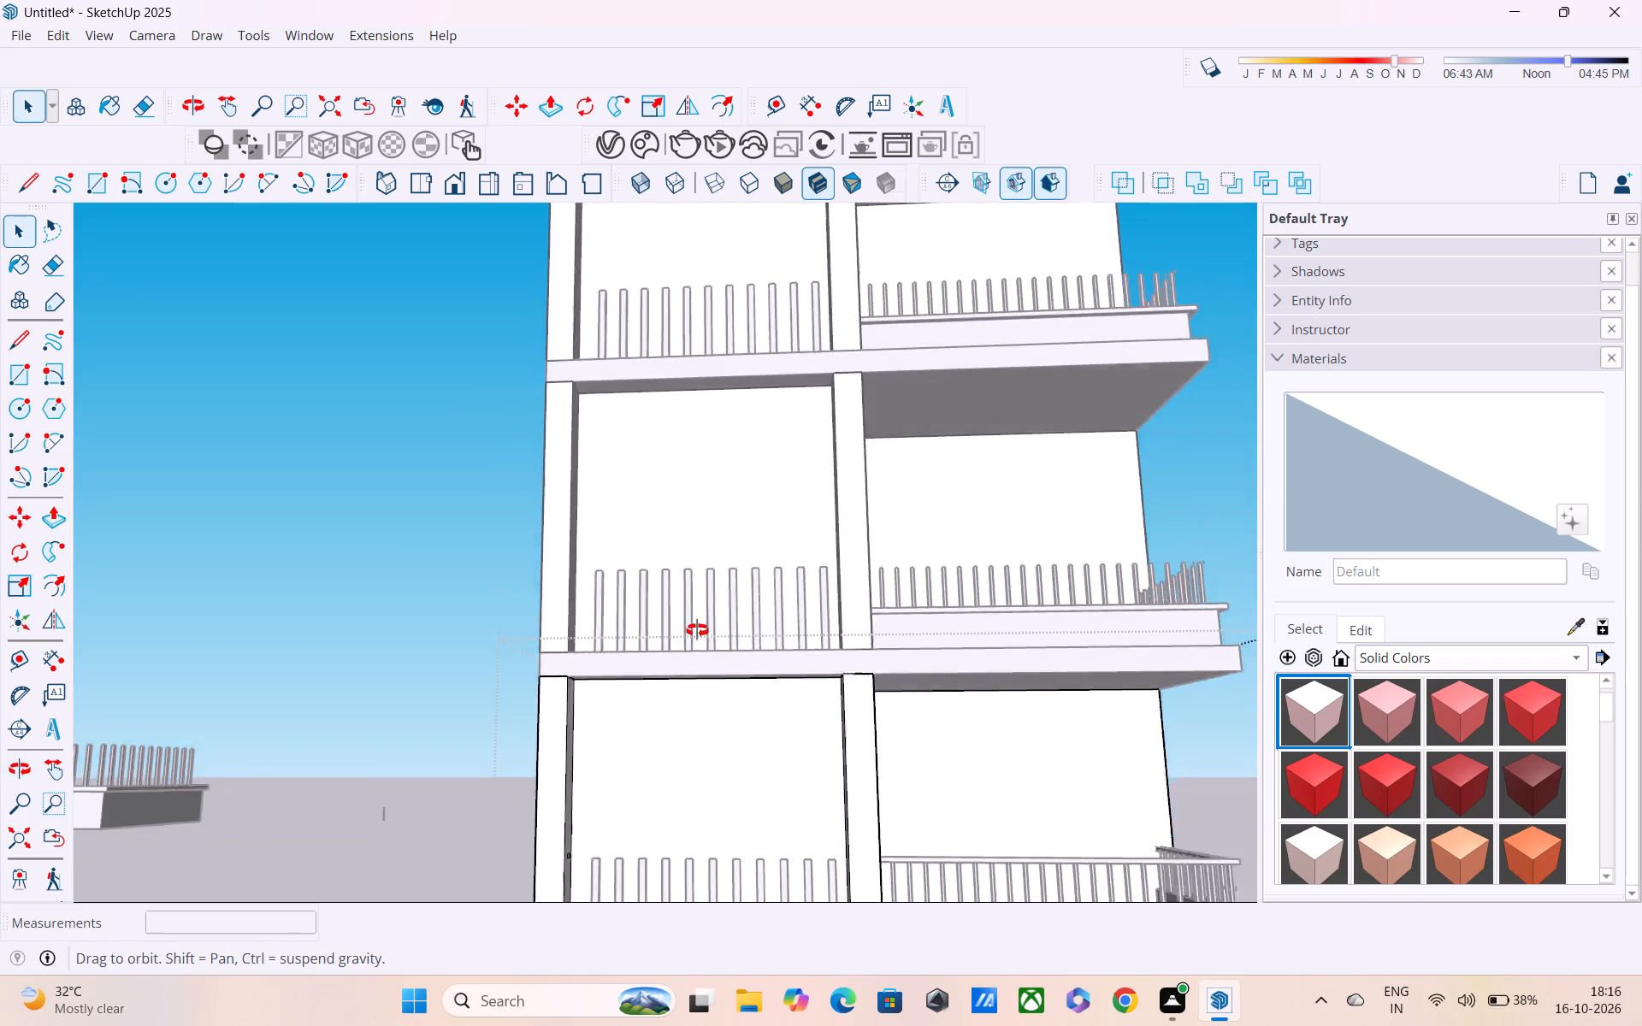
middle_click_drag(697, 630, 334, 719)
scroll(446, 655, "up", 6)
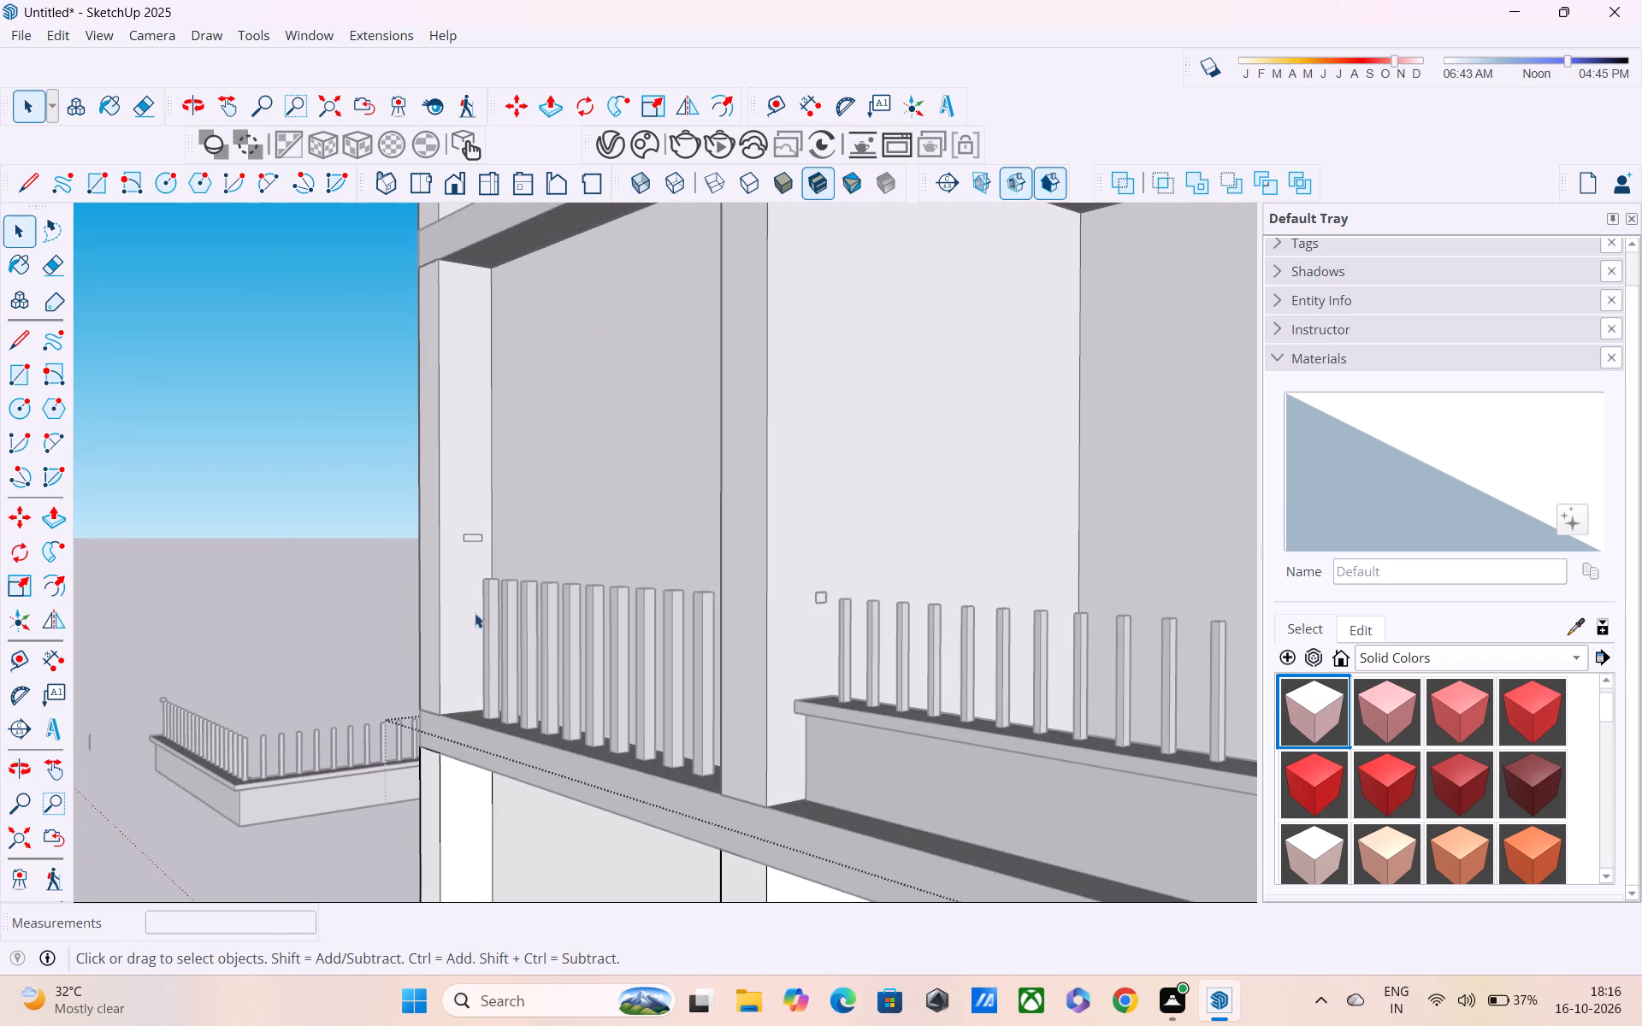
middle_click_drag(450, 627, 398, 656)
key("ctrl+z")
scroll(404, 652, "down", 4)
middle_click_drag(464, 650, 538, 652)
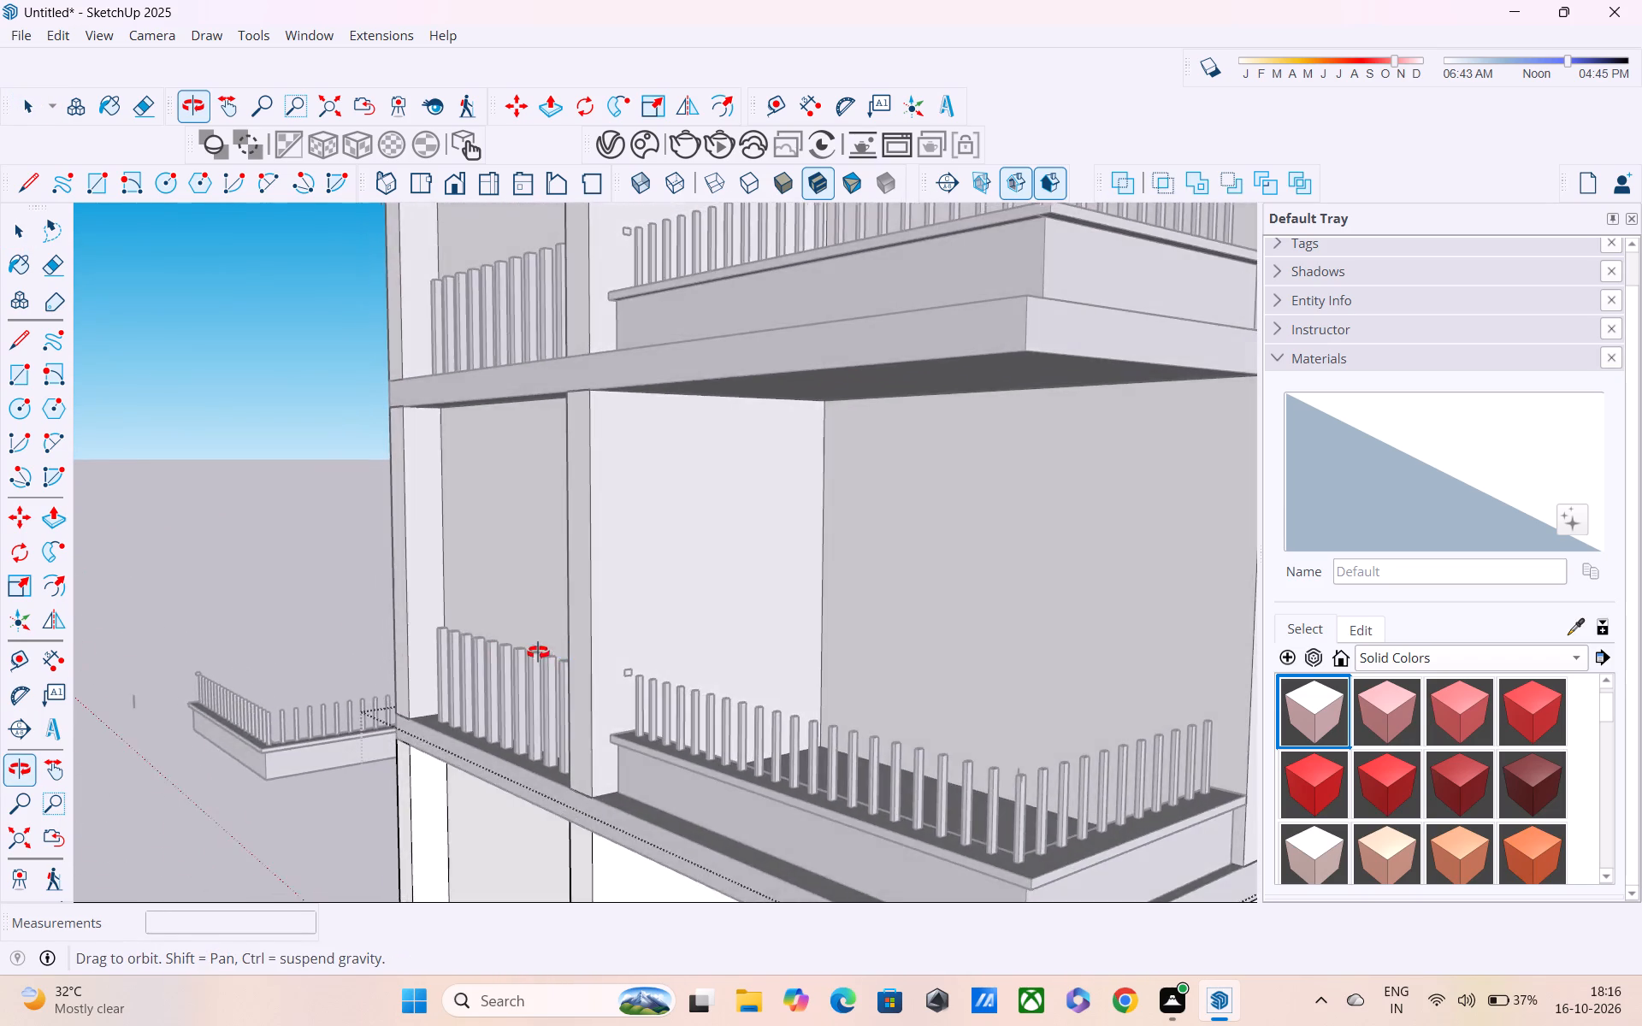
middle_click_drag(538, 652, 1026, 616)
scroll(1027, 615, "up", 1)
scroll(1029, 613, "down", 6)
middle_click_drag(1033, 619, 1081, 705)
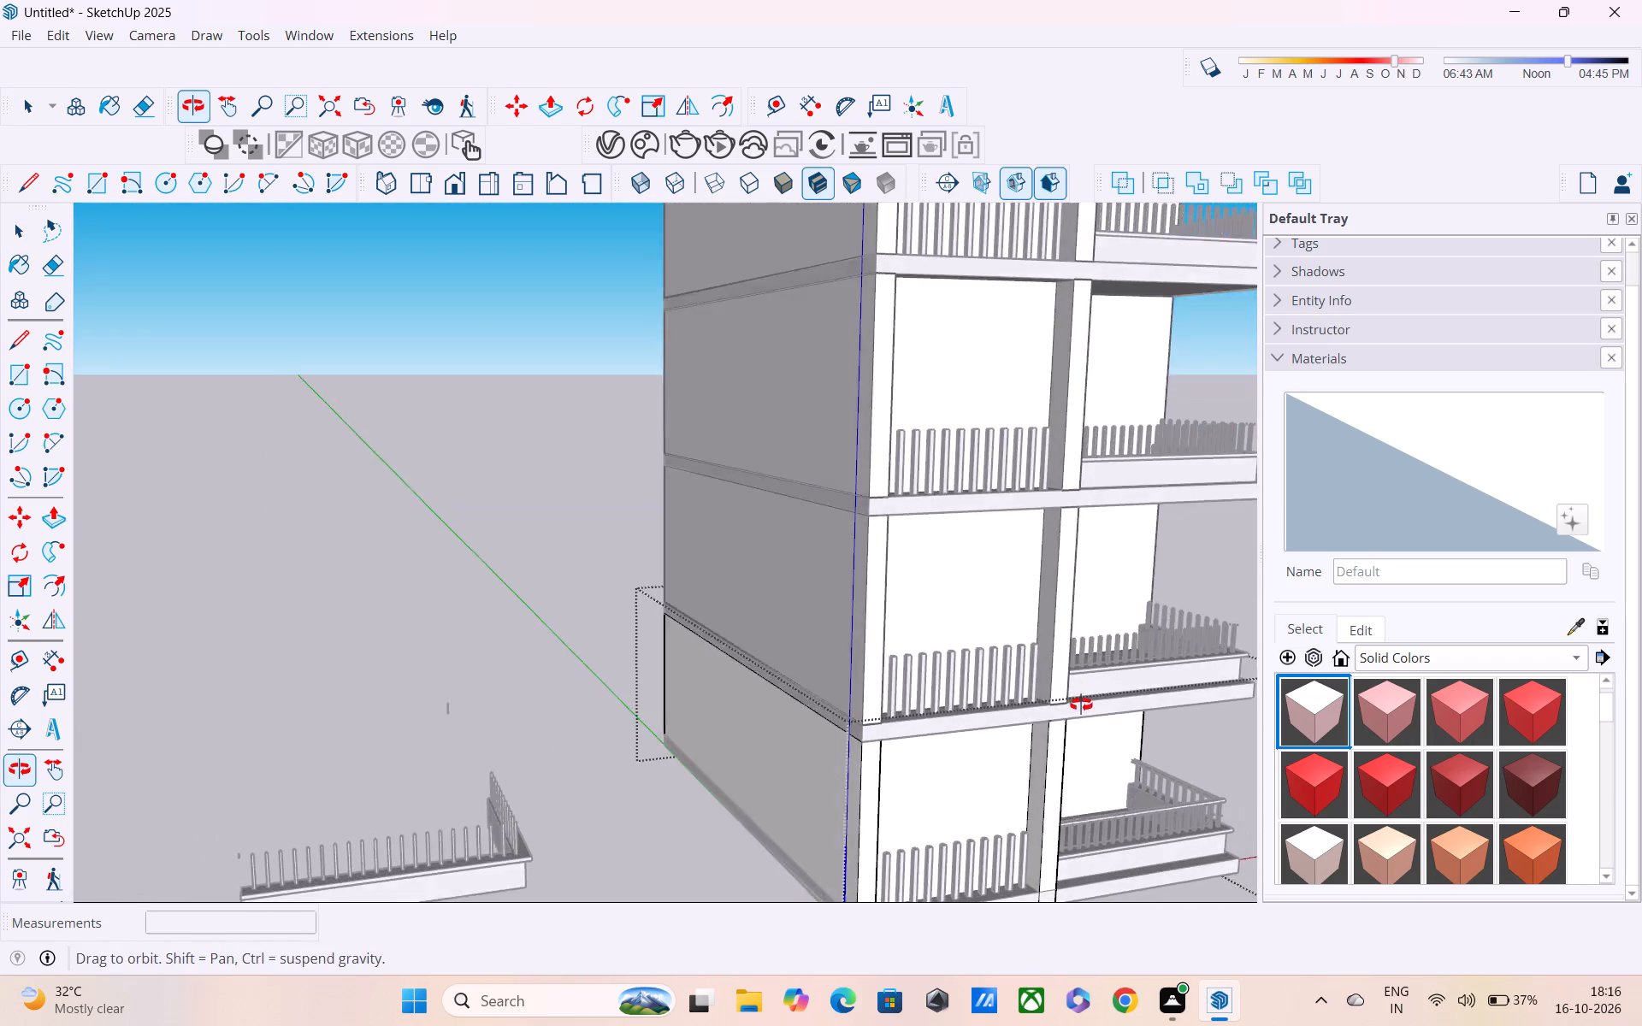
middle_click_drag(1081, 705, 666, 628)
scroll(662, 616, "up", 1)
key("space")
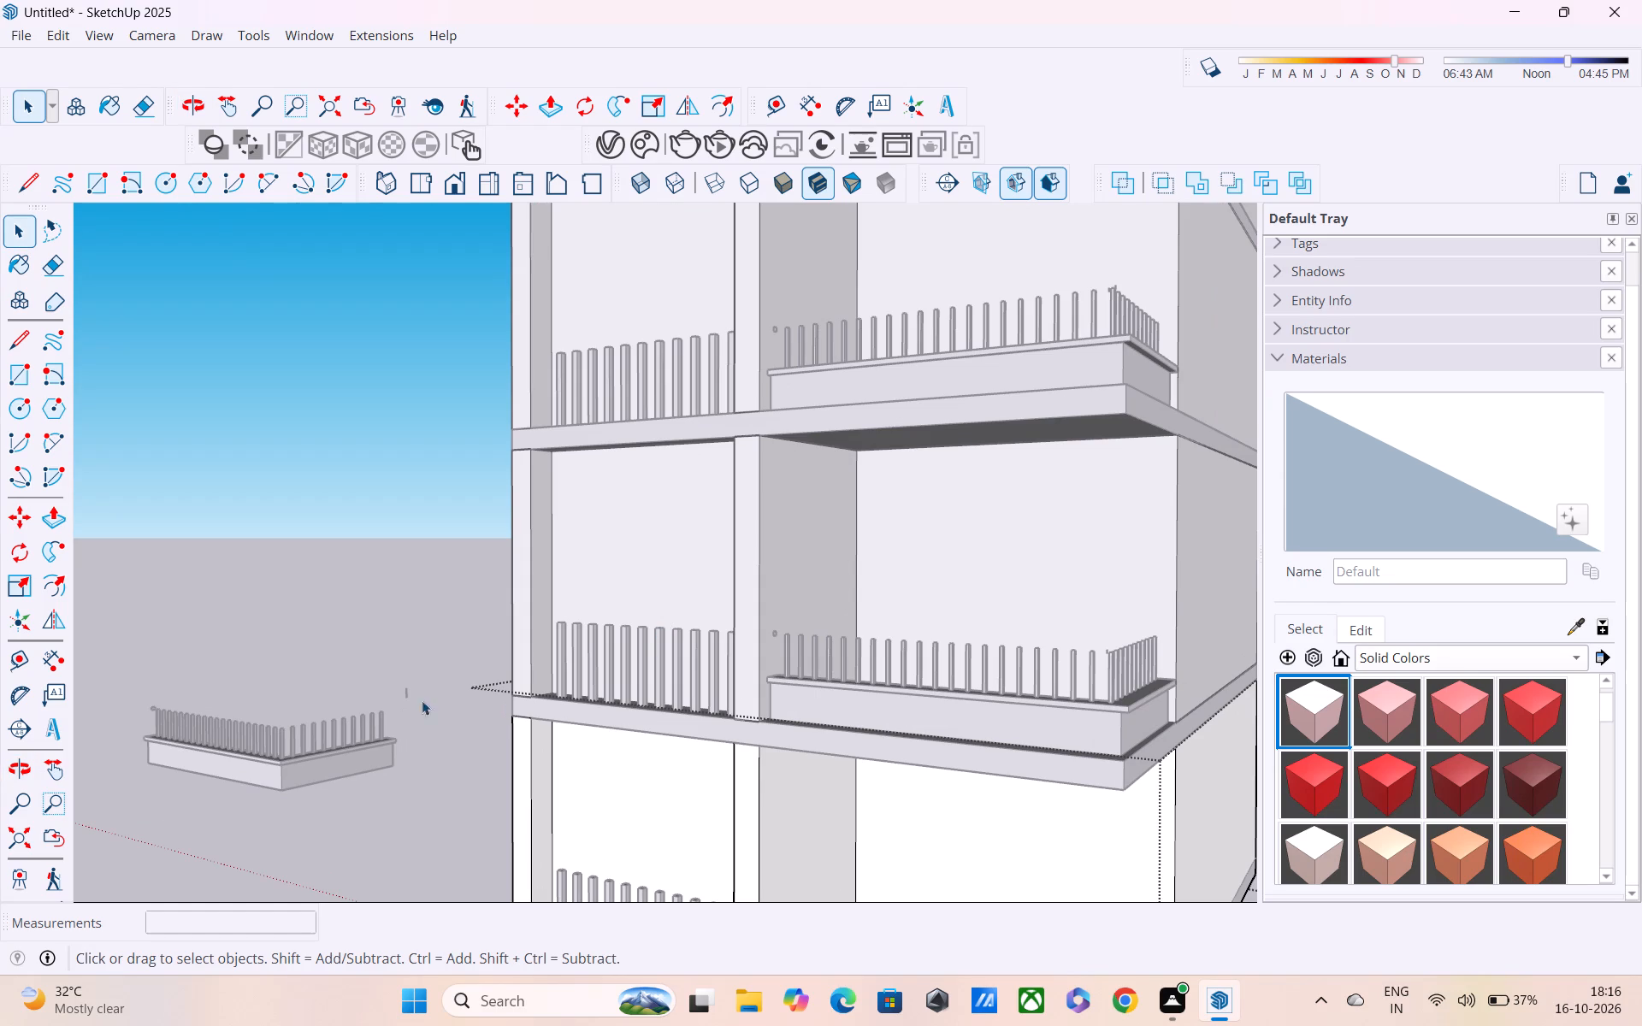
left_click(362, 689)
Draw a flat rectangle about 4 15/16" wide on the side pillar's inner face, just above the first post of the middle-storey bay.
middle_click_drag(550, 679, 280, 698)
scroll(450, 601, "up", 4)
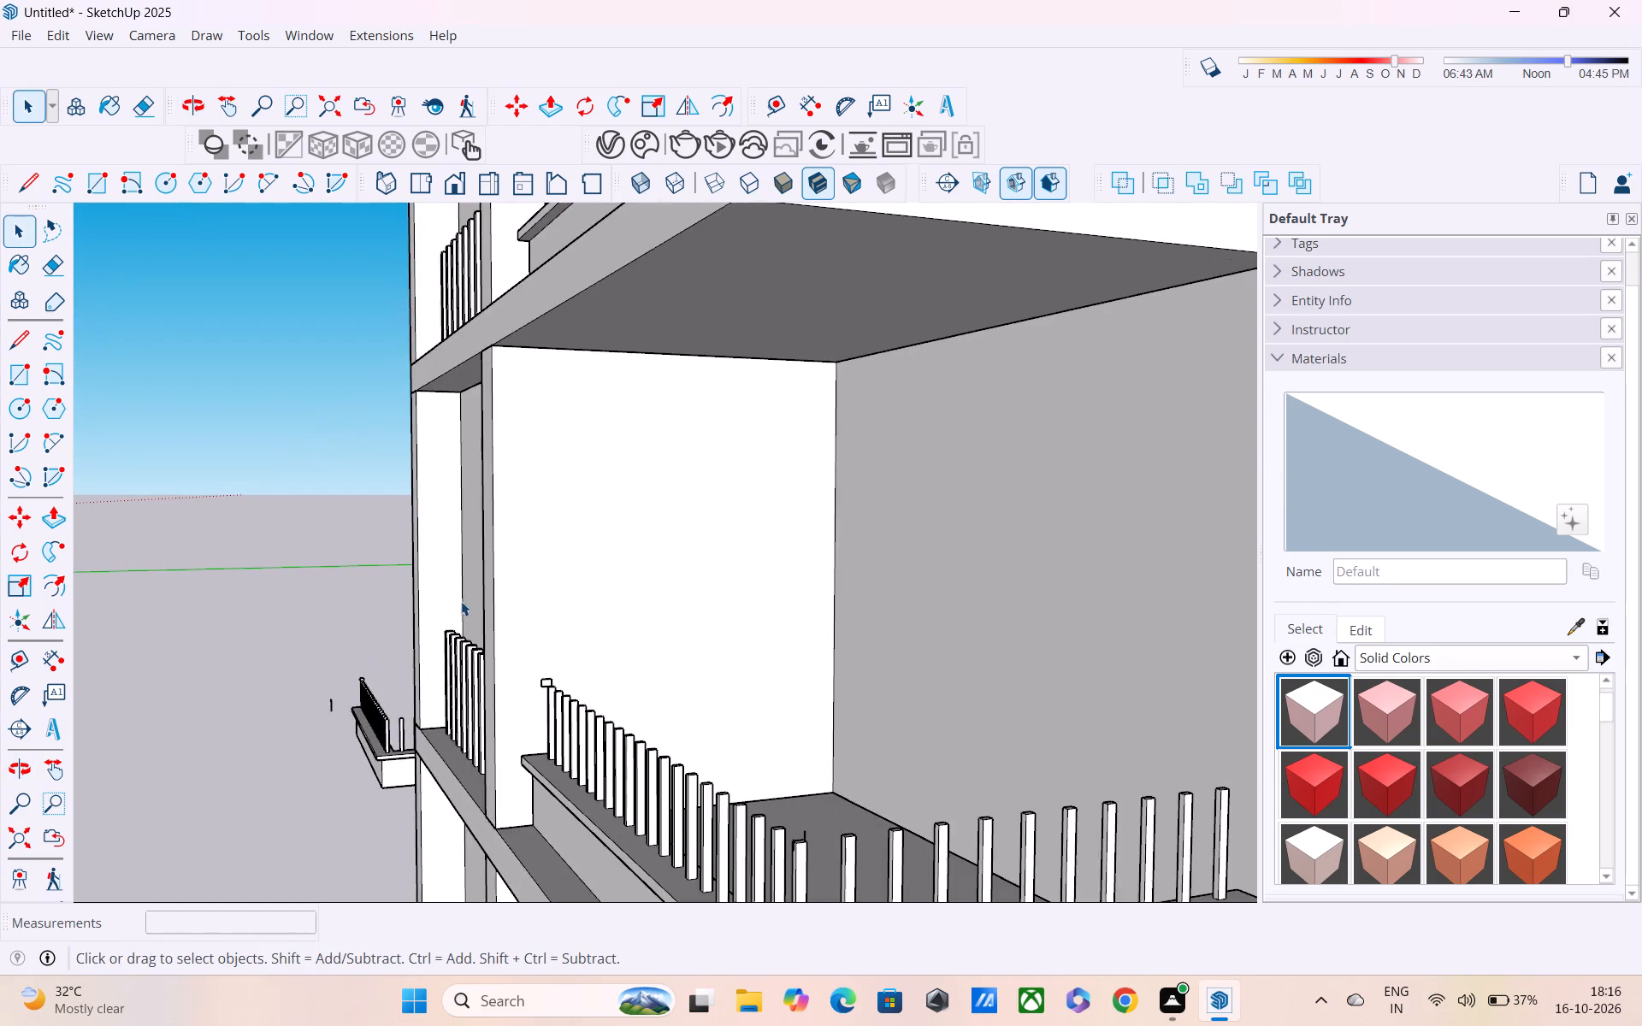
scroll(462, 602, "up", 8)
key("r")
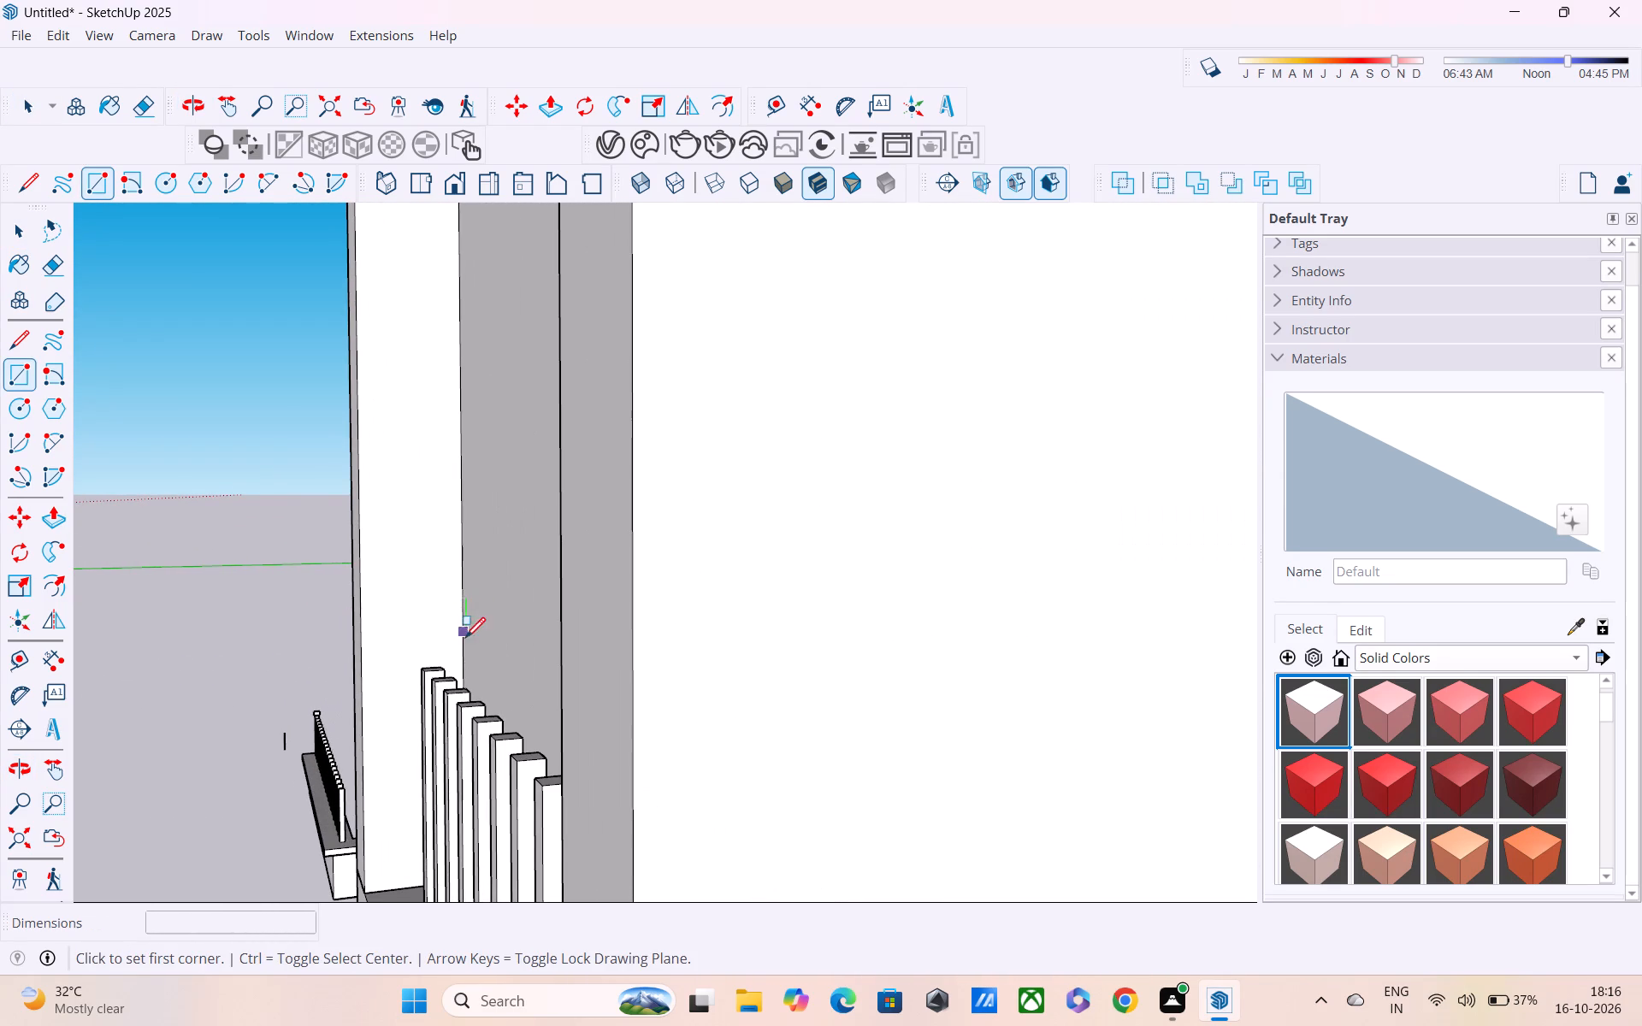
scroll(464, 644, "up", 3)
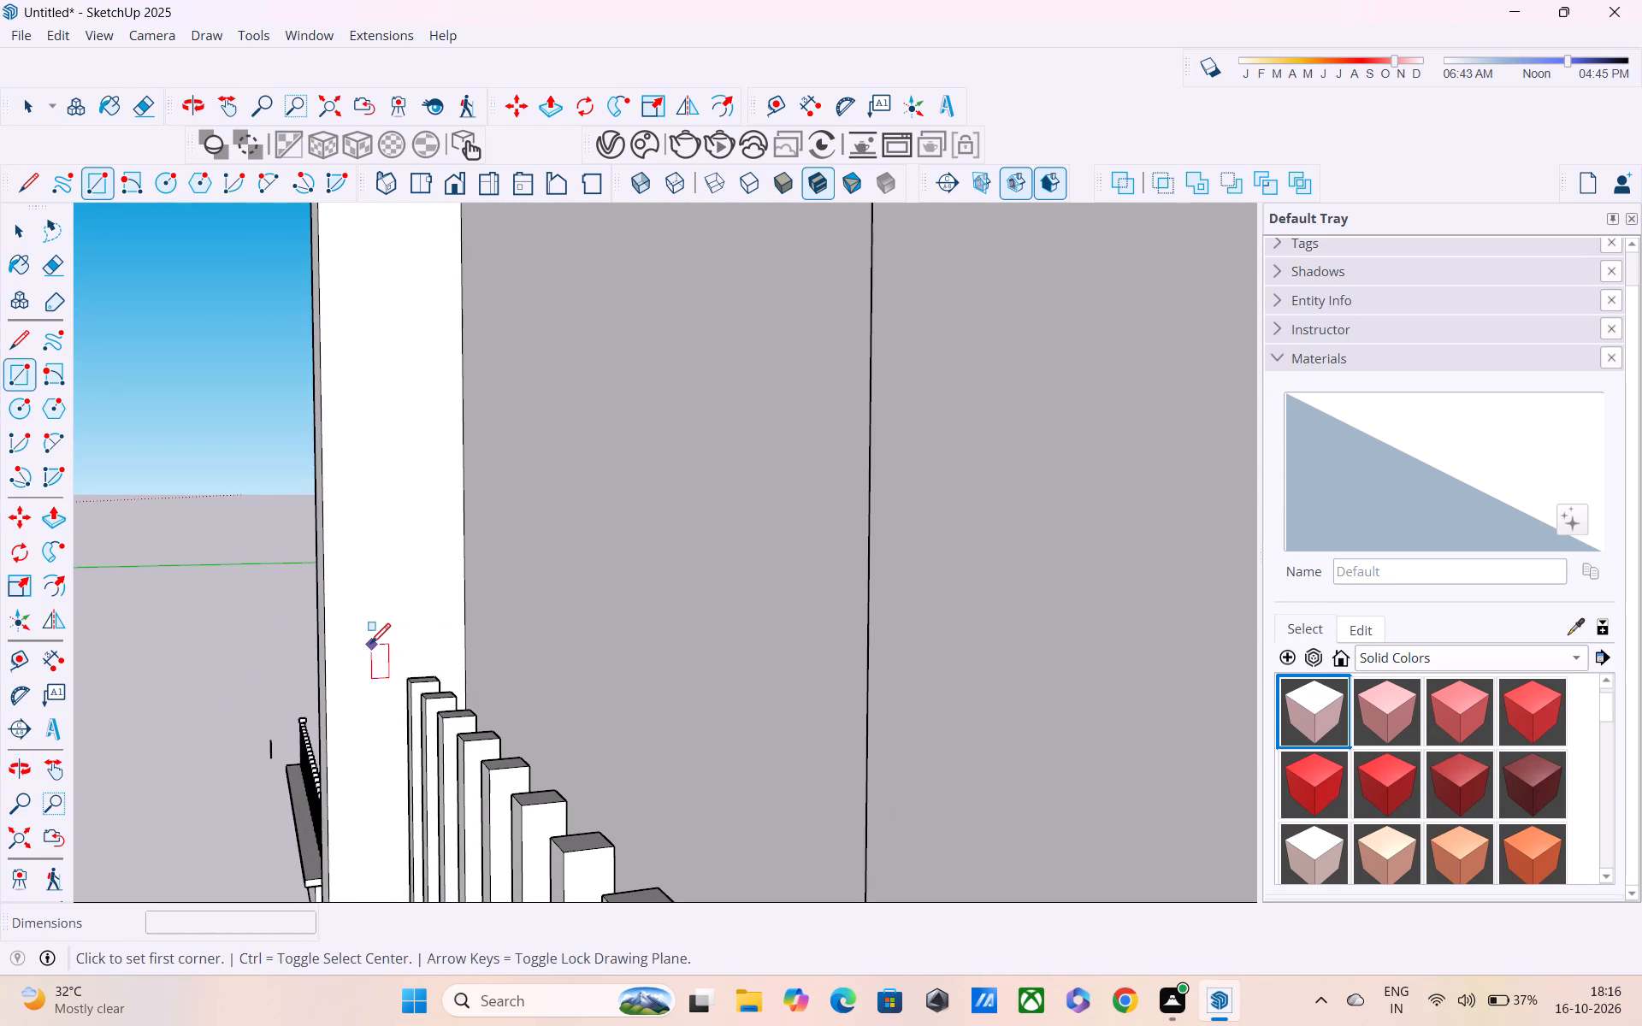
left_click(394, 649)
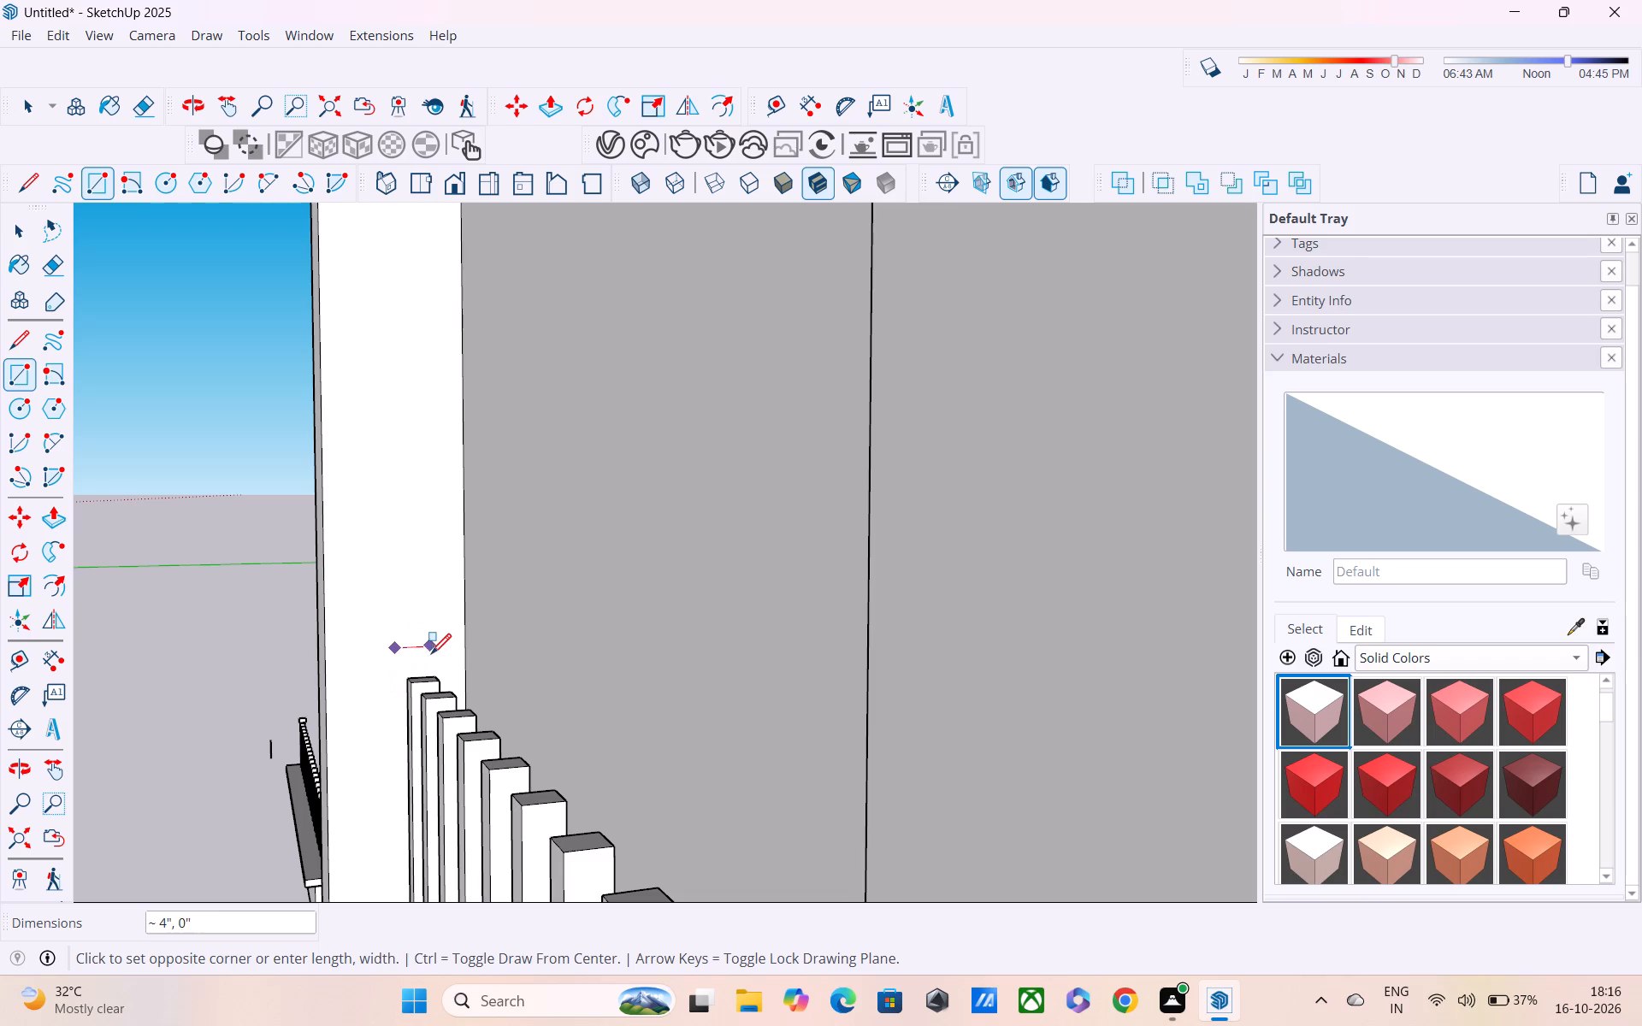
scroll(449, 667, "down", 1)
middle_click_drag(446, 667, 425, 666)
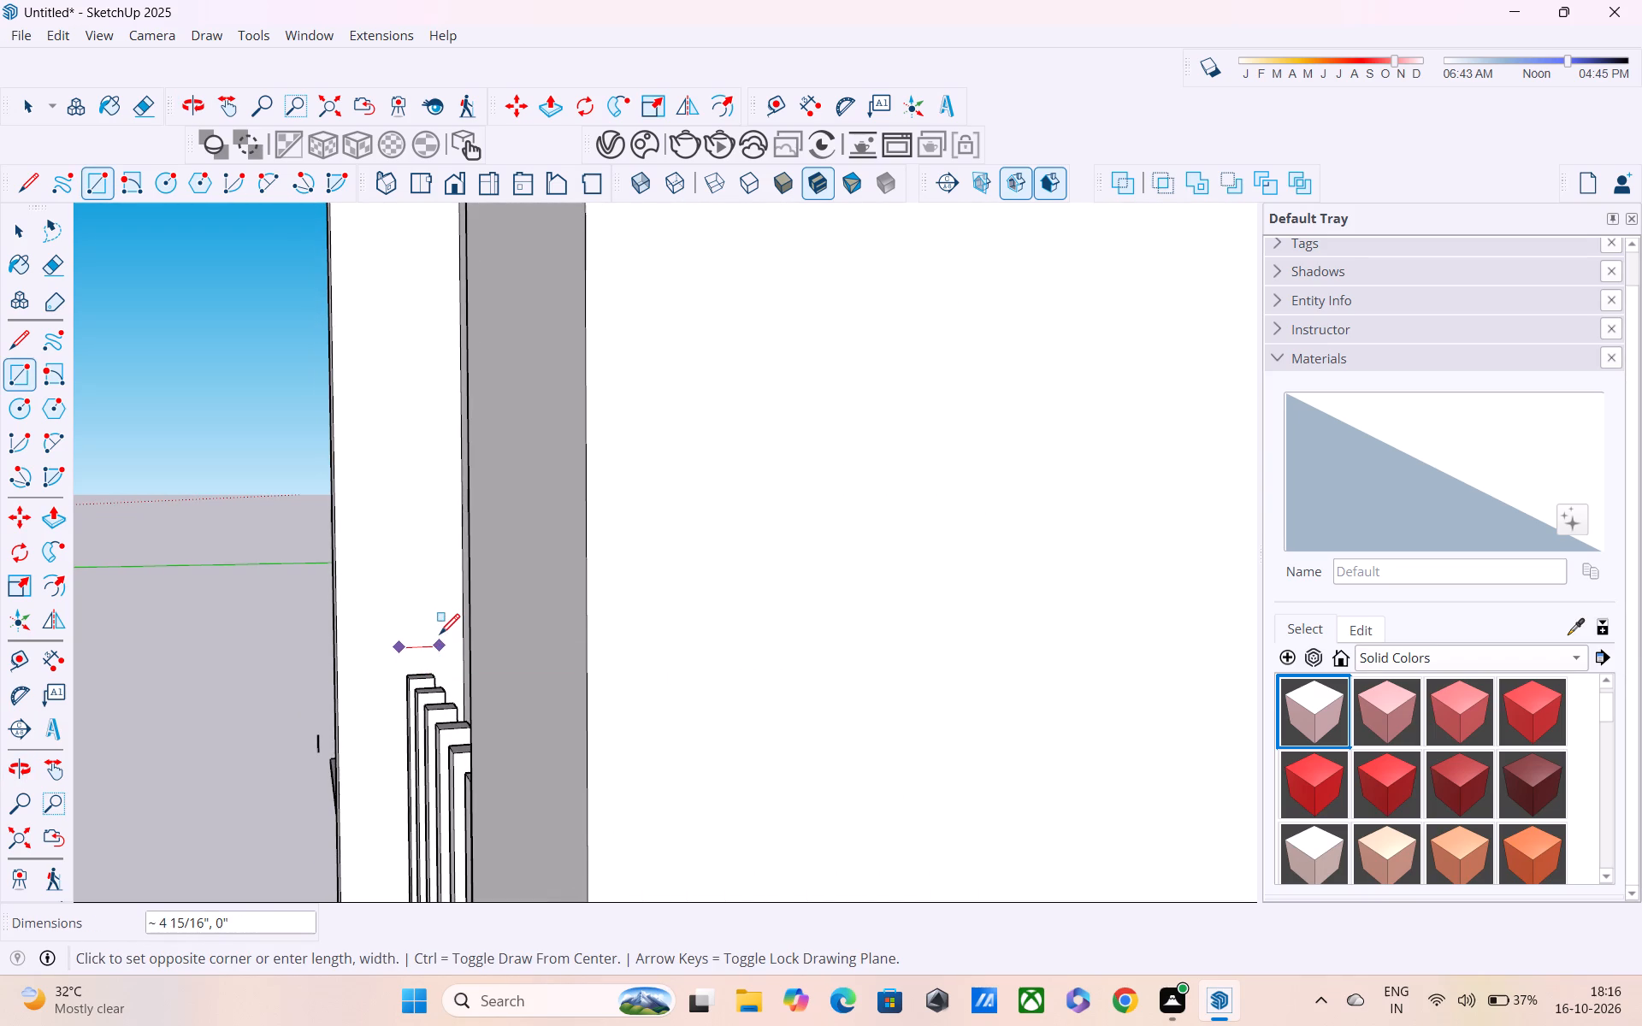
left_click(440, 628)
Push/pull the rectangle about 9' 4 9/16" over the row of posts toward the bay's opposite pillar.
key("p")
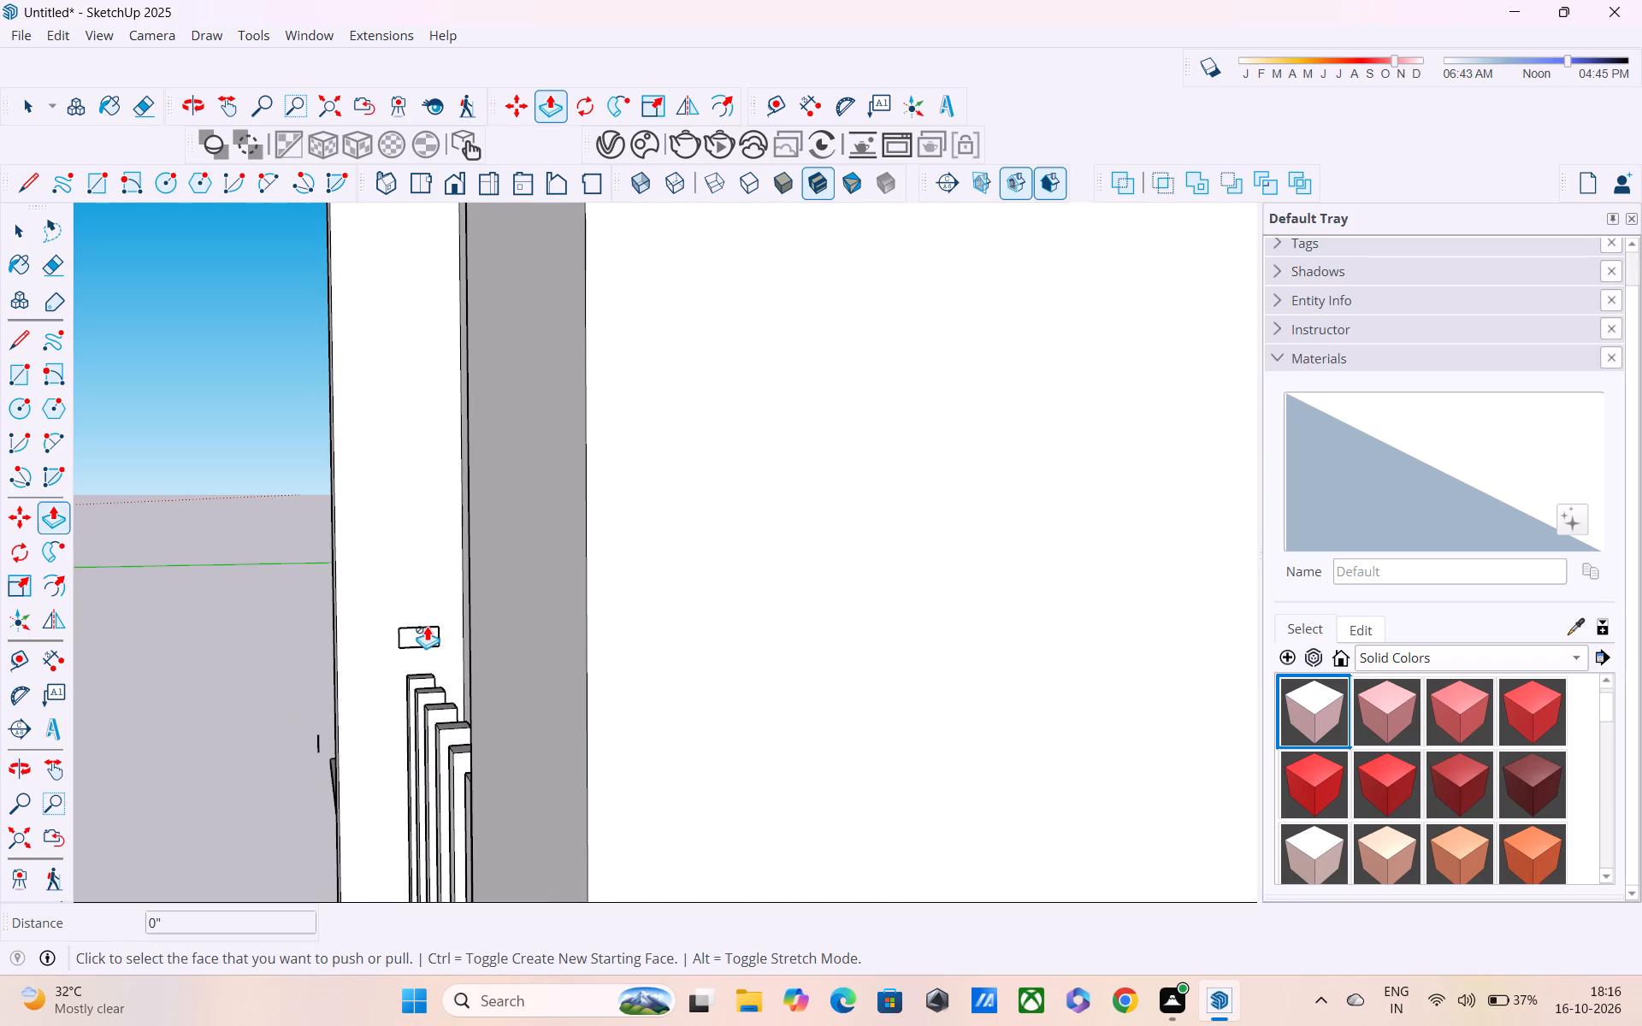
key("space")
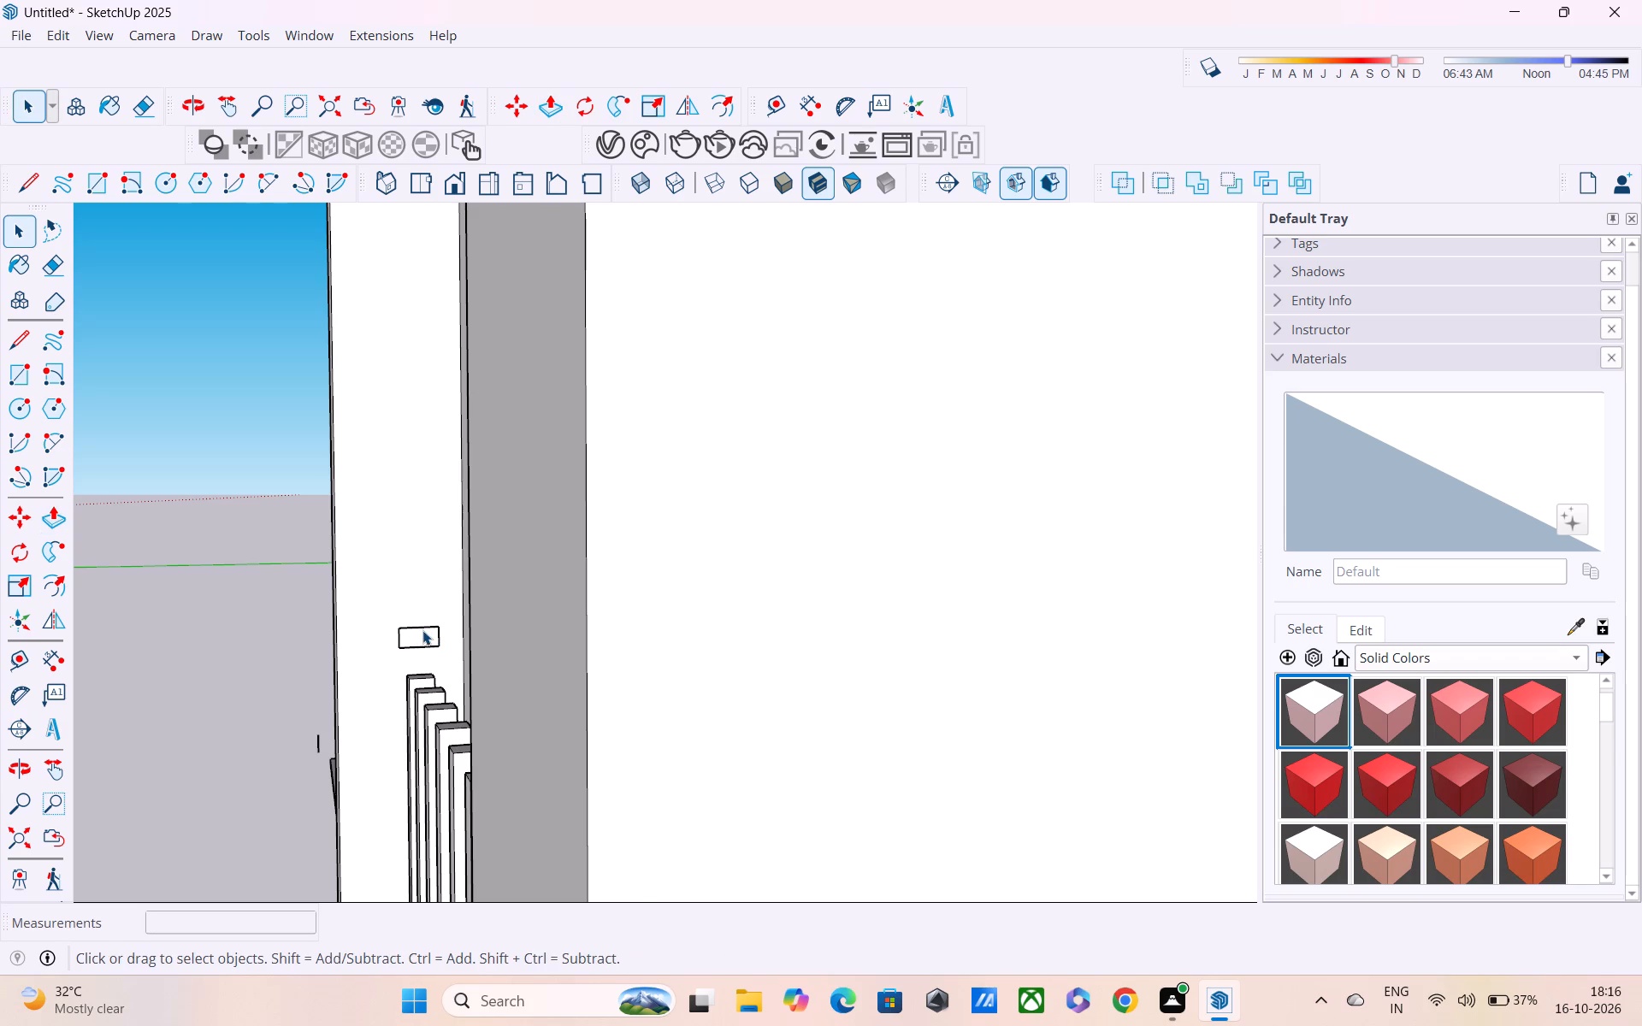
double_click(422, 630)
key("p")
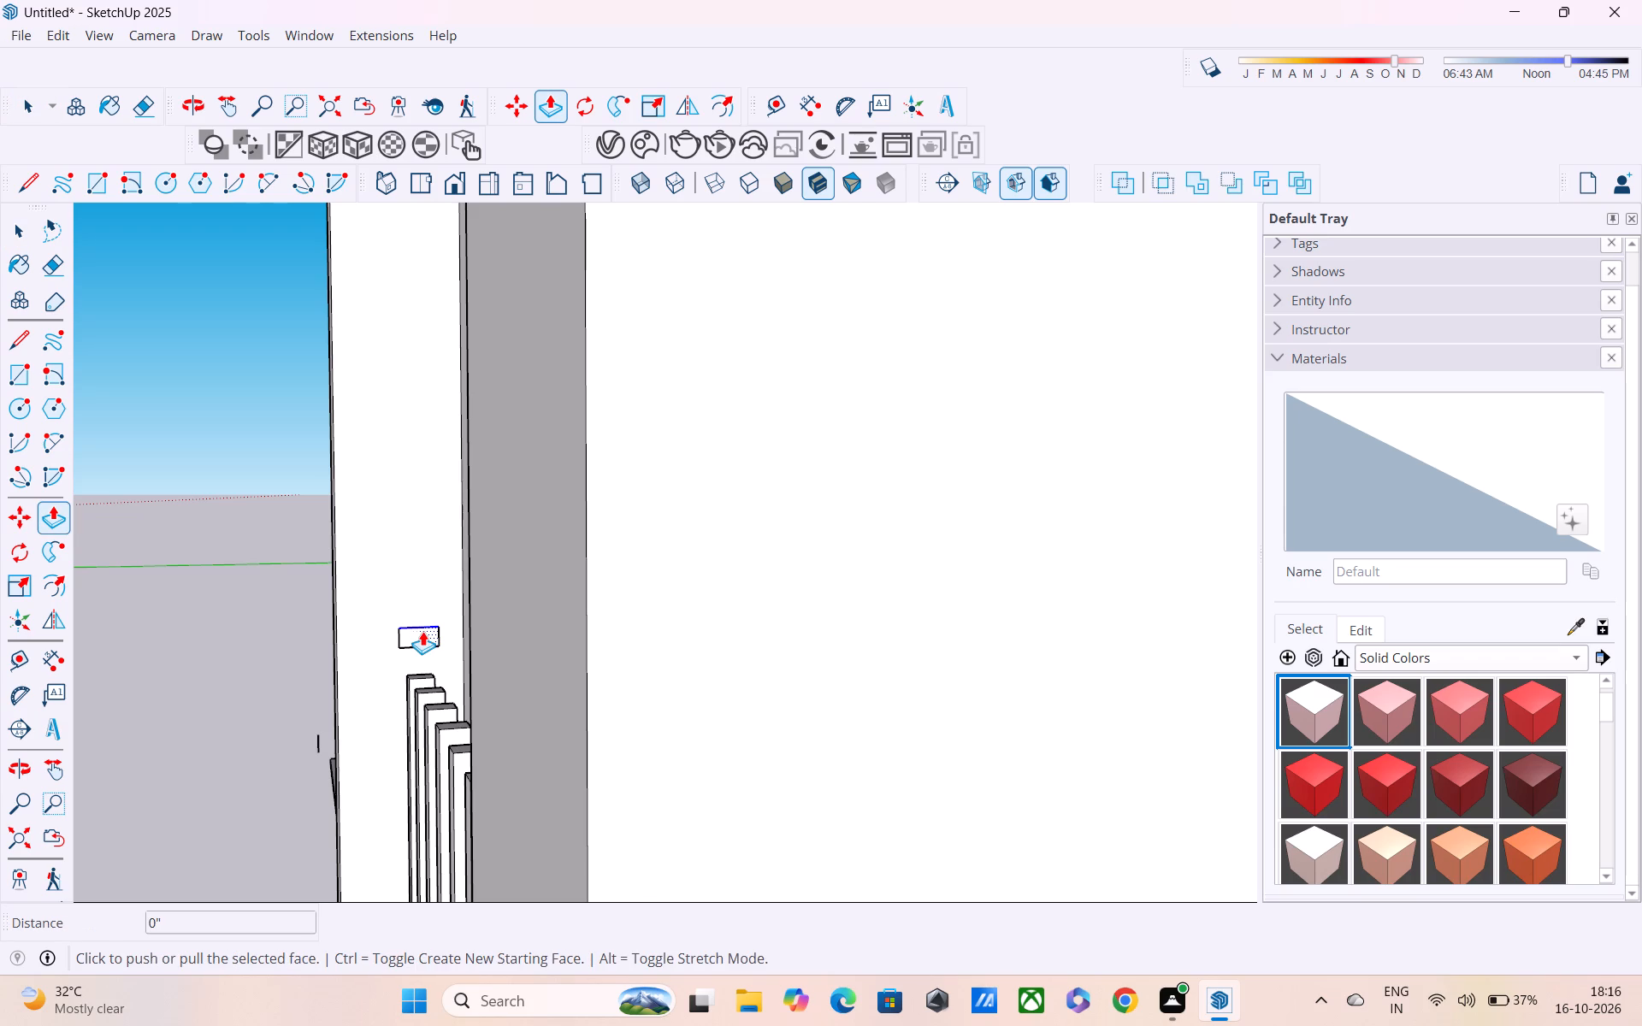
left_click(422, 628)
scroll(445, 675, "down", 4)
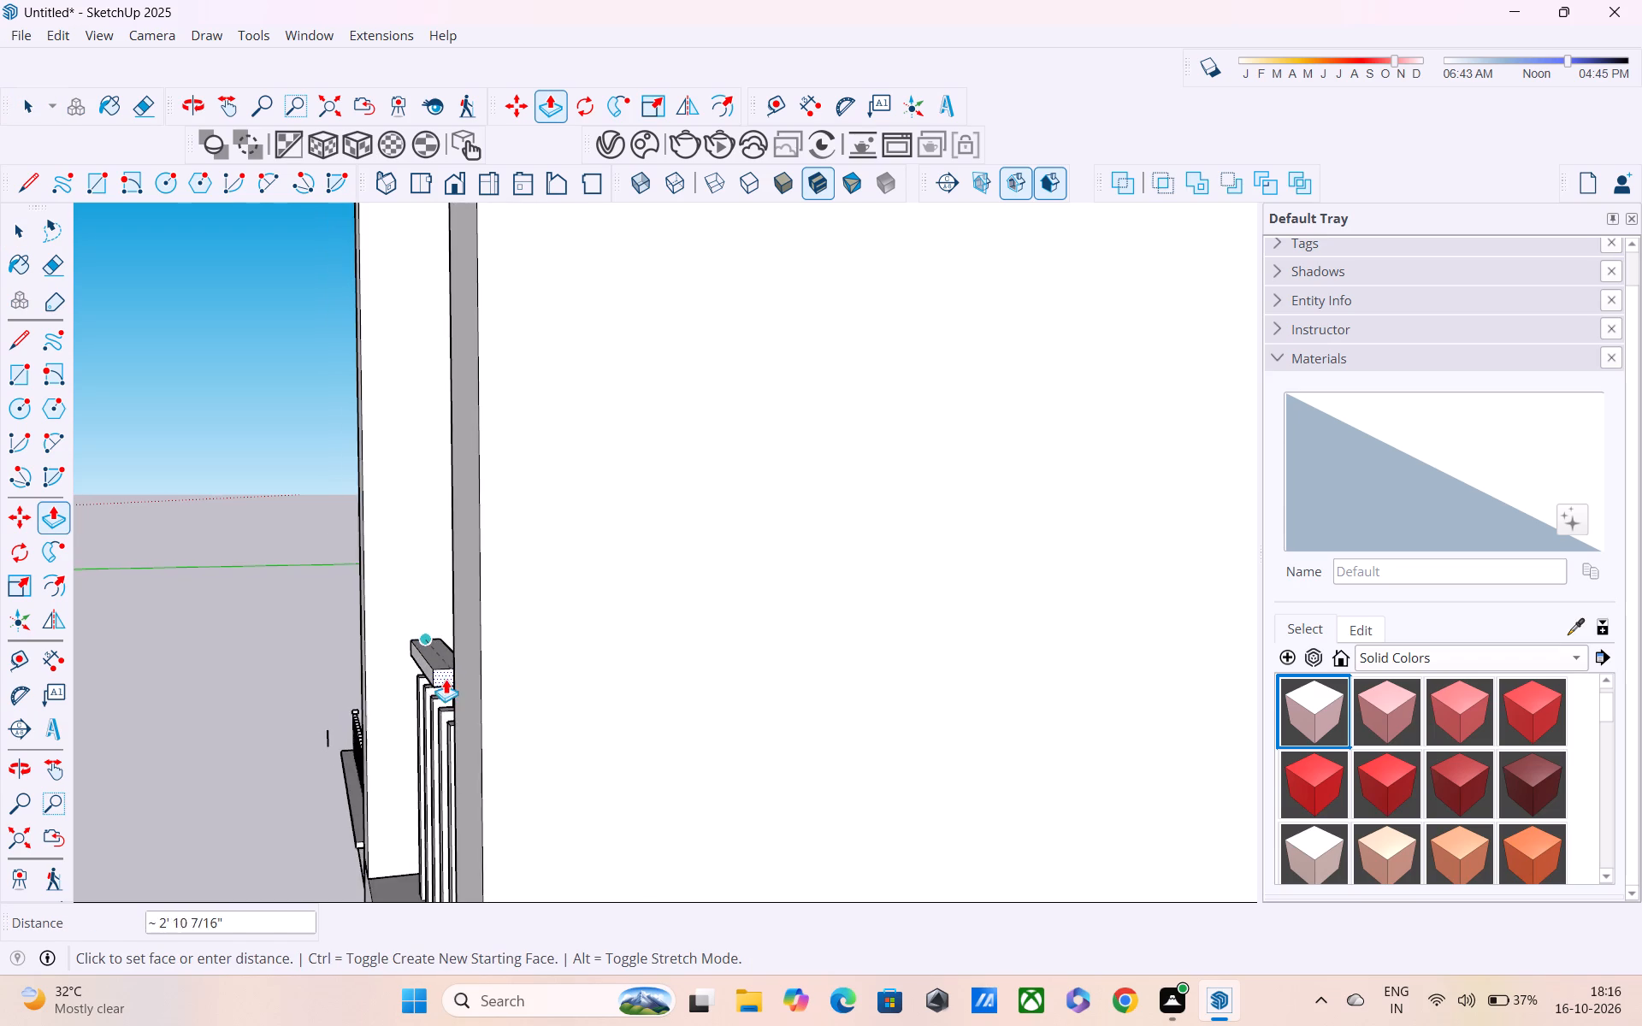
middle_click_drag(446, 679, 940, 684)
scroll(943, 683, "up", 1)
scroll(945, 683, "down", 7)
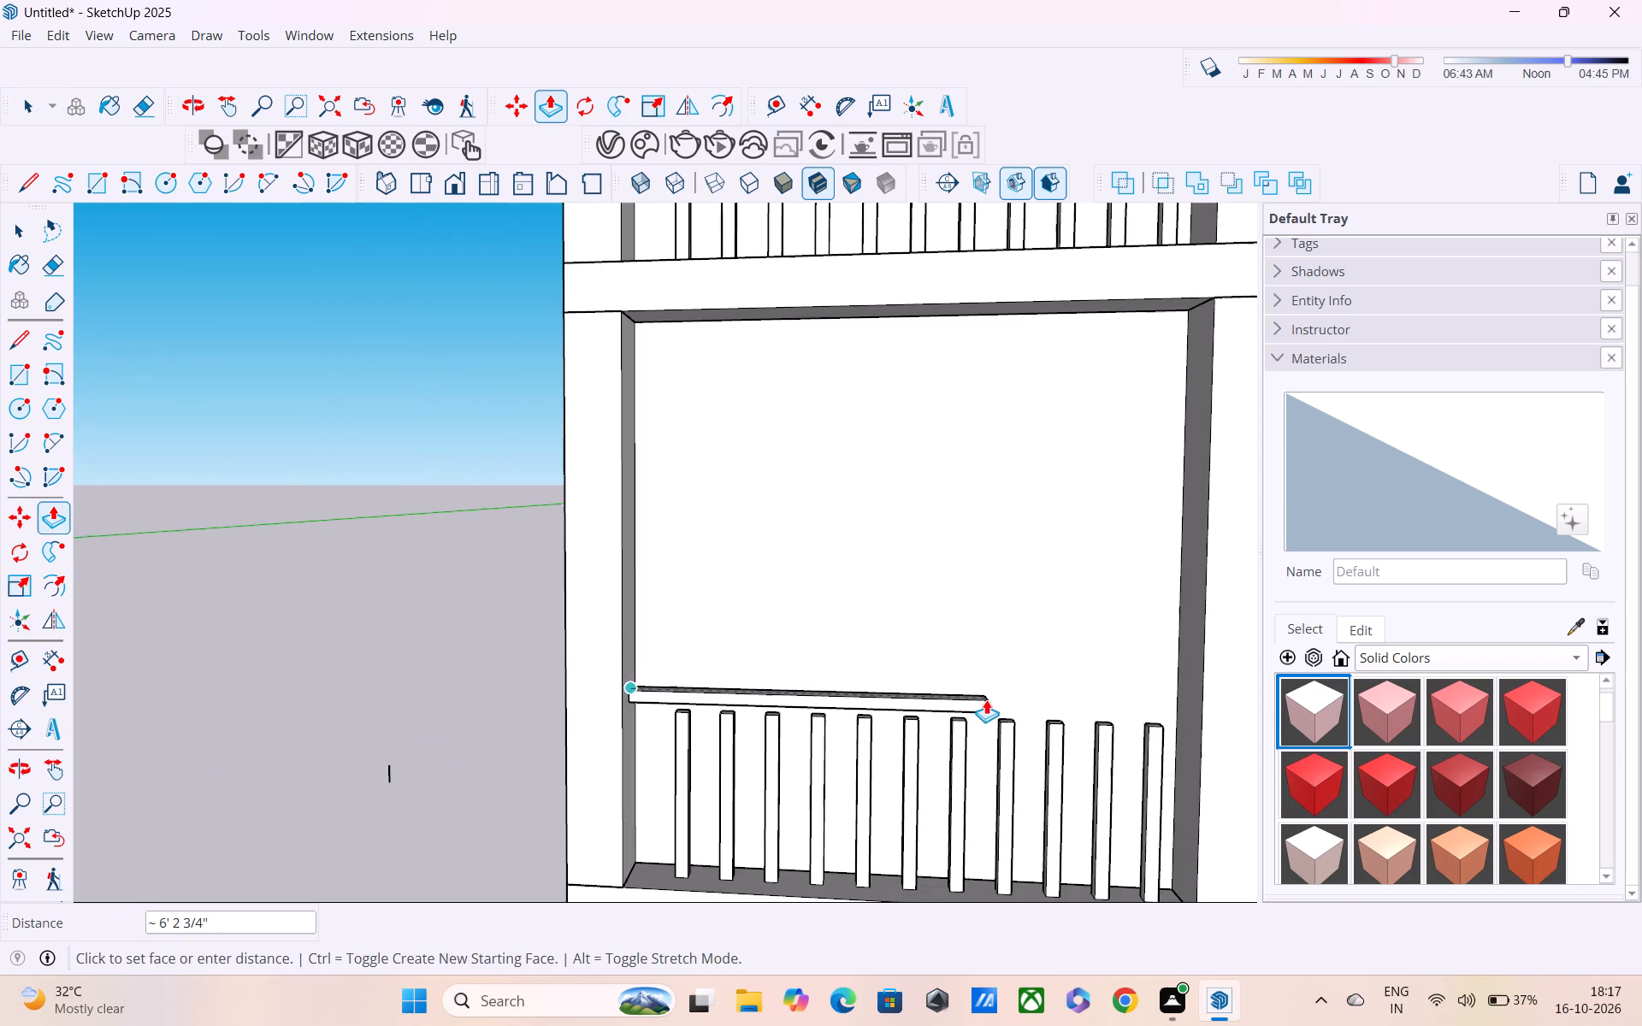
middle_click_drag(986, 699, 526, 719, "shift")
scroll(610, 735, "down", 1)
middle_click_drag(623, 734, 707, 666, "shift")
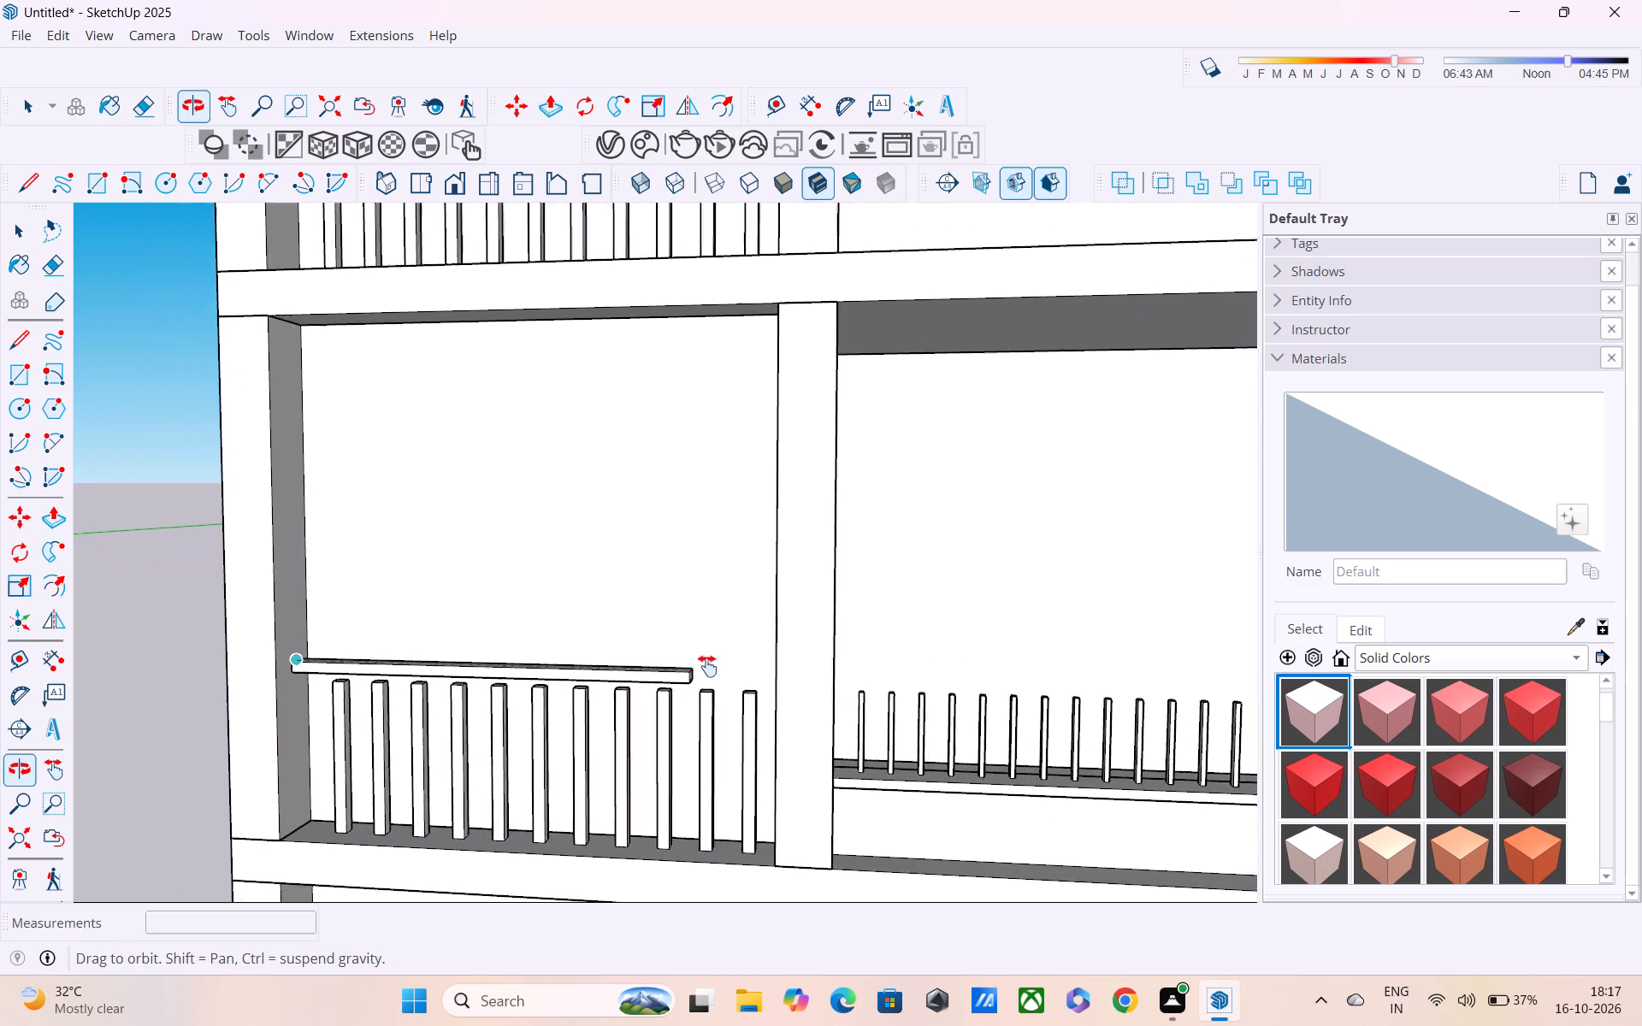
middle_click_drag(707, 666, 782, 593, "shift")
scroll(741, 626, "down", 1, "shift")
scroll(782, 593, "up", 1)
scroll(782, 593, "down", 9)
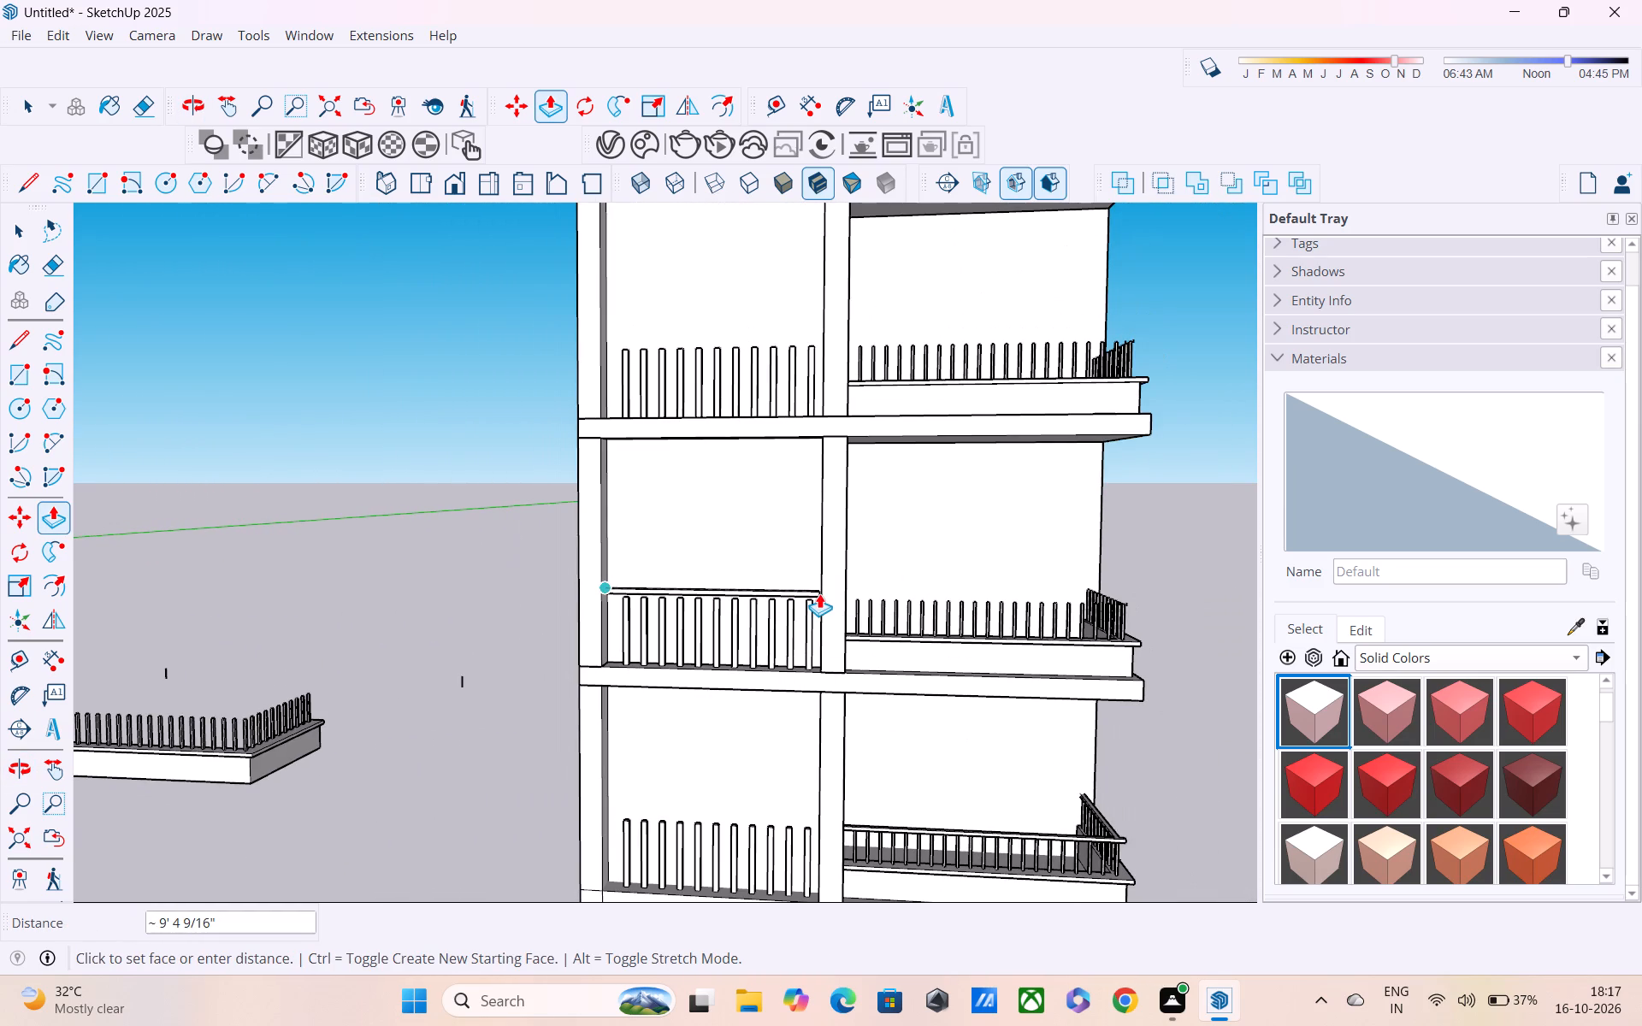
left_click(819, 593)
Extend the top rail's end face about 1 1/16" to meet the opposite pillar.
scroll(765, 696, "down", 1)
scroll(798, 613, "up", 8)
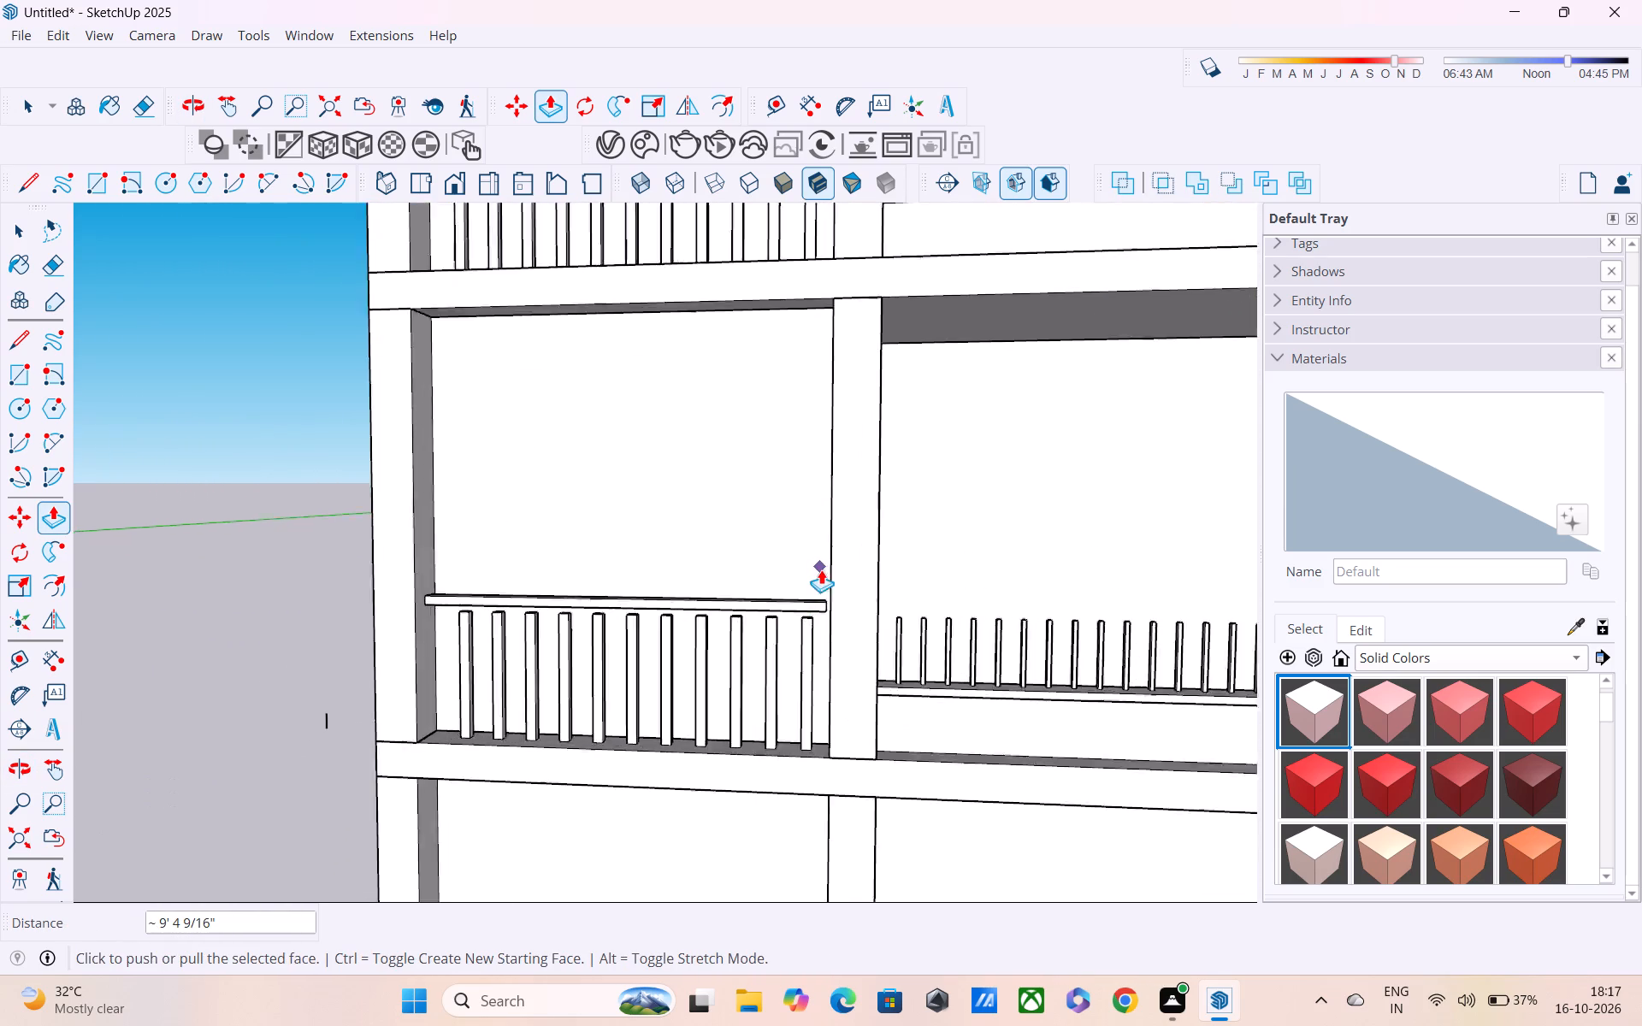
scroll(821, 569, "up", 9)
middle_click_drag(824, 600, 906, 600)
scroll(835, 643, "up", 10)
middle_click_drag(832, 640, 800, 640)
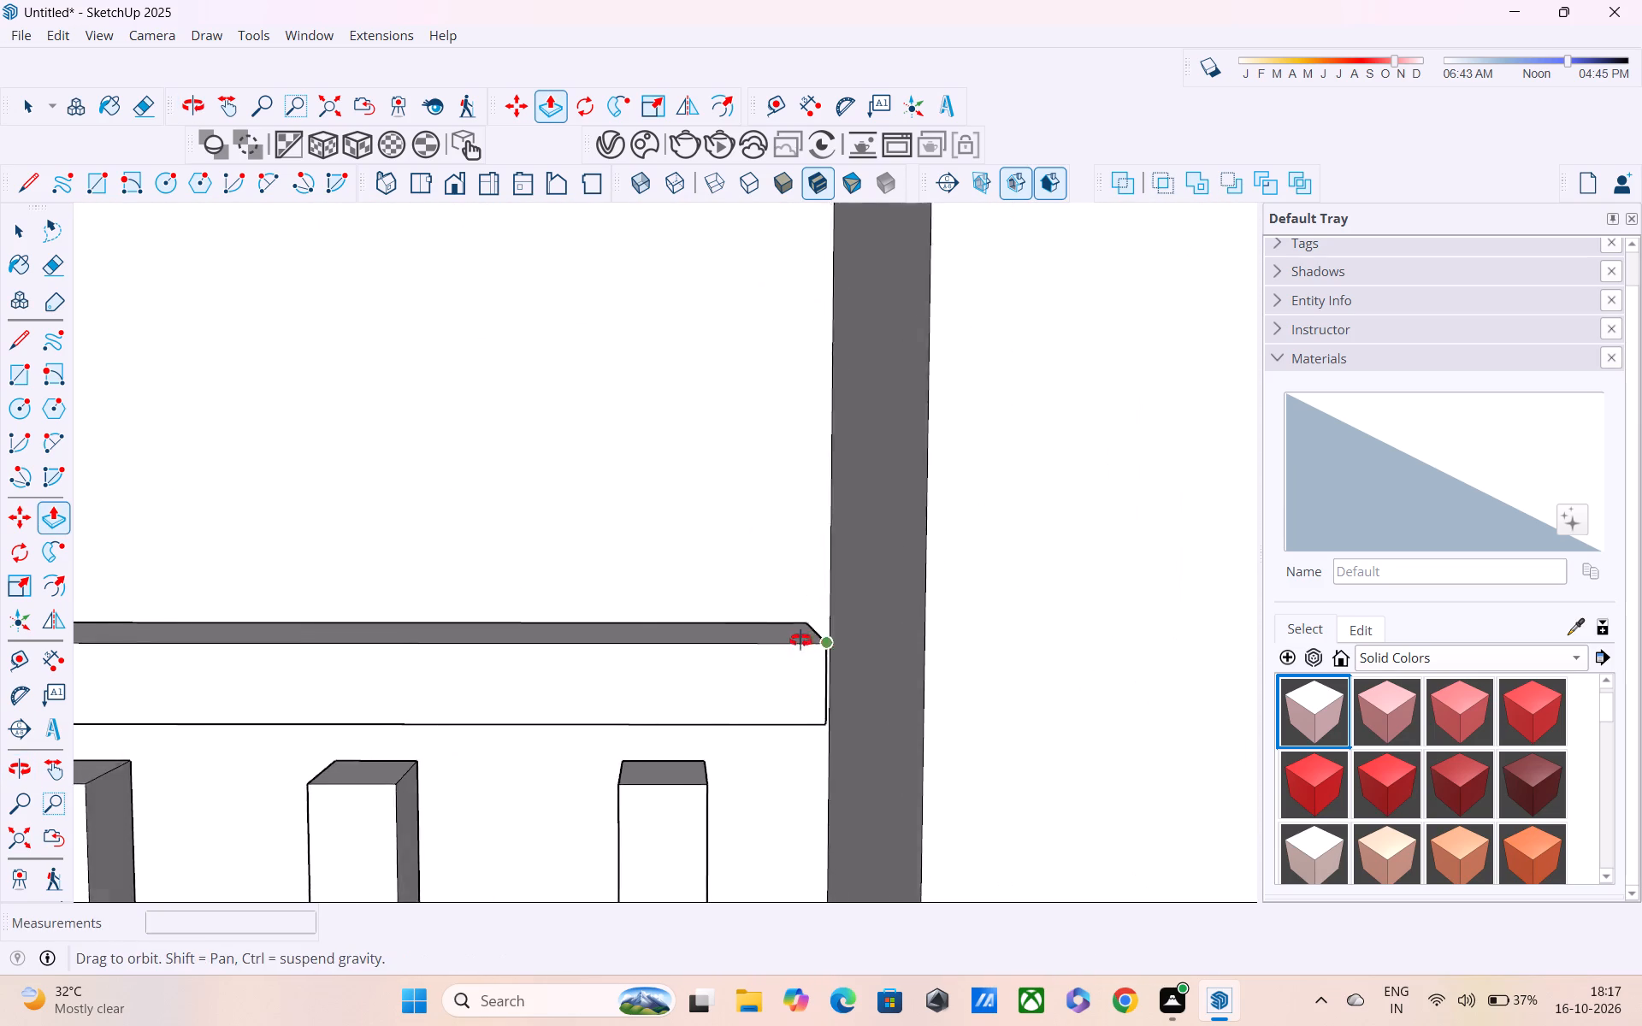
middle_click_drag(800, 640, 758, 640)
scroll(824, 645, "up", 12)
middle_click_drag(803, 655, 779, 656)
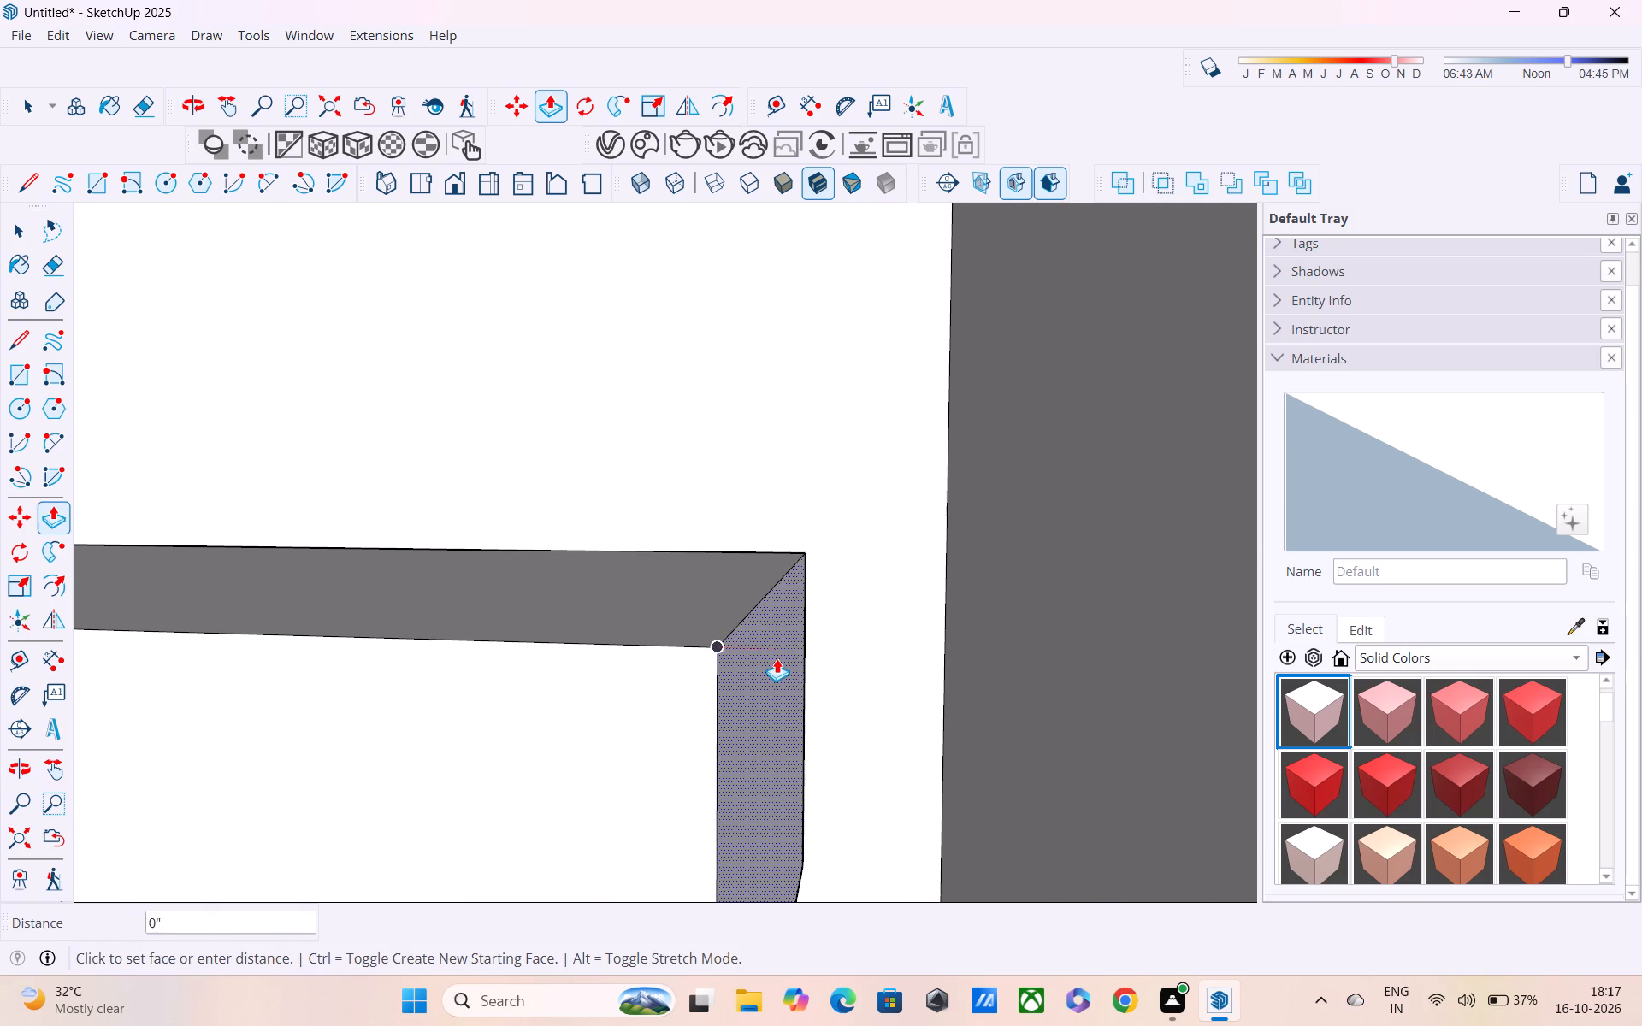
left_click(777, 658)
left_click(987, 617)
scroll(987, 617, "down", 6)
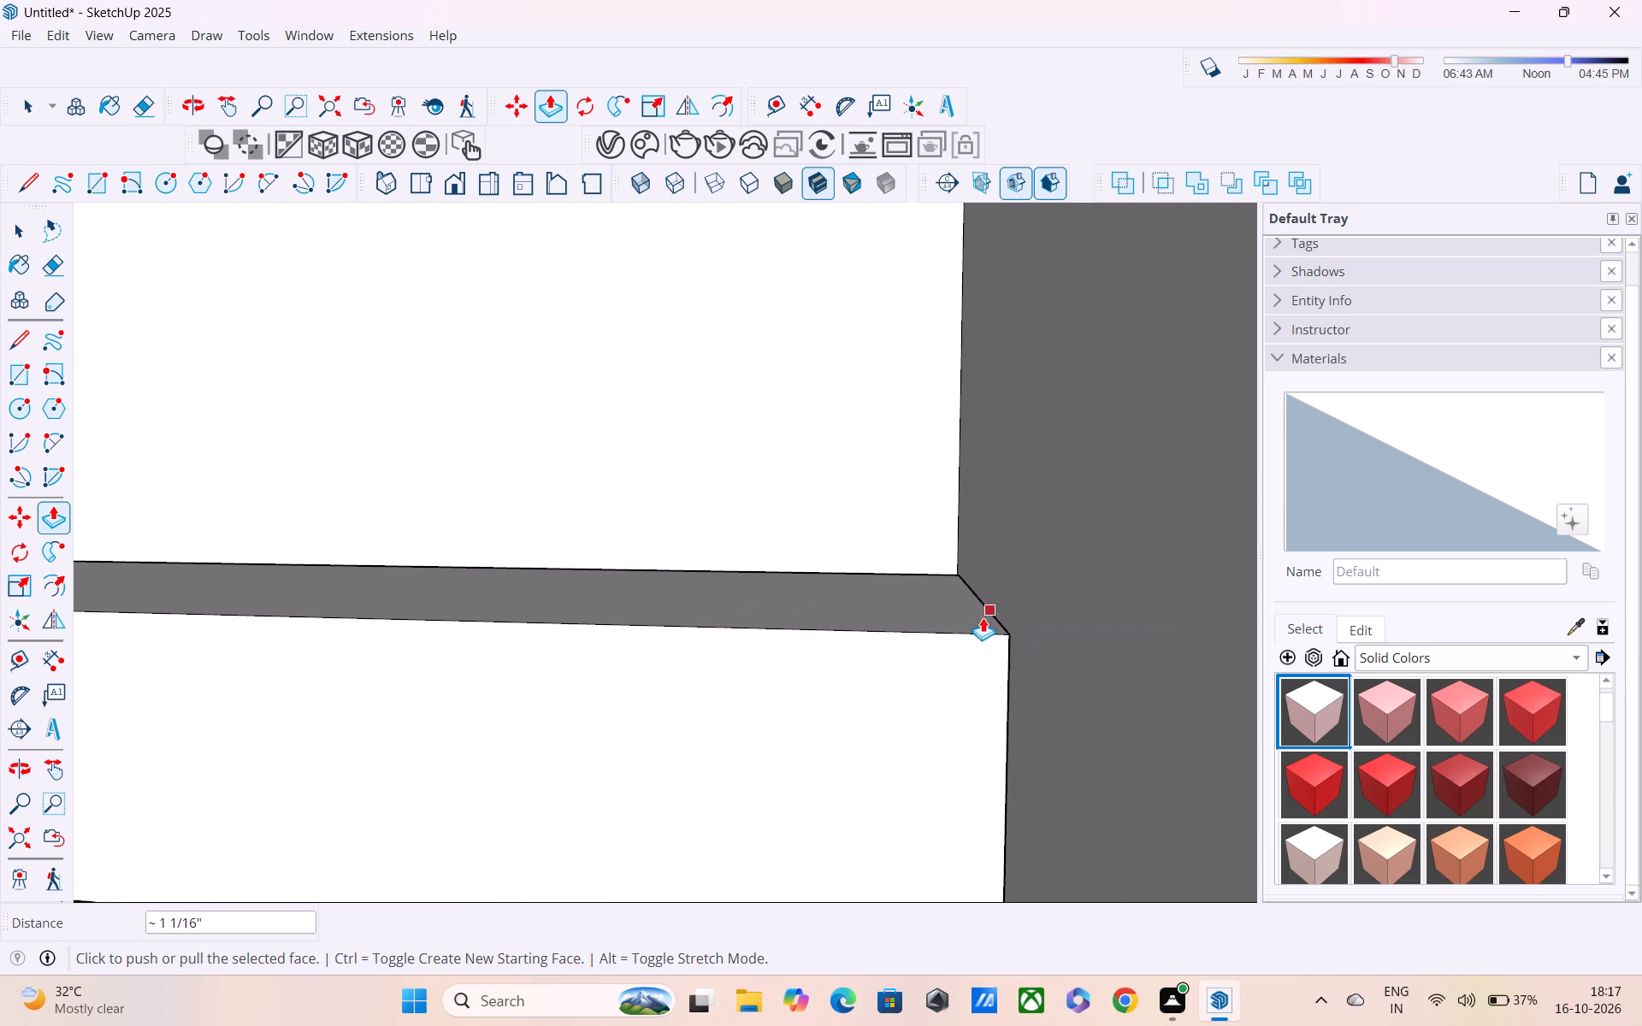
In the bay one storey below, draw a rectangle about 4 11/16" by 2 1/4" on the side pillar's inner face, above the first post.
scroll(983, 617, "down", 8)
scroll(885, 657, "down", 6)
scroll(817, 699, "down", 1, "shift")
middle_click_drag(817, 699, 935, 616, "shift")
scroll(938, 612, "down", 7)
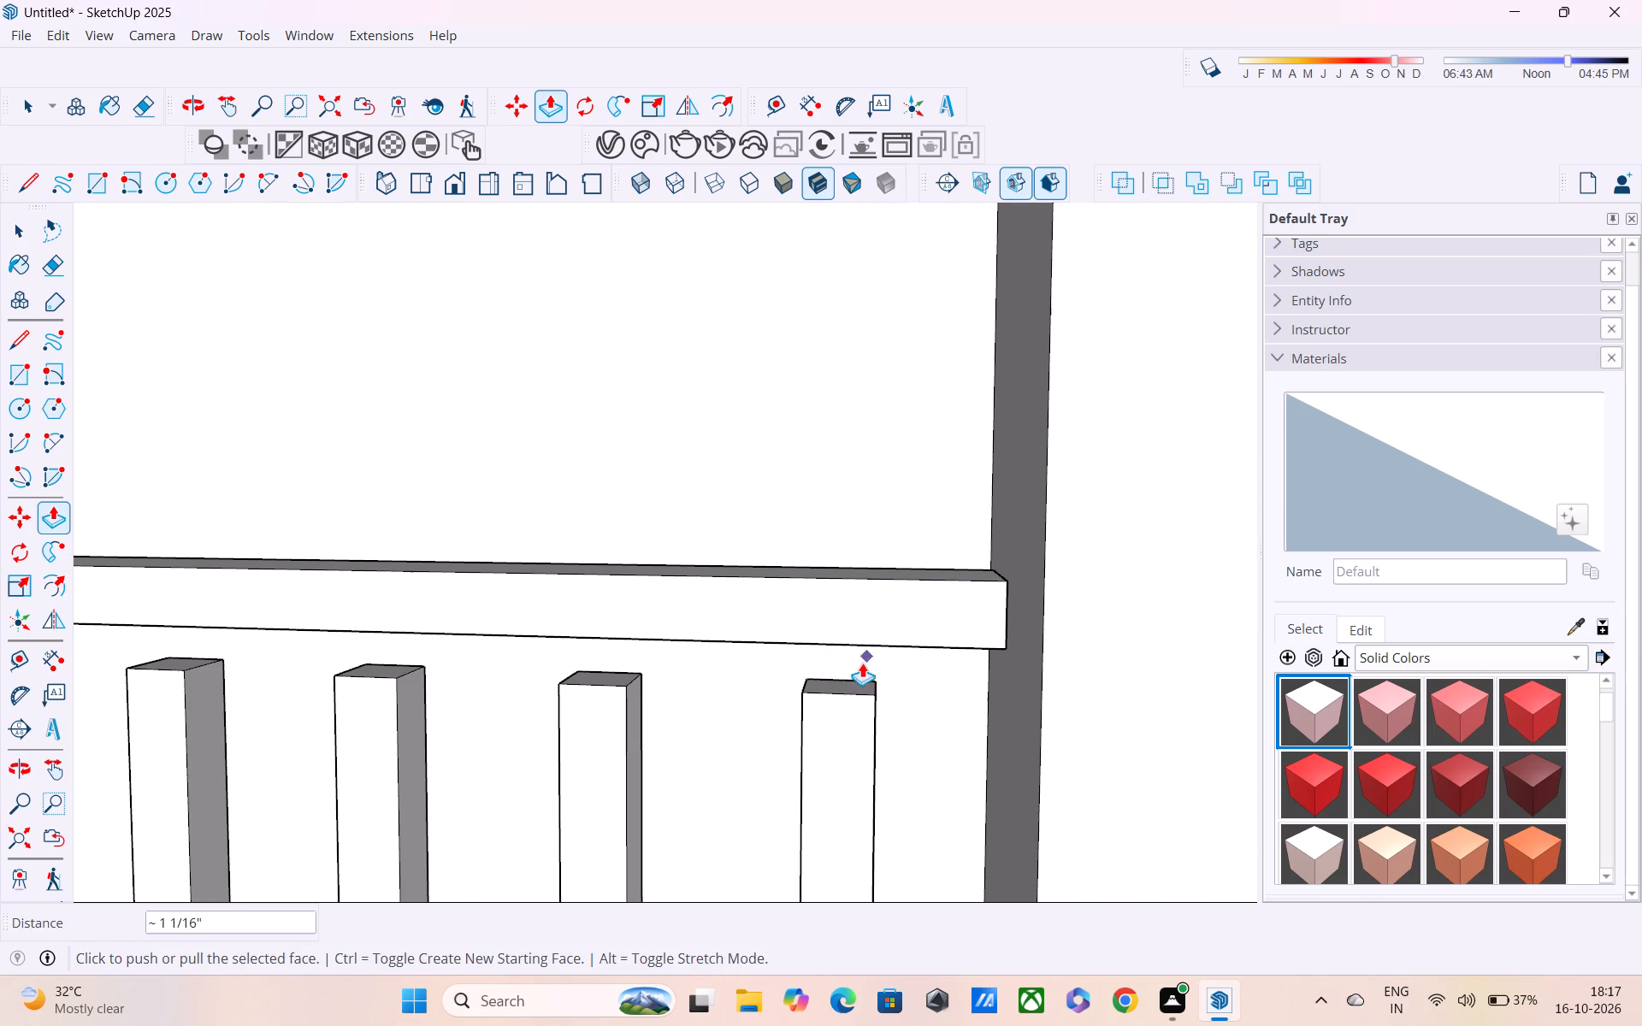
middle_click_drag(852, 697, 842, 731)
scroll(837, 716, "down", 7)
middle_click_drag(827, 731, 848, 508, "shift")
scroll(849, 507, "up", 1)
scroll(849, 516, "down", 7)
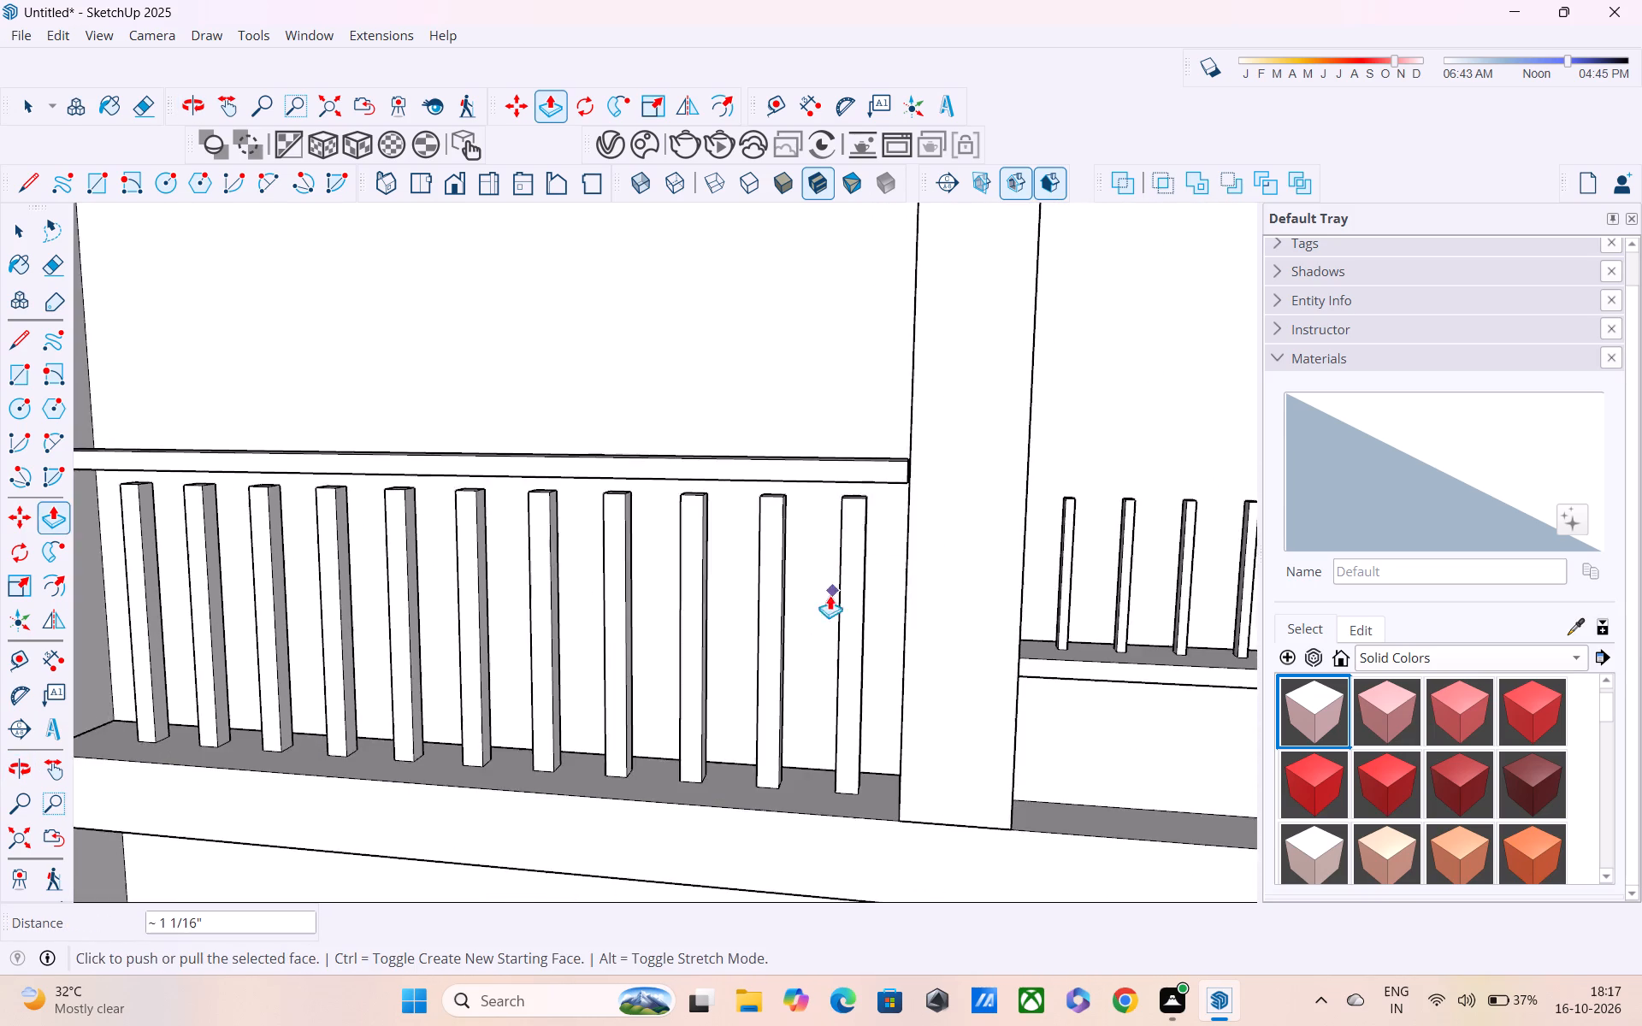
scroll(830, 595, "down", 5)
middle_click_drag(822, 665, 846, 401, "shift")
scroll(850, 392, "up", 1, "shift")
scroll(849, 442, "down", 6)
middle_click_drag(793, 646, 473, 696)
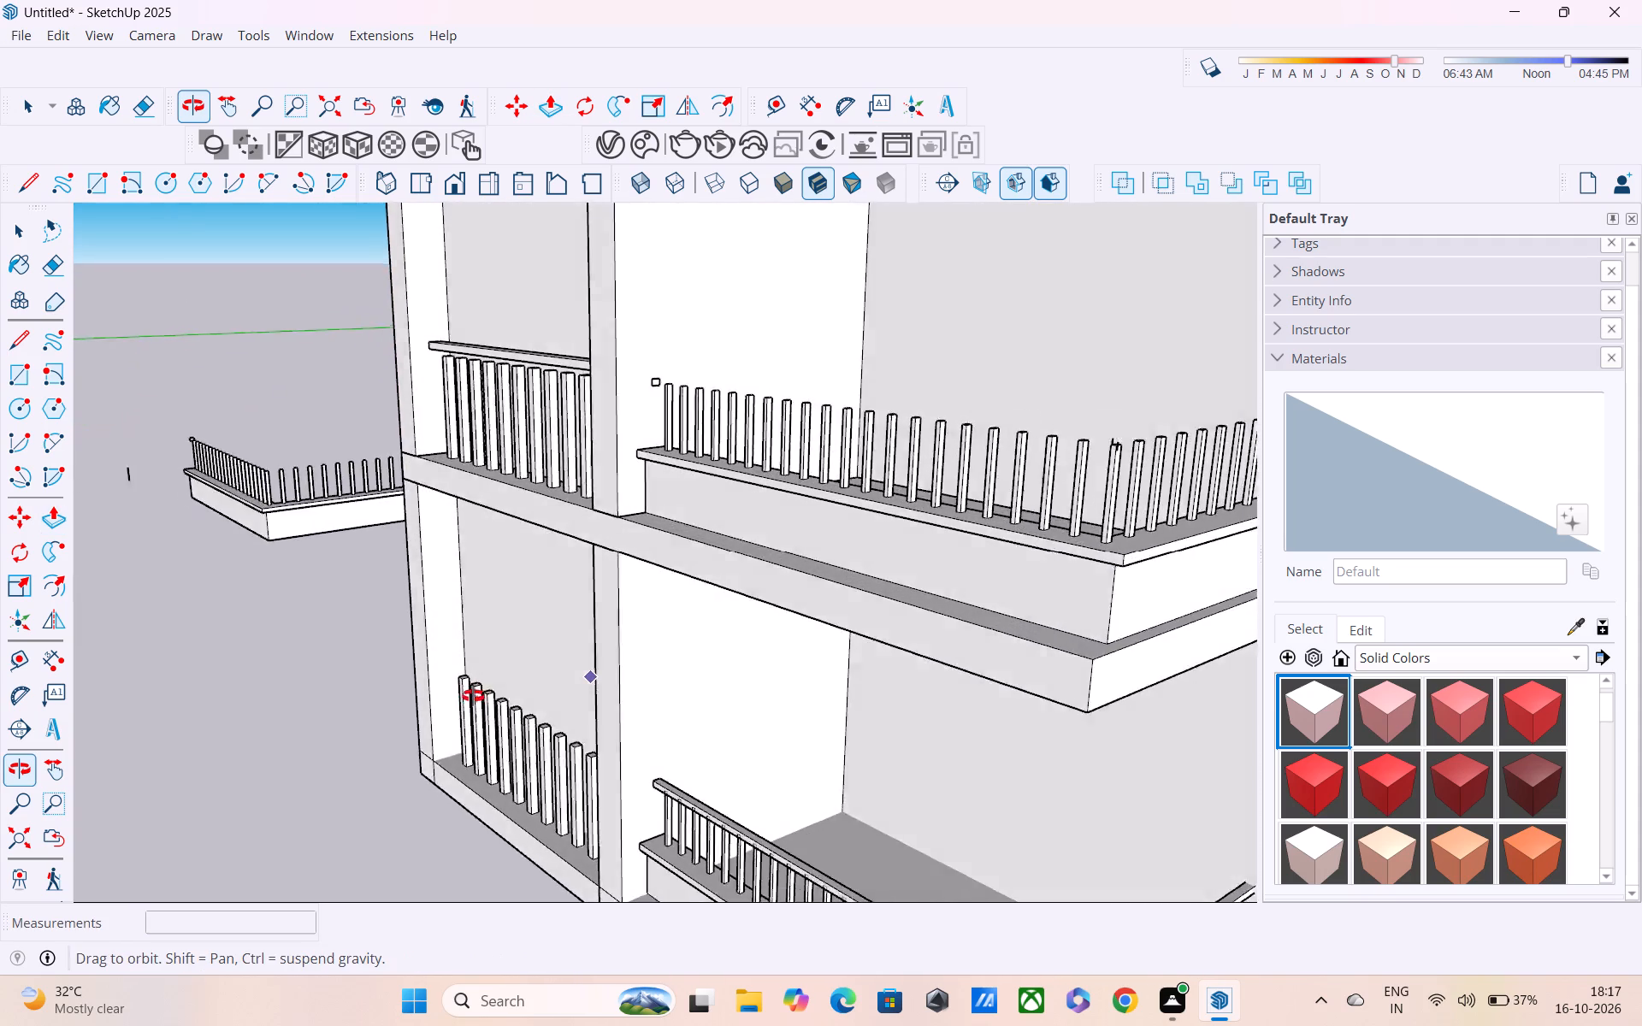
middle_click_drag(473, 696, 418, 683)
scroll(419, 683, "up", 5)
key("r")
scroll(404, 675, "up", 4)
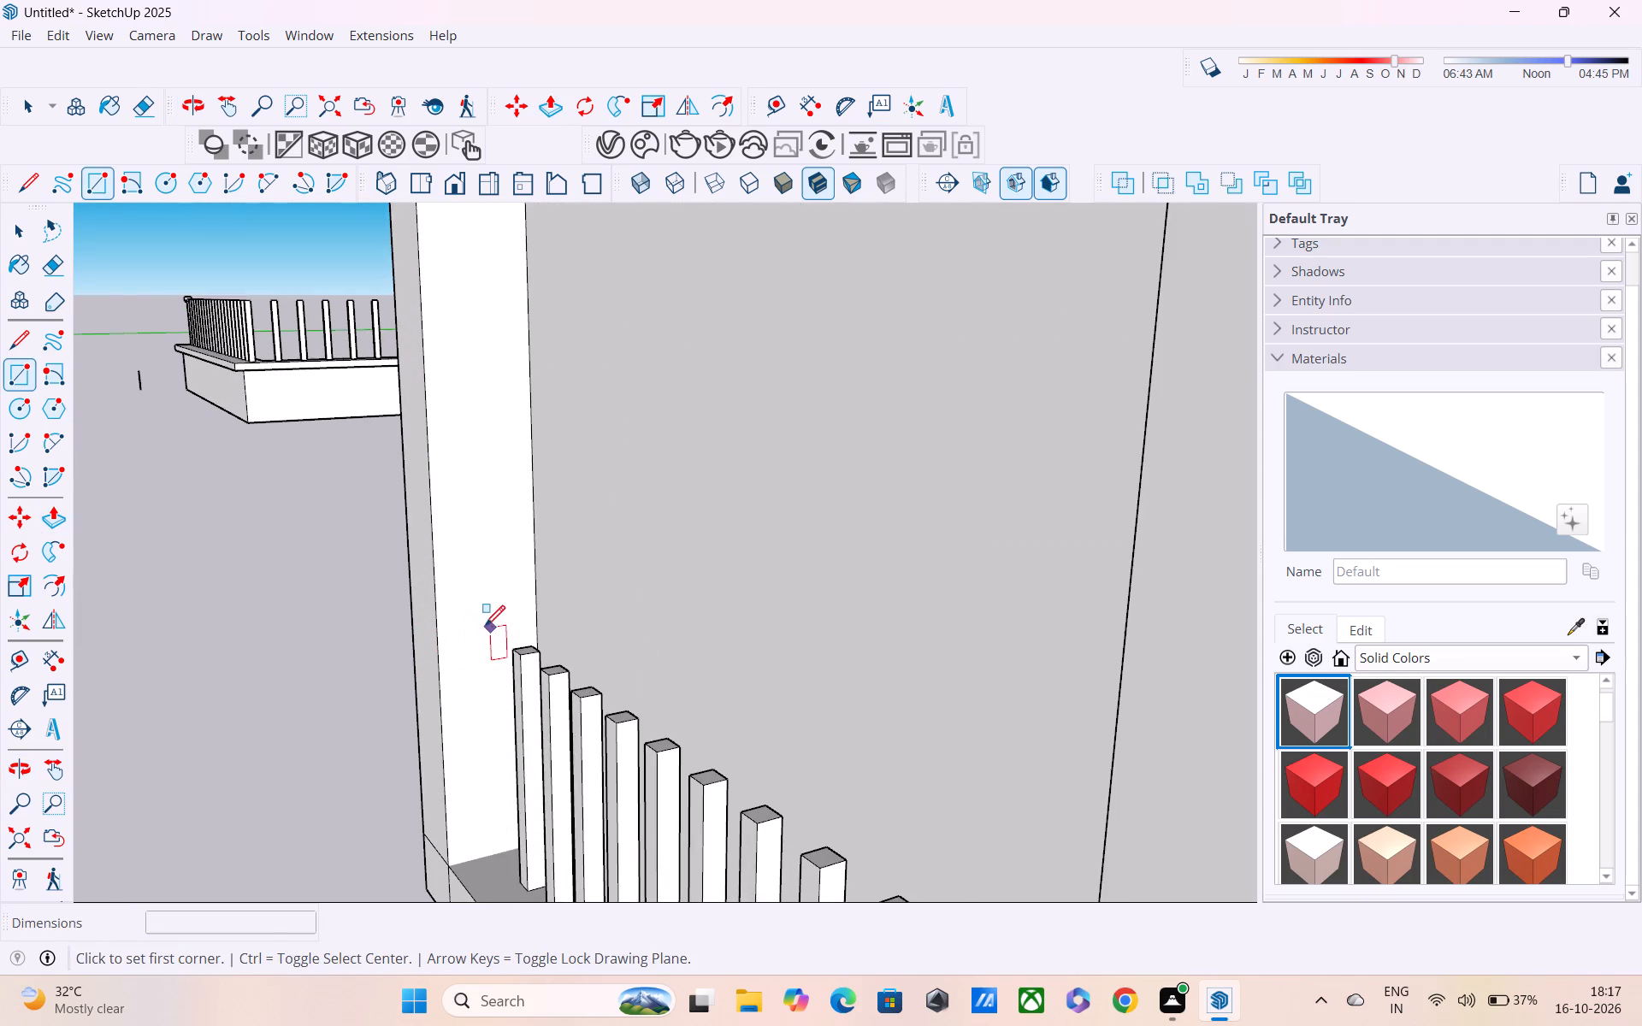
middle_click_drag(473, 623, 378, 575)
scroll(475, 598, "up", 6)
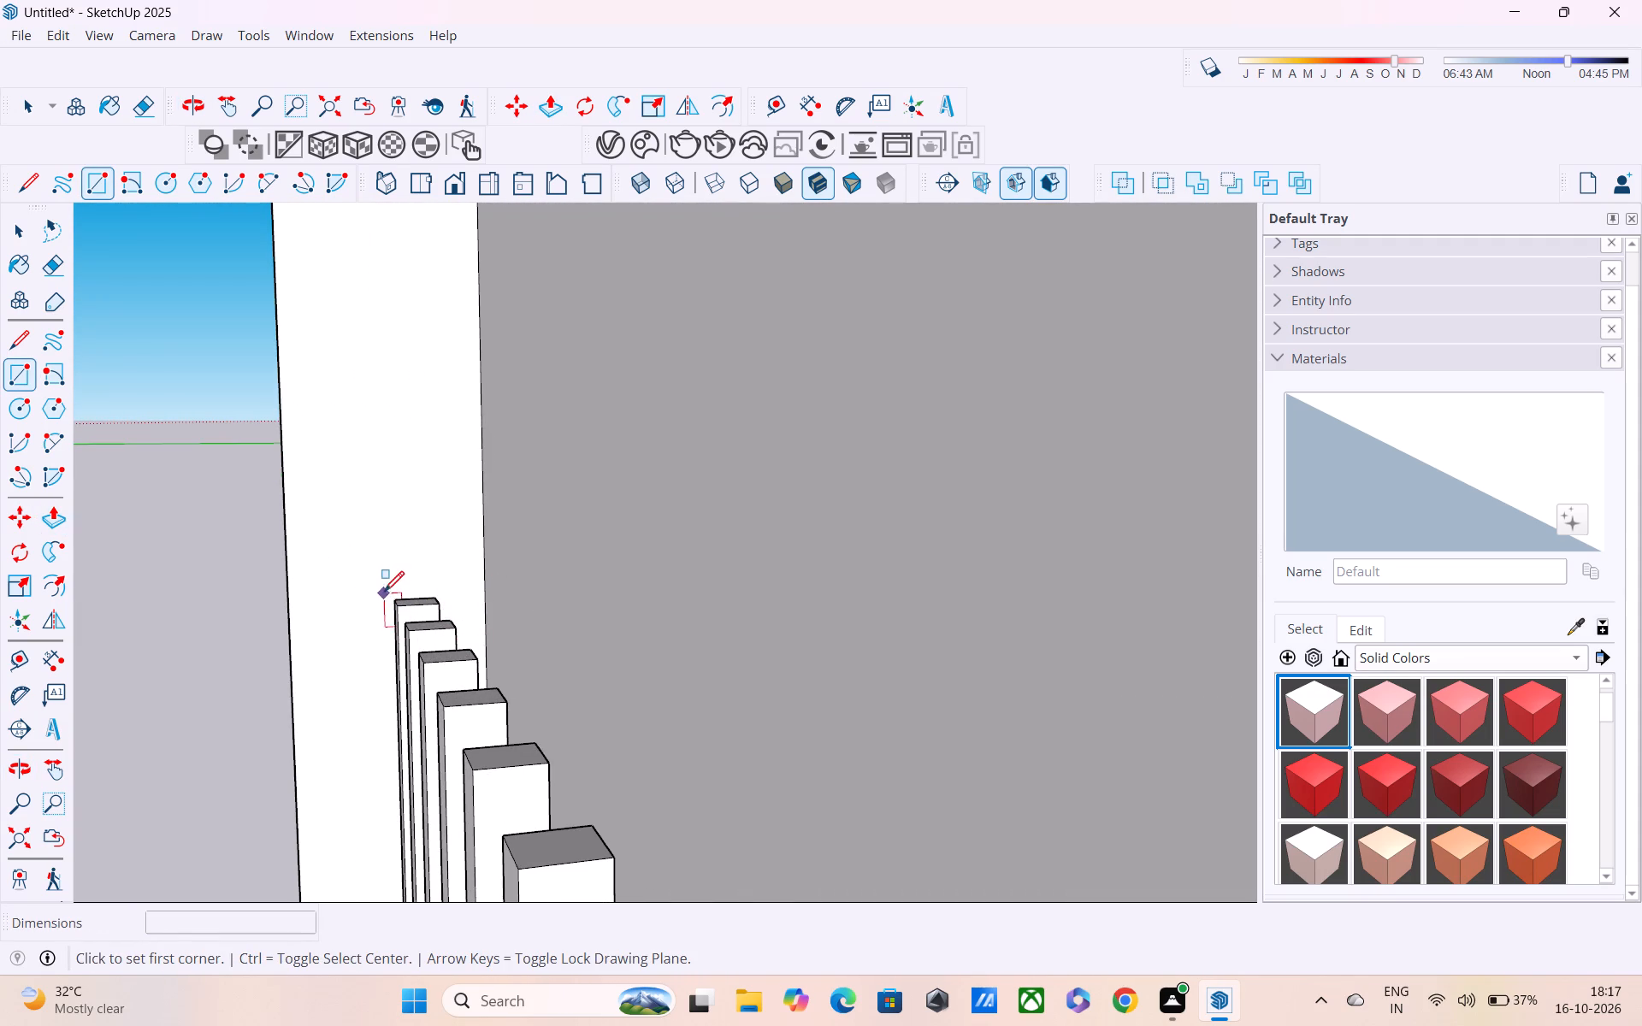
left_click(388, 583)
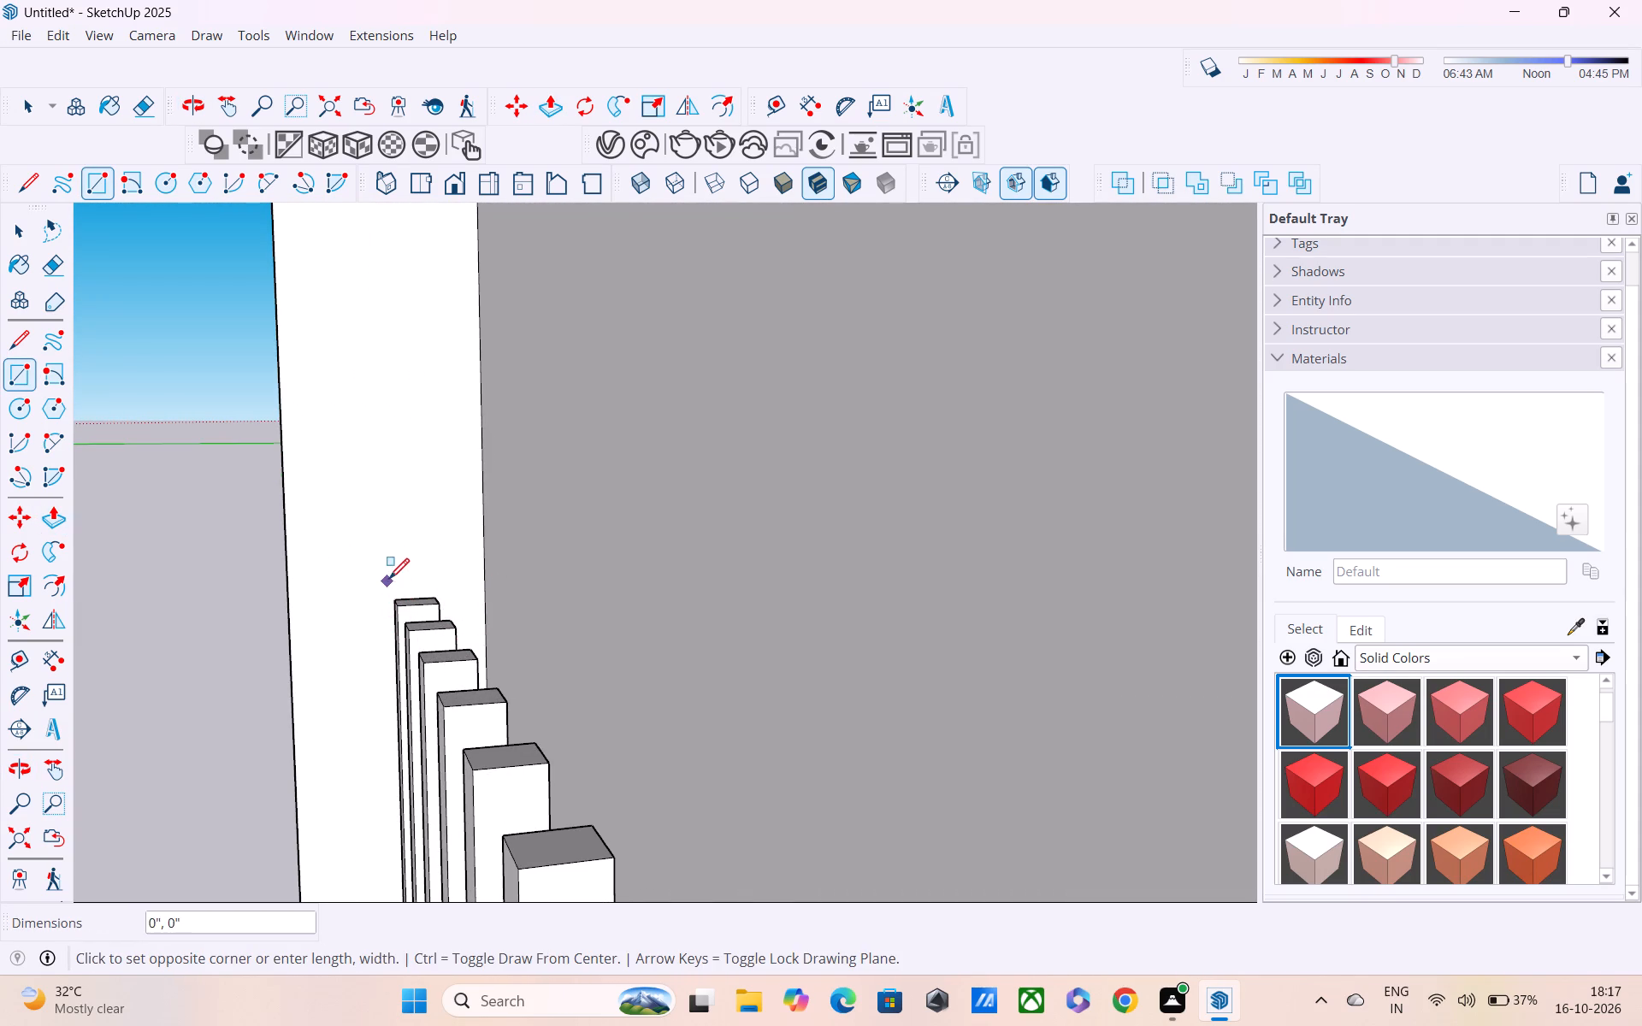
left_click(446, 553)
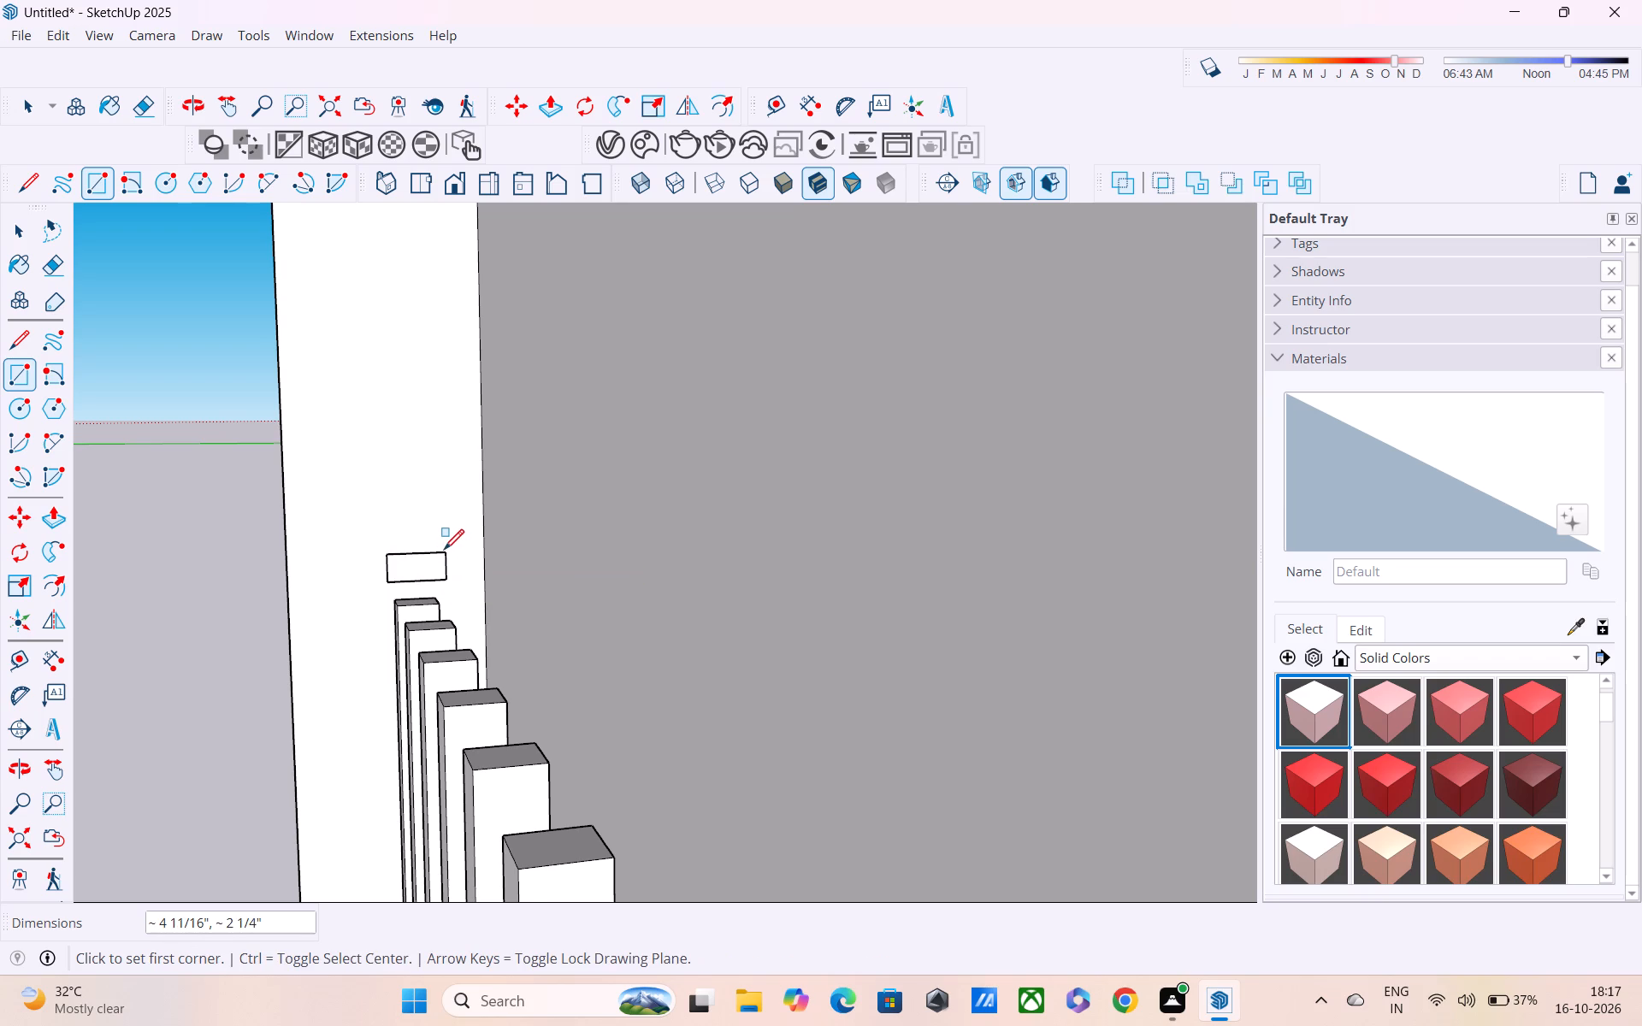
Push/pull the rectangle about 9' 5 13/16" over the posts to the lower bay's opposite pillar.
key("p")
left_click(428, 554)
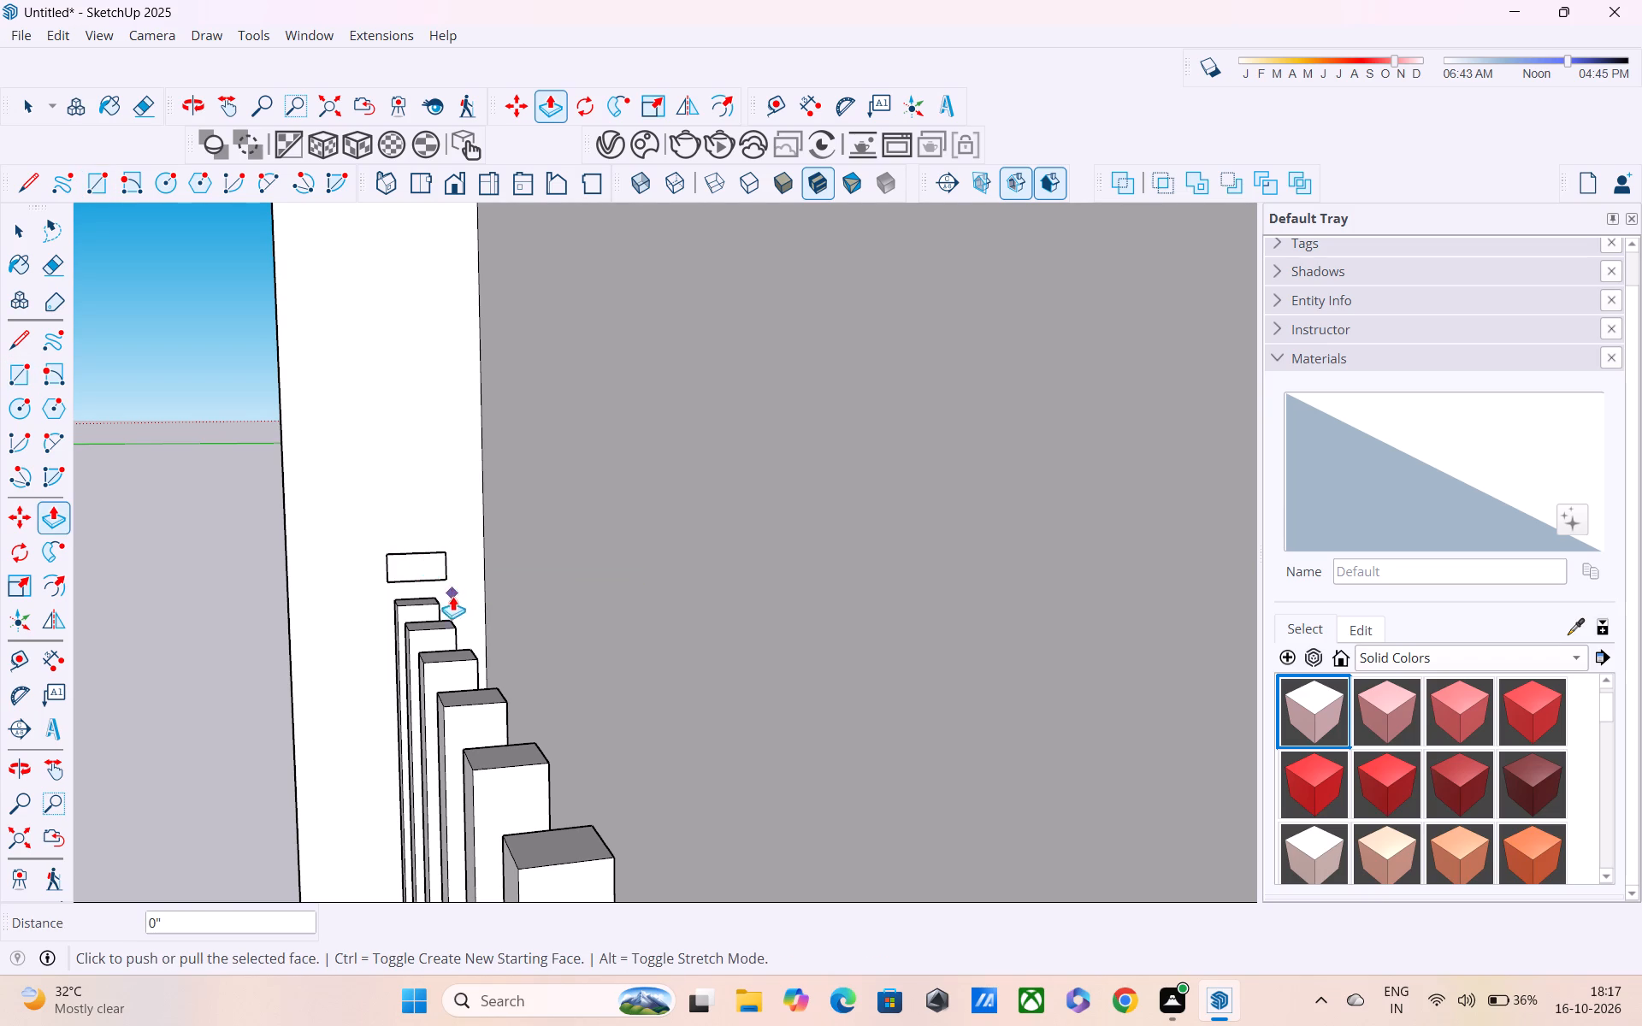
left_click(413, 560)
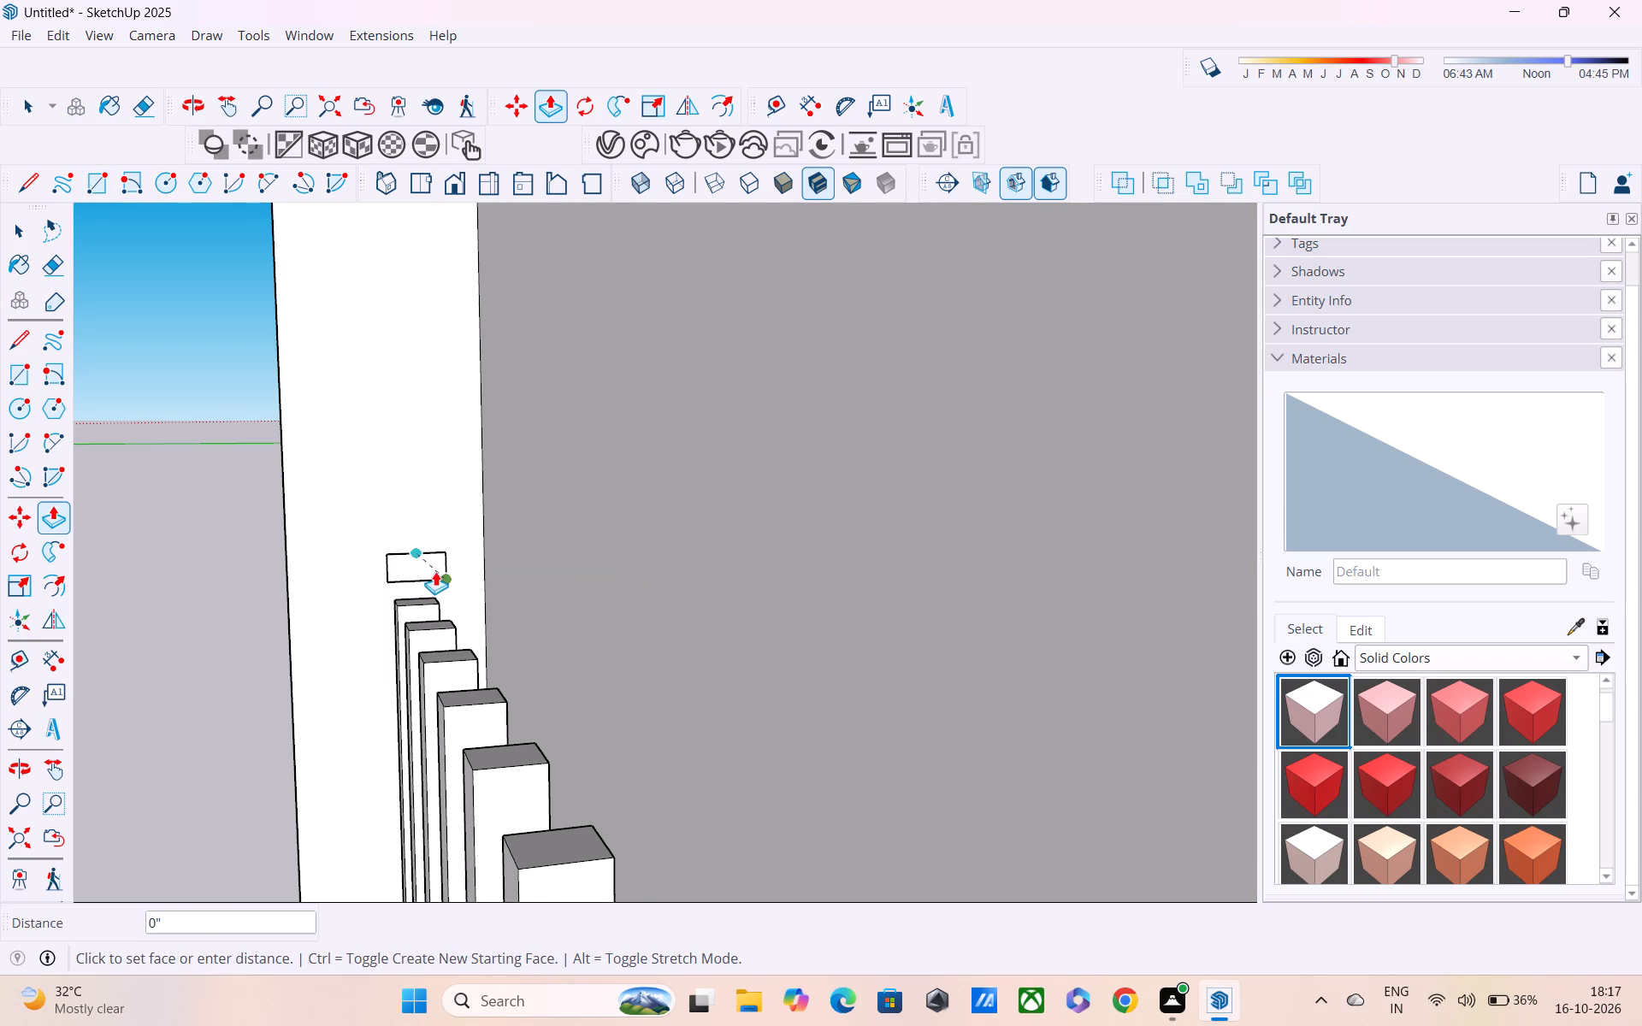
key("Escape")
left_click(416, 556)
left_click(423, 561)
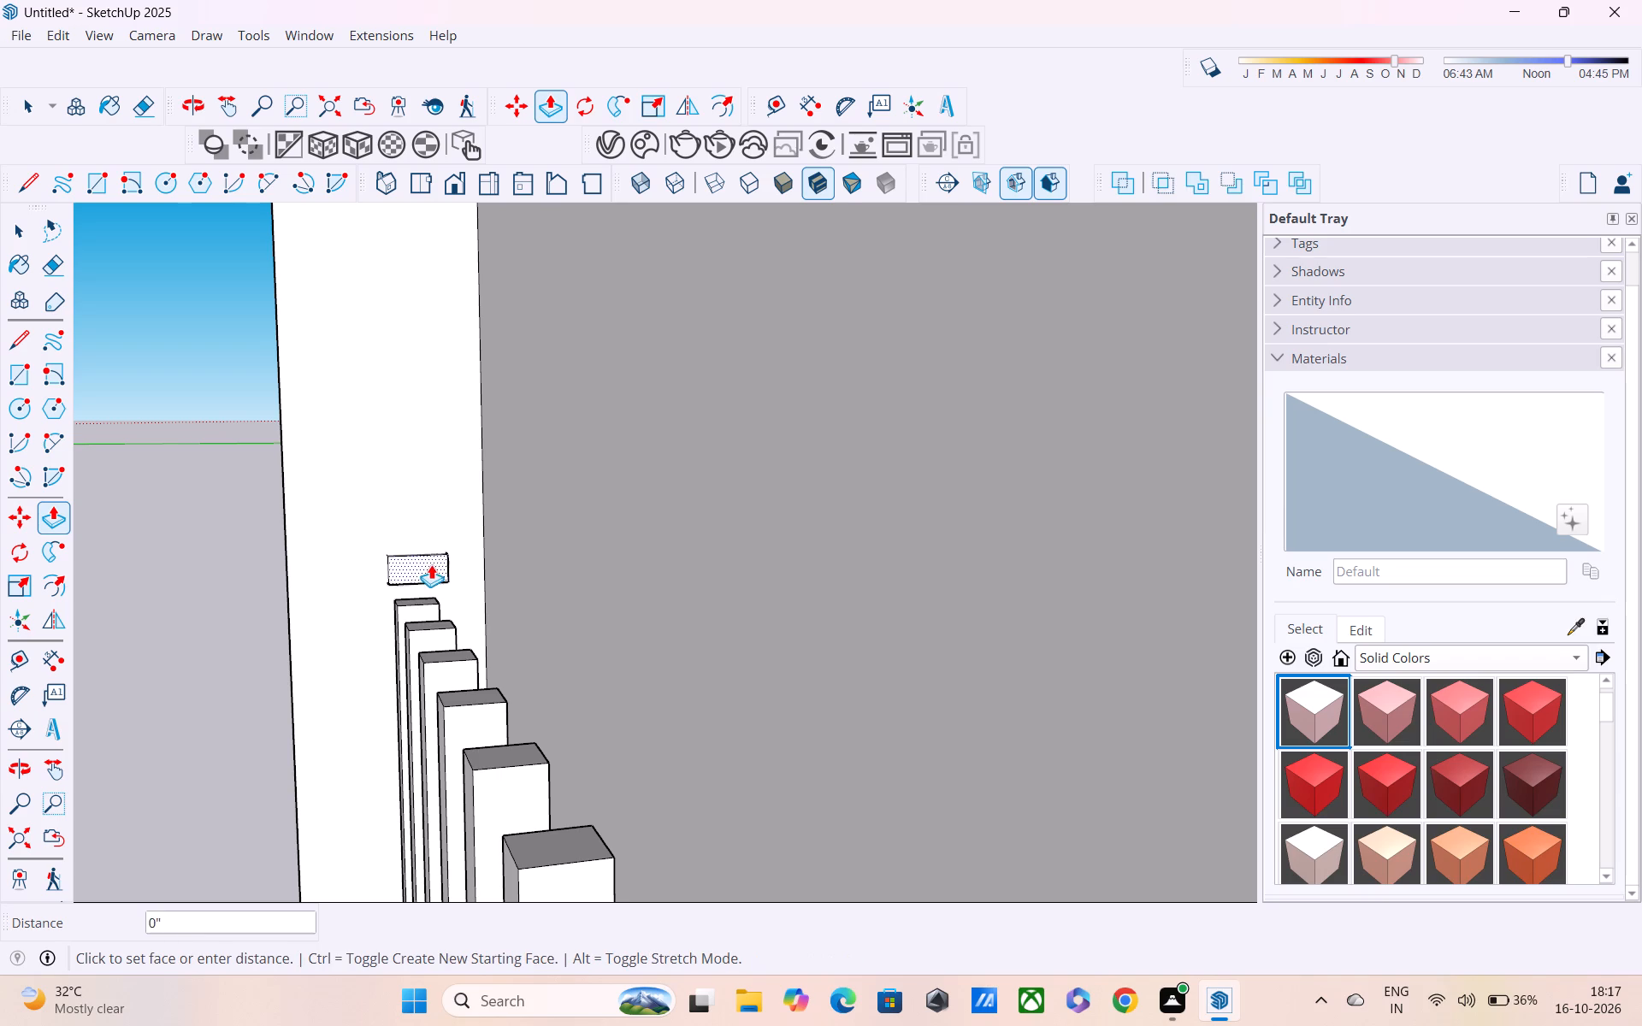
scroll(481, 639, "down", 5)
middle_click_drag(485, 653, 759, 630)
scroll(759, 629, "up", 1)
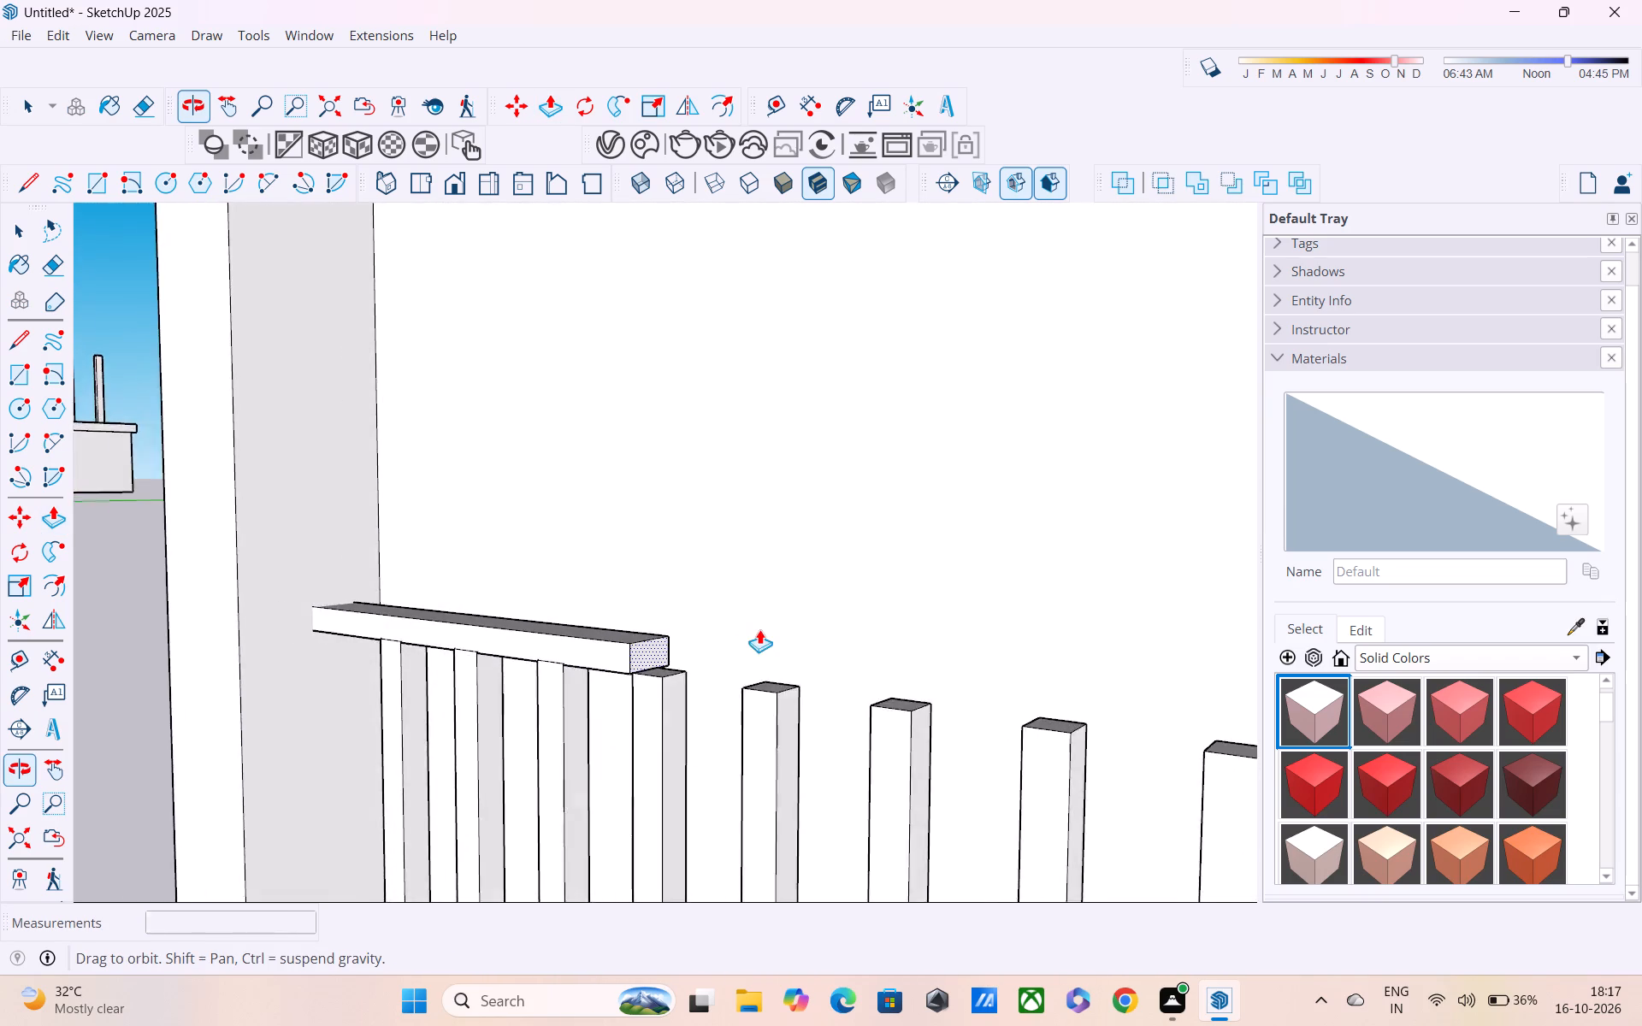
scroll(759, 629, "down", 6)
middle_click_drag(830, 646, 328, 684, "shift")
scroll(342, 699, "down", 4)
middle_click_drag(385, 736, 389, 738)
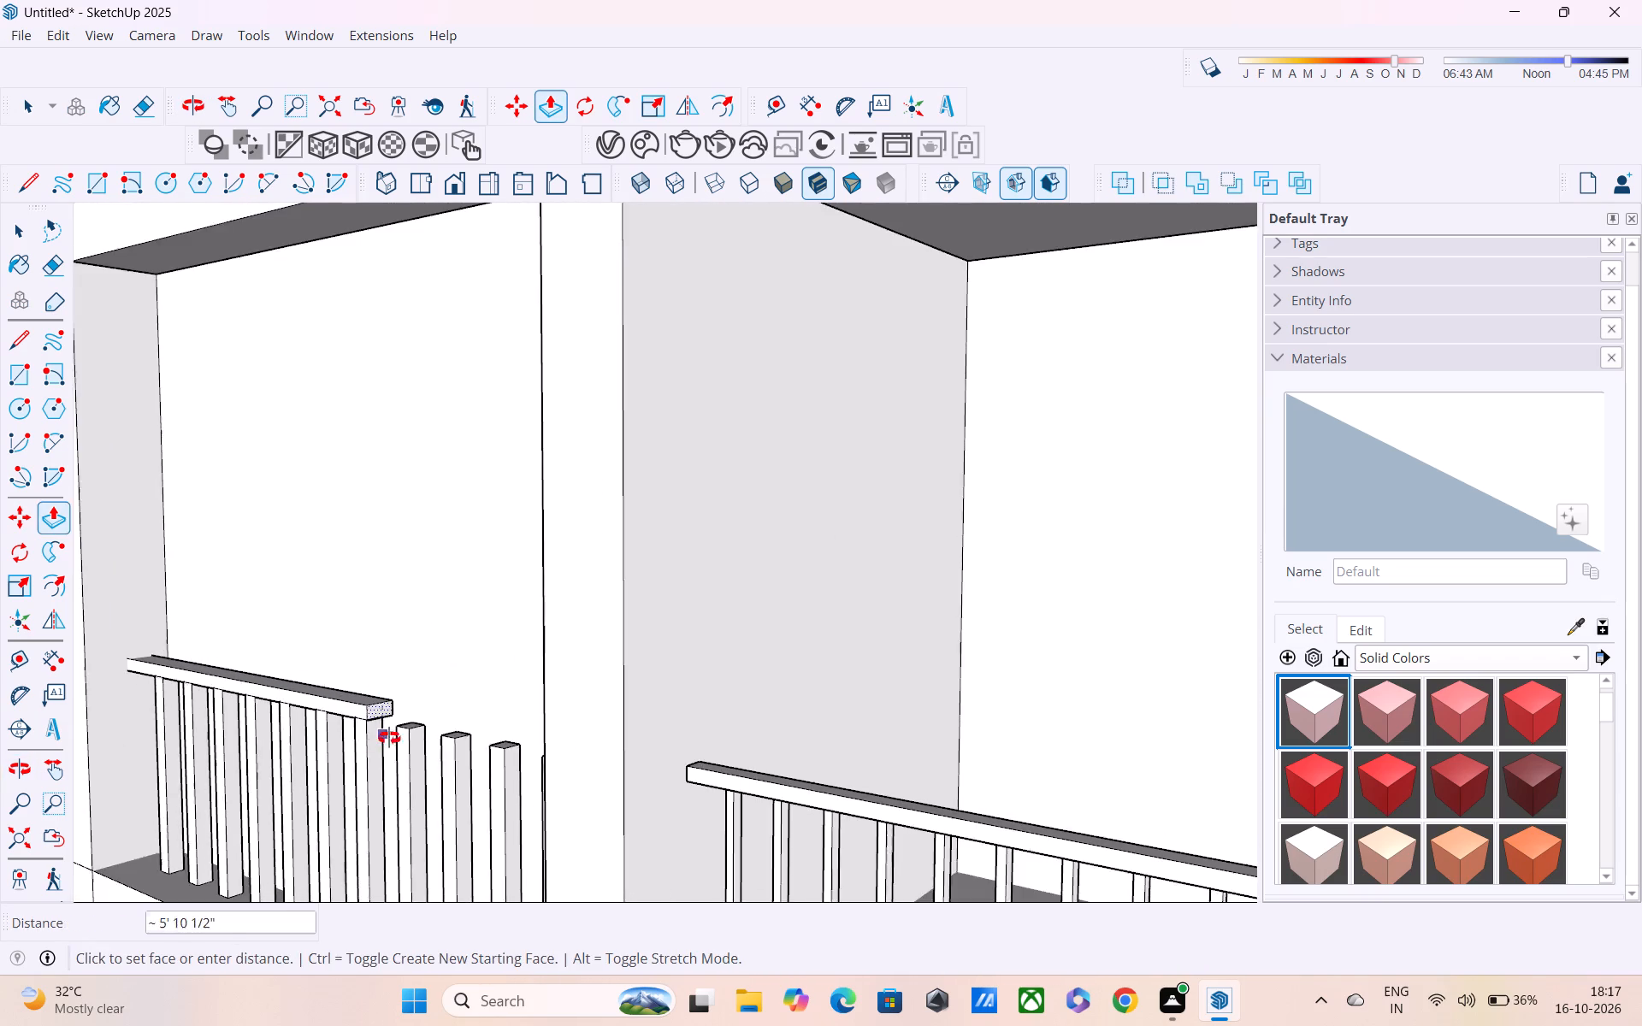
middle_click_drag(389, 738, 840, 727)
left_click(883, 715)
In the bay one storey above, draw a rectangle about 5 5/16" by 2 1/2" on the side pillar's inner face, above the first post.
scroll(880, 716, "down", 2)
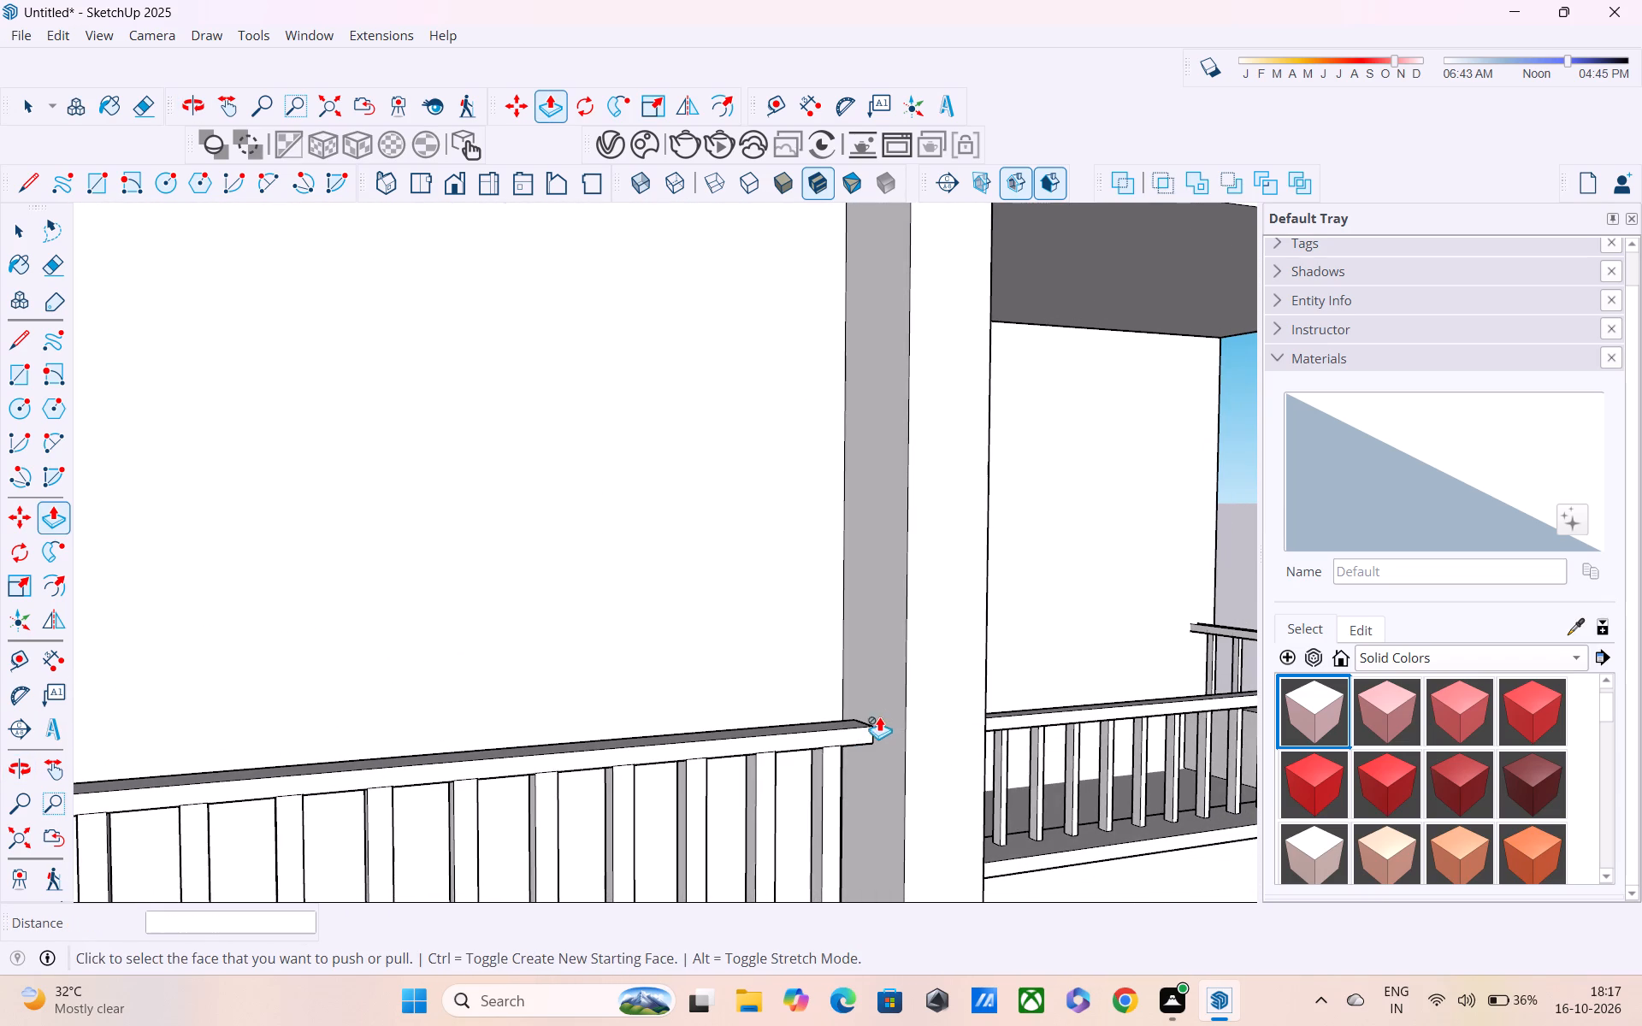
scroll(879, 716, "down", 4)
middle_click_drag(752, 734, 744, 871, "shift")
scroll(704, 794, "down", 6)
scroll(644, 582, "down", 1)
middle_click_drag(644, 596, 605, 882, "shift")
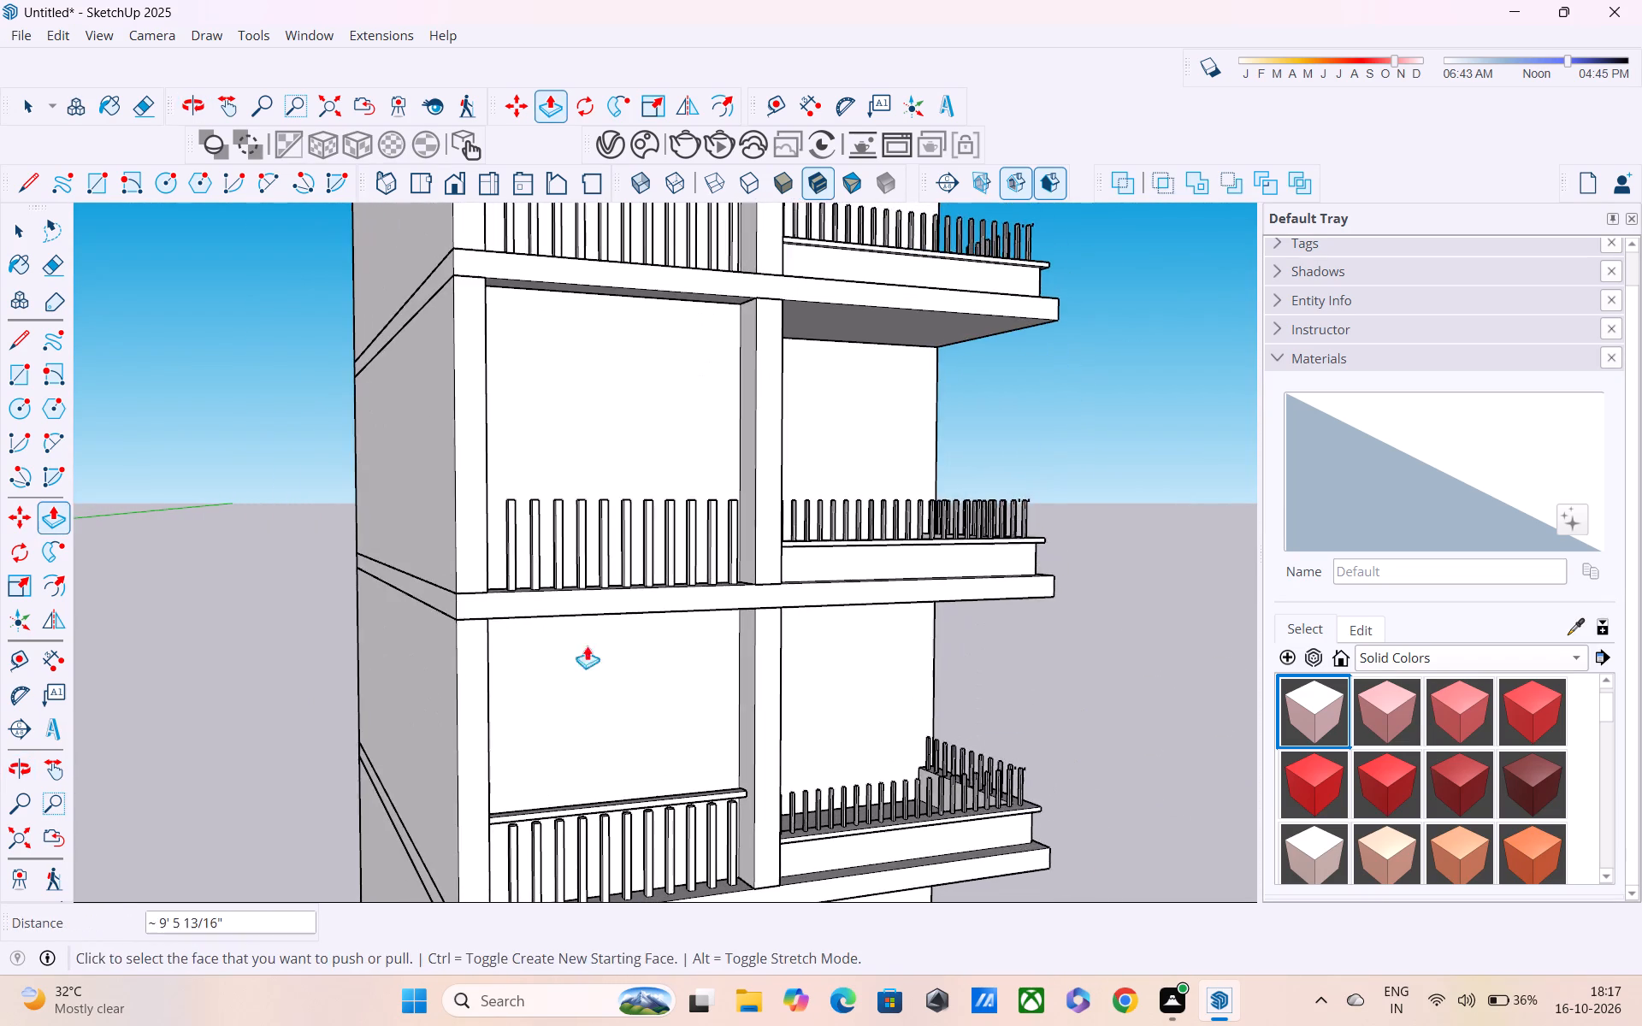
middle_click_drag(544, 552, 132, 659)
scroll(363, 493, "up", 4)
scroll(351, 502, "down", 1)
middle_click_drag(325, 516, 256, 551)
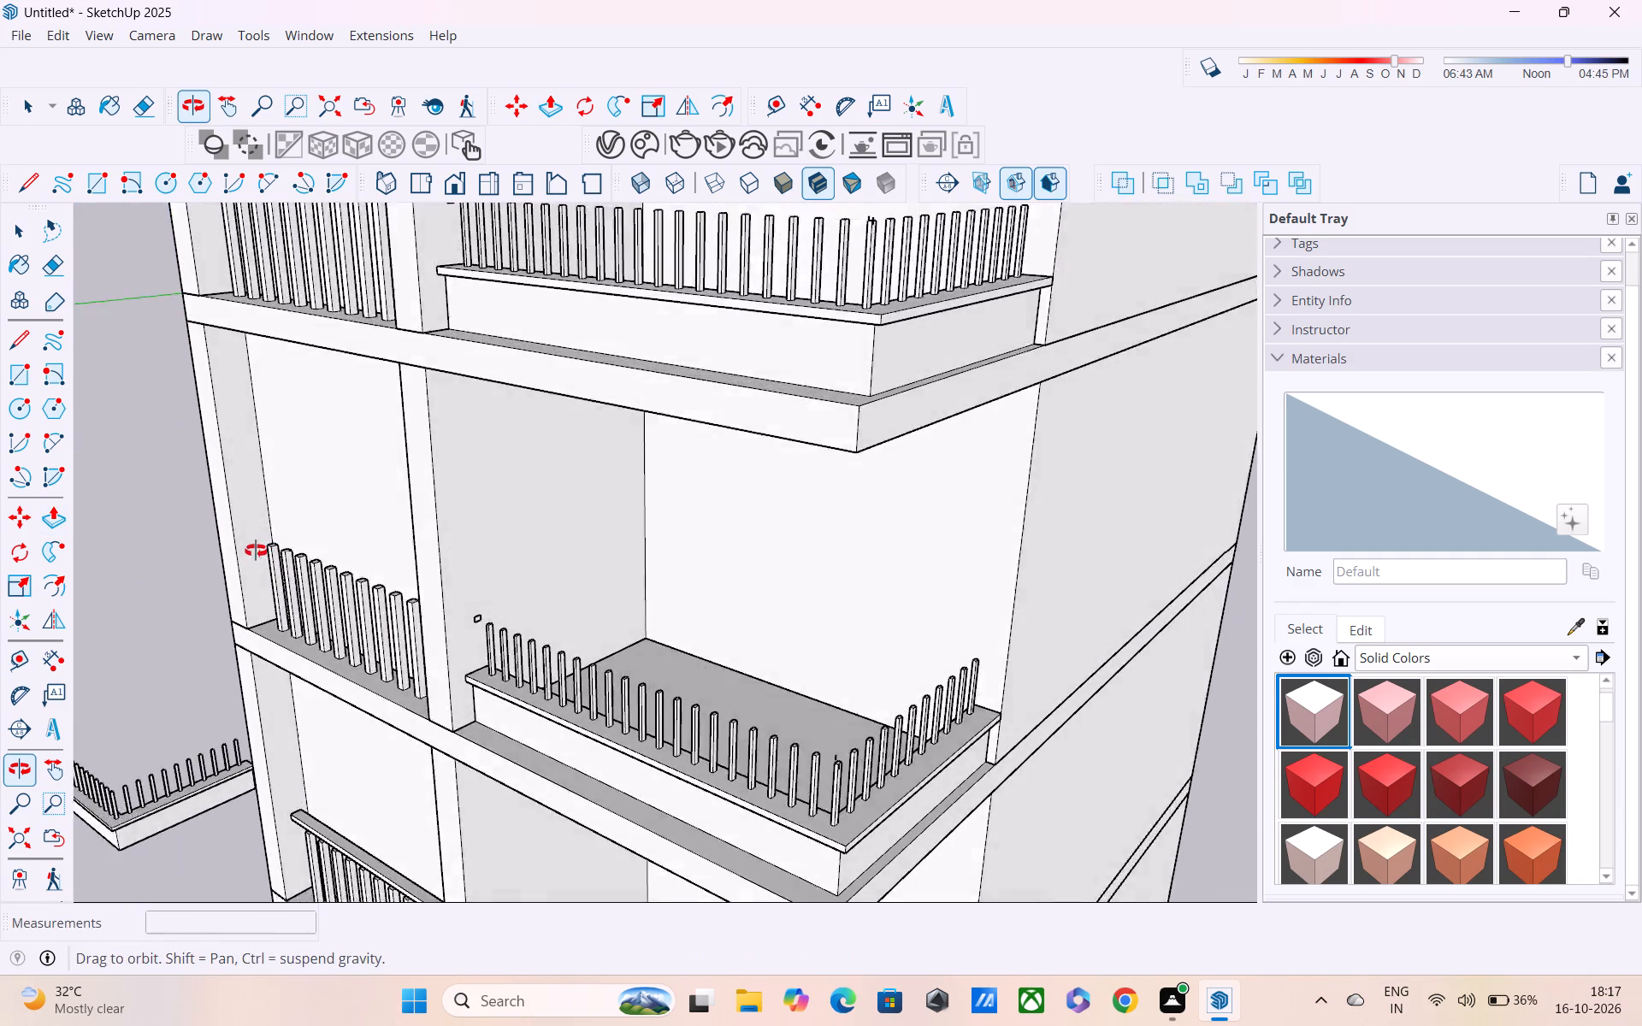
middle_click_drag(256, 551, 192, 559)
key("r")
scroll(195, 569, "up", 4)
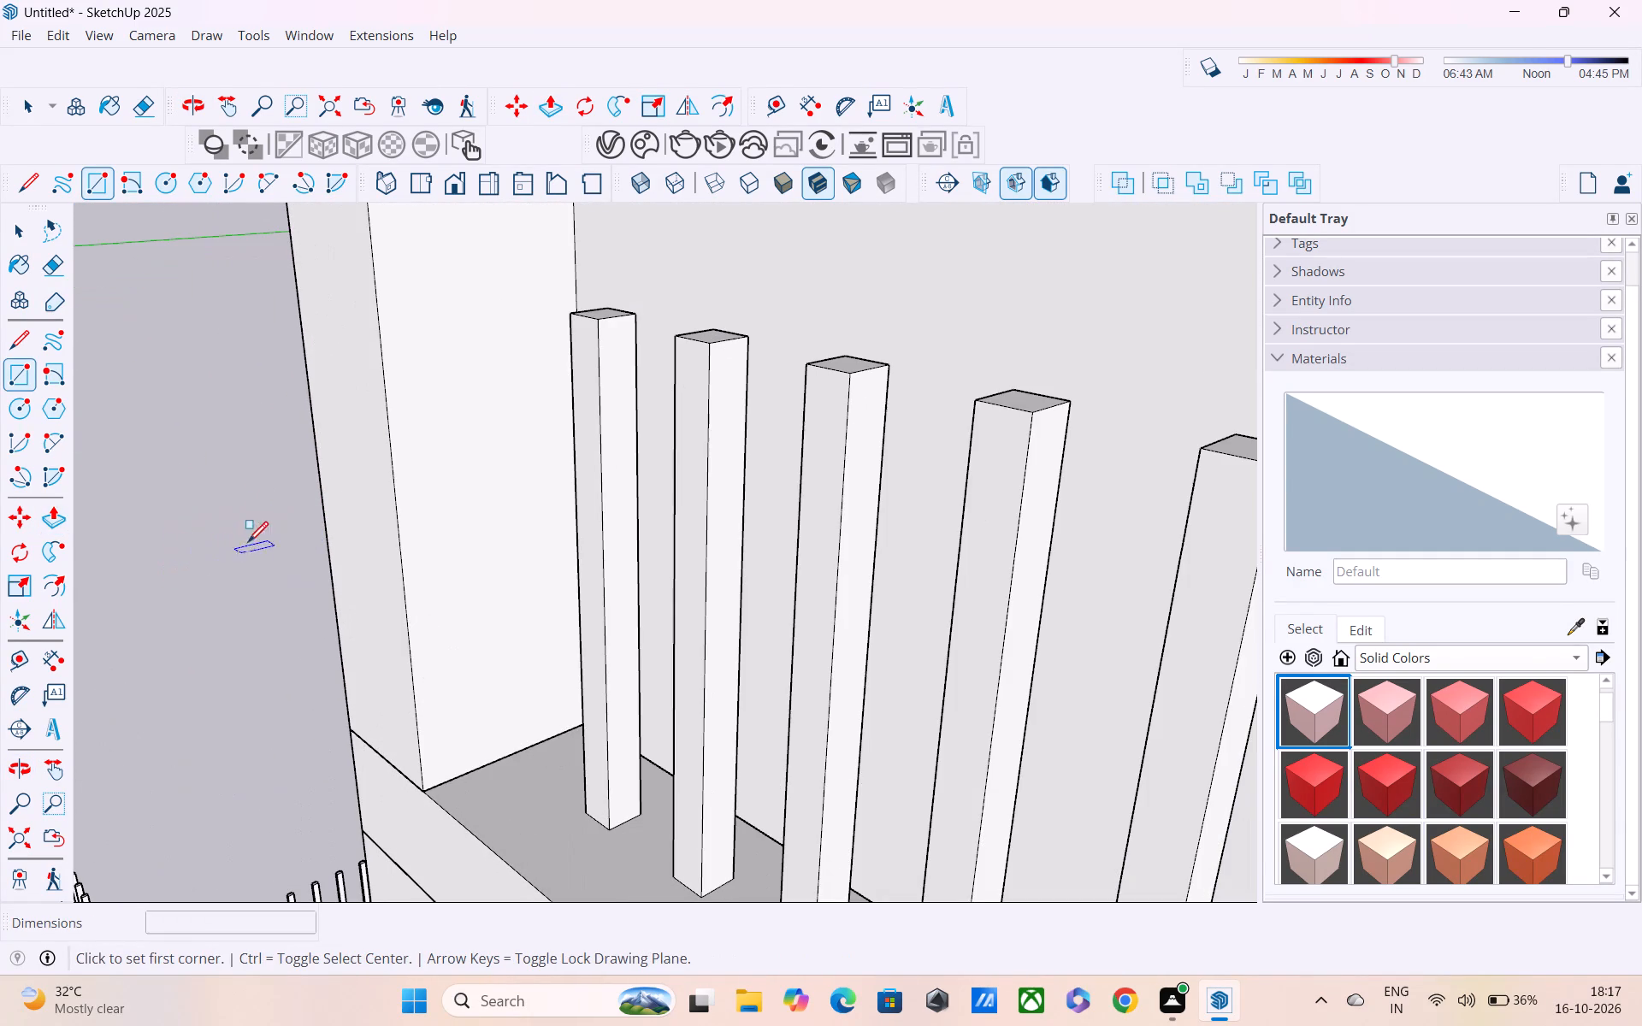
middle_click_drag(446, 475, 281, 599, "shift")
scroll(312, 478, "down", 2)
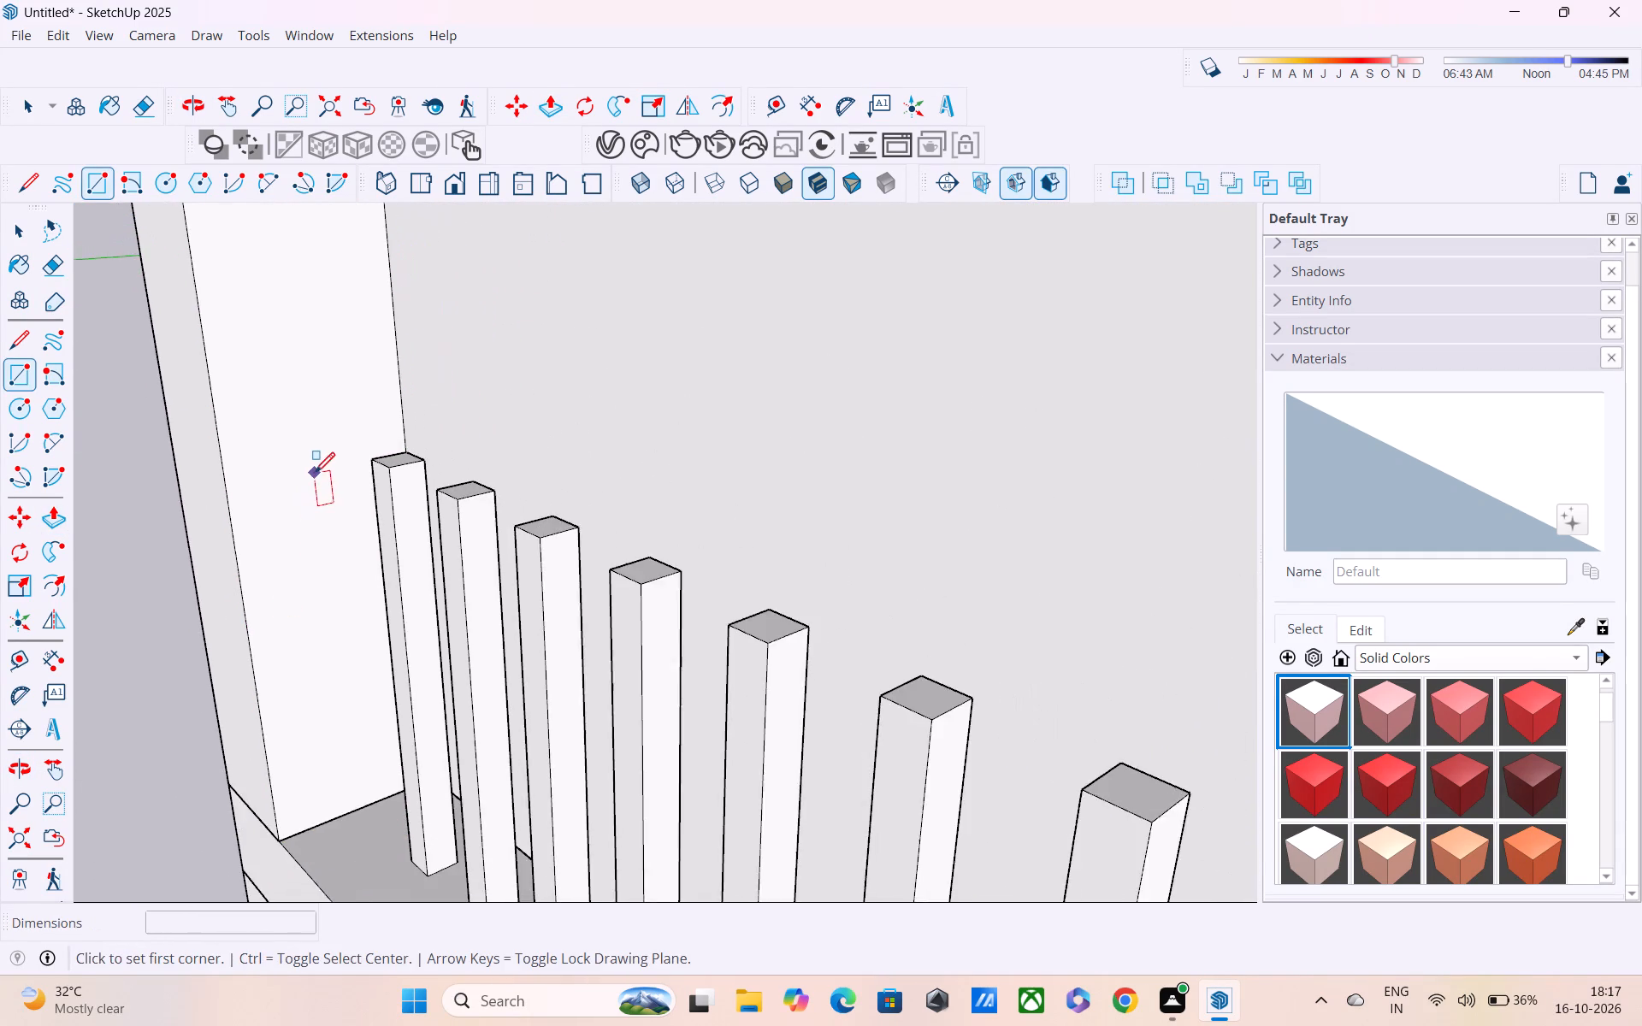
middle_click_drag(315, 477, 121, 578)
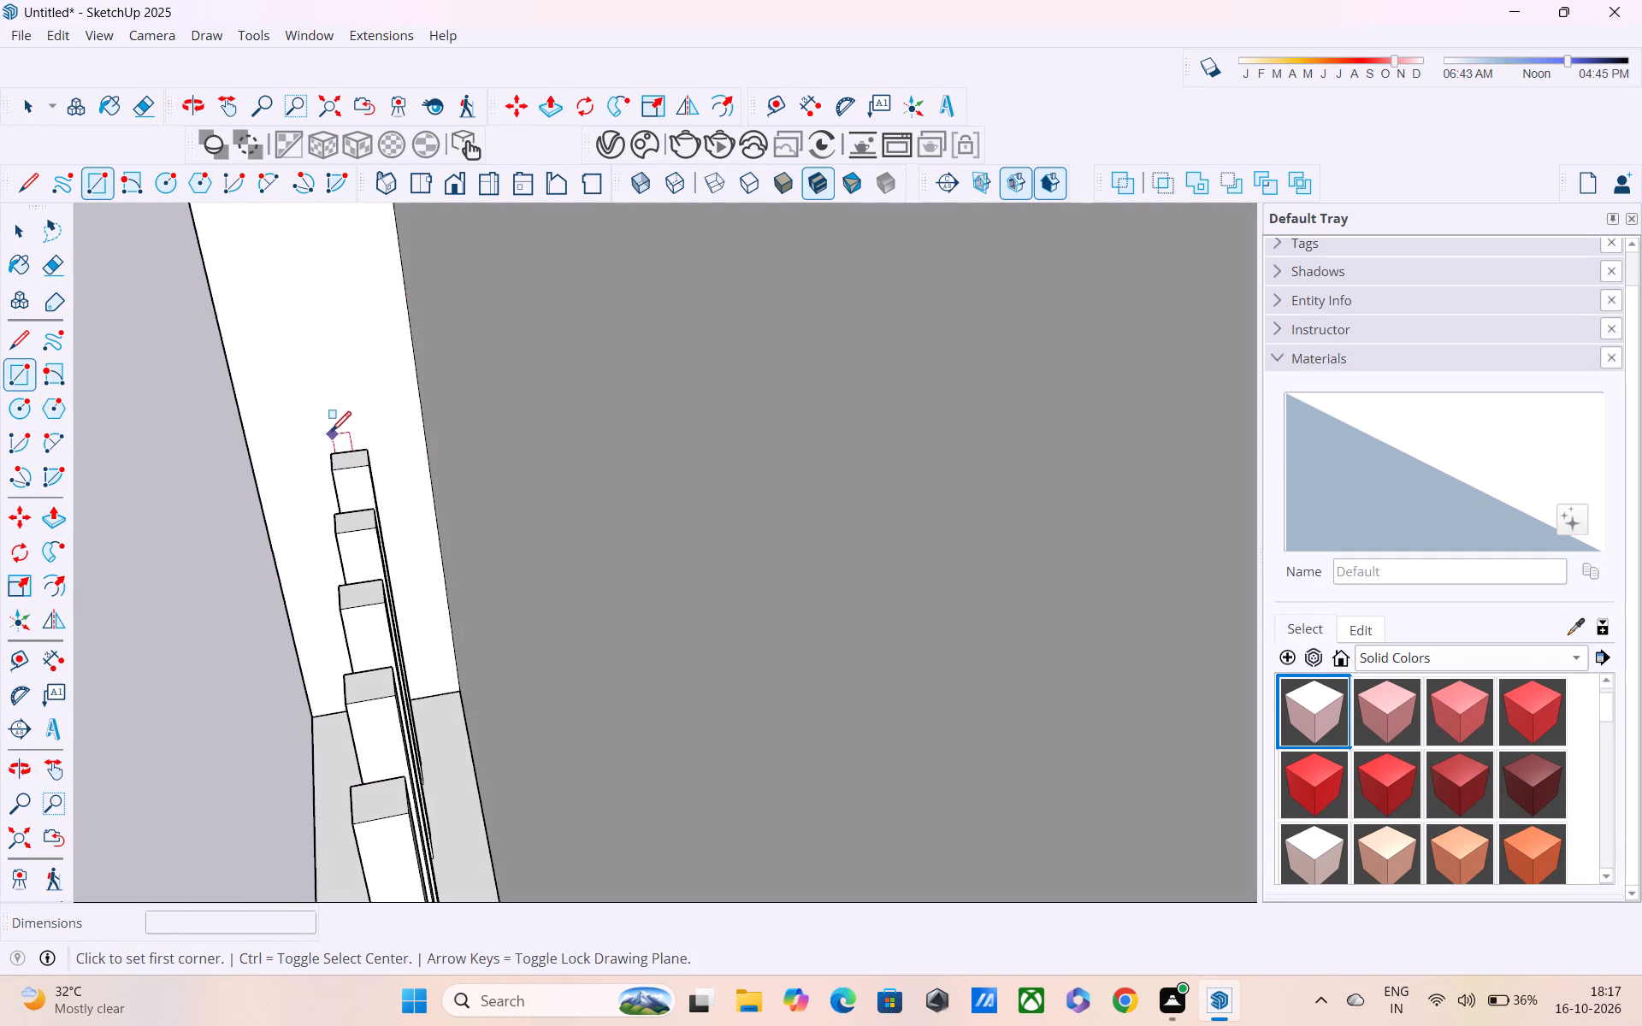
left_click(310, 428)
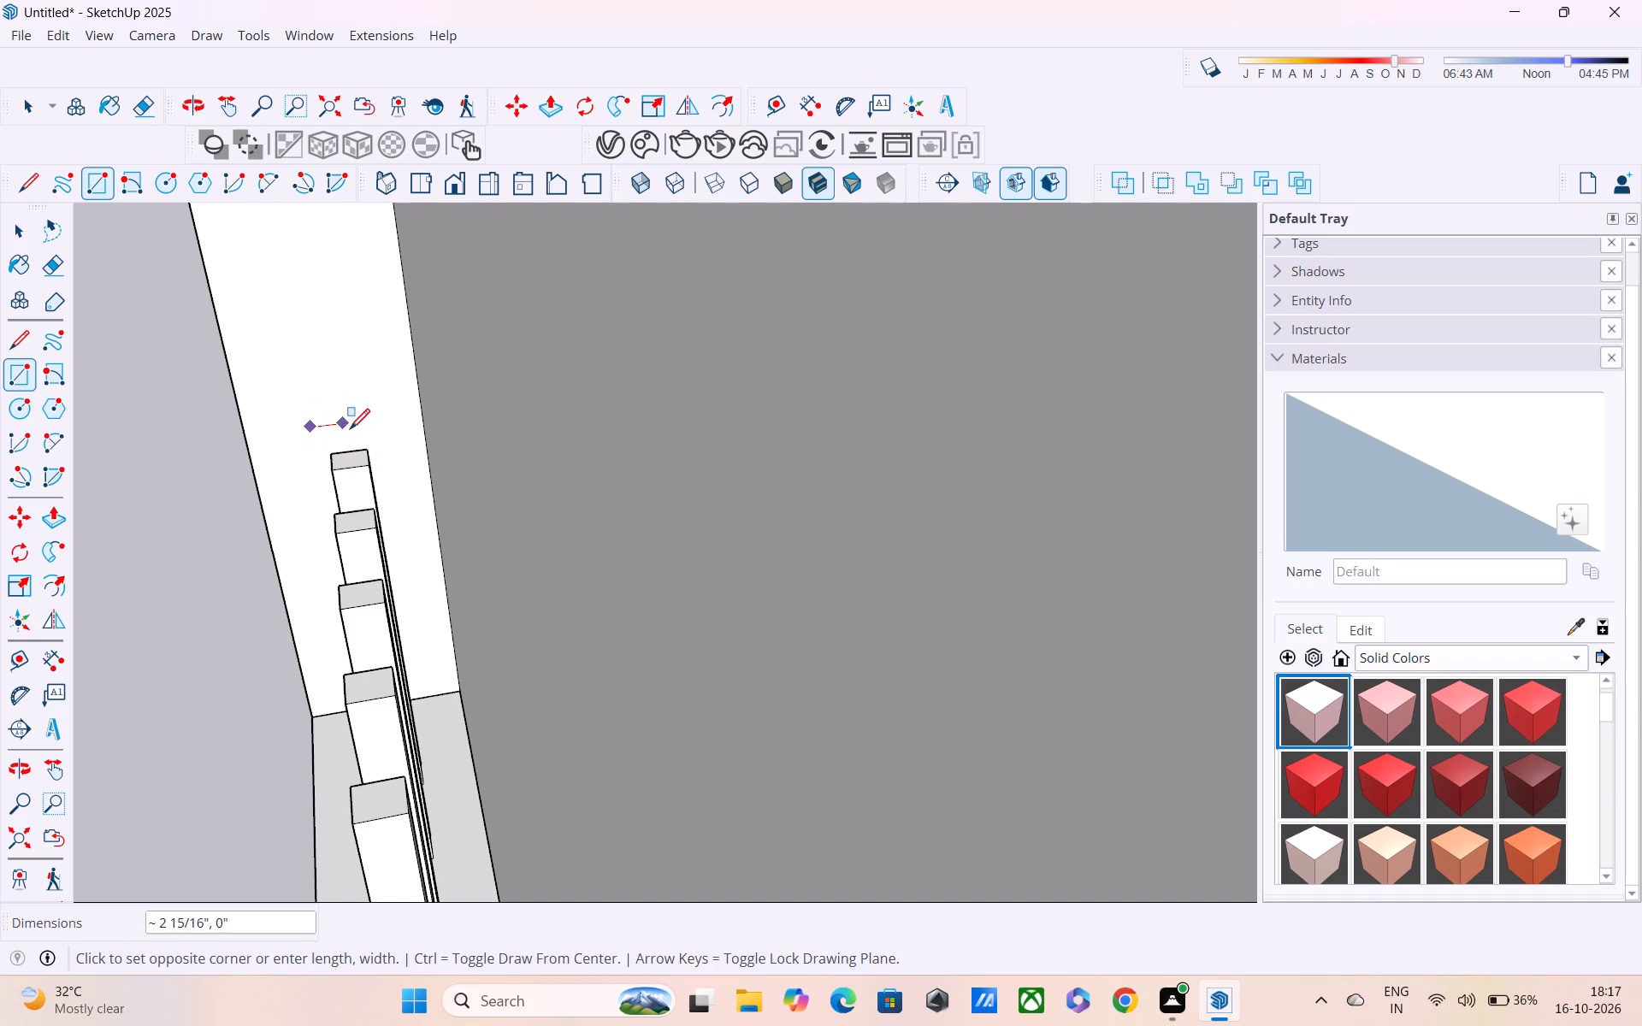
left_click(366, 395)
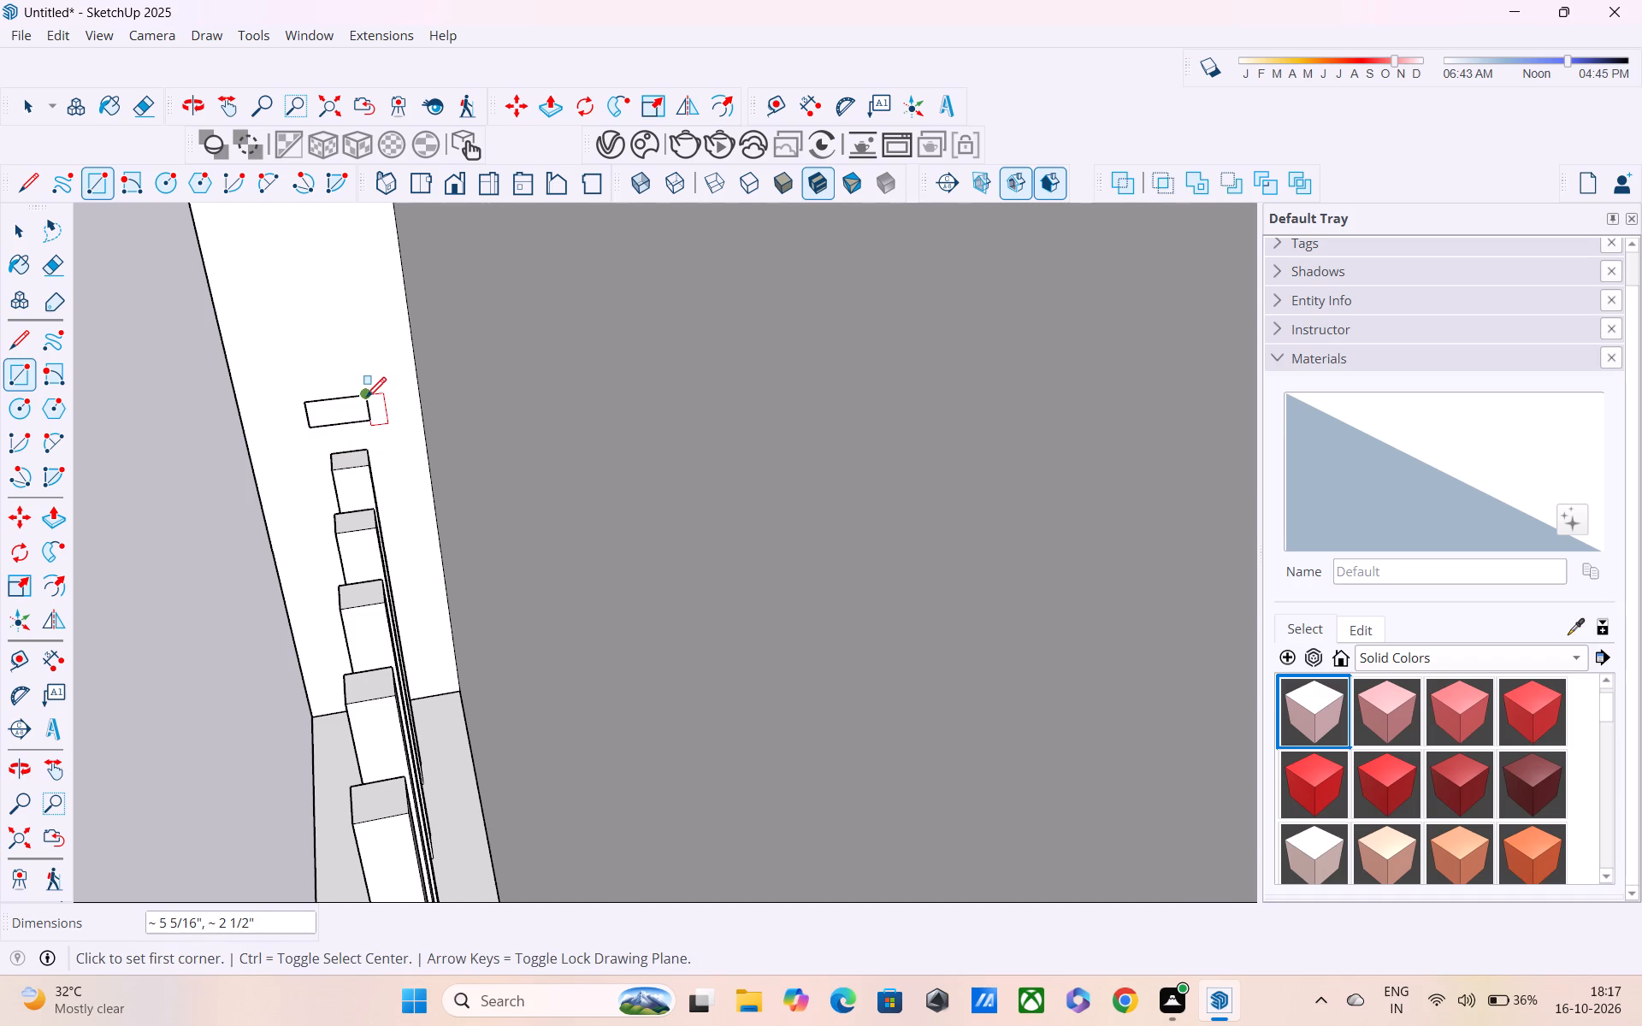
Push/pull the rectangle about 9' 5 13/16" over the row of posts to the bay's opposite pillar.
key("p")
left_click(339, 401)
scroll(376, 474, "down", 5)
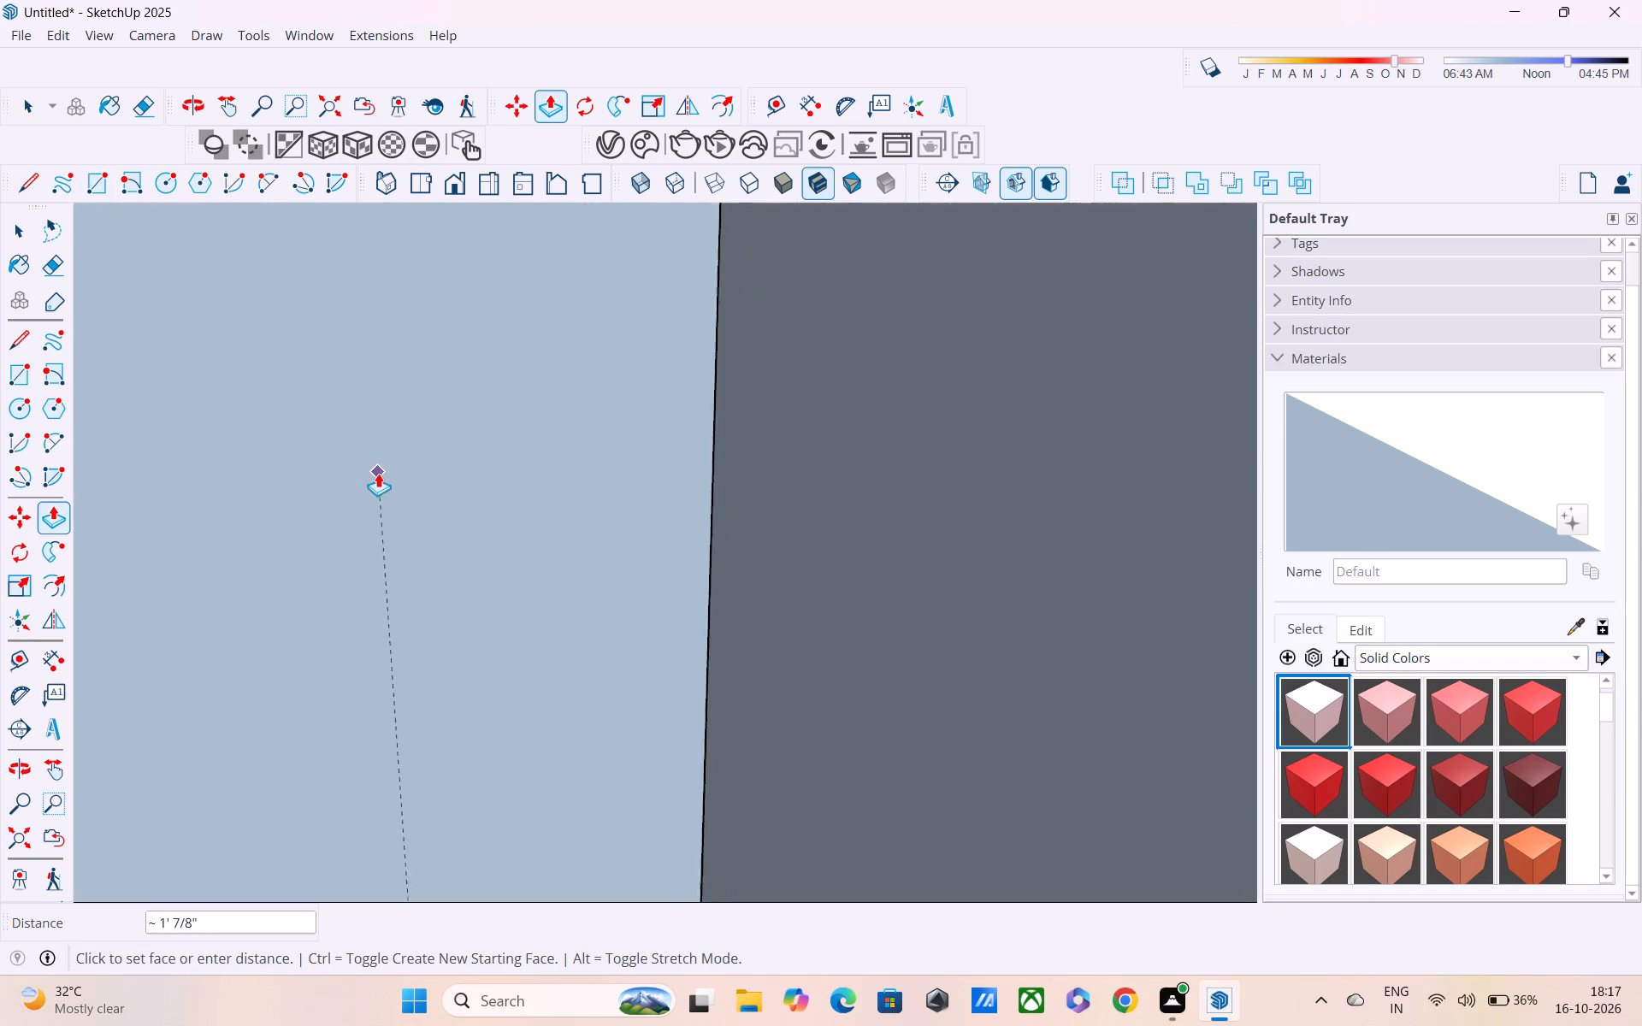
scroll(378, 473, "down", 1)
scroll(381, 465, "up", 1)
scroll(381, 464, "down", 6)
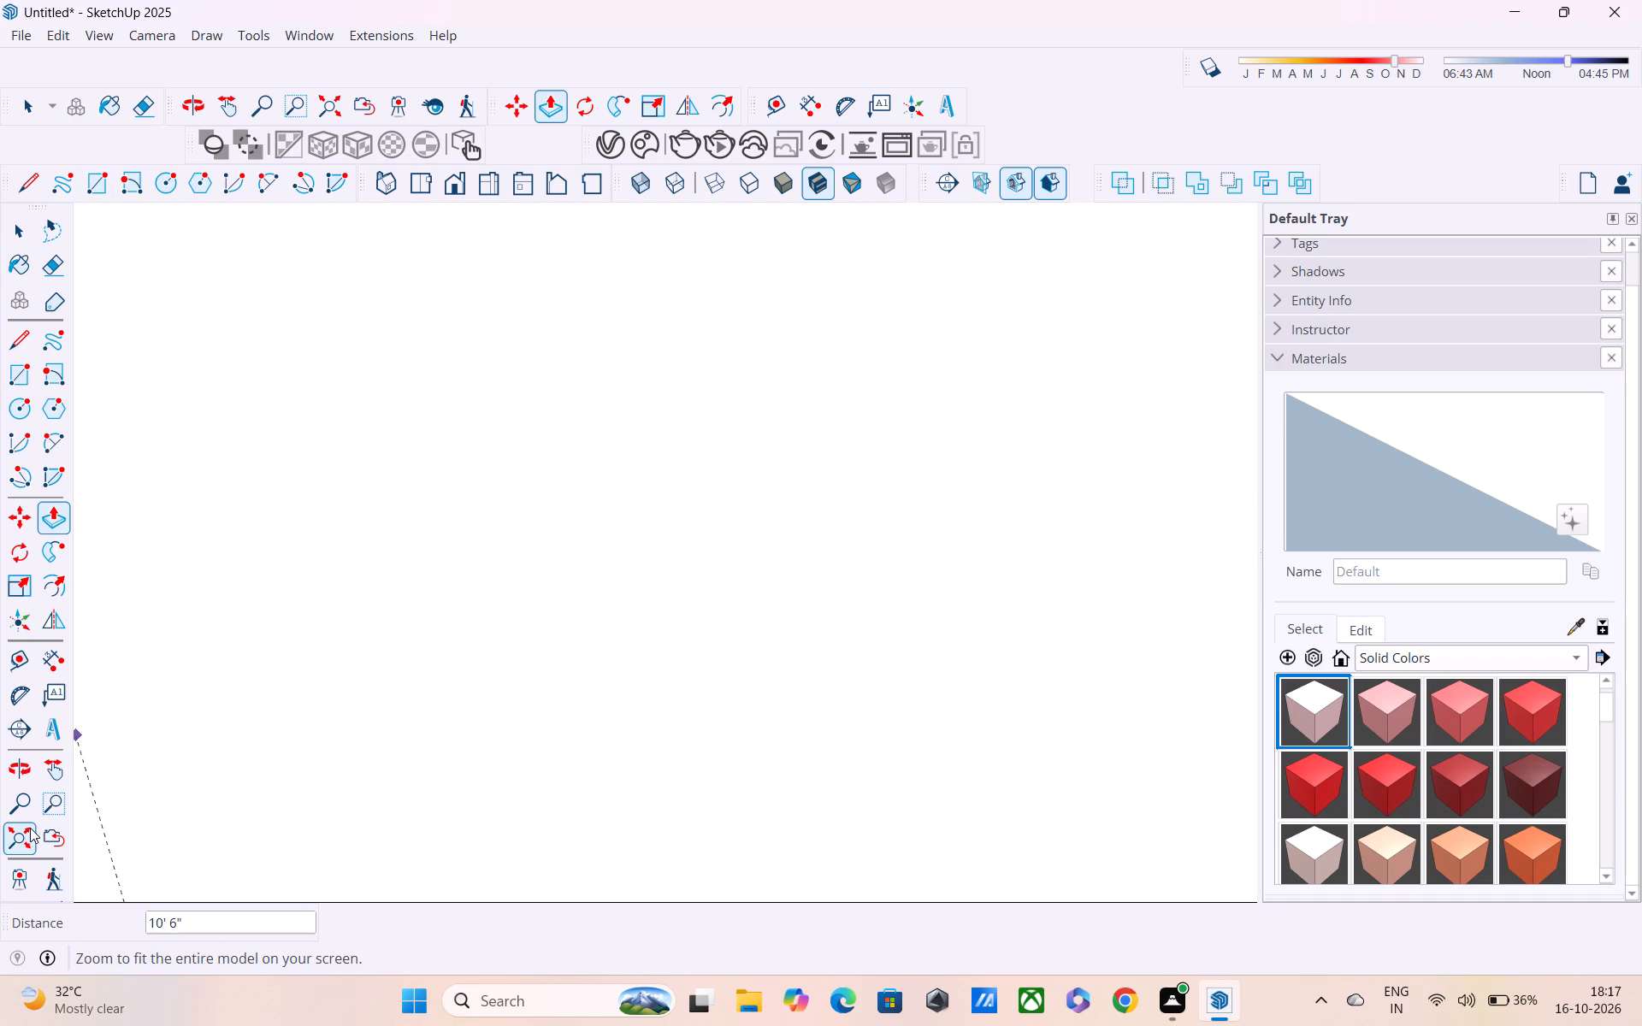
left_click(25, 825)
scroll(48, 814, "down", 1)
middle_click_drag(76, 813, 173, 804)
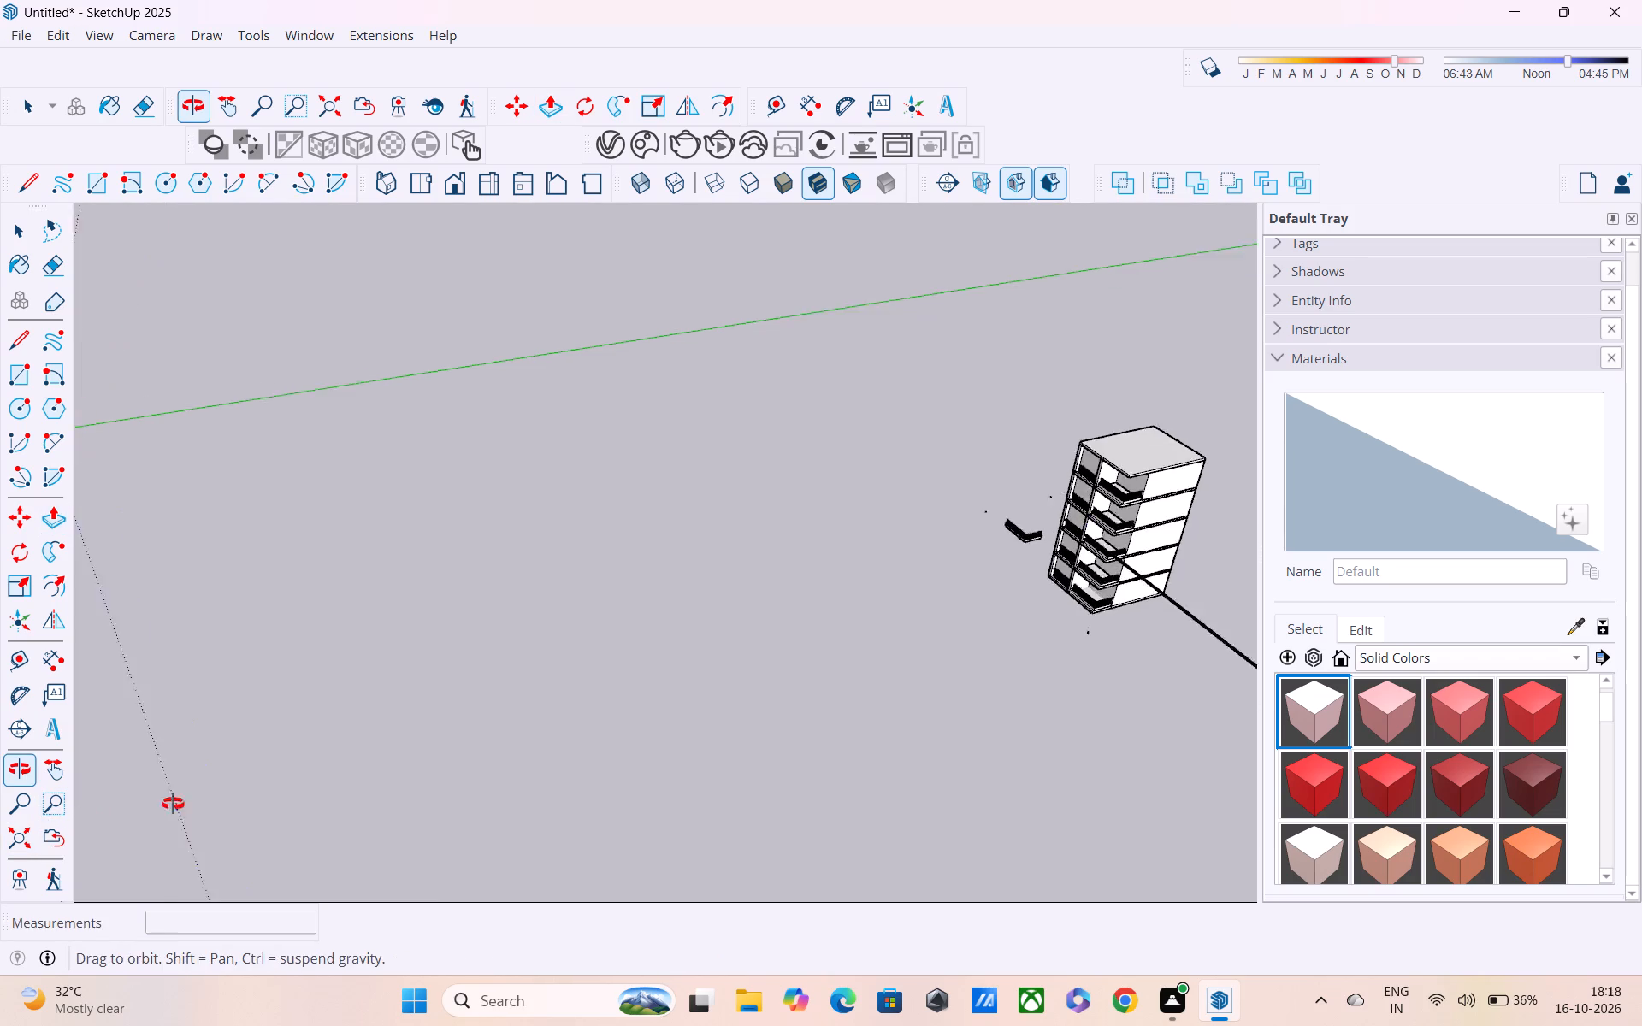
middle_click_drag(173, 804, 353, 725)
scroll(660, 548, "up", 4)
middle_click_drag(728, 511, 687, 522, "shift")
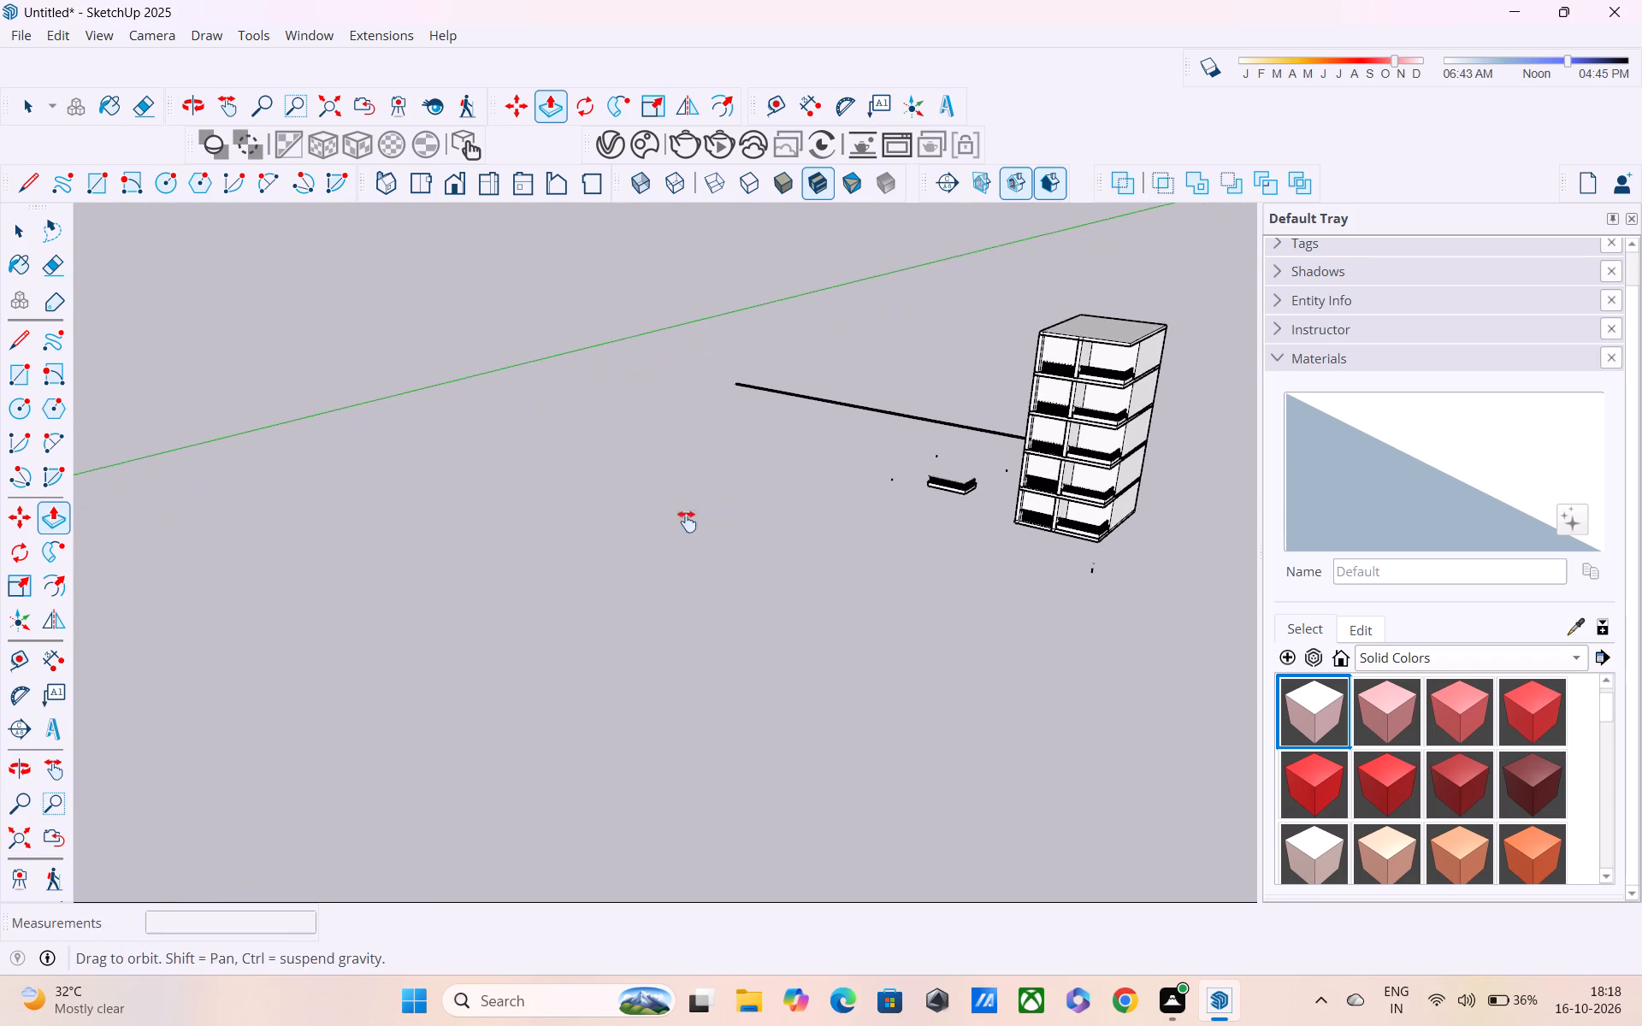
middle_click_drag(687, 522, 390, 578, "shift")
scroll(557, 562, "up", 3)
scroll(668, 518, "up", 8)
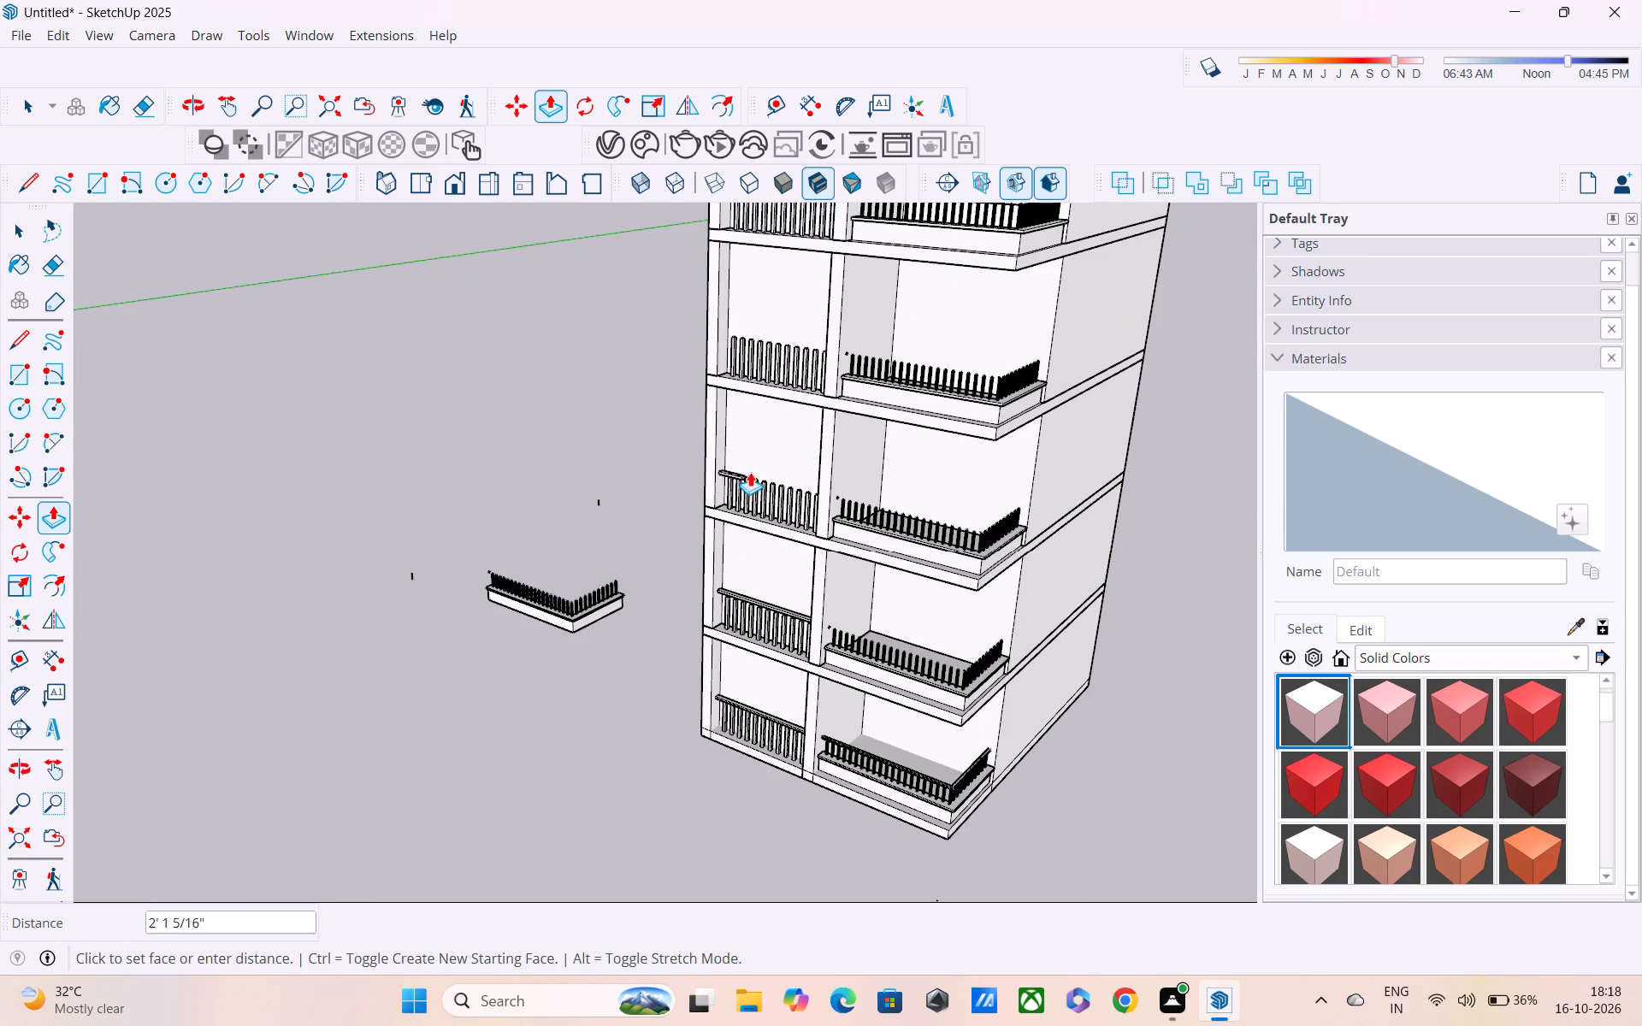
middle_click_drag(796, 481, 848, 384)
scroll(816, 439, "up", 3)
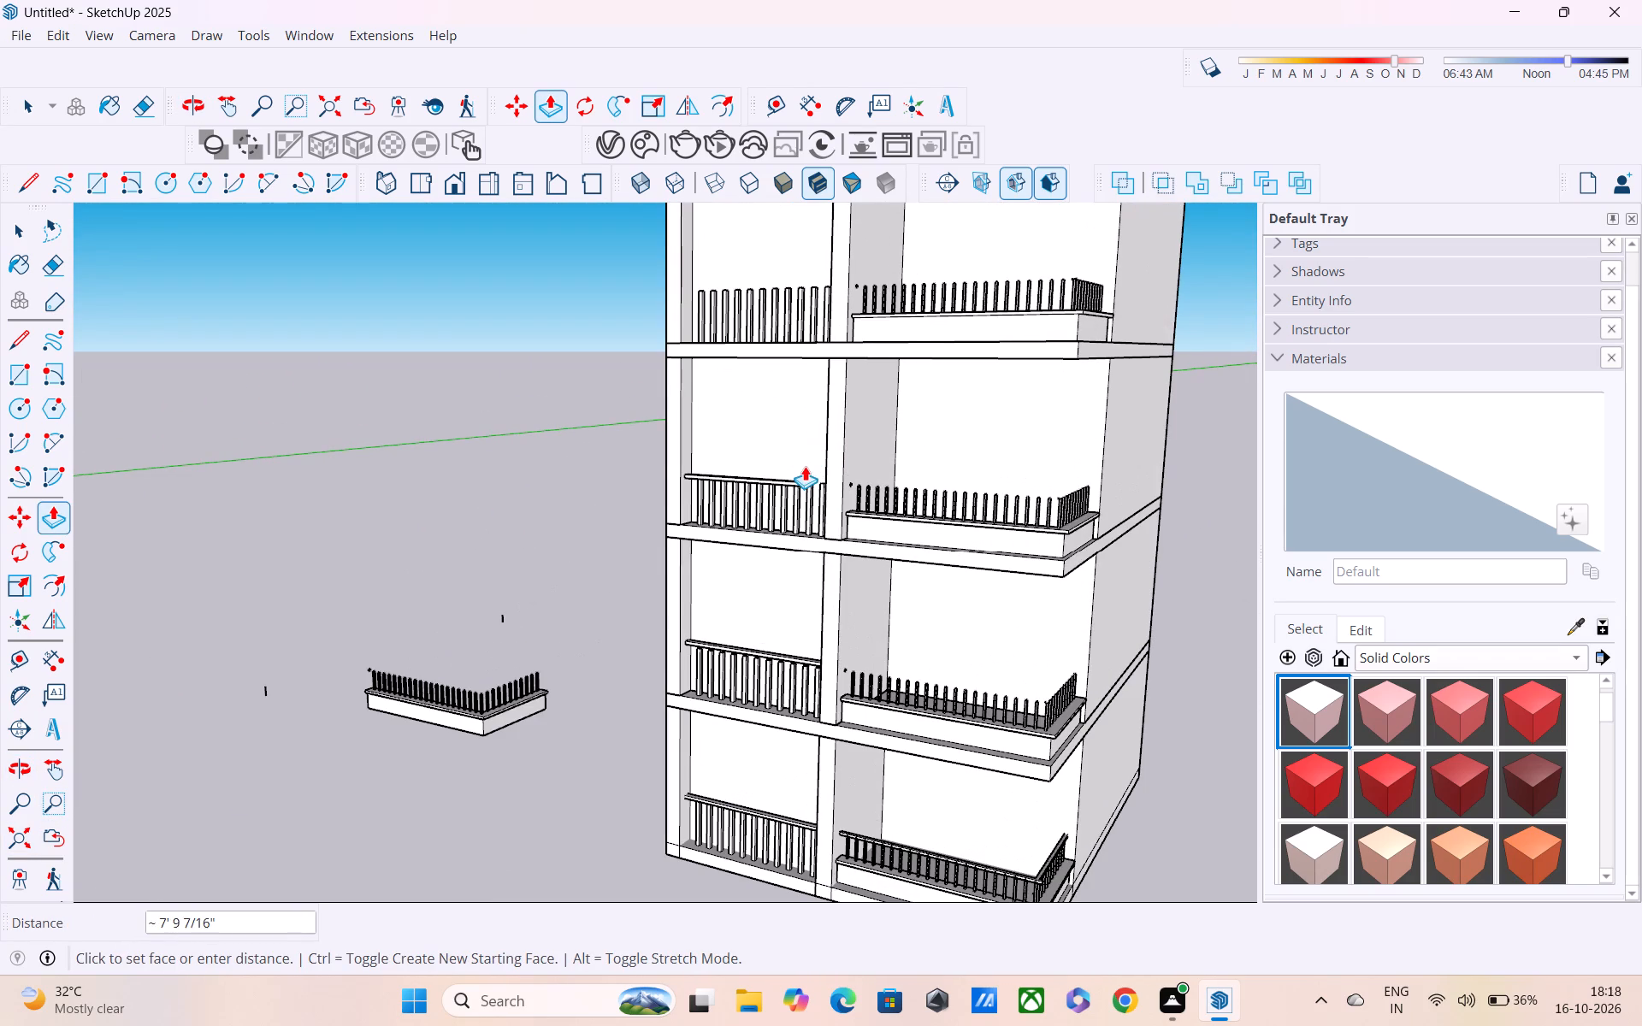
middle_click_drag(817, 444, 914, 360)
scroll(842, 426, "up", 3)
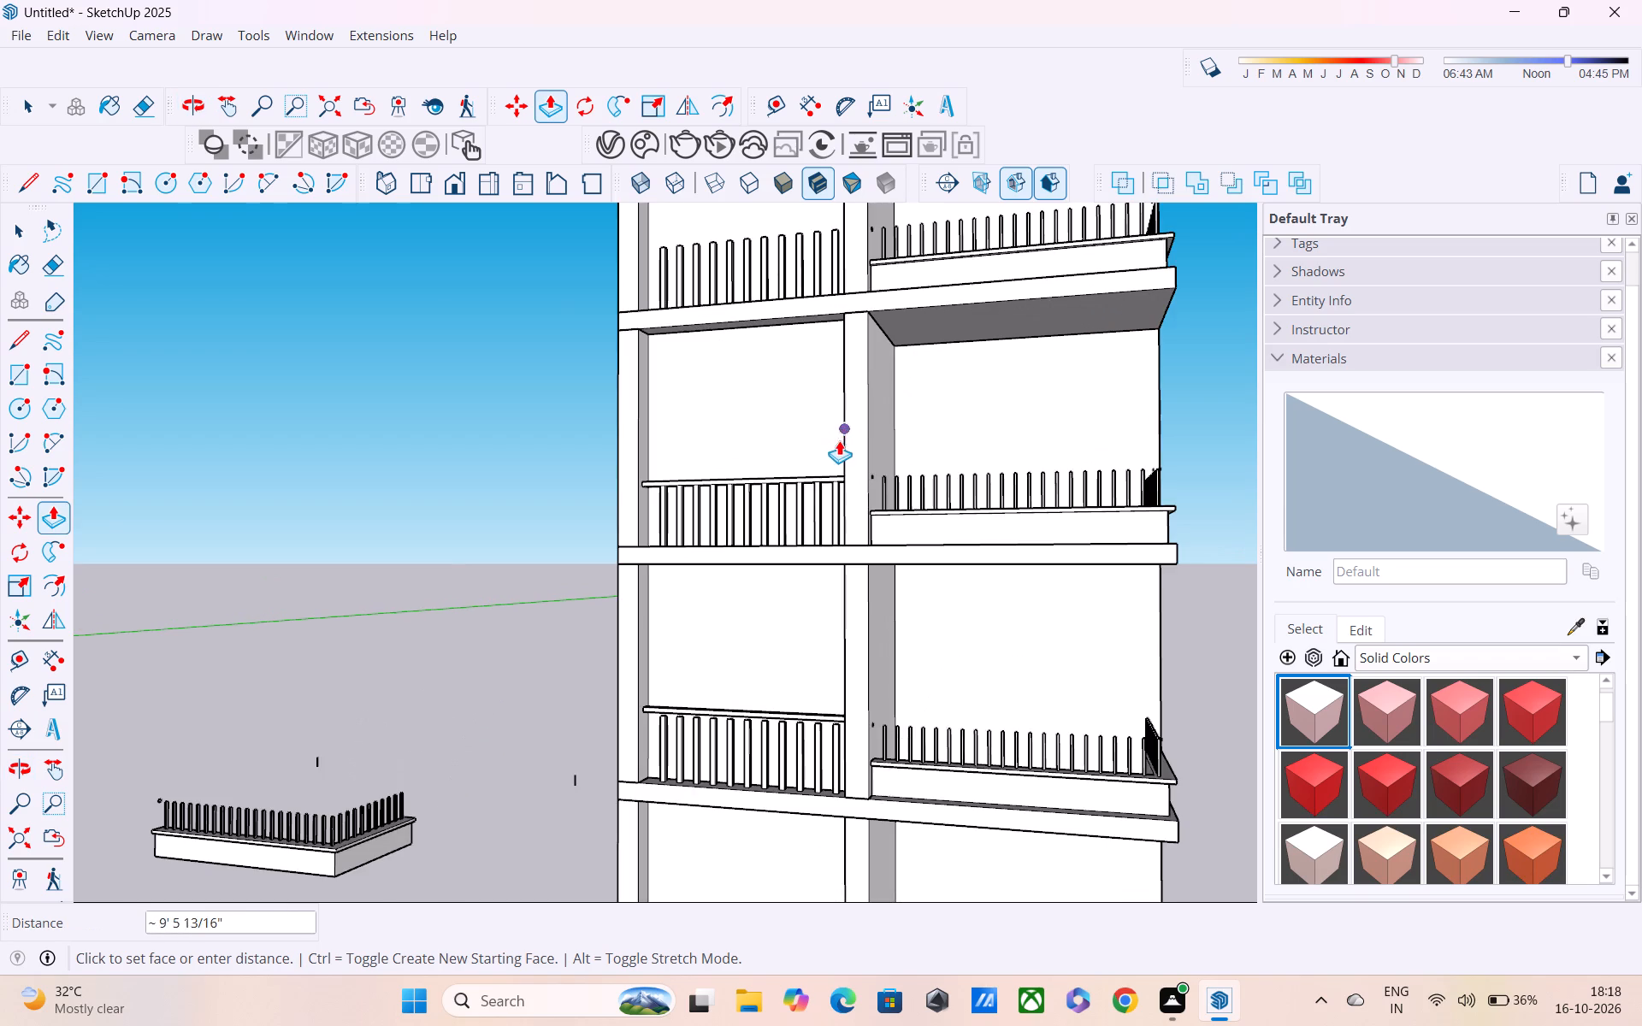
middle_click_drag(872, 468, 958, 491)
scroll(891, 502, "up", 5)
middle_click_drag(909, 482, 1013, 463)
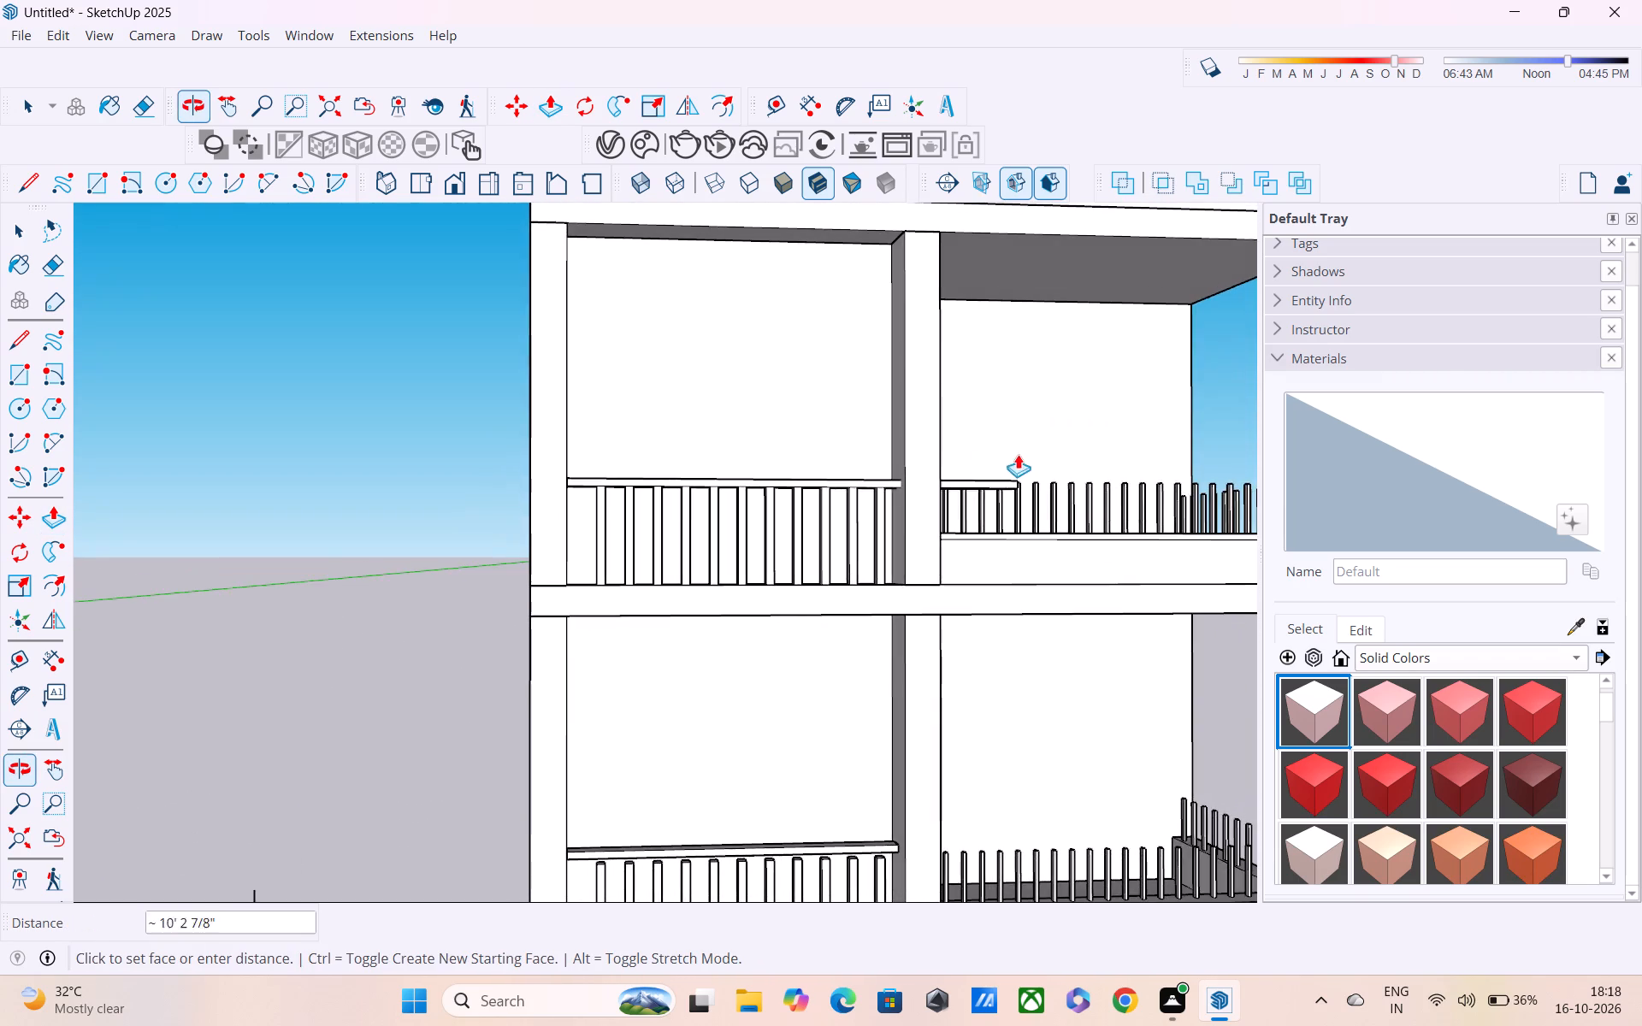
scroll(824, 479, "up", 5)
left_click(938, 460)
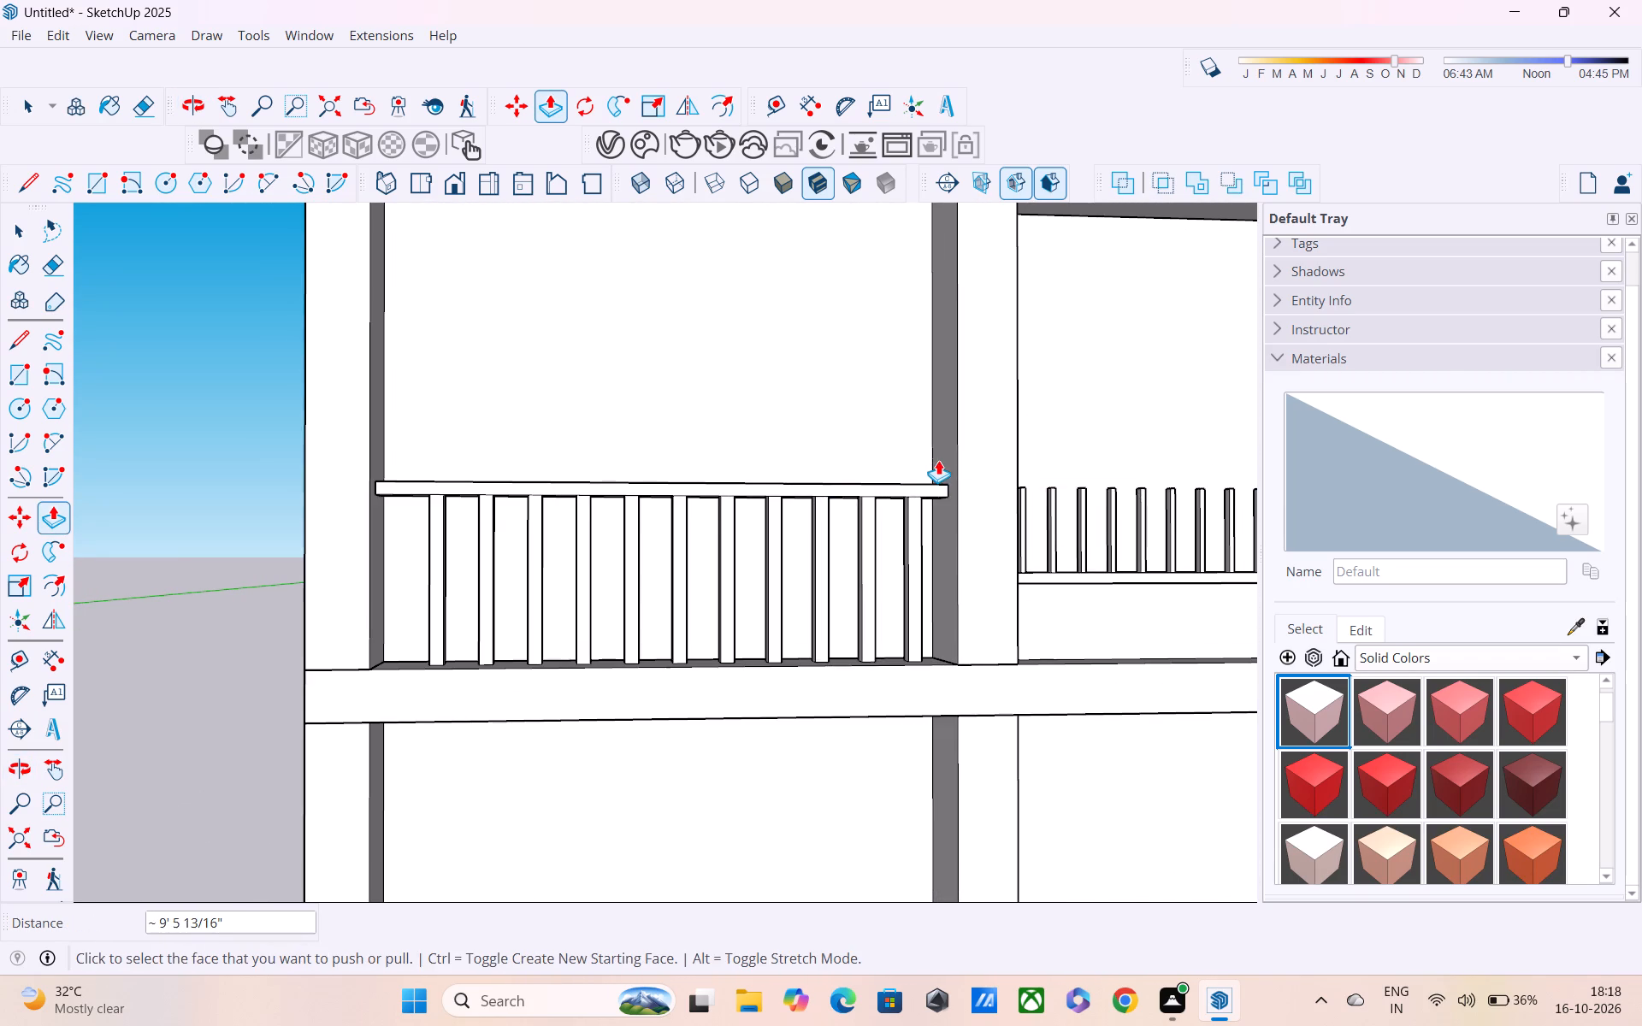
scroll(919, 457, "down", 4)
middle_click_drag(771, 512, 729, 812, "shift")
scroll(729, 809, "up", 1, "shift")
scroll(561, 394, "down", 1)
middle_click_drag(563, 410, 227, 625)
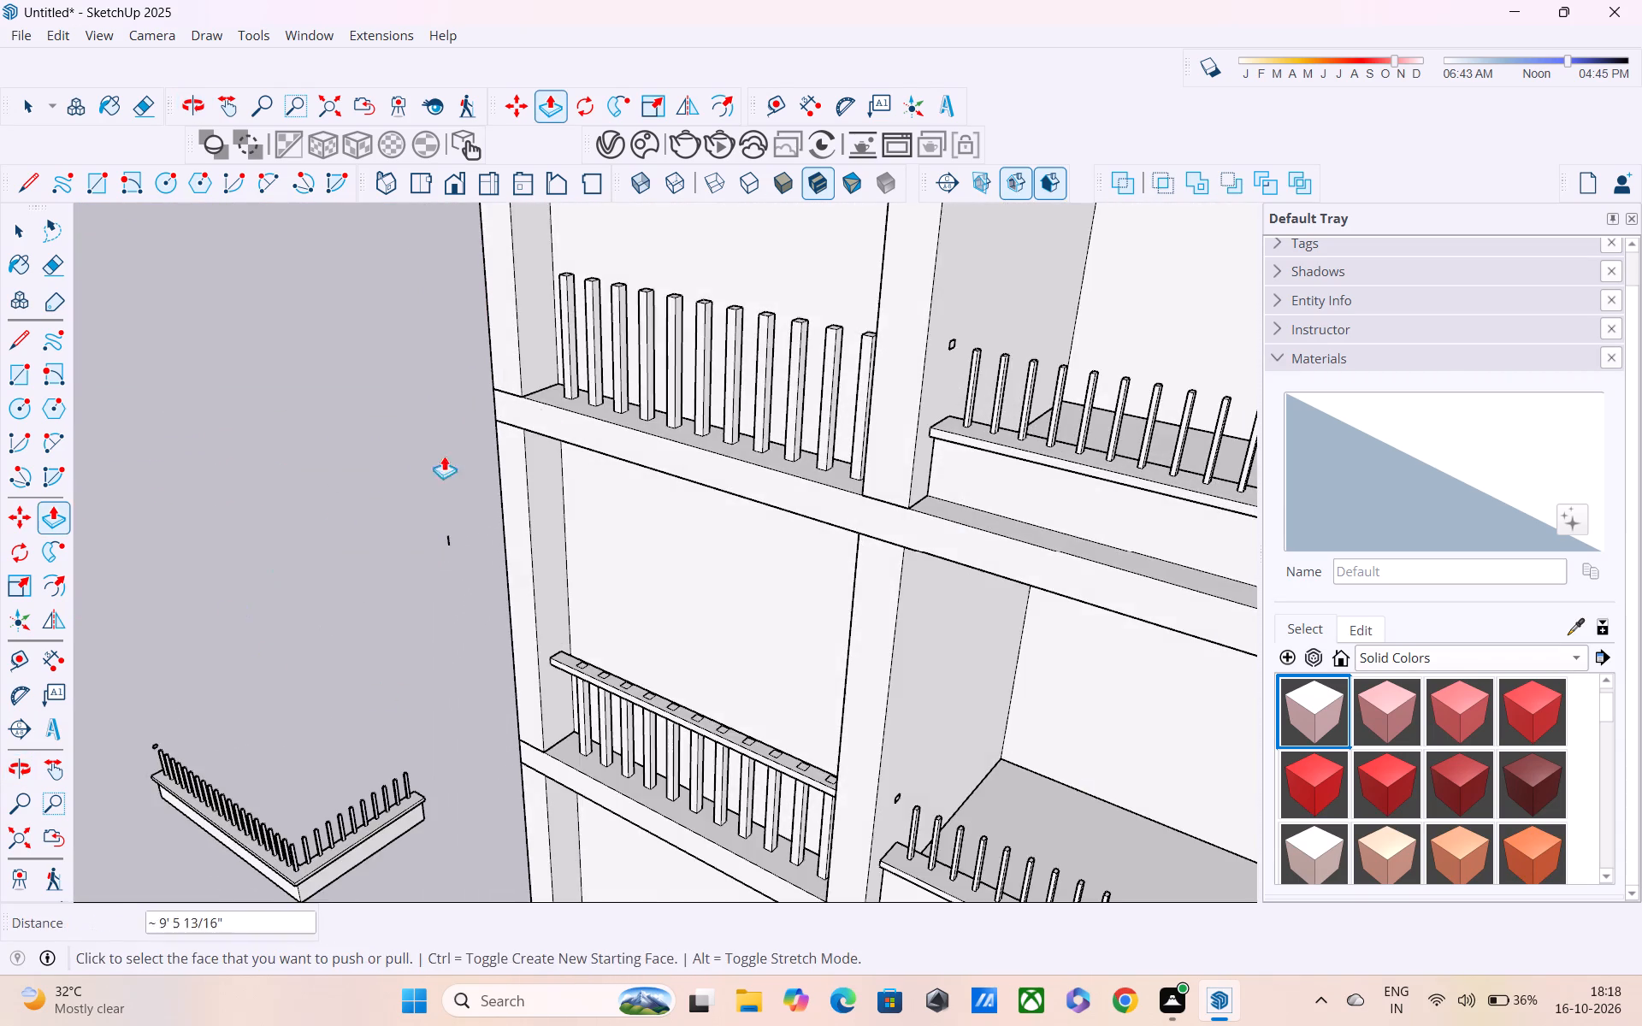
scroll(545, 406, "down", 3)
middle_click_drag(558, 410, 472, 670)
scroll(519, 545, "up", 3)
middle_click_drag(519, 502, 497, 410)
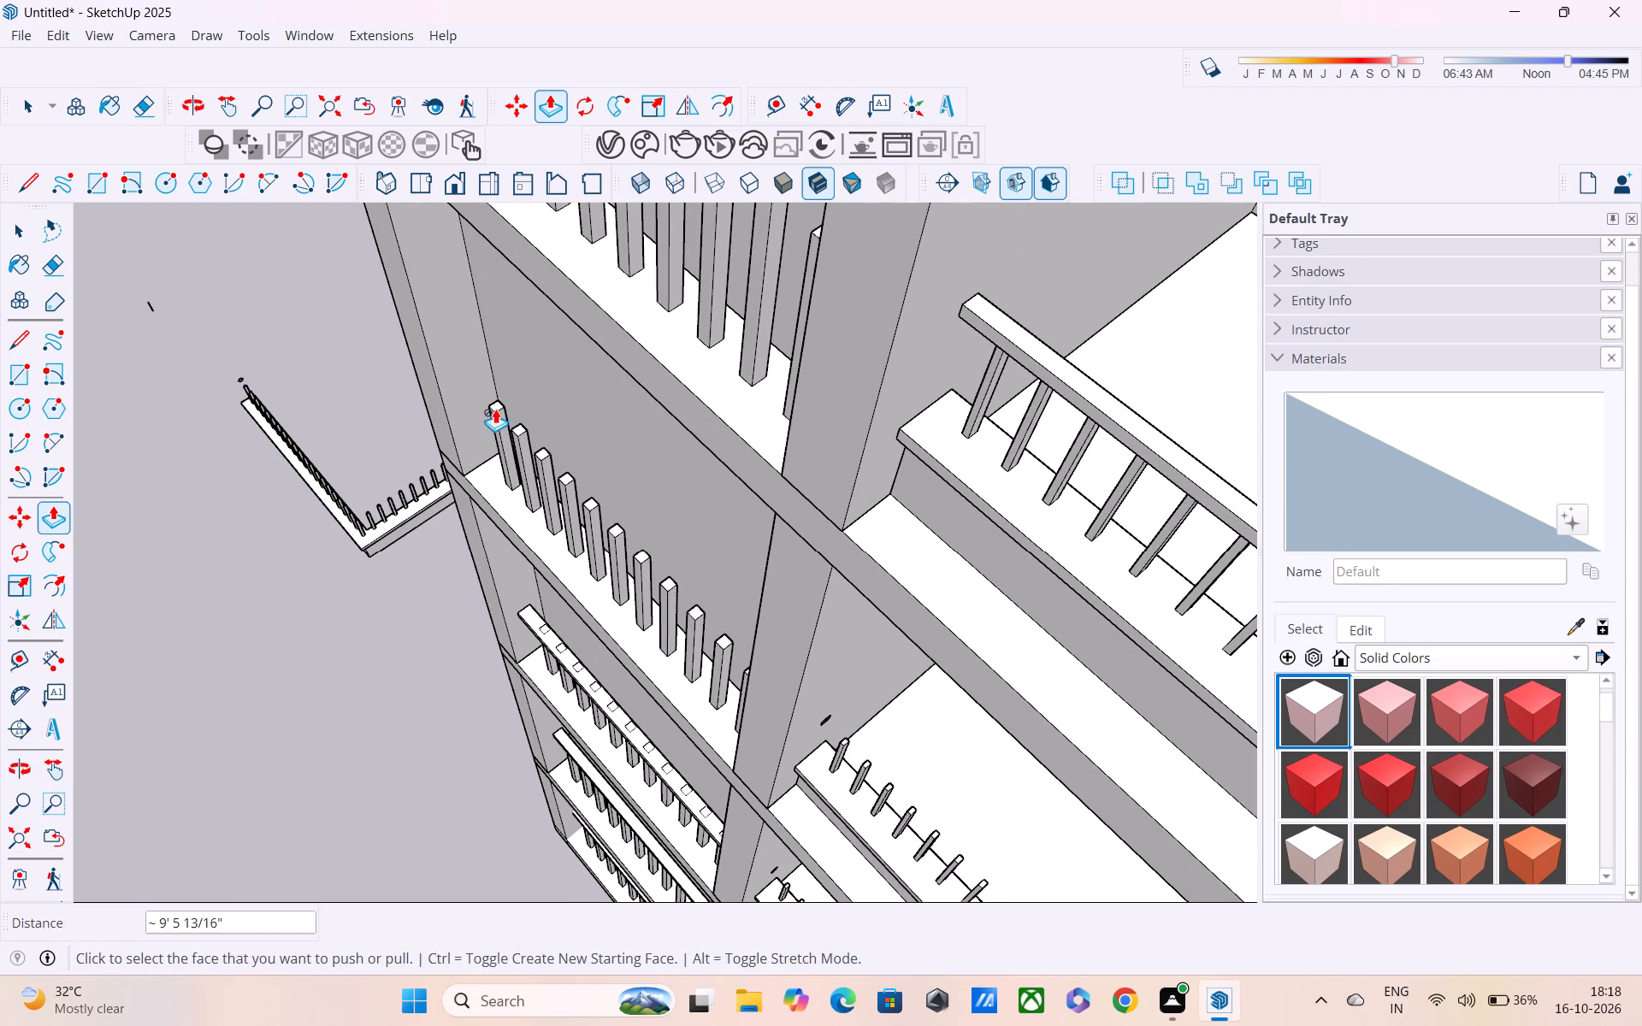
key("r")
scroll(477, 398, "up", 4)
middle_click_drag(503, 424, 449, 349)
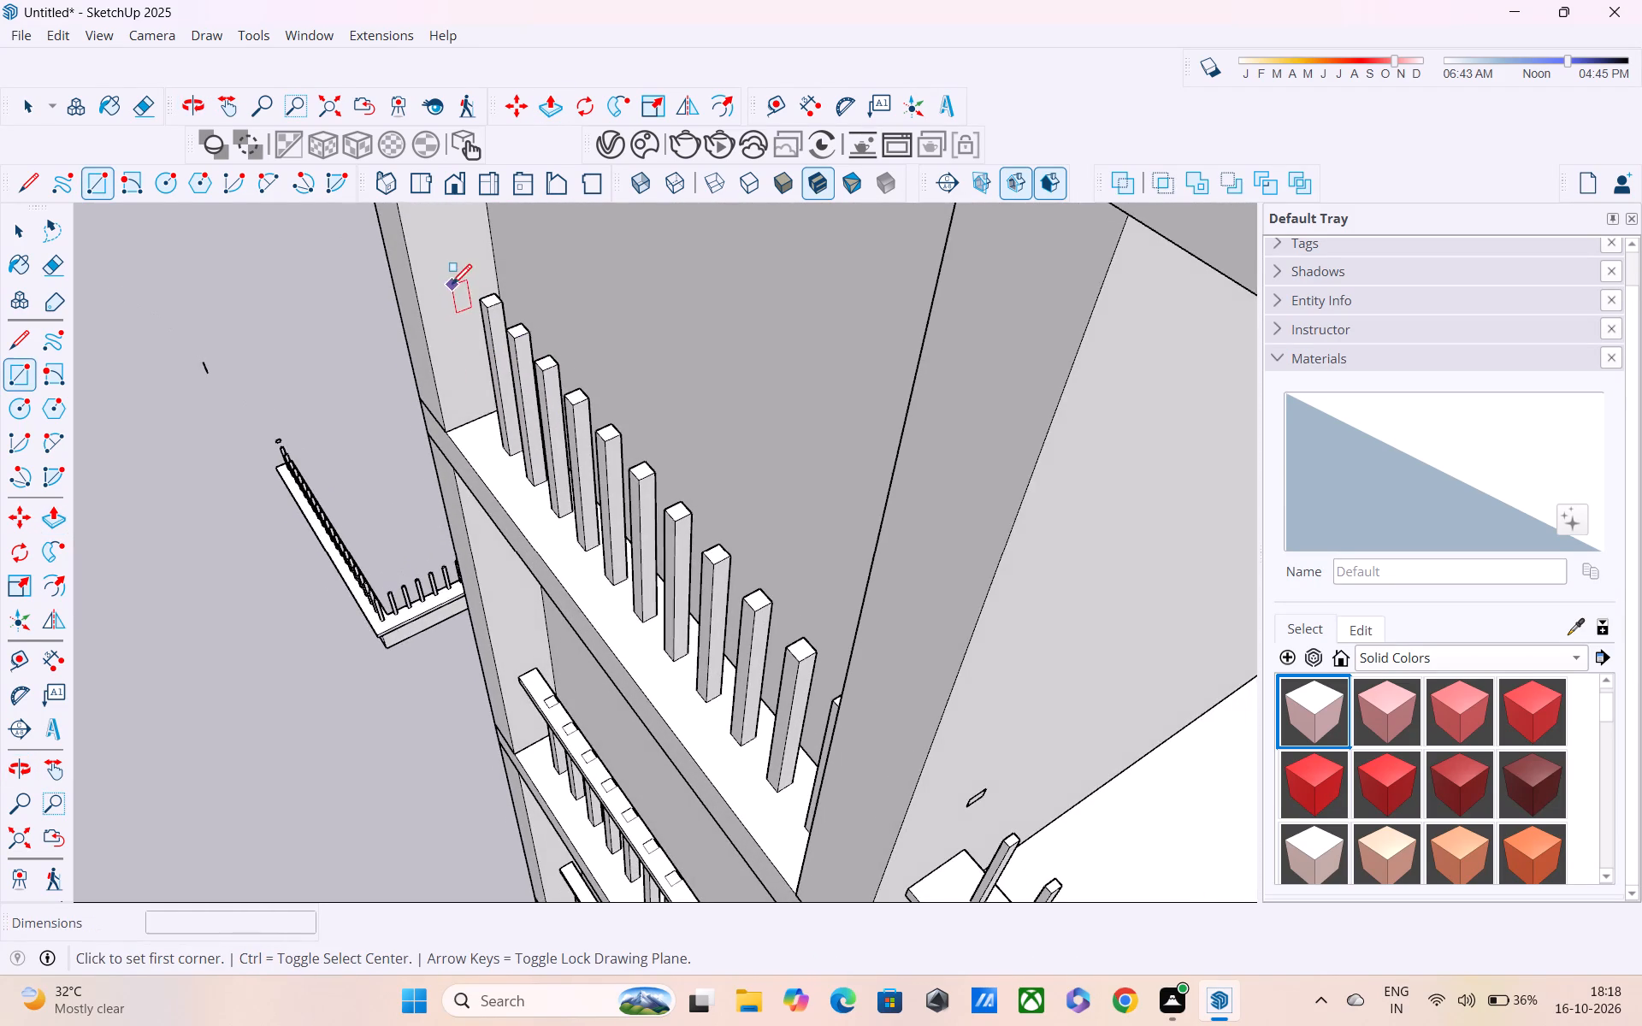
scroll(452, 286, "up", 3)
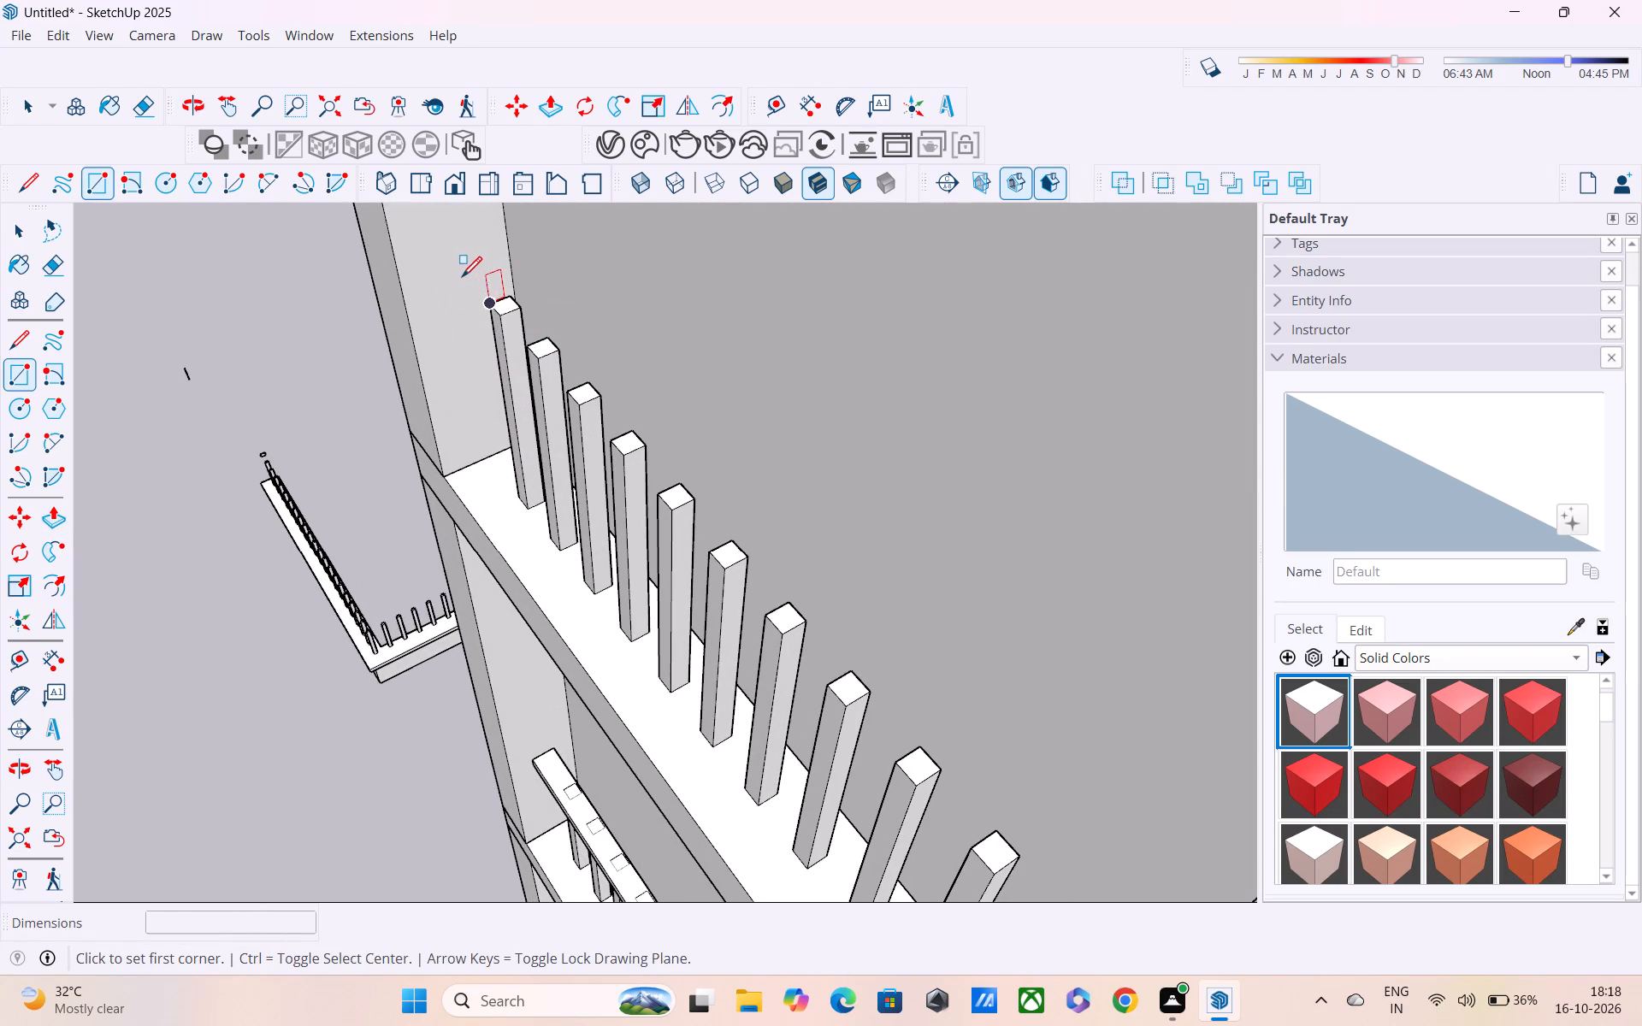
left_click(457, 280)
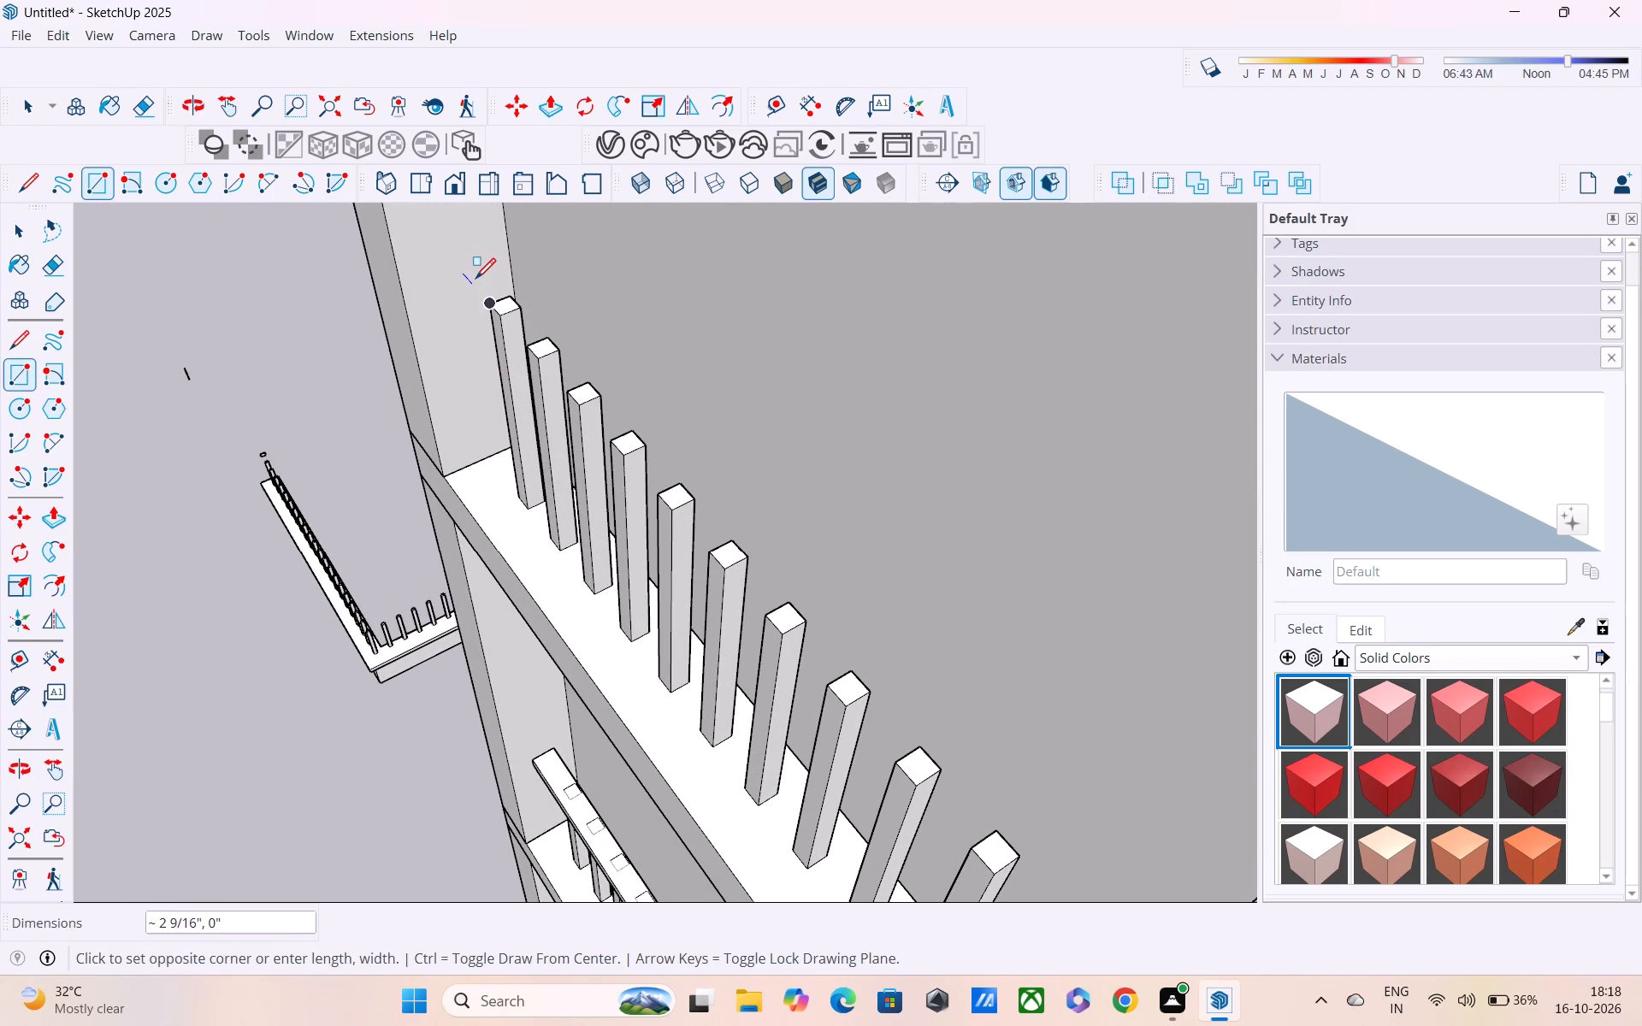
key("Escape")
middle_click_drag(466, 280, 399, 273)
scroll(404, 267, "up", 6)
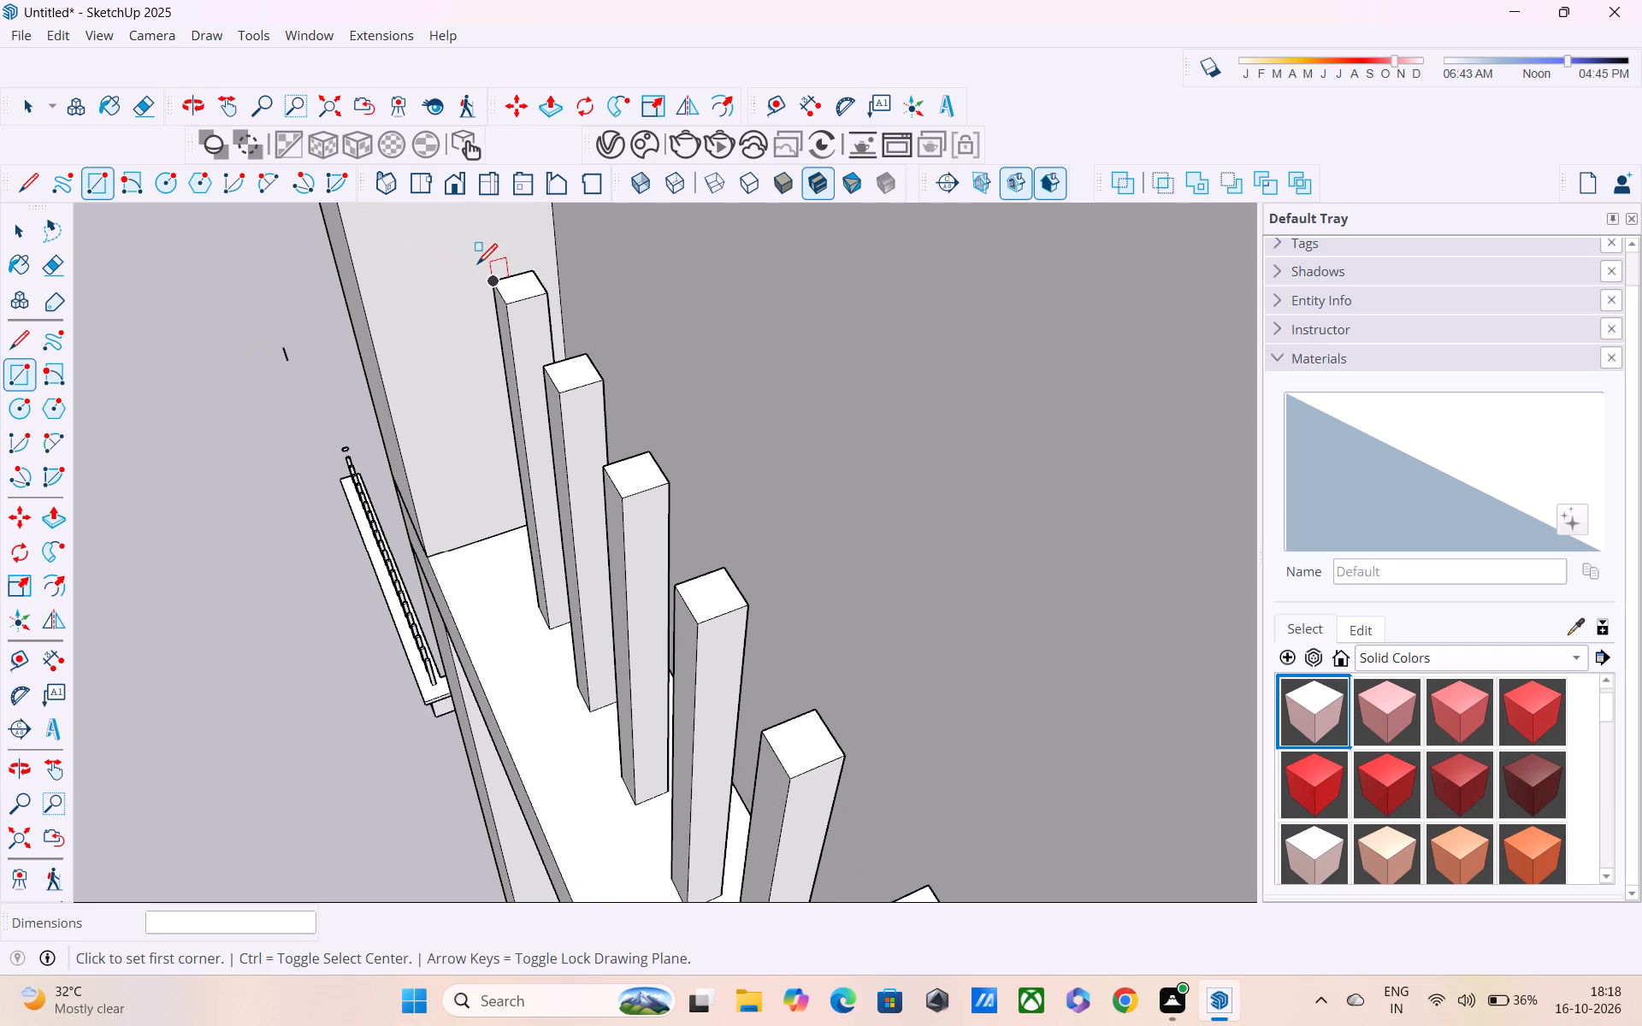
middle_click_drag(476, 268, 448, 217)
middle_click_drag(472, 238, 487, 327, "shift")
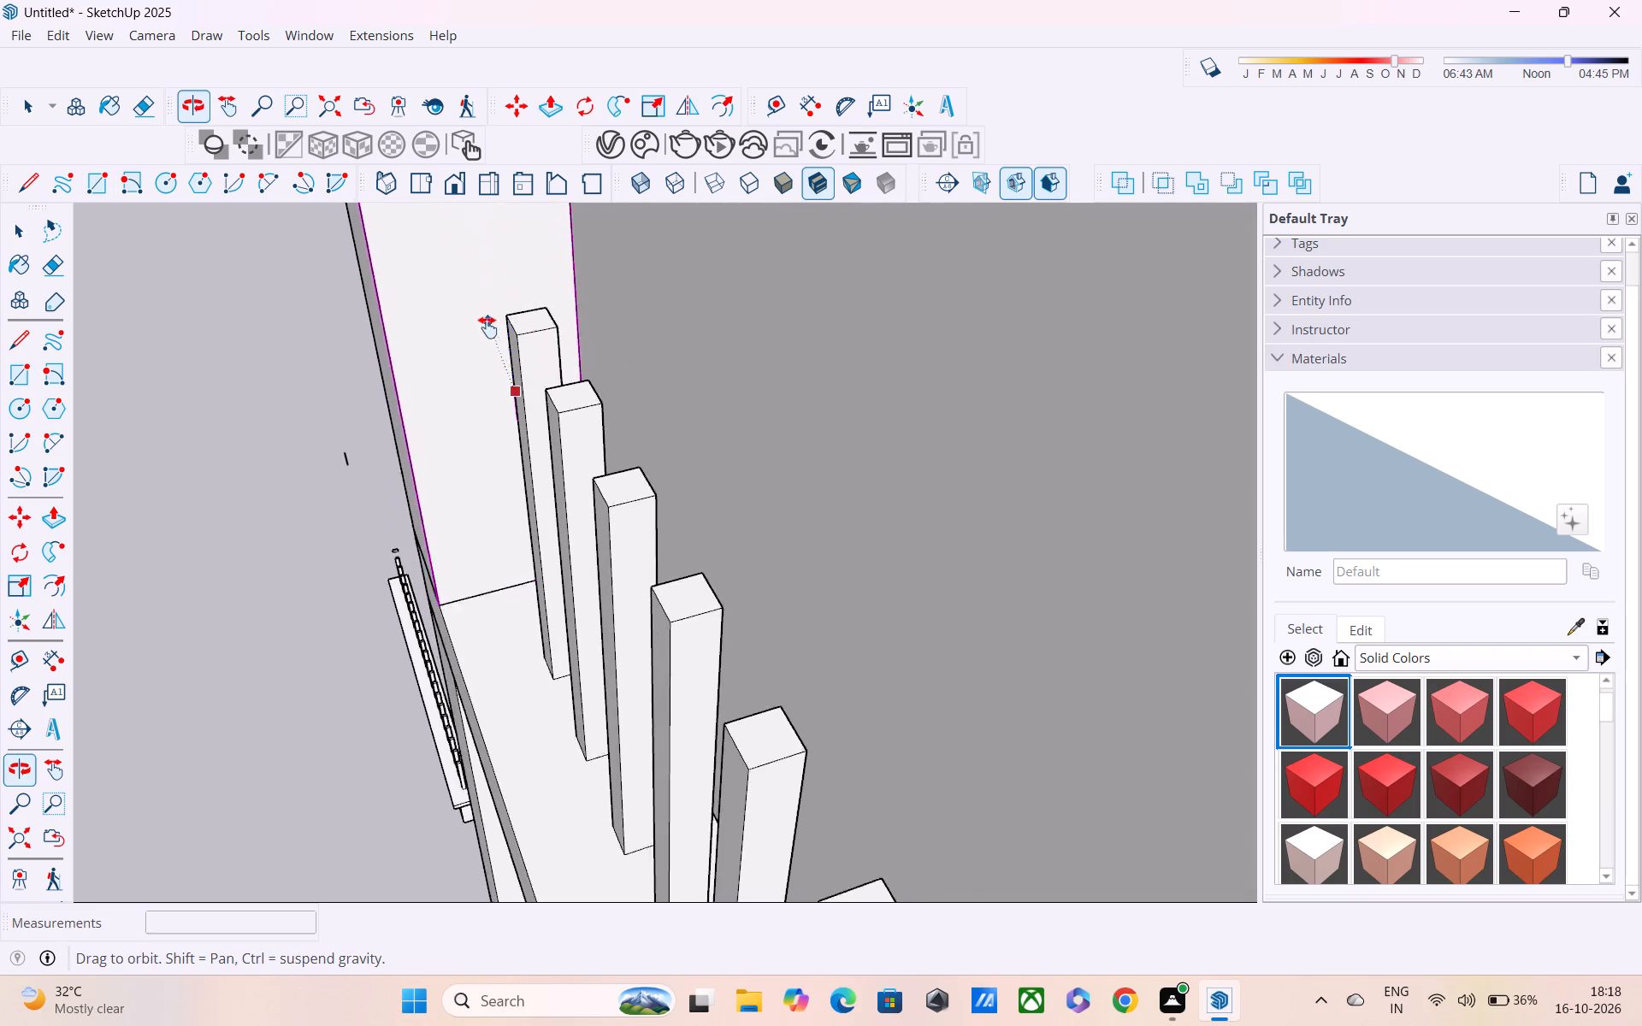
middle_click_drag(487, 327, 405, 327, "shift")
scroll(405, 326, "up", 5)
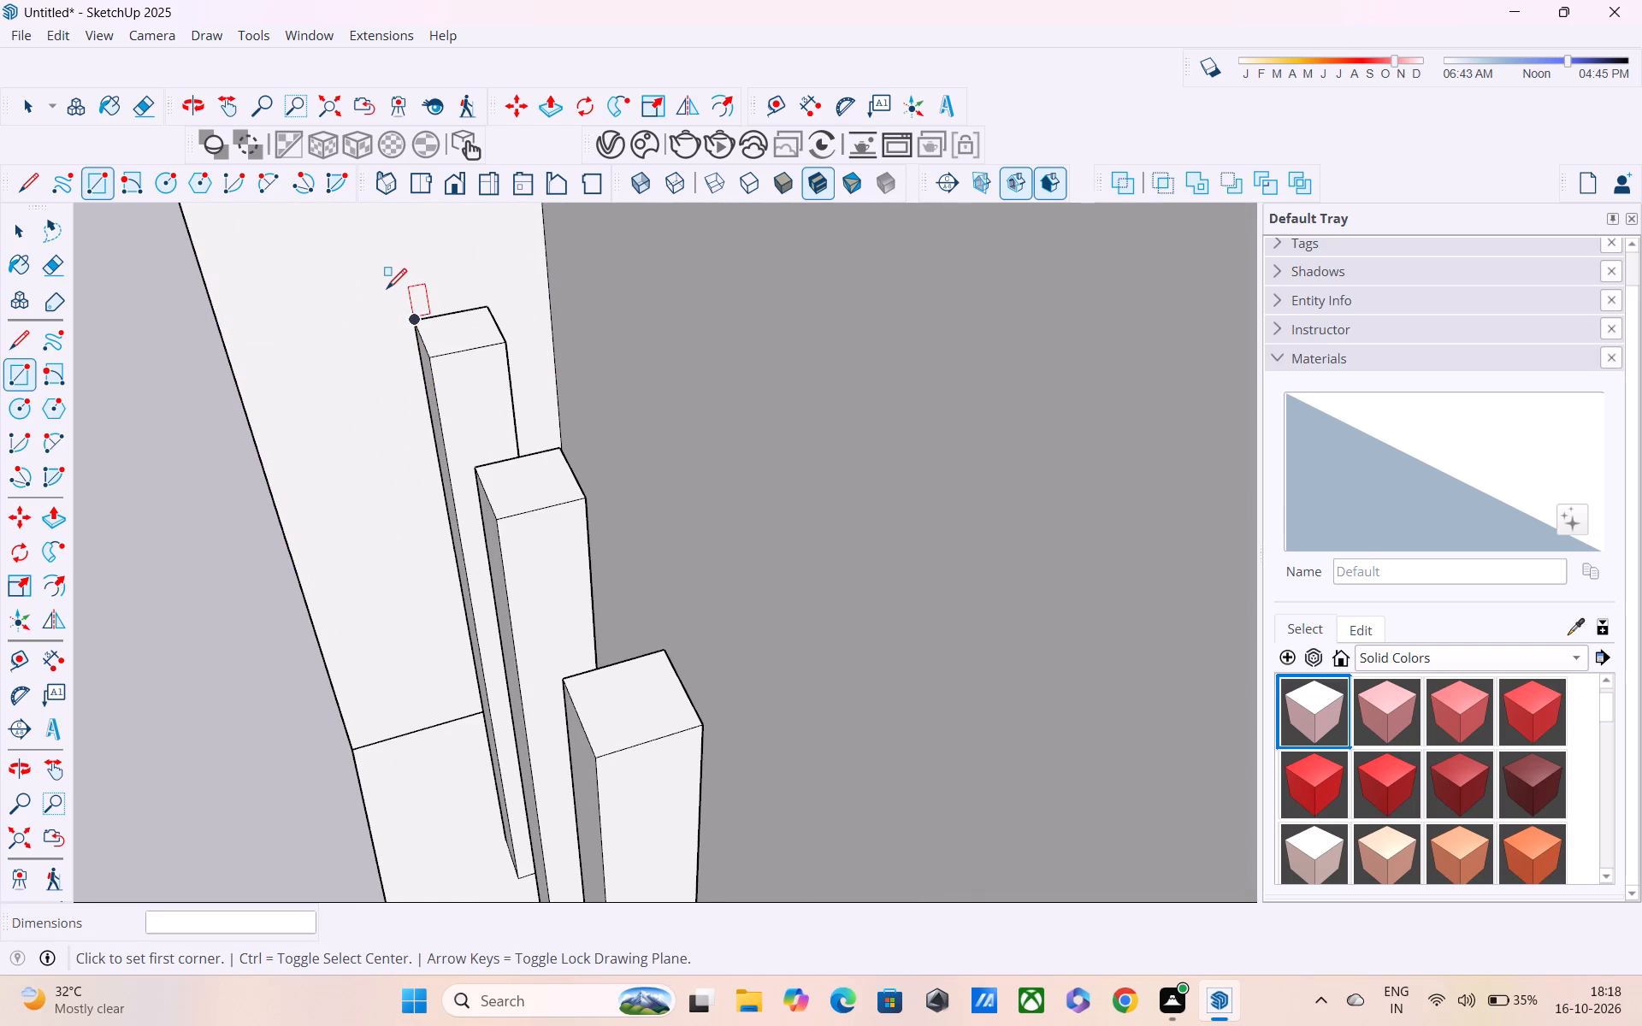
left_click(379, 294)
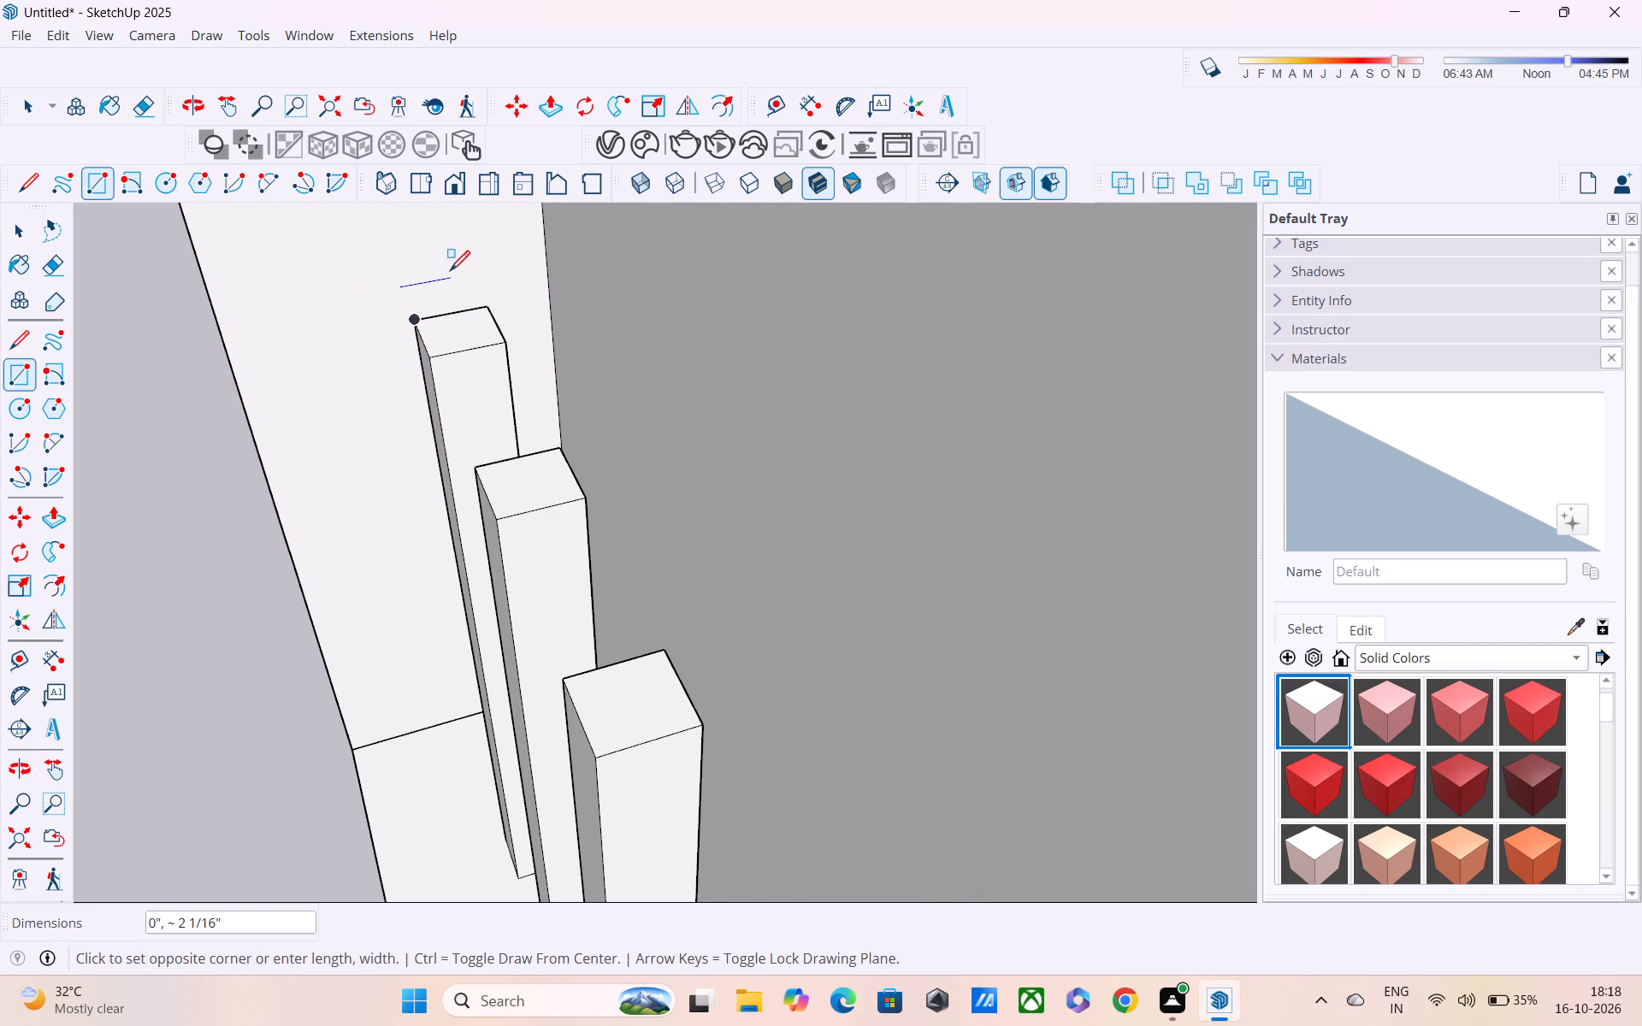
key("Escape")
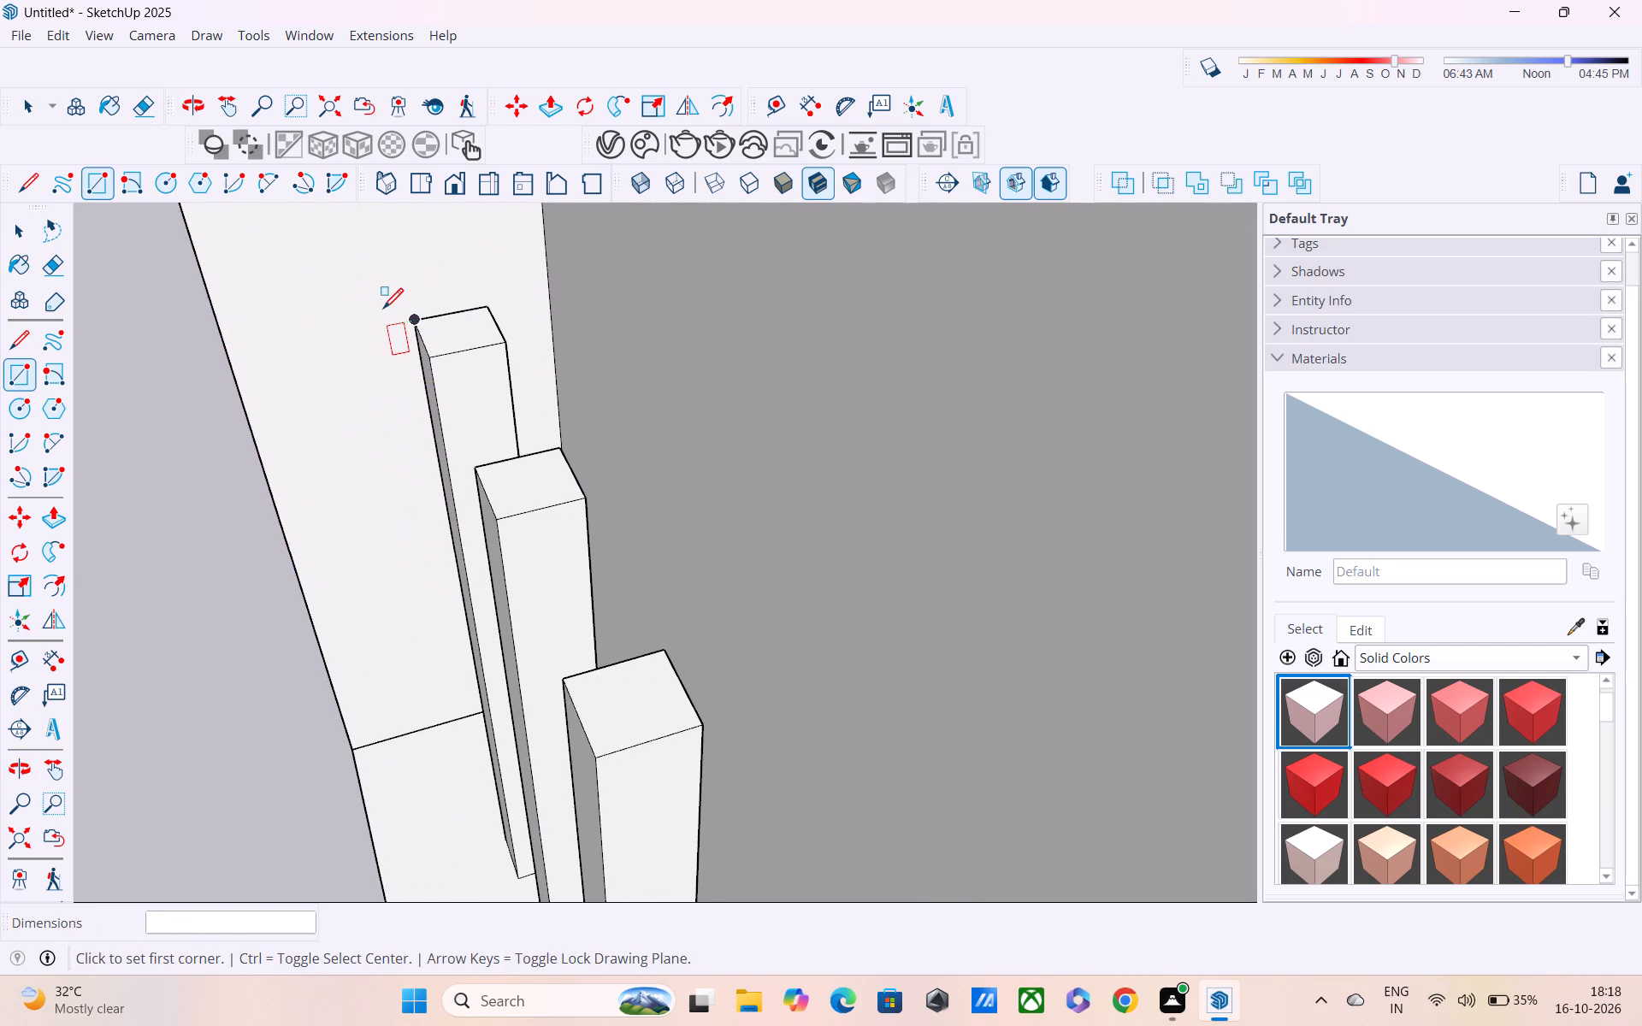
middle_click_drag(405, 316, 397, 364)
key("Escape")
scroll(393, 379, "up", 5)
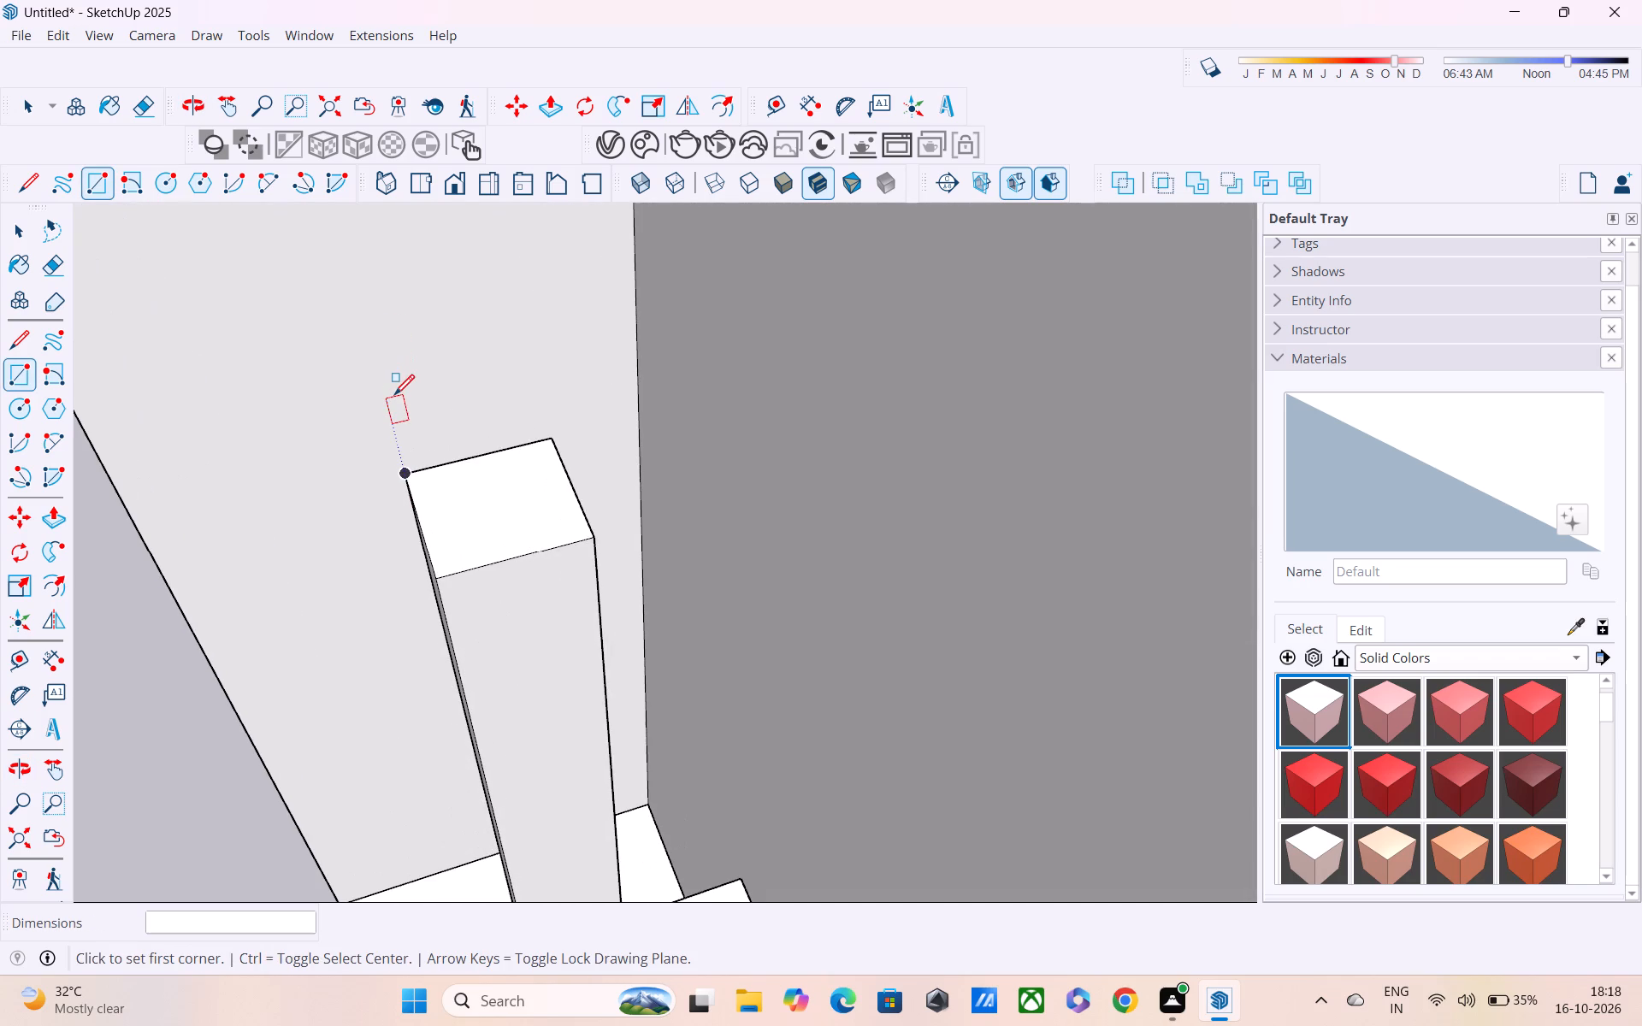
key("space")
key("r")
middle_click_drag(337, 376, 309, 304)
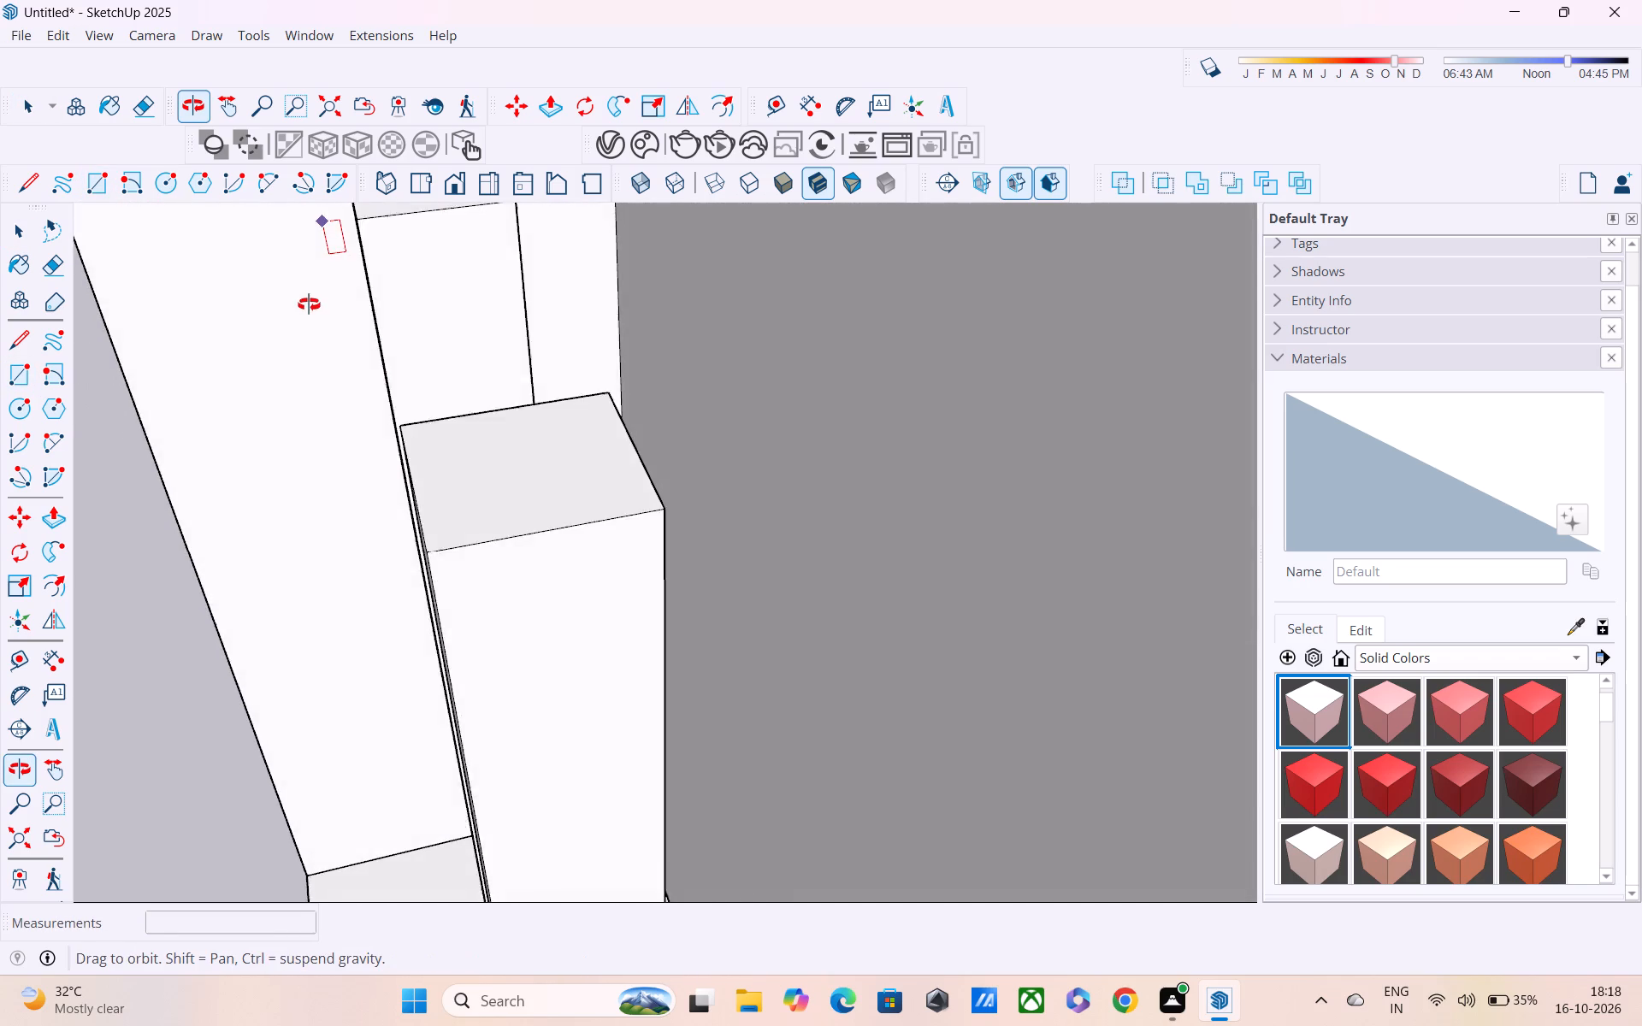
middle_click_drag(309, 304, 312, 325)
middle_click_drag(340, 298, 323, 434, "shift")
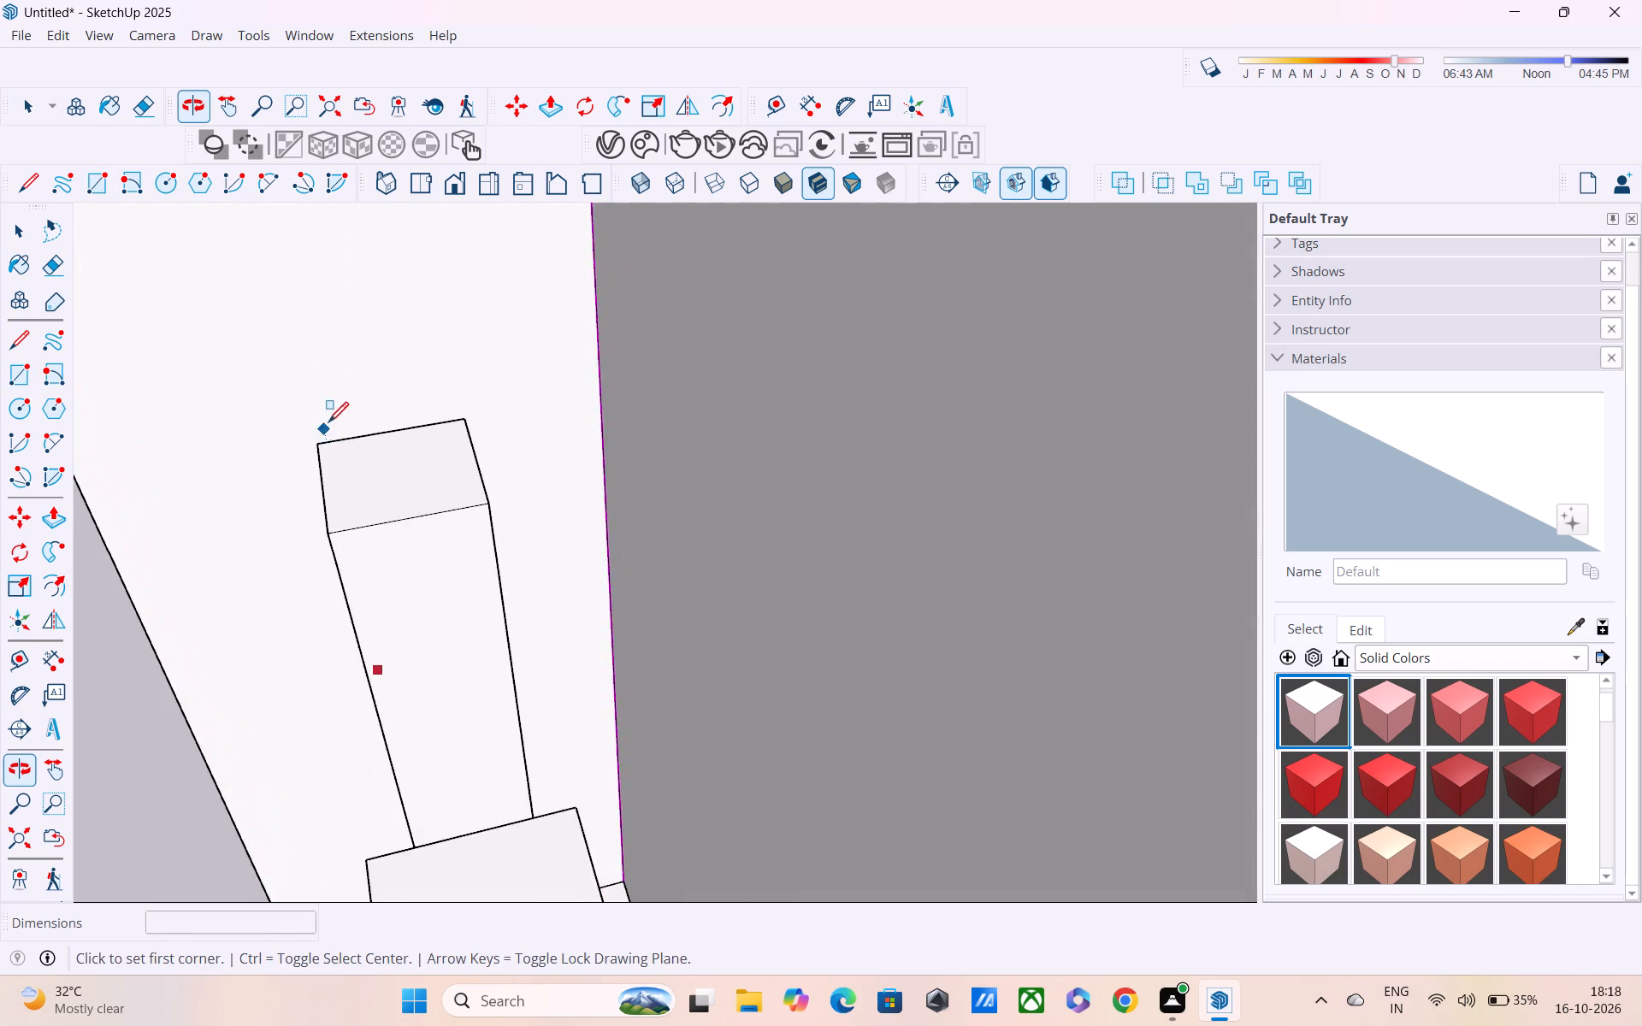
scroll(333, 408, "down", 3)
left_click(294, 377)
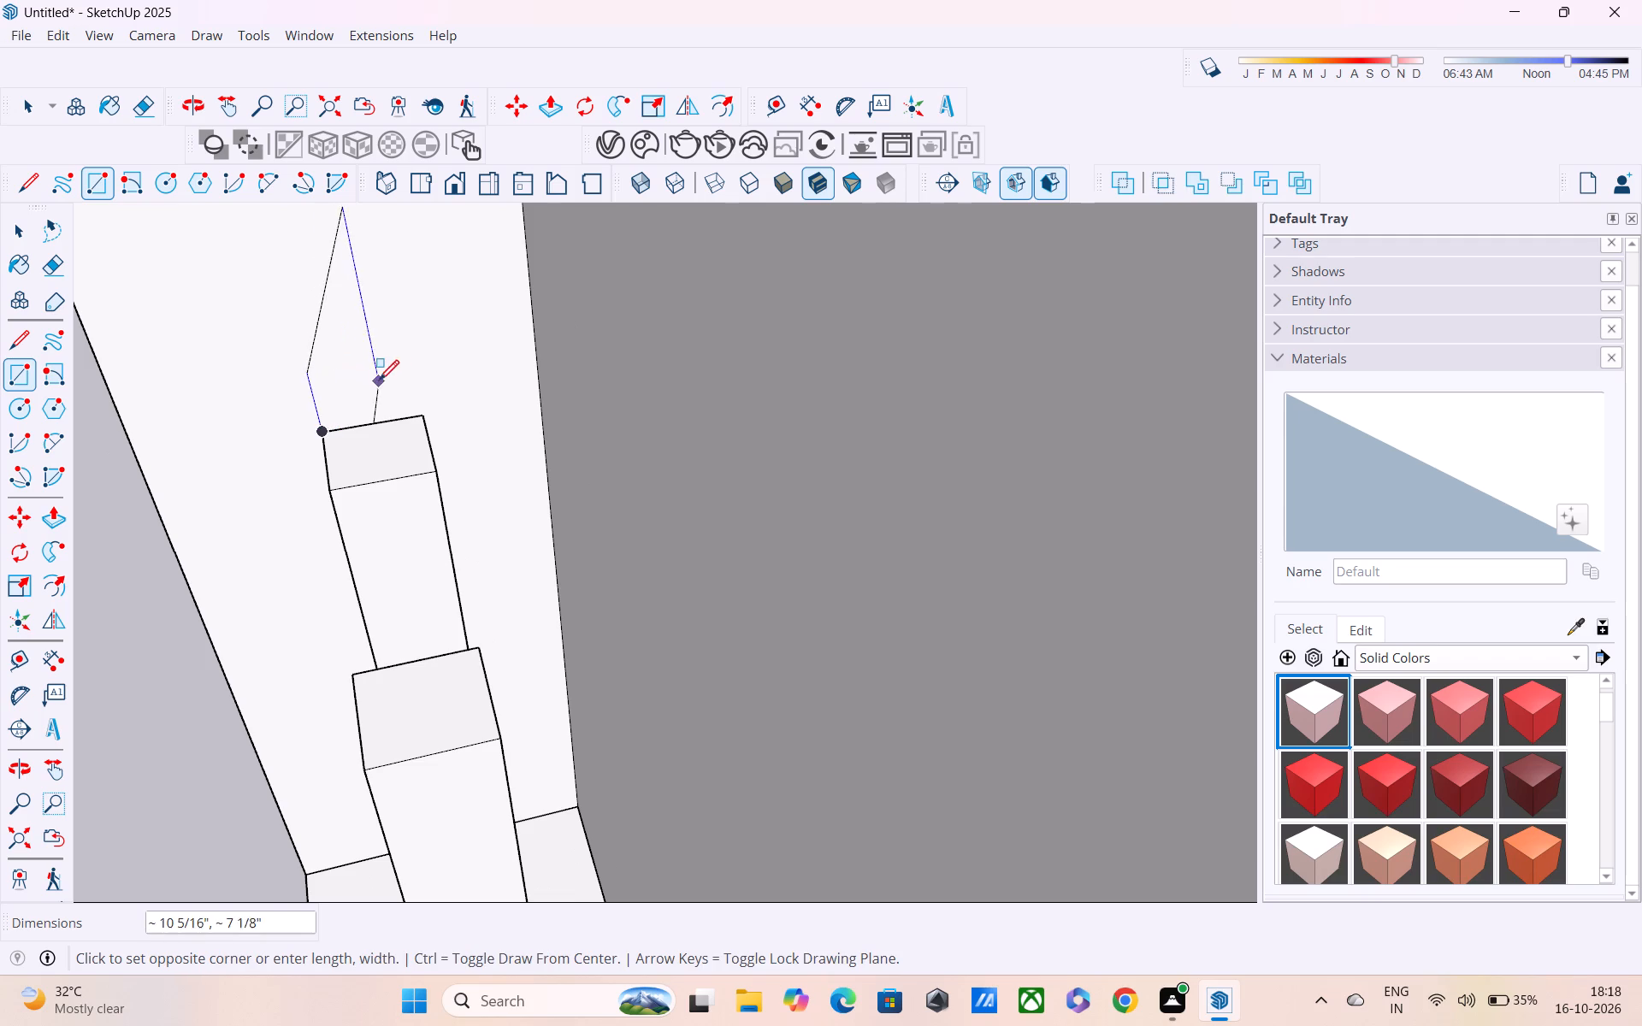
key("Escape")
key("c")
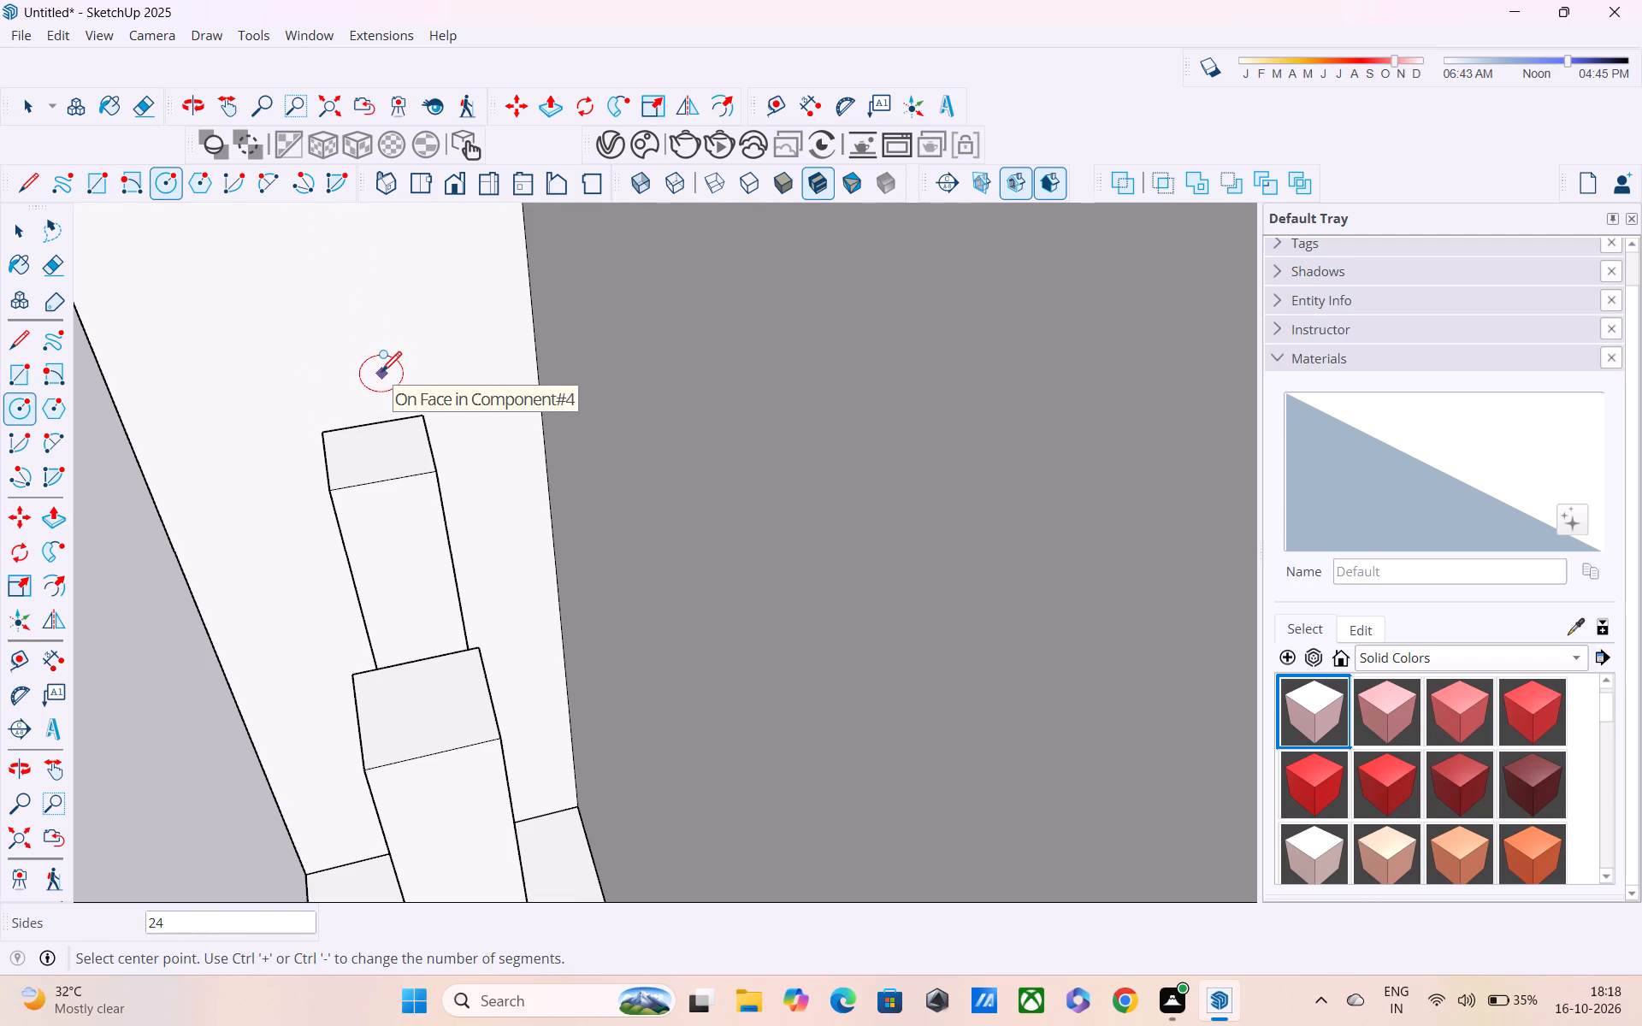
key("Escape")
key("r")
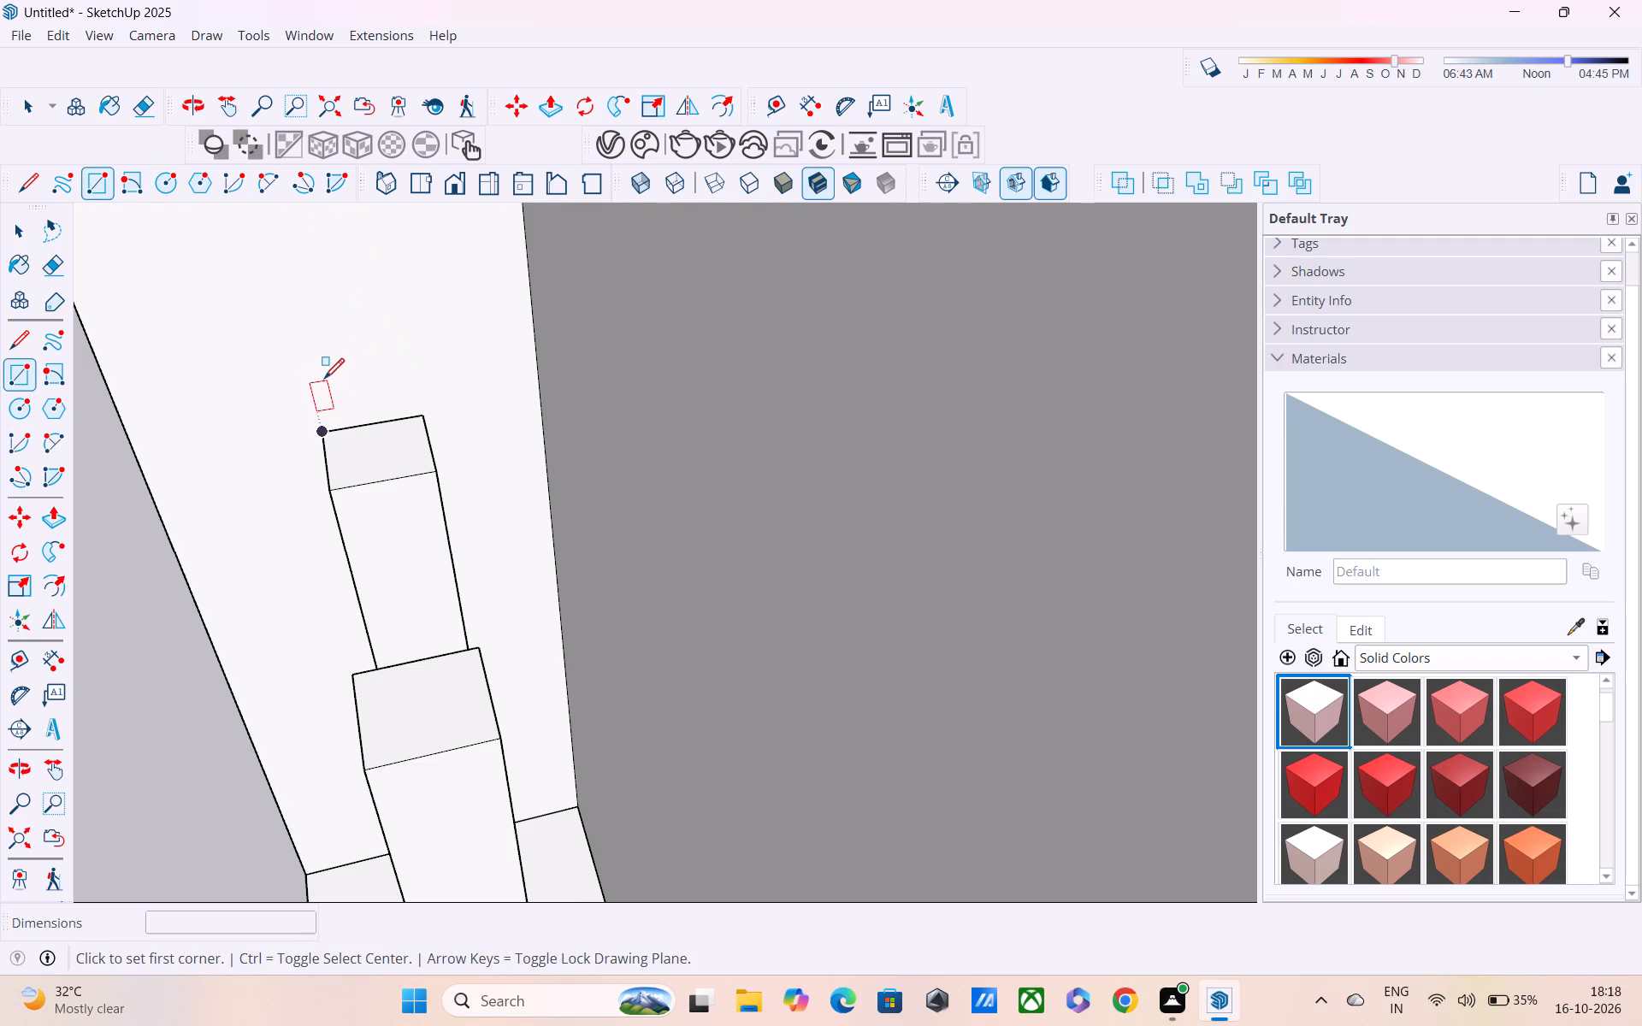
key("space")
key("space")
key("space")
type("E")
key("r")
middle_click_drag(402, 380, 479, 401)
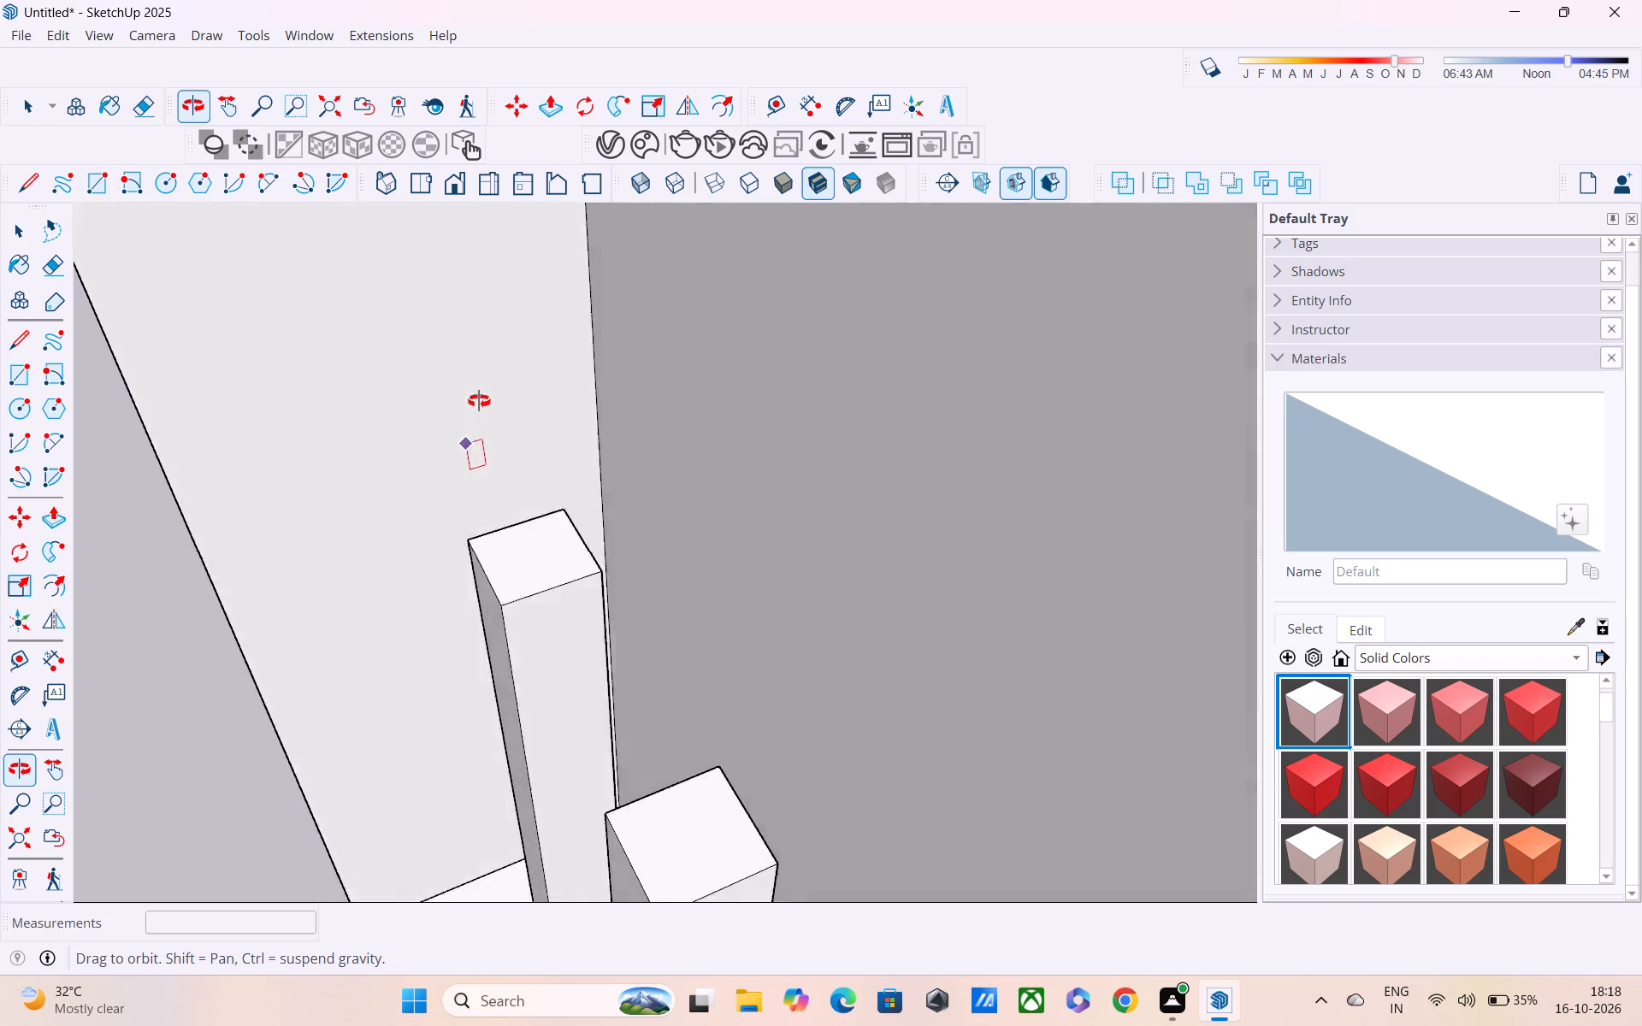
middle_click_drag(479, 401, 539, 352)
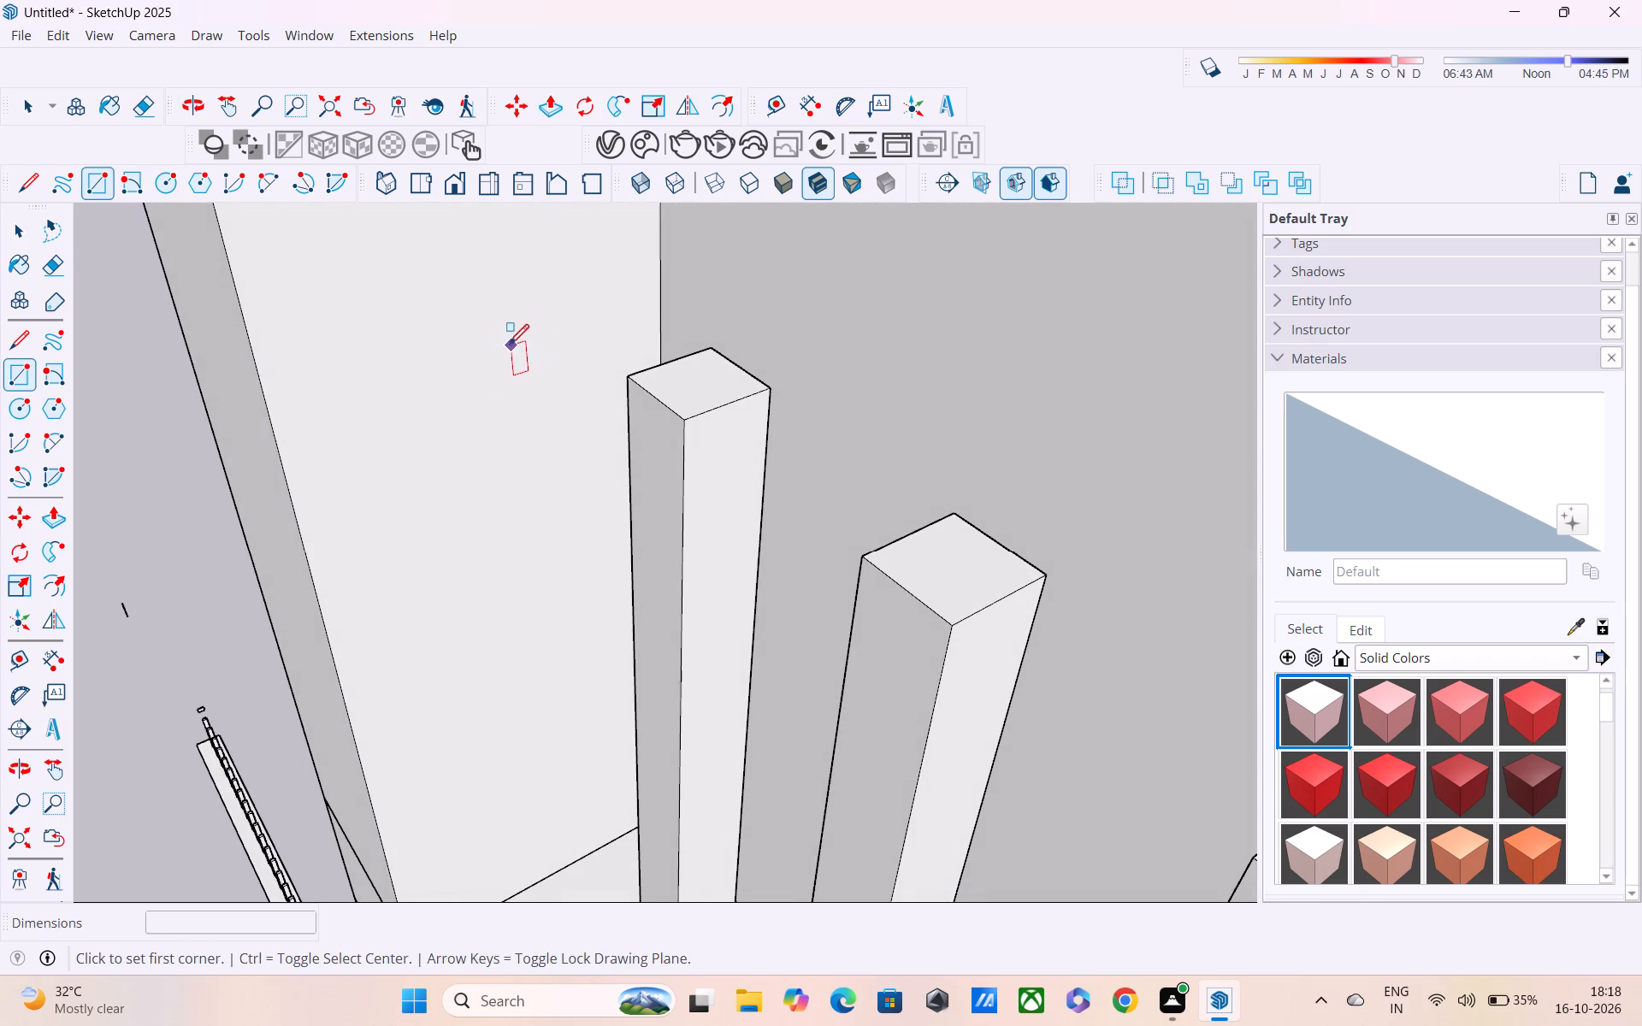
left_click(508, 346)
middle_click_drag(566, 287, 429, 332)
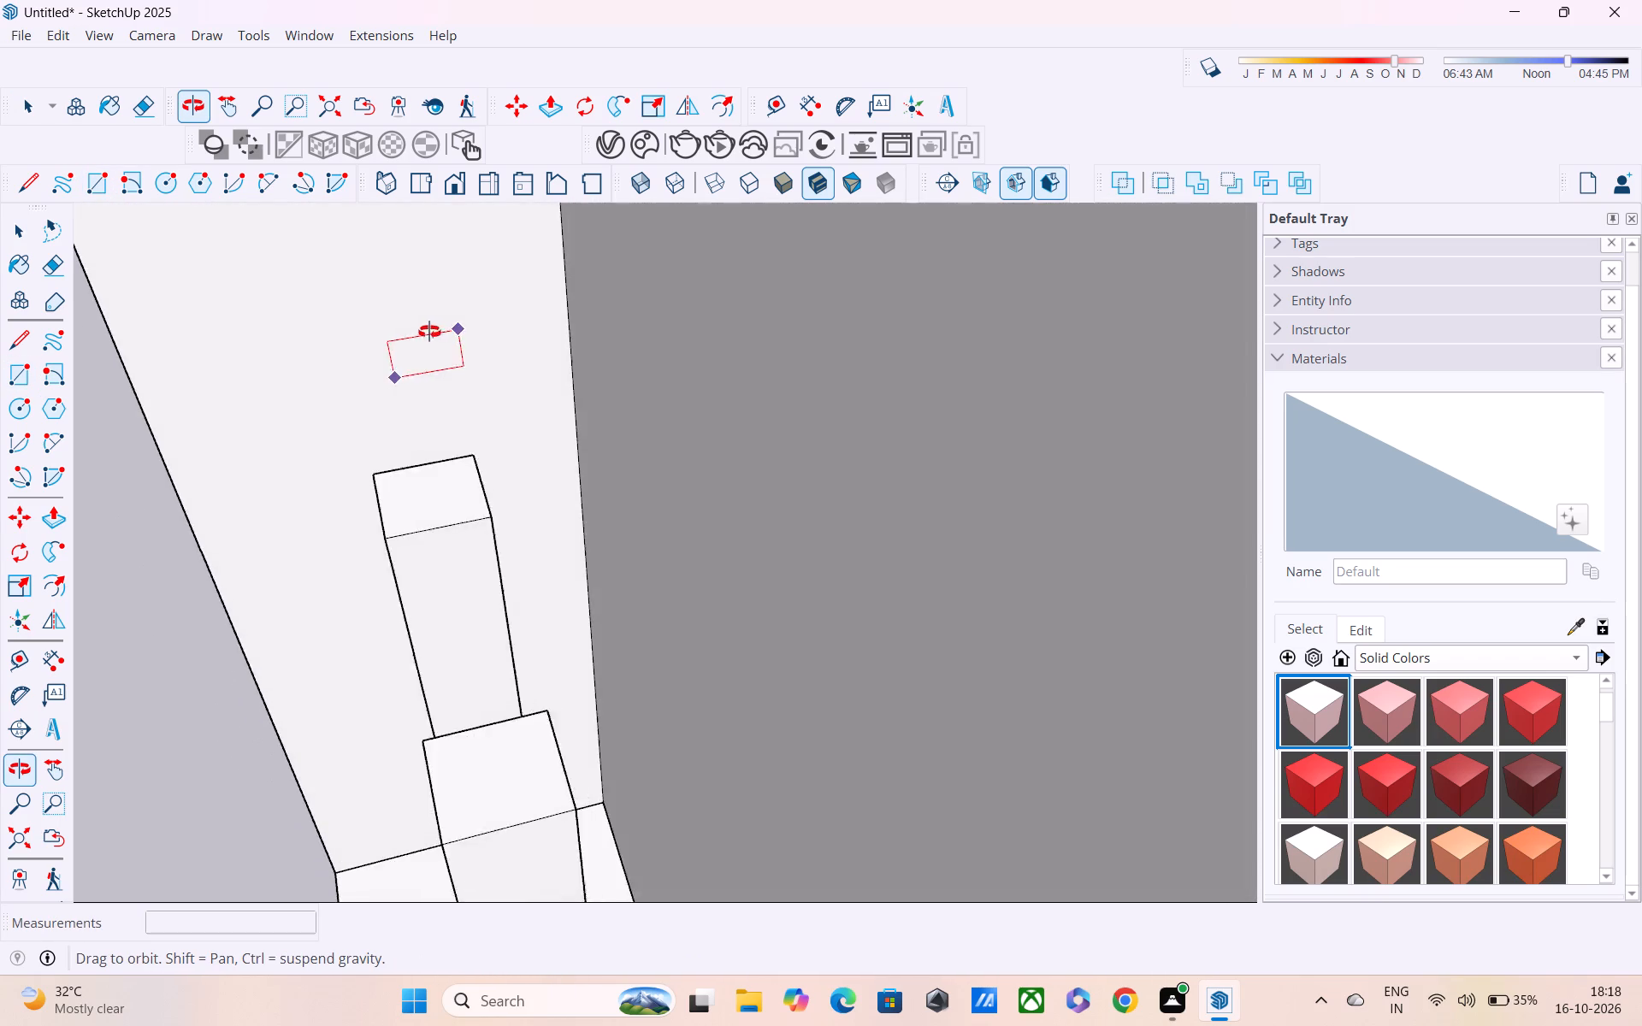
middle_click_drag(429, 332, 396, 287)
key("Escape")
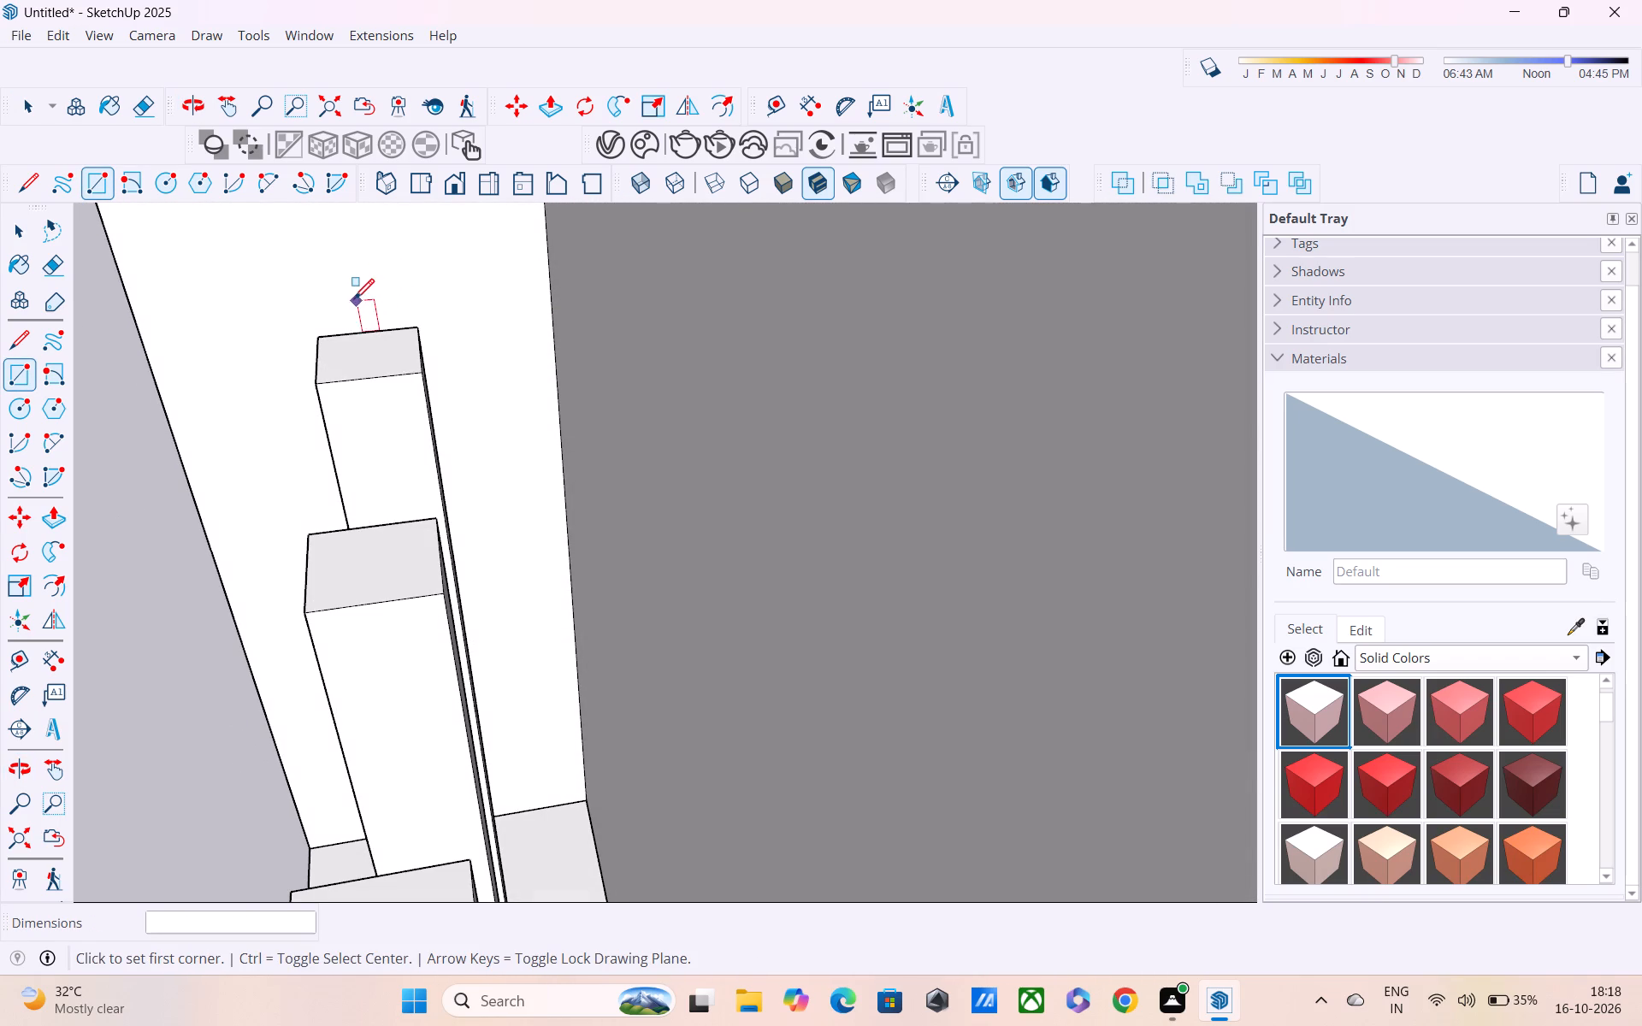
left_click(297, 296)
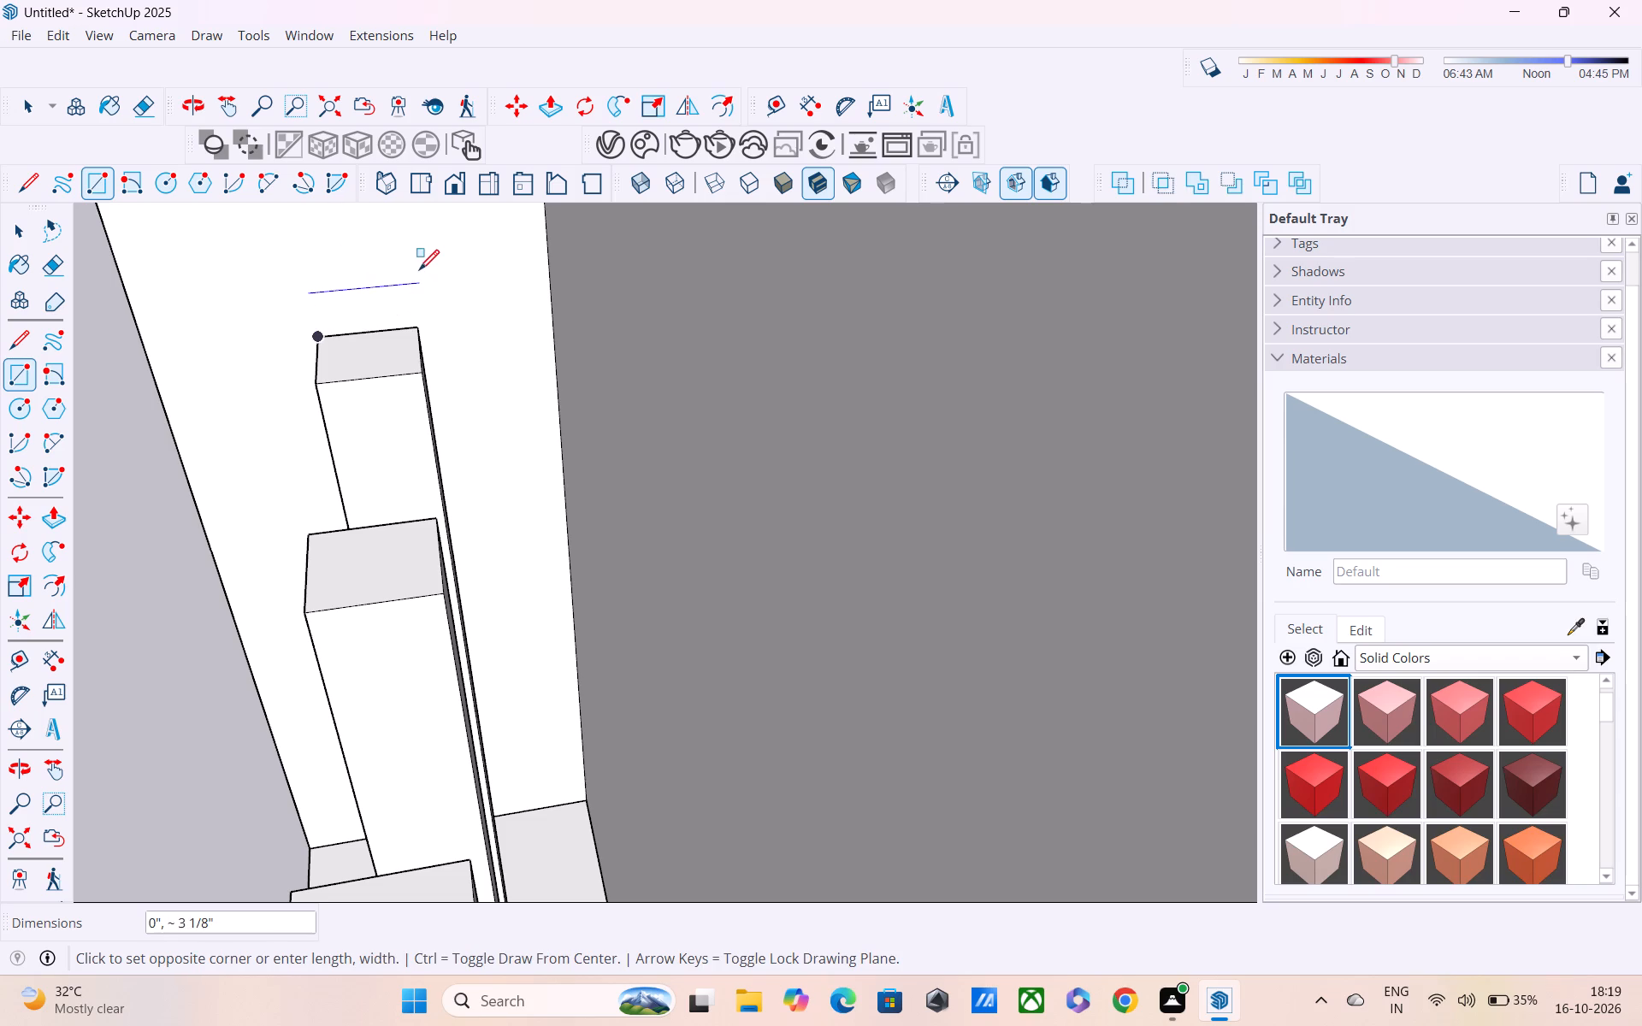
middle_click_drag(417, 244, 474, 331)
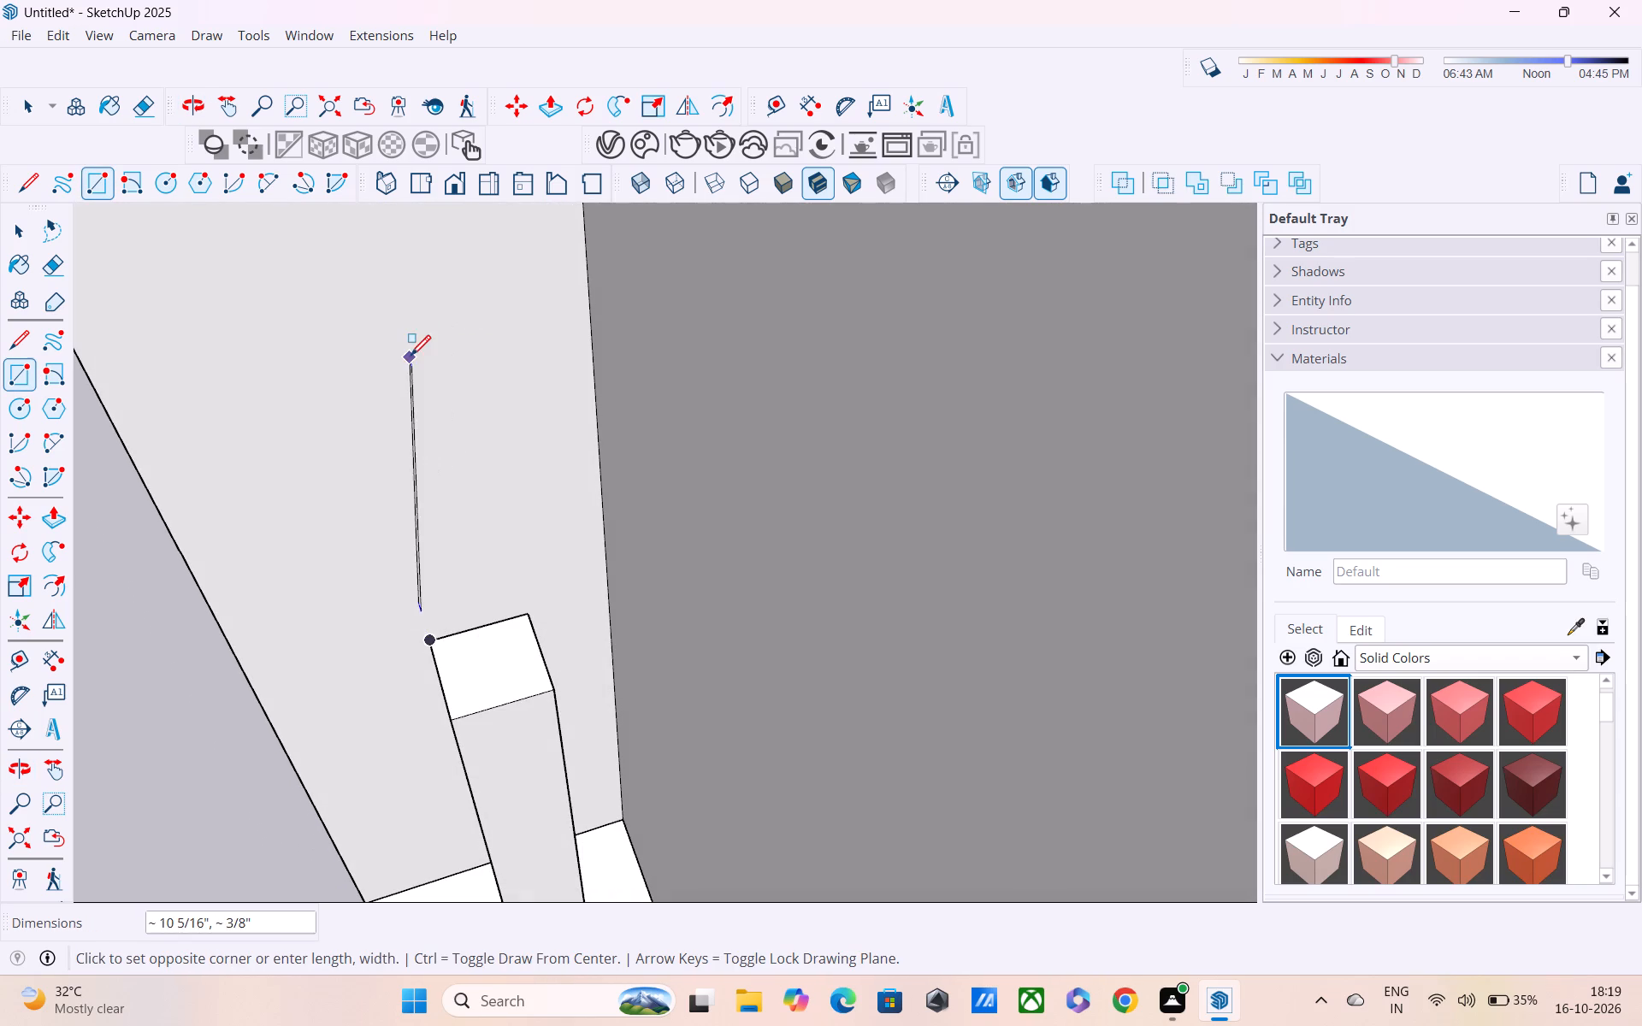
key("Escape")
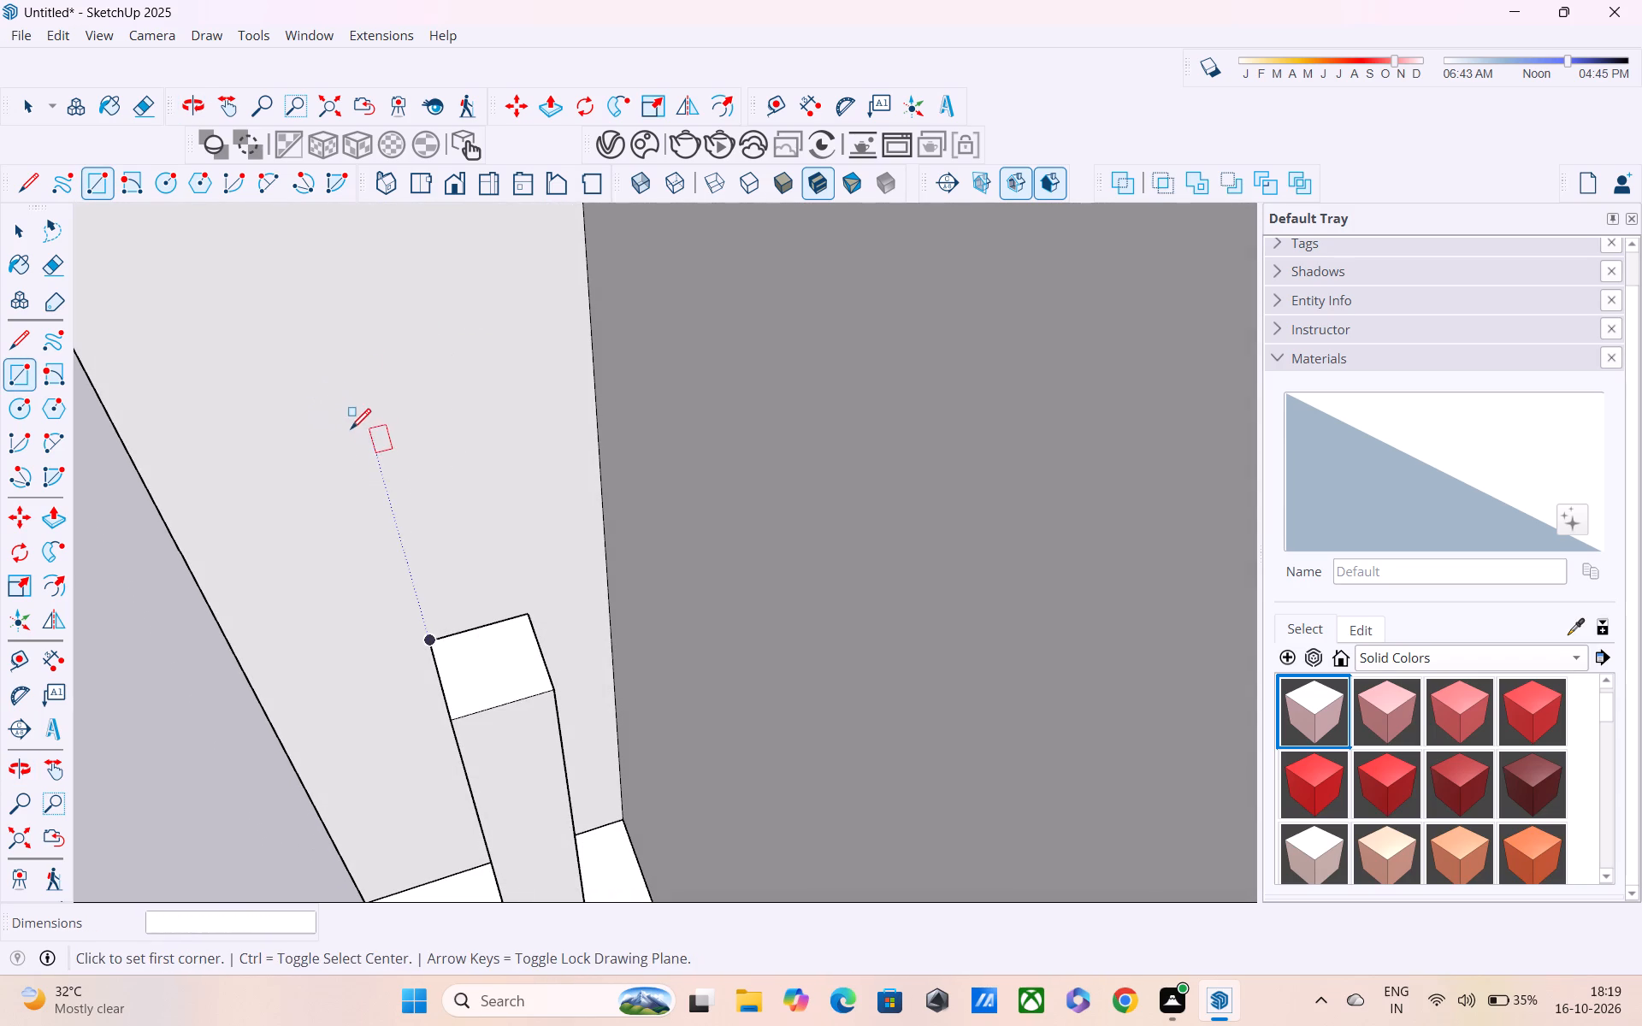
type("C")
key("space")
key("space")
In the next bay up, draw a rectangle about 4 13/16" by 1 15/16" on the side pillar's inner face, above the first post.
scroll(355, 457, "down", 10)
scroll(356, 538, "up", 2)
middle_click_drag(370, 572, 606, 317)
scroll(541, 452, "up", 1)
scroll(523, 485, "down", 6)
double_click(207, 483)
middle_click_drag(511, 427, 348, 514)
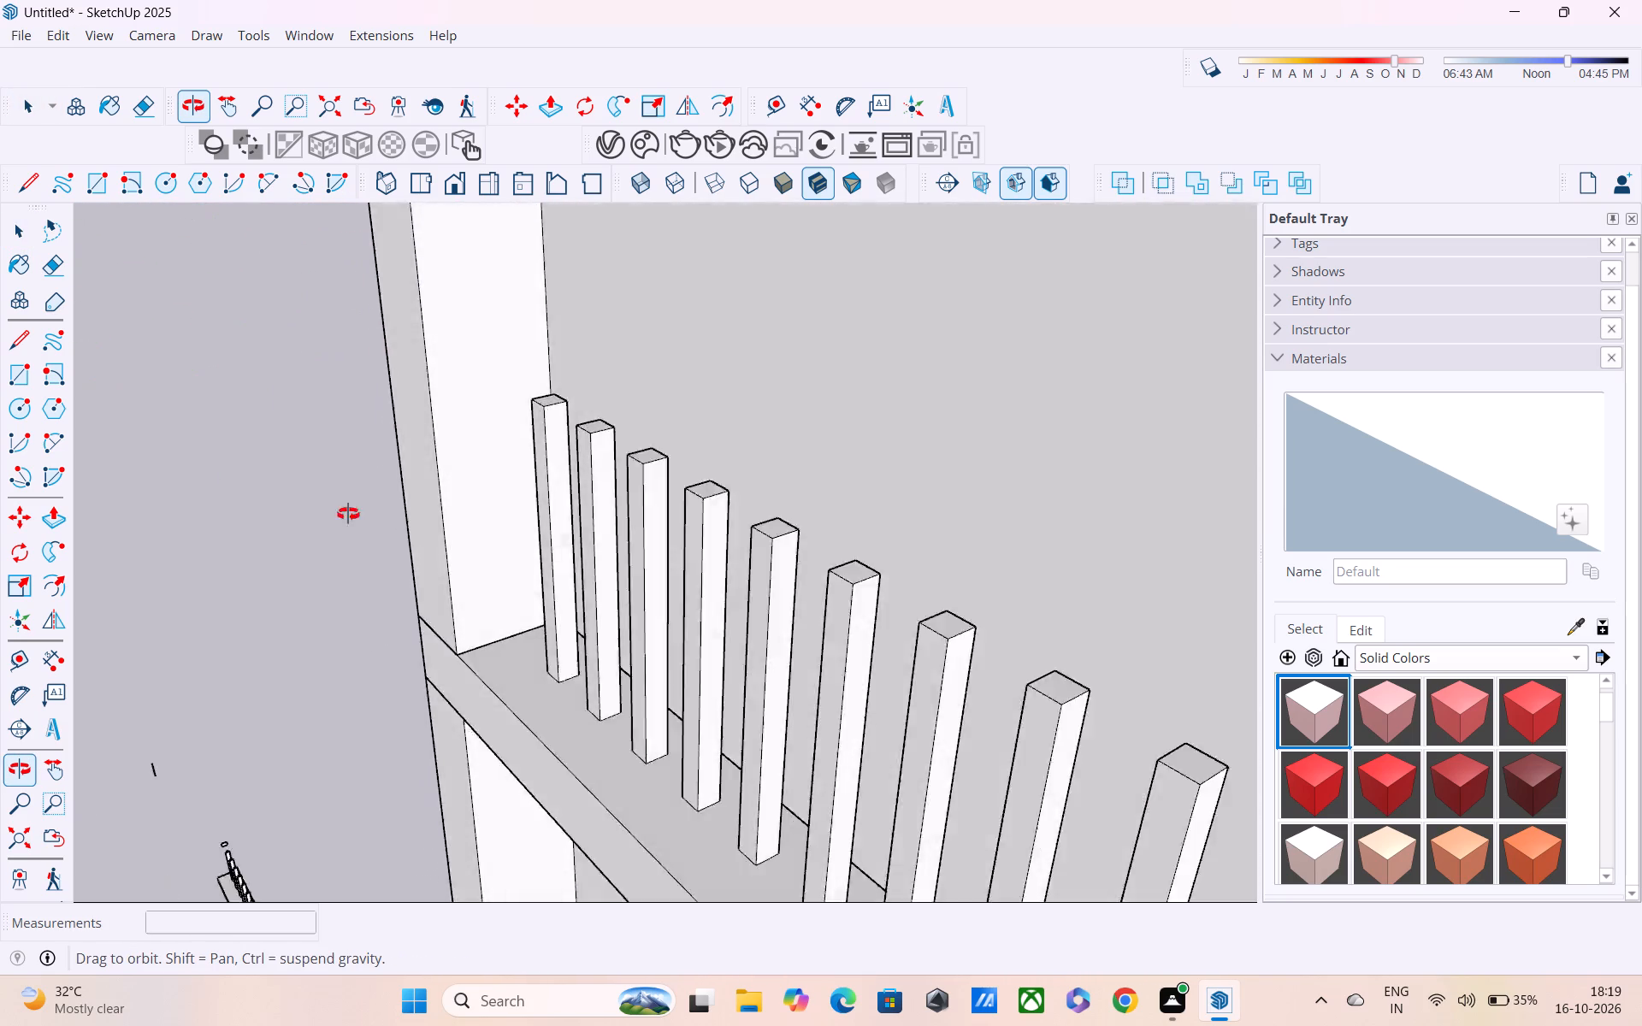
middle_click_drag(348, 514, 307, 563)
scroll(357, 446, "up", 5)
key("r")
scroll(363, 440, "down", 1)
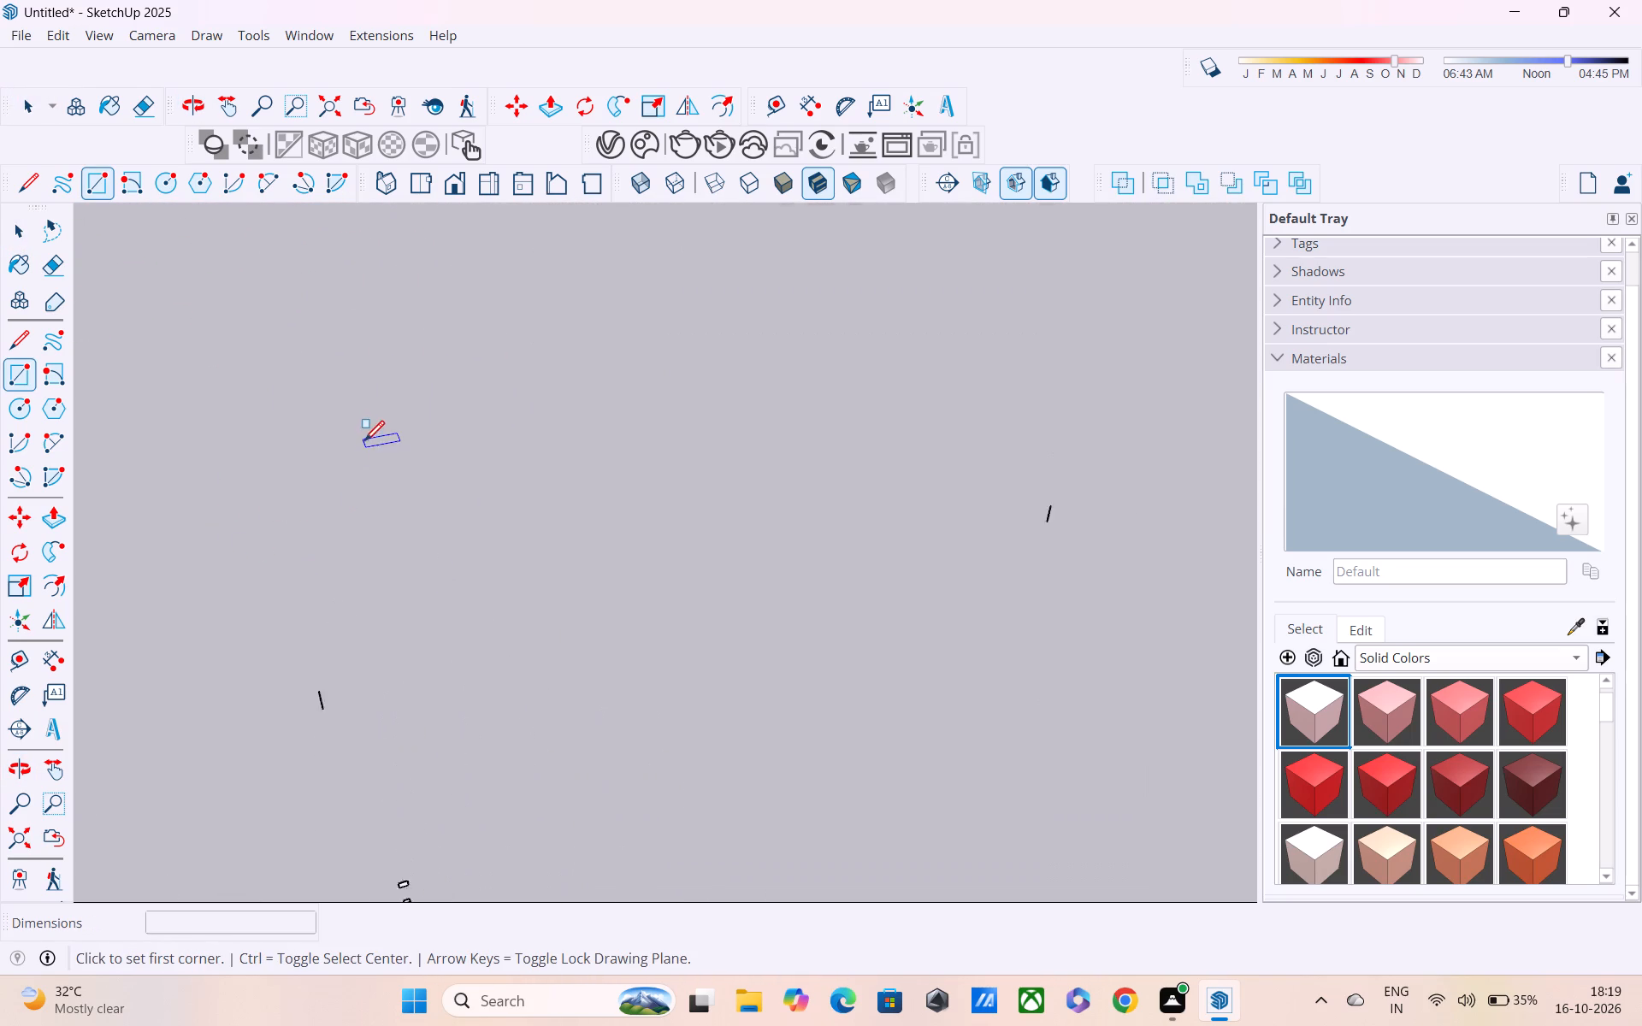
scroll(364, 443, "down", 6)
scroll(410, 407, "up", 9)
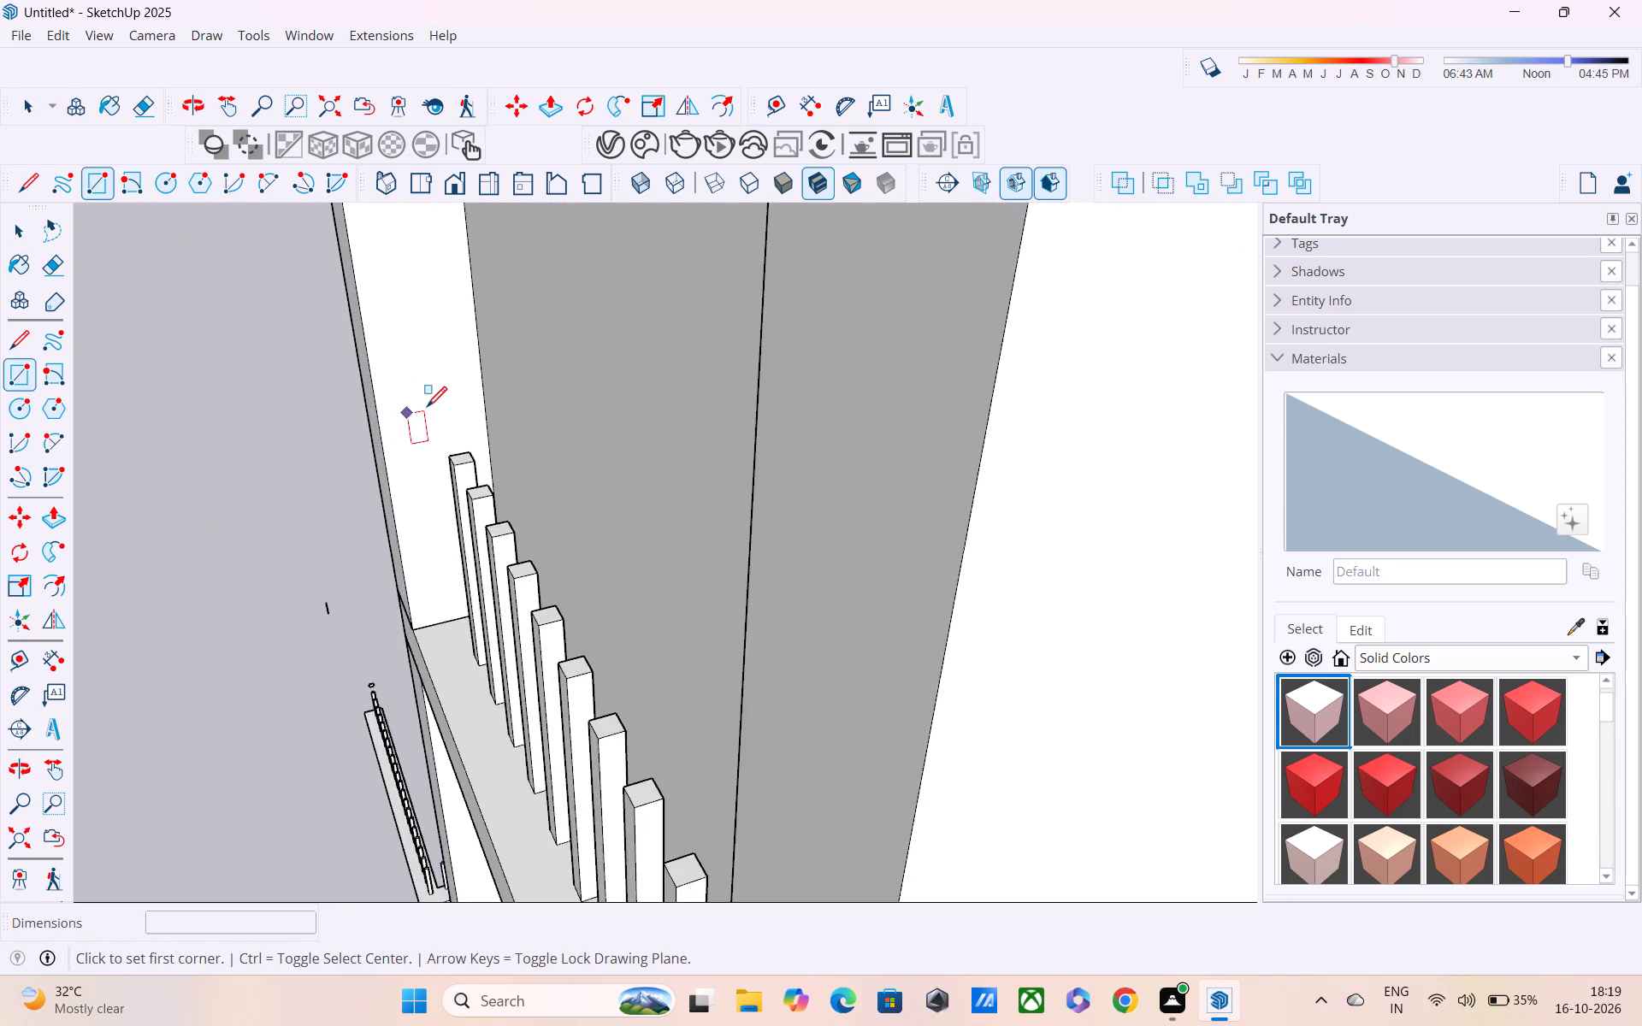
scroll(431, 406, "up", 10)
middle_click_drag(423, 398, 659, 362)
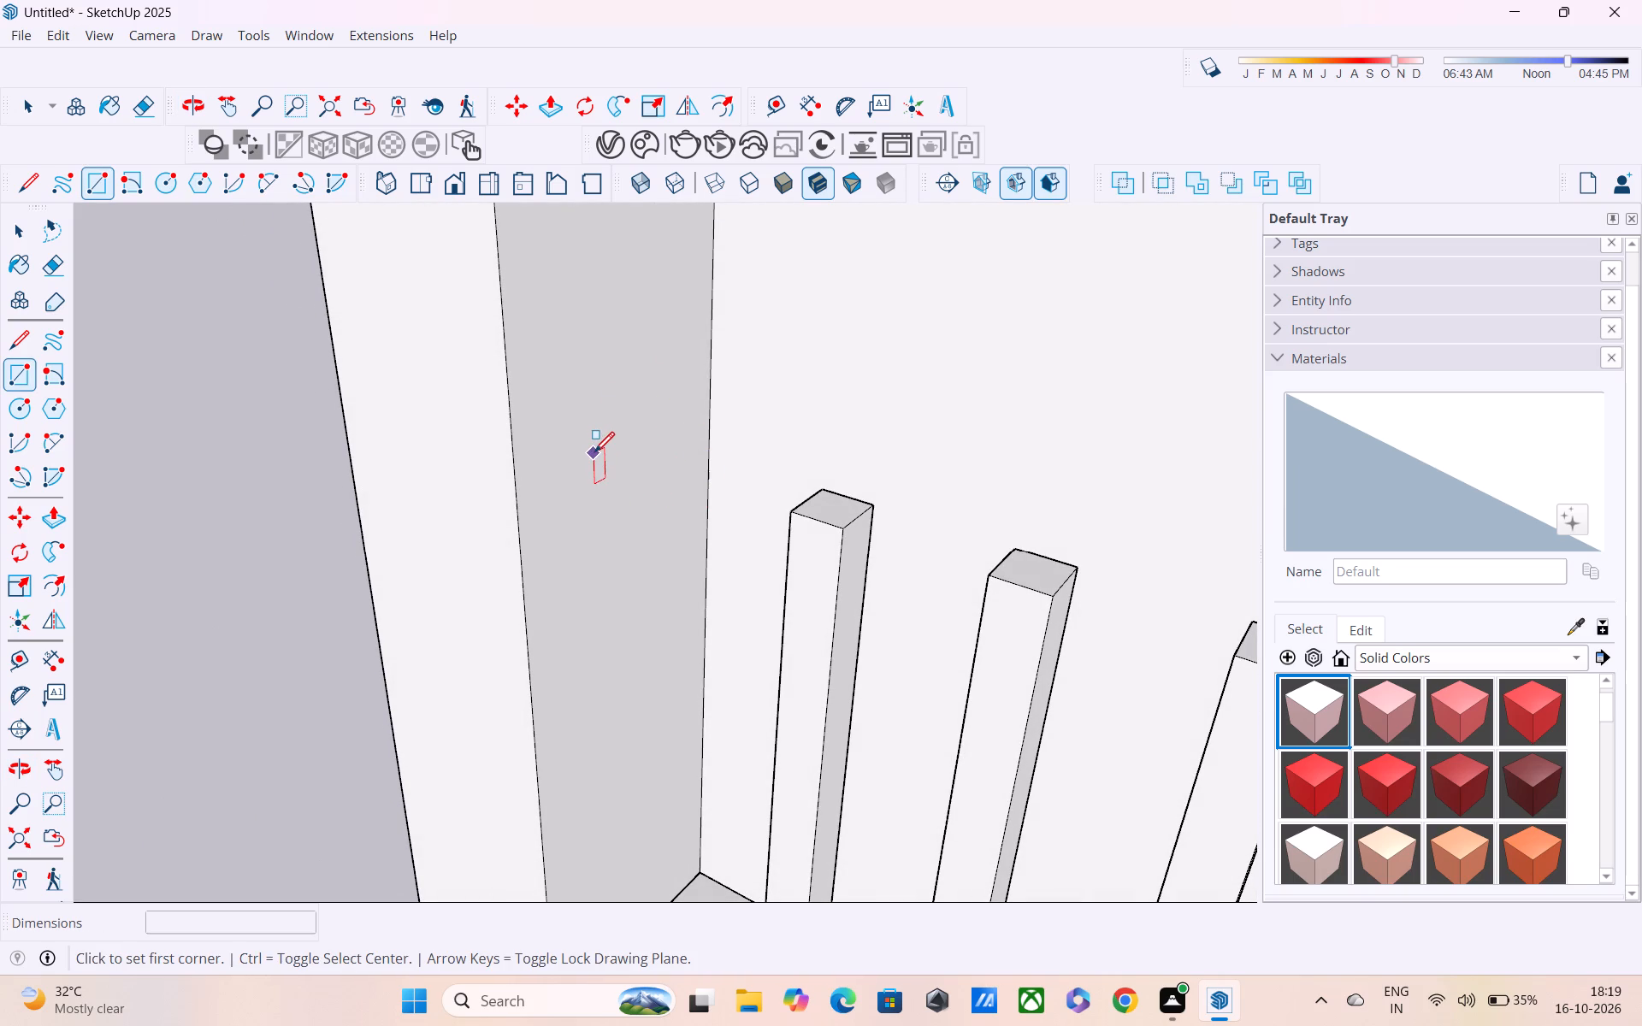
left_click(598, 445)
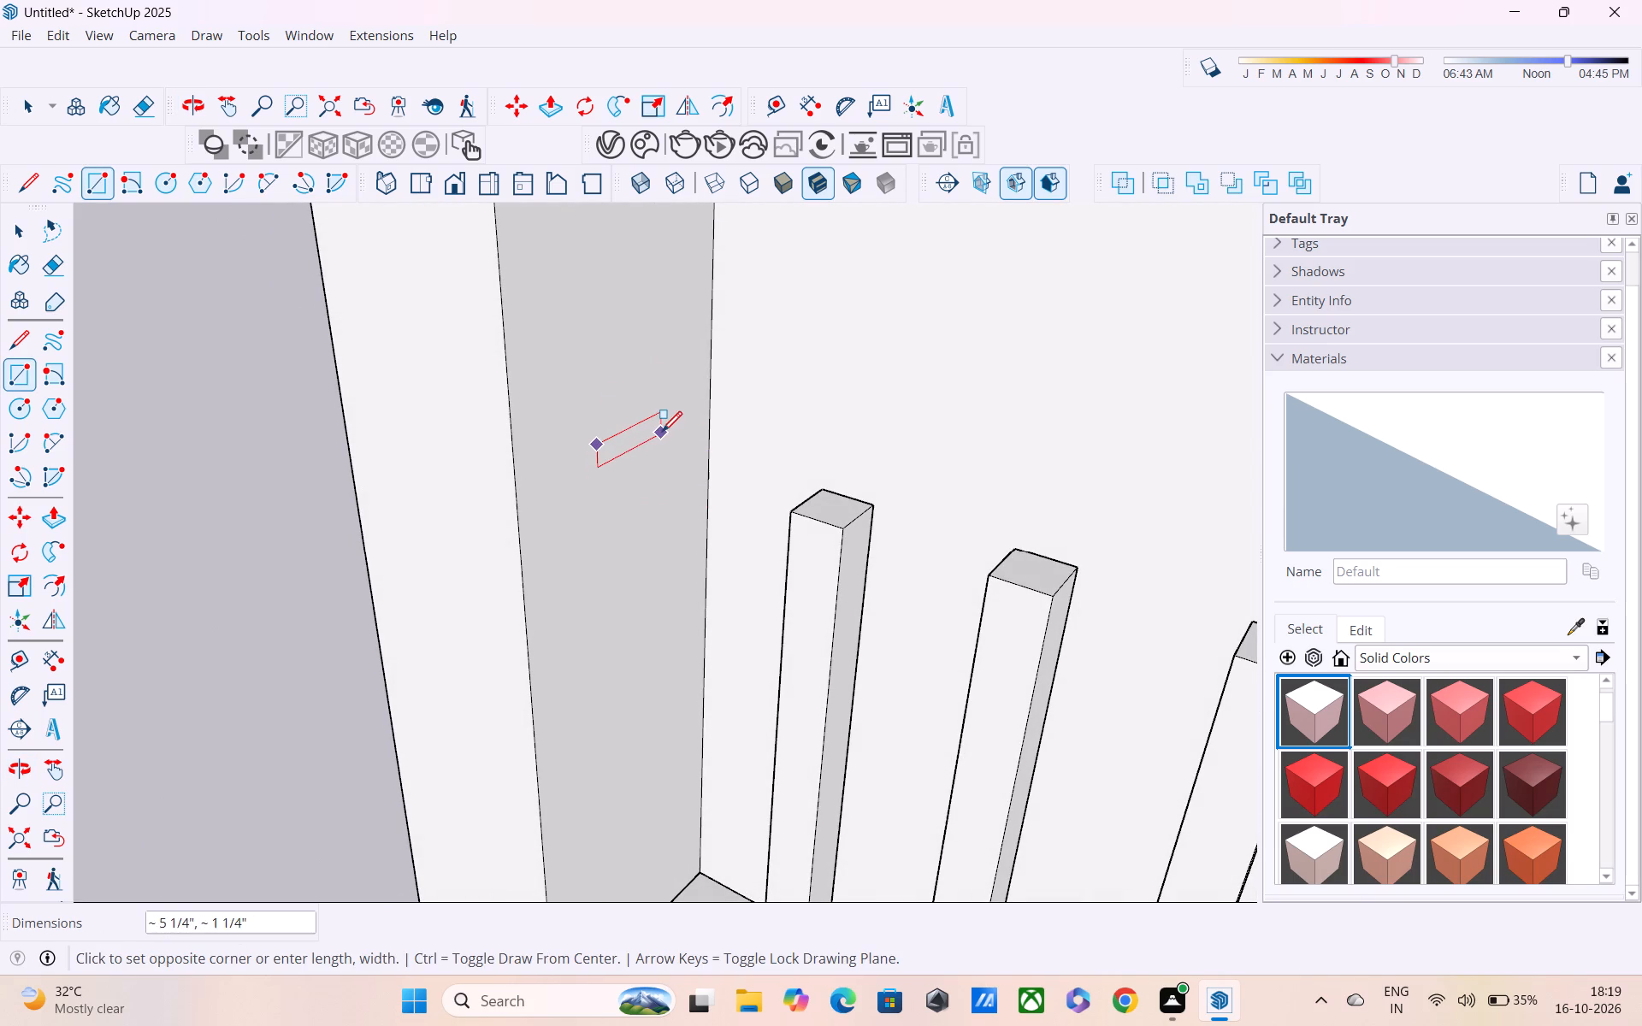
left_click(656, 379)
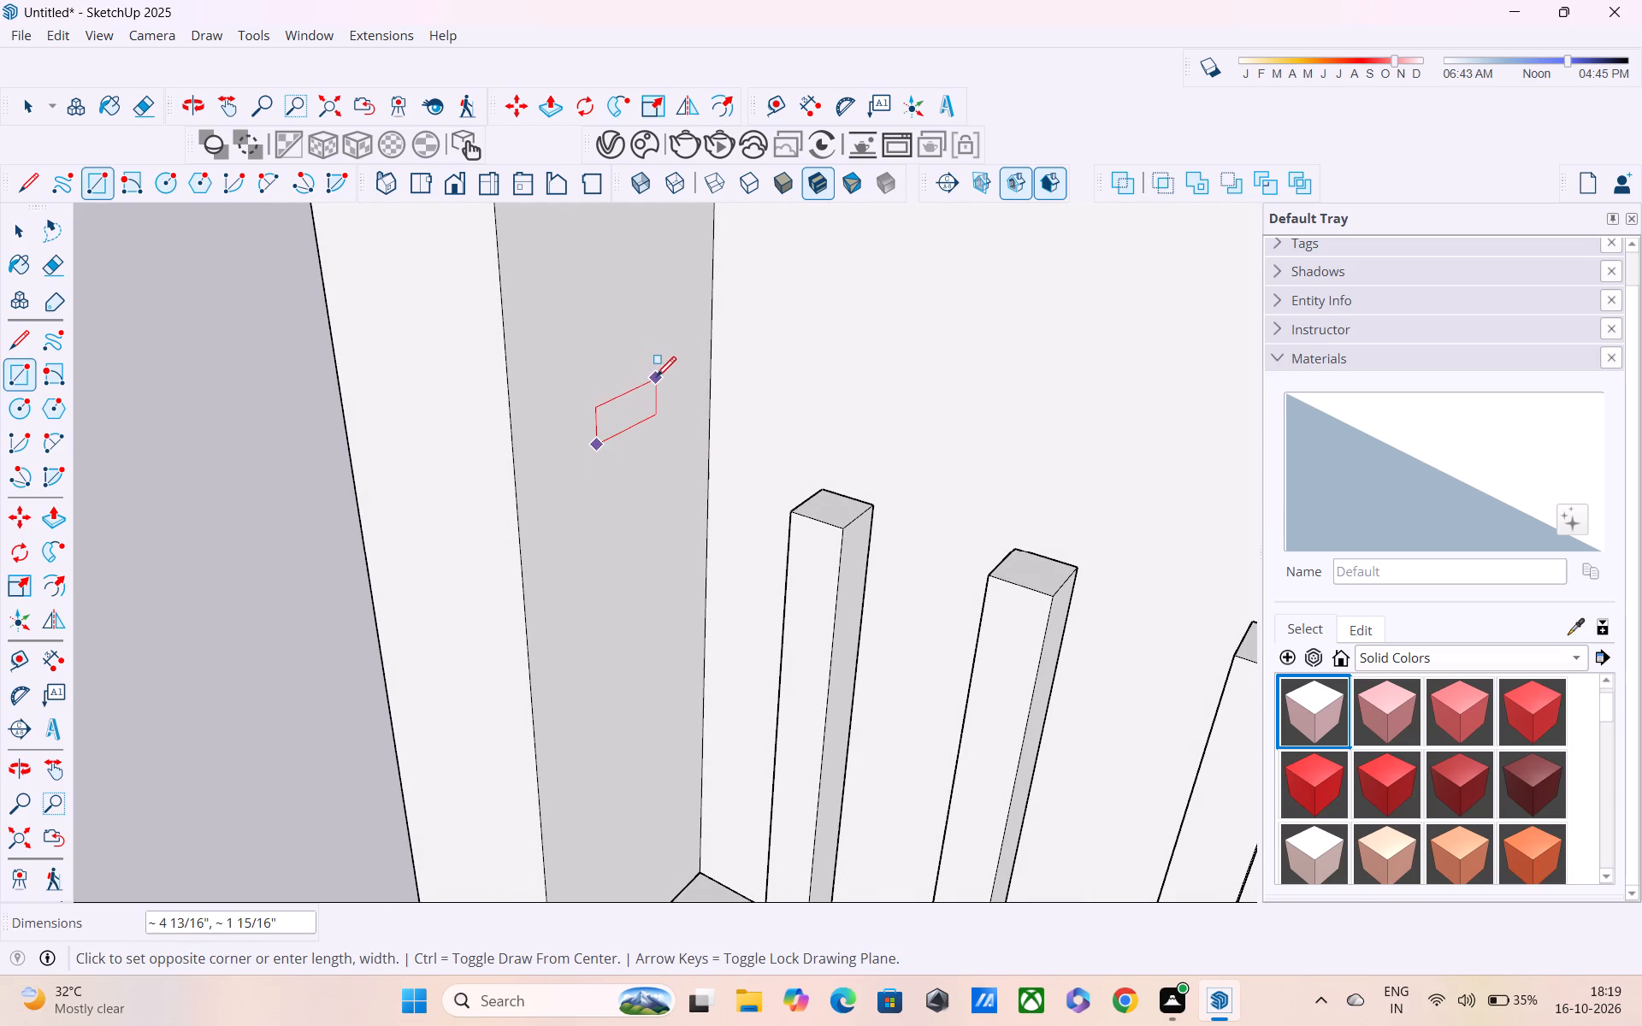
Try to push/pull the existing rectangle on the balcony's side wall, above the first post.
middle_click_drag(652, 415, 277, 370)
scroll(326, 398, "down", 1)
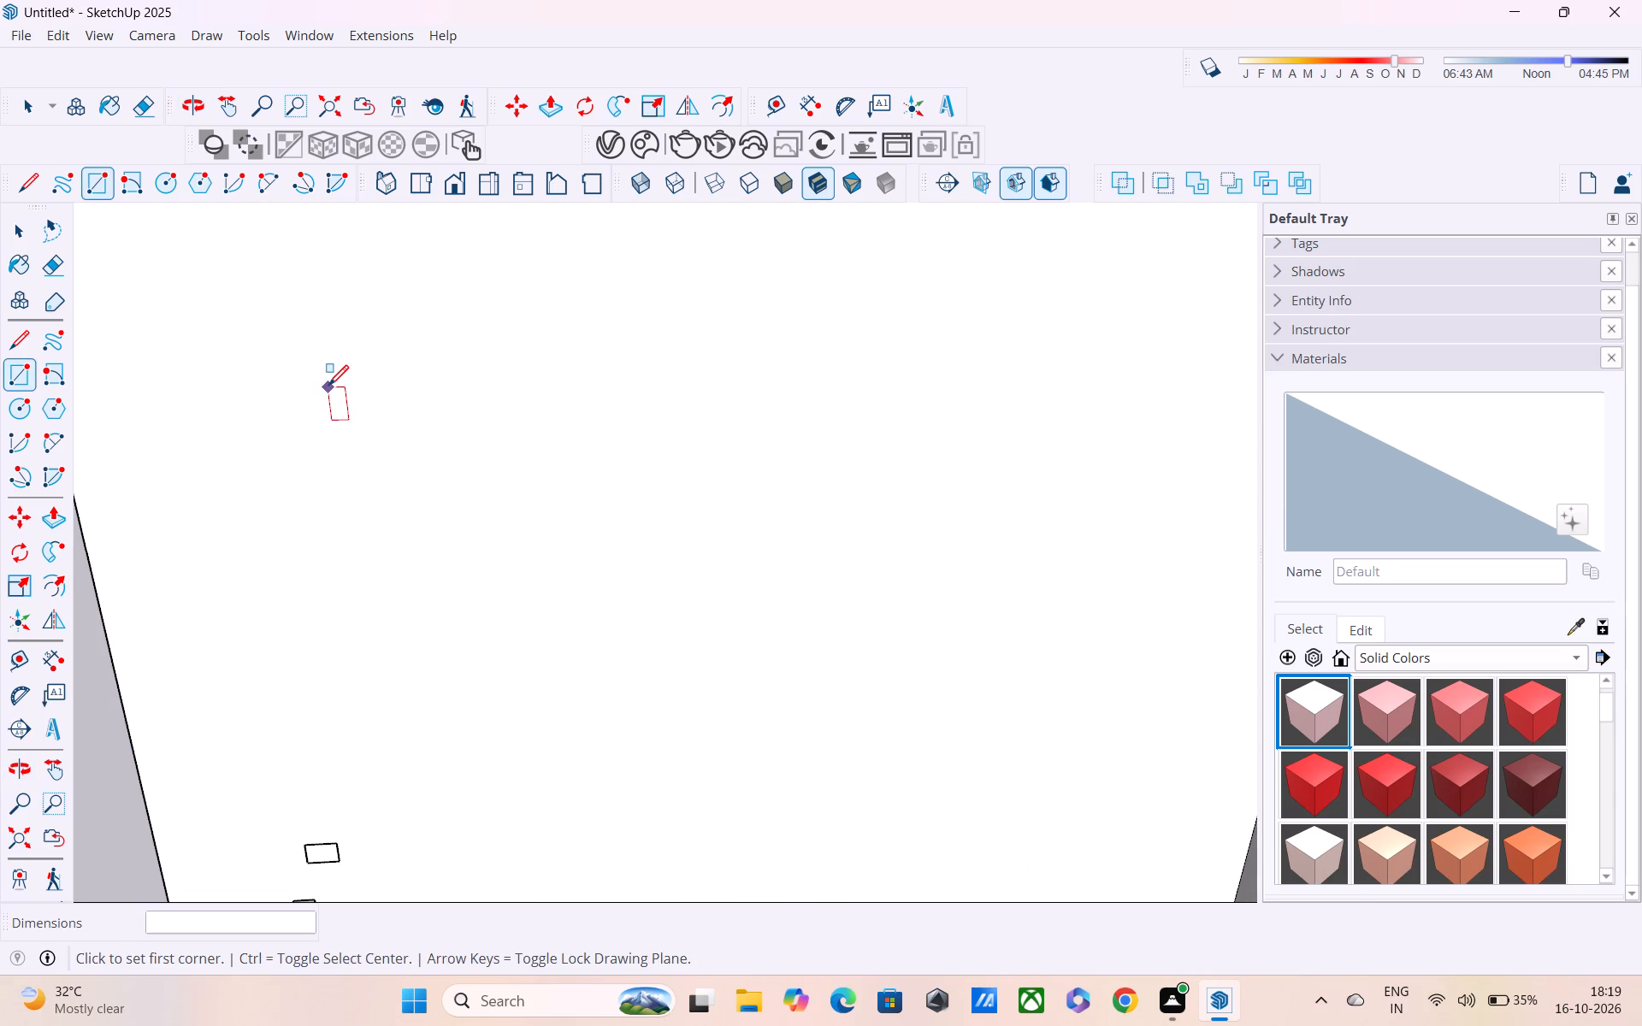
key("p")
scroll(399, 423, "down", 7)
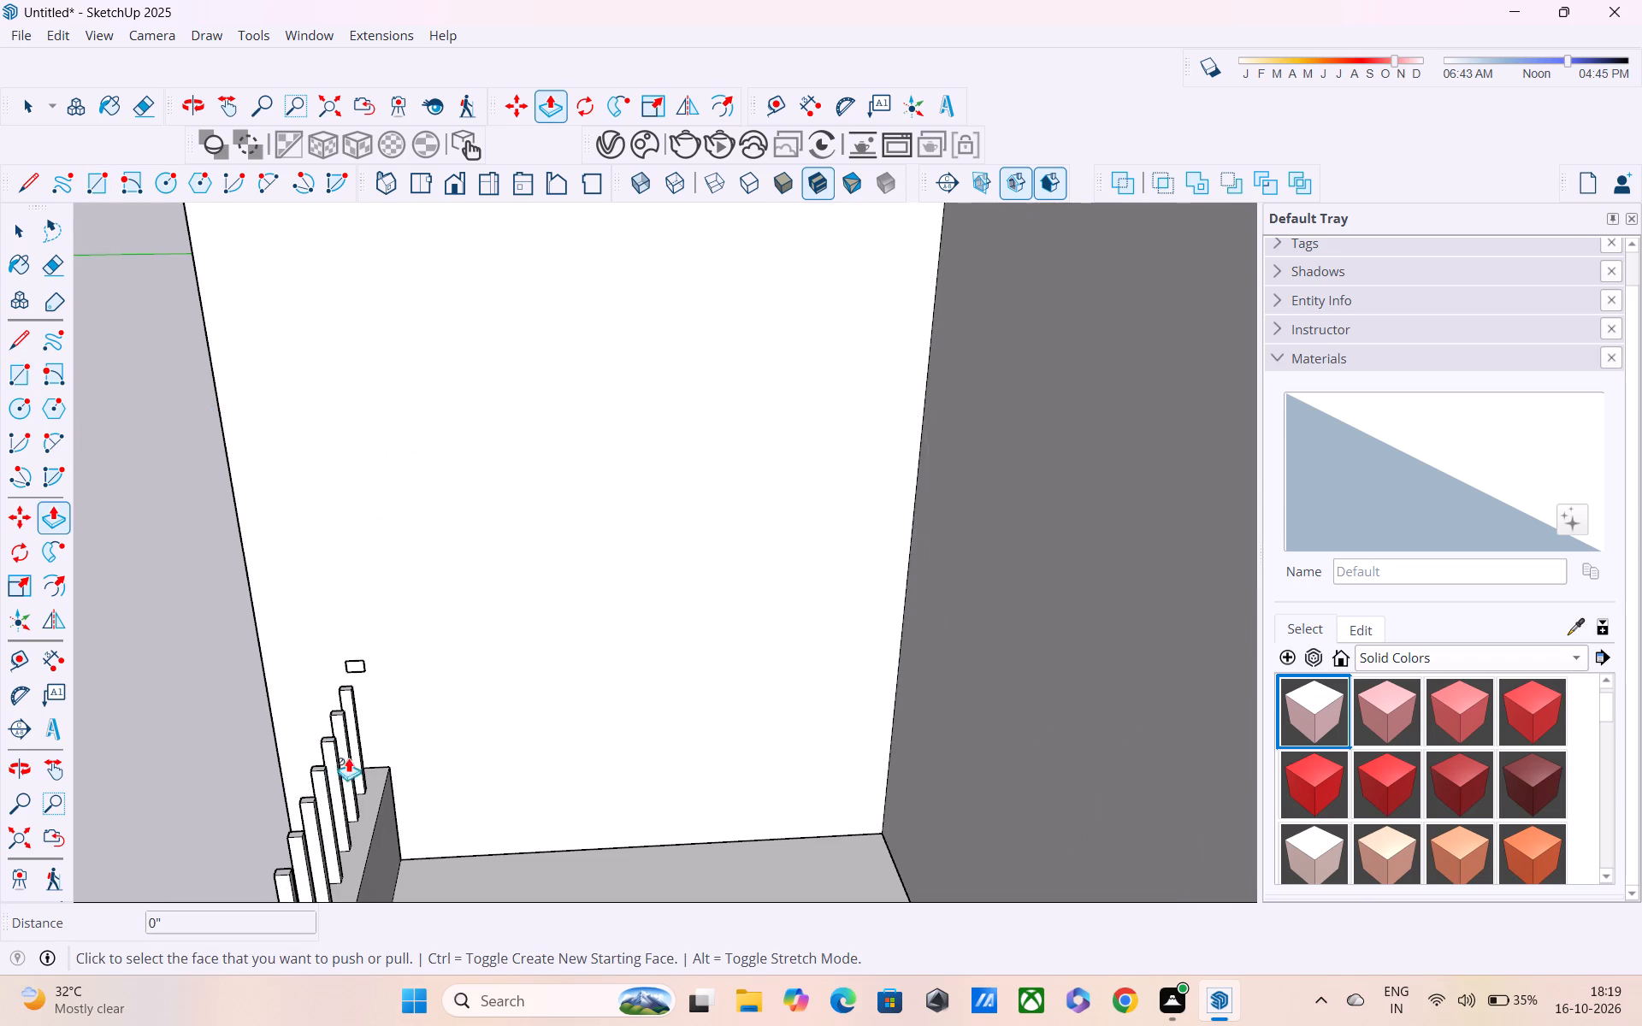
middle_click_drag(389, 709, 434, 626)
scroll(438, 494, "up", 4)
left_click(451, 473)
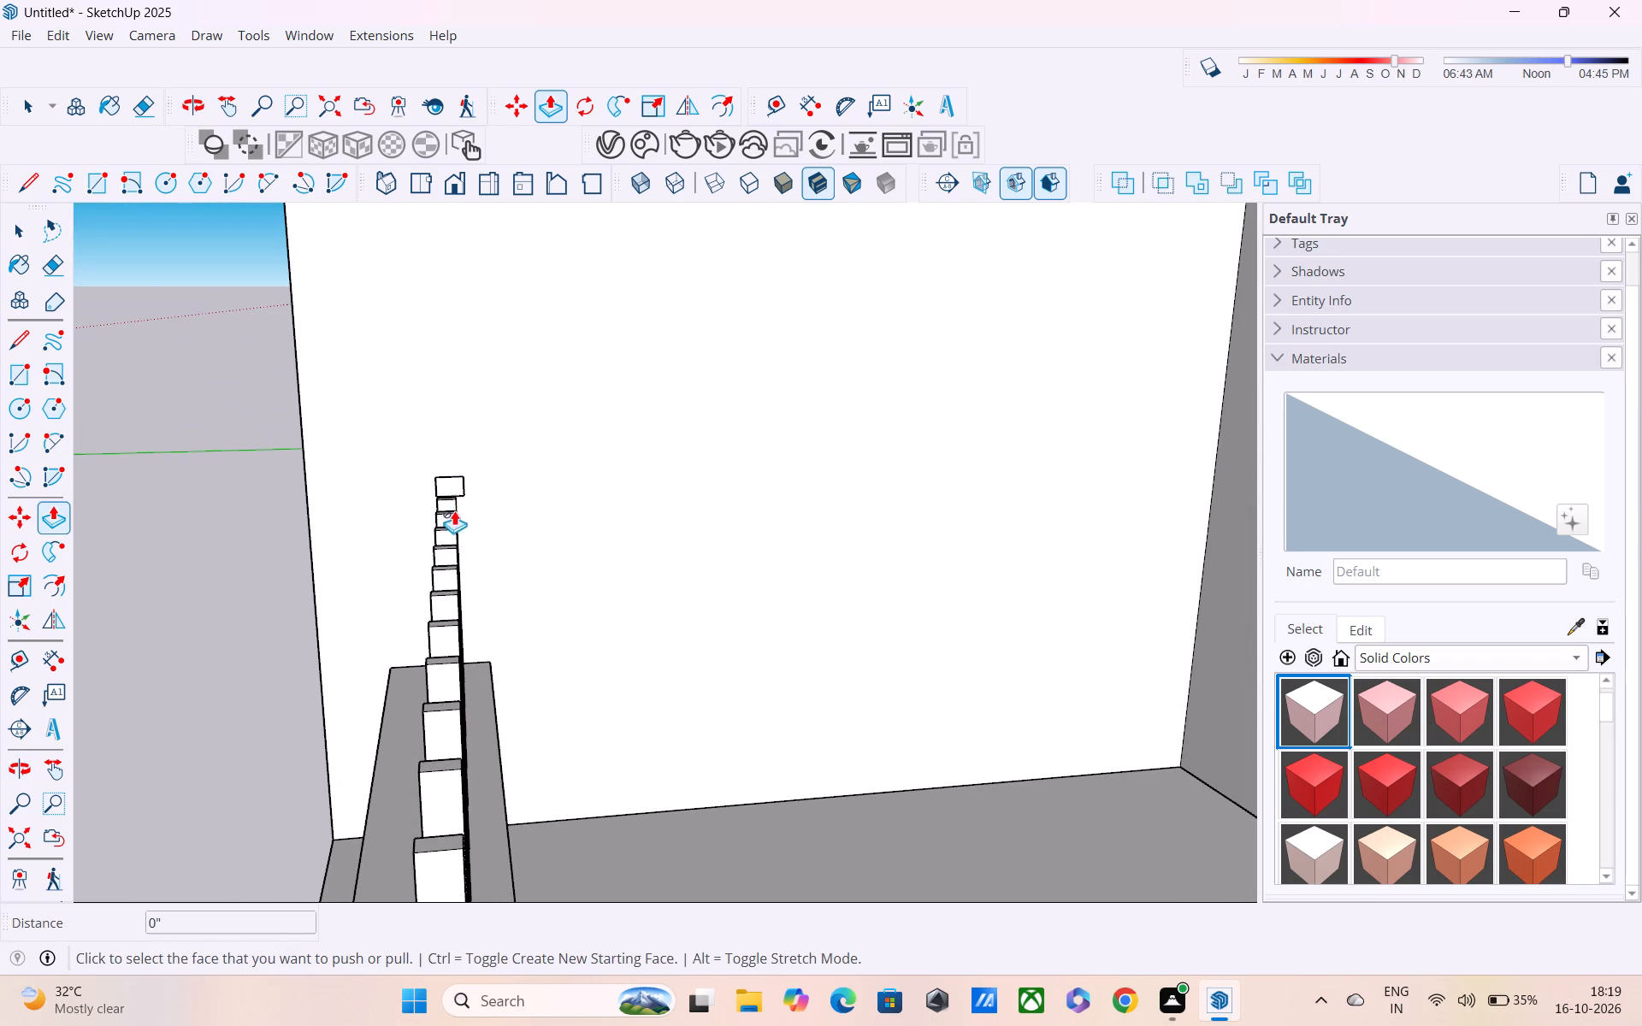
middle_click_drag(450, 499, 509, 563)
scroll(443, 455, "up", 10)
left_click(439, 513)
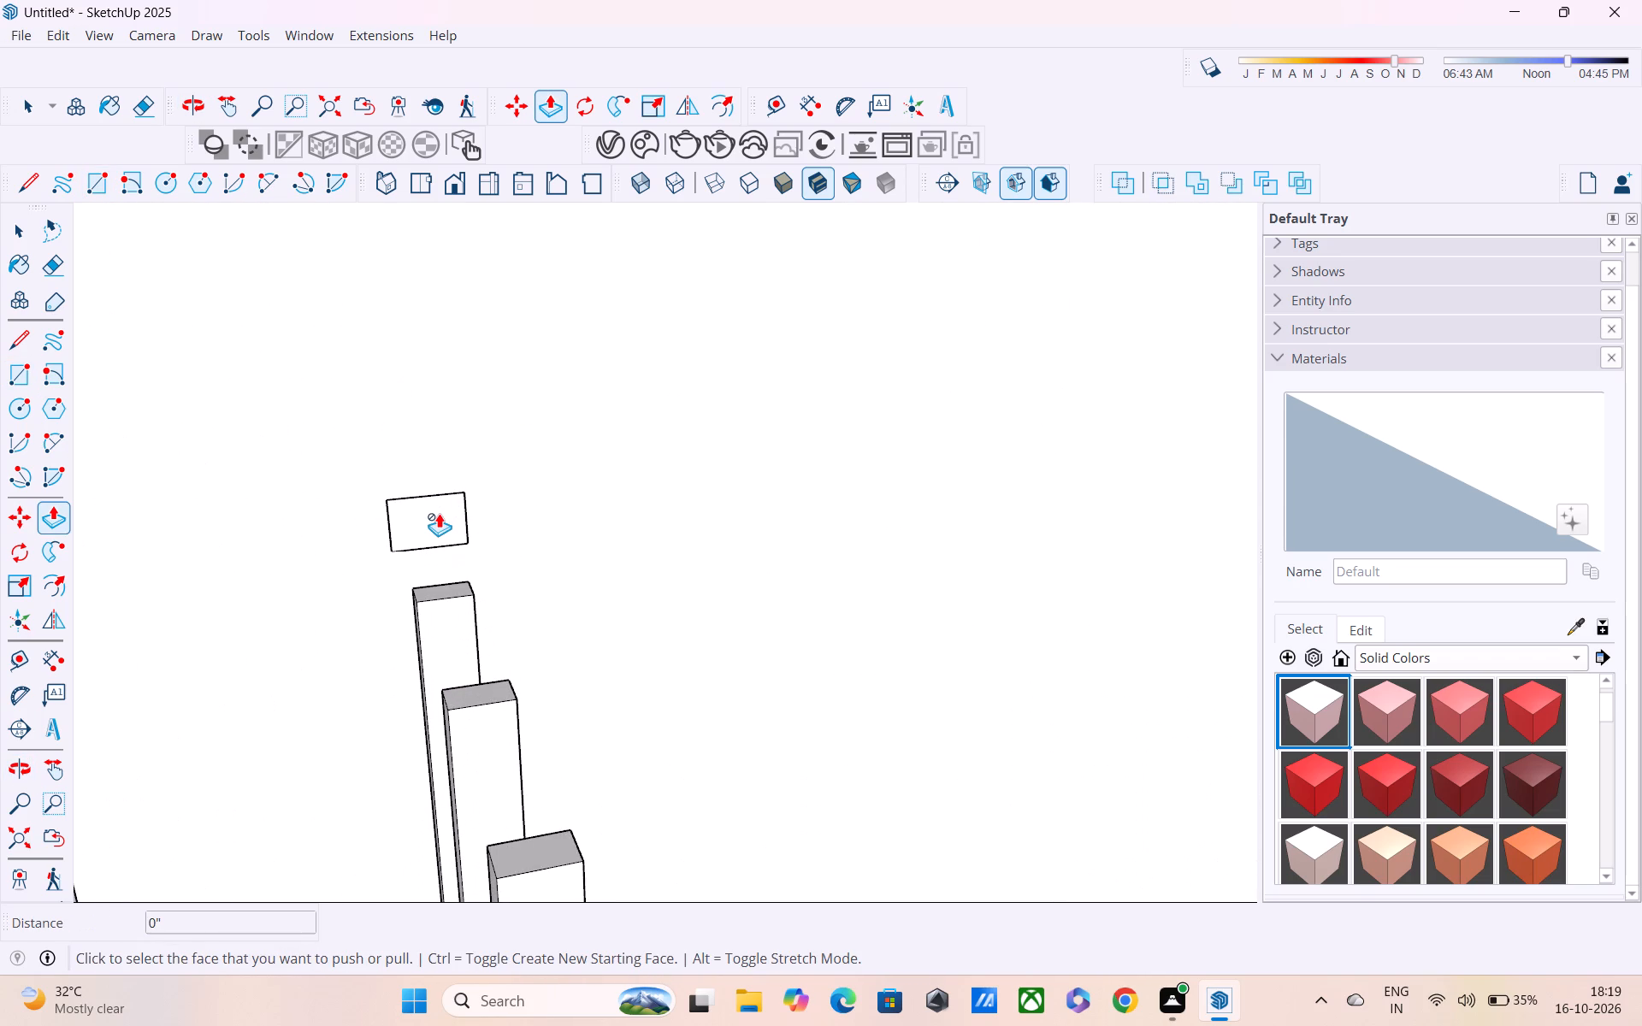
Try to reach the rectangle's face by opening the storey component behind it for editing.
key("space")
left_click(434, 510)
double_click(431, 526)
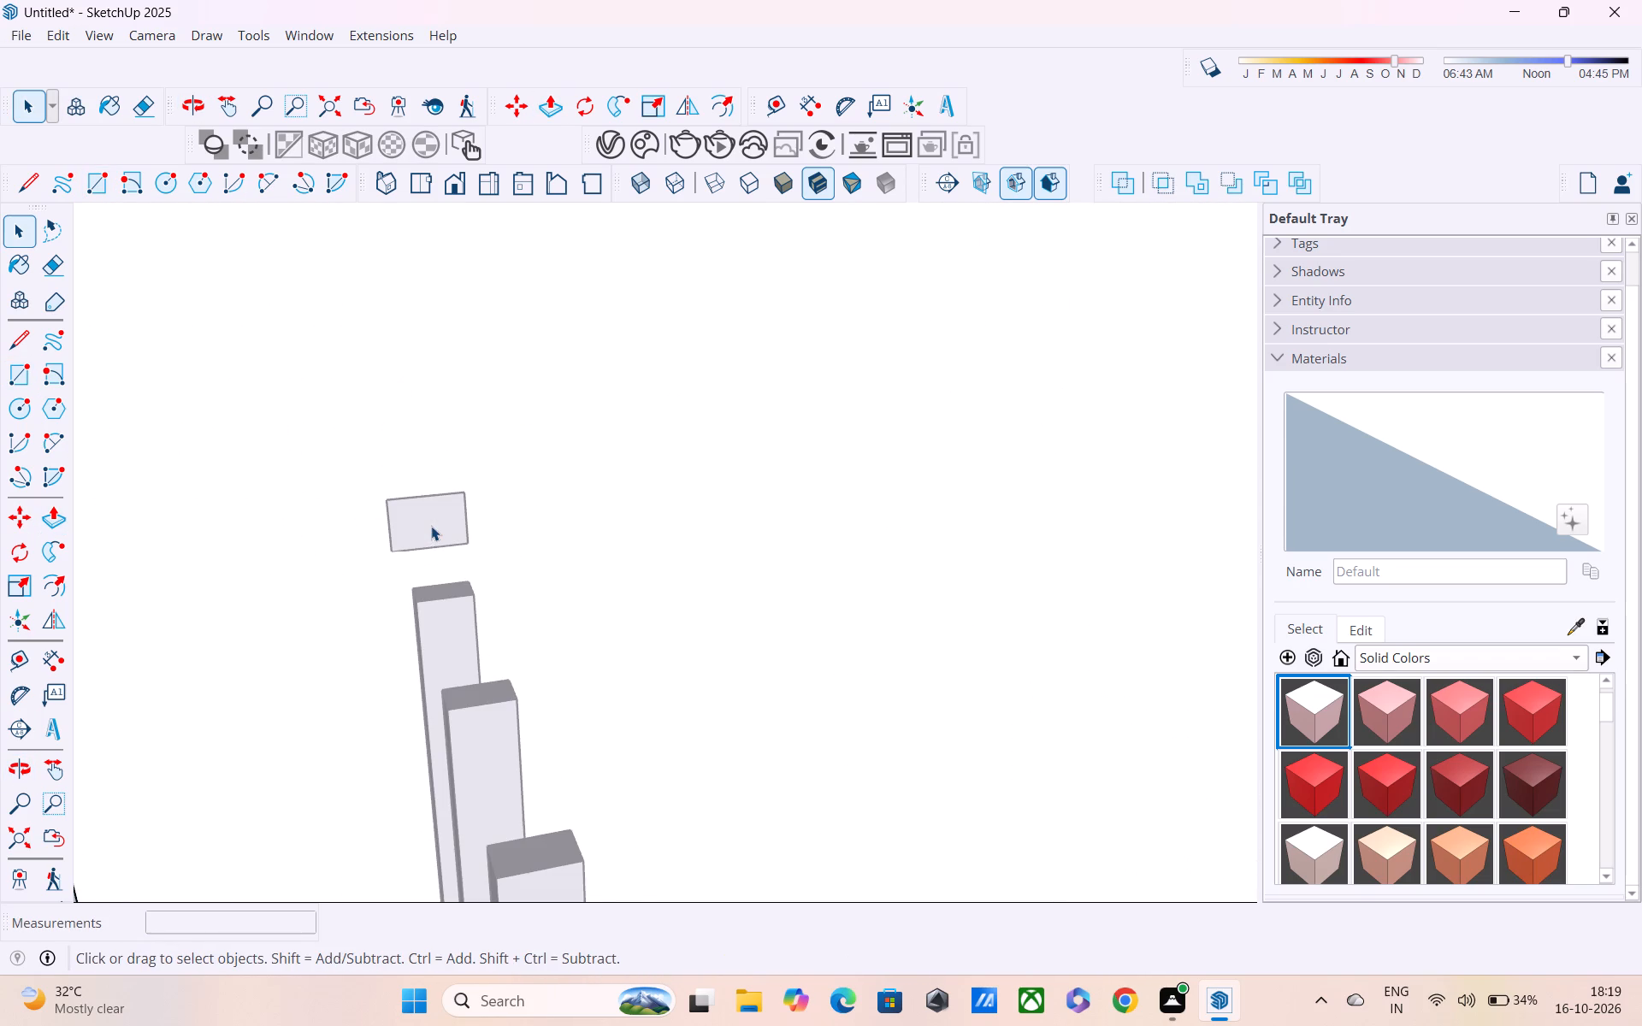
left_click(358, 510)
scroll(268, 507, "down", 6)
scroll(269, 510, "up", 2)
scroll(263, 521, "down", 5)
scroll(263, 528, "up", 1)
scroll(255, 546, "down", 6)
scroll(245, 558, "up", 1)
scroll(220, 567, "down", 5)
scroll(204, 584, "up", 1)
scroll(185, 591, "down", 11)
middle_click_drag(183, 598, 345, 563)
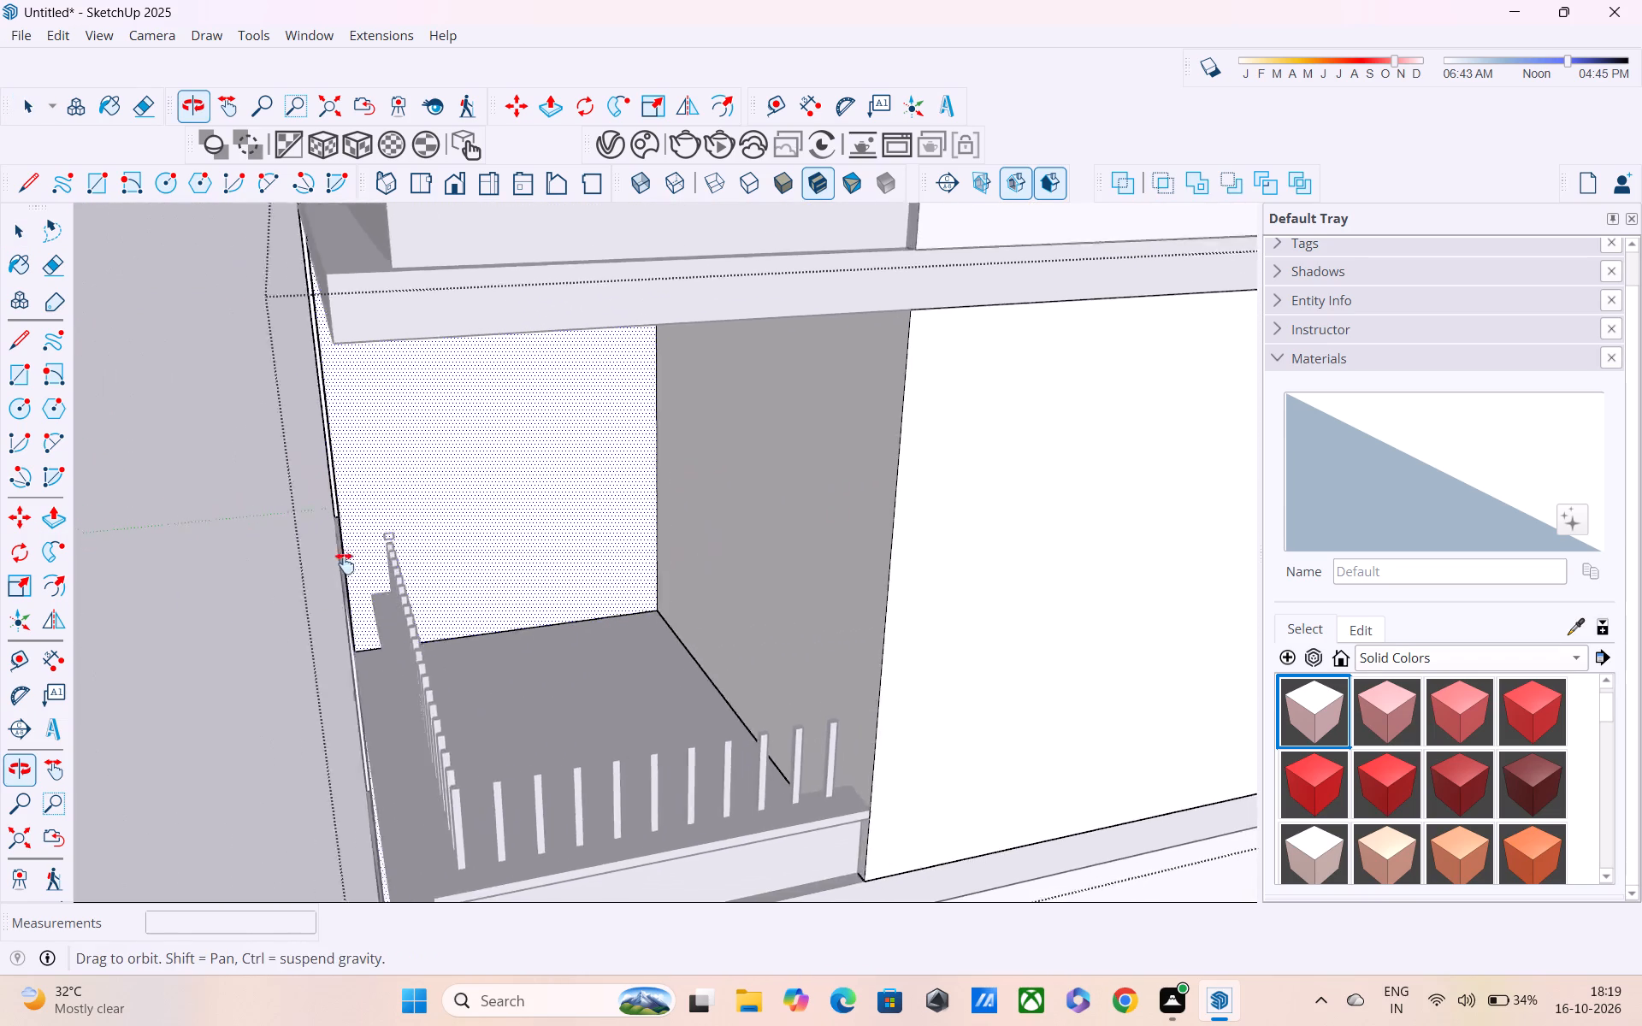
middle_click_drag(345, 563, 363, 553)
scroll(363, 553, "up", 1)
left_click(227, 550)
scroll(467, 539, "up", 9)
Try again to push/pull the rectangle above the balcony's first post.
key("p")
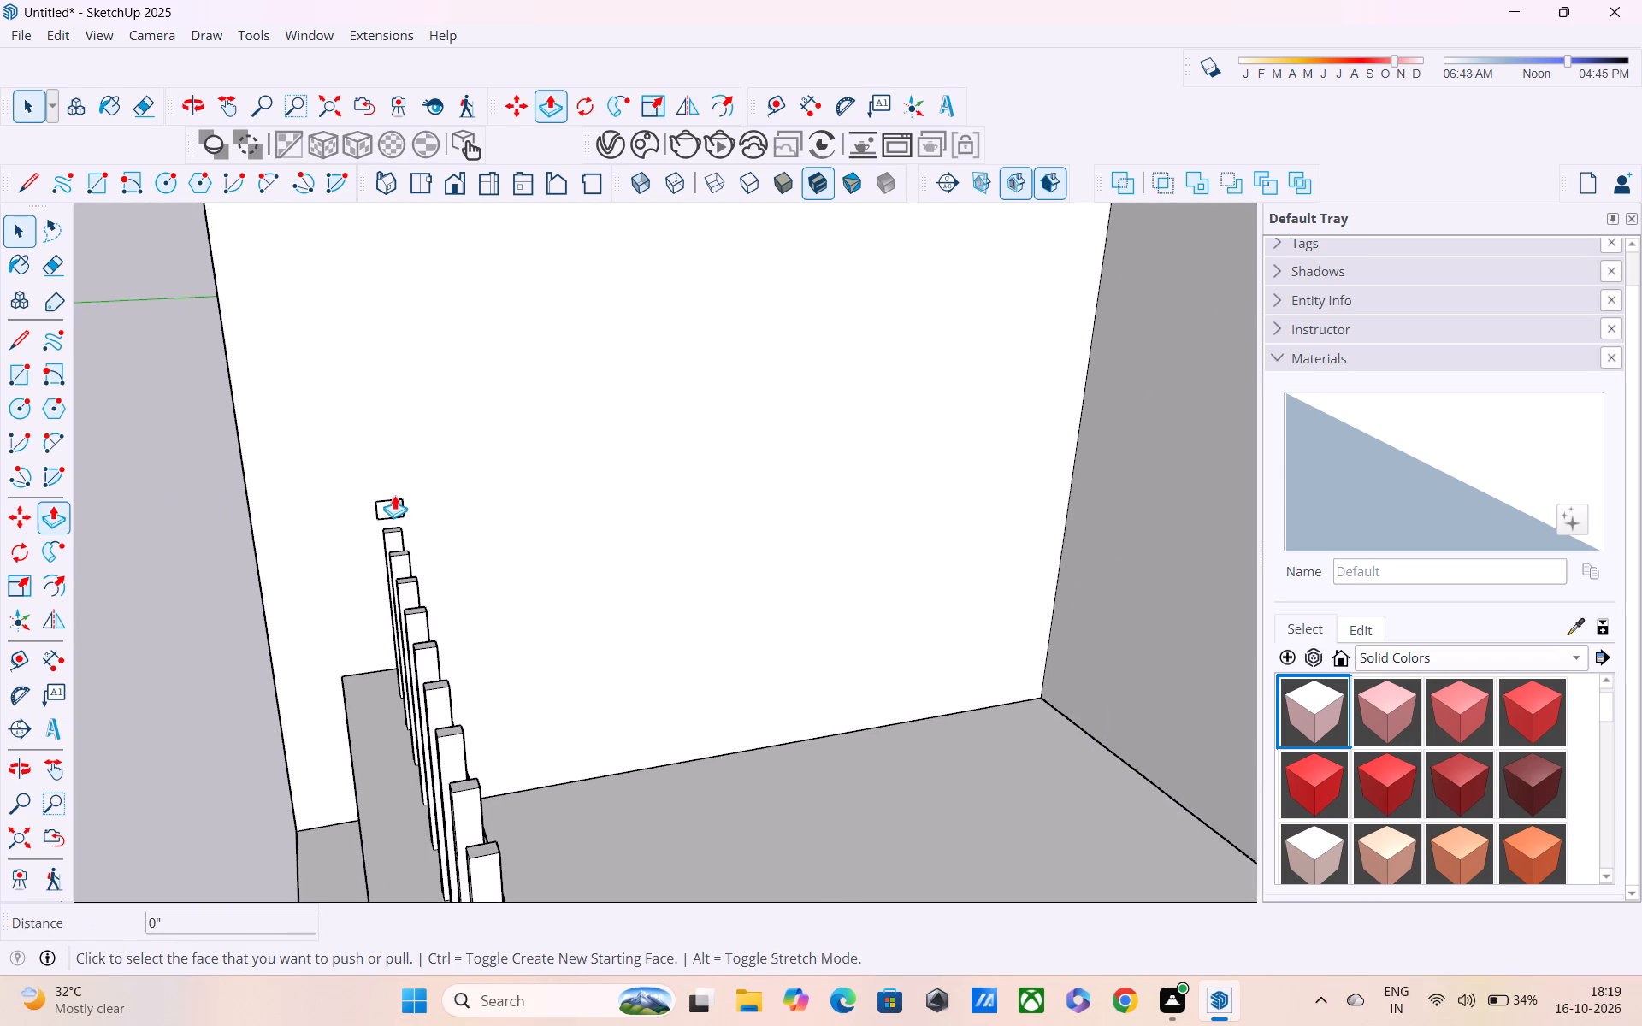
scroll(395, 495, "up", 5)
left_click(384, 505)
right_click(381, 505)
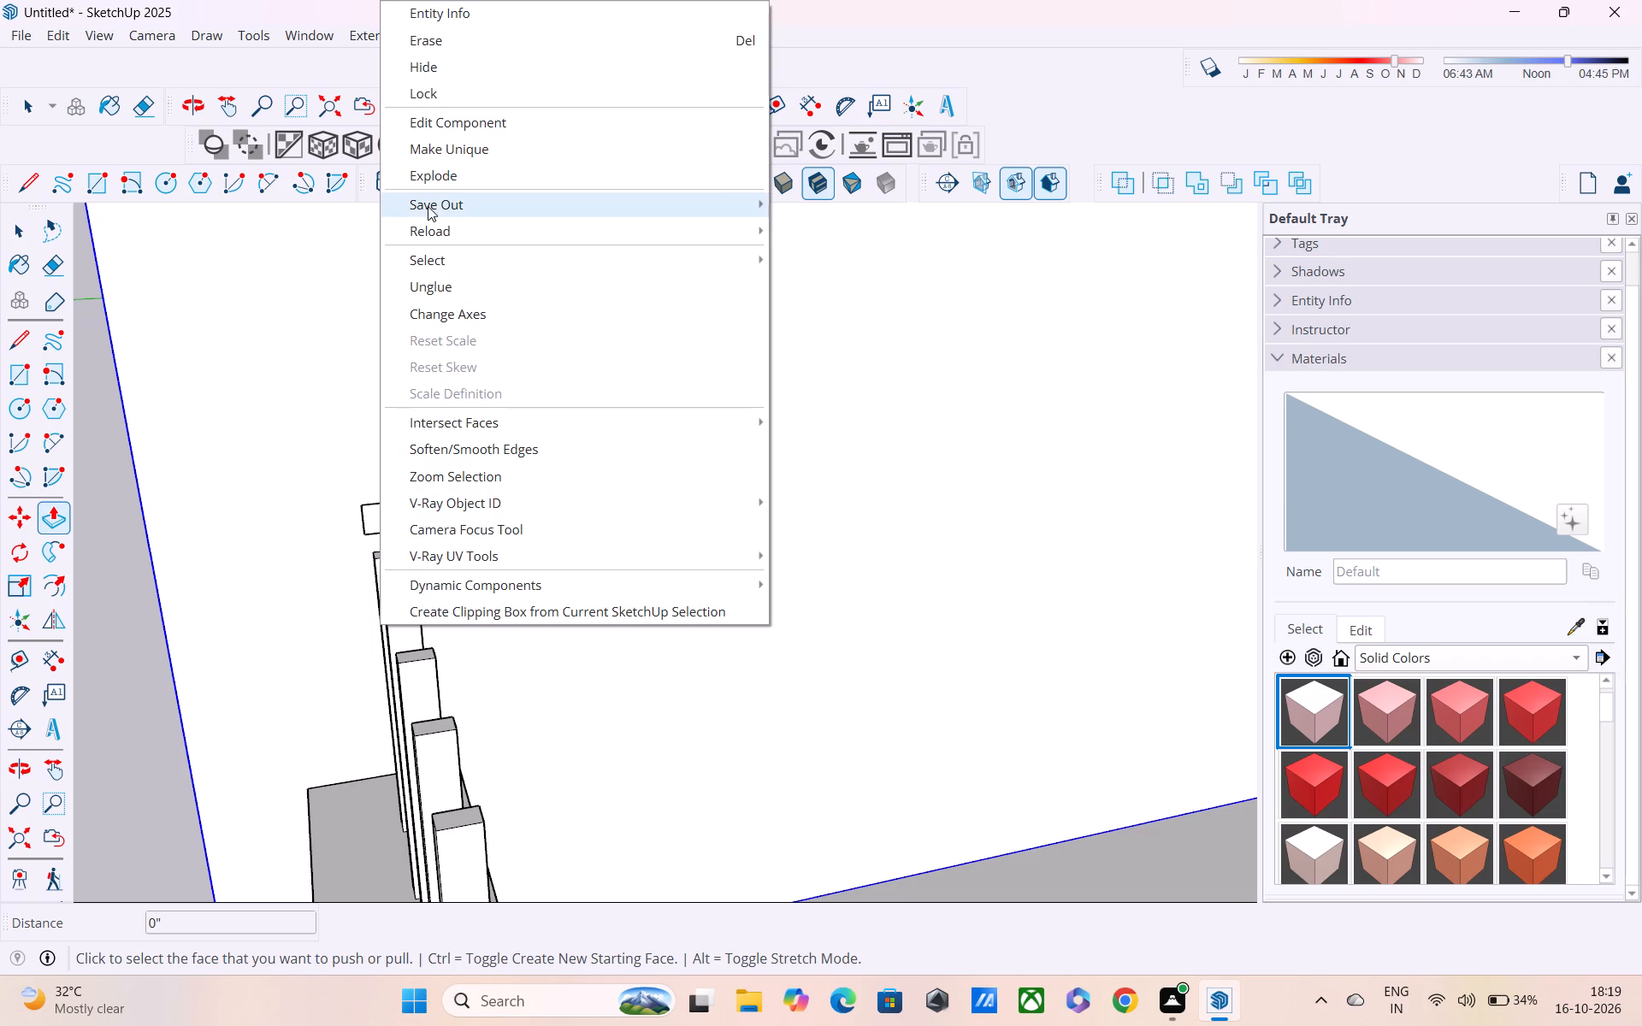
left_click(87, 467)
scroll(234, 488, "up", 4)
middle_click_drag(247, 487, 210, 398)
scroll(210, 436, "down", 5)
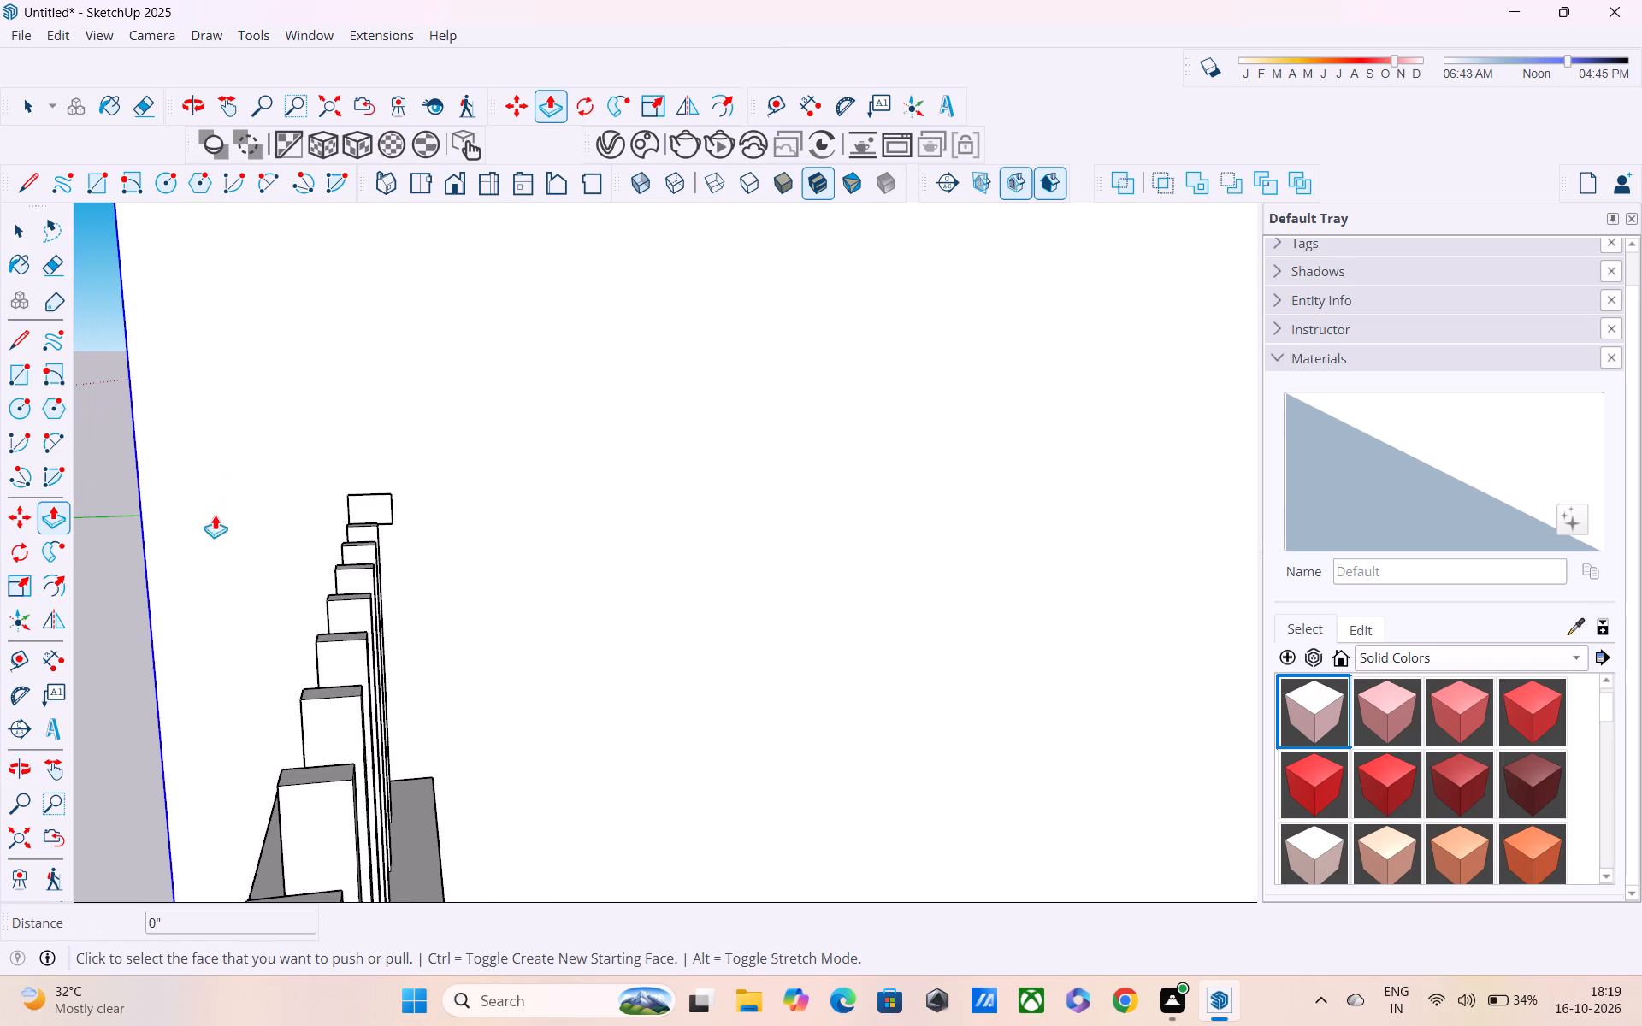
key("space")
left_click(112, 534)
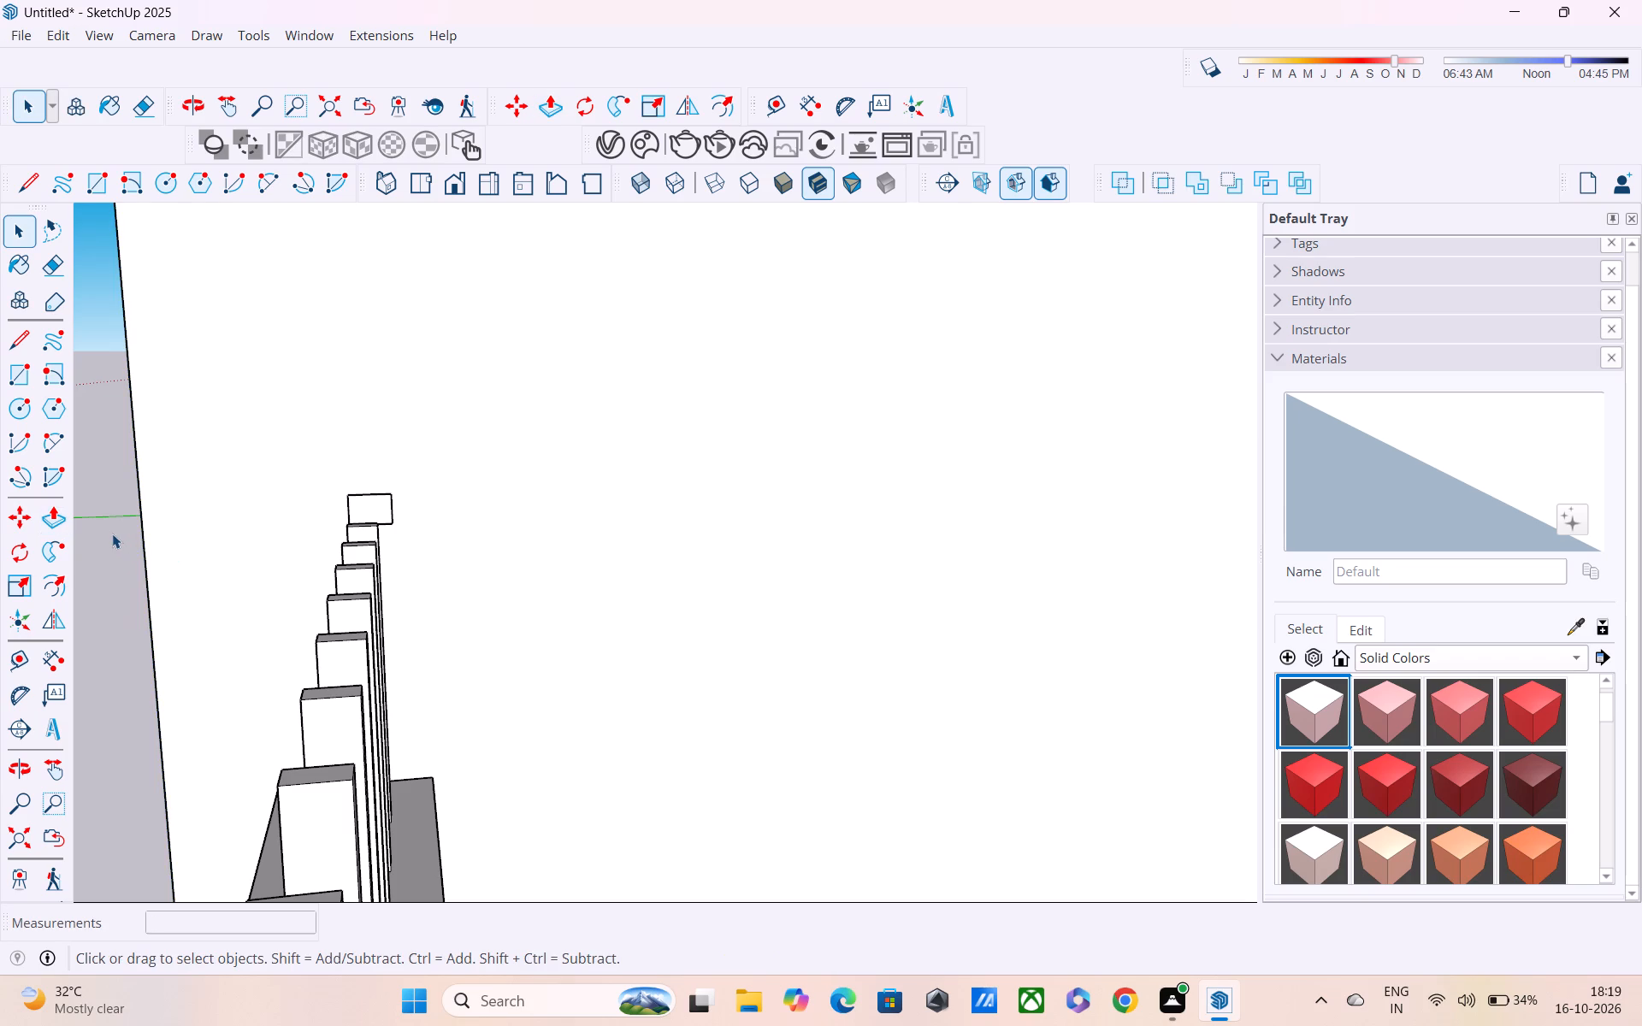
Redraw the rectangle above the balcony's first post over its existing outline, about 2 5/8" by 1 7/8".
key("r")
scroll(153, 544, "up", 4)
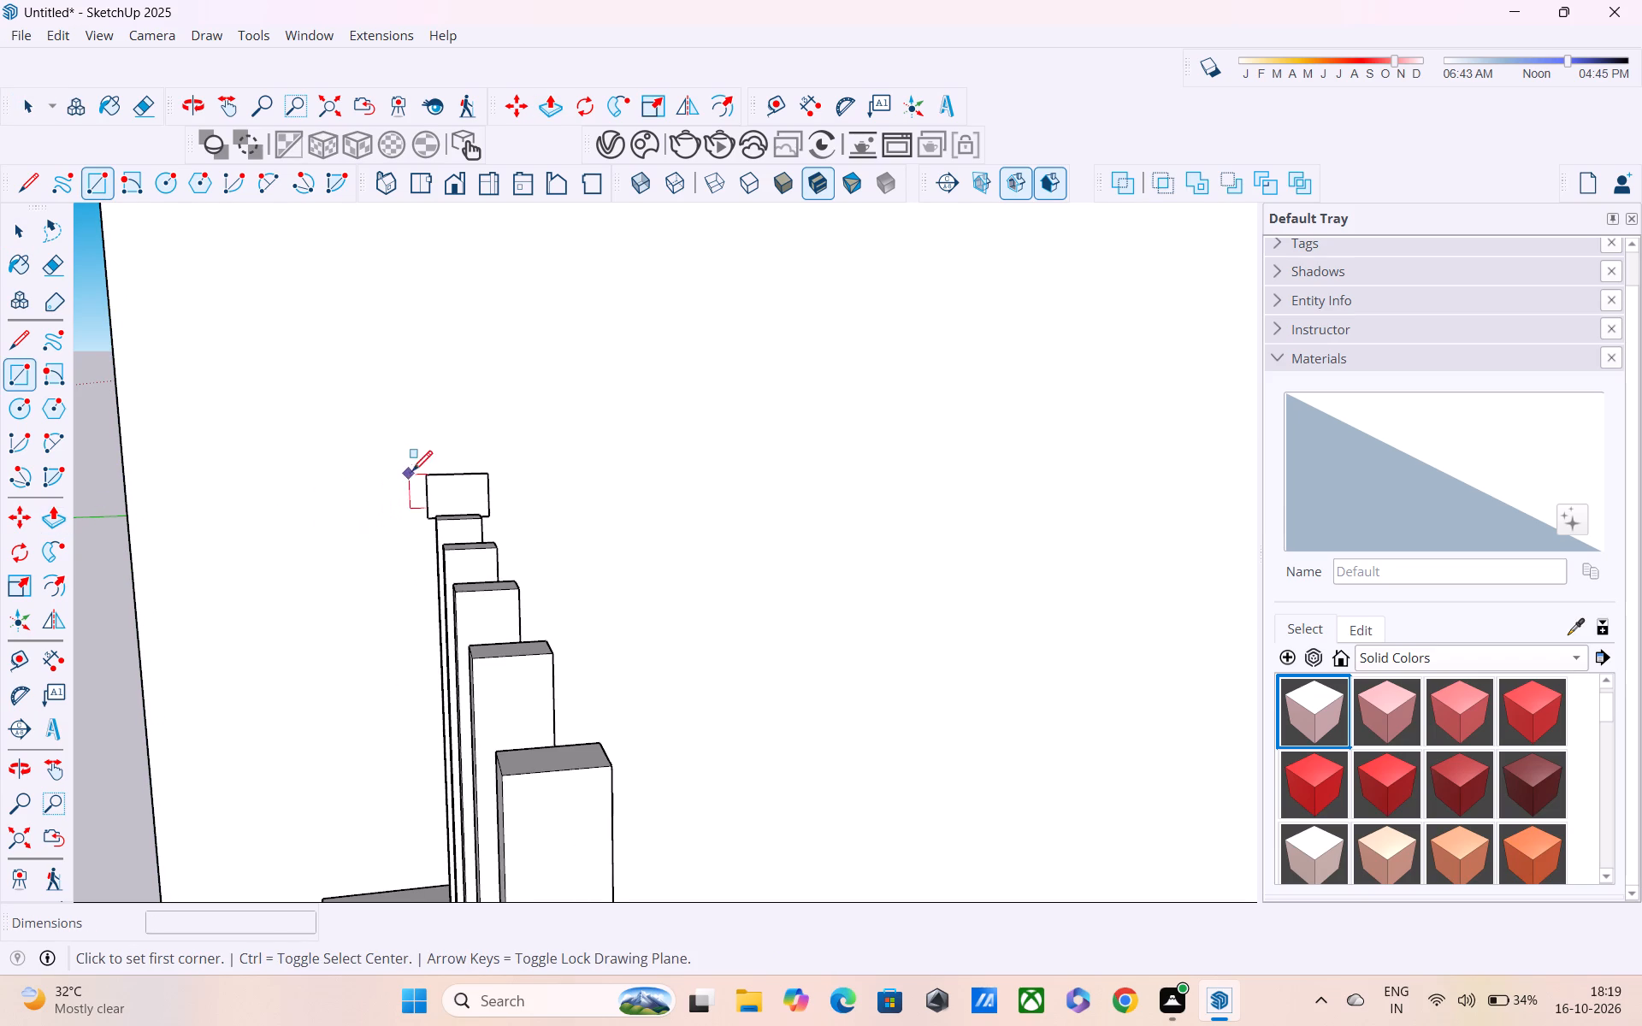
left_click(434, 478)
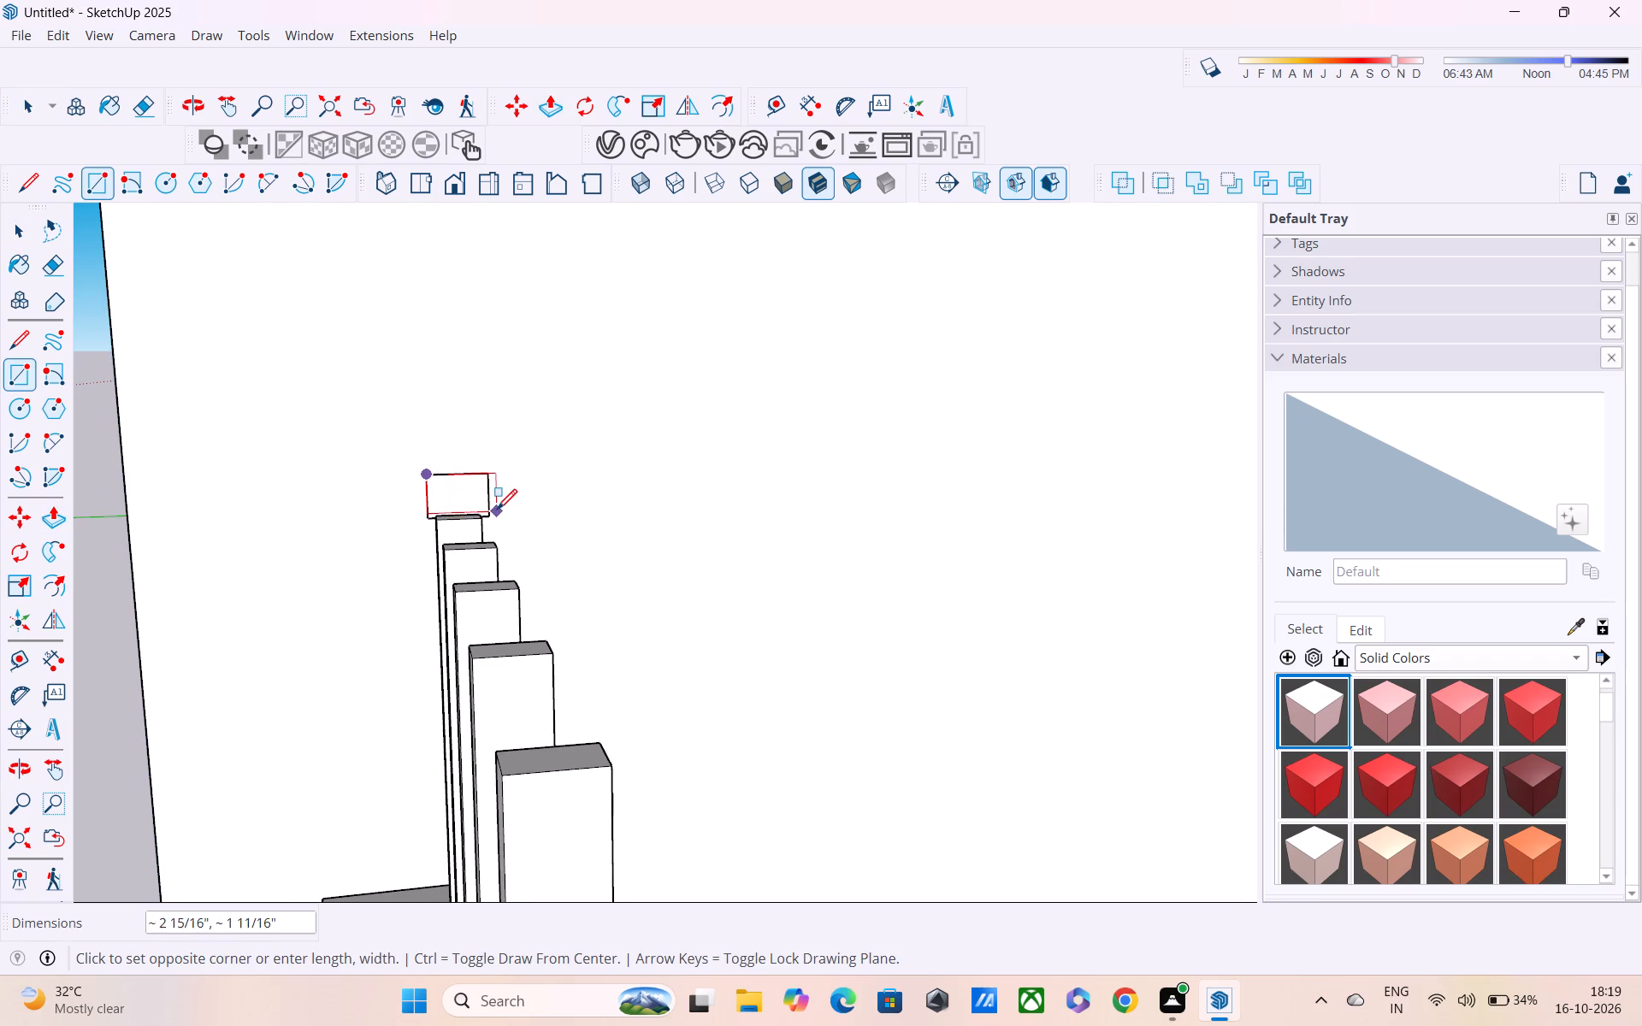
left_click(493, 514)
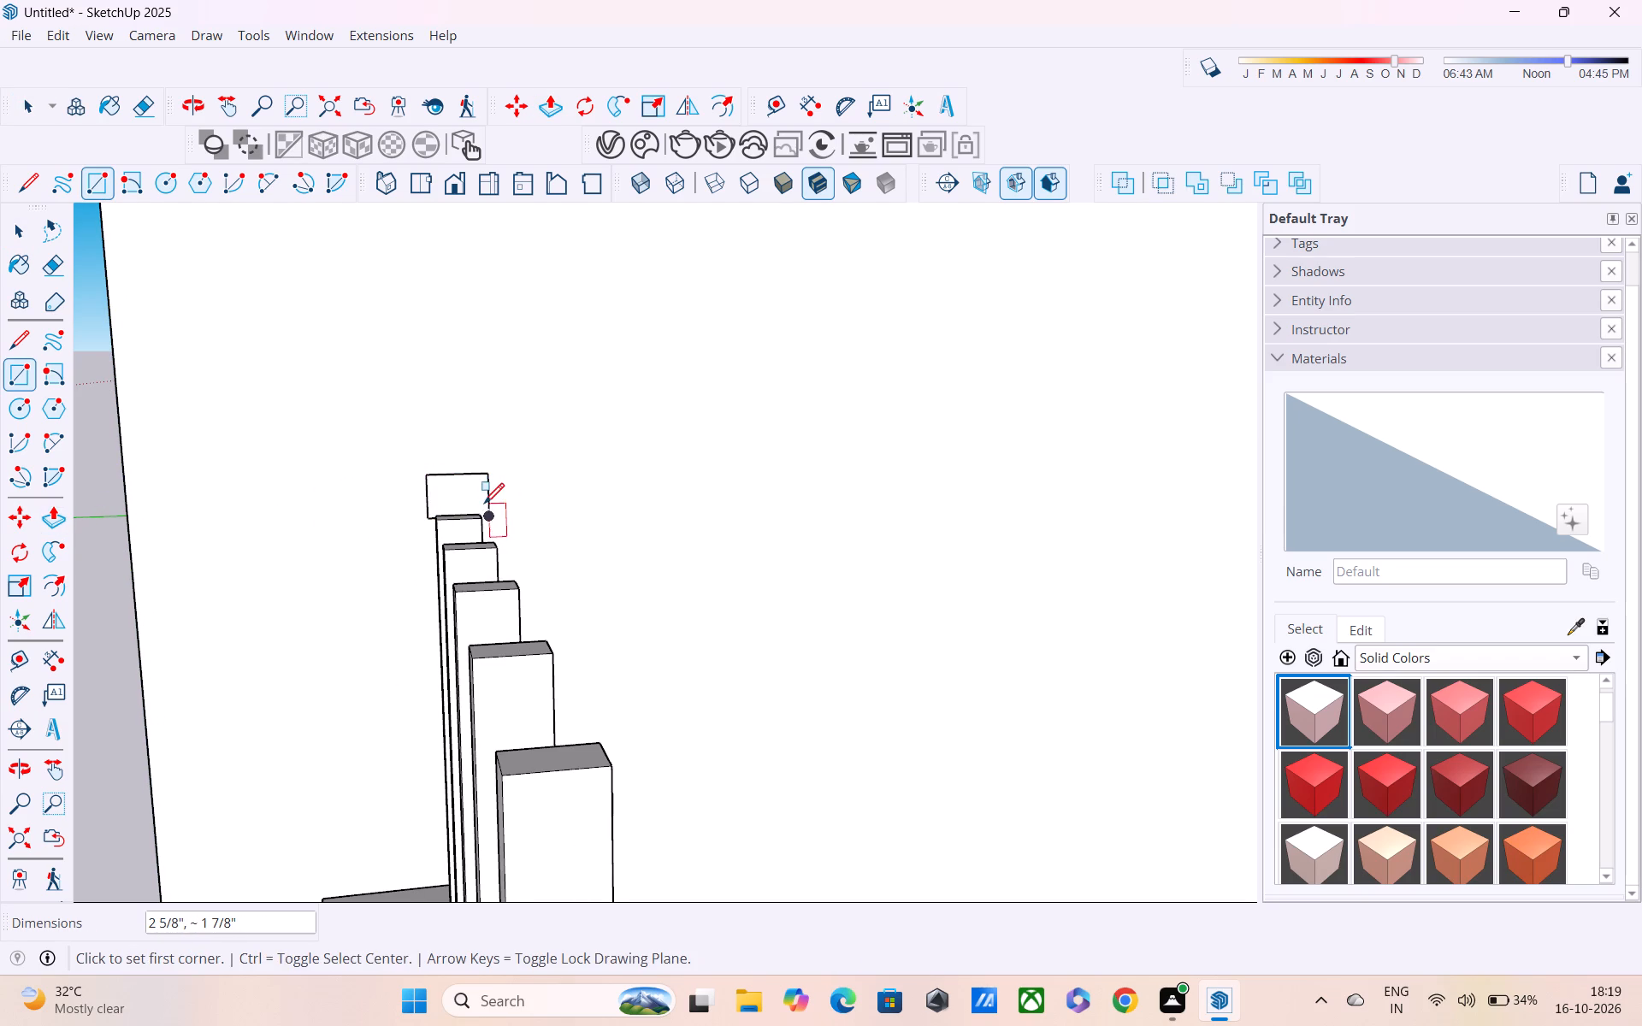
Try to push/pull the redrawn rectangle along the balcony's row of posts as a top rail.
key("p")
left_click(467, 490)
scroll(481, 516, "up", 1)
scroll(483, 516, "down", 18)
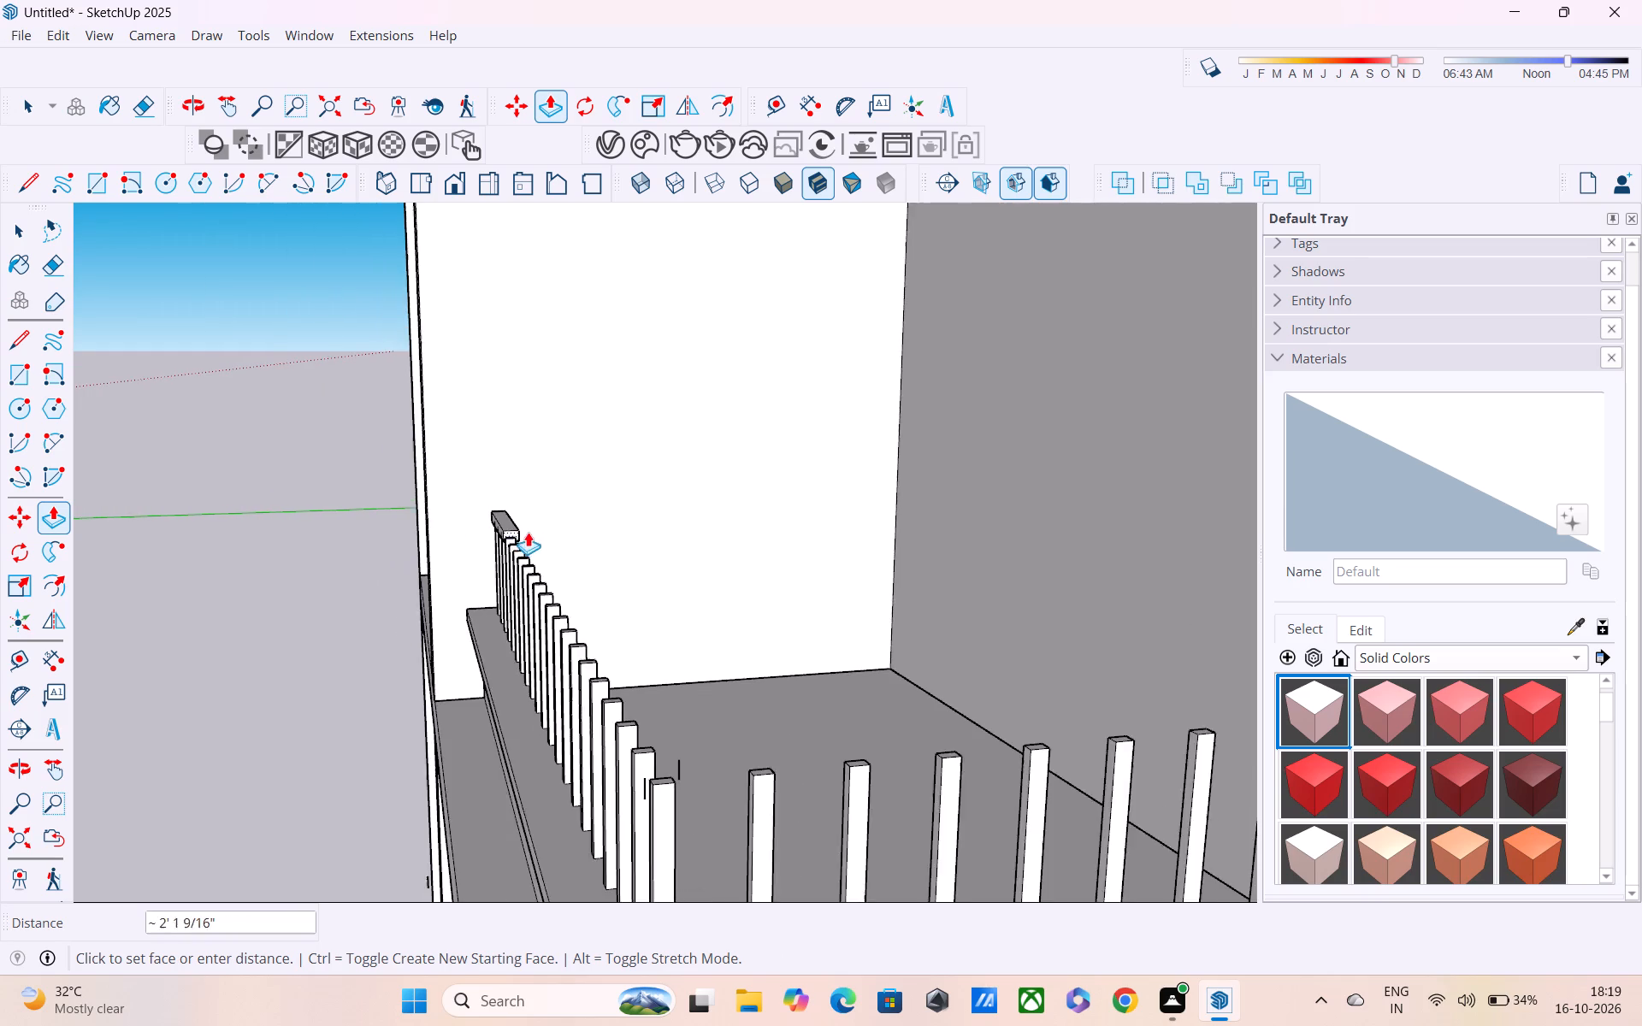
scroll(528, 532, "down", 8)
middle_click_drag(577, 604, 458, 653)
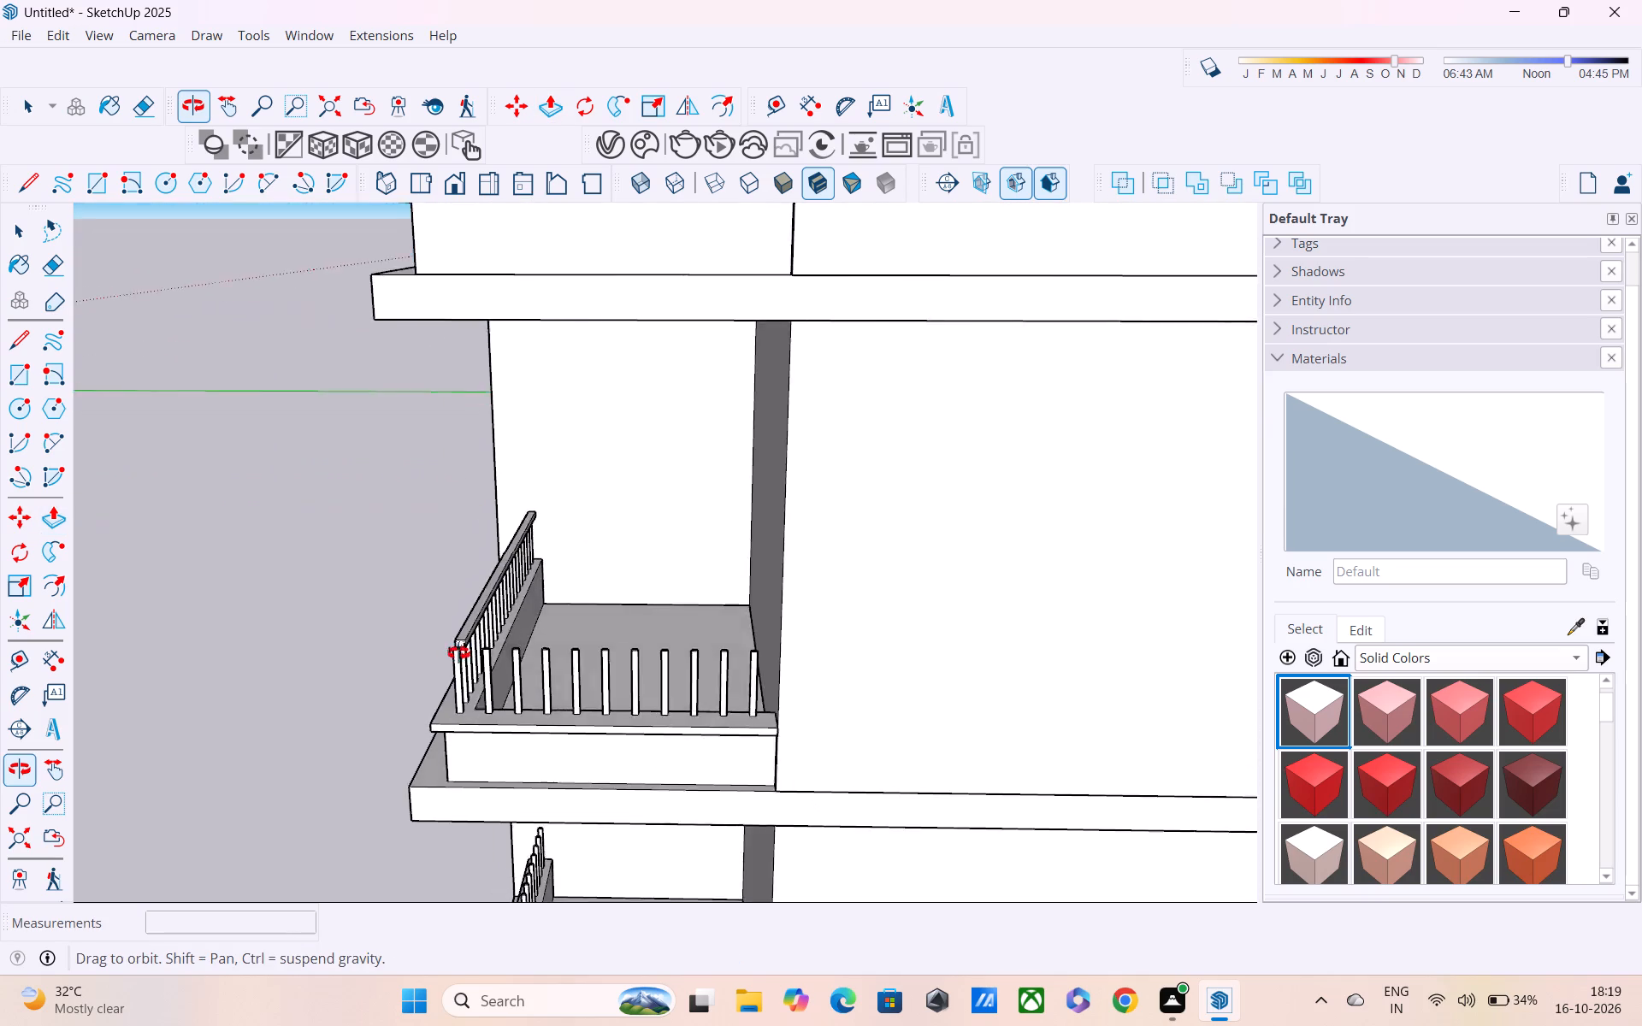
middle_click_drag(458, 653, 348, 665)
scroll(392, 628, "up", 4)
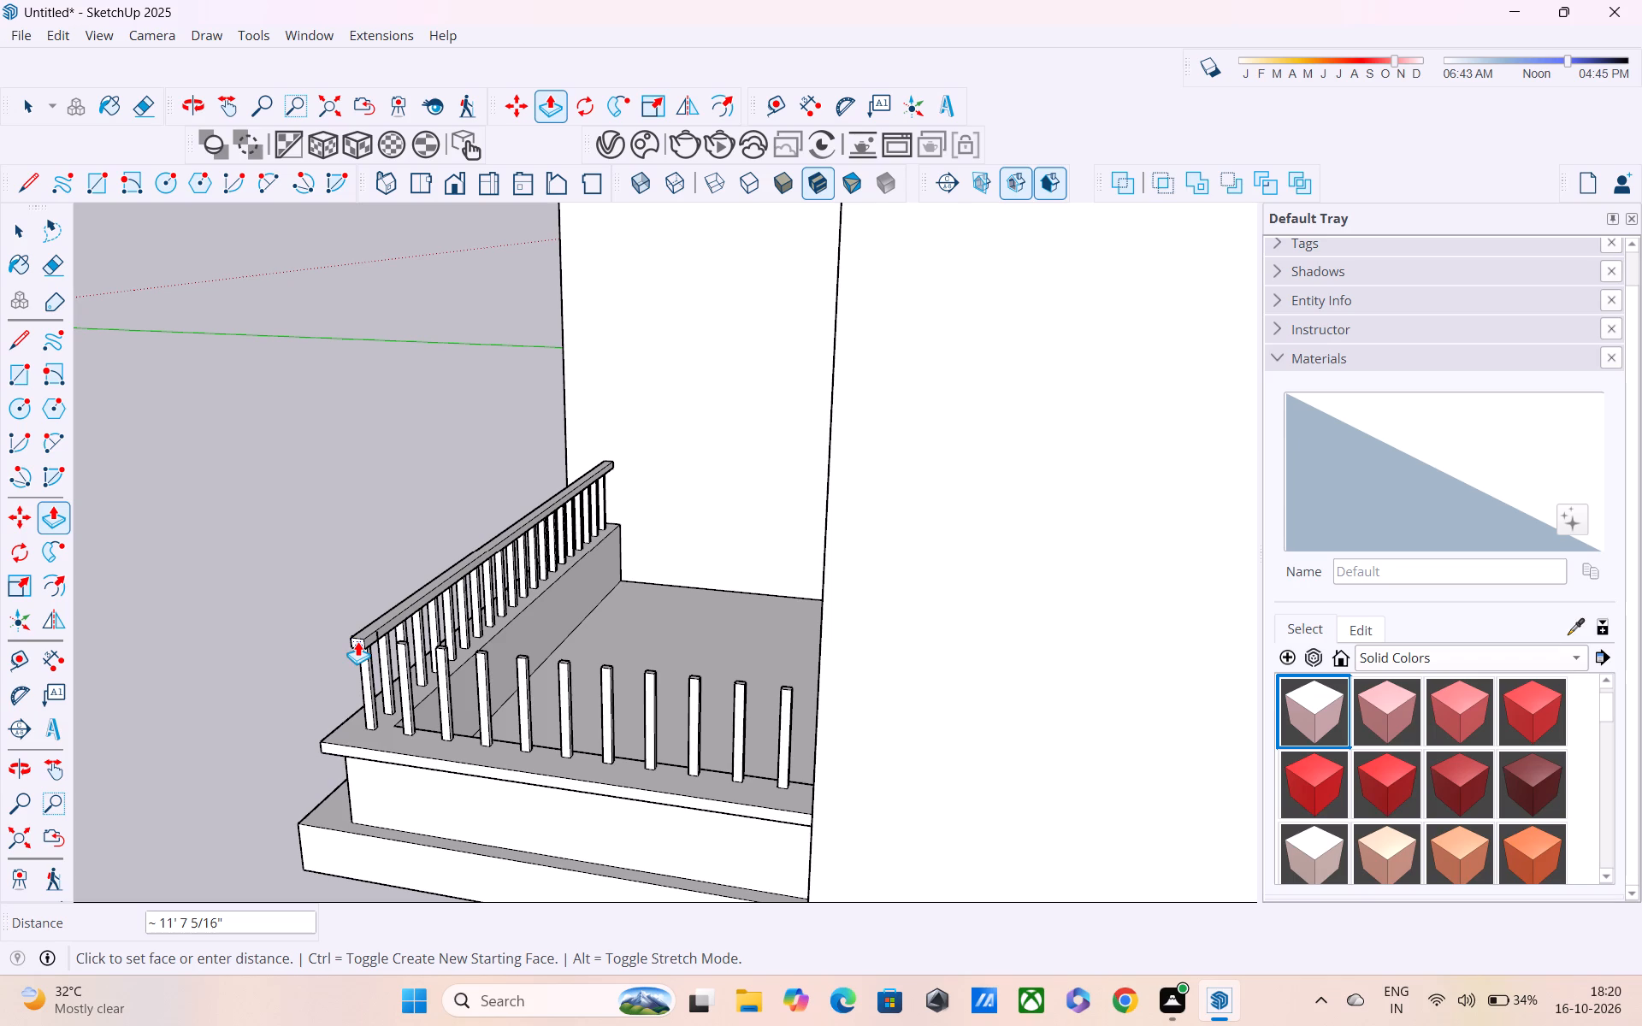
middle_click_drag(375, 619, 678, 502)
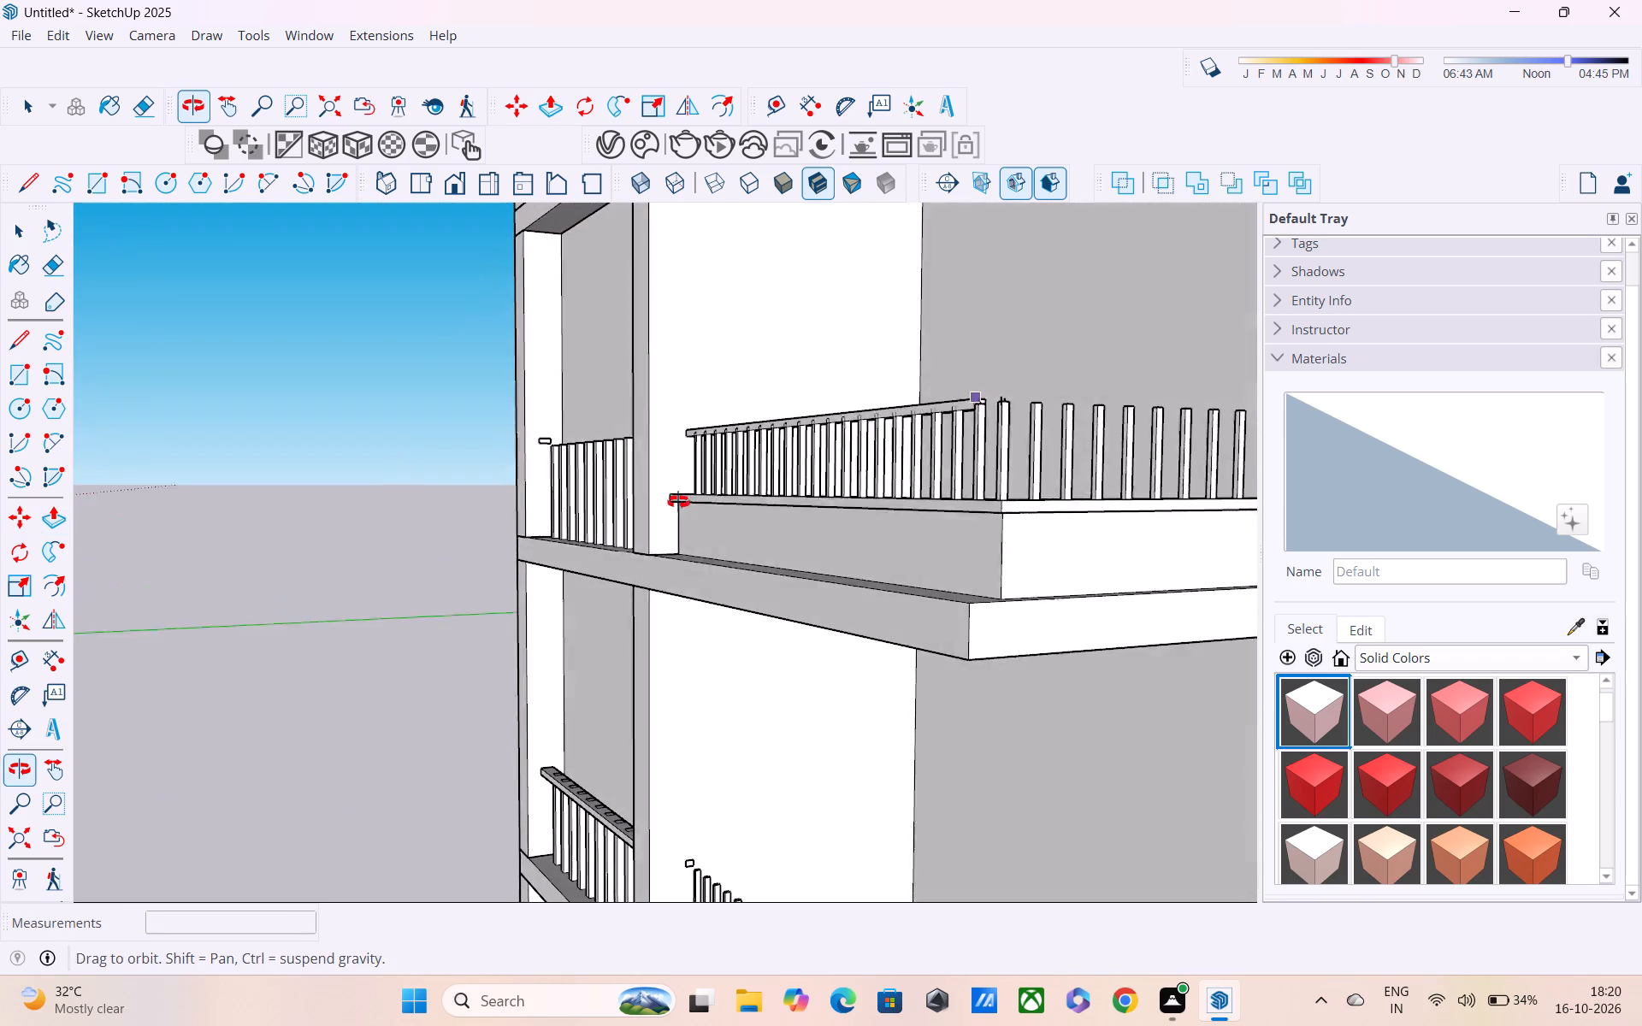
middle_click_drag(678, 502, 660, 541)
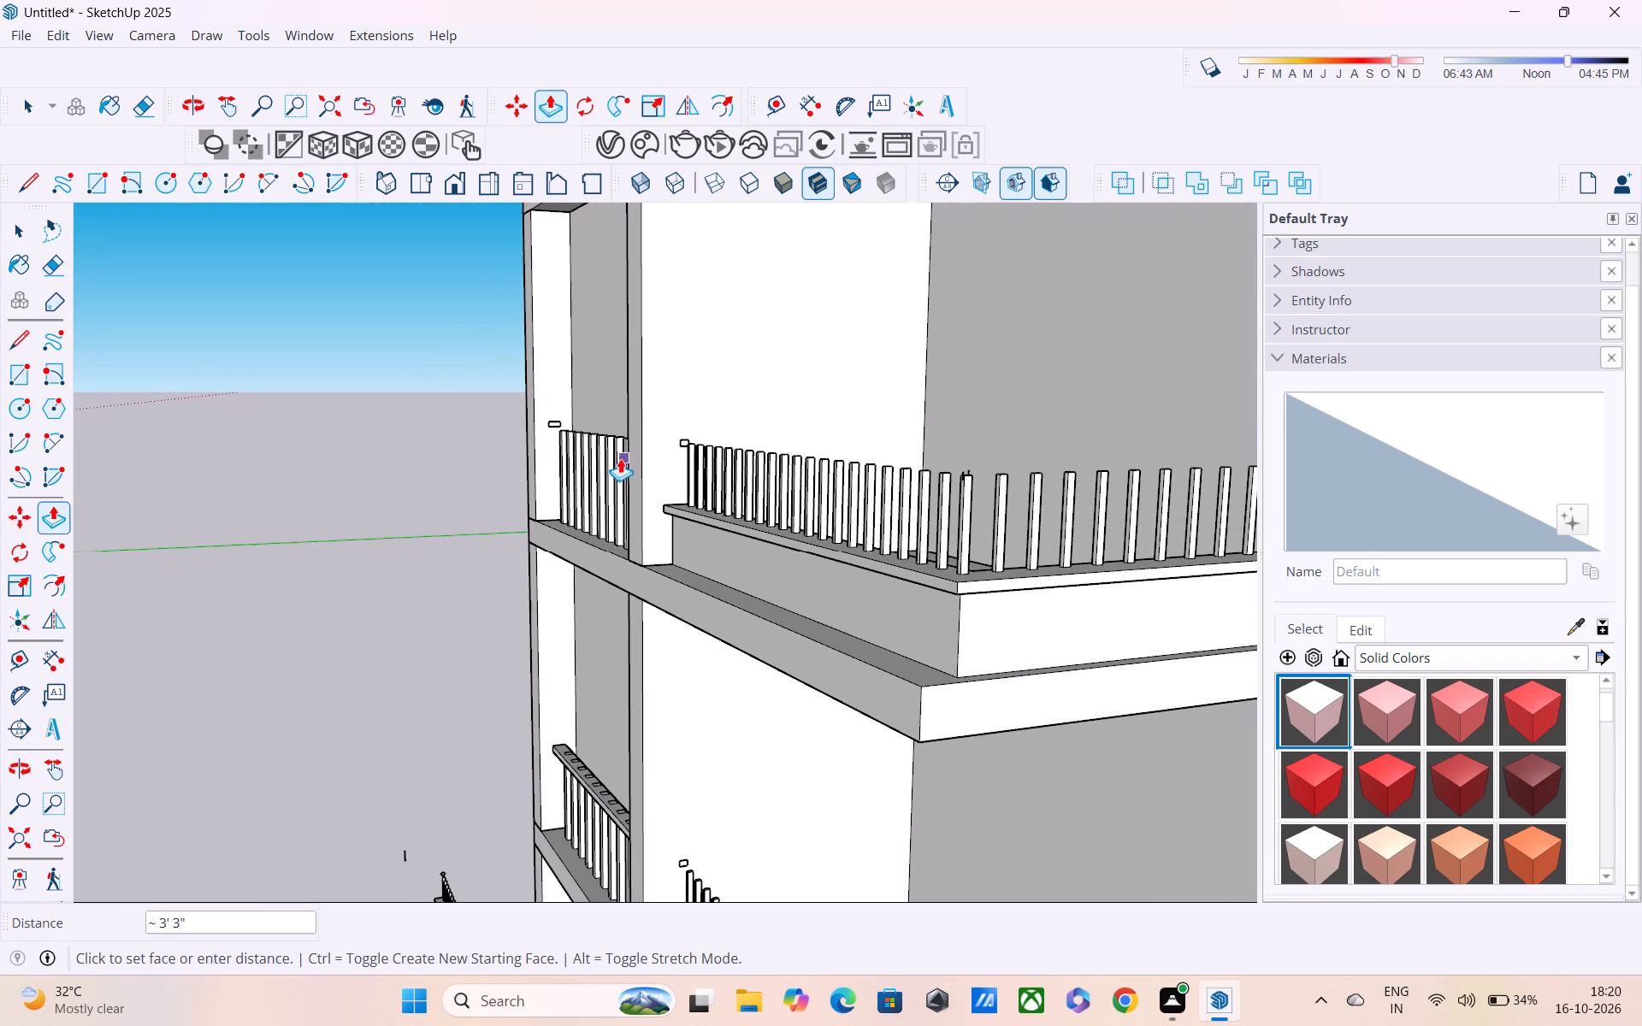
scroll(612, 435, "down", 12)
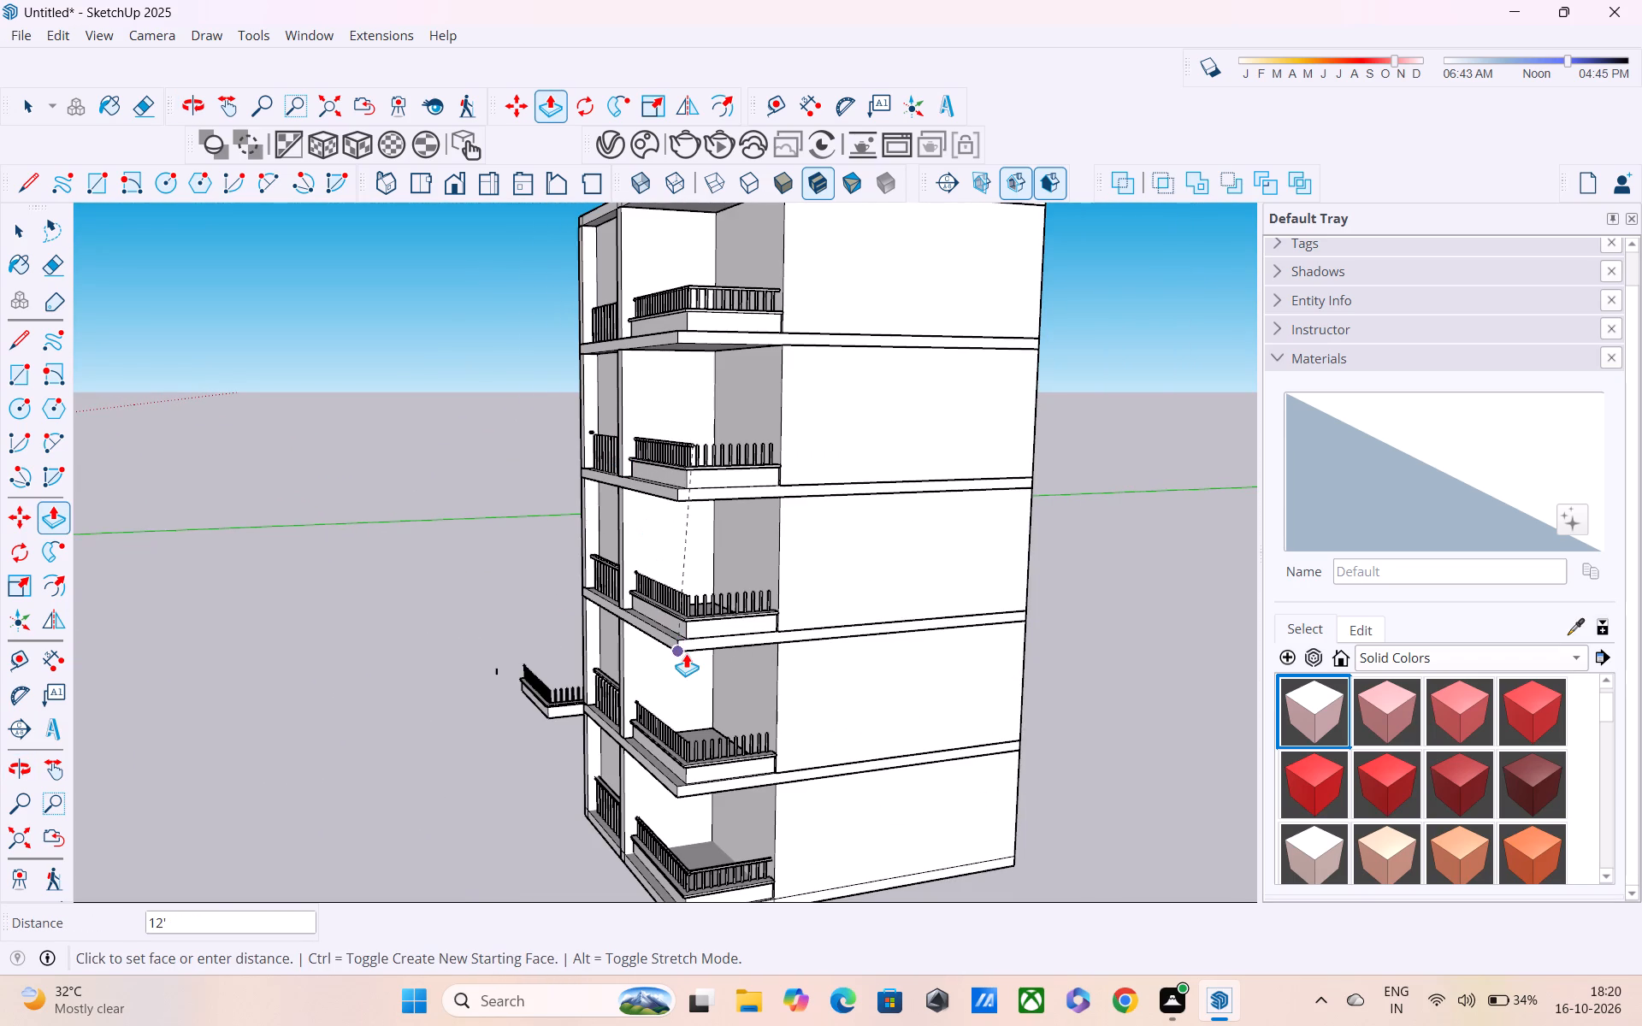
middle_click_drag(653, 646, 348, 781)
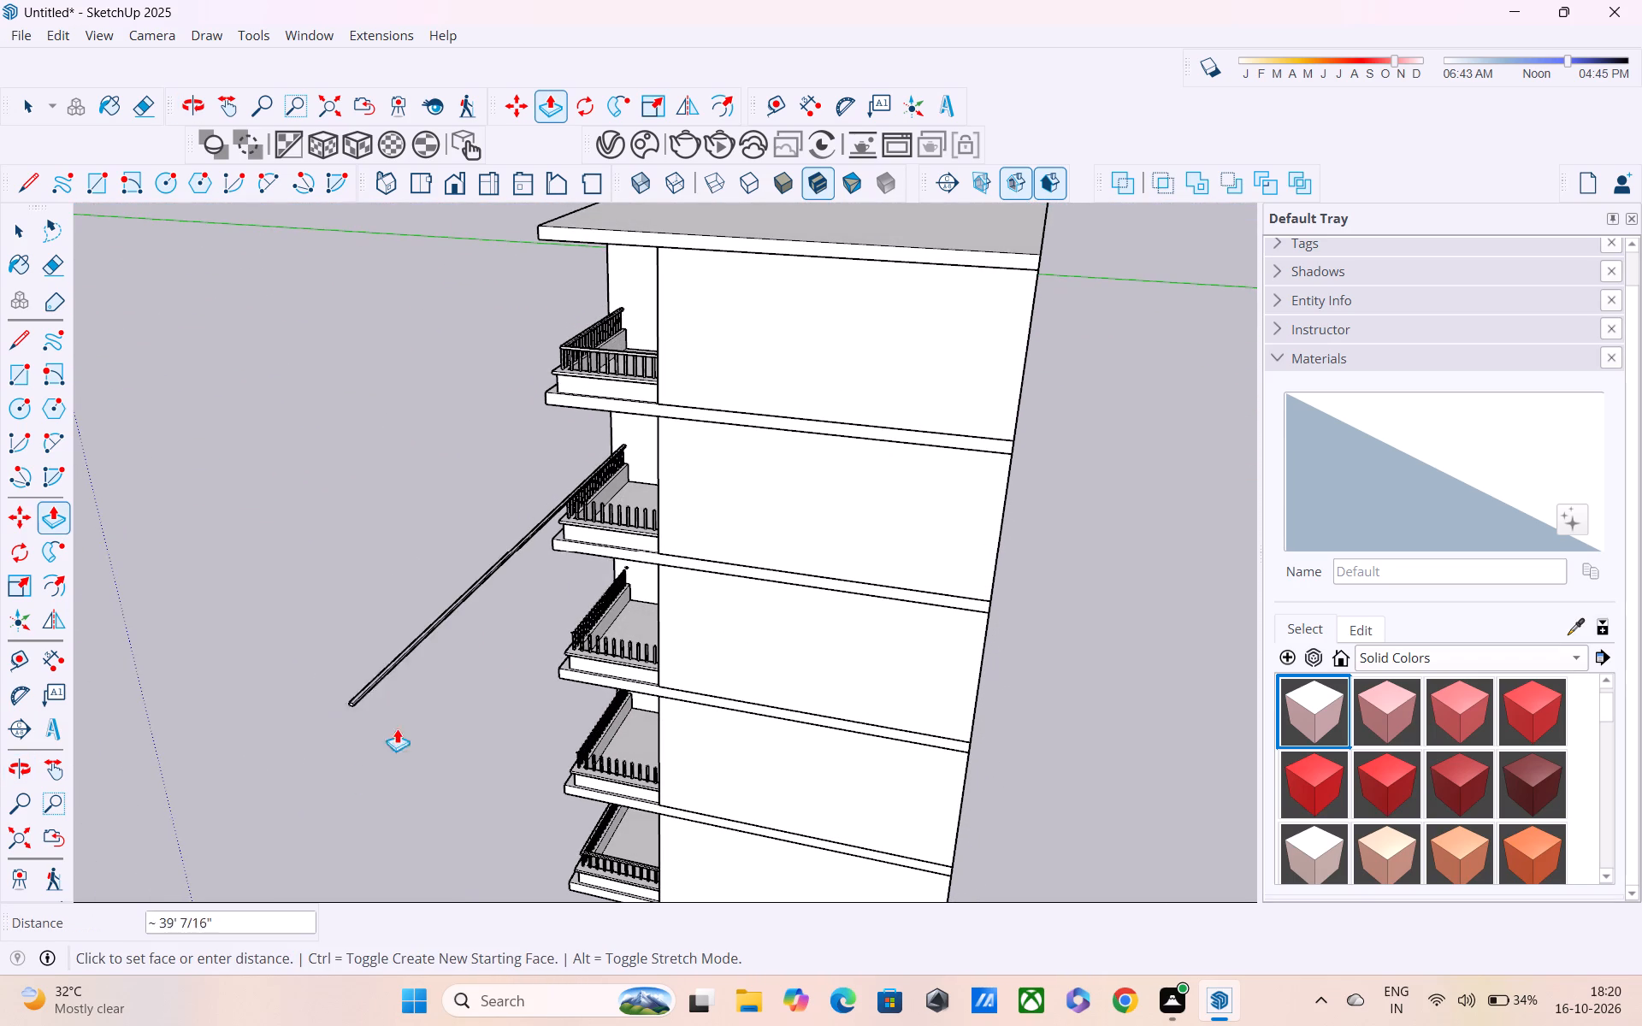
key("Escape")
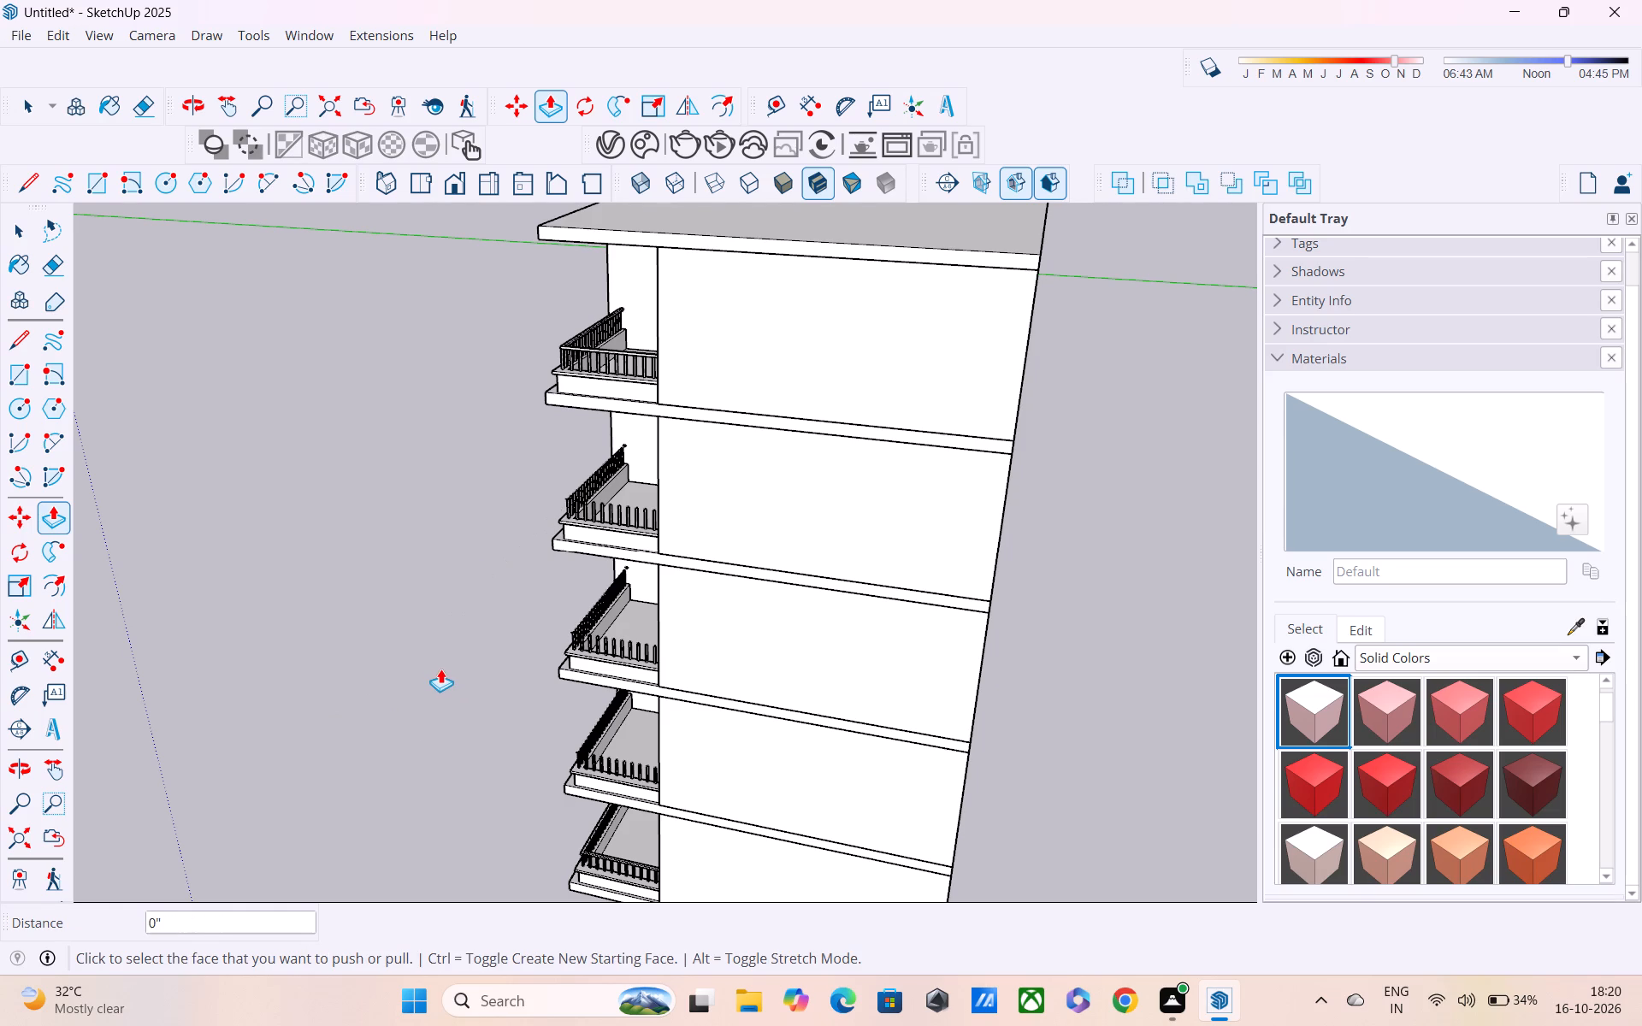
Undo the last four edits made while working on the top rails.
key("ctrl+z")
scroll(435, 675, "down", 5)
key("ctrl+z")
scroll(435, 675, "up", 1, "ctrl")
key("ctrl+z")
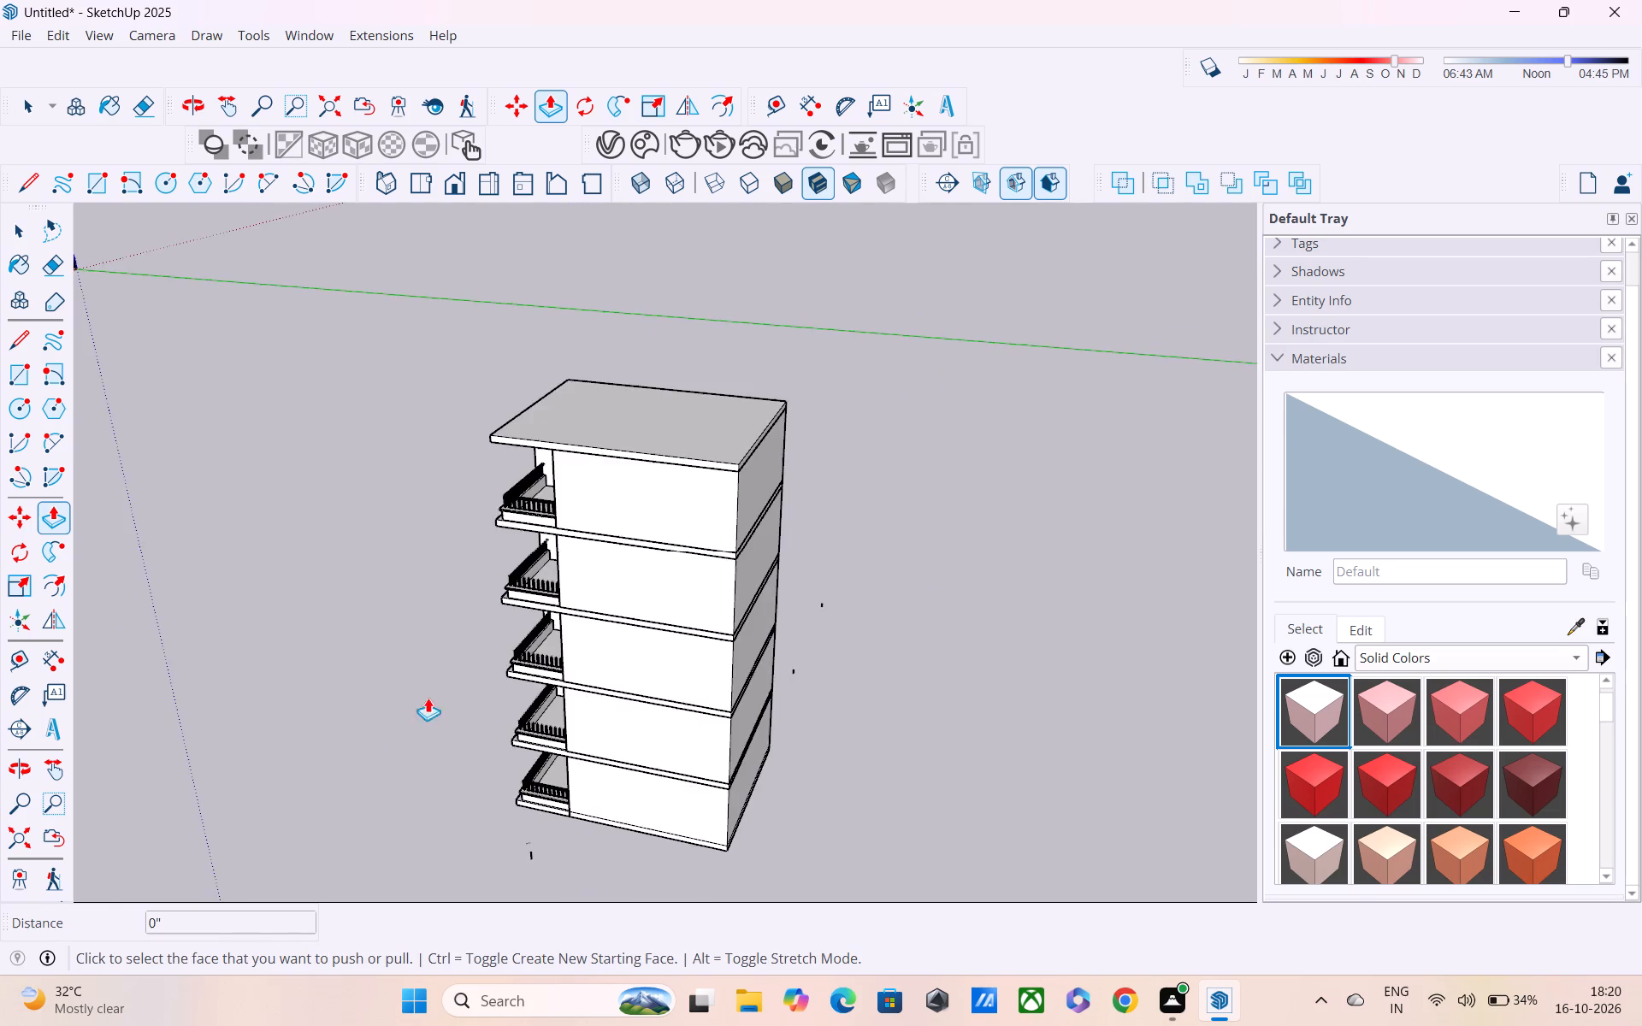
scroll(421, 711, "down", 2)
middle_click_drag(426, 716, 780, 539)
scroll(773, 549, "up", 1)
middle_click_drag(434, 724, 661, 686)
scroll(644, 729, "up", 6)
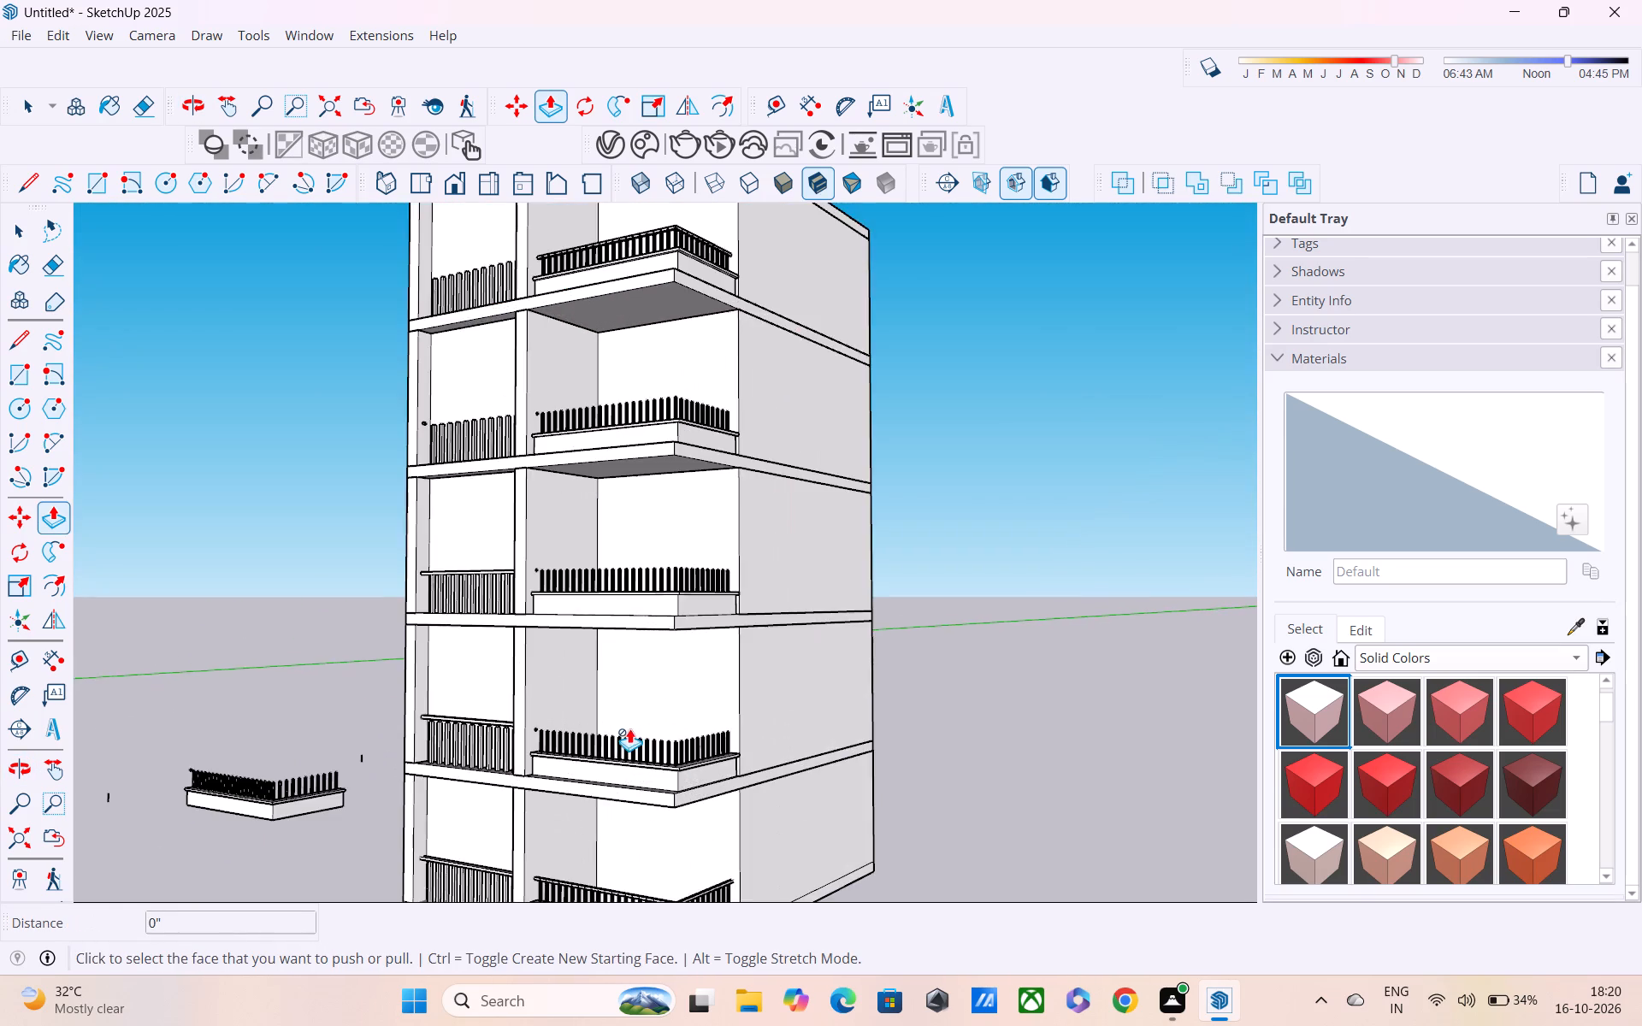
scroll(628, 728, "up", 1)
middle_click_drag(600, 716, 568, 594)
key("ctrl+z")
Examine the corner balconies' railings across the storeys, including the rectangle above one balcony's first post.
scroll(570, 597, "down", 5)
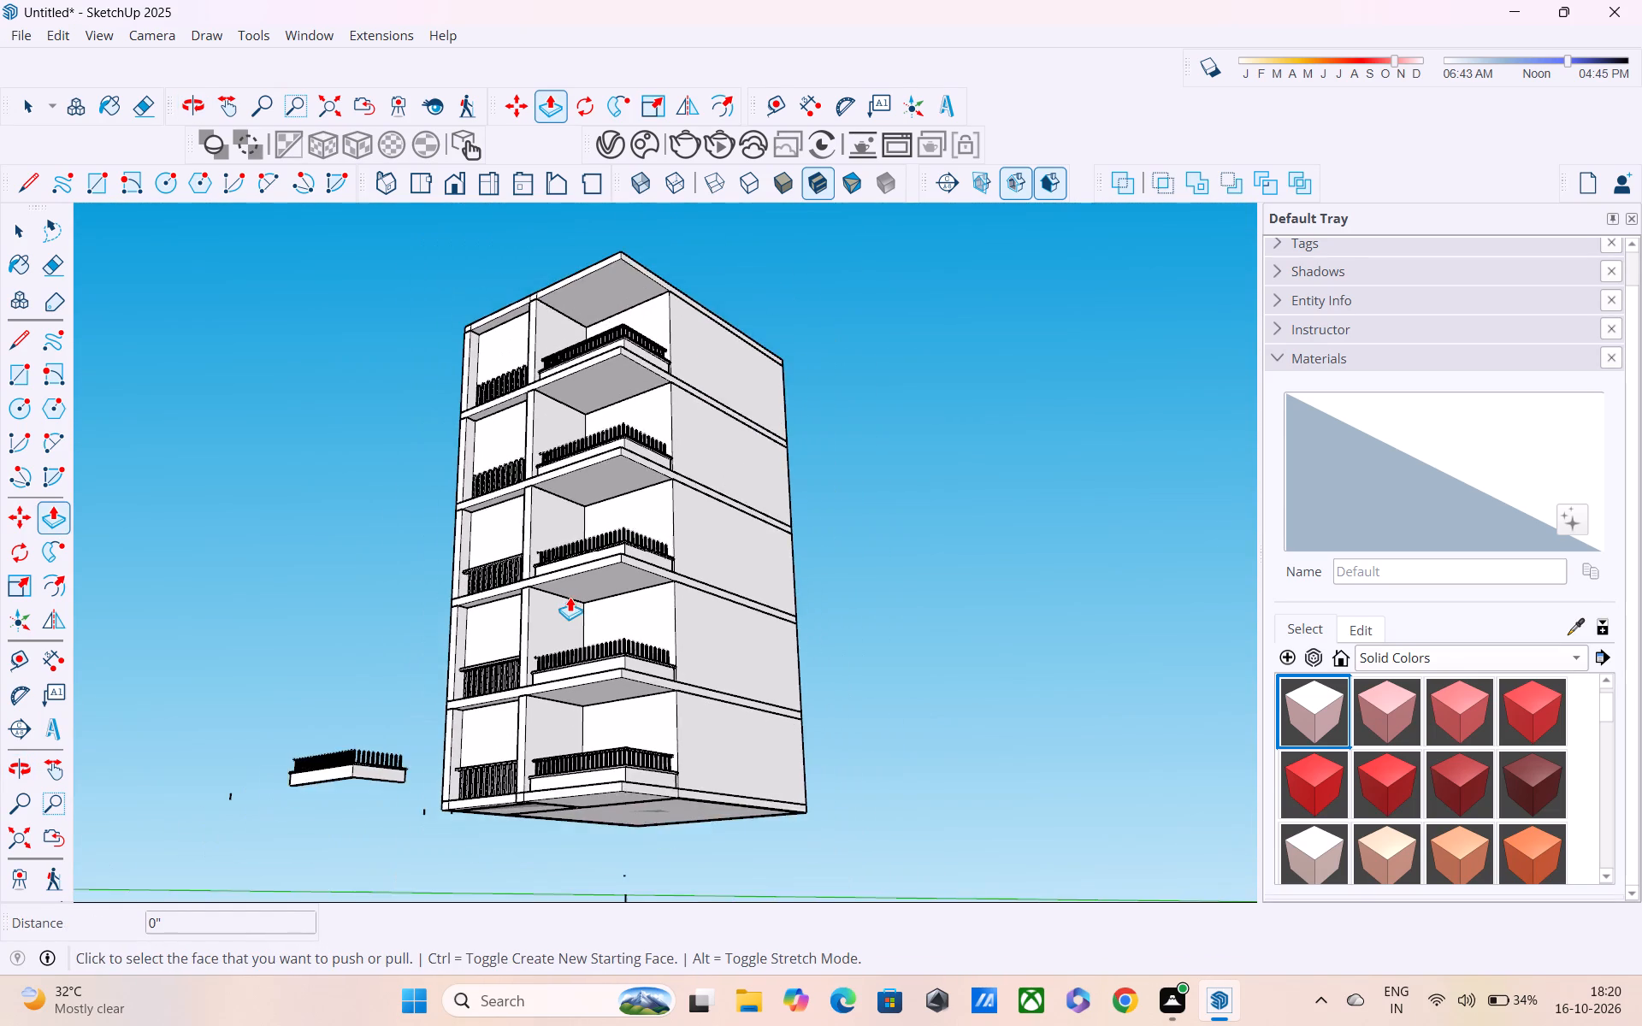
scroll(607, 690, "up", 5)
middle_click_drag(608, 694, 387, 829)
scroll(453, 860, "up", 5)
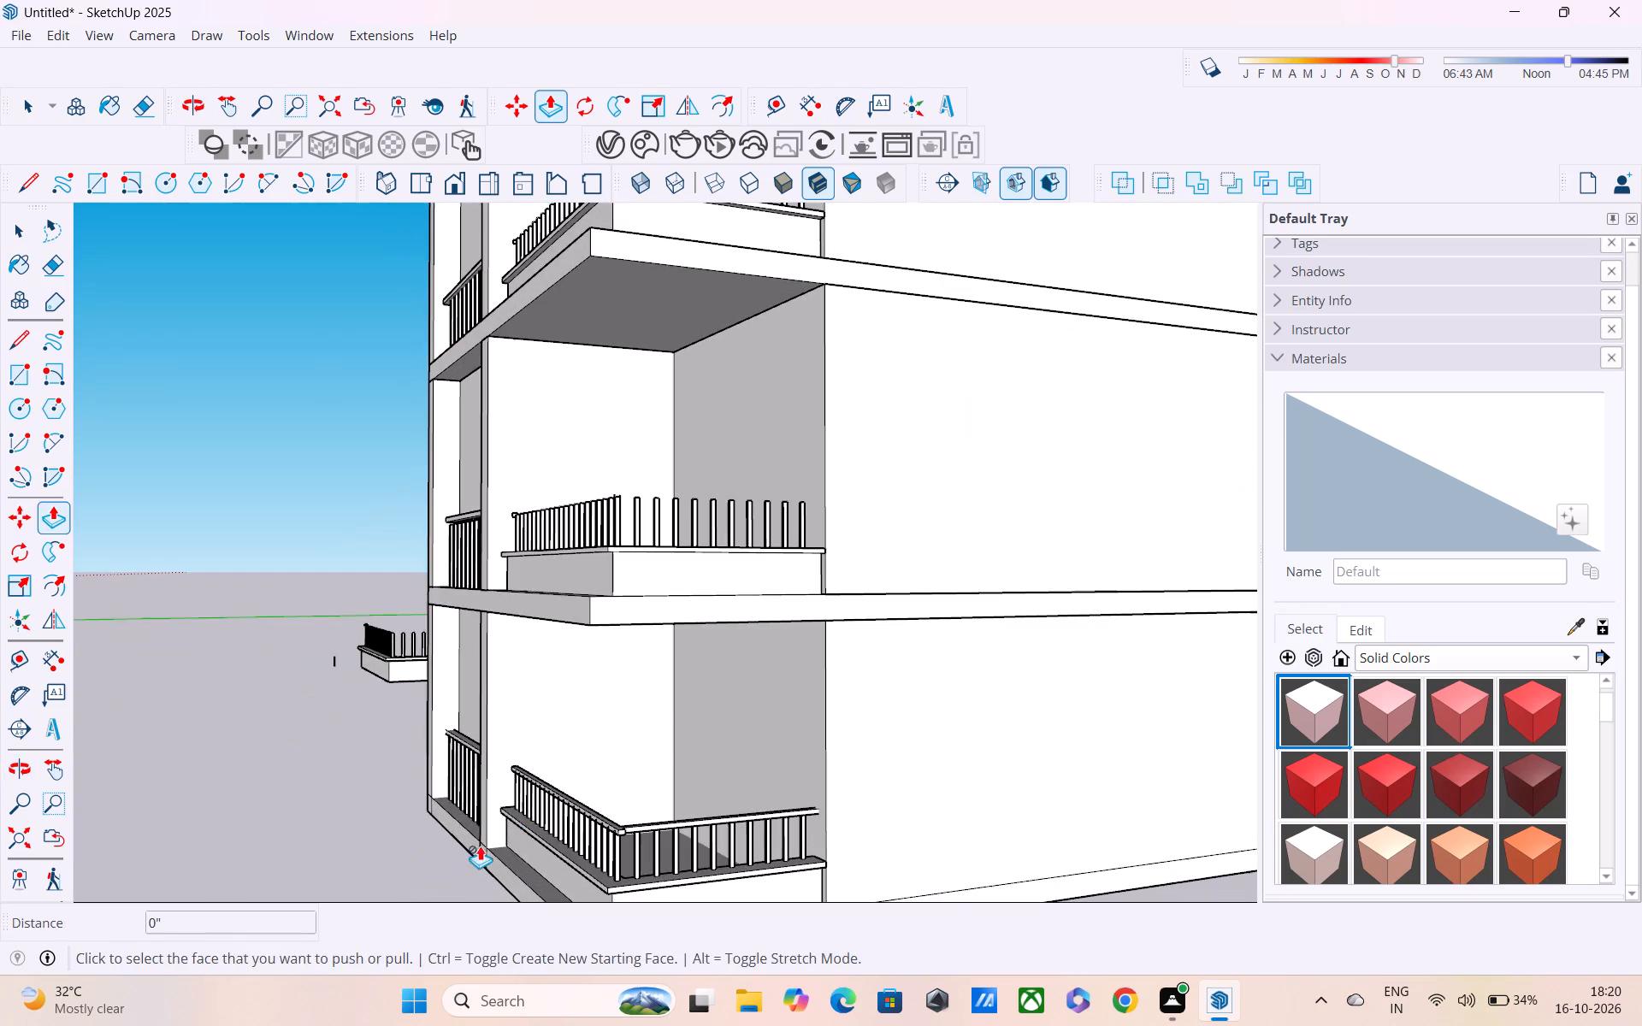
middle_click_drag(532, 800, 473, 926)
scroll(457, 911, "up", 1)
scroll(403, 859, "down", 4)
scroll(385, 834, "up", 1)
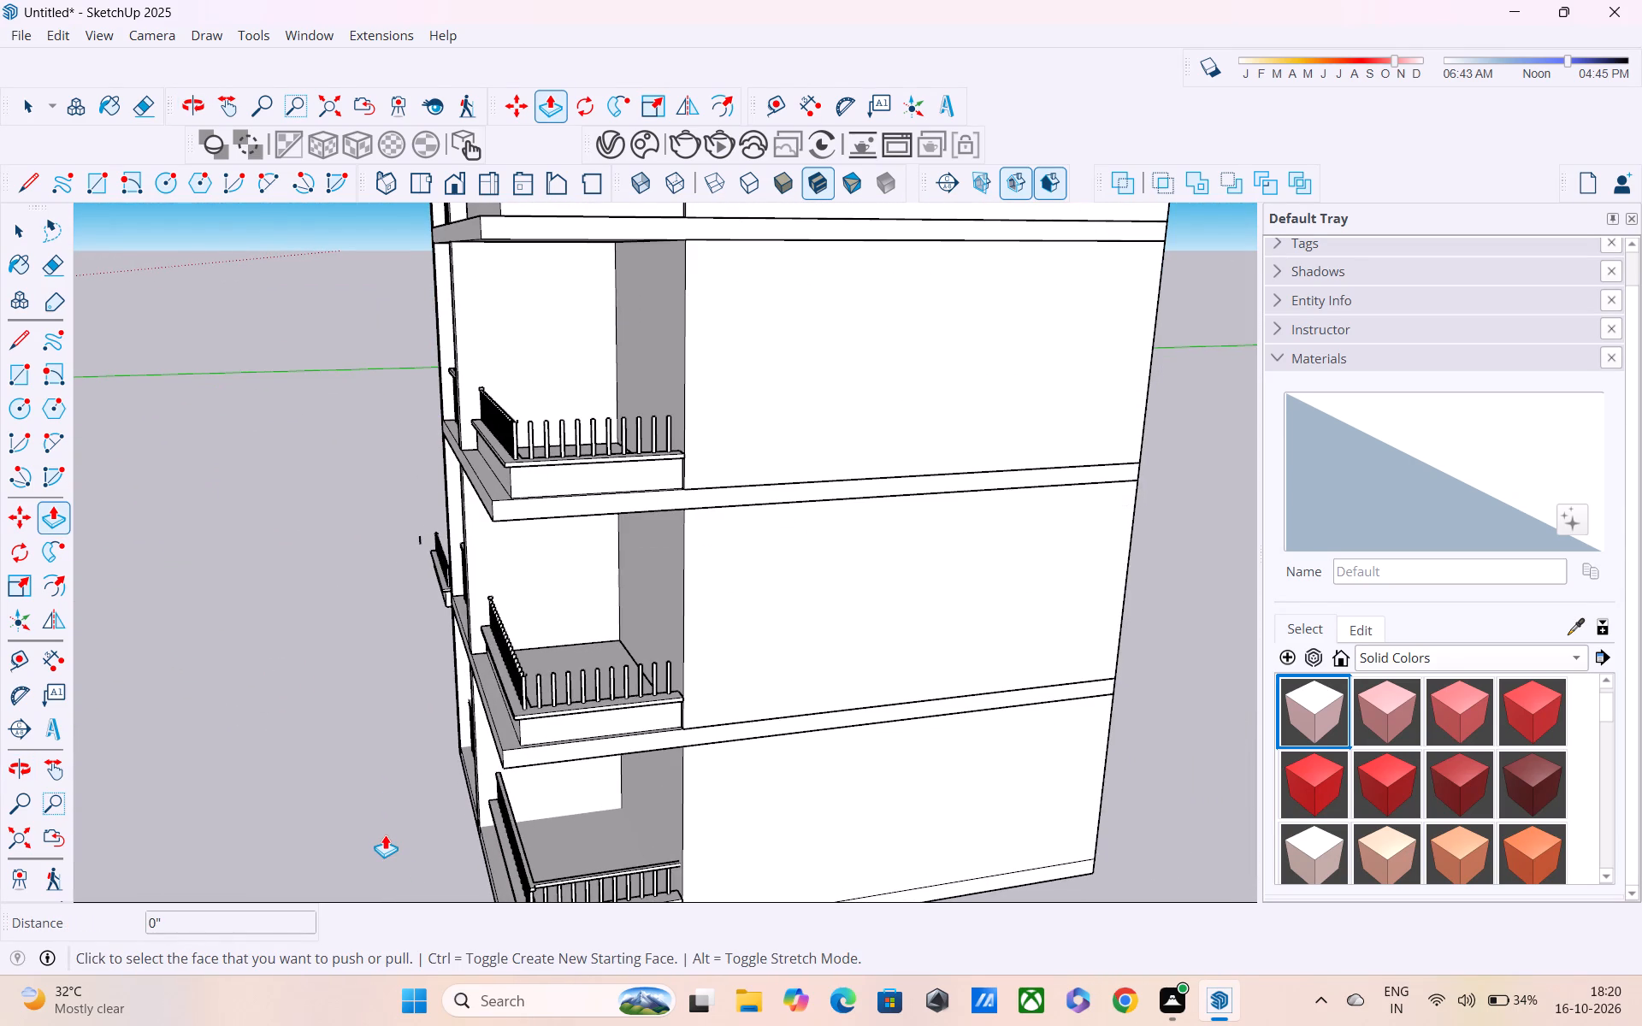
scroll(384, 834, "up", 2)
middle_click_drag(363, 824, 345, 801)
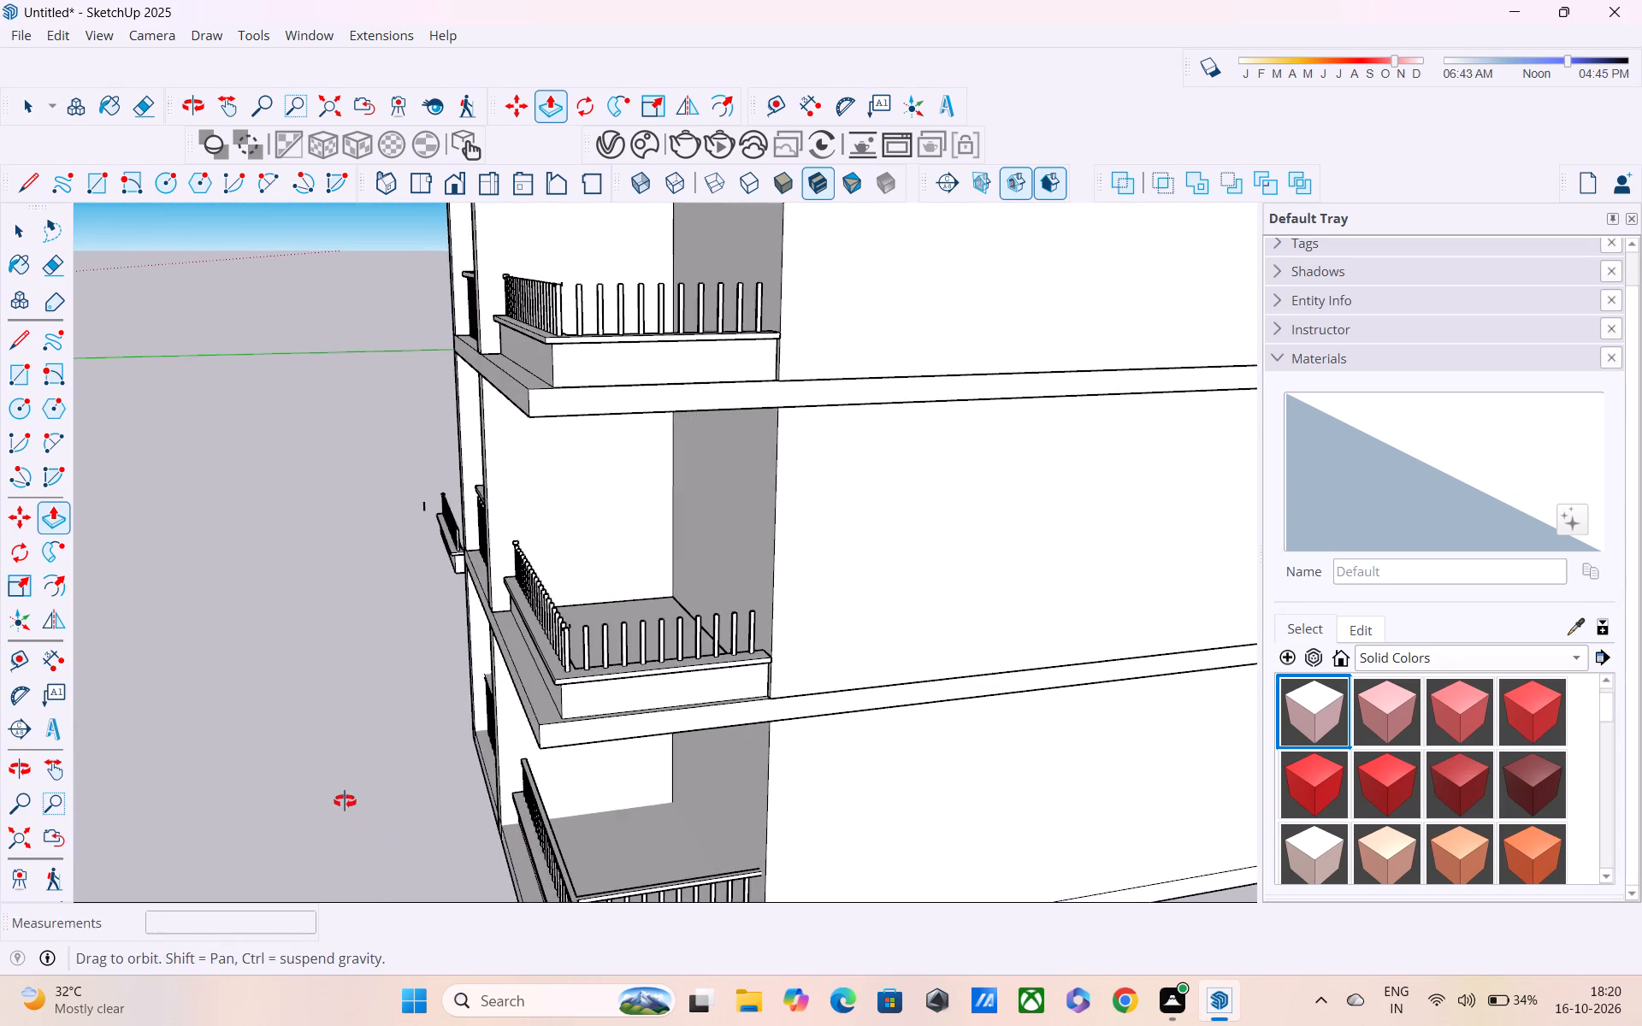
middle_click_drag(345, 801, 292, 716)
scroll(436, 874, "up", 5)
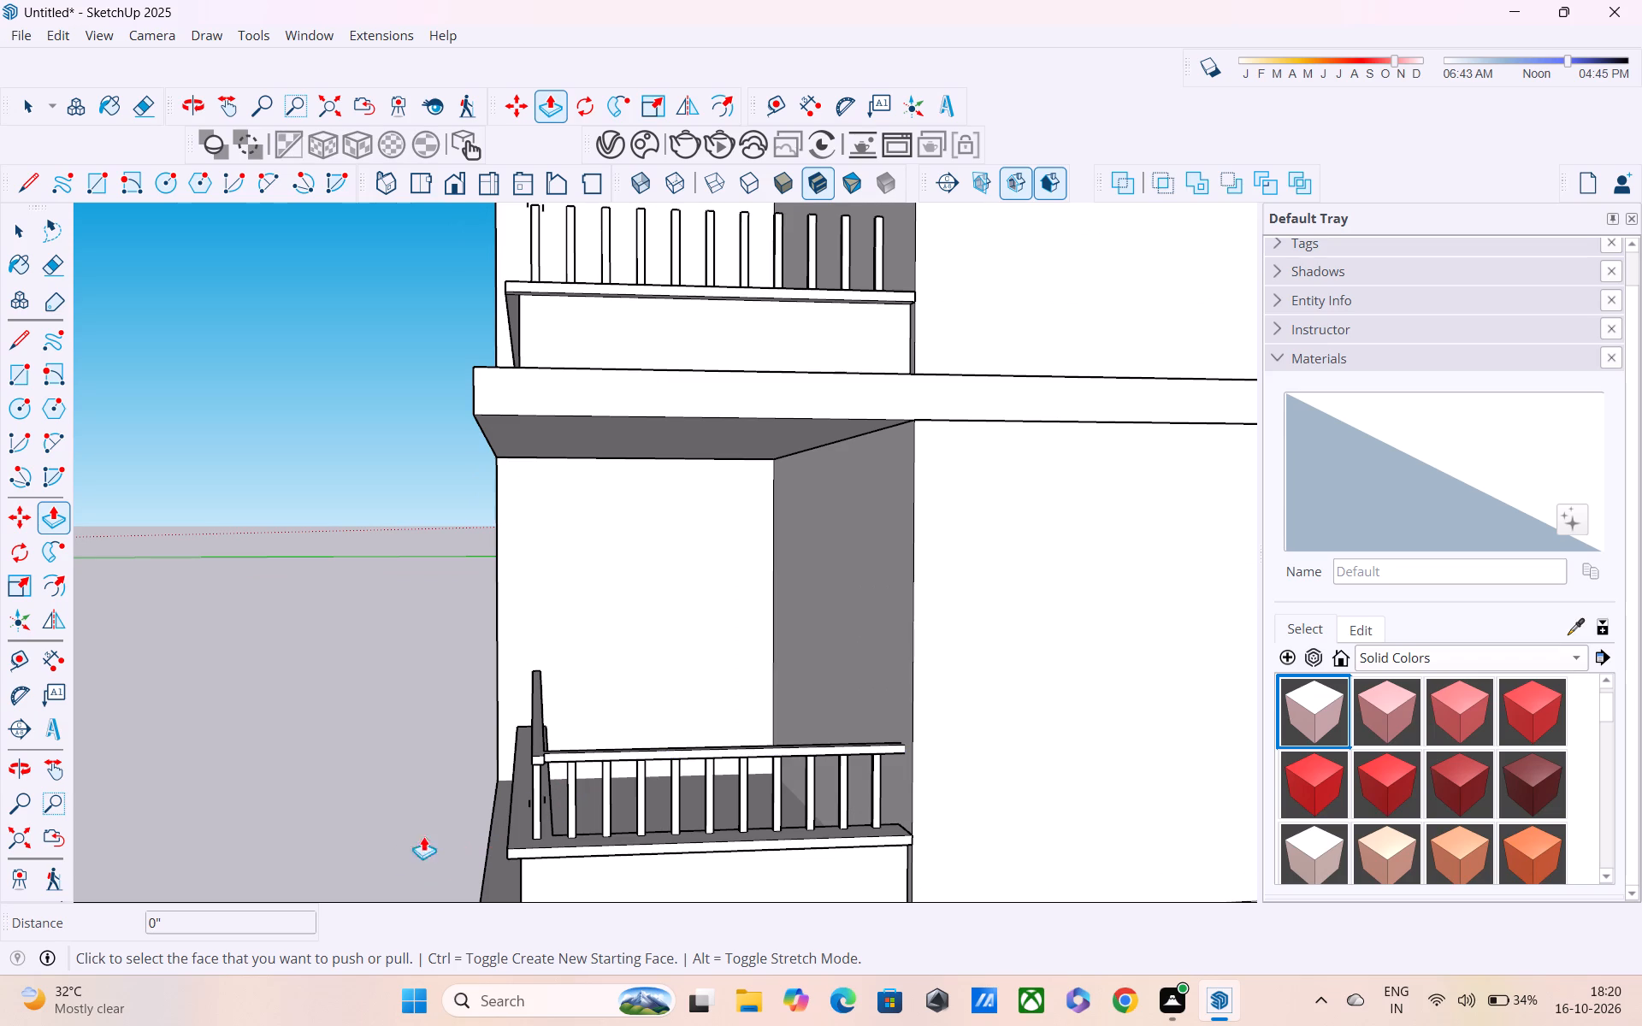
scroll(381, 852, "up", 1)
scroll(399, 815, "down", 6)
scroll(443, 796, "up", 1)
middle_click_drag(452, 793, 534, 876)
scroll(534, 876, "down", 1)
scroll(486, 697, "up", 5)
middle_click_drag(576, 534, 549, 668)
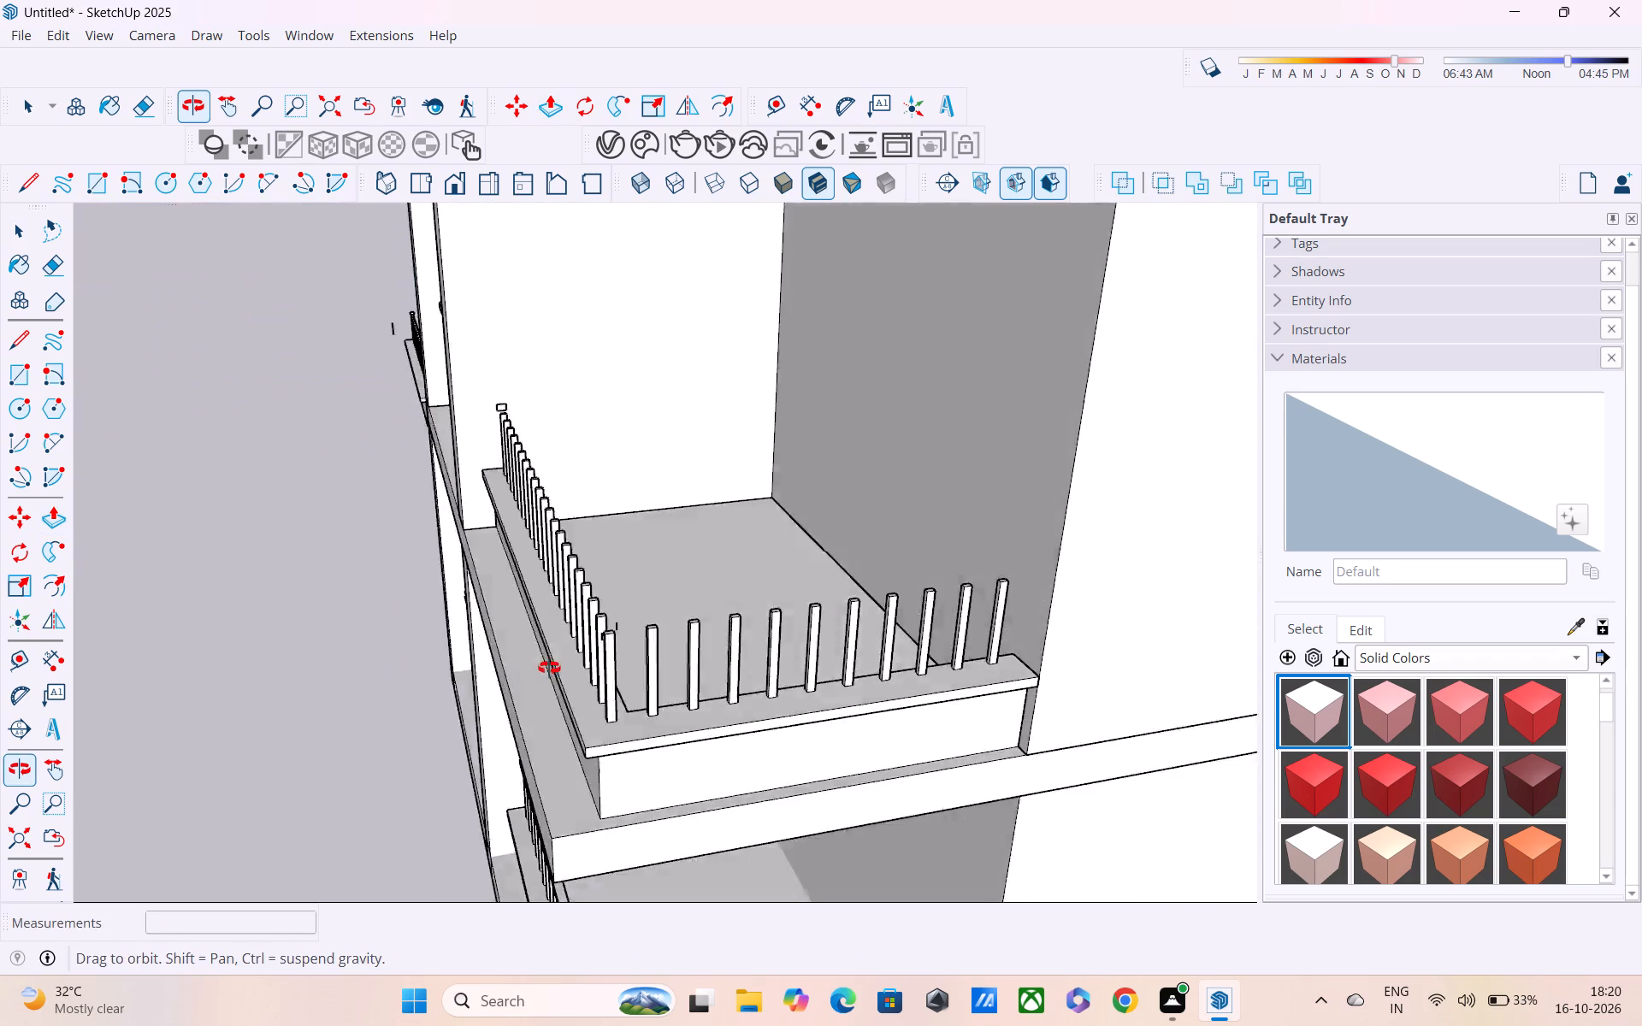
middle_click_drag(549, 668, 488, 668)
scroll(489, 581, "up", 4)
scroll(464, 445, "up", 2)
middle_click_drag(455, 435, 469, 556, "shift")
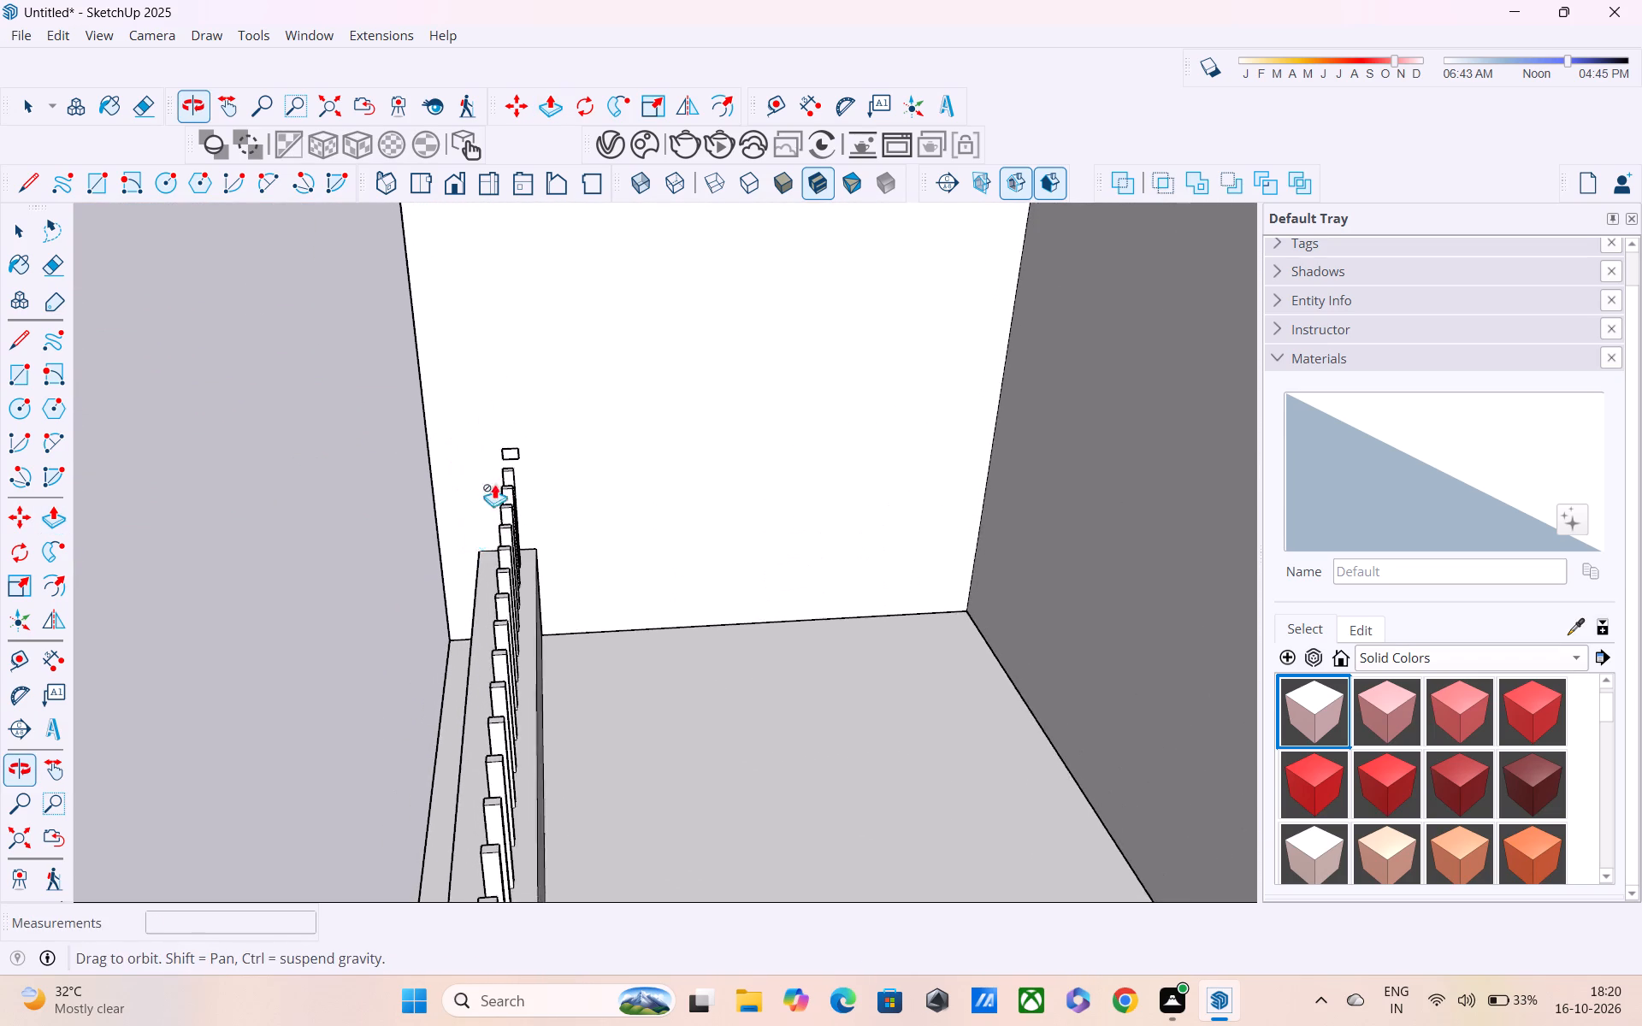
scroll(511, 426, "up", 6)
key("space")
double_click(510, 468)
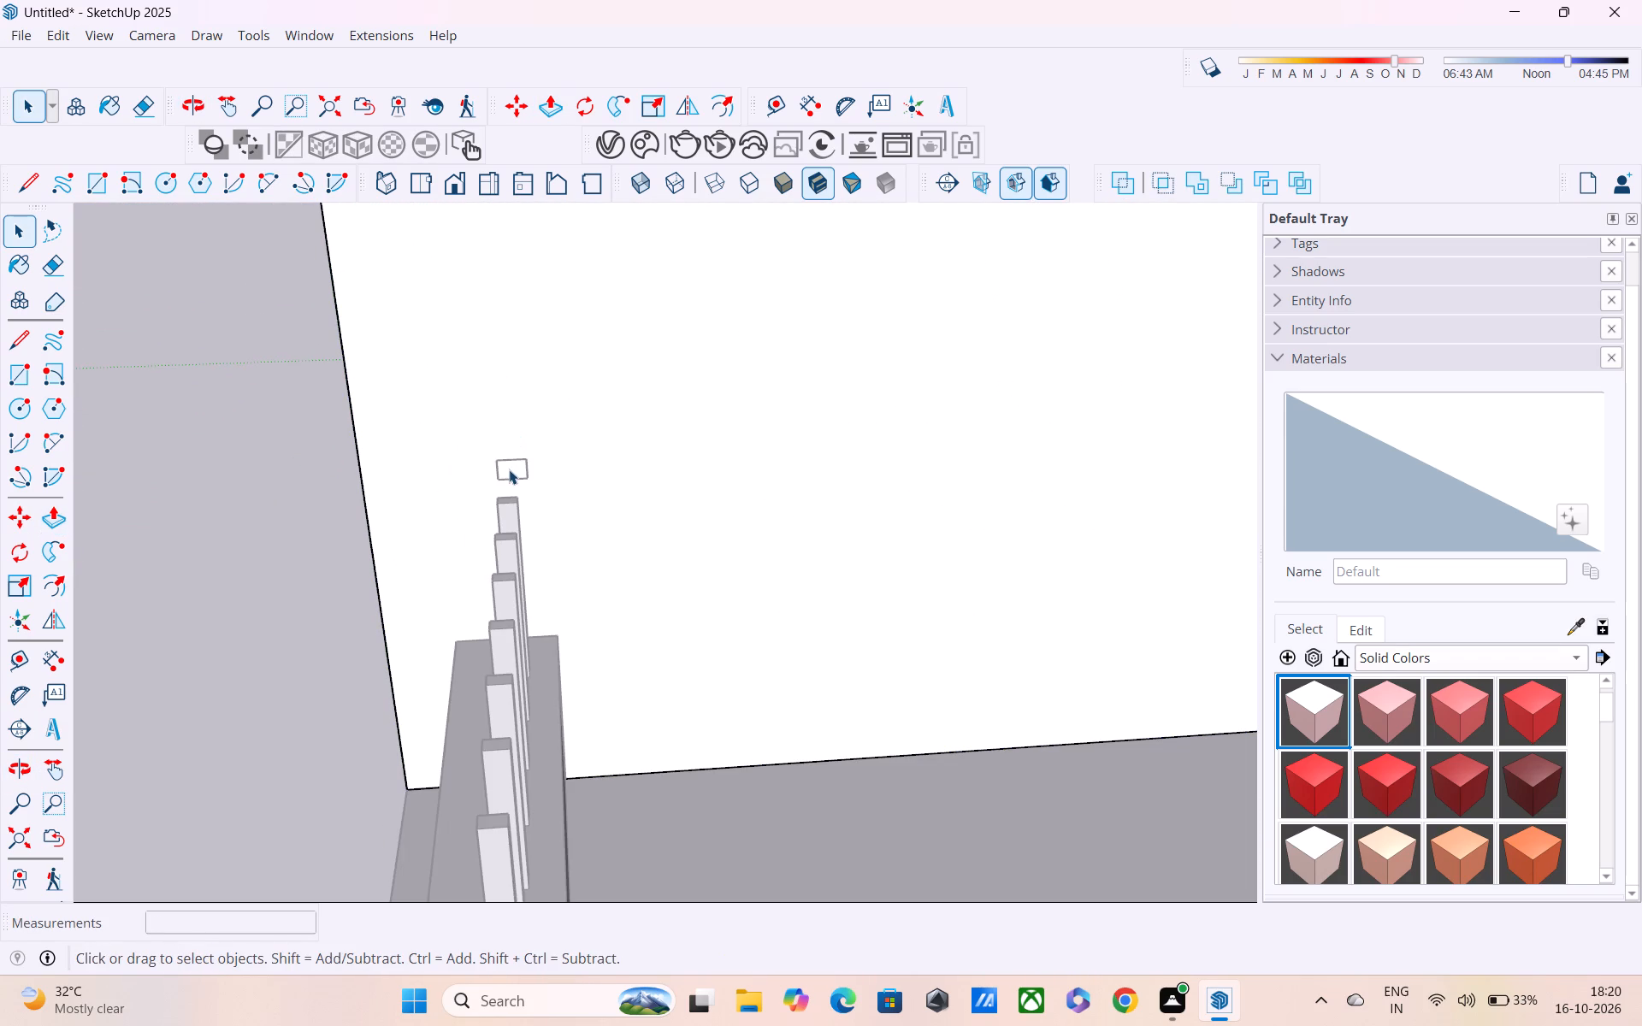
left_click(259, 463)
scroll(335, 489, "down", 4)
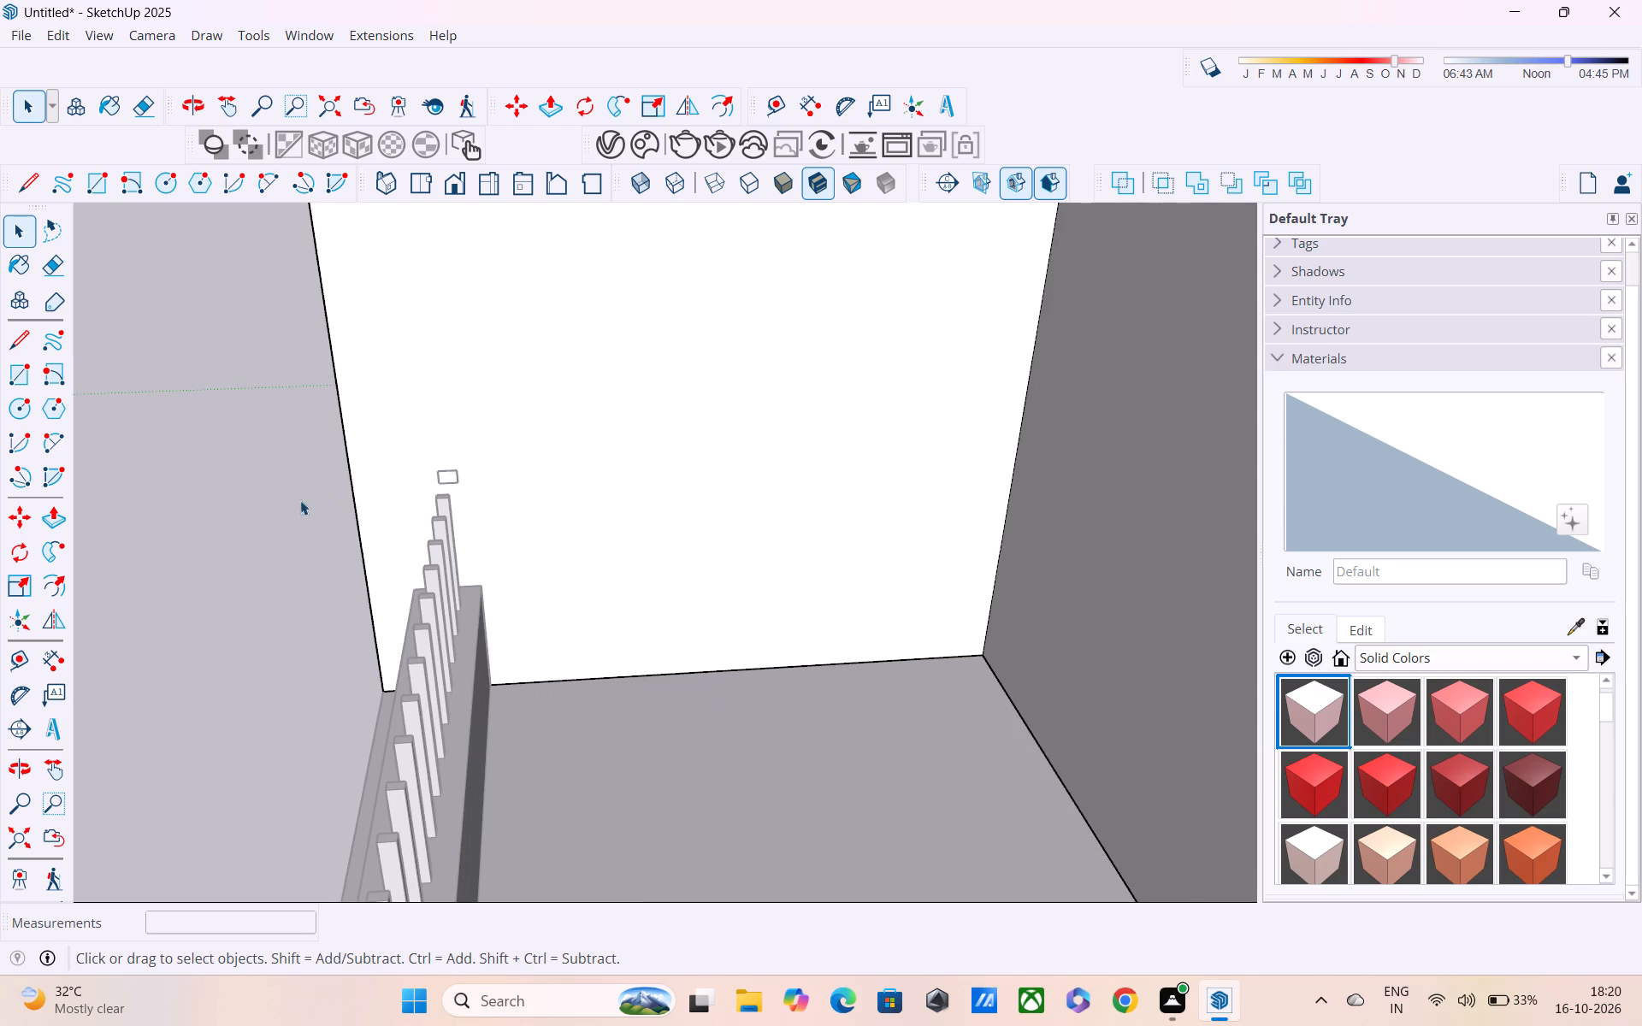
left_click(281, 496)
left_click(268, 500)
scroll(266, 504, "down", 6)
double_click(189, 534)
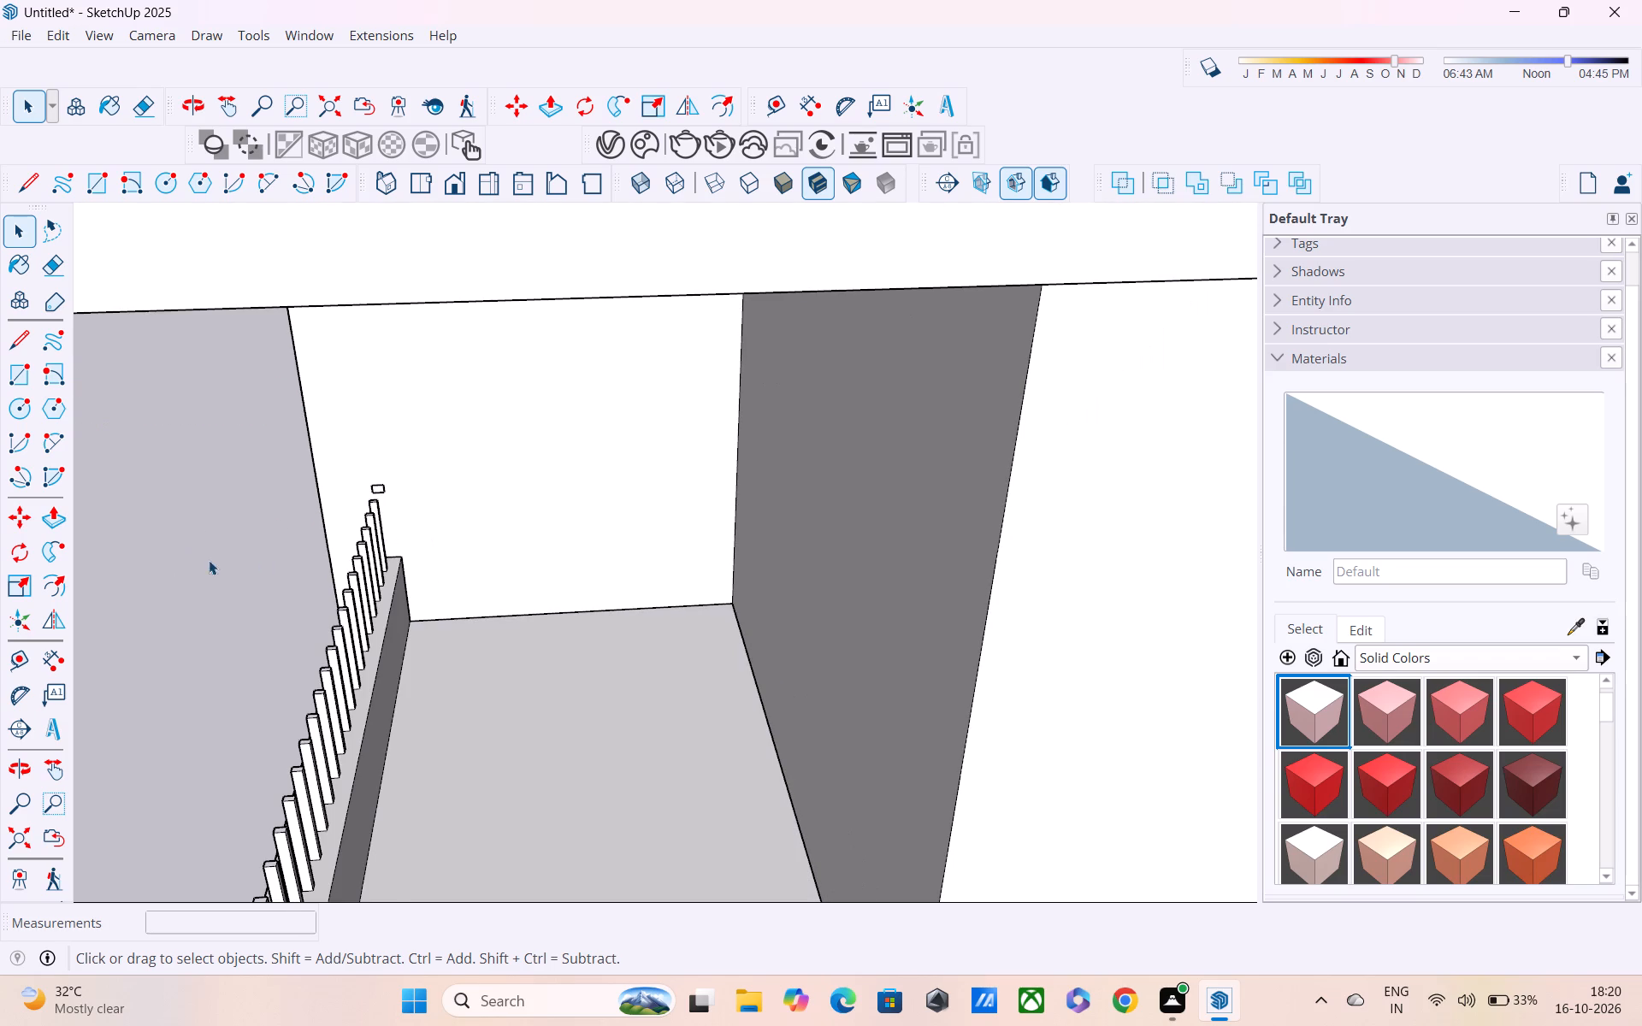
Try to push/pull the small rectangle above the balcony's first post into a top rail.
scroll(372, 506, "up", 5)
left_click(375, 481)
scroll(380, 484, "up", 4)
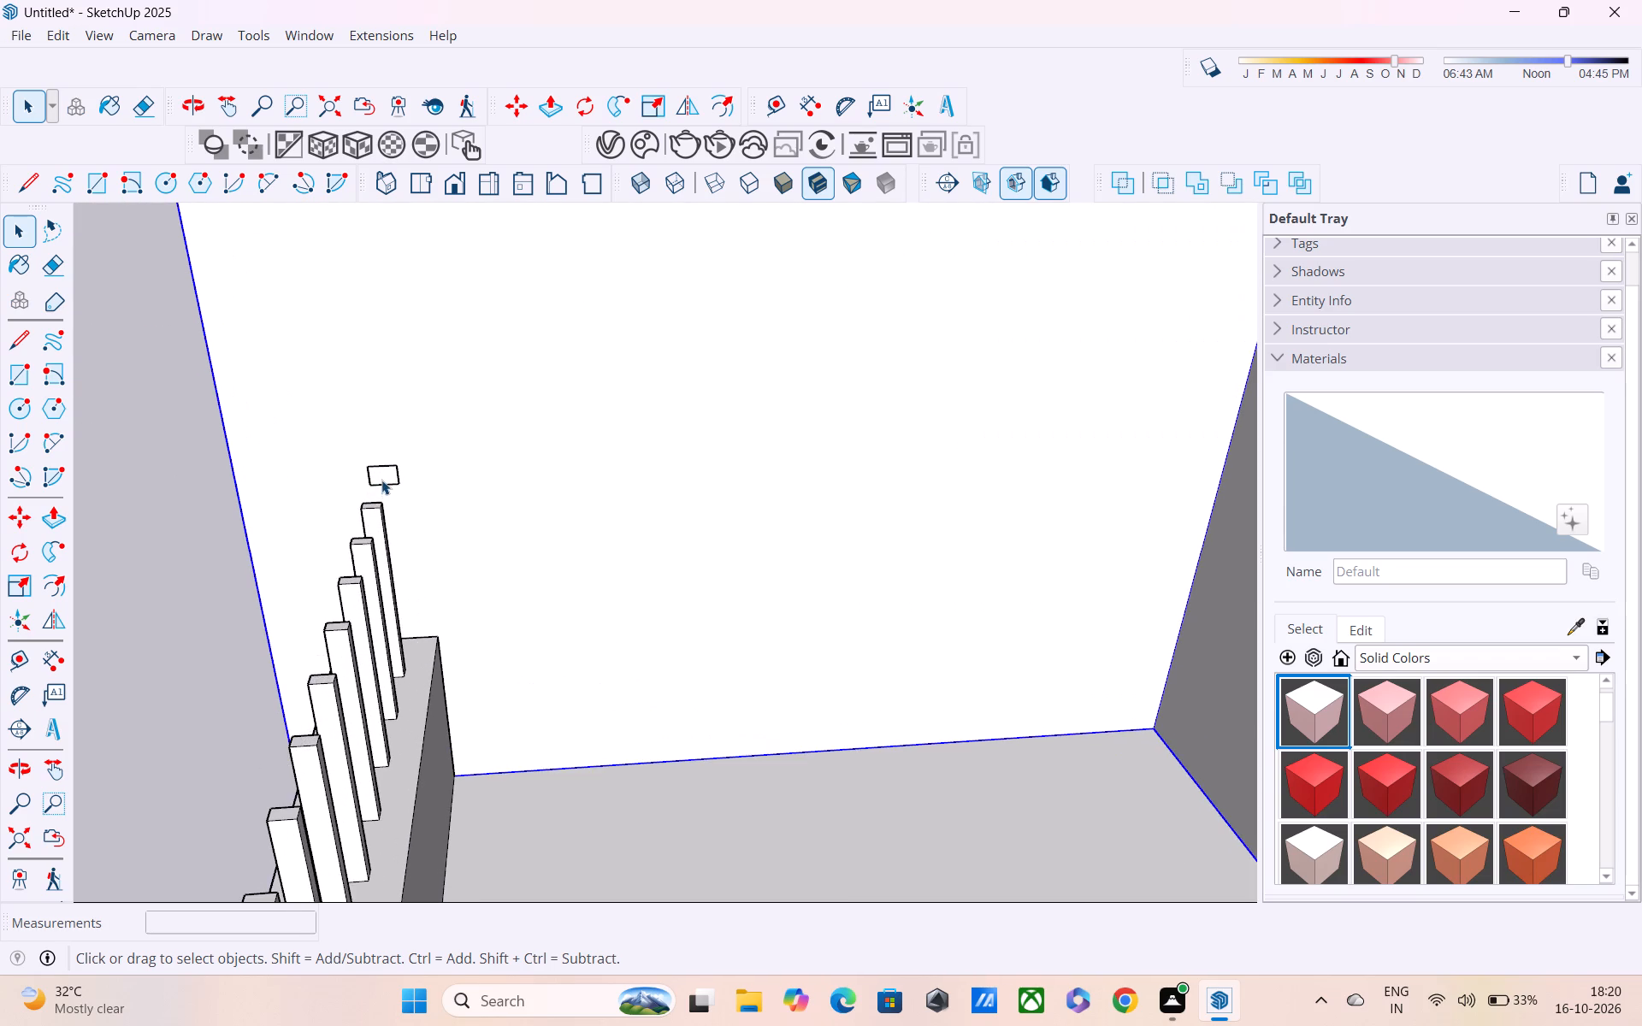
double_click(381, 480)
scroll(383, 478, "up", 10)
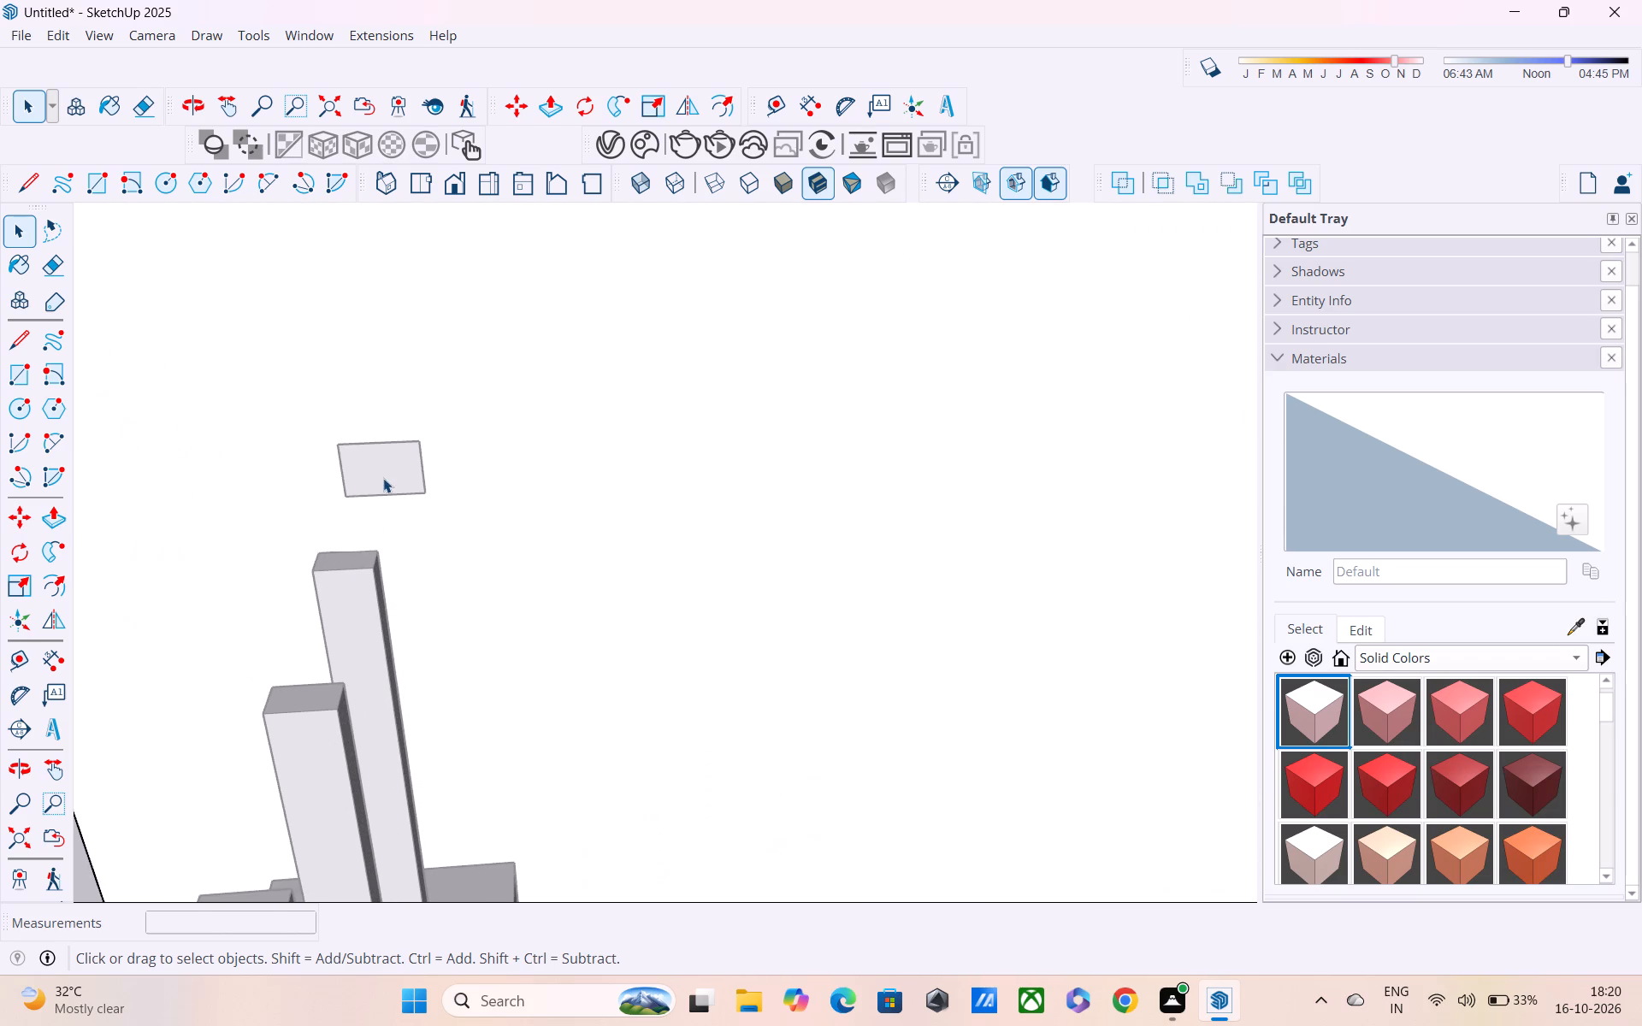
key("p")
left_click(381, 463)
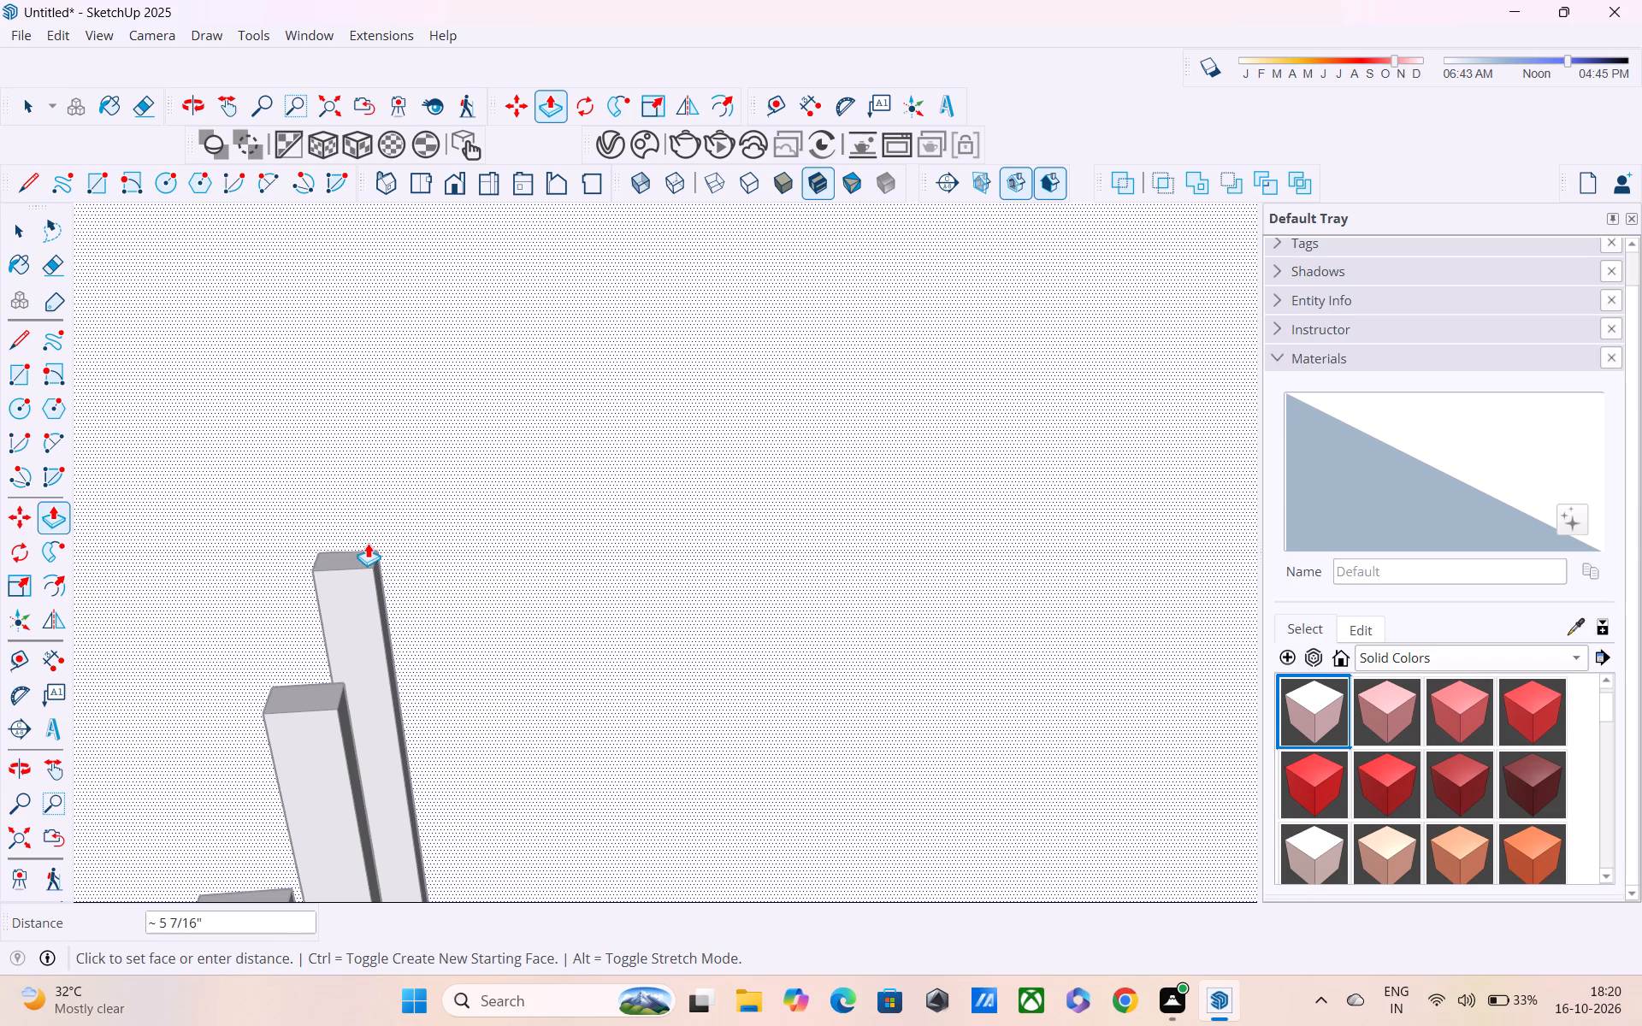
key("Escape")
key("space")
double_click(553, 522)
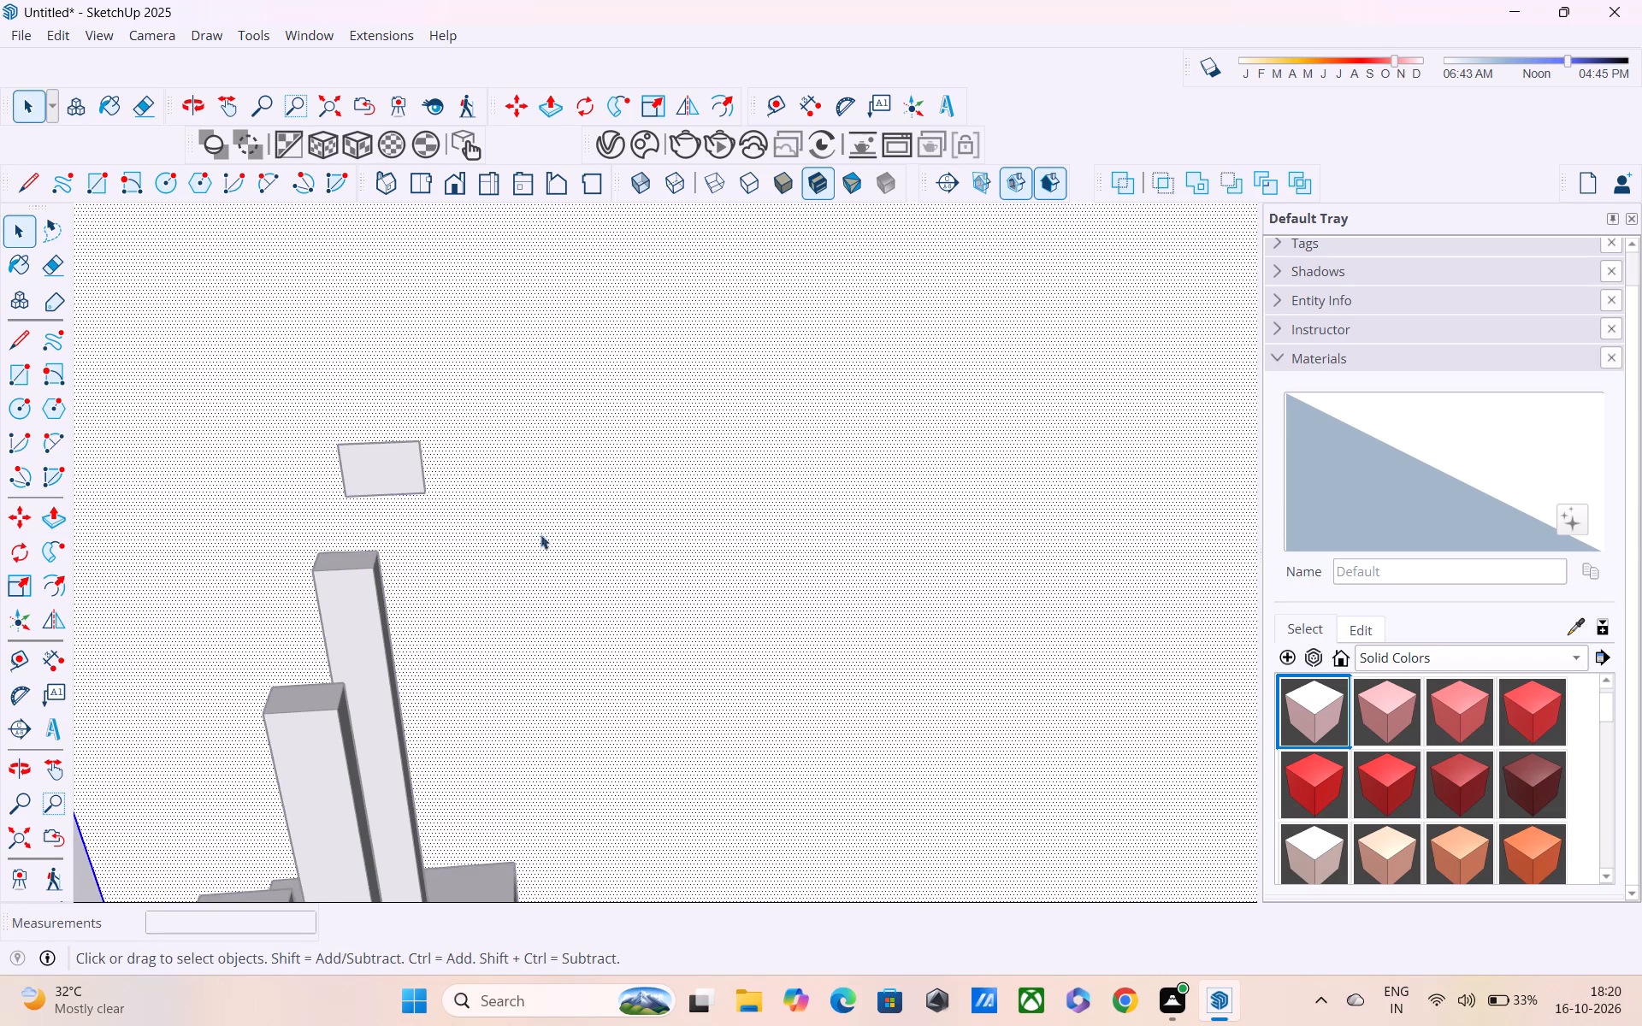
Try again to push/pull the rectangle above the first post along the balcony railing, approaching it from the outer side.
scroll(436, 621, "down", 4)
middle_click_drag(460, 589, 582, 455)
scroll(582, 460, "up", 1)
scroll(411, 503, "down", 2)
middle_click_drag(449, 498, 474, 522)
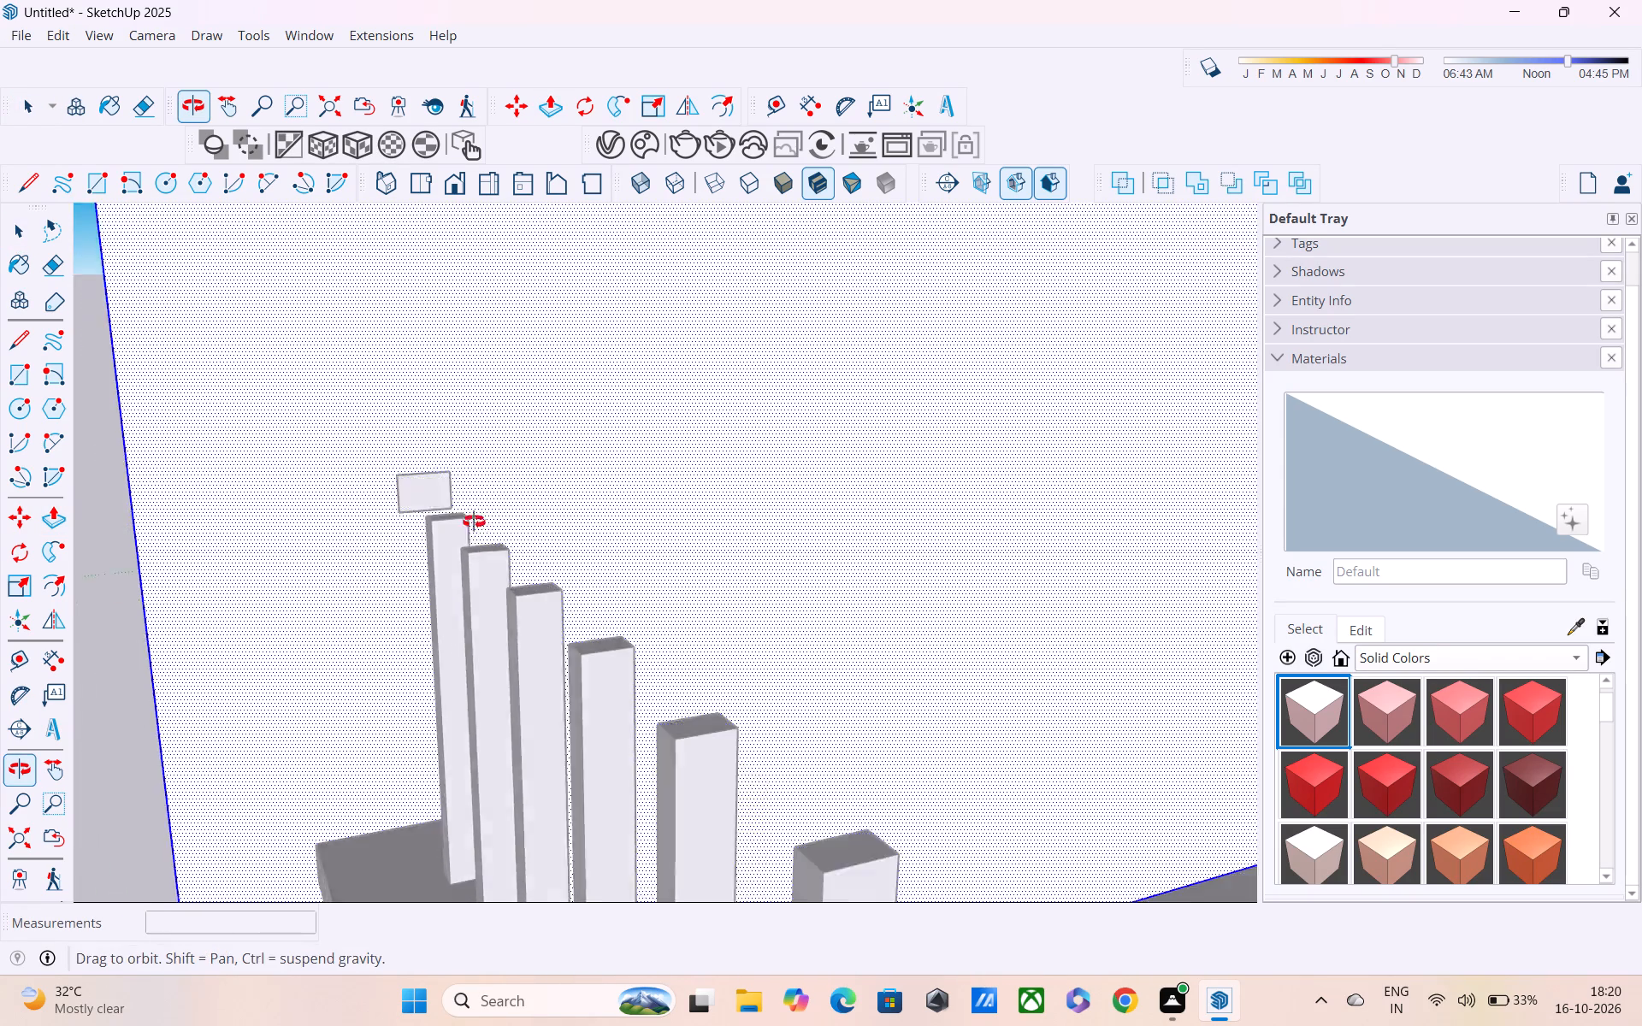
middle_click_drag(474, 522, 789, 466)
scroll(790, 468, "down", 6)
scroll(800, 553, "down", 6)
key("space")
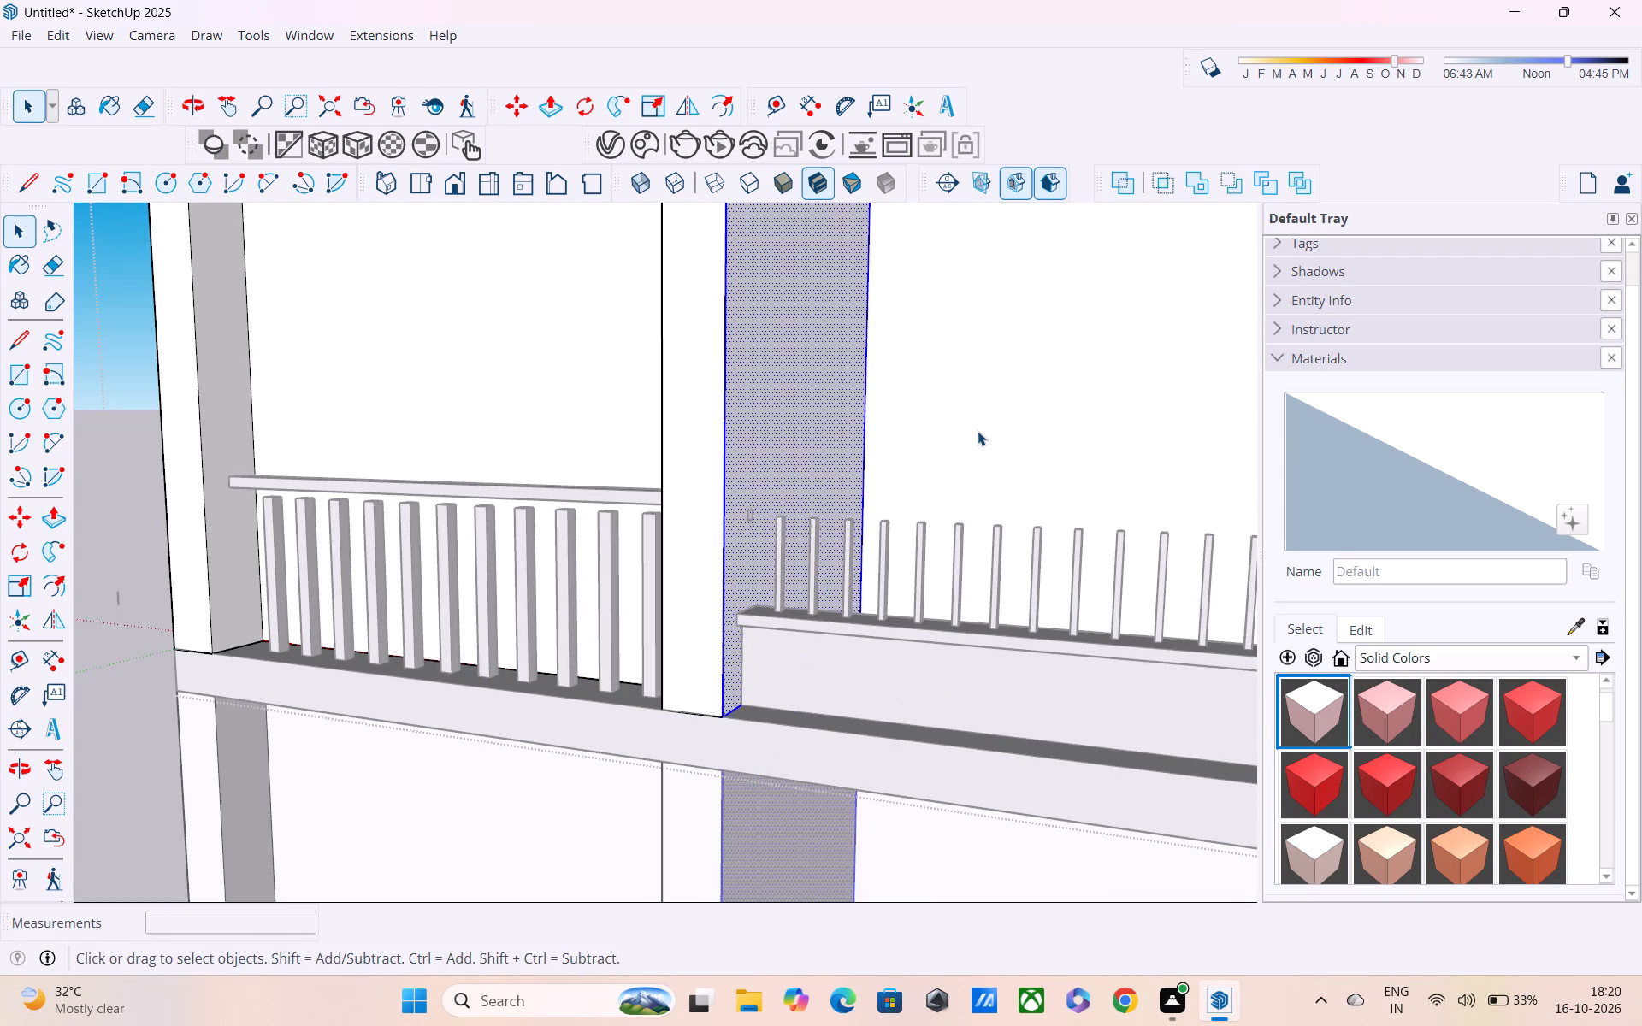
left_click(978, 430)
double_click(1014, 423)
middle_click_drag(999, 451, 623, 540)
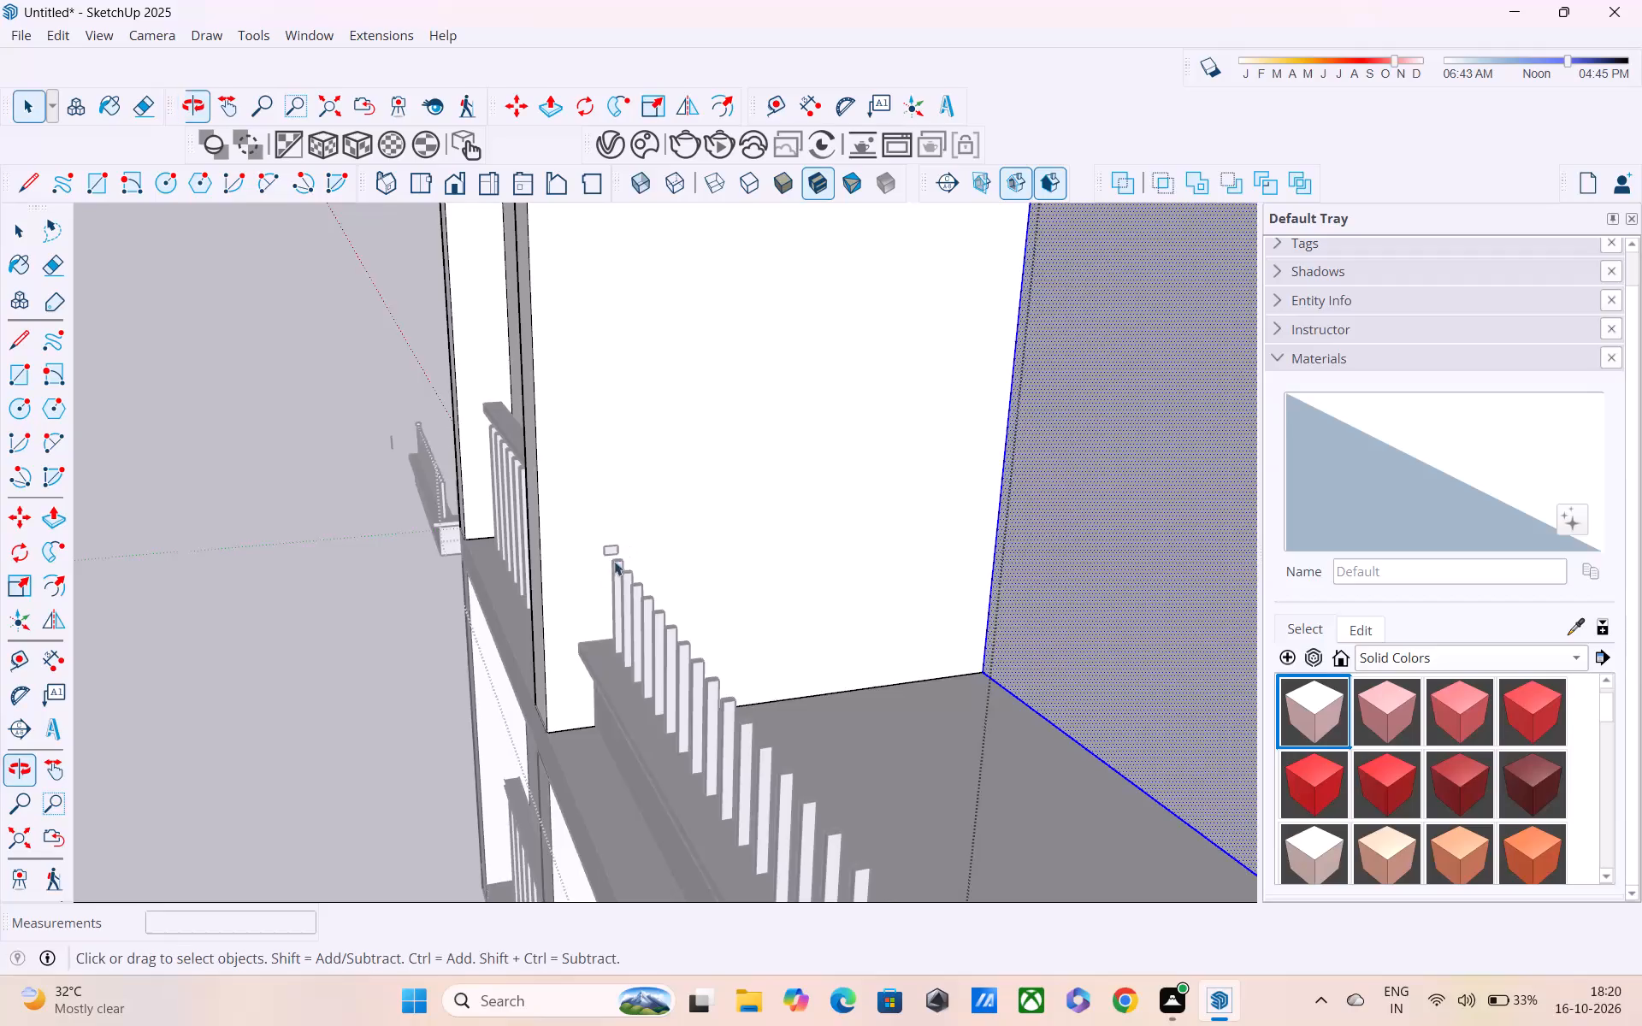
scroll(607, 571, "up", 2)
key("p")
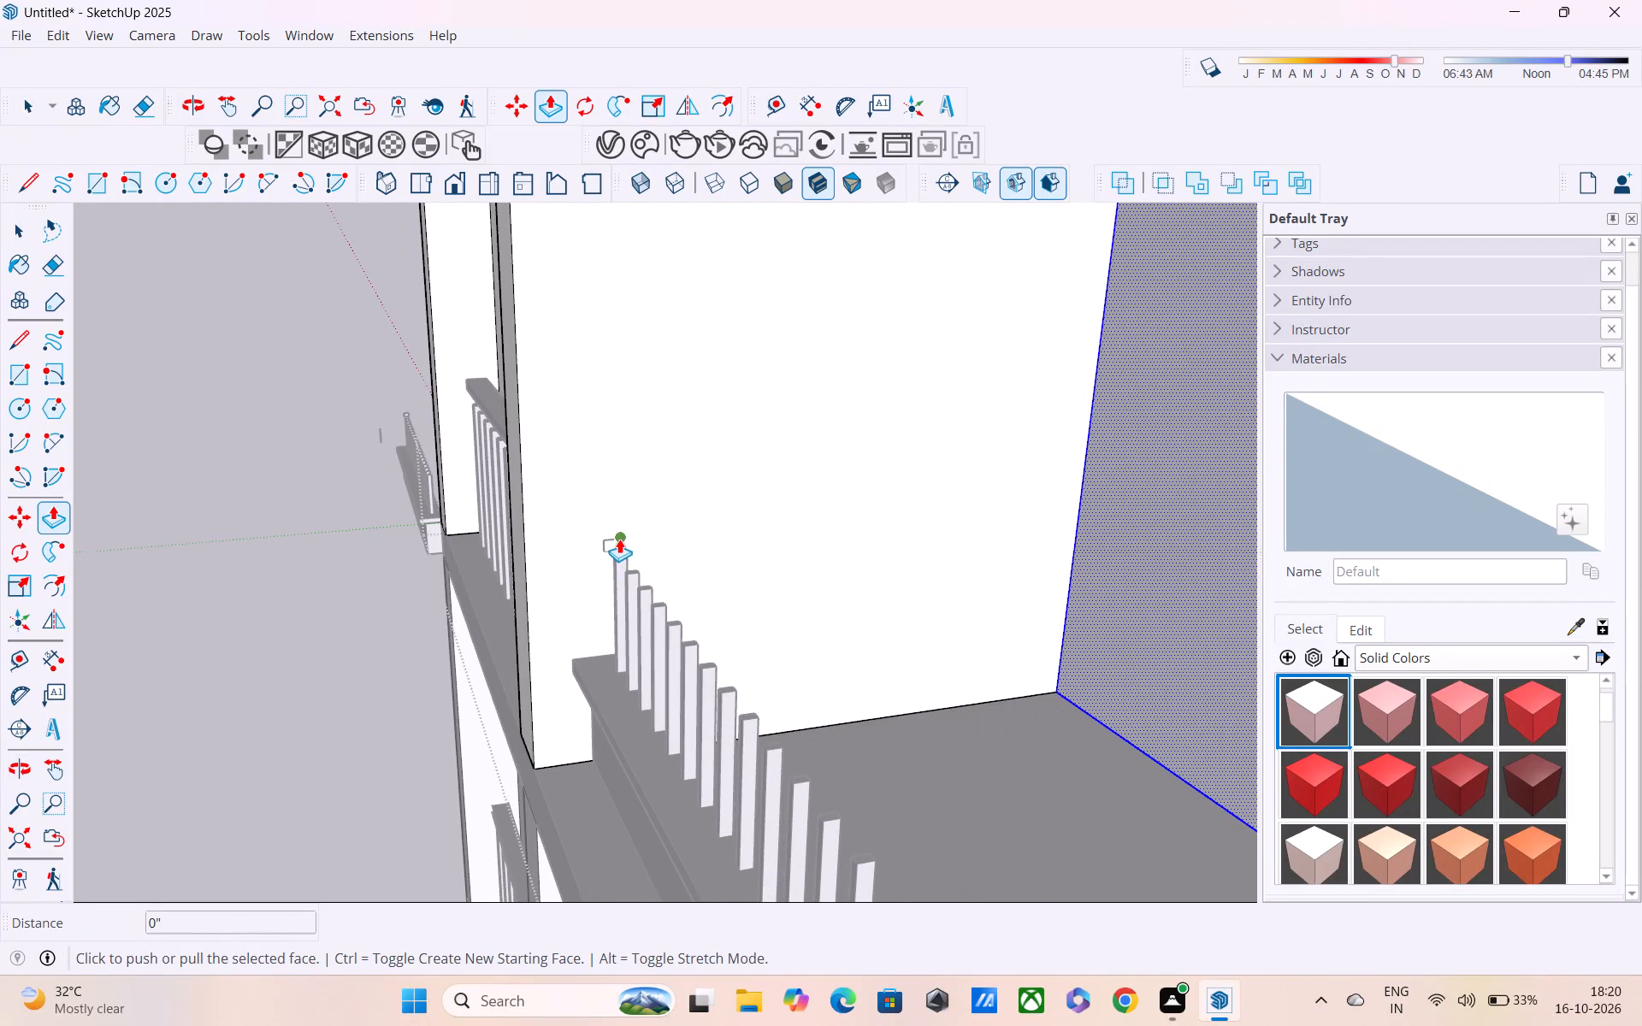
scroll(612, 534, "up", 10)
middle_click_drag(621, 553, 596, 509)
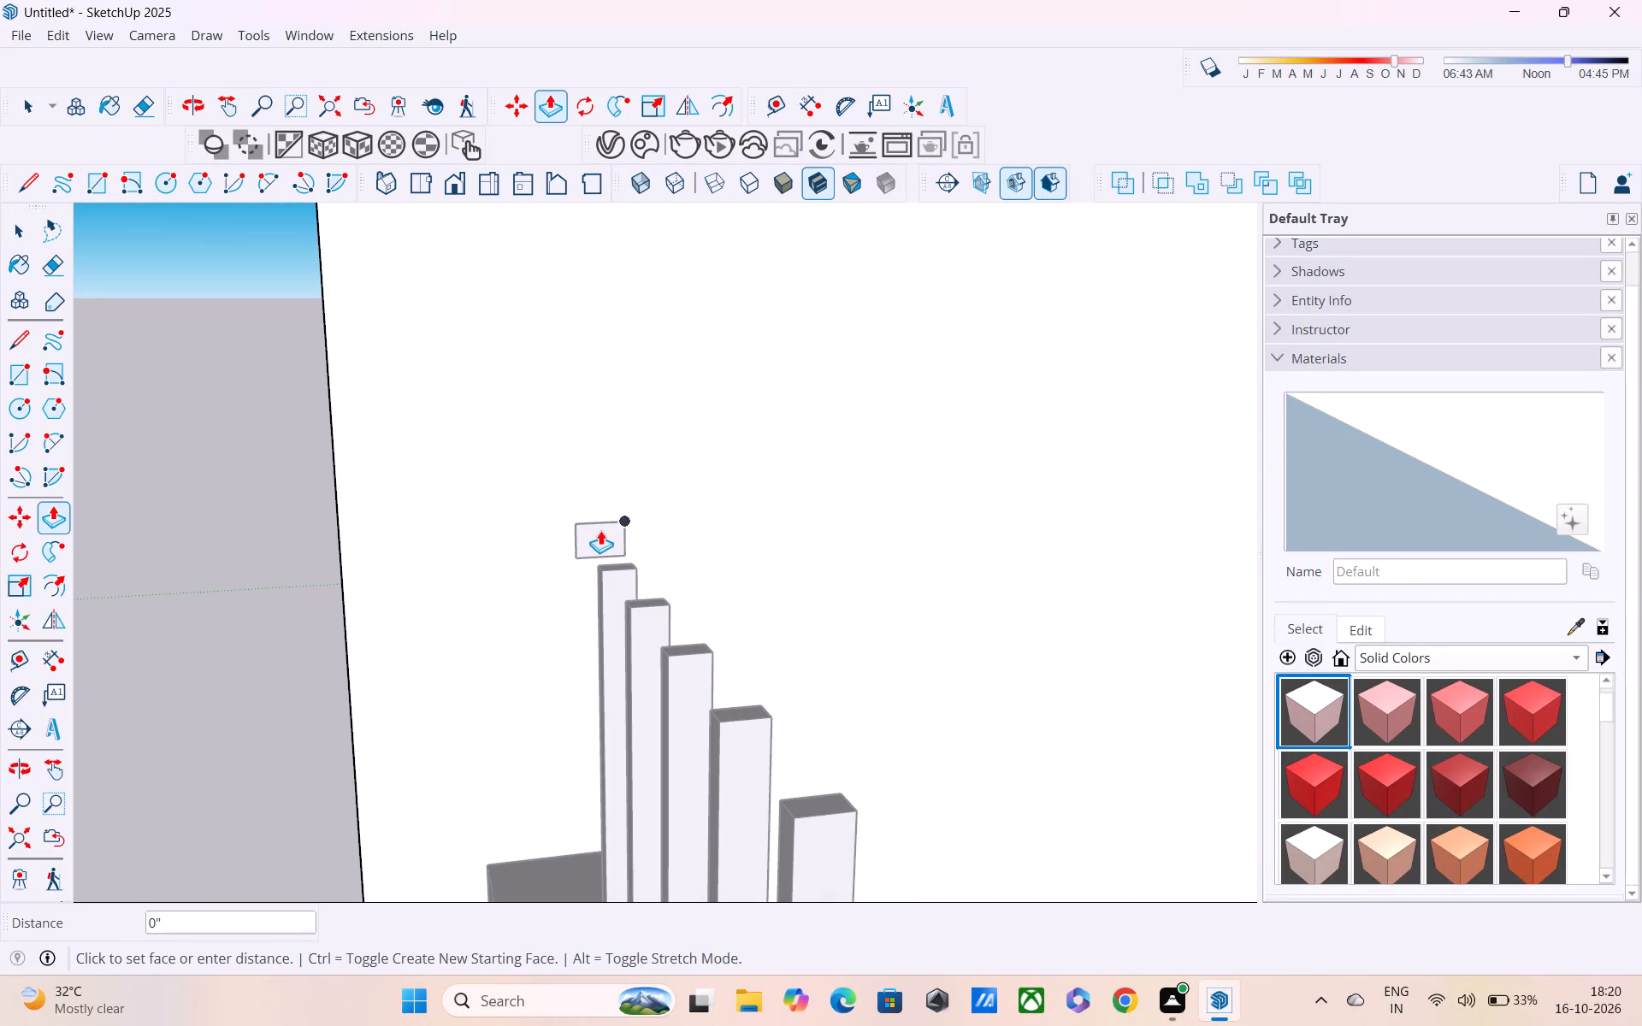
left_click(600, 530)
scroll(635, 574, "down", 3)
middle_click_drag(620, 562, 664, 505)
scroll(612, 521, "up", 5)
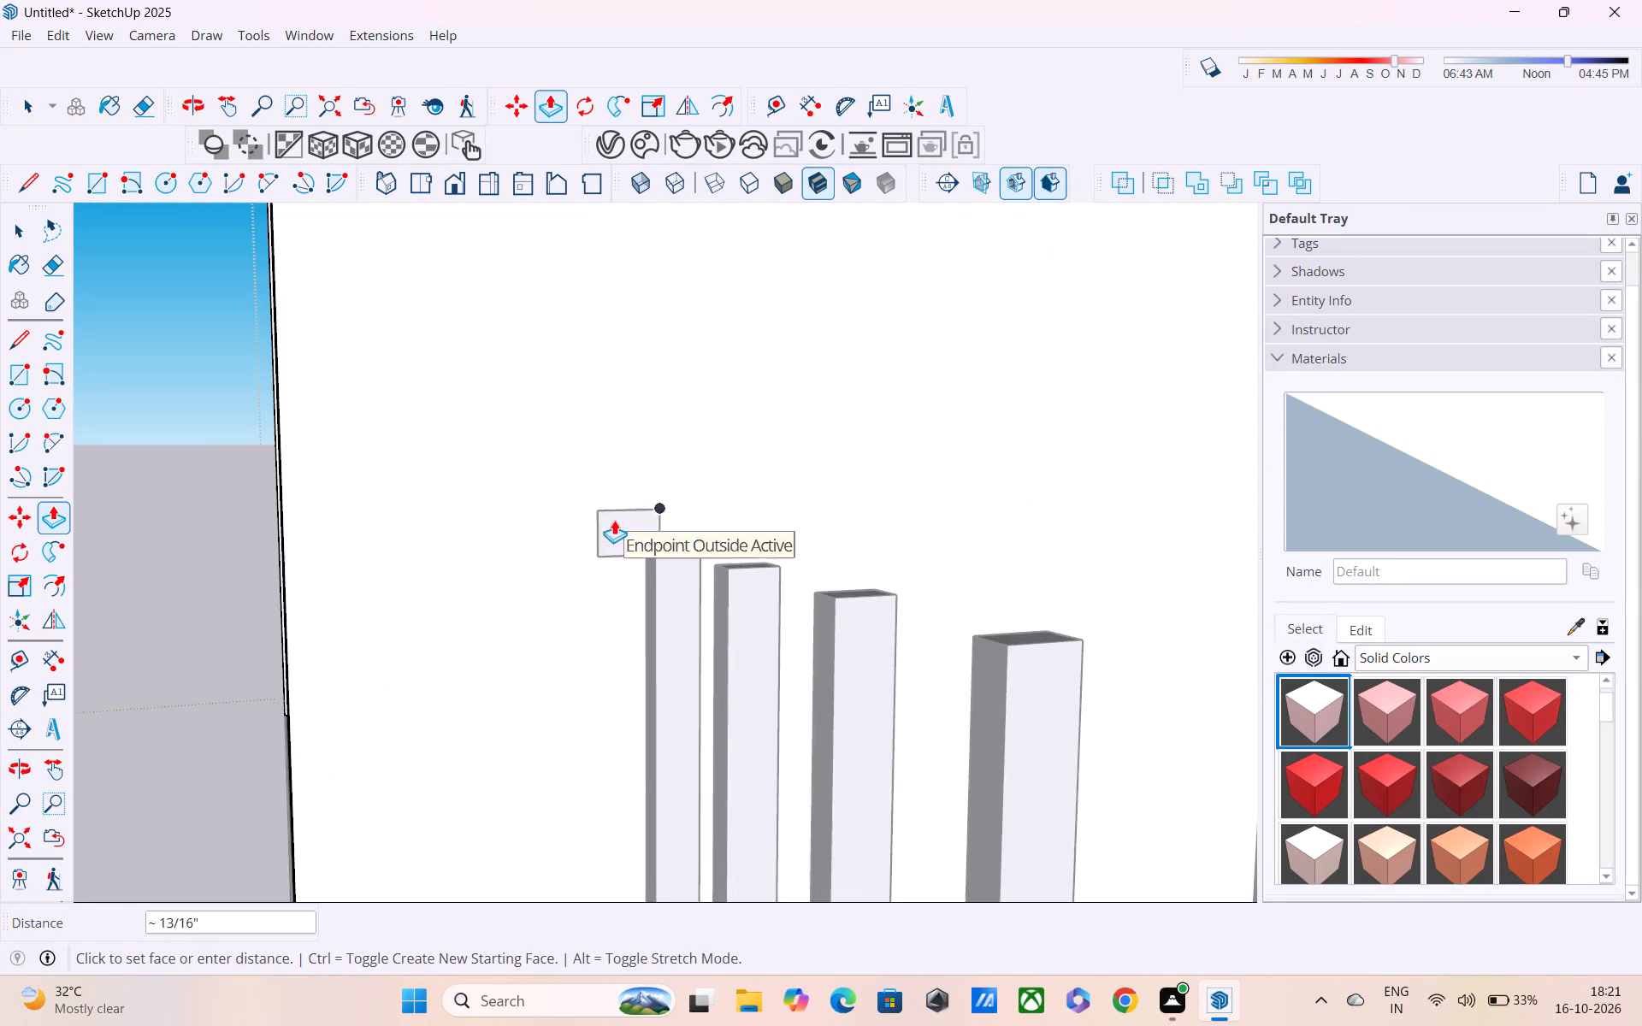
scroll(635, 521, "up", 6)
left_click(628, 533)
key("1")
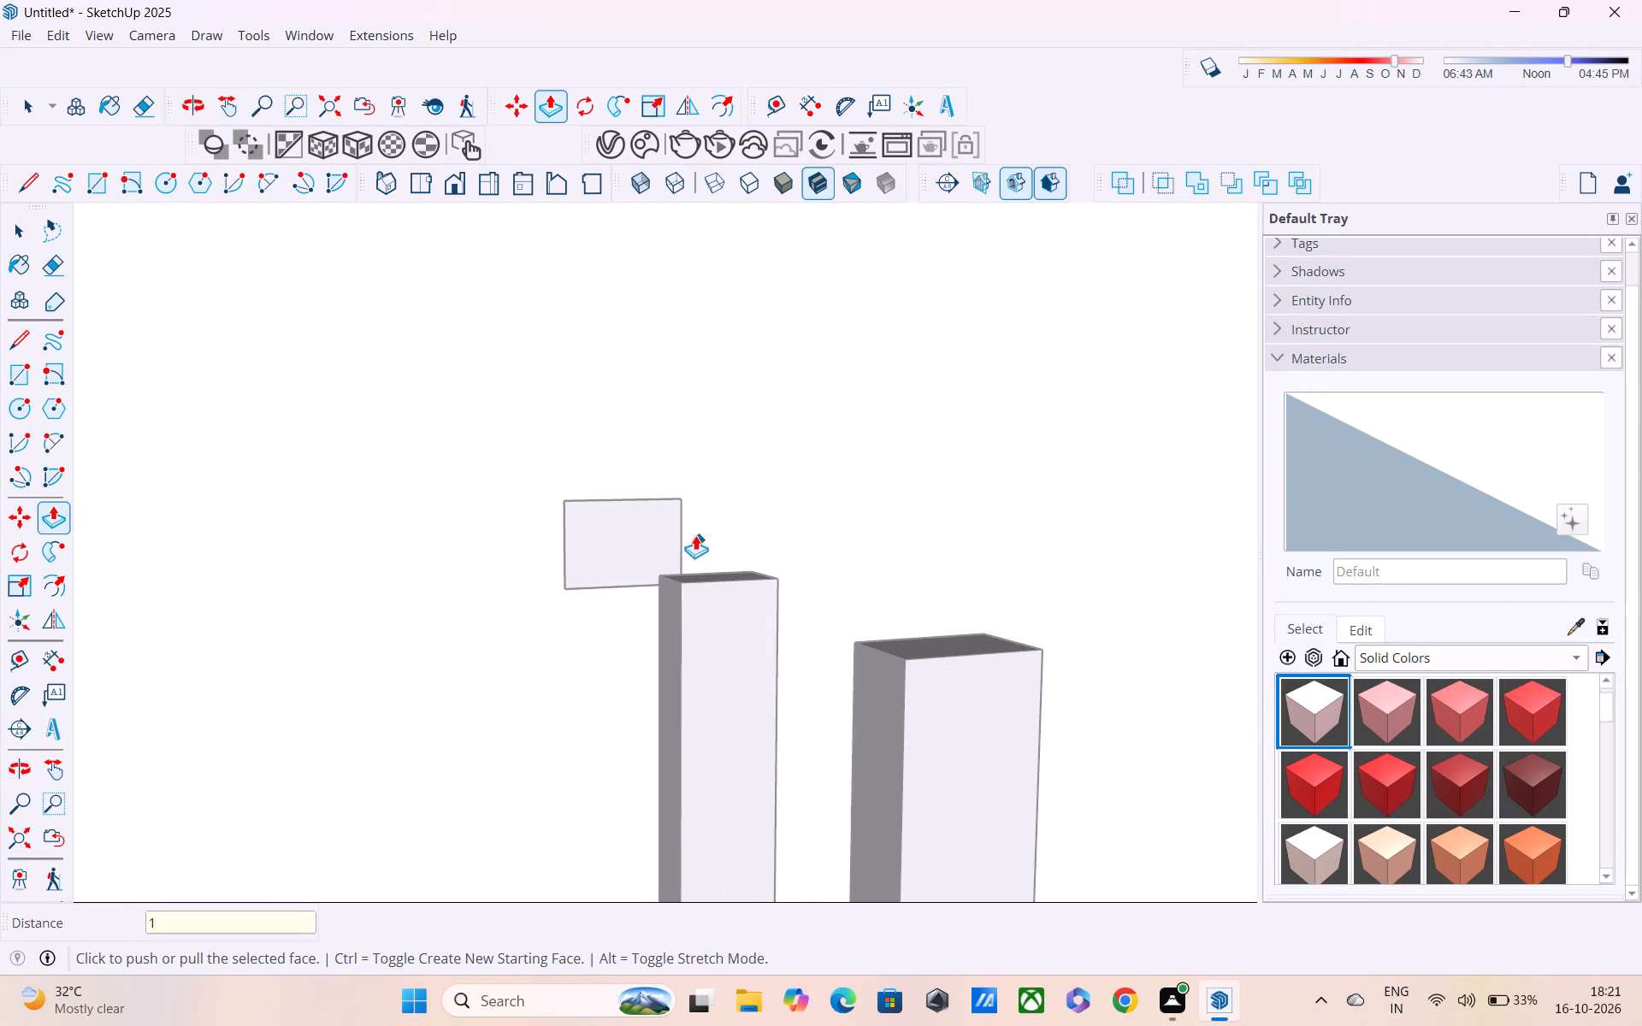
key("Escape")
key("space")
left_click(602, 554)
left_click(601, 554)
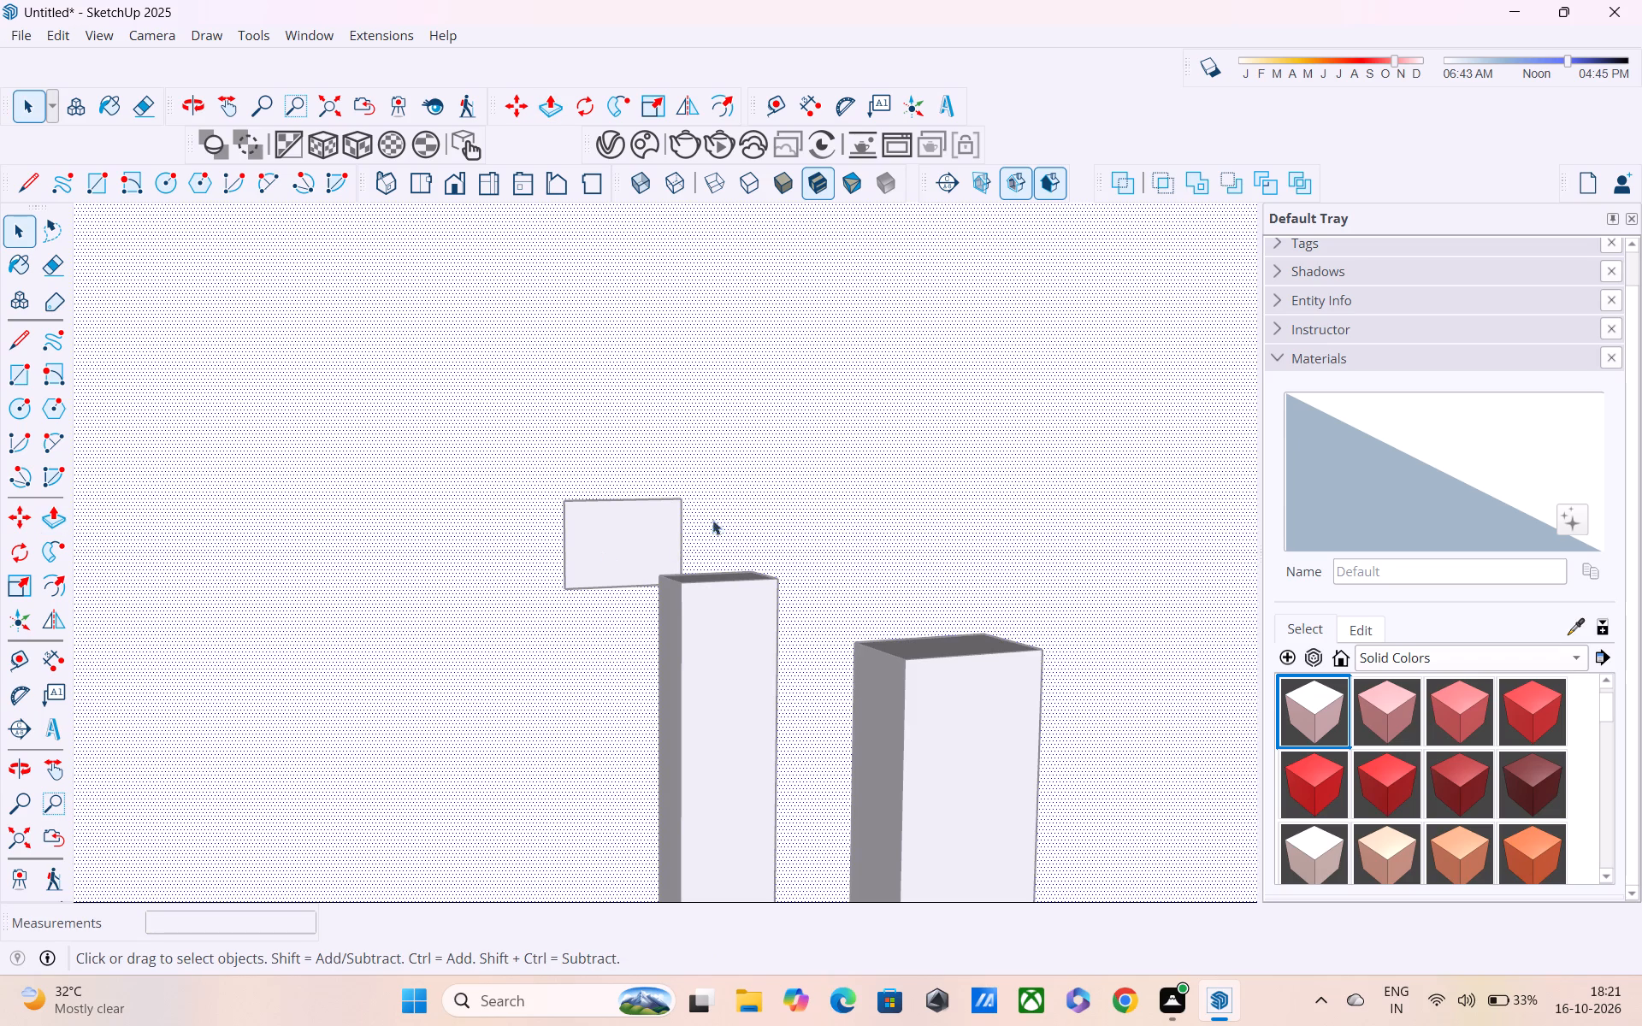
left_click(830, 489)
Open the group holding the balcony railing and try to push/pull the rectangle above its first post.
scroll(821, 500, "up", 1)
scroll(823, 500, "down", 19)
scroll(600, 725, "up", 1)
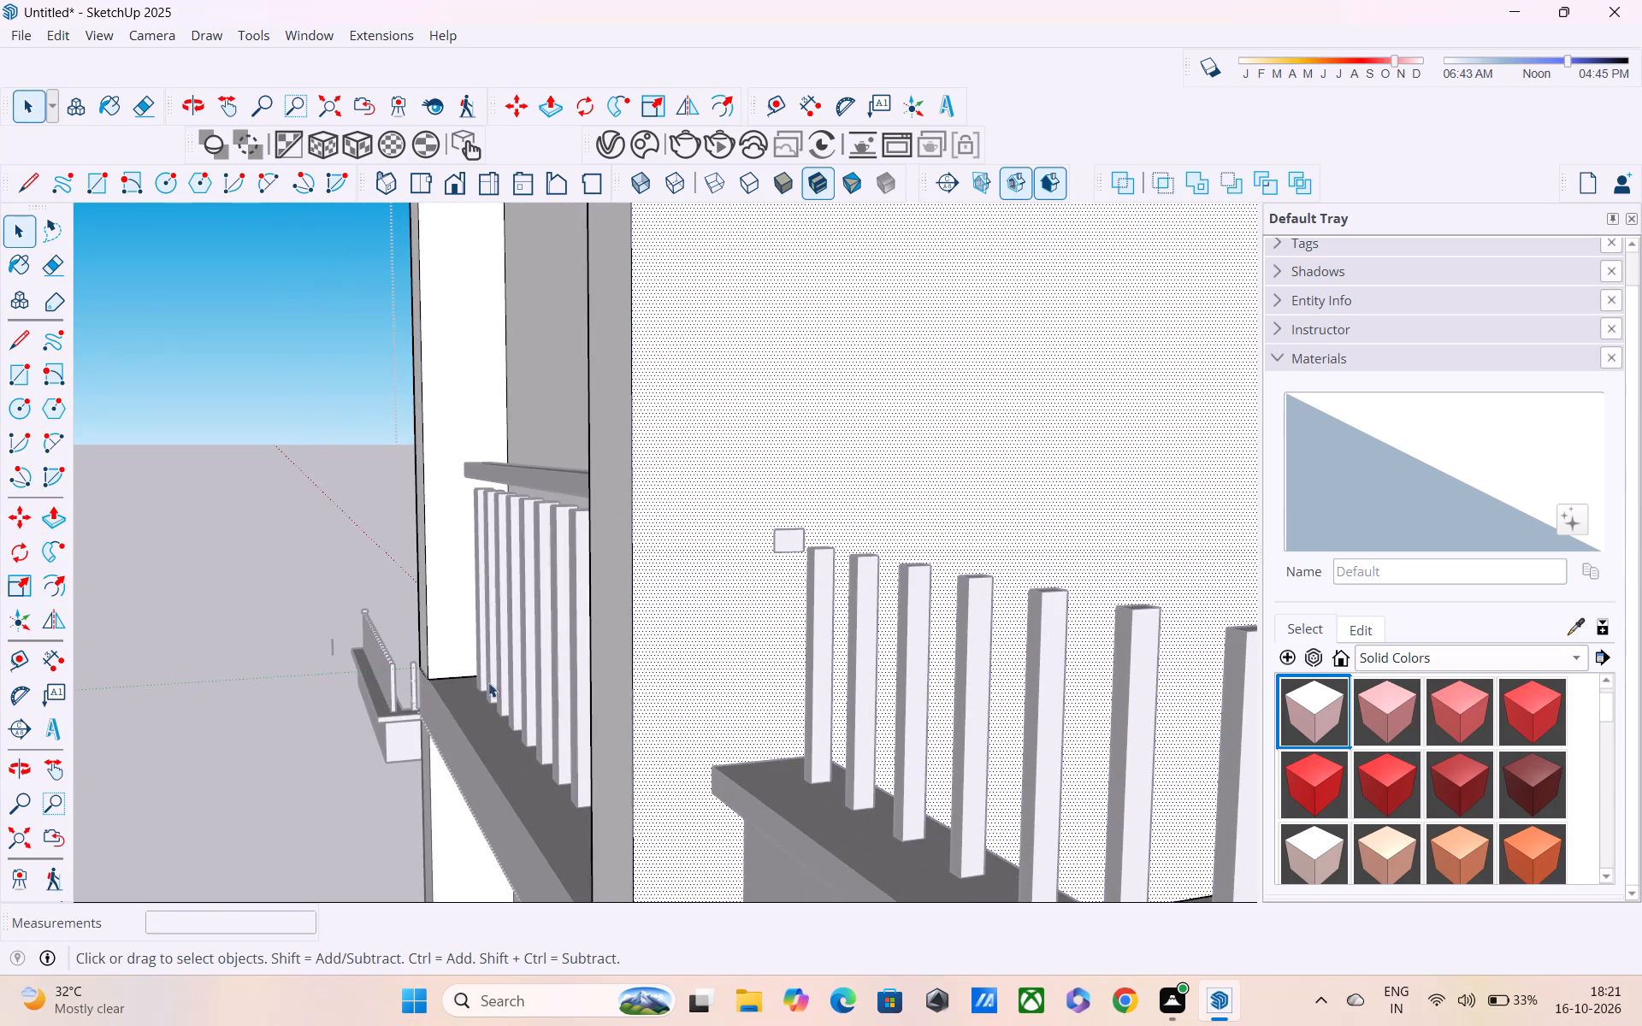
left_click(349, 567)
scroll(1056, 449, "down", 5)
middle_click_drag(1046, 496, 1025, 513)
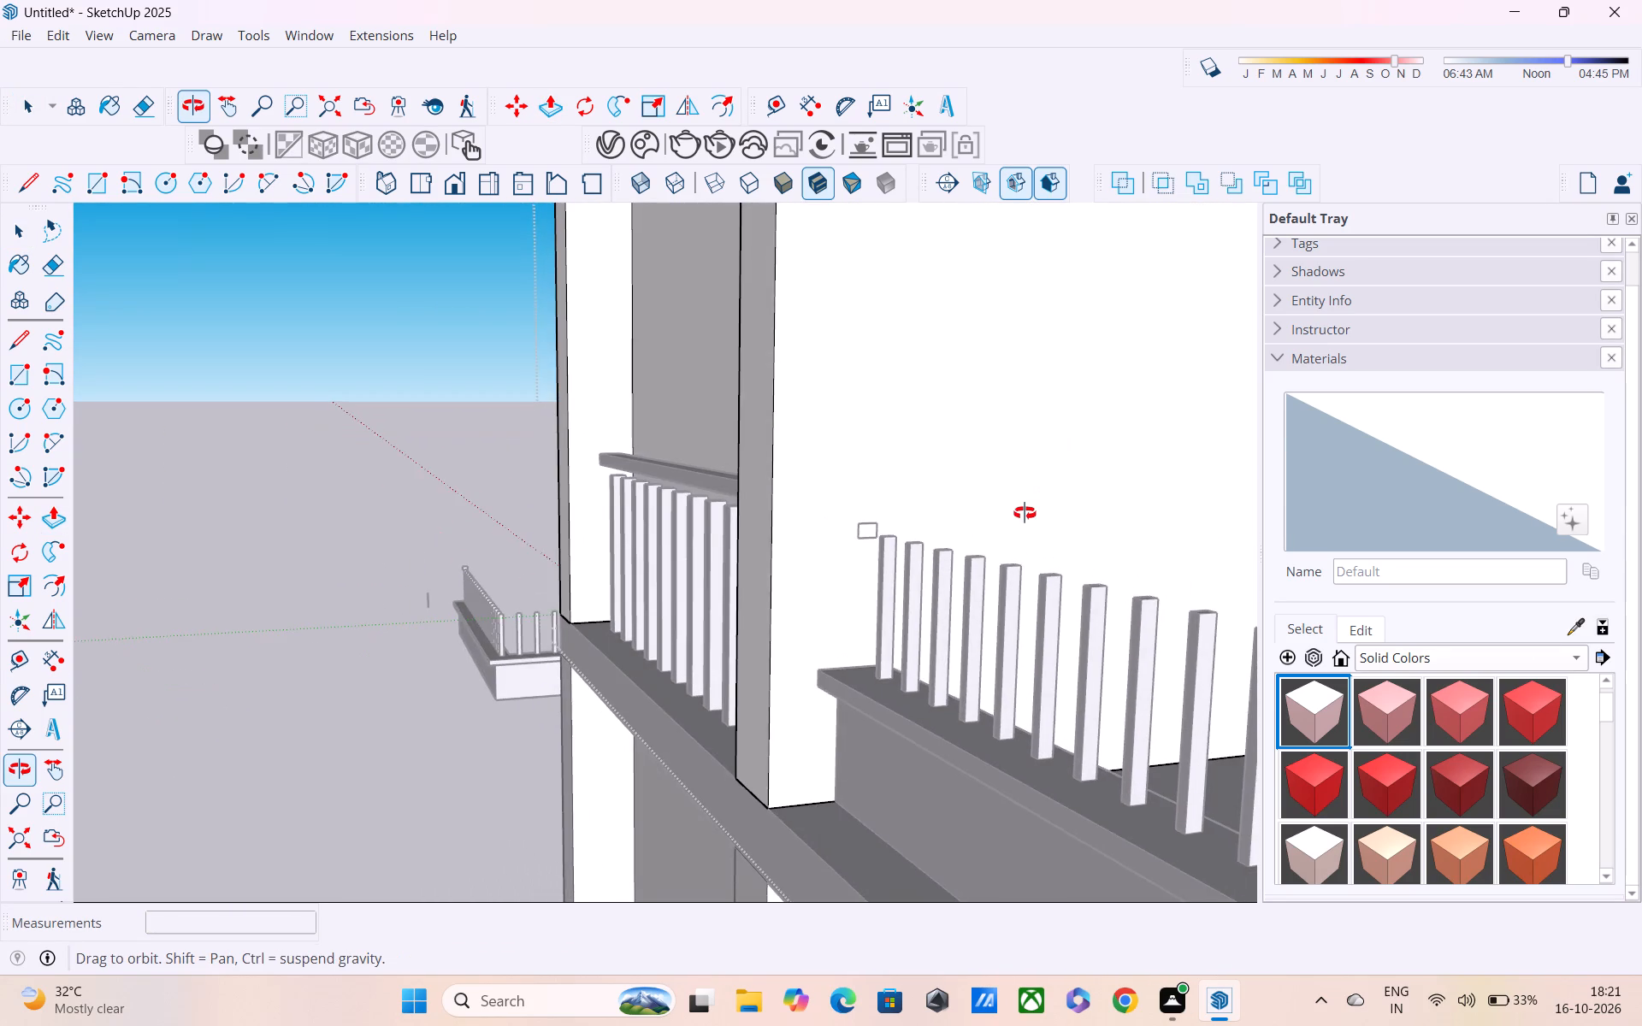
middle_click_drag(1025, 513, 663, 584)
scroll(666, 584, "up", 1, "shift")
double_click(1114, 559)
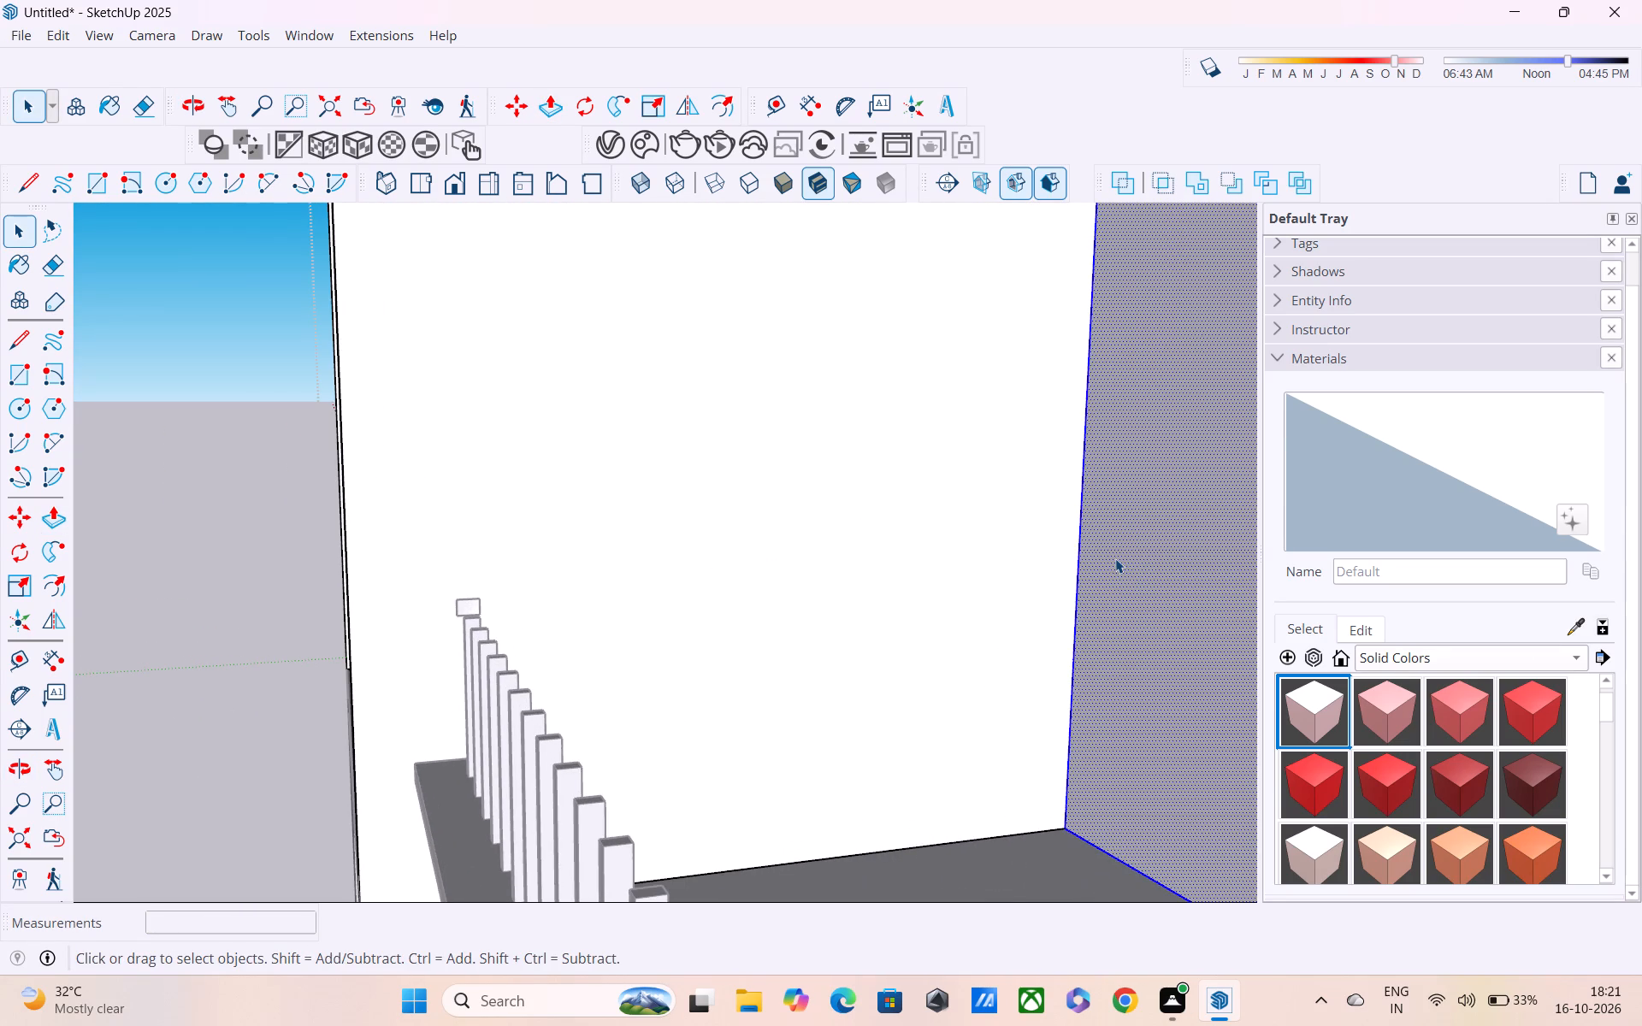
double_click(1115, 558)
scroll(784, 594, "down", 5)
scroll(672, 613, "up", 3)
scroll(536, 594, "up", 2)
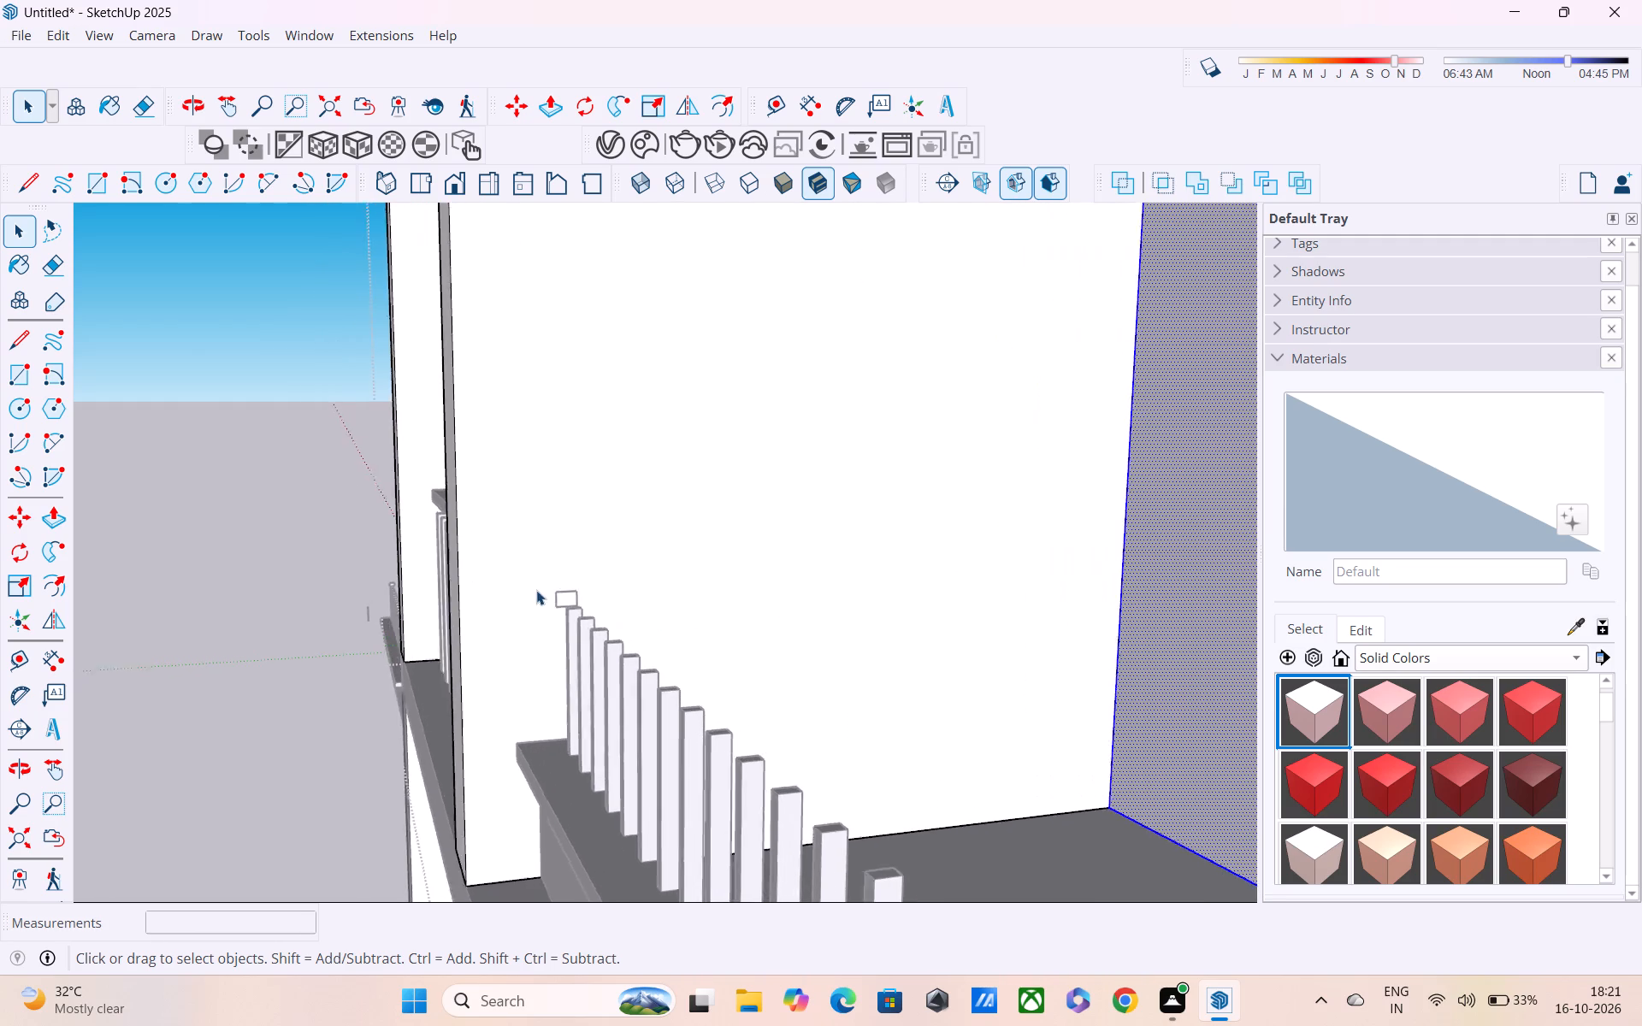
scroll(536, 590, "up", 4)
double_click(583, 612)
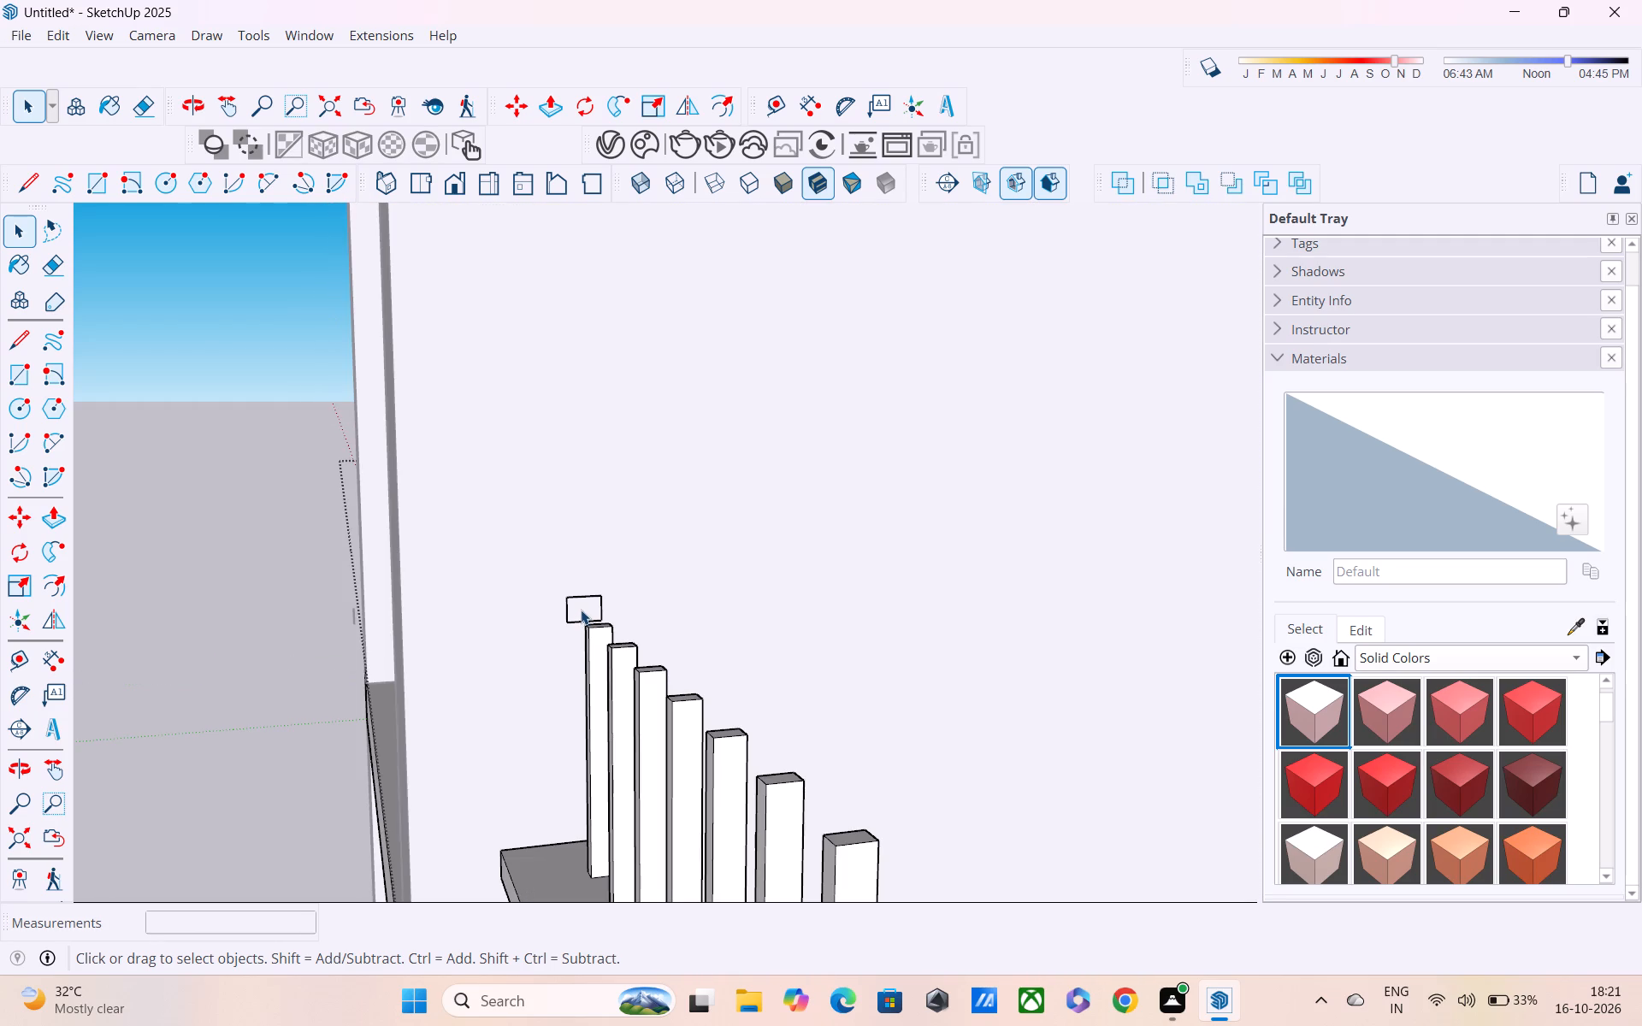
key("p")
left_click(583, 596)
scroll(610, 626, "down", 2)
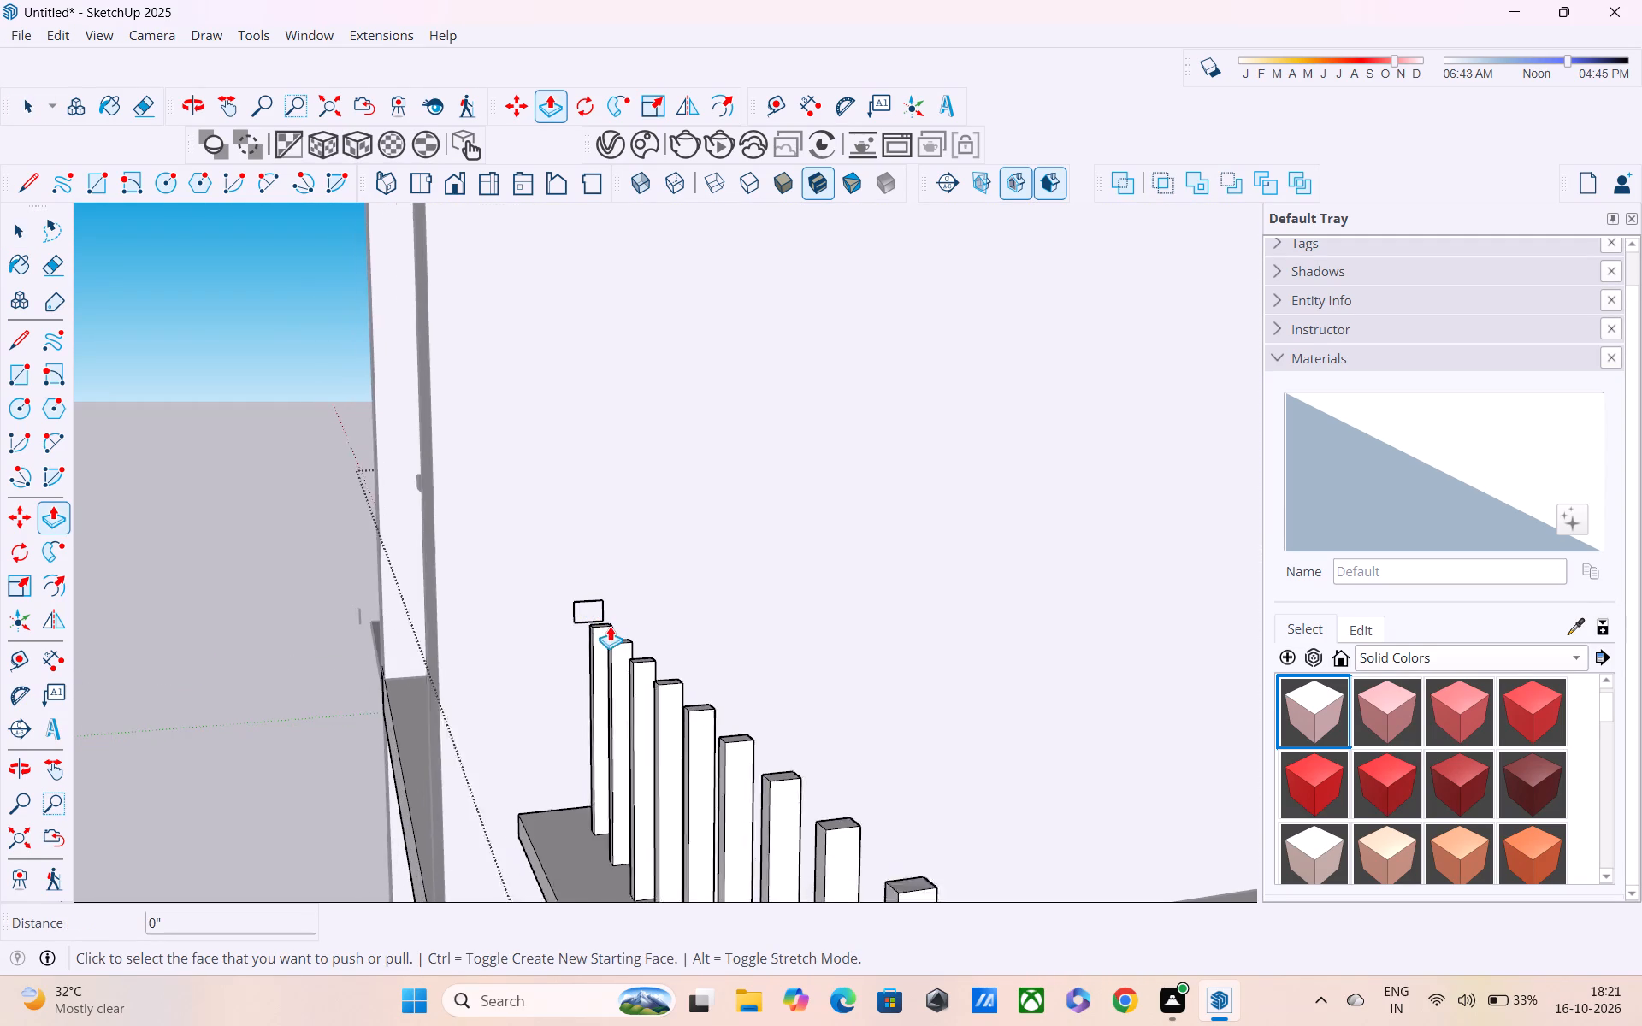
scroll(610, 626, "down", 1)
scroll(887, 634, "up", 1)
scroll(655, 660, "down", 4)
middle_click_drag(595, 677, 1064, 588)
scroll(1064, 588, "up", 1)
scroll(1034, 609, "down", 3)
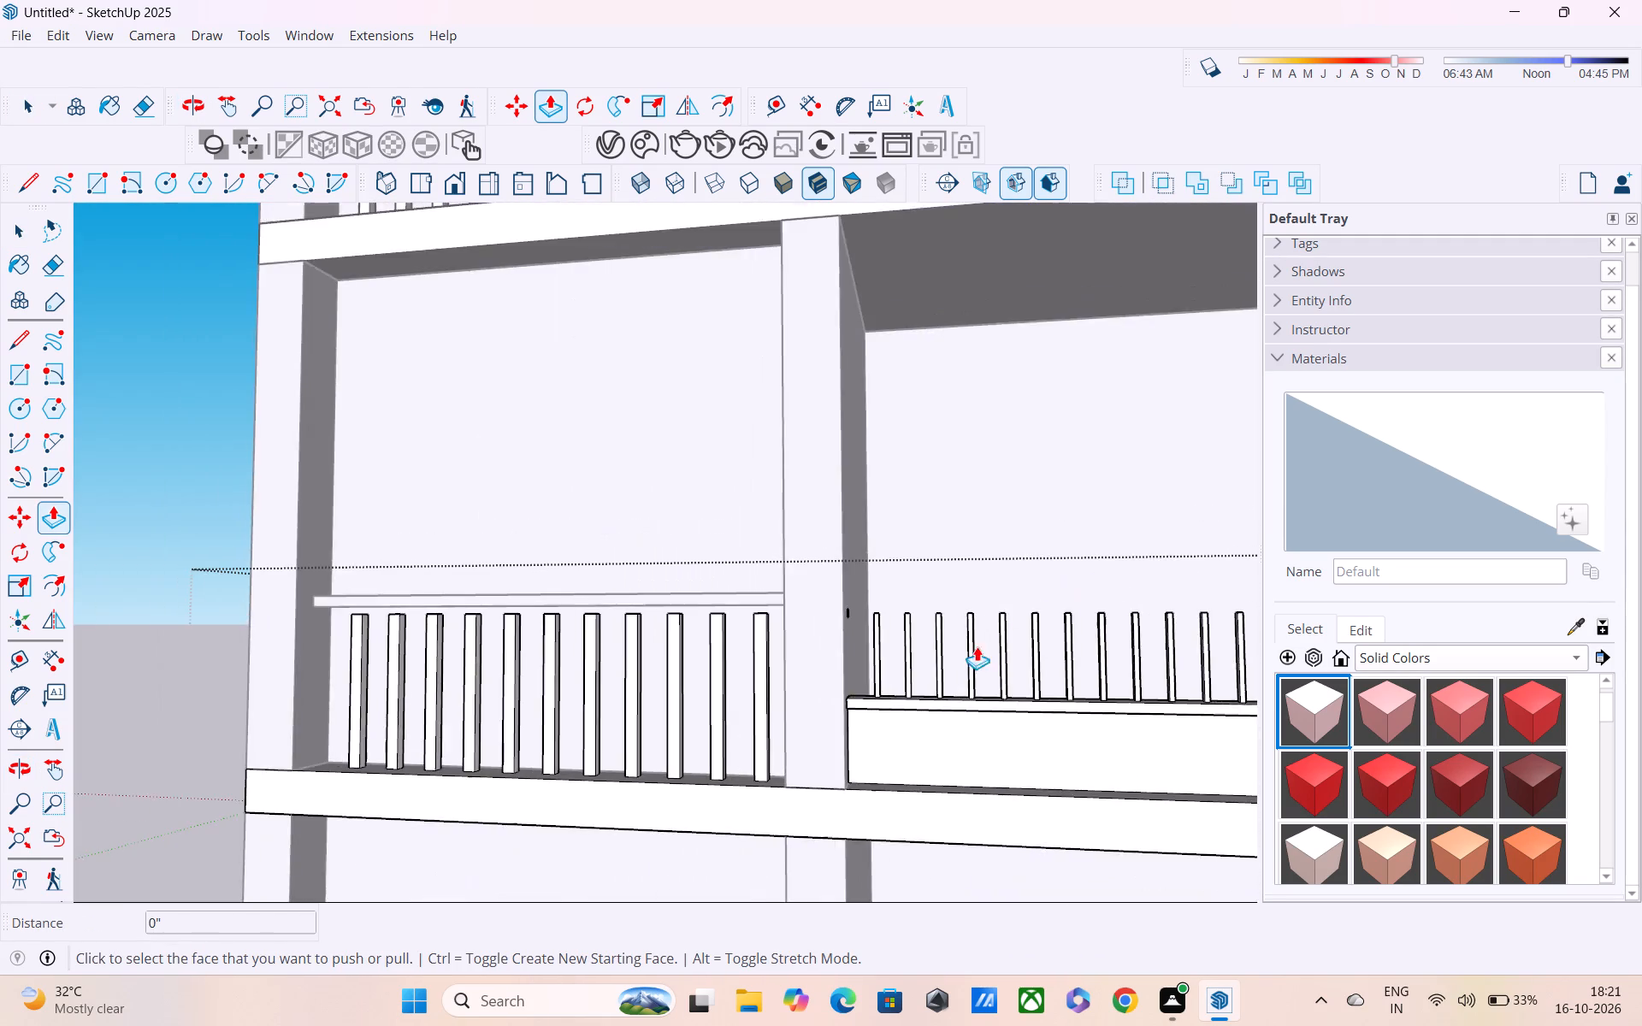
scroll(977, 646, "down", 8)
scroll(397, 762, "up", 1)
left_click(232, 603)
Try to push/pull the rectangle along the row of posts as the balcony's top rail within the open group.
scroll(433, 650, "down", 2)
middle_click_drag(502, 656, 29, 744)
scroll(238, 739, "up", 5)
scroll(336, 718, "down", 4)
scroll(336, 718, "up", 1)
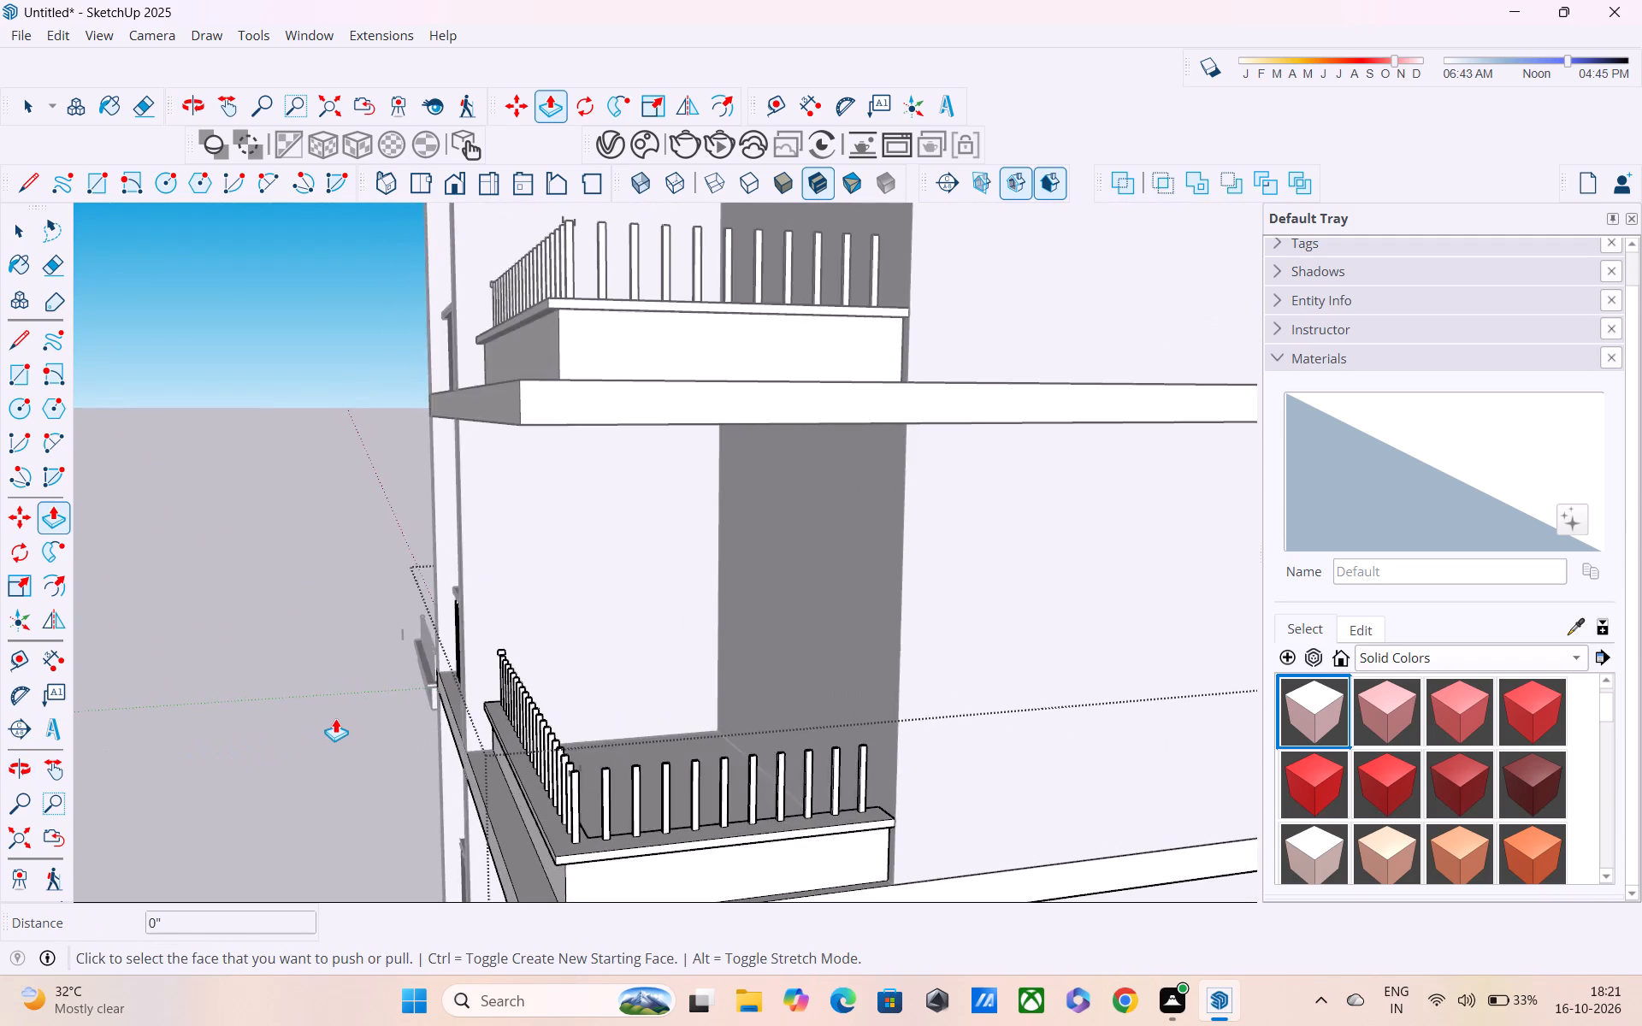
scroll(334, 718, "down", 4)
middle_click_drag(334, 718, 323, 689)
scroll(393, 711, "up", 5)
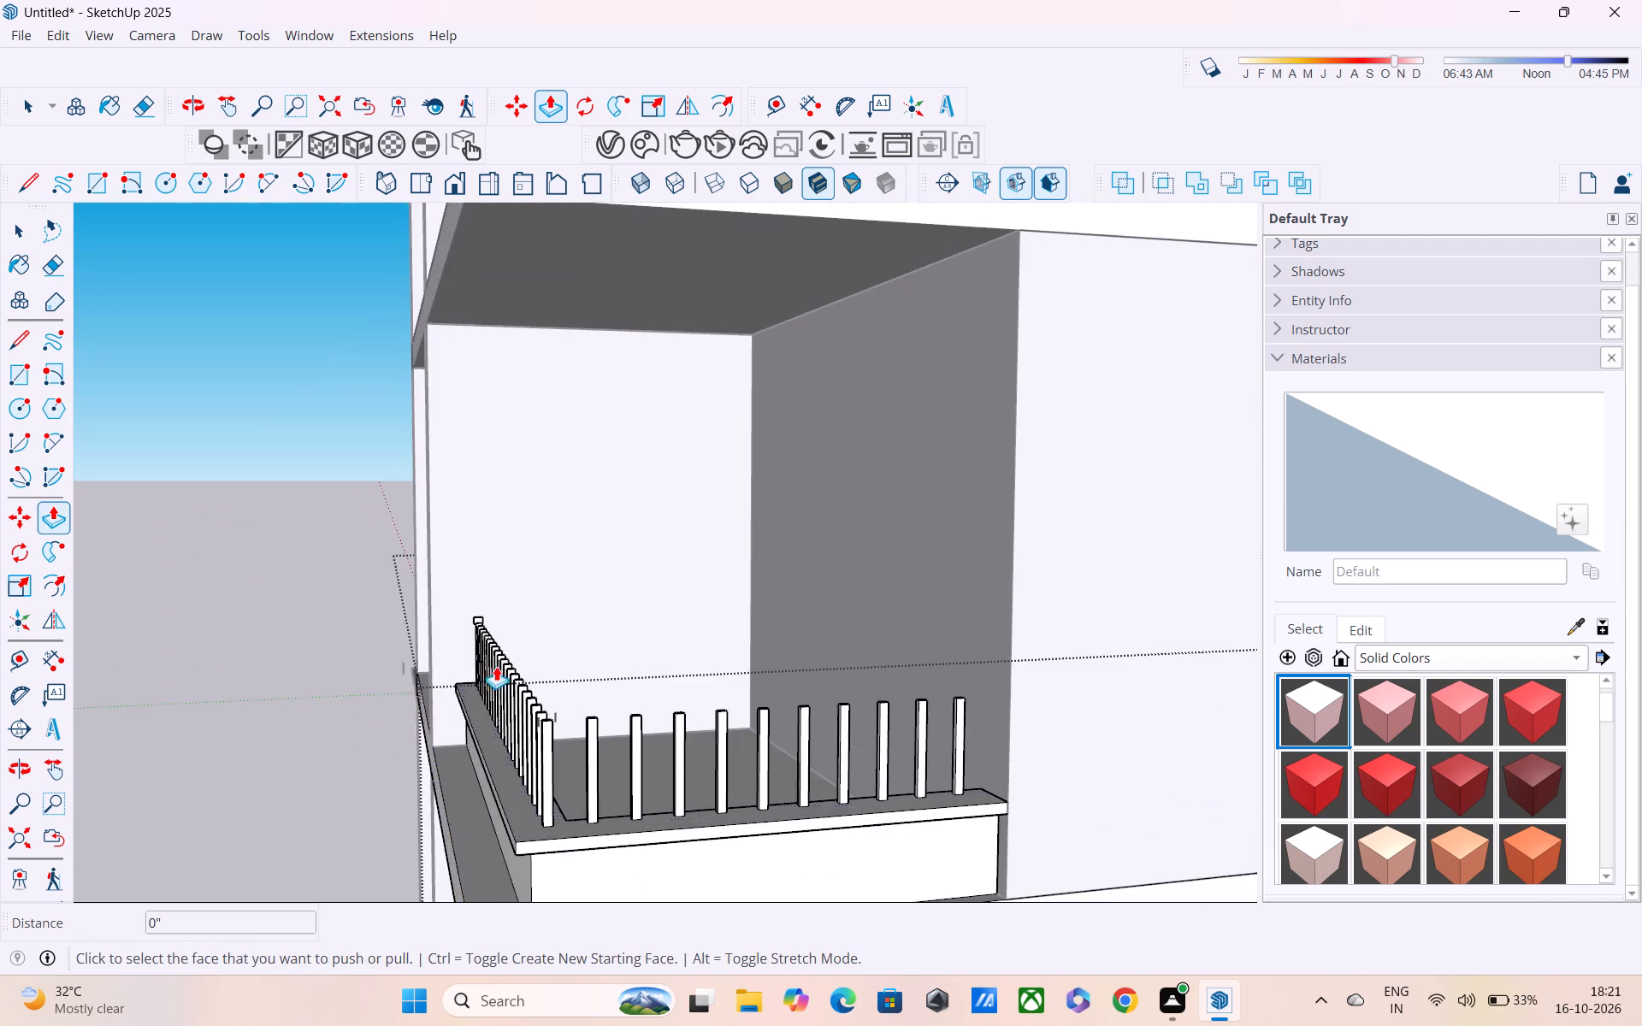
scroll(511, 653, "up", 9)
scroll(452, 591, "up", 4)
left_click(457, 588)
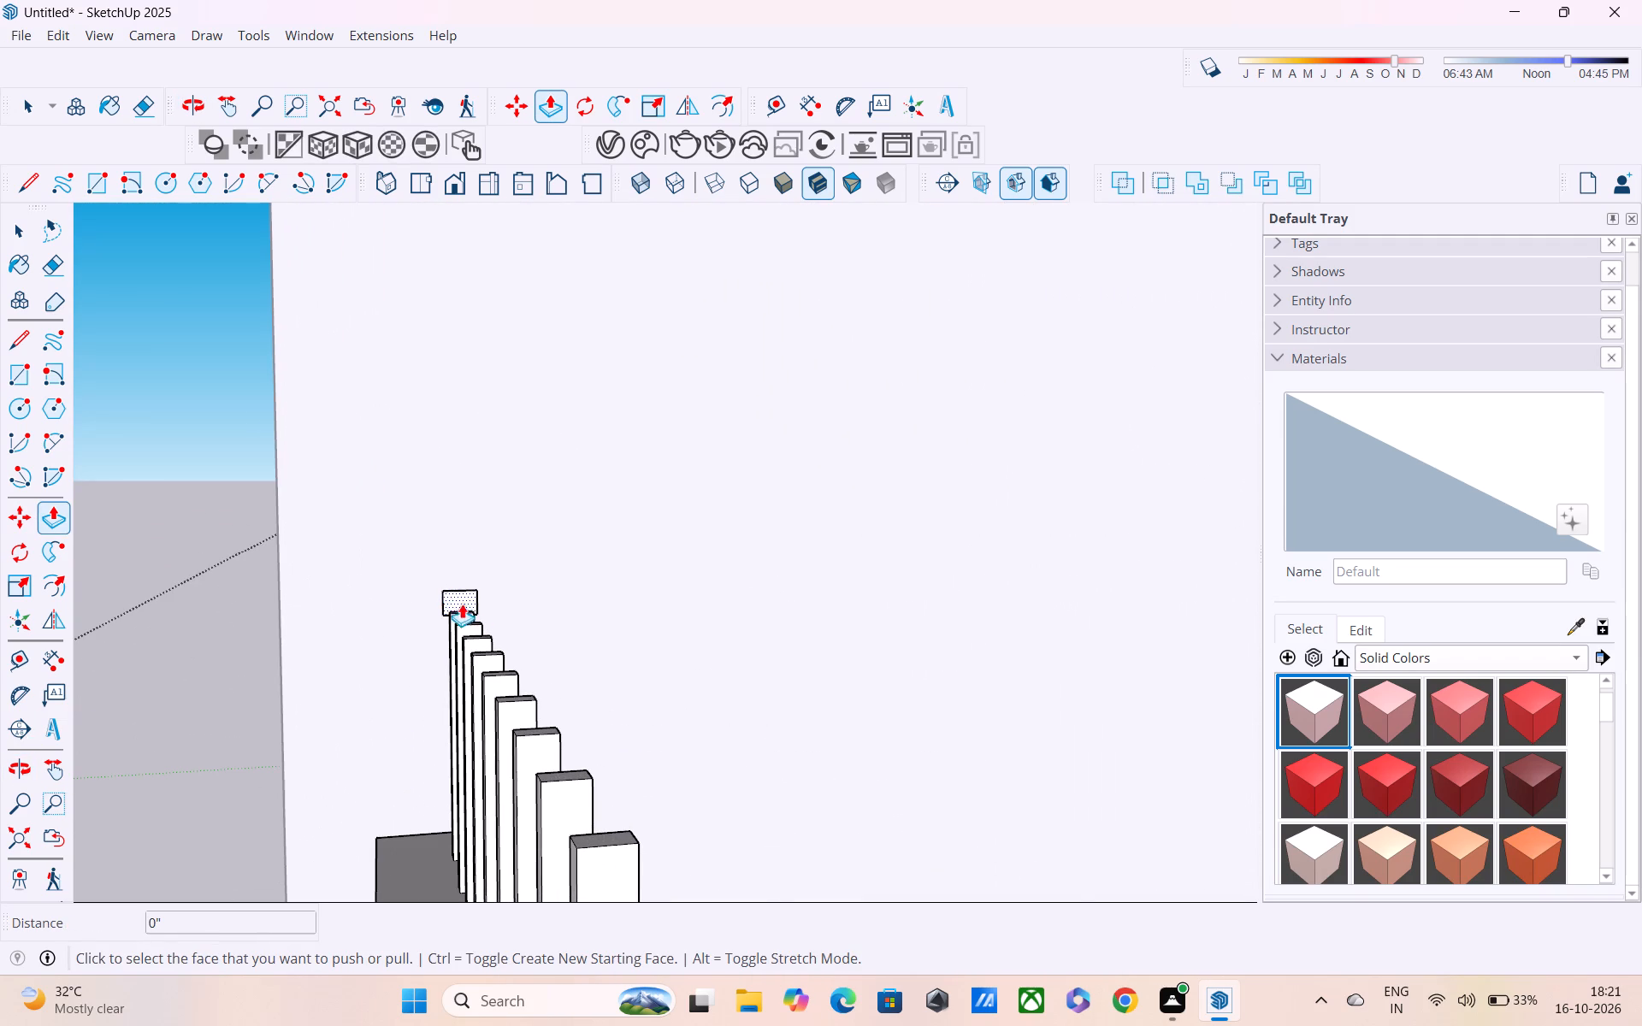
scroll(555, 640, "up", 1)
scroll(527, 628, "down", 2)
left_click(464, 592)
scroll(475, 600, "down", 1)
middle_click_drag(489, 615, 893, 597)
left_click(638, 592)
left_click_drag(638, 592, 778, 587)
Bring the entire building model back into view.
scroll(799, 587, "down", 1)
middle_click_drag(837, 606, 1069, 656)
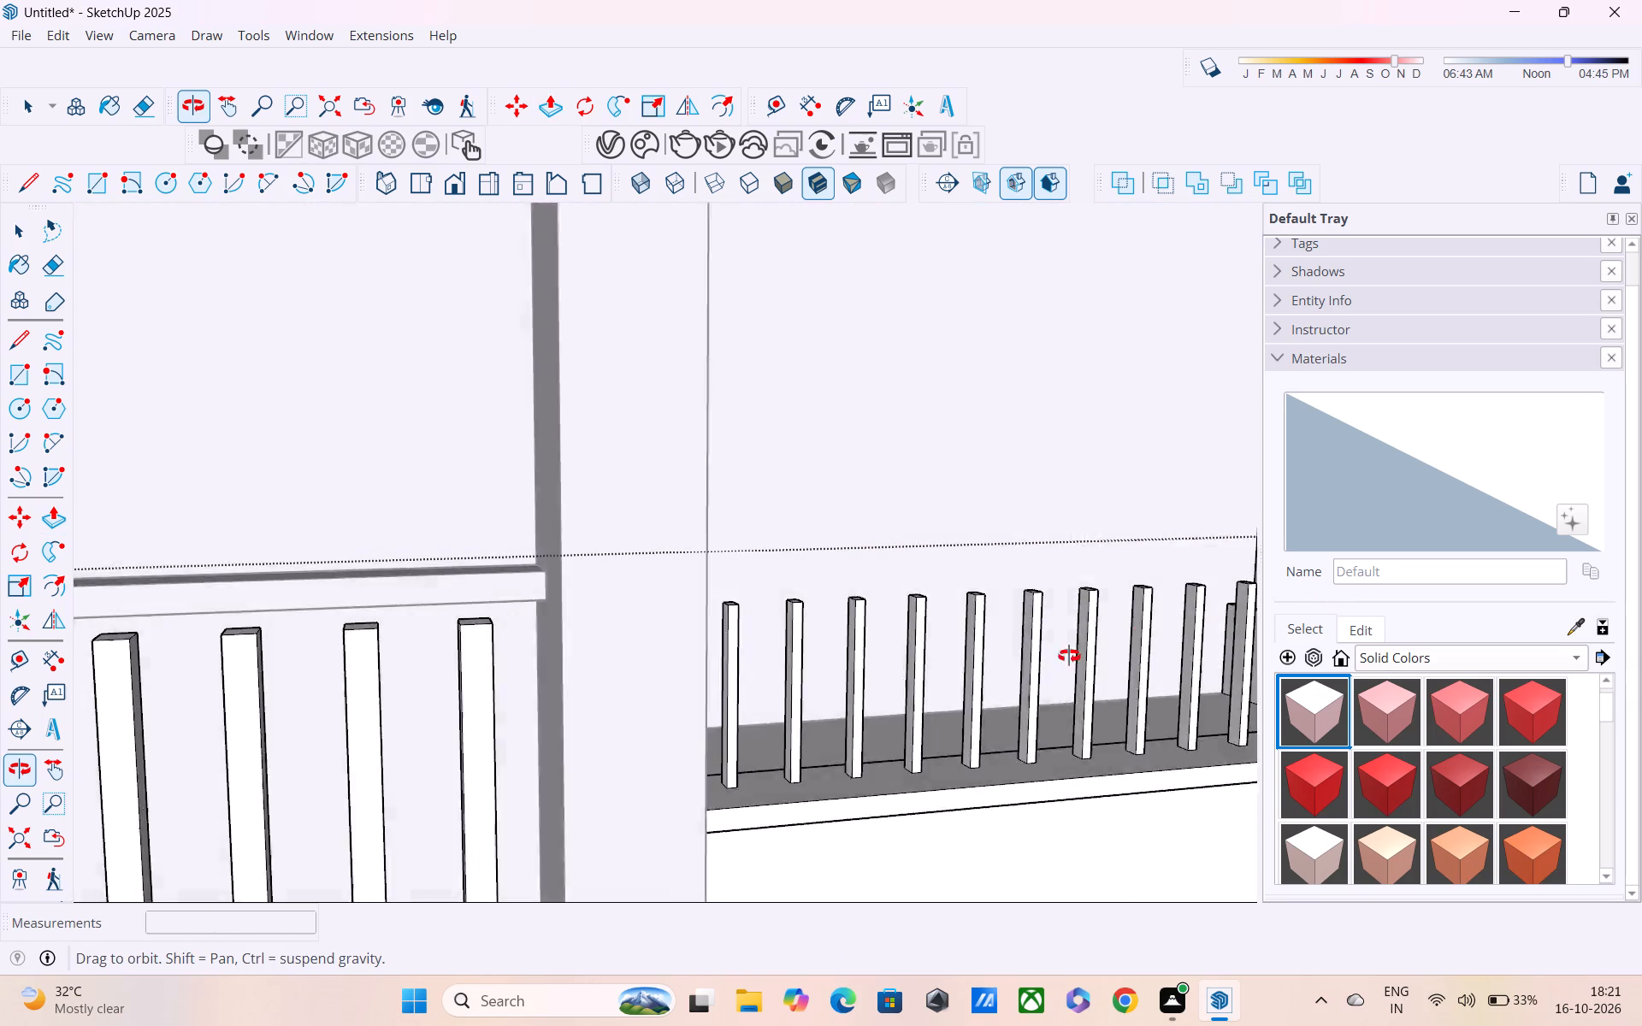
middle_click_drag(1069, 656, 145, 764)
scroll(145, 764, "down", 11)
scroll(143, 760, "up", 1)
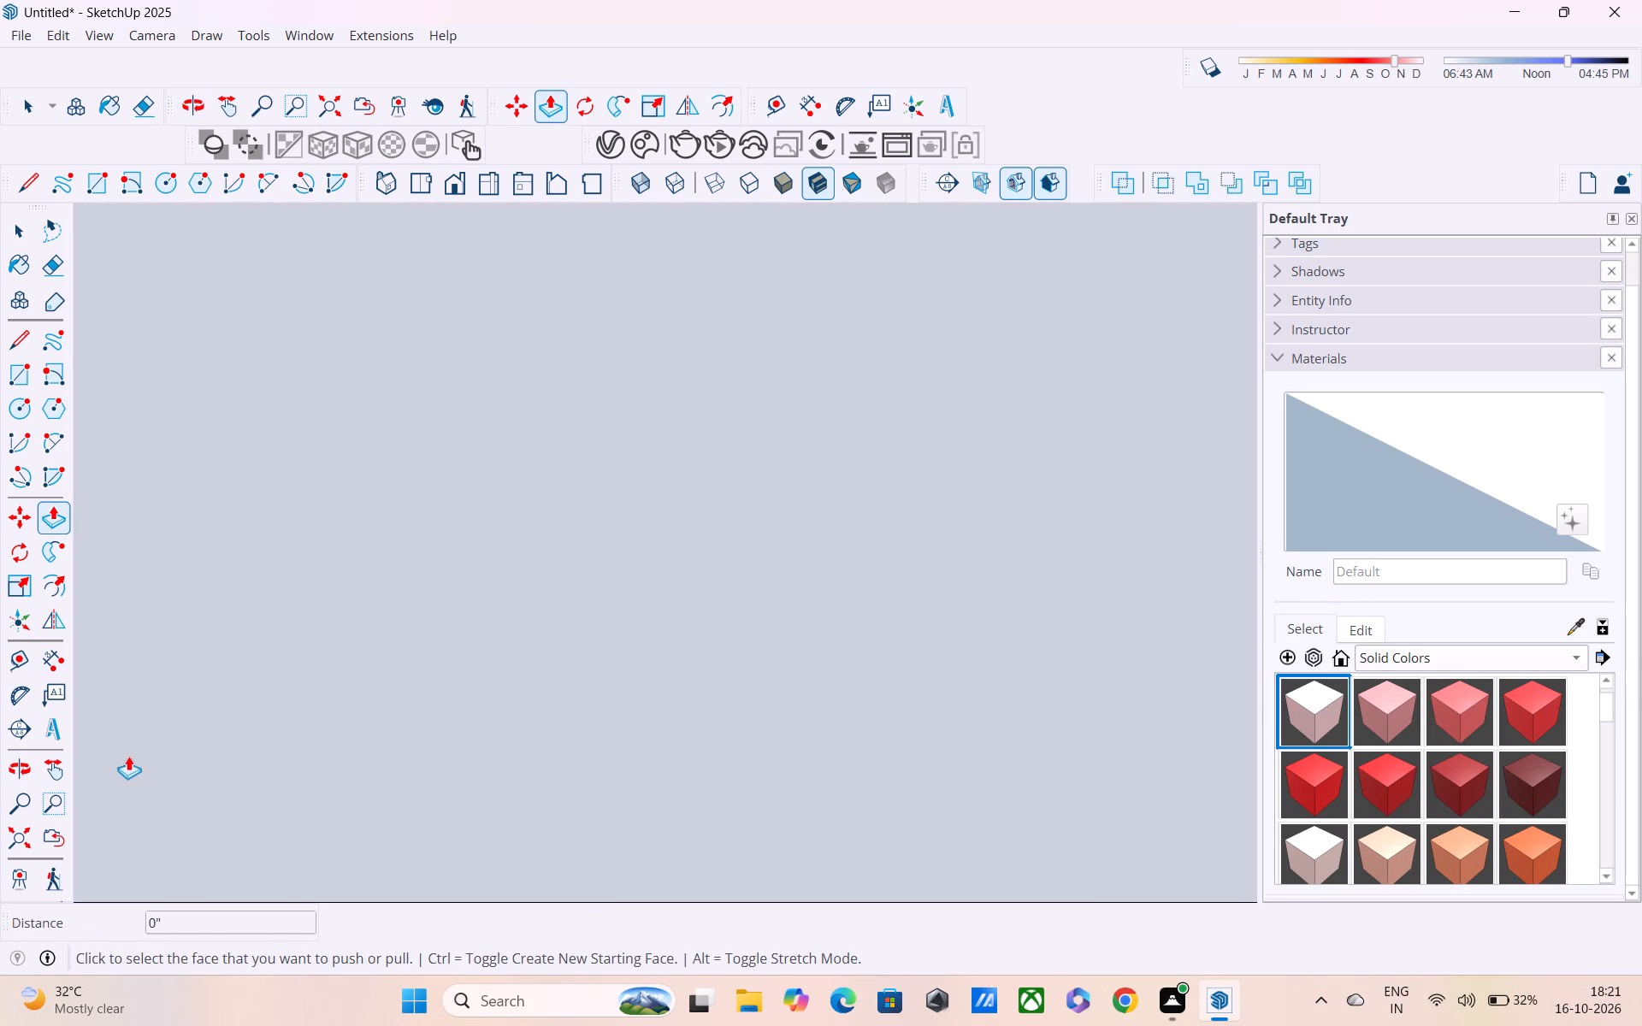
scroll(117, 755, "down", 5)
scroll(112, 751, "up", 1)
scroll(95, 751, "down", 6)
scroll(95, 758, "up", 1)
scroll(62, 813, "down", 2)
left_click(11, 846)
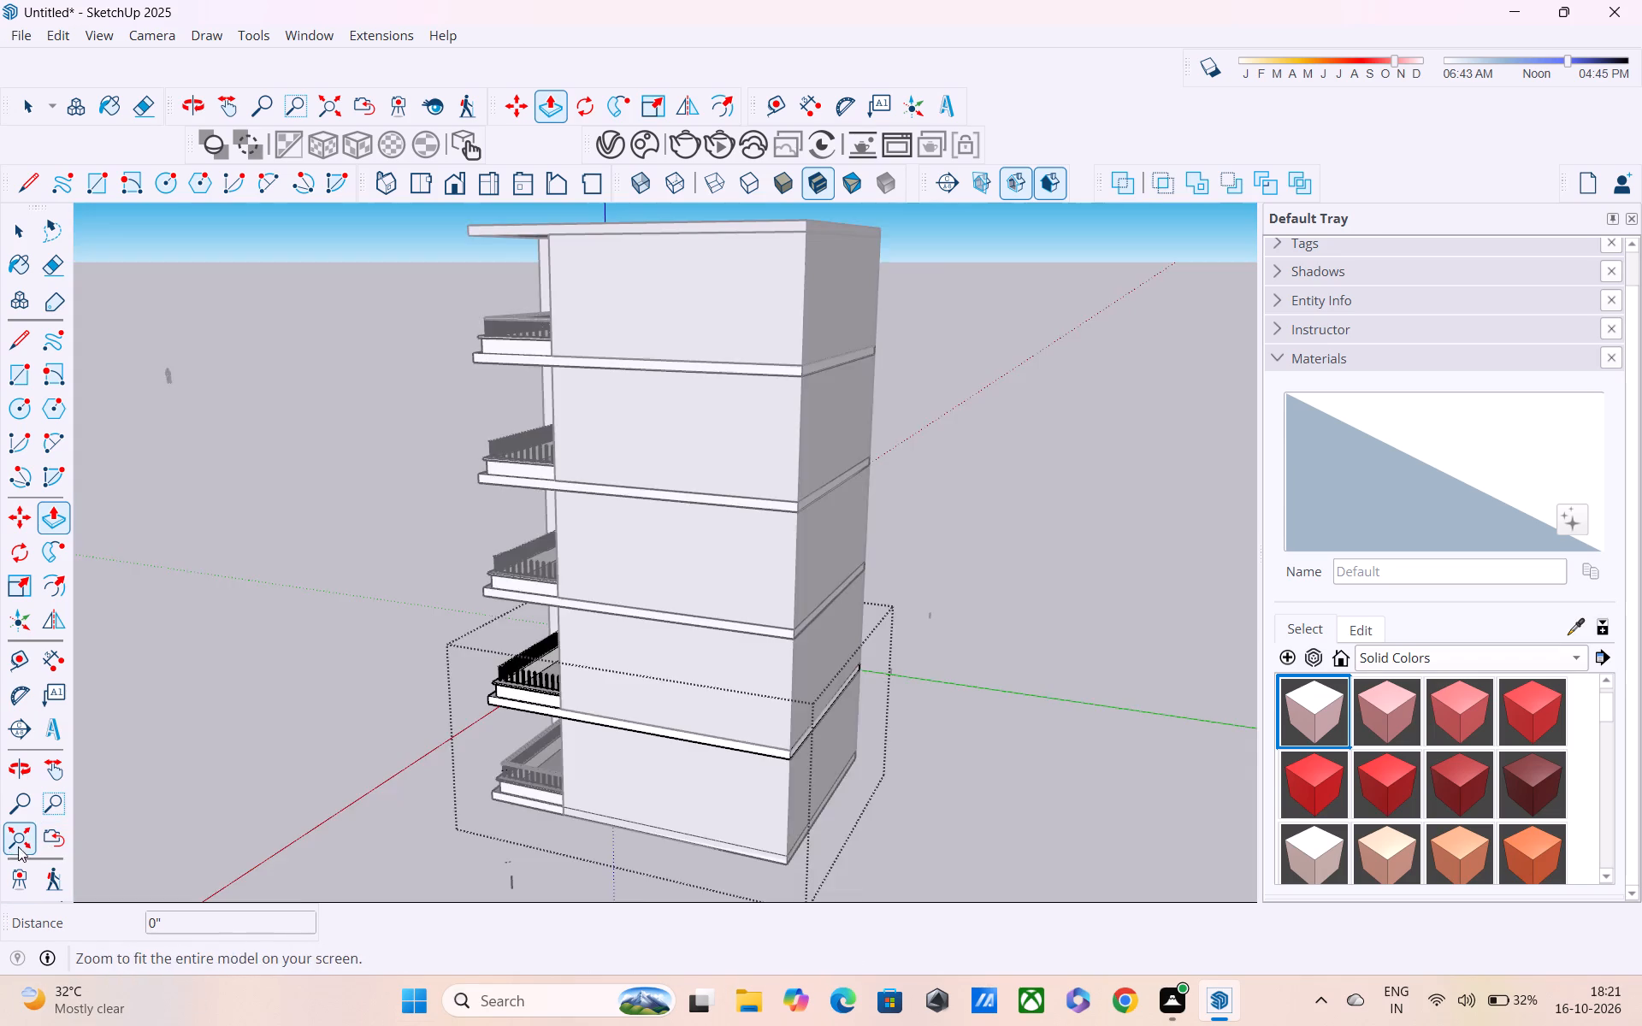
Examine the corner balcony's posts and the rectangle drawn on the side wall beside the first post.
scroll(49, 857, "down", 1)
middle_click_drag(201, 872, 641, 777)
scroll(714, 646, "up", 4)
middle_click_drag(647, 608, 1091, 638)
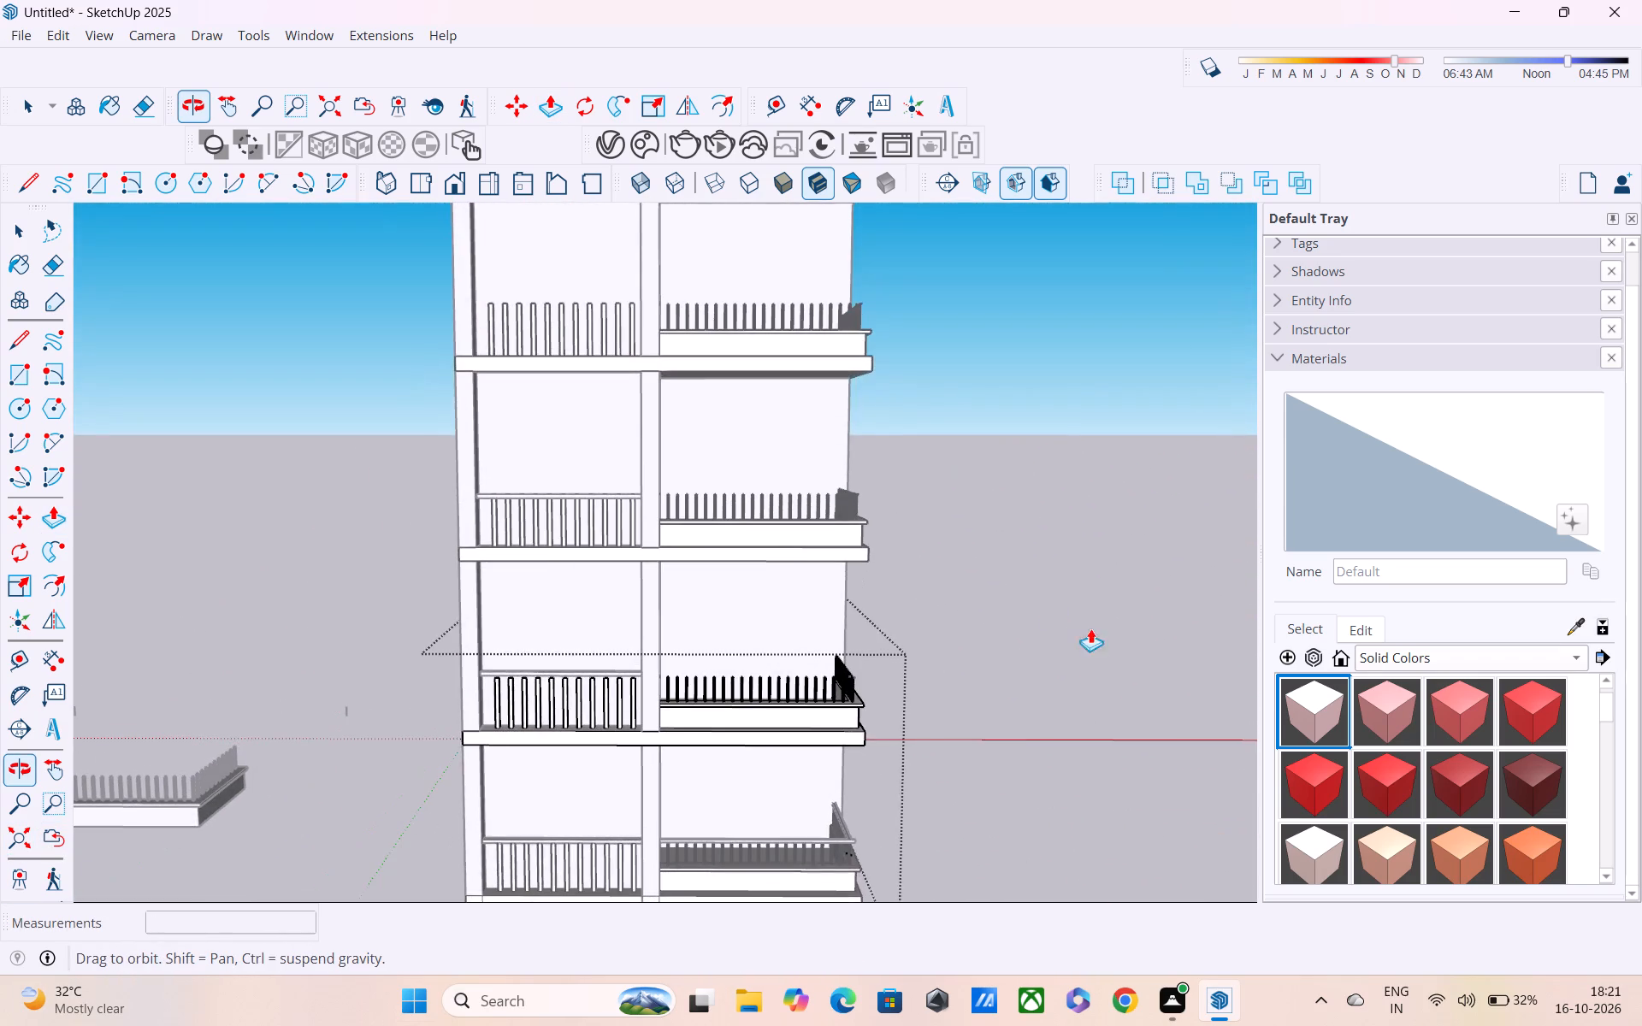
middle_click_drag(905, 549, 797, 648)
scroll(830, 543, "up", 10)
middle_click_drag(804, 546, 822, 631)
scroll(610, 618, "up", 4)
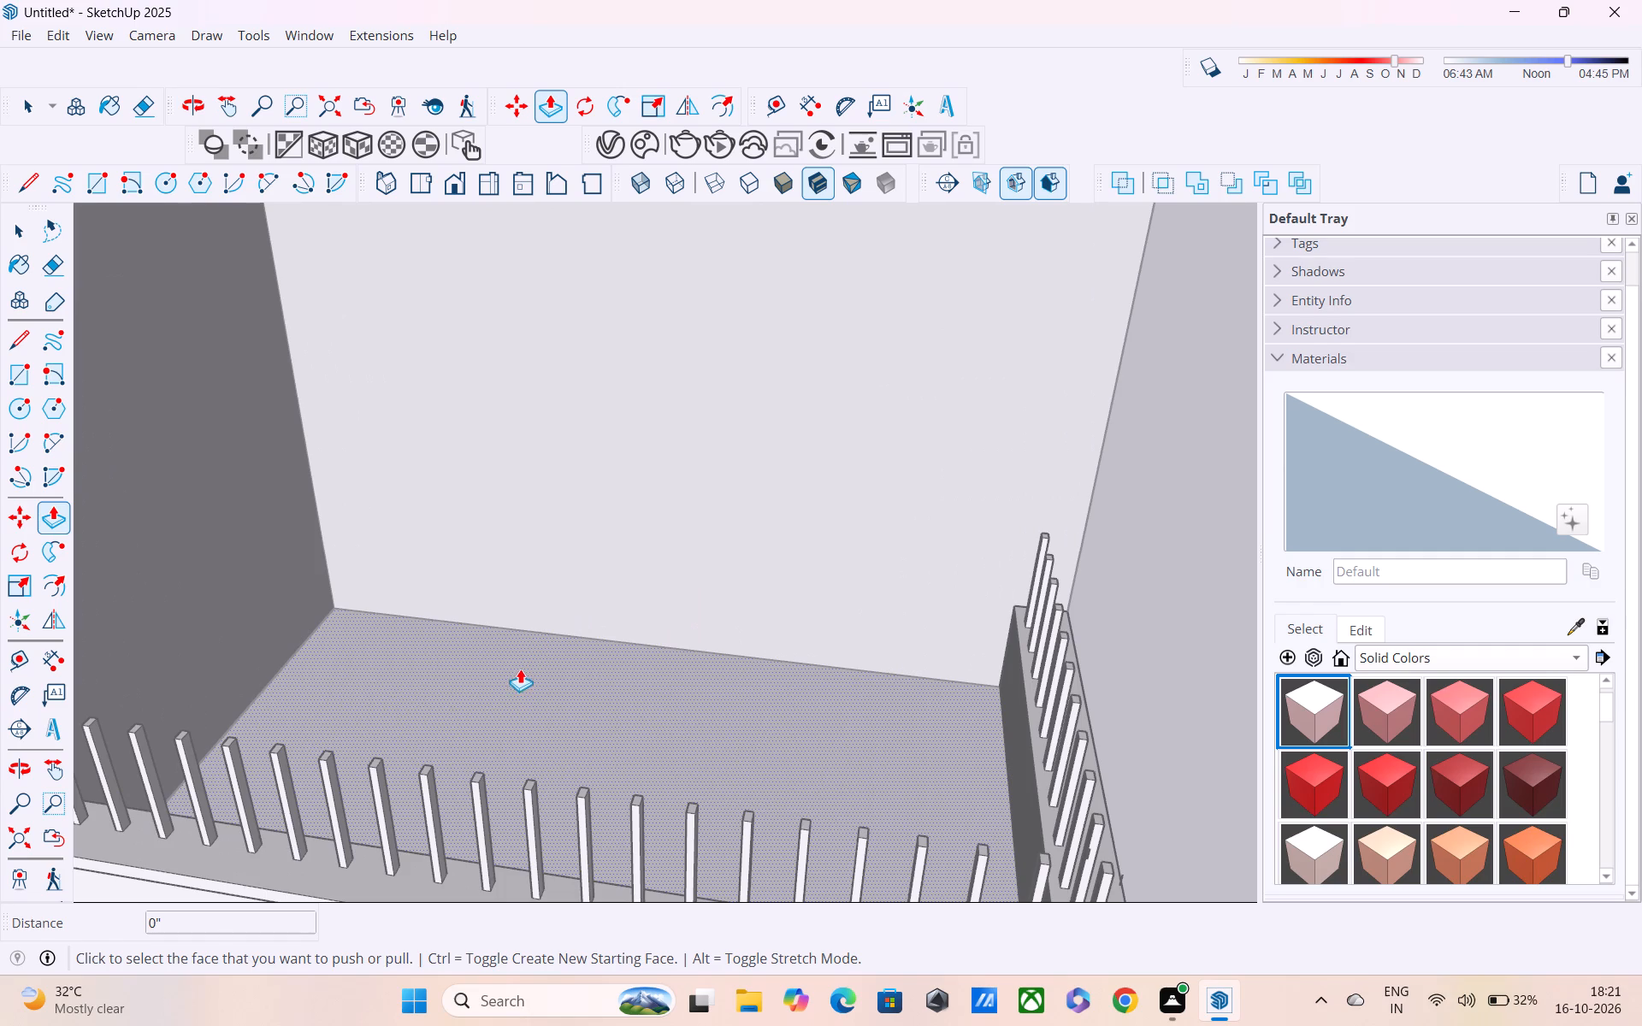
middle_click_drag(517, 655, 643, 545, "shift")
scroll(48, 629, "up", 5)
scroll(237, 562, "up", 4)
key("space")
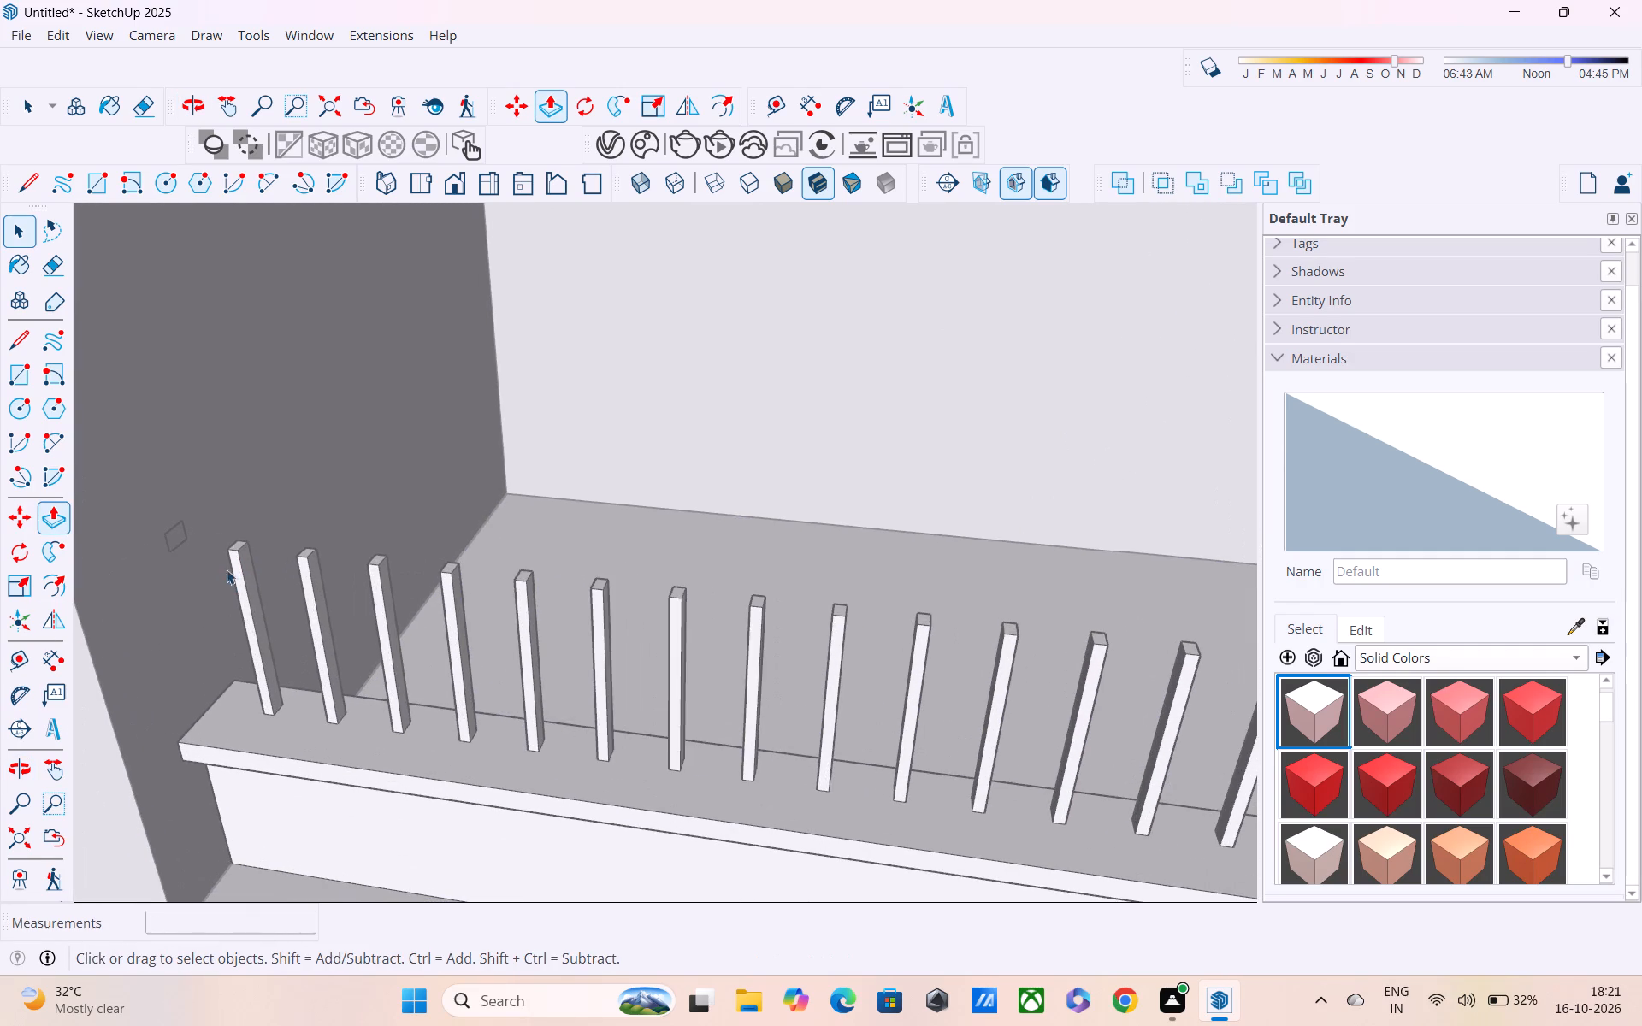
Compare the lowest storey's corner balcony railing and top rail with the railings on the storeys above.
scroll(232, 629, "down", 7)
middle_click_drag(231, 673, 246, 471, "shift")
scroll(244, 482, "down", 1, "shift")
scroll(246, 471, "up", 1)
scroll(246, 471, "down", 8)
middle_click_drag(320, 646, 322, 533)
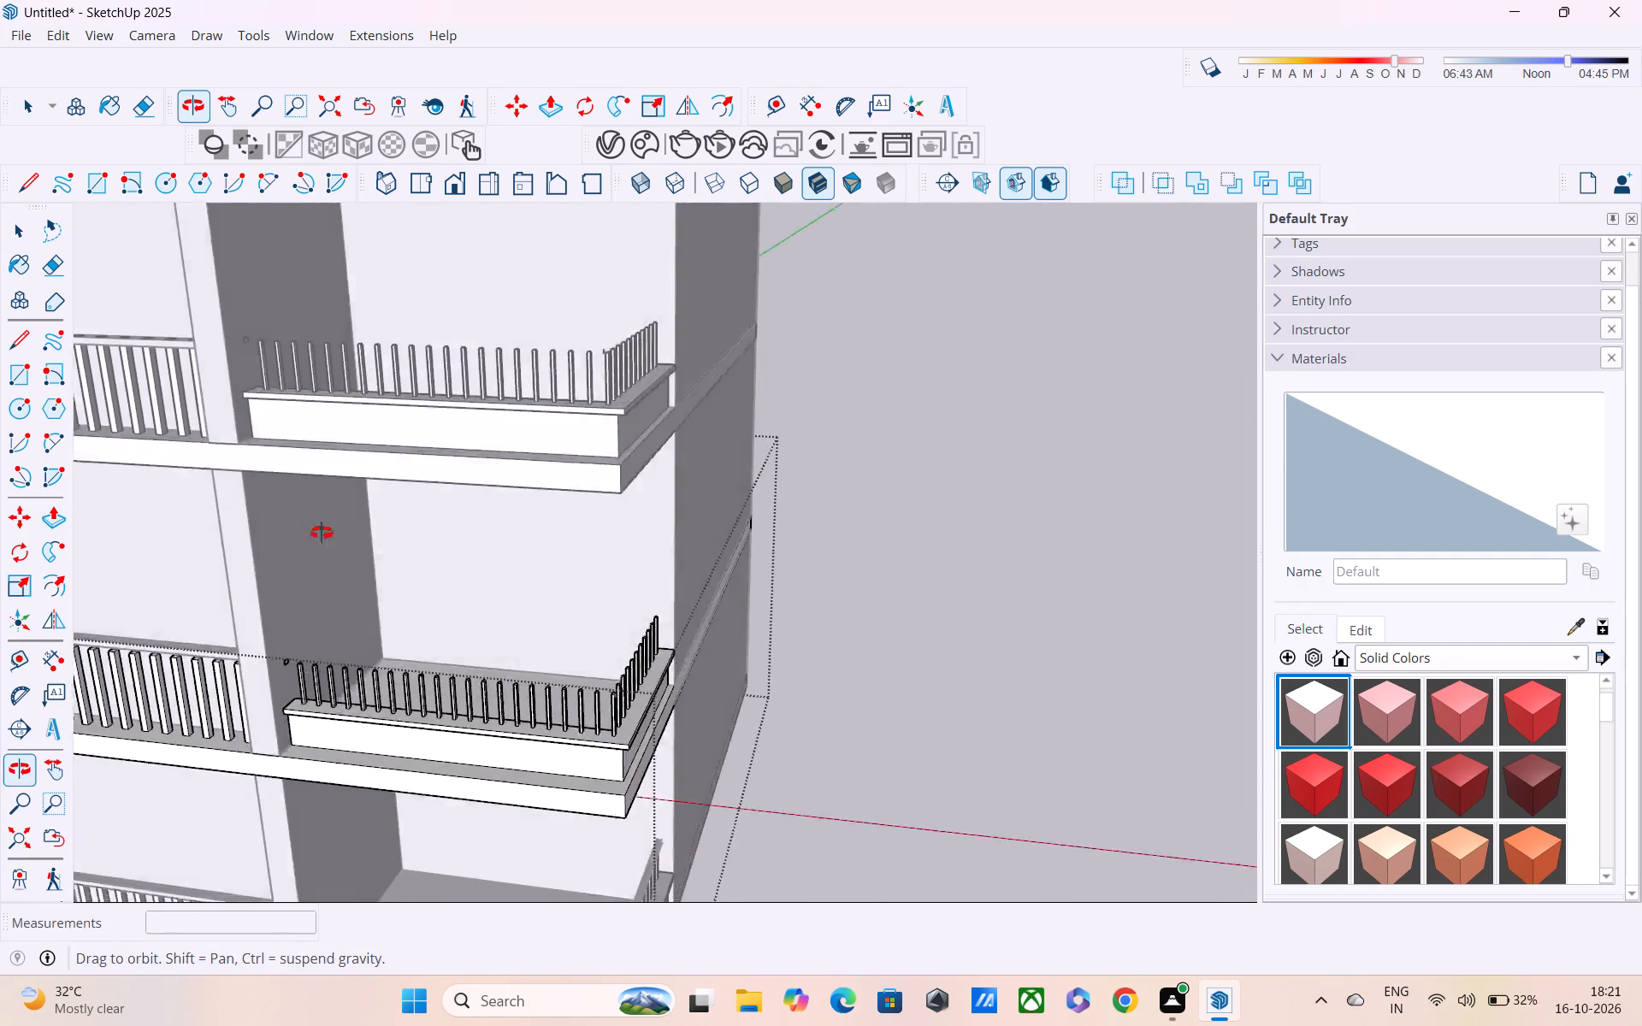
middle_click_drag(322, 533, 328, 494)
scroll(334, 574, "up", 6)
middle_click_drag(305, 622, 324, 454, "shift")
scroll(369, 535, "down", 11)
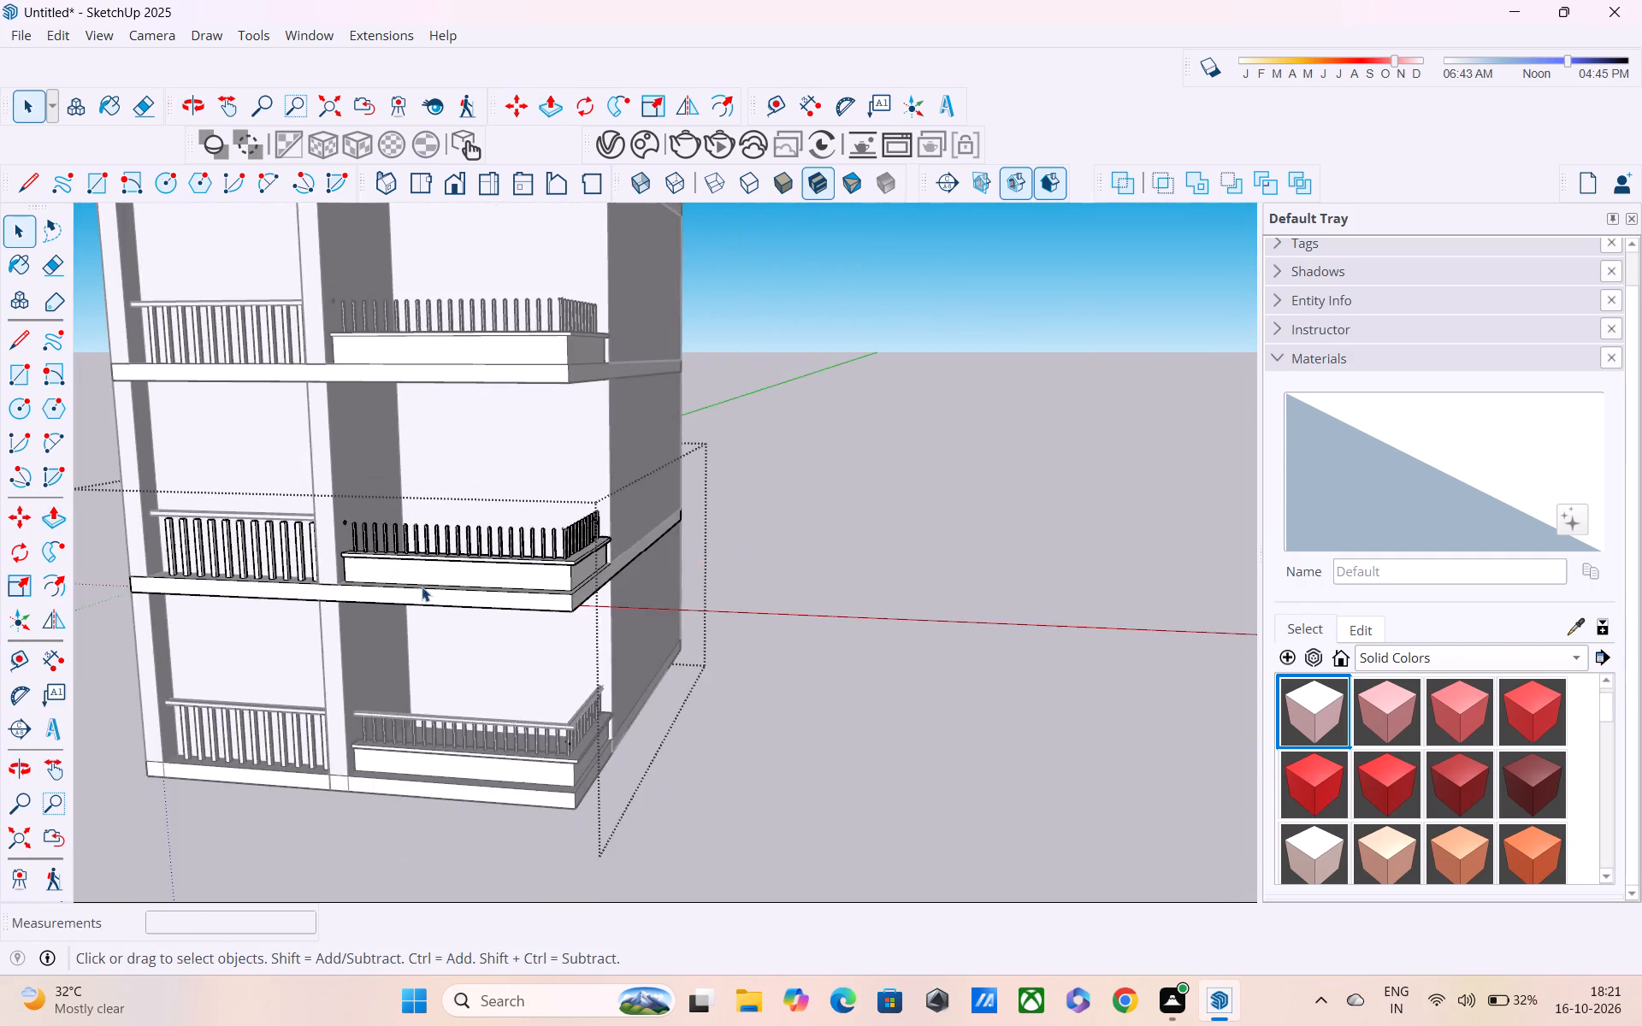
scroll(483, 734, "up", 10)
middle_click_drag(483, 733, 551, 553)
scroll(551, 563, "up", 1)
scroll(551, 571, "down", 4)
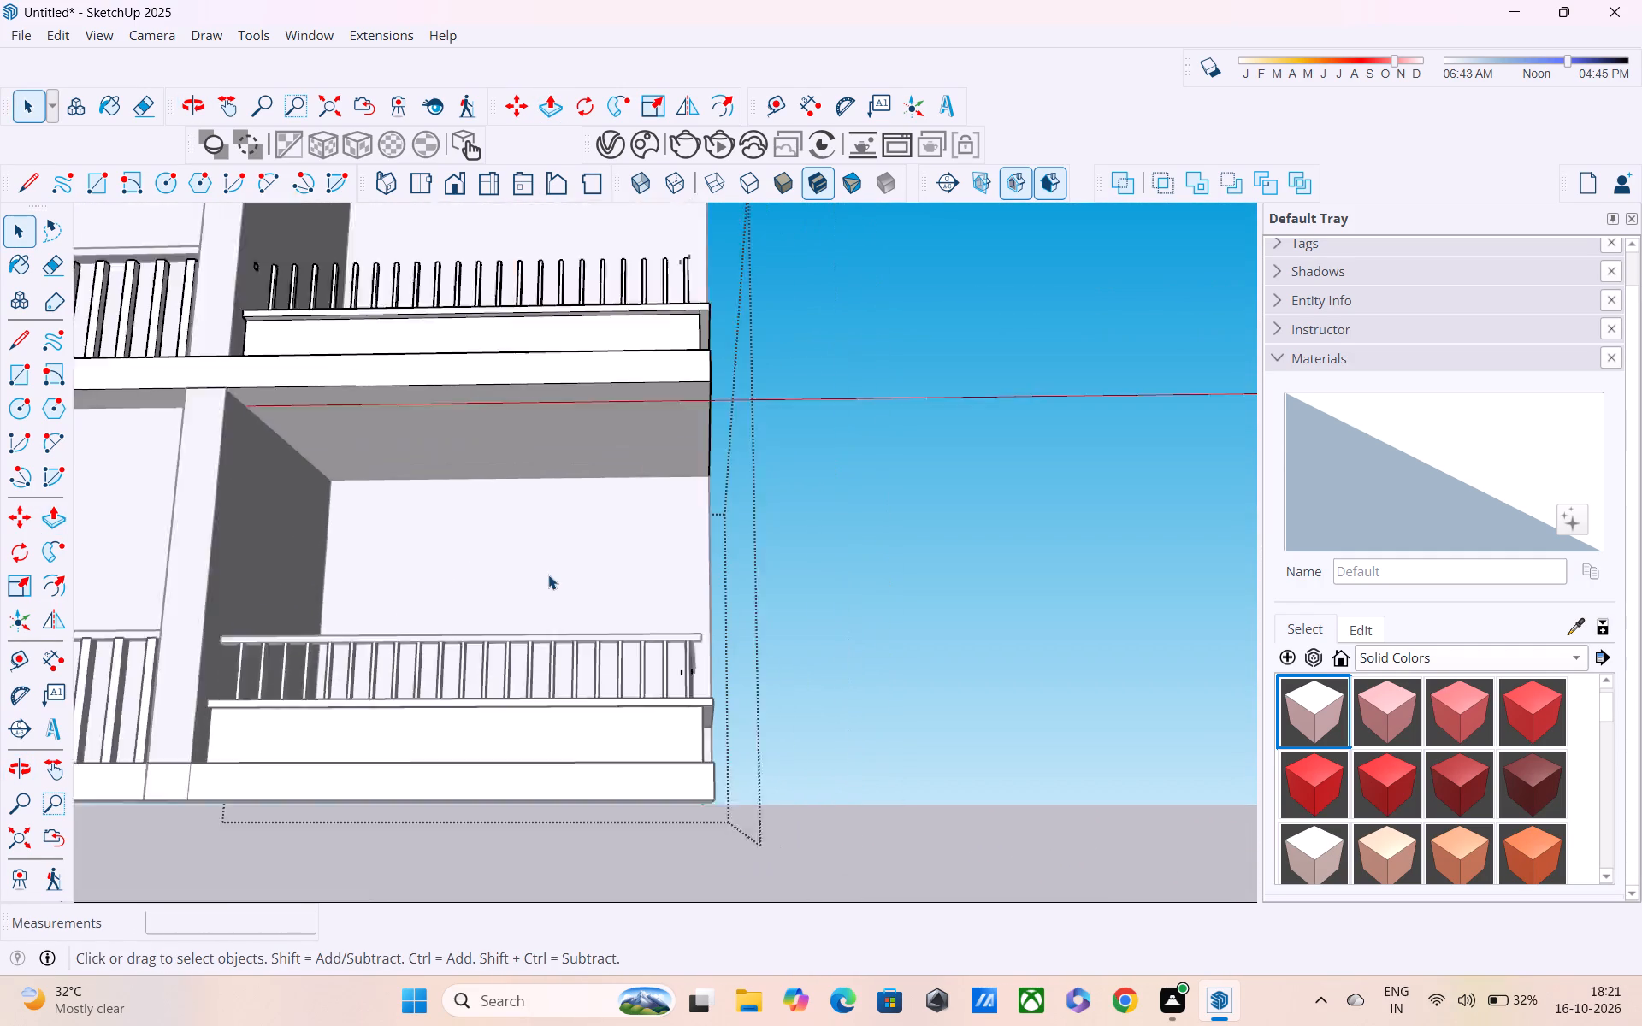
scroll(548, 575, "down", 2)
middle_click_drag(549, 743, 611, 541)
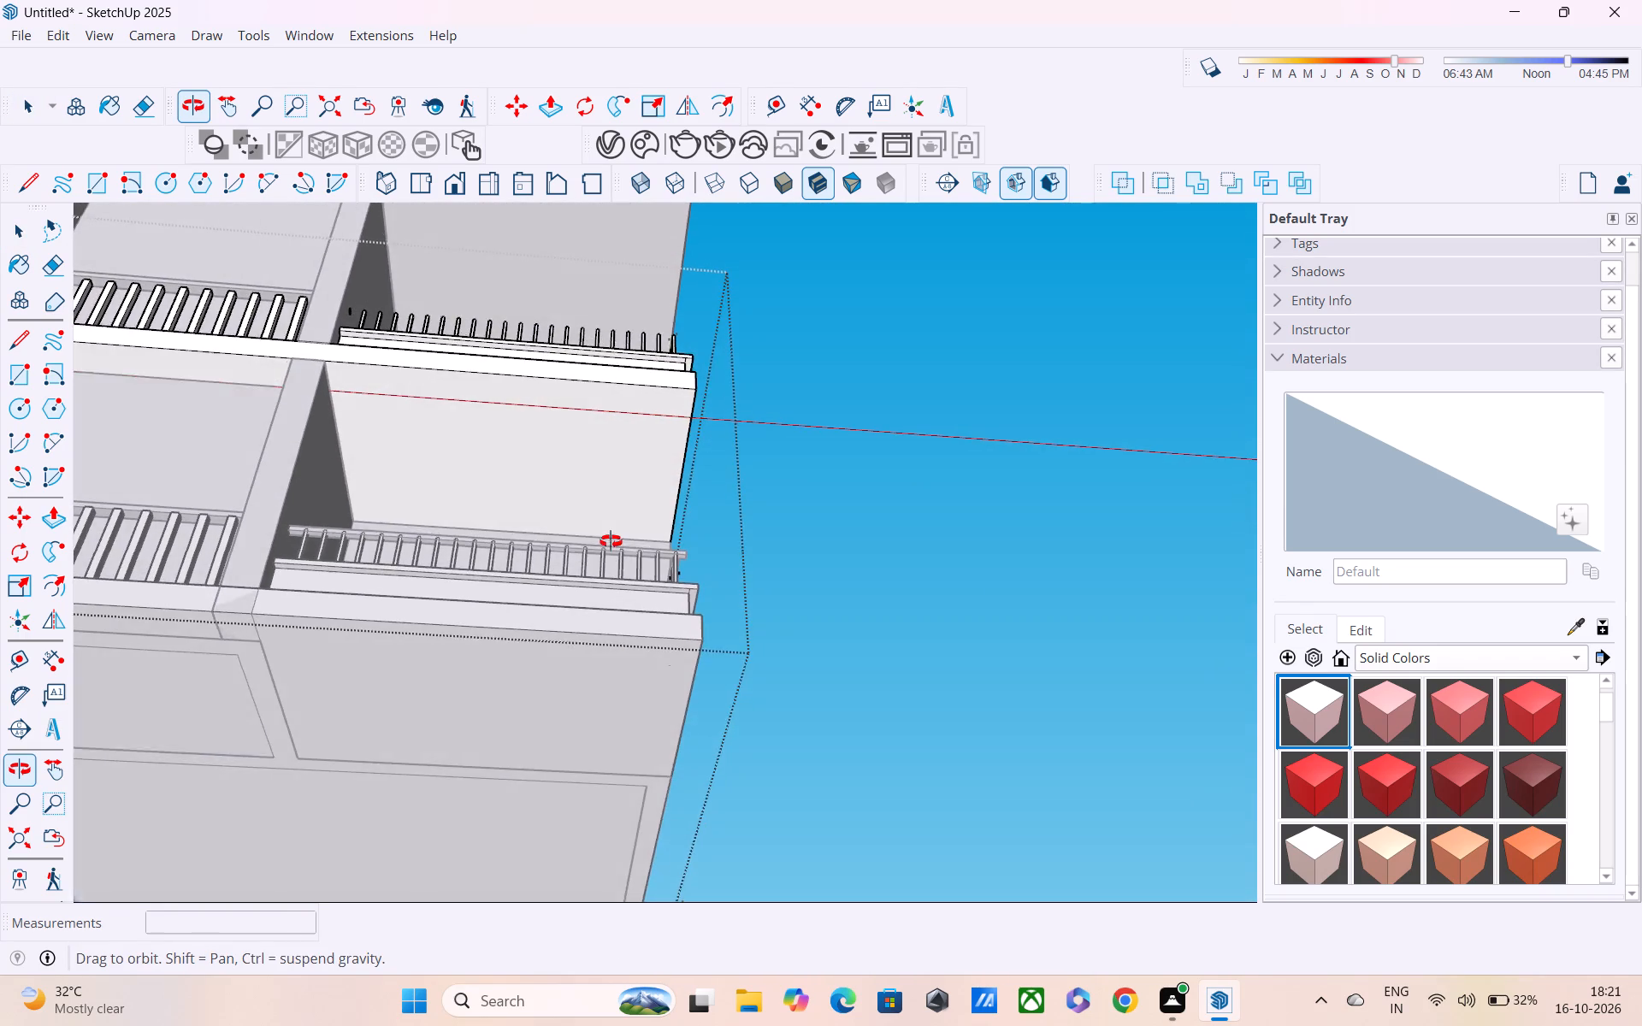
middle_click_drag(611, 541, 493, 830)
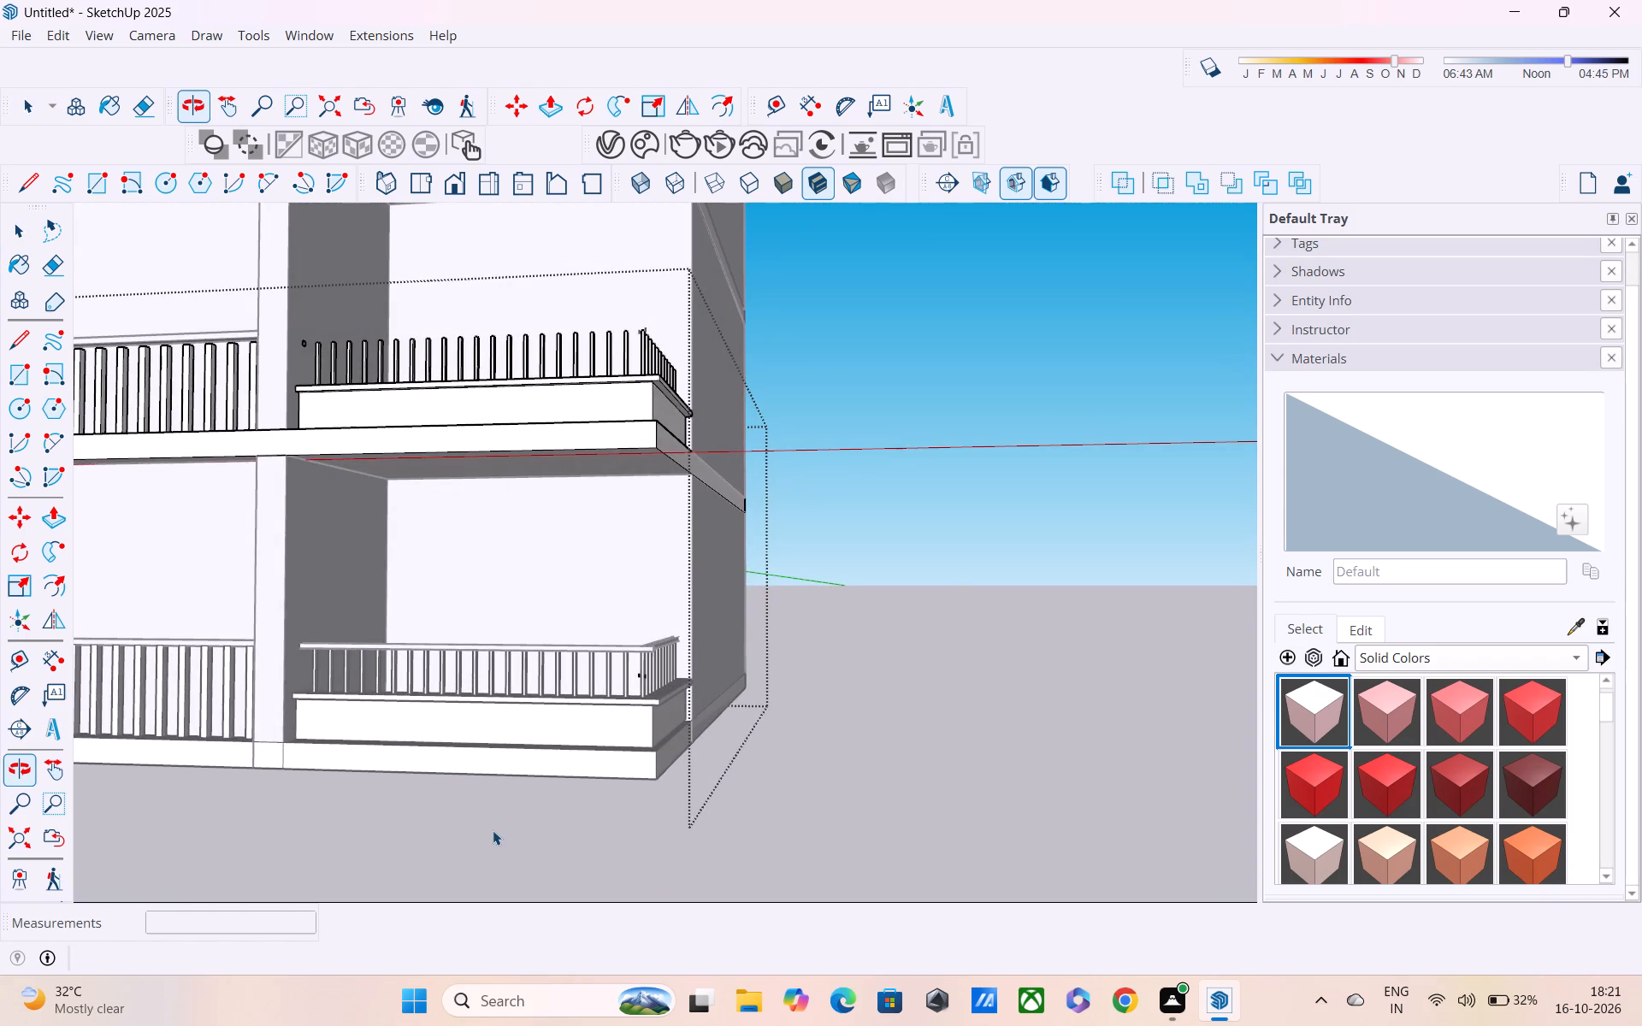
scroll(485, 823, "down", 5)
middle_click_drag(532, 755, 365, 826)
scroll(363, 813, "down", 1, "shift")
middle_click_drag(363, 813, 403, 860, "shift")
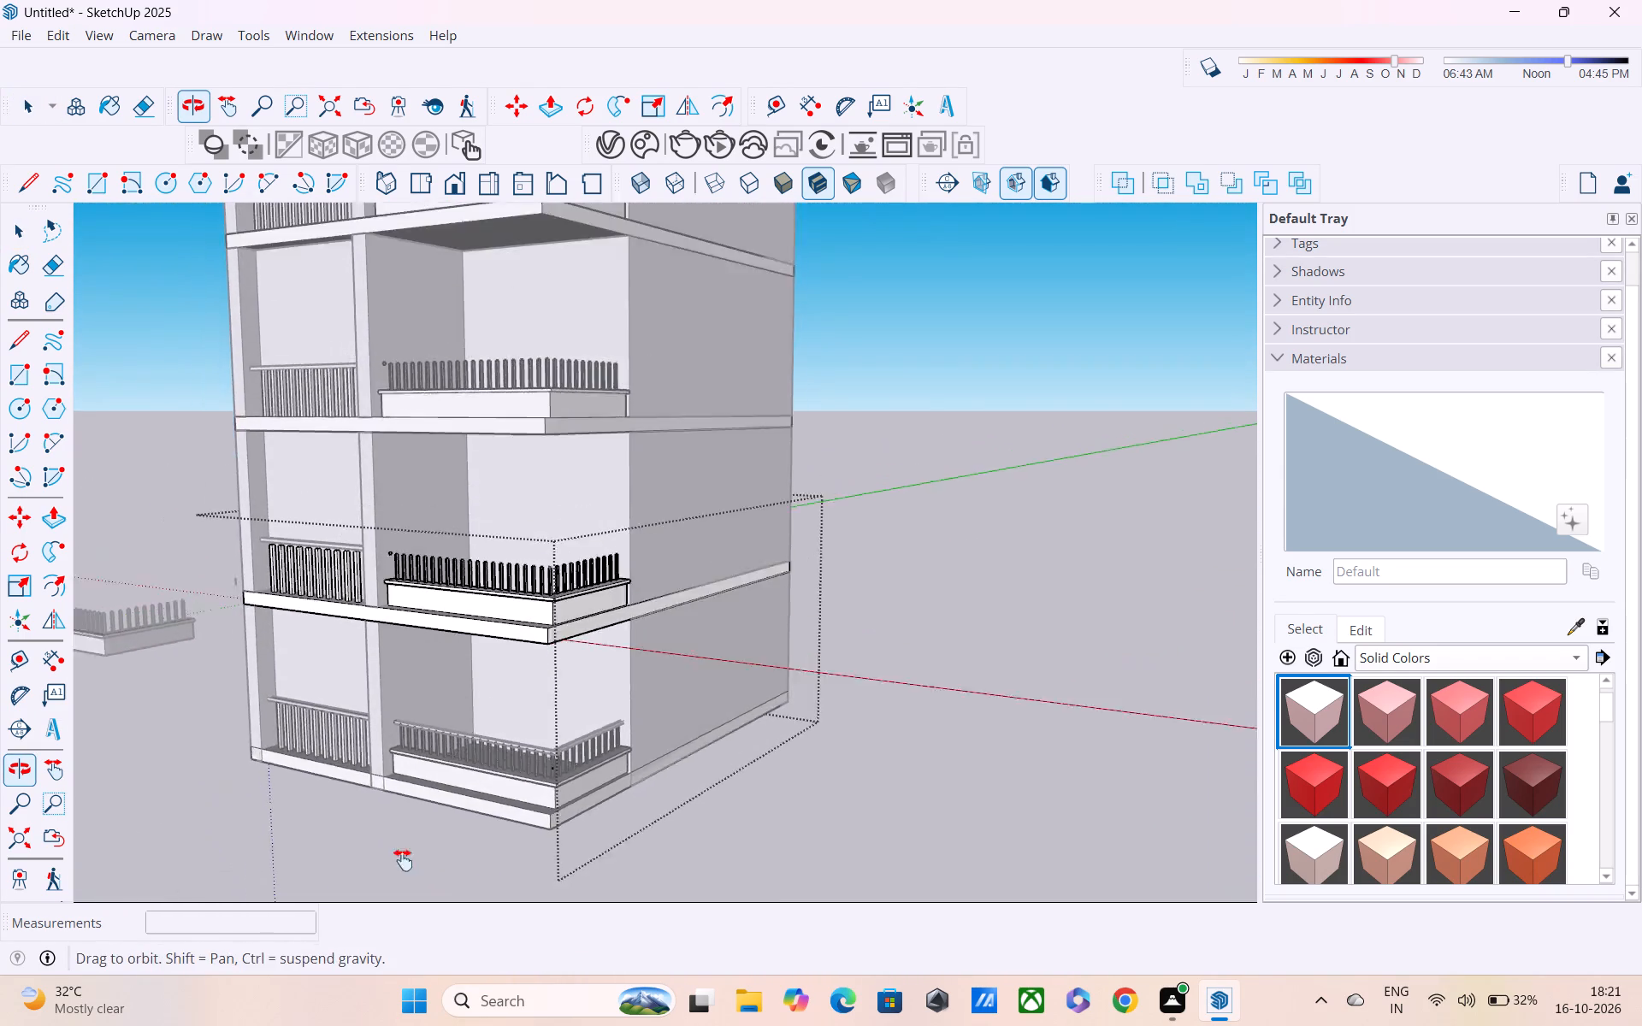
Draw a rectangle about 5 15/16" by 2 1/8" on the side wall above the first post of the open bay, one storey below the top.
middle_click_drag(403, 860, 607, 1002, "shift")
middle_click_drag(522, 599, 669, 882)
scroll(637, 607, "up", 10)
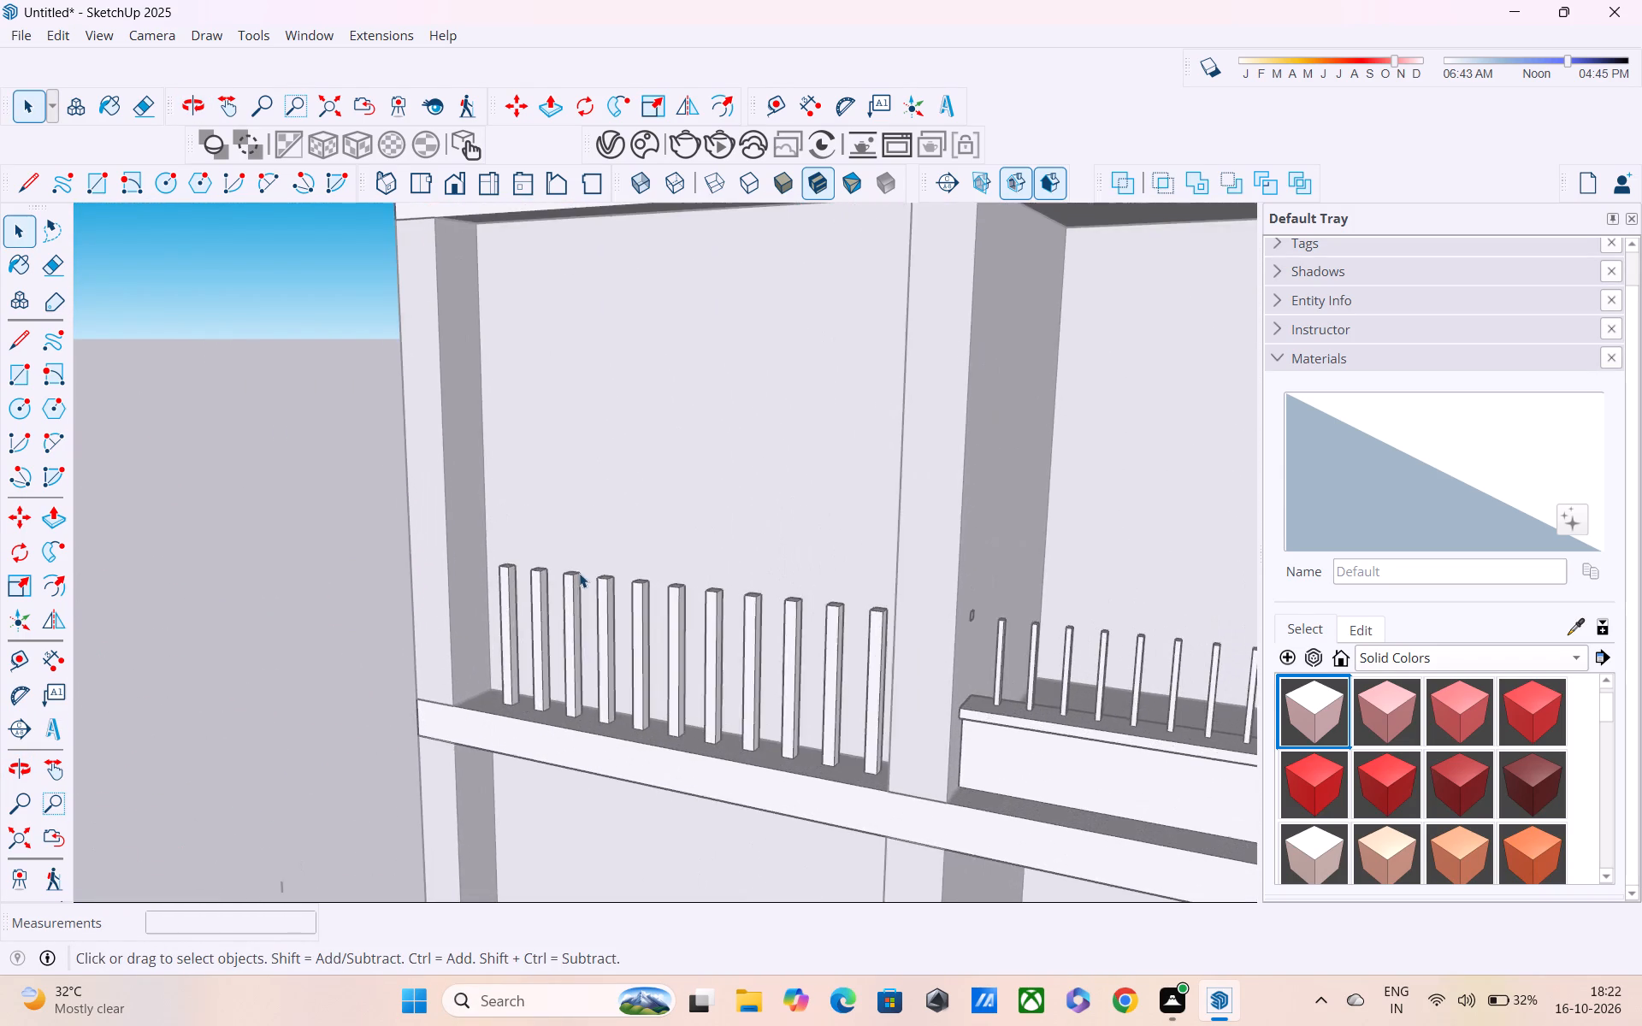
middle_click_drag(553, 569, 371, 563)
left_click(335, 556)
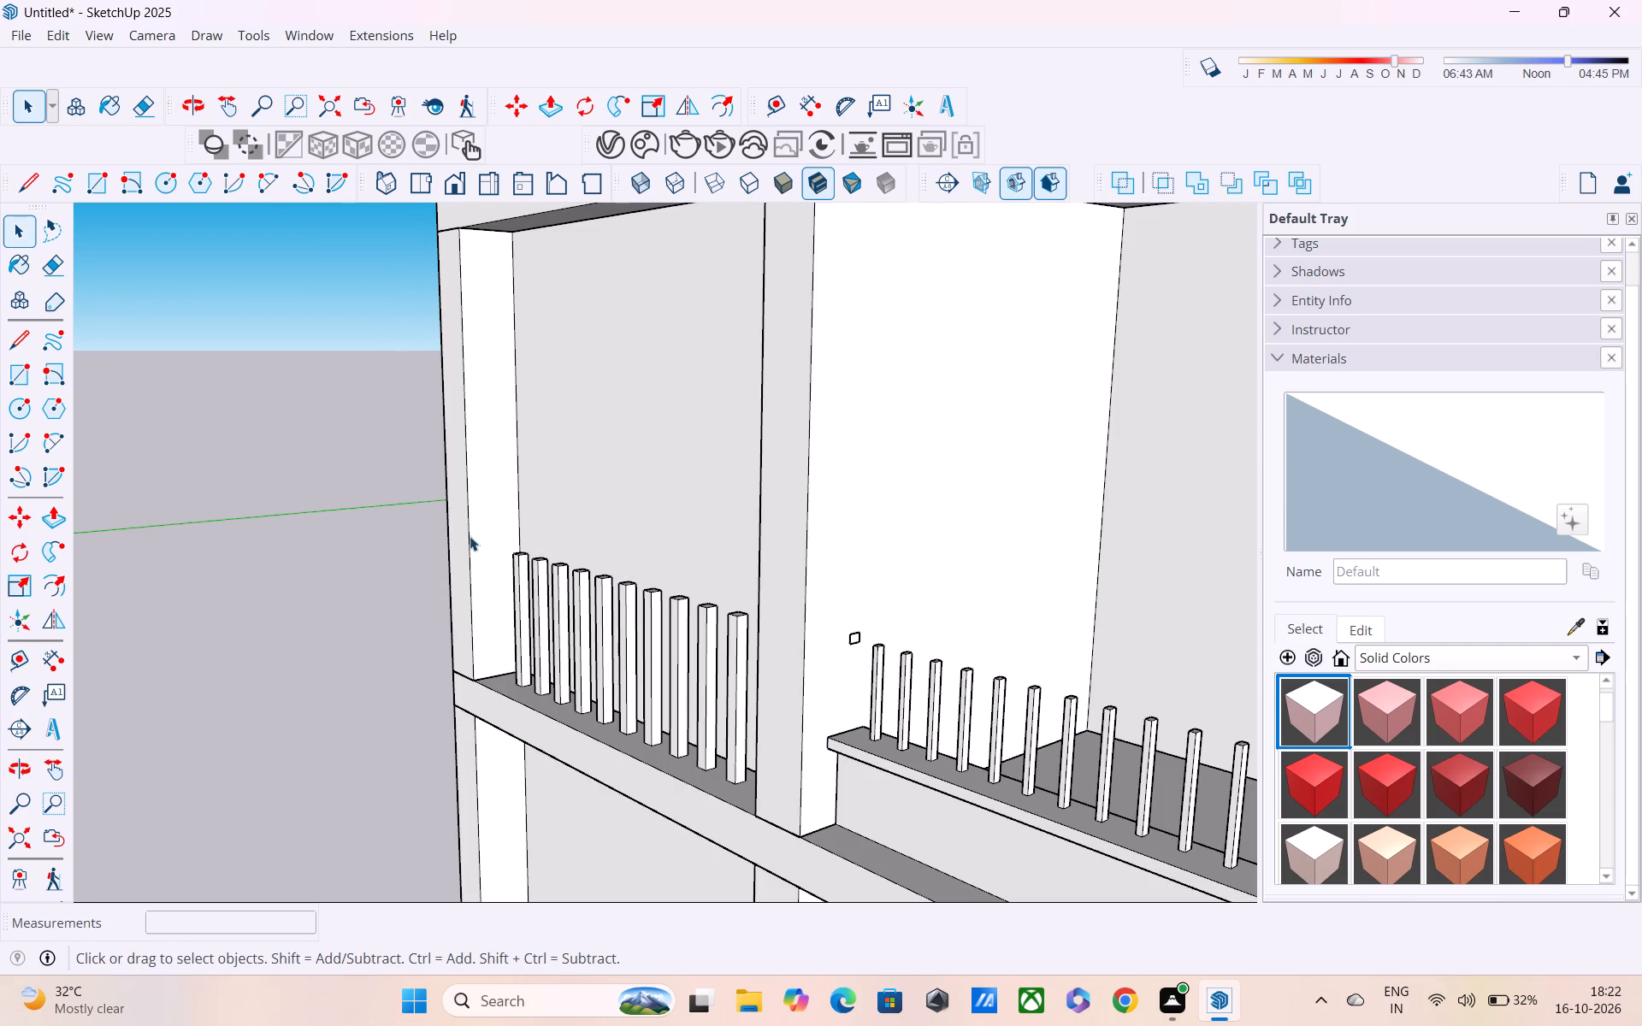
key("r")
middle_click_drag(488, 547, 387, 561)
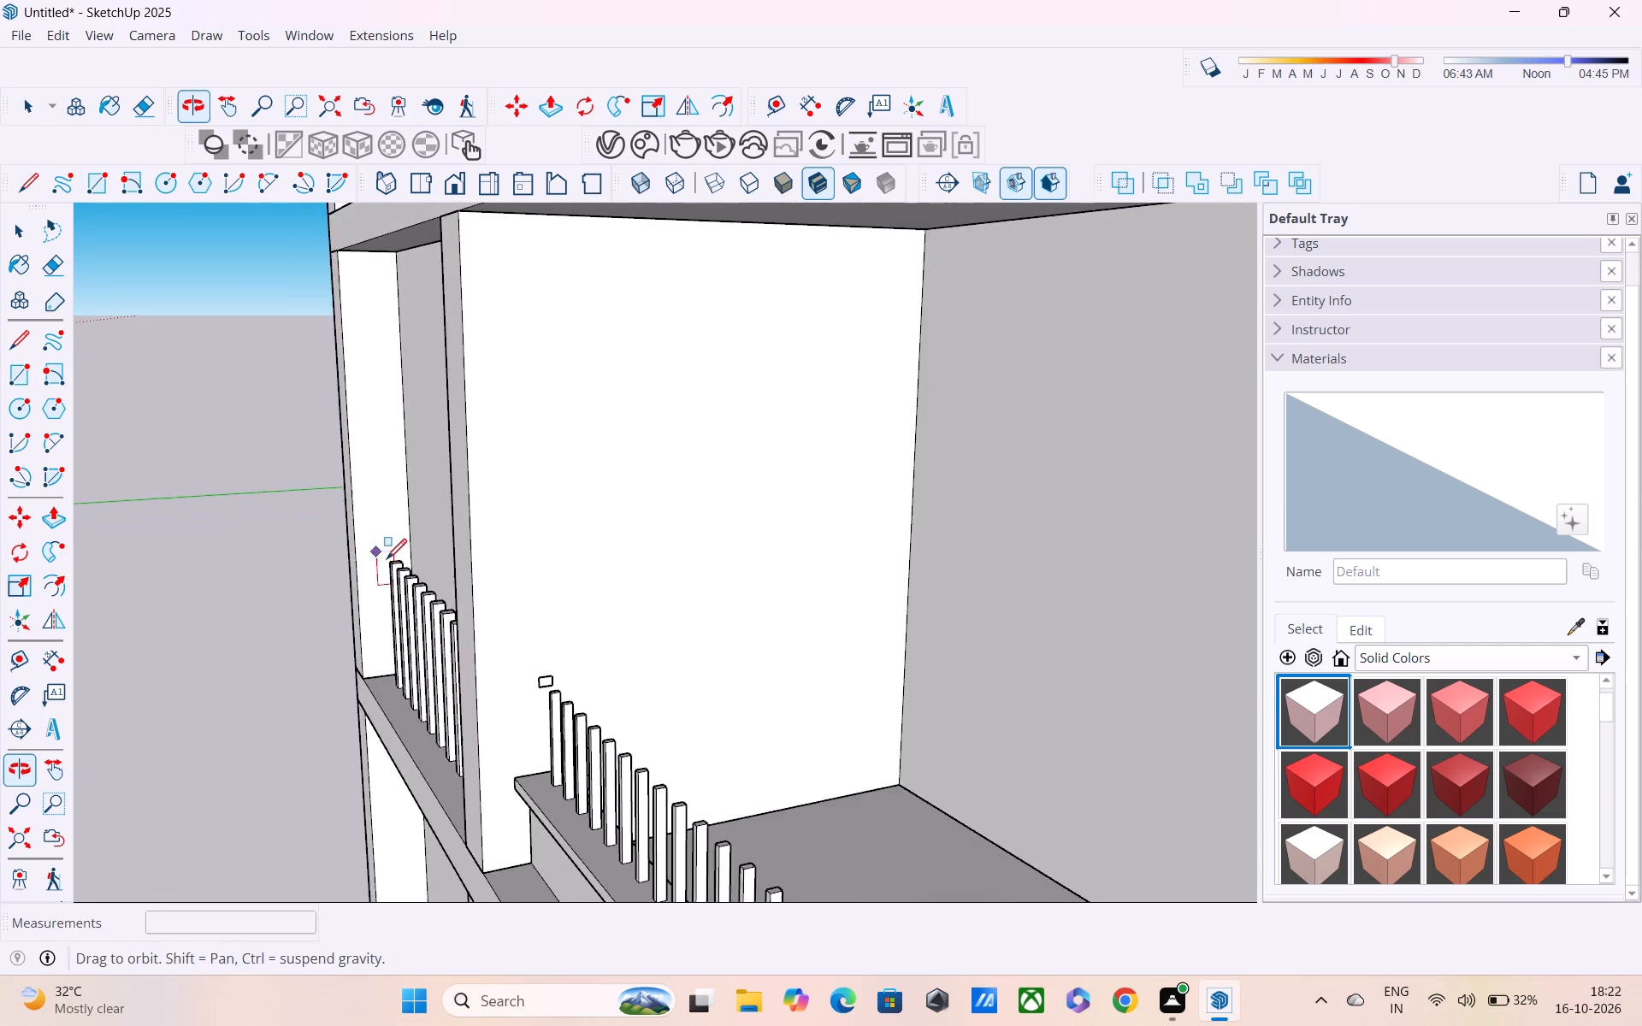
scroll(388, 557, "up", 6)
left_click(369, 545)
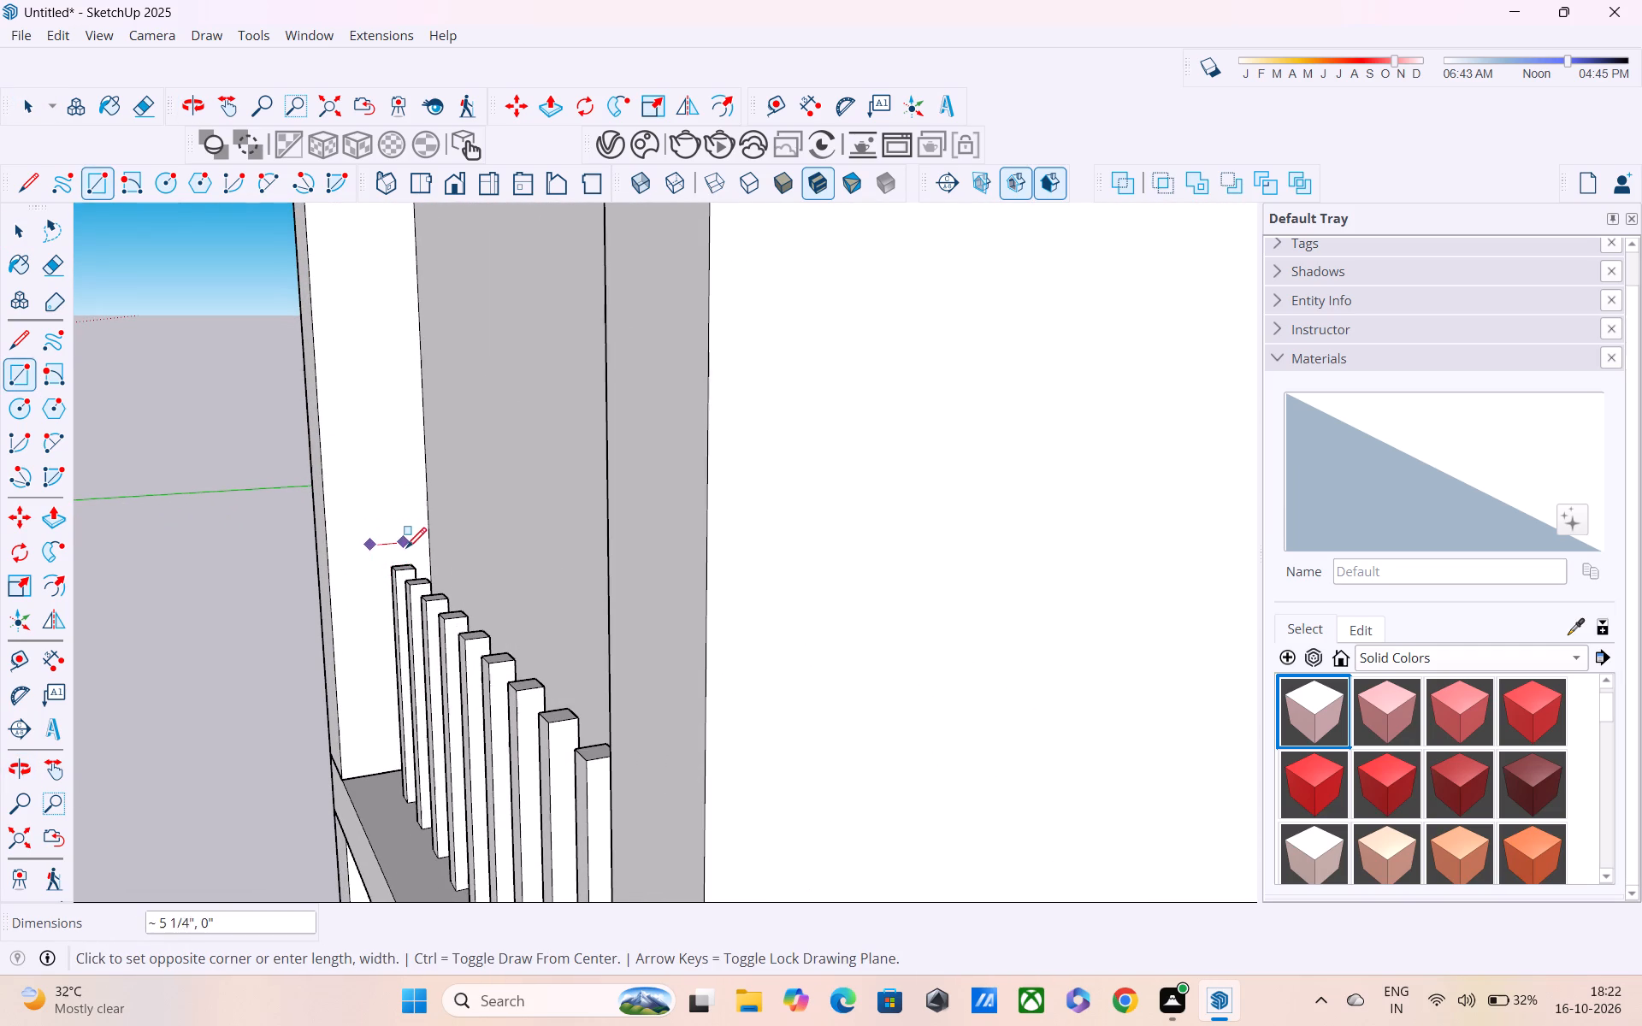
left_click(410, 557)
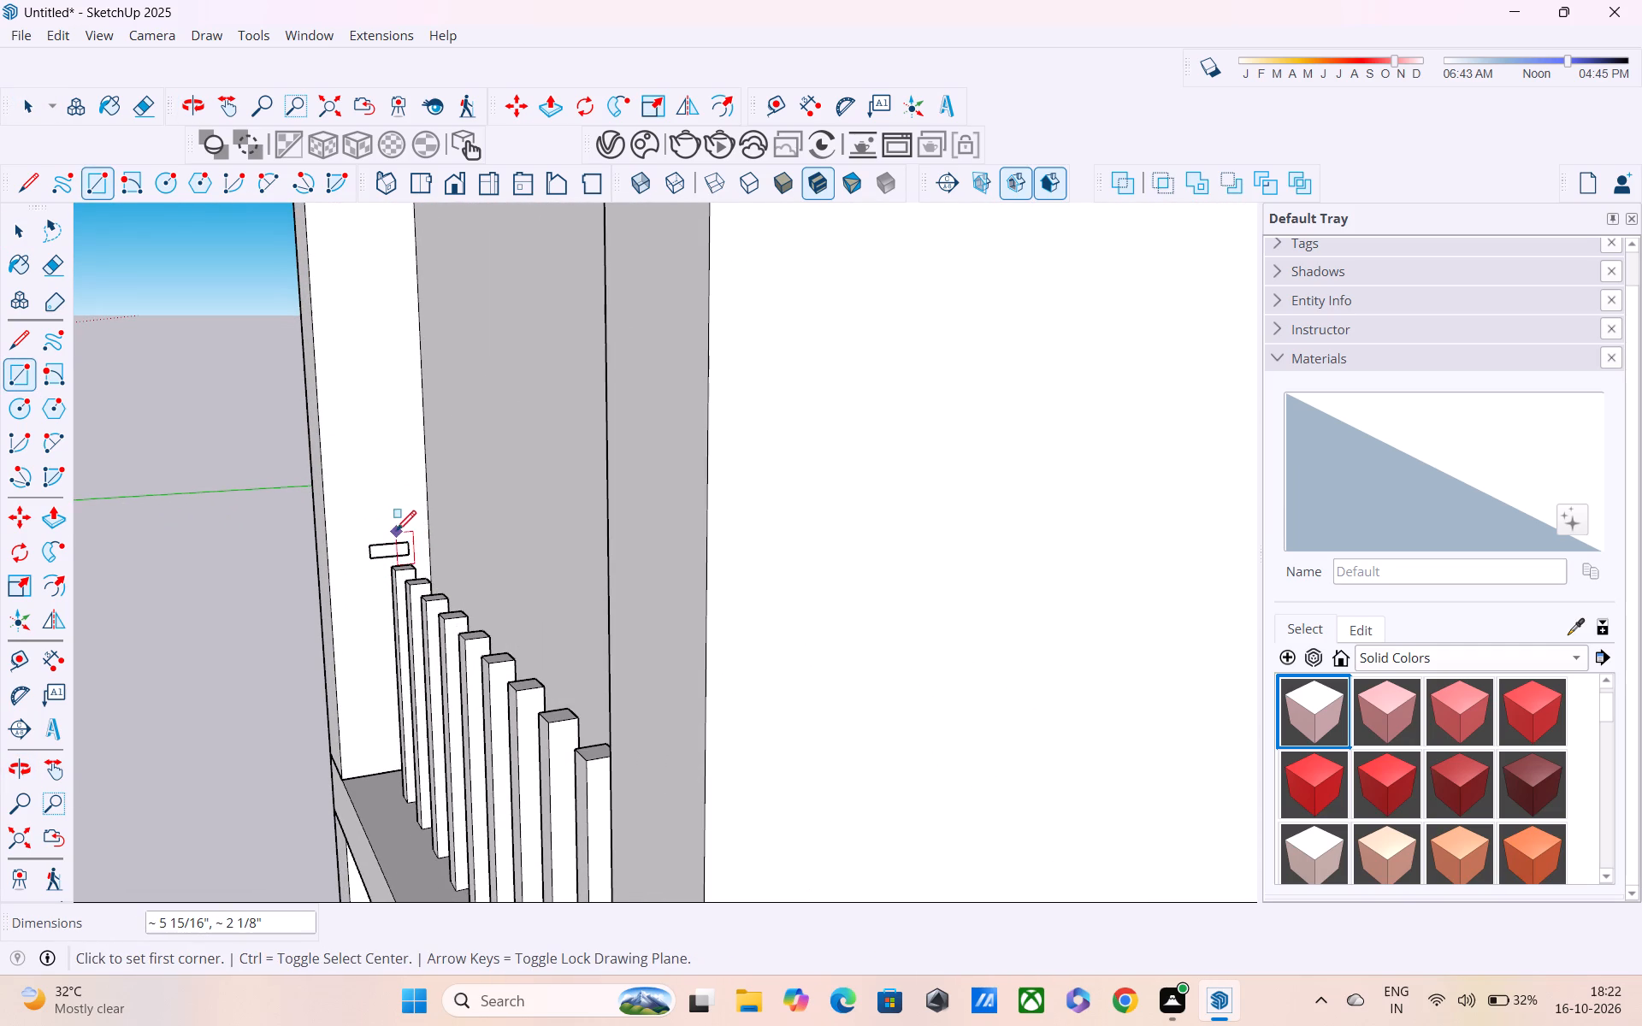
Push/pull the rectangle about 9' 10 1/2" along the row of posts to the far column as the bay's top rail.
key("p")
scroll(393, 539, "up", 9)
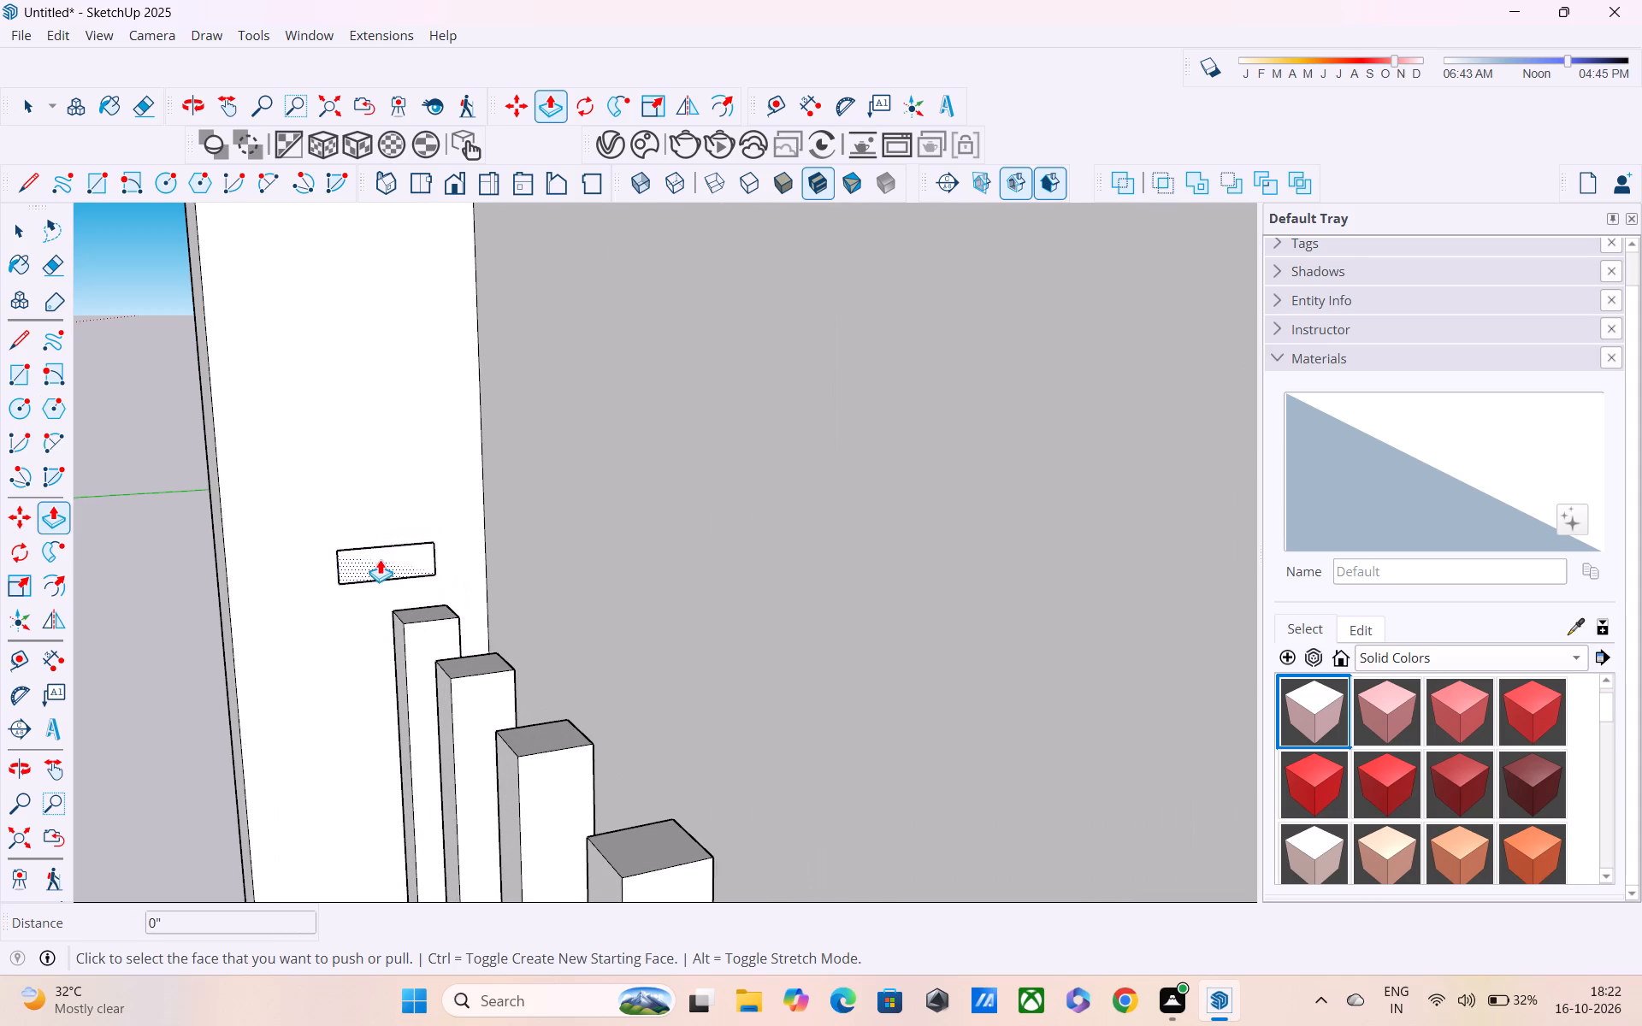
left_click(380, 559)
scroll(488, 629, "down", 7)
scroll(511, 661, "up", 1)
scroll(516, 674, "down", 7)
scroll(559, 717, "up", 1)
scroll(564, 722, "down", 12)
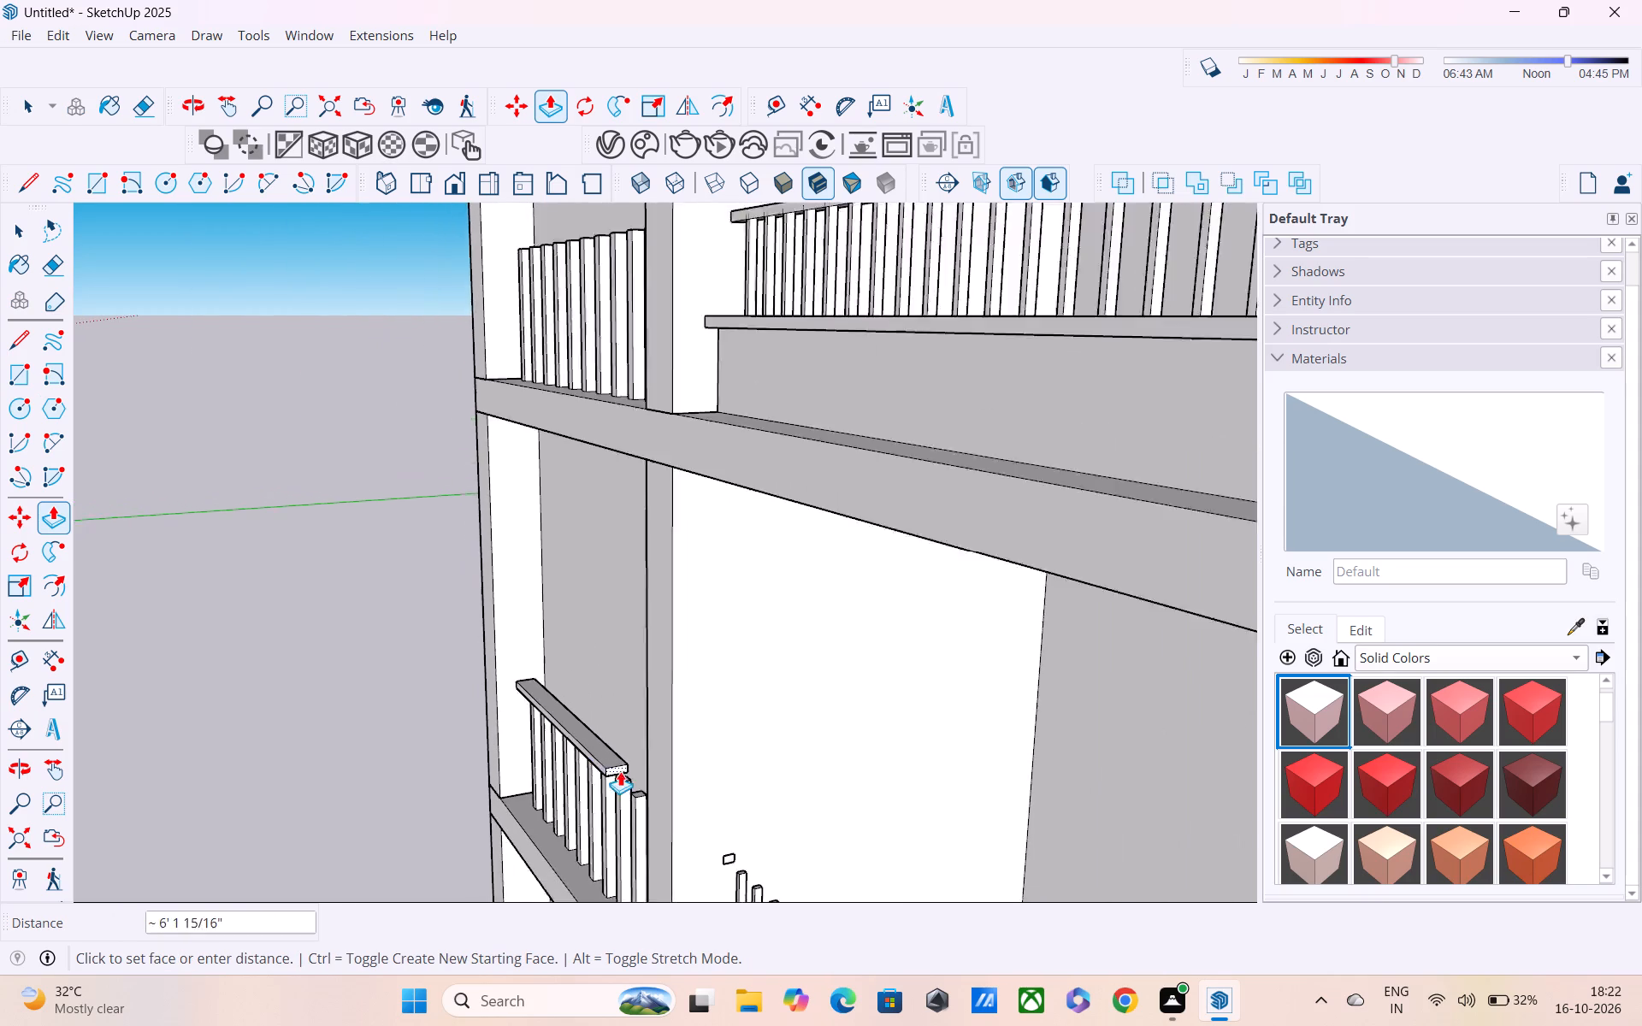
middle_click_drag(622, 773, 958, 698)
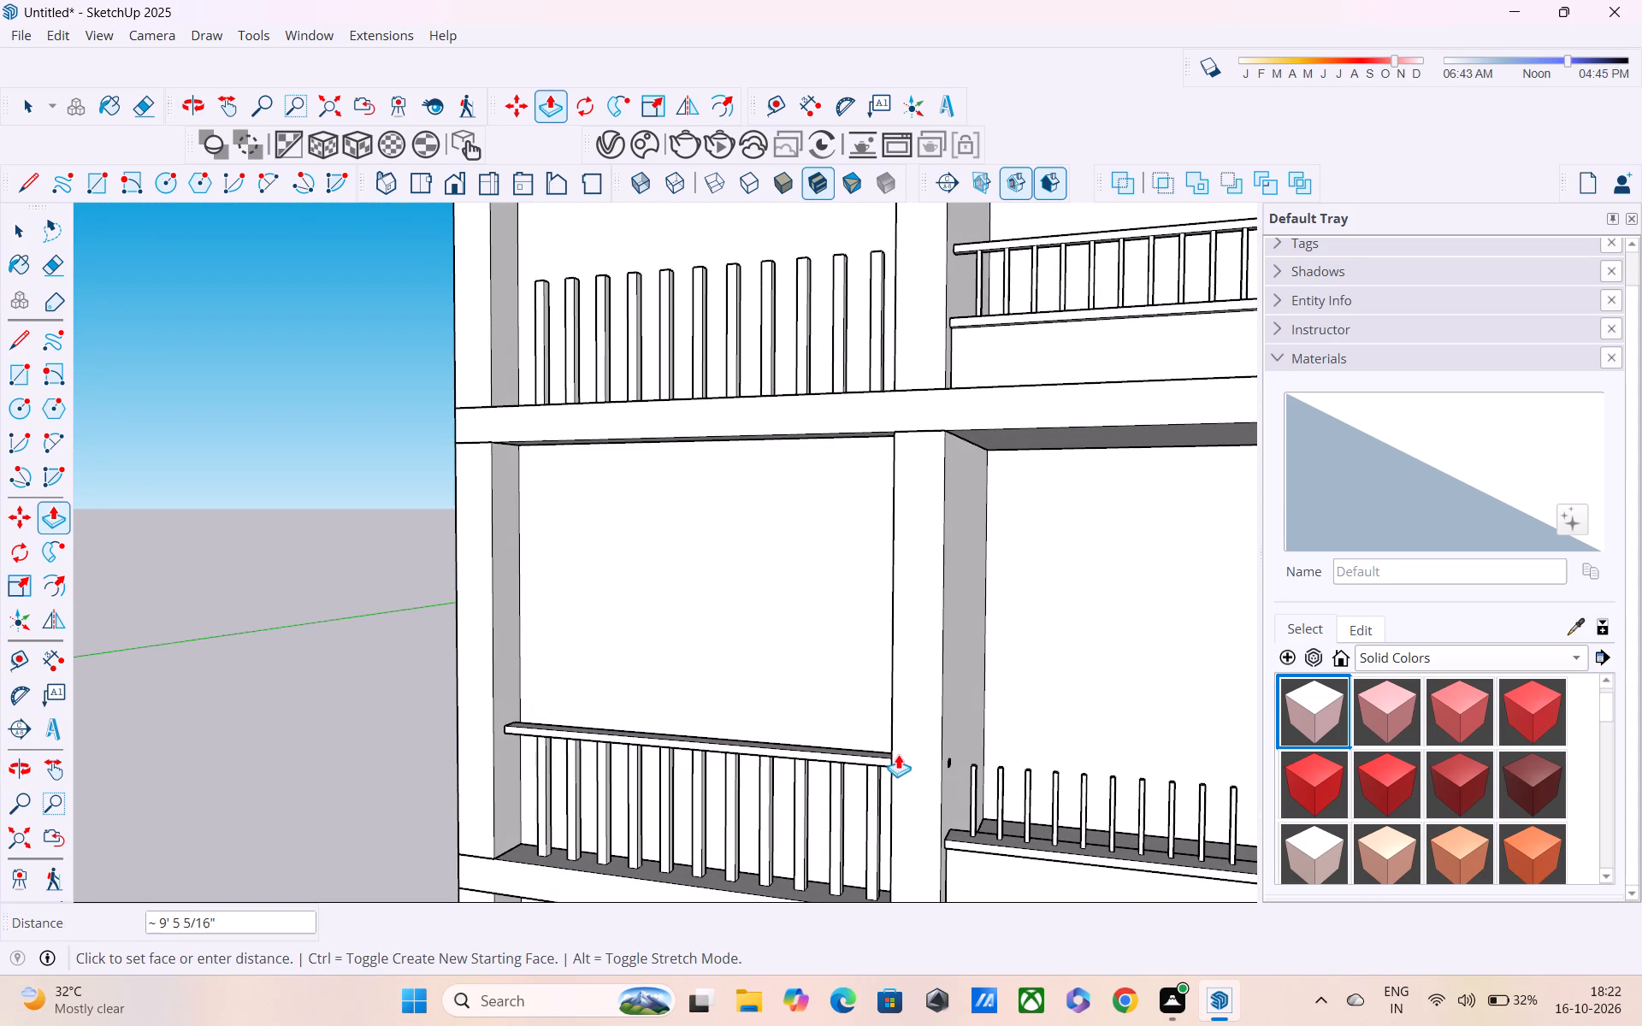
left_click(918, 734)
Draw a rectangle about 5 1/4" by 2 7/8" on the side wall above the first post of the top storey's open bay.
middle_click_drag(911, 740, 995, 762)
scroll(995, 762, "up", 1)
scroll(926, 740, "down", 6)
scroll(634, 598, "down", 3)
middle_click_drag(653, 640, 198, 713)
scroll(477, 476, "up", 6)
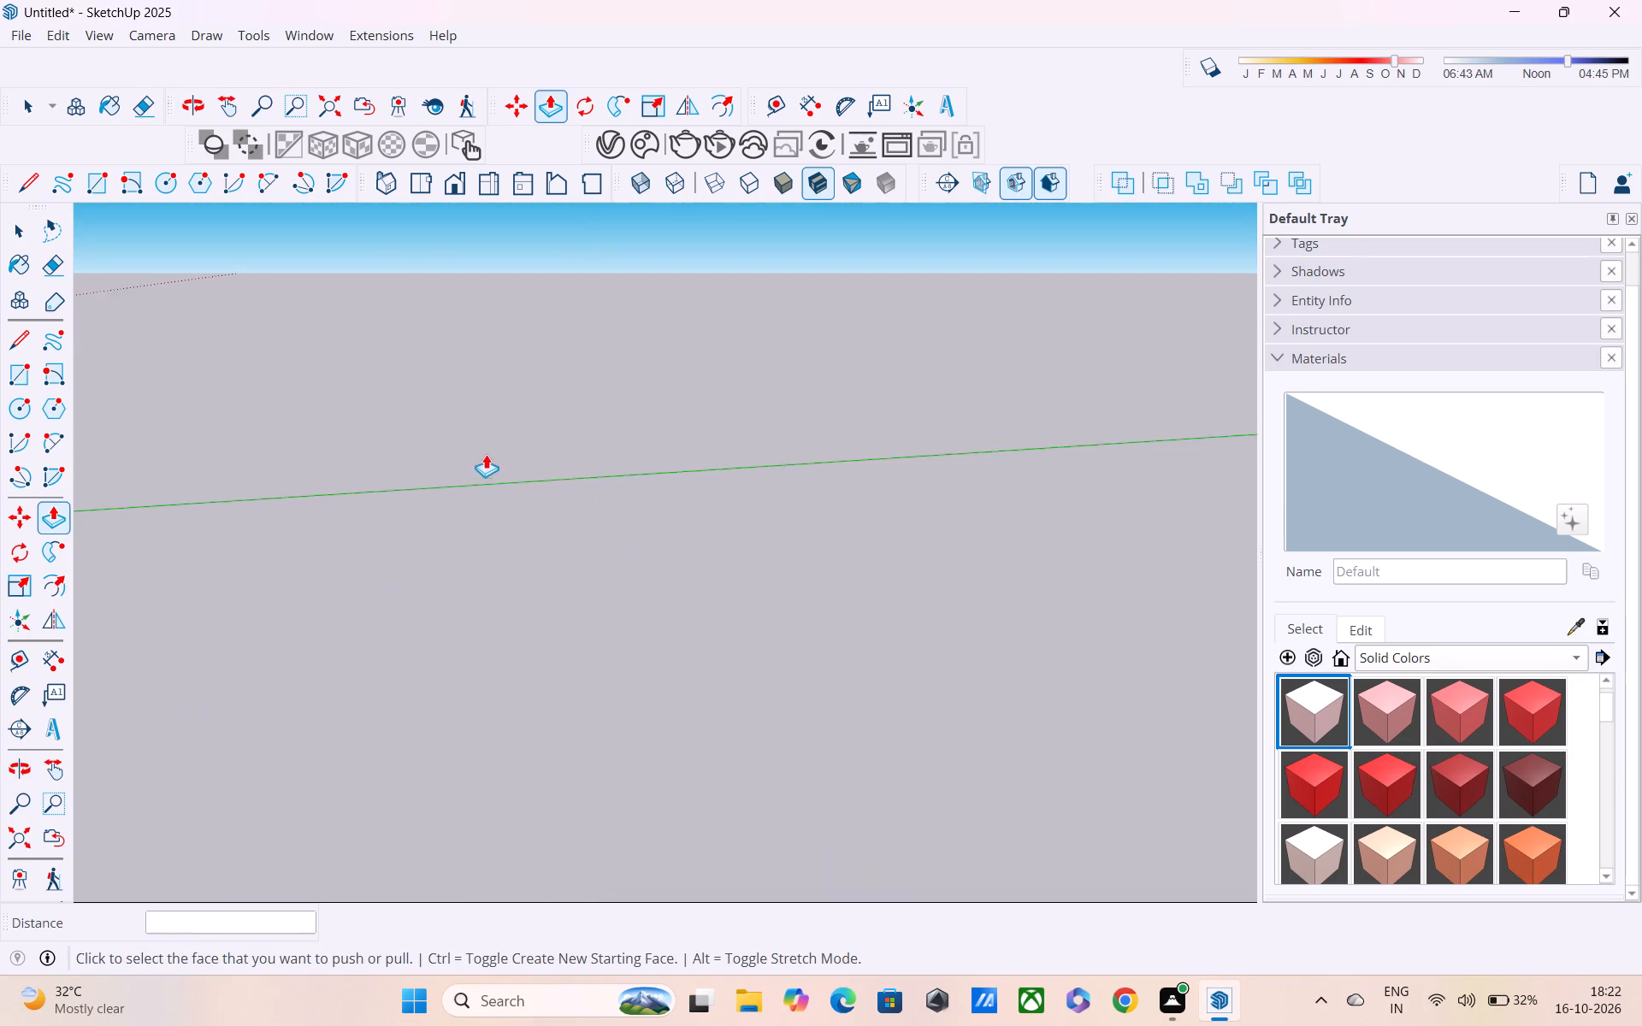
scroll(528, 453, "down", 9)
scroll(583, 469, "up", 10)
middle_click_drag(605, 433, 556, 455)
scroll(611, 422, "up", 13)
scroll(603, 402, "down", 3)
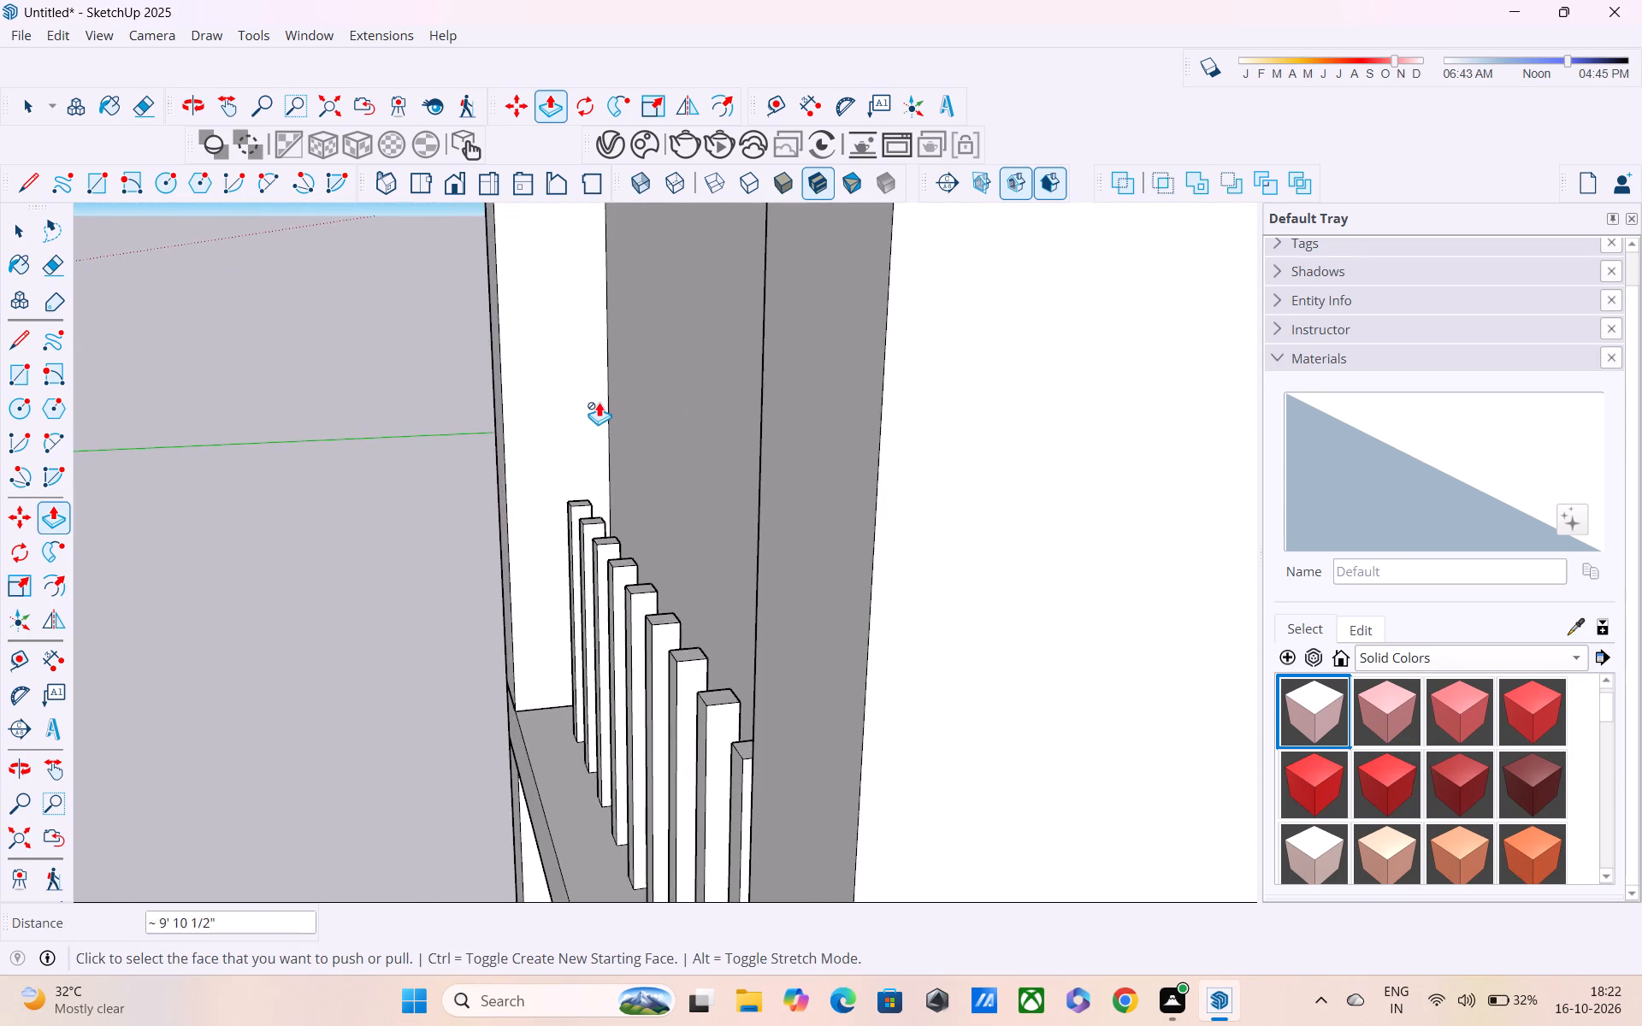
middle_click_drag(591, 400, 587, 375)
key("r")
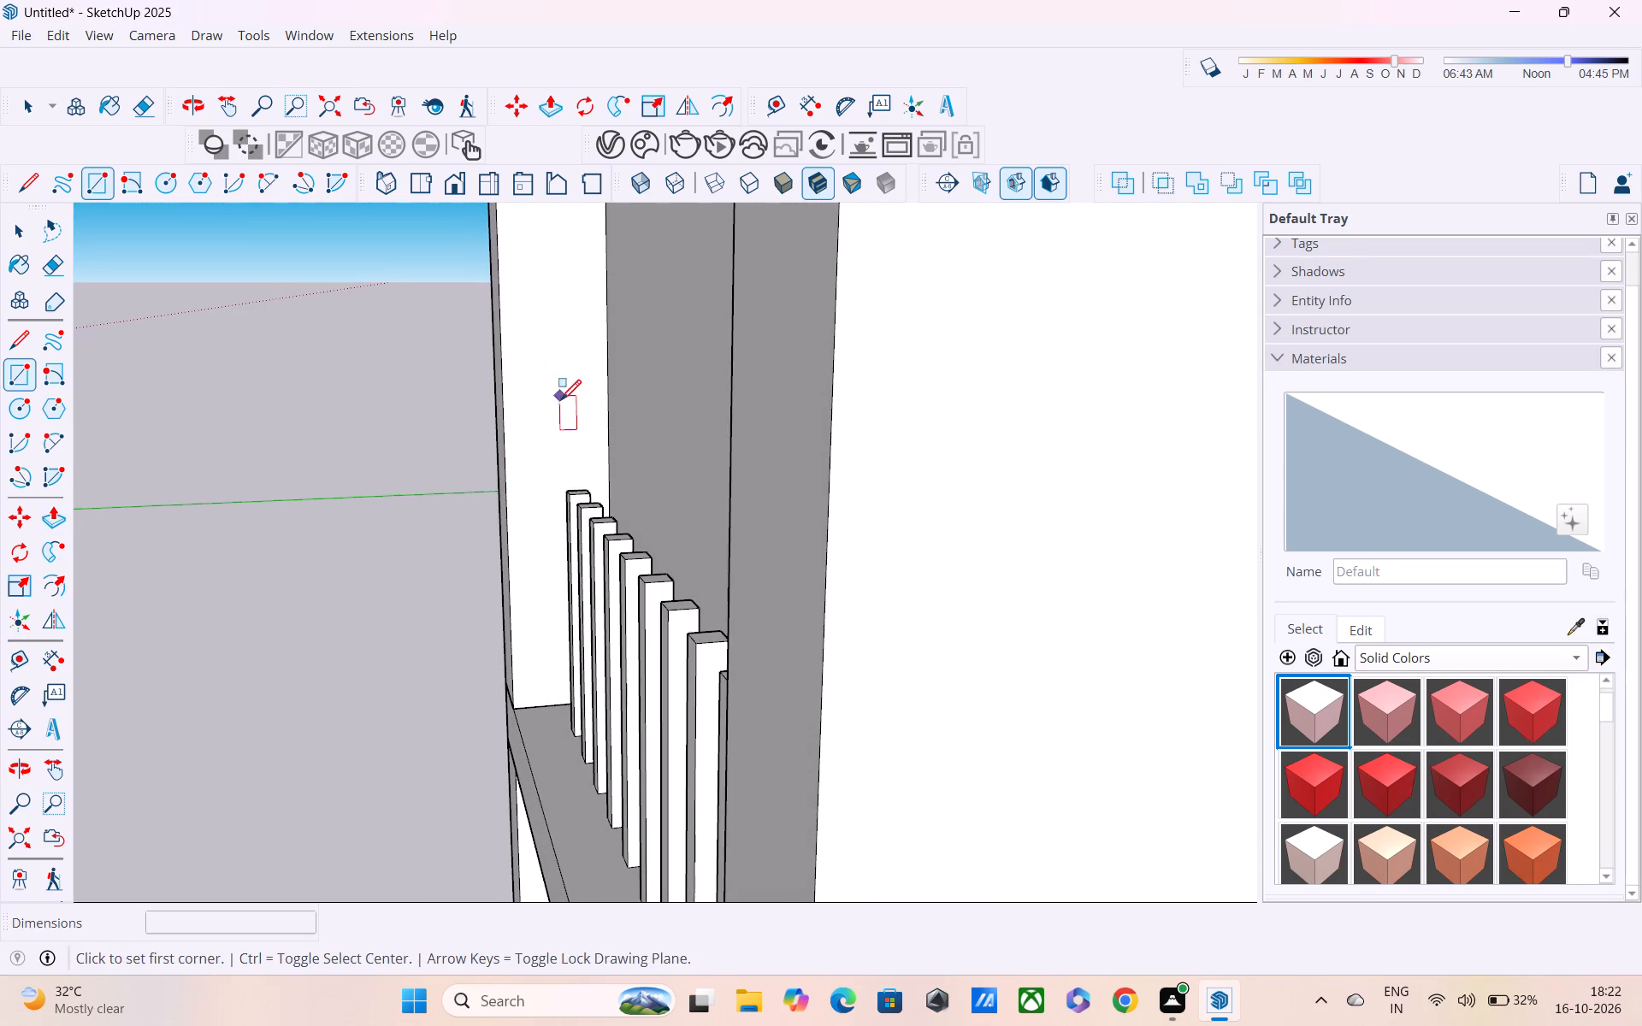
left_click(559, 483)
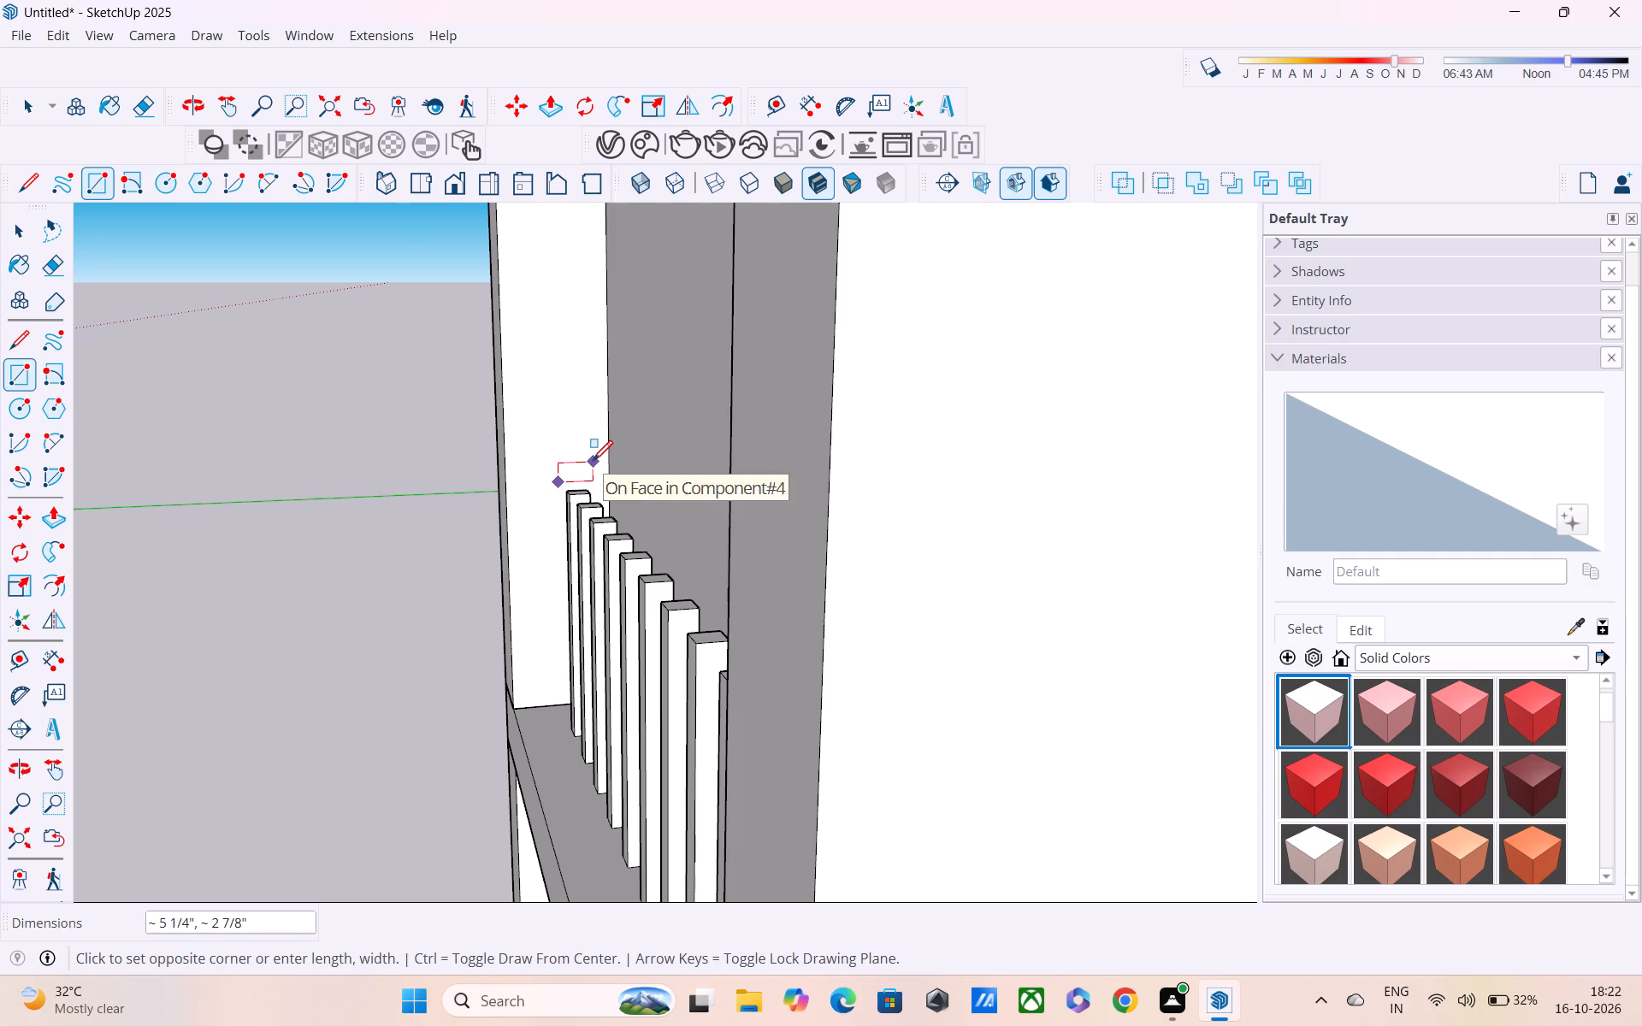
left_click(593, 463)
Push/pull the rectangle about 9' 3 3/8" along the top storey bay's posts as their top rail.
key("o")
key("p")
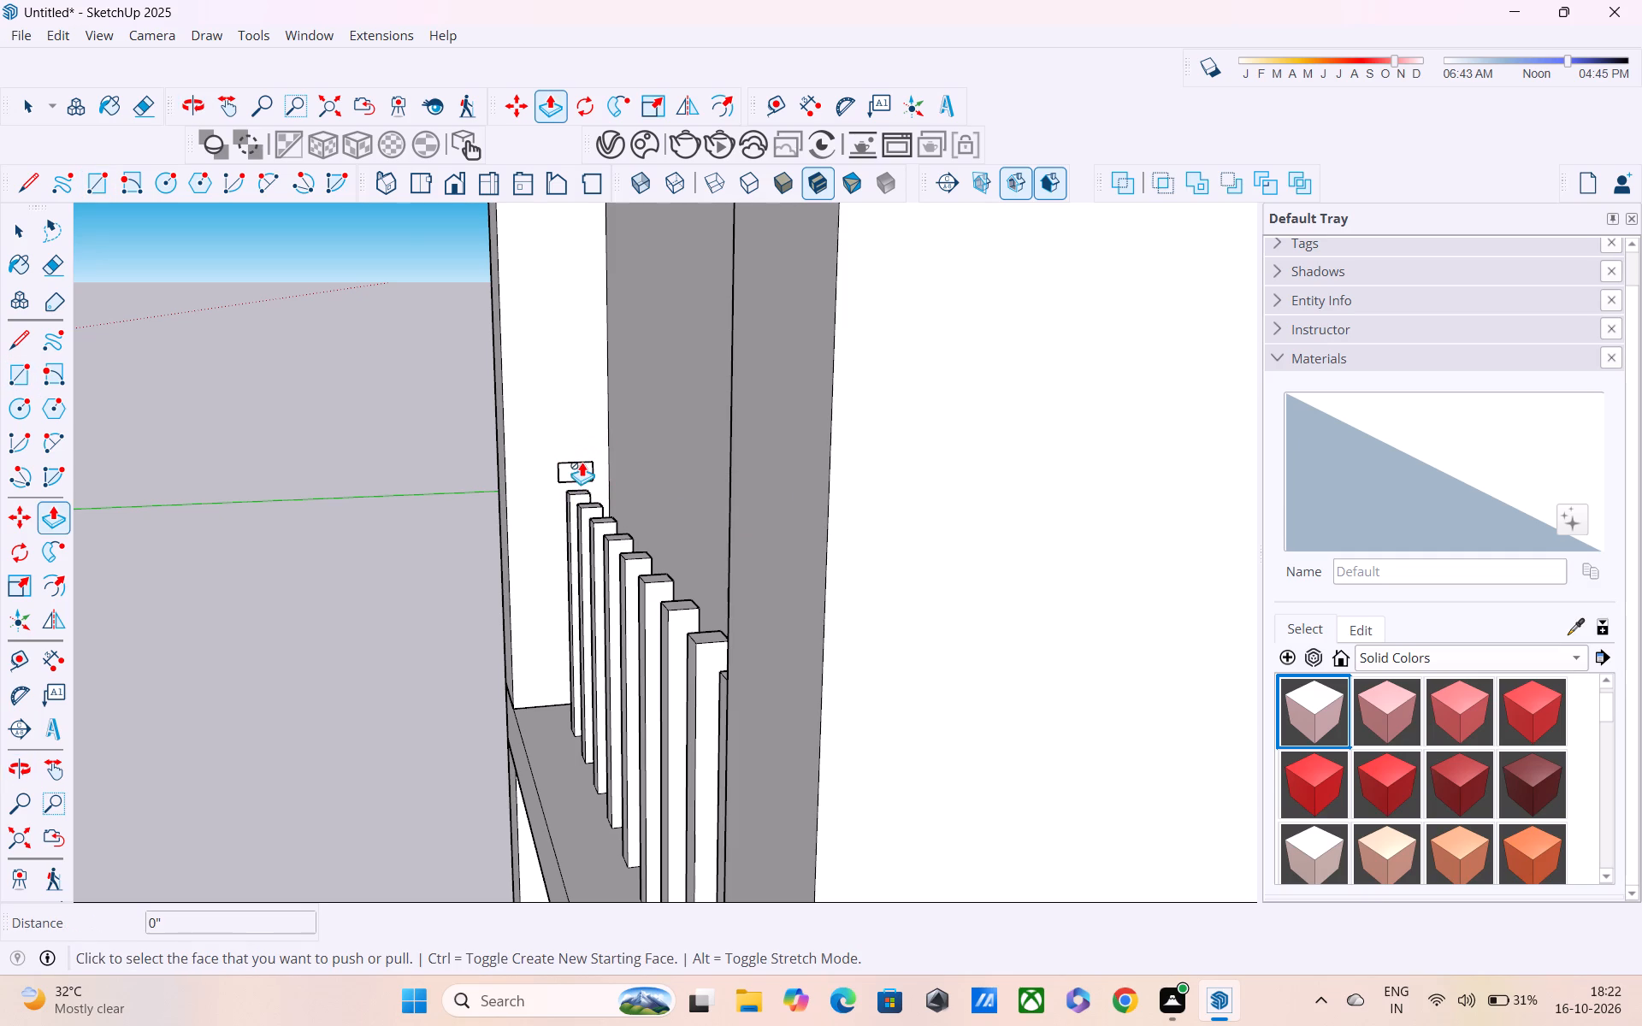
left_click(580, 463)
scroll(582, 469, "up", 6)
left_click(581, 467)
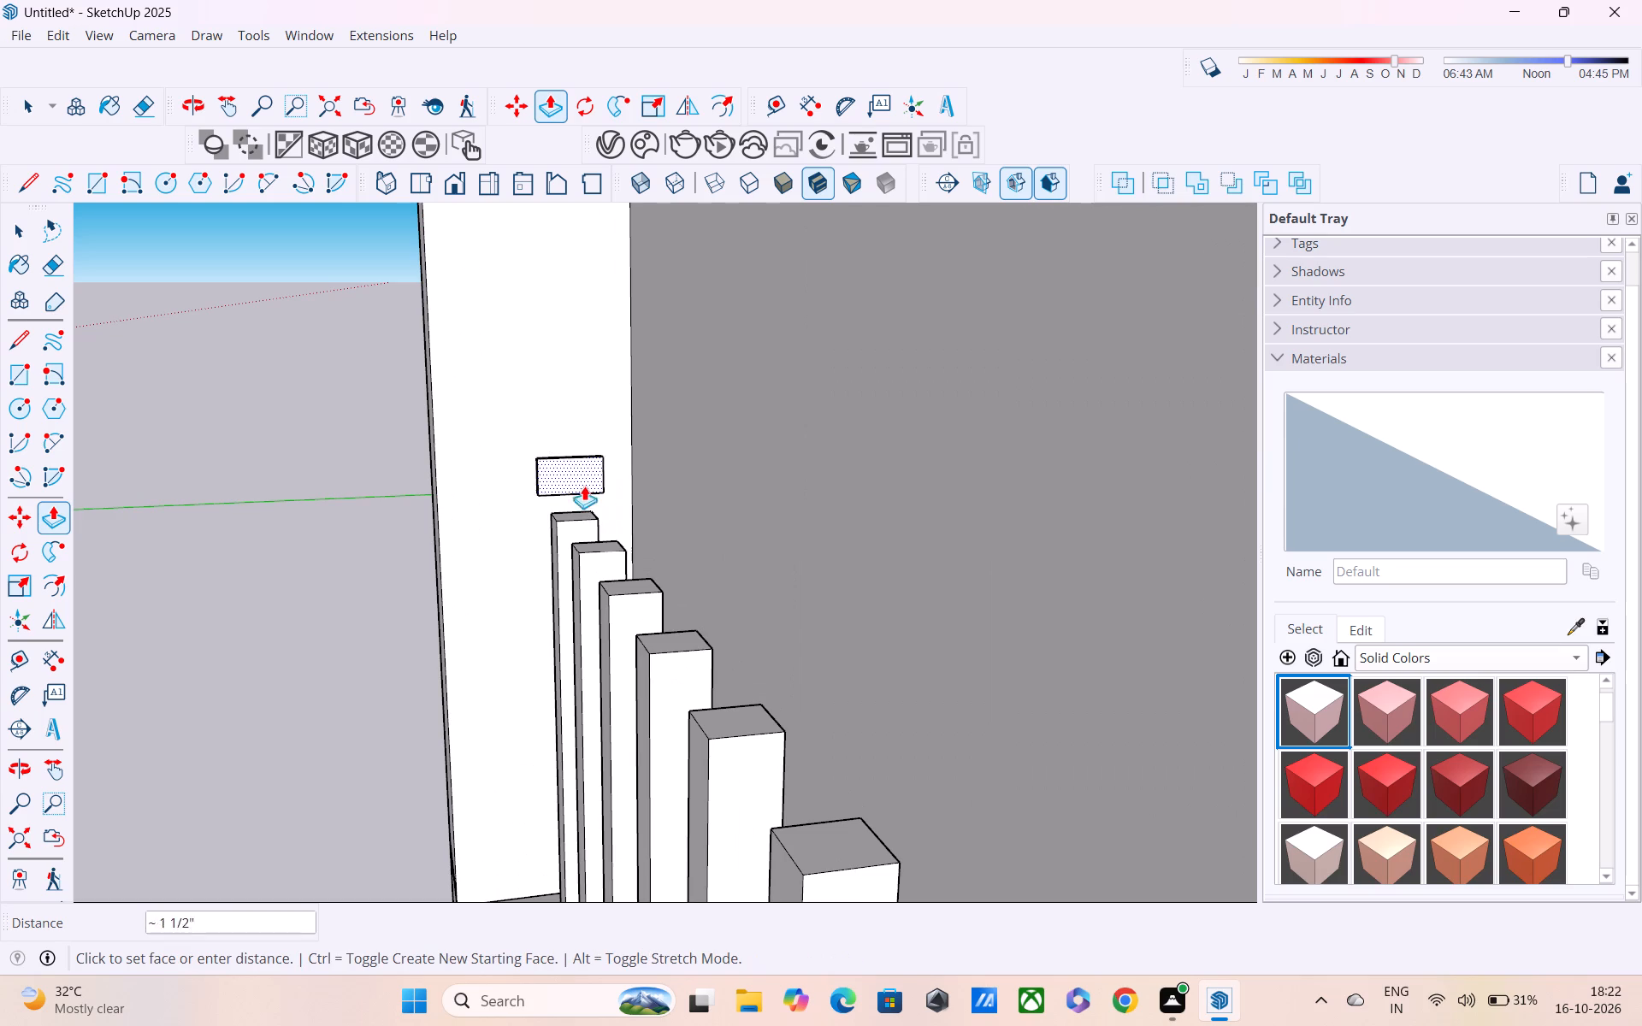
scroll(611, 551, "down", 7)
scroll(638, 630, "down", 1)
middle_click_drag(648, 641, 974, 612)
scroll(974, 612, "up", 1)
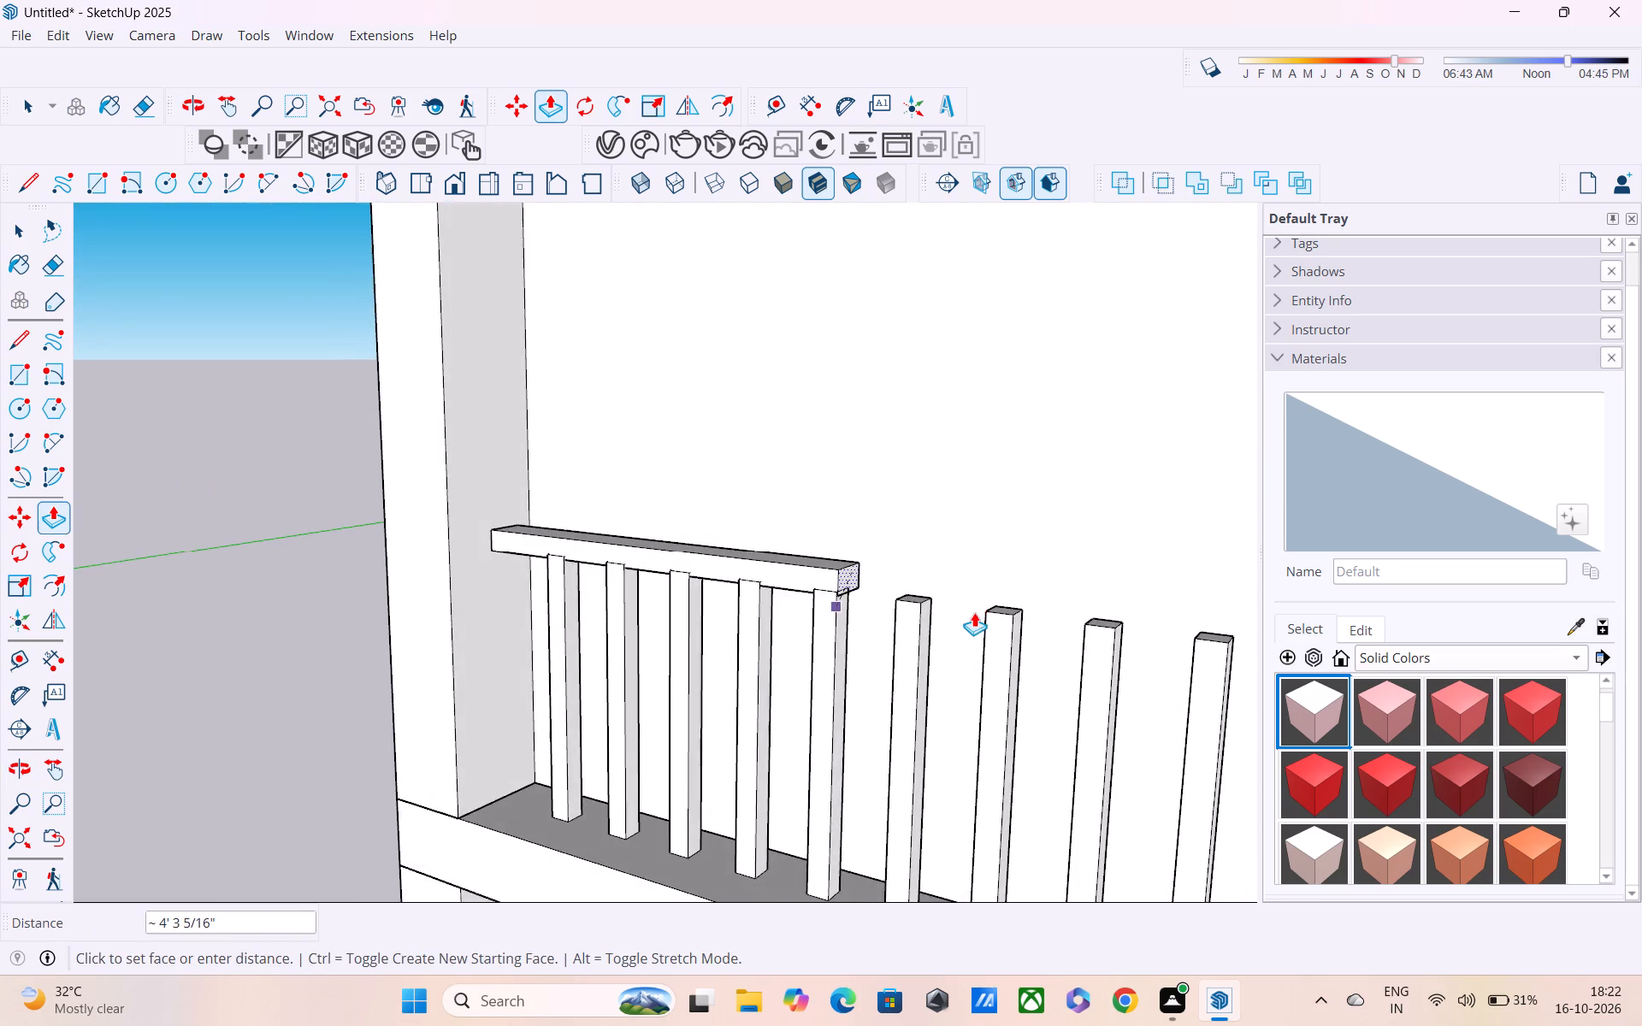
scroll(974, 612, "down", 13)
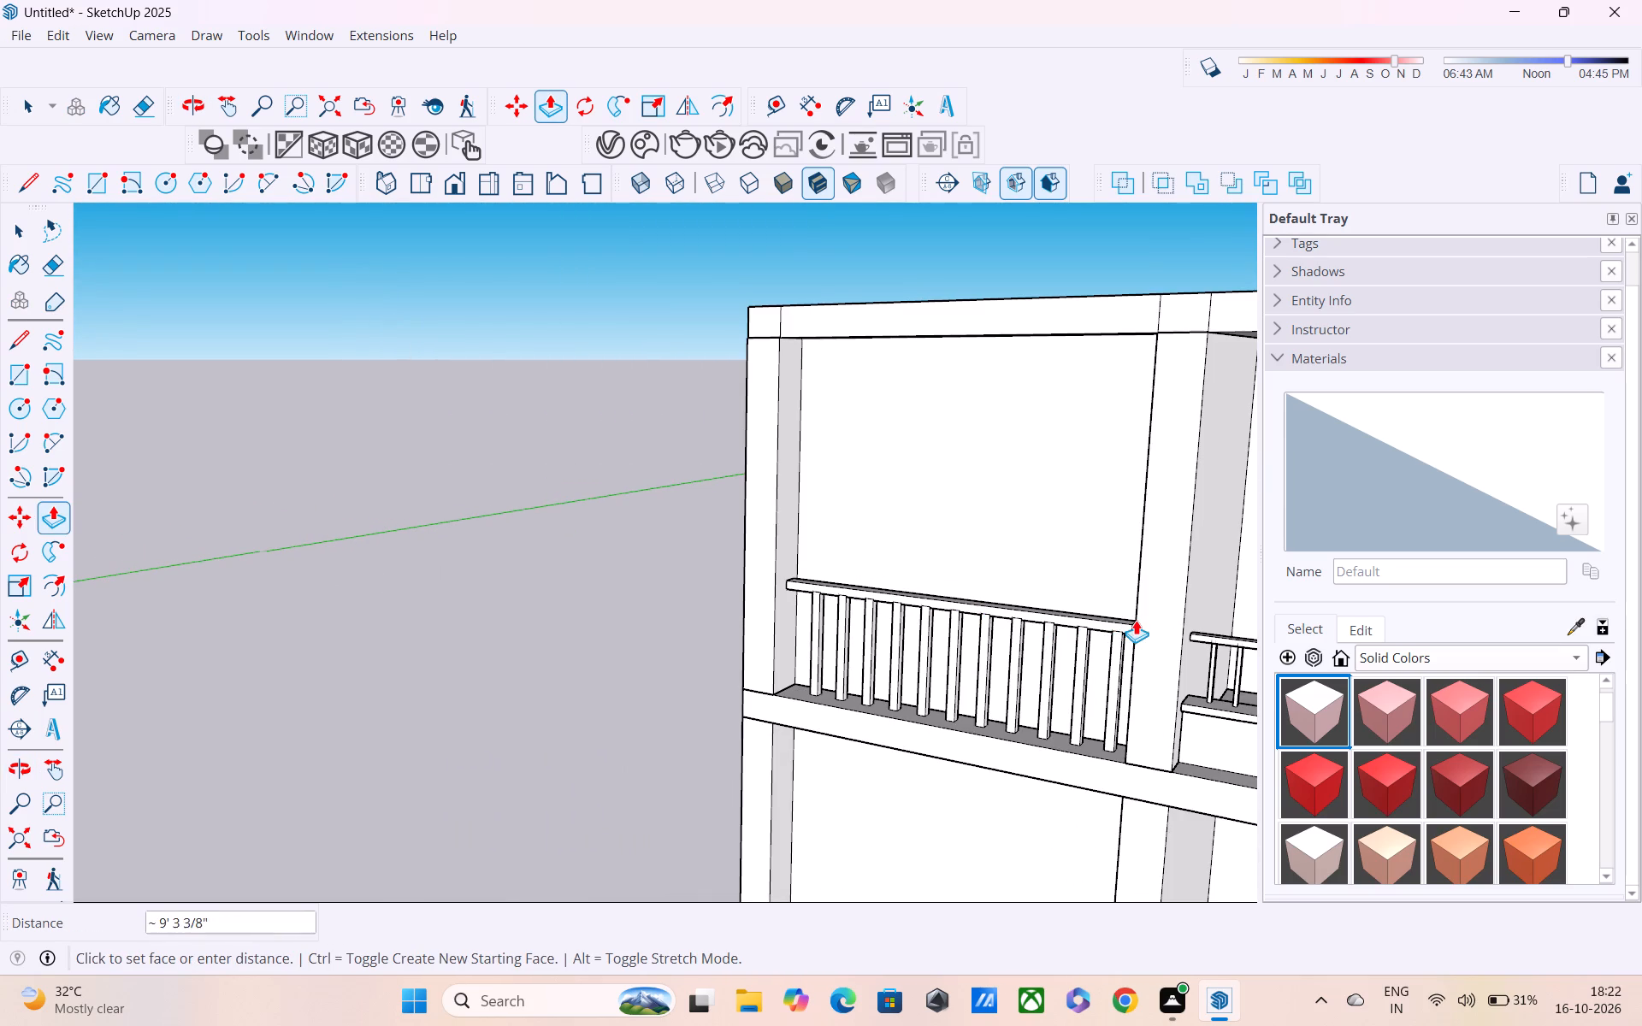
left_click(1136, 620)
Push/pull the front face of the top storey bay's rail outward by about 1 7/16".
scroll(1020, 644, "down", 4)
middle_click_drag(1006, 665, 1103, 651)
scroll(1037, 659, "down", 3)
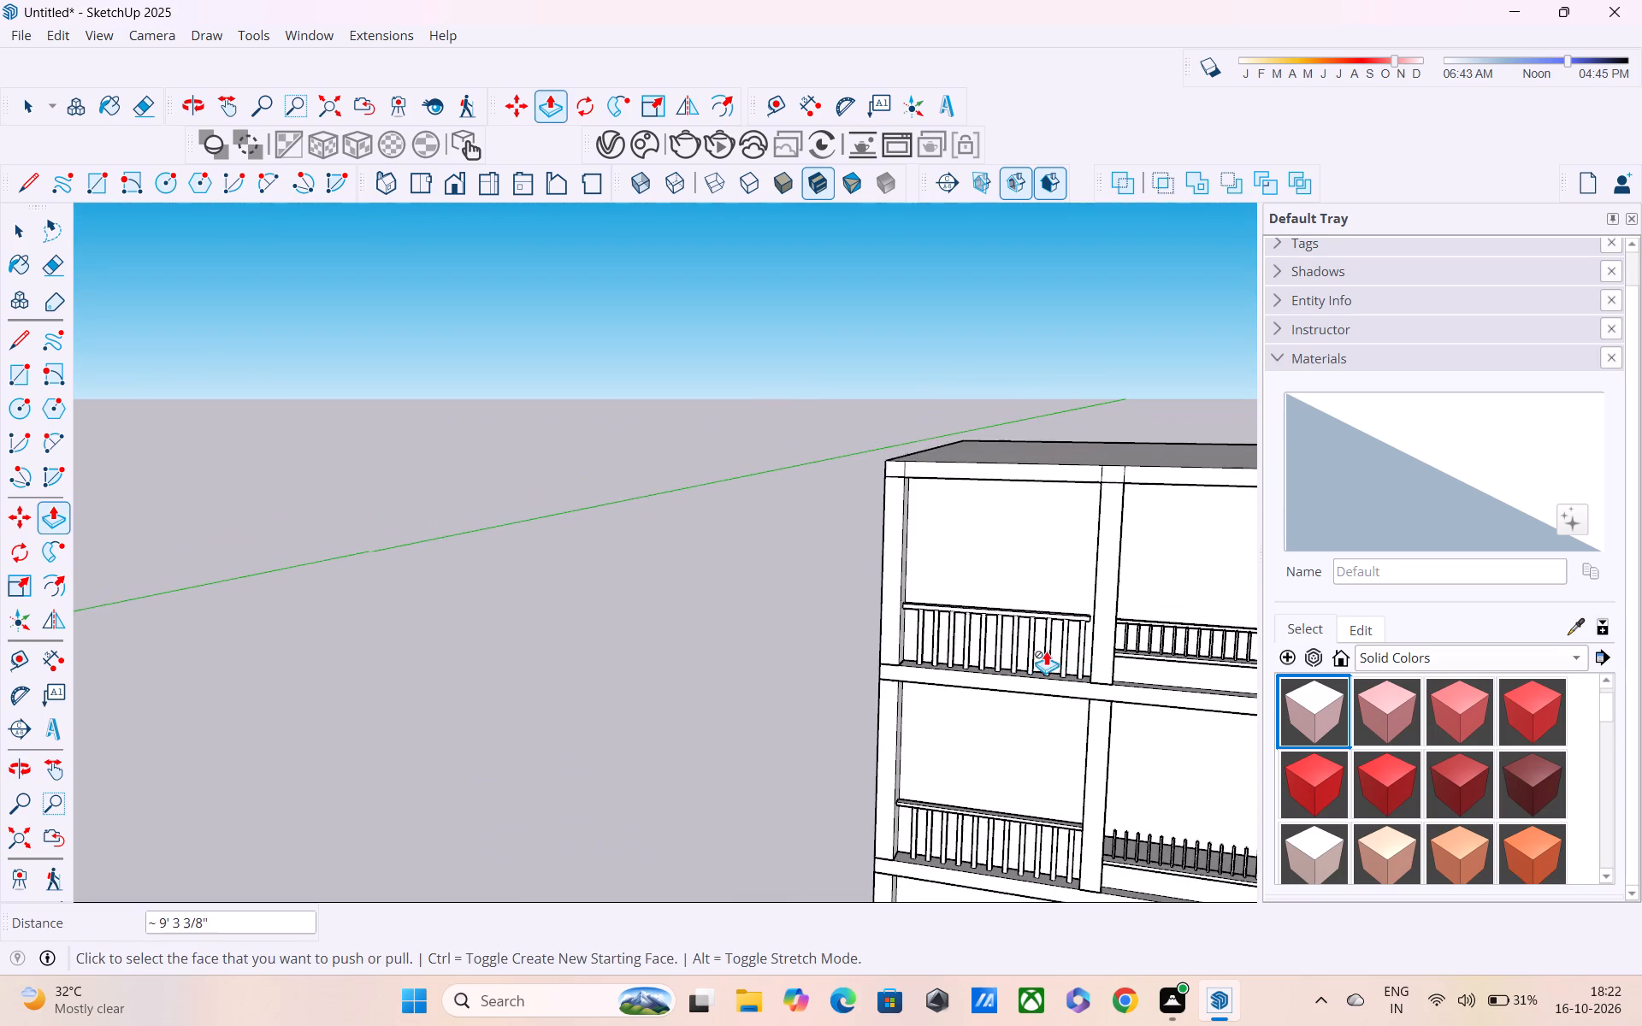
middle_click_drag(1049, 654, 1103, 678)
scroll(1063, 603, "up", 14)
scroll(1104, 640, "up", 13)
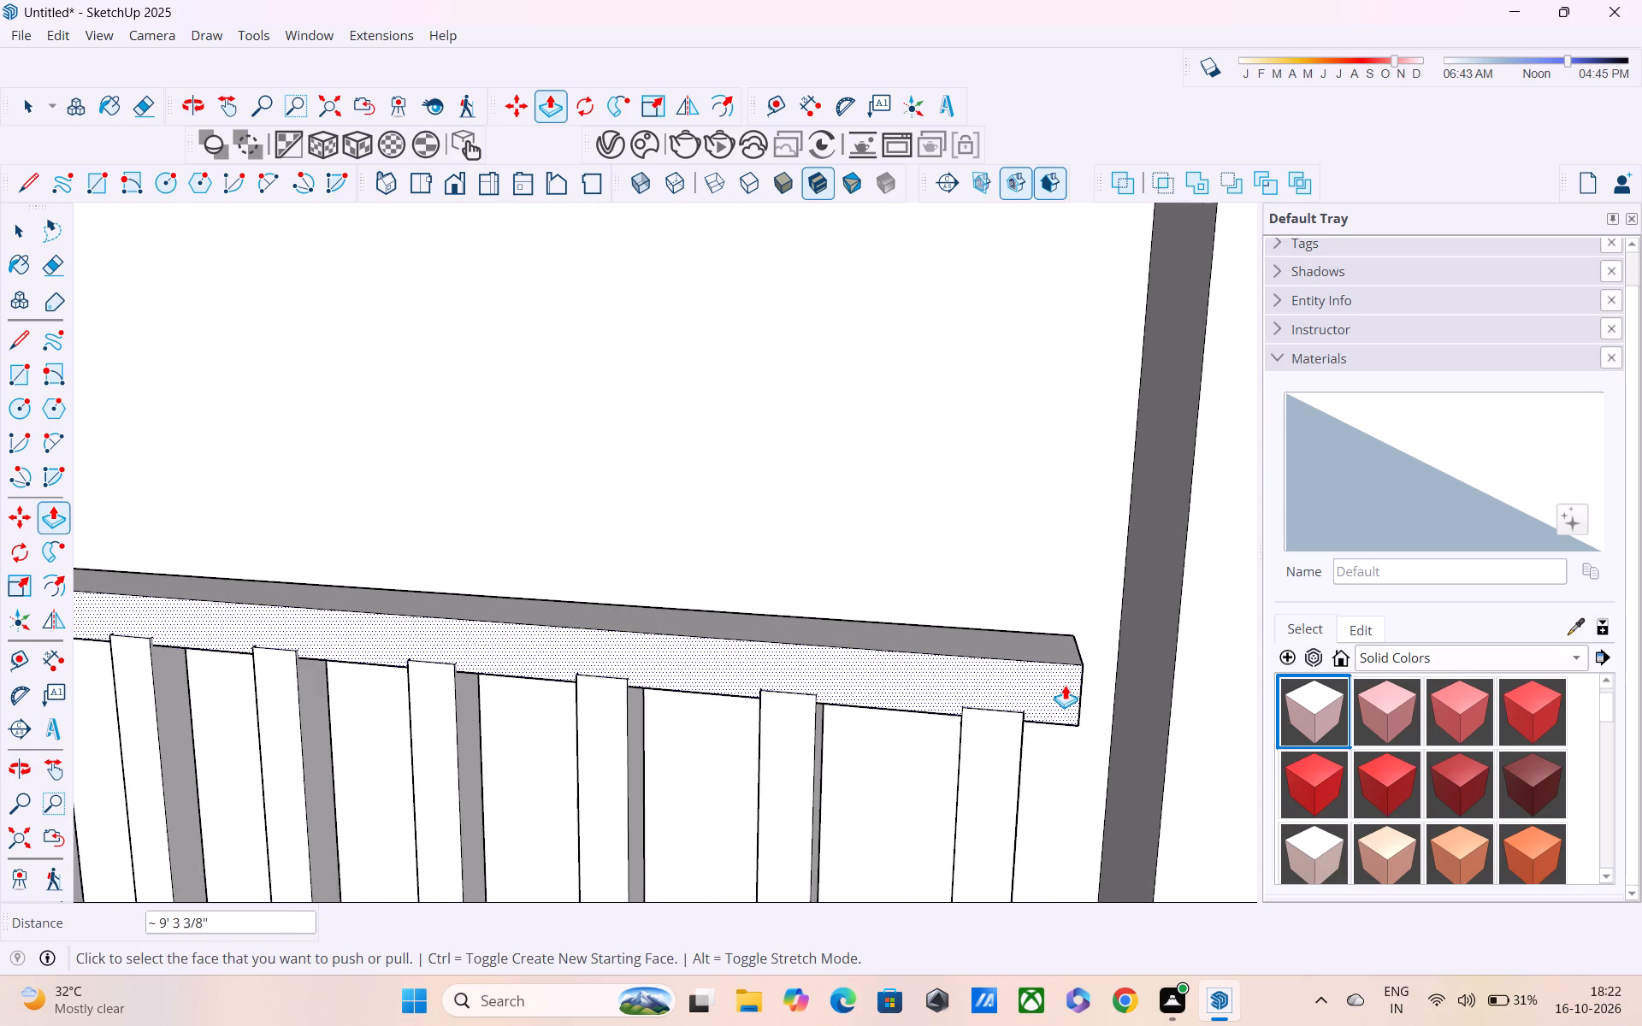
middle_click_drag(1053, 688, 960, 685)
left_click(931, 708)
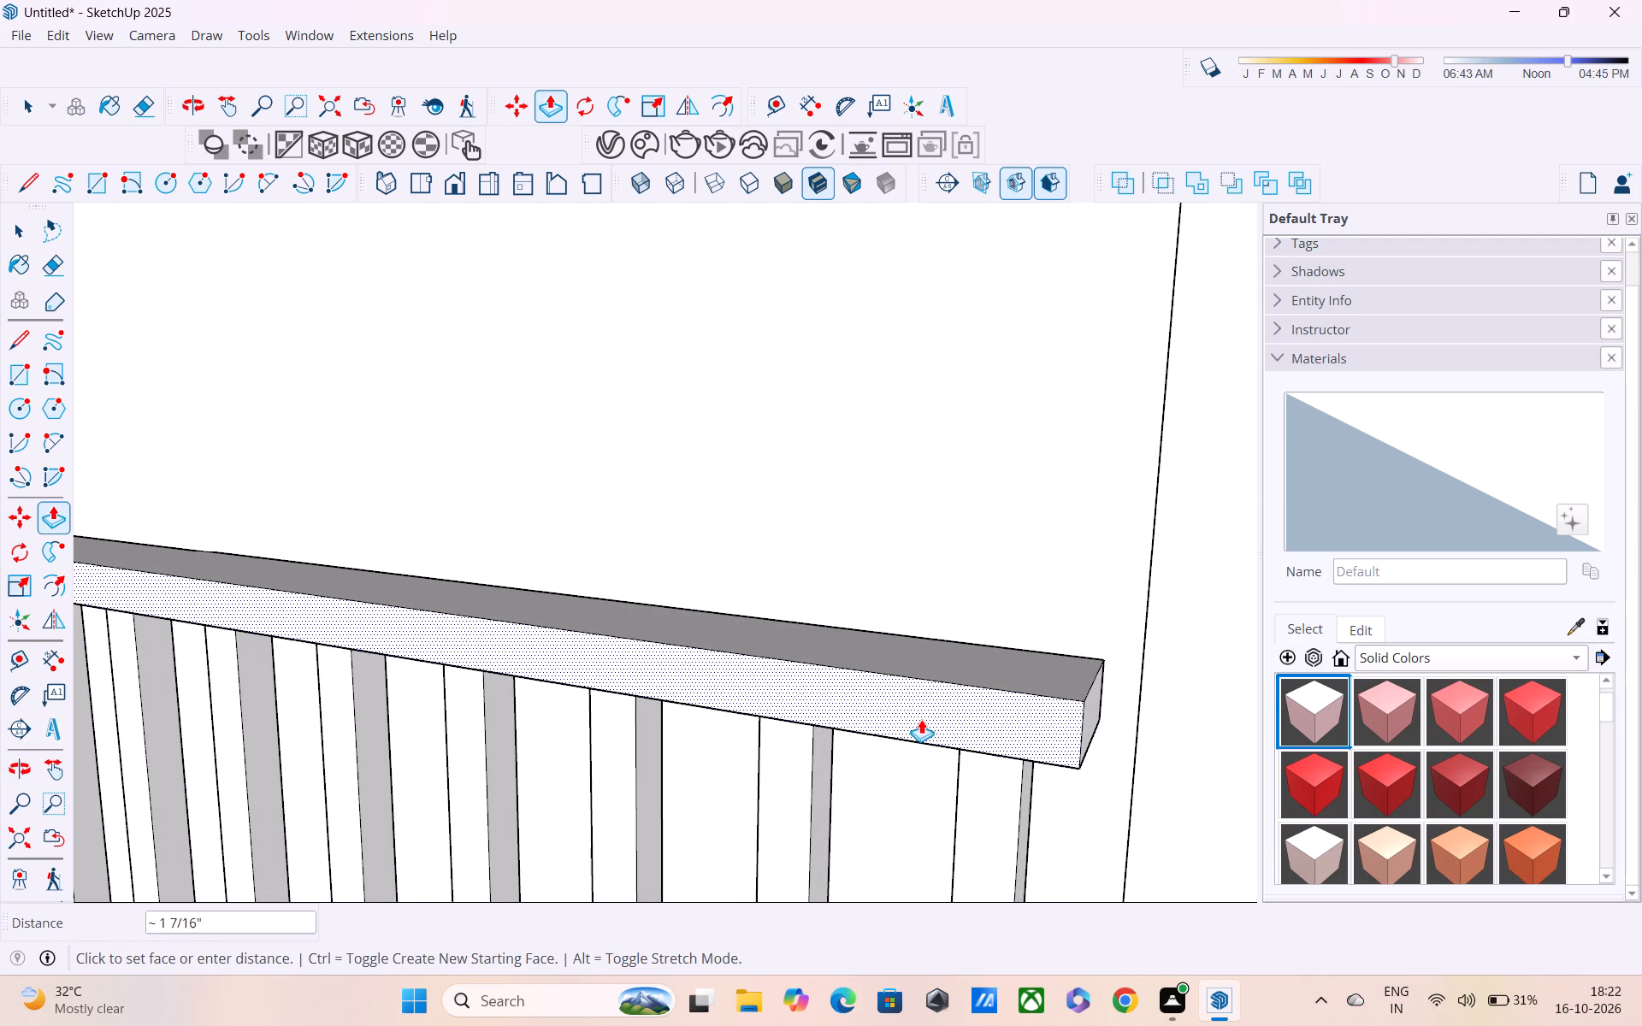
left_click(921, 719)
Extend the end face of the top storey bay's rail by about 2 1/8" toward the column.
left_click(1101, 705)
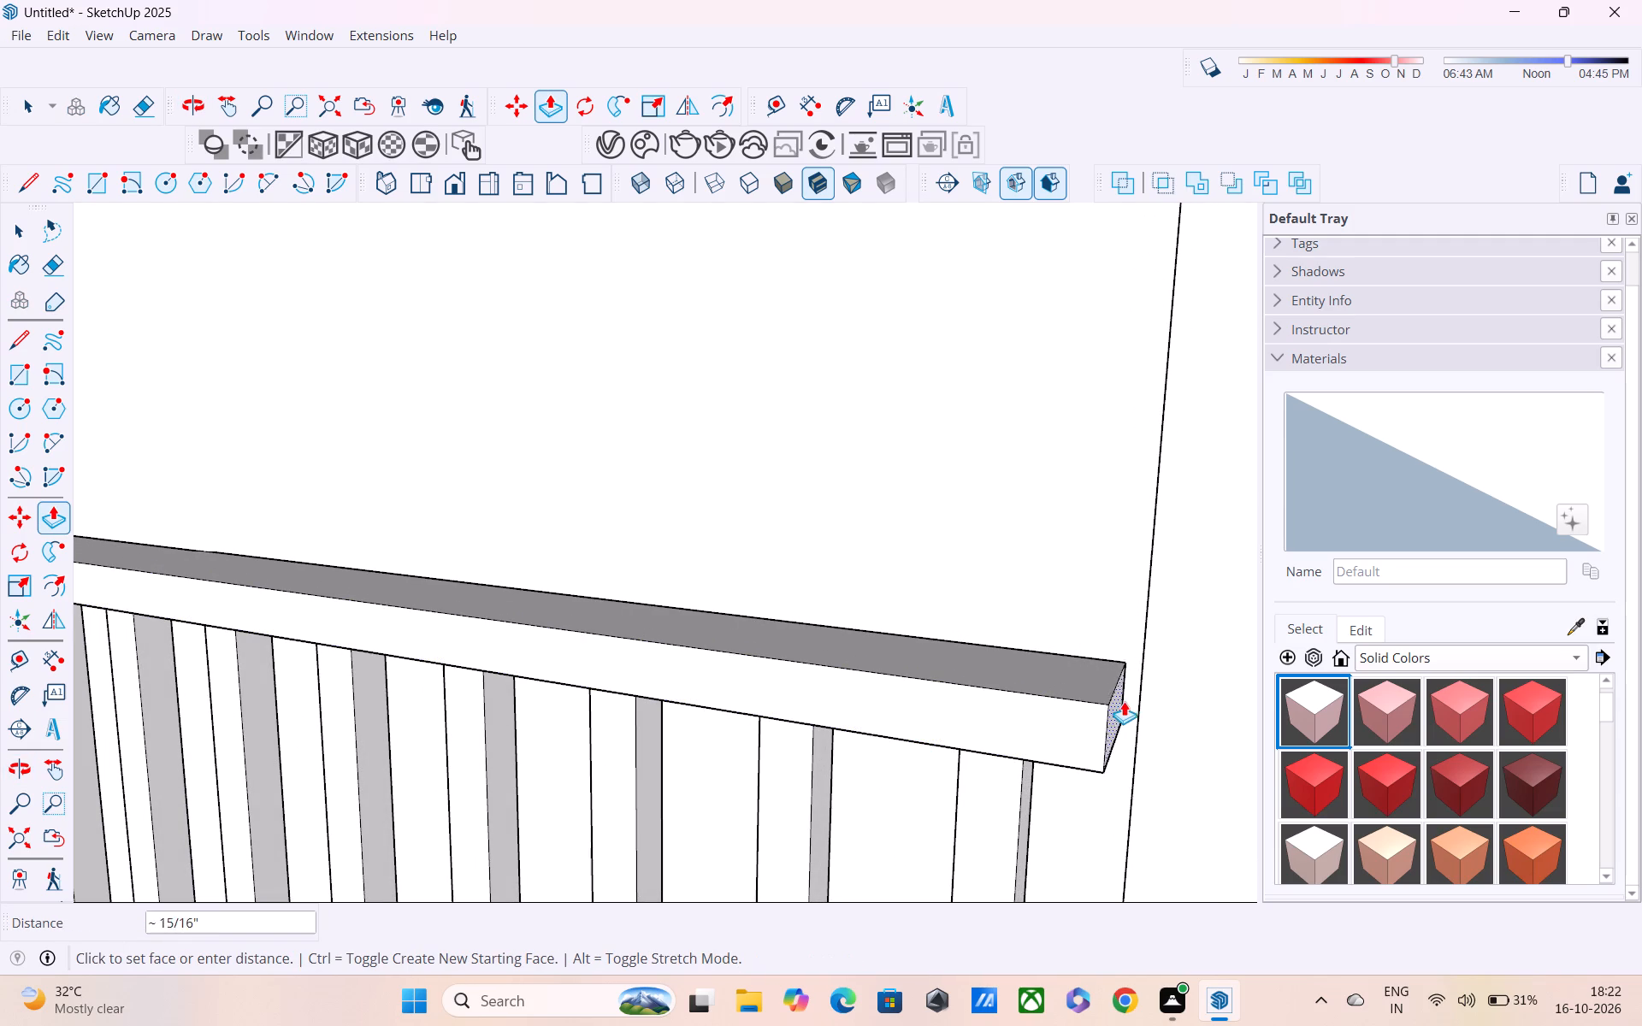
left_click(1151, 698)
Examine the bay and corner balcony railings storey by storey to see which balconies still need a top rail.
scroll(1150, 696, "down", 16)
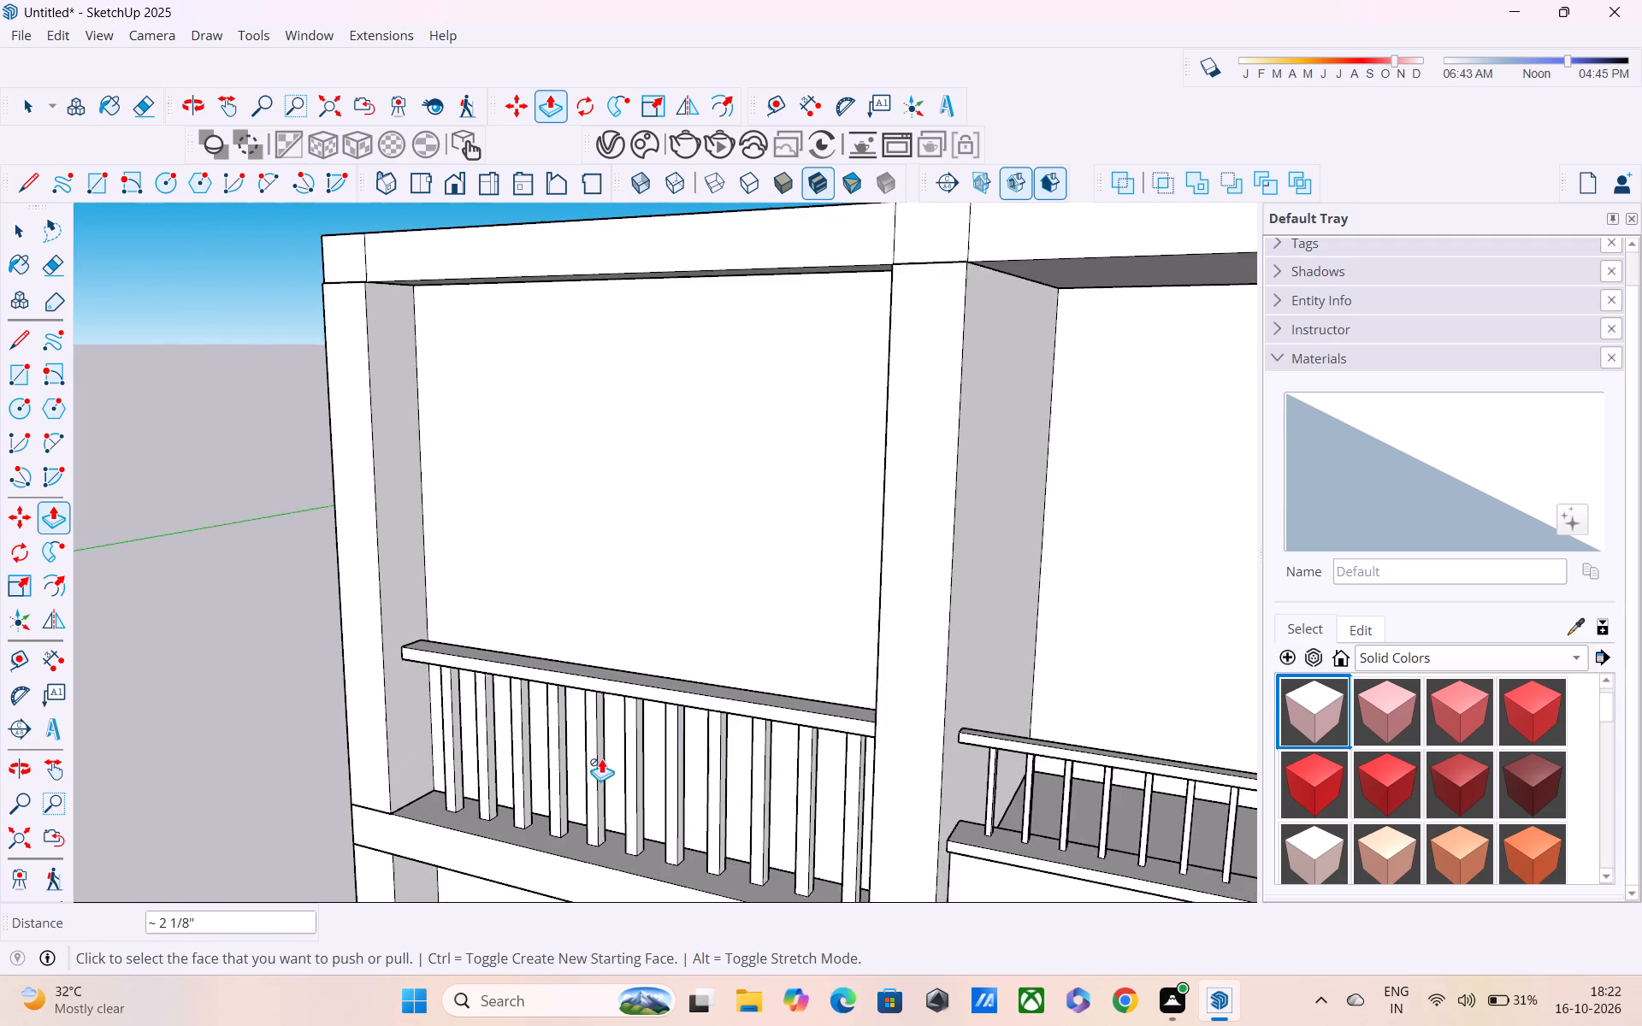
middle_click_drag(601, 758, 786, 739)
scroll(786, 739, "up", 1)
scroll(781, 737, "down", 9)
scroll(419, 775, "down", 1)
scroll(417, 775, "up", 1)
scroll(419, 774, "down", 6)
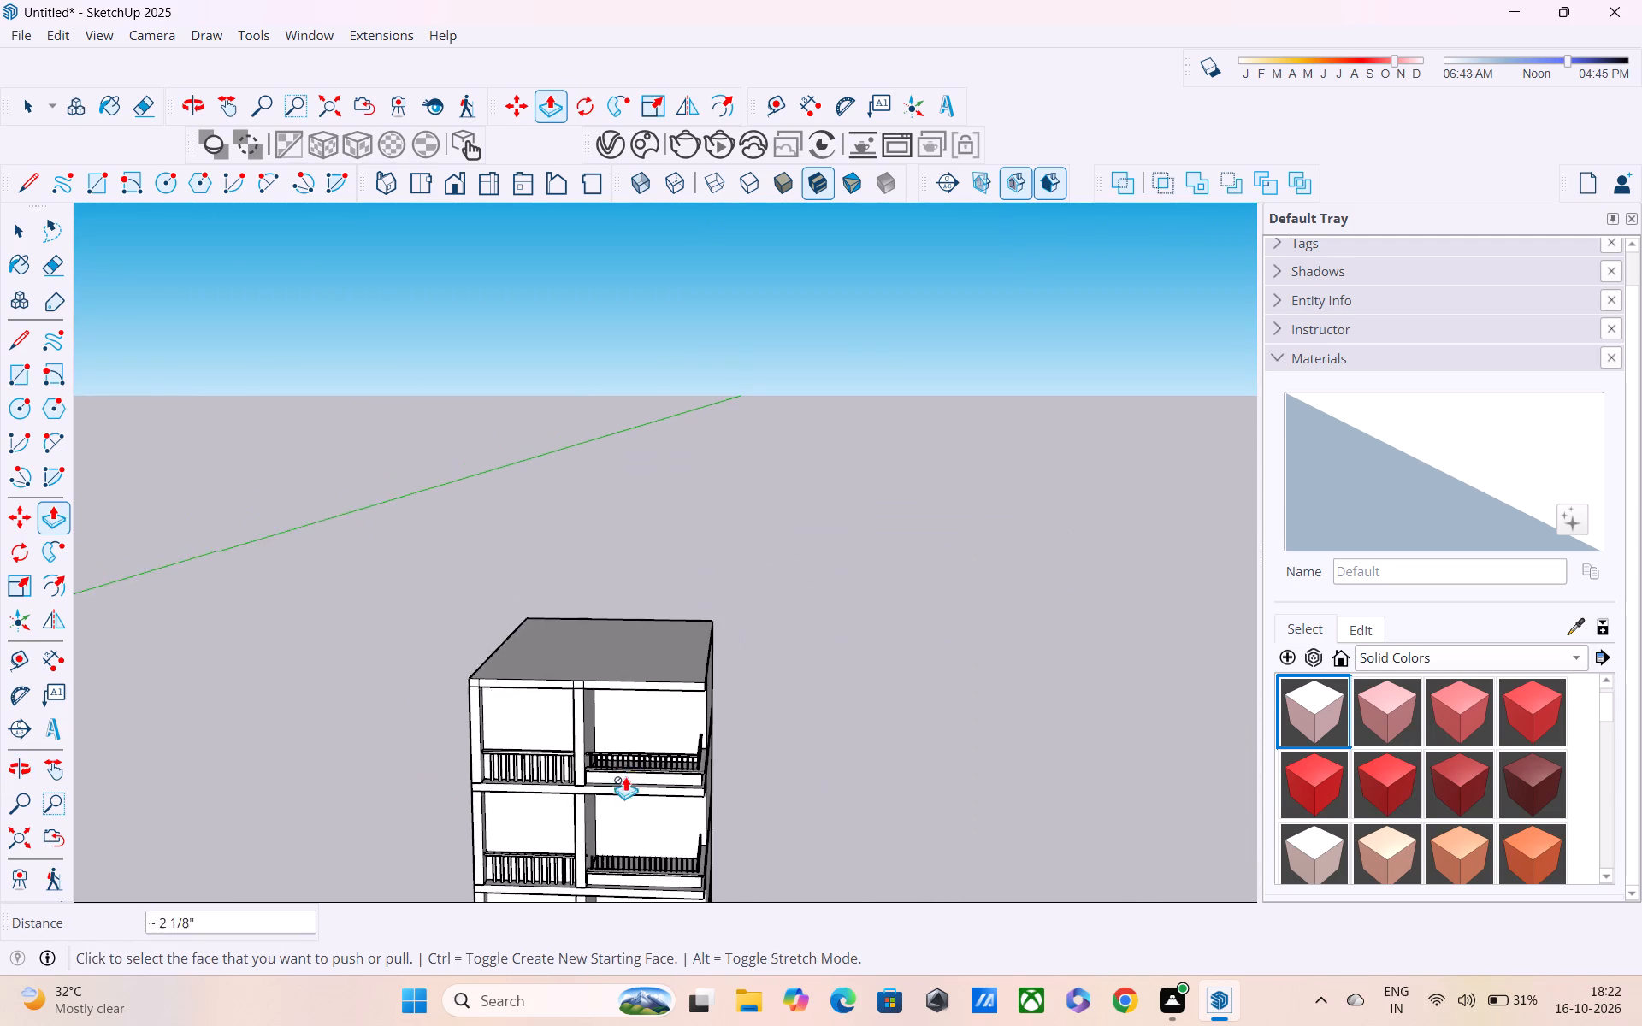
middle_click_drag(626, 776, 472, 682)
scroll(659, 759, "up", 11)
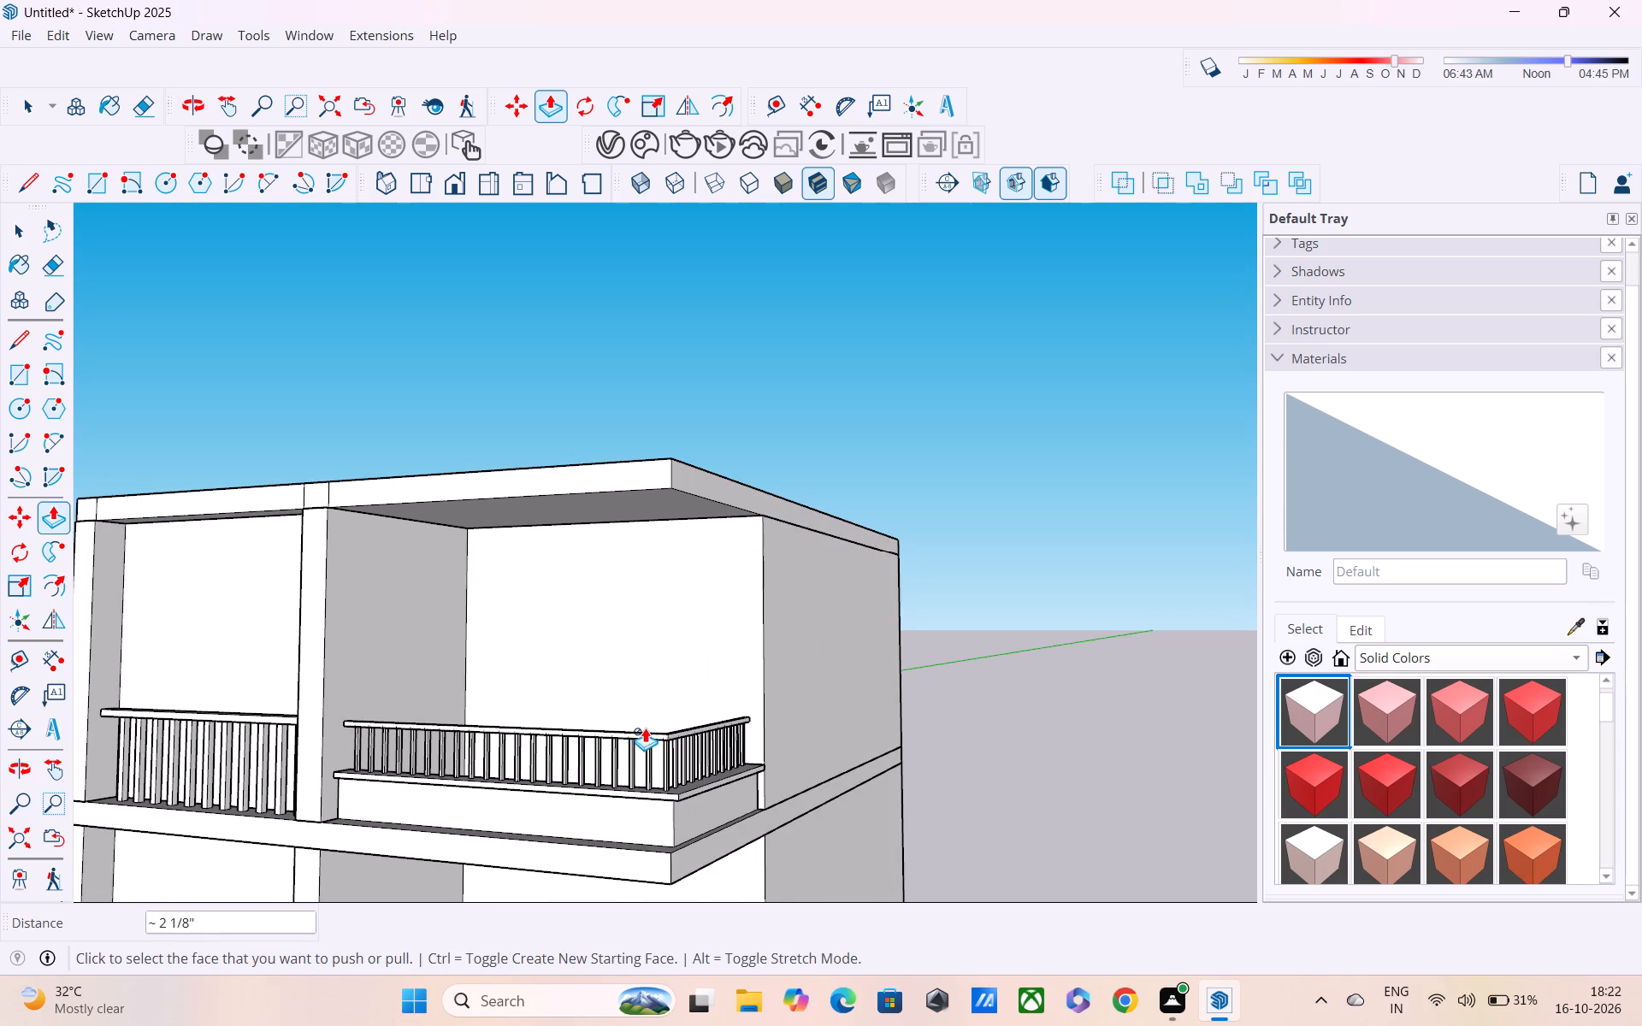
scroll(642, 728, "up", 1, "shift")
middle_click_drag(628, 706, 525, 451, "shift")
scroll(523, 454, "down", 6)
scroll(538, 541, "up", 1)
middle_click_drag(536, 540, 524, 392, "shift")
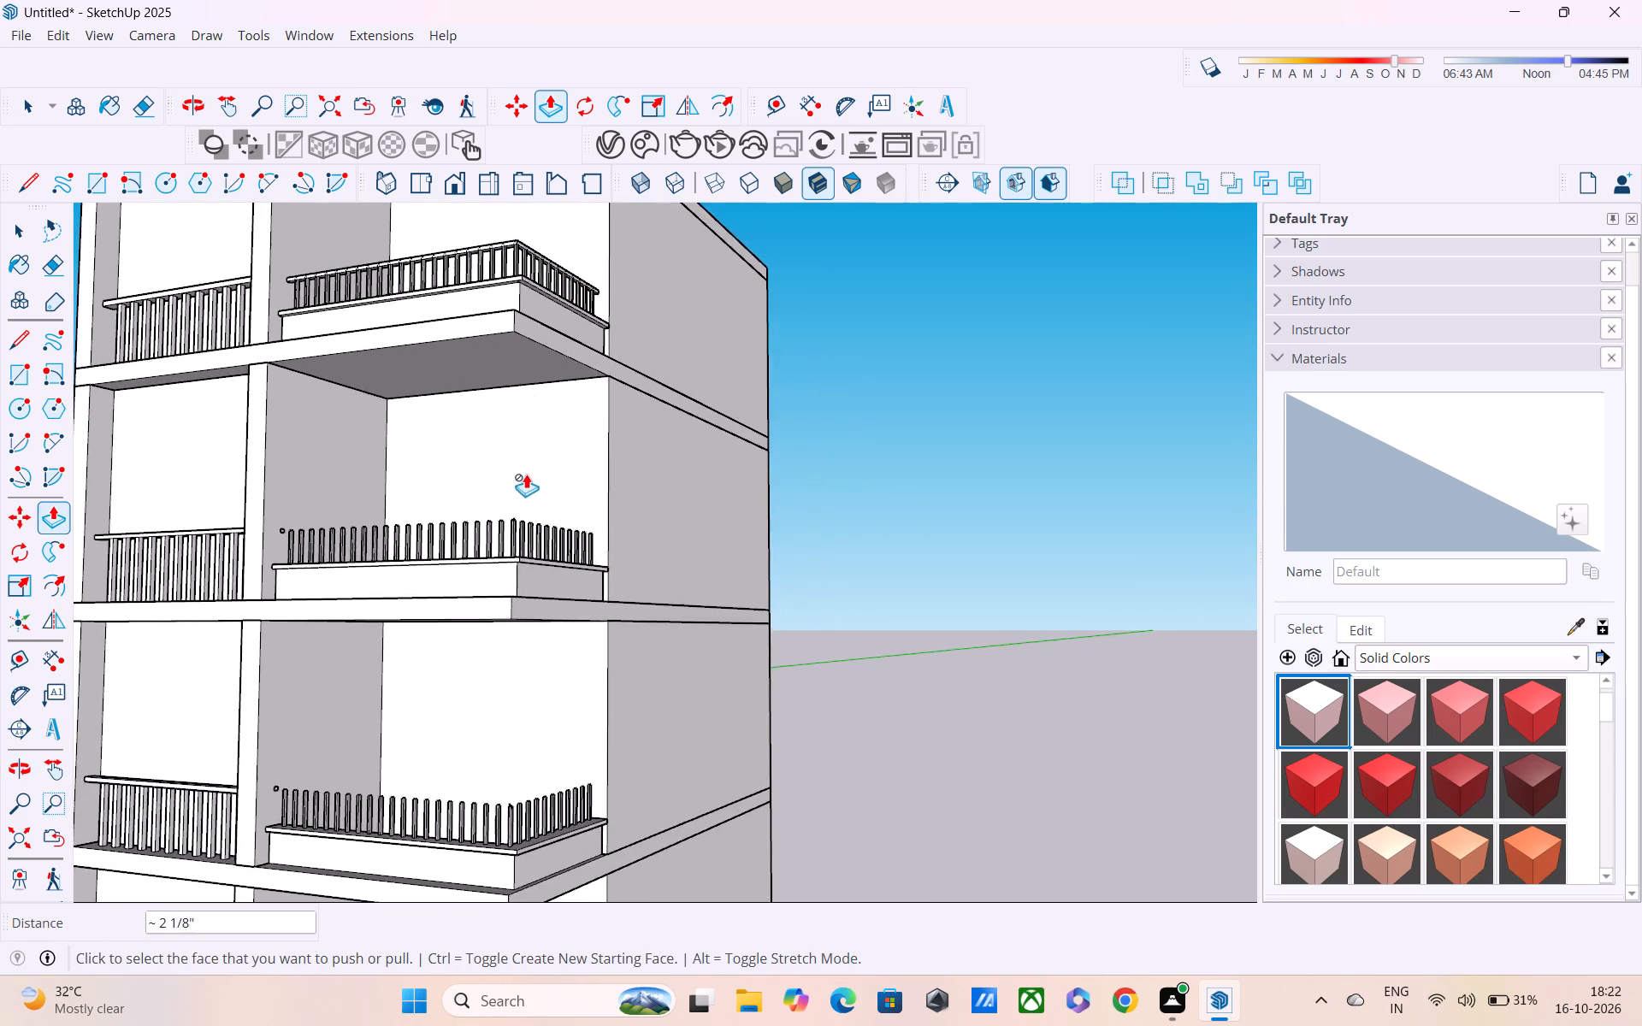
scroll(525, 475, "up", 6)
scroll(518, 475, "down", 4)
middle_click_drag(512, 458, 506, 399)
scroll(511, 428, "down", 1, "shift")
scroll(322, 475, "up", 6)
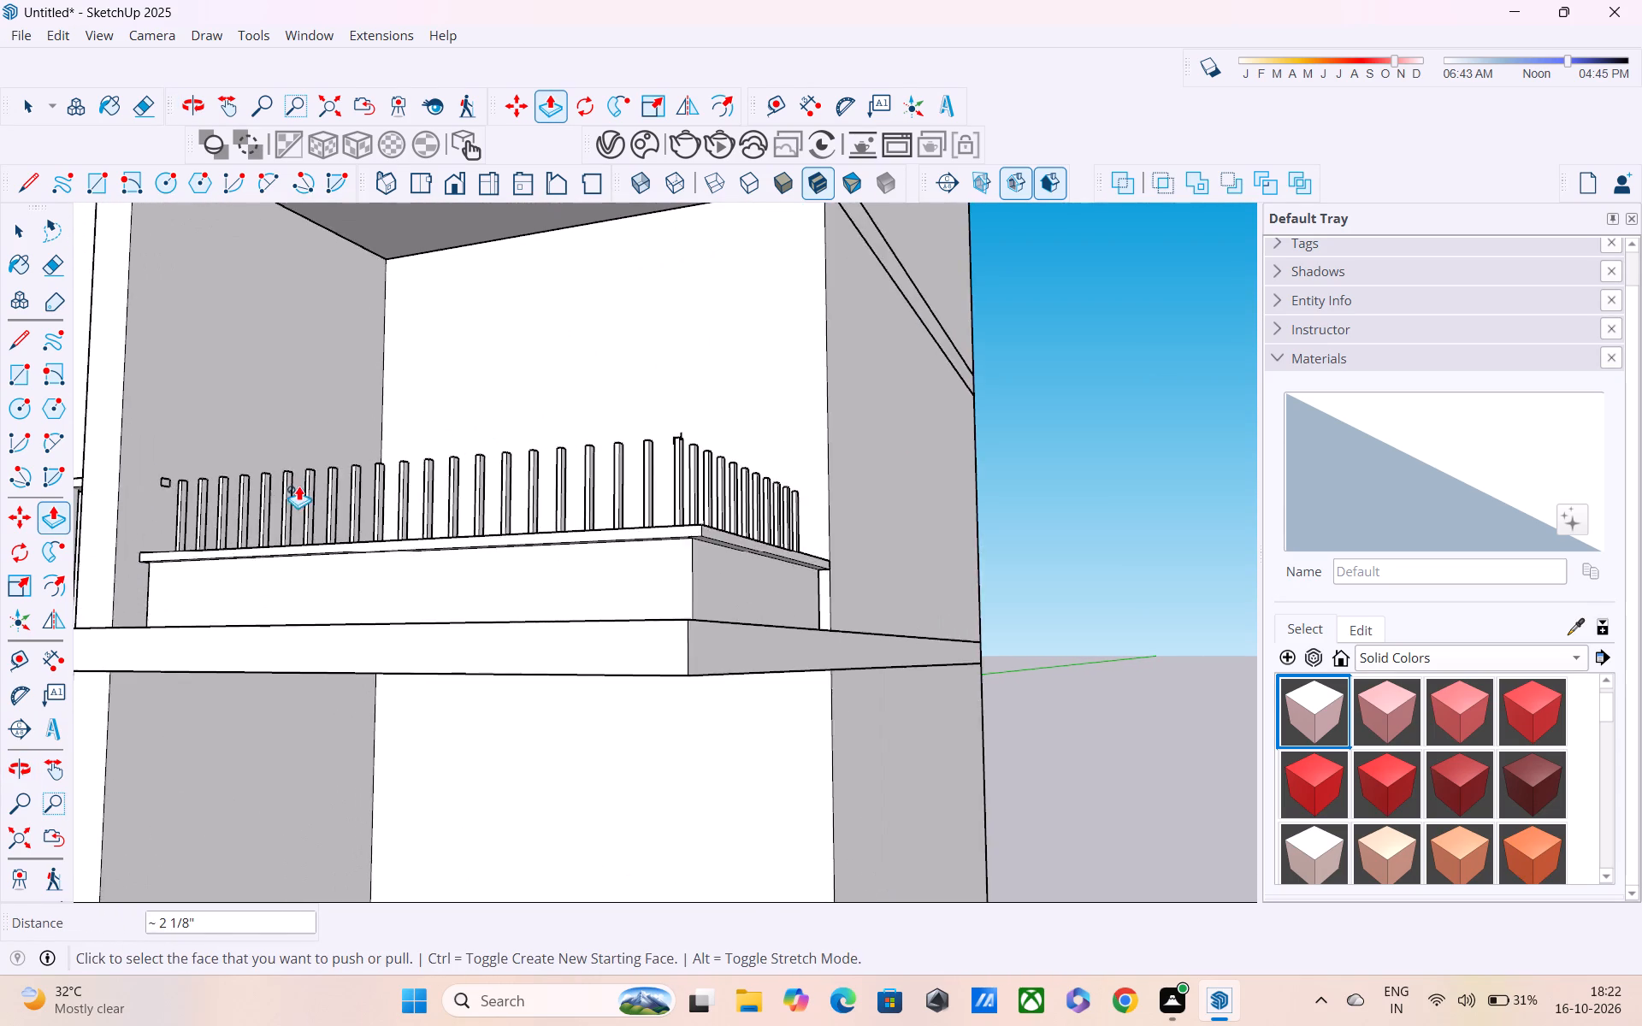
middle_click_drag(295, 489, 173, 692)
scroll(163, 669, "down", 11)
scroll(479, 644, "up", 1)
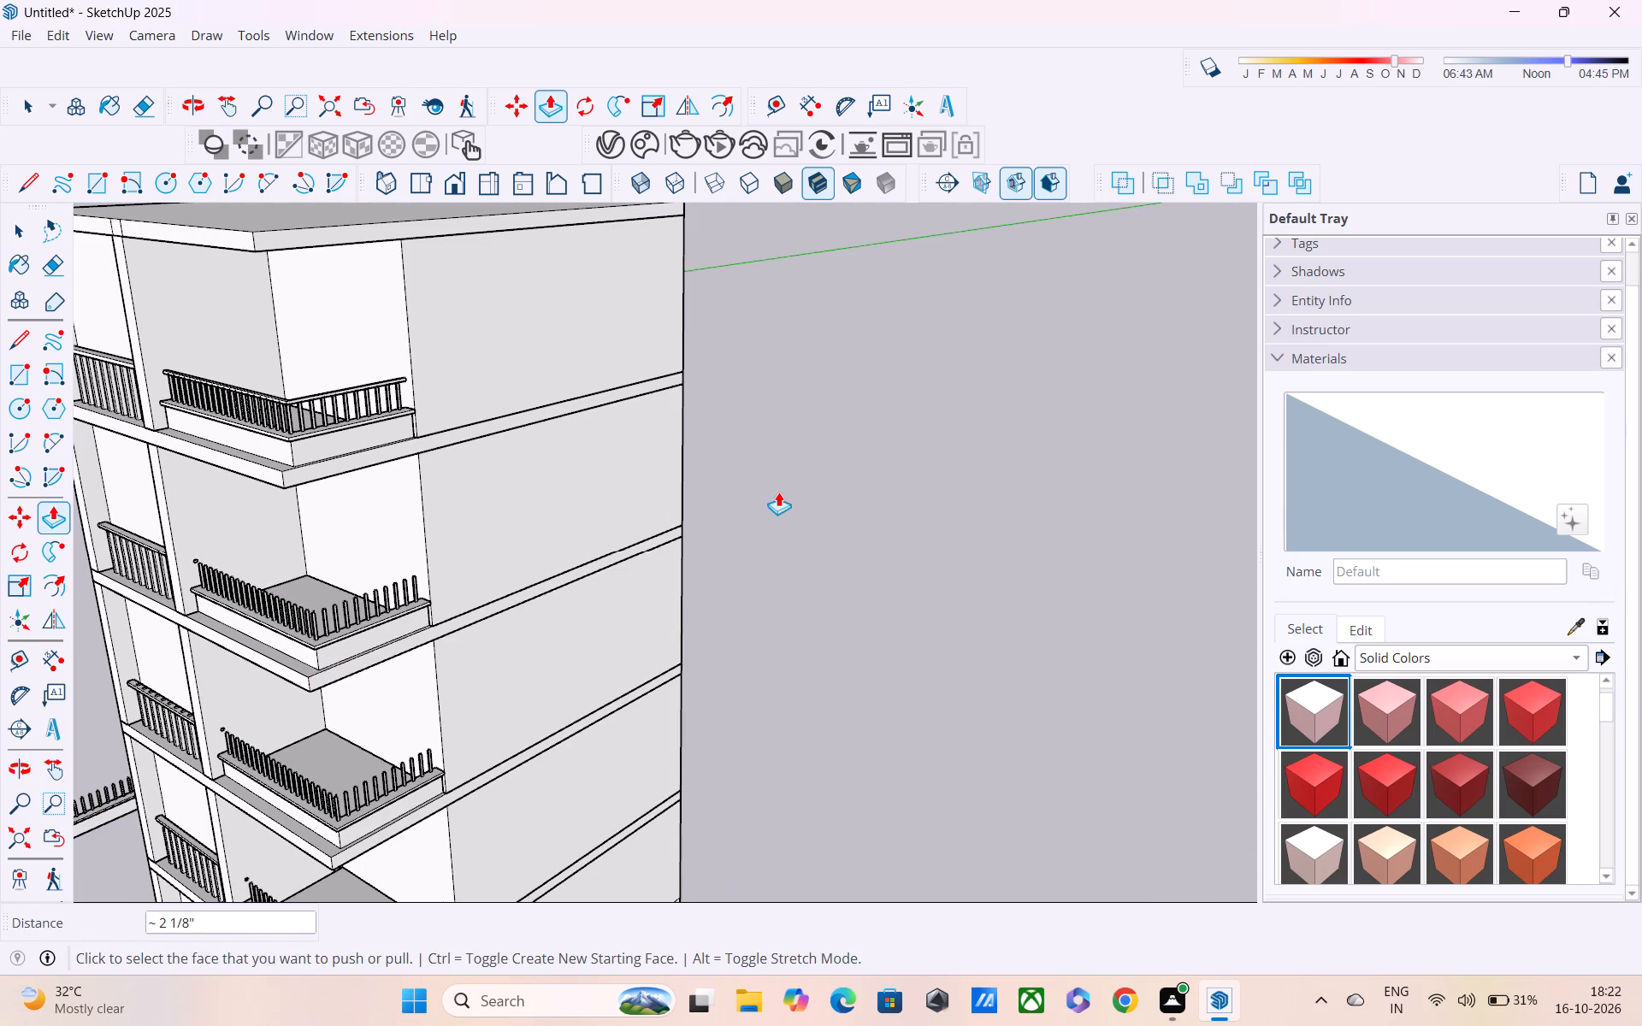
Open the side wall component for editing beside the rail rectangle on the corner balcony one storey below the top.
key("space")
left_click(783, 487)
scroll(0, 622, "up", 3)
scroll(208, 581, "up", 9)
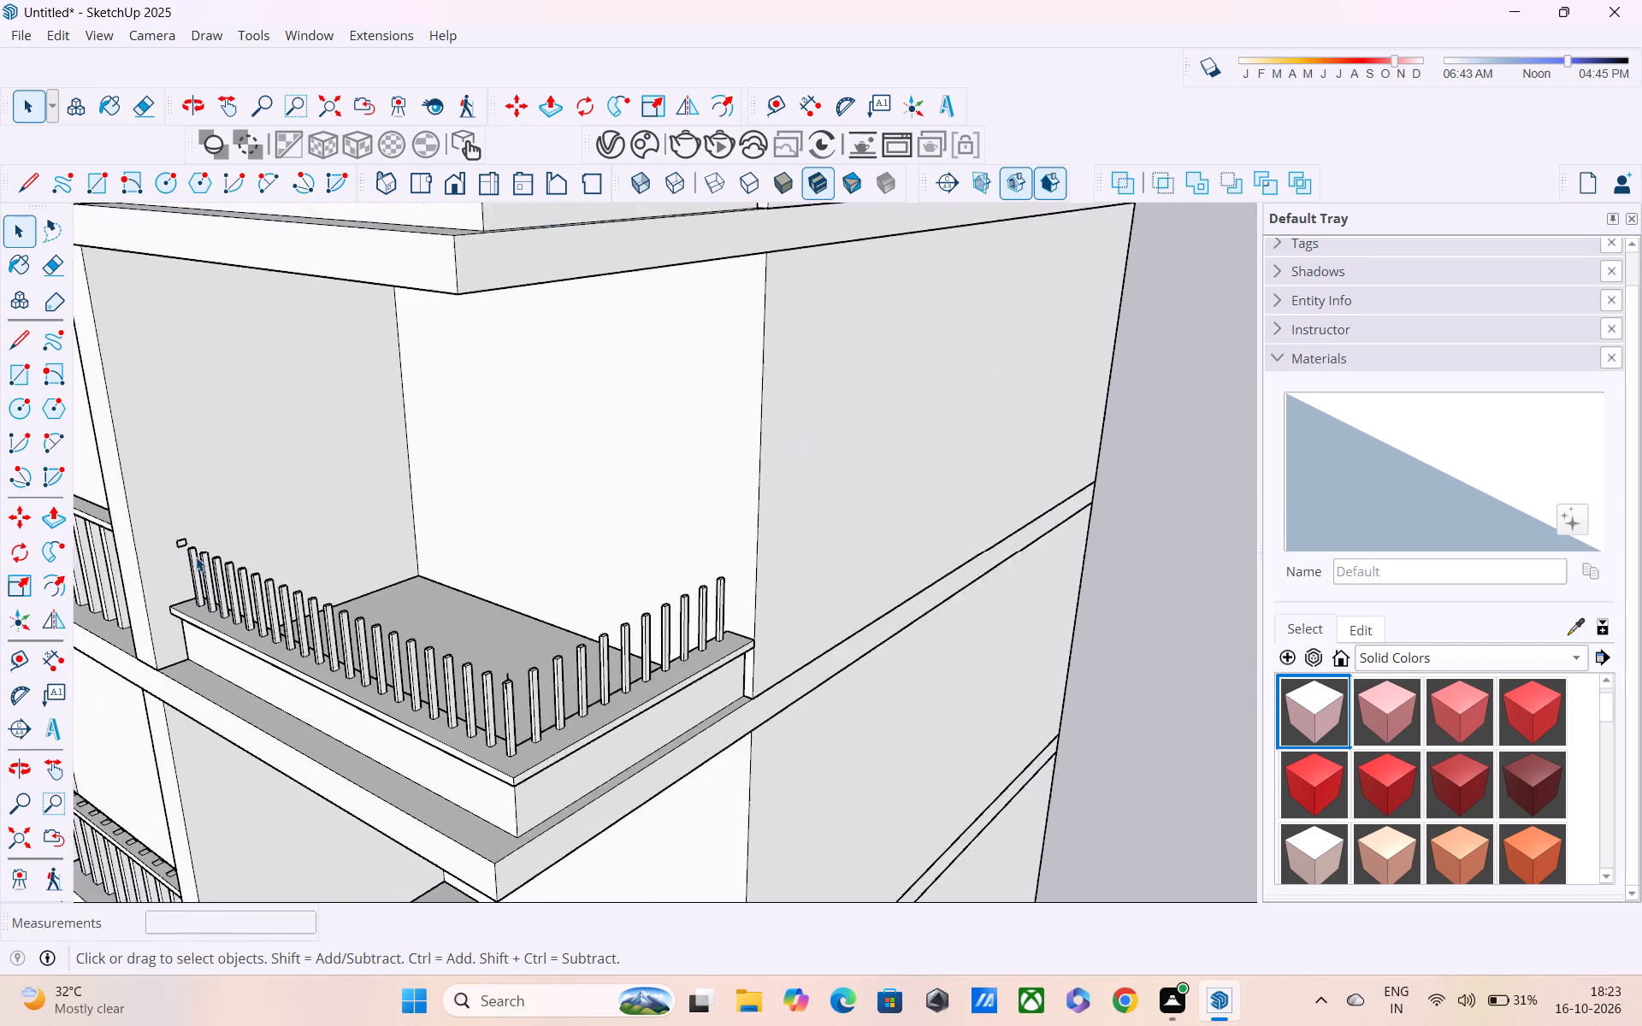
scroll(196, 557, "up", 2)
key("p")
scroll(112, 506, "down", 1)
scroll(117, 508, "up", 6)
scroll(183, 548, "up", 5)
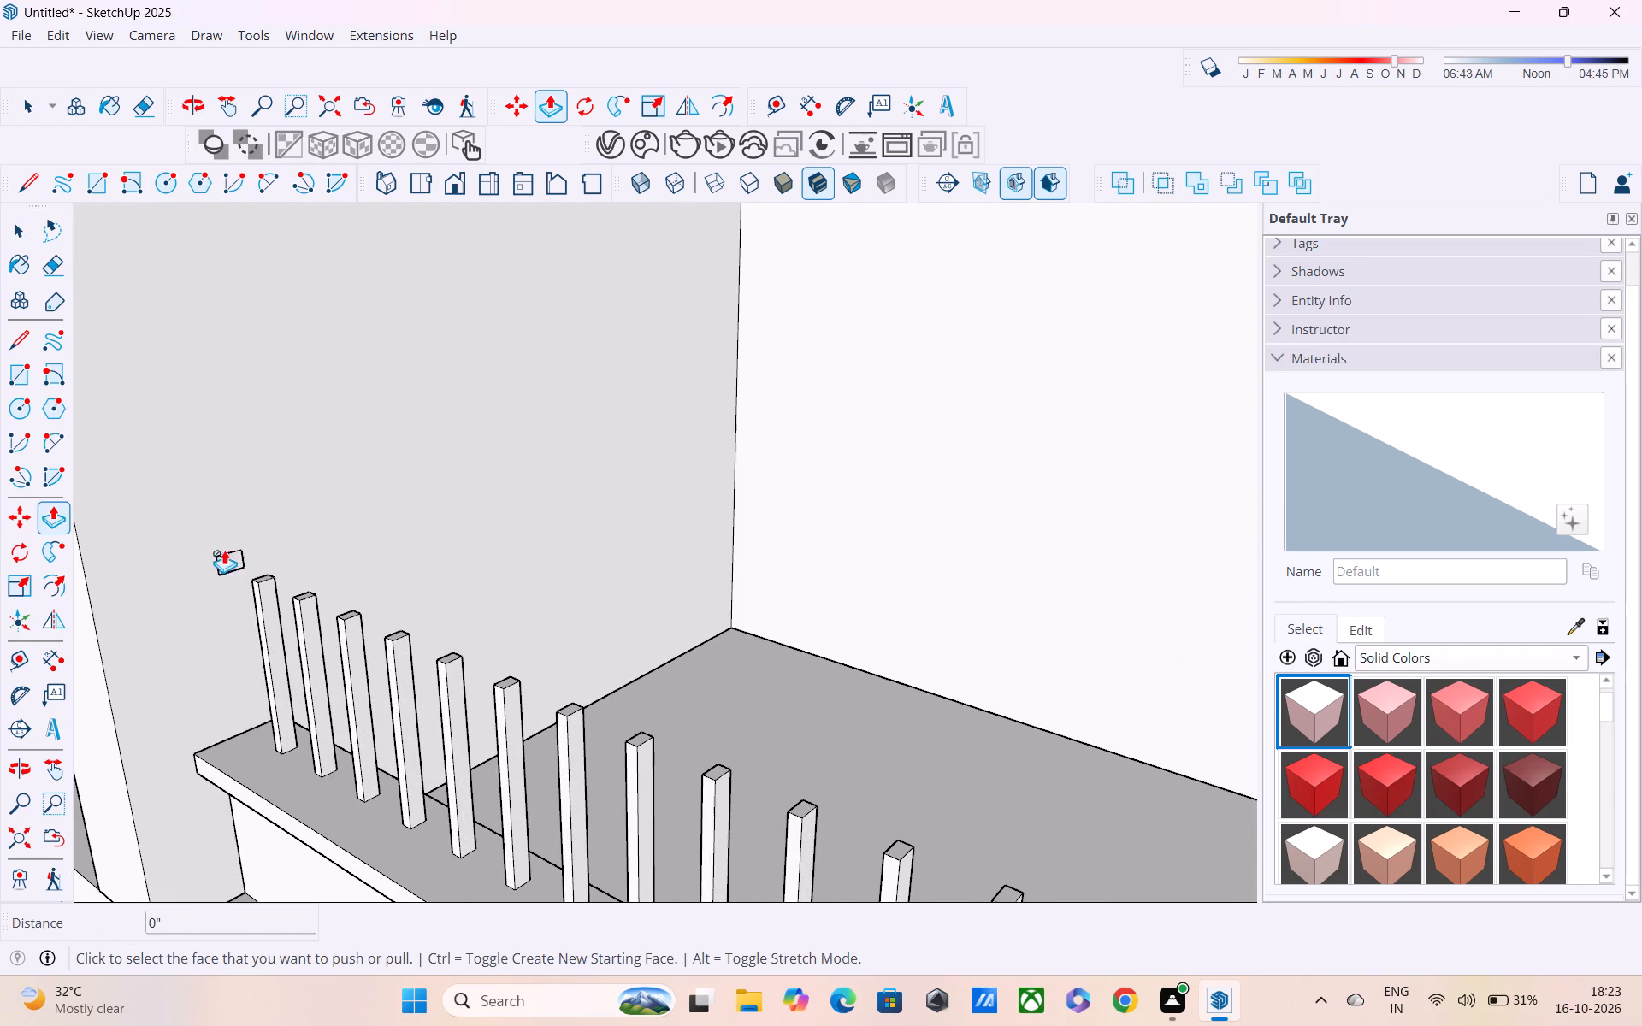
scroll(233, 557, "up", 13)
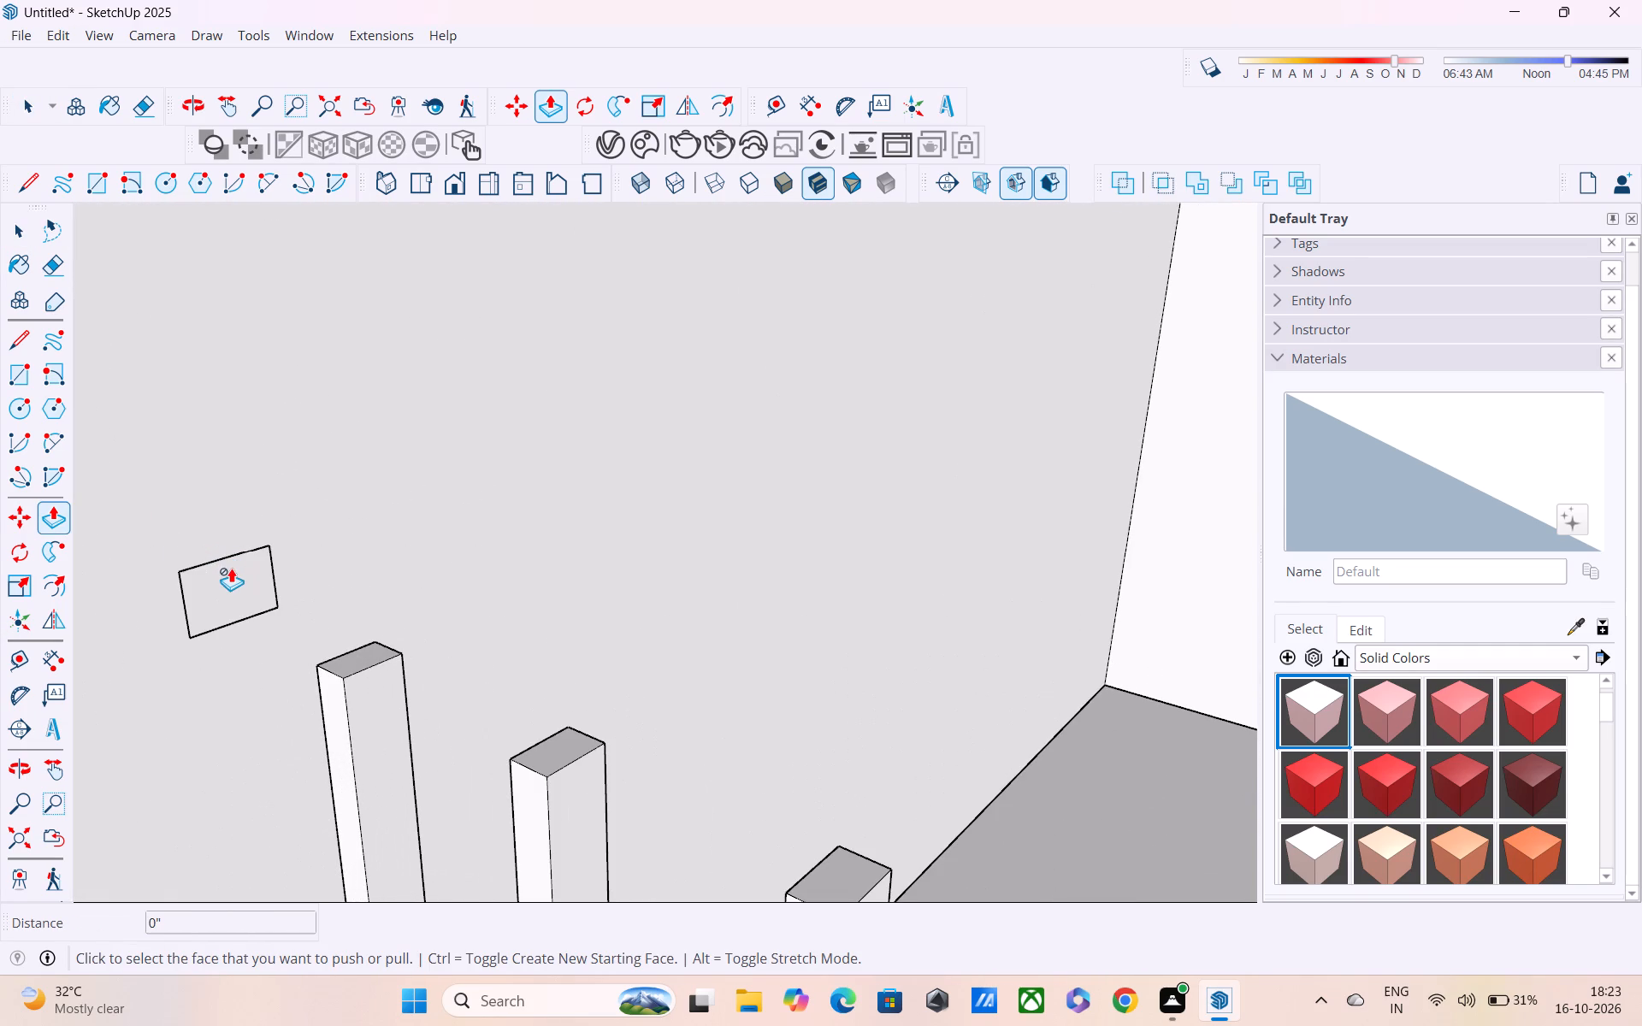
double_click(231, 568)
right_click(221, 582)
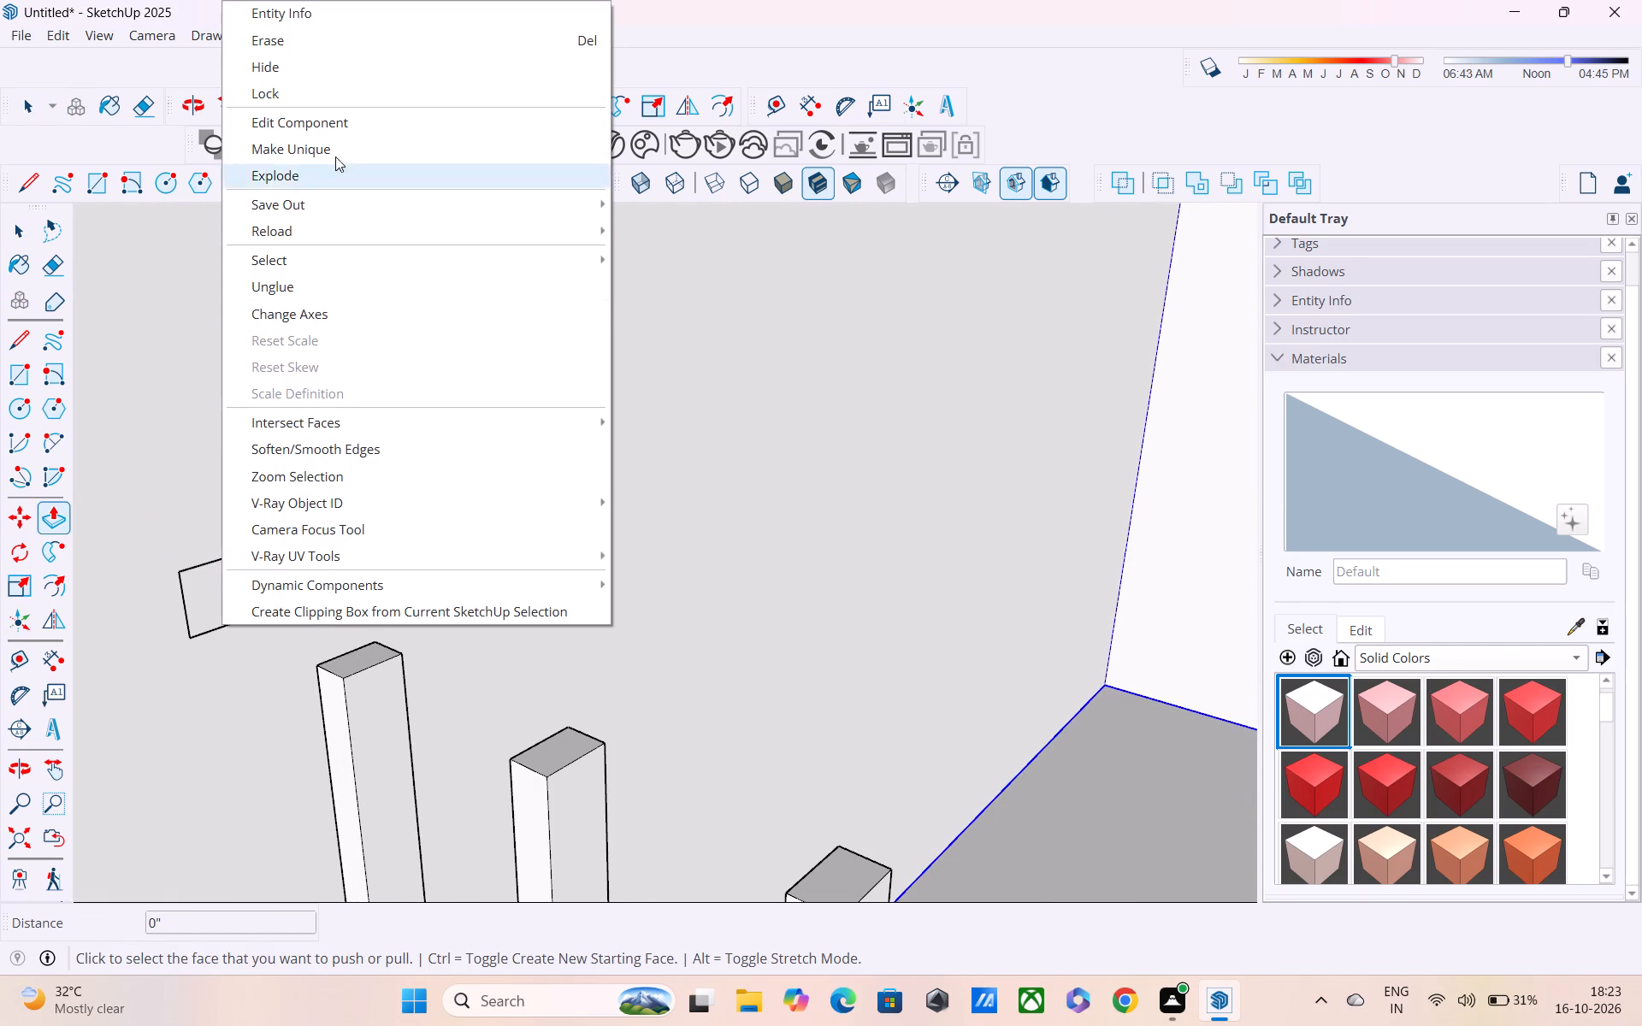
left_click(336, 123)
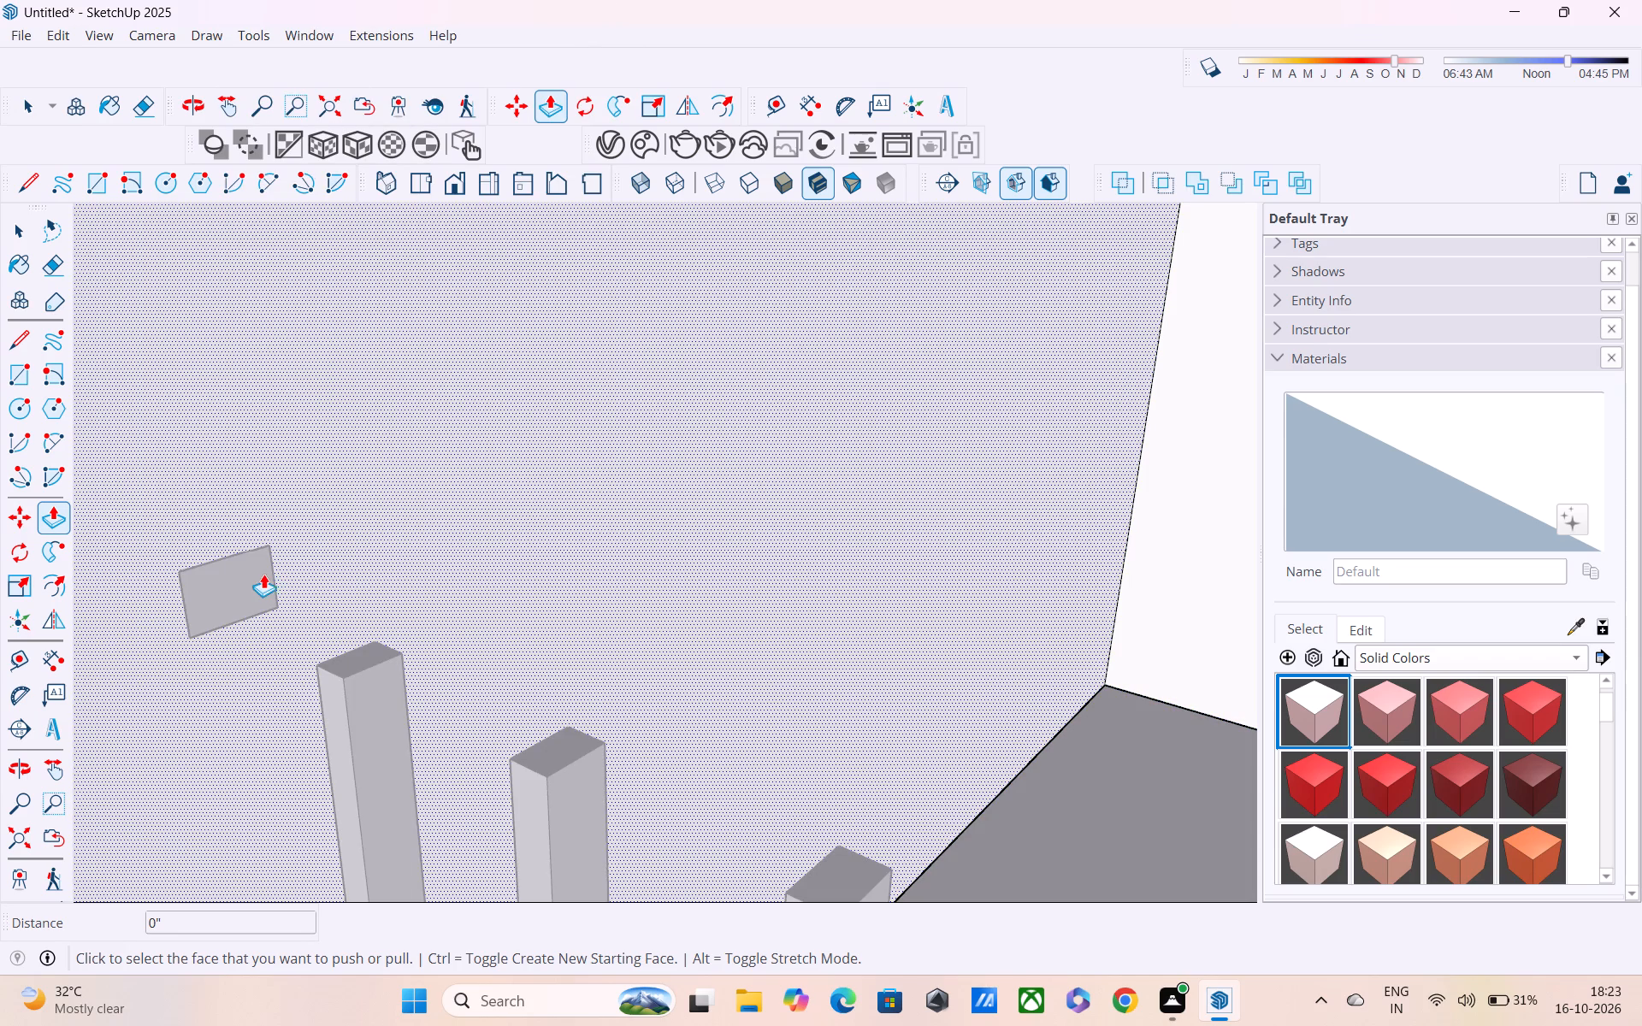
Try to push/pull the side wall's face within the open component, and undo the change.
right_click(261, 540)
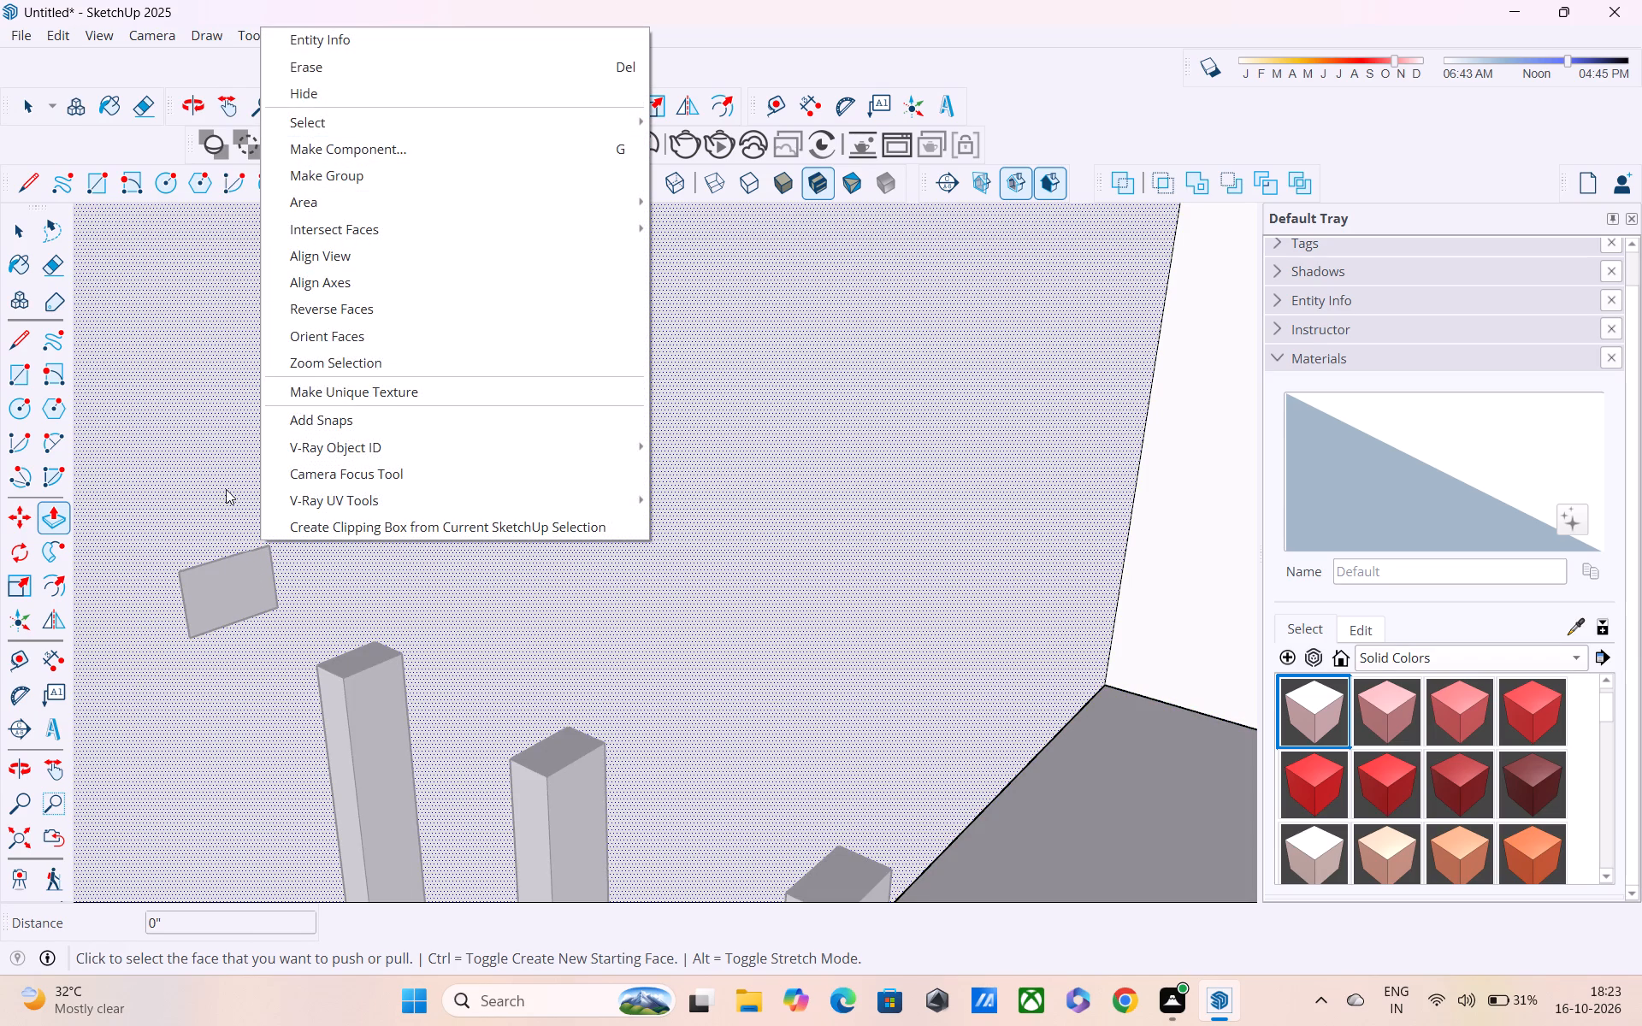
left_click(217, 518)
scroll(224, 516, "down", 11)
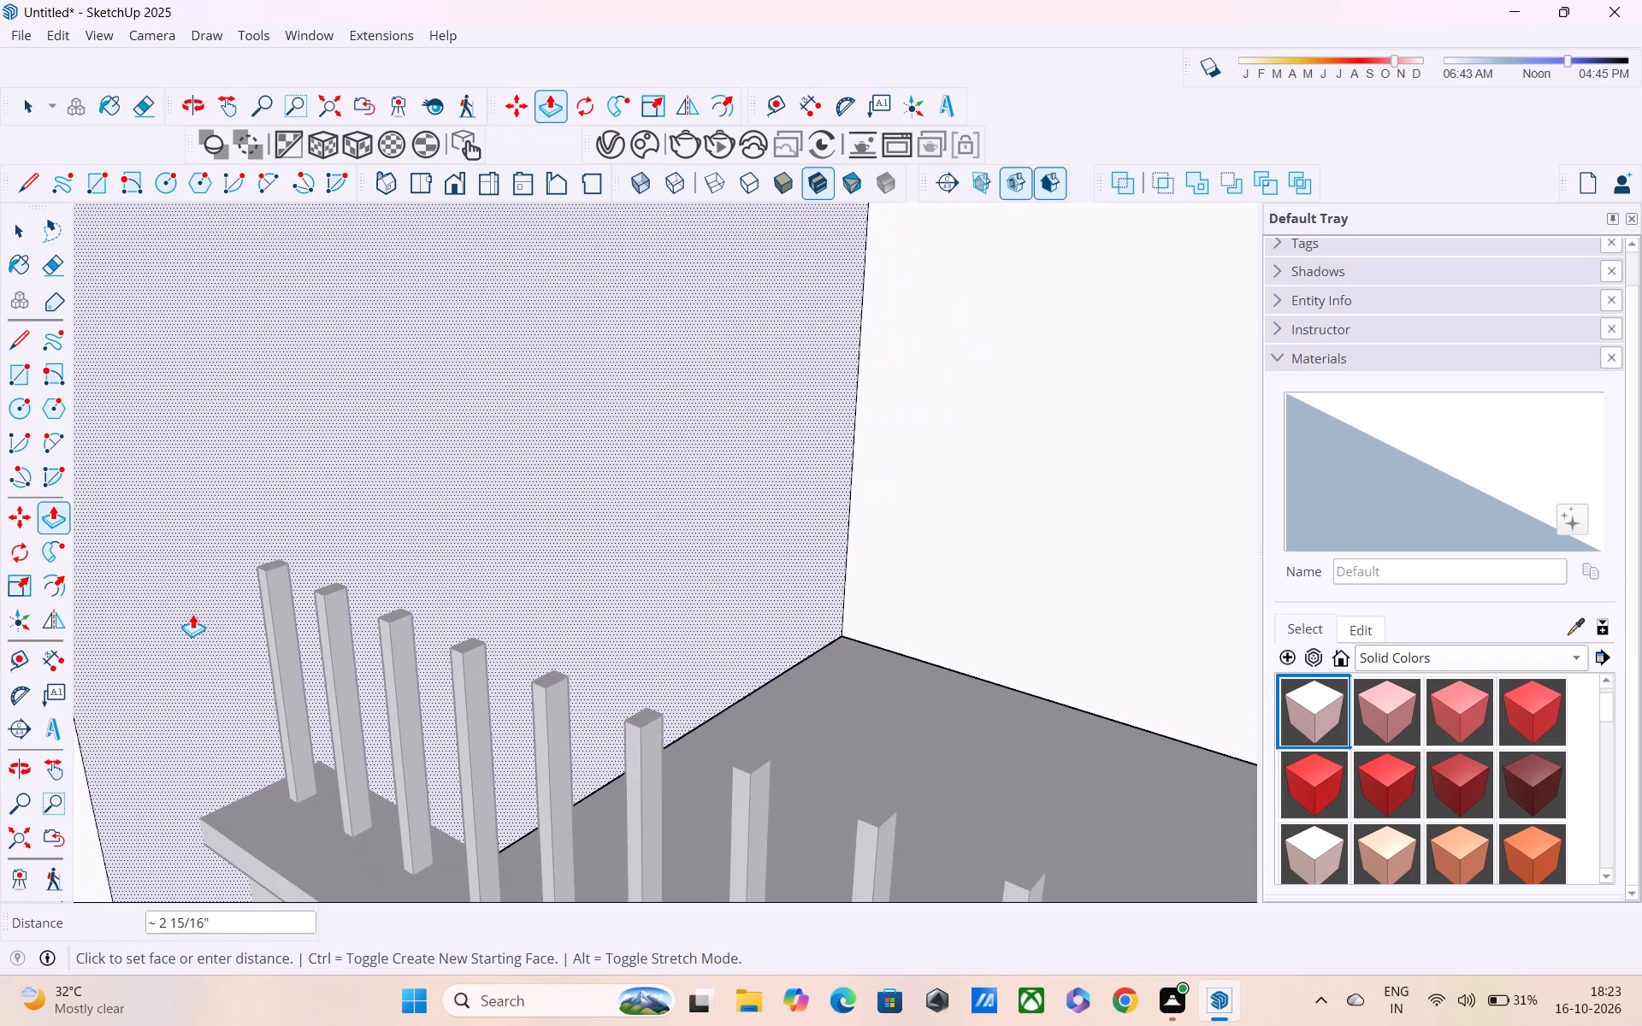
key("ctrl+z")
Examine the open wall component and the surrounding corner balcony posts from several angles.
scroll(188, 626, "down", 6)
scroll(208, 634, "up", 1)
scroll(217, 629, "down", 4)
scroll(192, 679, "up", 1)
scroll(168, 711, "down", 6)
scroll(156, 724, "up", 1)
scroll(143, 724, "down", 1)
middle_click_drag(145, 717, 367, 574, "ctrl")
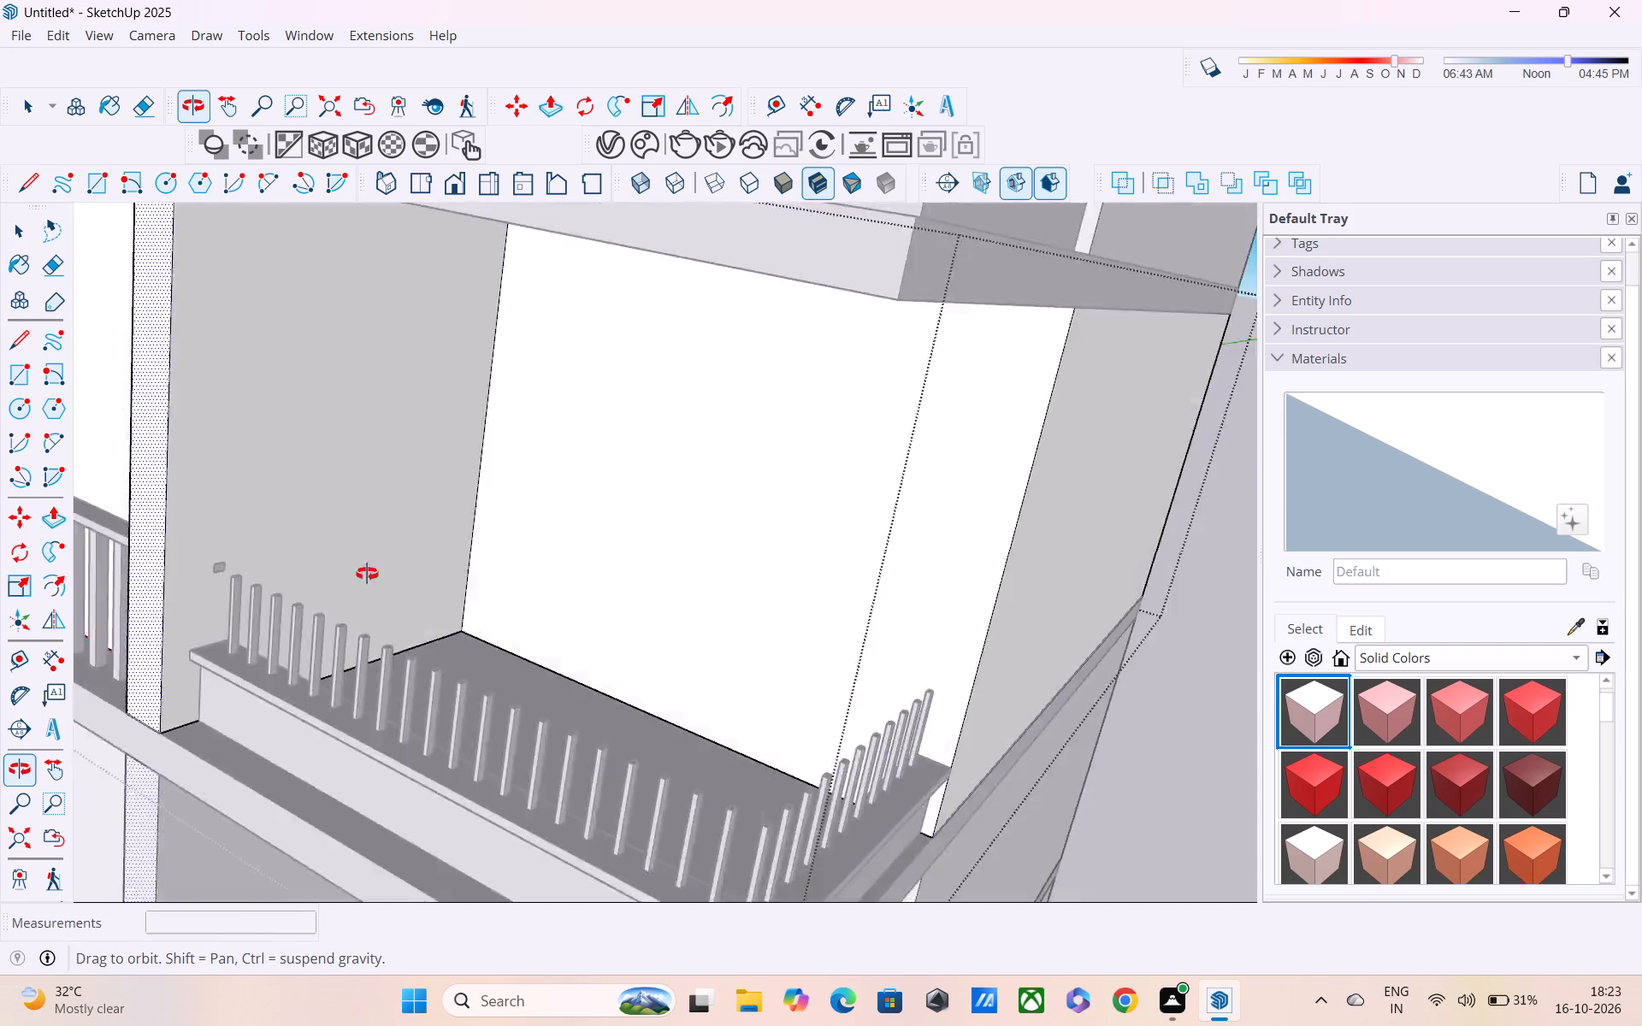
middle_click_drag(367, 574, 513, 456, "ctrl")
scroll(513, 456, "up", 1, "ctrl")
scroll(450, 545, "down", 5)
scroll(752, 628, "down", 5)
left_click(1152, 574)
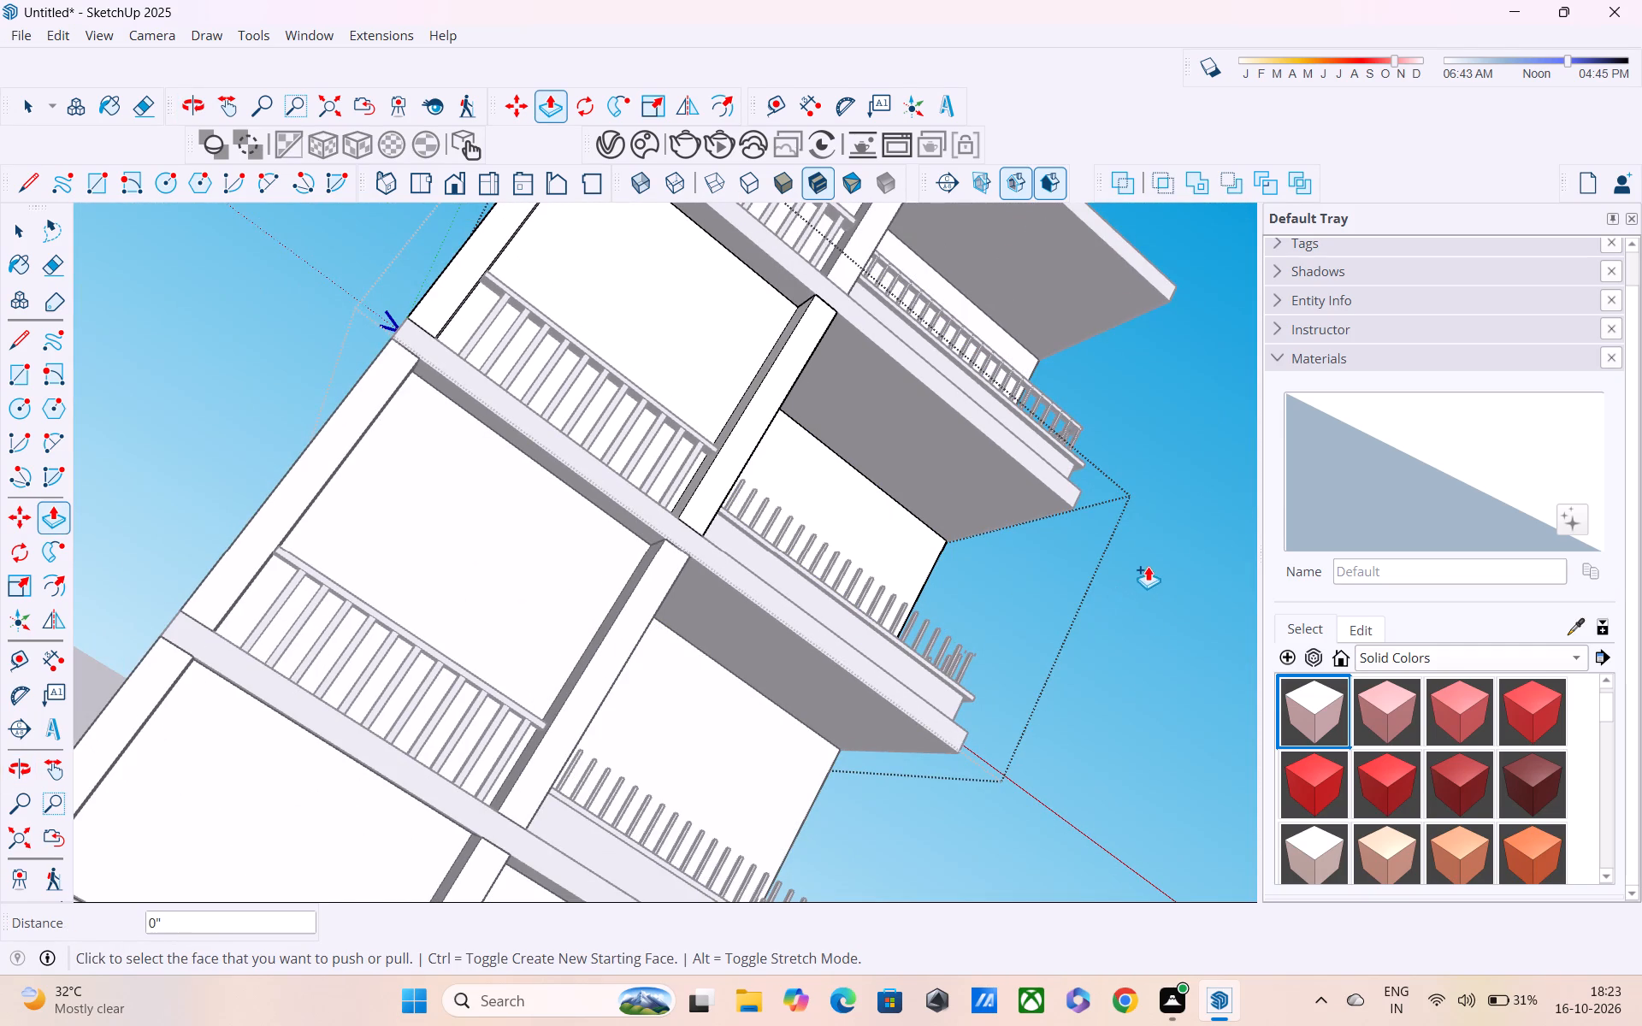
Close the side wall component that is open for editing.
key("space")
left_click(1146, 561)
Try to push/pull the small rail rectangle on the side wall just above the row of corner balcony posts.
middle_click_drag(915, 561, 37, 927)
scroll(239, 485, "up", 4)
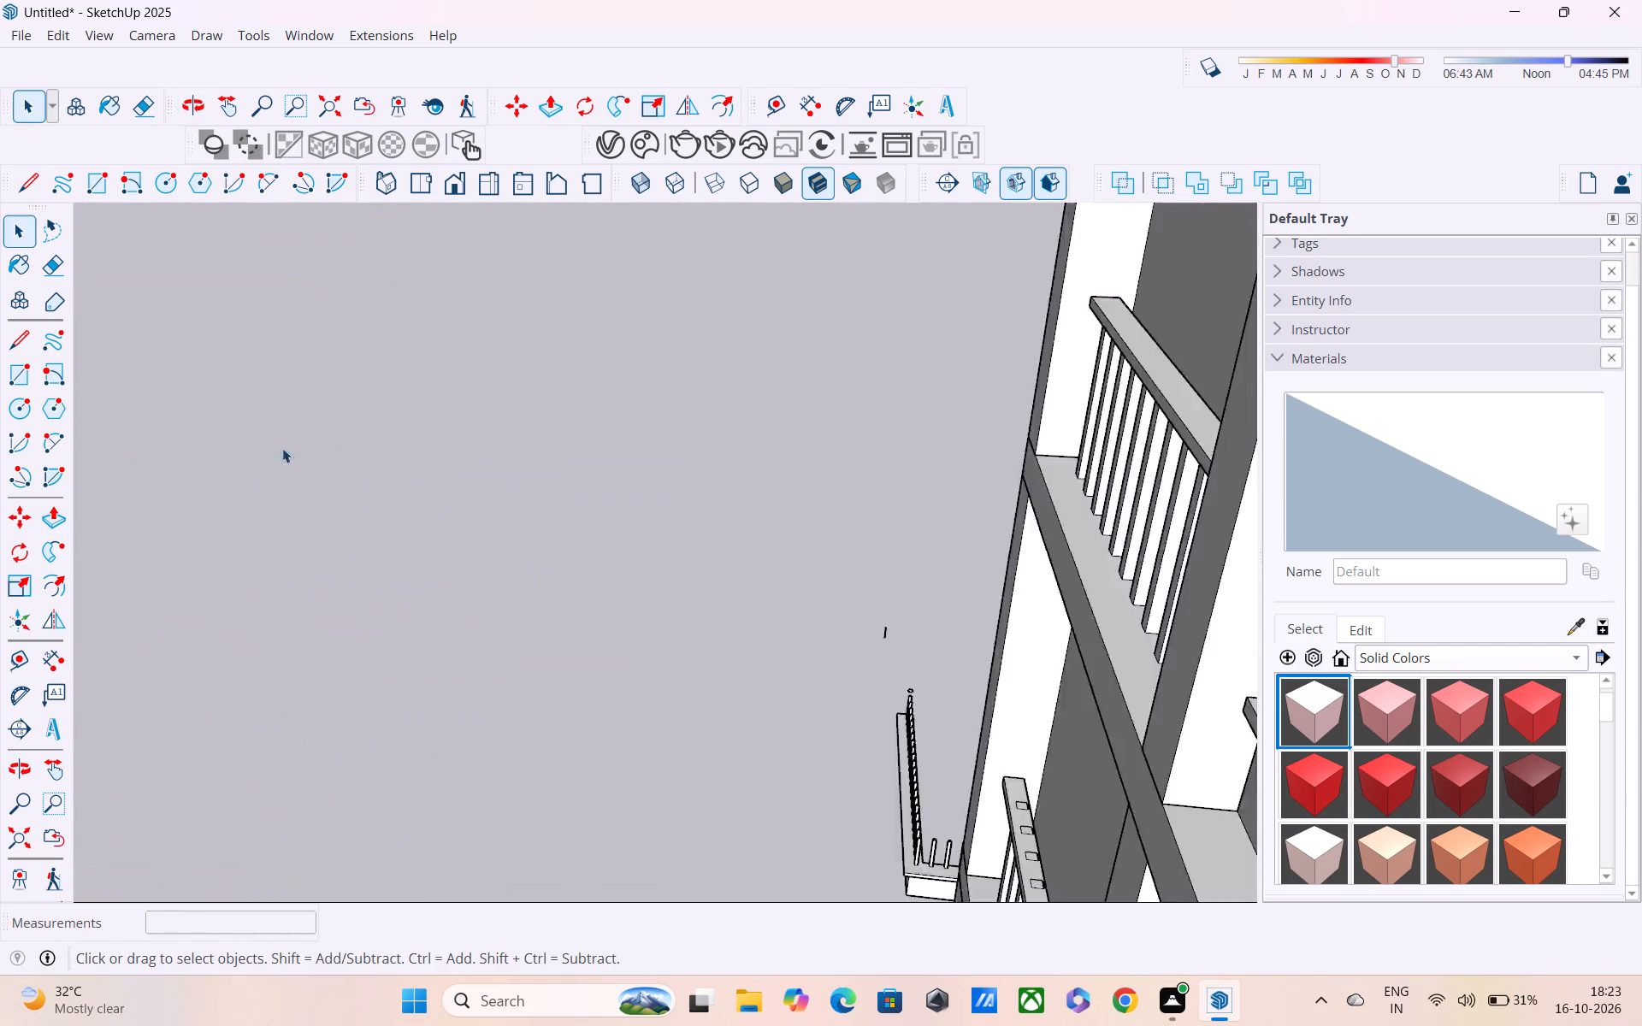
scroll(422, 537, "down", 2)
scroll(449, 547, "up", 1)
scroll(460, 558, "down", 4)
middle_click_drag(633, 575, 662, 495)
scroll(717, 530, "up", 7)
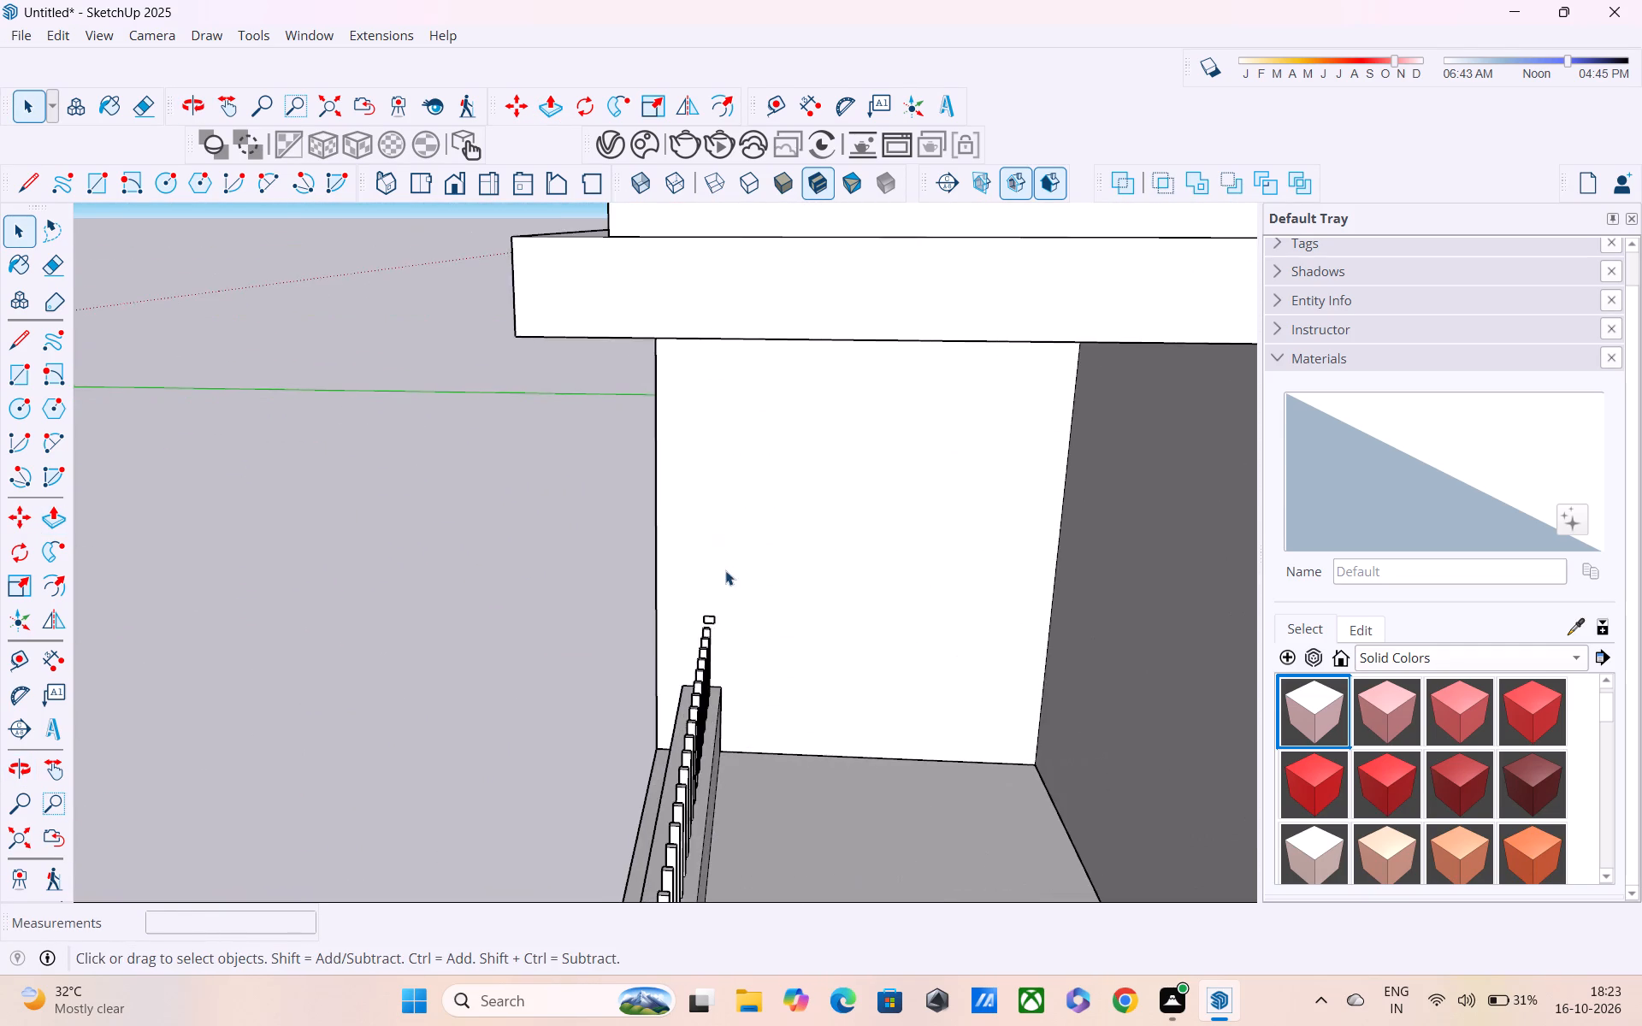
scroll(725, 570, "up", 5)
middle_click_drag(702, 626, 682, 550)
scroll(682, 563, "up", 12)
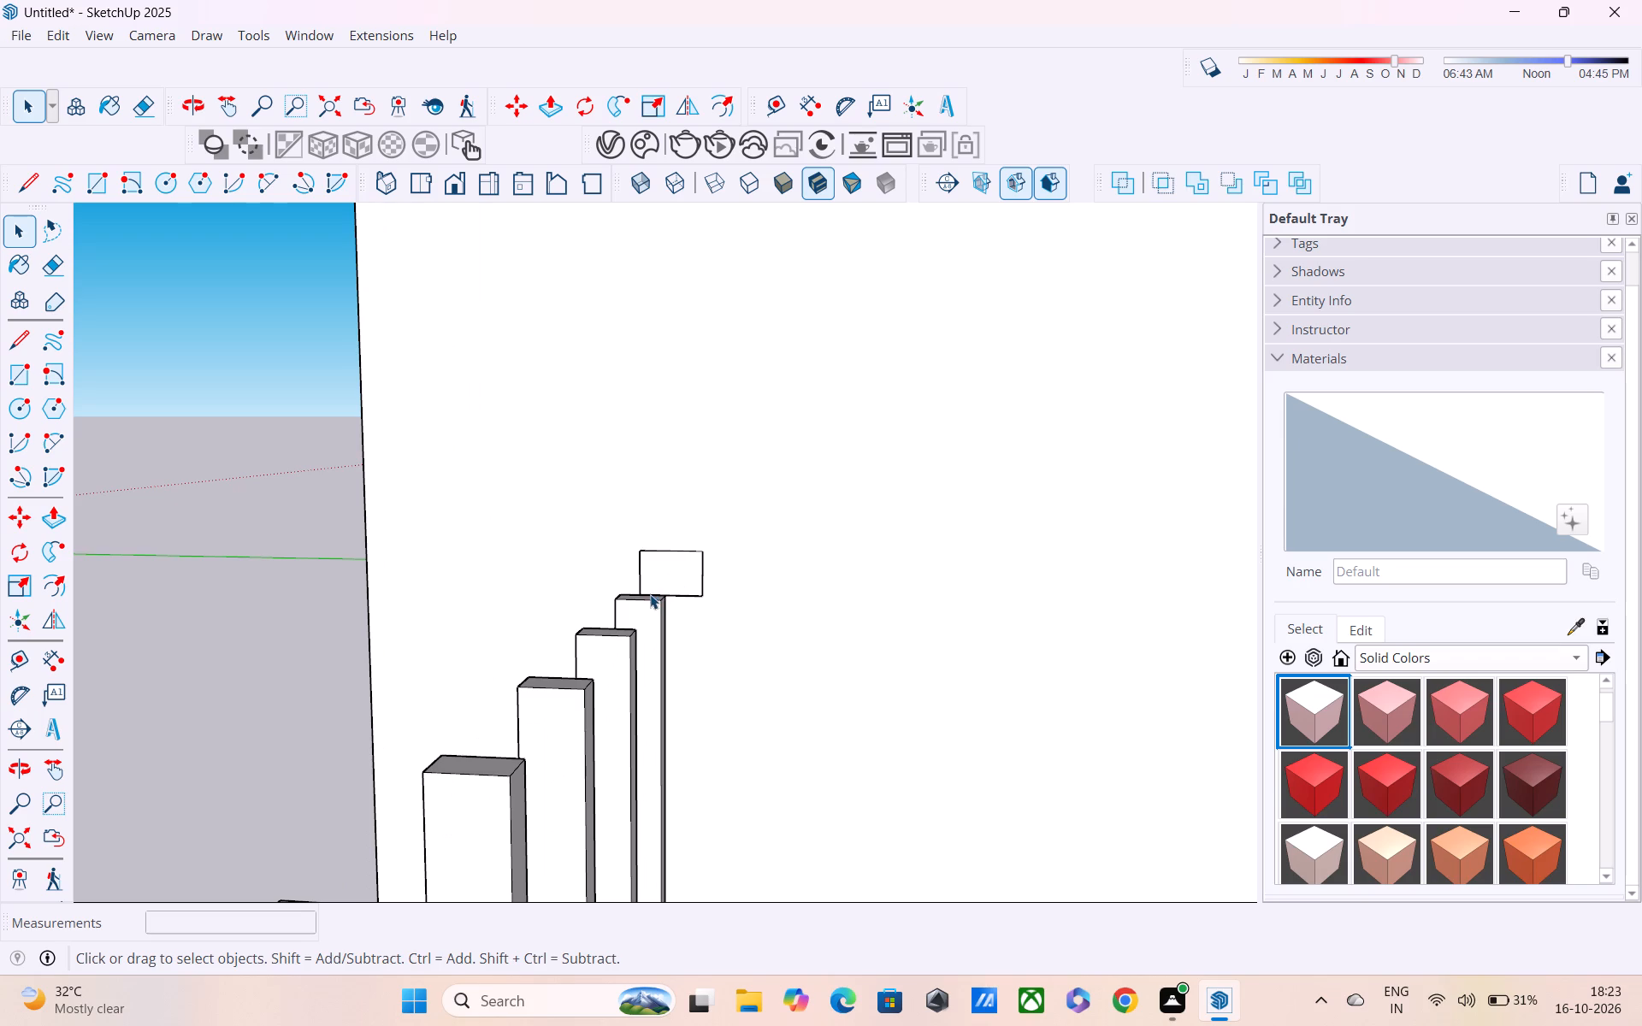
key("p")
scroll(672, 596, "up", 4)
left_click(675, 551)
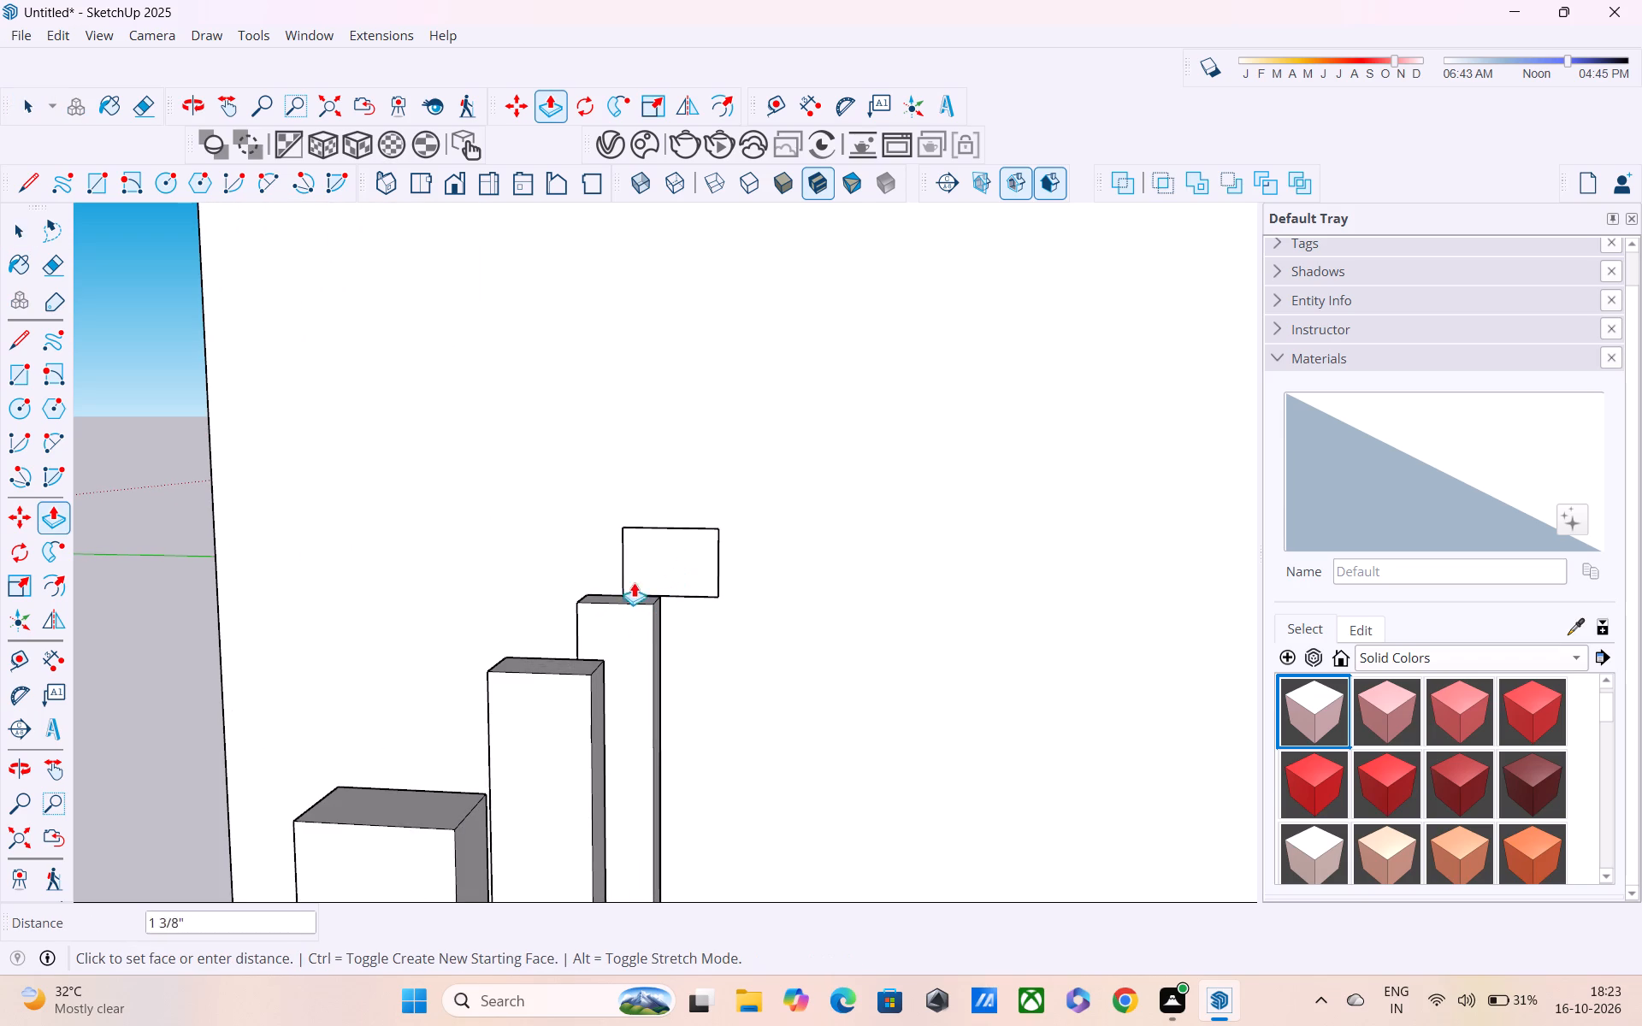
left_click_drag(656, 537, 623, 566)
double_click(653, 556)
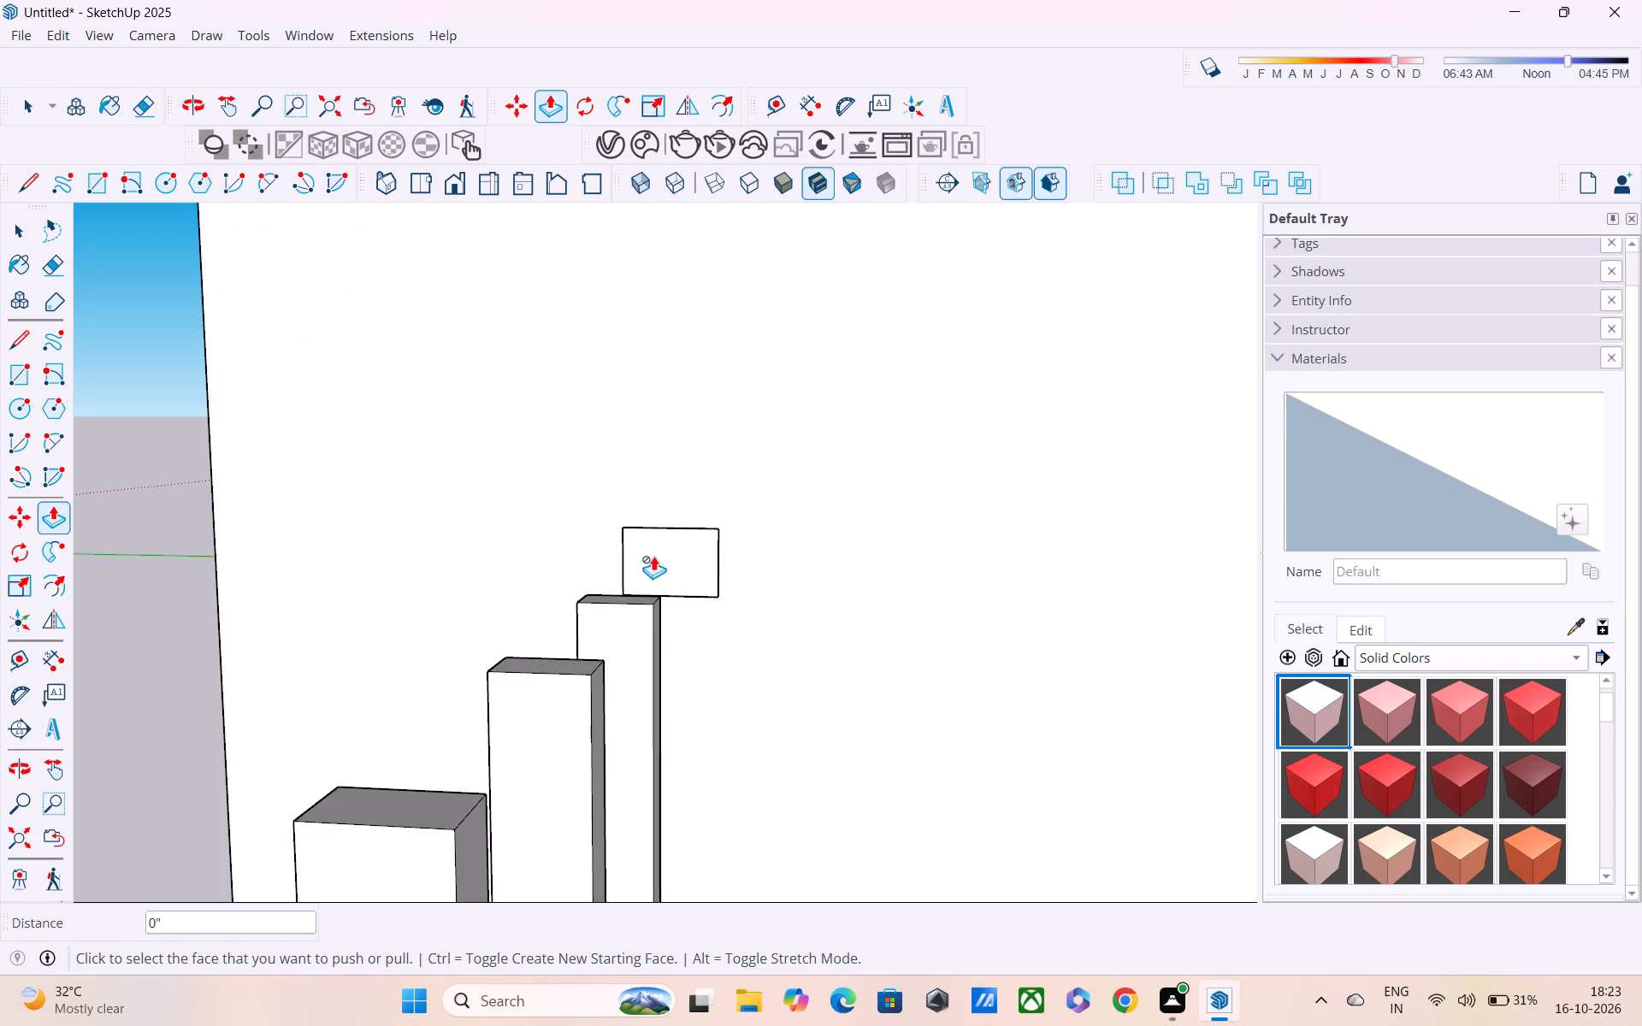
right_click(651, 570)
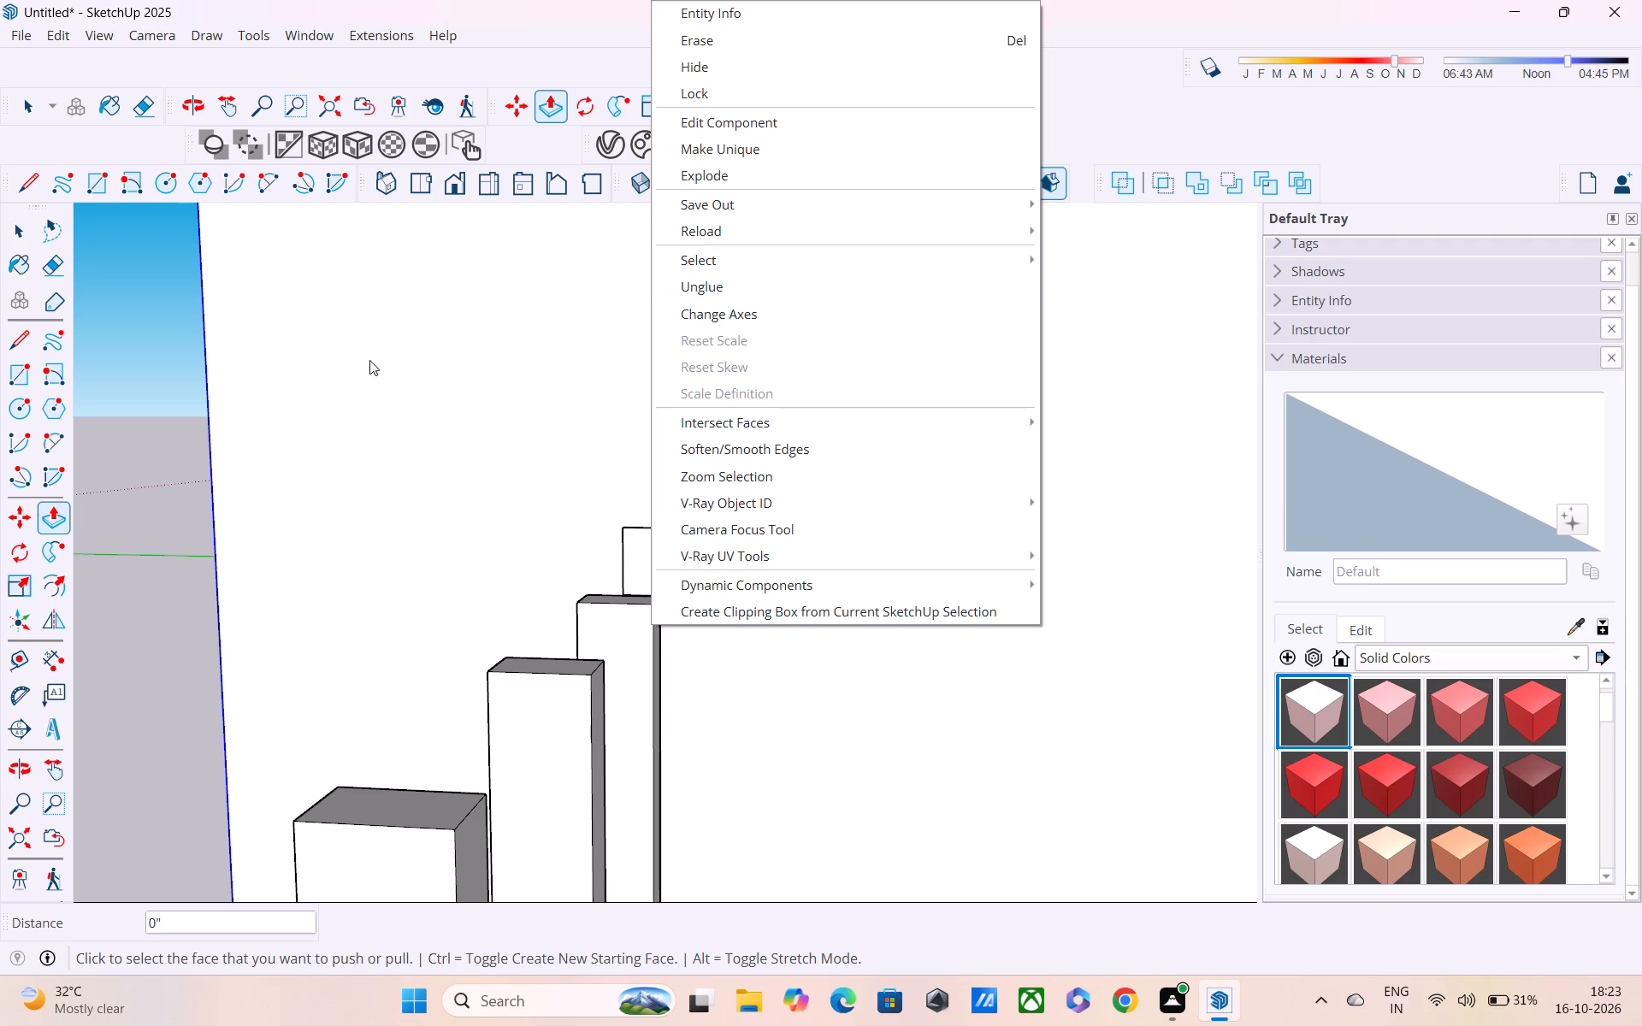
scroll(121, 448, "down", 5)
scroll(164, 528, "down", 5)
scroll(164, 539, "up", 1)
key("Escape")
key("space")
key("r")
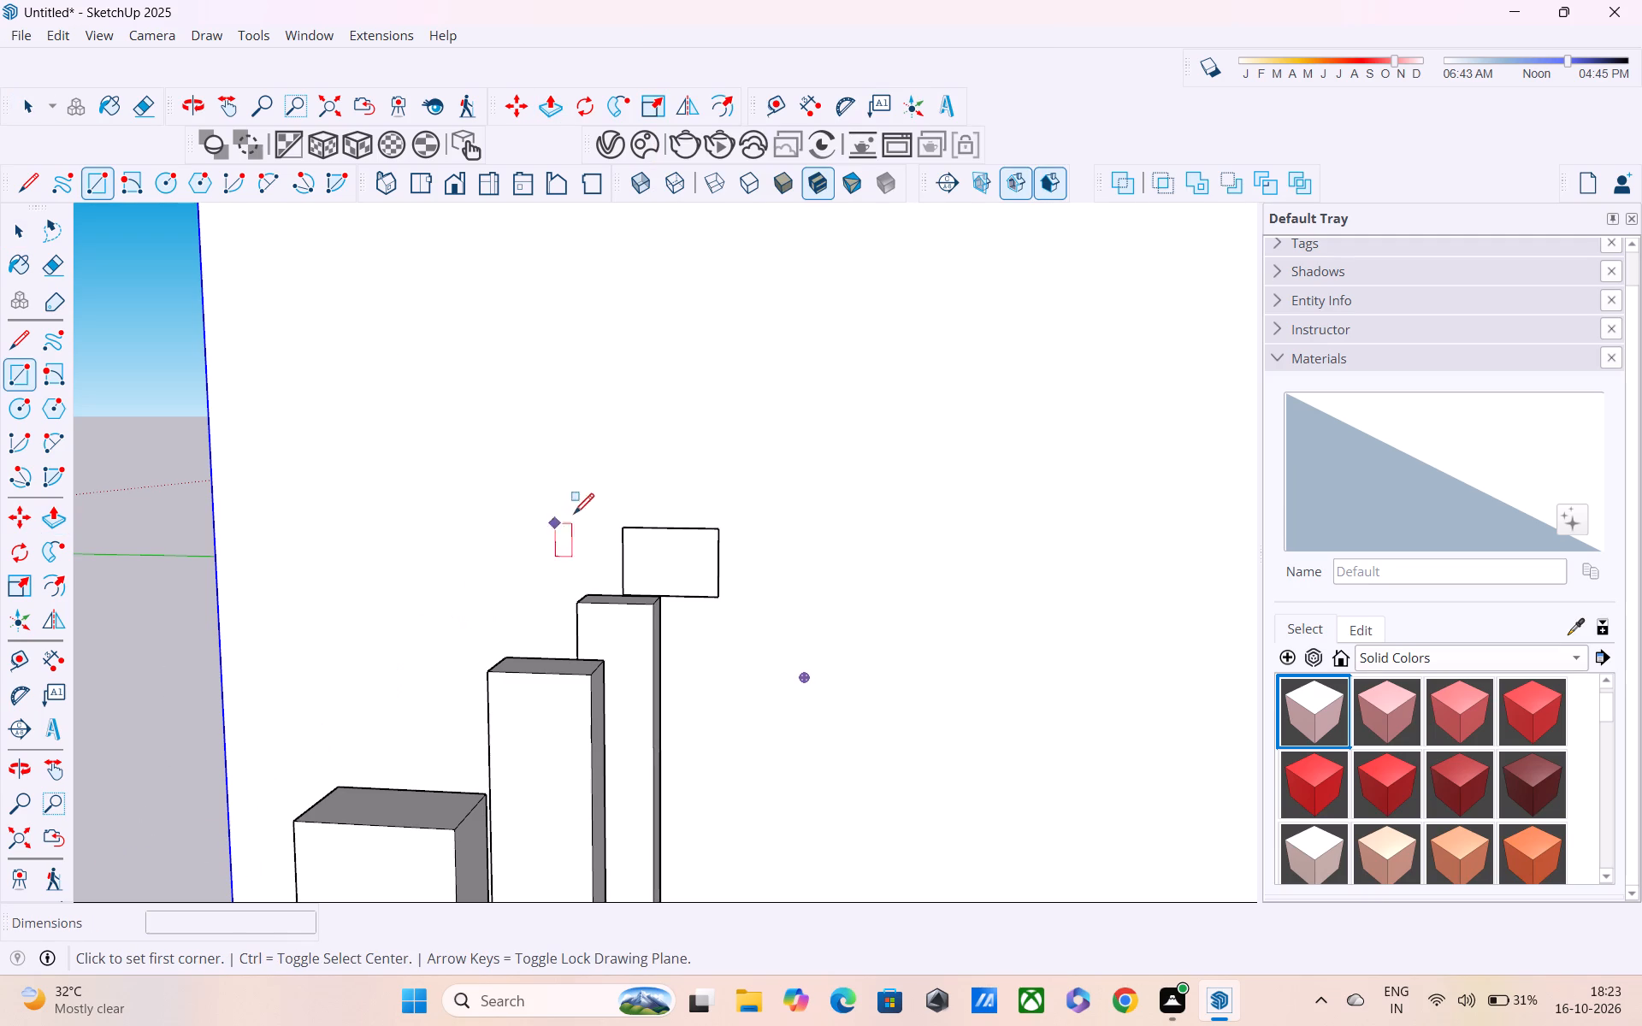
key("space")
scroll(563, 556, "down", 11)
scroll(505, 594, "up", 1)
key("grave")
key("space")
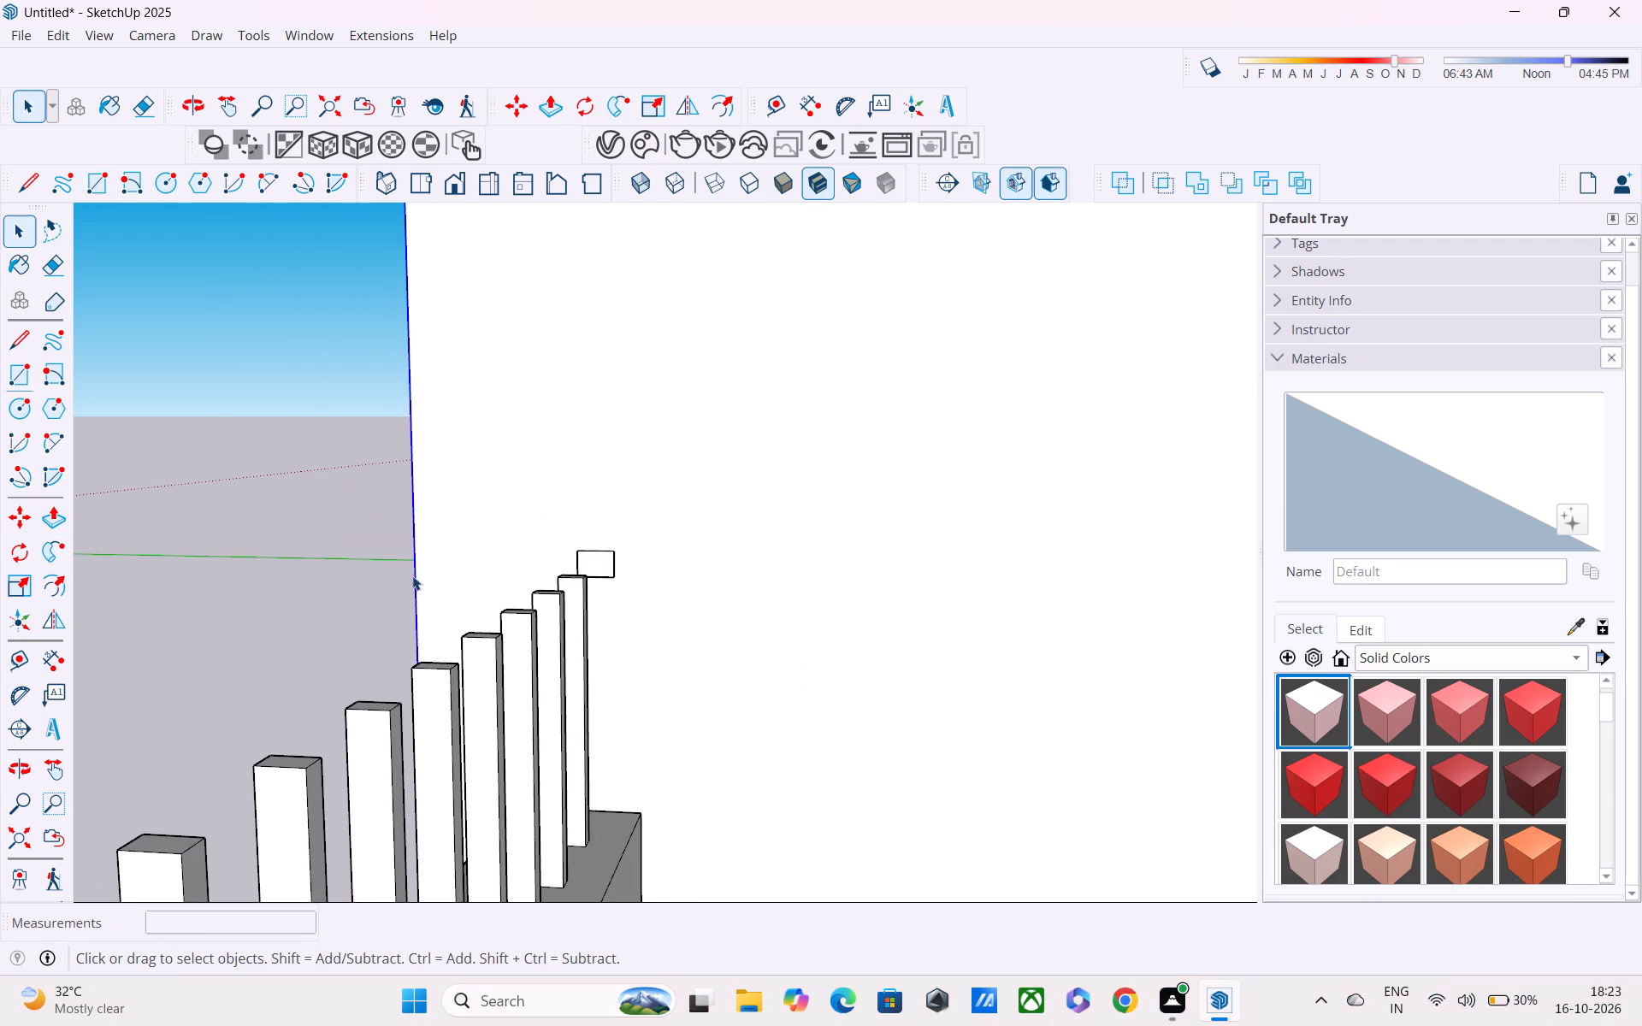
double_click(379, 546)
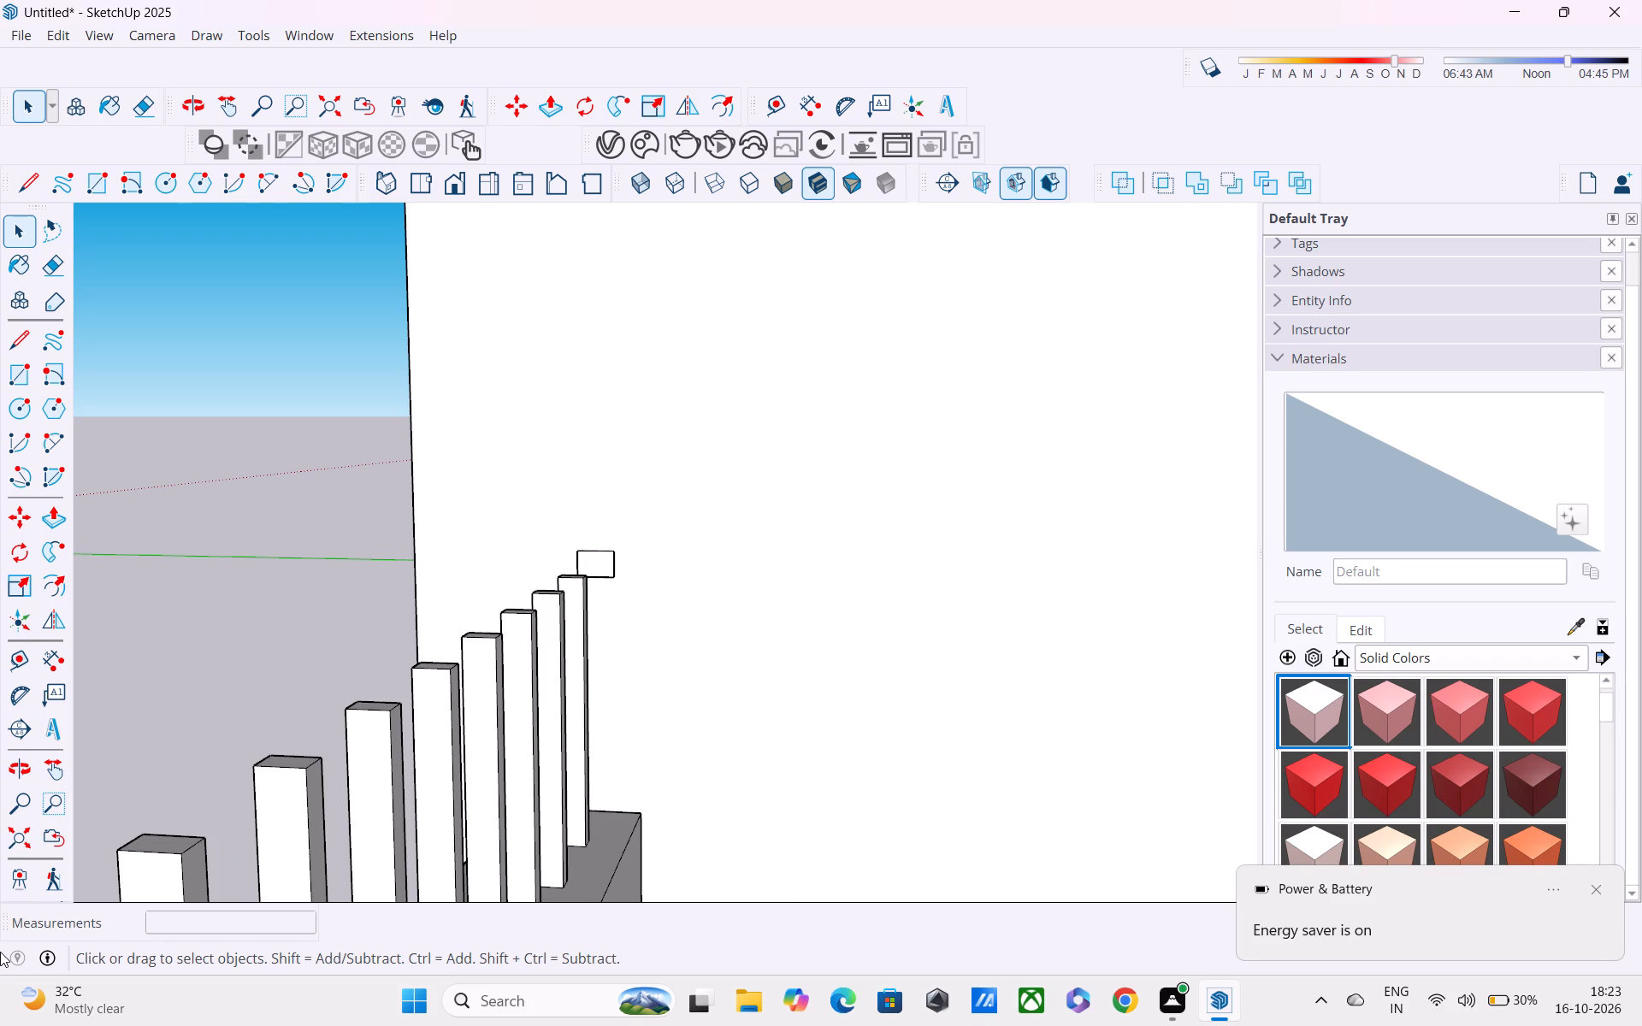
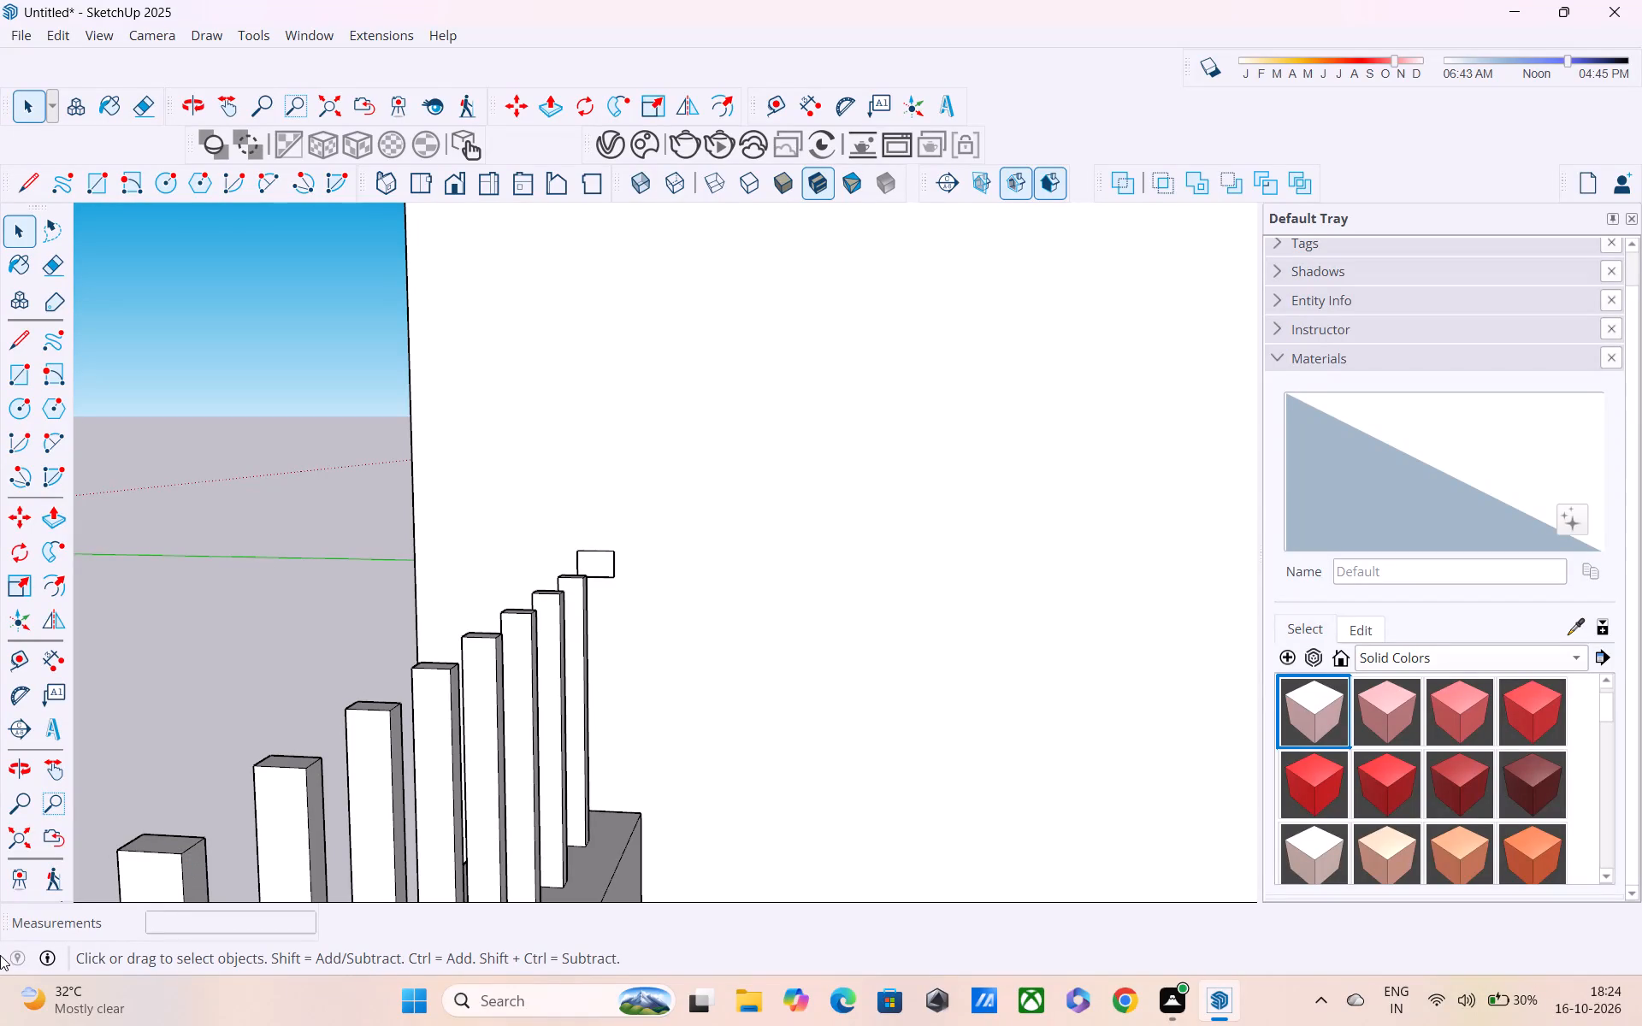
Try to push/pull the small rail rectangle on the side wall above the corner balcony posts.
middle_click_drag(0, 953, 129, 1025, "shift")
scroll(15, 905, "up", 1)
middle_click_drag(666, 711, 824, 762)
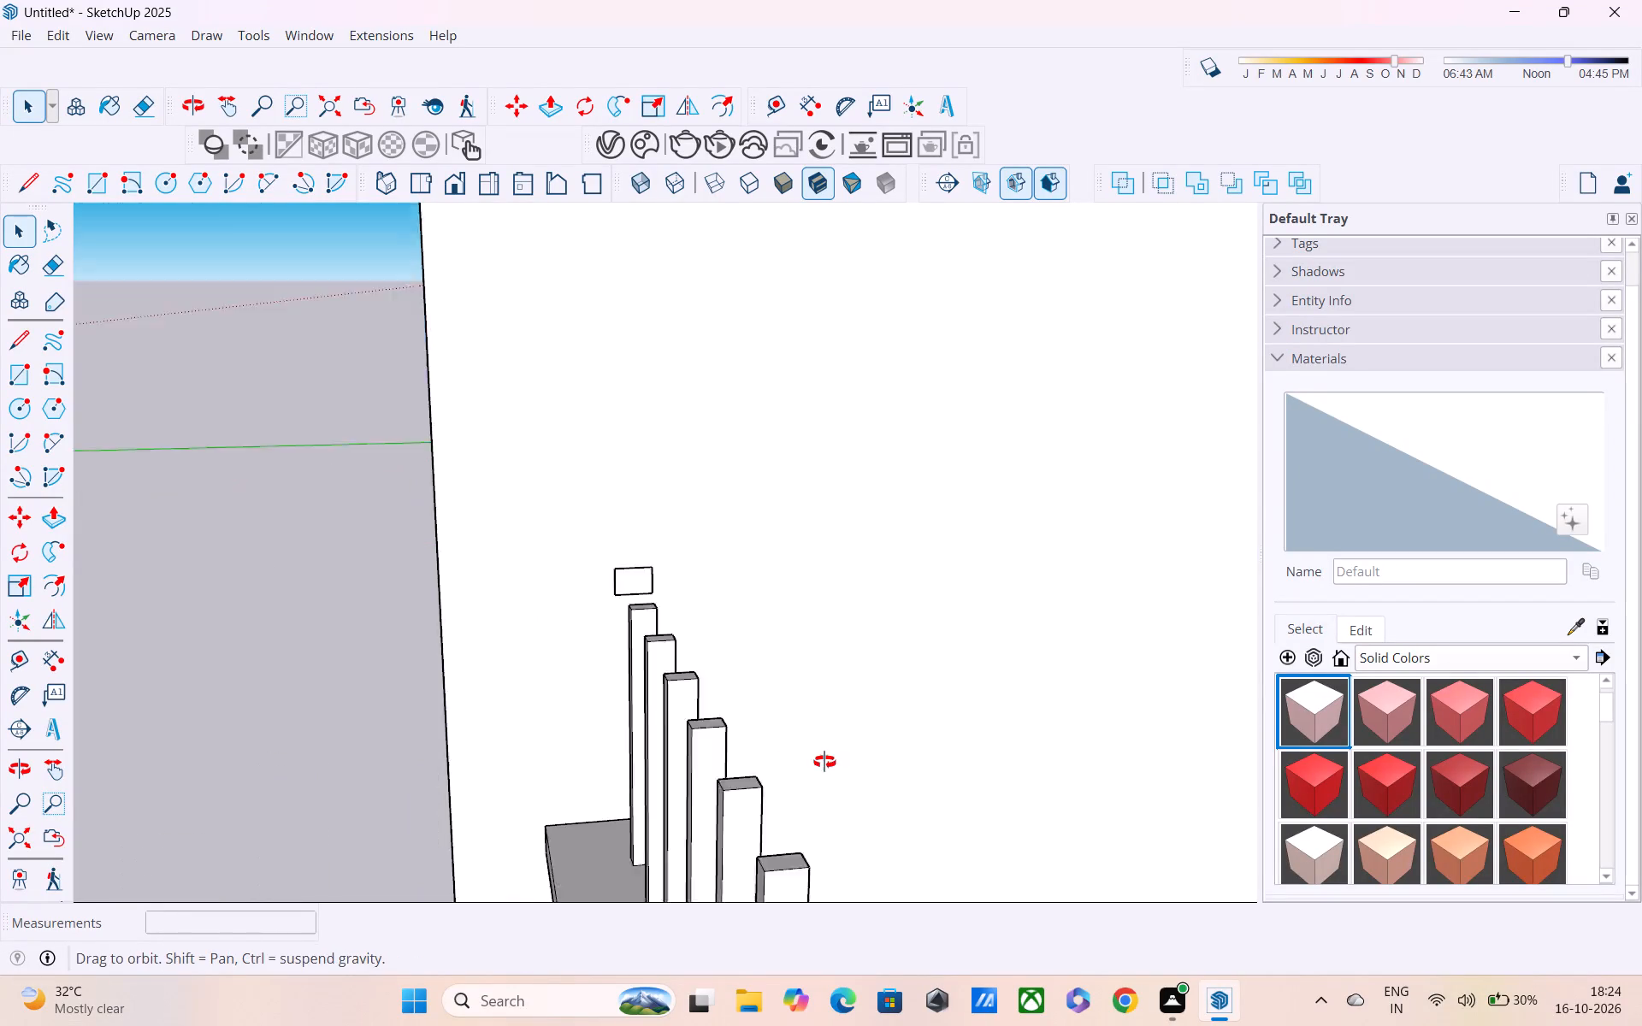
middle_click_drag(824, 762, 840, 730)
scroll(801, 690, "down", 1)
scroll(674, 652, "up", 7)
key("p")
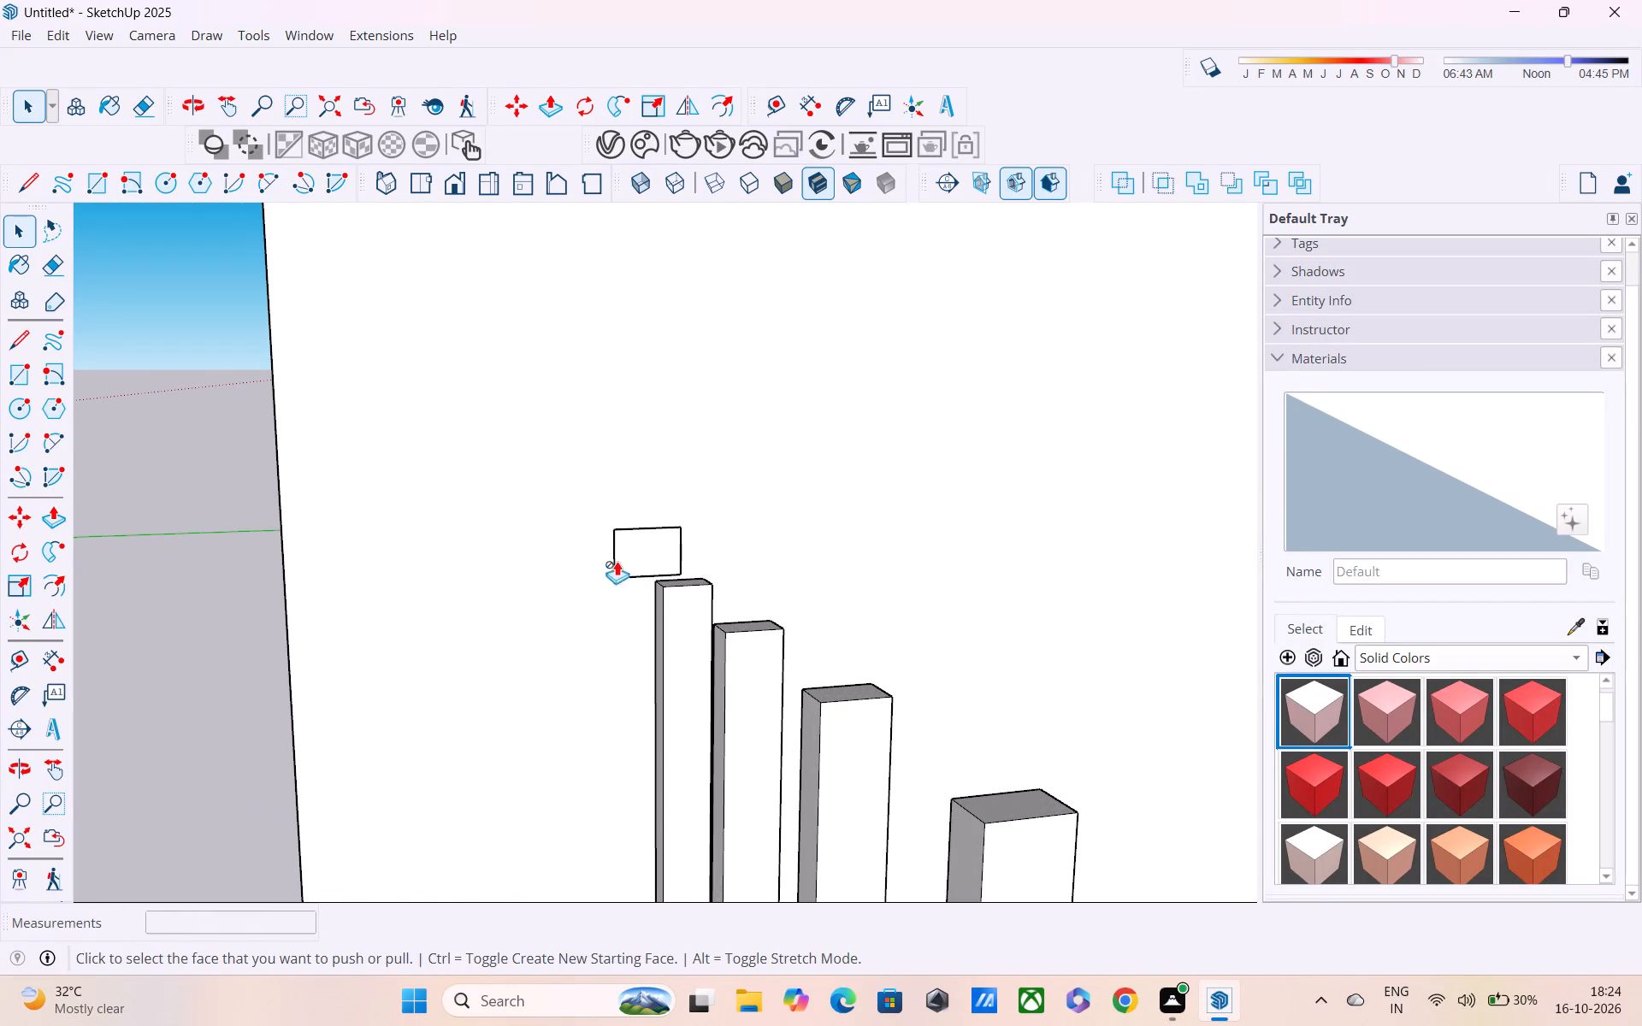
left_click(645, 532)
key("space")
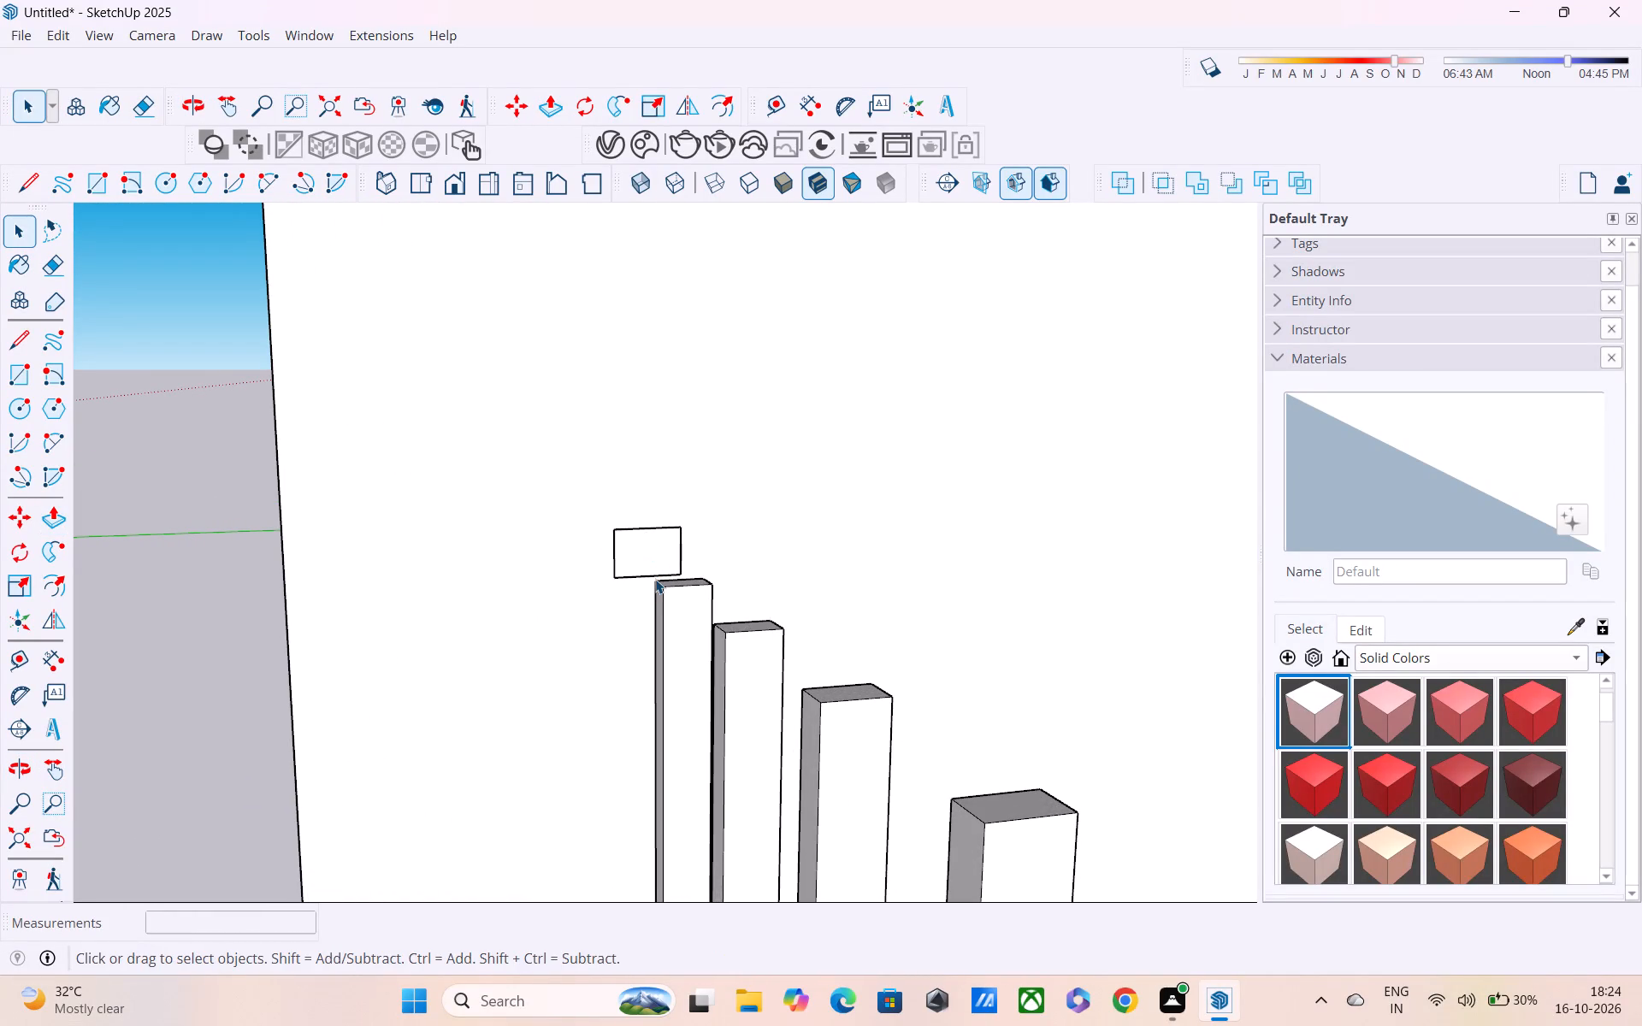
Redraw the rail rectangle over its existing outline on the side wall, from corner to opposite corner, above the end post.
key("r")
scroll(642, 540, "up", 3)
scroll(629, 536, "down", 15)
scroll(480, 728, "down", 4)
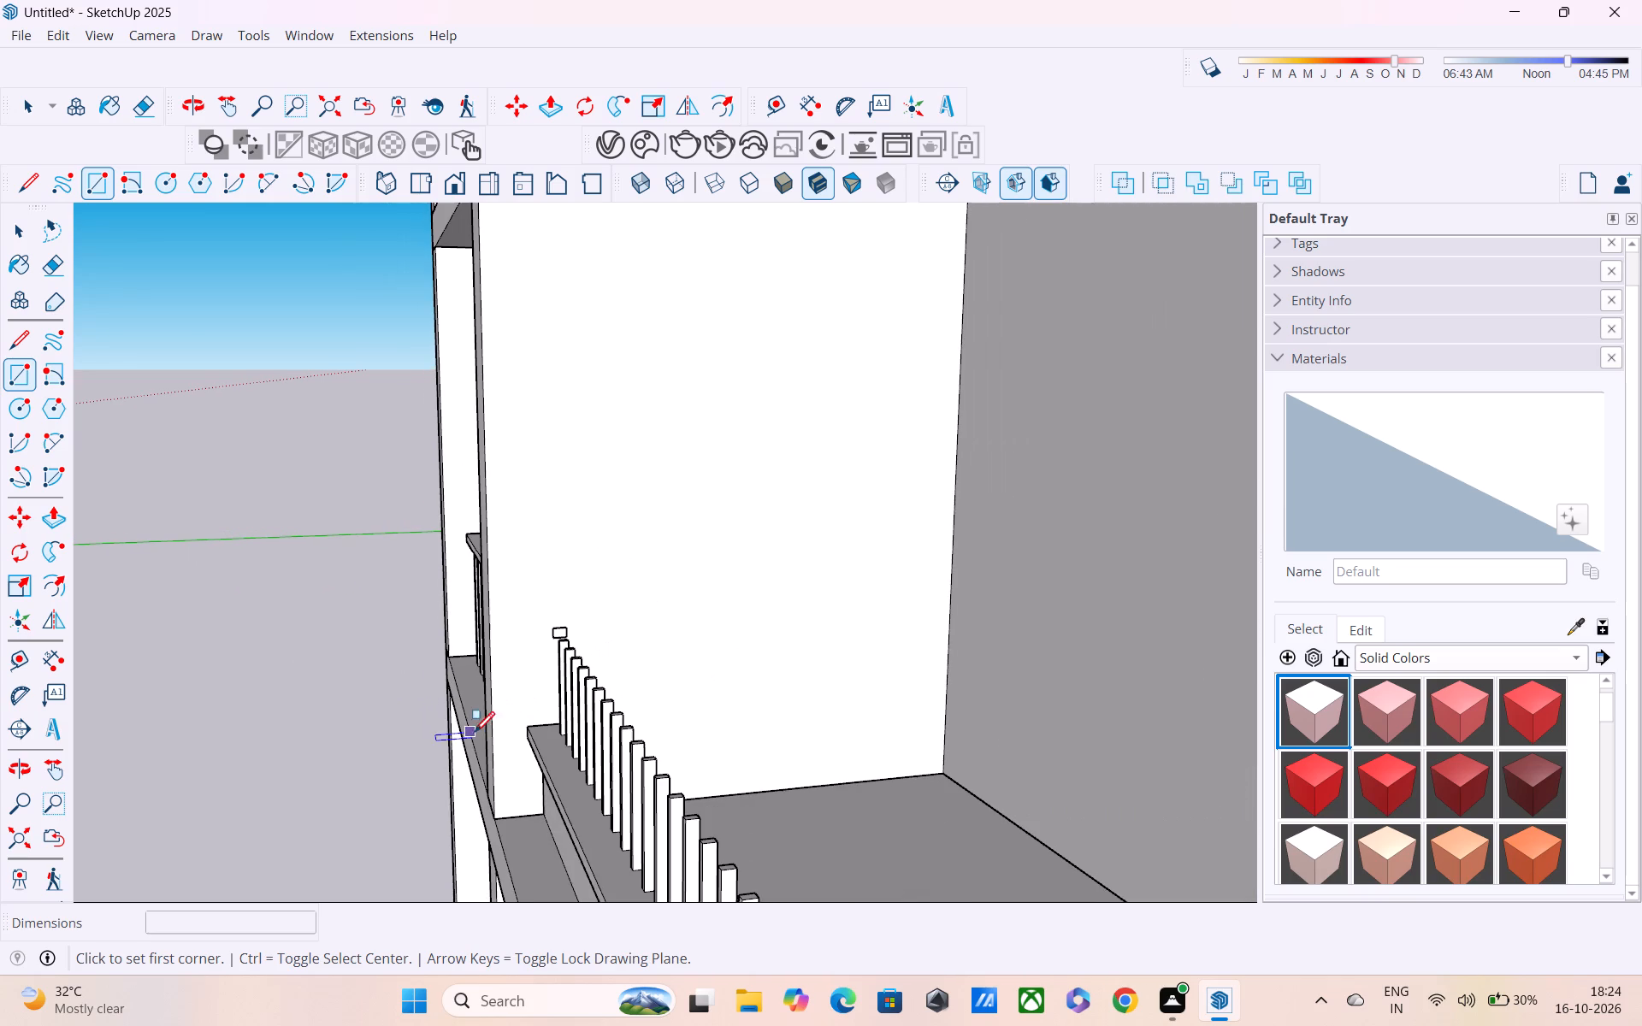
key("space")
left_click(290, 643)
scroll(631, 645, "down", 1)
scroll(631, 645, "up", 4)
middle_click_drag(537, 619, 507, 593)
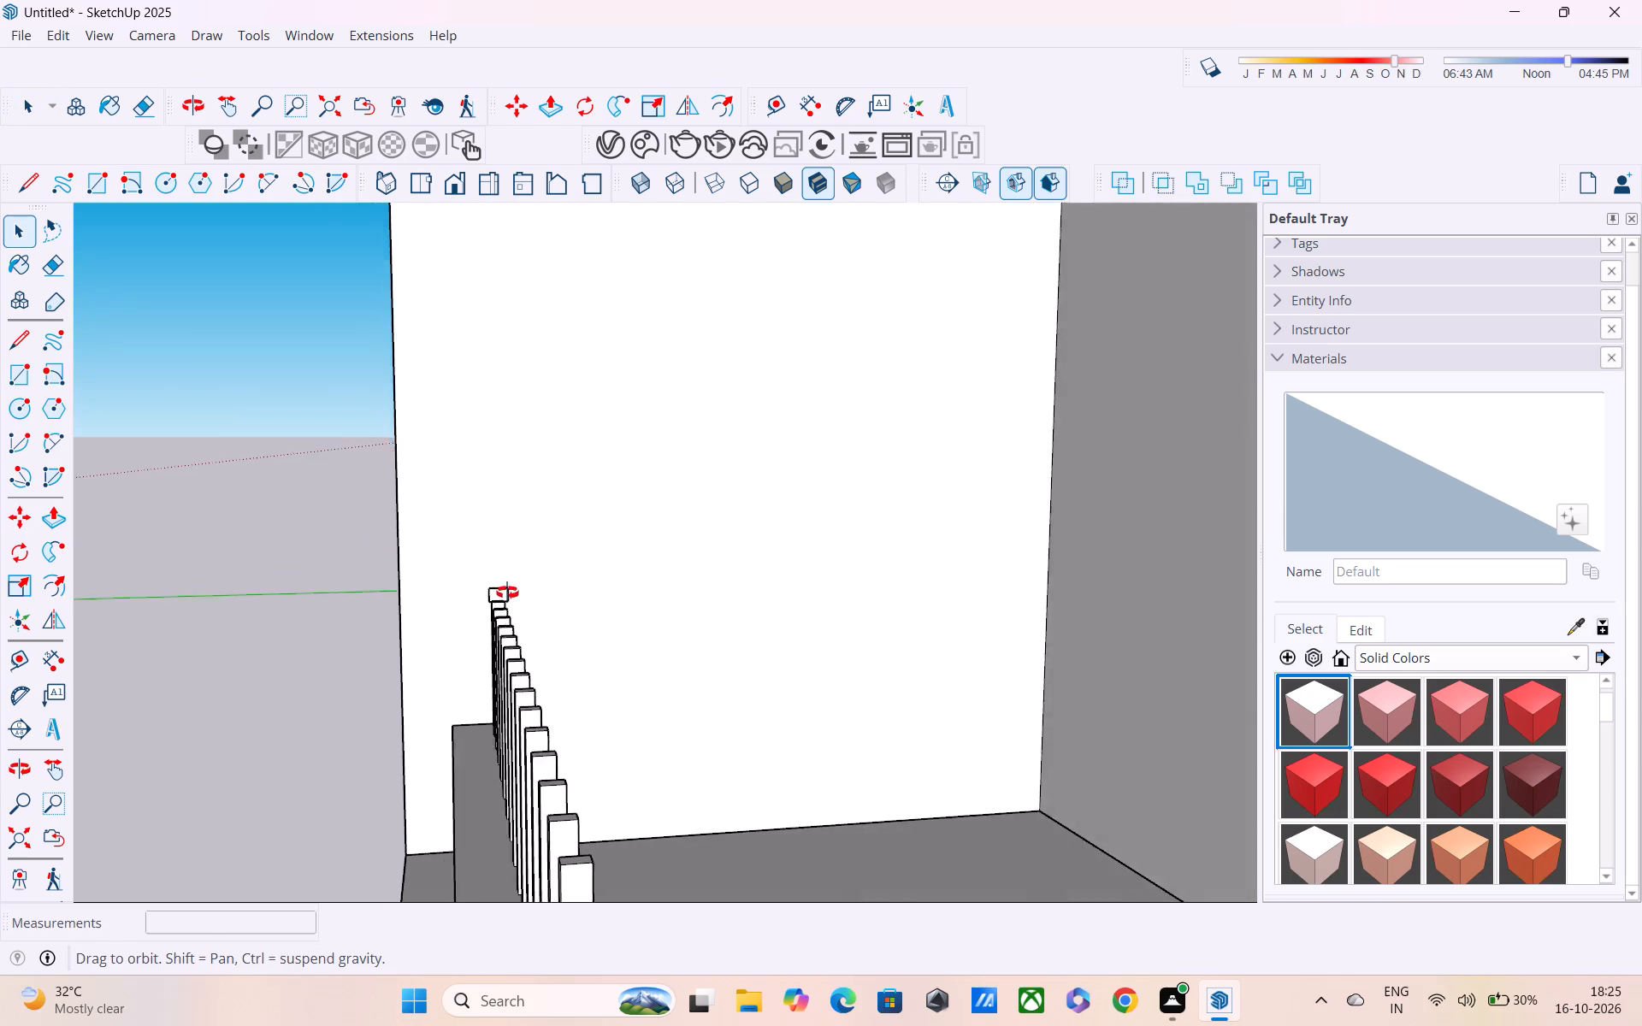
middle_click_drag(507, 593, 501, 592)
scroll(487, 609, "up", 5)
key("r")
scroll(465, 585, "up", 4)
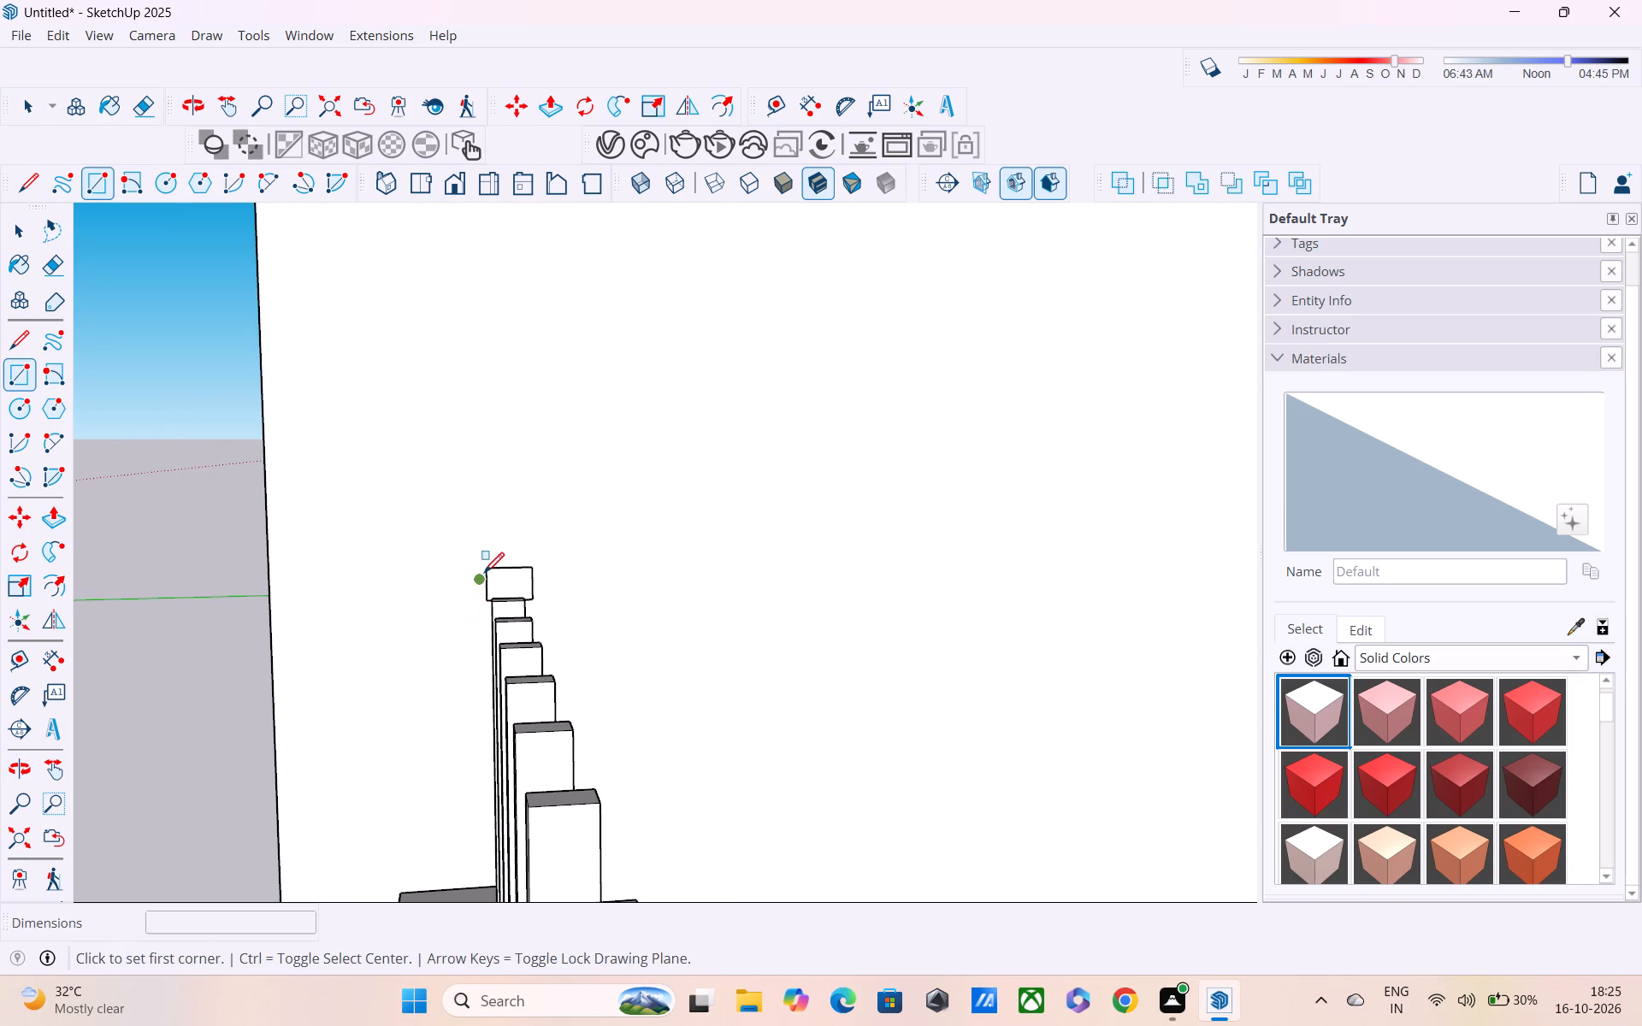
left_click(484, 573)
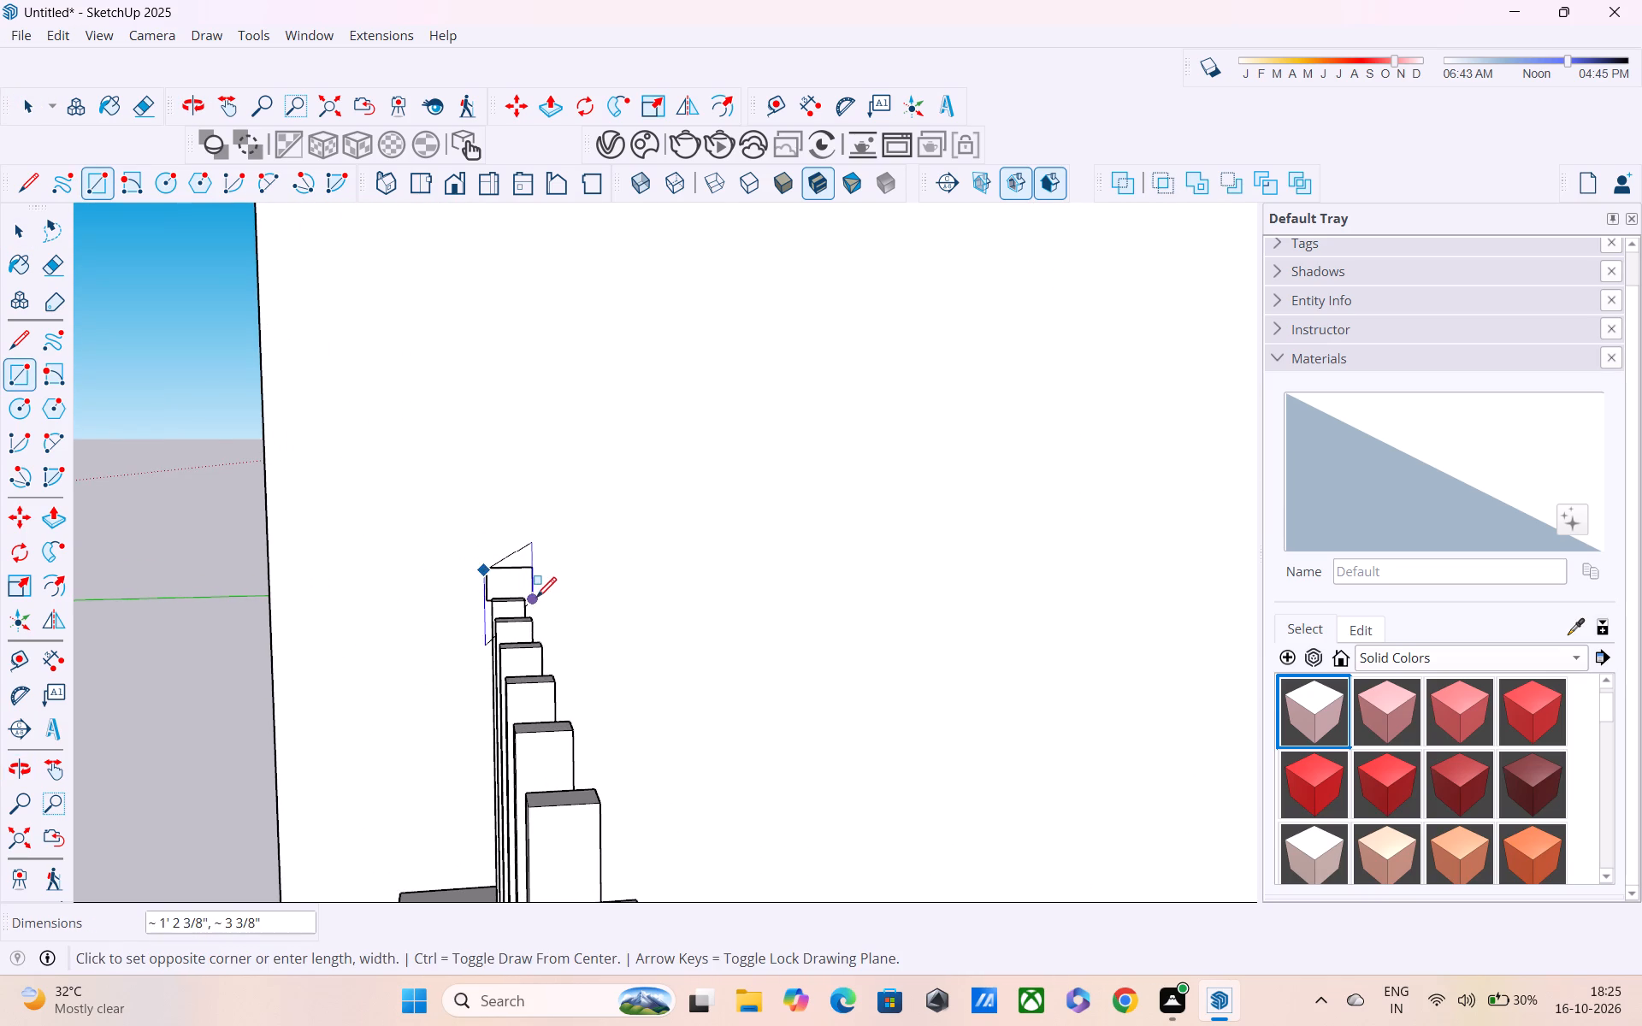
key("Escape")
scroll(533, 595, "up", 1)
scroll(453, 591, "up", 6)
left_click(491, 551)
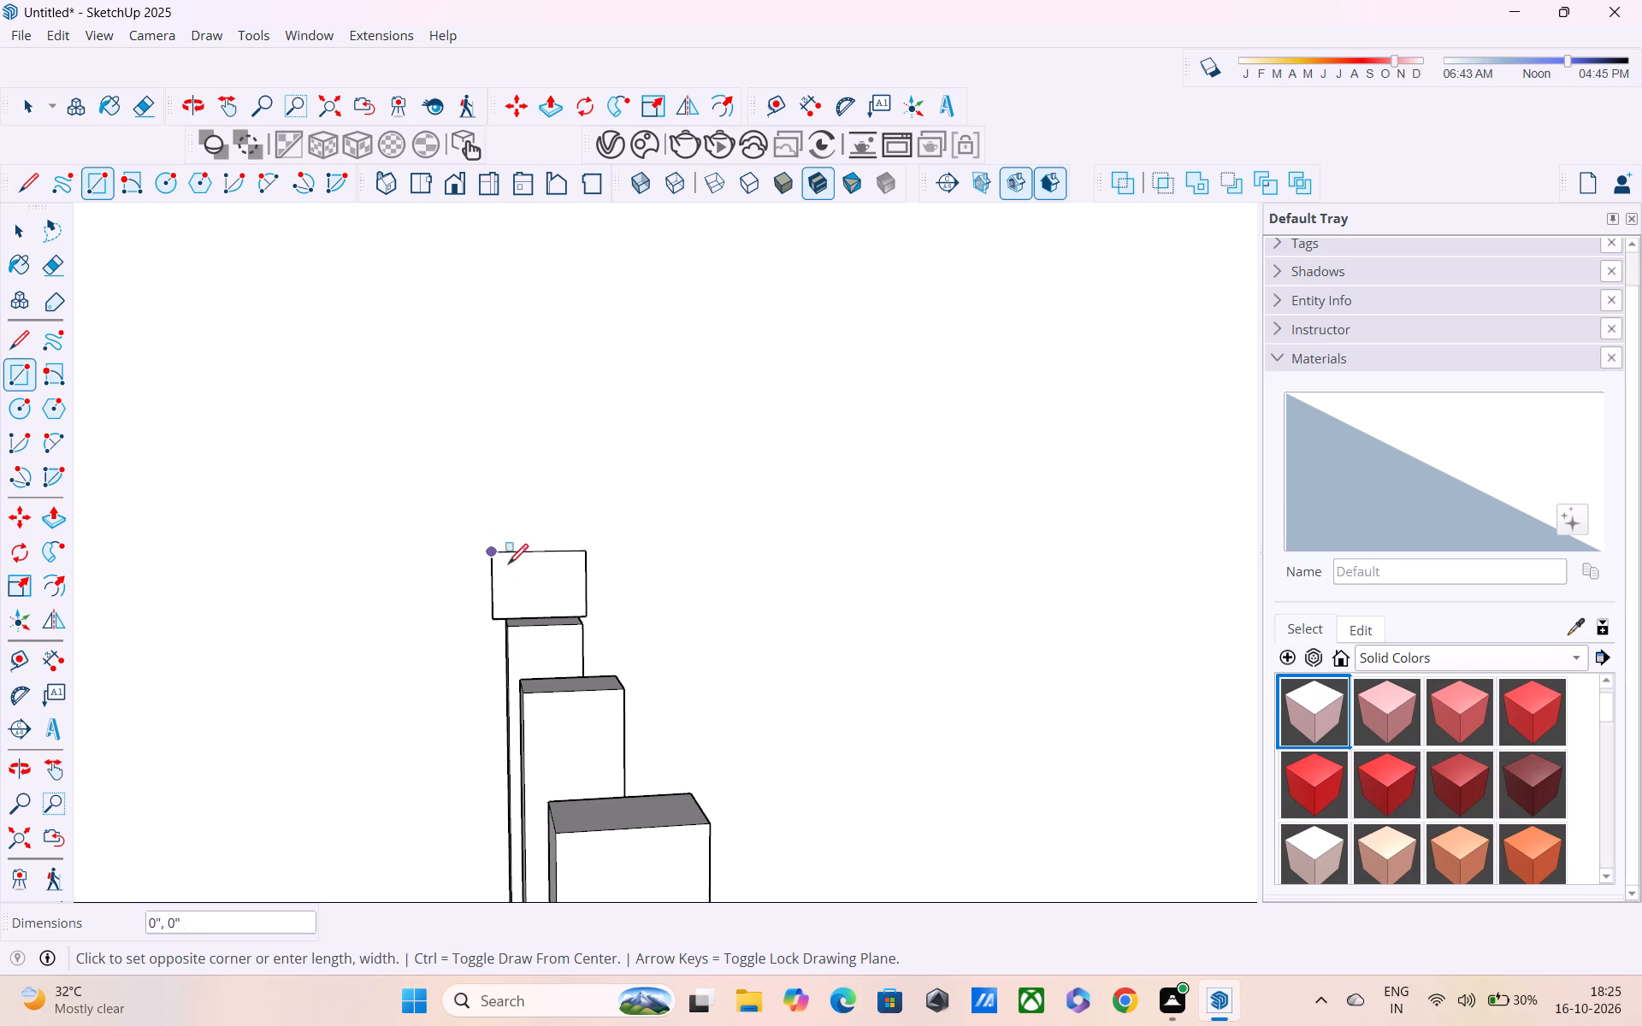
left_click(586, 612)
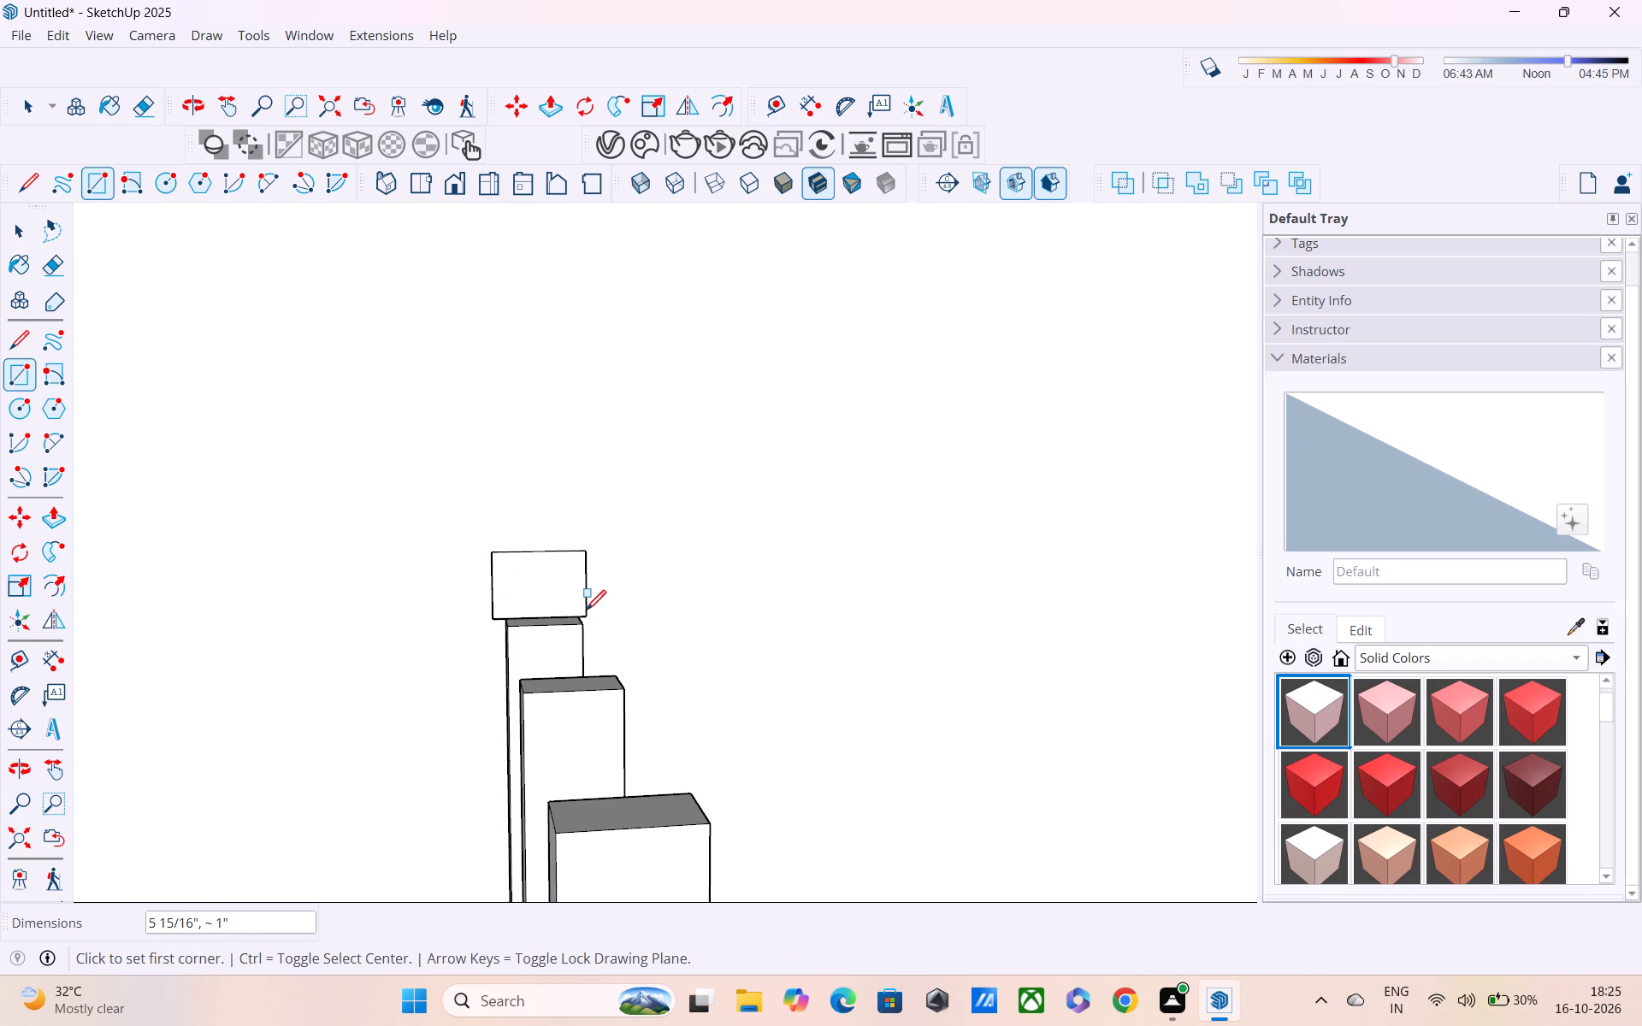
Push/pull the rail rectangle about 11' 9 5/16" over the row of posts, ending just past the corner post.
key("p")
left_click(555, 575)
scroll(565, 631, "down", 9)
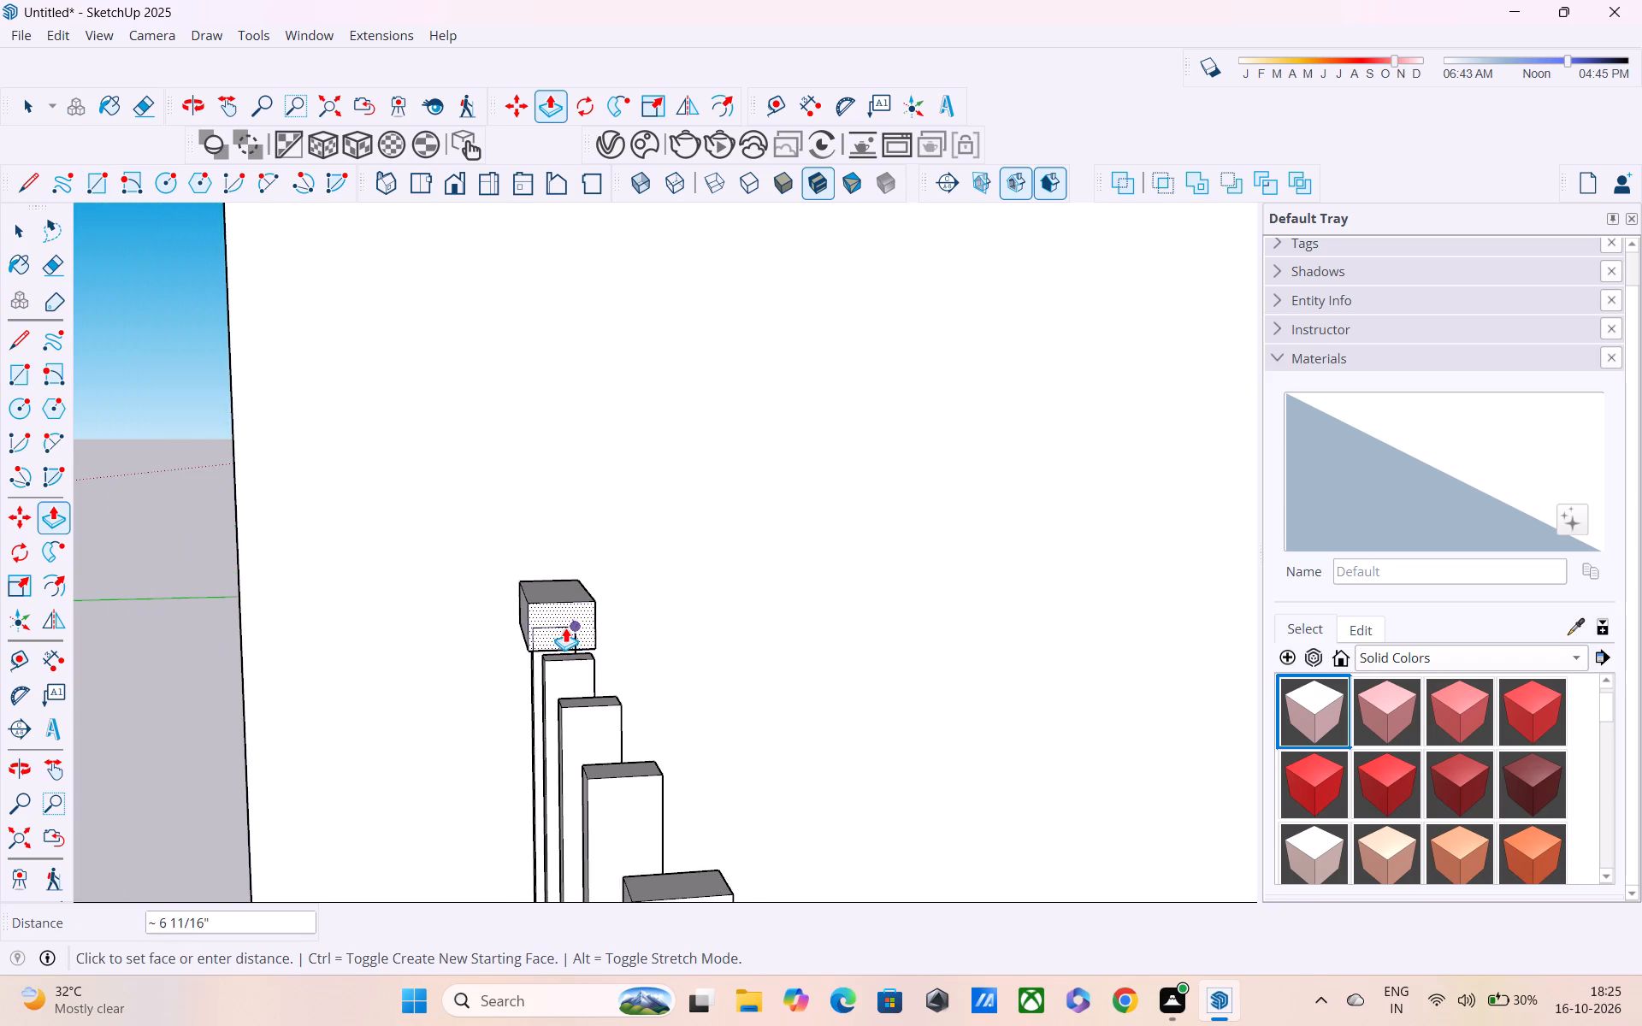
scroll(565, 628, "down", 11)
scroll(622, 706, "down", 5)
scroll(657, 785, "down", 1)
middle_click_drag(644, 778, 594, 723)
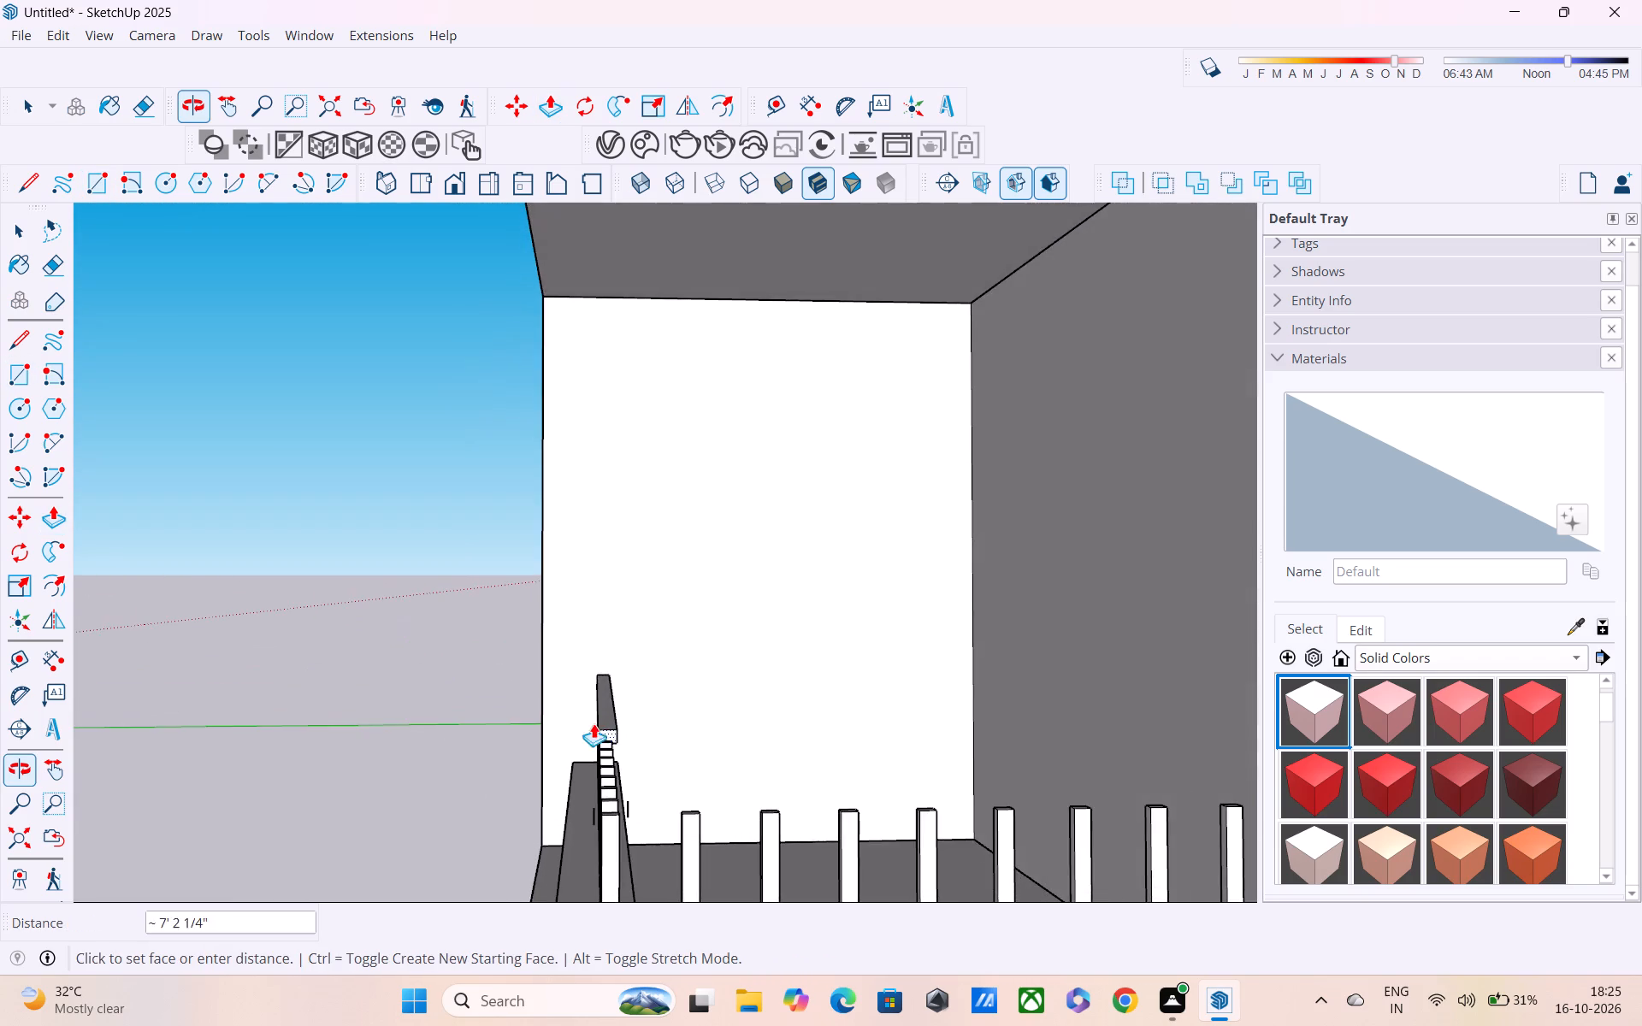
scroll(592, 741, "down", 5)
middle_click_drag(589, 771, 471, 811)
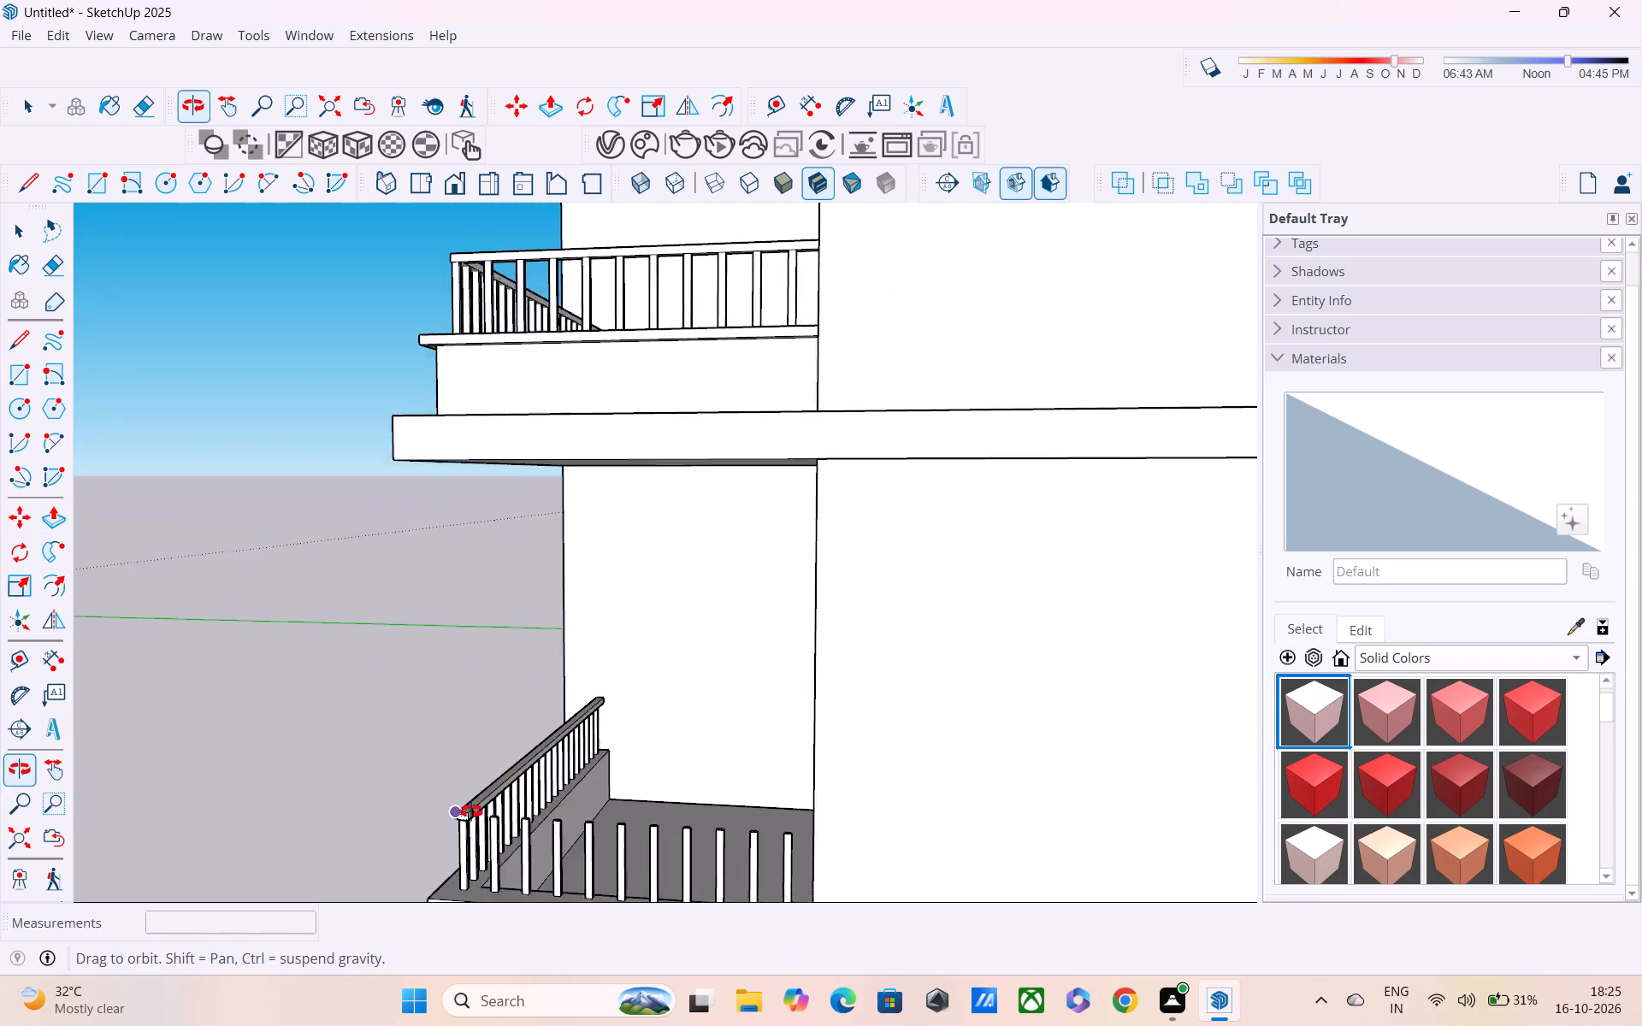
middle_click_drag(471, 811, 422, 815)
scroll(387, 823, "up", 4)
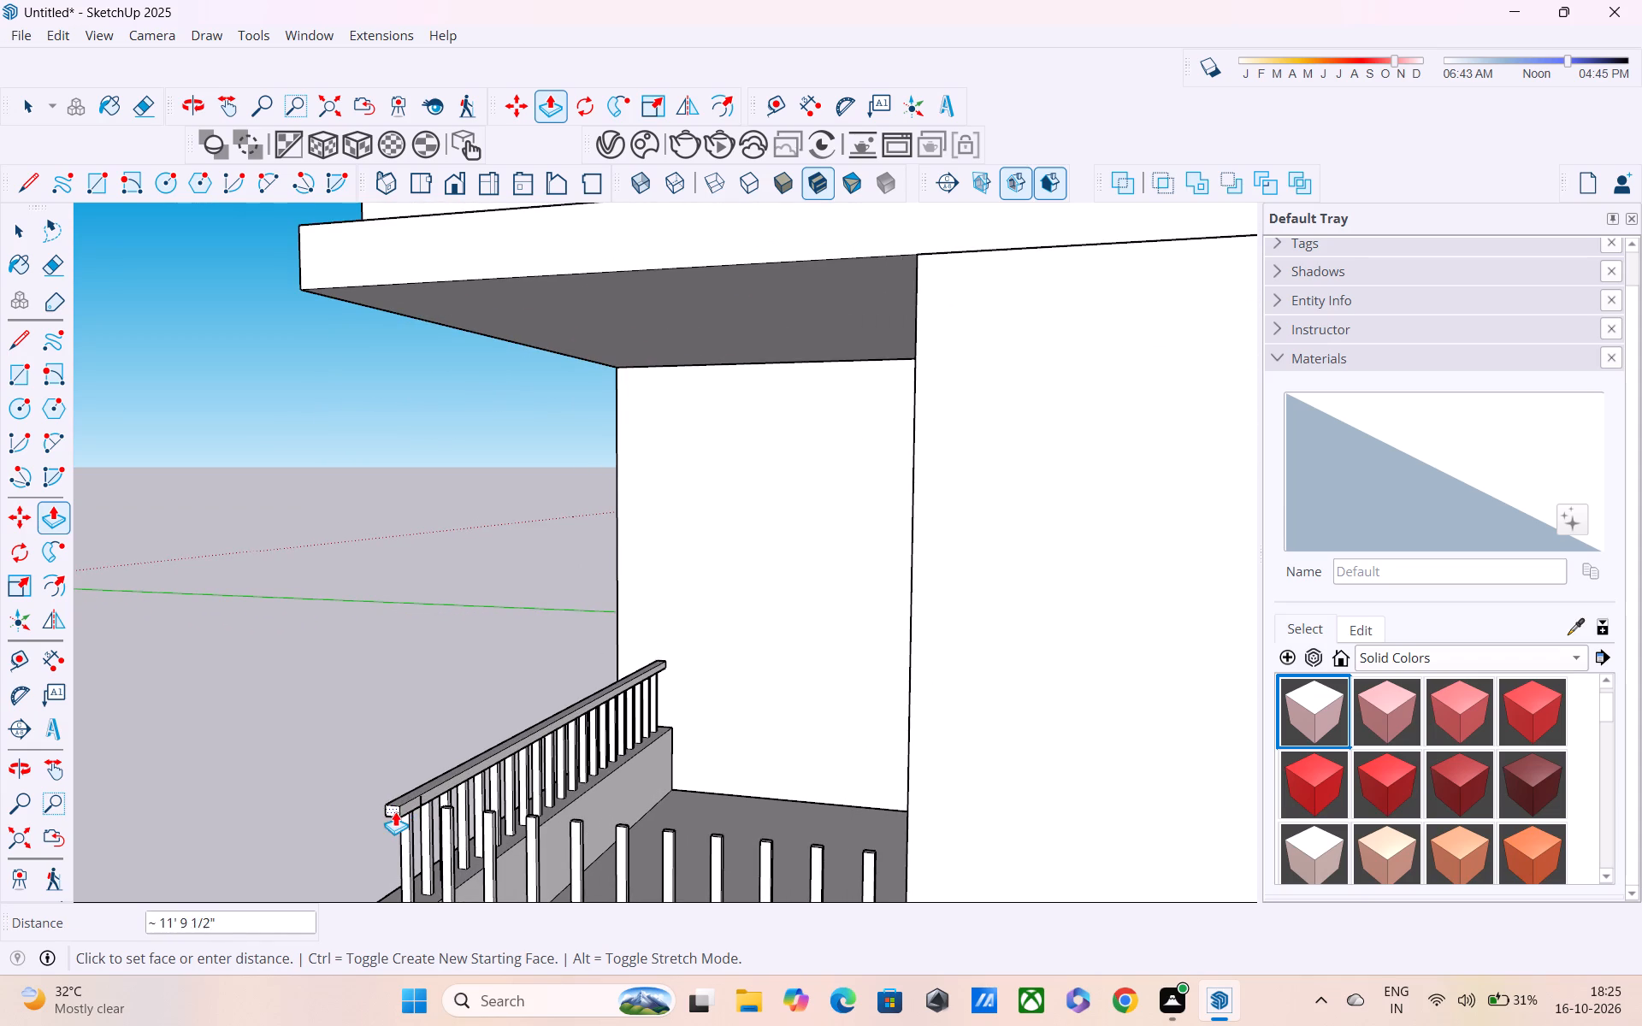
middle_click_drag(392, 813, 216, 800)
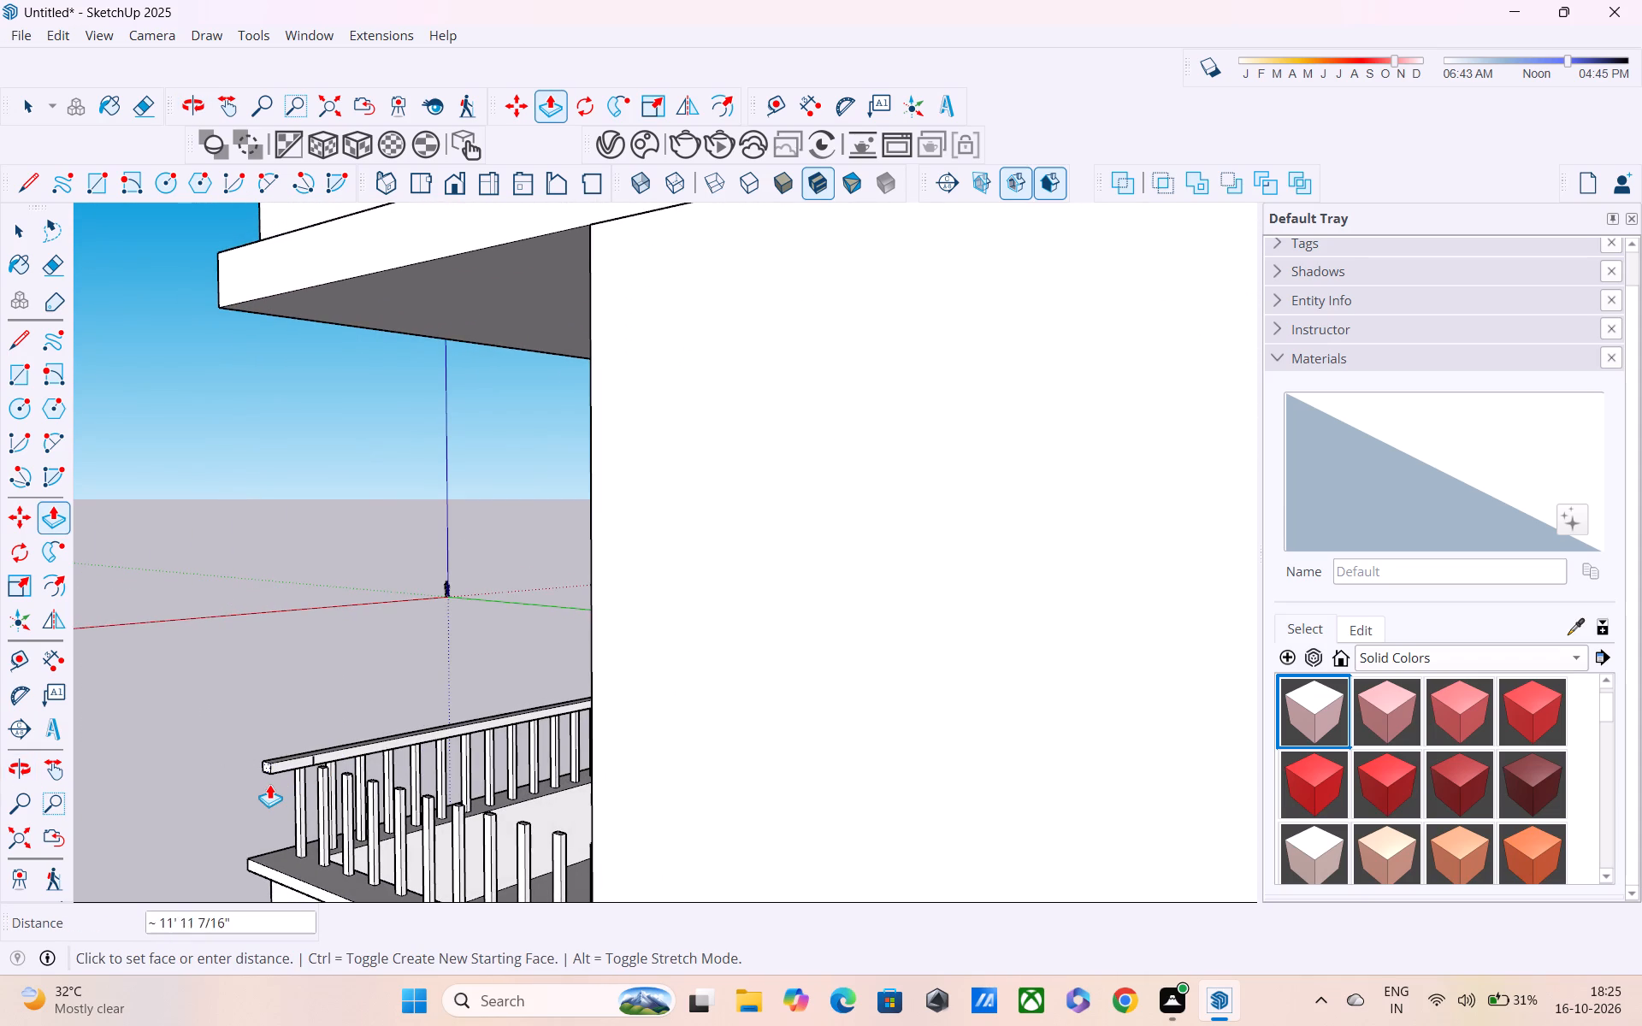
left_click(281, 774)
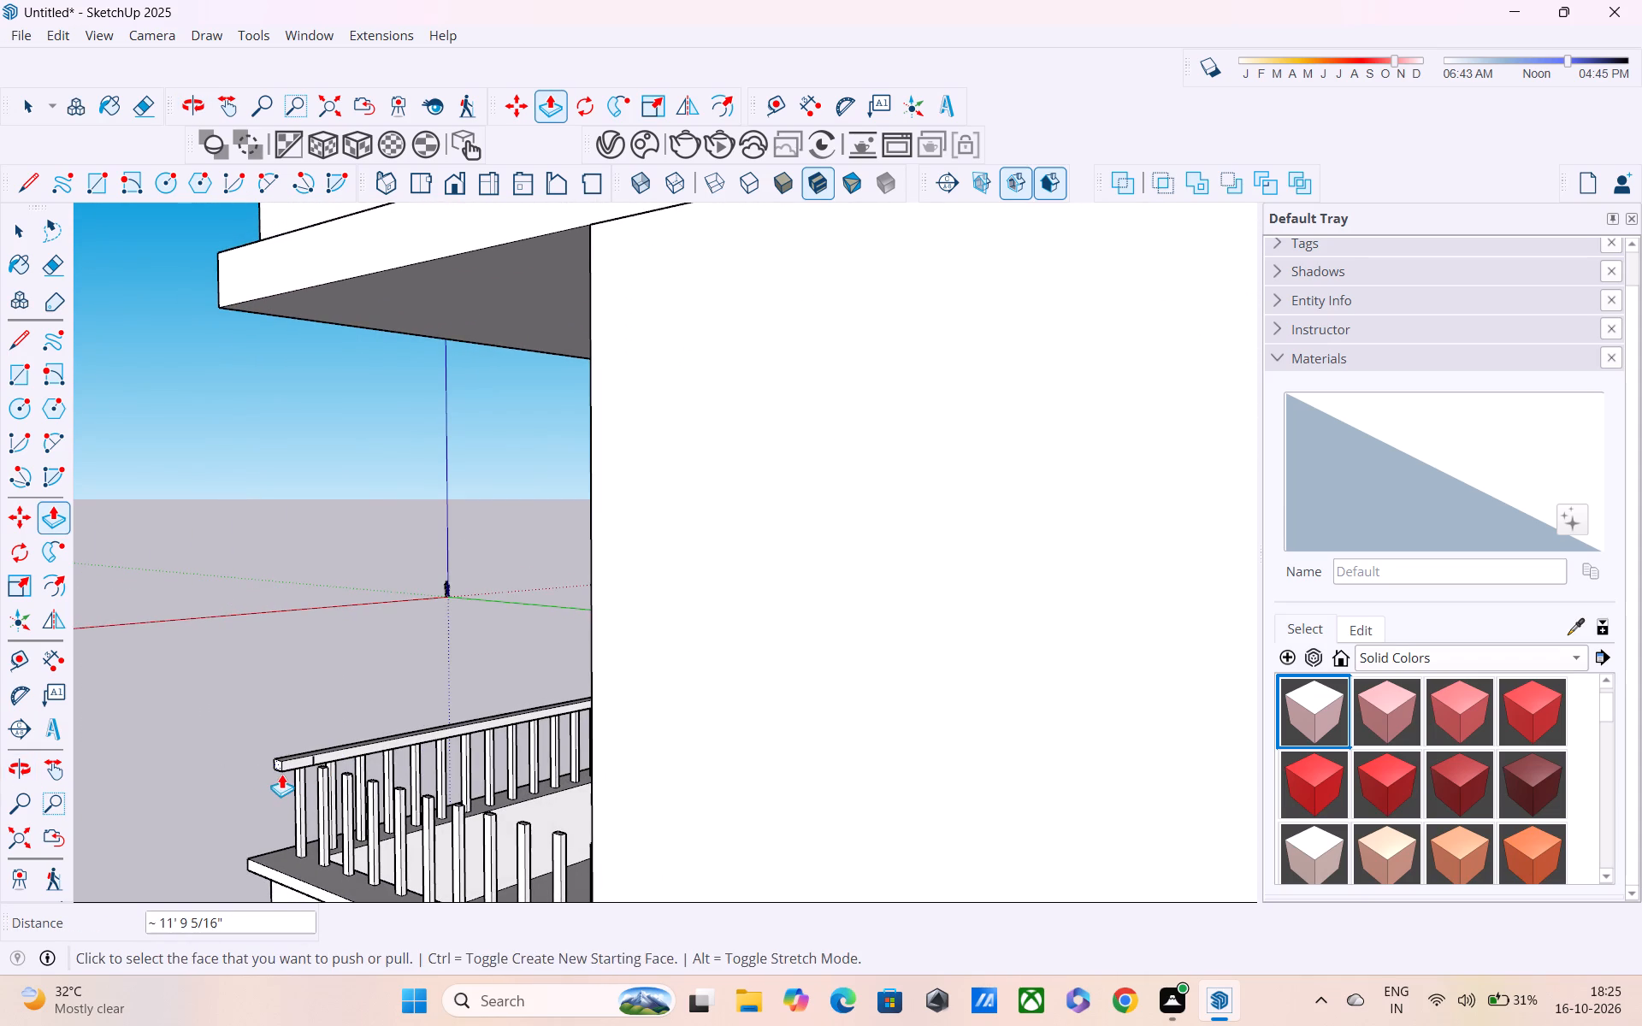
Examine the new top rail and the corner balcony railings on the neighbouring storeys from several angles.
middle_click_drag(304, 779, 765, 655)
scroll(765, 654, "down", 11)
middle_click_drag(770, 662, 573, 799)
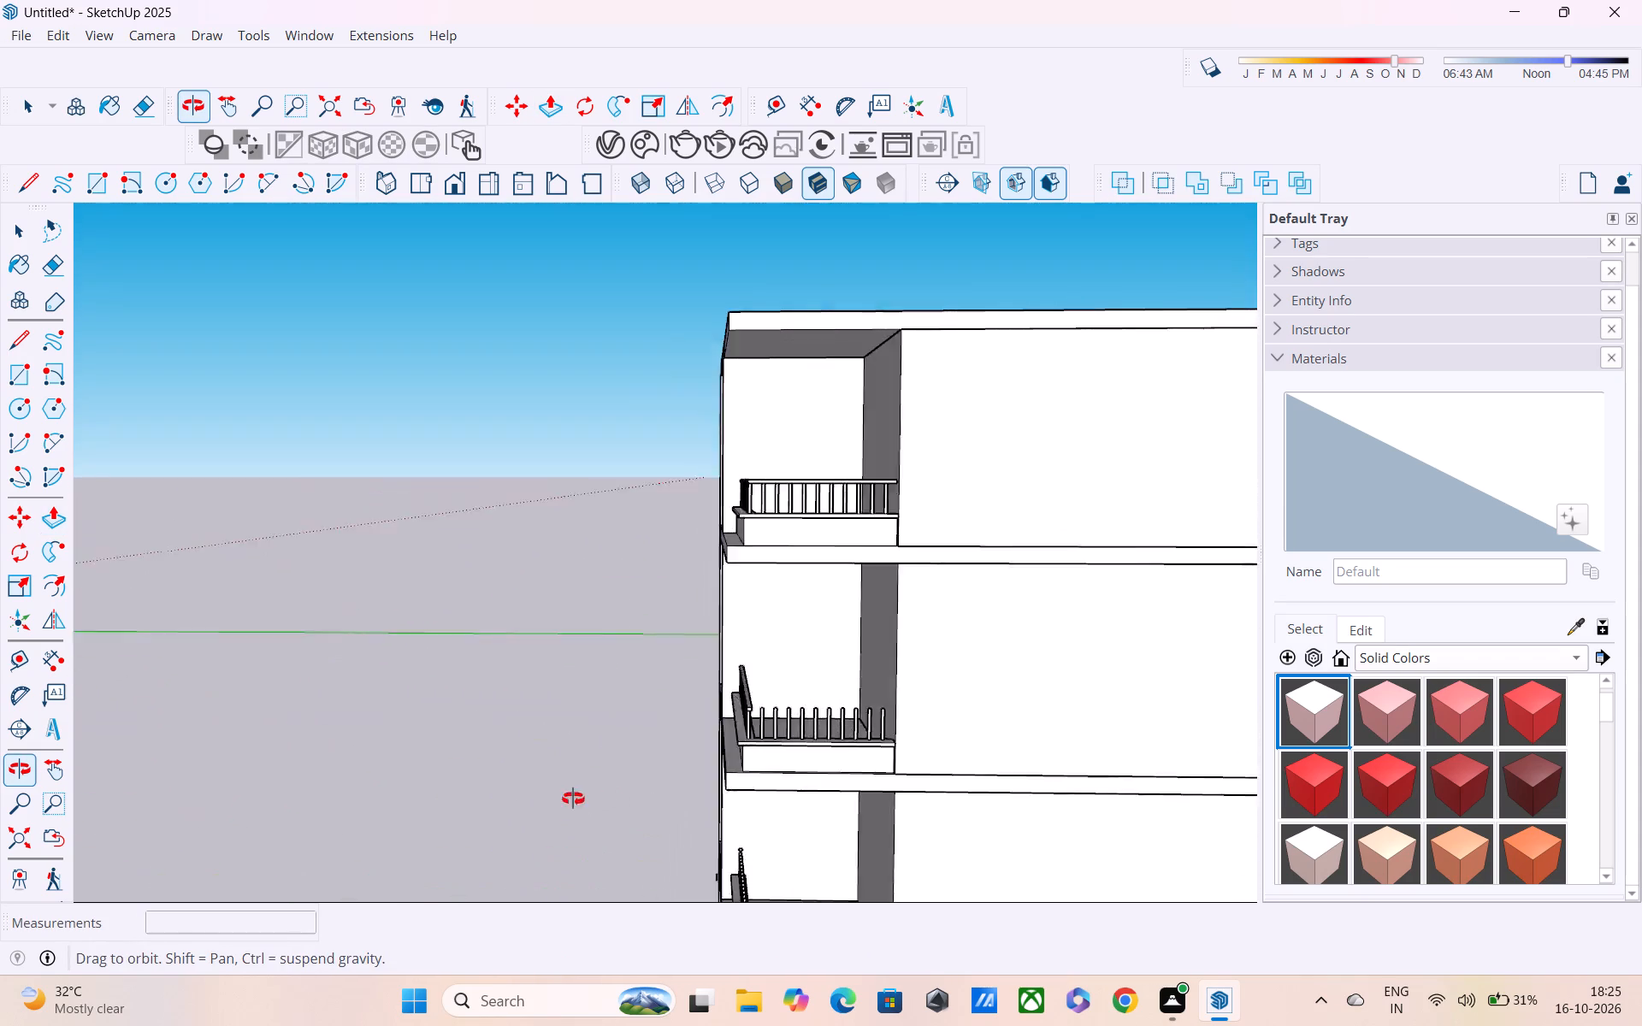
middle_click_drag(573, 799, 392, 820)
scroll(578, 764, "up", 5)
scroll(673, 693, "down", 3)
scroll(735, 652, "down", 2)
middle_click_drag(794, 616, 790, 619)
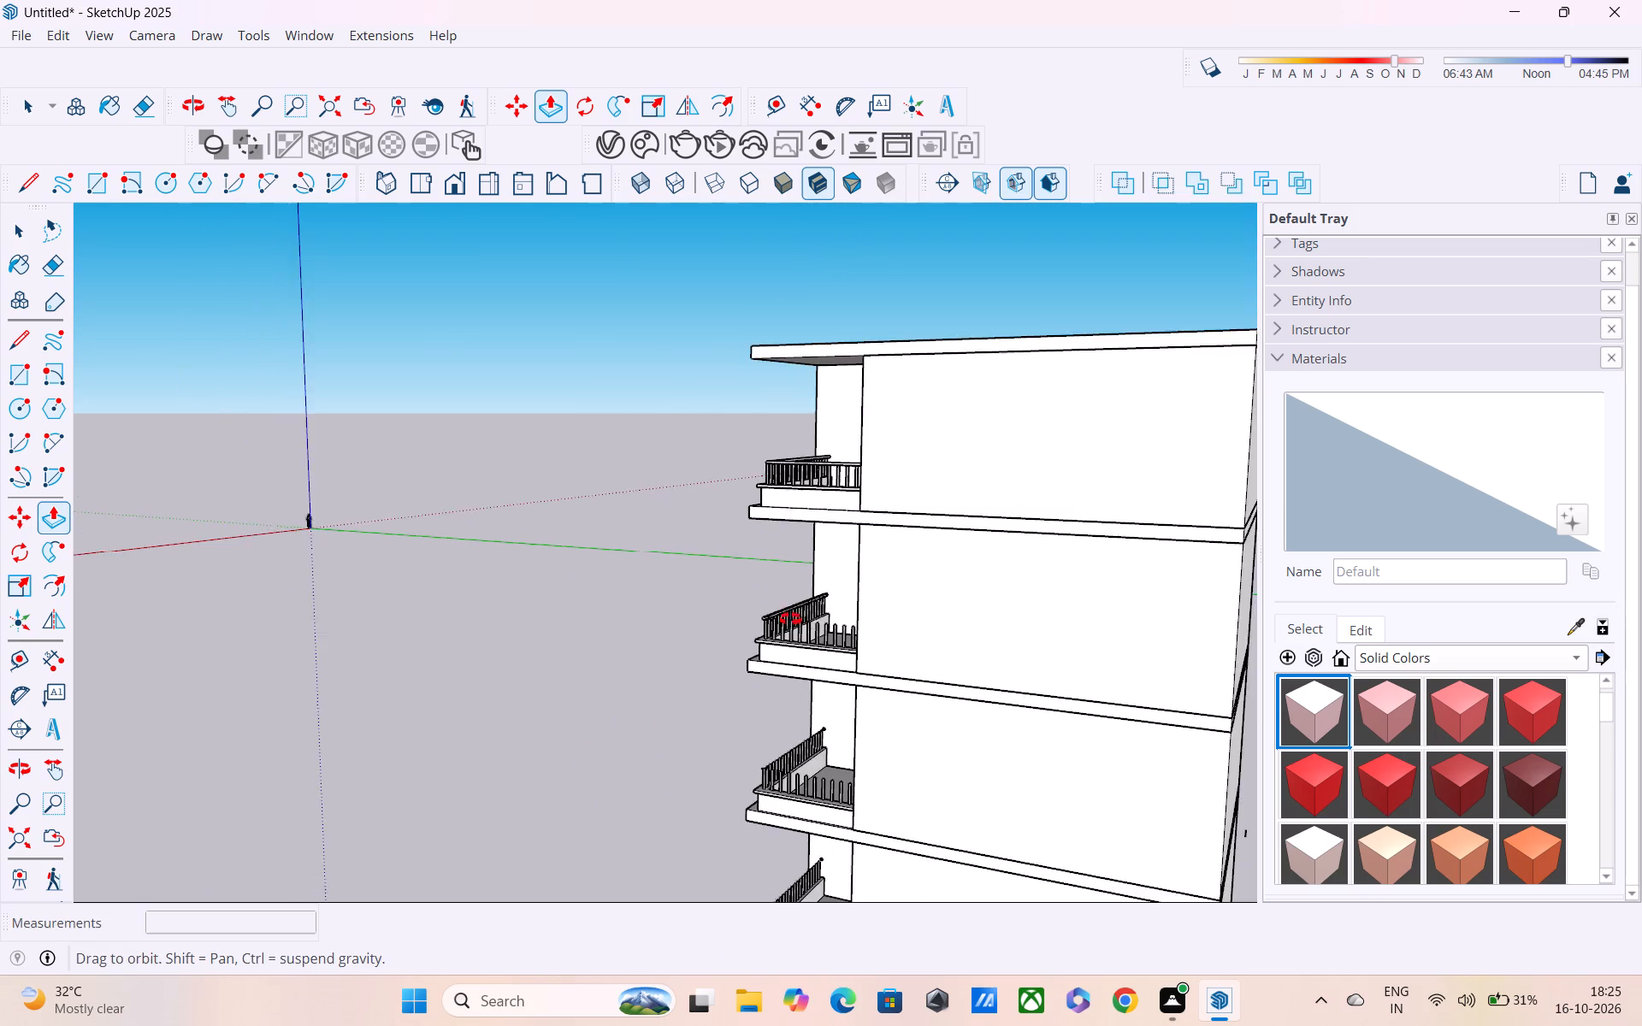
middle_click_drag(790, 619, 668, 657)
scroll(715, 897, "up", 6)
scroll(741, 799, "down", 3)
middle_click_drag(741, 799, 755, 837)
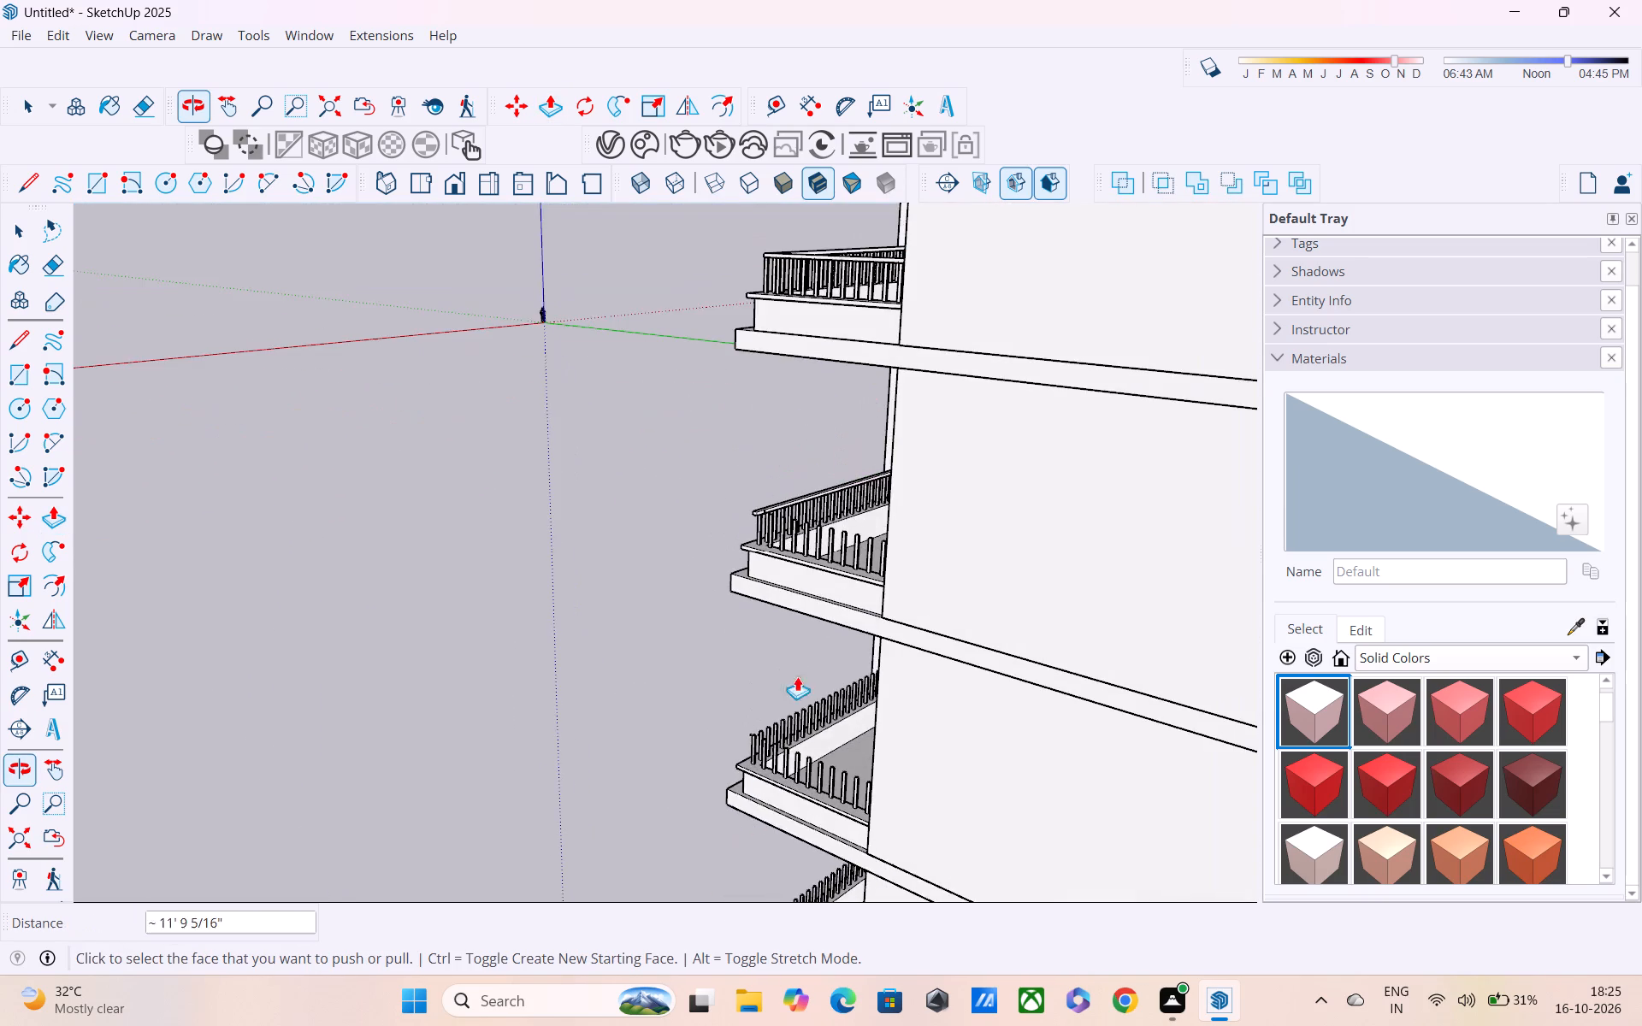
scroll(814, 657, "up", 5)
scroll(815, 598, "down", 3)
middle_click_drag(802, 598, 774, 762, "shift")
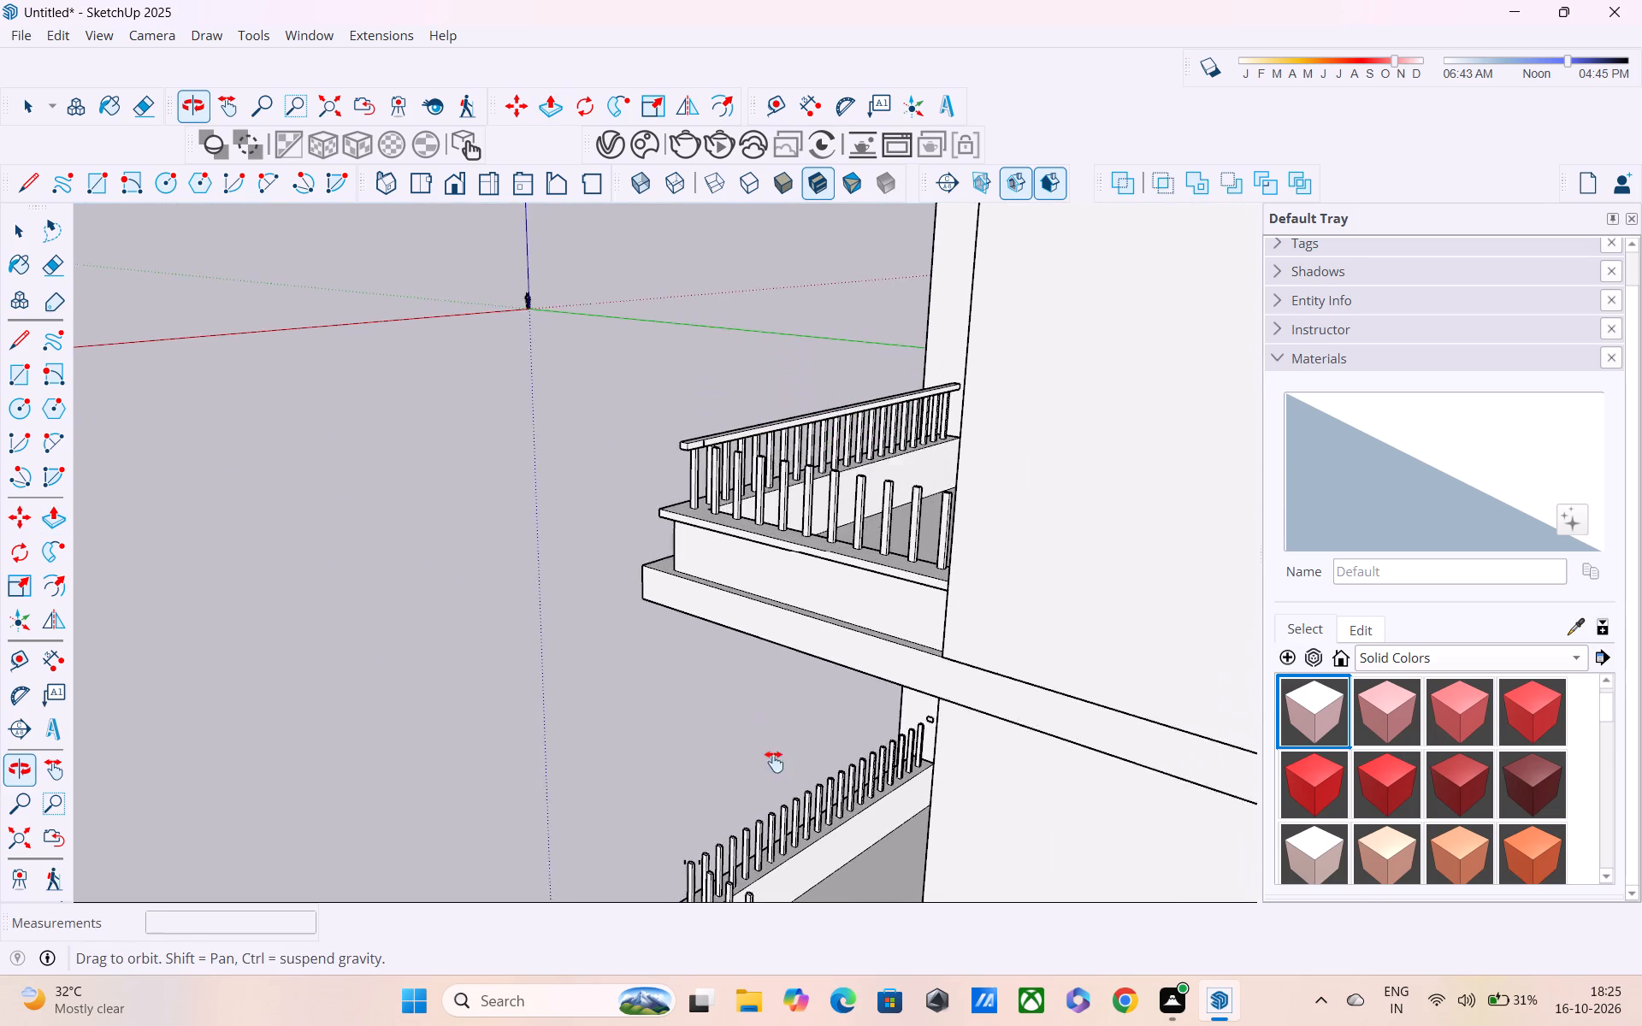
middle_click_drag(774, 762, 759, 761, "shift")
scroll(689, 510, "up", 4)
middle_click_drag(756, 477, 589, 638)
scroll(523, 593, "up", 6)
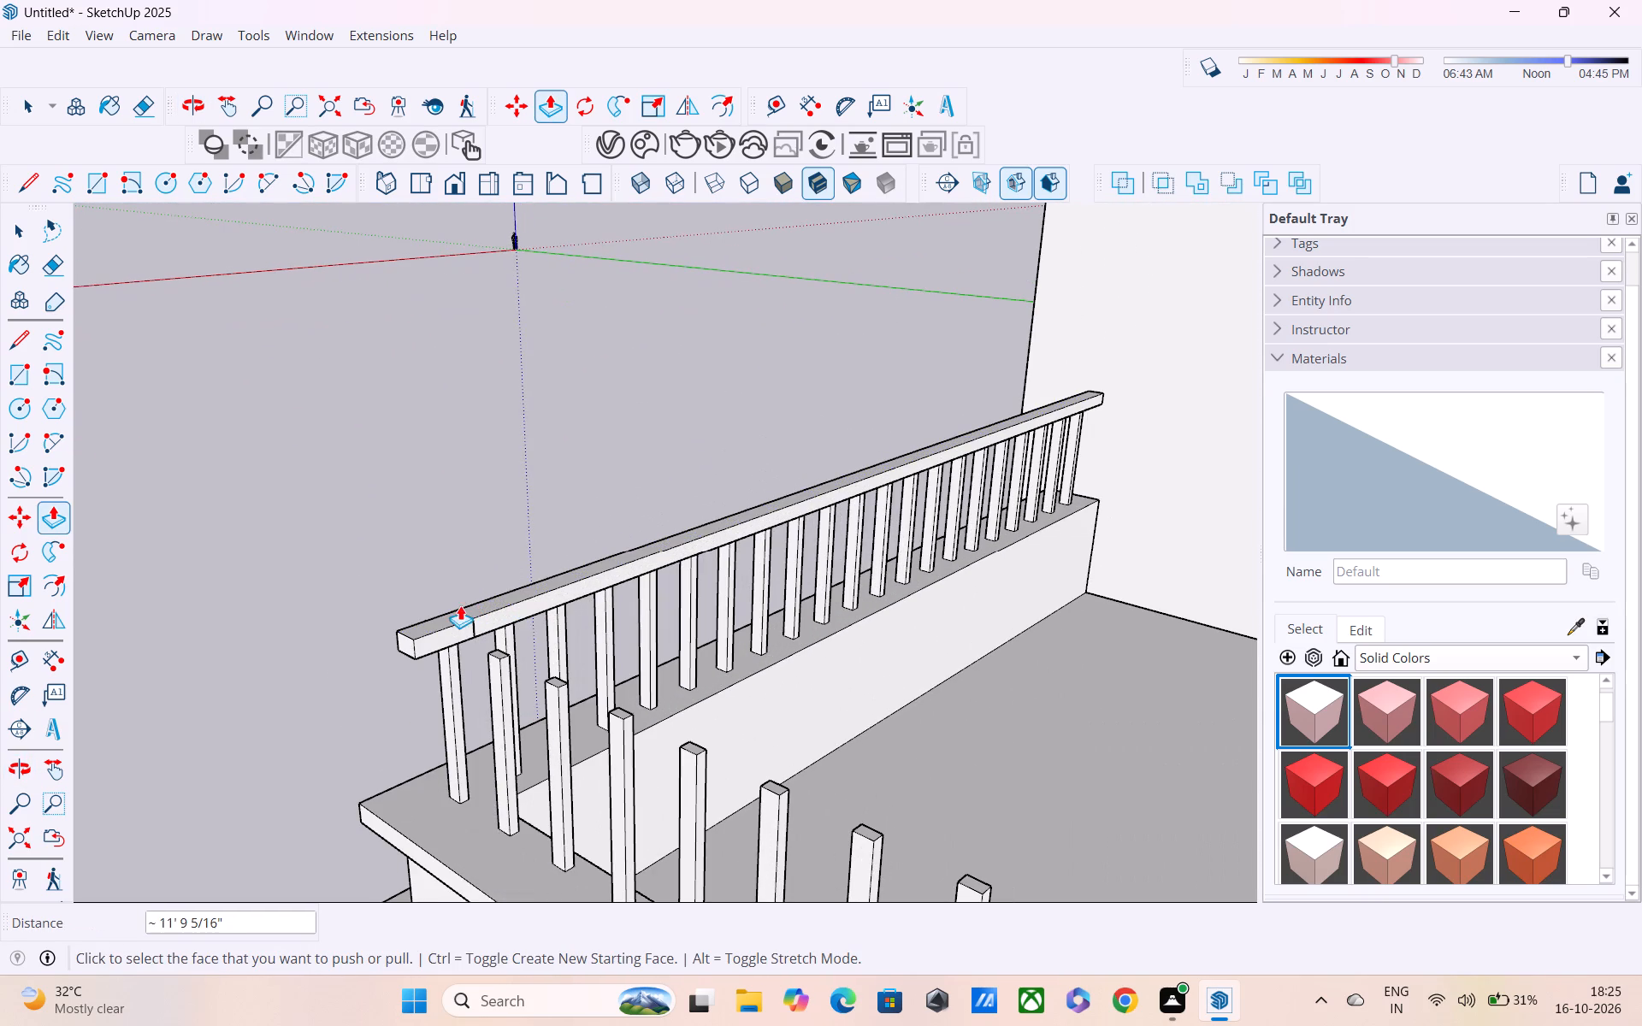
scroll(453, 653, "up", 1)
scroll(398, 646, "down", 4)
middle_click_drag(475, 642, 419, 626)
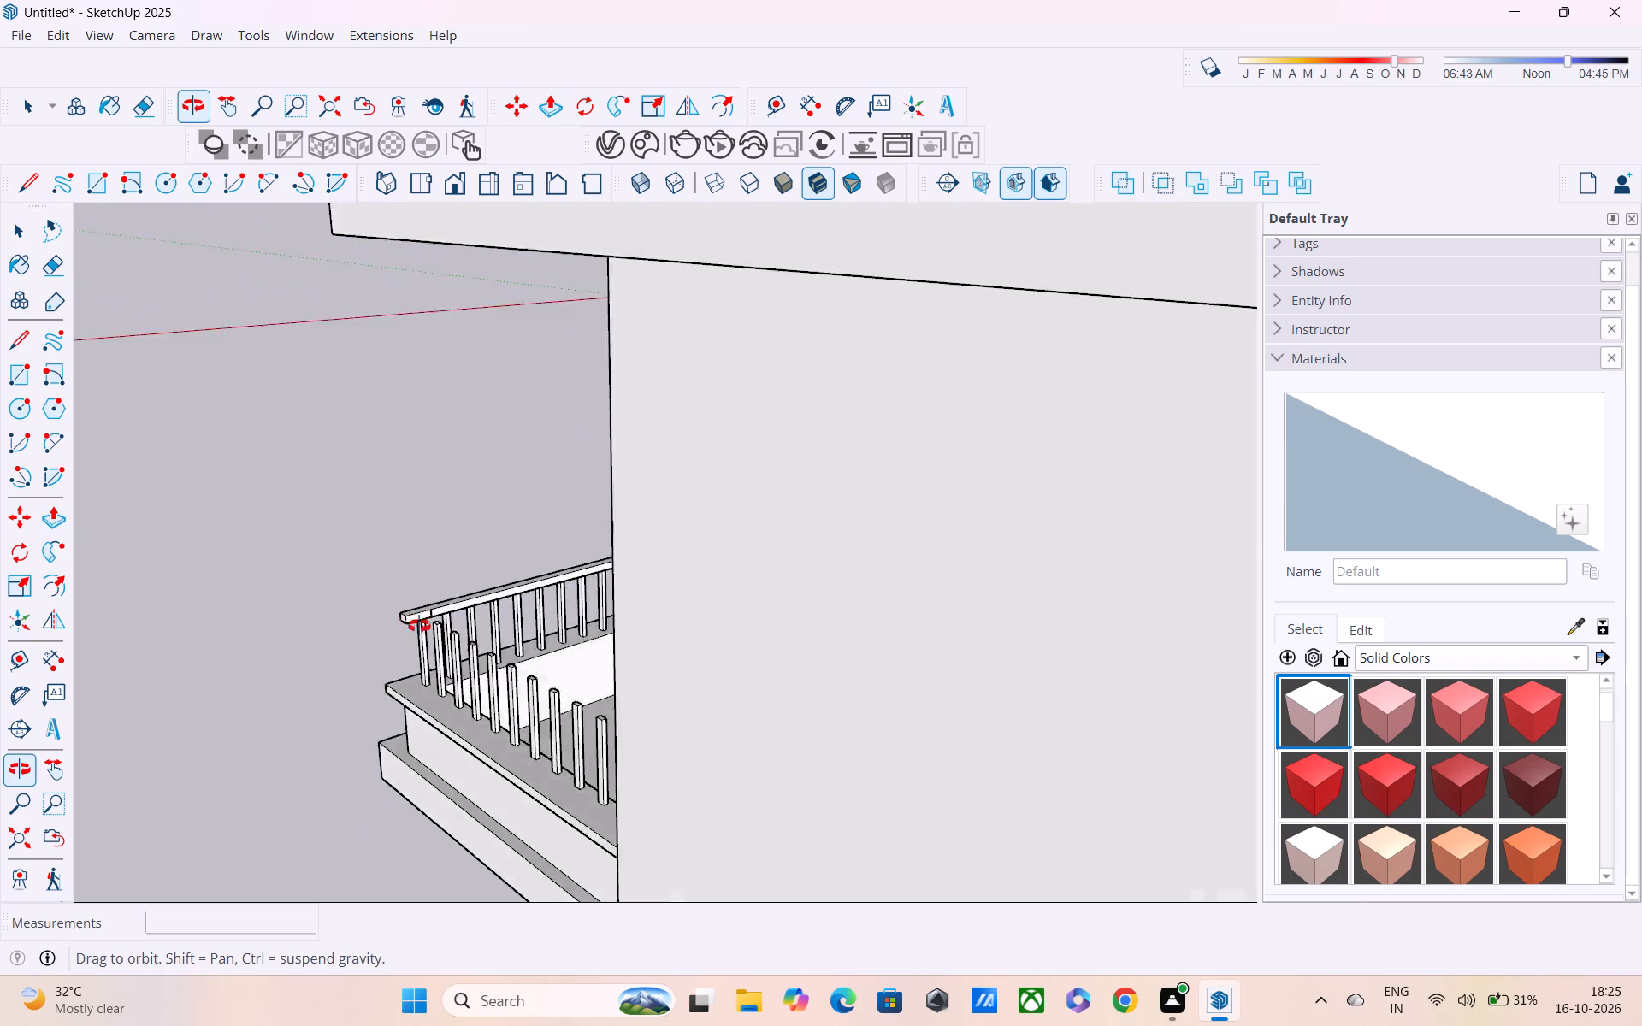
middle_click_drag(419, 626, 345, 629)
scroll(348, 629, "up", 7)
scroll(351, 572, "down", 4)
middle_click_drag(464, 594, 480, 602)
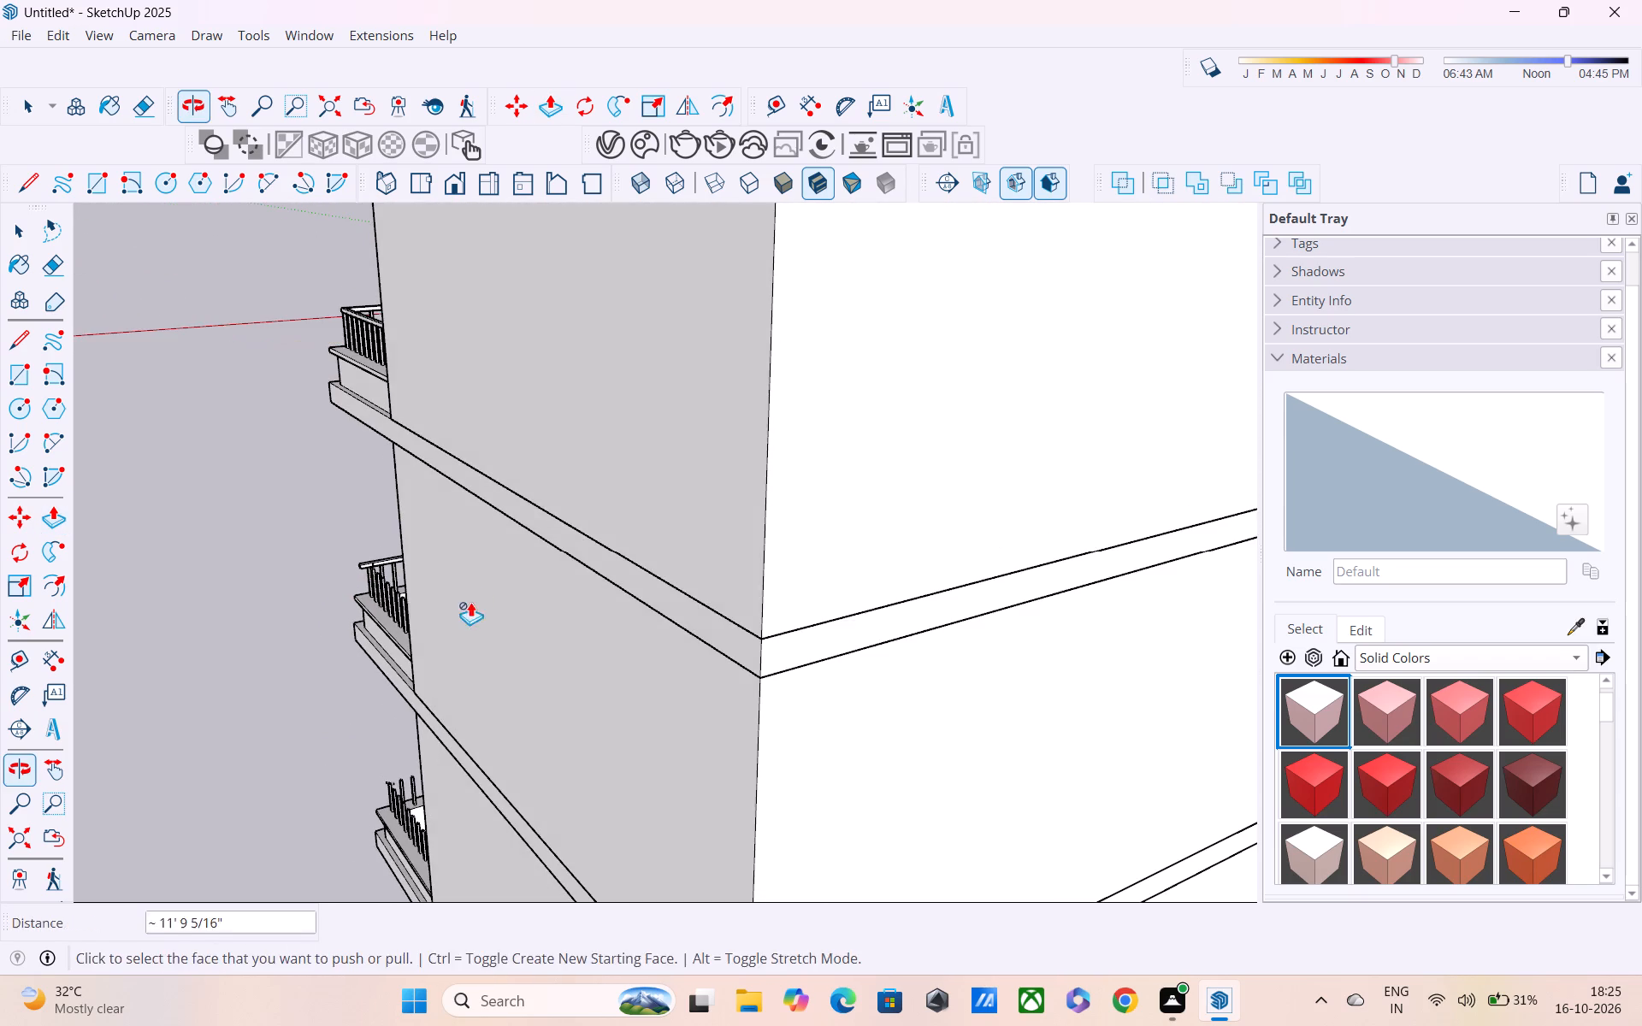
middle_click_drag(422, 618, 741, 712)
Draw a short line across the inner side face of the new top rail near its free end at the balcony corner.
scroll(595, 652, "up", 6)
middle_click_drag(553, 645, 500, 623)
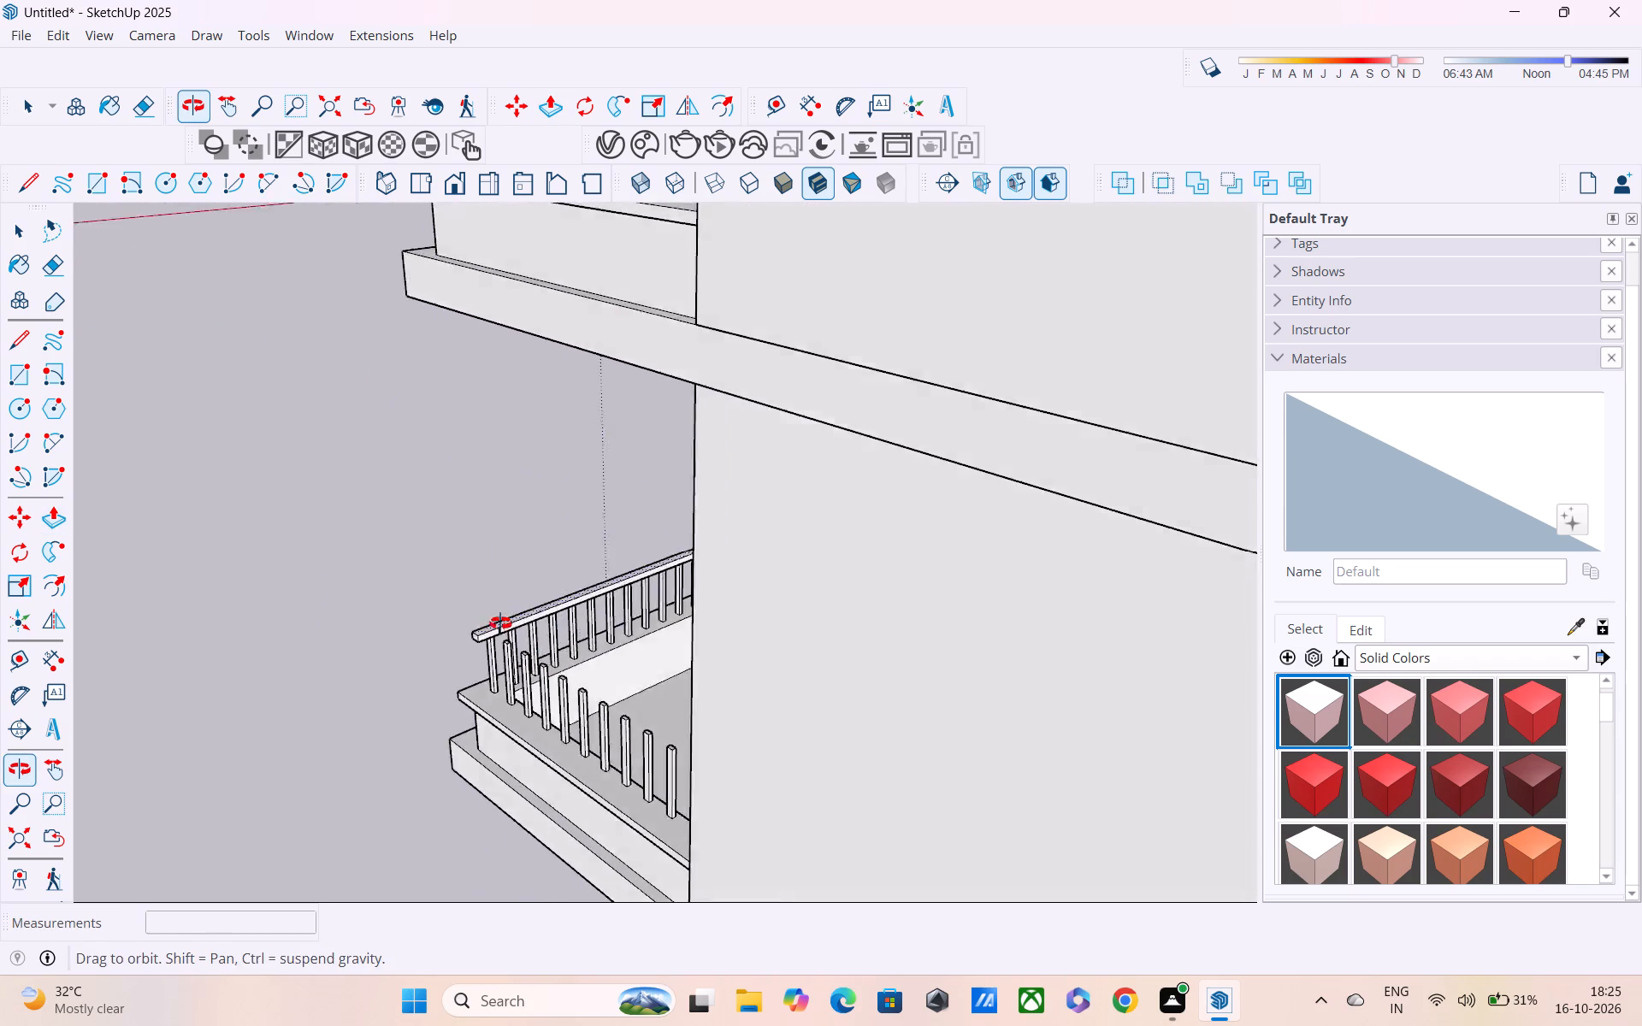
middle_click_drag(500, 623, 444, 601)
scroll(434, 609, "up", 6)
scroll(434, 604, "down", 1)
scroll(434, 604, "up", 5)
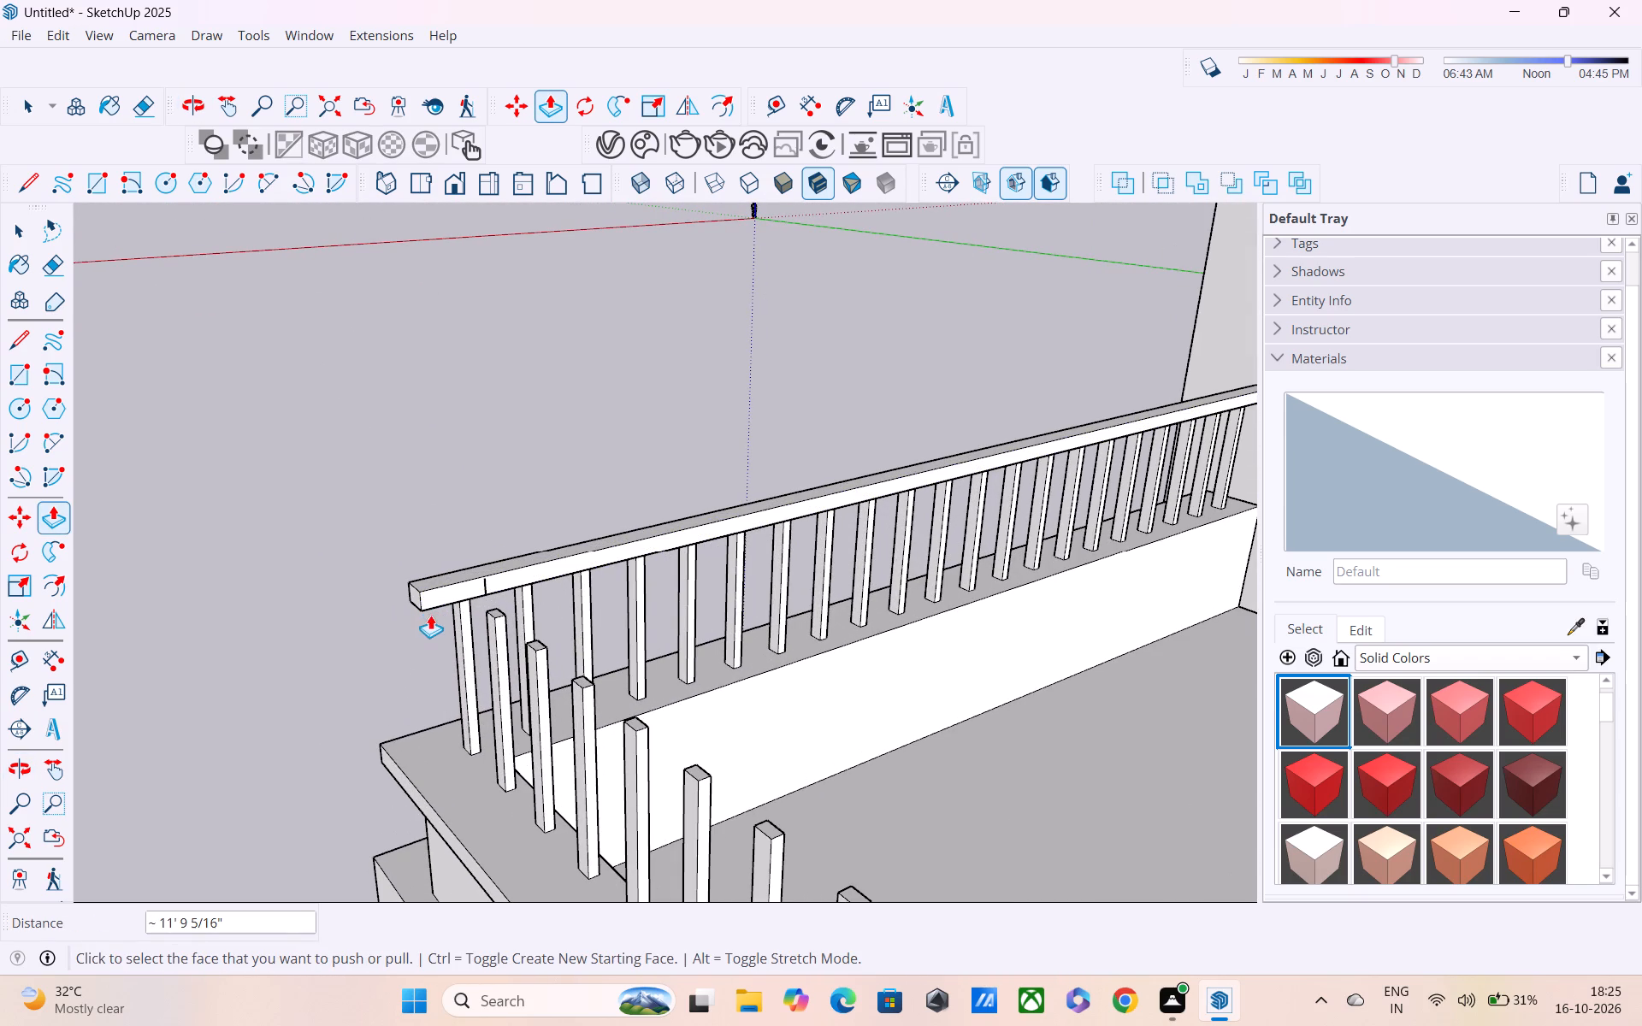
key("l")
left_click(445, 611)
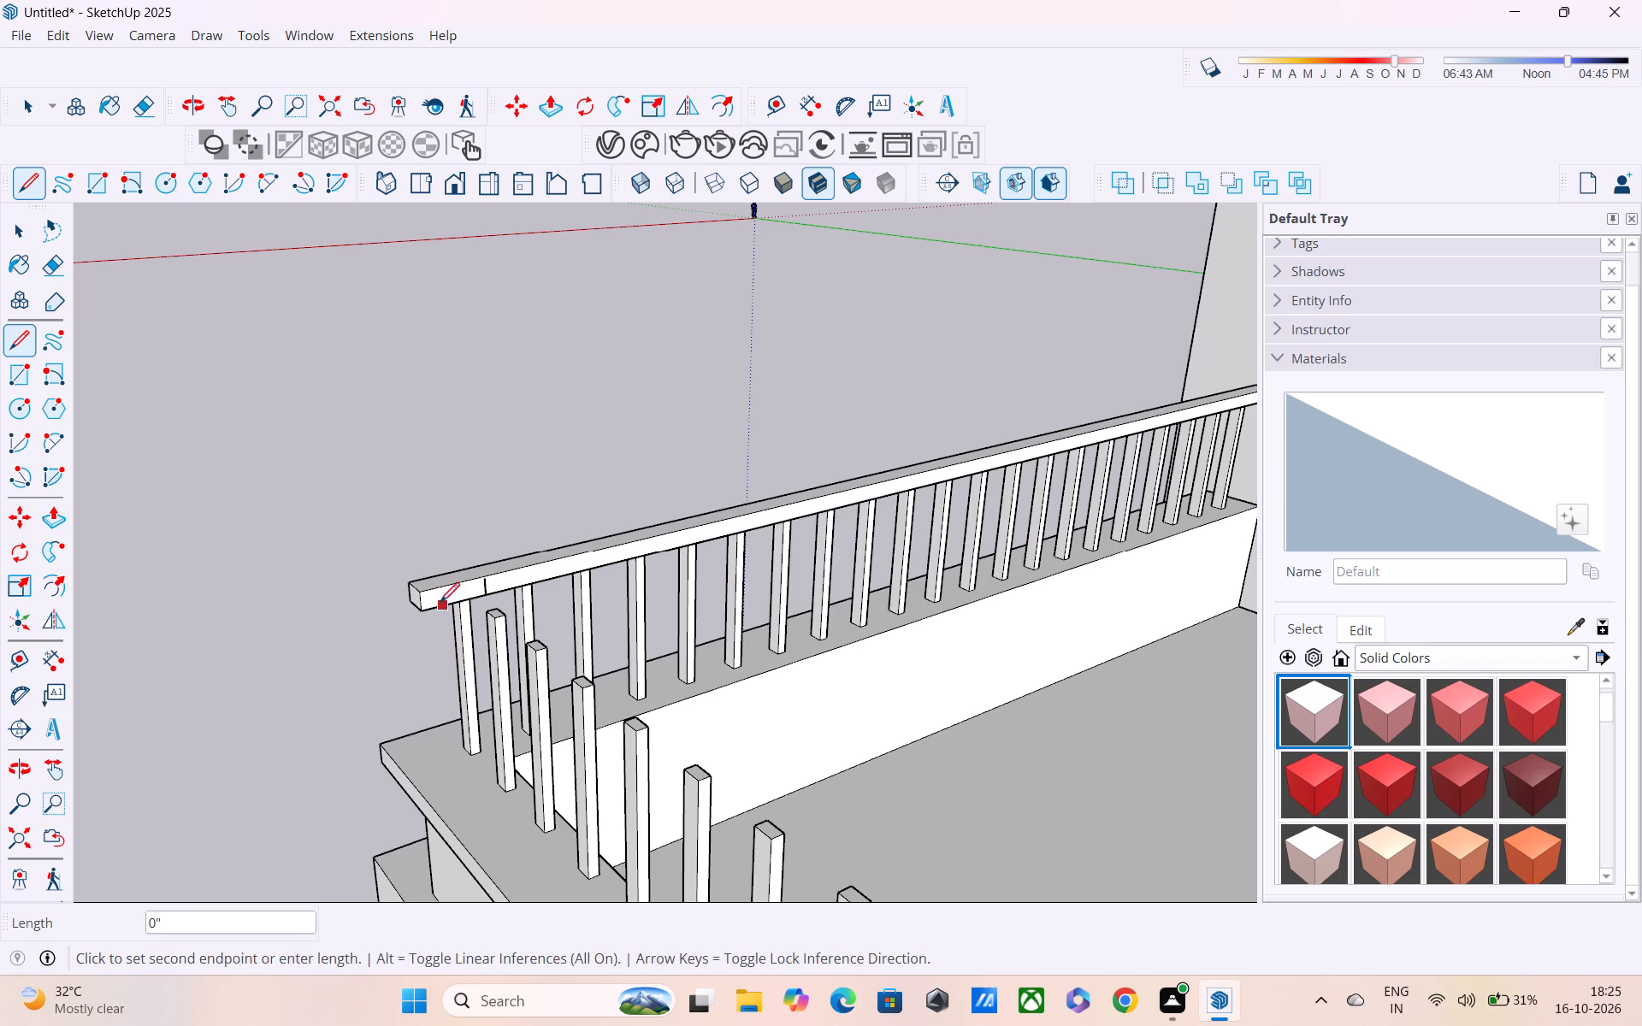
left_click(435, 593)
scroll(470, 604, "up", 3)
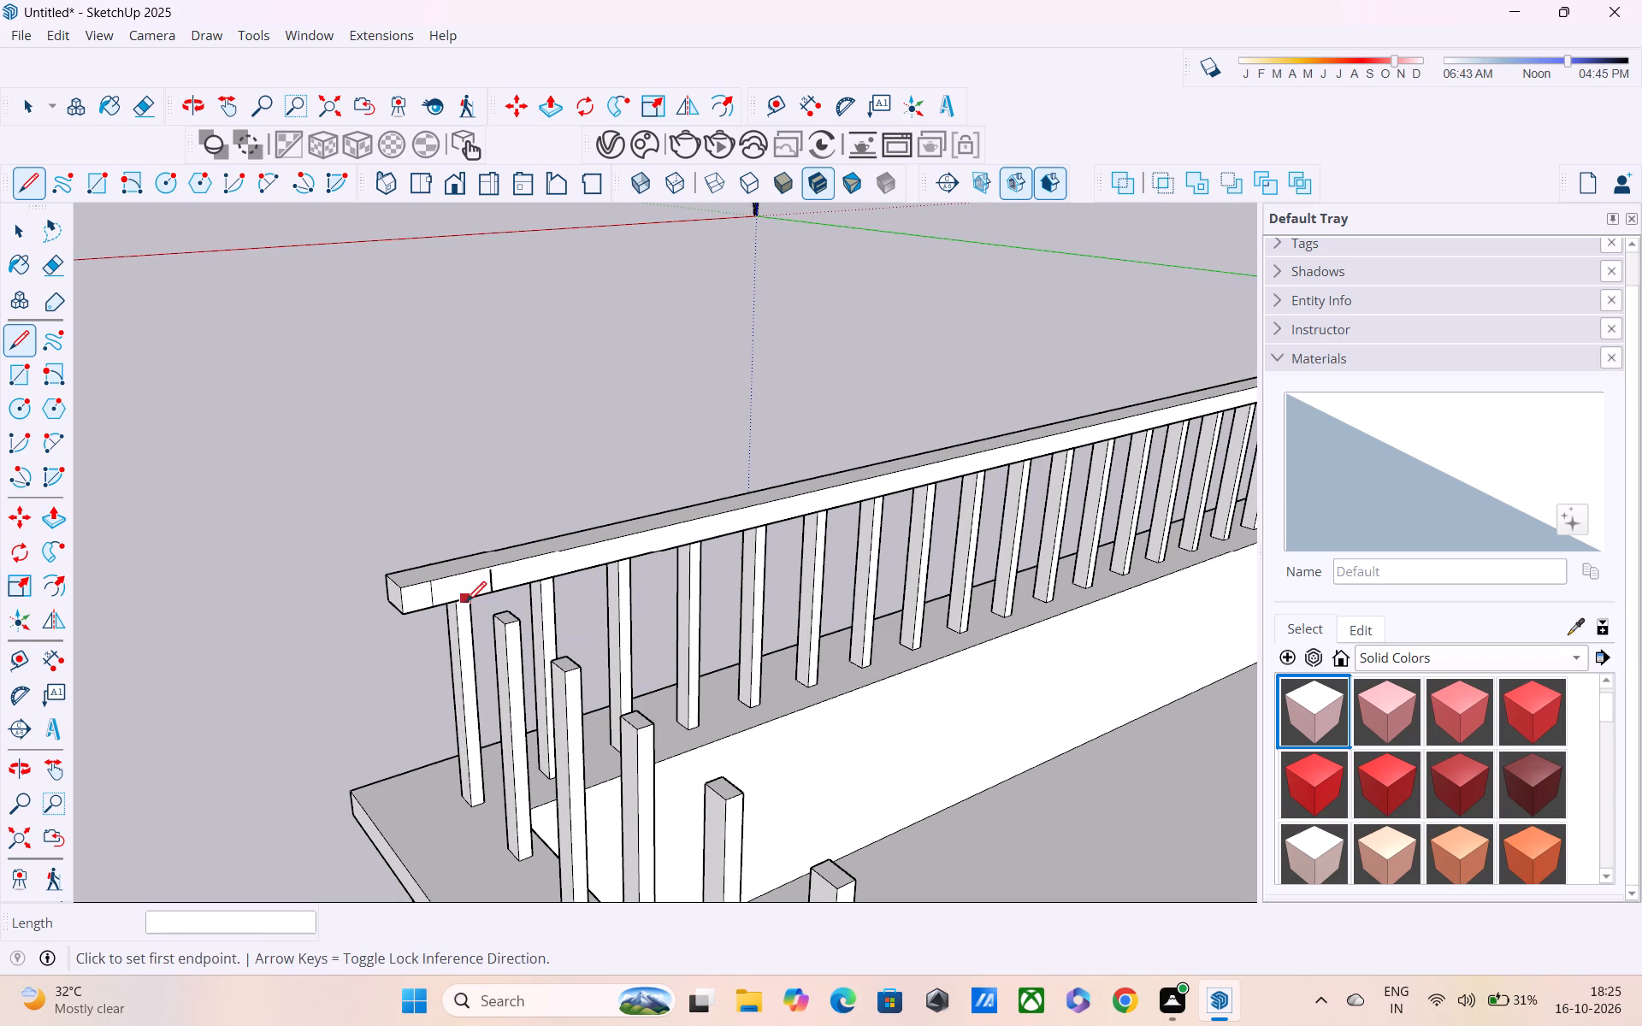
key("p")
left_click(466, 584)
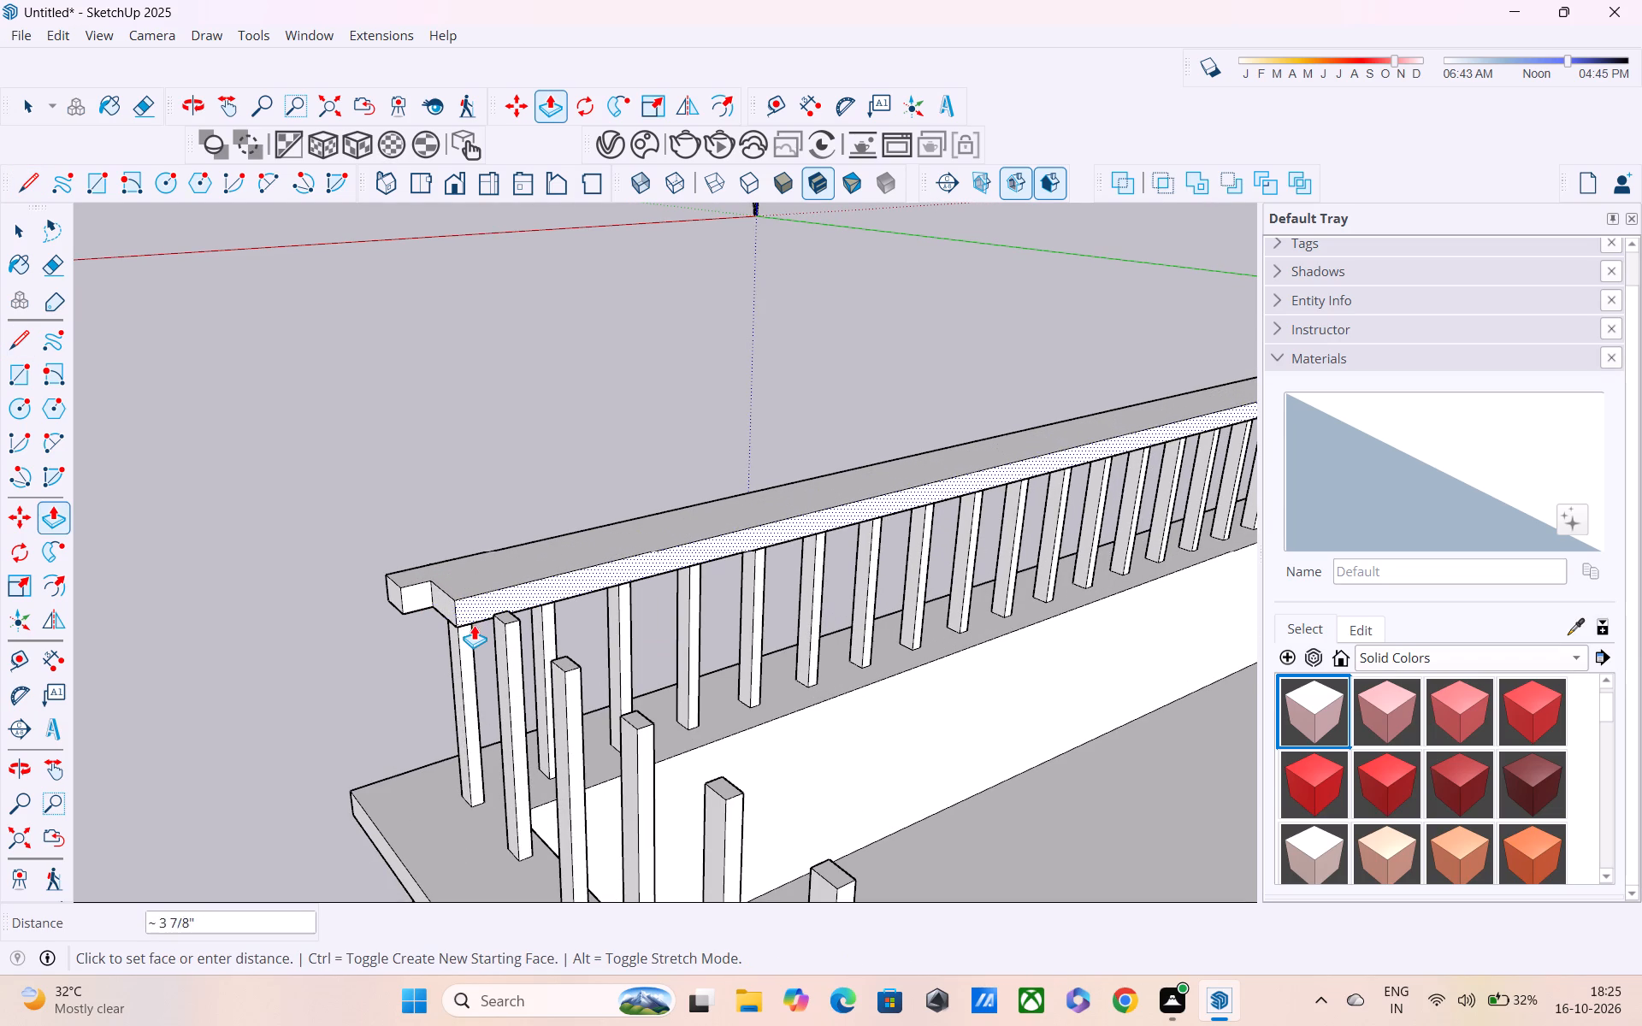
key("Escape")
Retrace the short dividing line across the new top rail's inner side face near its free end, about 1 5/8" long.
key("l")
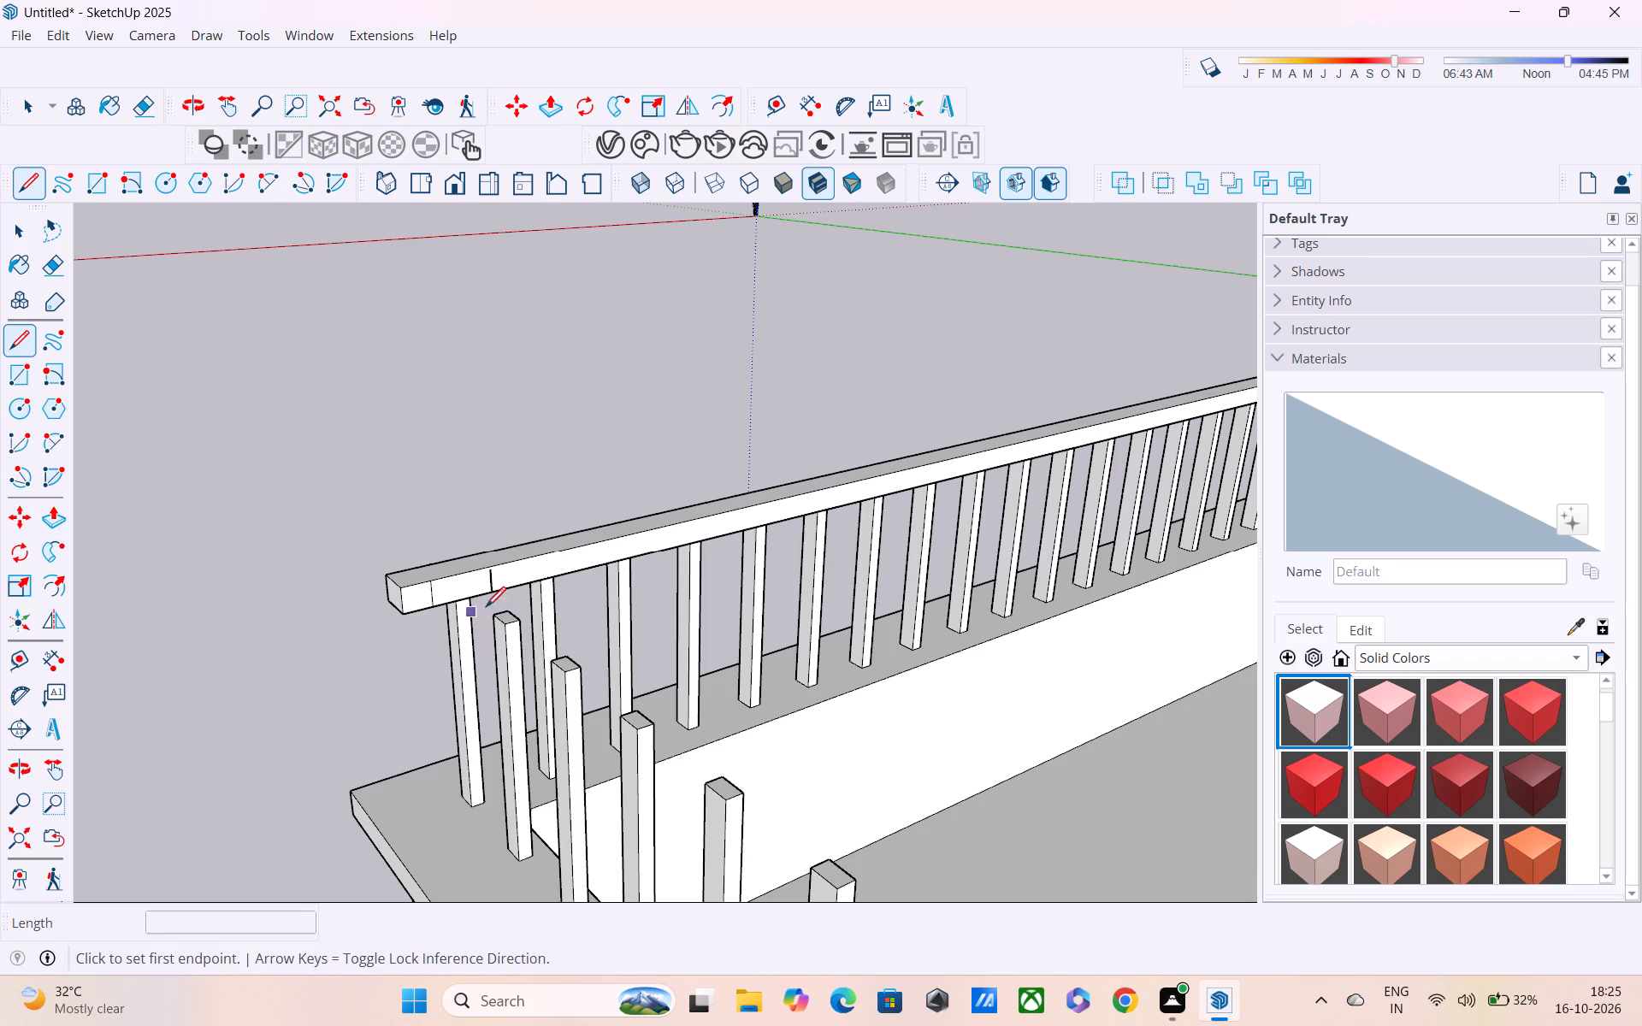
scroll(491, 605, "up", 5)
scroll(489, 596, "down", 11)
scroll(501, 644, "up", 2)
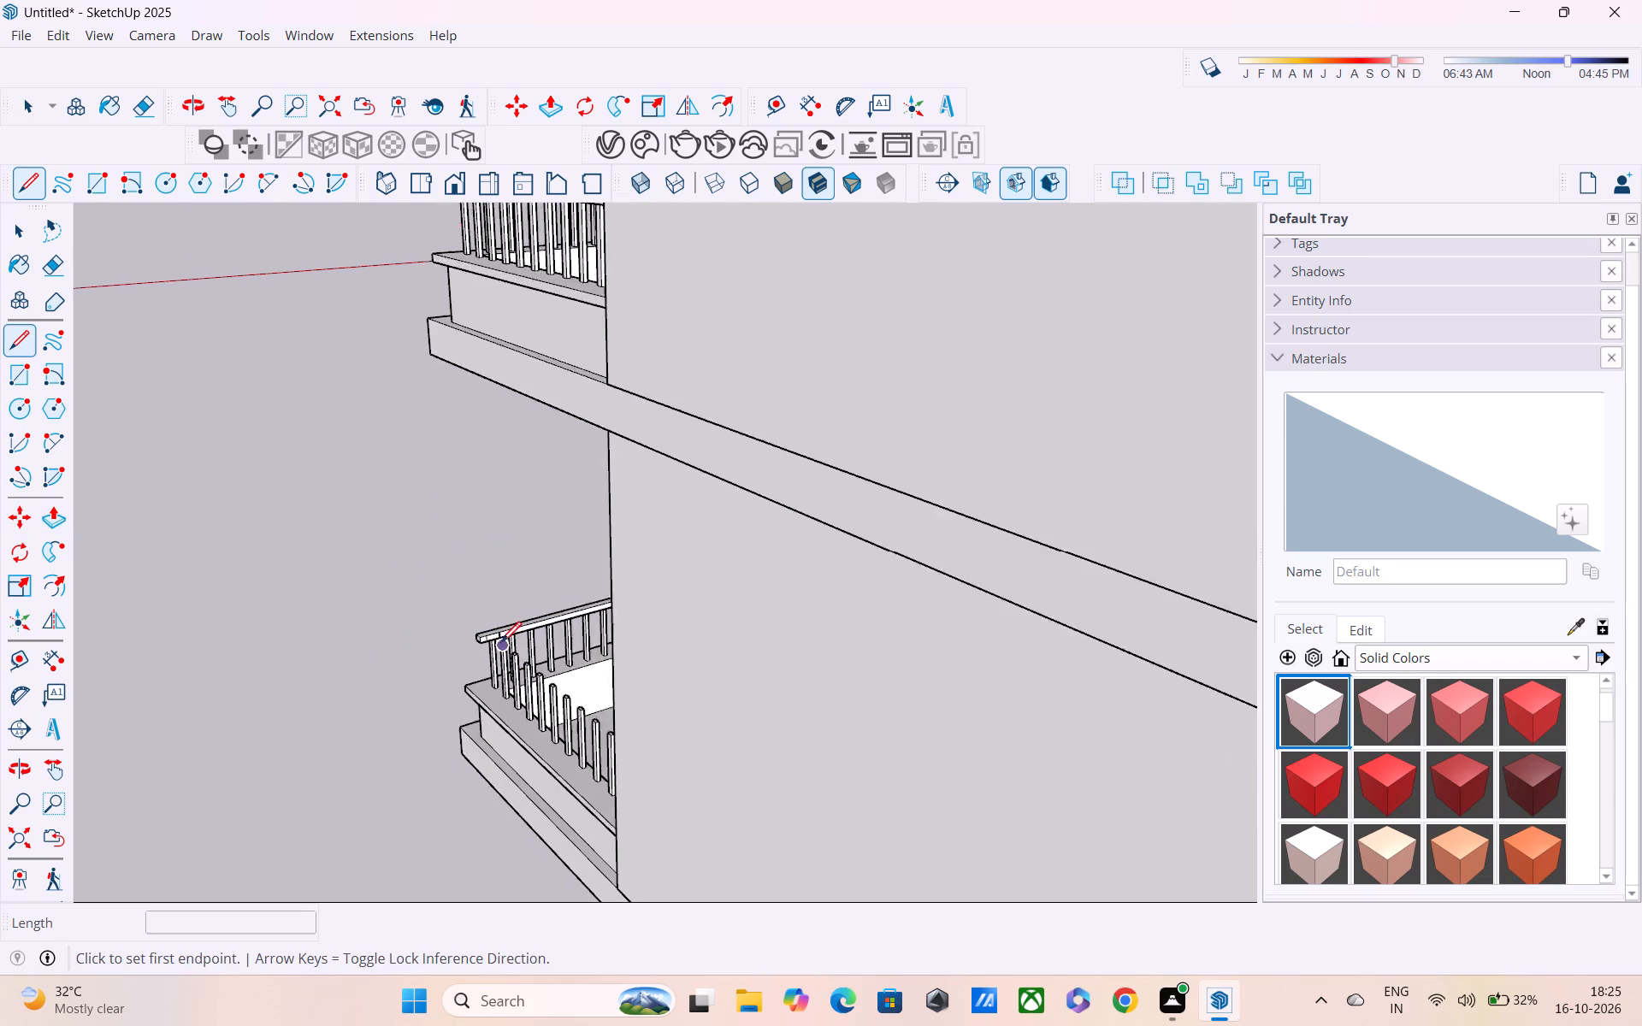
scroll(501, 644, "up", 12)
scroll(502, 638, "down", 10)
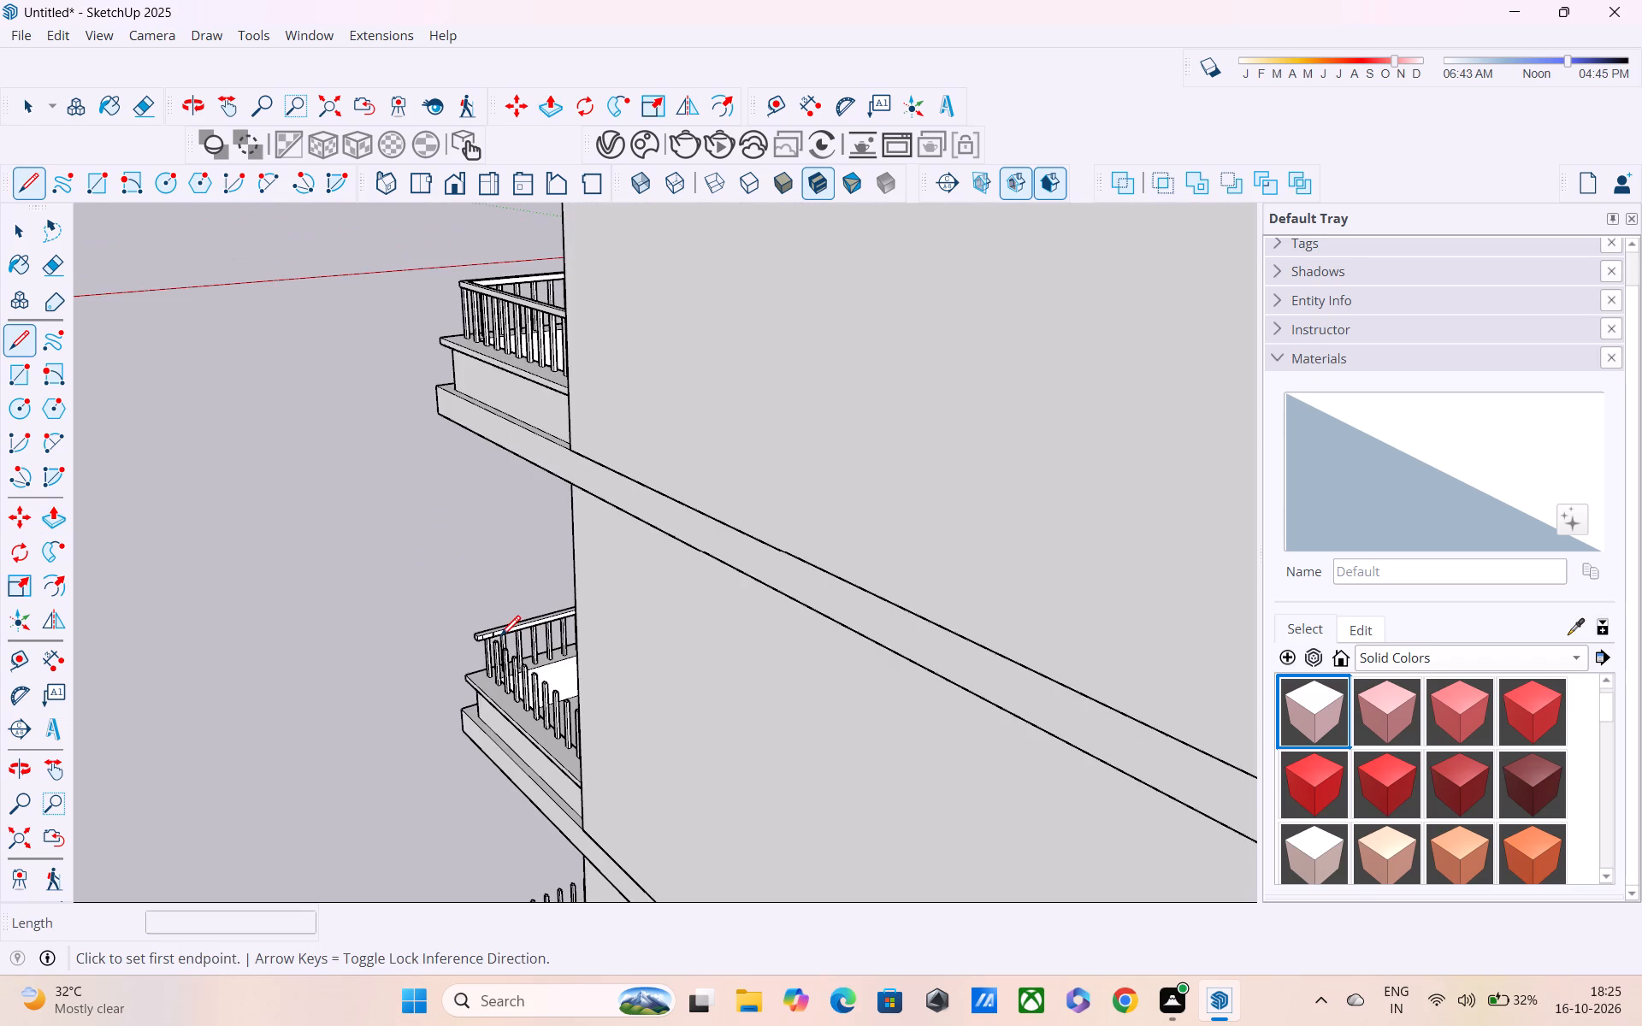
scroll(499, 639, "up", 4)
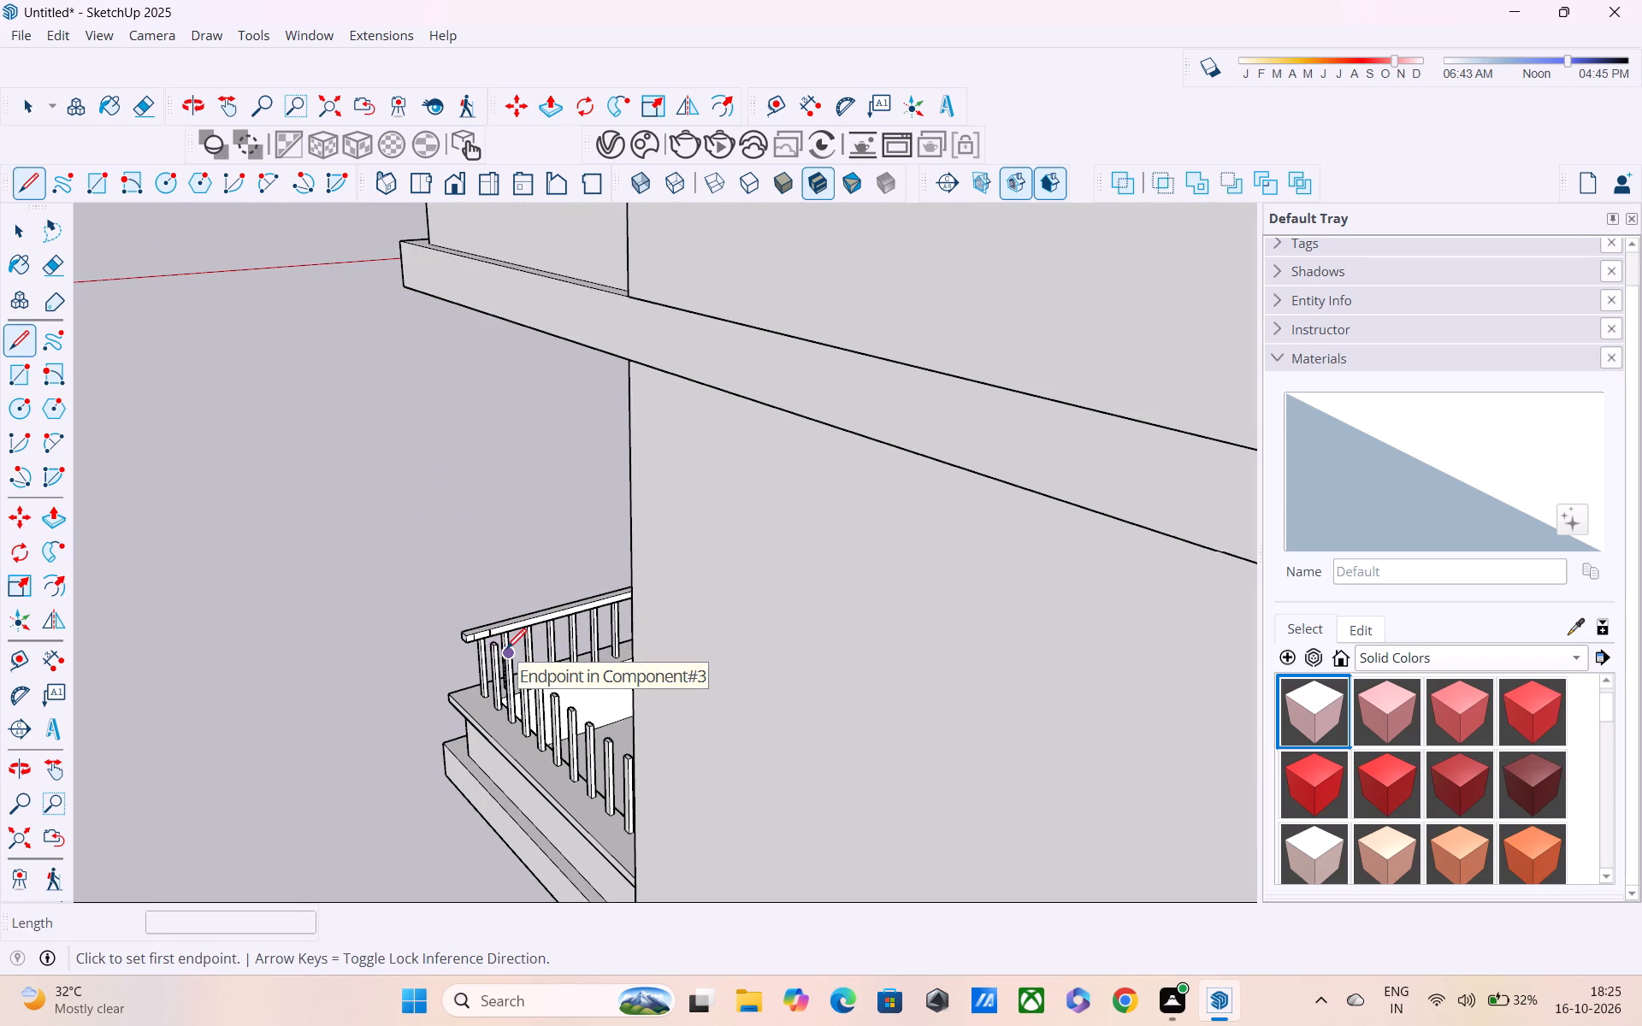
scroll(506, 653, "up", 1, "shift")
middle_click_drag(506, 661, 509, 752, "shift")
scroll(498, 717, "up", 3)
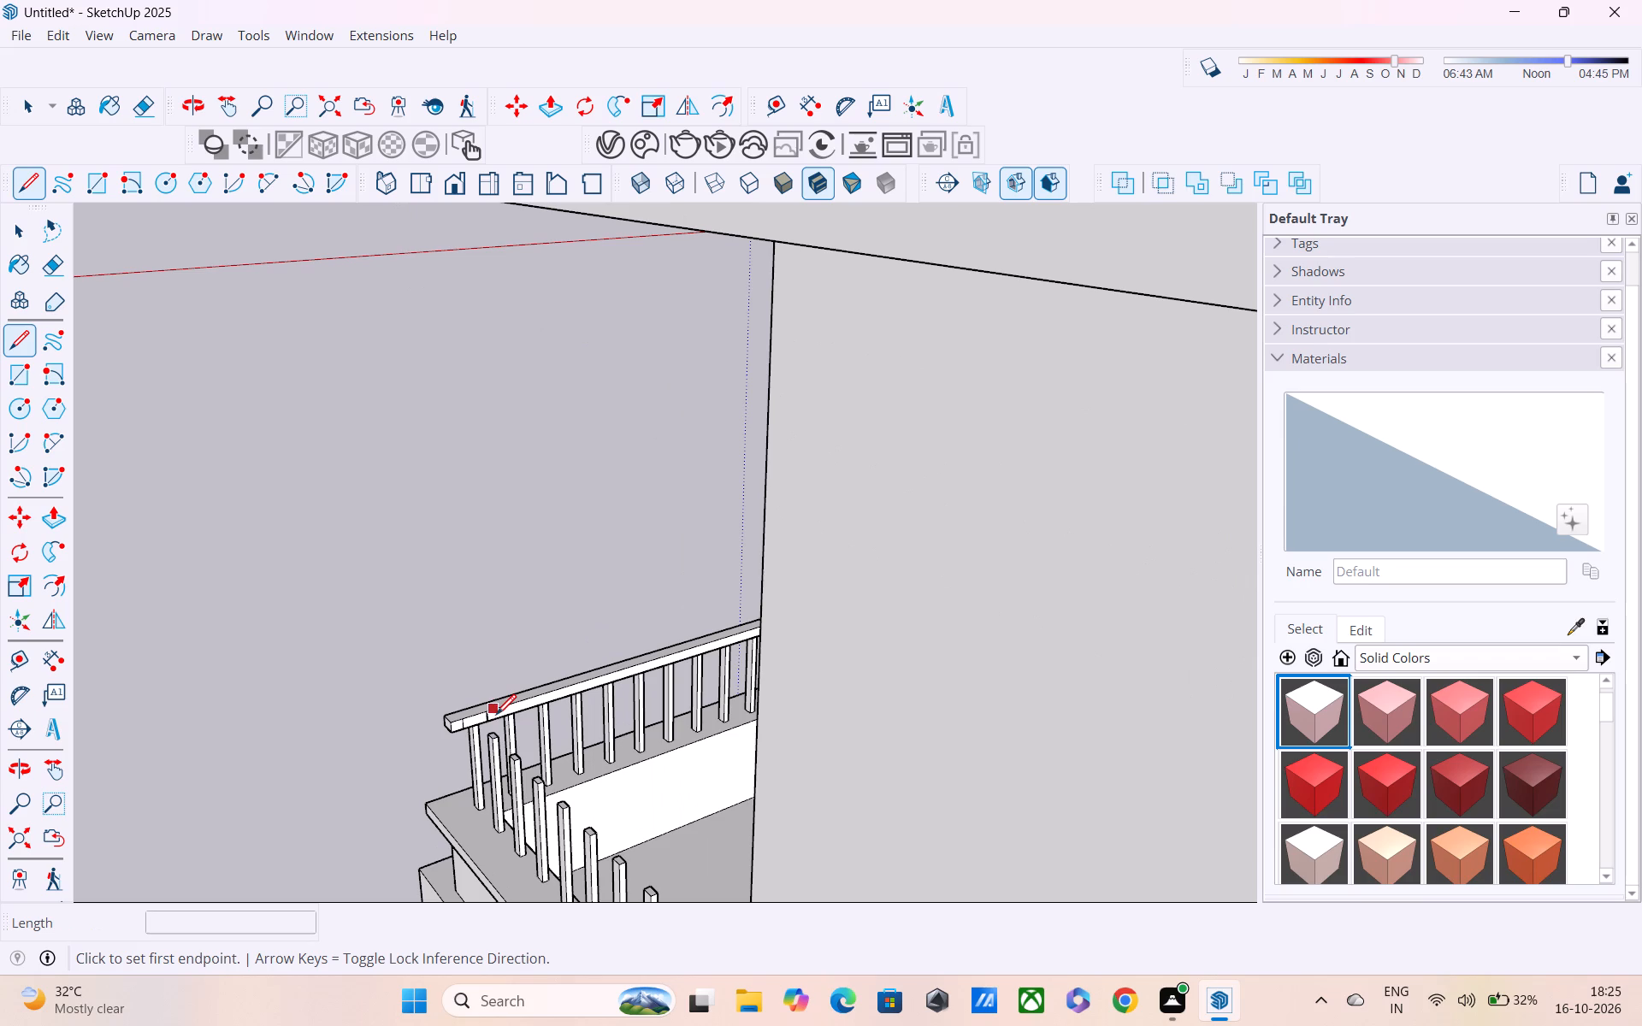
scroll(502, 775, "up", 4)
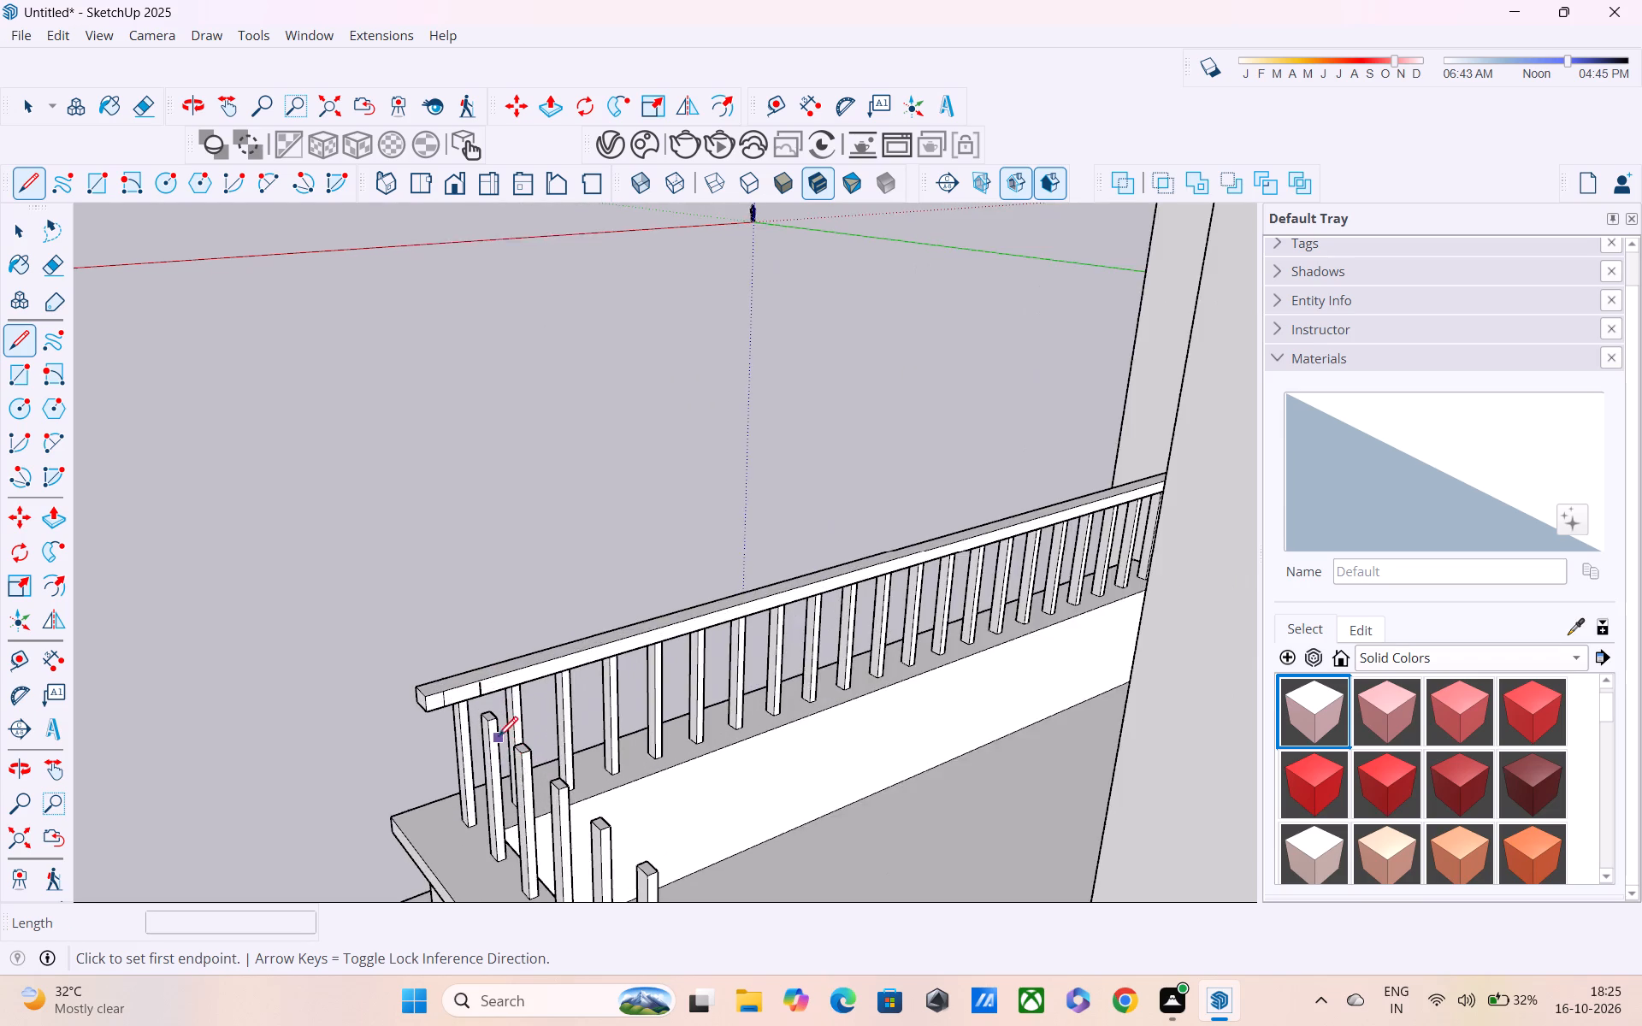
scroll(500, 727, "up", 4)
scroll(490, 697, "down", 4)
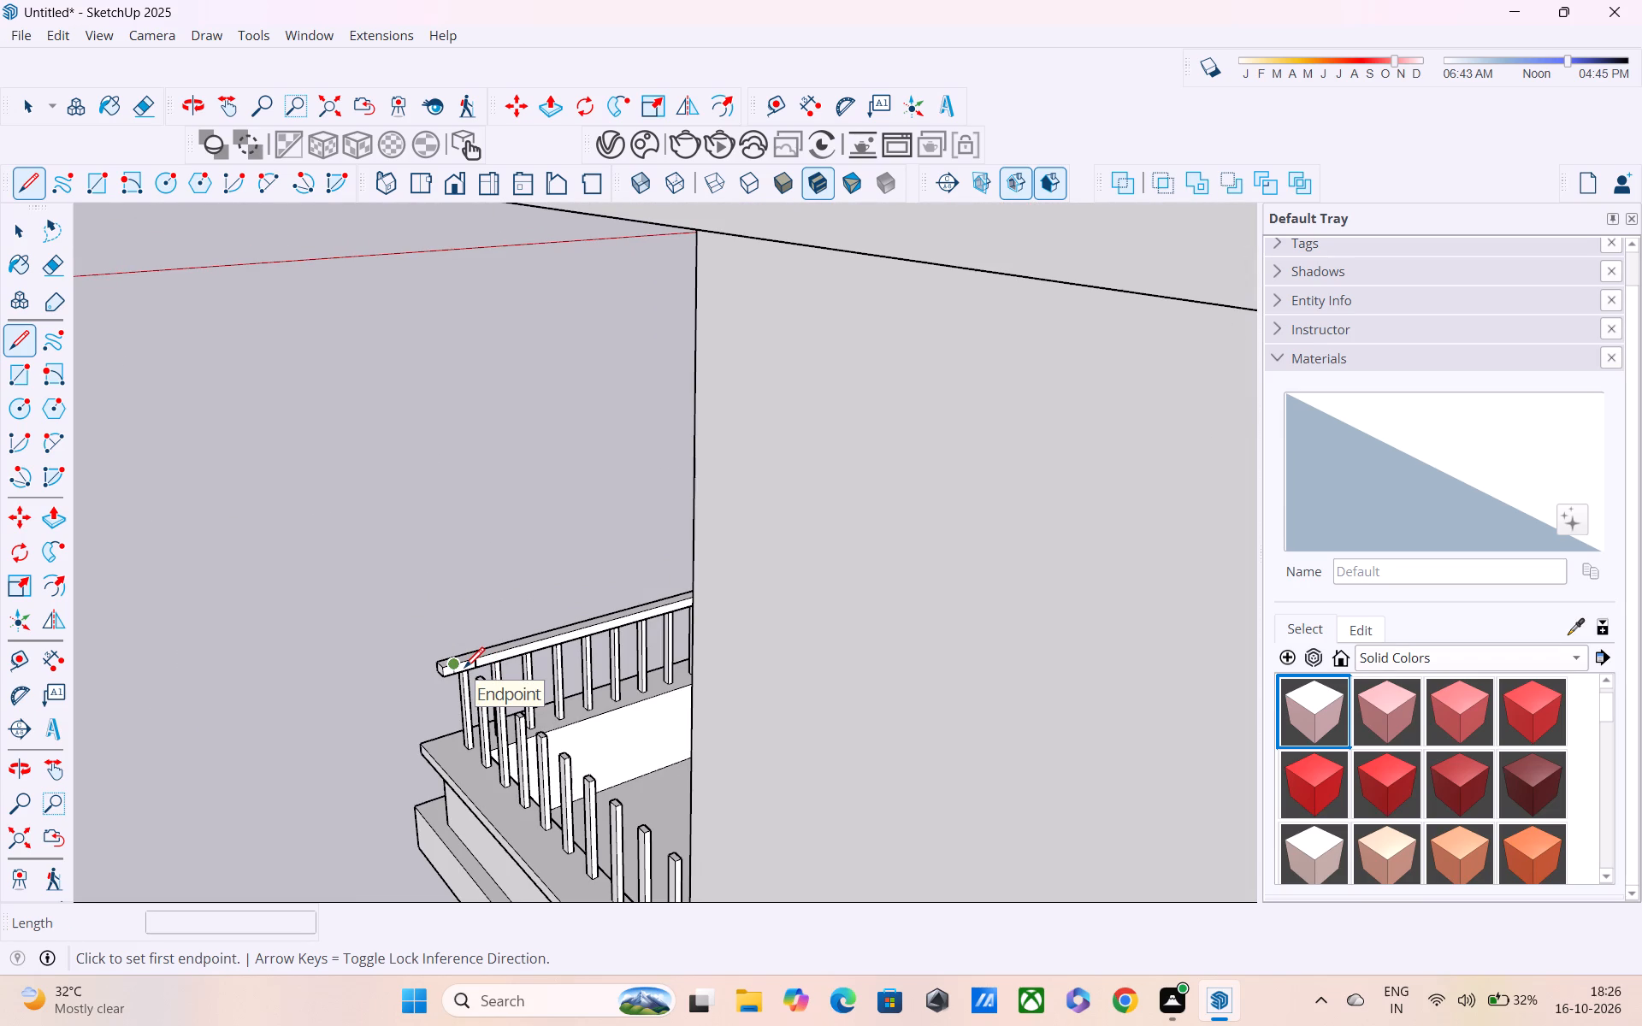
scroll(464, 669, "up", 6)
scroll(492, 665, "down", 9)
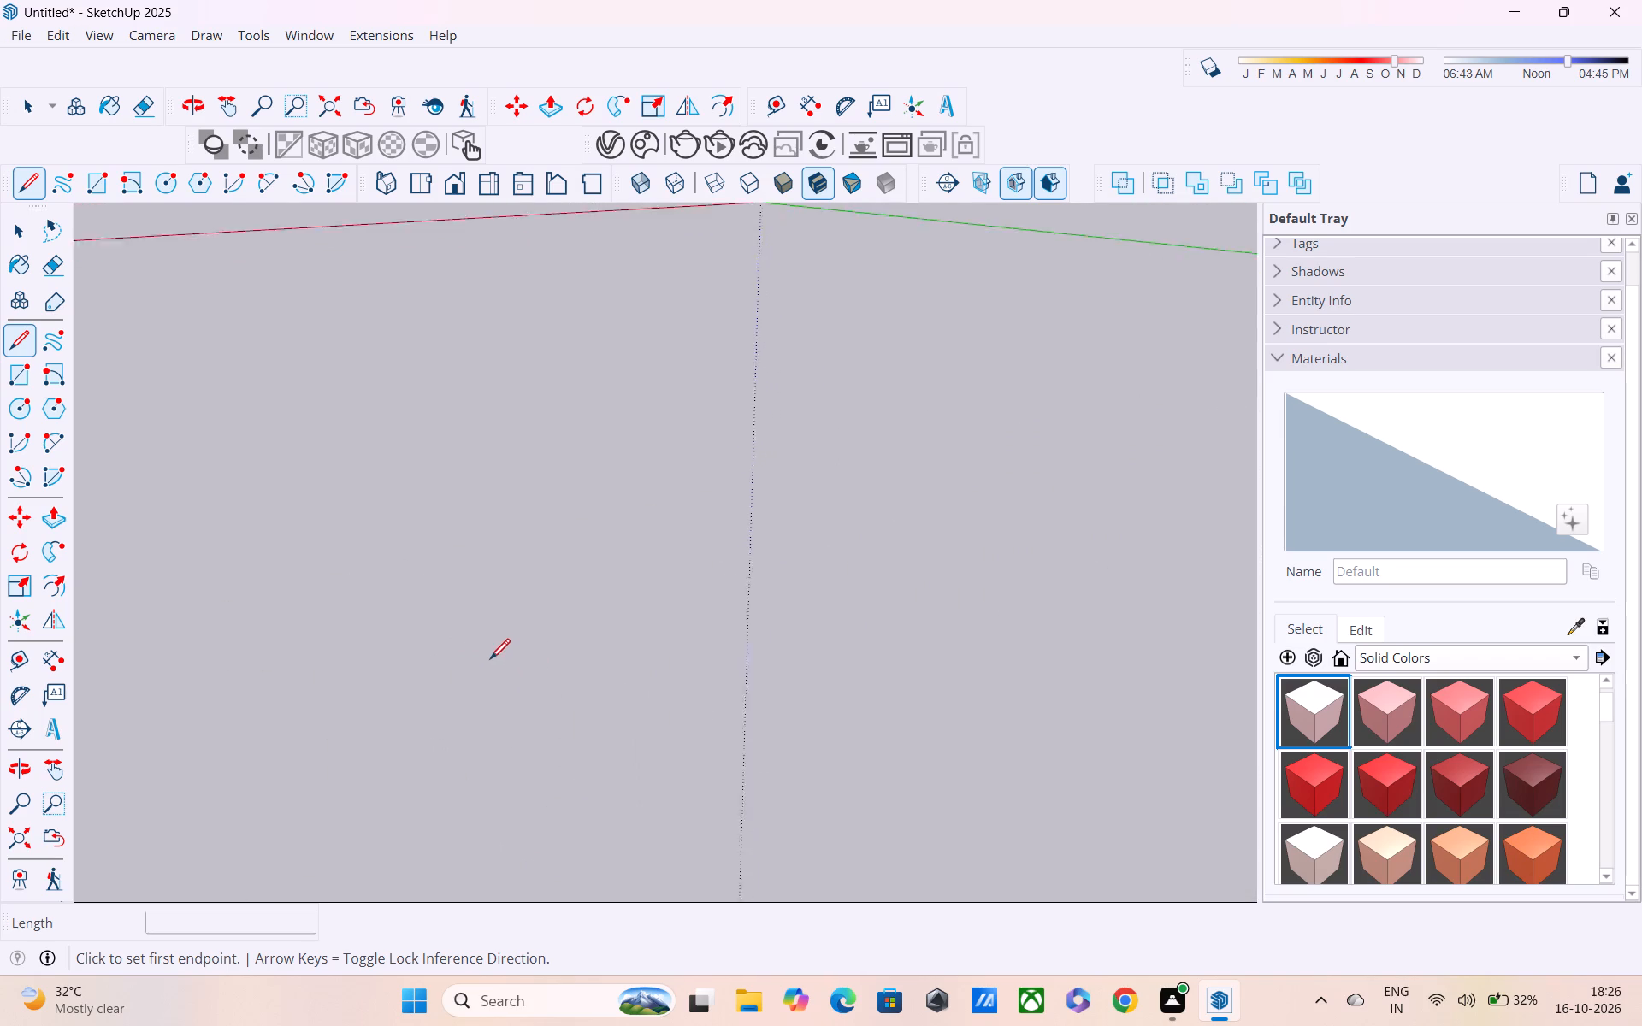
scroll(490, 661, "down", 2)
scroll(490, 661, "up", 1)
scroll(492, 647, "down", 8)
middle_click_drag(493, 632, 556, 712, "shift")
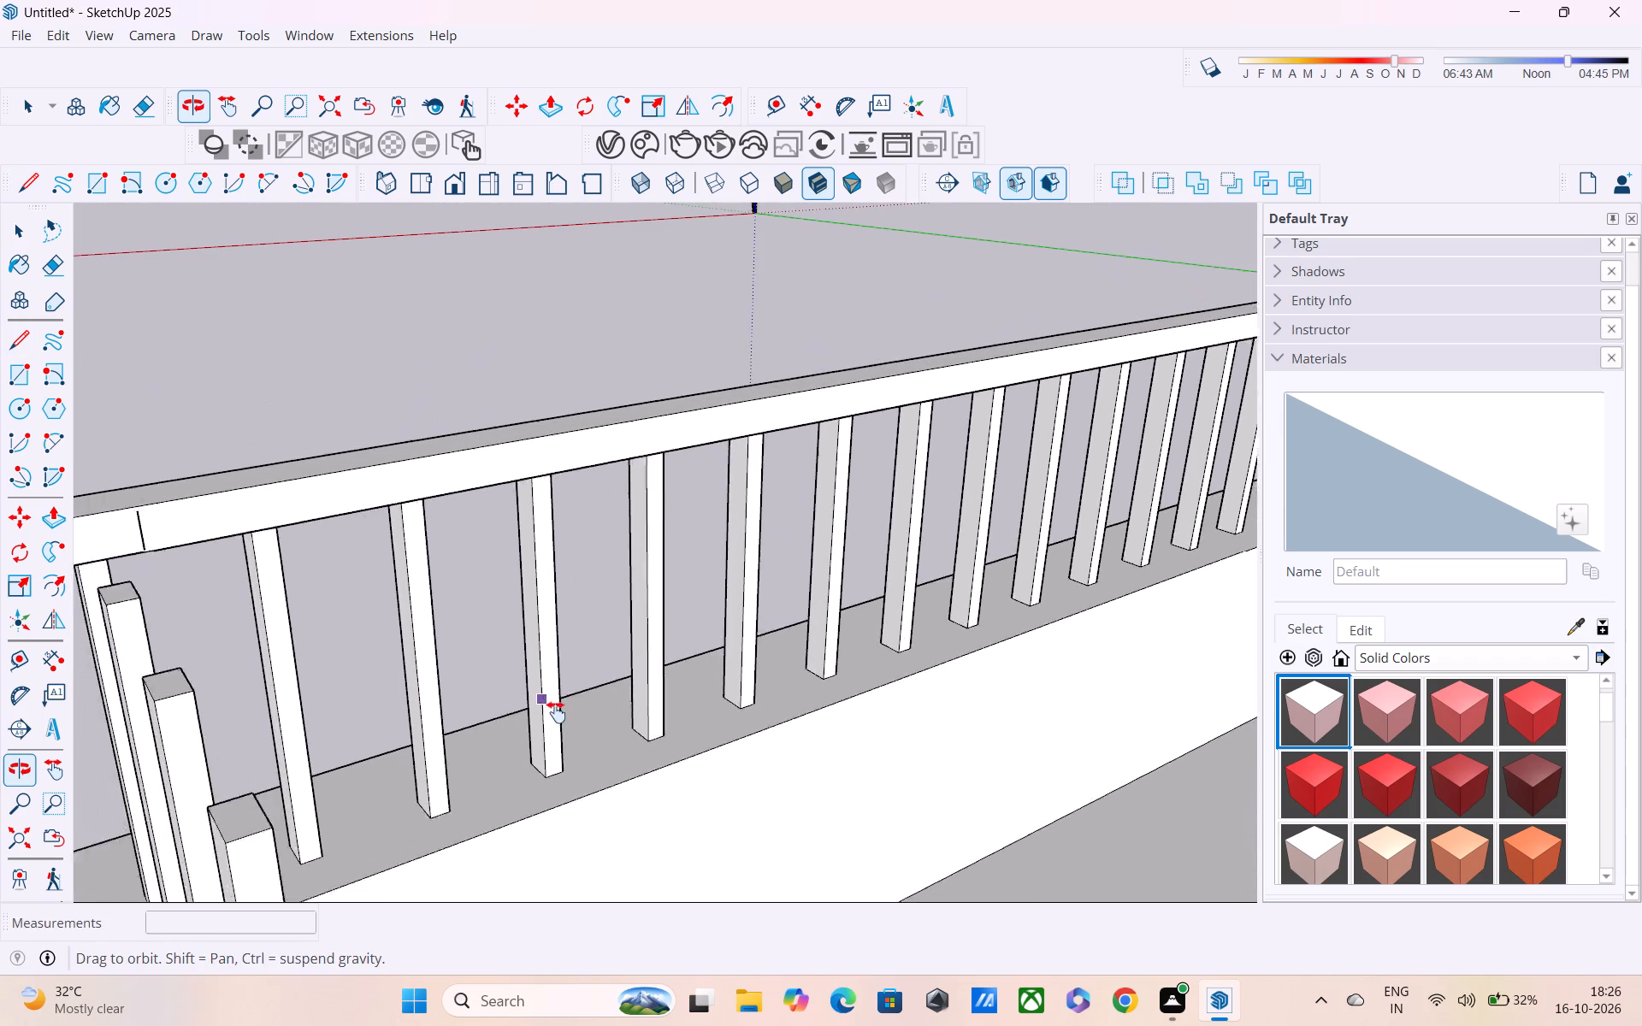
middle_click_drag(556, 712, 593, 737, "shift")
scroll(310, 610, "up", 1)
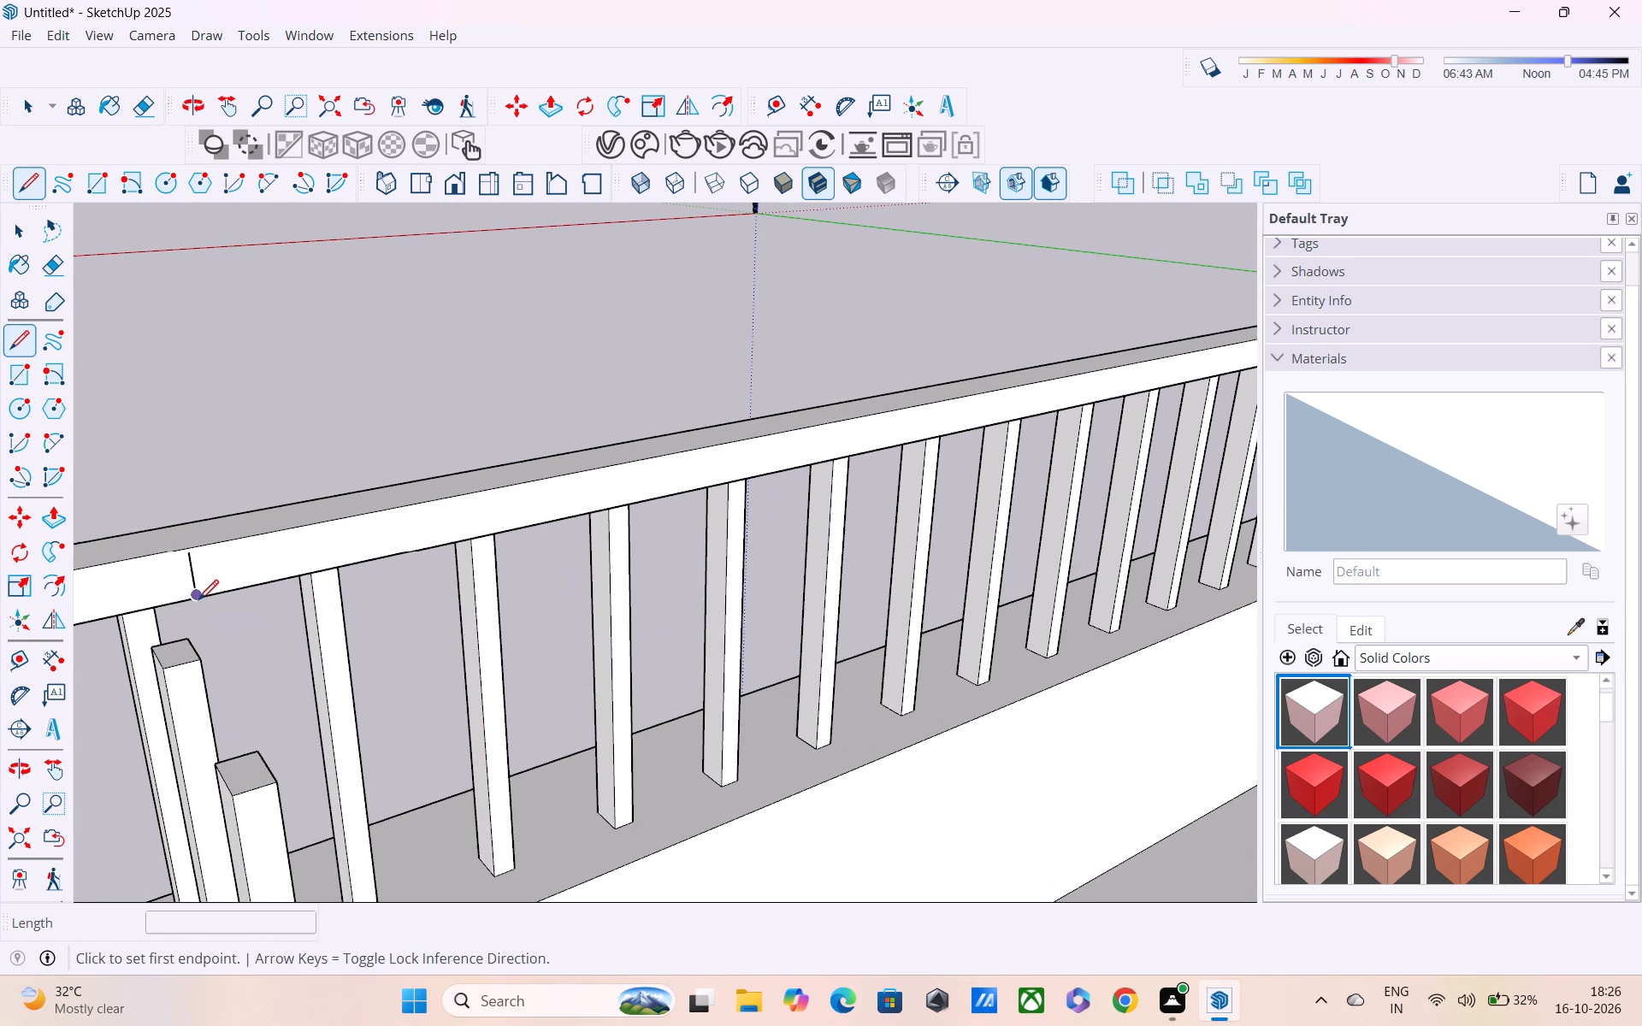
left_click(198, 602)
left_click(189, 550)
scroll(198, 557, "down", 3)
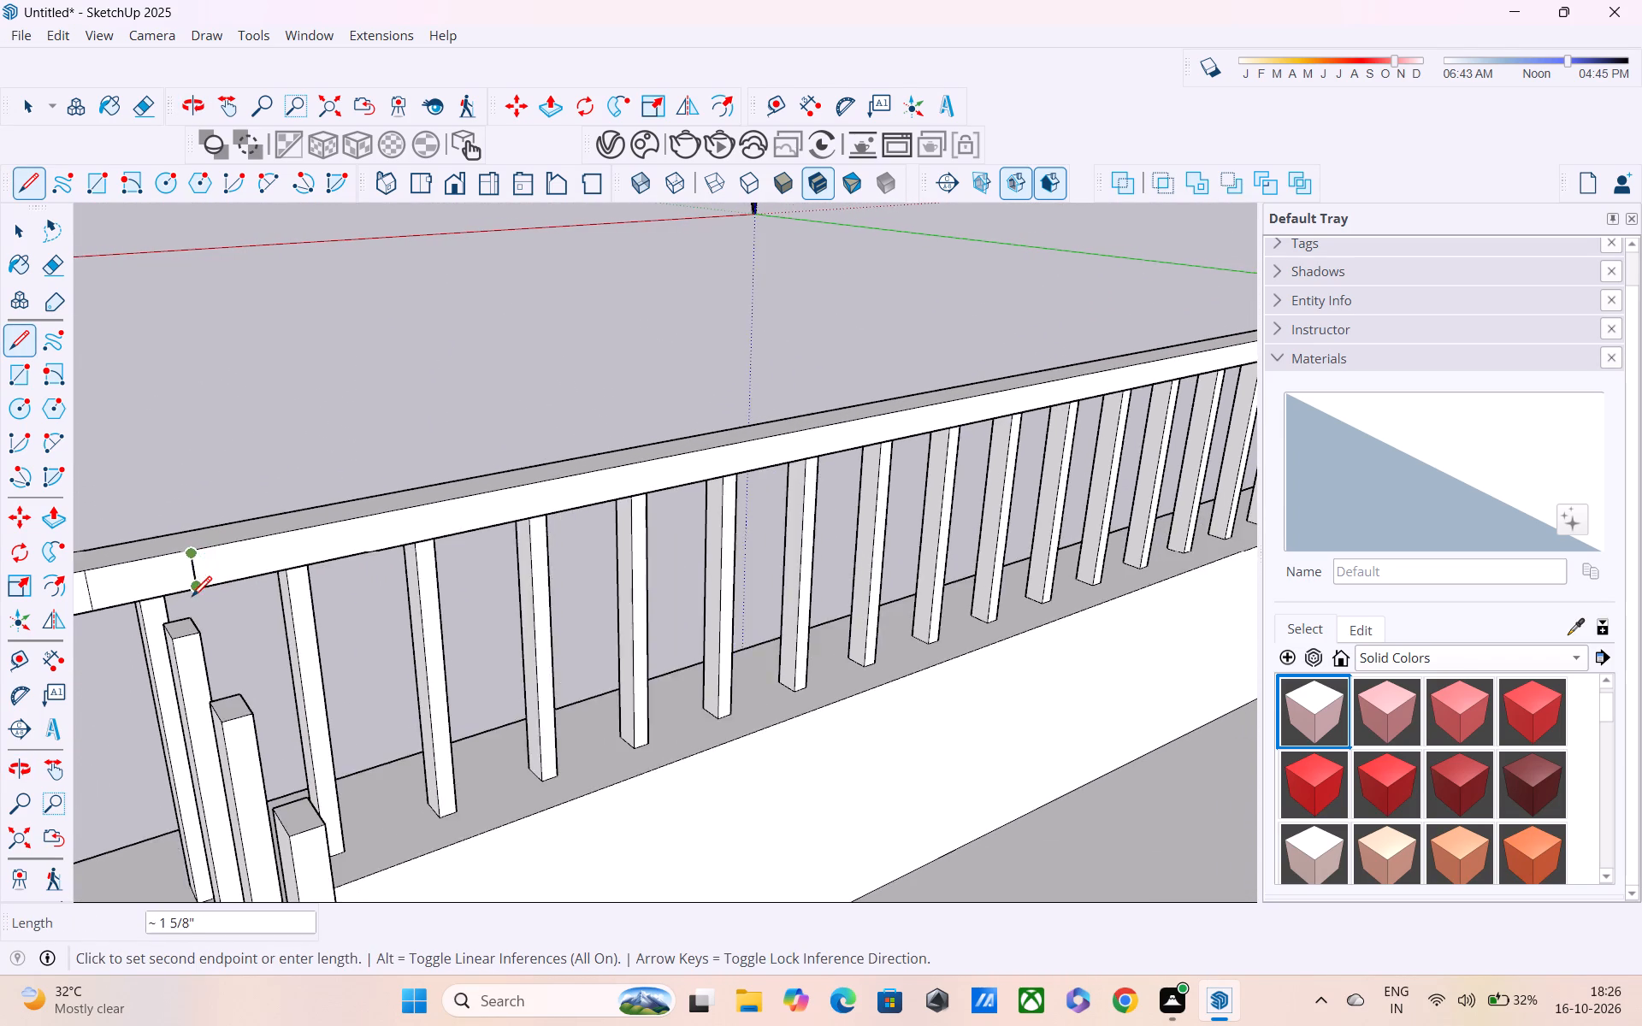
scroll(192, 598, "up", 4)
scroll(199, 587, "down", 14)
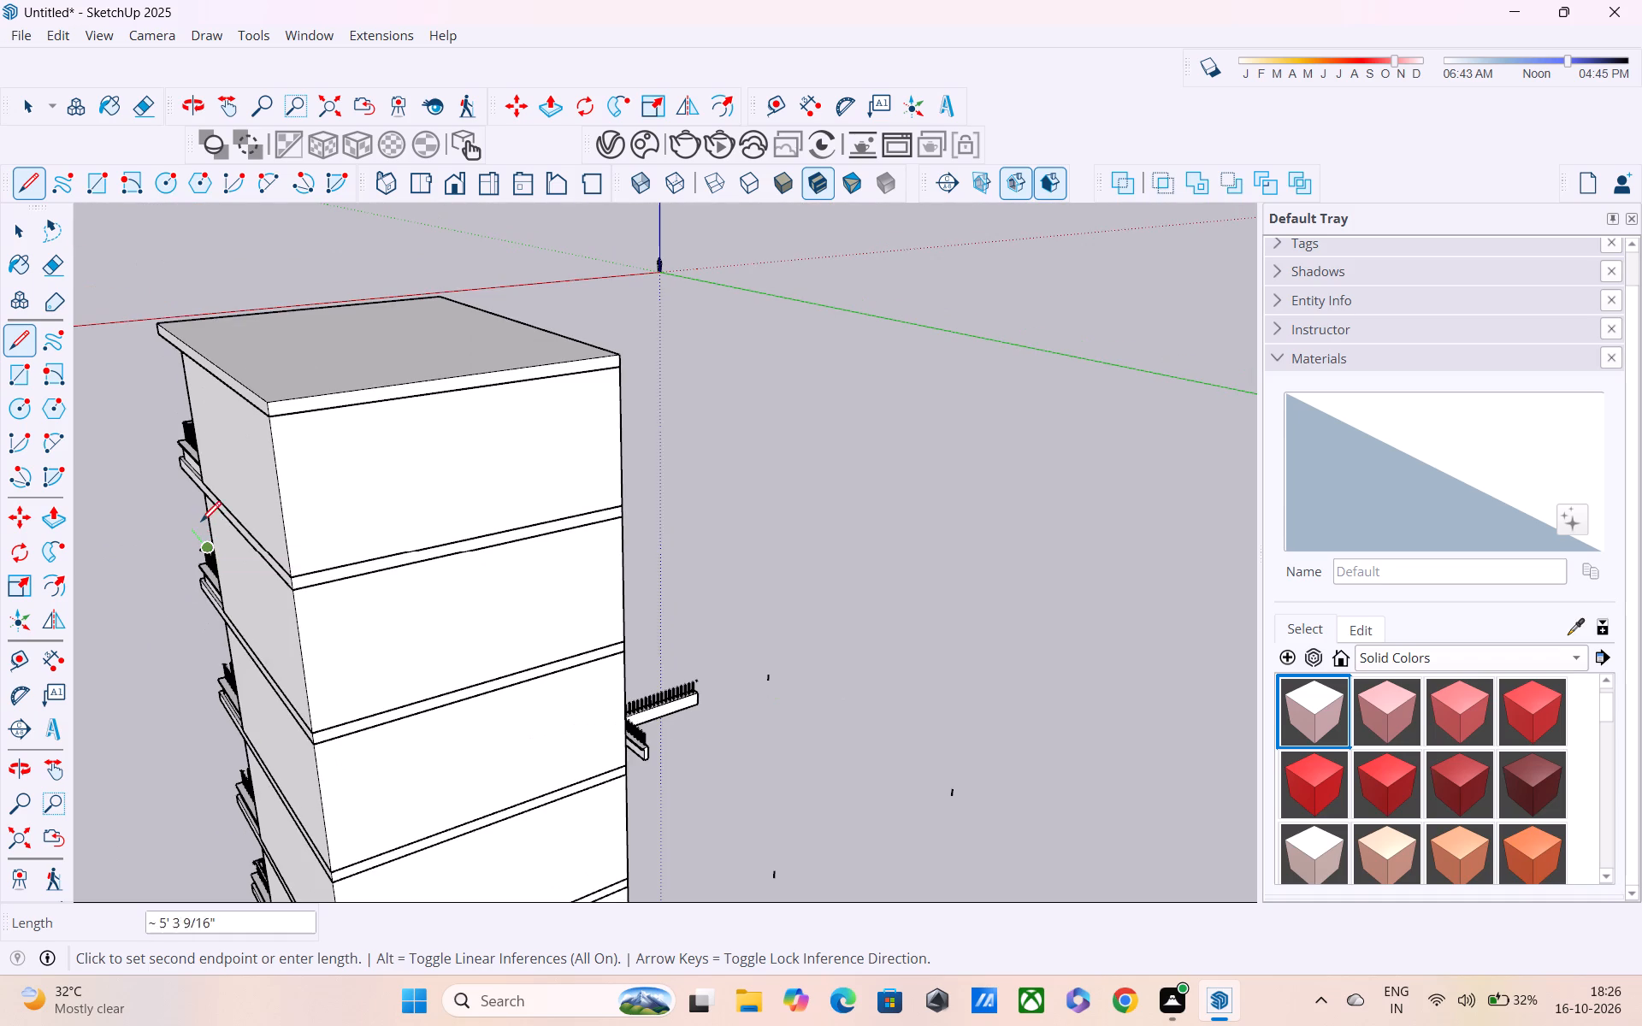
scroll(200, 516, "up", 1)
middle_click_drag(251, 550, 525, 551, "shift")
scroll(381, 563, "up", 5)
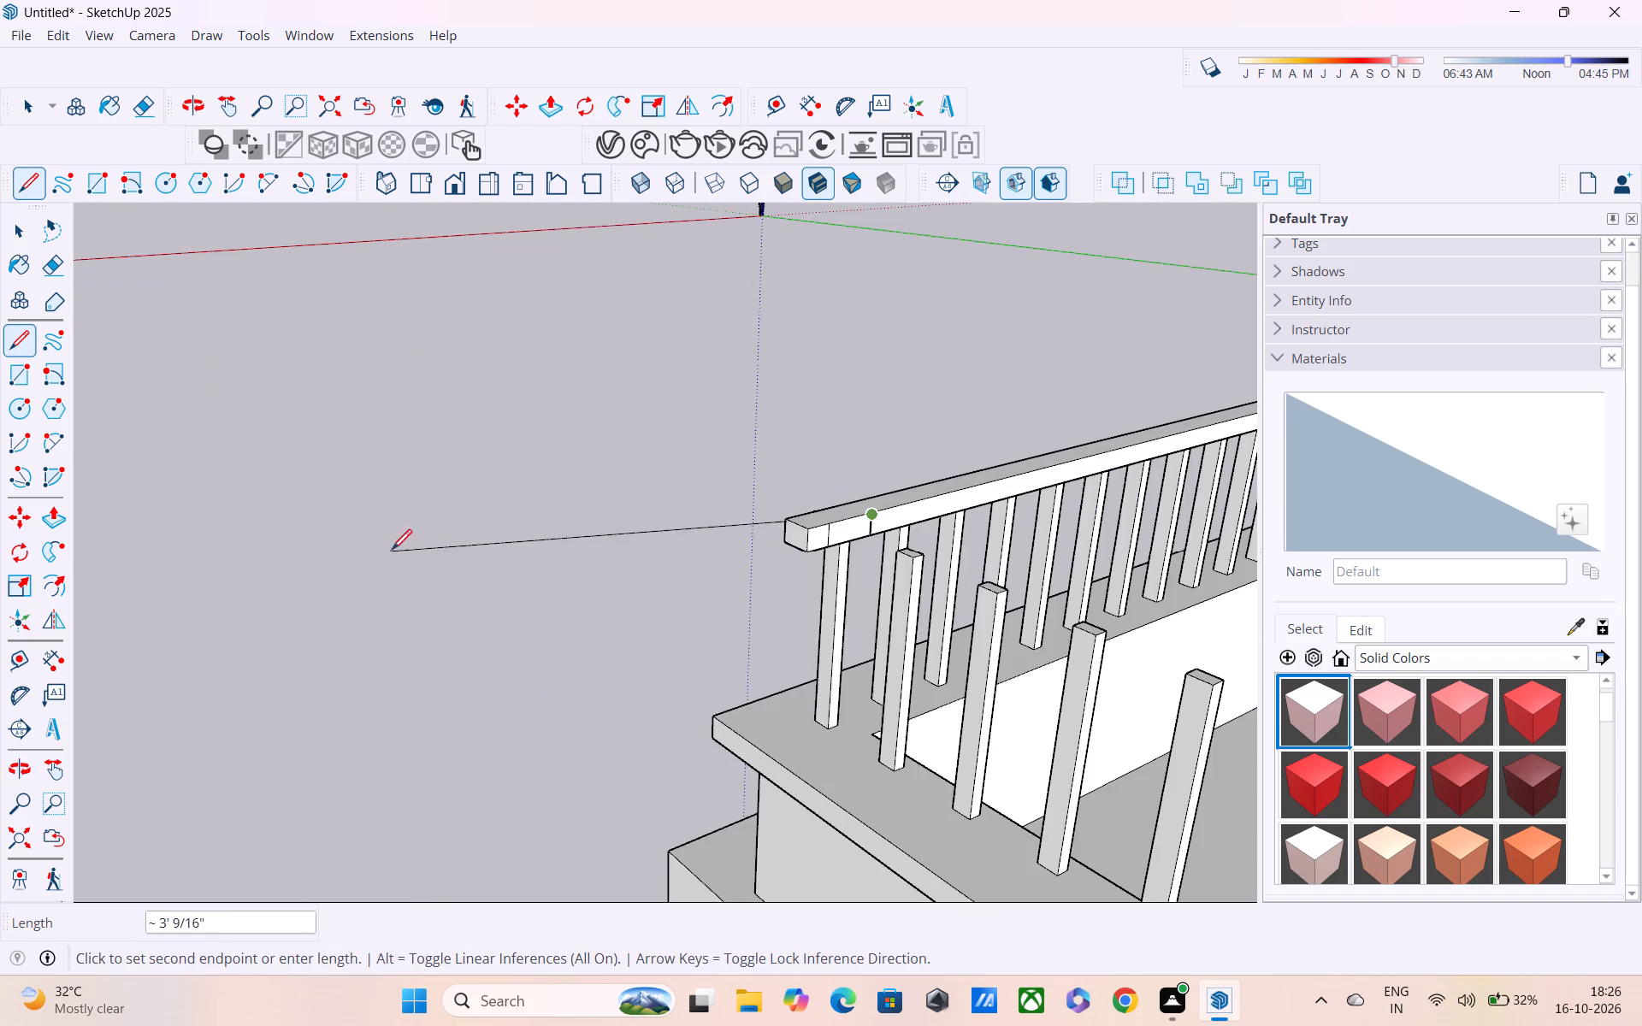
scroll(638, 517, "up", 1)
scroll(777, 520, "down", 3)
scroll(833, 531, "up", 12)
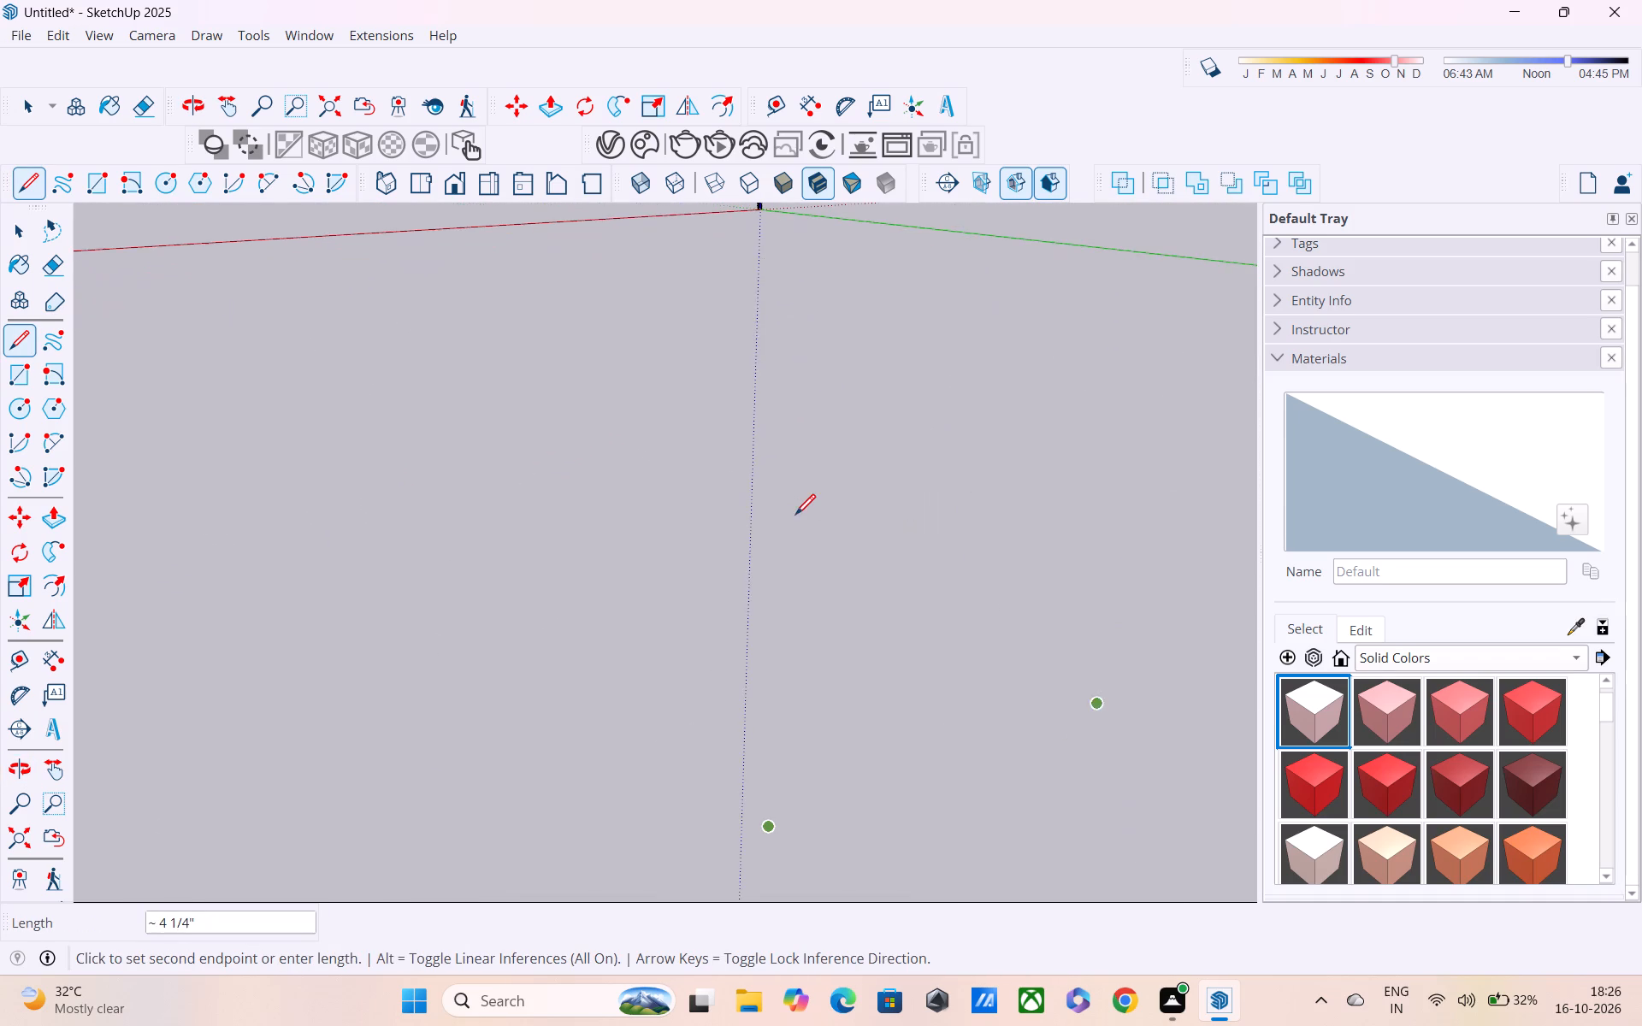
scroll(801, 516, "up", 1)
scroll(802, 519, "down", 11)
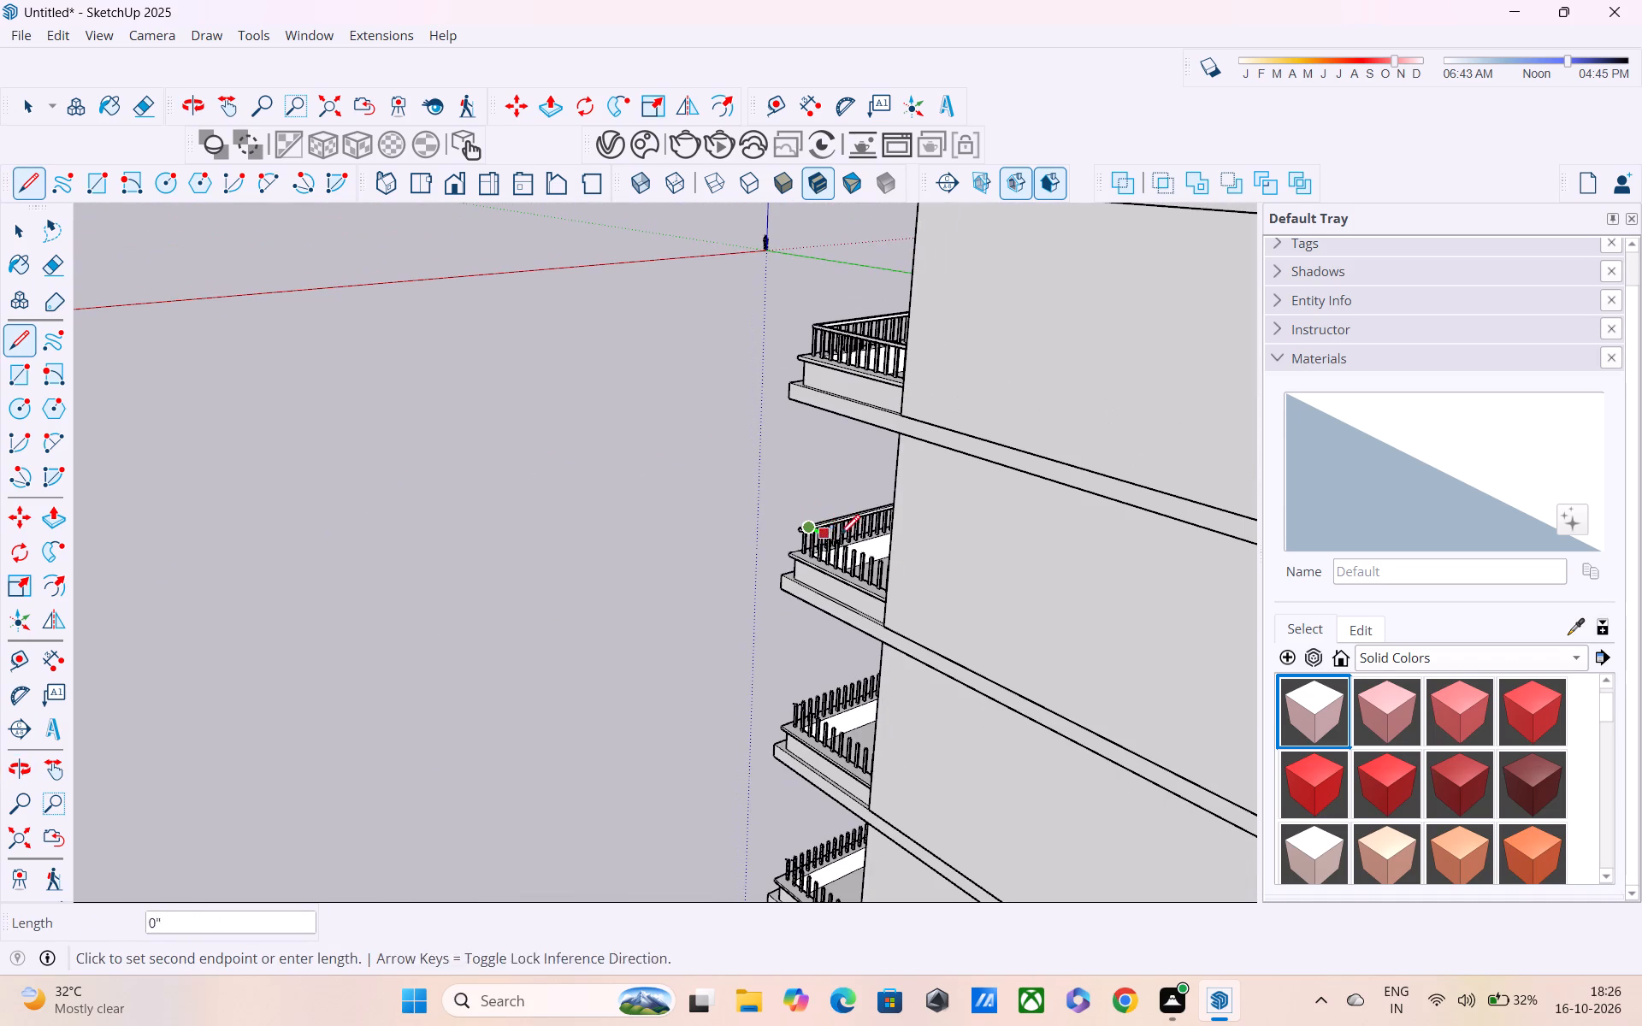
middle_click_drag(847, 544, 813, 592, "shift")
scroll(813, 592, "up", 11)
middle_click_drag(744, 577, 725, 598)
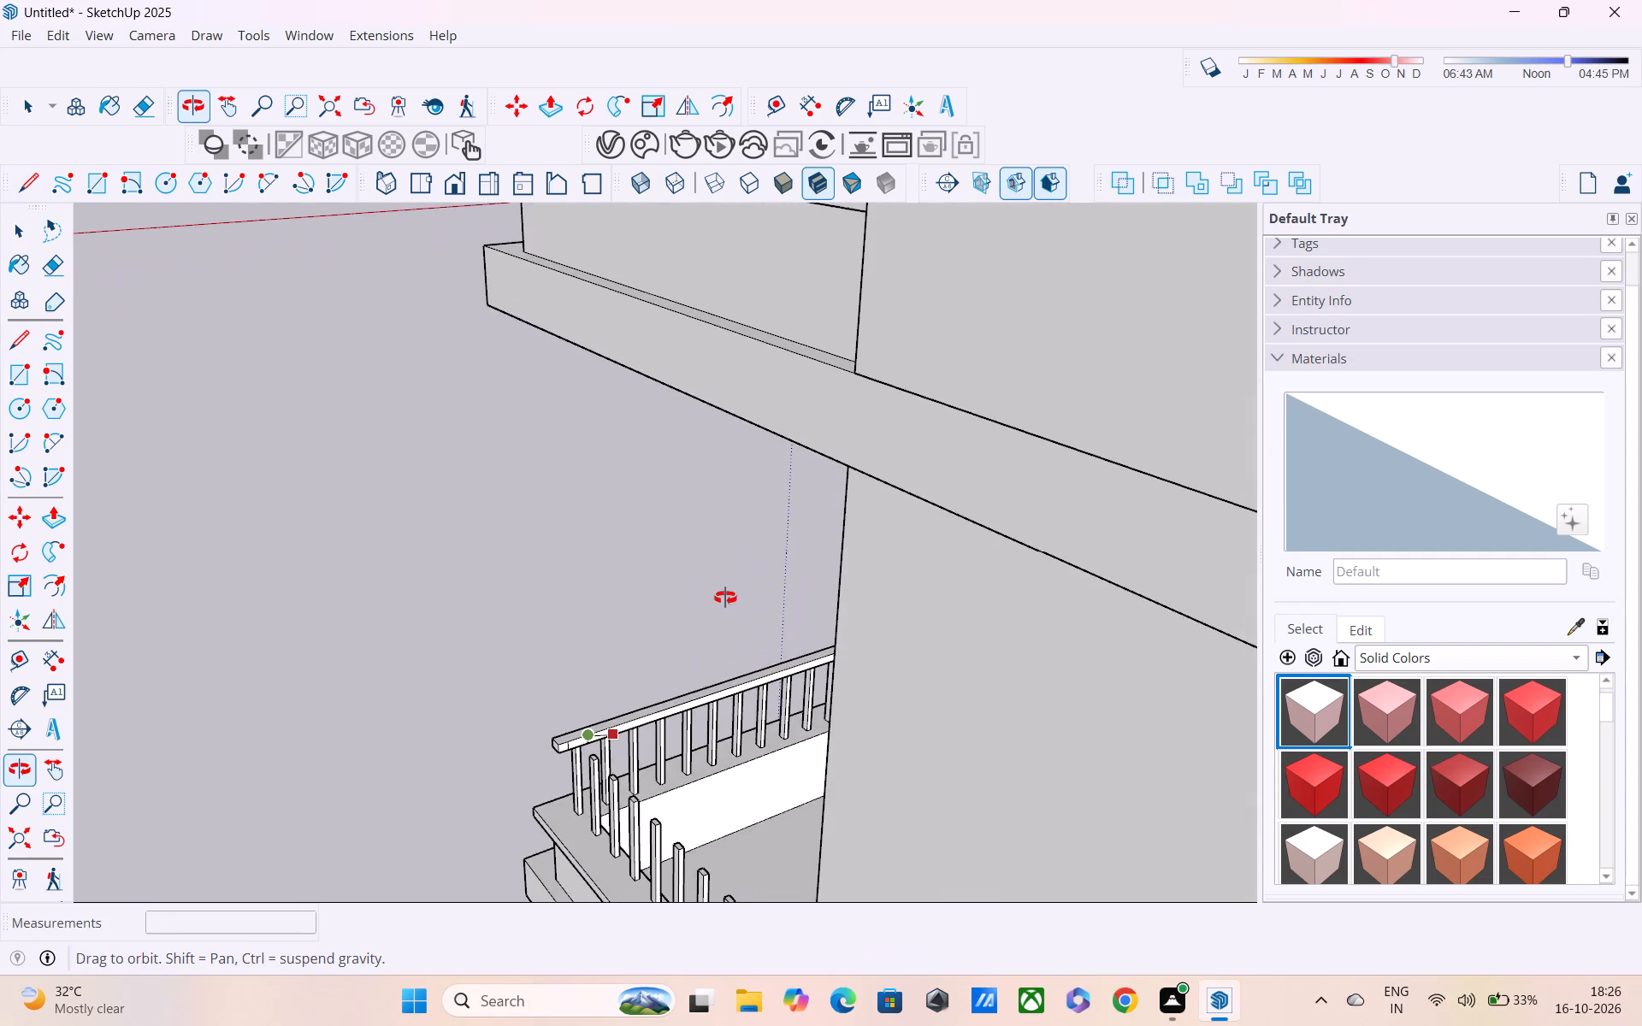
middle_click_drag(725, 598, 729, 572)
scroll(683, 589, "up", 5)
scroll(607, 542, "up", 4)
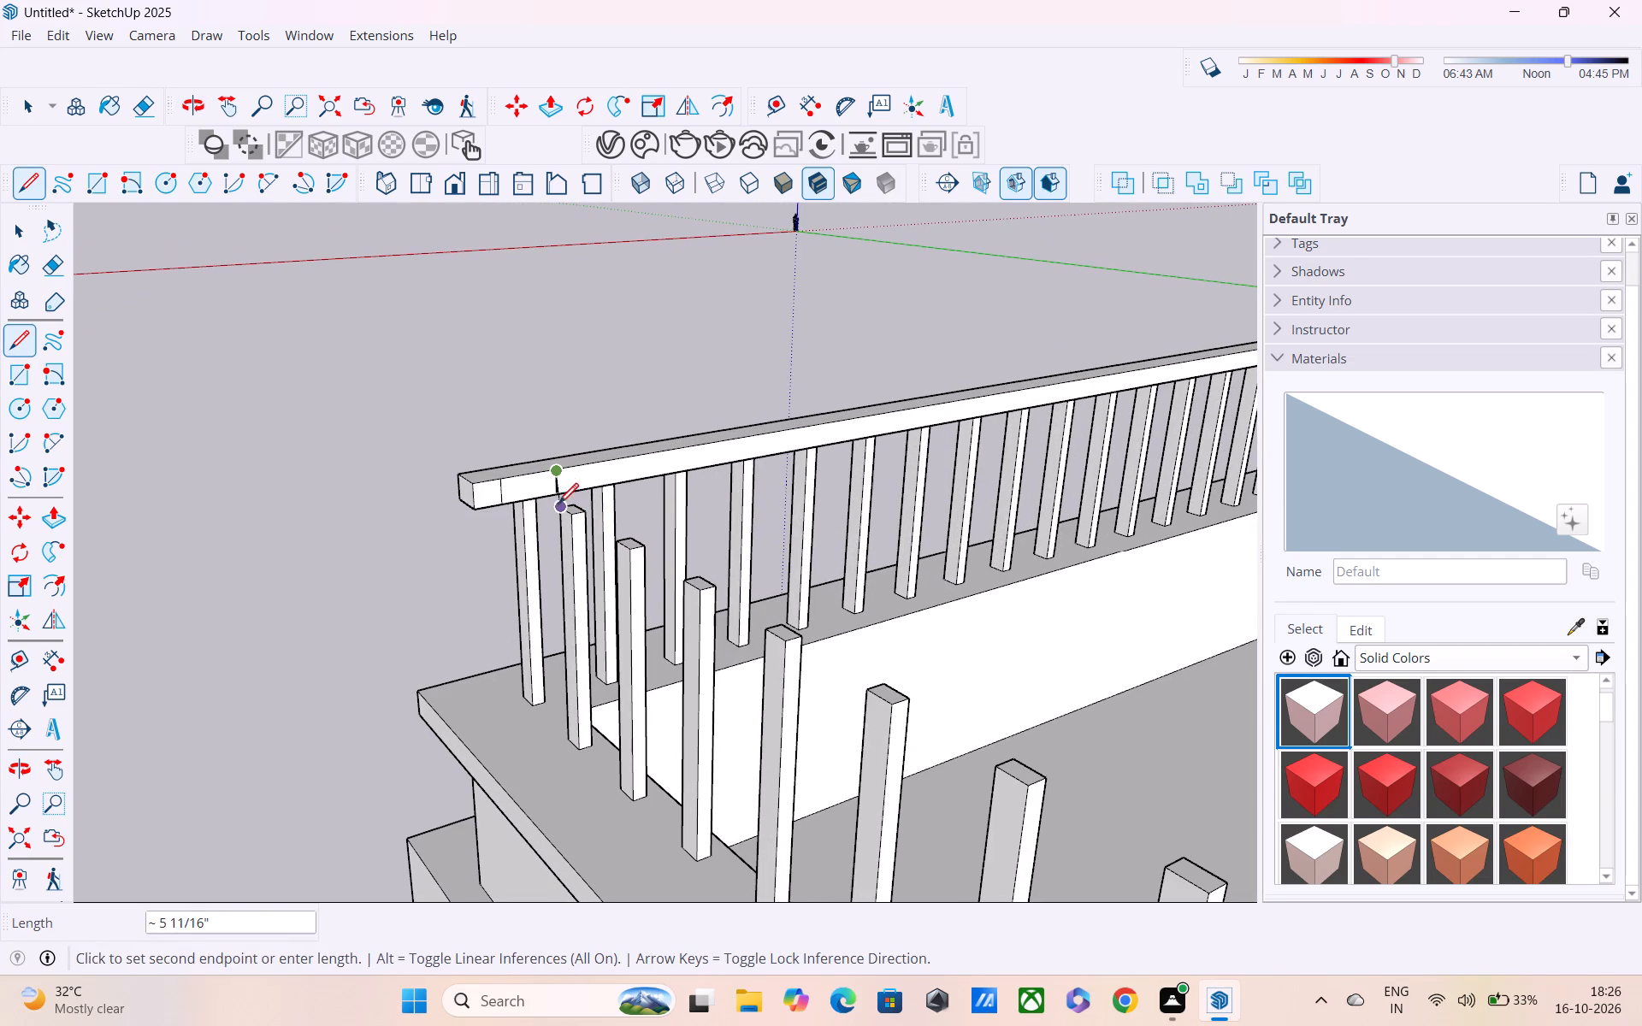
left_click(554, 501)
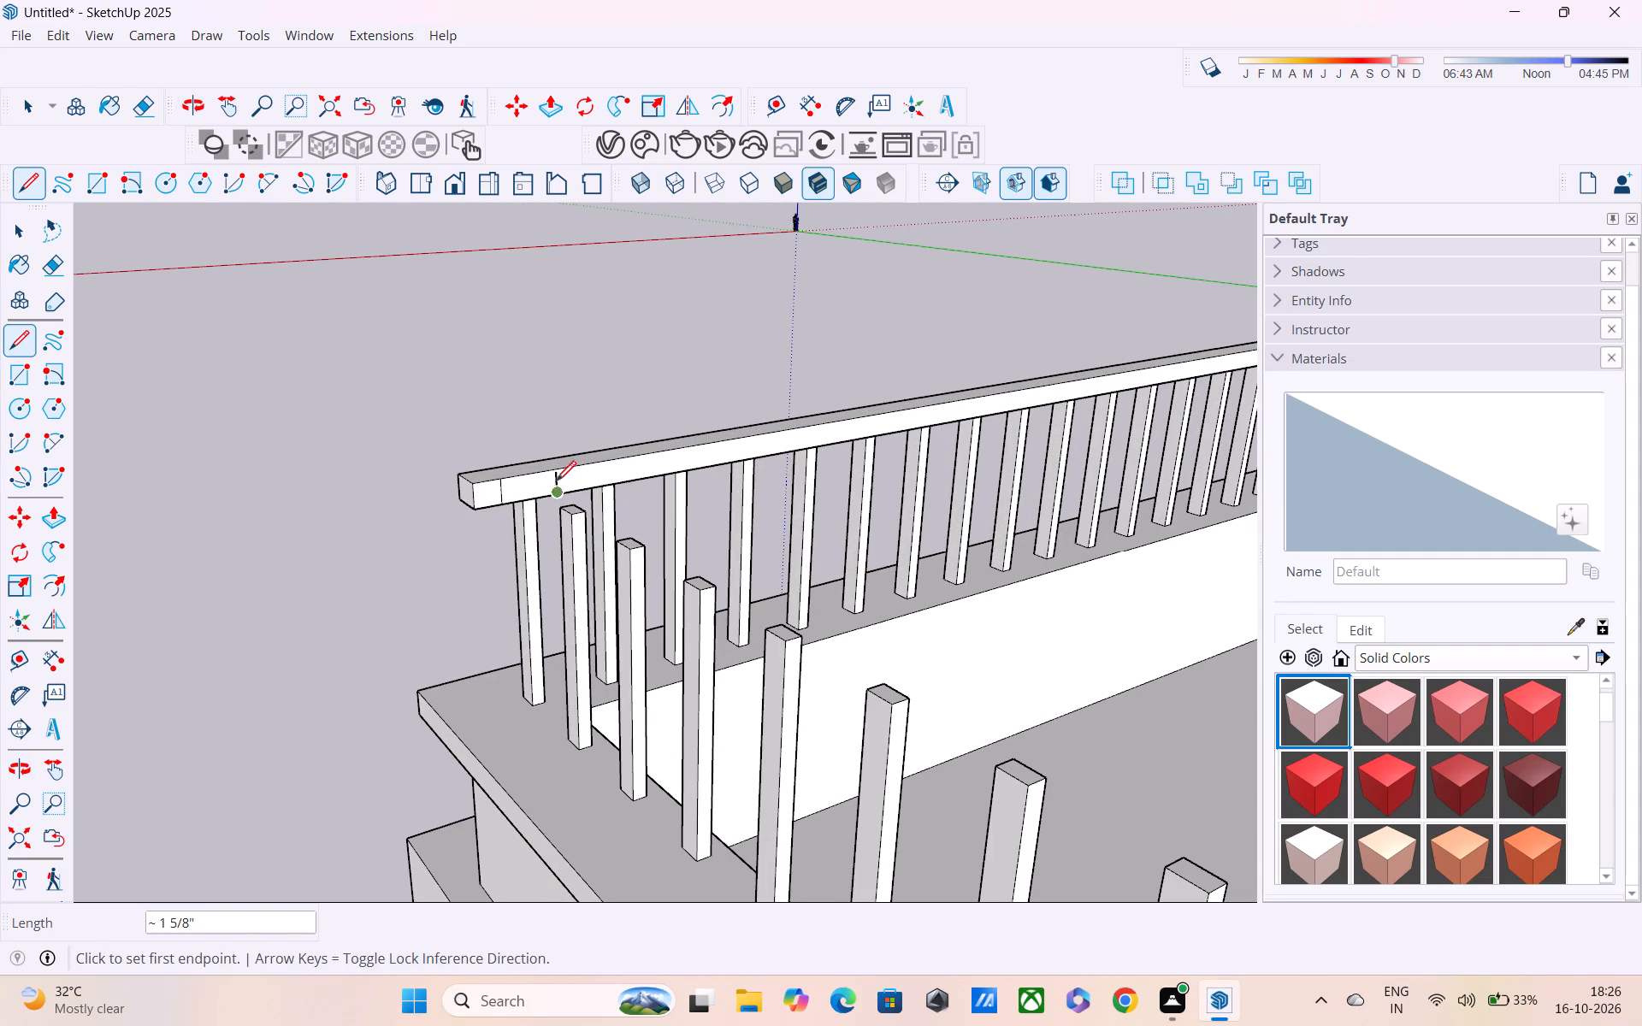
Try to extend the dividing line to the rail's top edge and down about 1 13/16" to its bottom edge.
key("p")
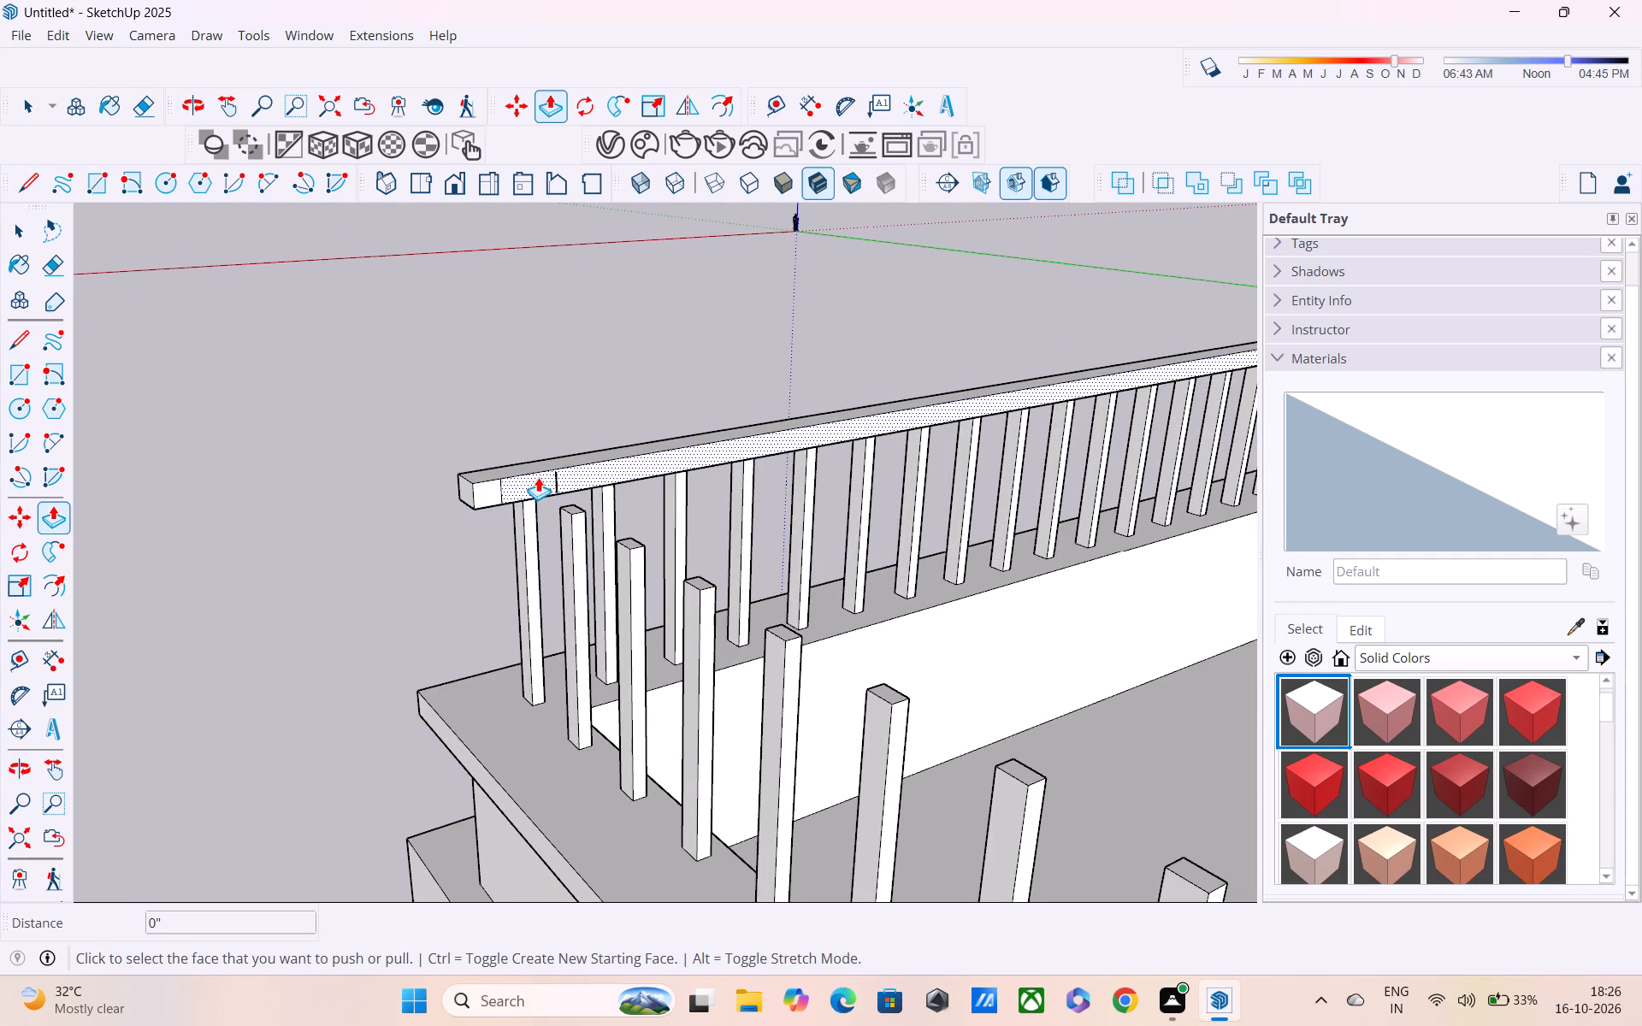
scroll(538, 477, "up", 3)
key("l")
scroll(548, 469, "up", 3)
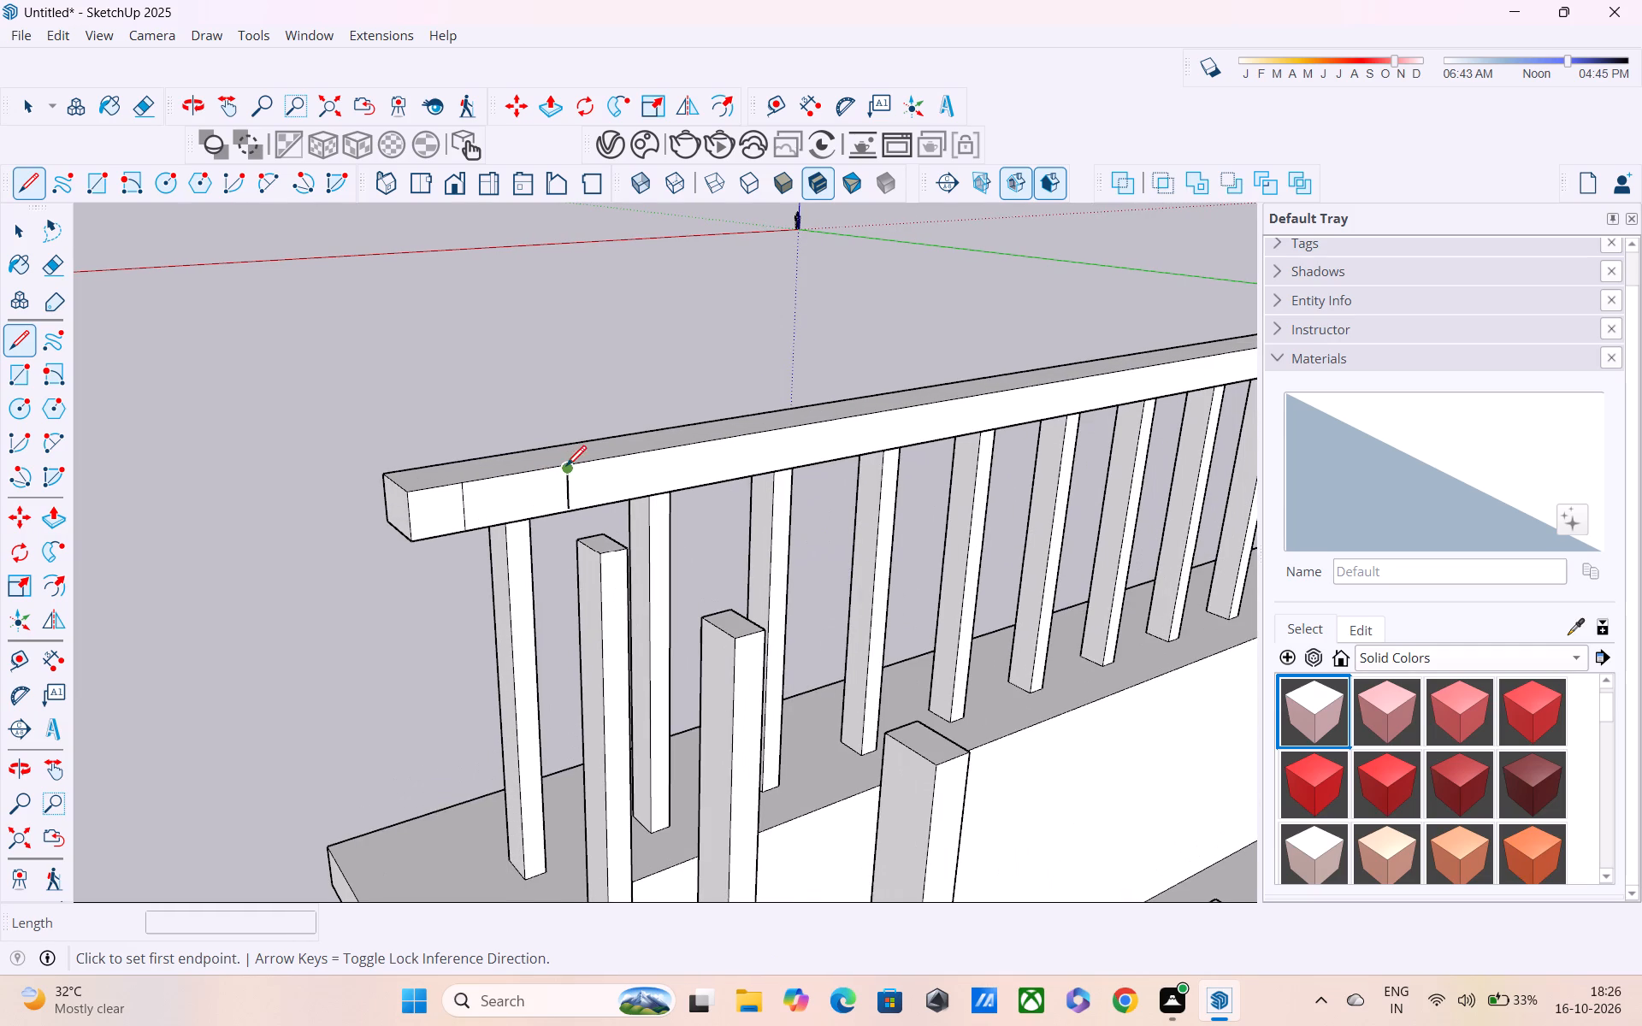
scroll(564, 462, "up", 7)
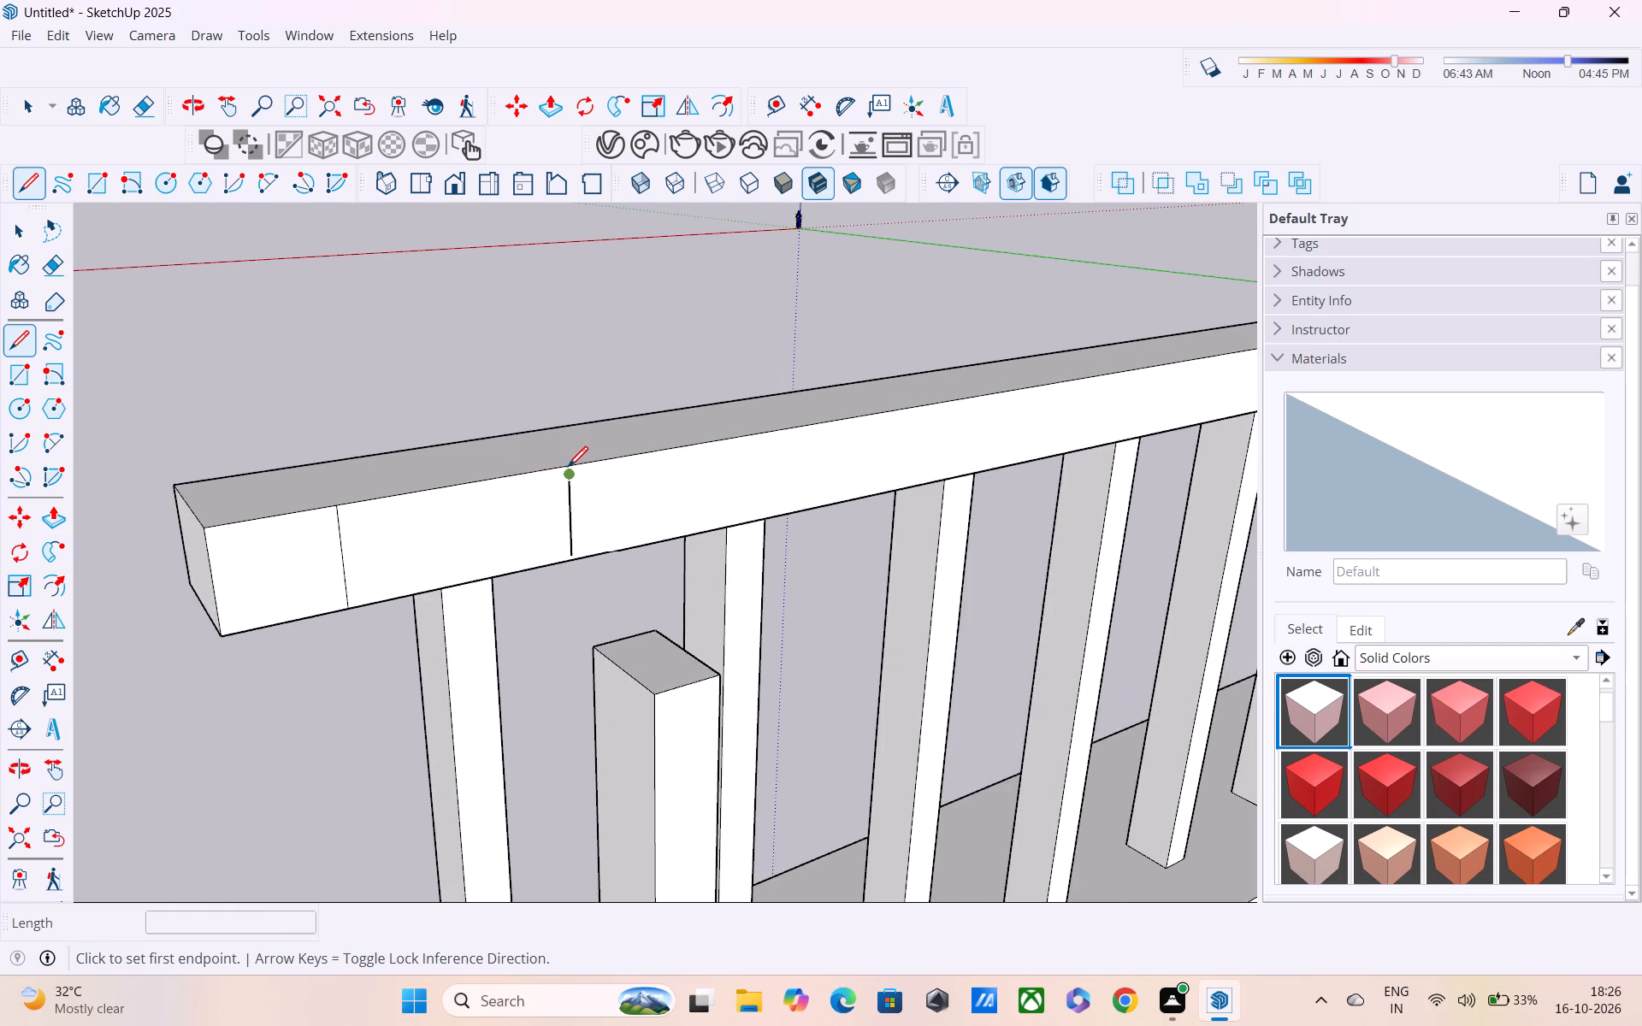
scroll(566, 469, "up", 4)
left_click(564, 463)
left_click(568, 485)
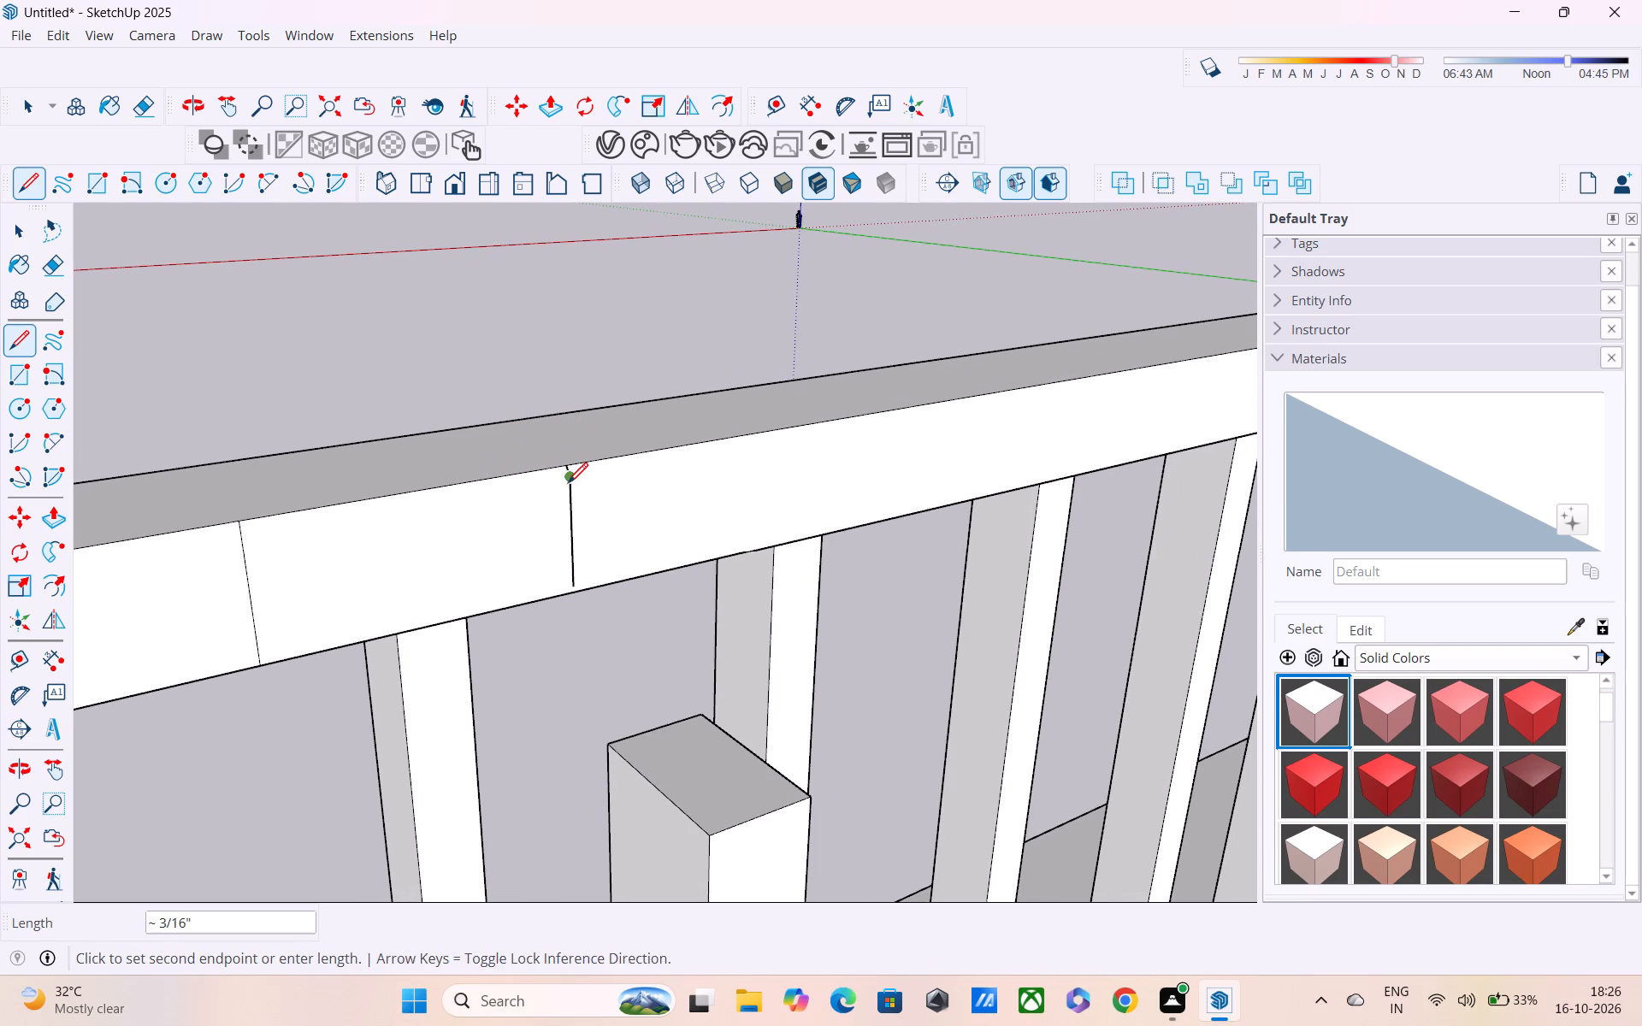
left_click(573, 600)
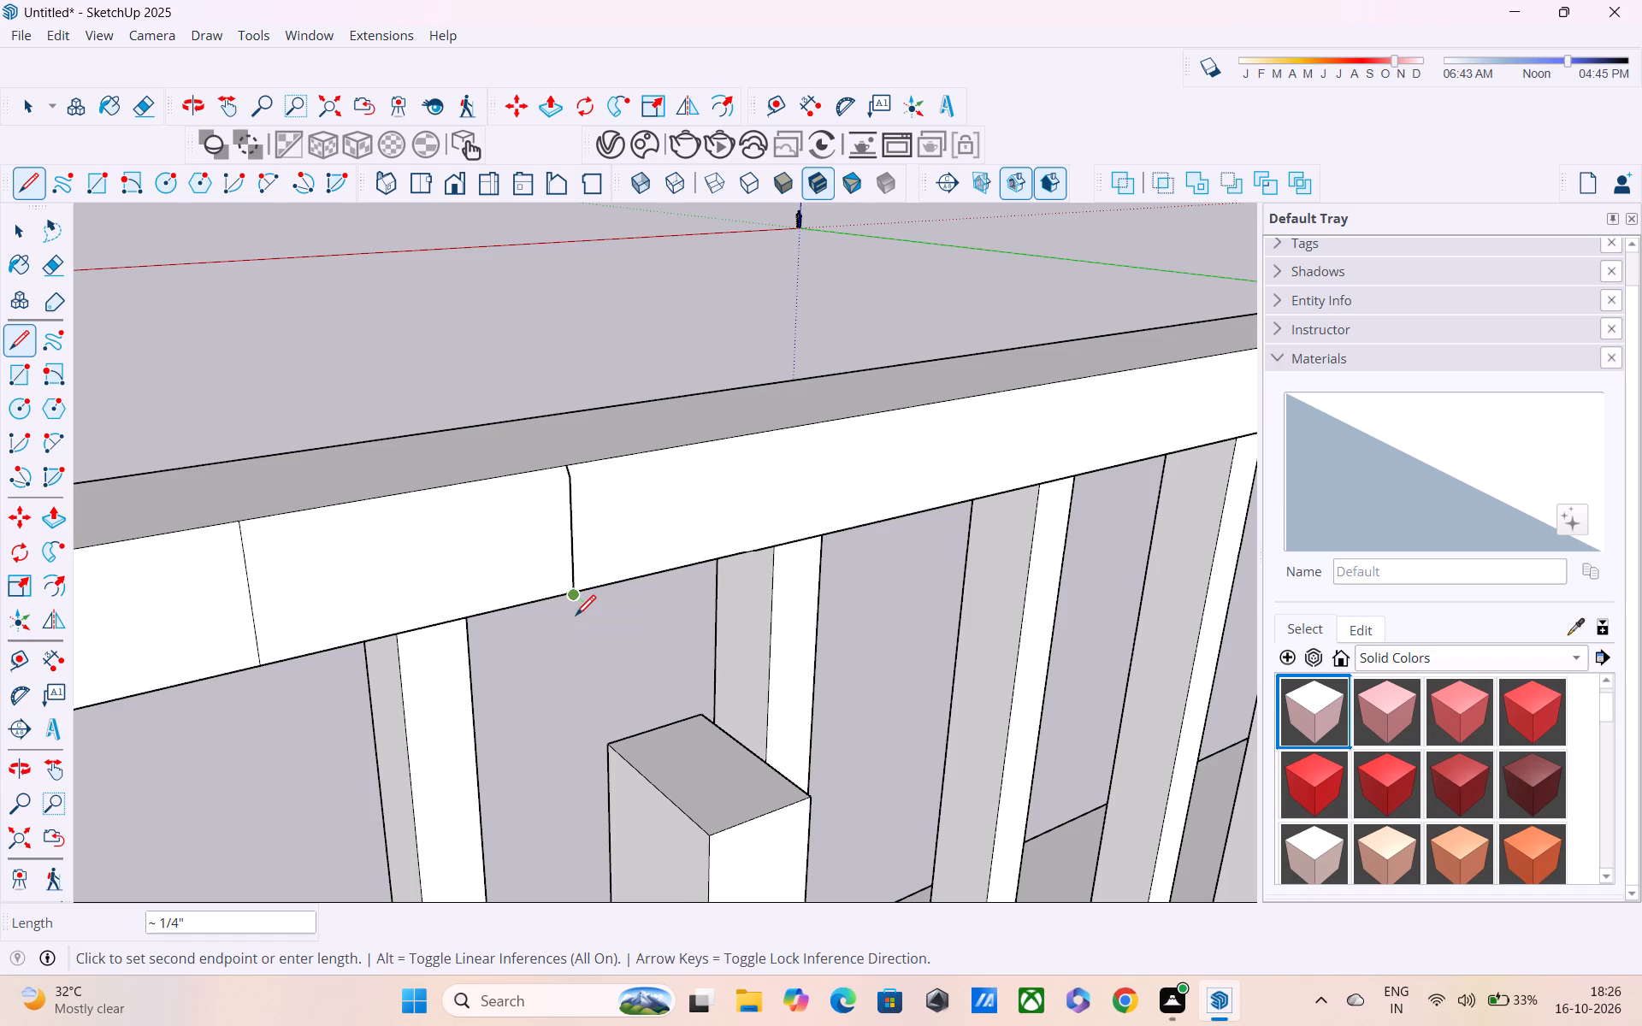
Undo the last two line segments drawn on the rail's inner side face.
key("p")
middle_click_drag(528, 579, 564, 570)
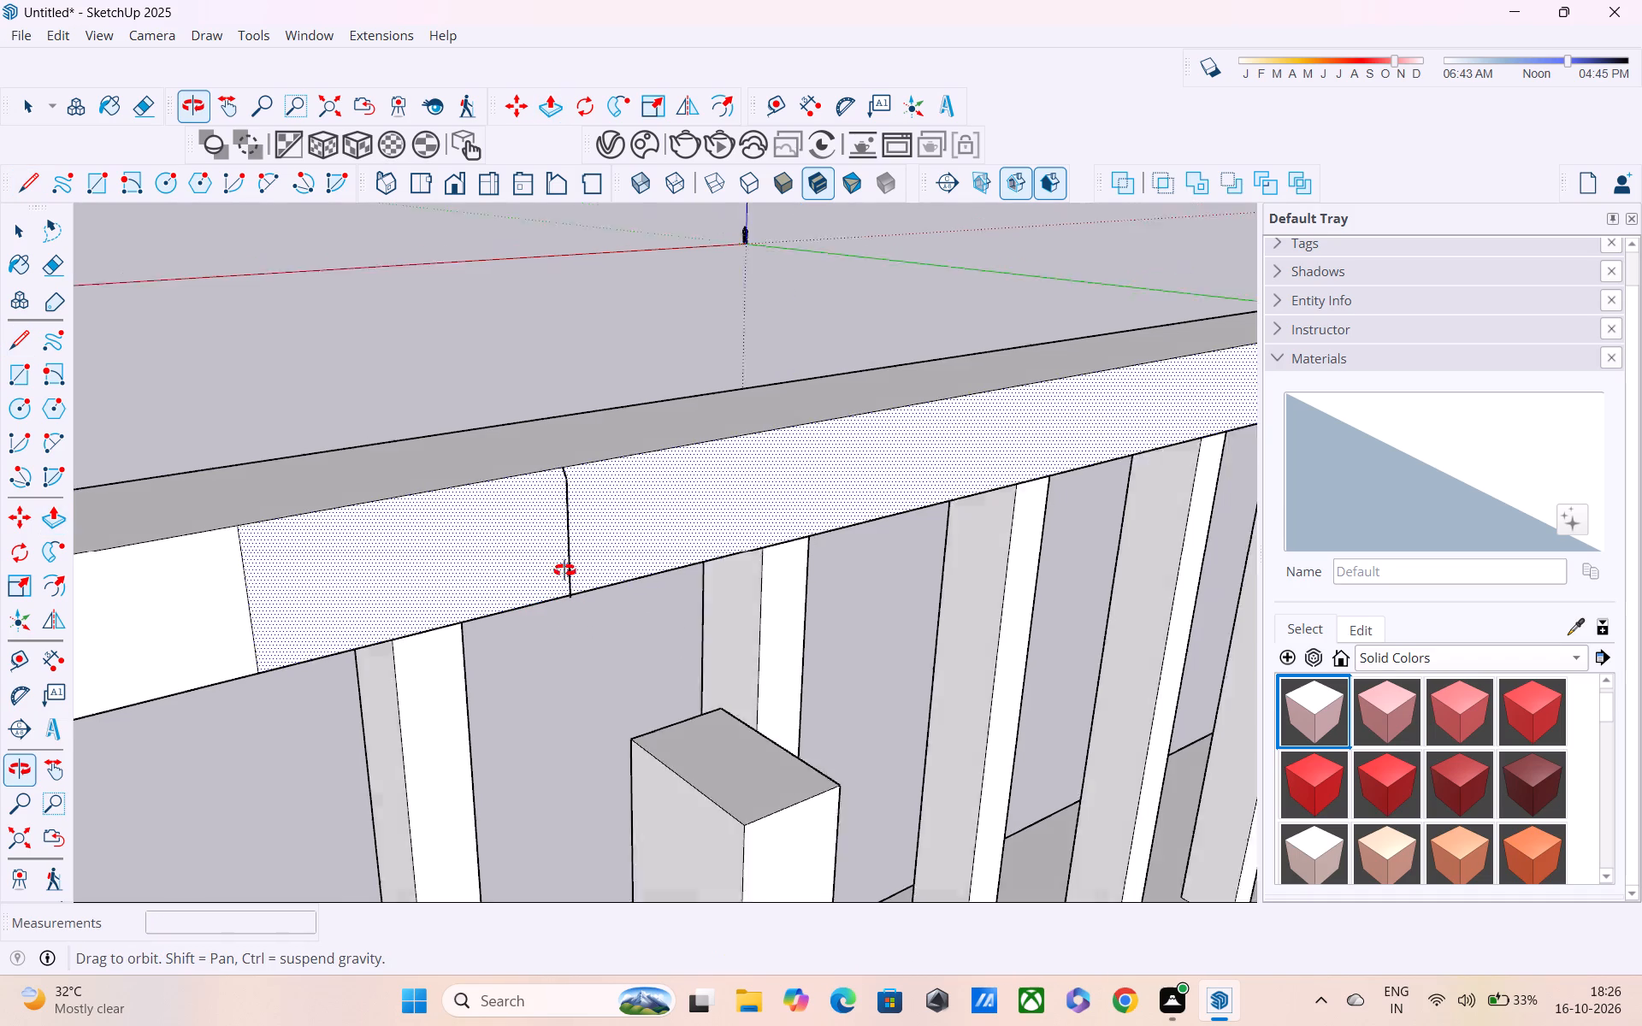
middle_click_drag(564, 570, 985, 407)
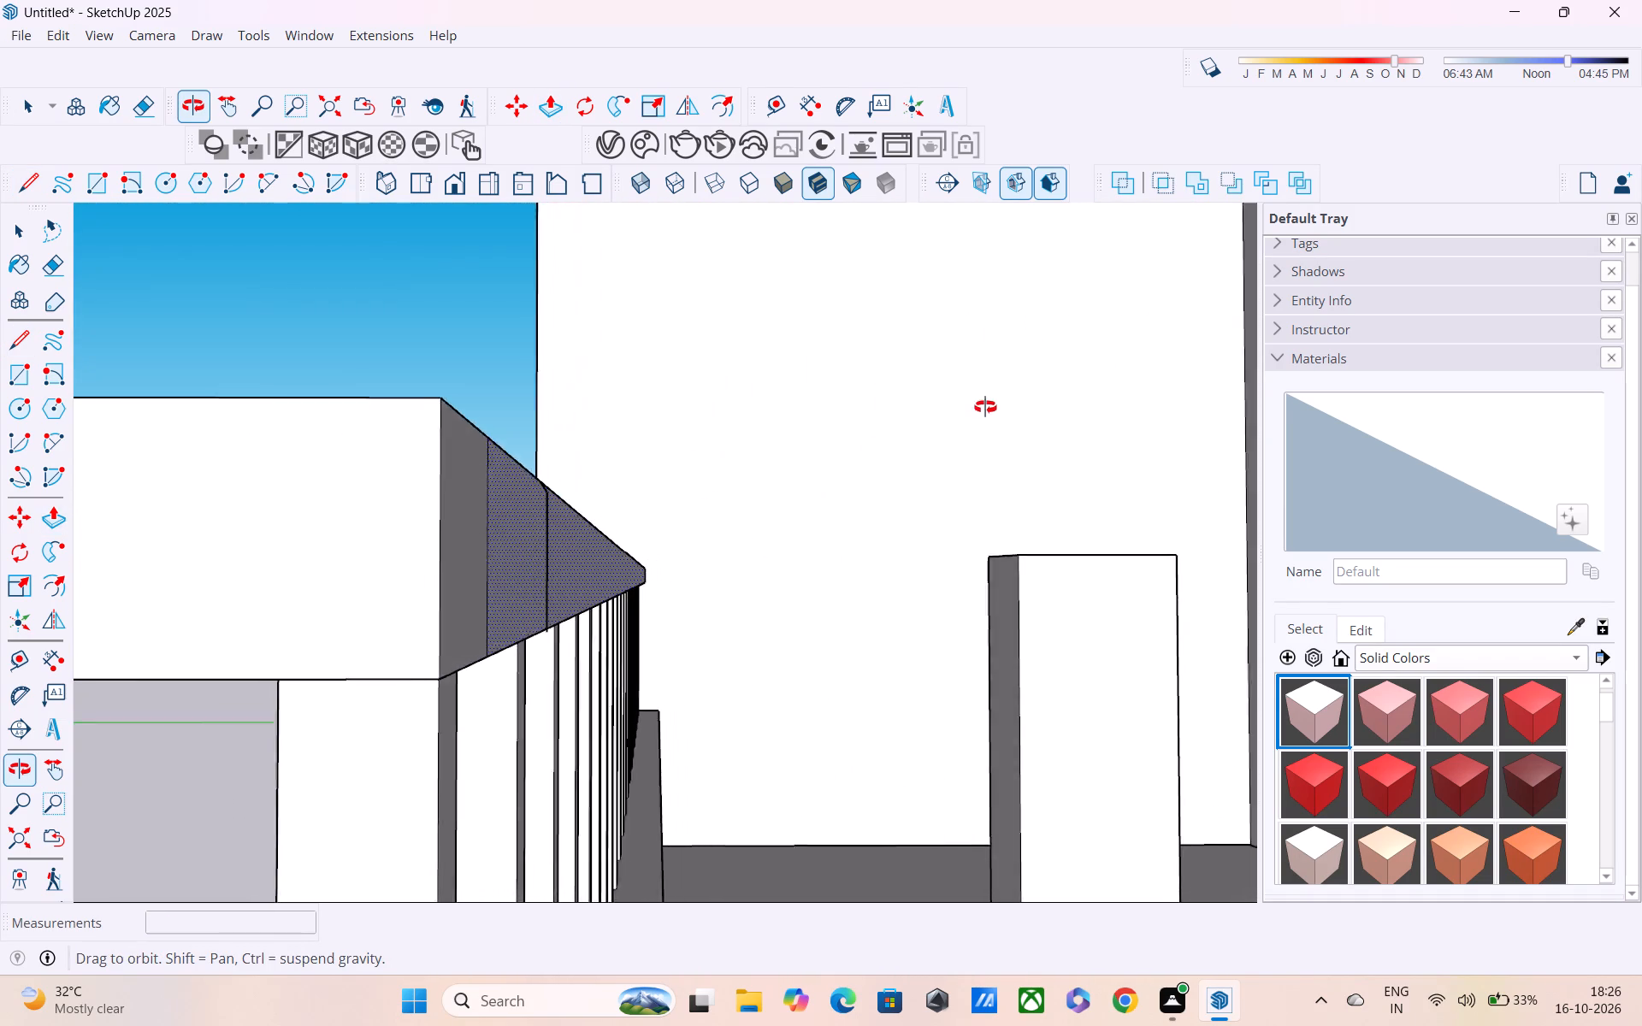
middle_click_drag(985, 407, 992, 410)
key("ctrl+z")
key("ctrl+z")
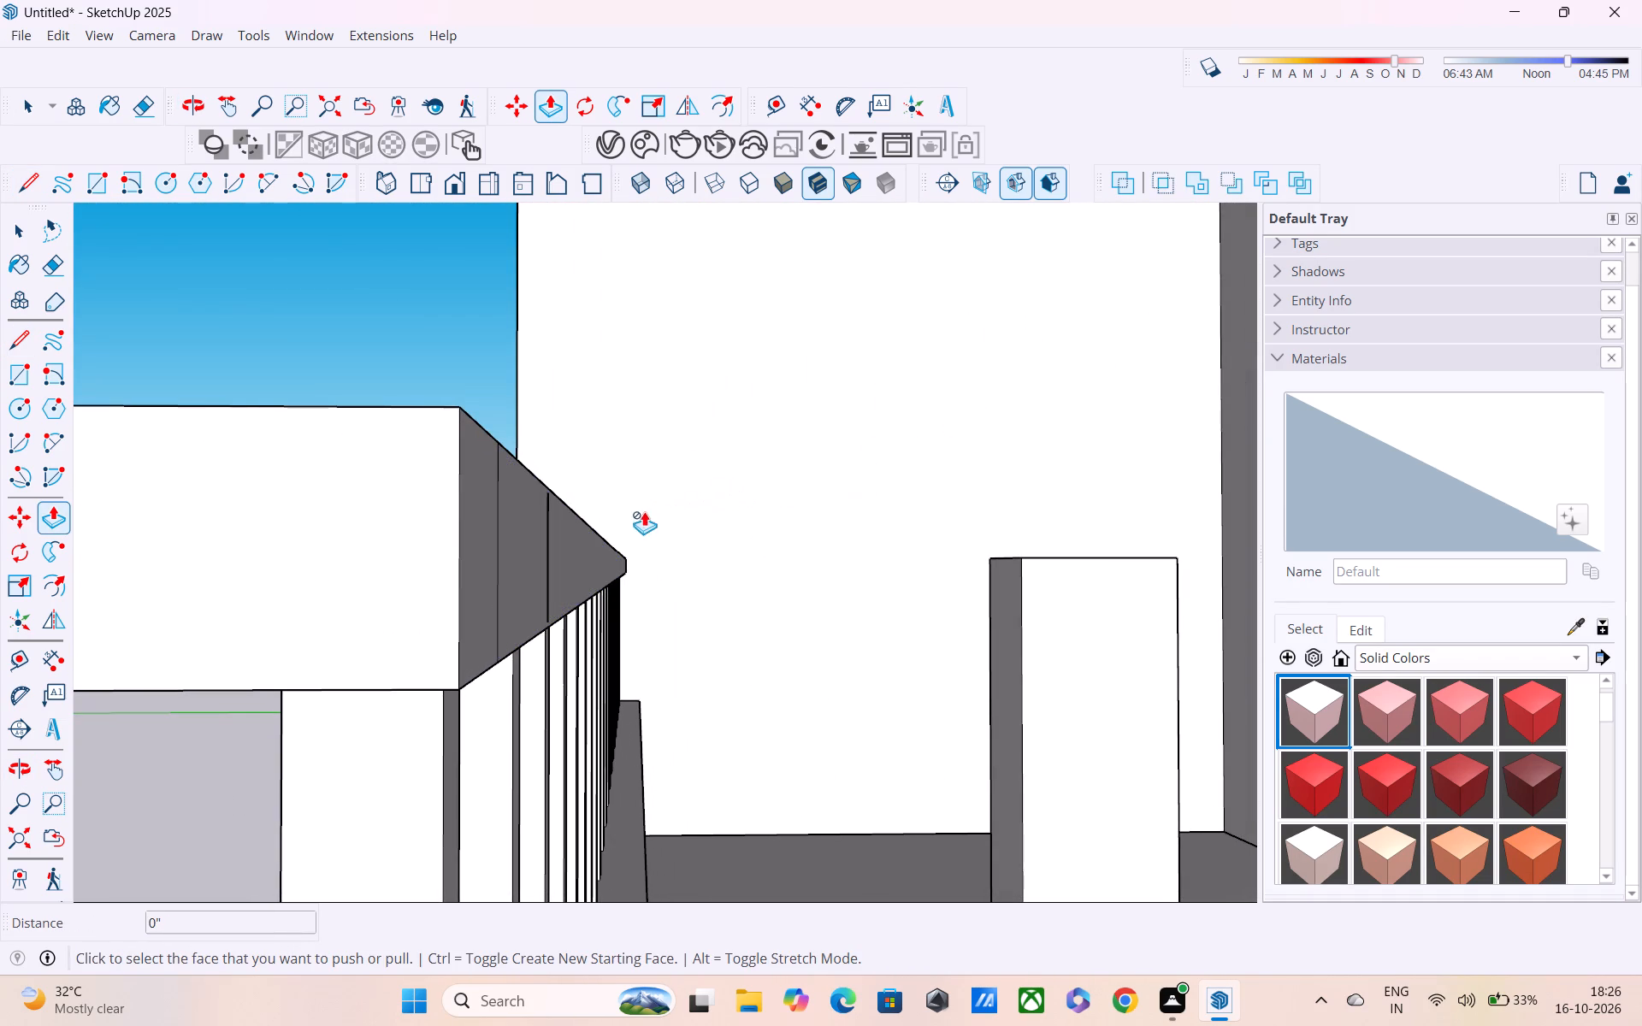
Draw a new vertical line about 1 7/8" long from the rail's bottom edge to its top edge, between the short line and the free end.
middle_click_drag(558, 546, 423, 600)
key("space")
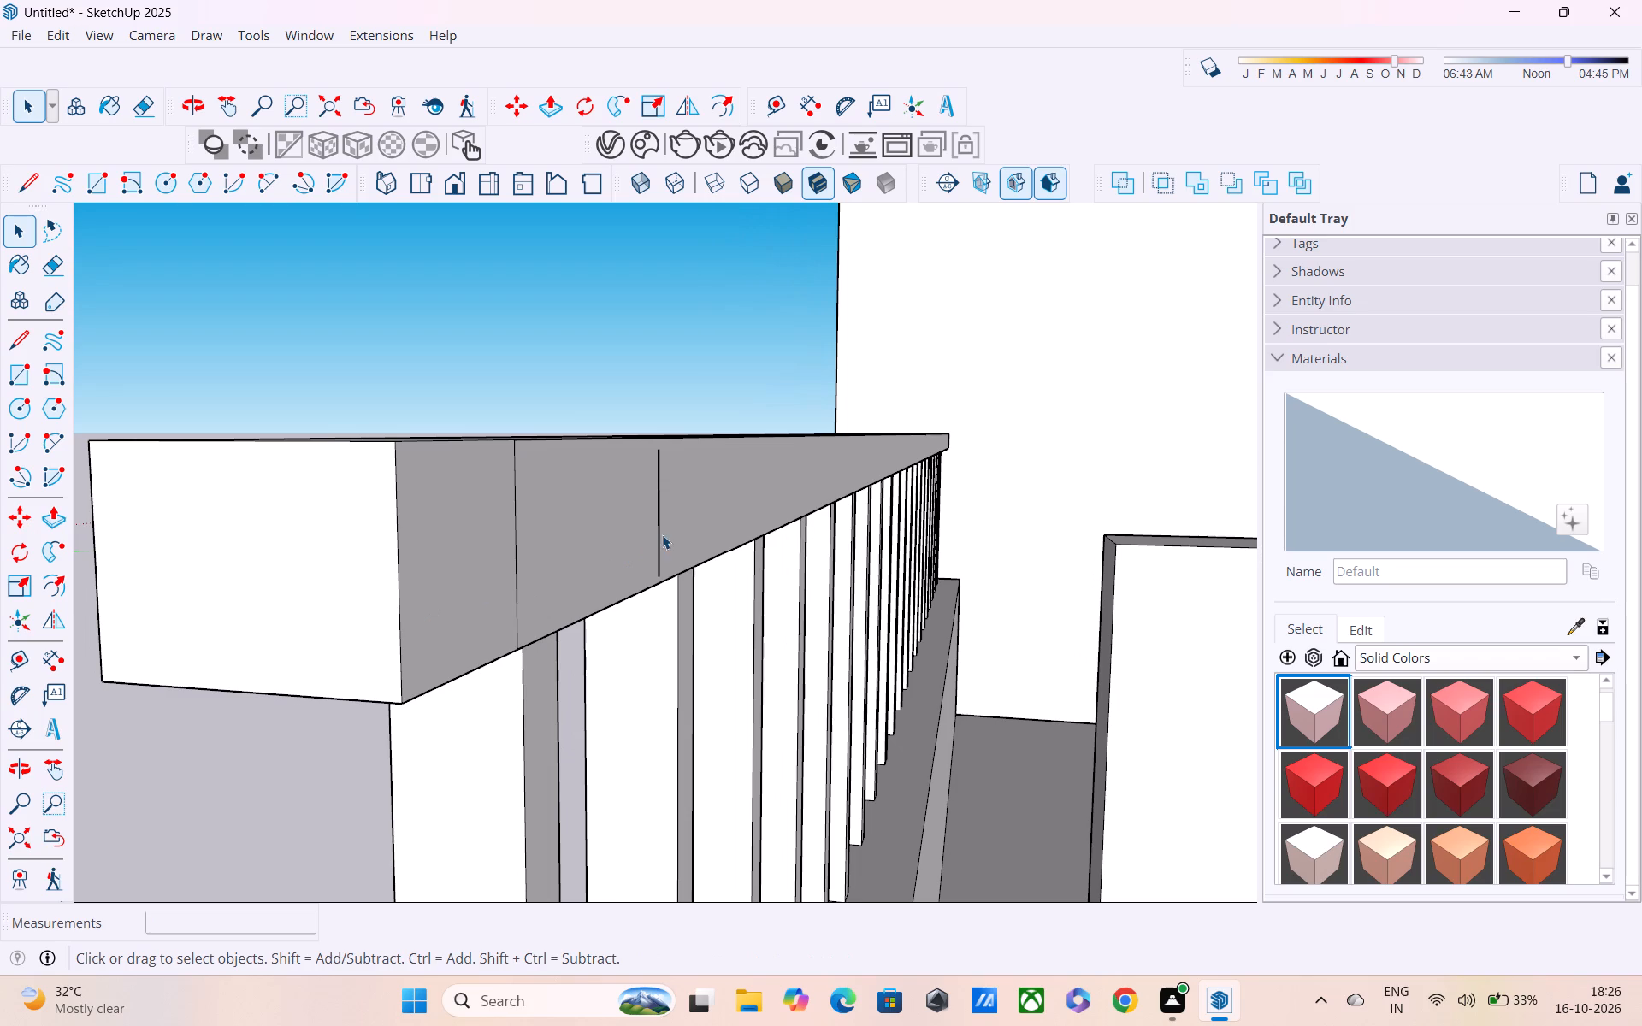
key("l")
scroll(624, 436, "up", 6)
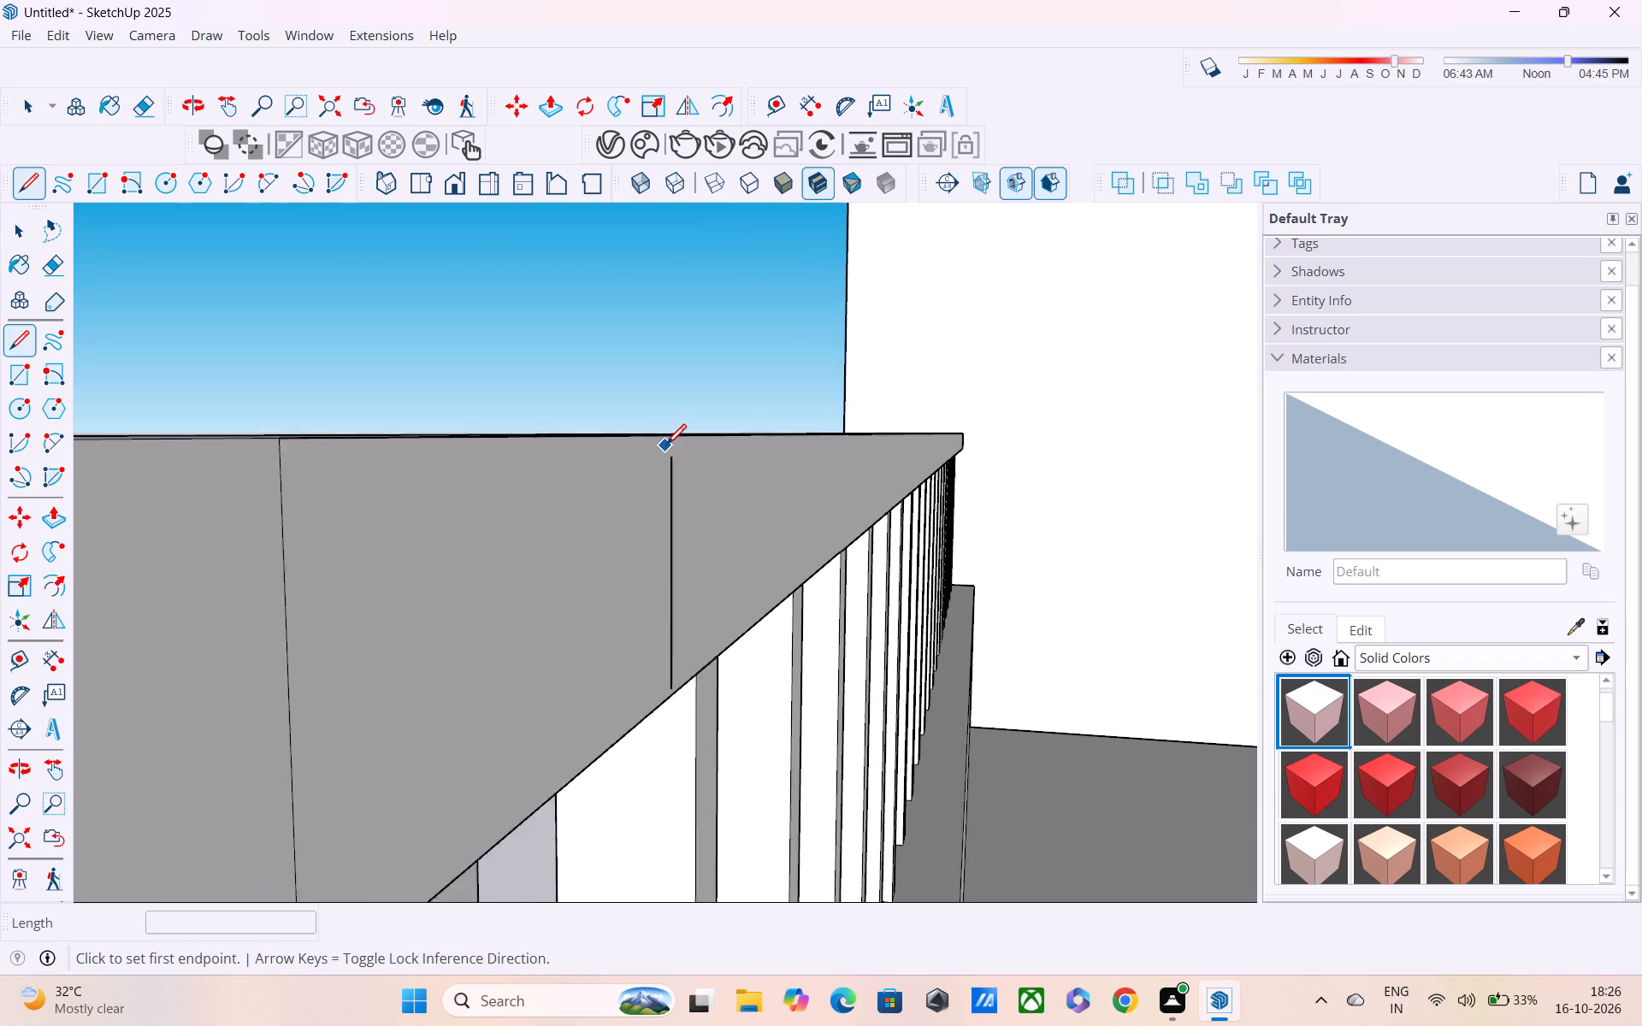
scroll(666, 446, "up", 4)
scroll(670, 433, "down", 6)
scroll(670, 439, "up", 8)
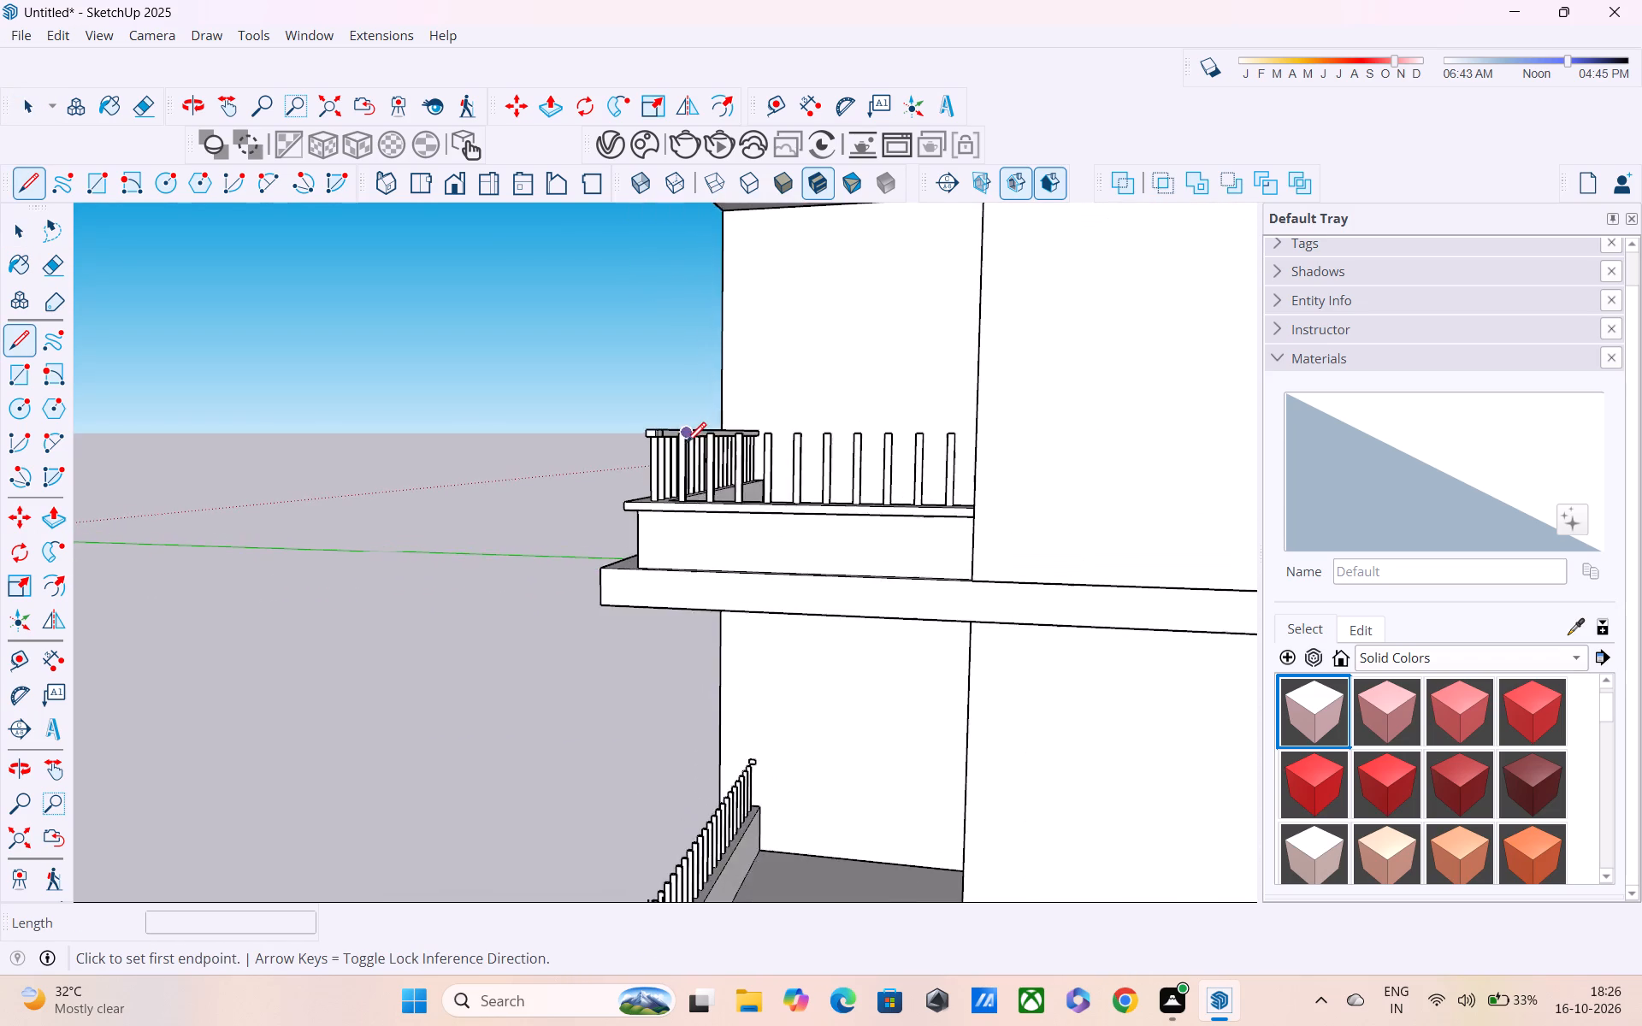
scroll(693, 437, "up", 5)
middle_click_drag(689, 466, 696, 507, "shift")
scroll(688, 458, "up", 6)
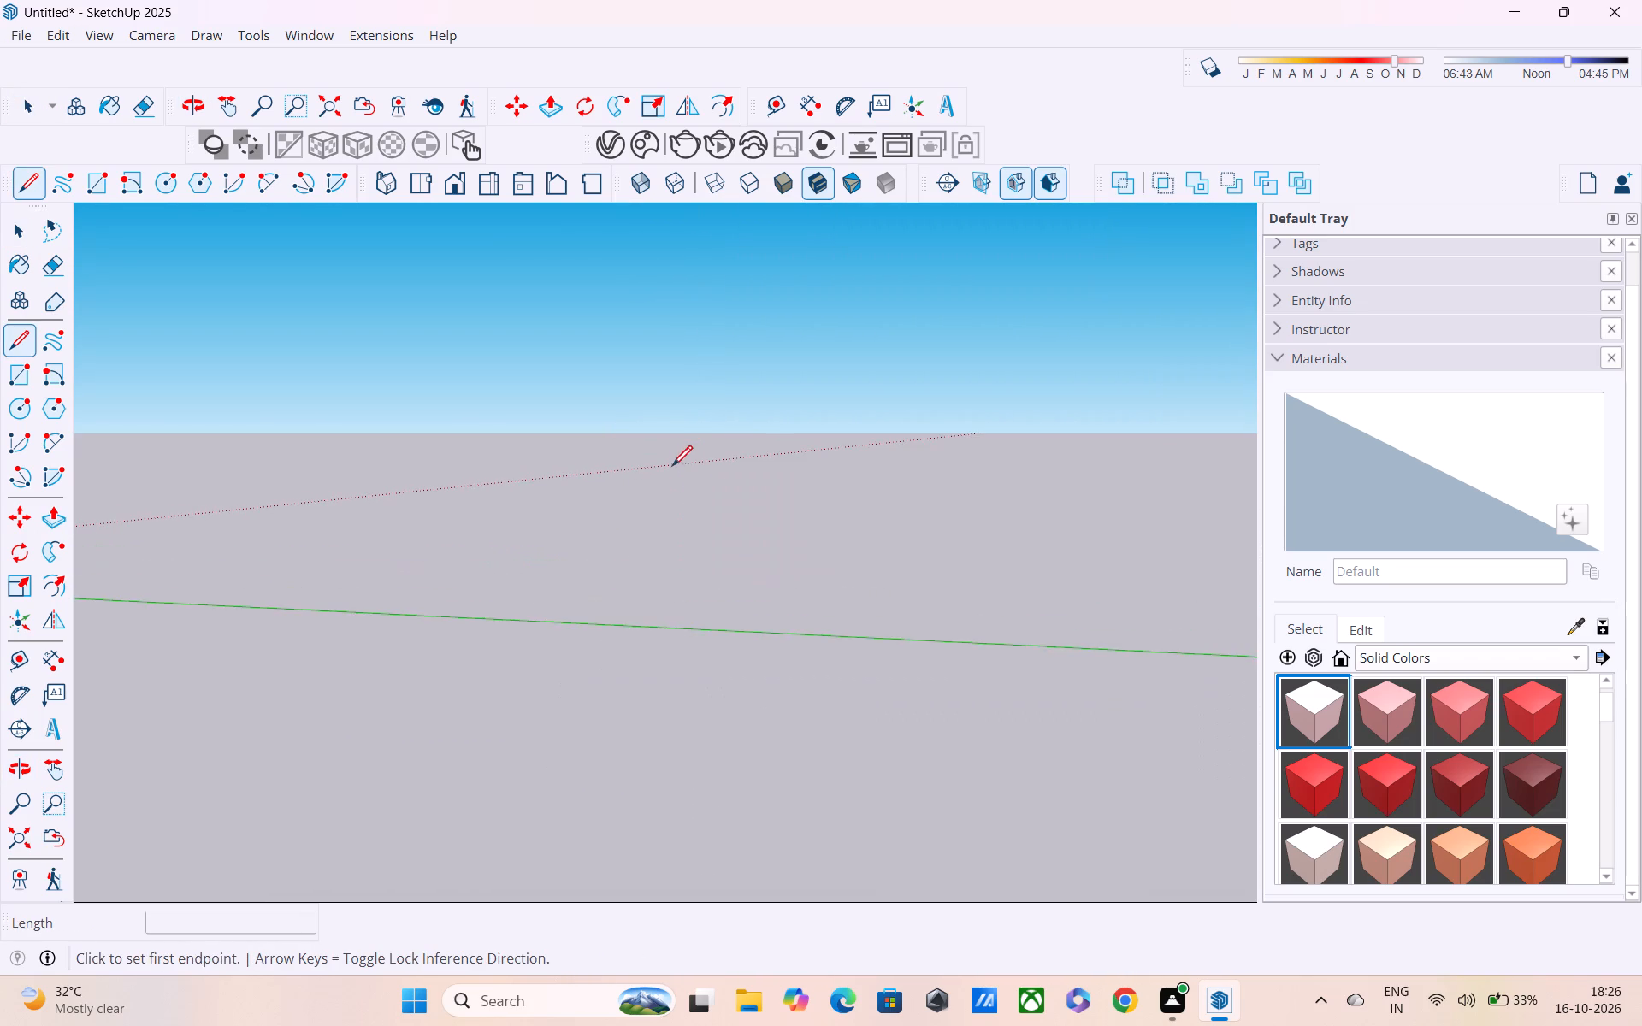
scroll(671, 470, "down", 10, "shift")
scroll(670, 471, "up", 5)
scroll(653, 531, "down", 3)
scroll(651, 517, "up", 1)
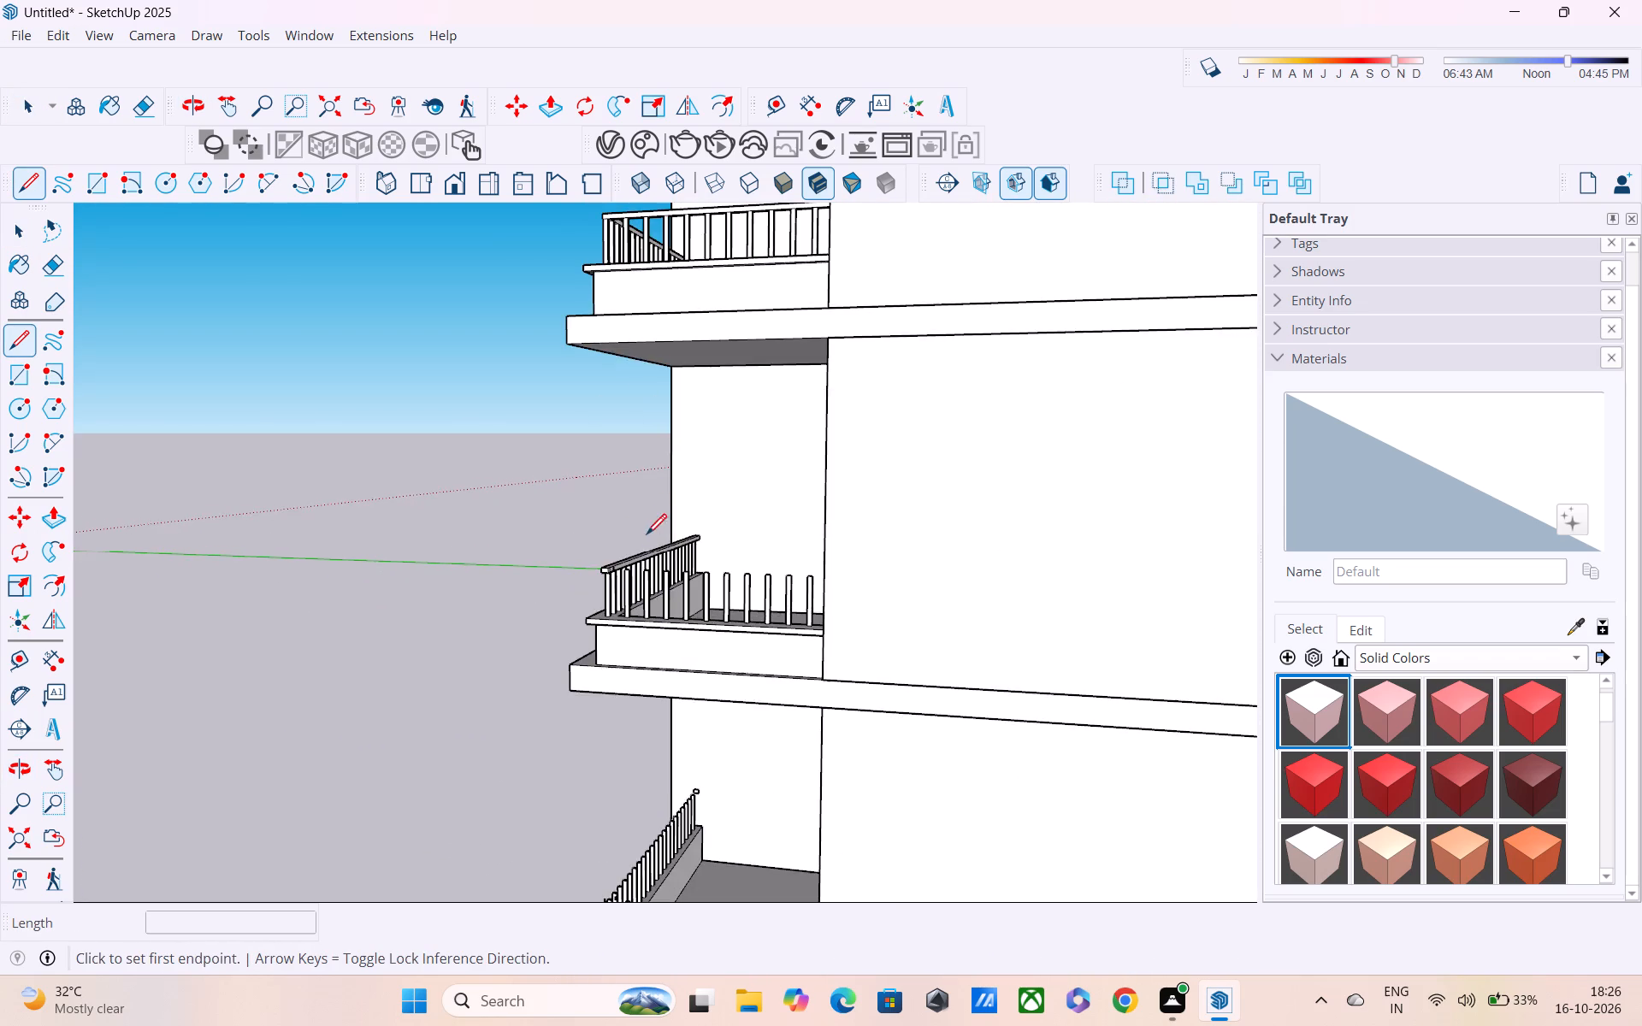
middle_click_drag(639, 563, 606, 518)
scroll(606, 522, "up", 5)
scroll(602, 534, "down", 5)
scroll(579, 579, "up", 20)
scroll(563, 520, "up", 5)
scroll(568, 527, "down", 1)
scroll(569, 534, "up", 5)
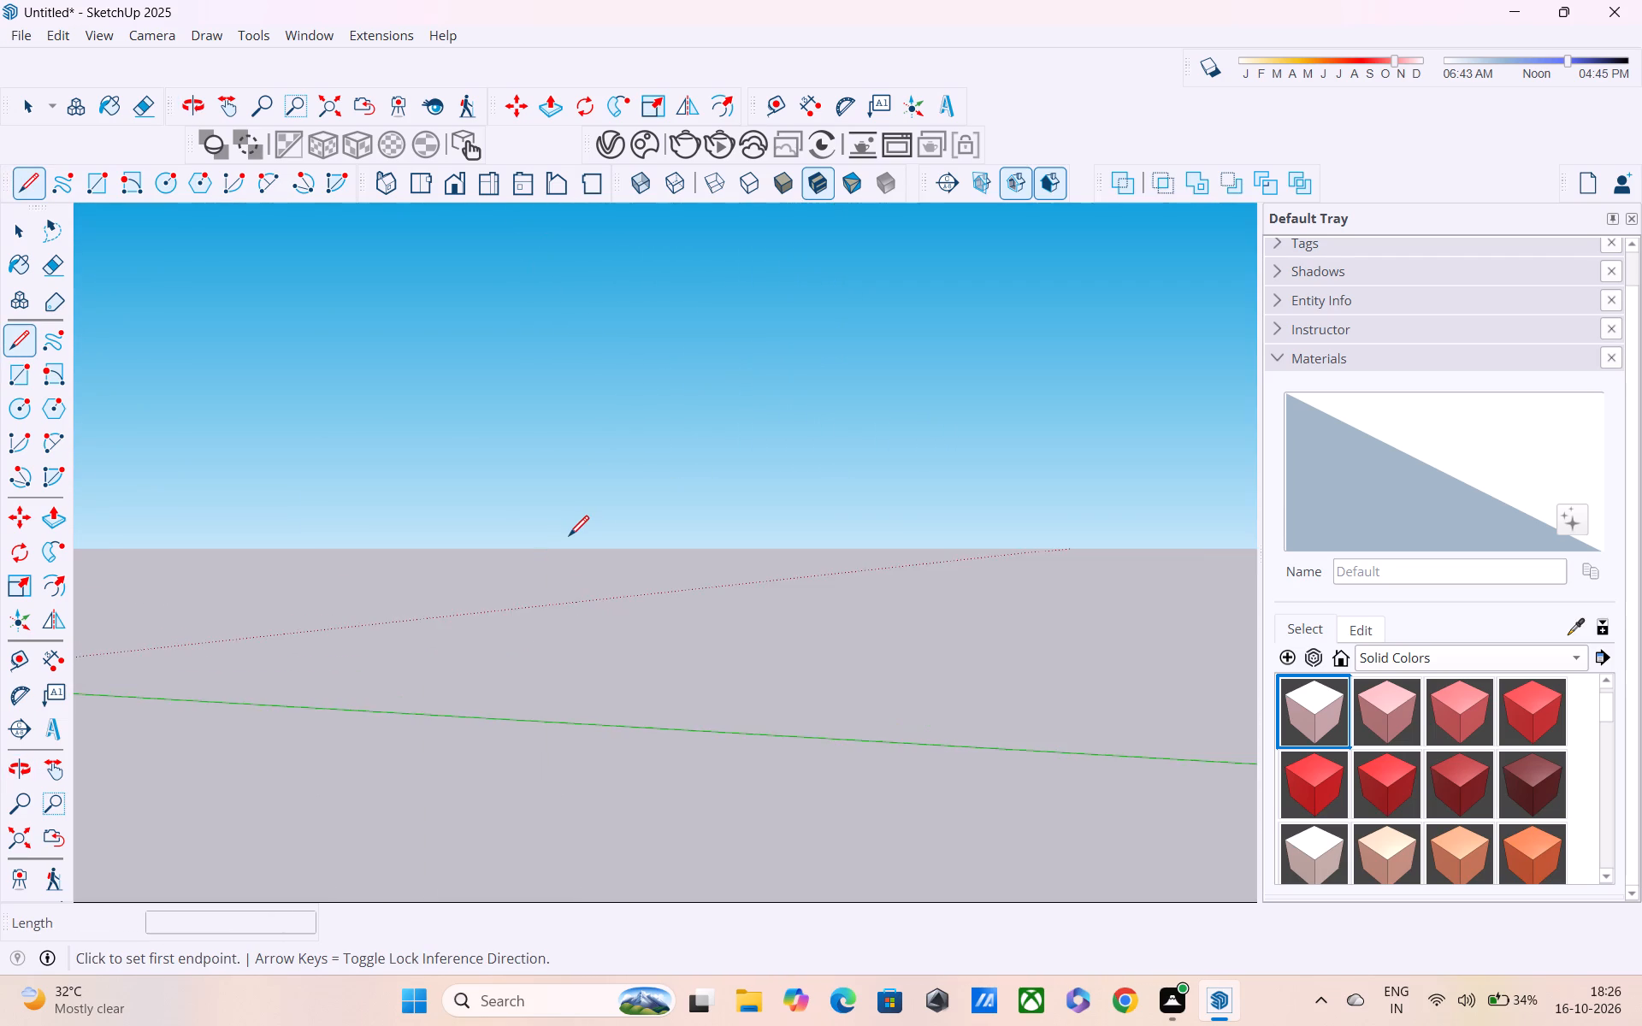
scroll(569, 540, "down", 4)
scroll(570, 556, "up", 12)
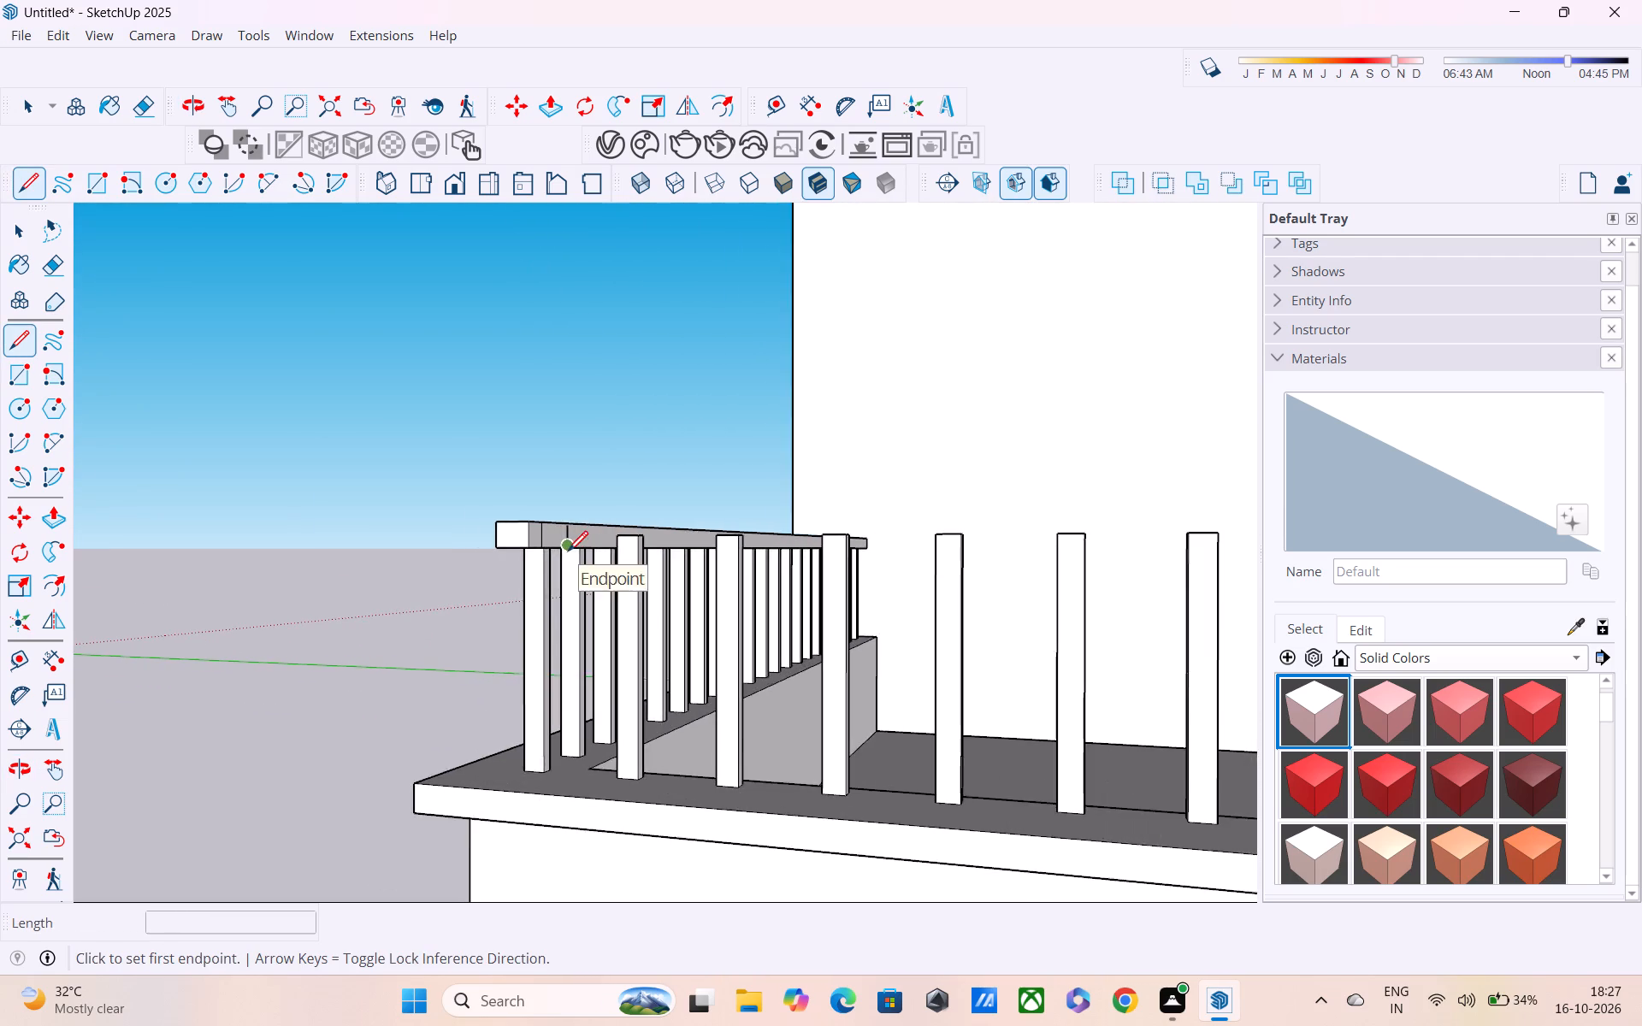
scroll(568, 553, "up", 2)
left_click(551, 551)
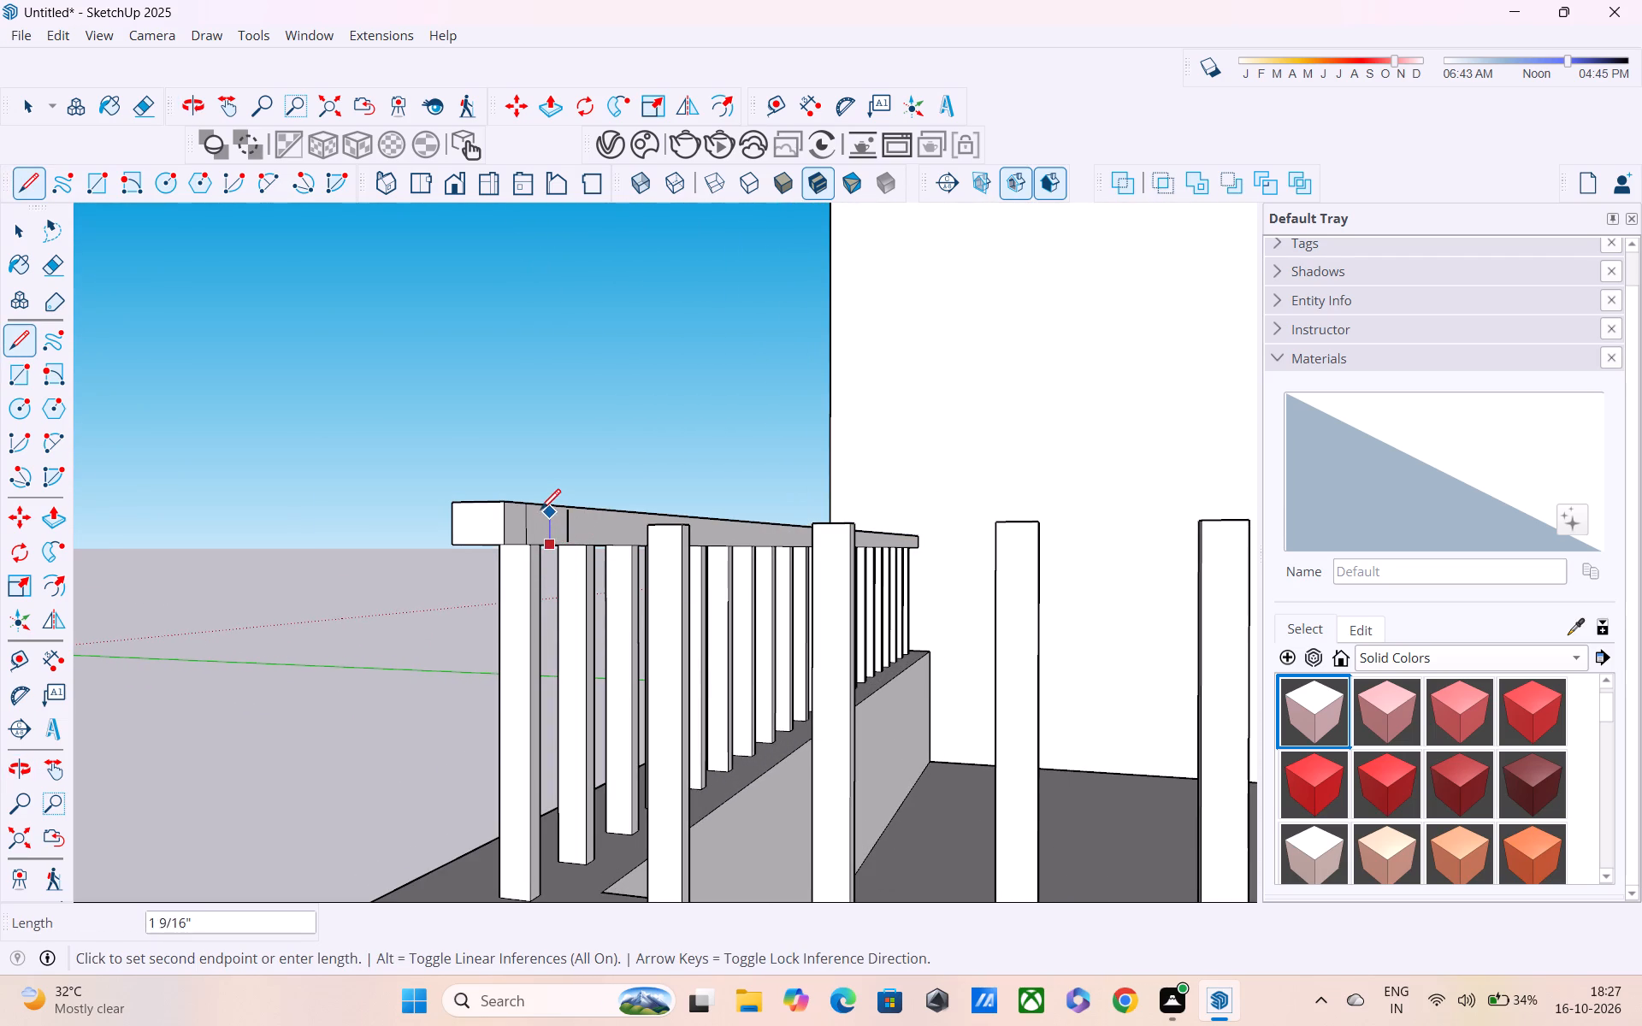
left_click(540, 509)
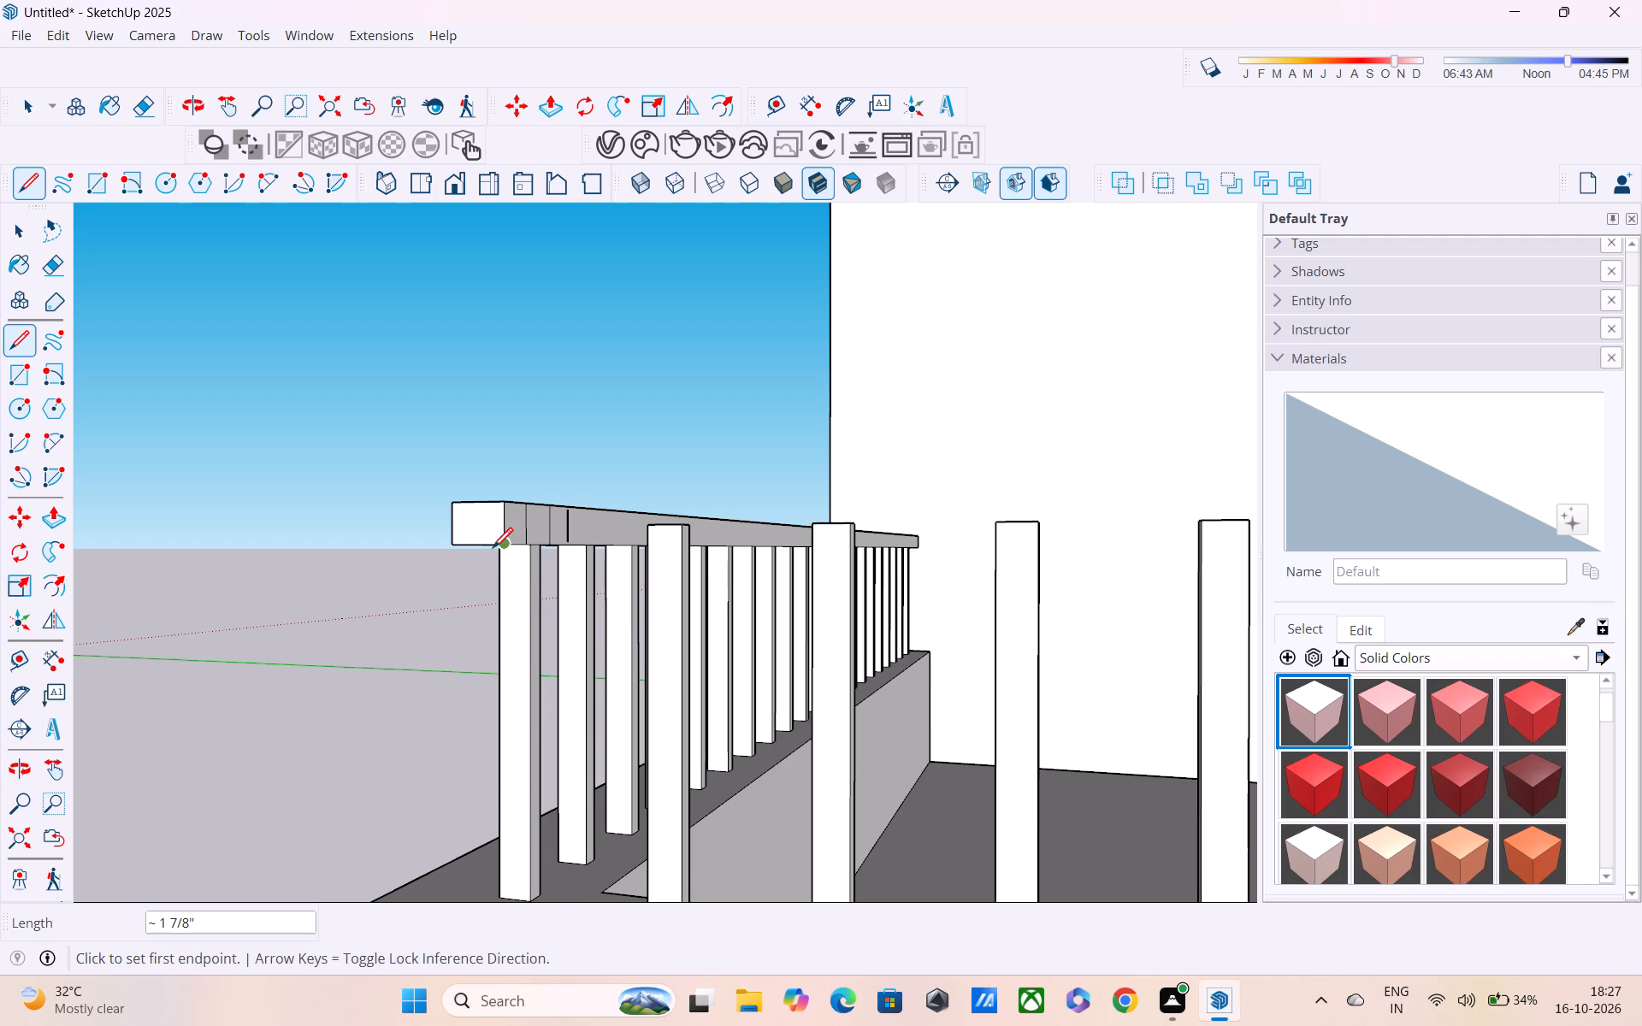
Push/Pull the marked section of the rail's inner side face about 9' 1/8" across the front balusters to the side wall.
scroll(537, 523, "down", 5)
middle_click_drag(533, 534, 363, 612)
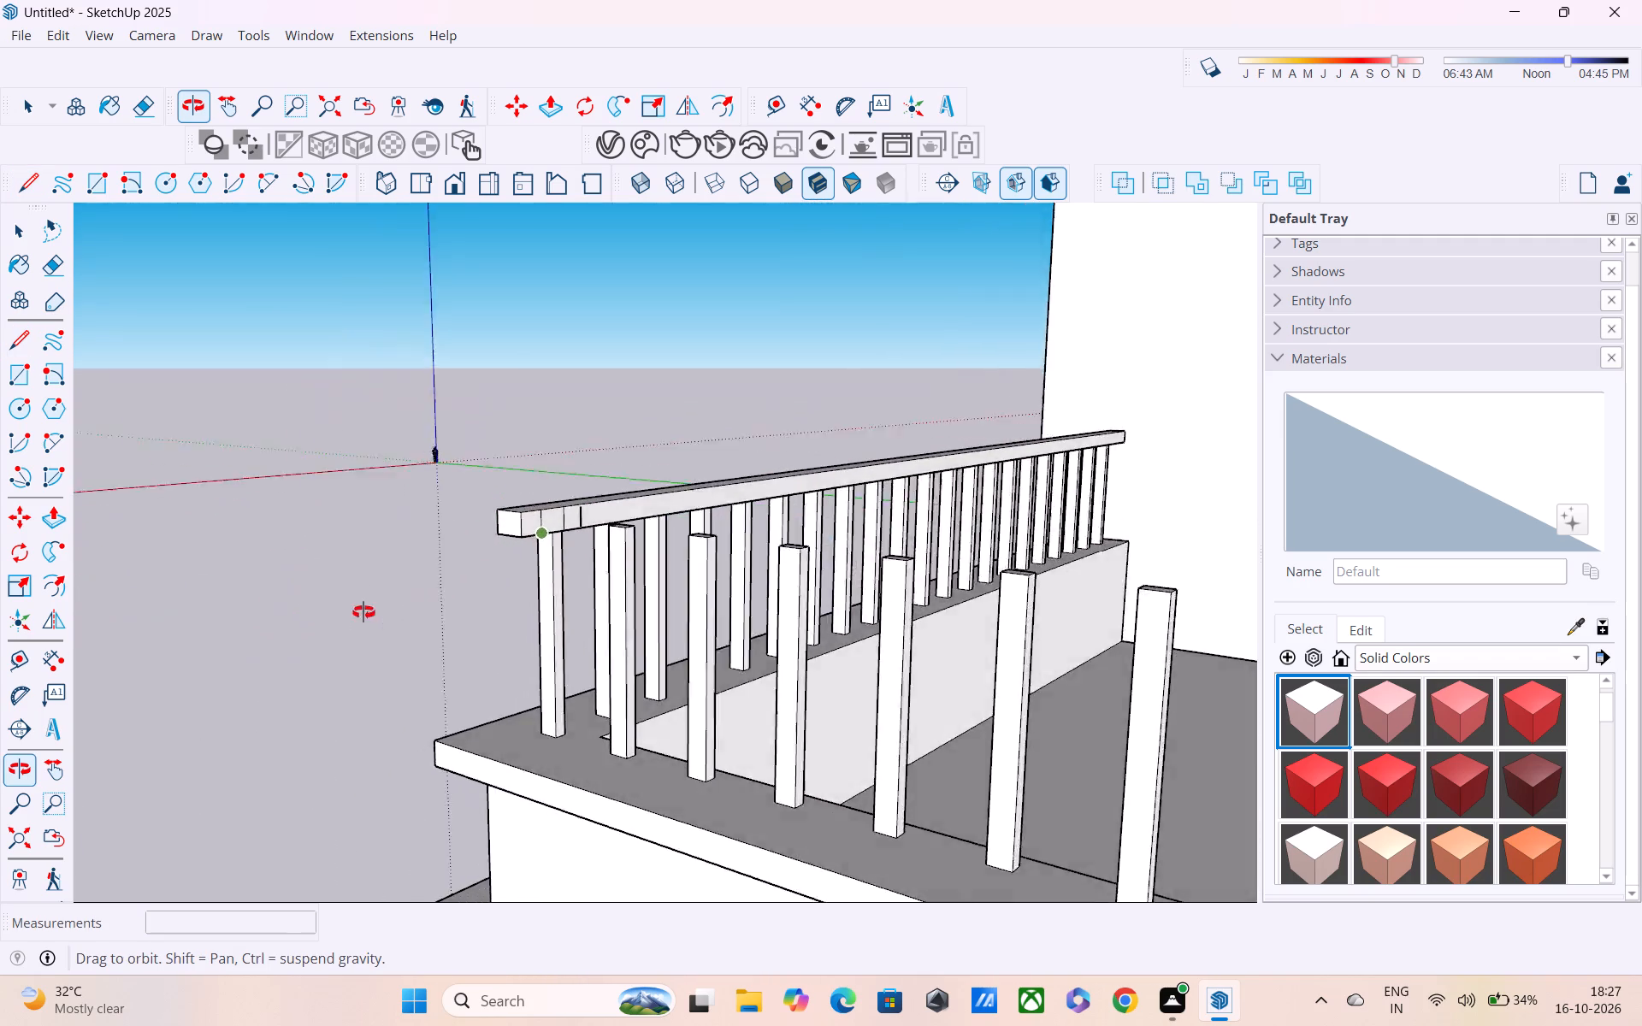
middle_click_drag(363, 612, 235, 657)
scroll(601, 497, "up", 3)
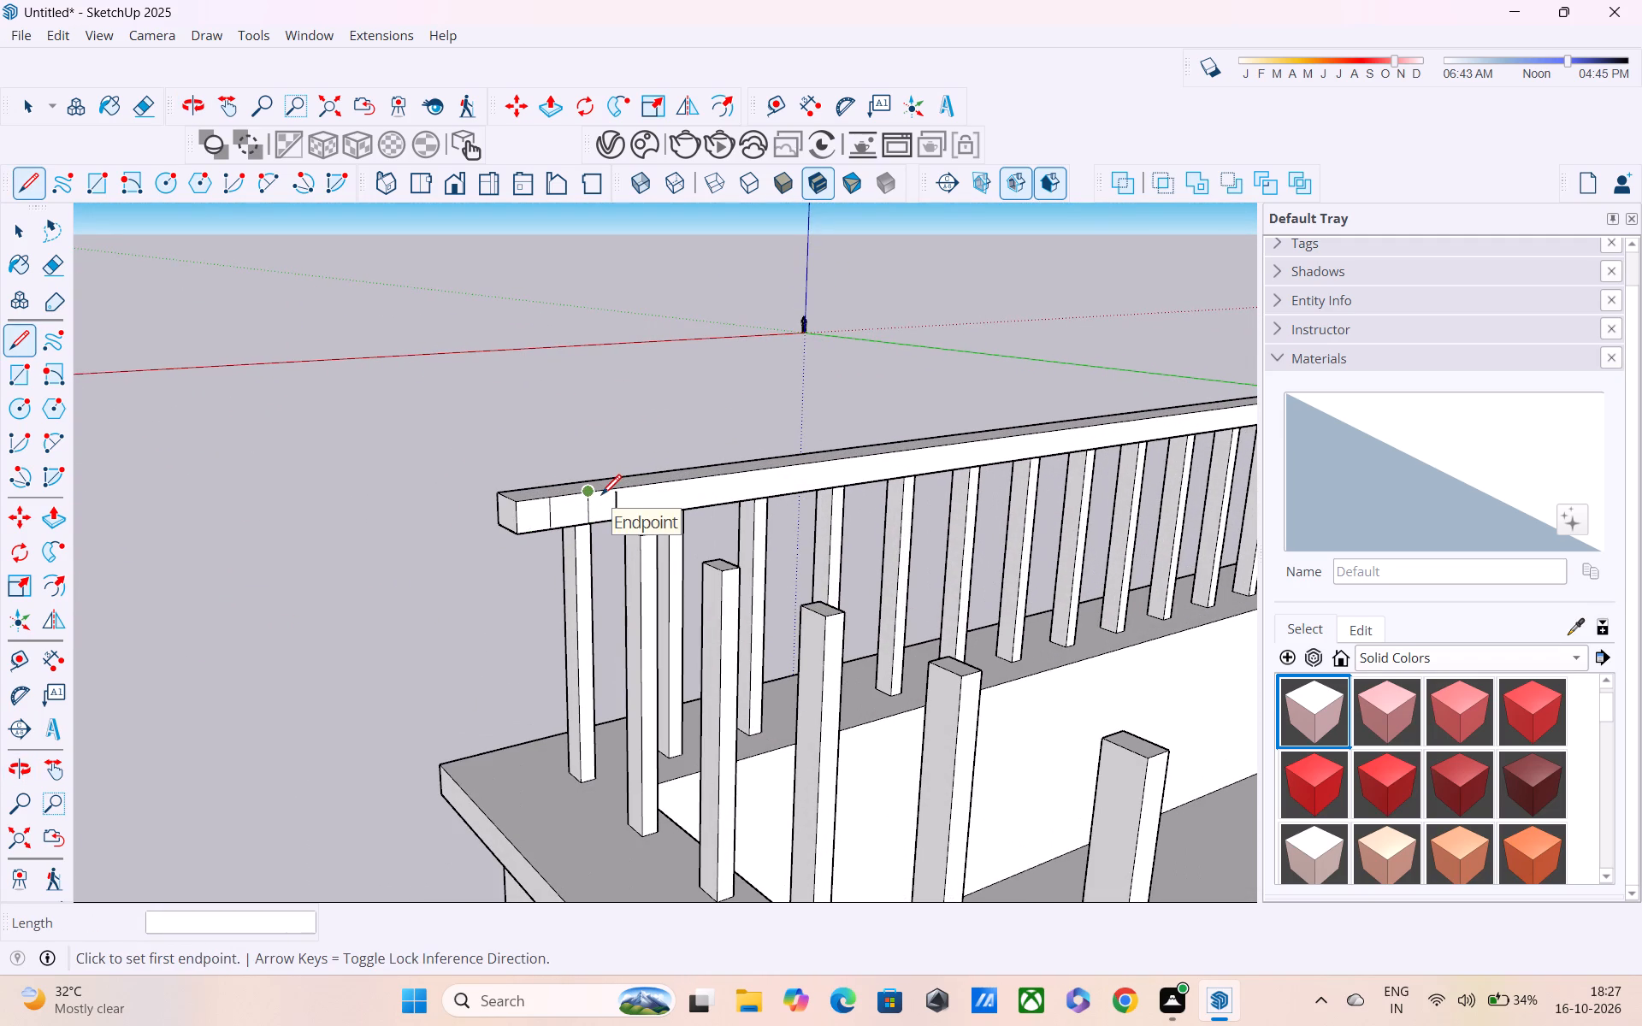
key("p")
left_click(576, 499)
scroll(752, 555, "down", 4)
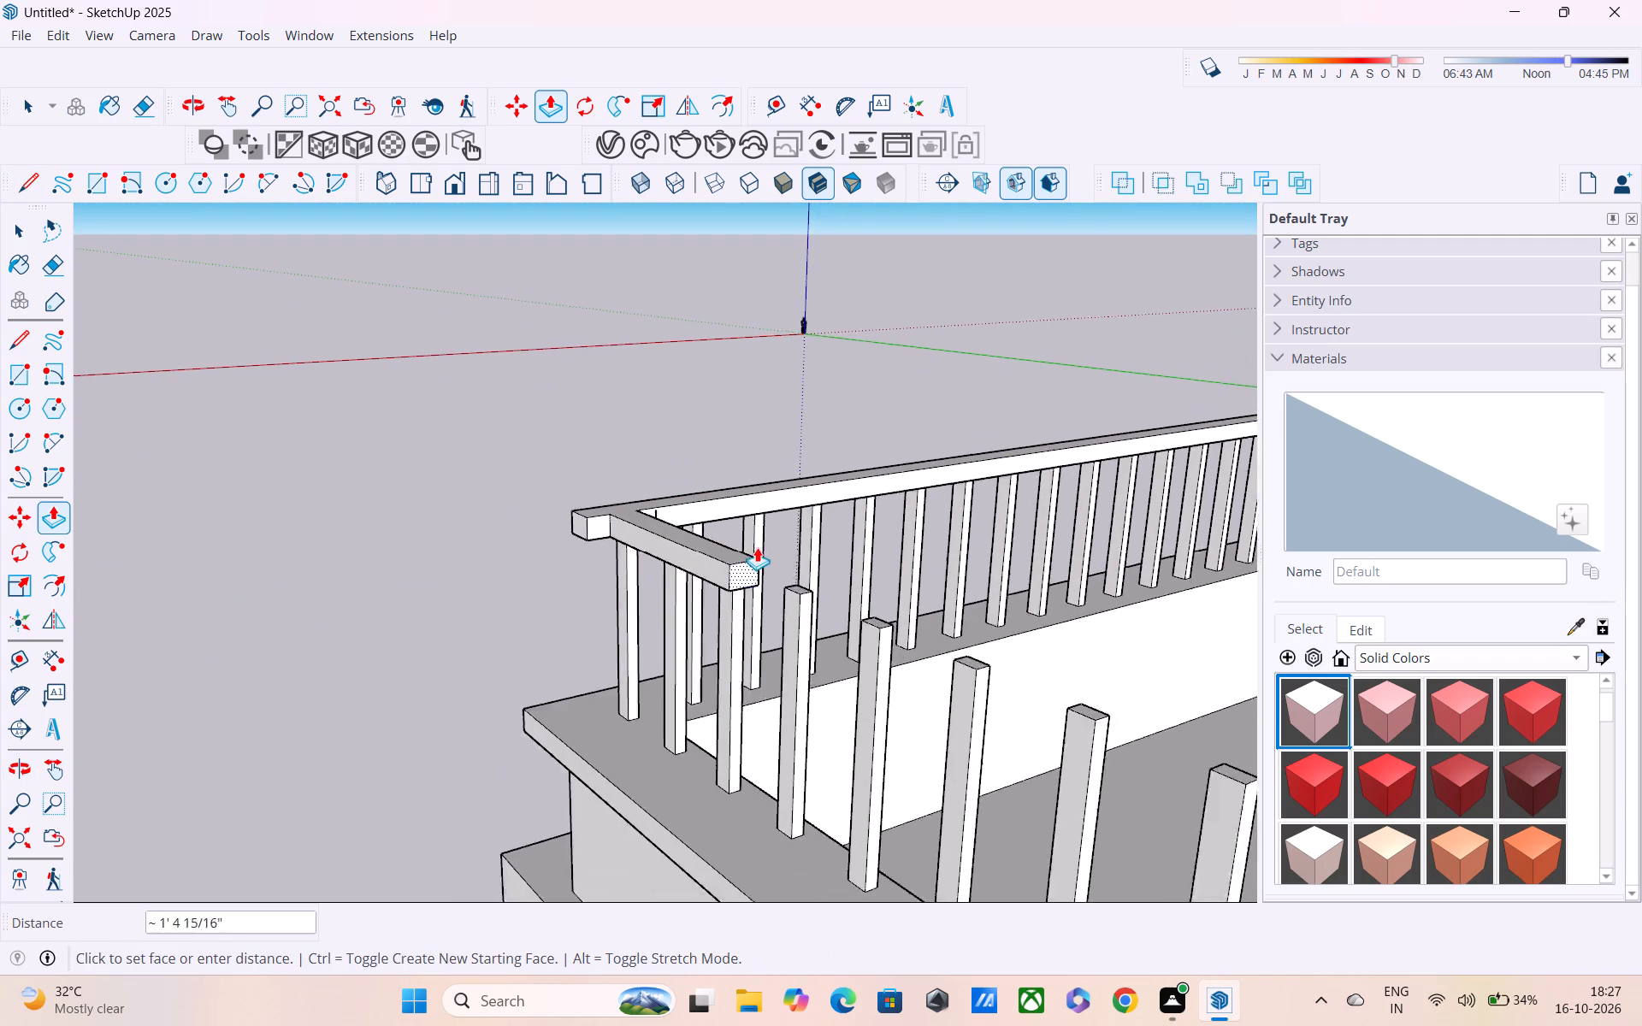
scroll(757, 547, "down", 5)
middle_click_drag(910, 607, 930, 616)
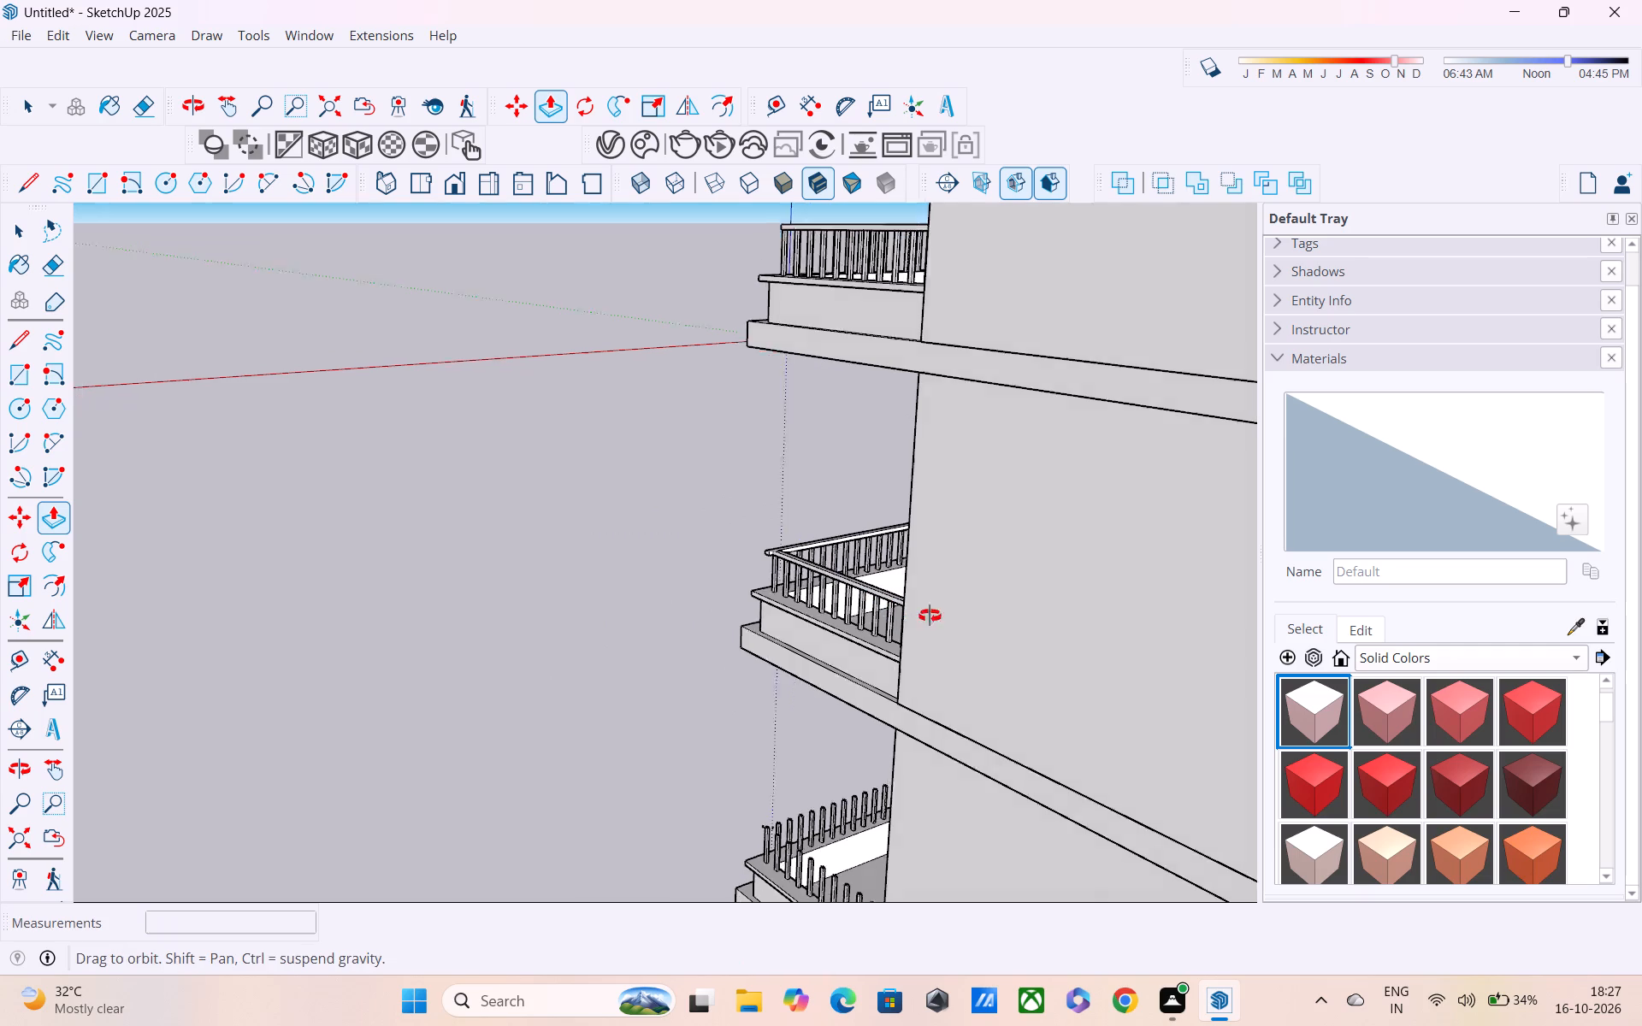
middle_click_drag(930, 616, 1395, 612)
left_click(1013, 569)
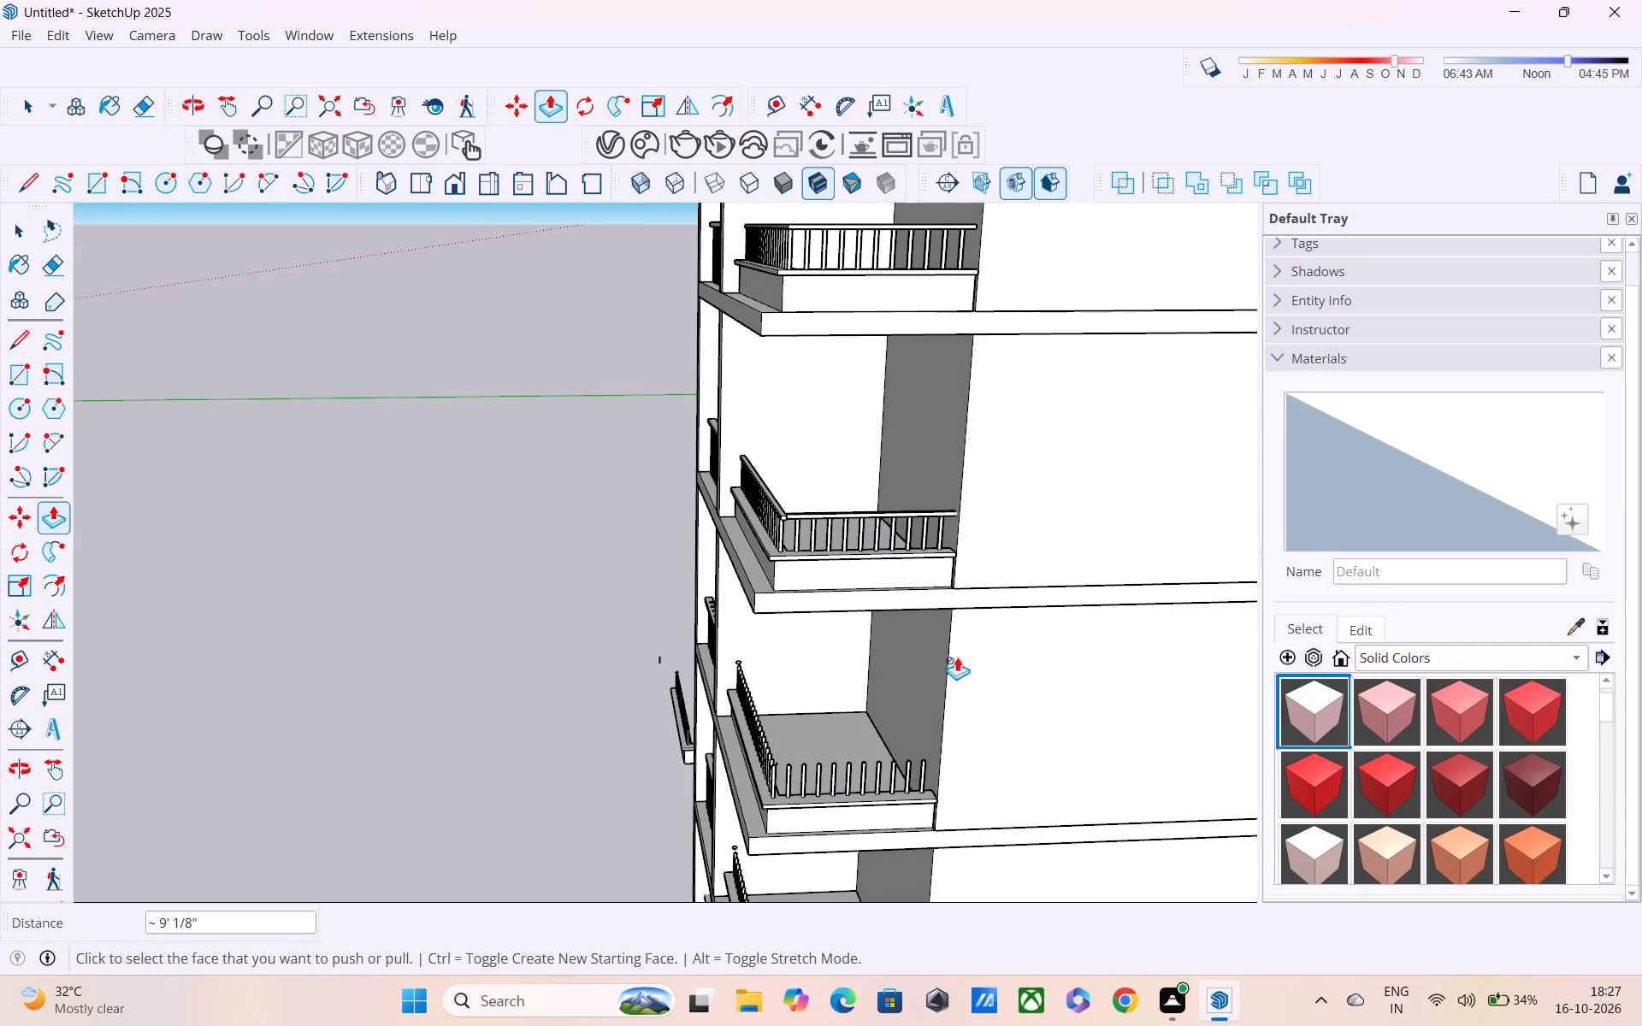
On the balcony one storey below, retrace the rail-end outline on the wall with a 2 5/8" by about 1 7/8" rectangle.
scroll(868, 768, "down", 2)
middle_click_drag(824, 787, 699, 756)
scroll(721, 672, "up", 6)
scroll(870, 689, "up", 1)
scroll(872, 698, "down", 6)
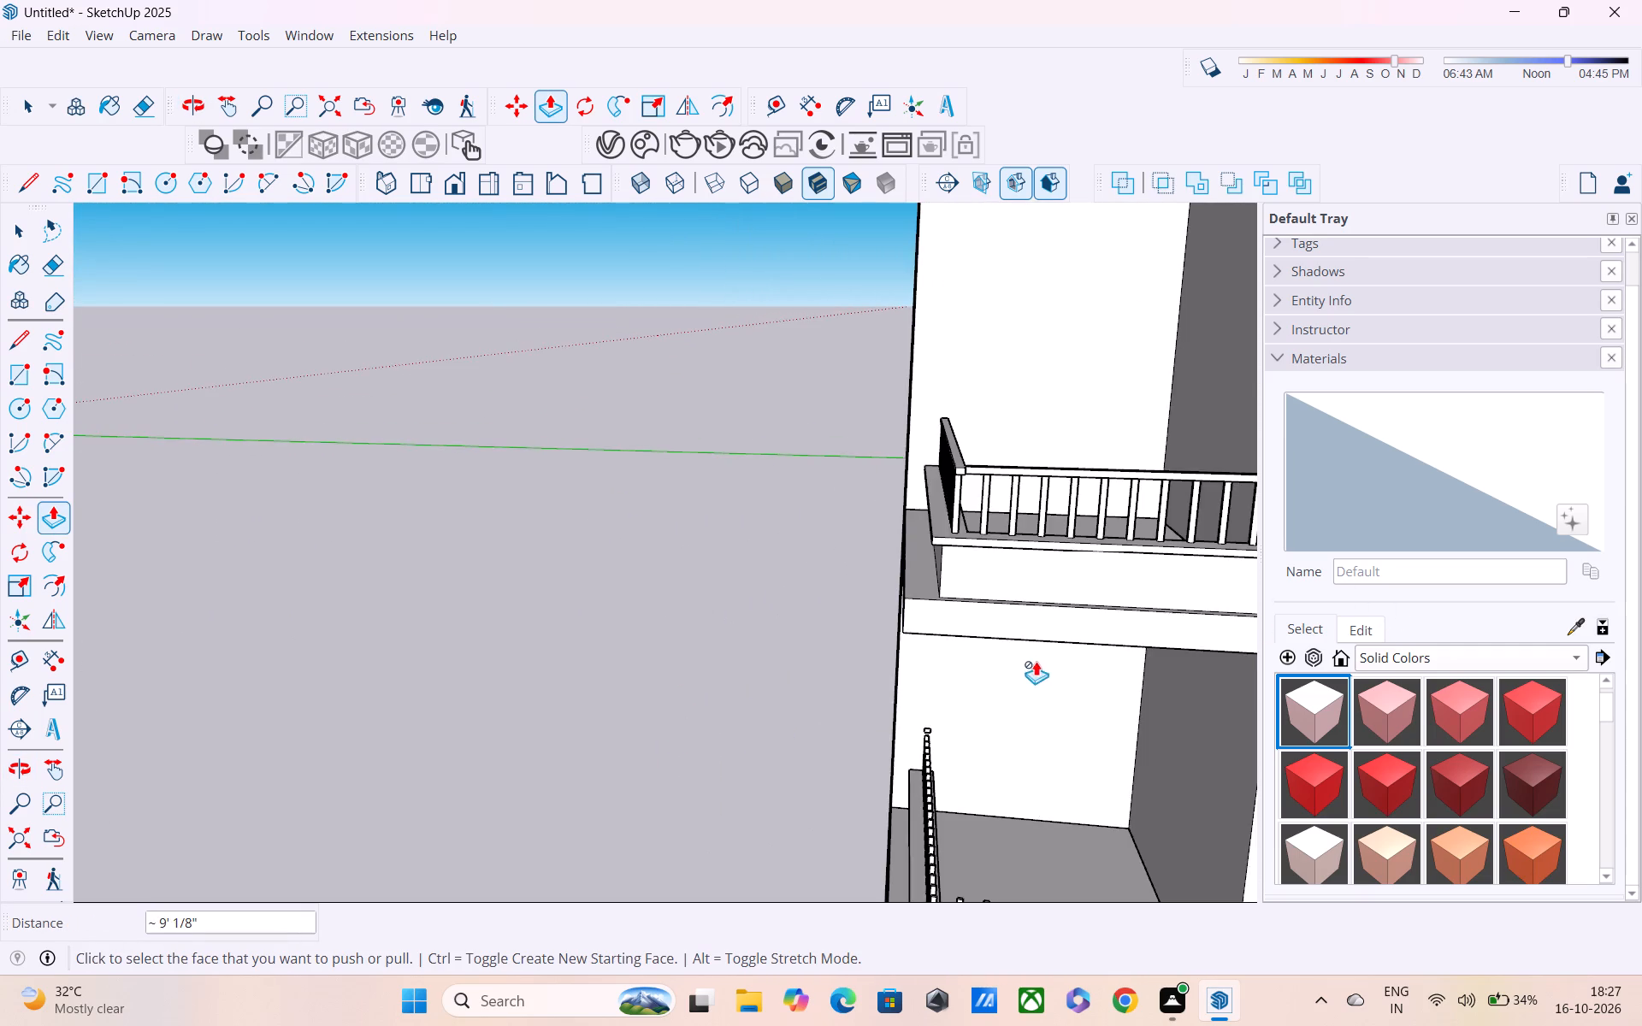
scroll(968, 749, "up", 4)
scroll(933, 743, "down", 1)
middle_click_drag(921, 725, 912, 642)
scroll(934, 683, "up", 10)
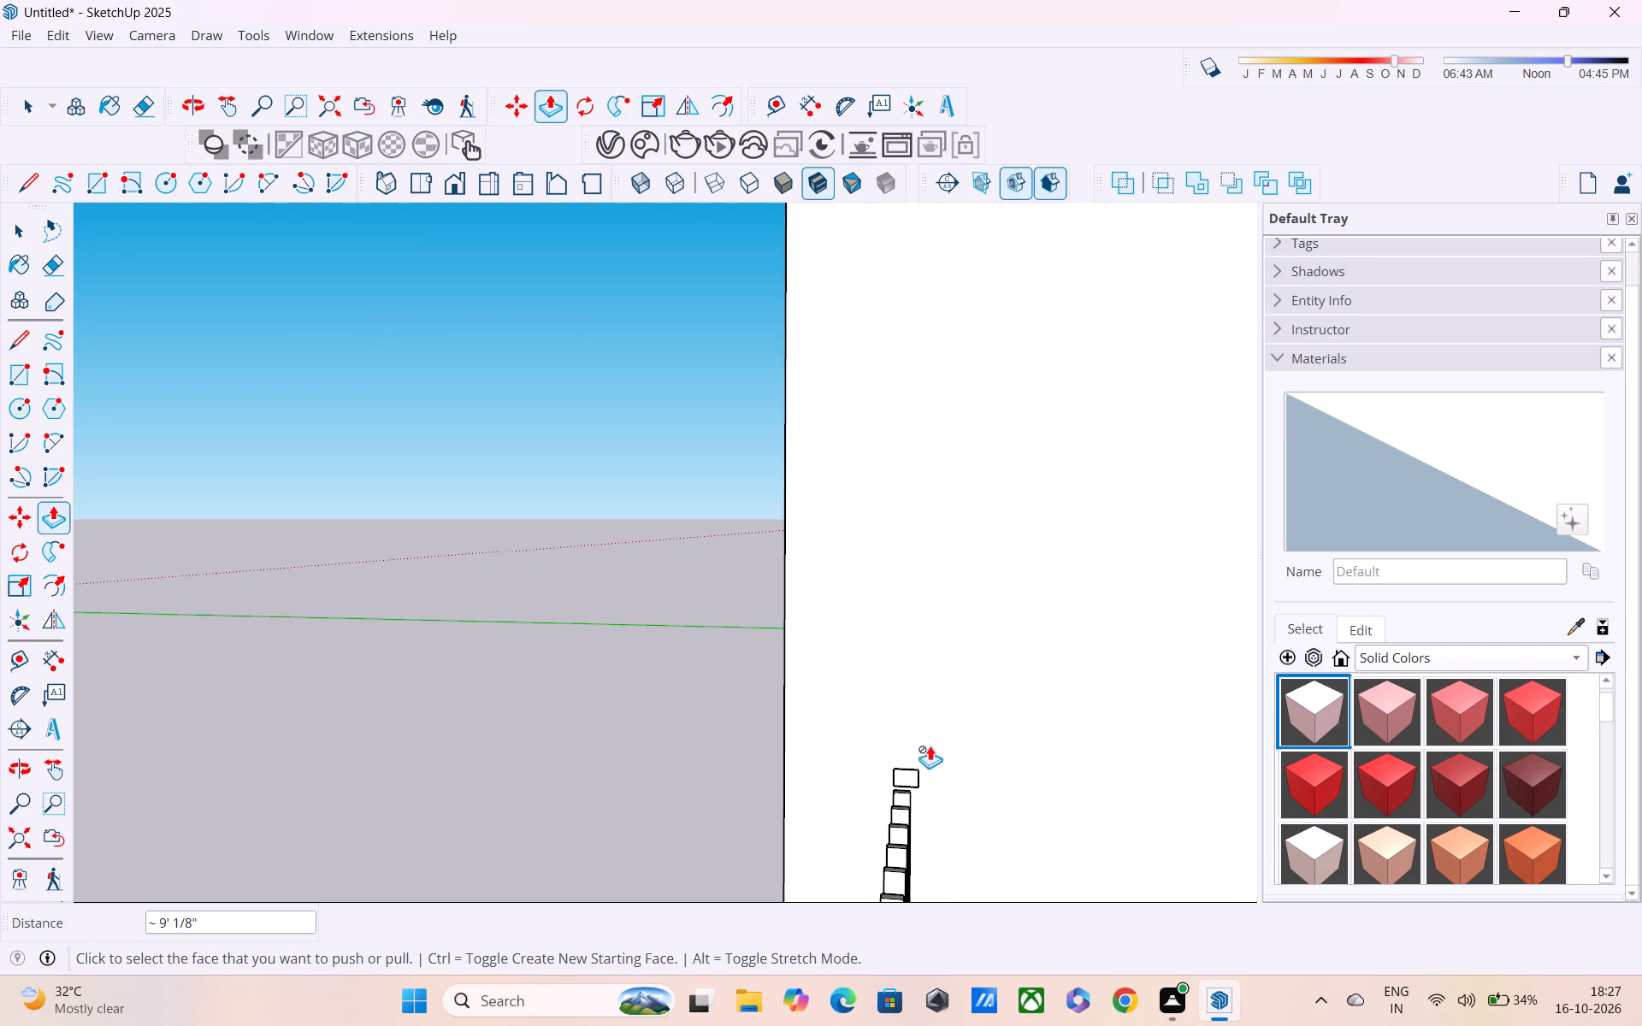
middle_click_drag(913, 723, 909, 596, "shift")
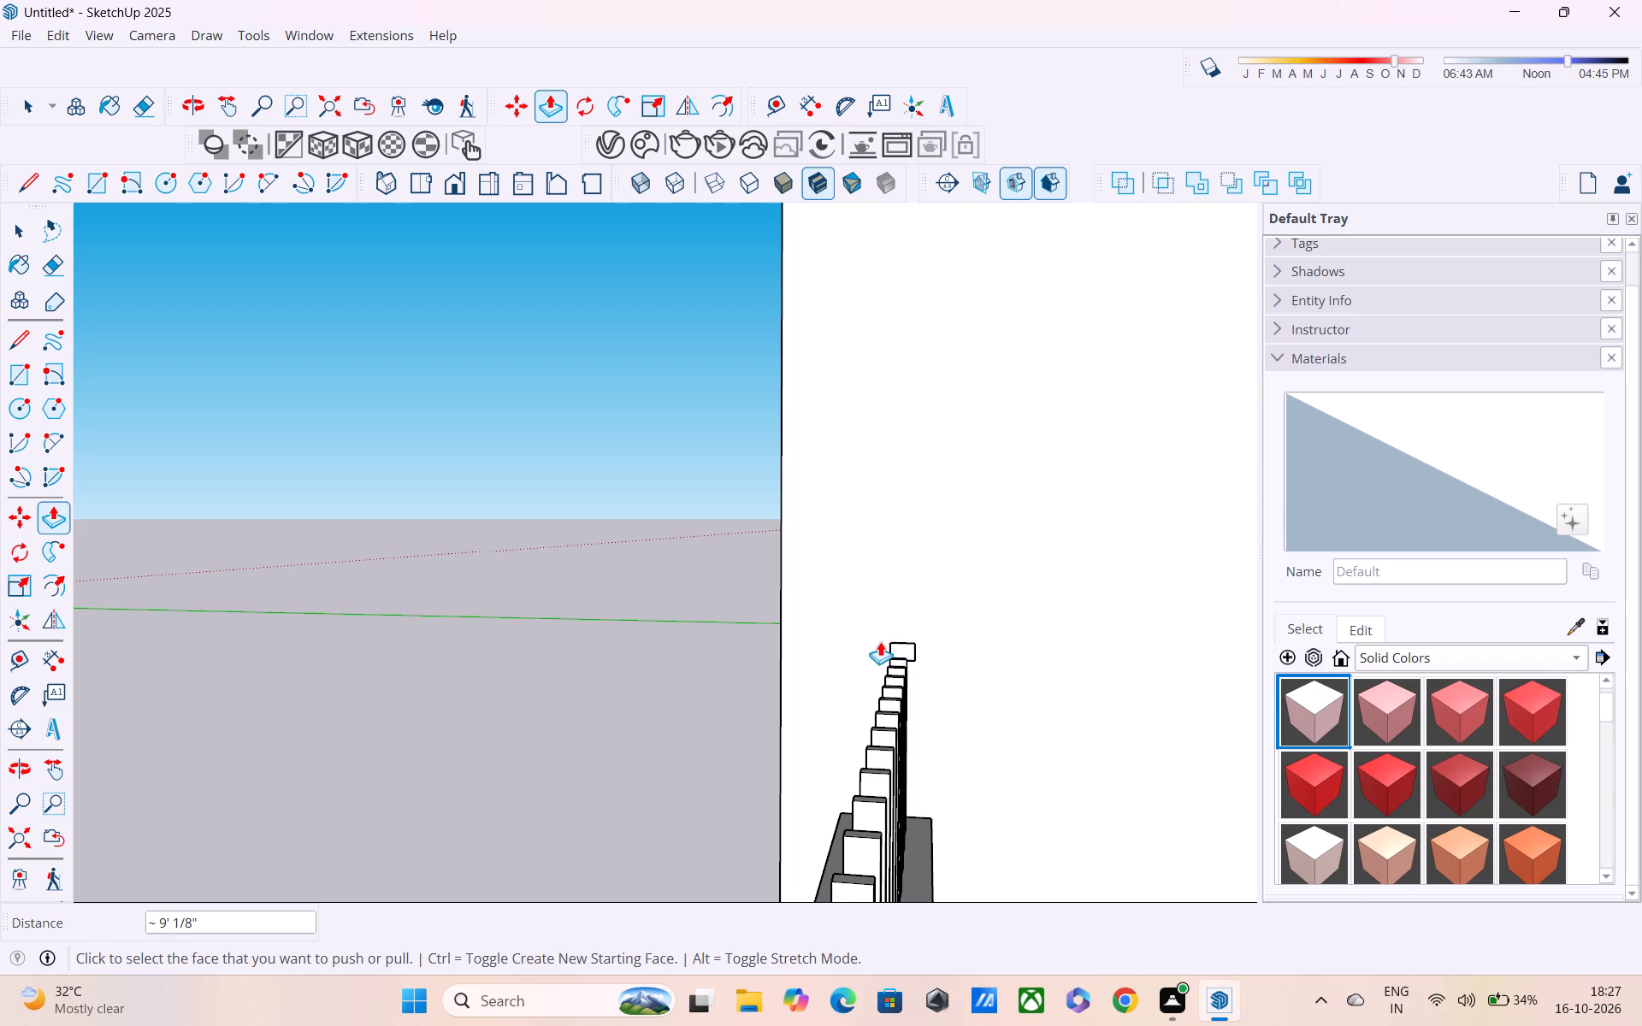
key("r")
scroll(881, 660, "up", 4)
left_click(891, 639)
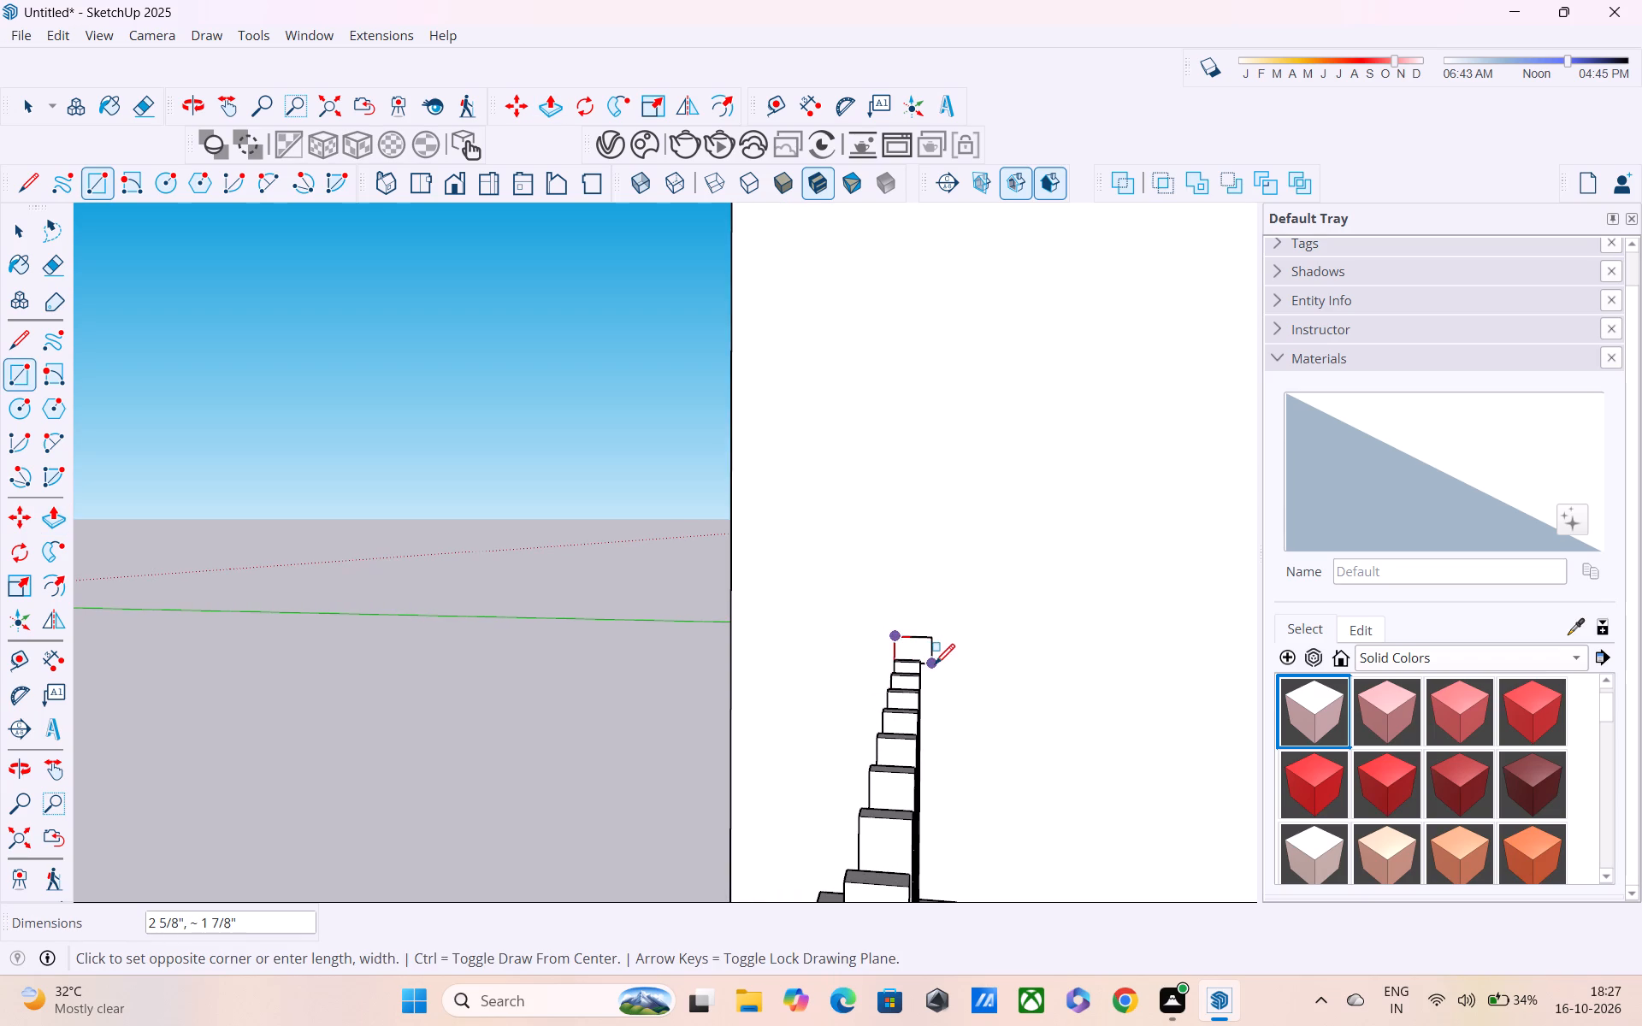
left_click(936, 666)
key("space")
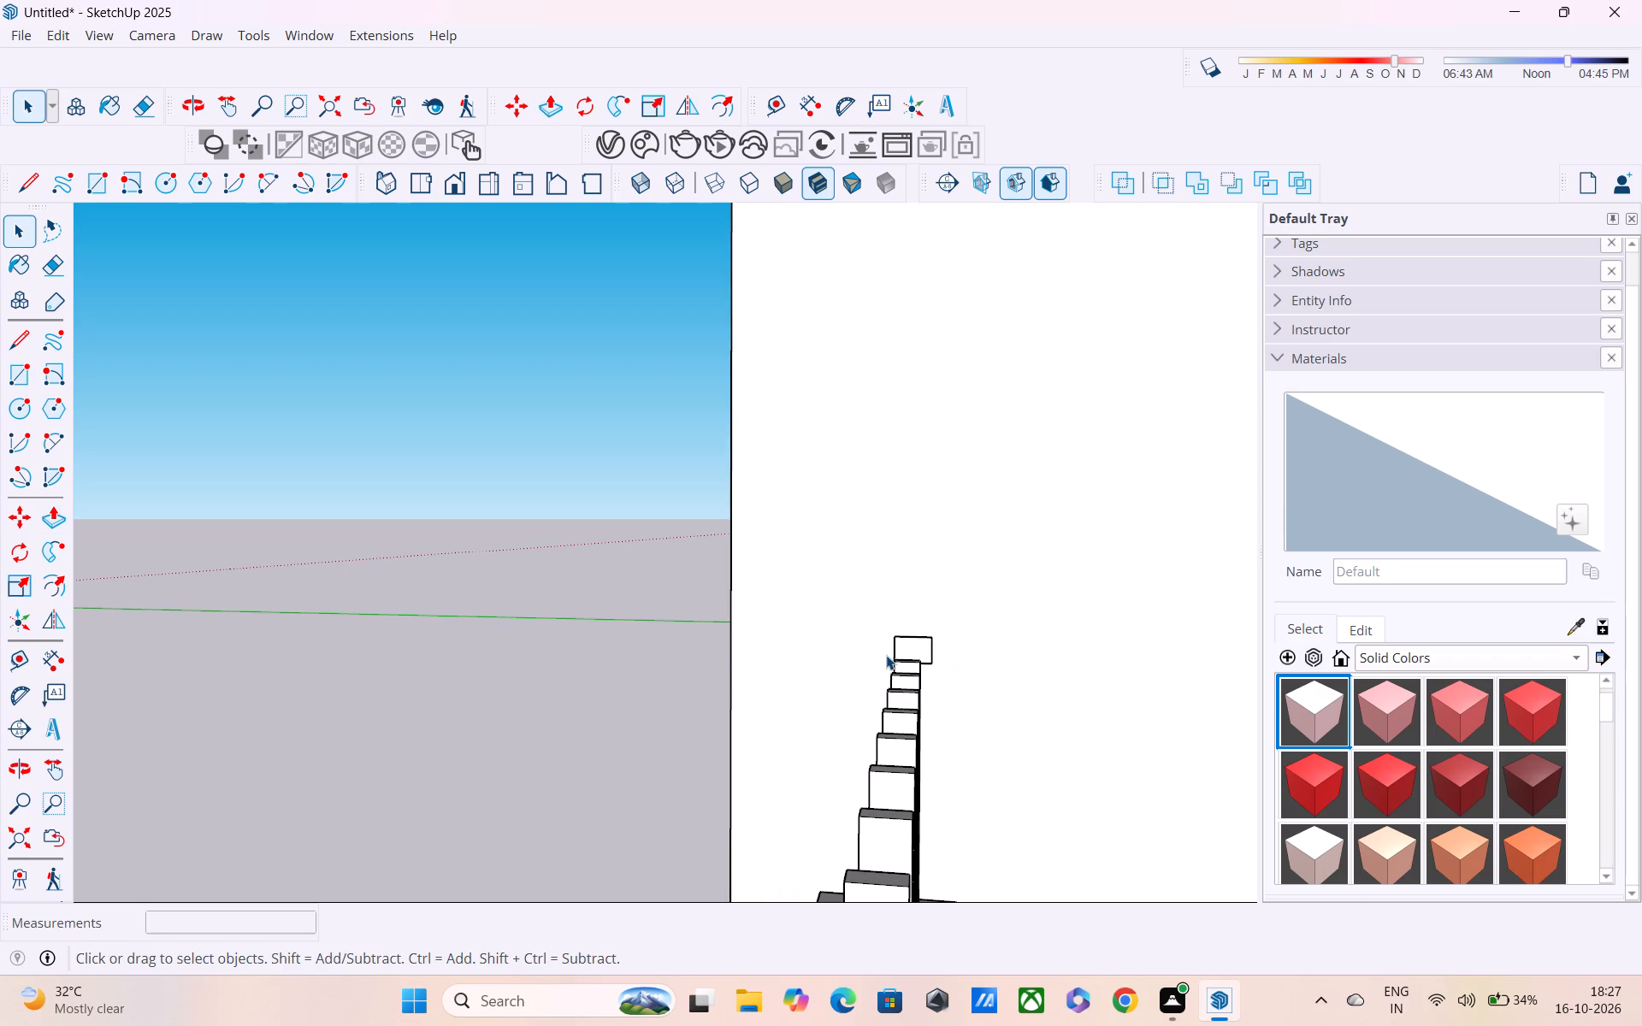
Extrude the retraced rail profile about 11' 10 3/16" from the wall over the side balusters, just past the corner baluster.
key("p")
left_click(910, 636)
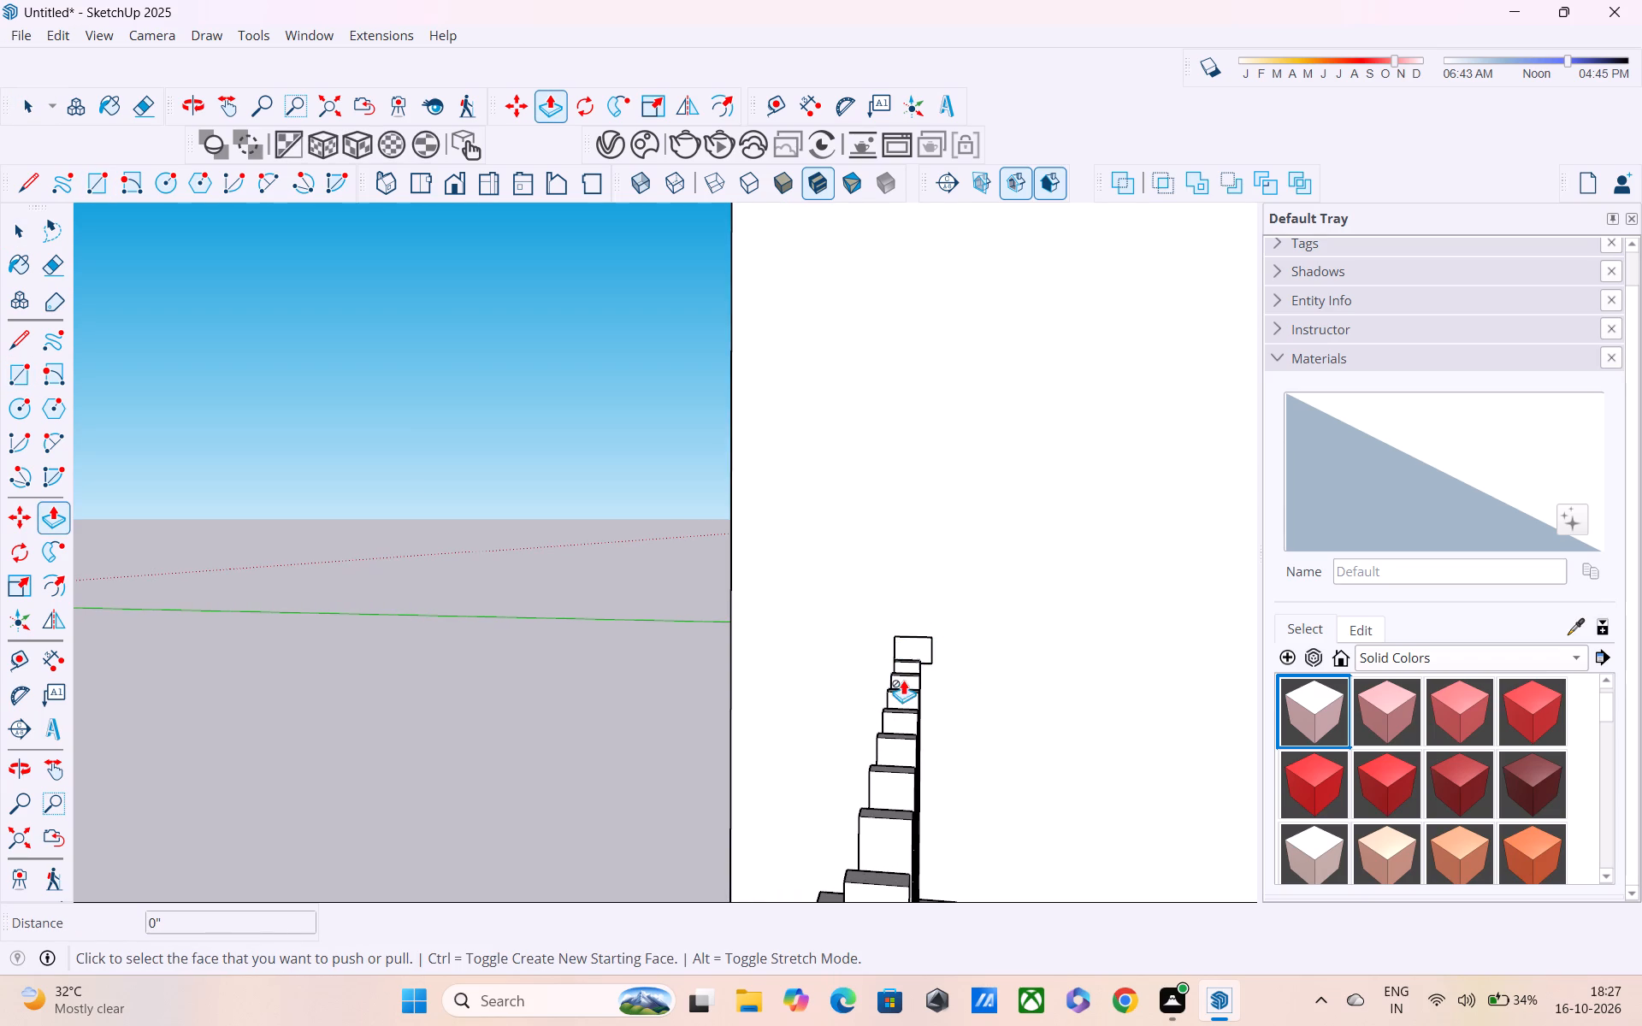
middle_click_drag(904, 625, 859, 563)
scroll(871, 581, "down", 1)
scroll(908, 650, "up", 5)
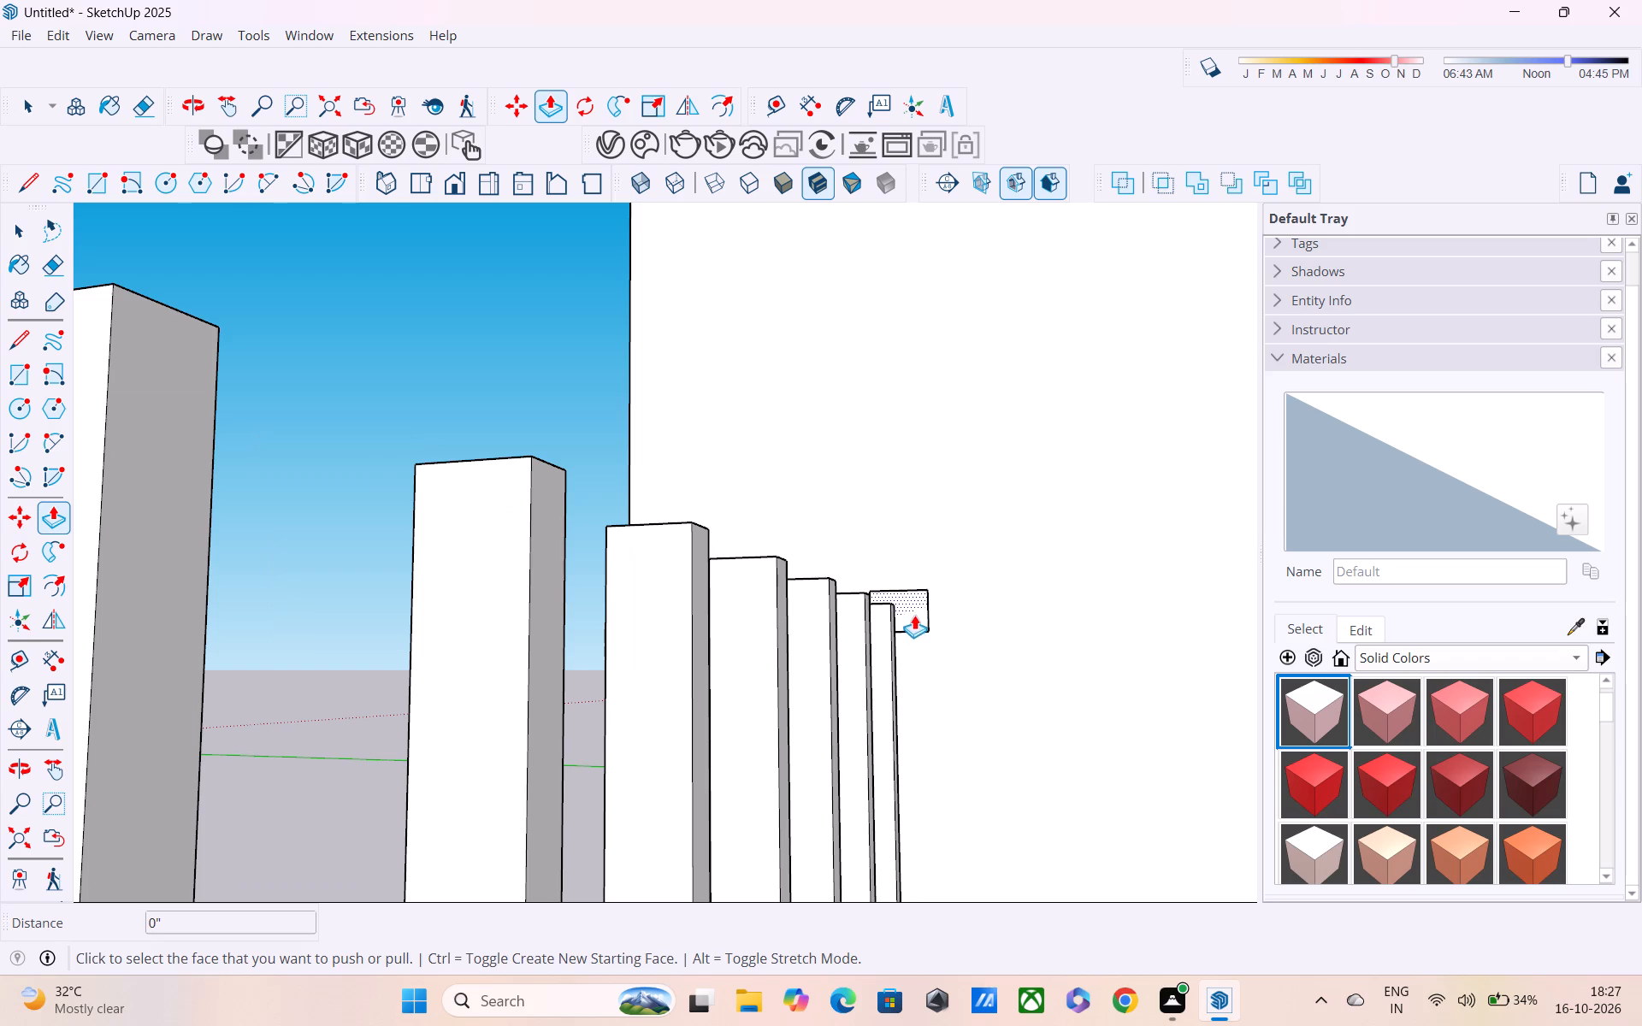
left_click(913, 603)
scroll(865, 612, "down", 16)
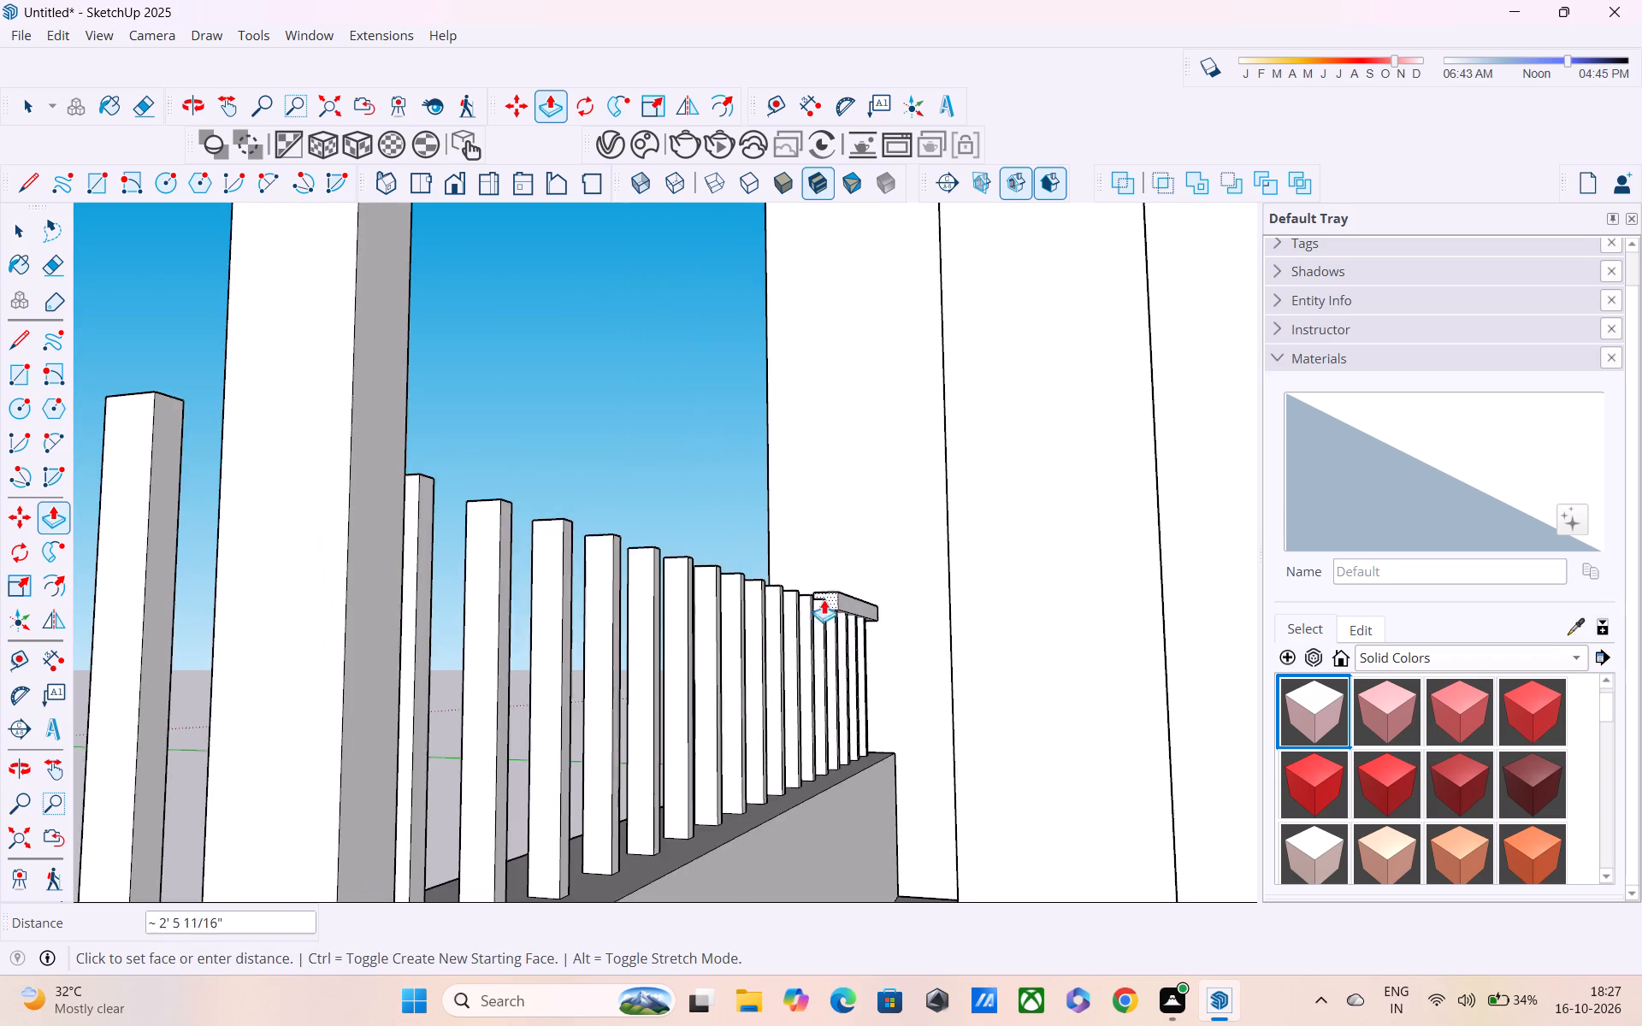
scroll(824, 599, "down", 9)
scroll(736, 579, "down", 1)
middle_click_drag(732, 605, 776, 689)
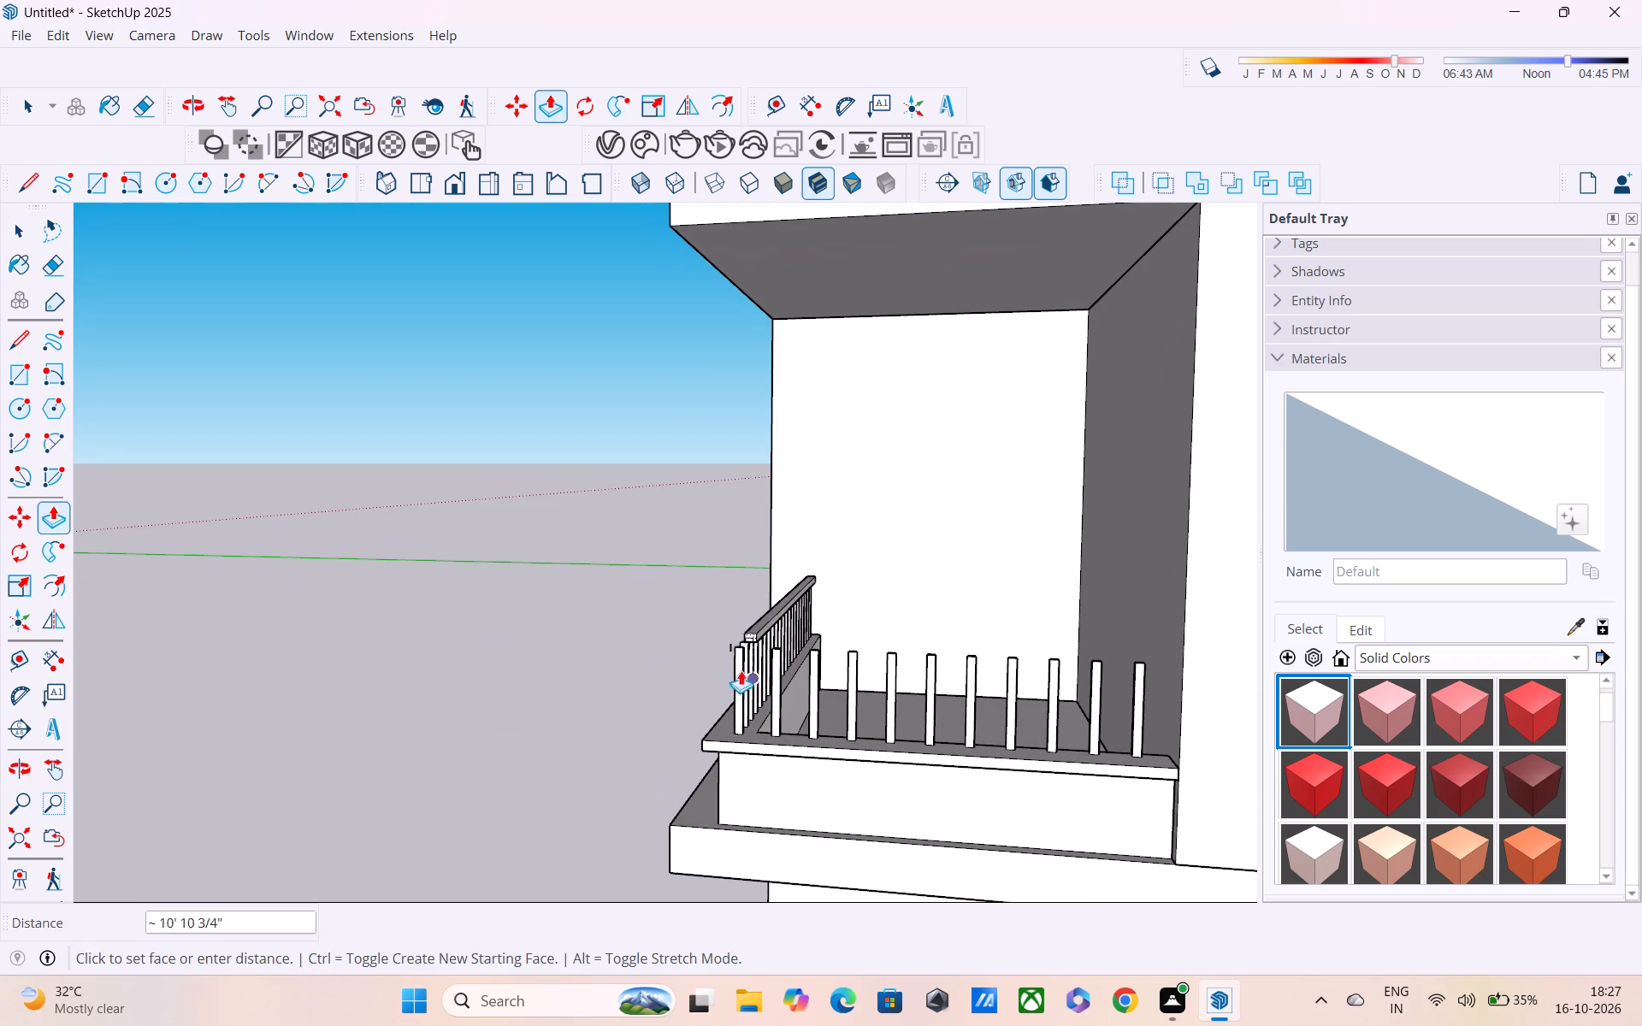
left_click(741, 652)
Draw a vertical line about 1 7/8" long across the new rail's inner side face, near its free end at the corner baluster.
middle_click_drag(739, 652, 619, 653)
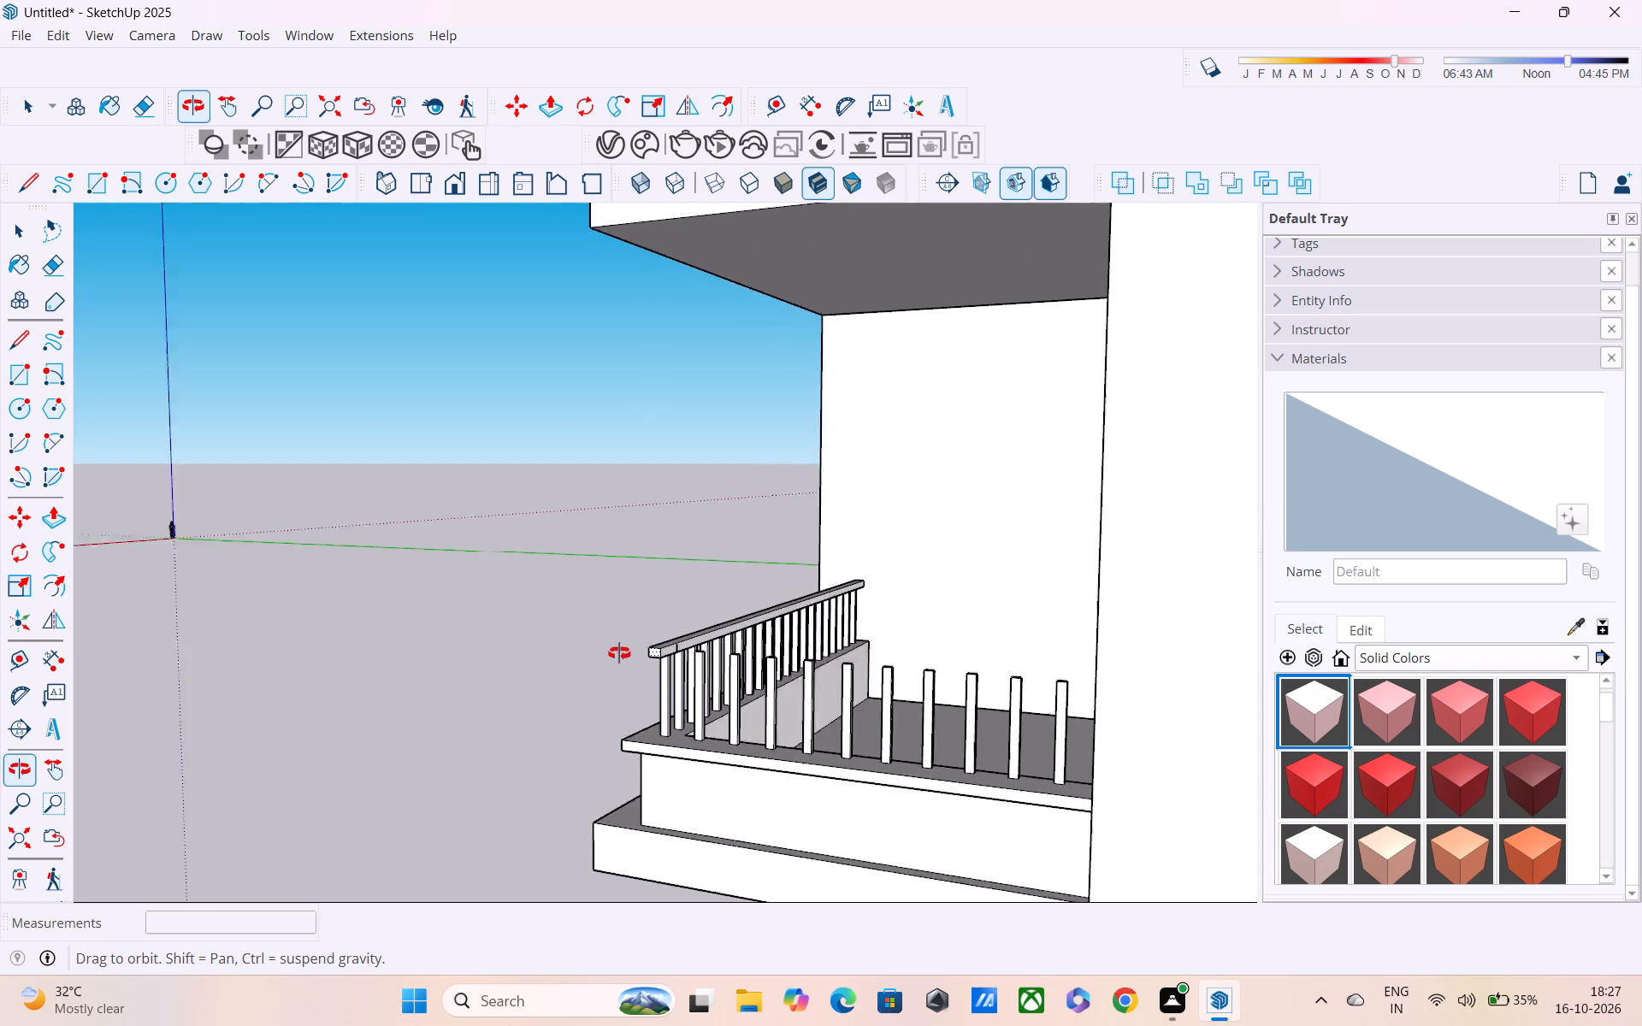
middle_click_drag(619, 653, 432, 681)
scroll(432, 681, "up", 5)
scroll(663, 619, "down", 4)
scroll(664, 619, "up", 1)
scroll(667, 619, "down", 4)
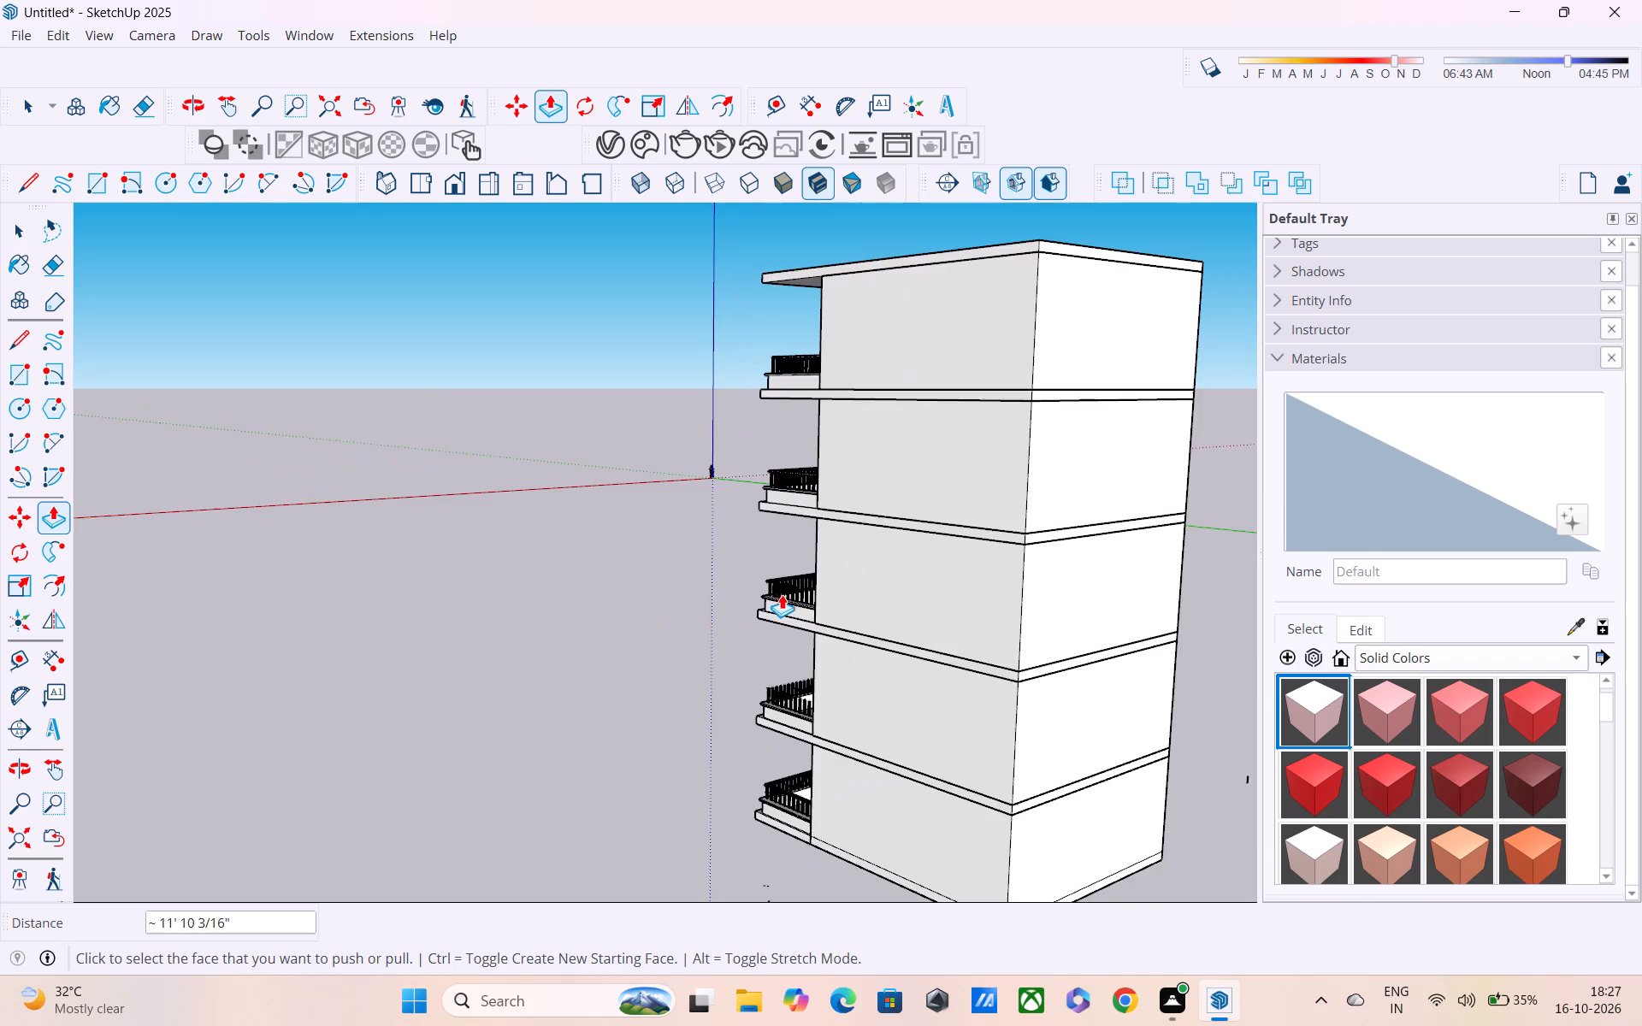
scroll(782, 594, "up", 15)
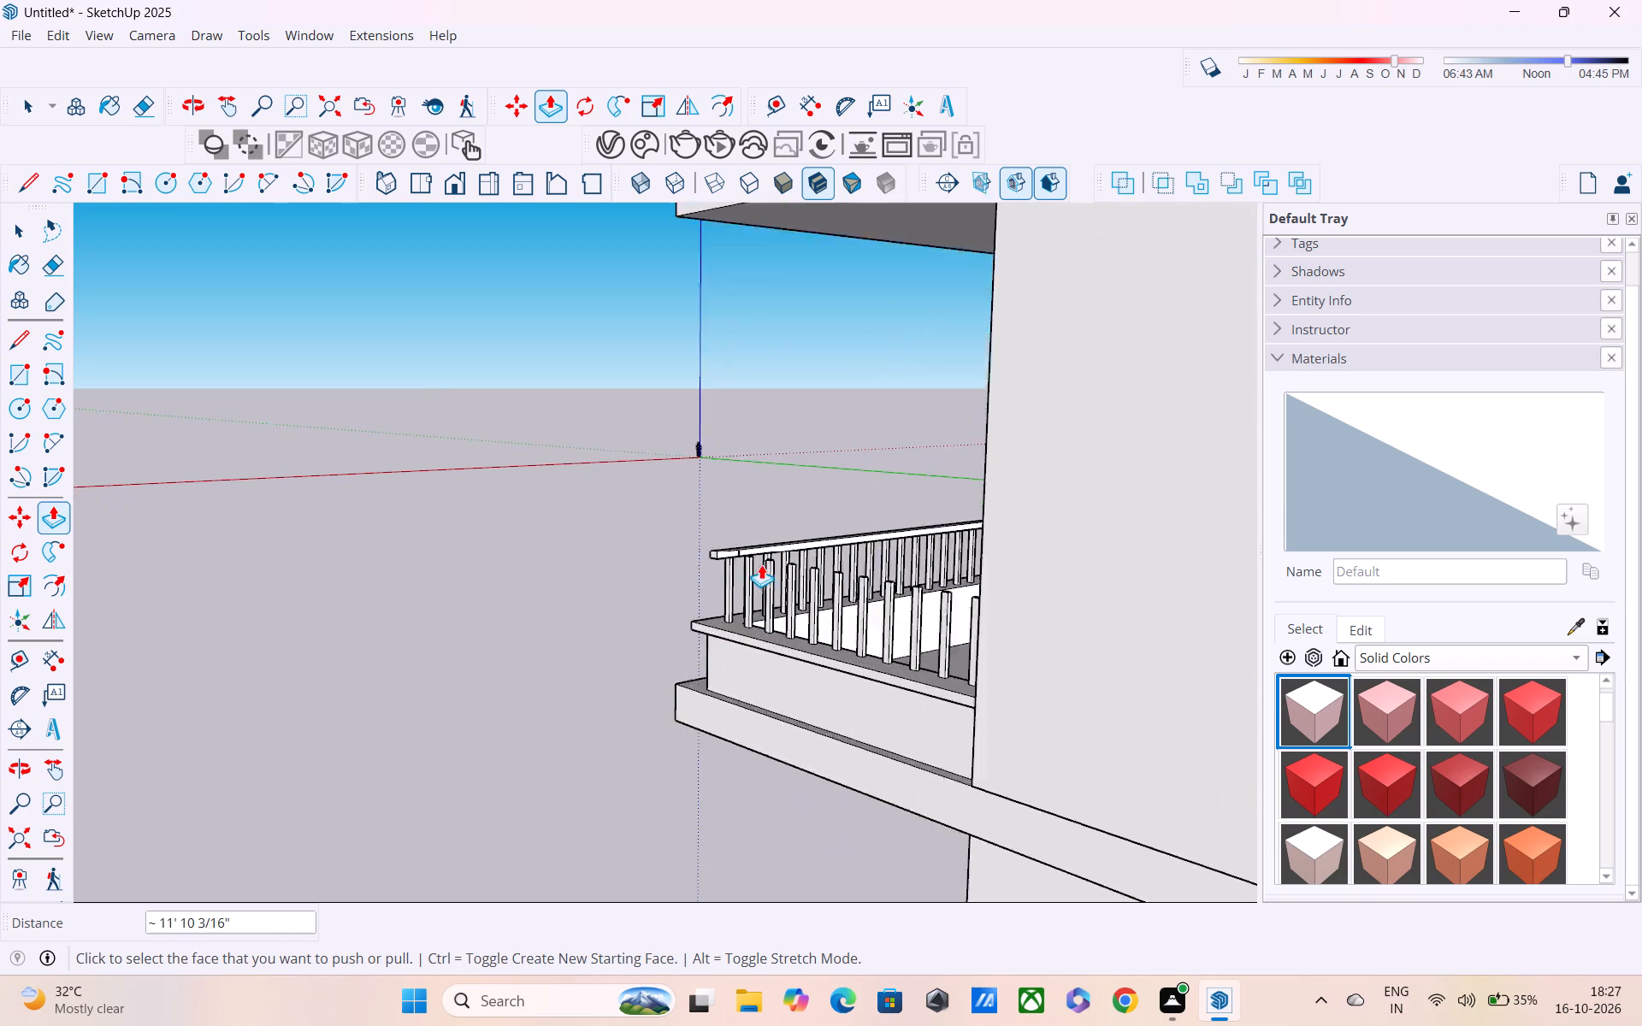
scroll(761, 564, "up", 8)
scroll(743, 564, "down", 8)
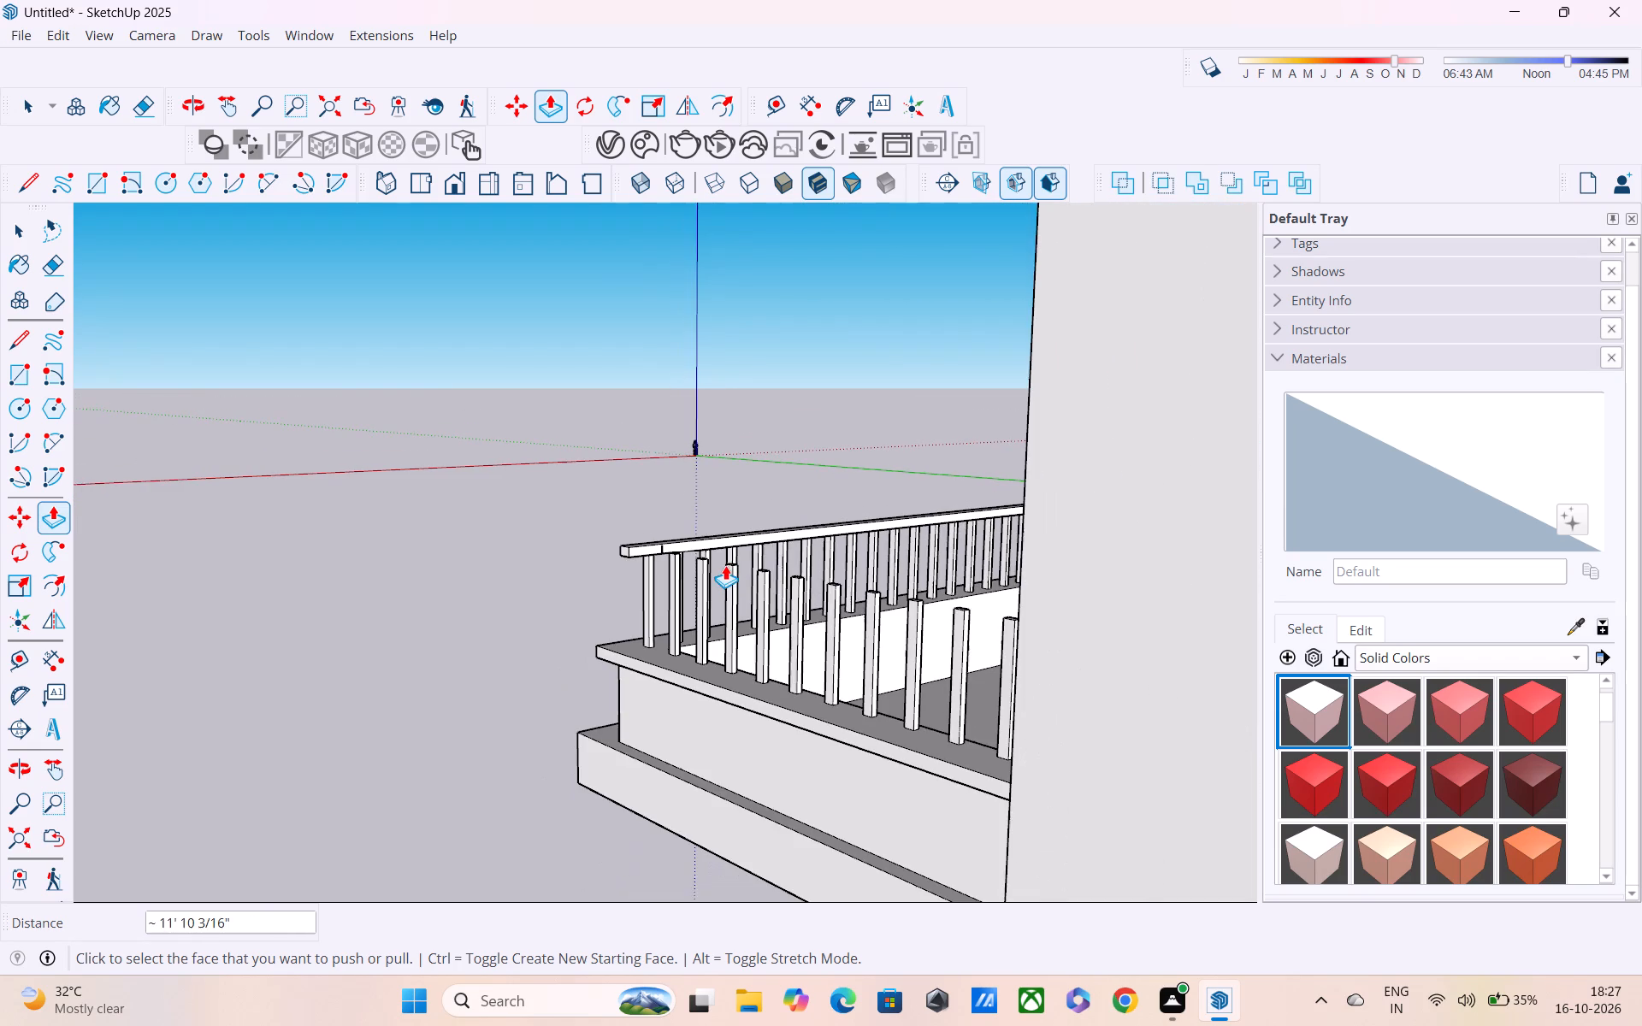
middle_click_drag(719, 567, 719, 604)
scroll(647, 552, "up", 5)
scroll(635, 563, "down", 4)
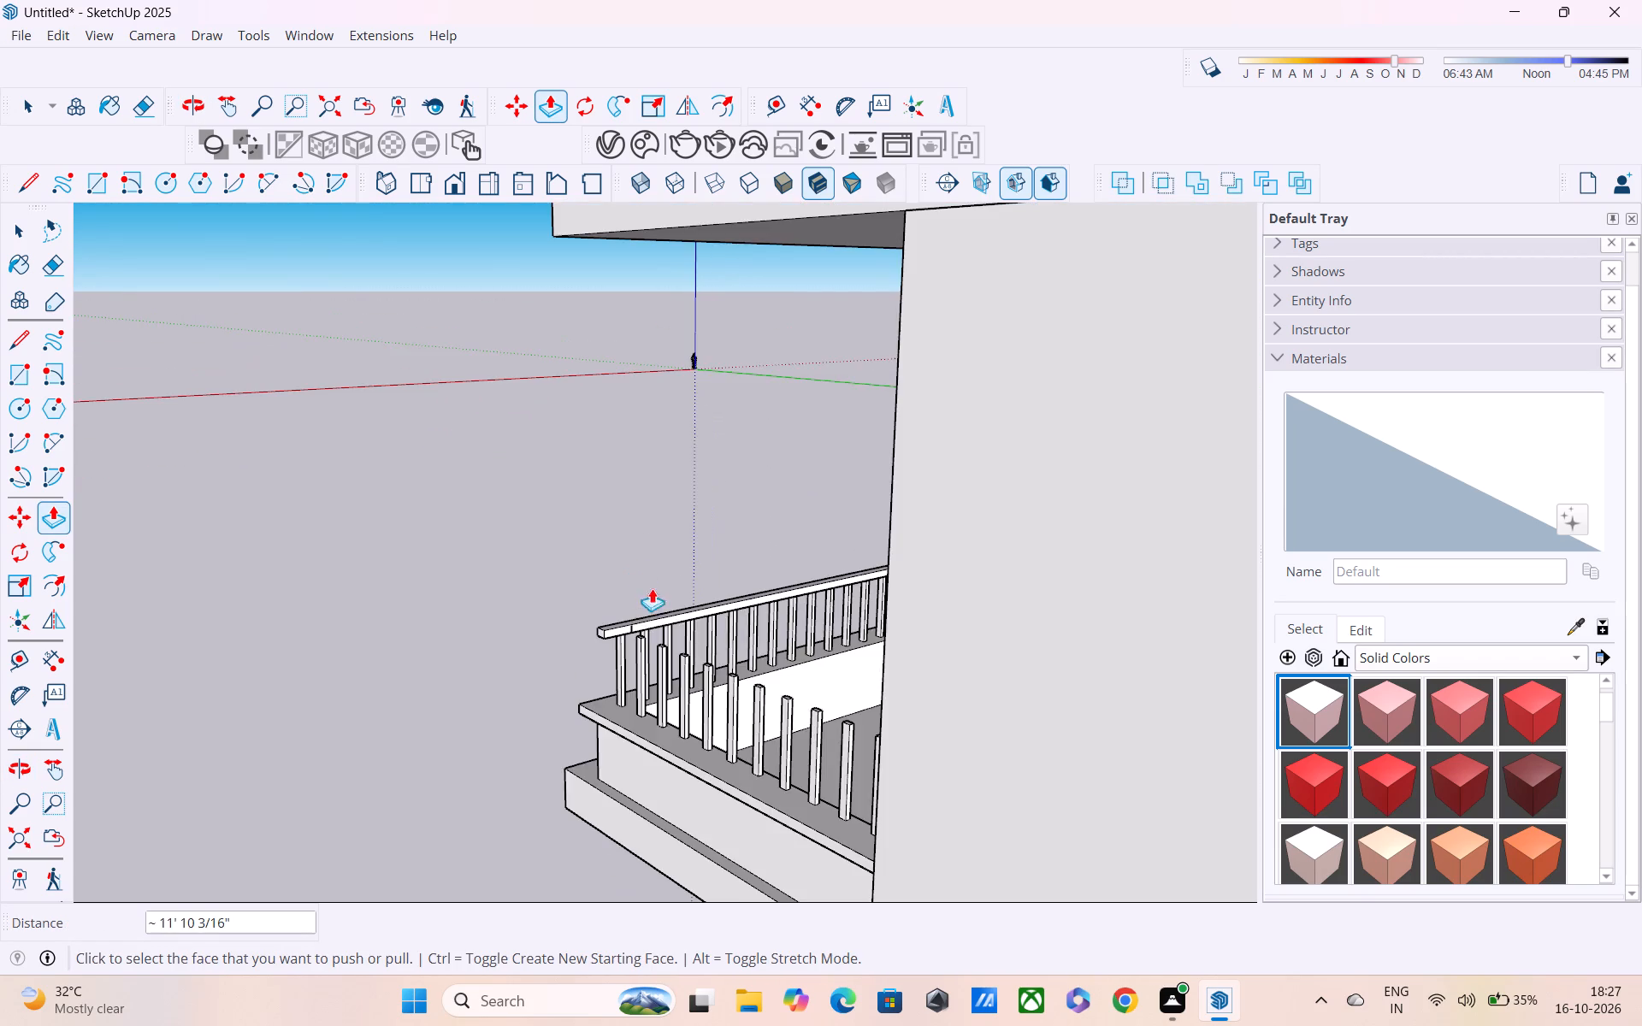
scroll(639, 617, "up", 6)
key("l")
scroll(623, 655, "up", 5)
scroll(598, 645, "down", 4)
scroll(509, 621, "up", 6)
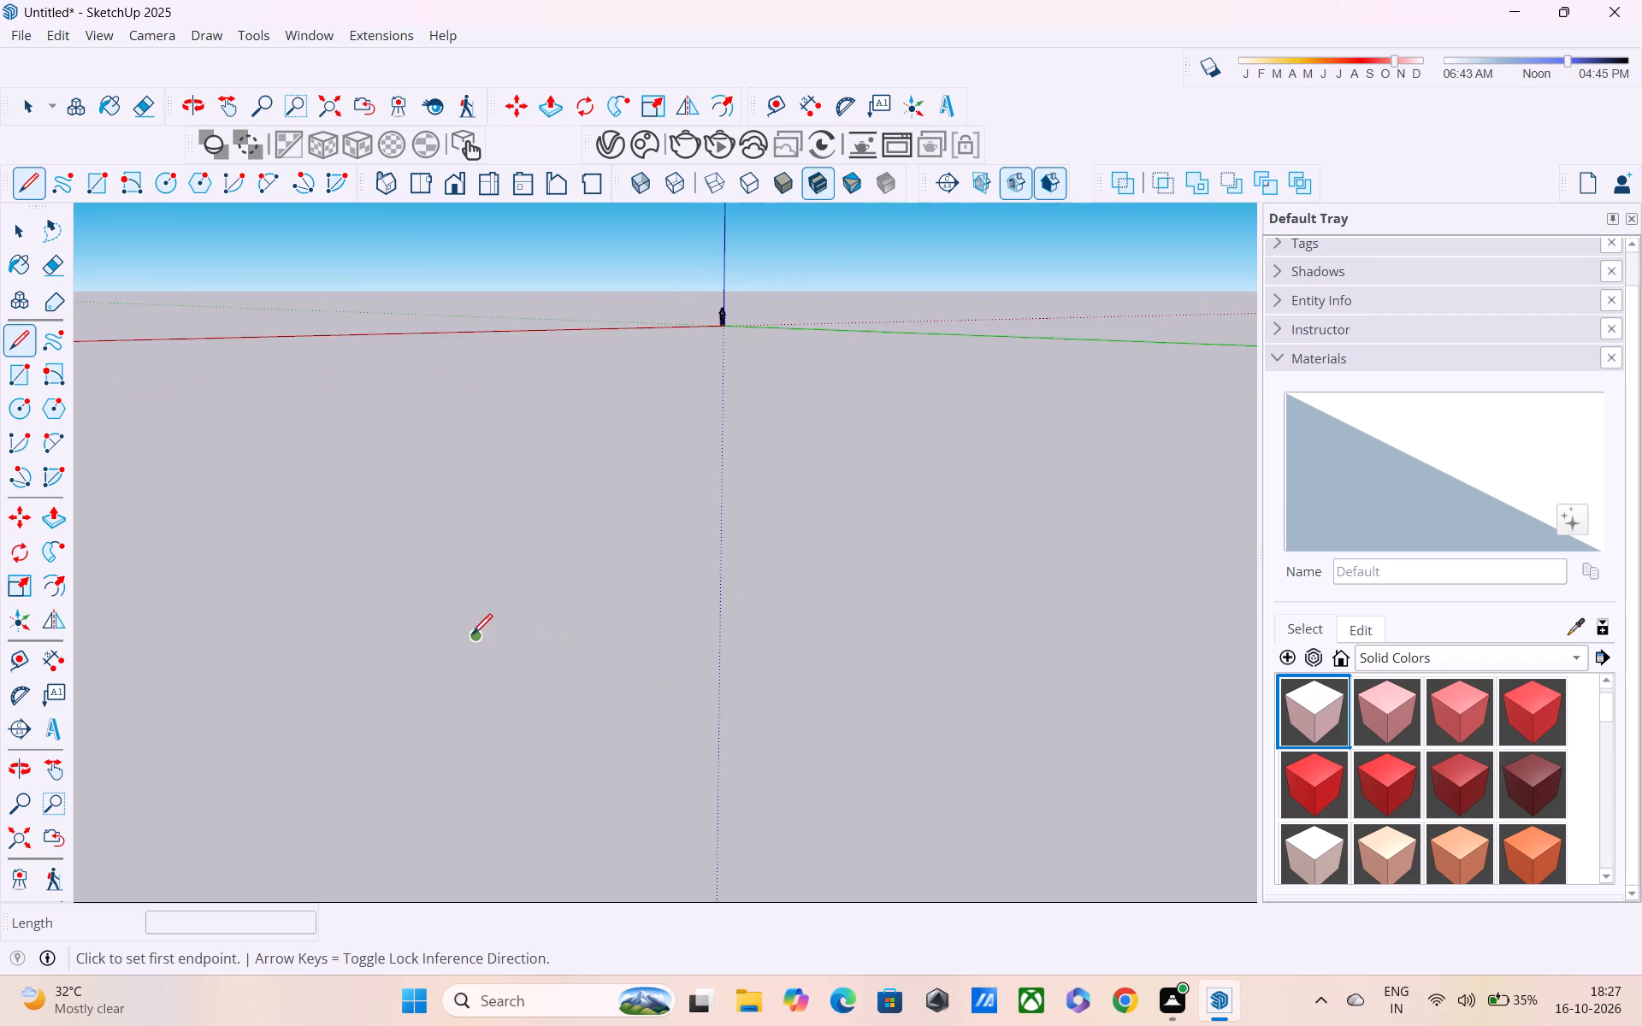
scroll(472, 636, "down", 4)
scroll(496, 634, "up", 3)
scroll(495, 635, "down", 1)
middle_click_drag(492, 635, 475, 609)
scroll(475, 609, "up", 3)
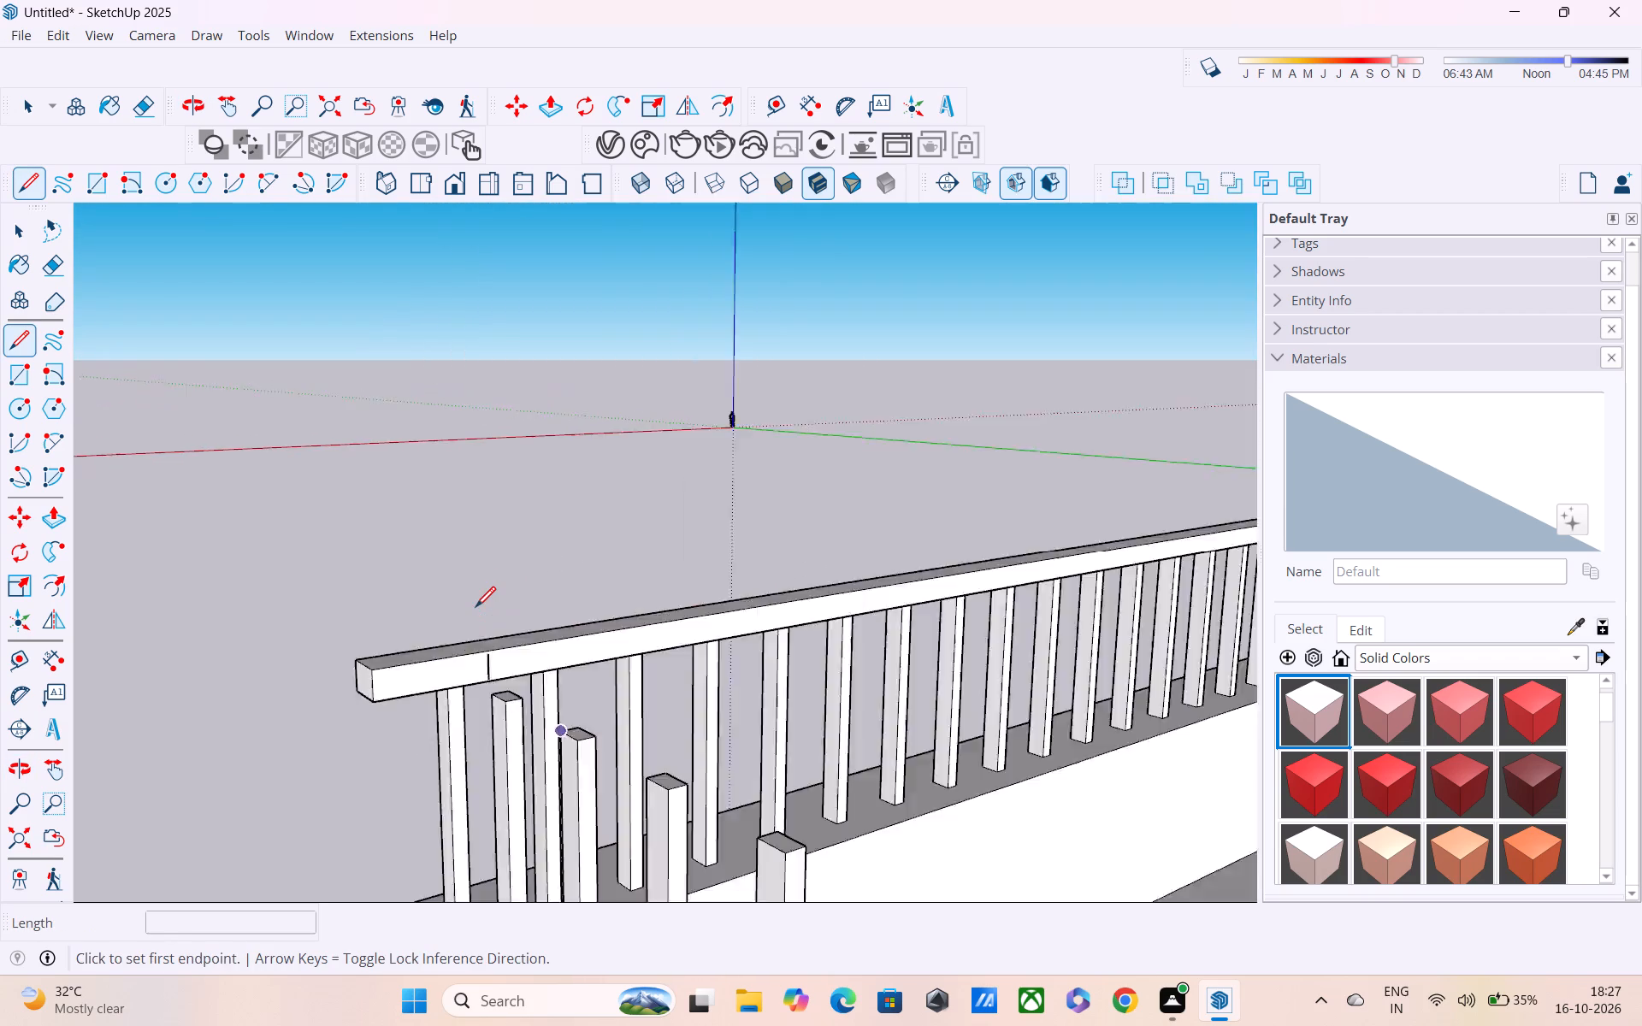
scroll(475, 609, "up", 1)
scroll(475, 616, "down", 4)
scroll(479, 651, "up", 9)
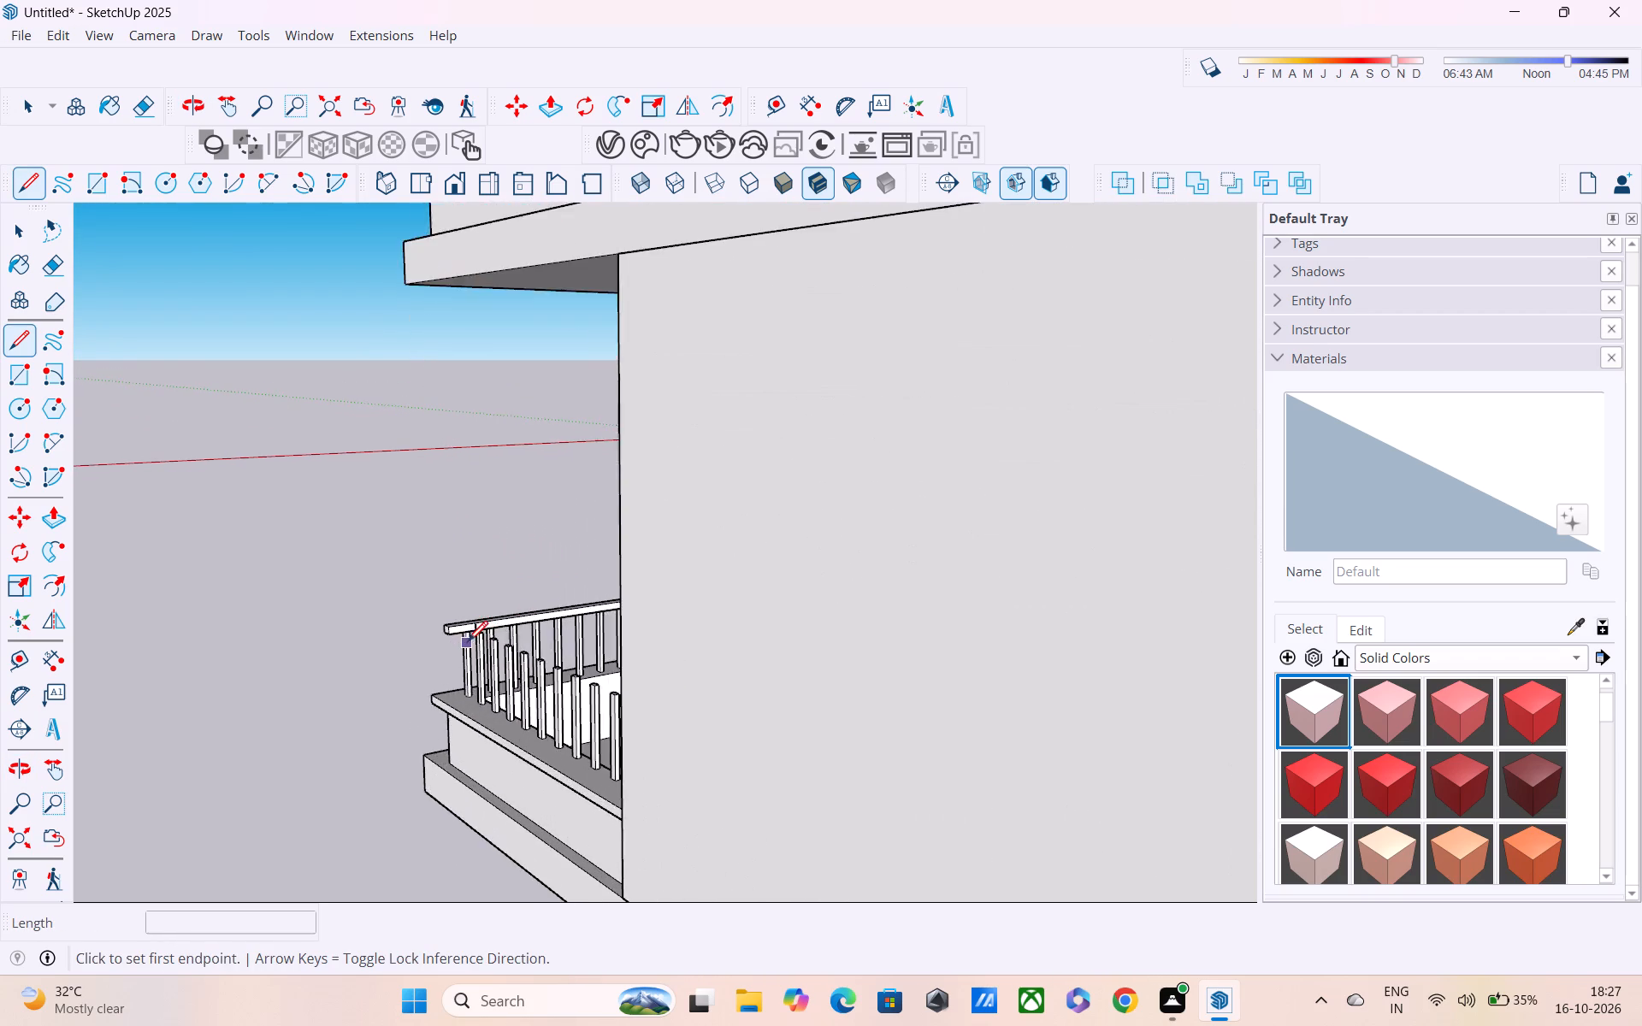
scroll(468, 643, "up", 8)
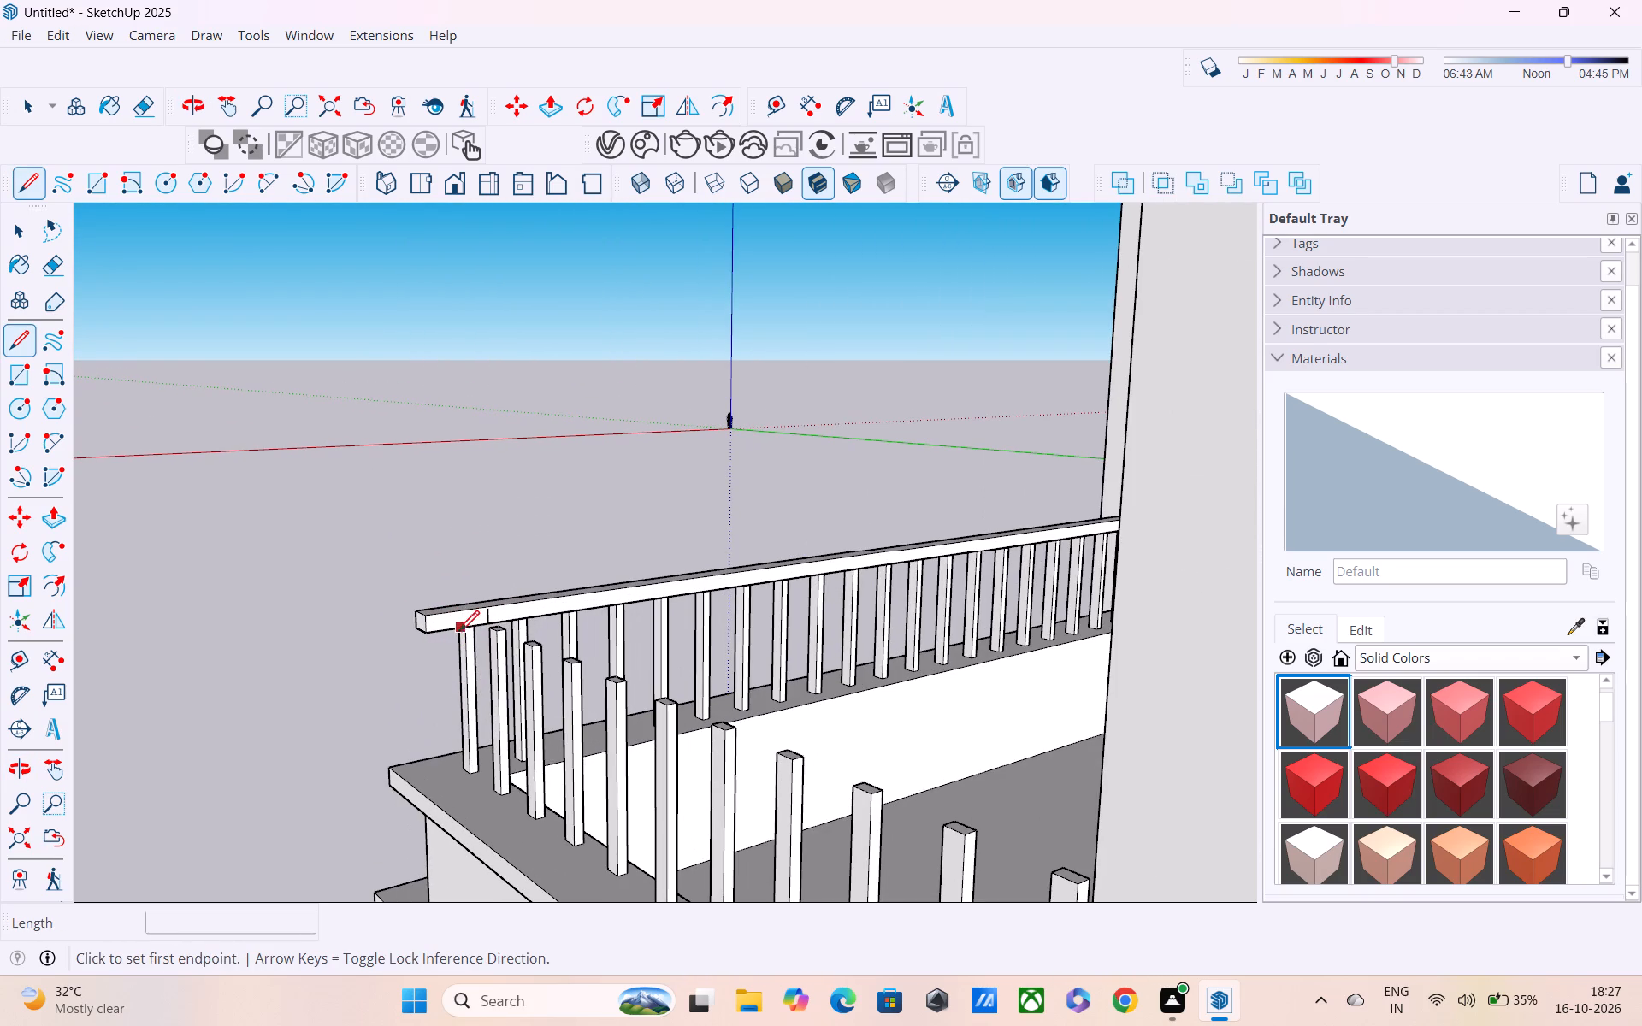
left_click(453, 628)
left_click(453, 616)
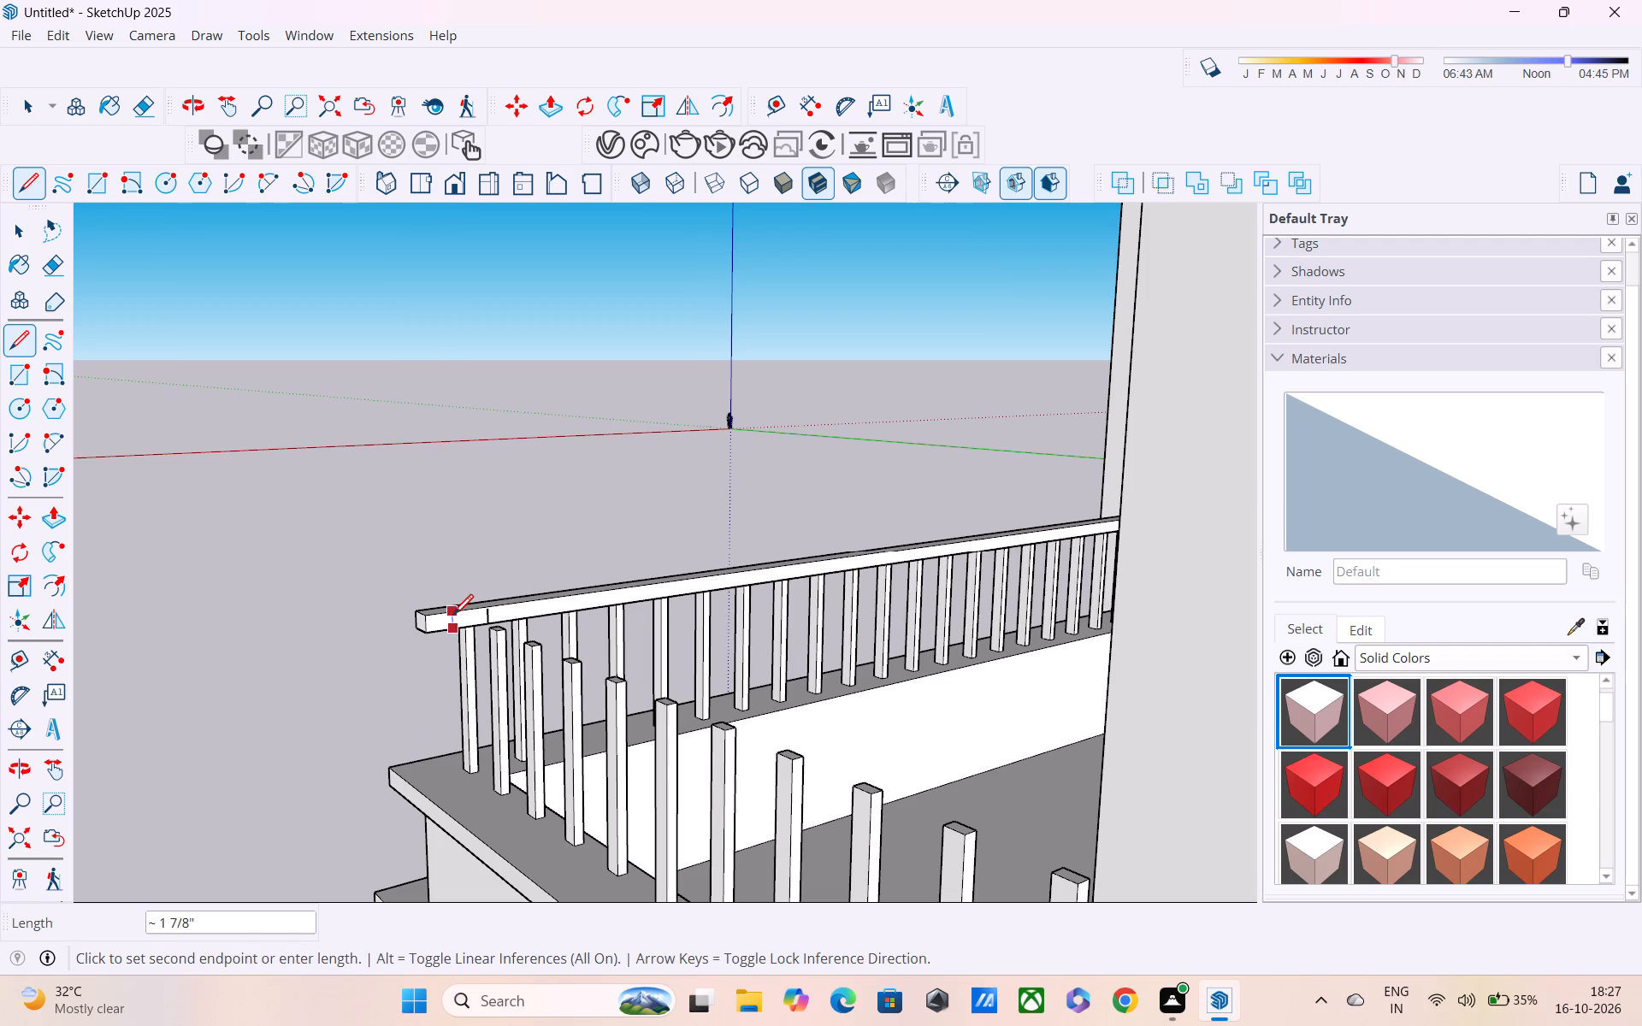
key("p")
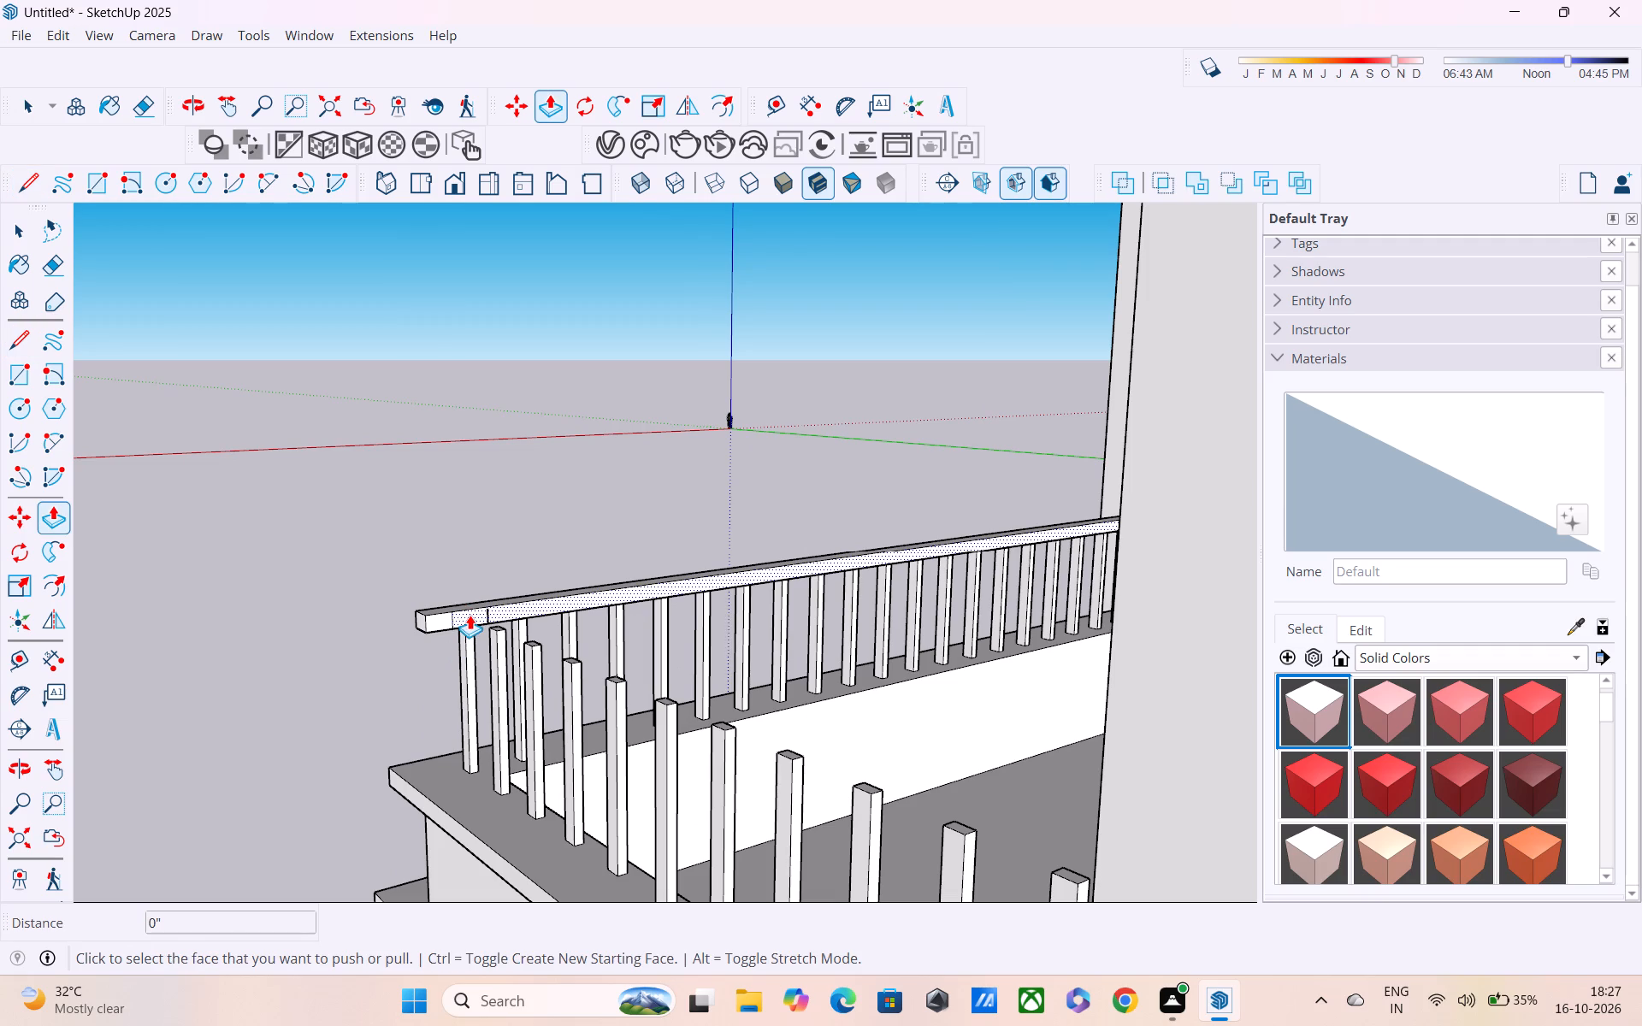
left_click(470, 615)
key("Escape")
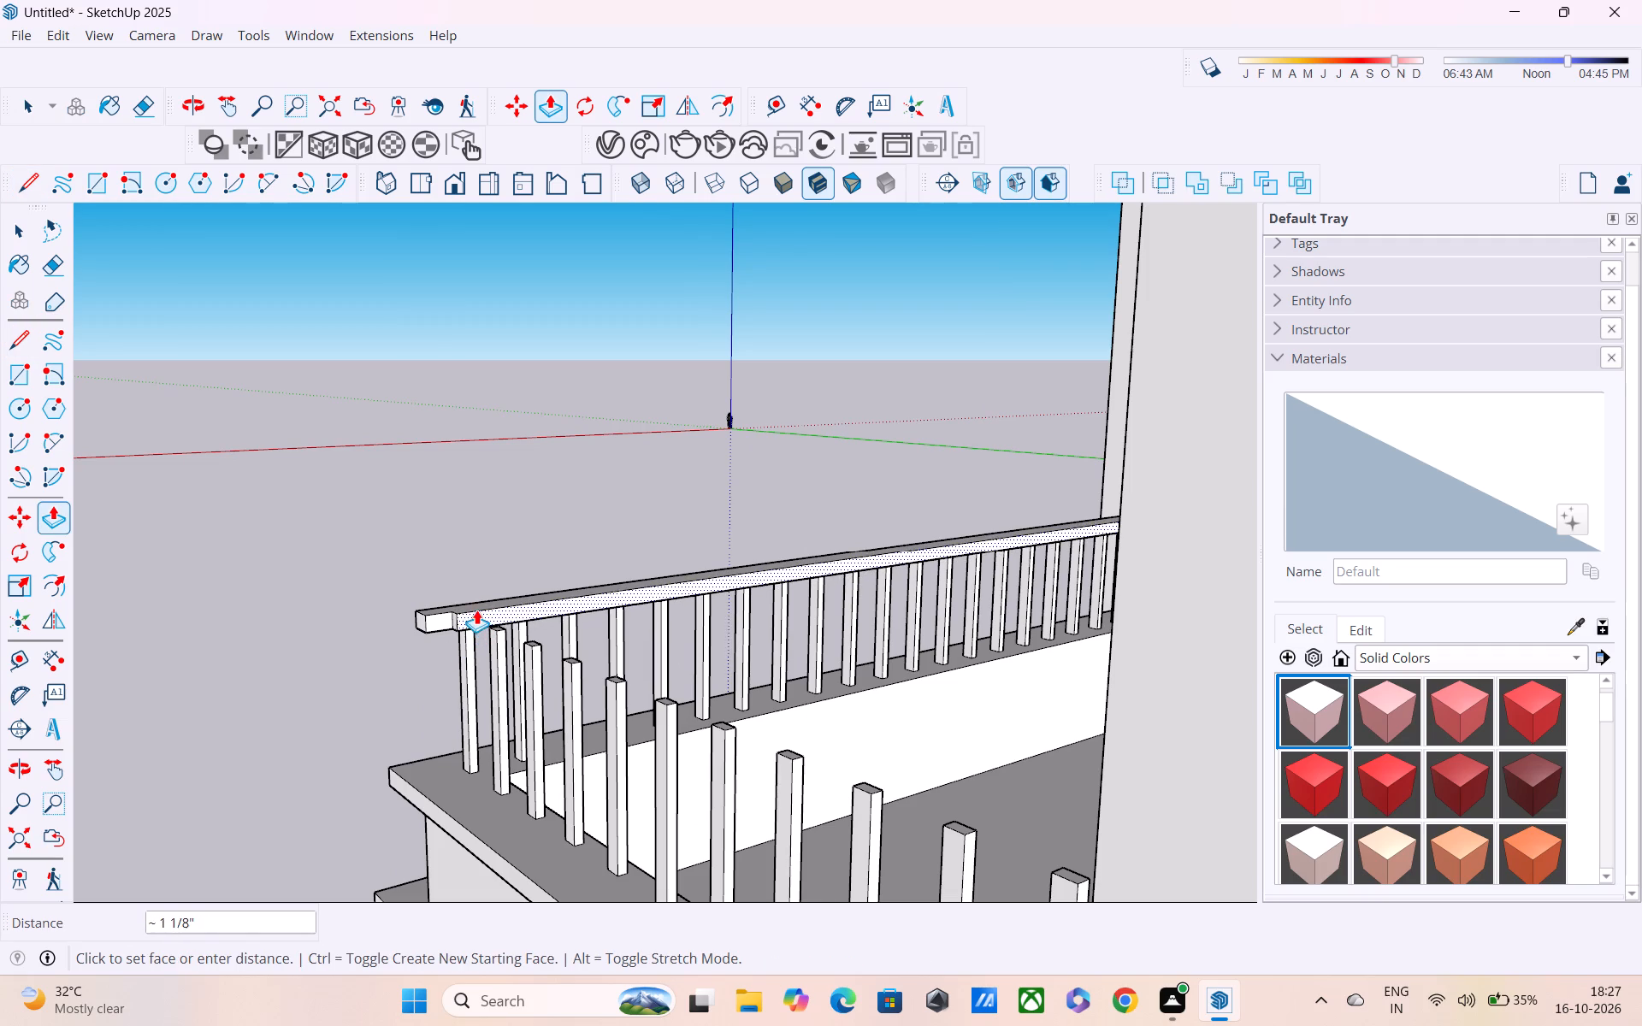
Draw a second vertical line about 1 7/8" long from the rail's bottom edge to its top edge, beside the existing short line.
key("l")
scroll(475, 632, "up", 4)
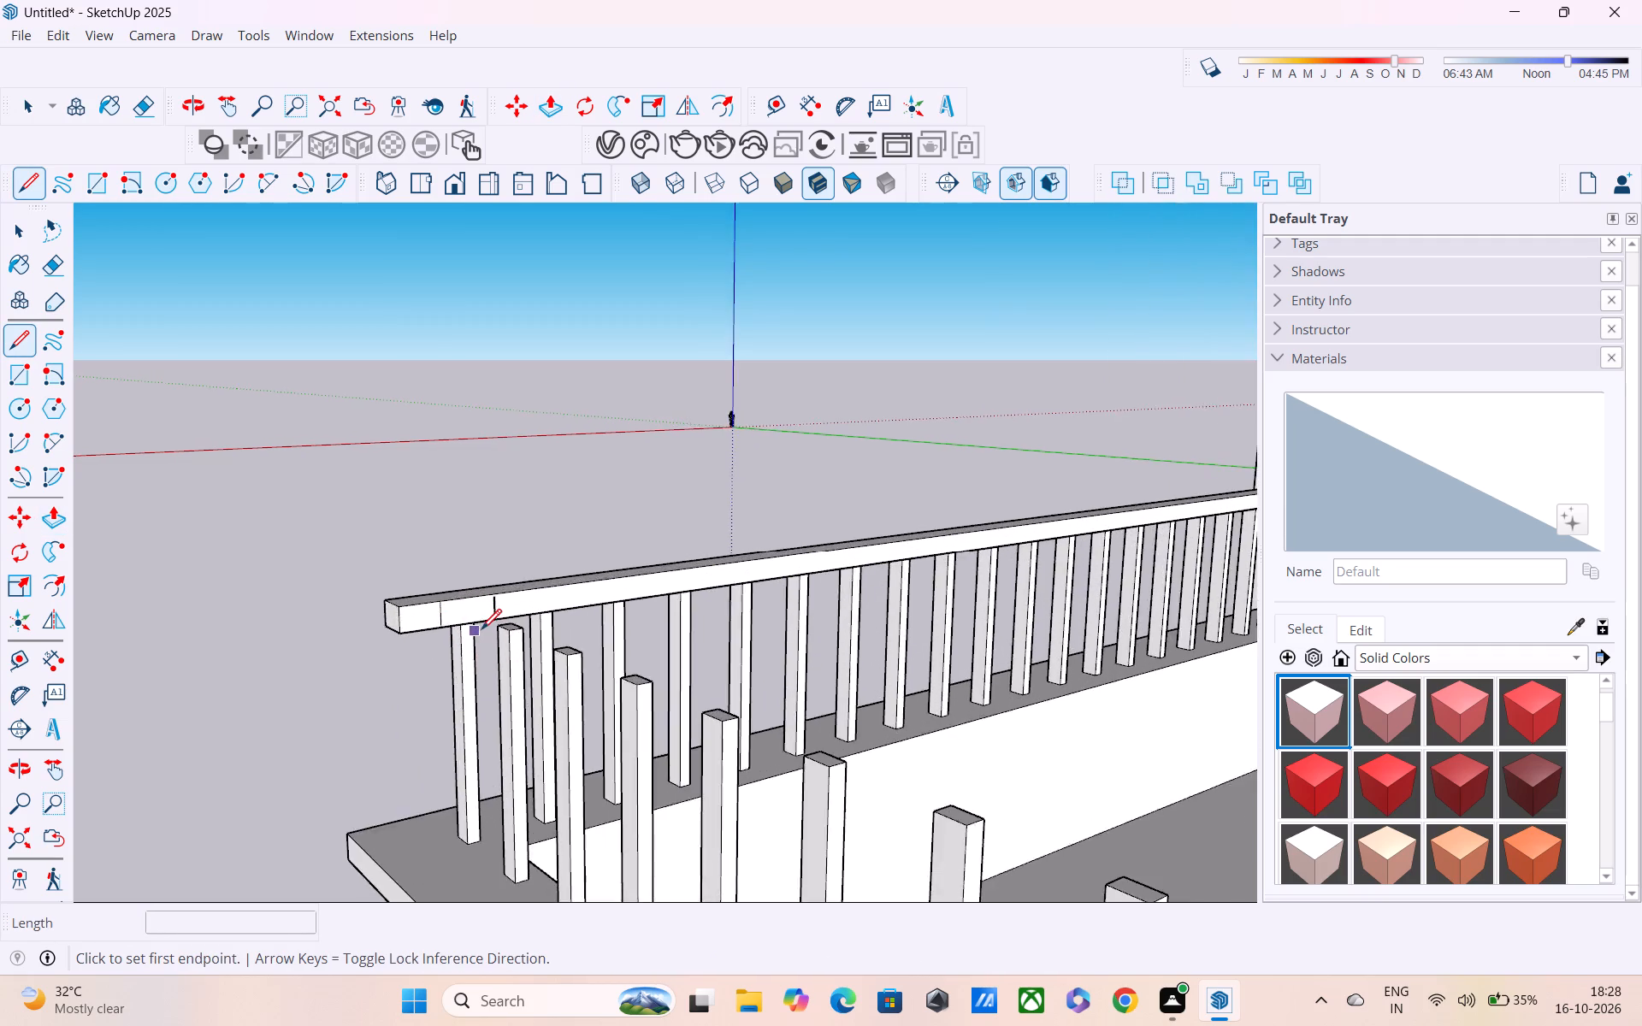
scroll(481, 631, "down", 1)
scroll(481, 631, "up", 4)
scroll(481, 631, "down", 5)
scroll(489, 639, "up", 9)
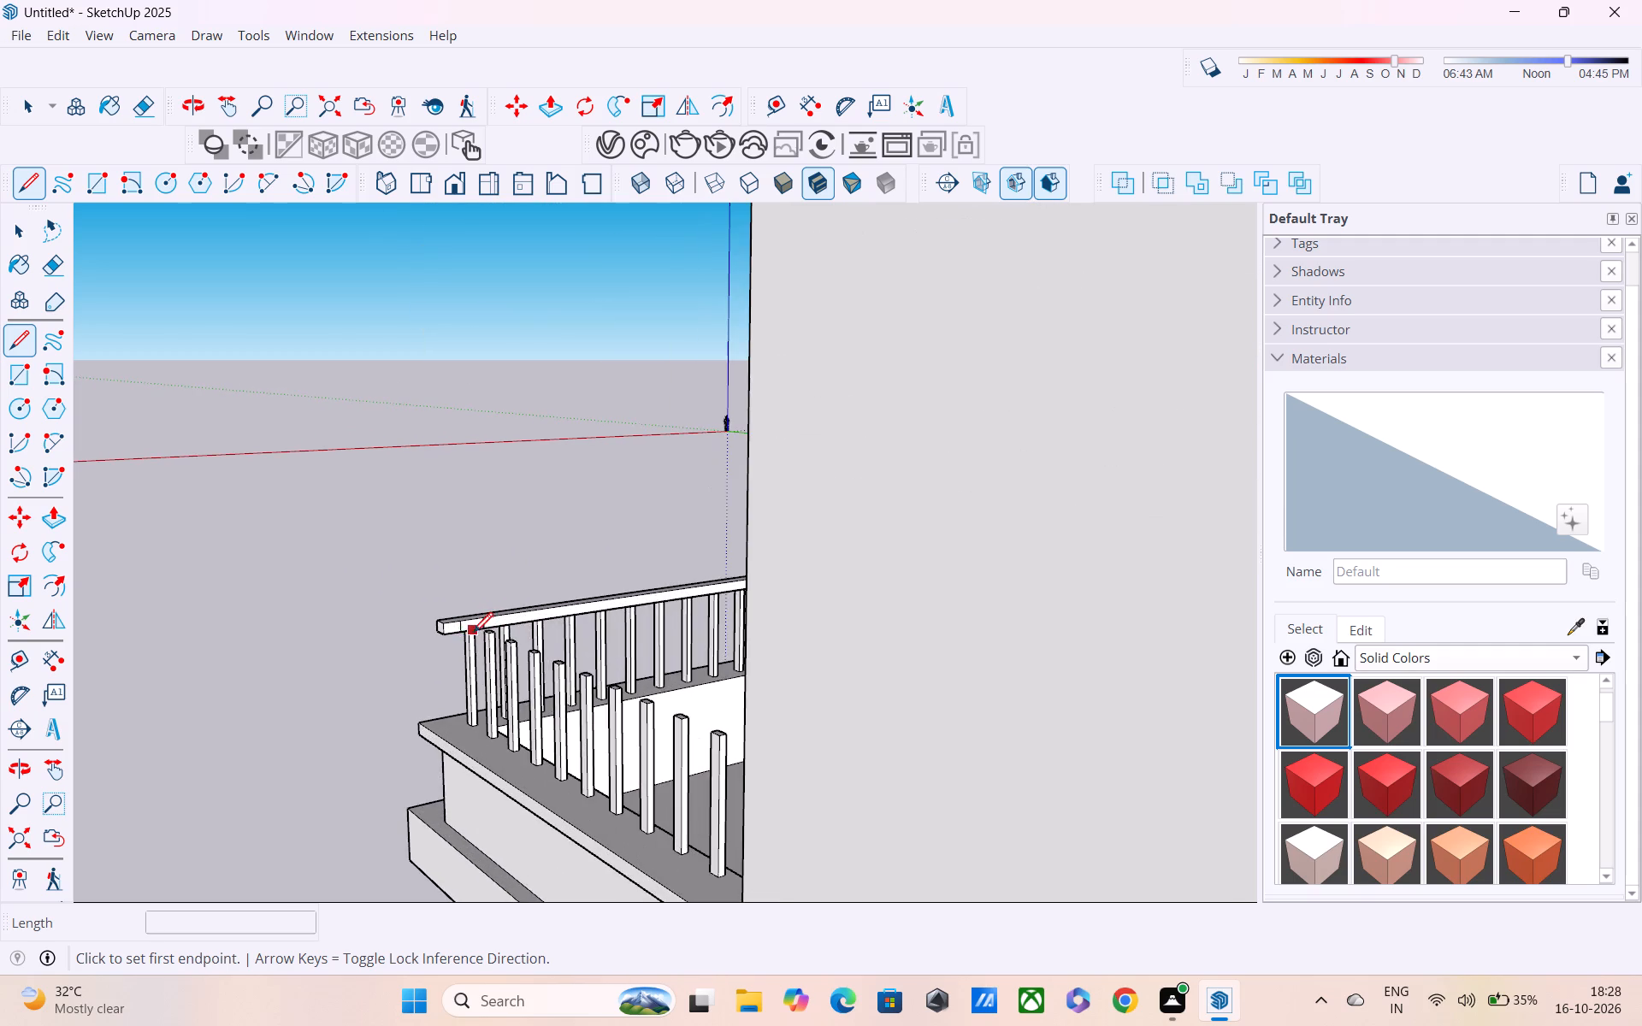
scroll(475, 634, "up", 4)
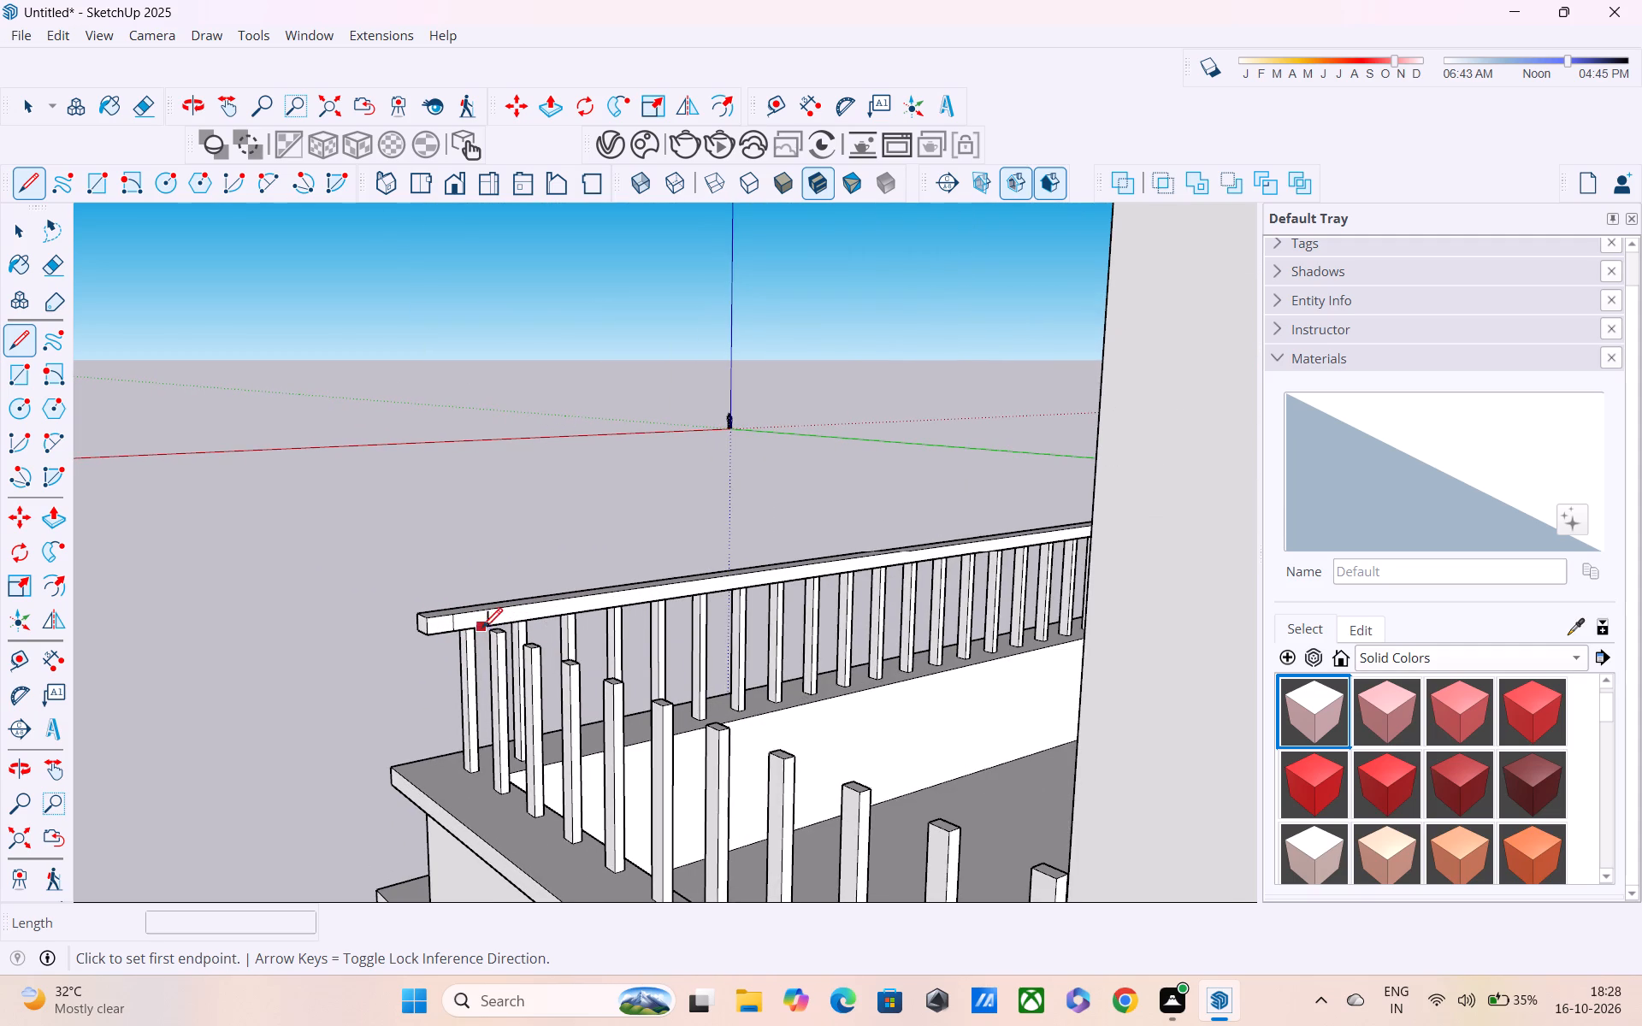
left_click(481, 629)
left_click(478, 612)
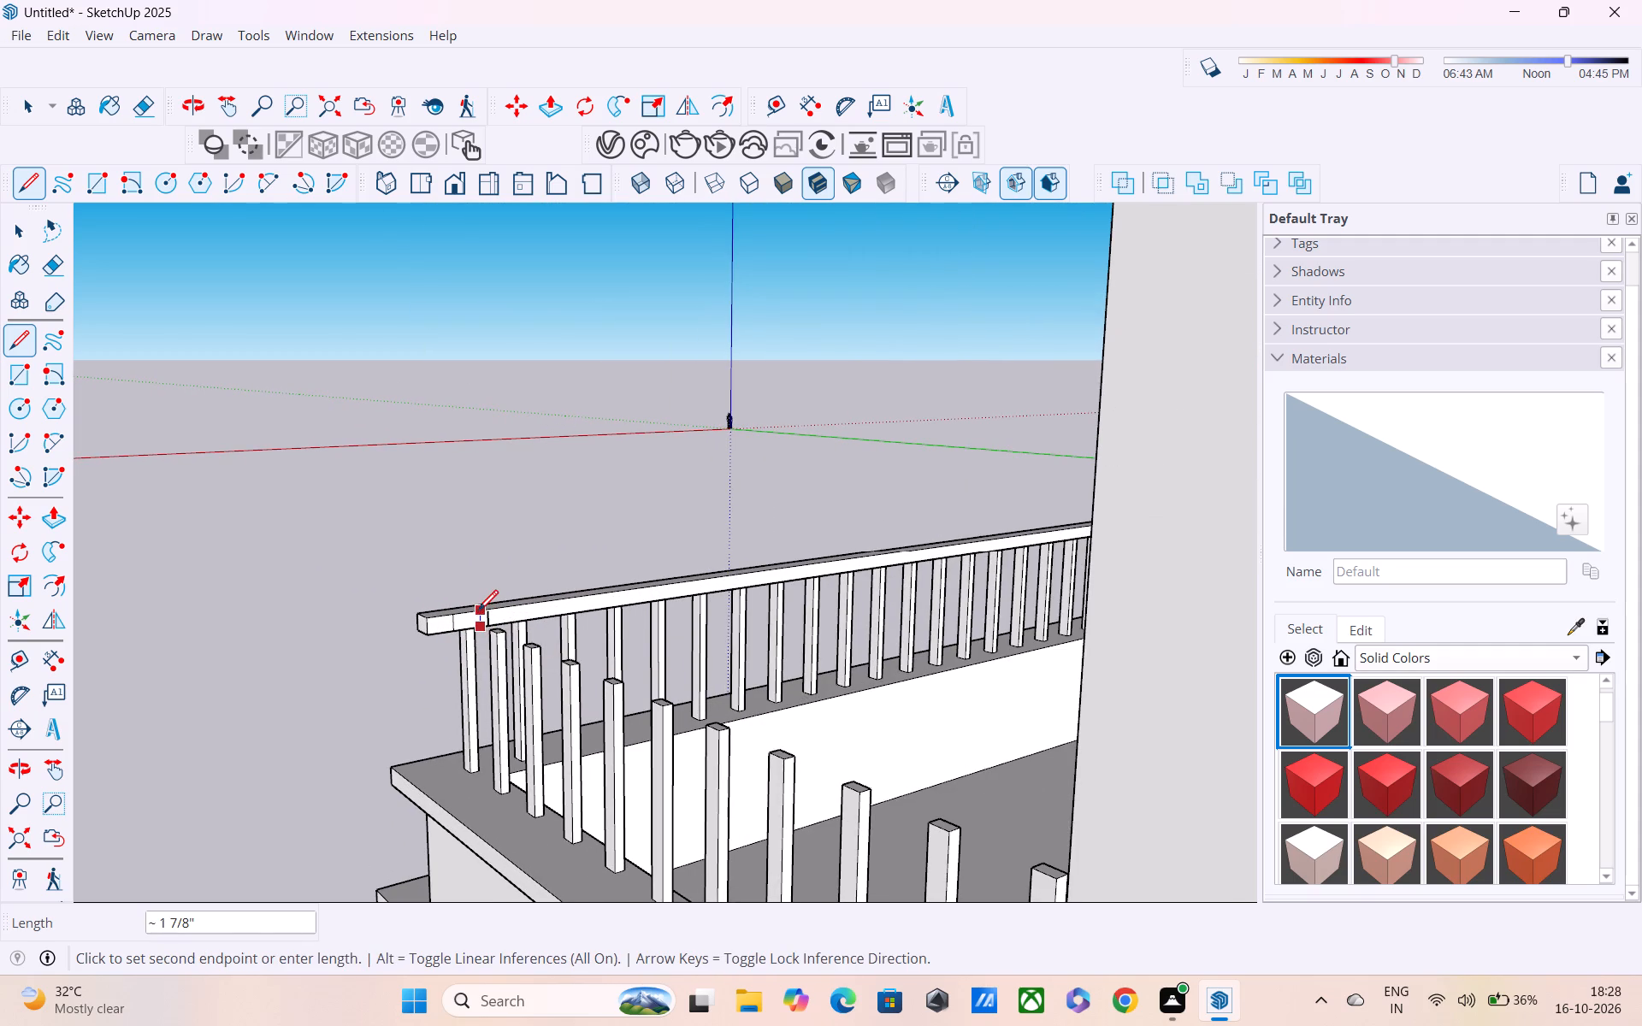
Push/Pull the face between the two dividing lines across the front balusters to the opposite side wall as the front top rail.
key("p")
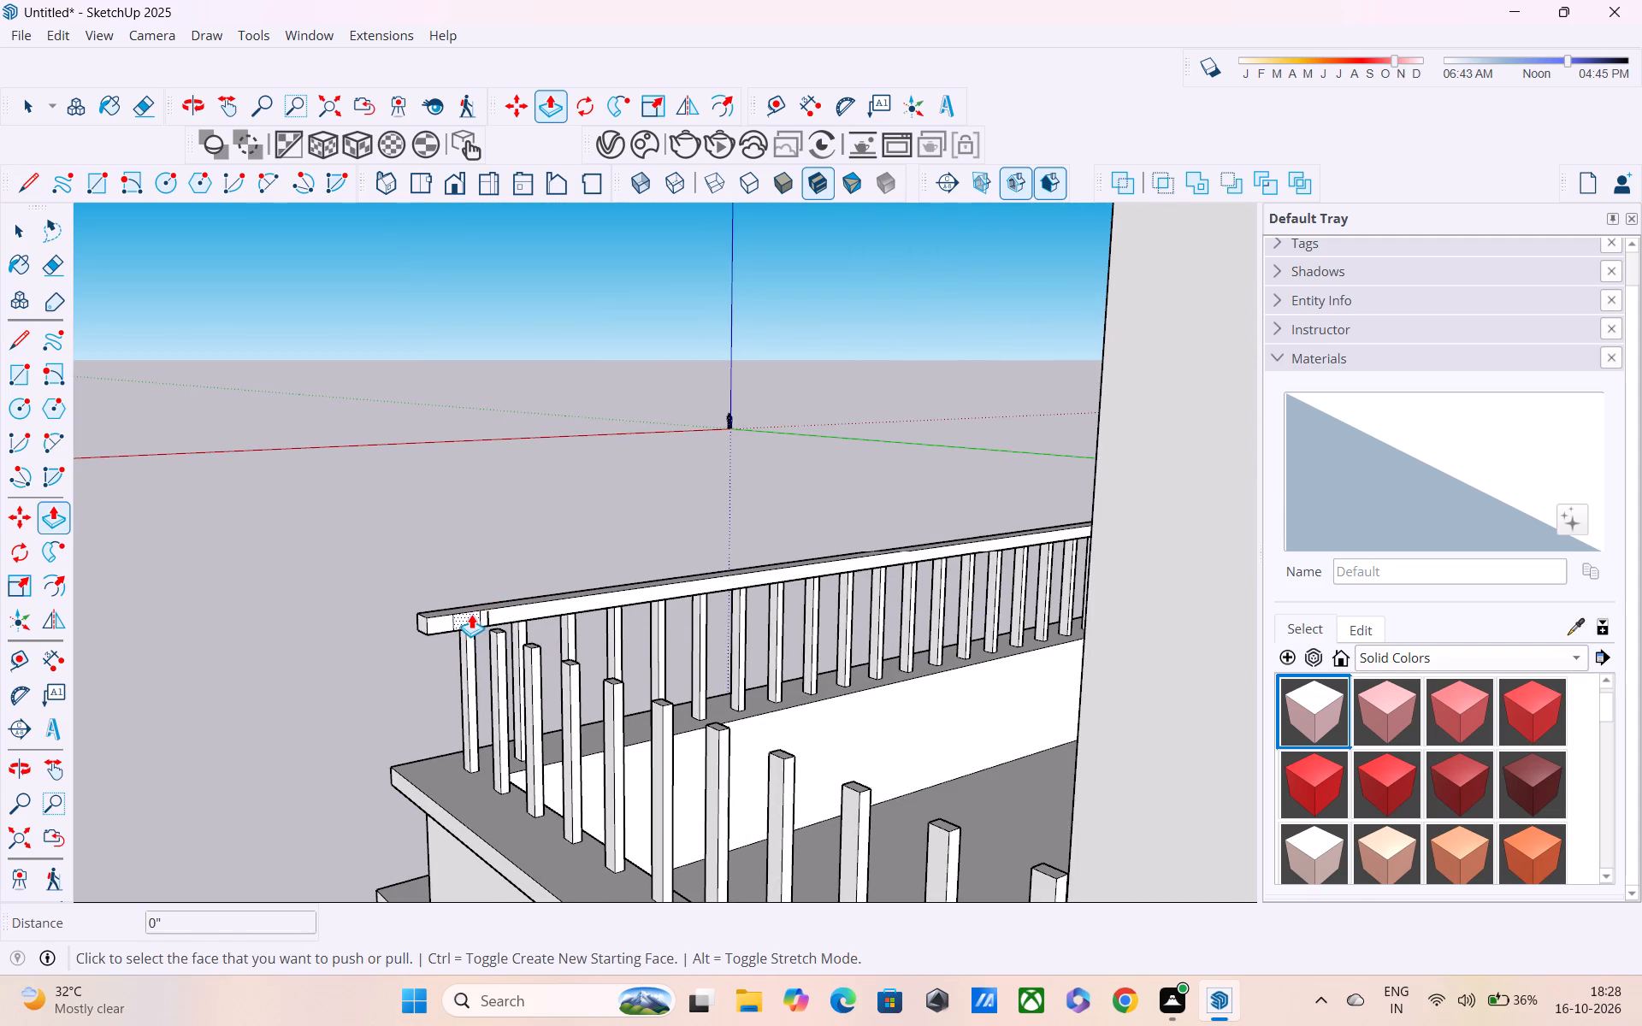
left_click(471, 614)
scroll(546, 646, "down", 5)
middle_click_drag(587, 673, 1027, 733)
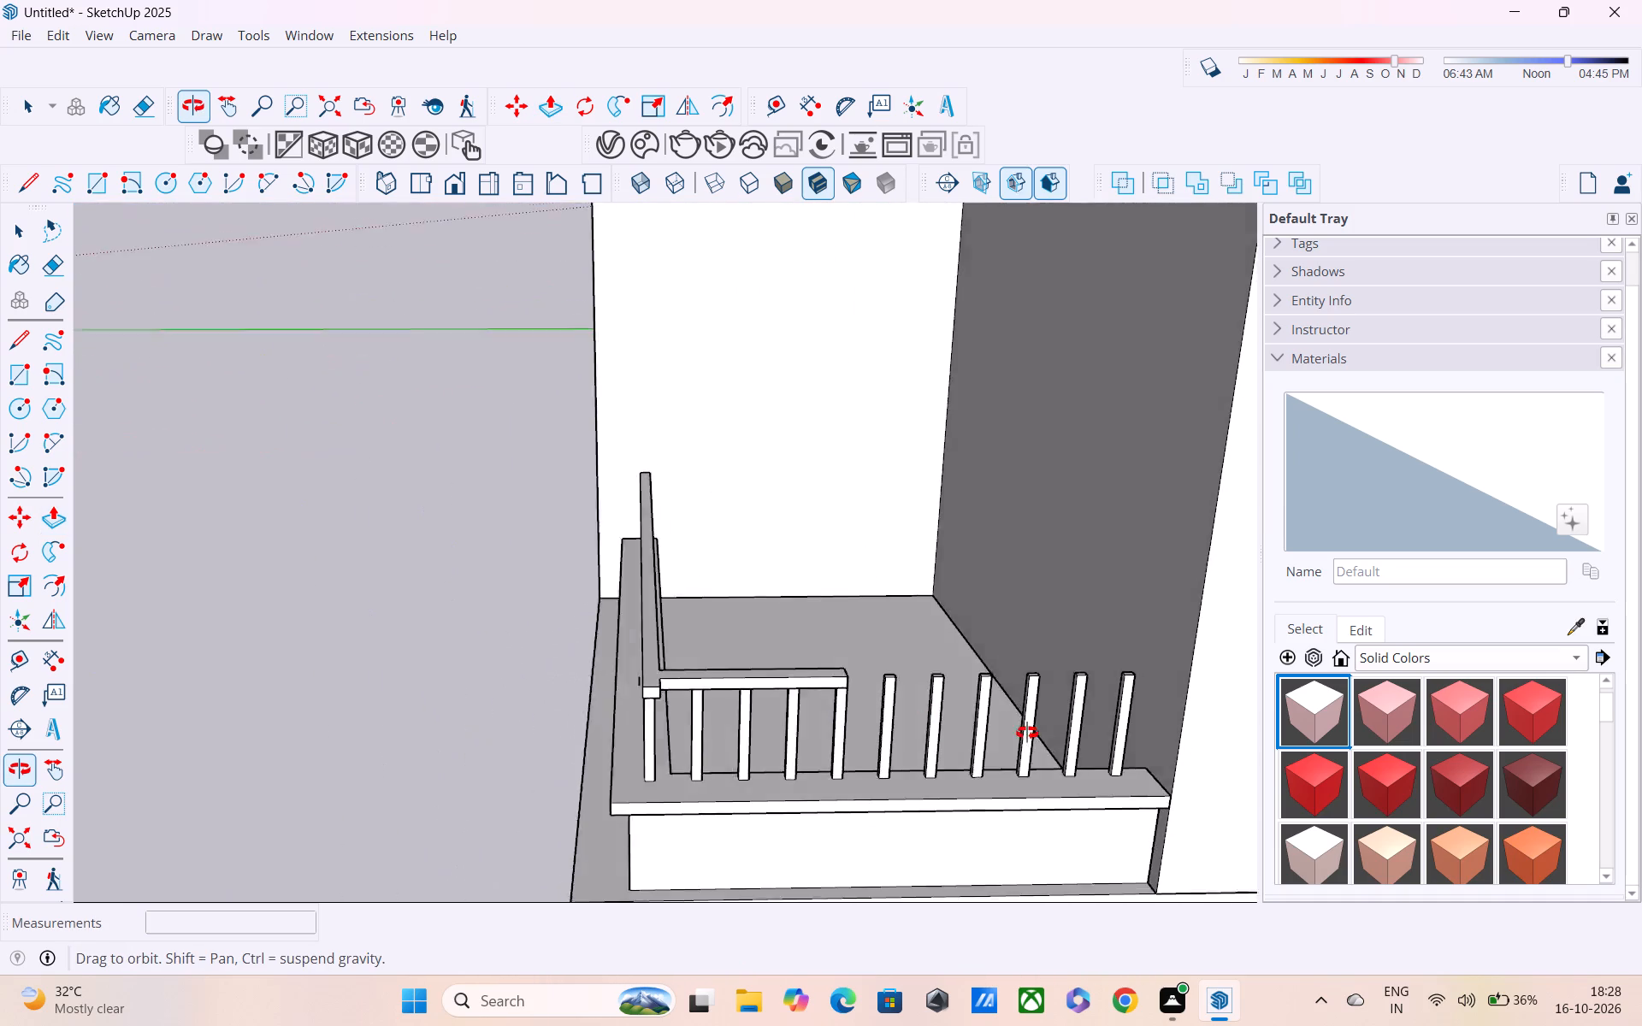
middle_click_drag(1027, 733, 1070, 705)
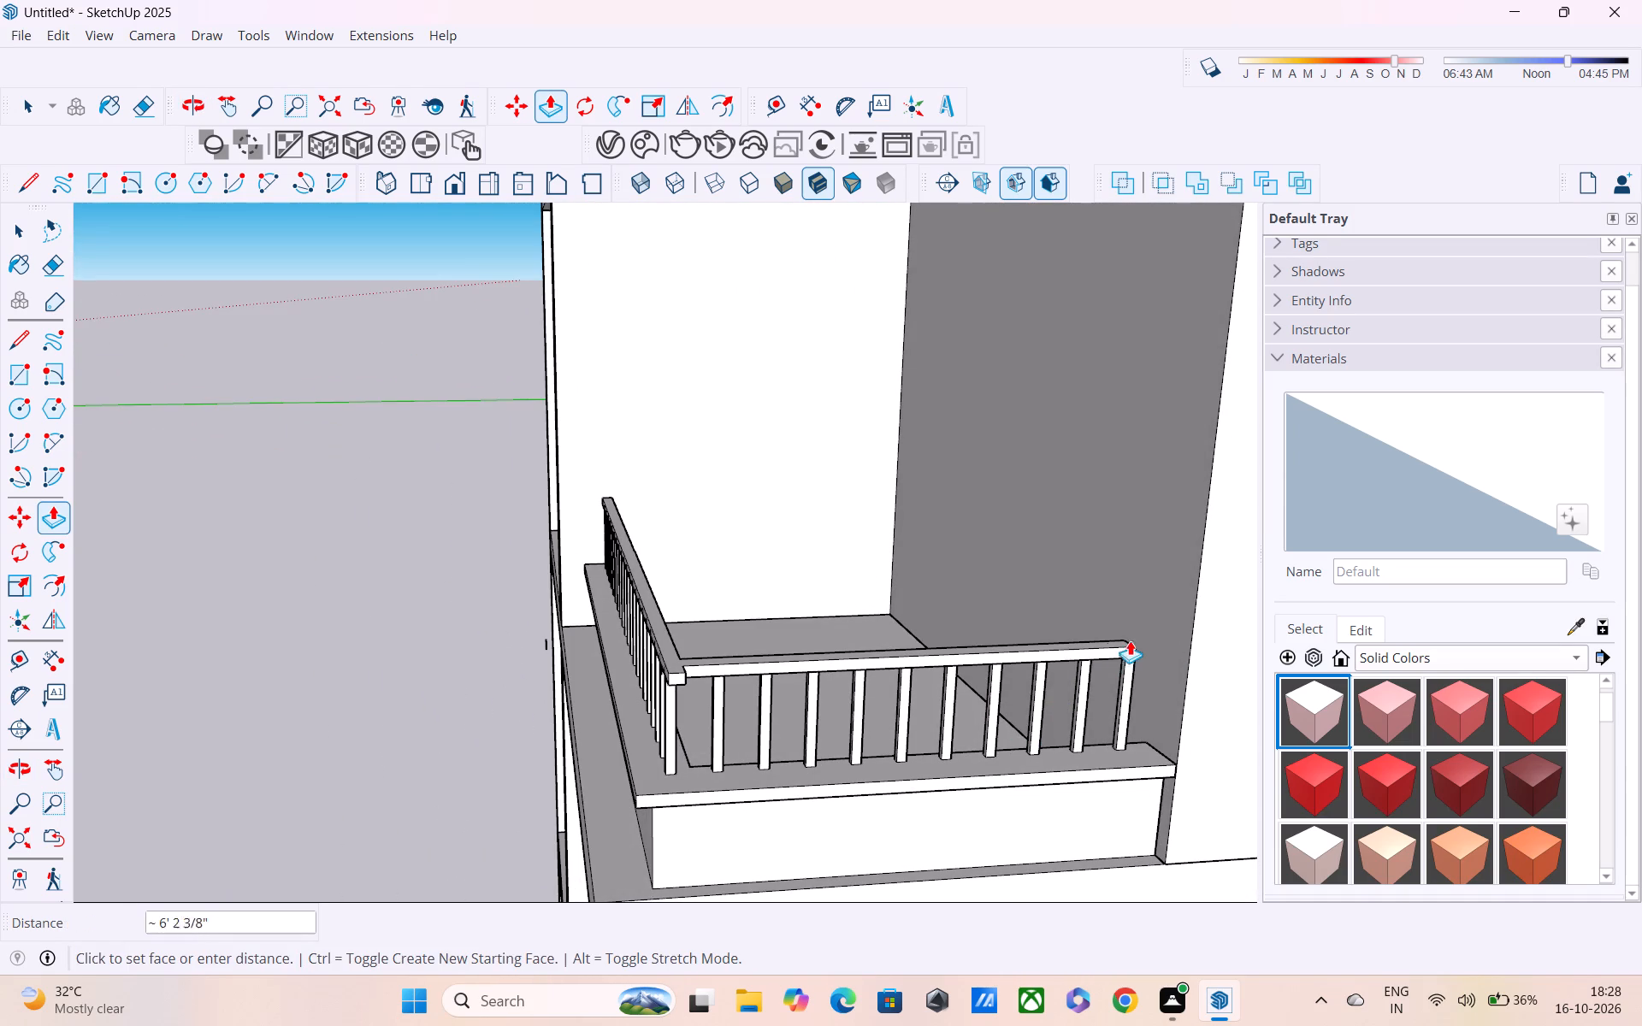
left_click(1158, 631)
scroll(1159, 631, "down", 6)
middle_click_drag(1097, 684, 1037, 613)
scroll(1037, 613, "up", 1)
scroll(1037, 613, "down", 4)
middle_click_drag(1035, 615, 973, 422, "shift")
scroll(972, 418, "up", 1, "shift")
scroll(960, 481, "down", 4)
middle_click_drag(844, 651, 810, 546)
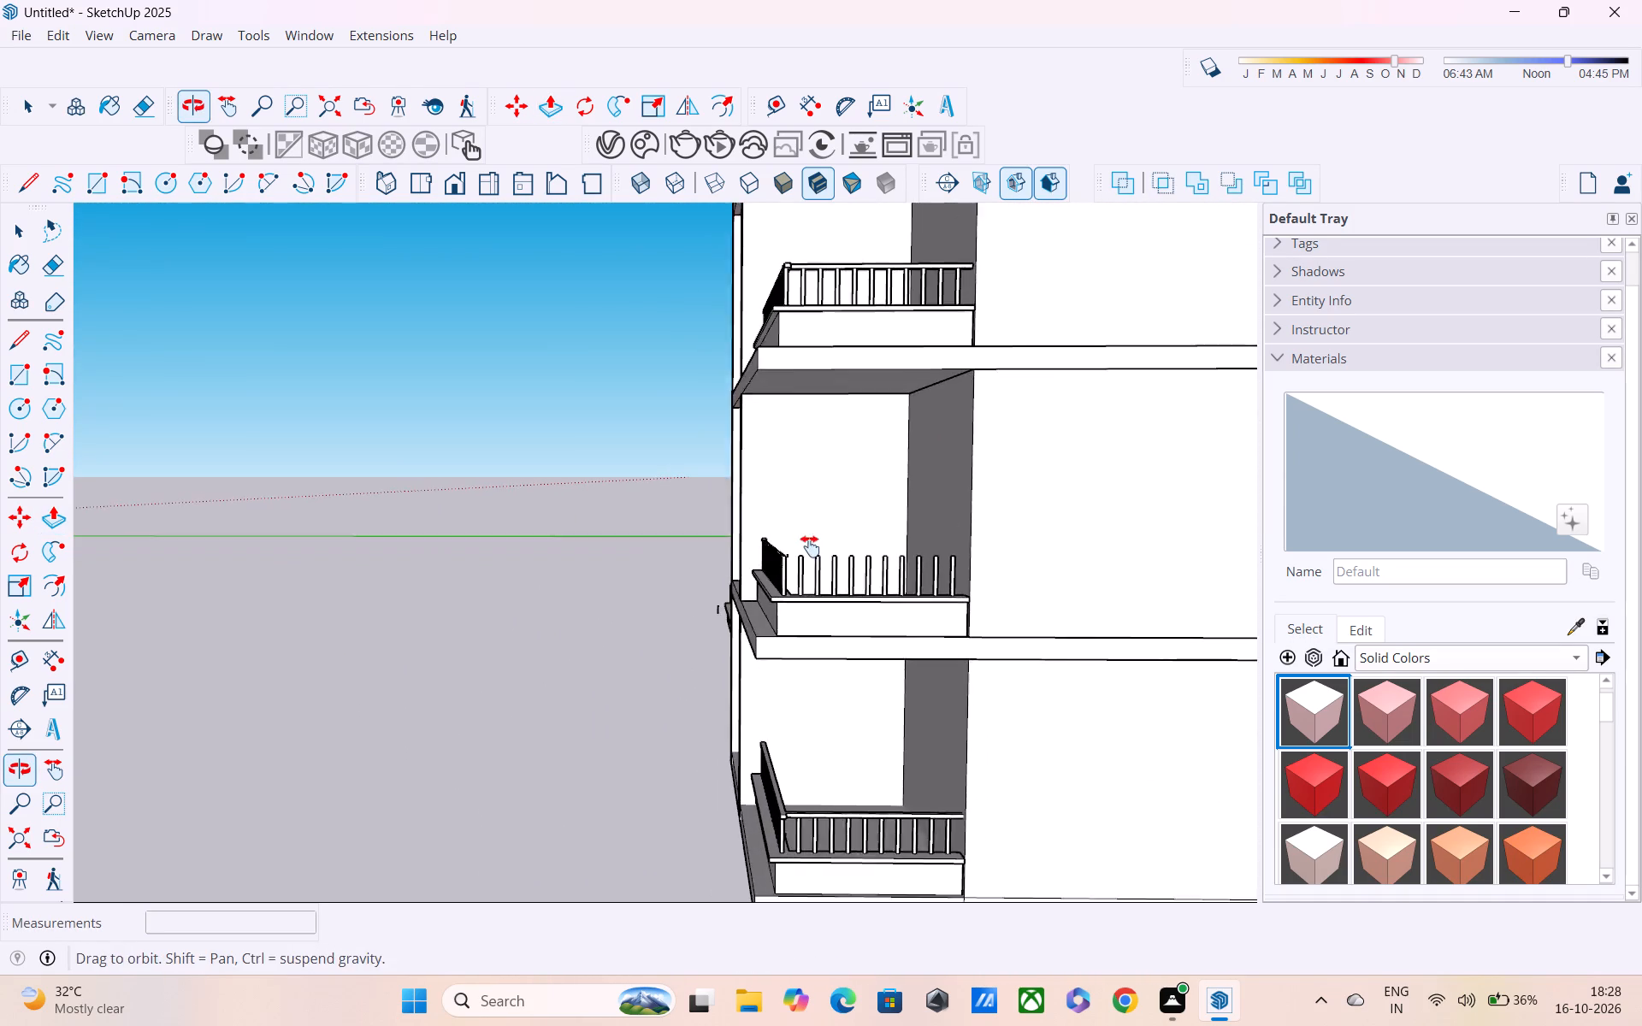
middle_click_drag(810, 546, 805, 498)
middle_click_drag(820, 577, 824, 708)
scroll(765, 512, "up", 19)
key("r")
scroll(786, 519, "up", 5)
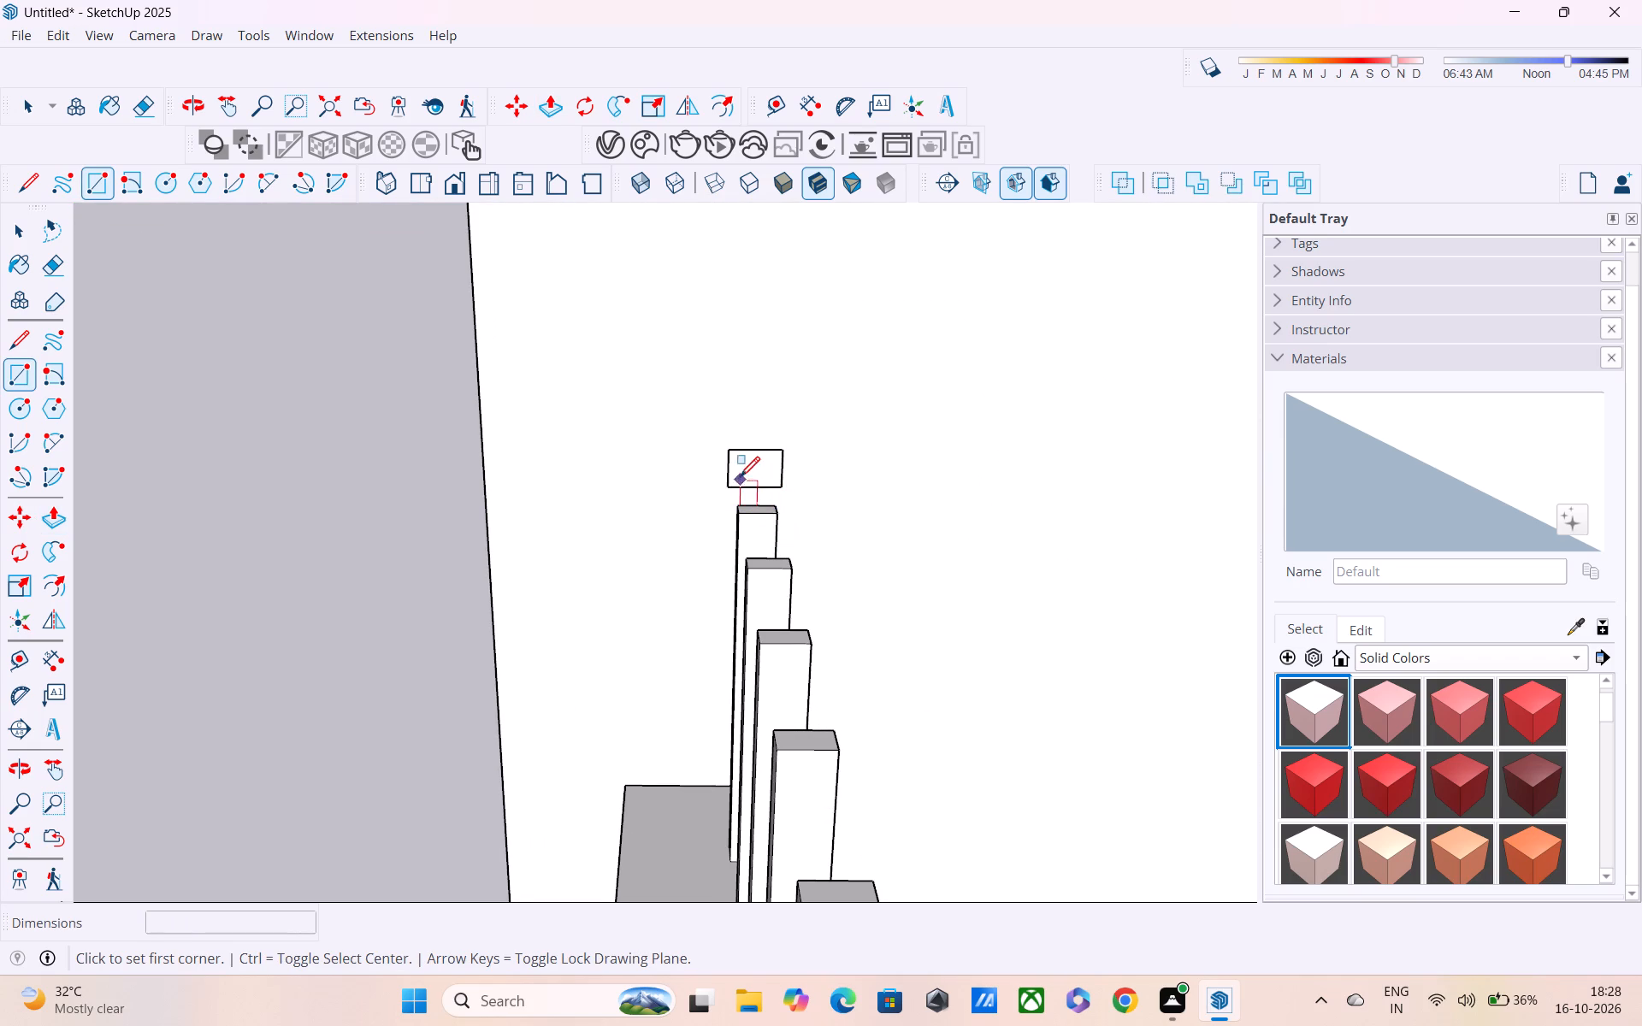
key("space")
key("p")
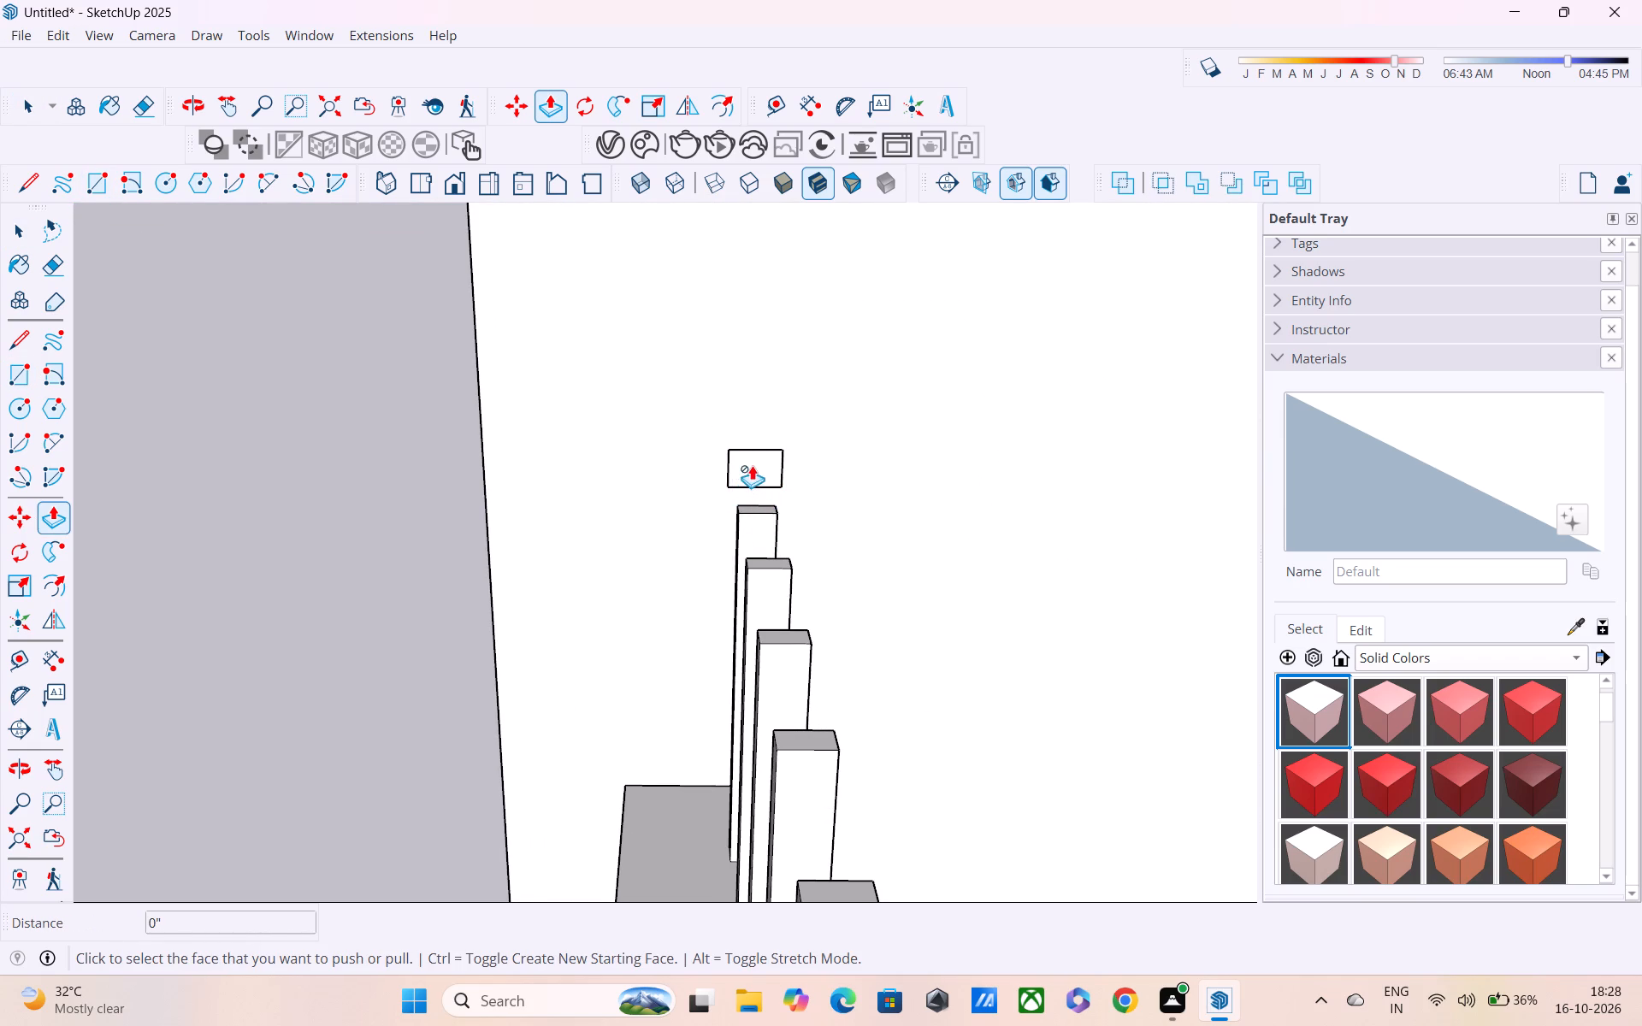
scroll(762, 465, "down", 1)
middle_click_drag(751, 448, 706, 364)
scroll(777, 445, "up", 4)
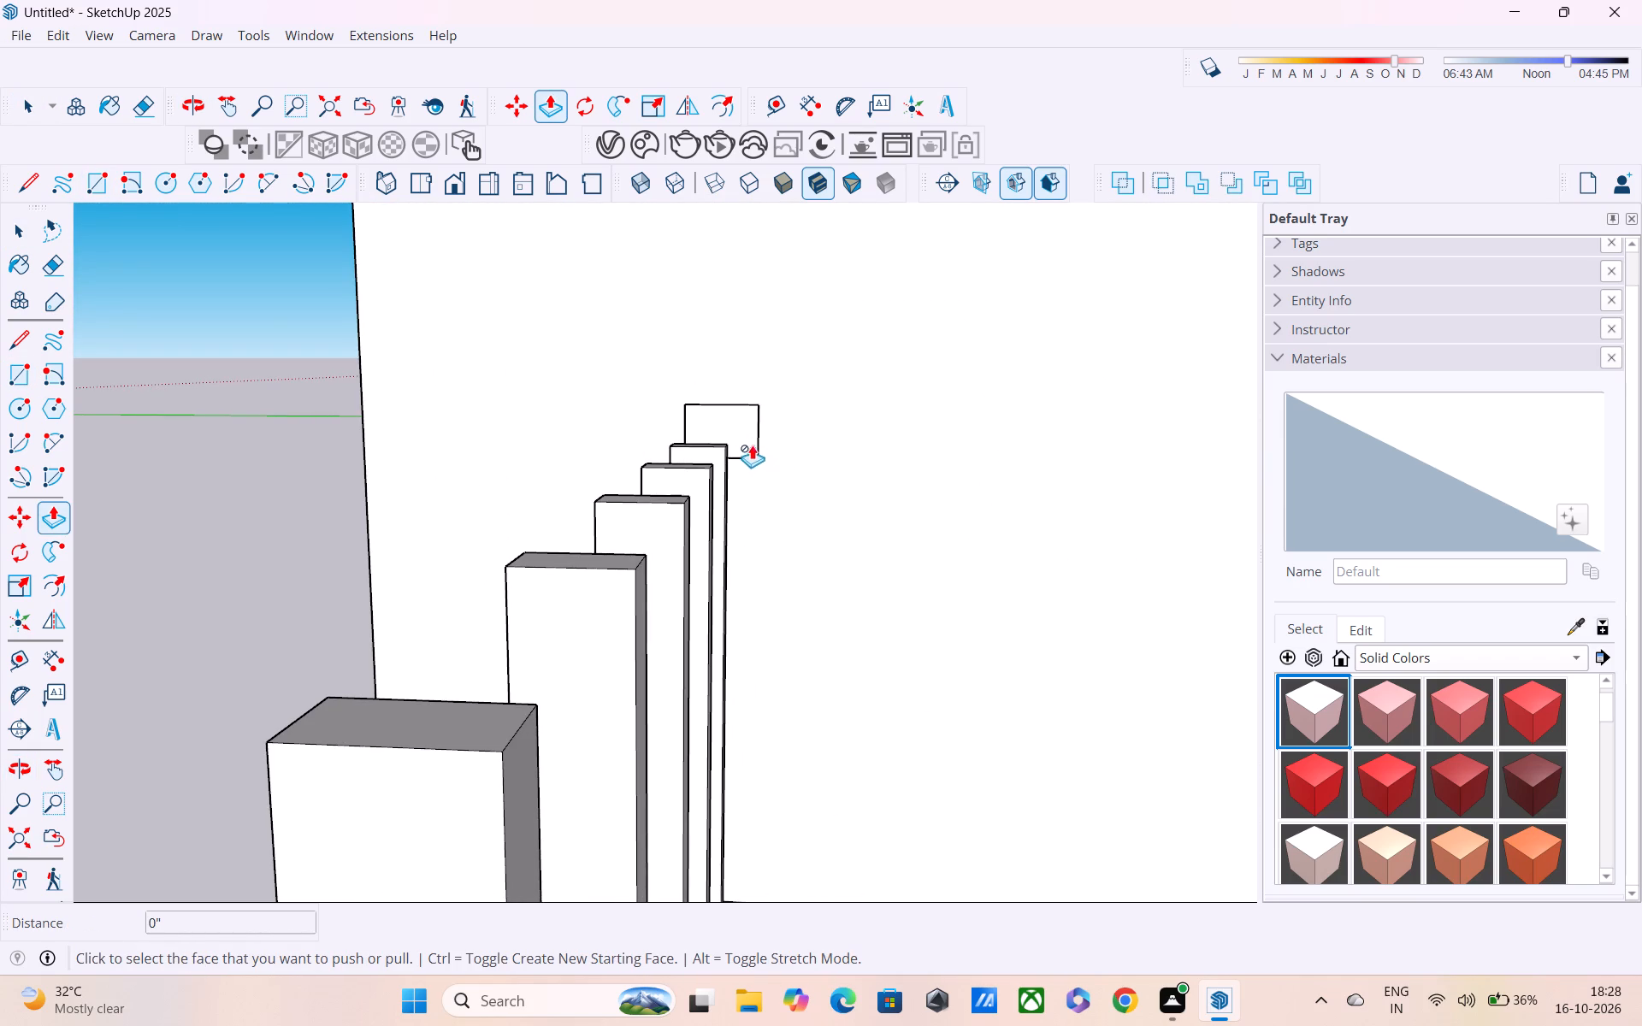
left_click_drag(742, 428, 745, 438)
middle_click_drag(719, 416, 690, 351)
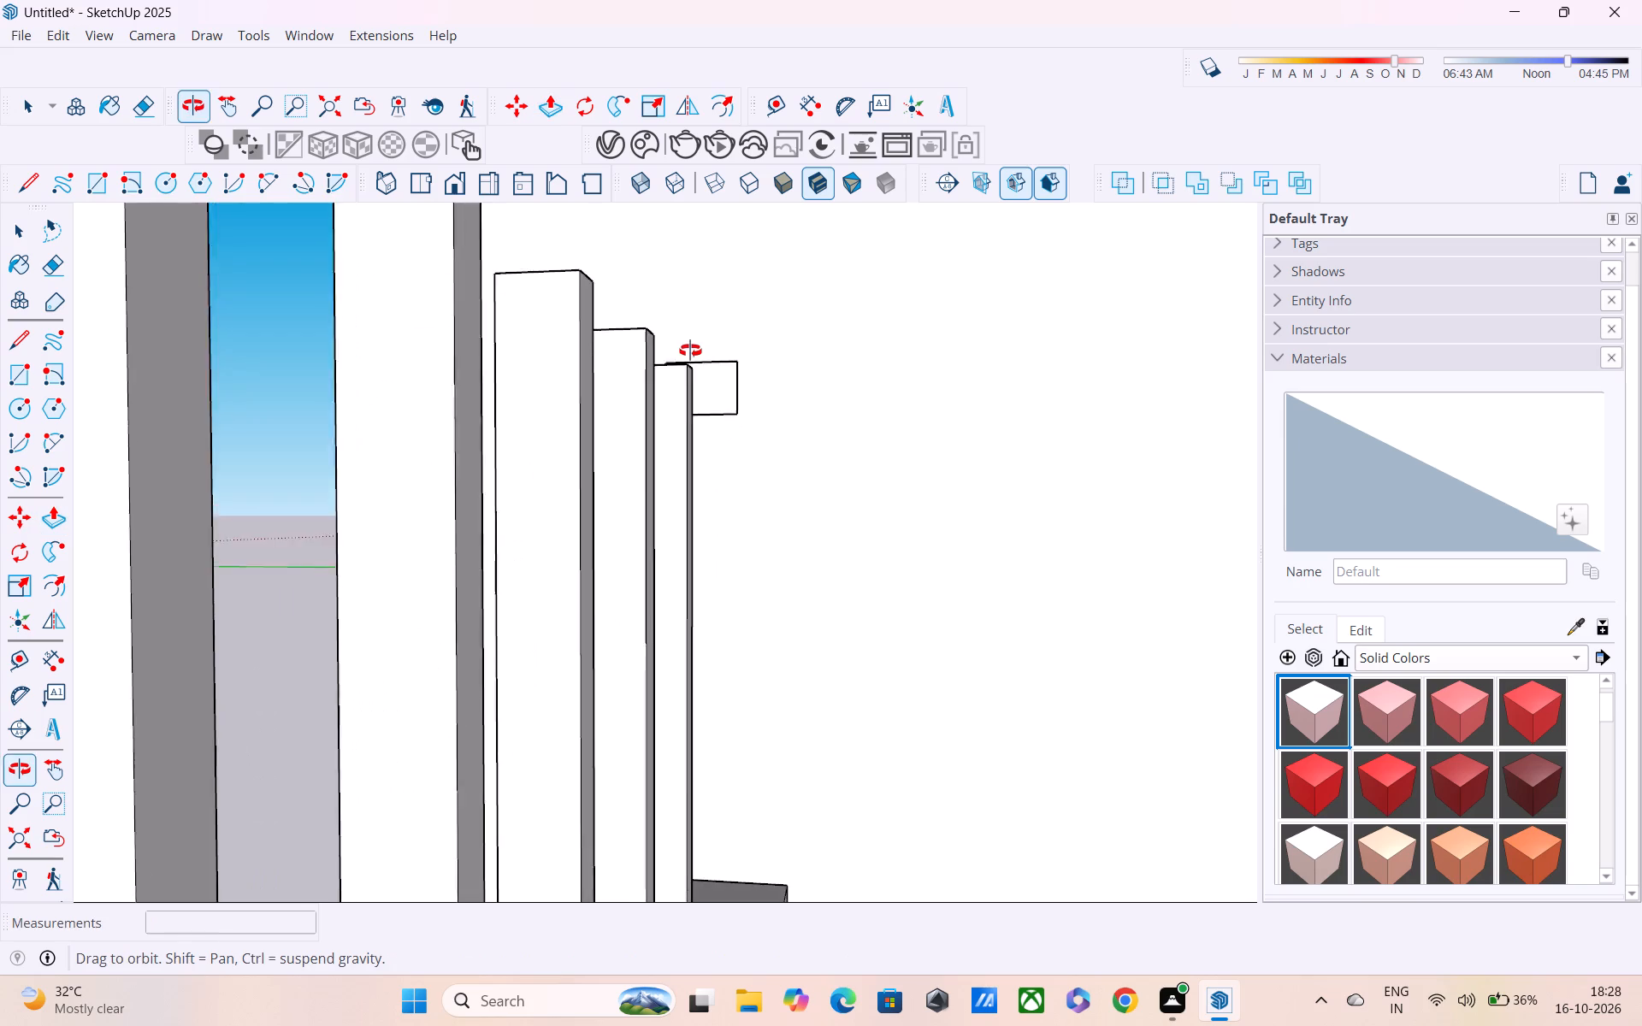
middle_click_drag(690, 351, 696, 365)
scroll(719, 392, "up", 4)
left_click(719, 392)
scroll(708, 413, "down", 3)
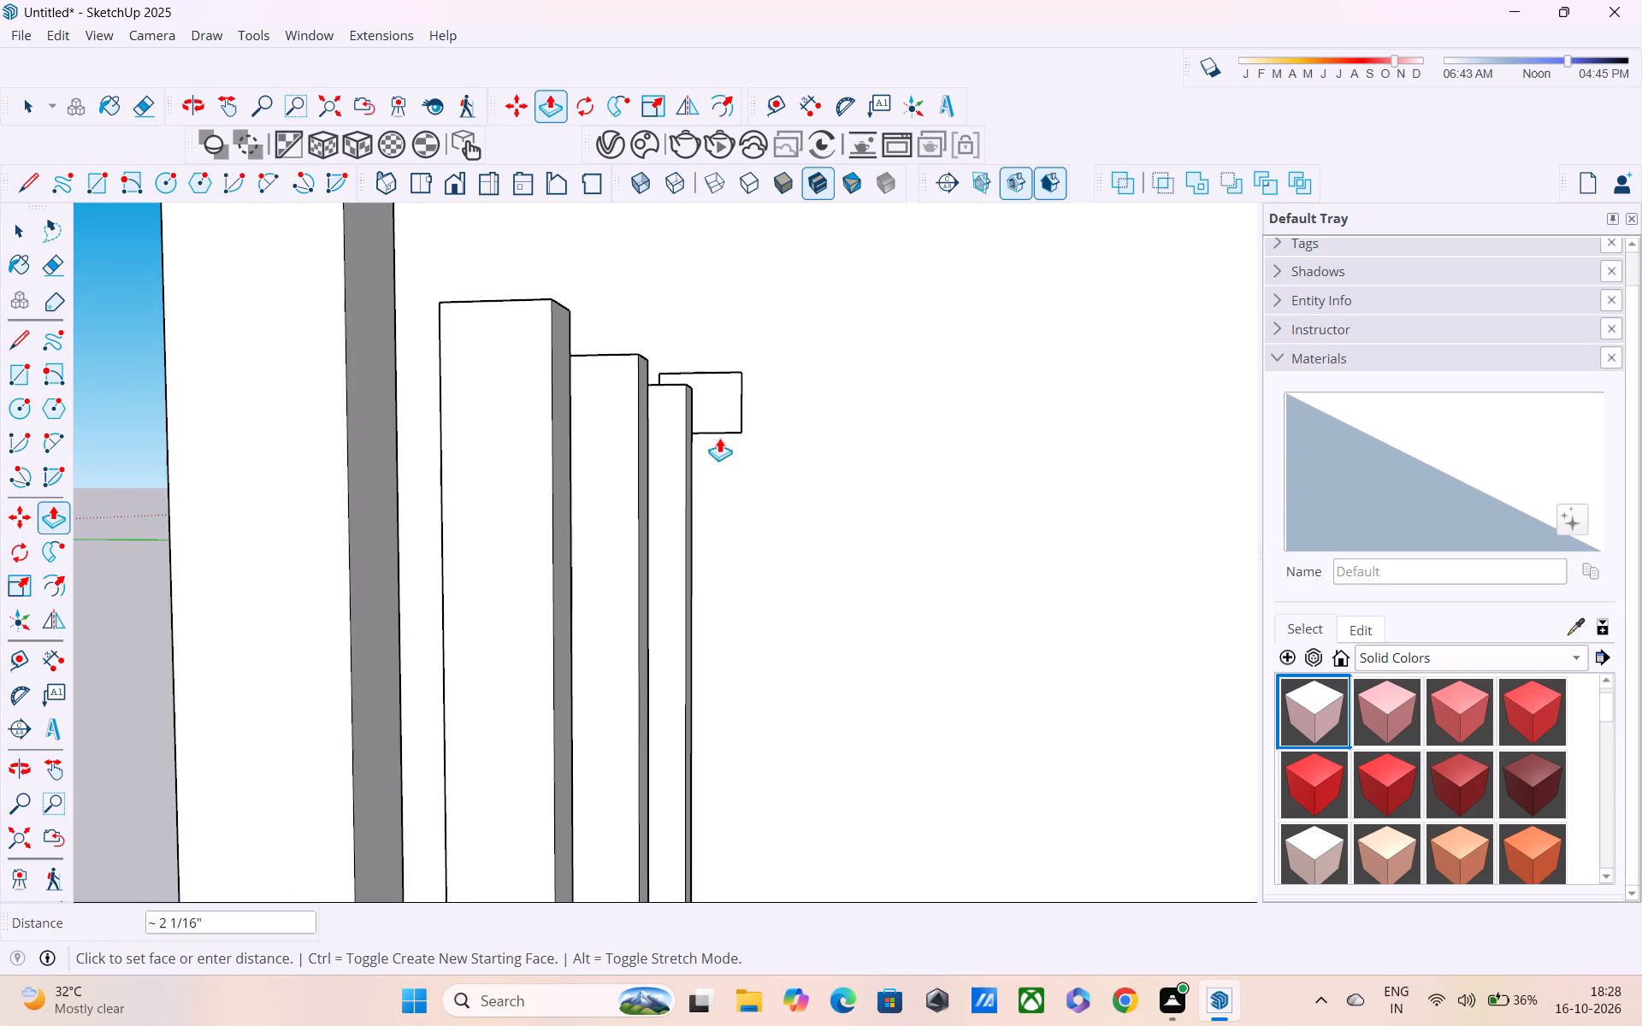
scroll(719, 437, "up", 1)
Retrace the rail profile outline with a rectangle on the wall above the side balusters of the balcony still lacking a top rail.
key("r")
scroll(665, 382, "up", 2)
middle_click_drag(659, 412, 670, 475)
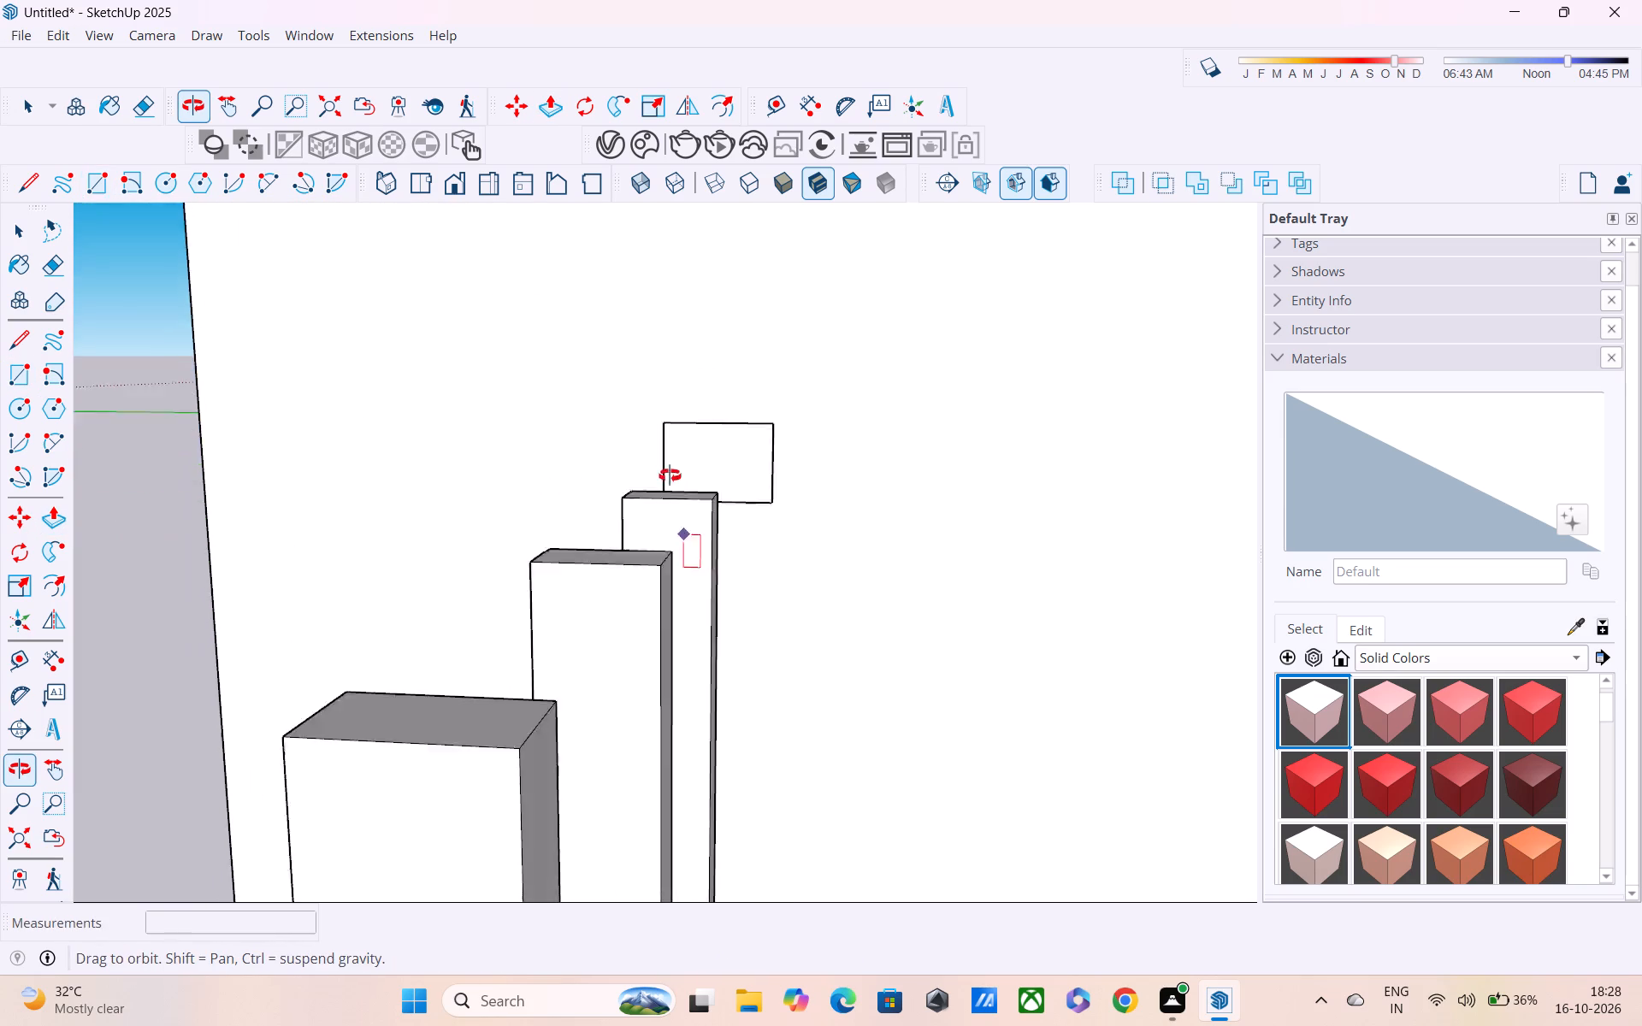
middle_click_drag(670, 475, 668, 545)
scroll(668, 513, "up", 4)
left_click(664, 526)
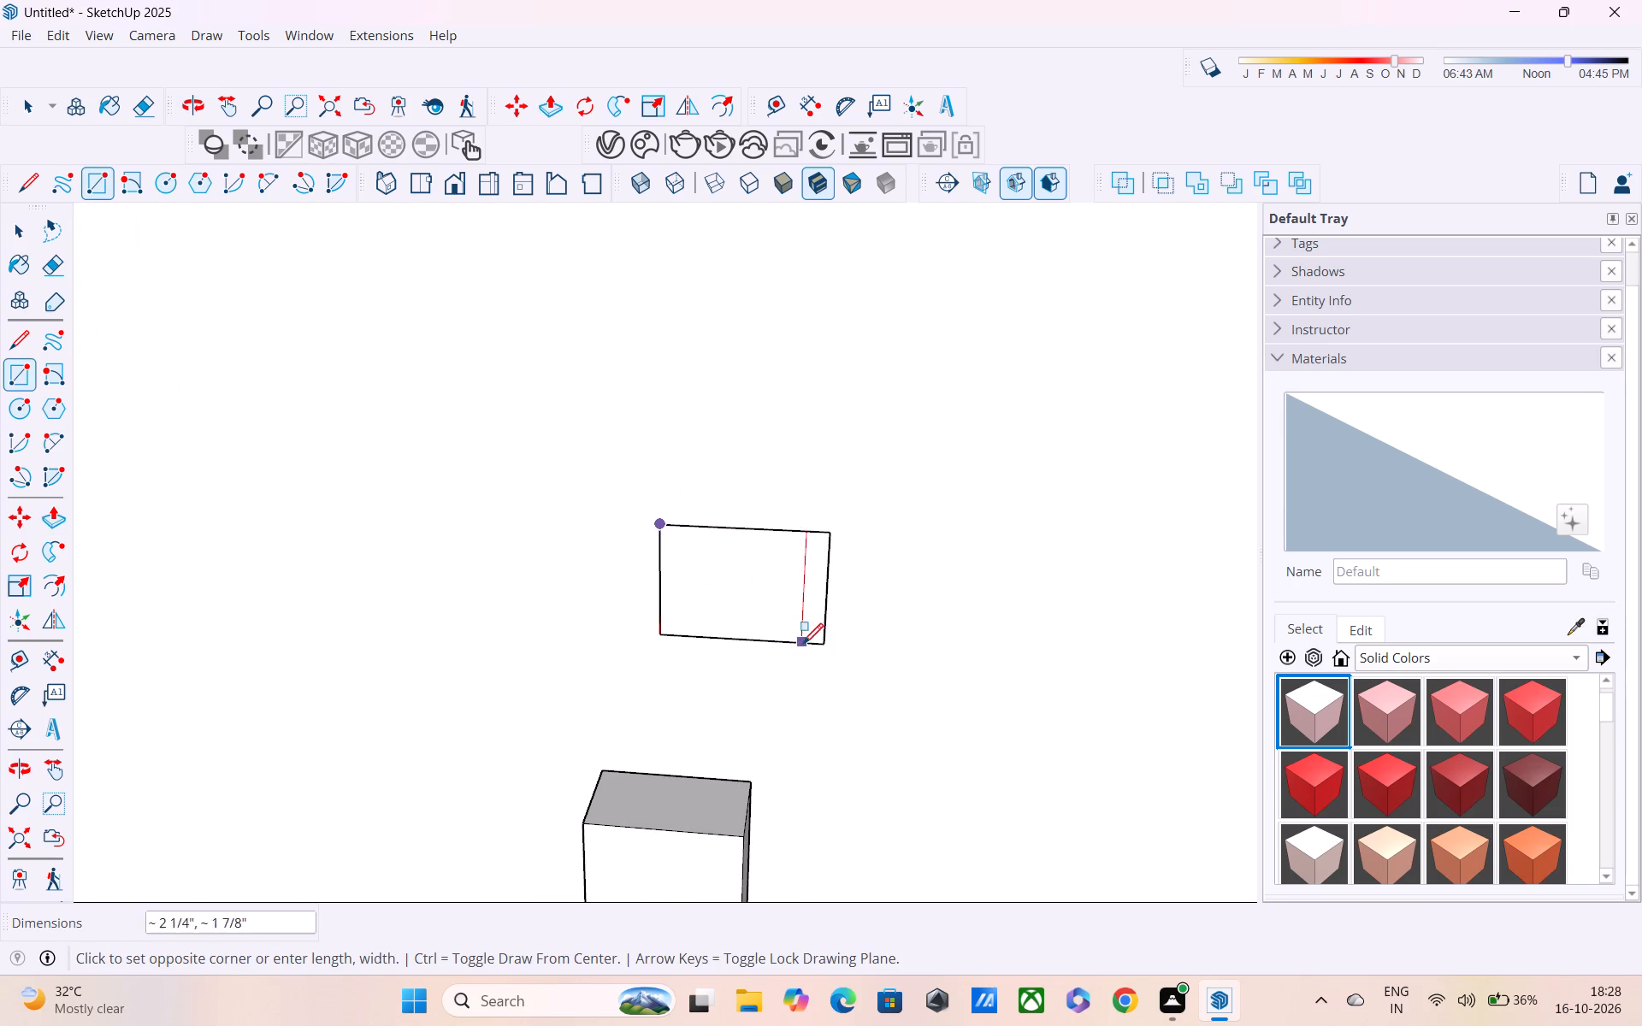
left_click(824, 646)
Push/Pull the retraced rail profile about 11' 11 3/8" from the wall over the side balusters, past the corner baluster.
middle_click_drag(798, 608, 719, 347)
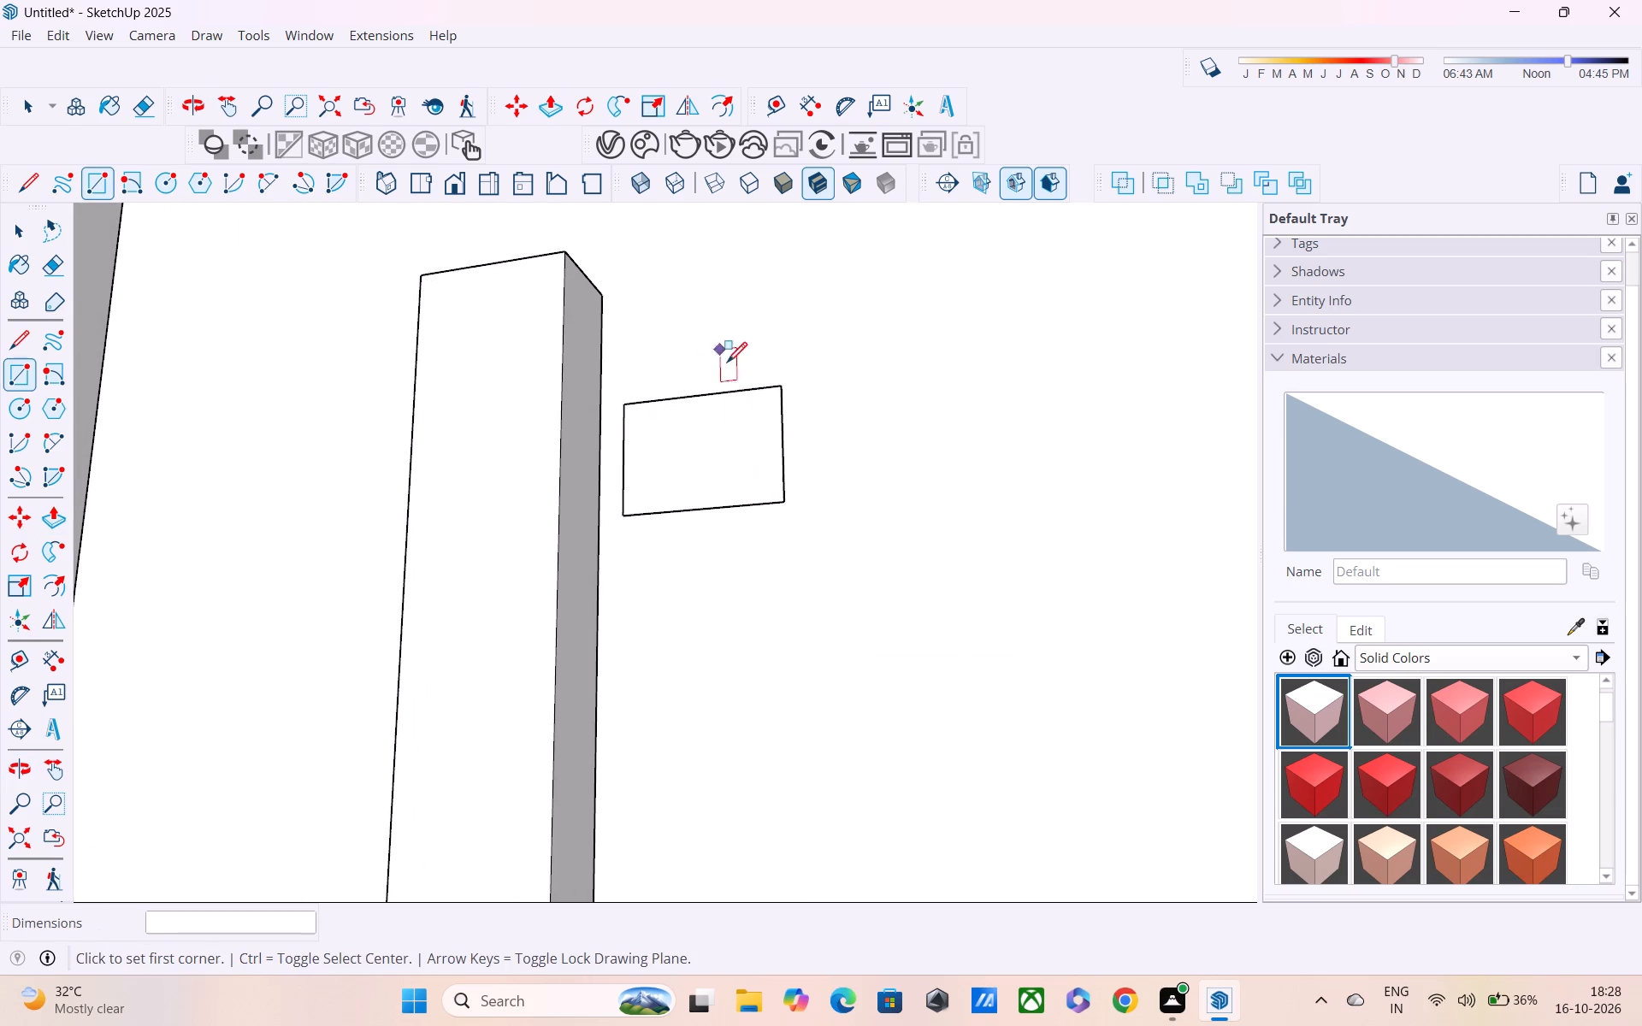
key("p")
left_click(749, 451)
scroll(699, 426, "down", 6)
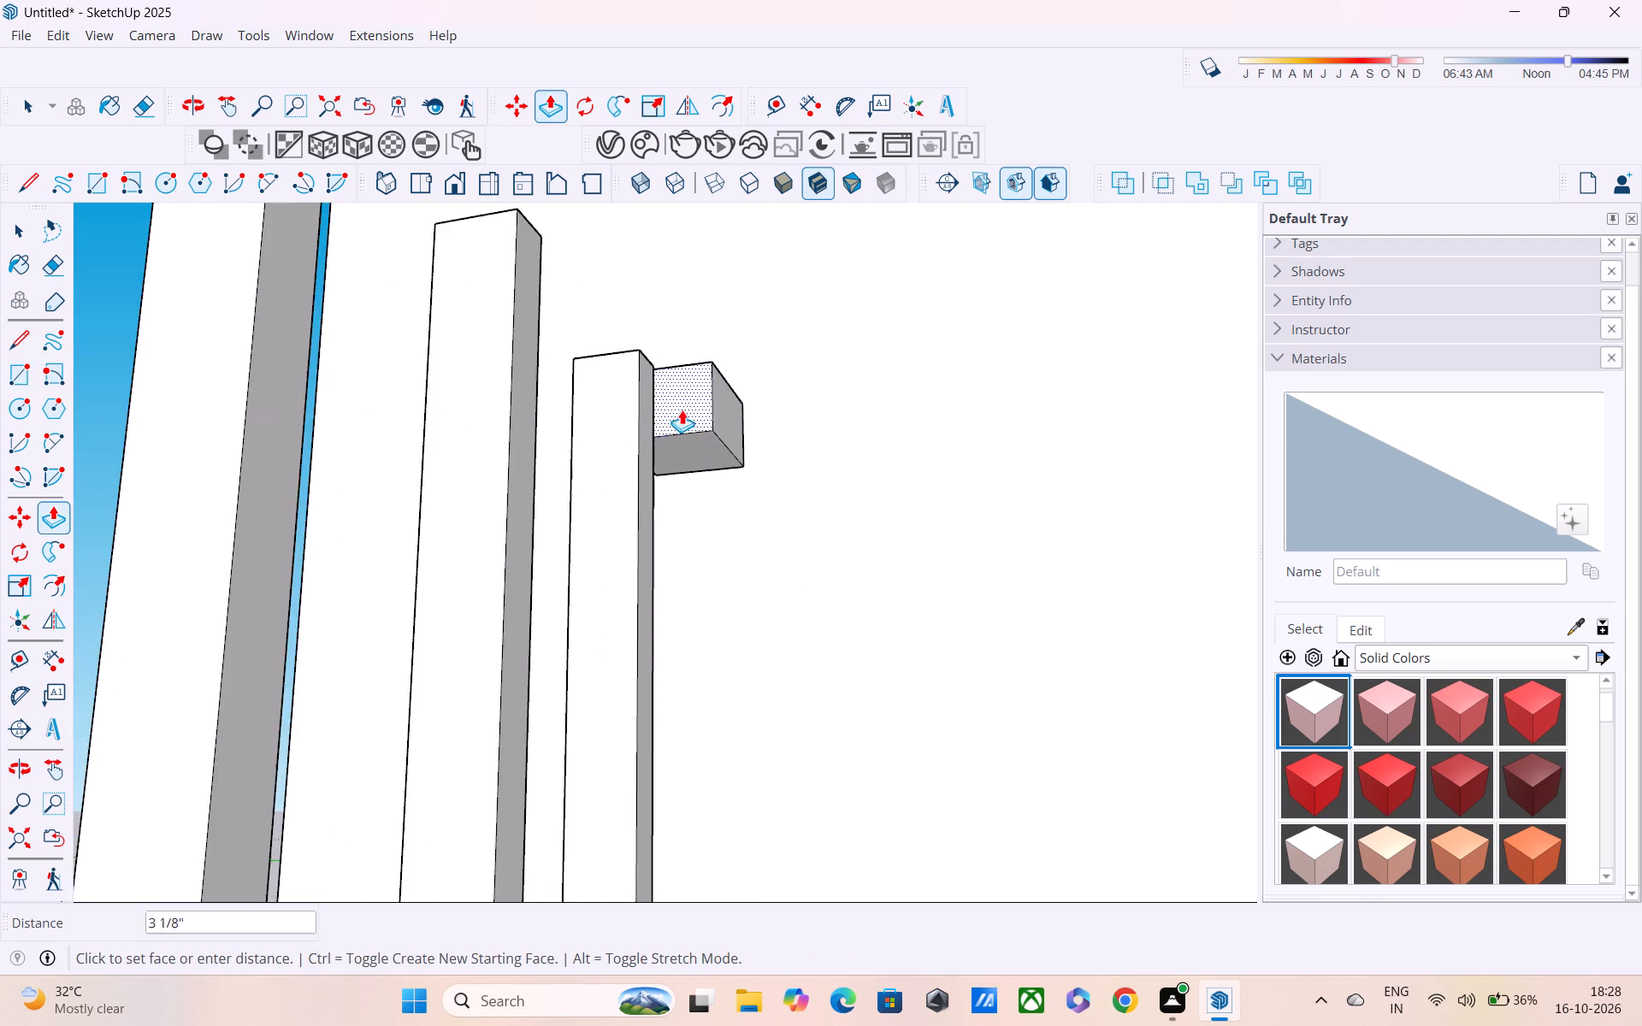
scroll(682, 410, "down", 12)
middle_click_drag(631, 411, 796, 530, "shift")
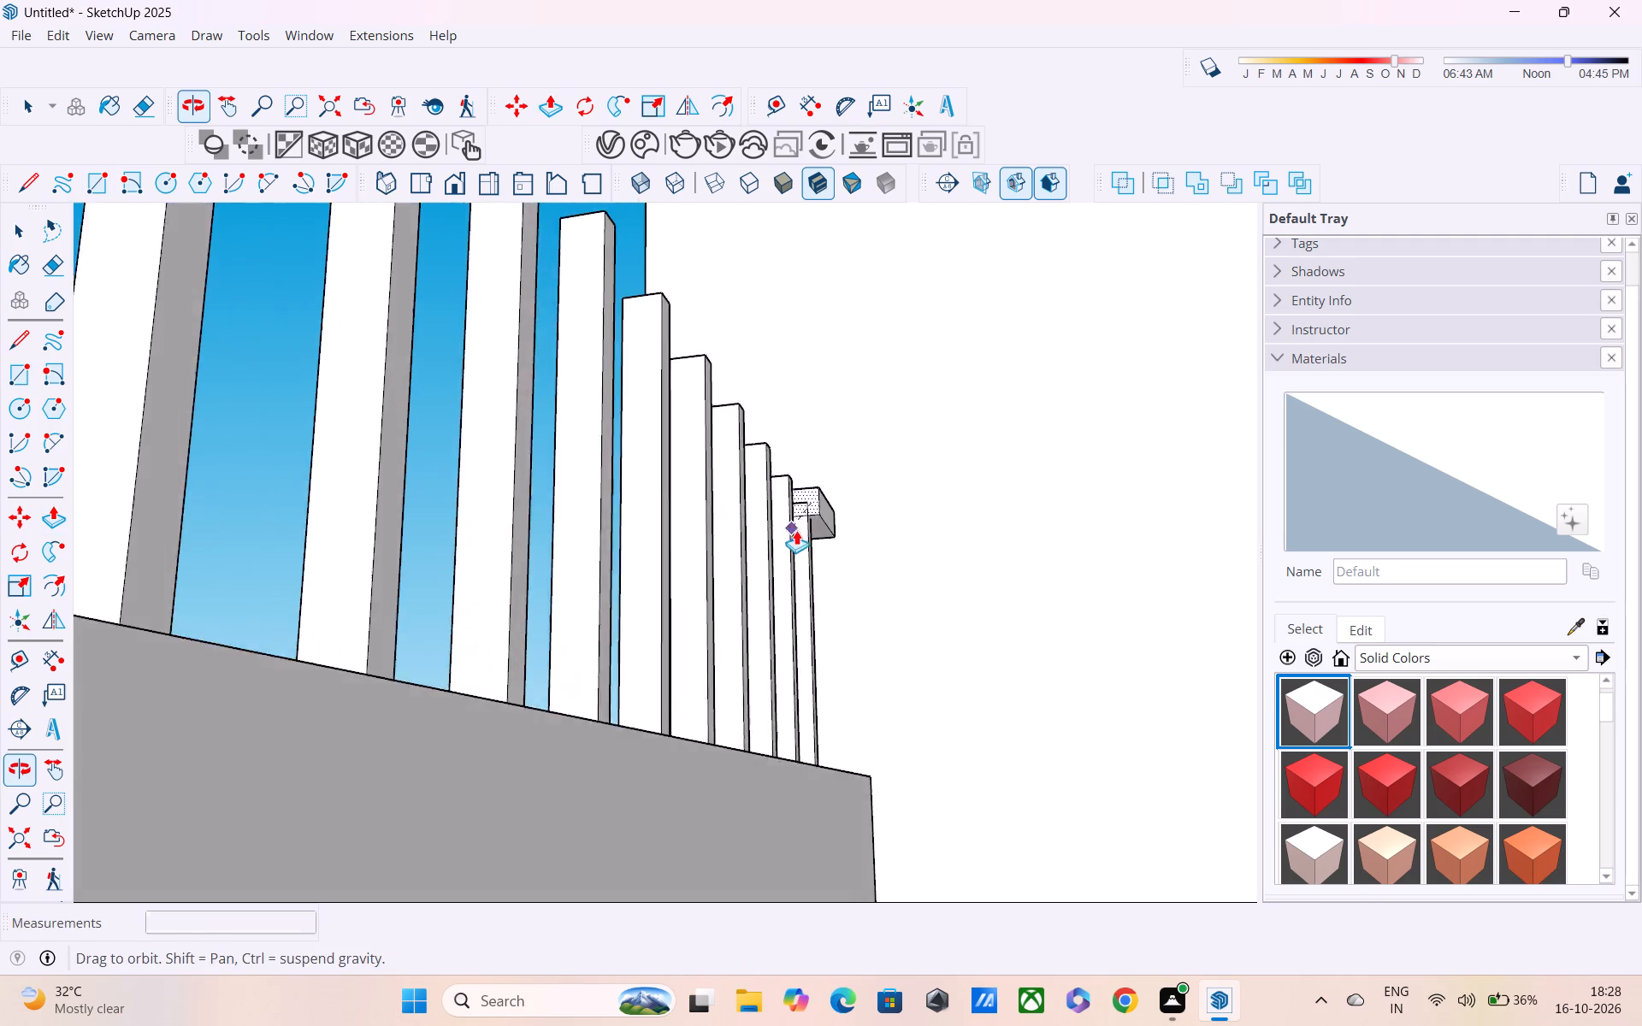
scroll(797, 528, "up", 1)
scroll(797, 512, "down", 7)
middle_click_drag(785, 494, 906, 788, "shift")
scroll(840, 716, "down", 5)
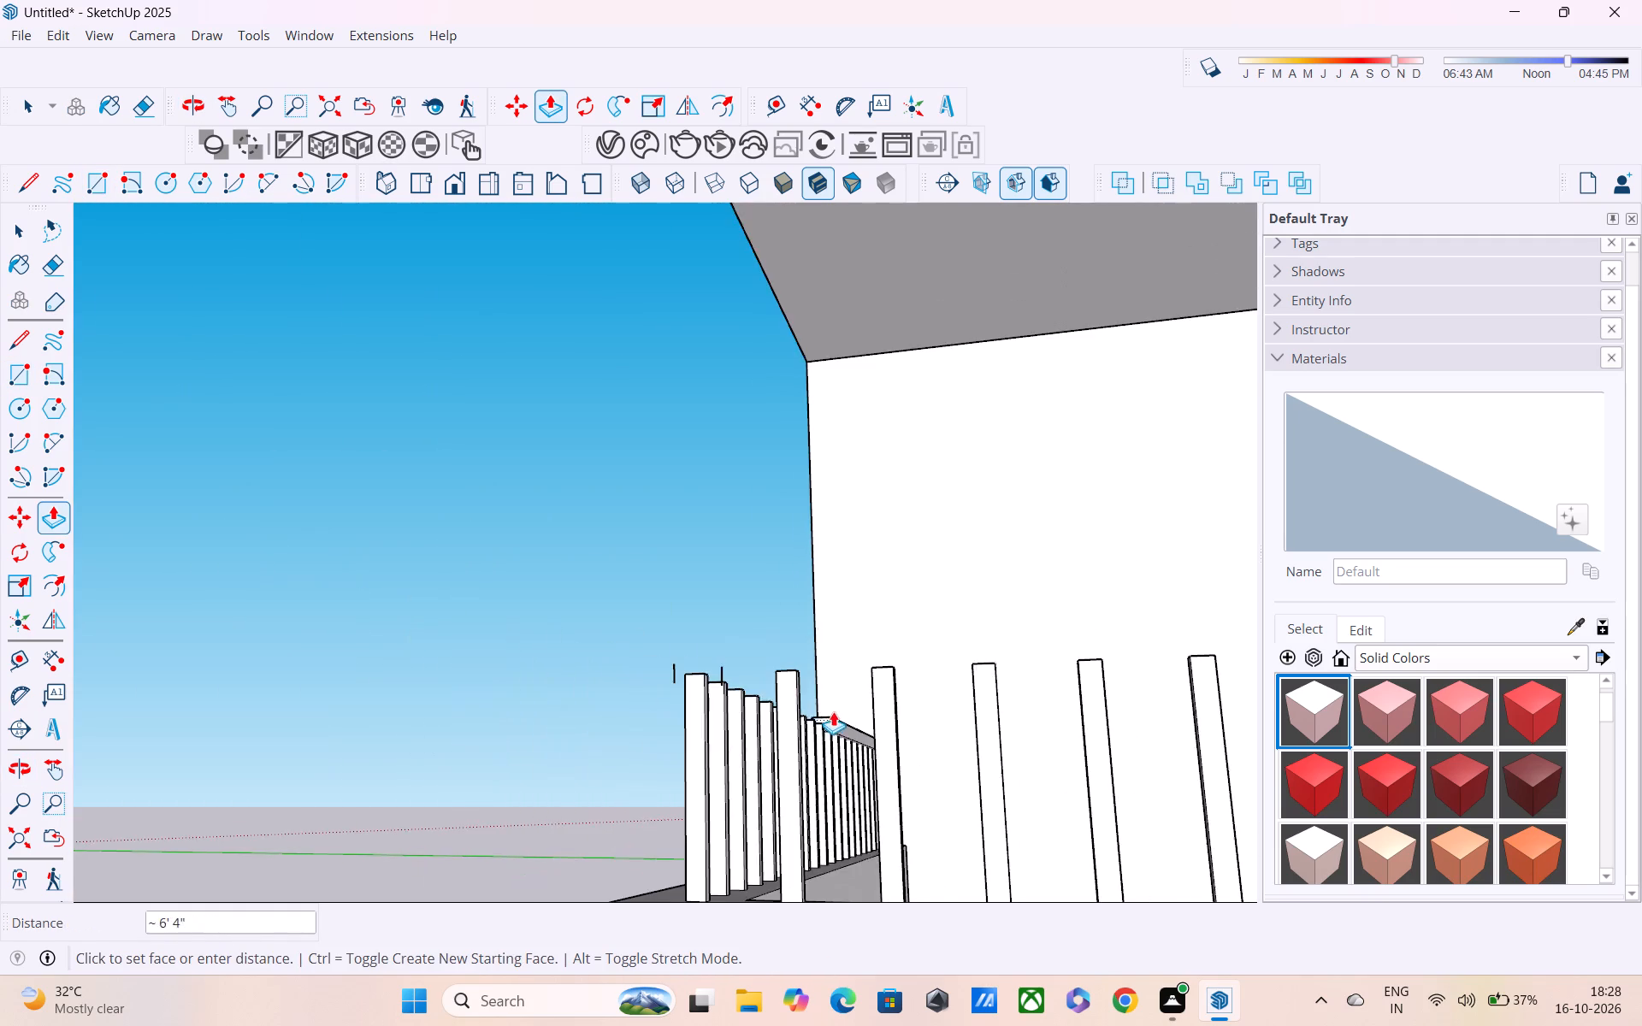
middle_click_drag(831, 711, 854, 770)
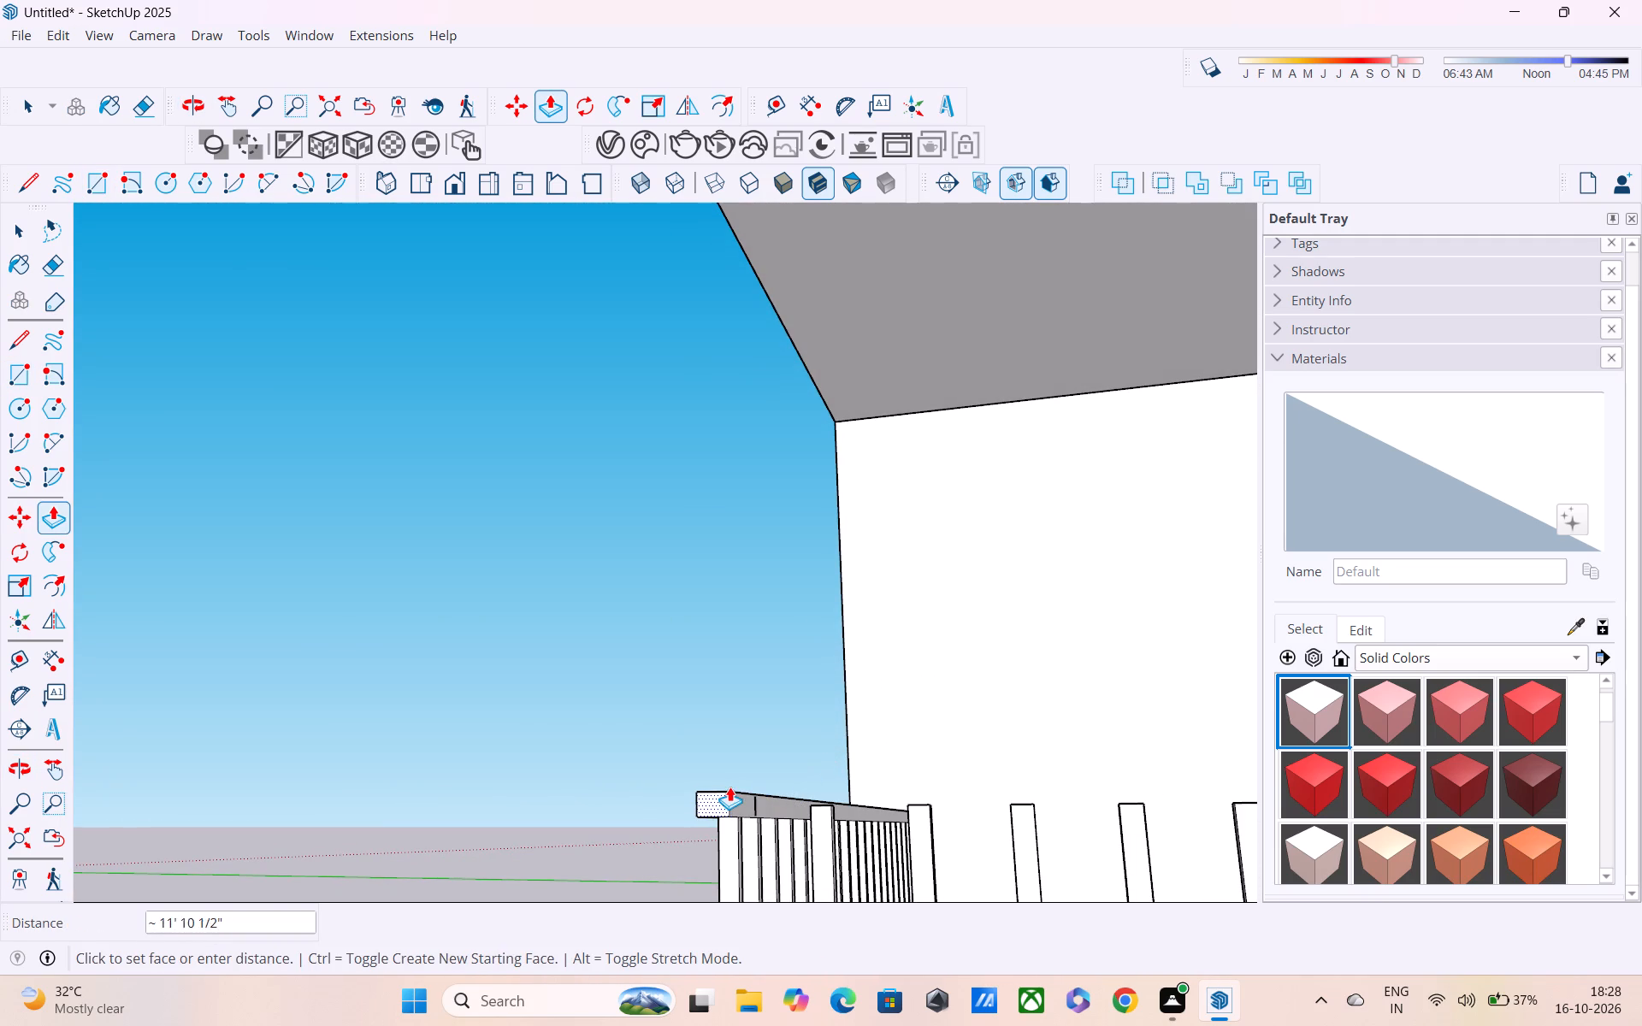
left_click(723, 792)
Draw two vertical lines about 1 7/8" long across the side rail's inner face near its free end, spaced for the front rail.
scroll(666, 858, "up", 1)
middle_click_drag(664, 863, 681, 876)
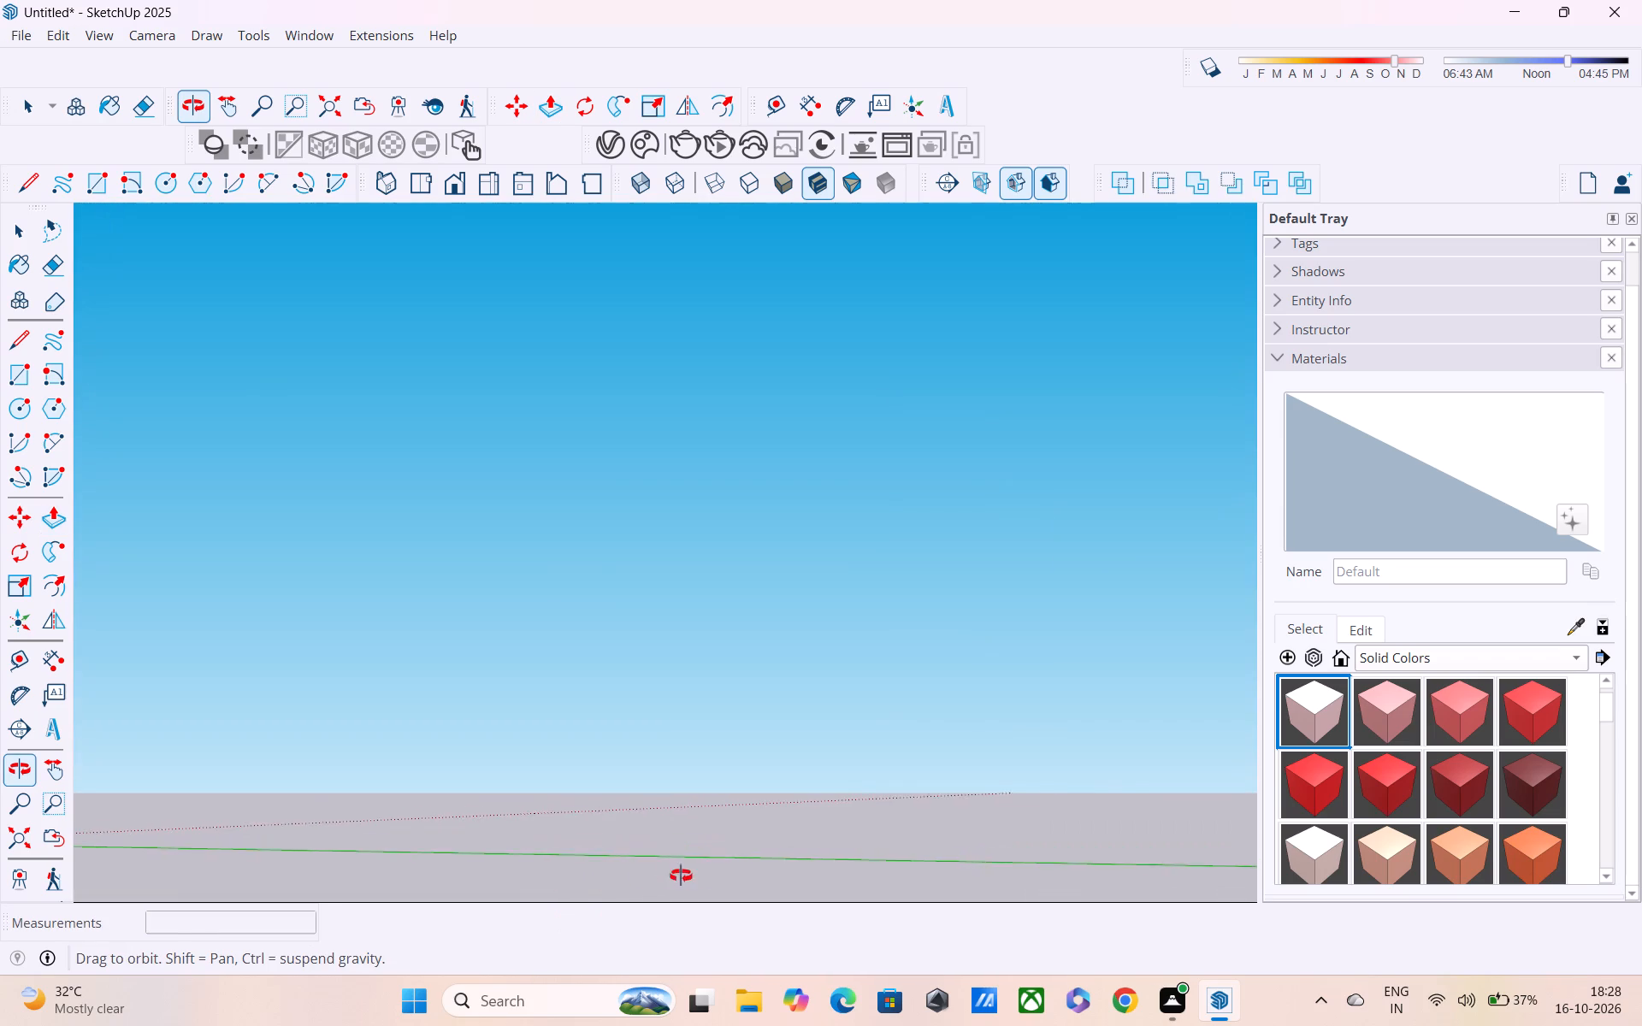
middle_click_drag(681, 876, 712, 876)
scroll(712, 872, "up", 1)
scroll(712, 872, "down", 8)
scroll(462, 882, "up", 1)
left_click(30, 834)
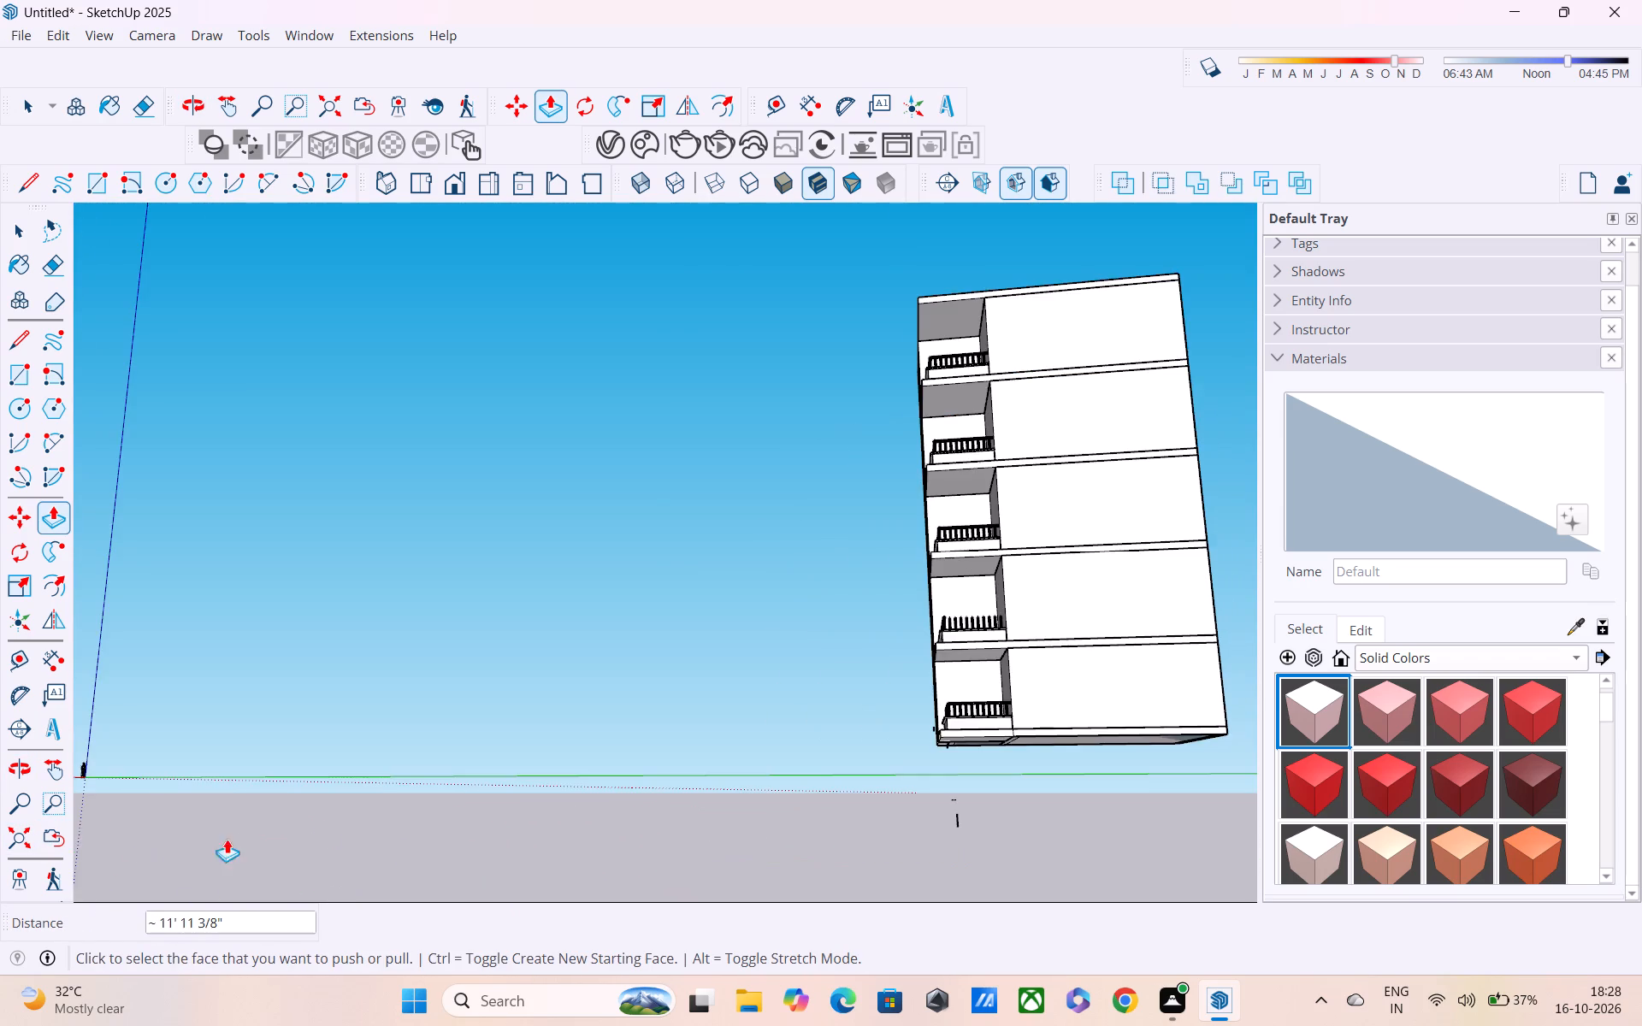
scroll(1042, 598, "up", 4)
scroll(958, 608, "up", 4)
middle_click_drag(946, 642, 690, 775)
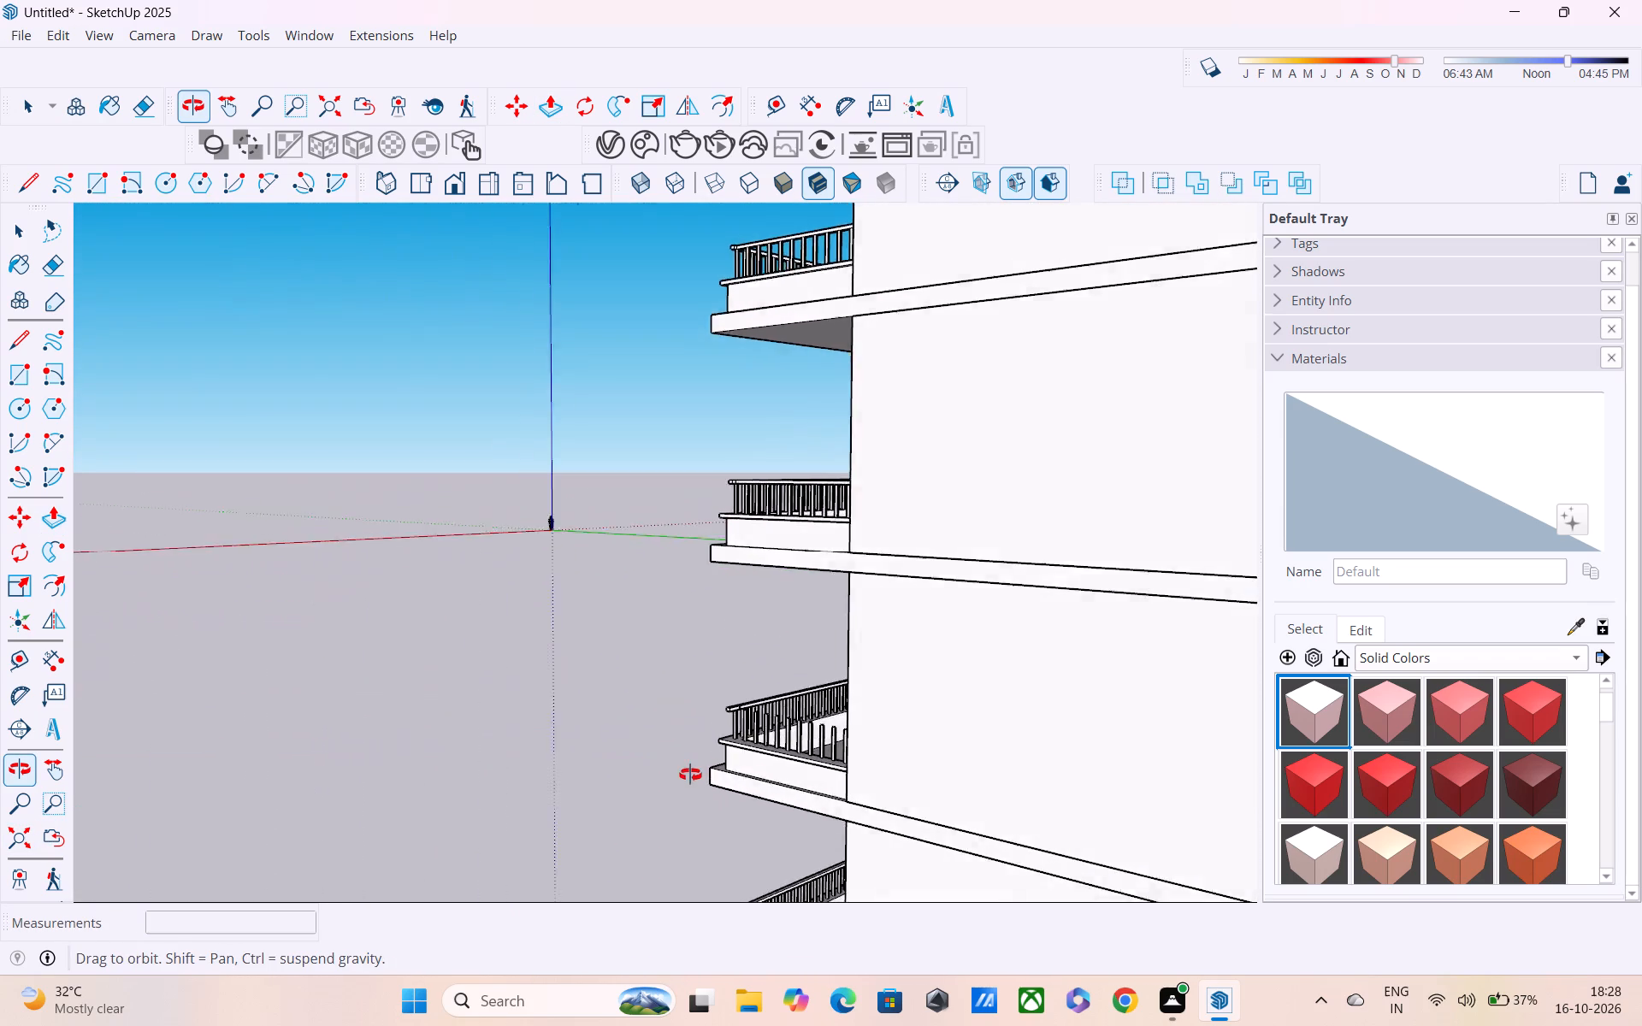
middle_click_drag(690, 775, 629, 782)
scroll(699, 767, "up", 10)
scroll(681, 699, "down", 2)
scroll(680, 699, "up", 2)
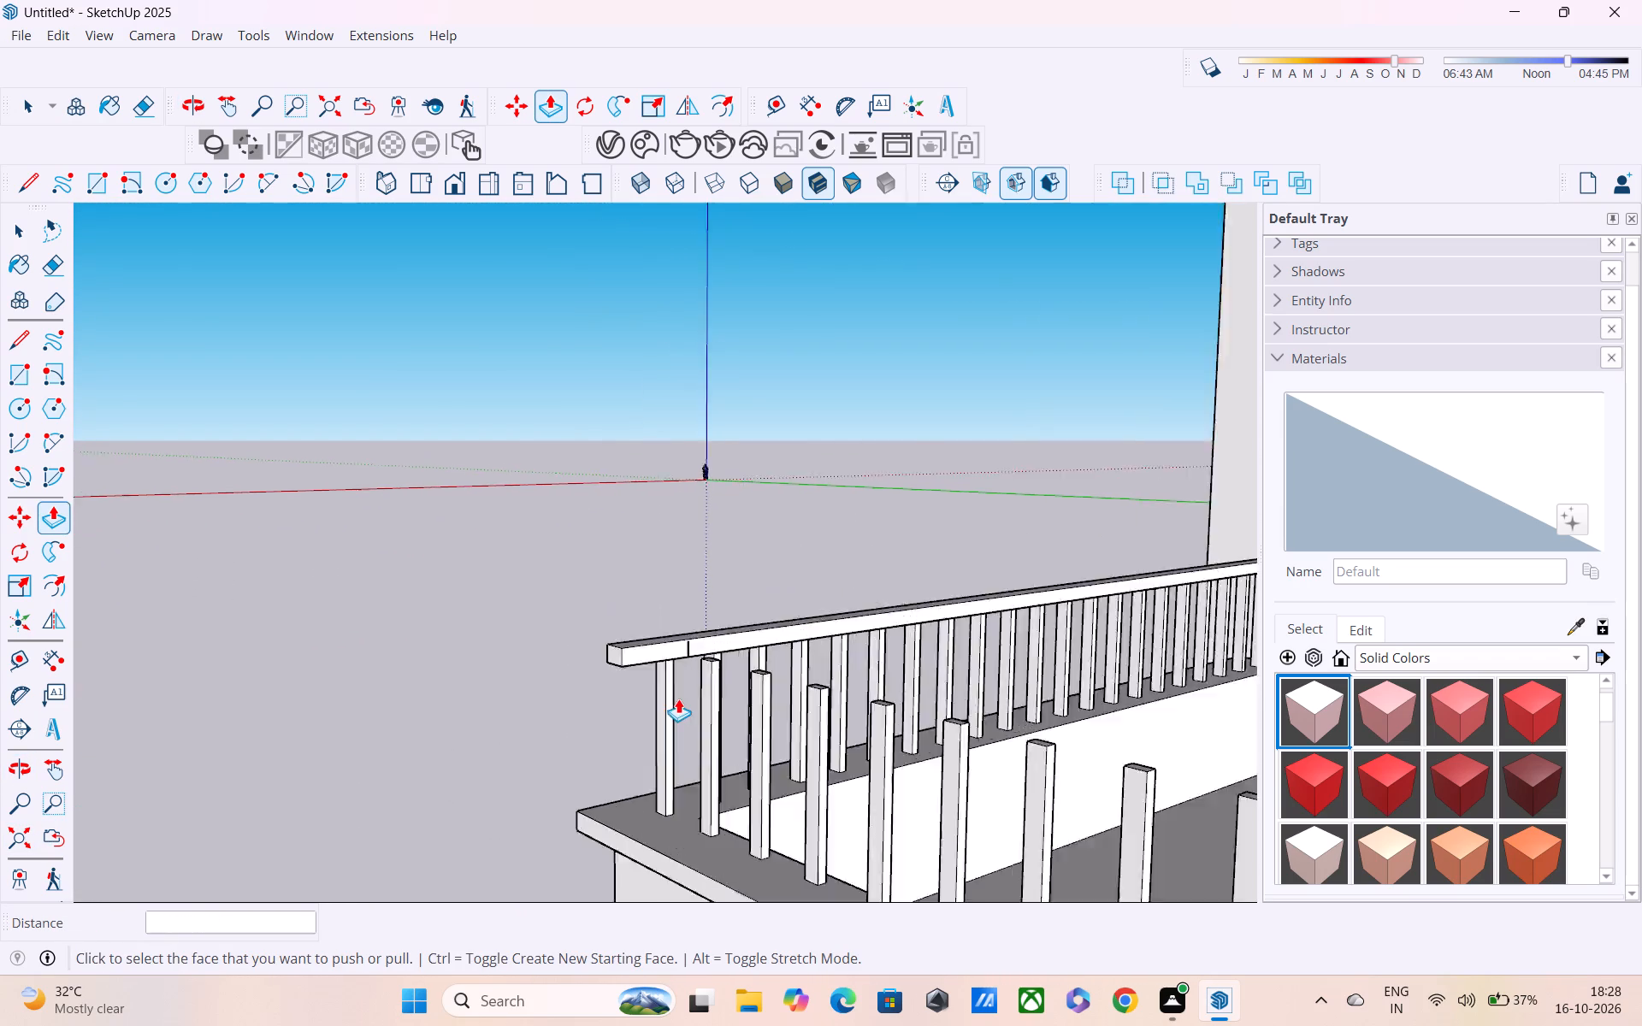
scroll(678, 699, "up", 2)
scroll(670, 699, "down", 4)
scroll(669, 692, "up", 4)
scroll(659, 678, "down", 1)
scroll(659, 677, "up", 4)
scroll(653, 678, "down", 2)
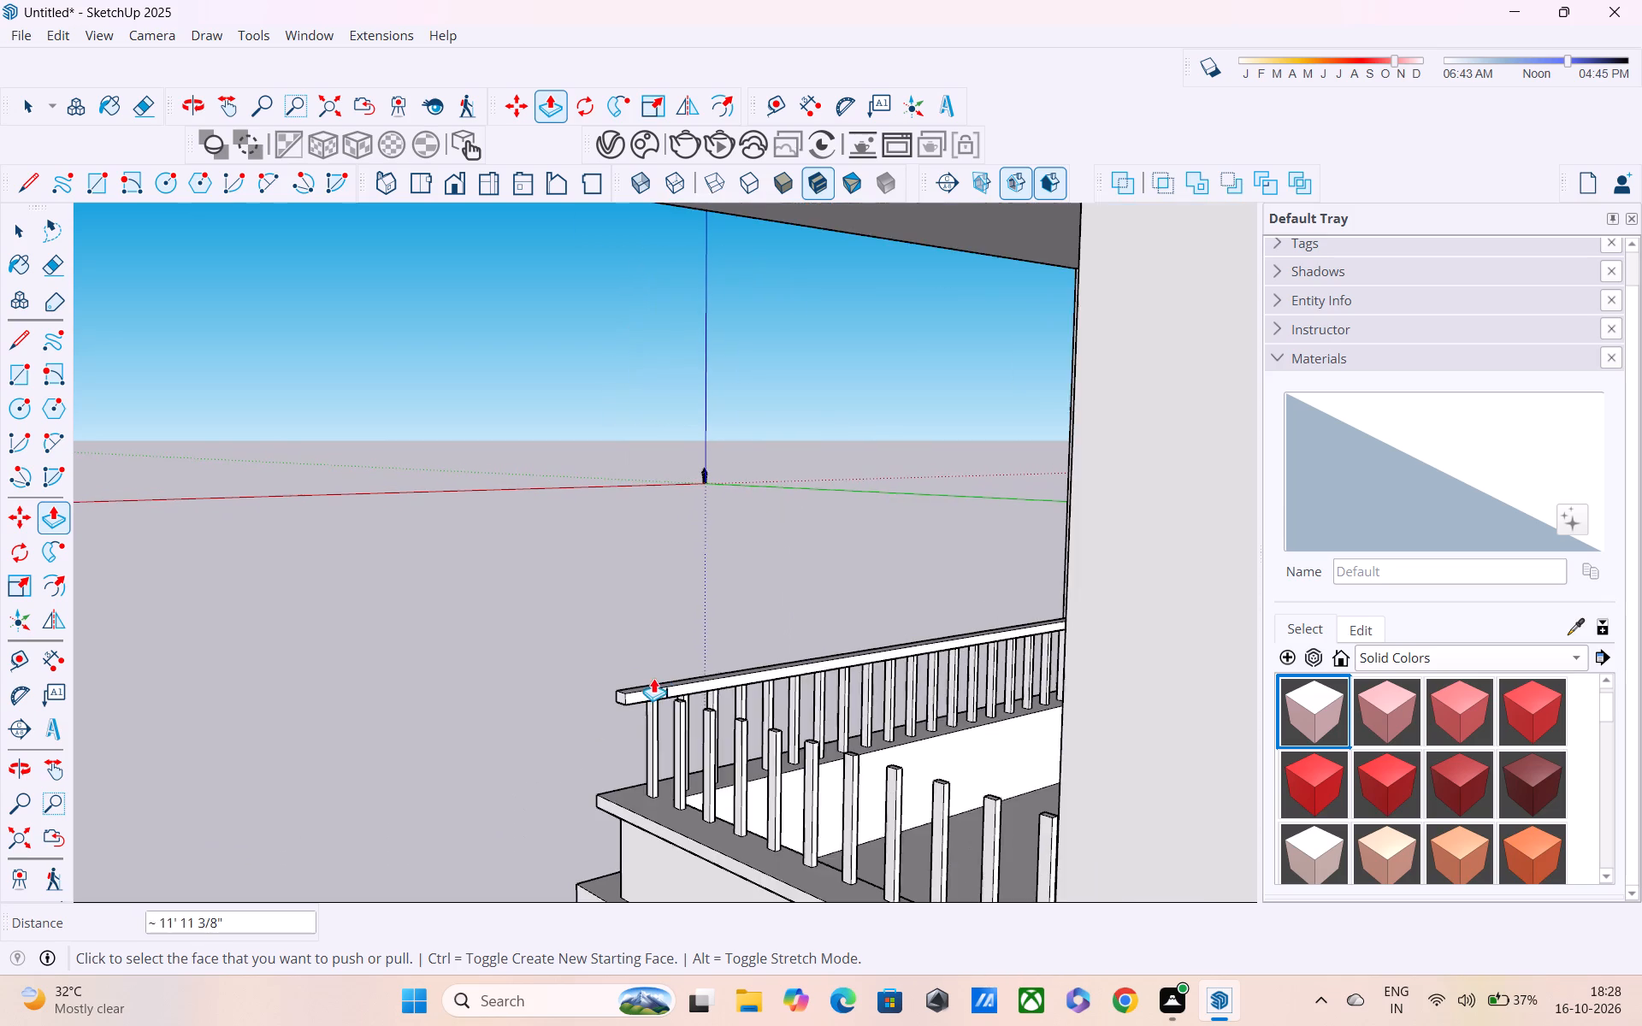
scroll(647, 686, "up", 2)
scroll(645, 691, "down", 1)
scroll(645, 691, "up", 4)
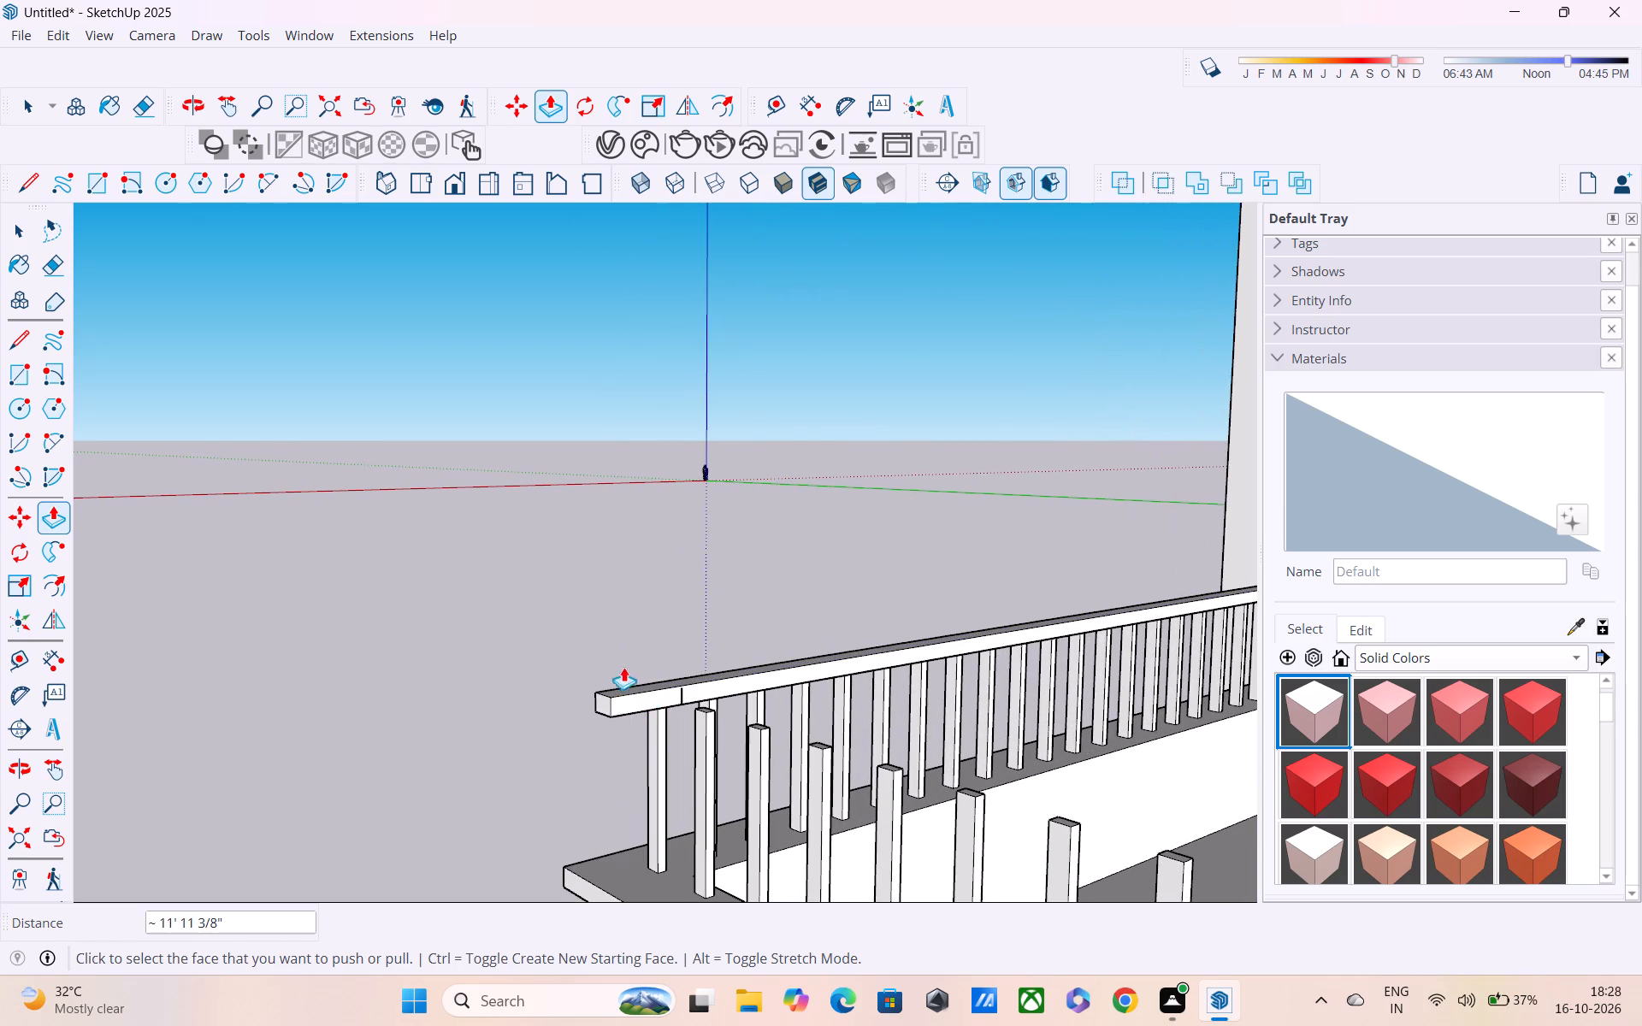
middle_click_drag(630, 698, 605, 563, "shift")
scroll(612, 576, "up", 4)
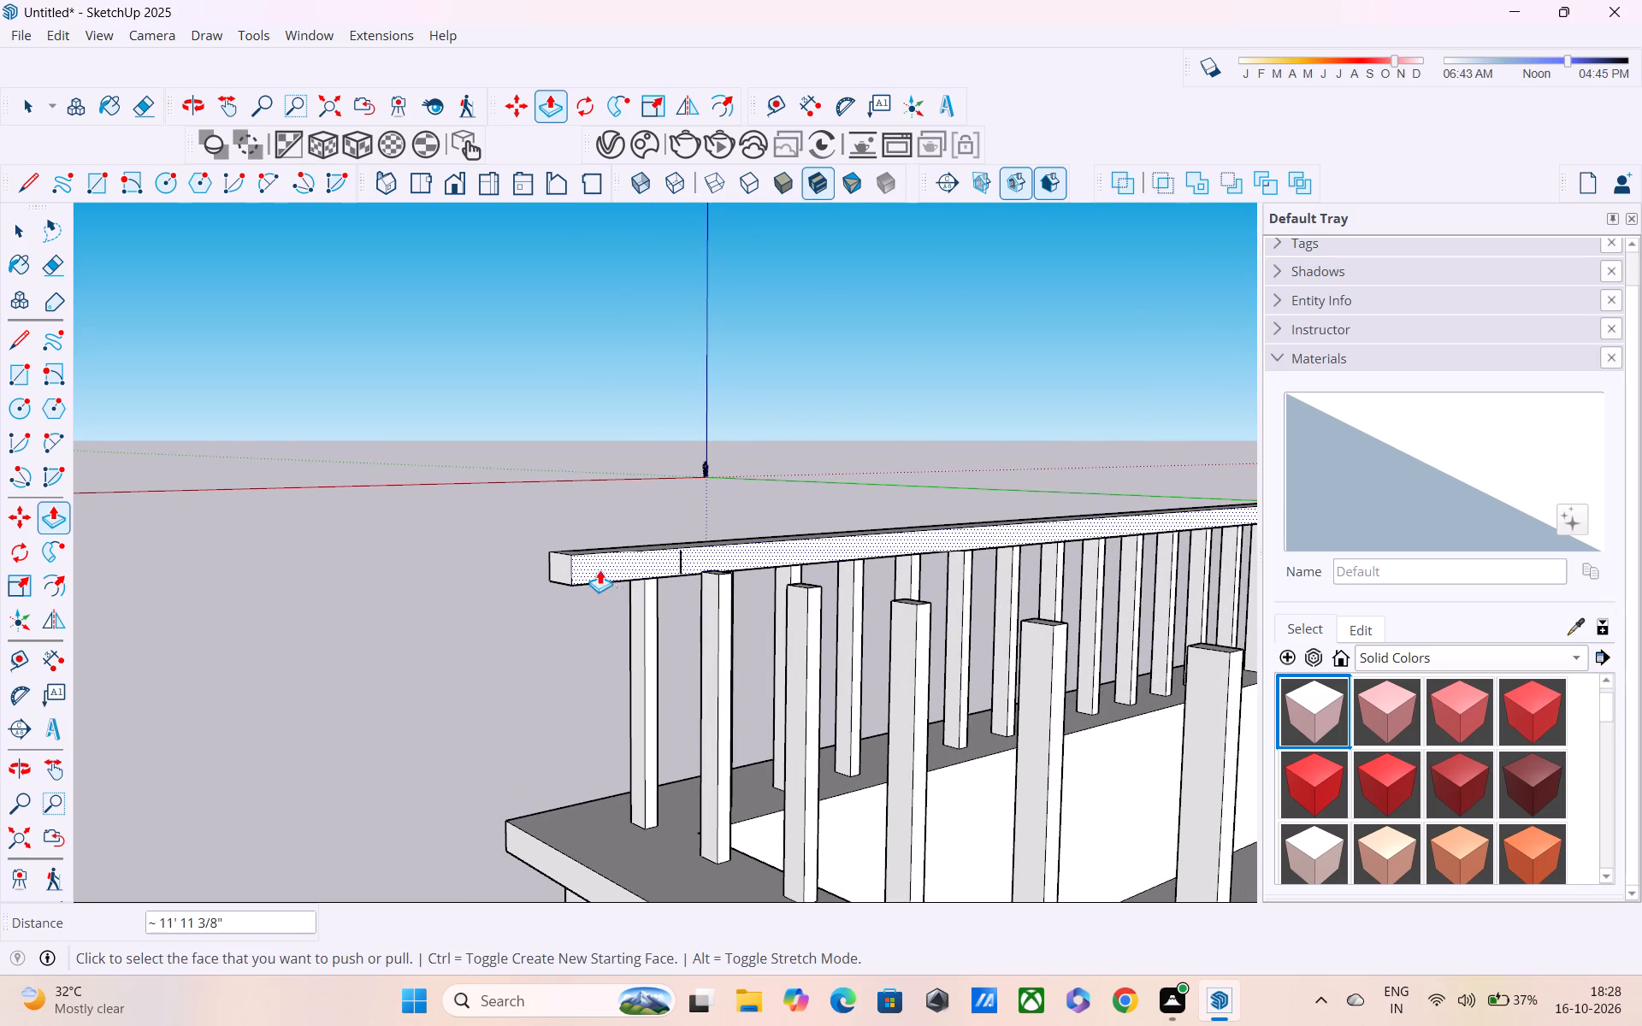
key("l")
scroll(607, 581, "up", 4)
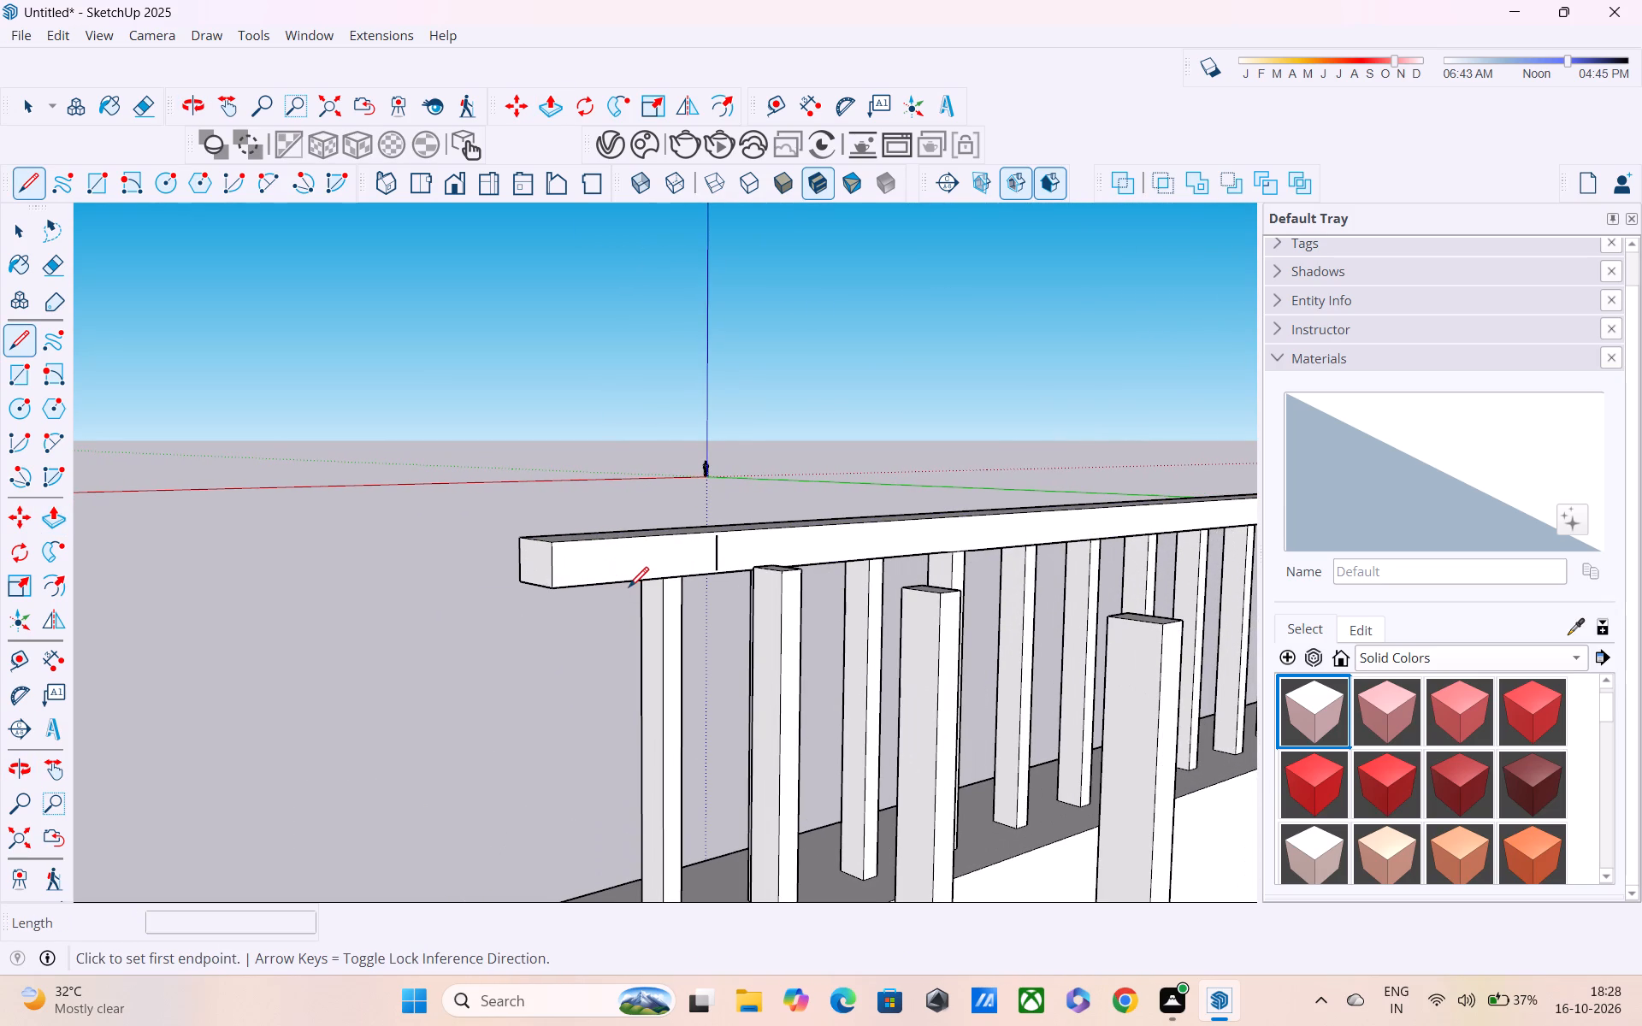
left_click(626, 585)
left_click(618, 540)
left_click(688, 540)
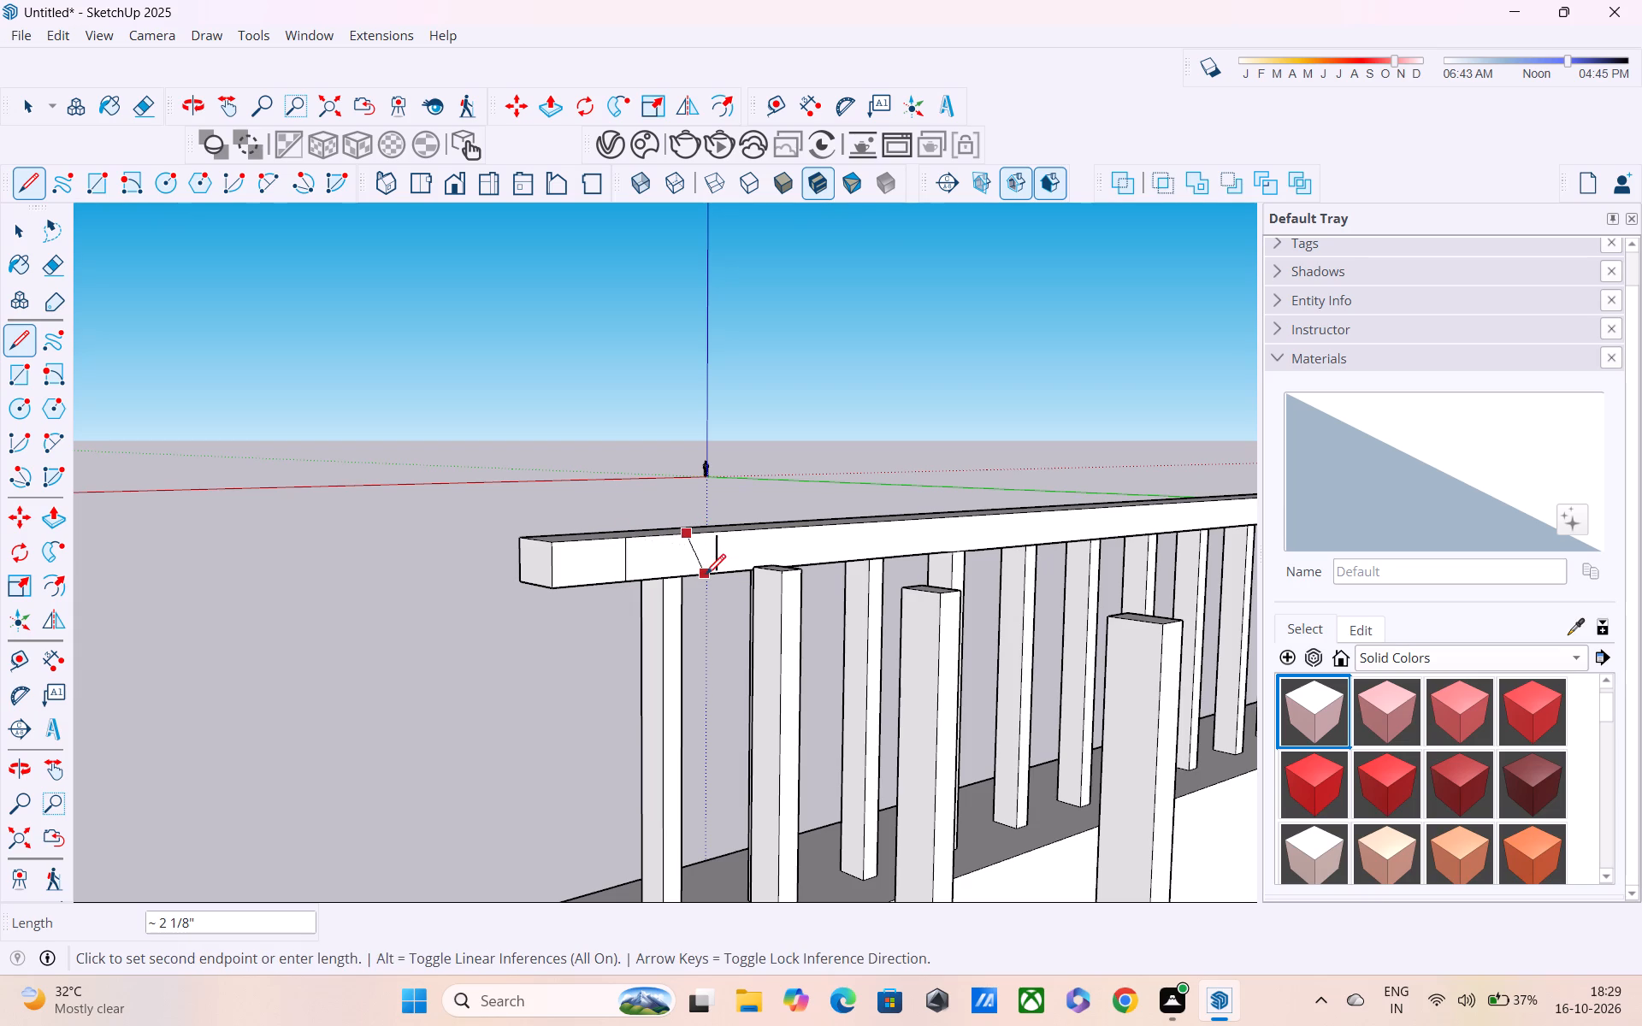
left_click(696, 581)
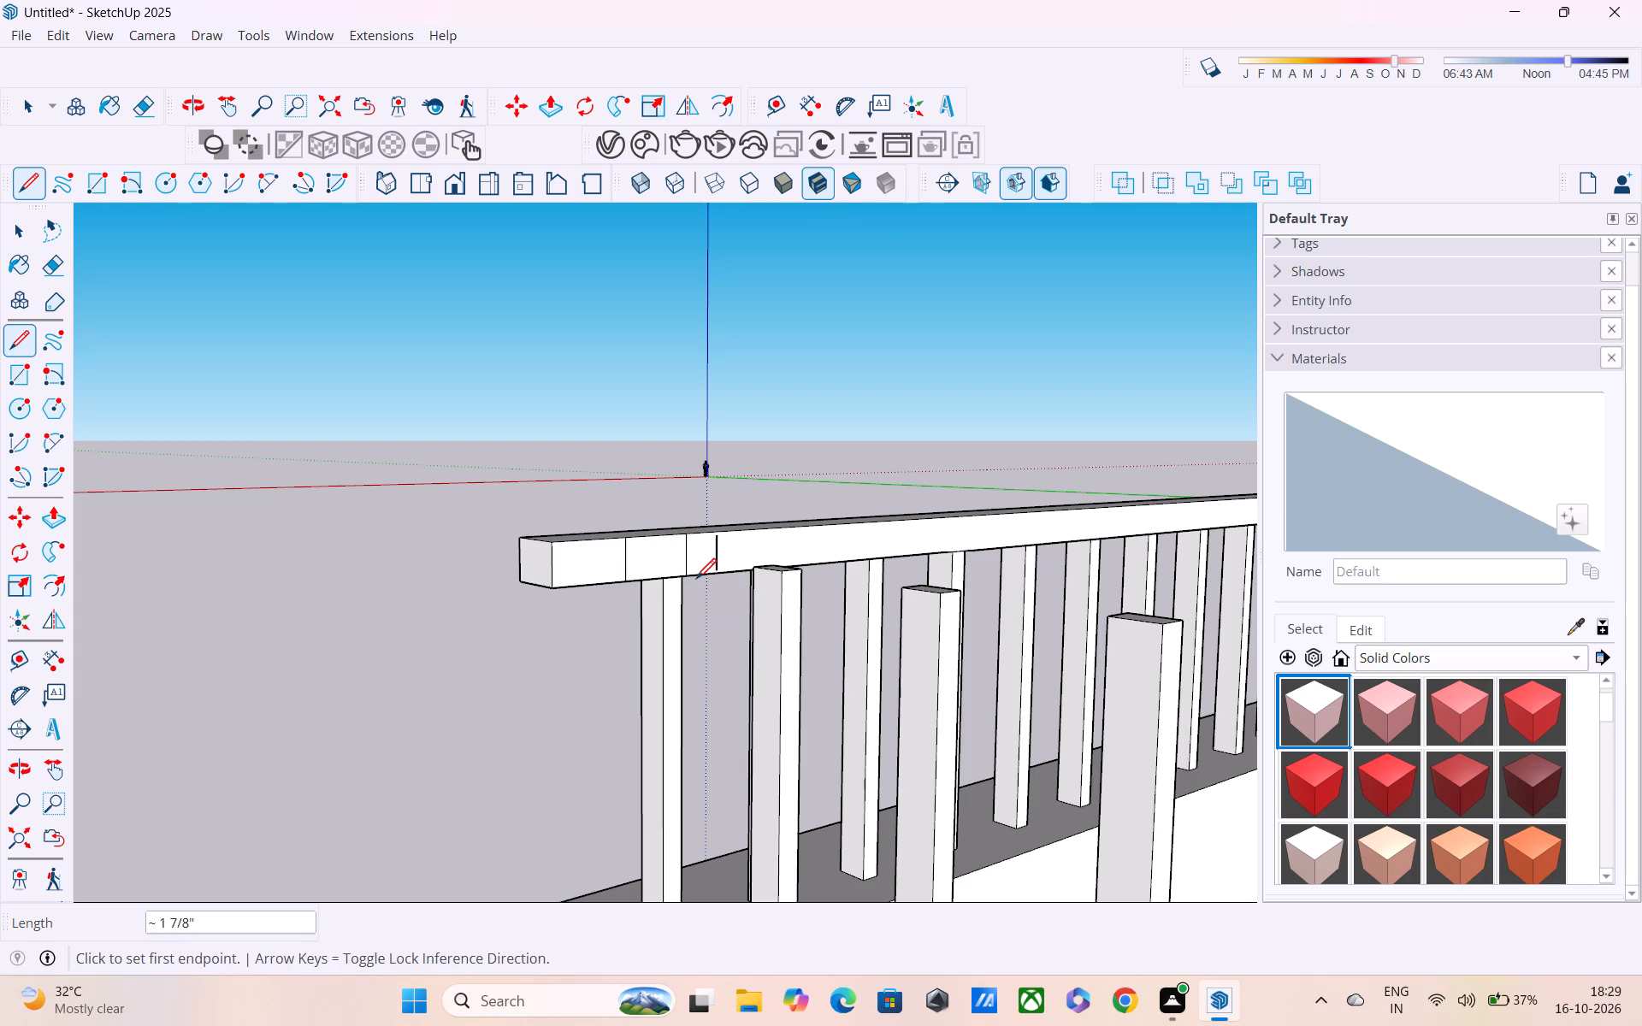
Push/Pull the face between the two lines about 6' 9" across the front balusters to the opposite side wall as the front top rail.
middle_click_drag(686, 584, 553, 602)
scroll(580, 596, "down", 2)
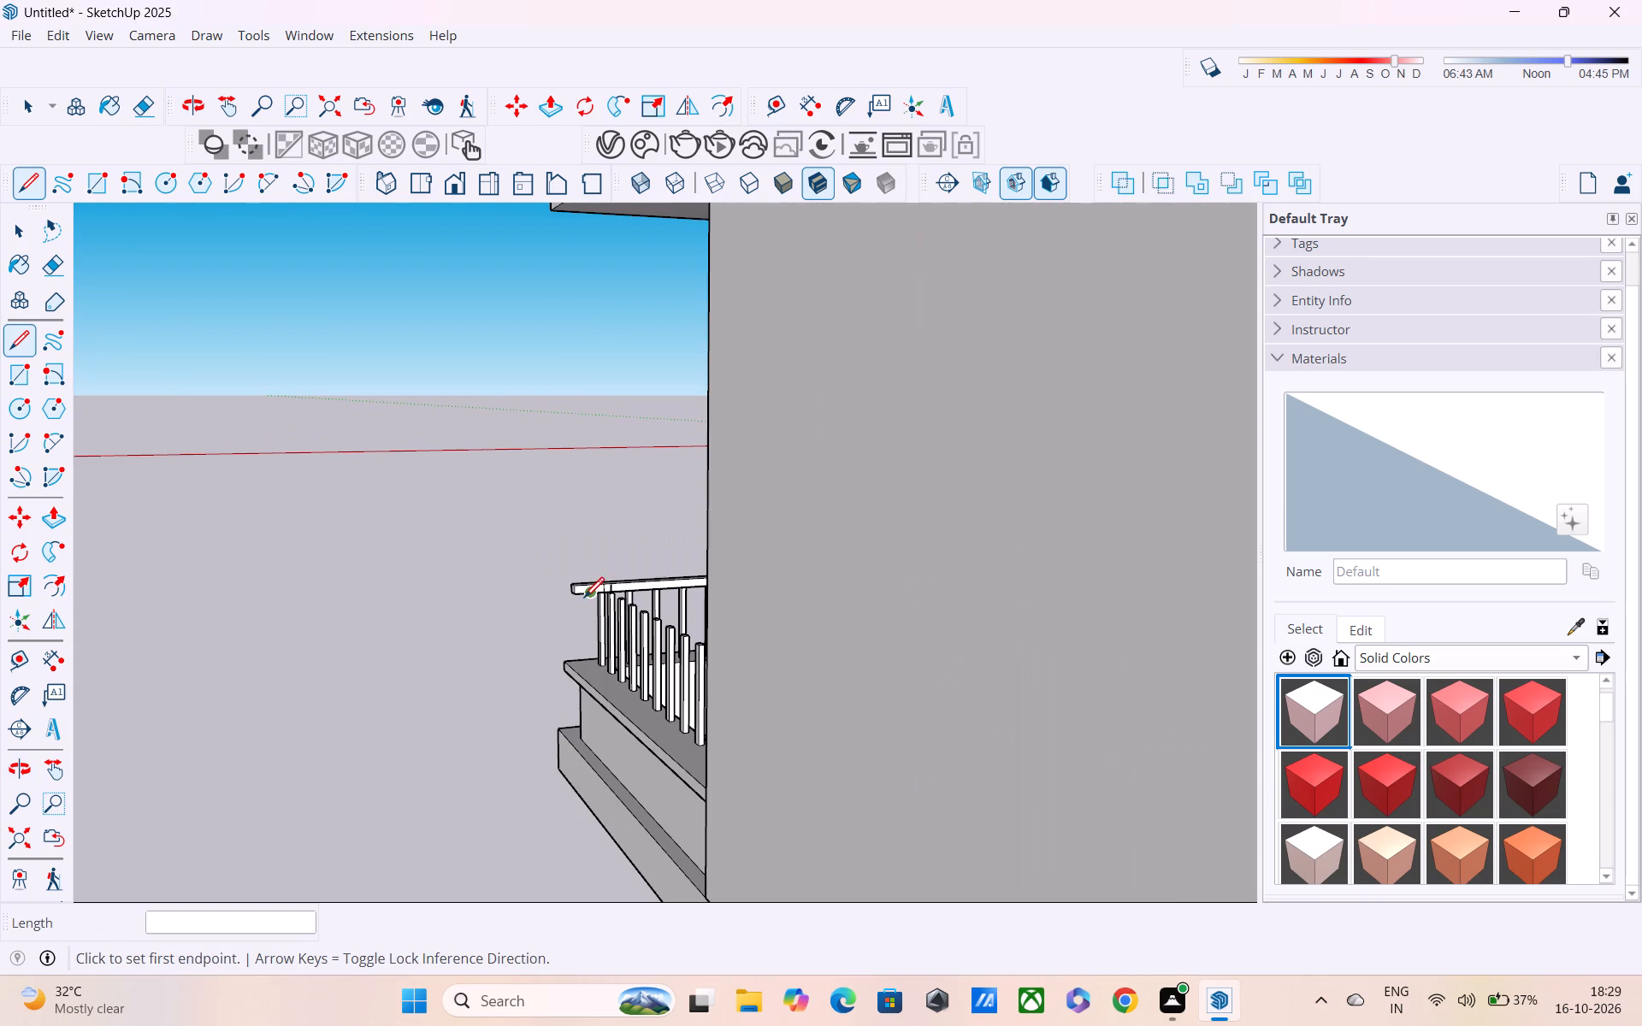
scroll(627, 595, "up", 15)
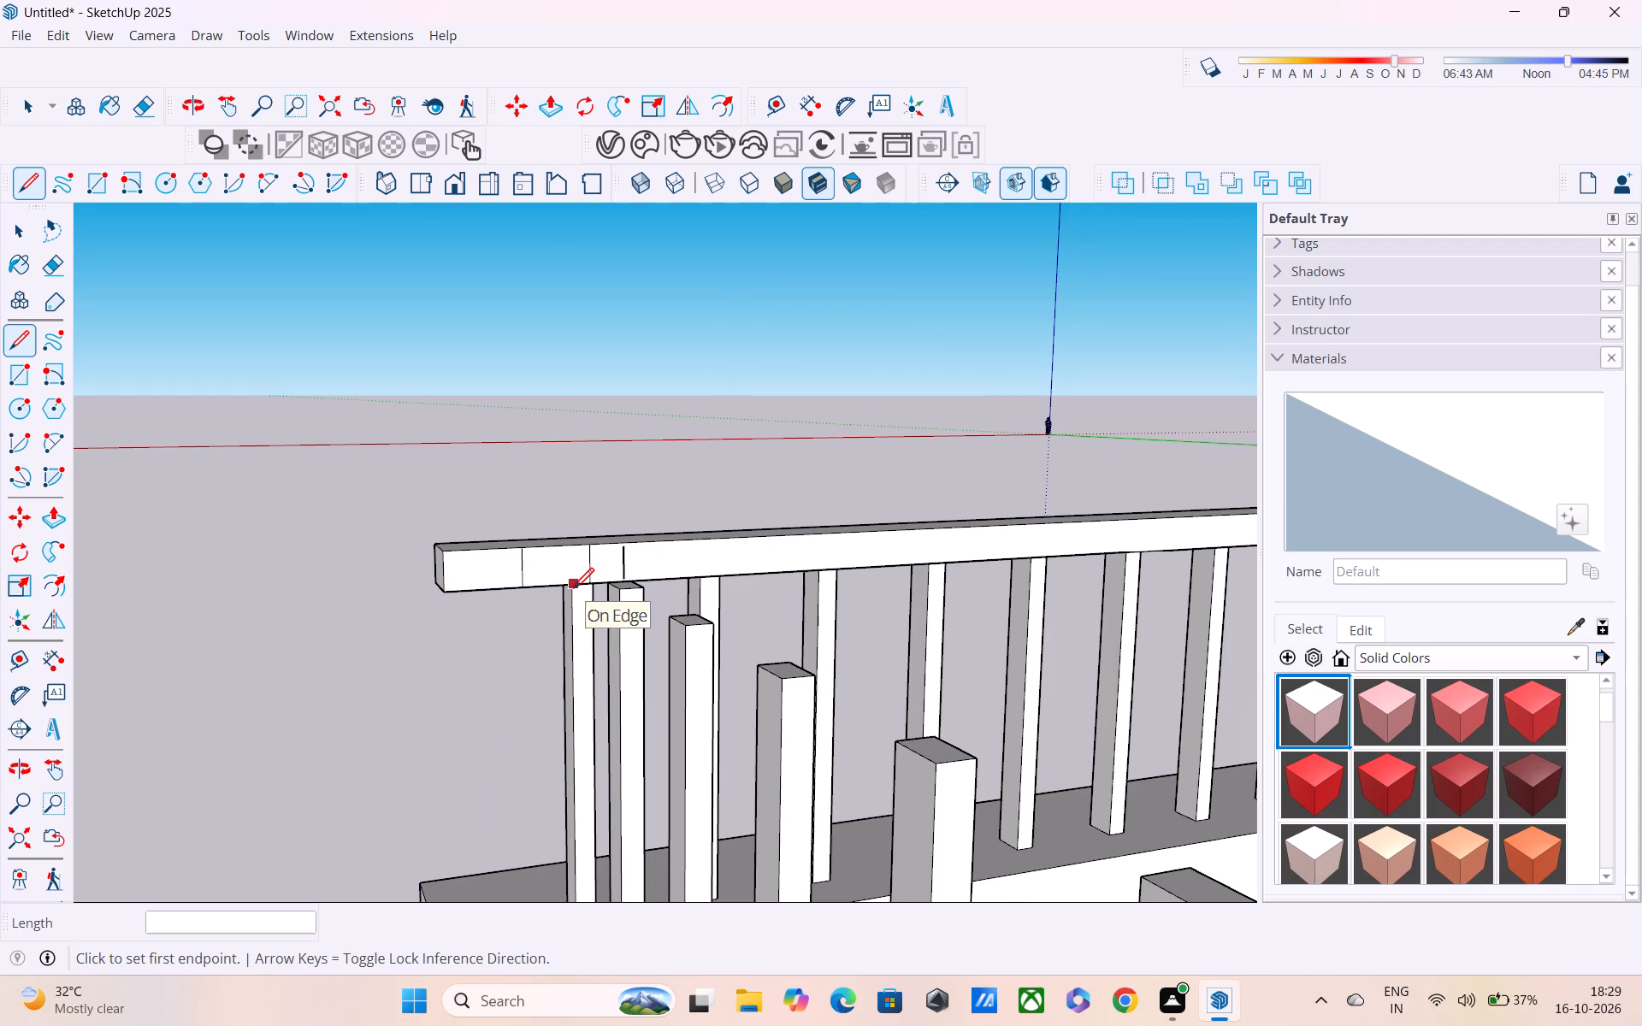
key("p")
left_click(555, 568)
scroll(657, 634, "down", 2)
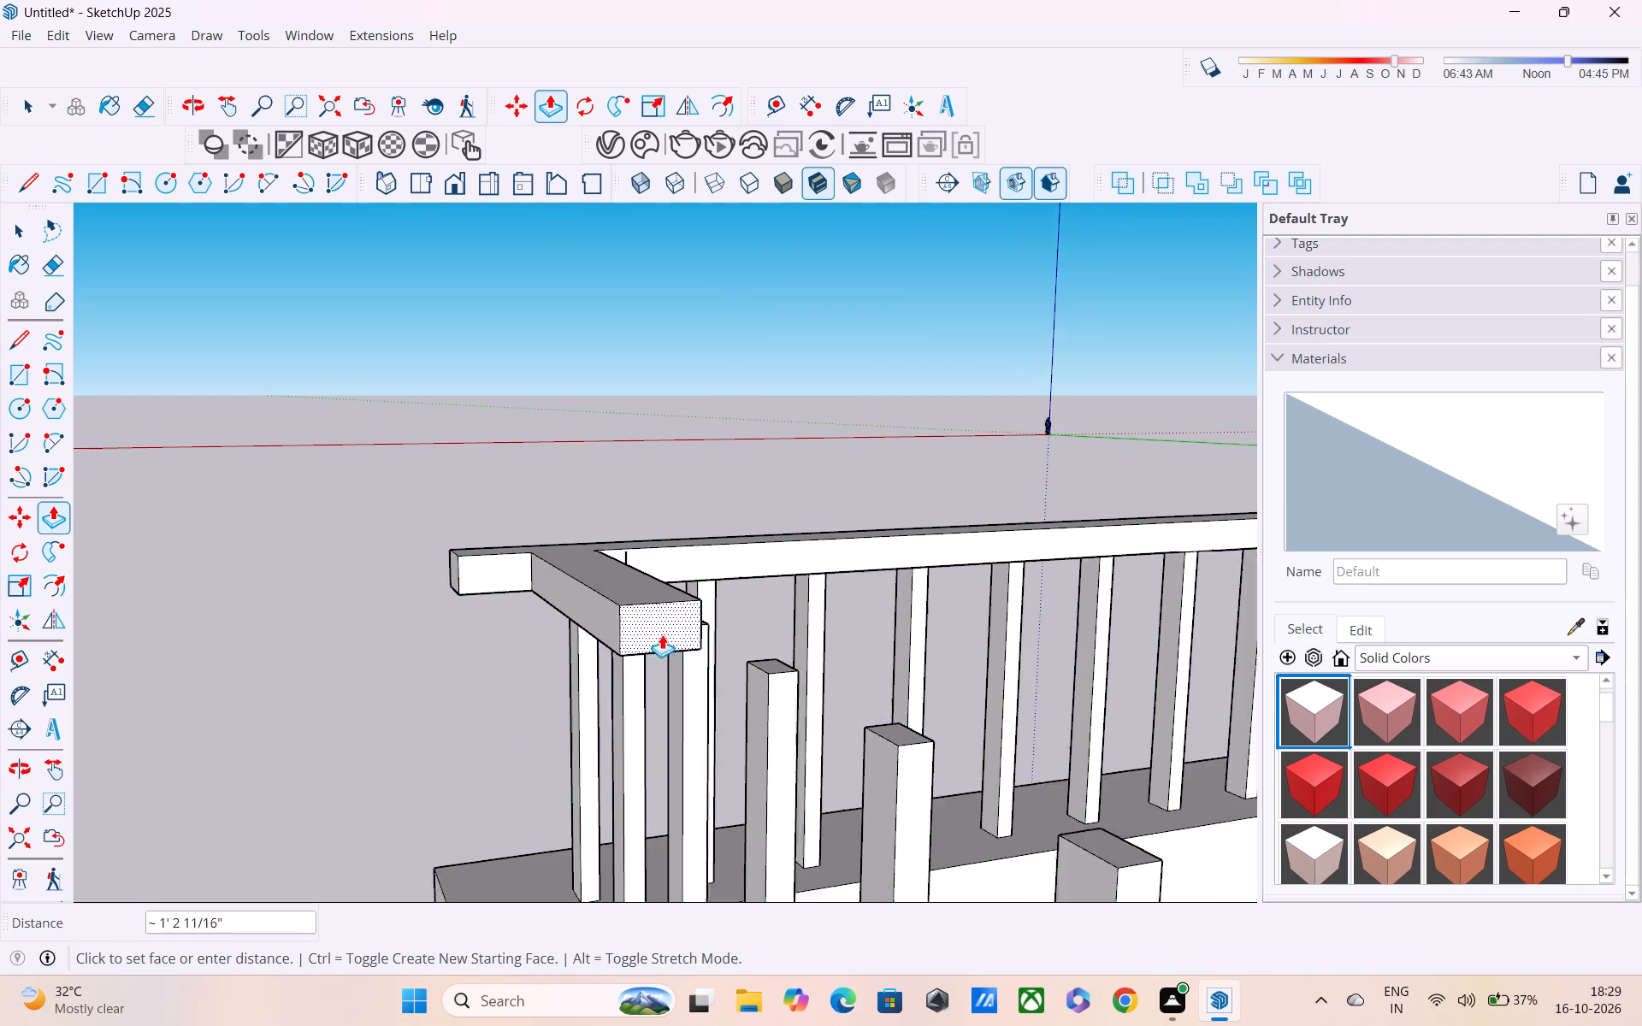
scroll(662, 634, "down", 3)
scroll(880, 722, "down", 5)
scroll(1059, 806, "down", 3)
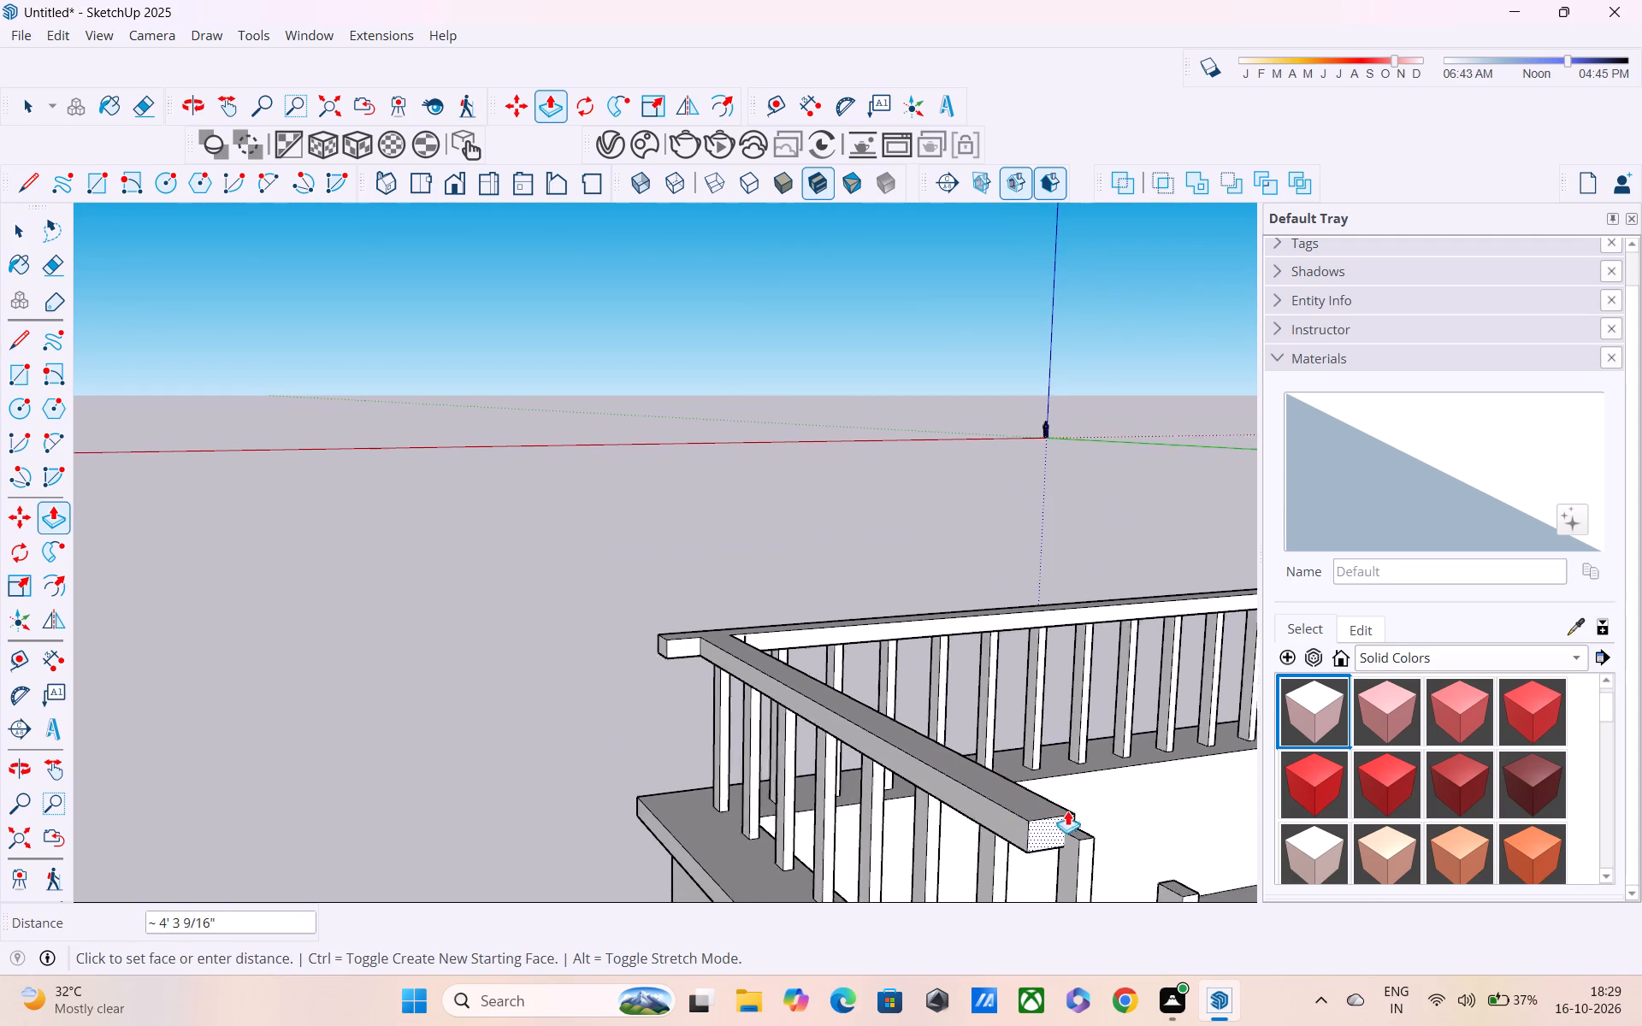
scroll(1067, 811, "down", 6)
scroll(1150, 867, "down", 9)
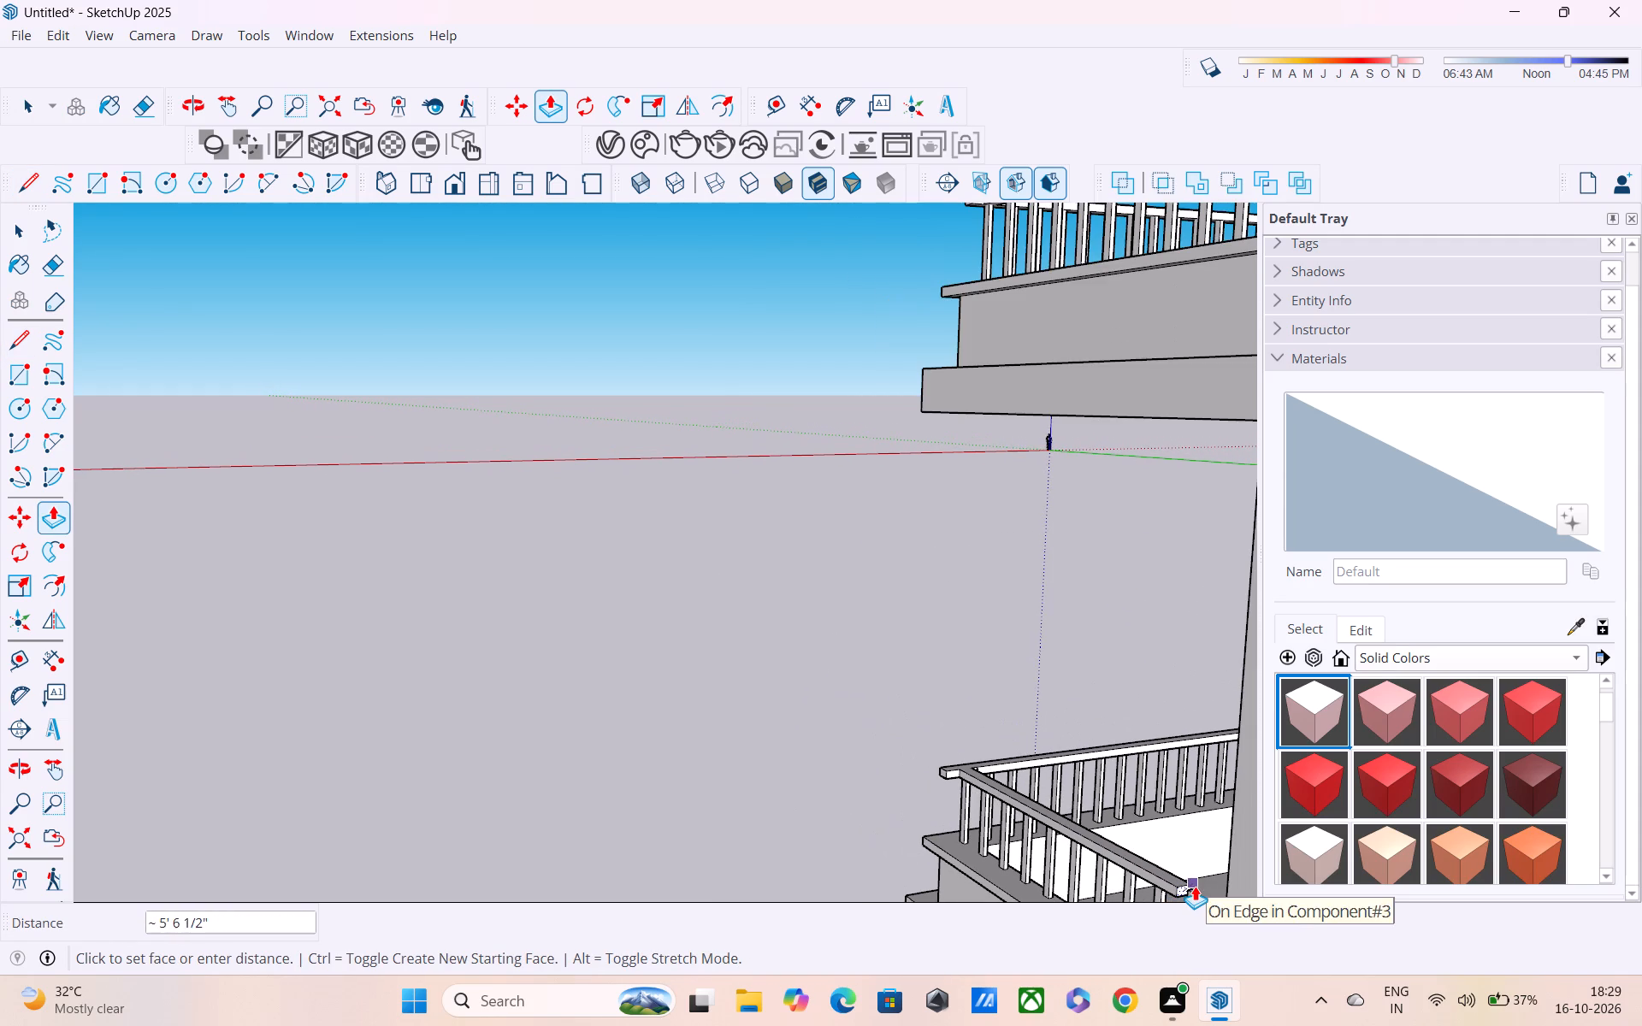
middle_click_drag(1195, 885, 1104, 769)
left_click(1126, 779)
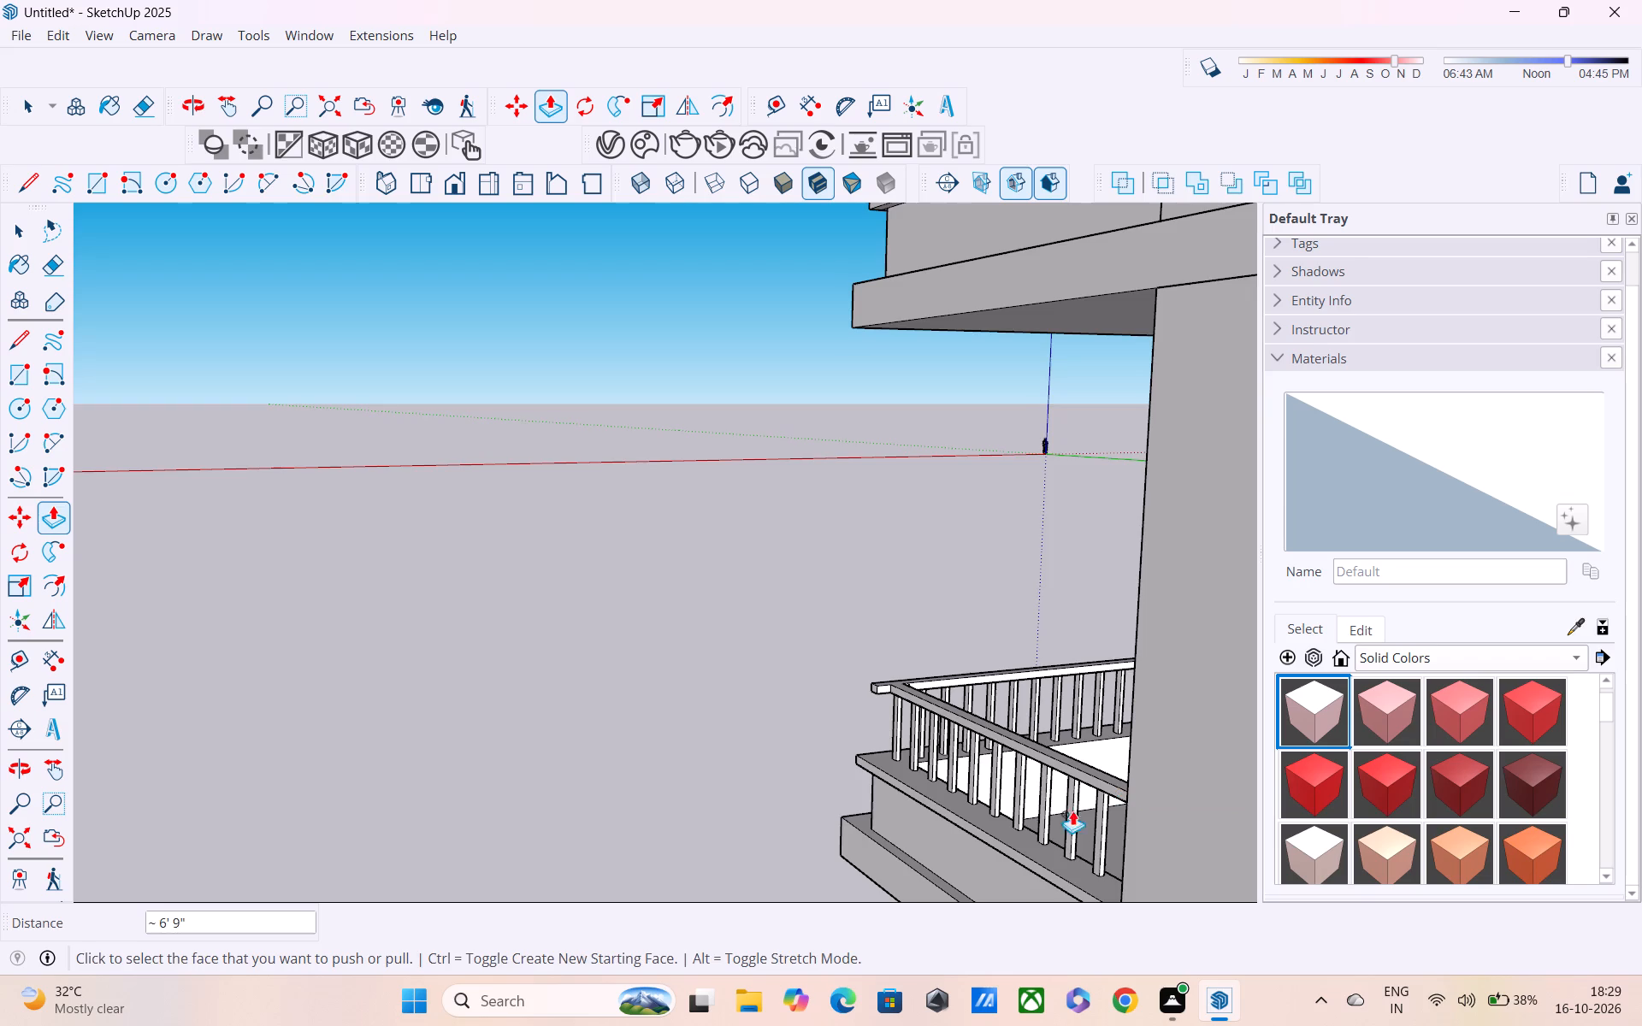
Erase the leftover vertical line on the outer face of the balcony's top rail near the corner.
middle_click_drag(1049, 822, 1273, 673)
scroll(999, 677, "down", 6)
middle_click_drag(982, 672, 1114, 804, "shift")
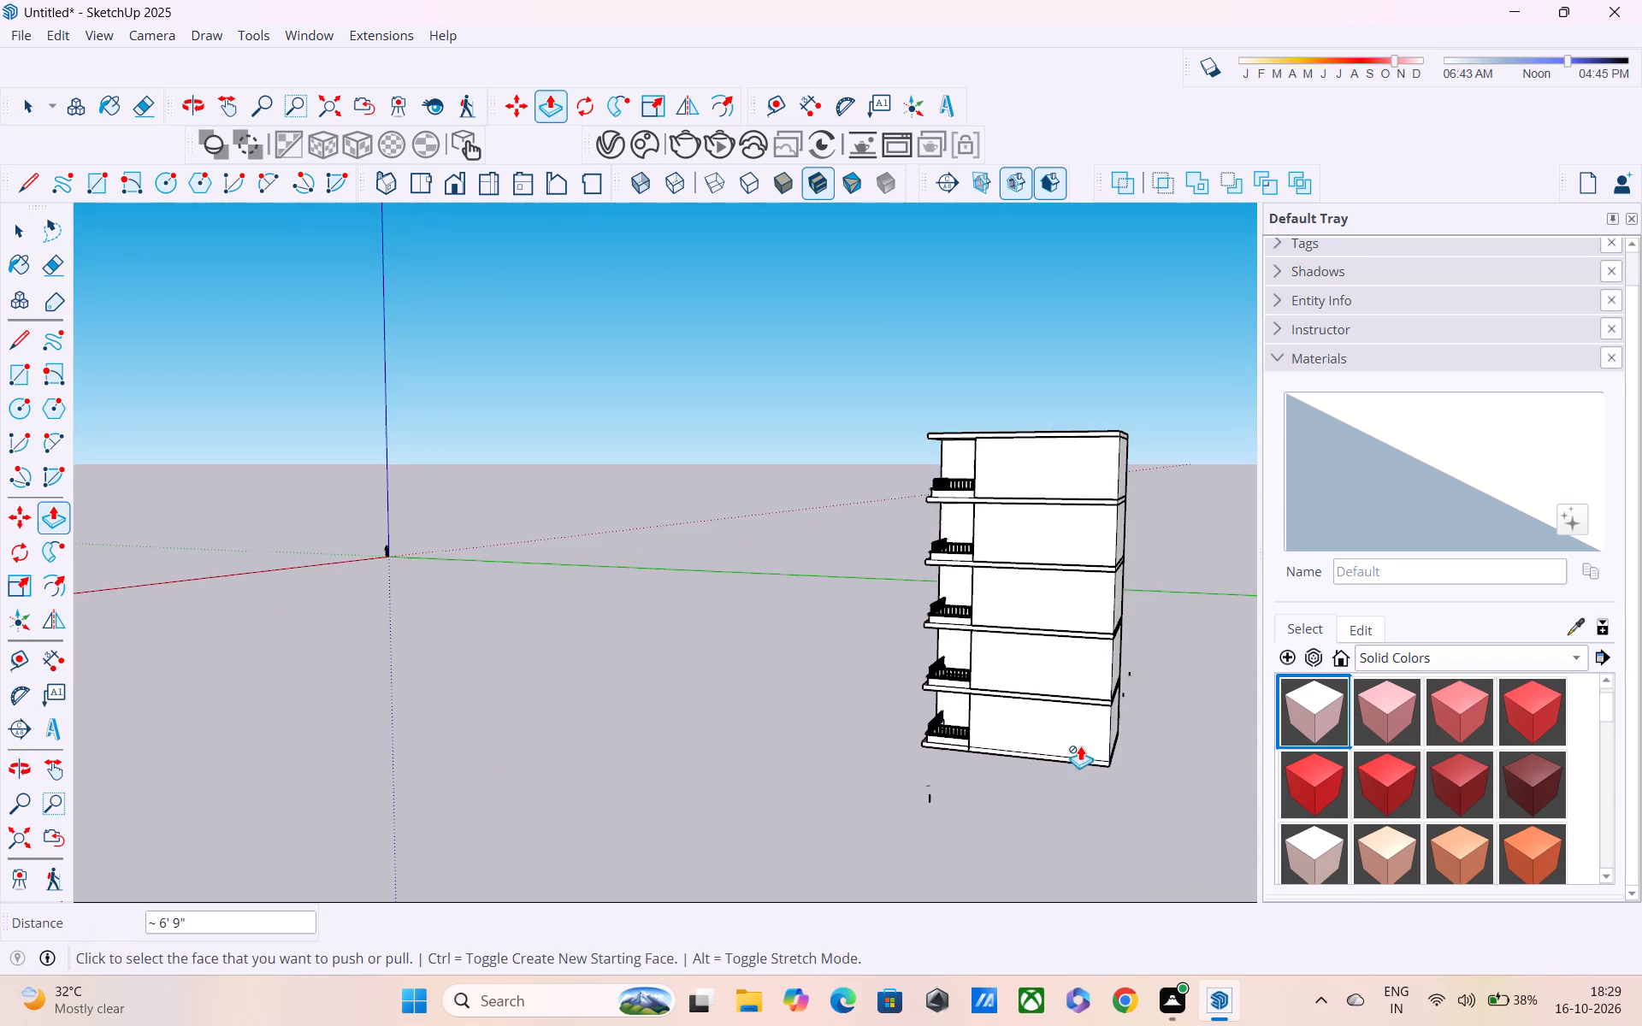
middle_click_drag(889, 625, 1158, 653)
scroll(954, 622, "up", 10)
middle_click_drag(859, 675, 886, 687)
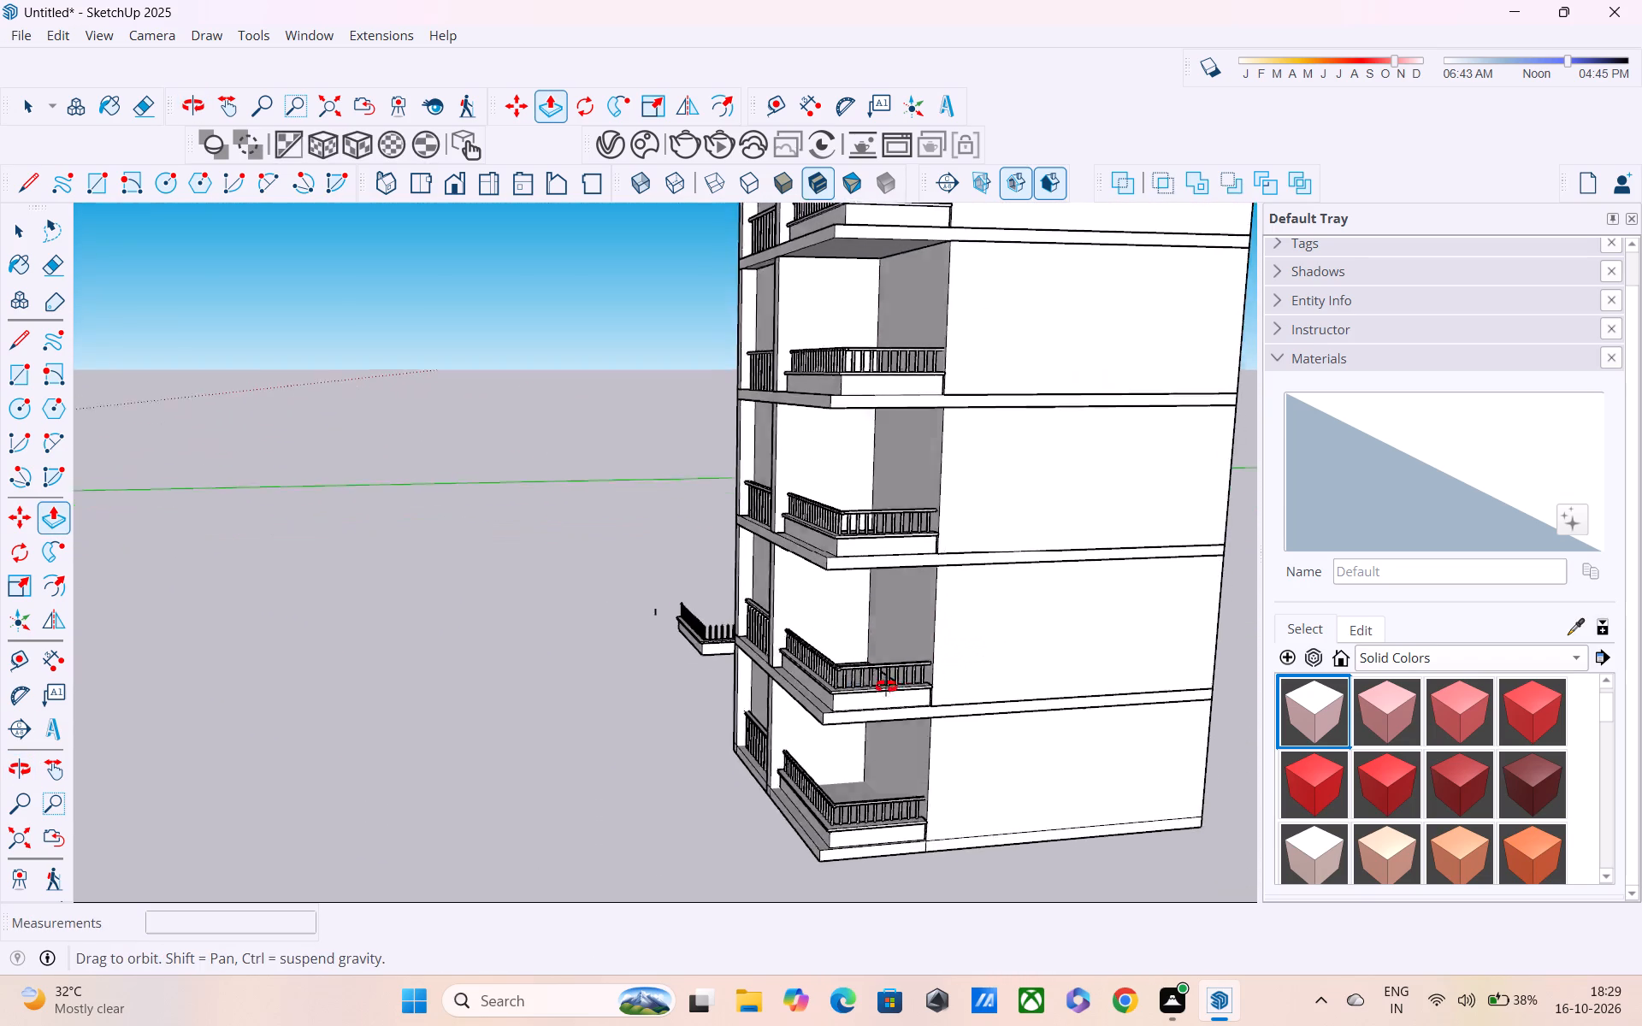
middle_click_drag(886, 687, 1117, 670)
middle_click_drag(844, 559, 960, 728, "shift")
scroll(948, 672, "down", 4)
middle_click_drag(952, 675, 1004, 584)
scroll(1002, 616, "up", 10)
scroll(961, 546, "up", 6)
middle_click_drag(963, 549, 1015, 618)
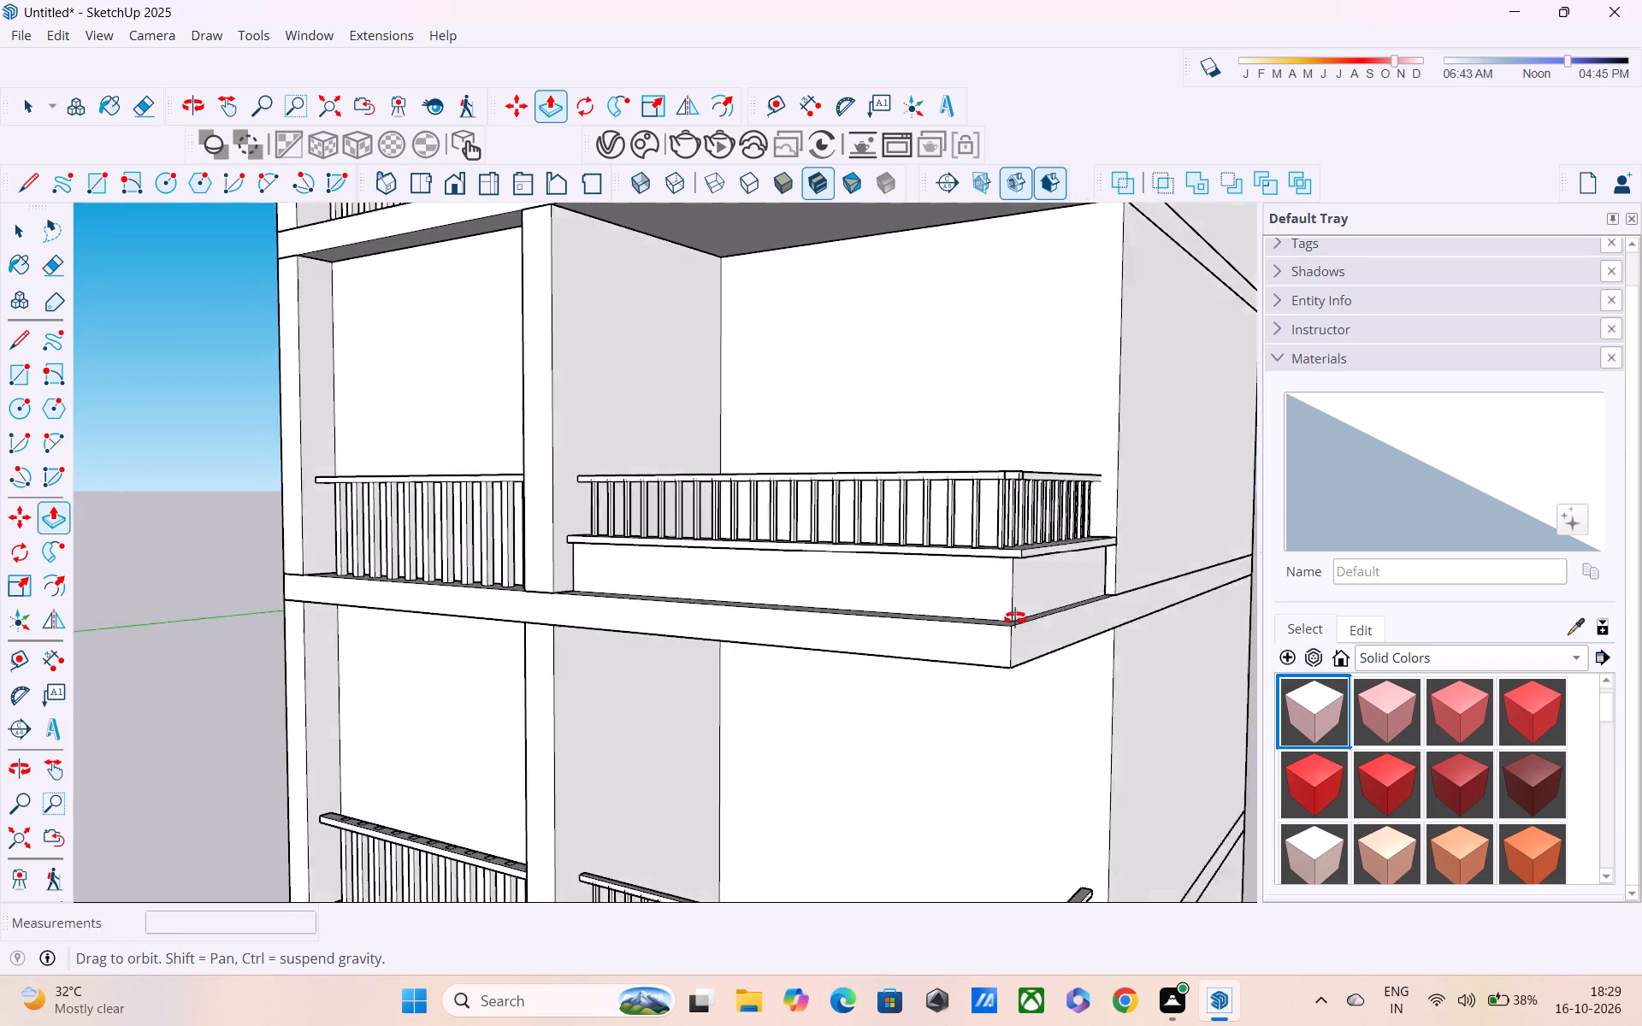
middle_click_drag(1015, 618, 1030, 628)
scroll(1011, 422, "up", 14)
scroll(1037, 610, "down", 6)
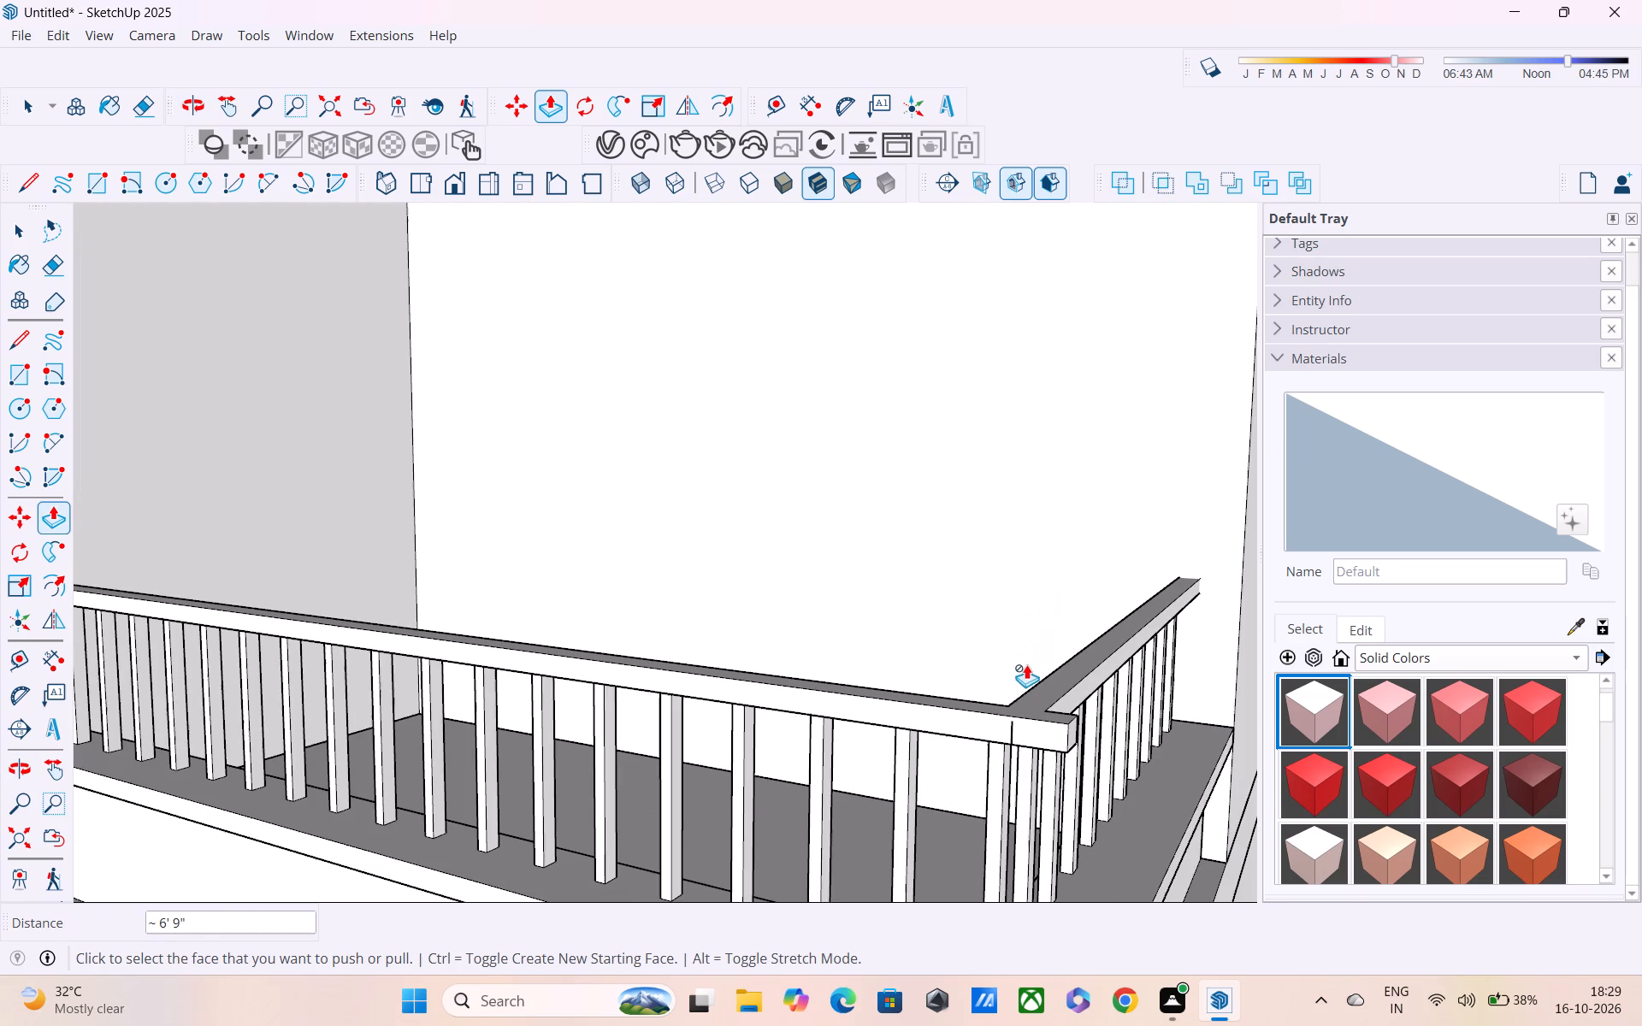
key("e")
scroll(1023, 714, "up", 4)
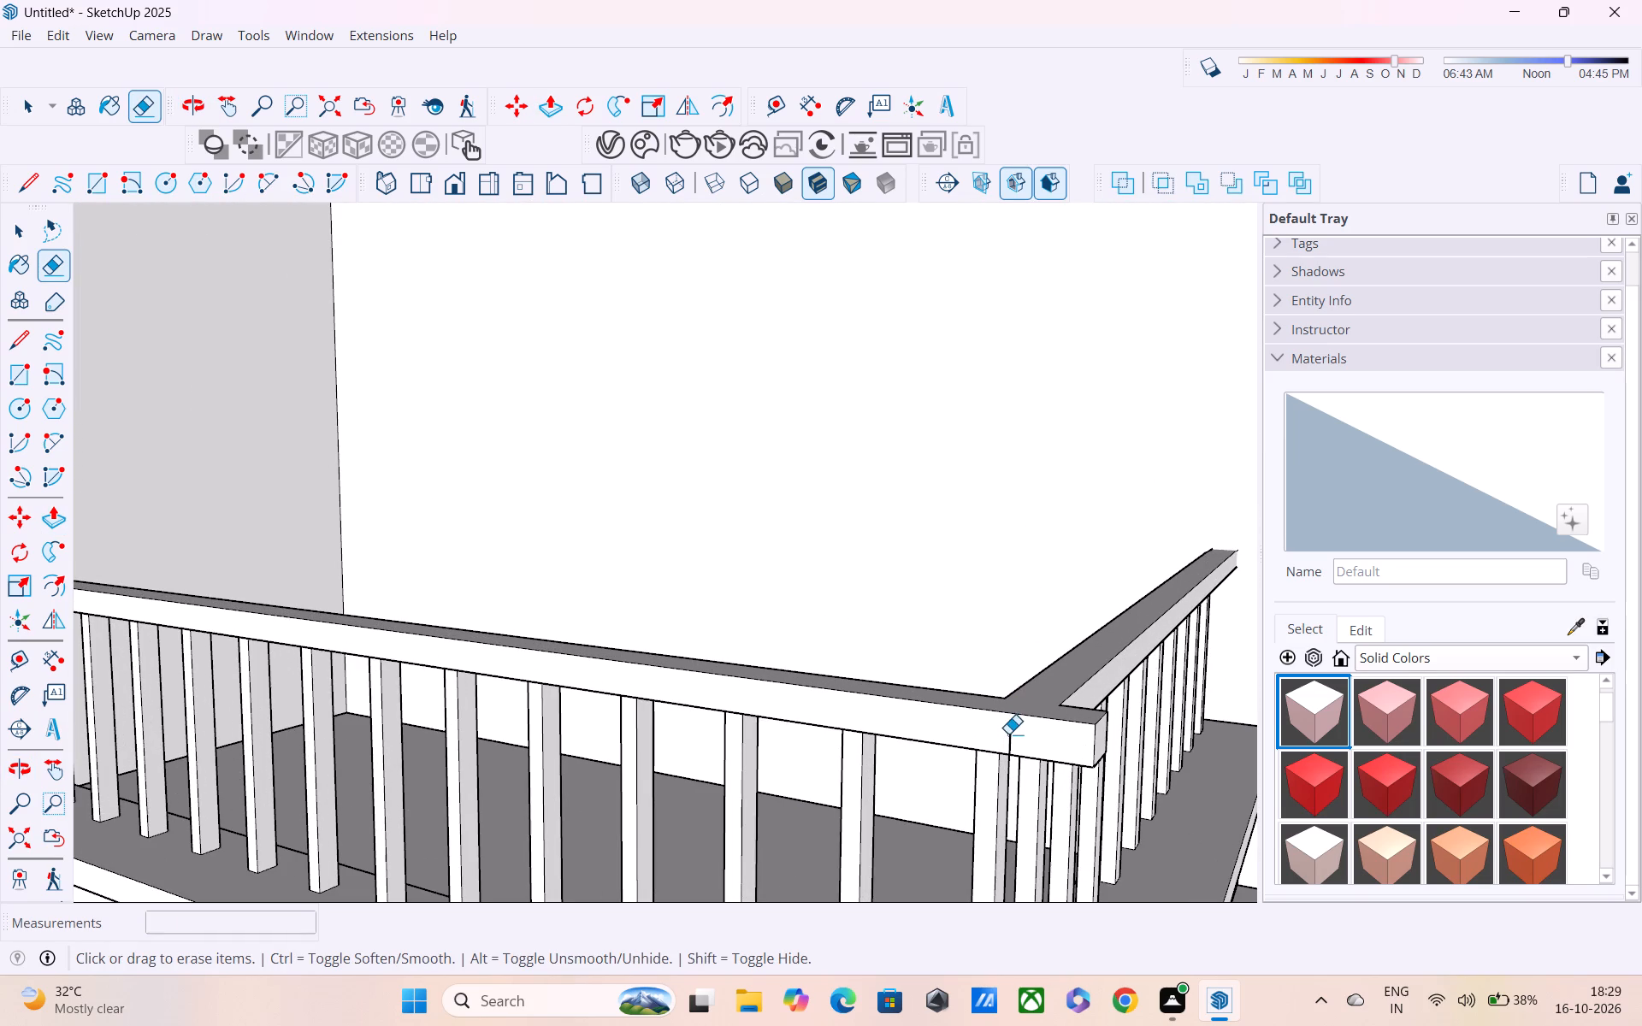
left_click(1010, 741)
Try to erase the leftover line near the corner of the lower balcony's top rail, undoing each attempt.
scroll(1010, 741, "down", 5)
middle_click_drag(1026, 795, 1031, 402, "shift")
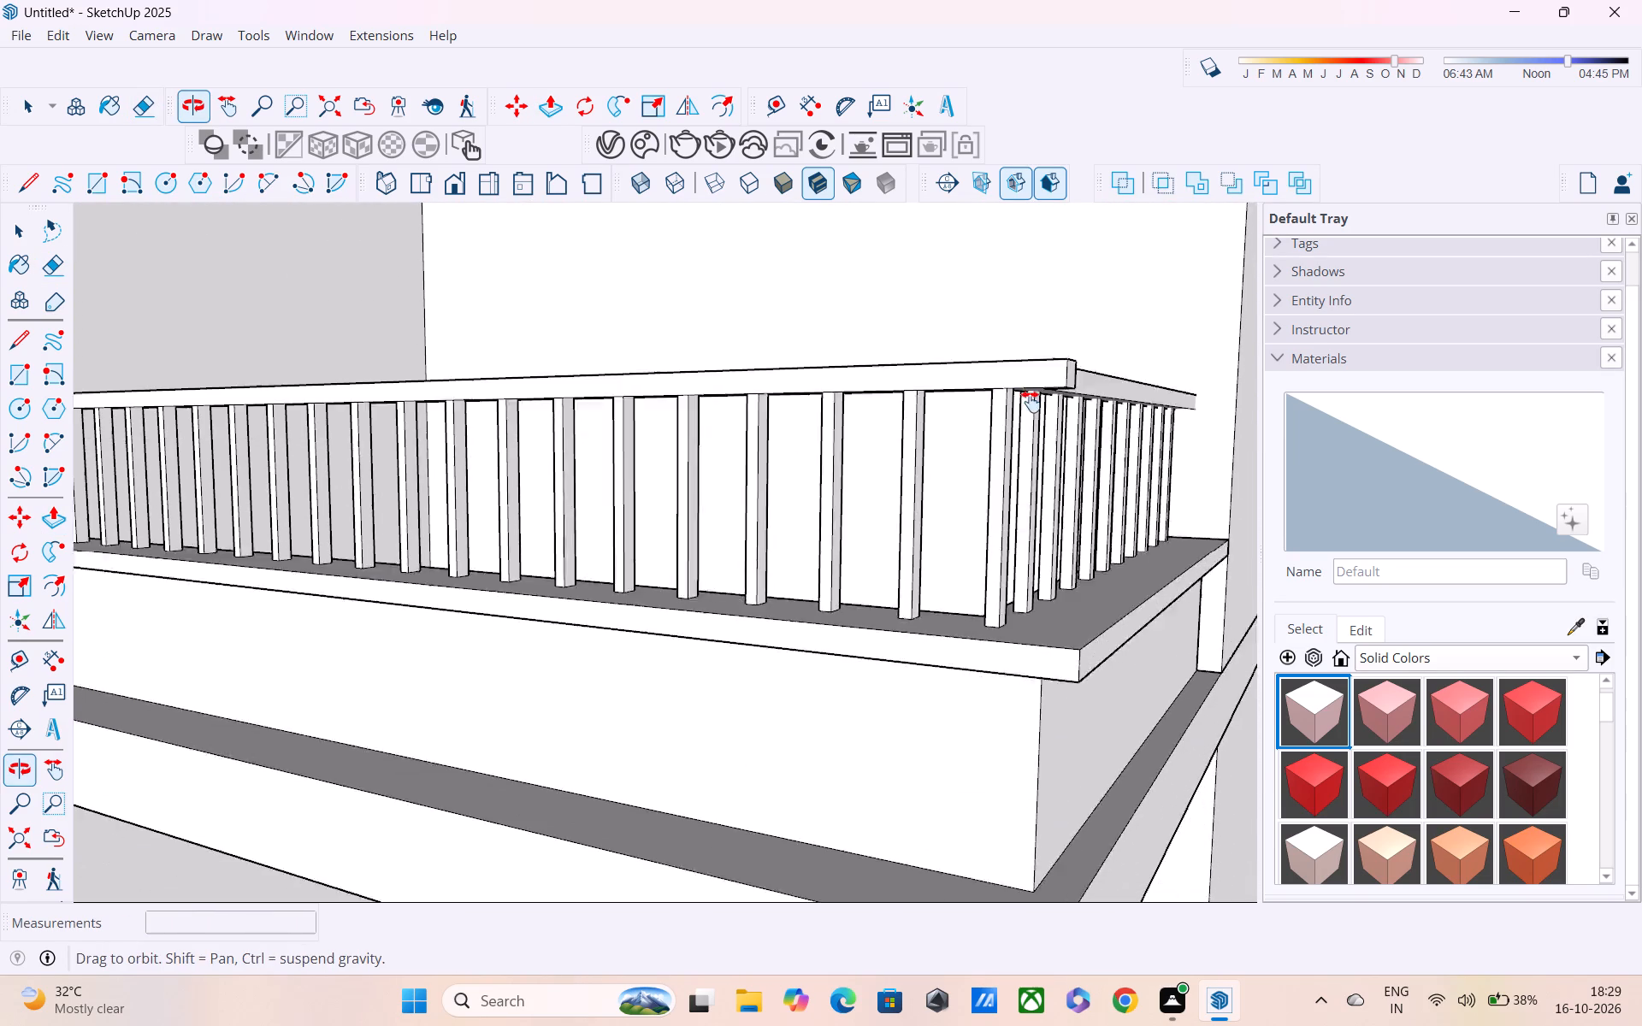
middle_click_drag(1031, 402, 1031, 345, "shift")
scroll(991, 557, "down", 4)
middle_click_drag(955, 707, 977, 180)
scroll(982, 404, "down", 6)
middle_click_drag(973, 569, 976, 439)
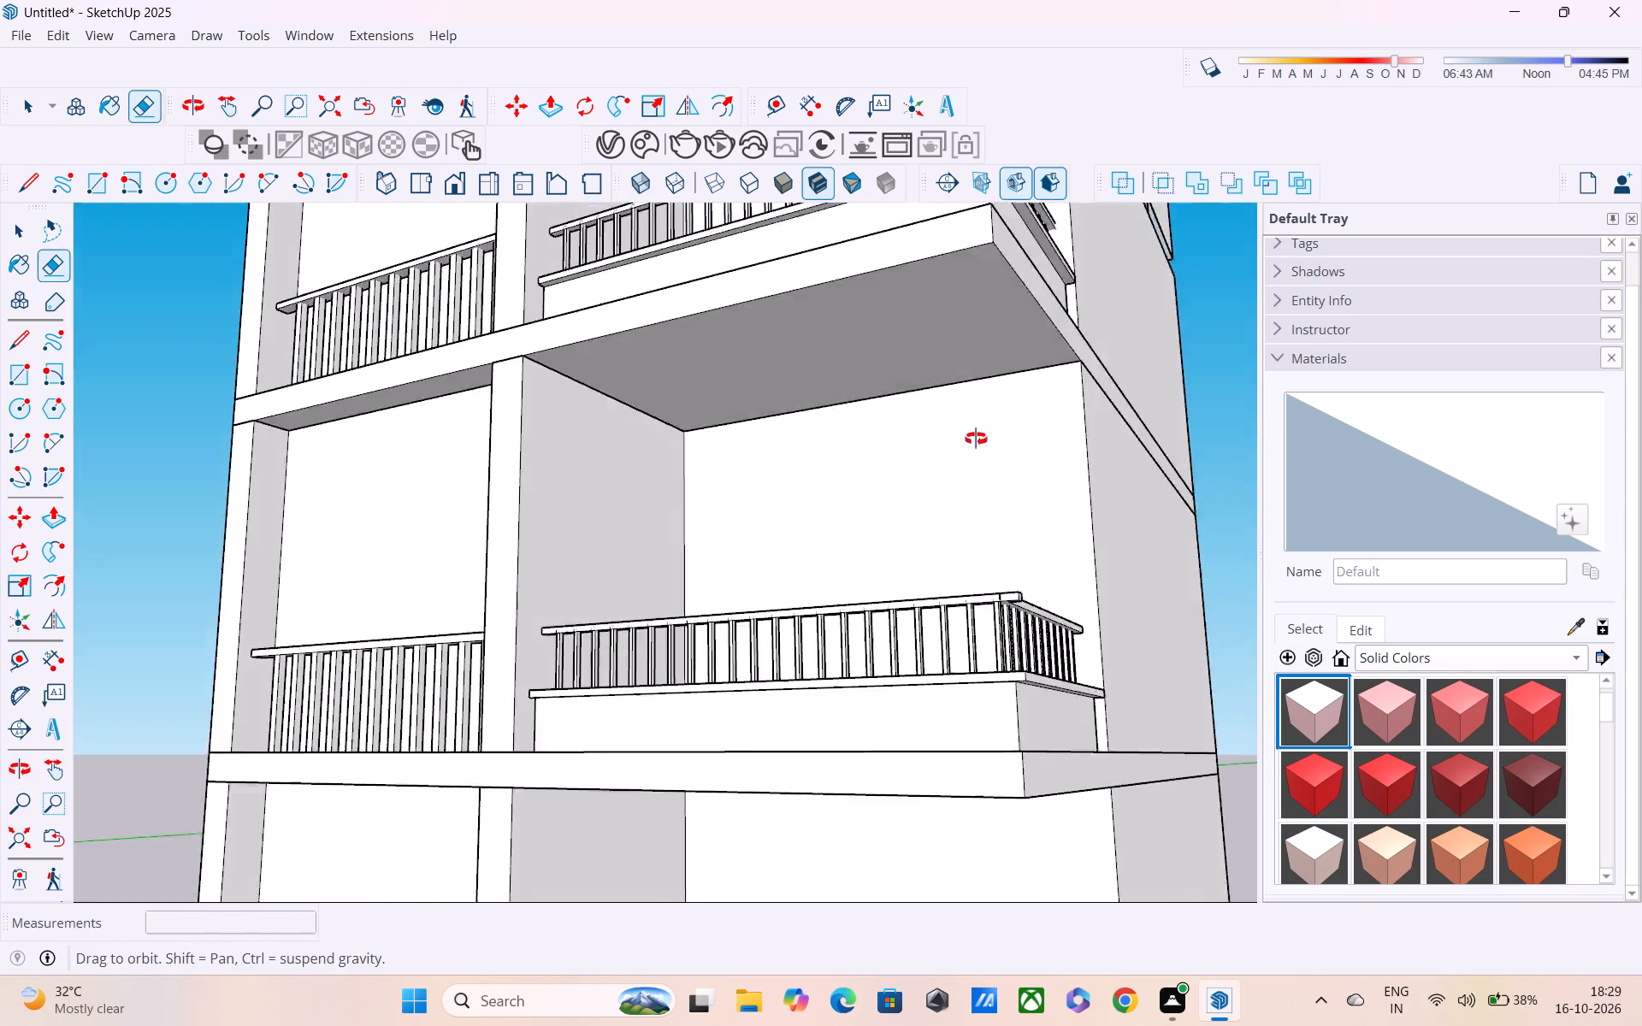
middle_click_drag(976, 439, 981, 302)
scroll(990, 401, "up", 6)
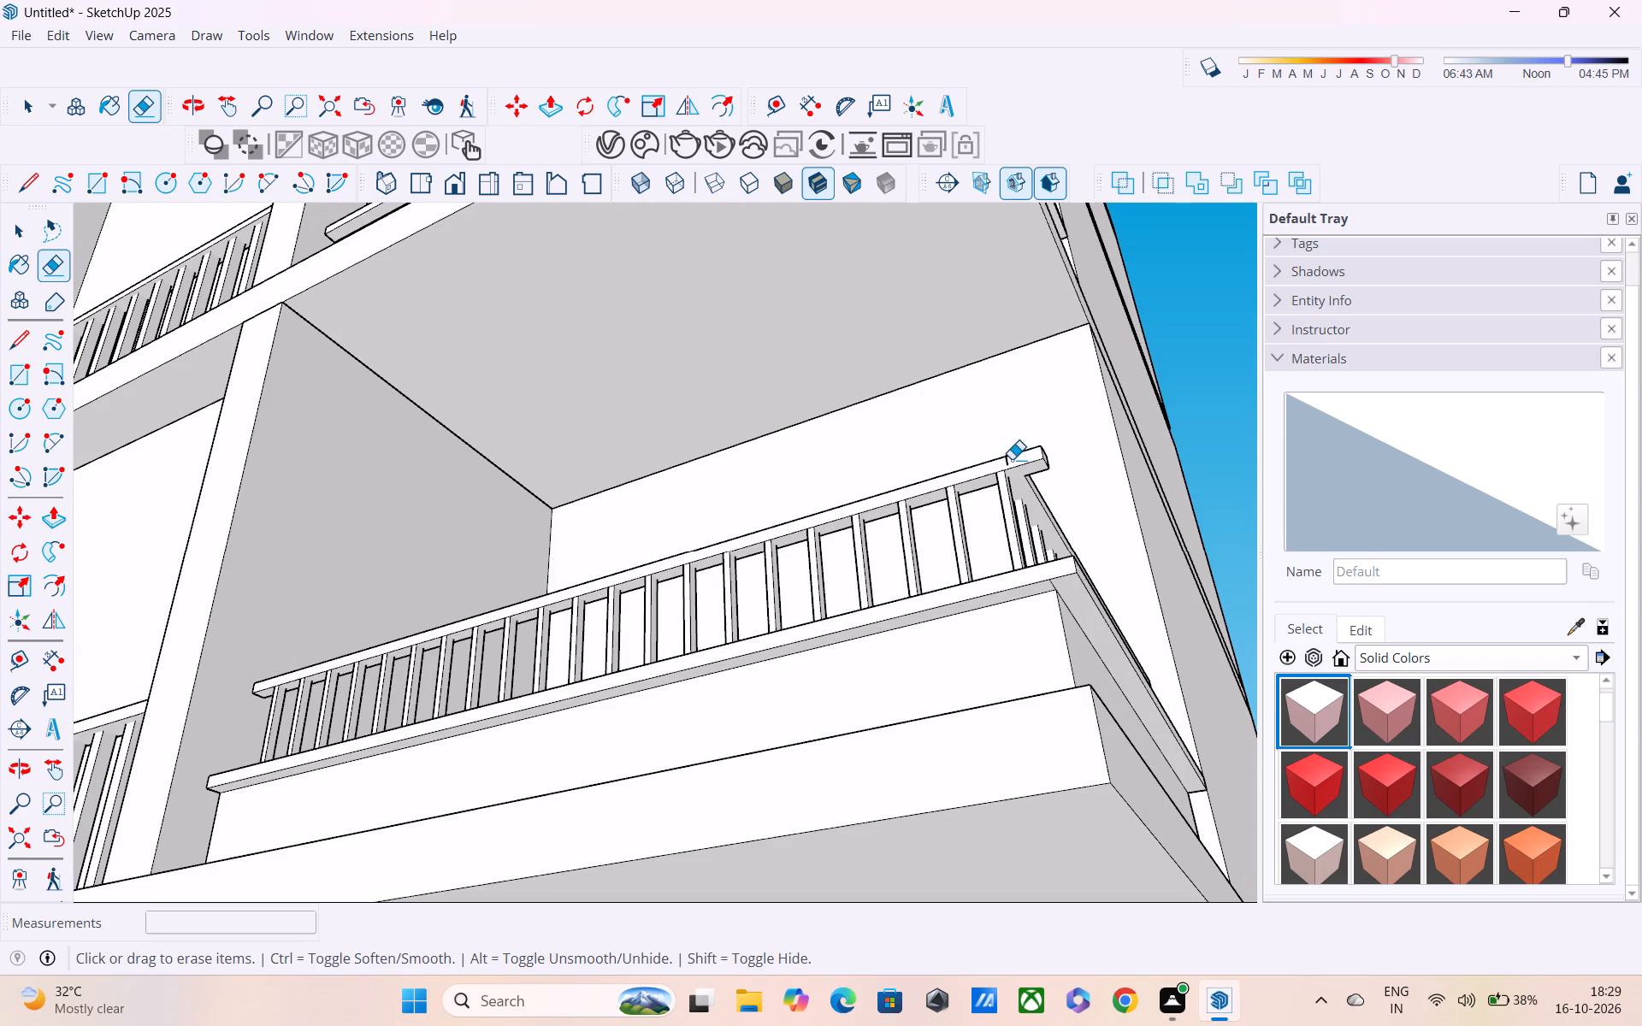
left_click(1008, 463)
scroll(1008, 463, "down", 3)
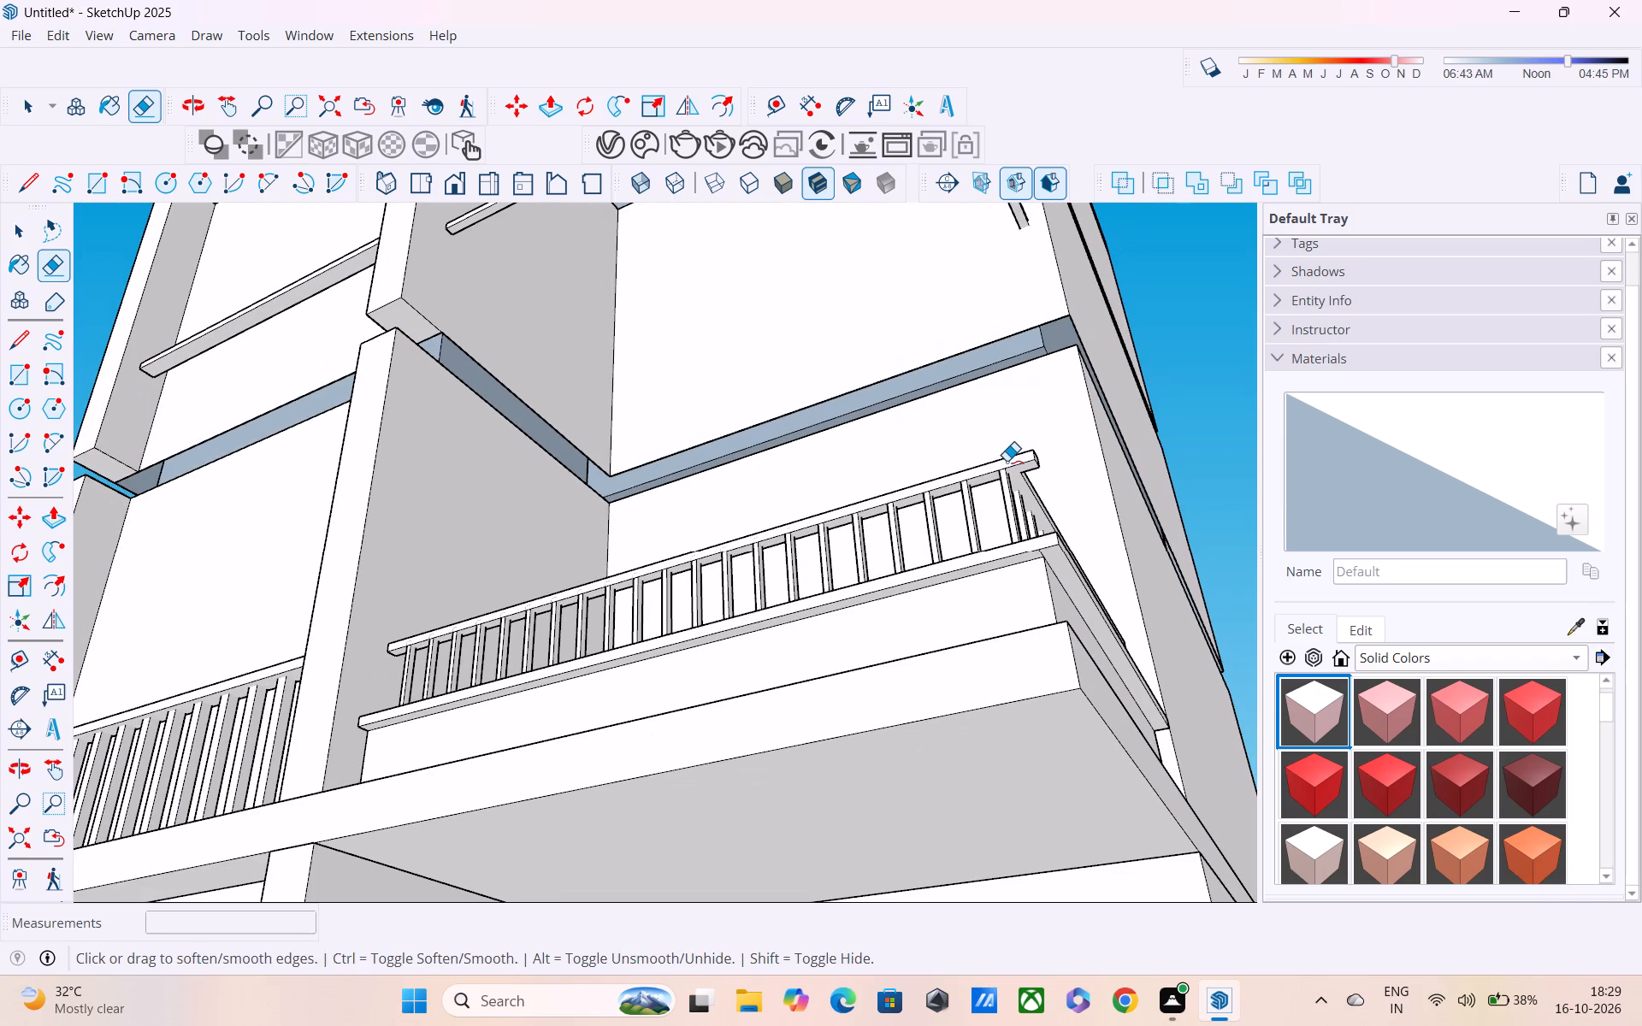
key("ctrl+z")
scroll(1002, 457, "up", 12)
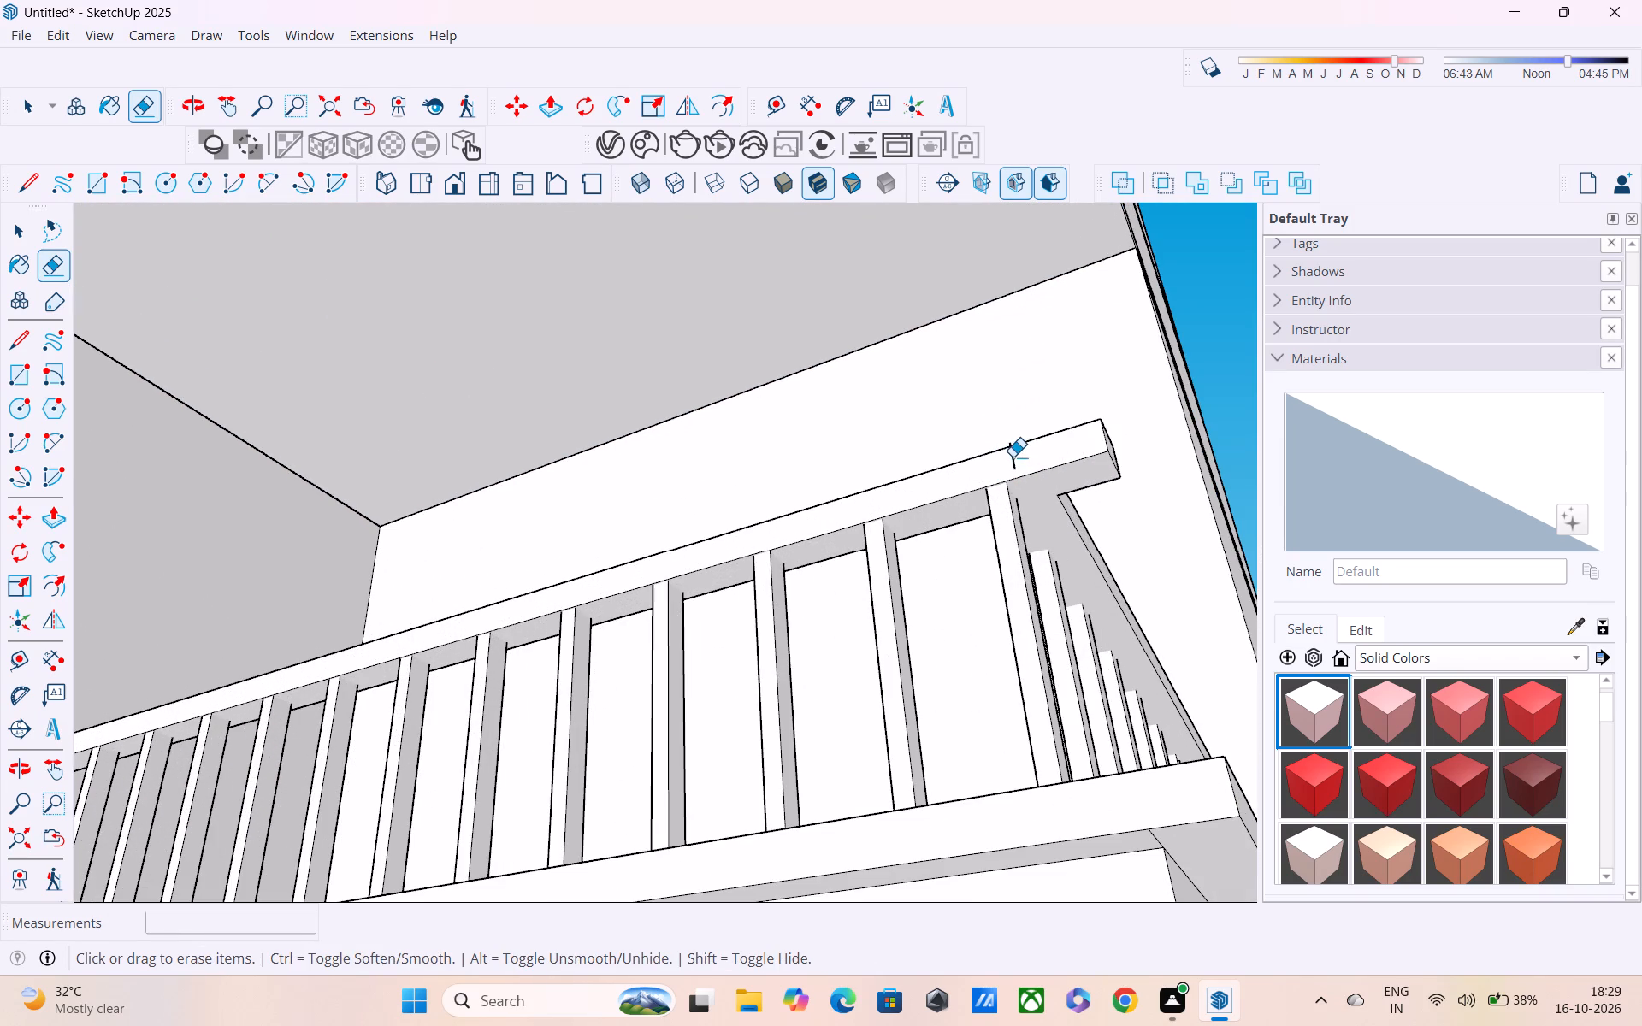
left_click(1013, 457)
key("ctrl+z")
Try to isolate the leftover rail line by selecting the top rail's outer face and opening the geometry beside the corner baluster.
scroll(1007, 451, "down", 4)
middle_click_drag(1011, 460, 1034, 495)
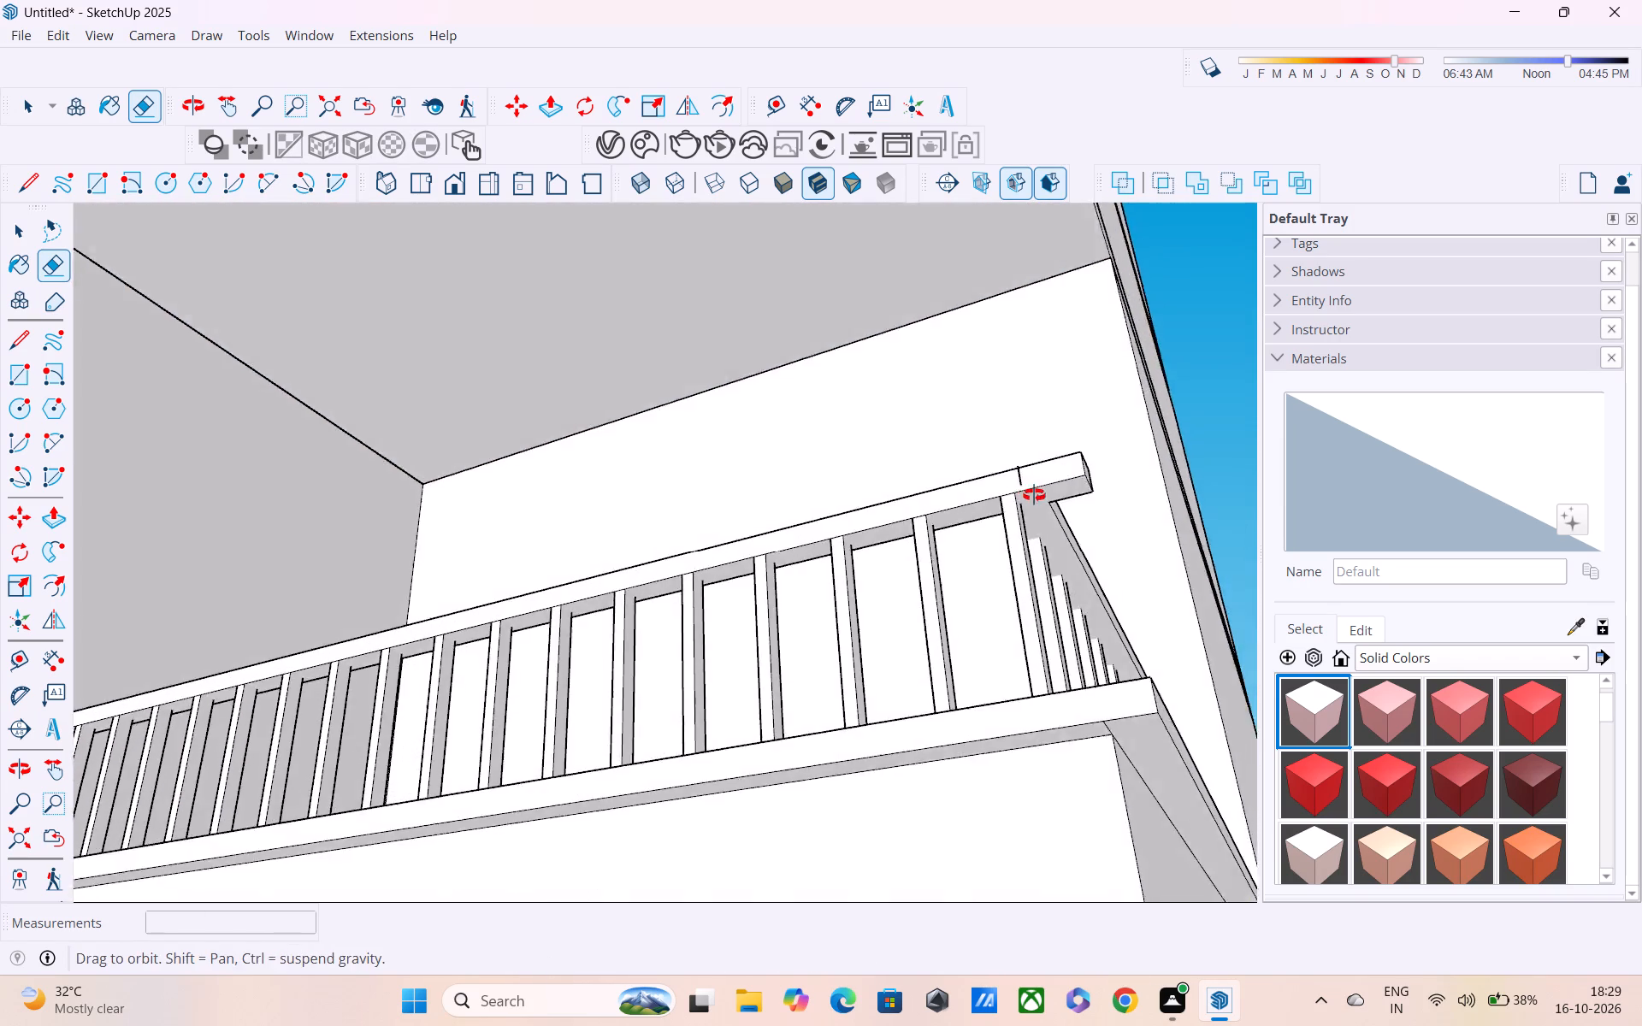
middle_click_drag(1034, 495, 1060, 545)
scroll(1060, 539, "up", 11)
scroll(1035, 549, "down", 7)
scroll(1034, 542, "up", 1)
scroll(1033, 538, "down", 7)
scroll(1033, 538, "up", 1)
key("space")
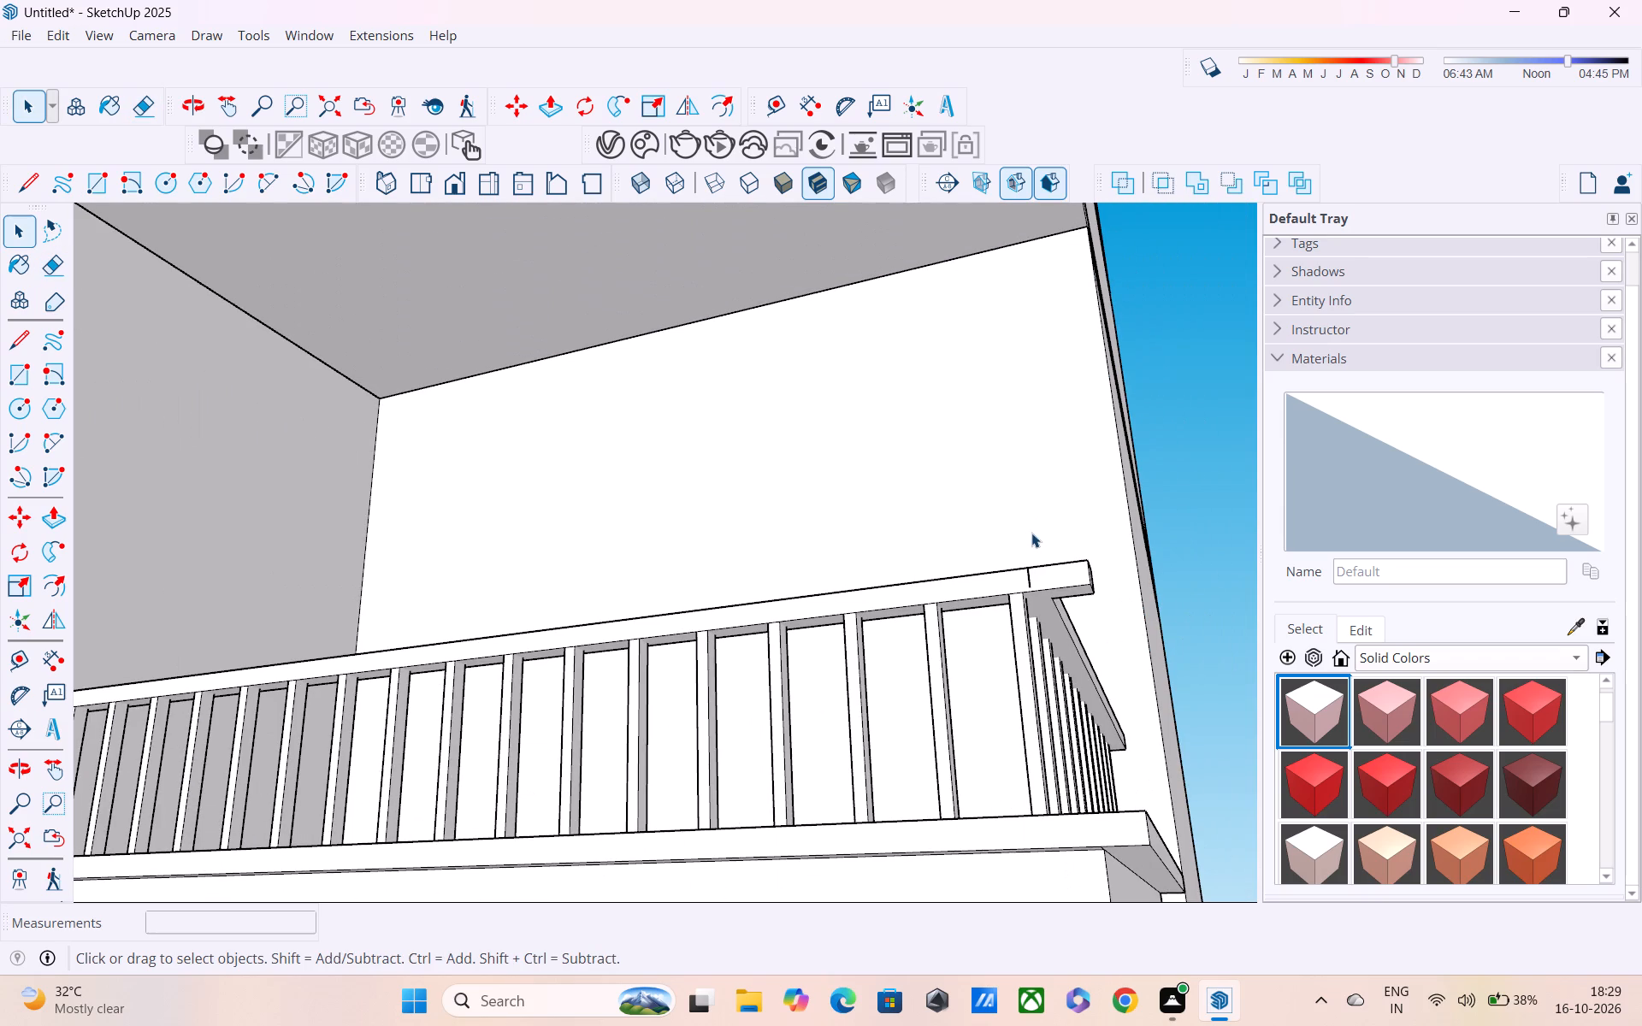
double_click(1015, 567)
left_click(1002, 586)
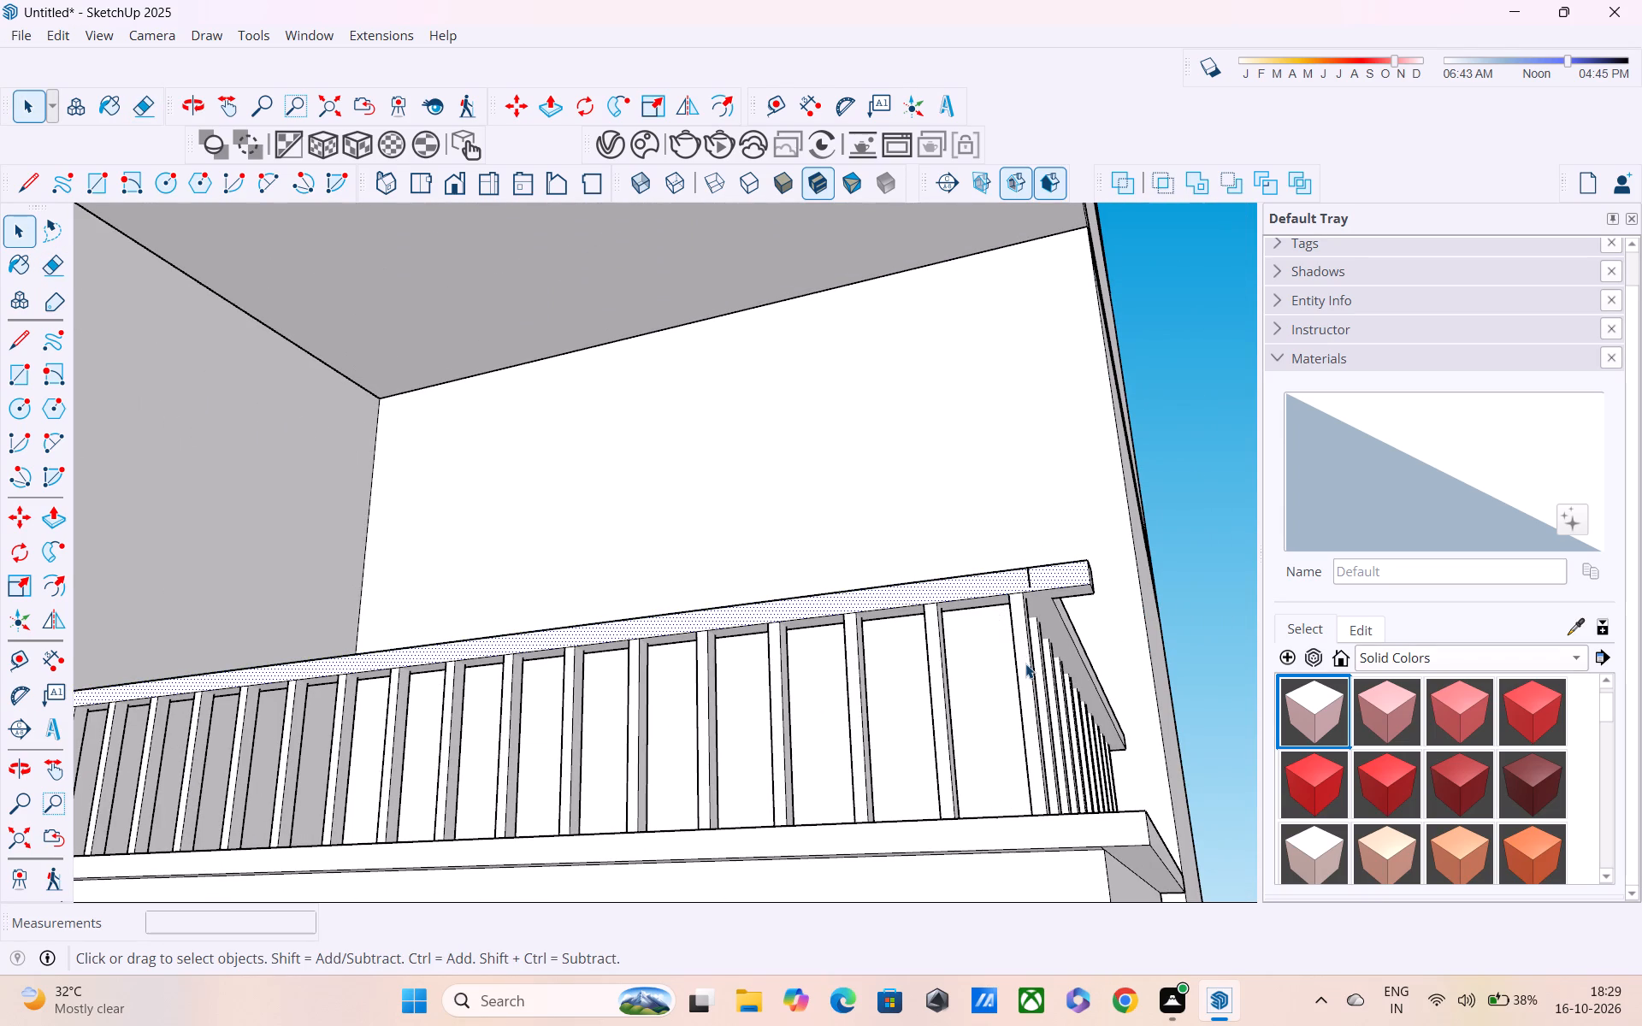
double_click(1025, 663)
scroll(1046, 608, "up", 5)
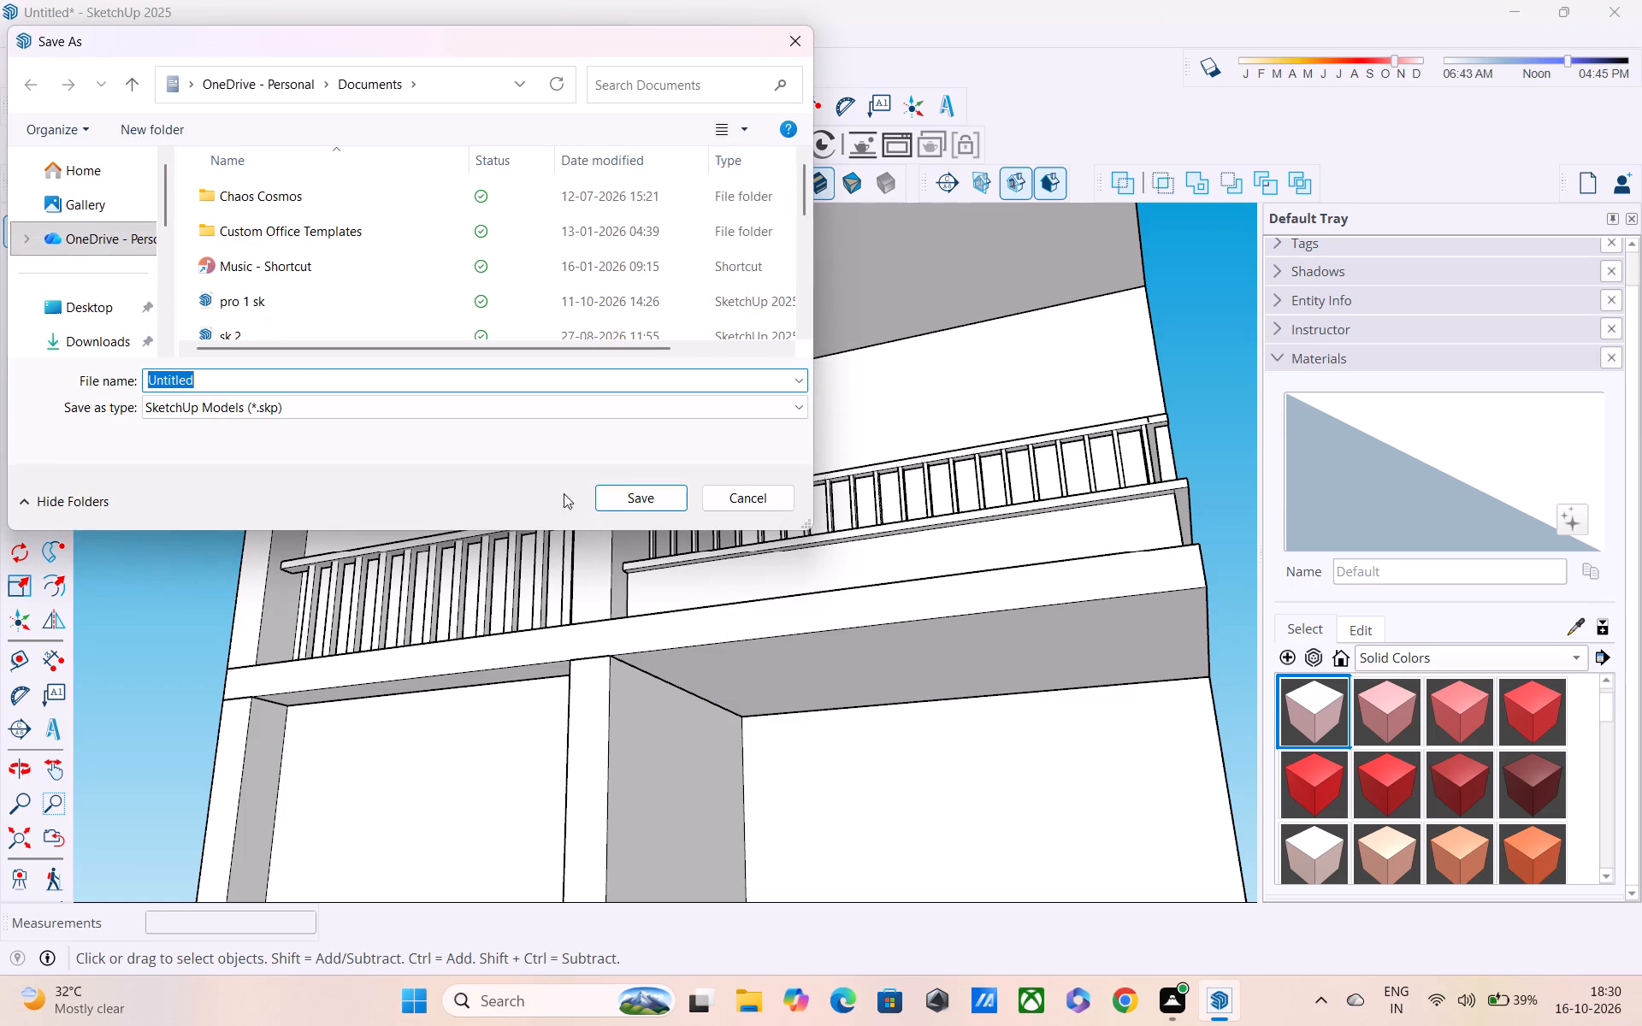
Save the model in Documents as SK UP PRO 8.
key("BackSpace")
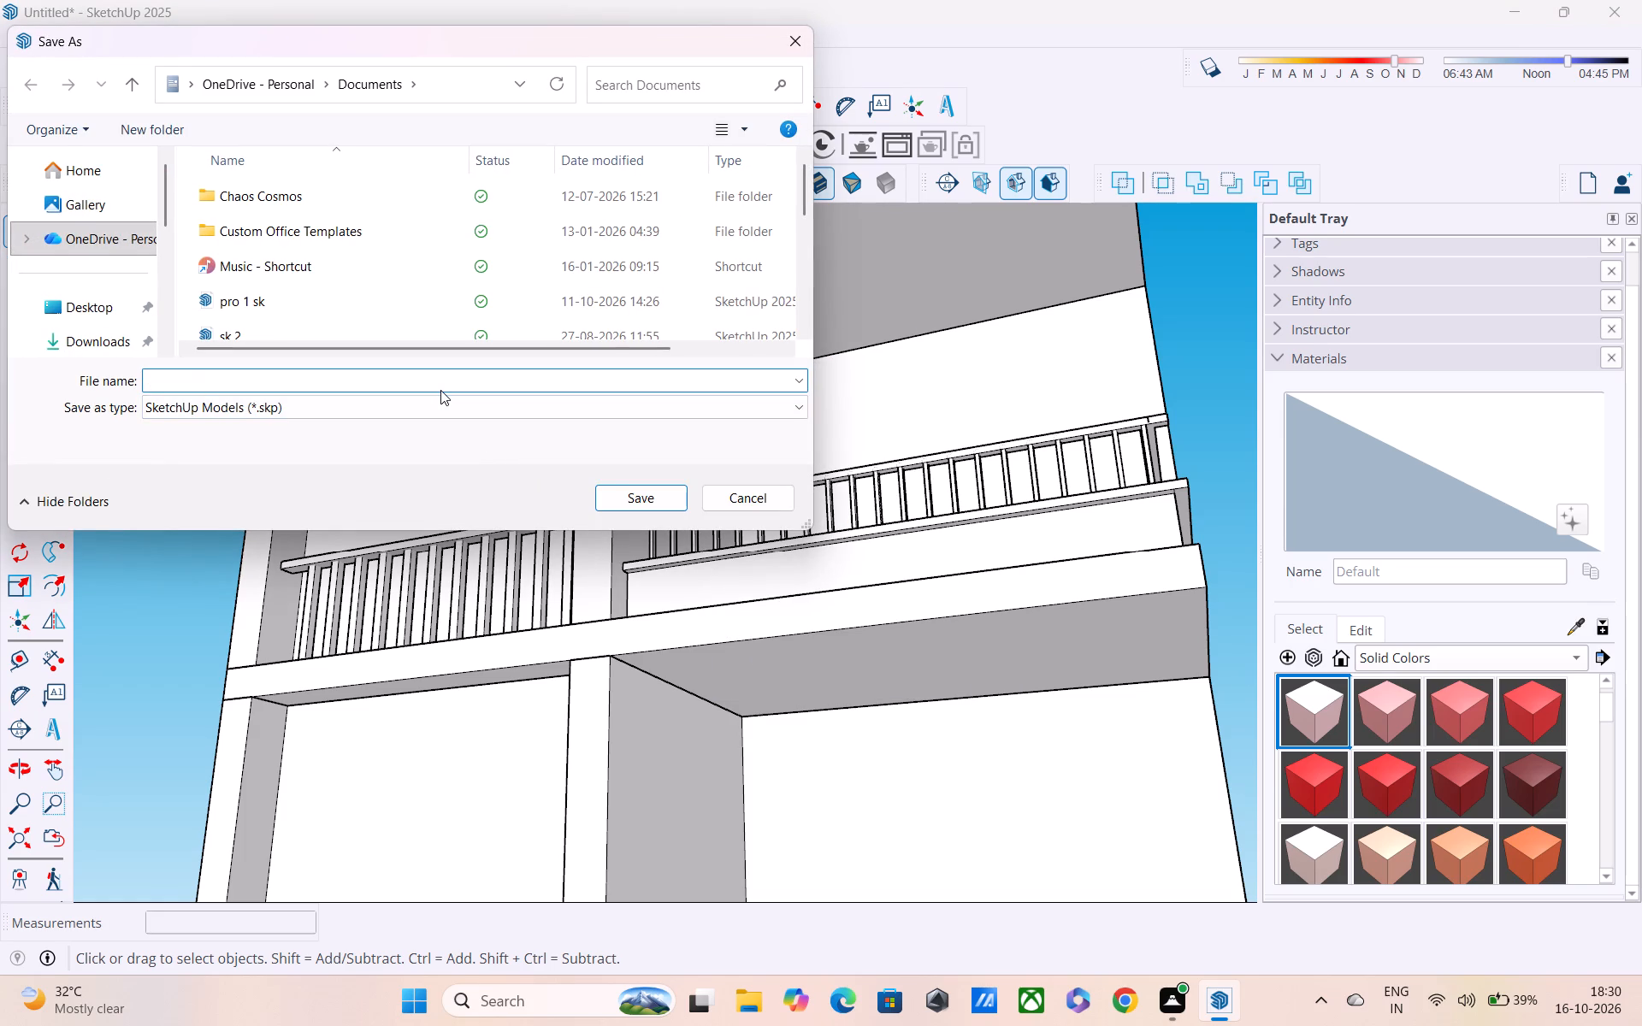
type("SK UP PRO 8")
key("BackSpace")
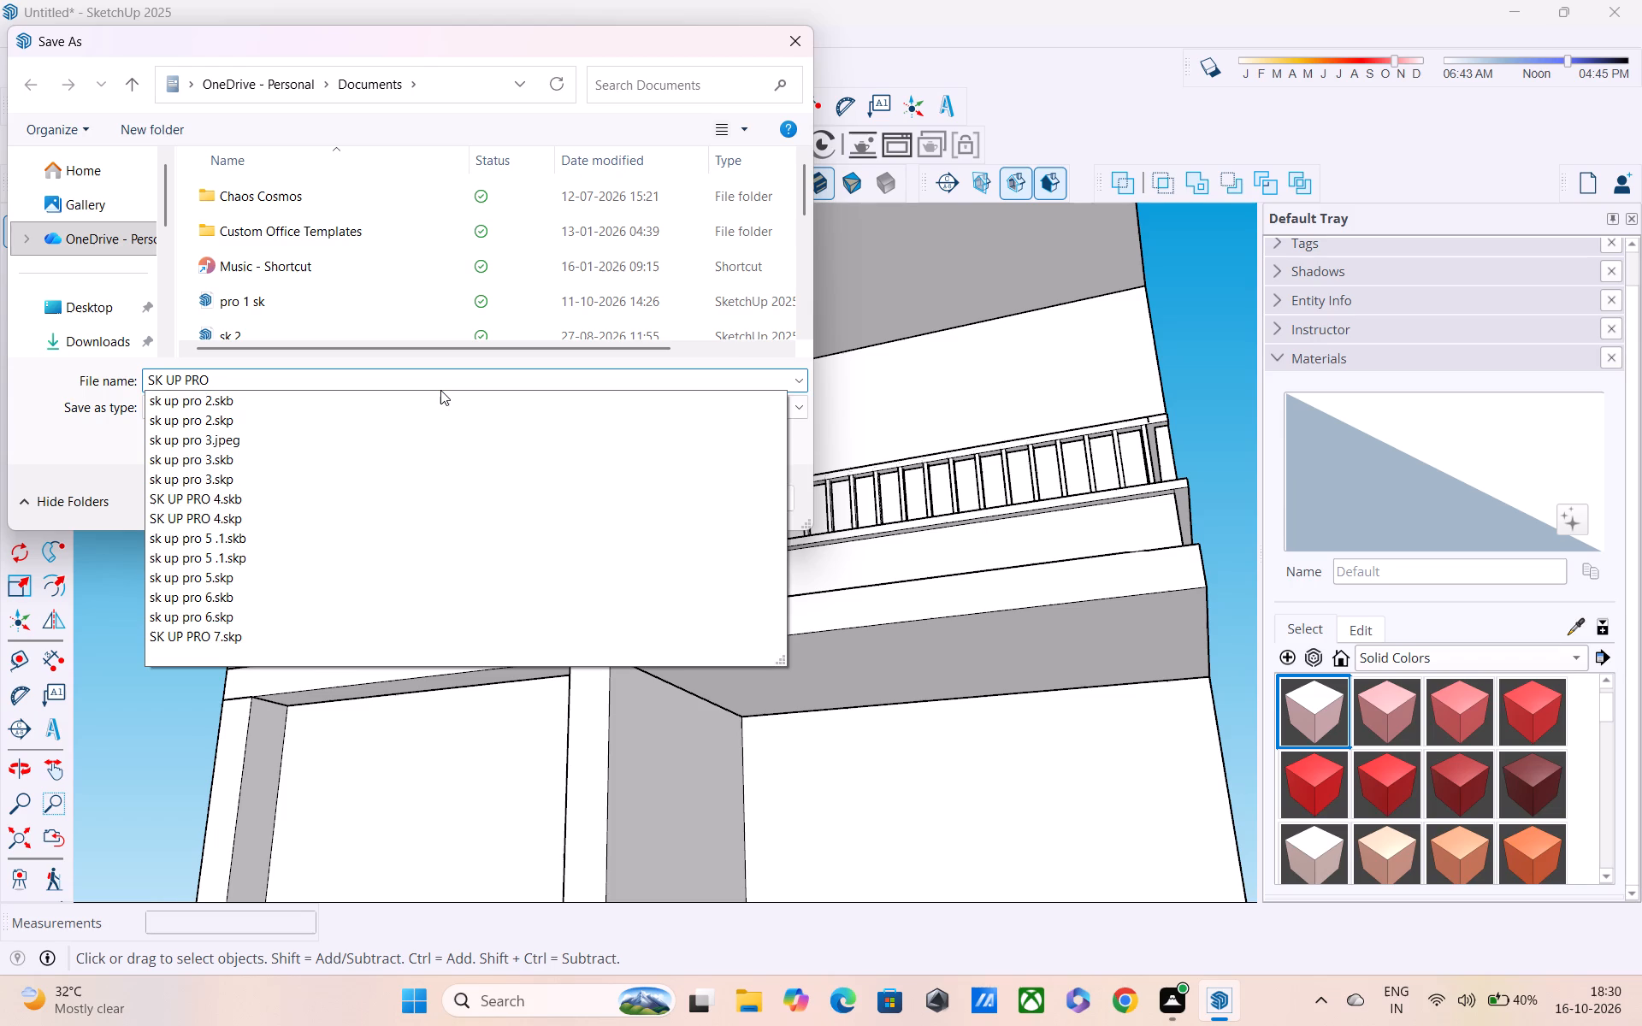
key("8")
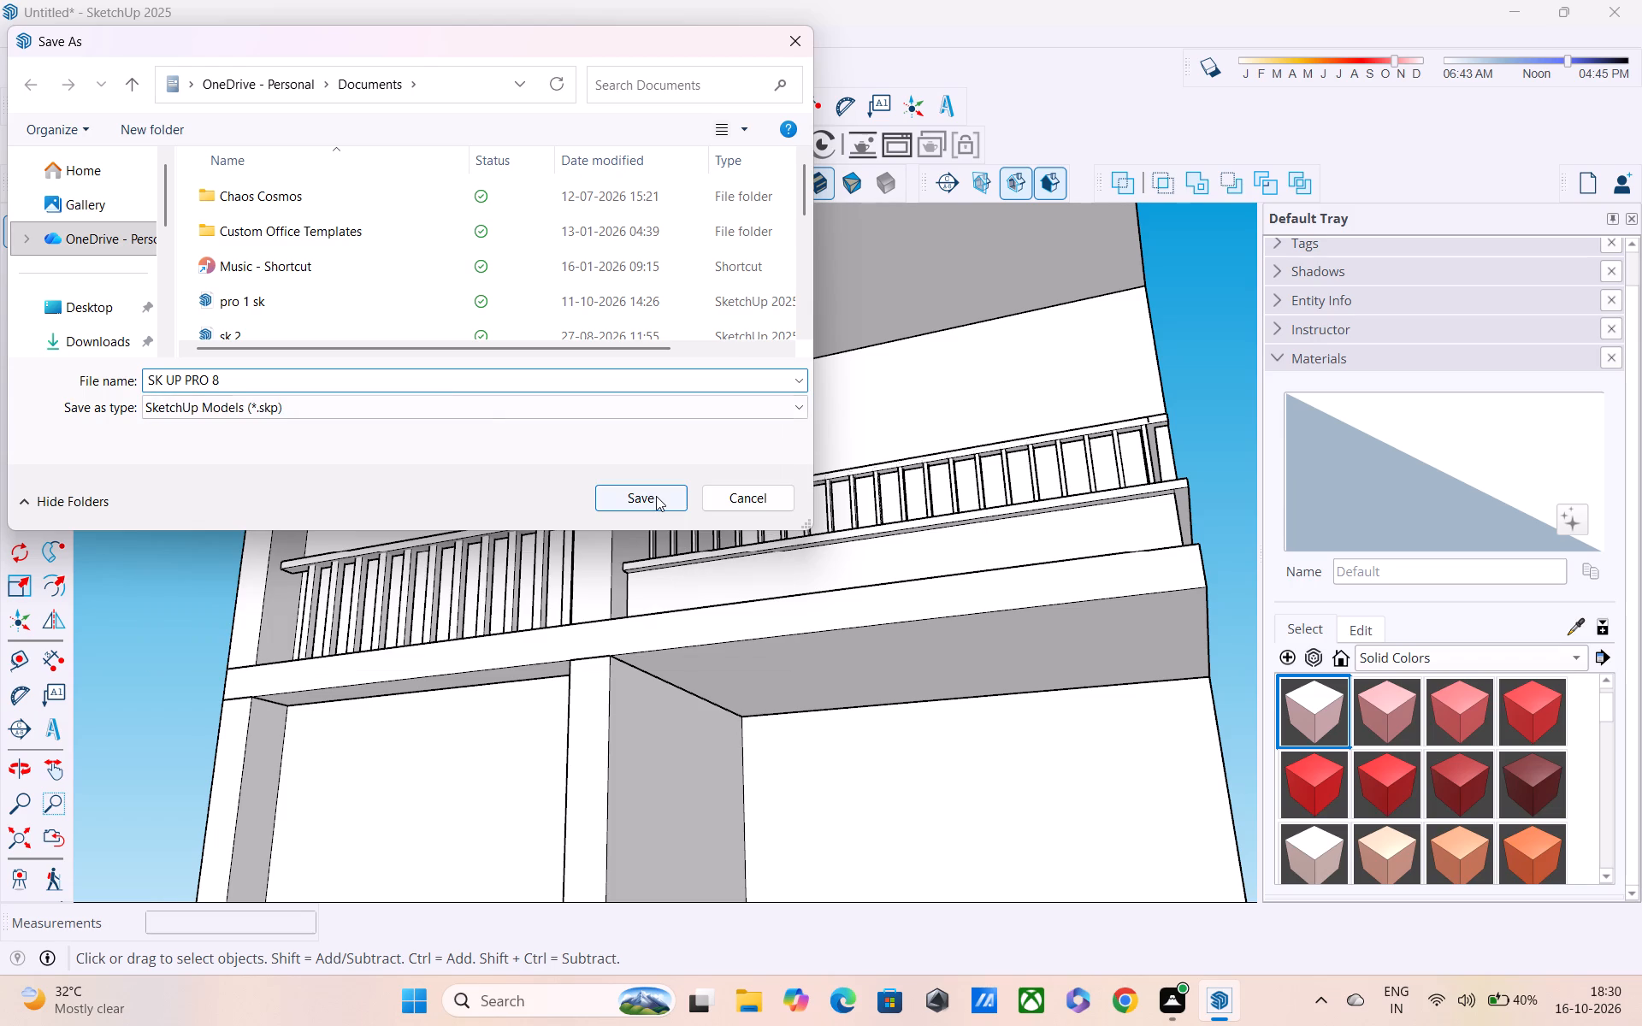
left_click(656, 496)
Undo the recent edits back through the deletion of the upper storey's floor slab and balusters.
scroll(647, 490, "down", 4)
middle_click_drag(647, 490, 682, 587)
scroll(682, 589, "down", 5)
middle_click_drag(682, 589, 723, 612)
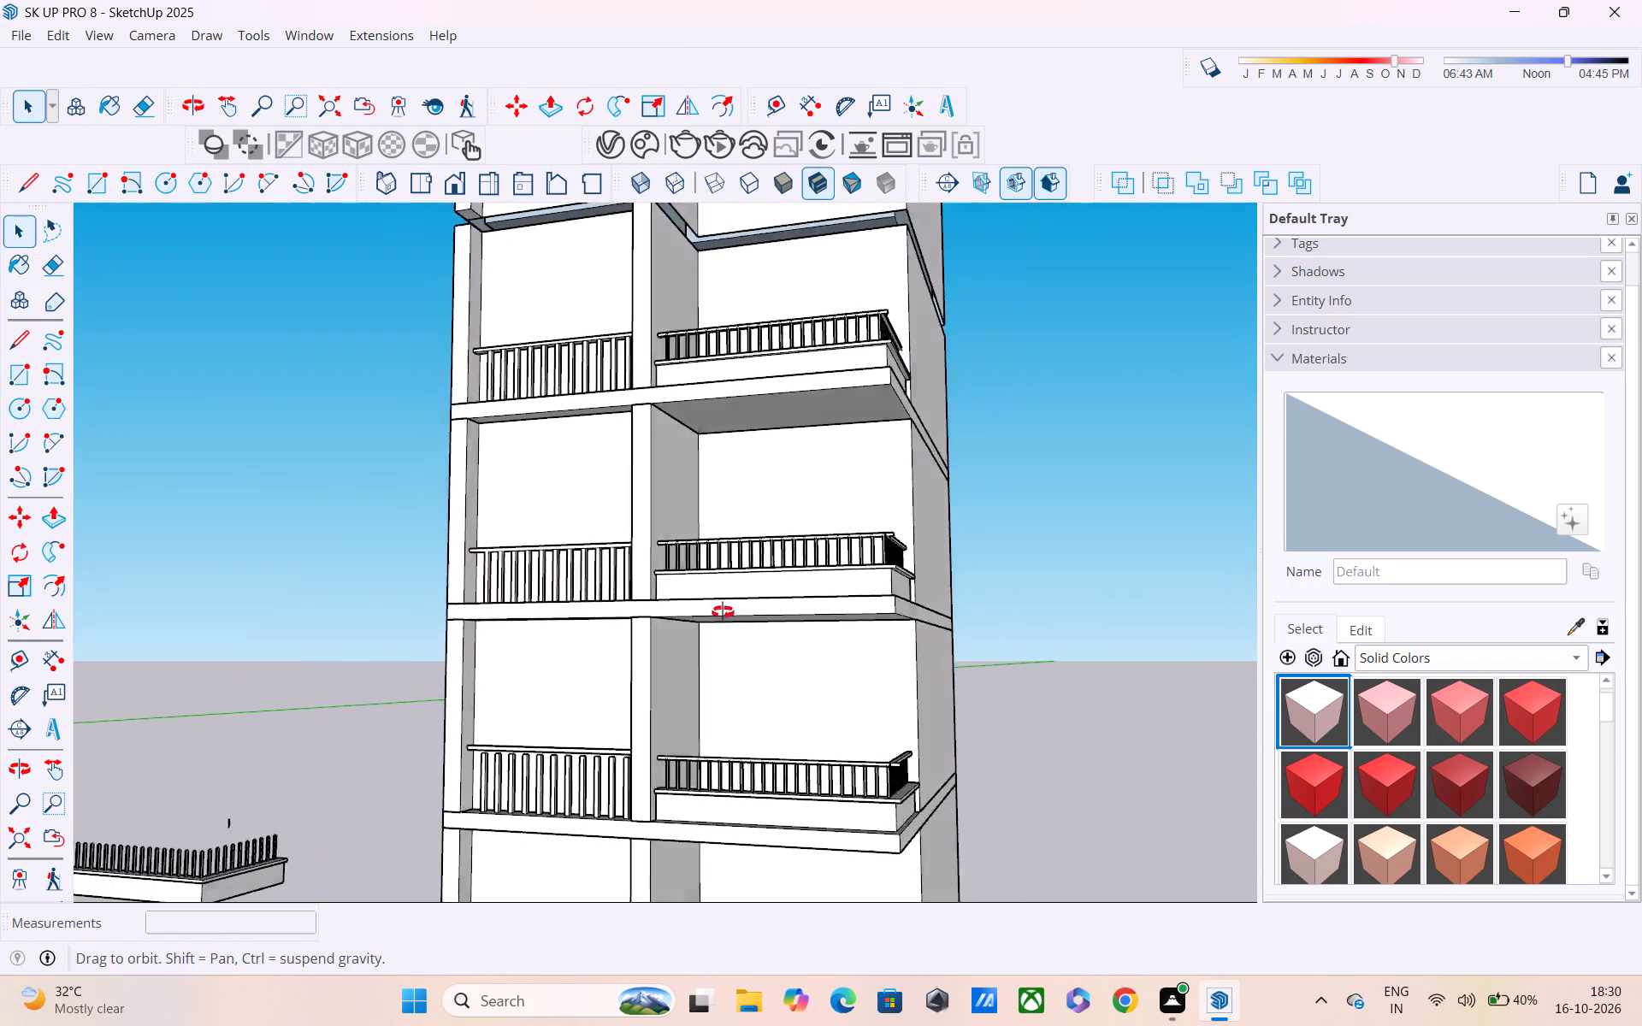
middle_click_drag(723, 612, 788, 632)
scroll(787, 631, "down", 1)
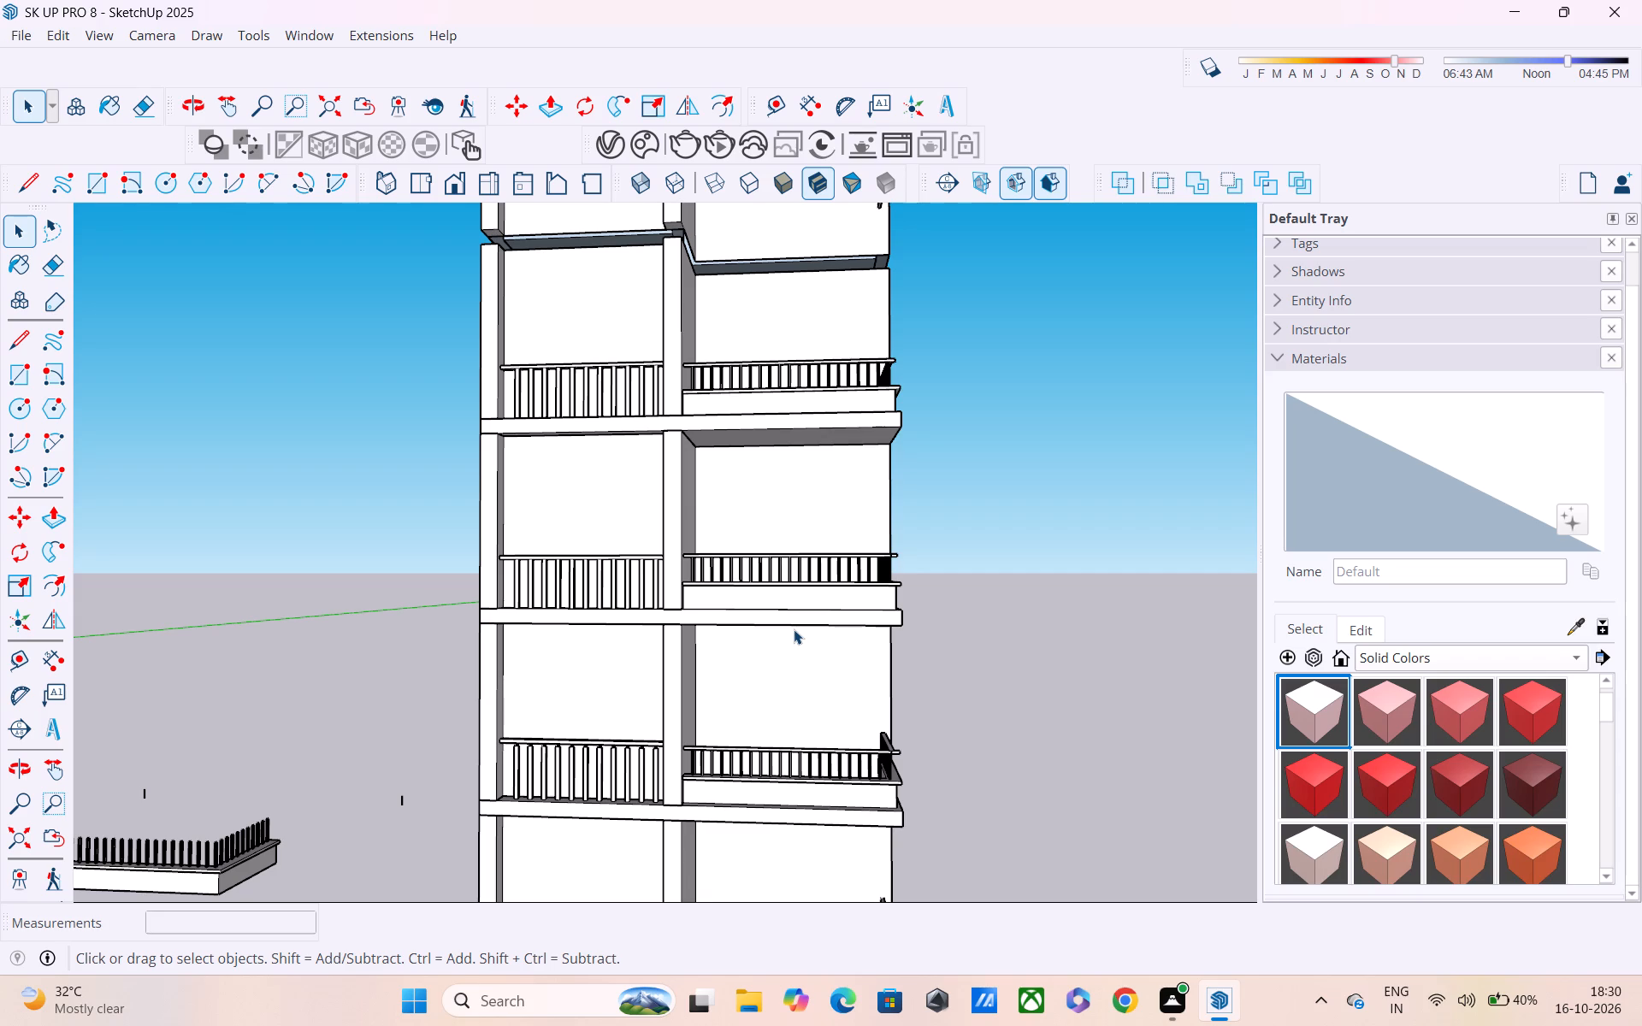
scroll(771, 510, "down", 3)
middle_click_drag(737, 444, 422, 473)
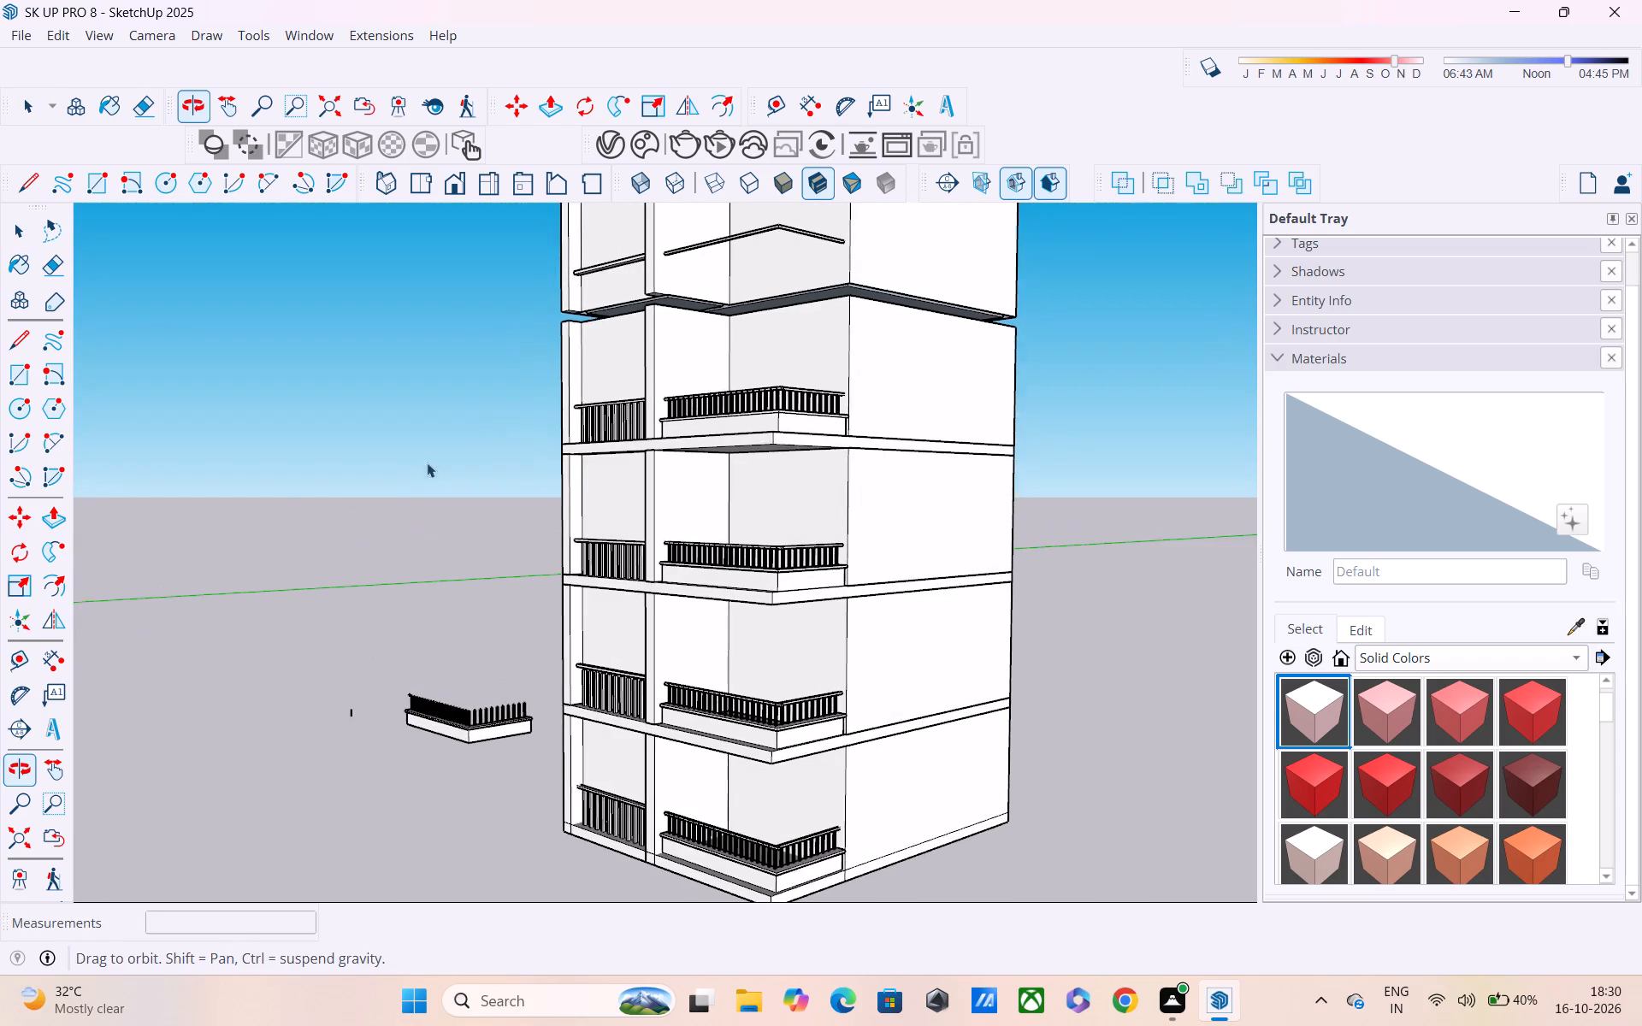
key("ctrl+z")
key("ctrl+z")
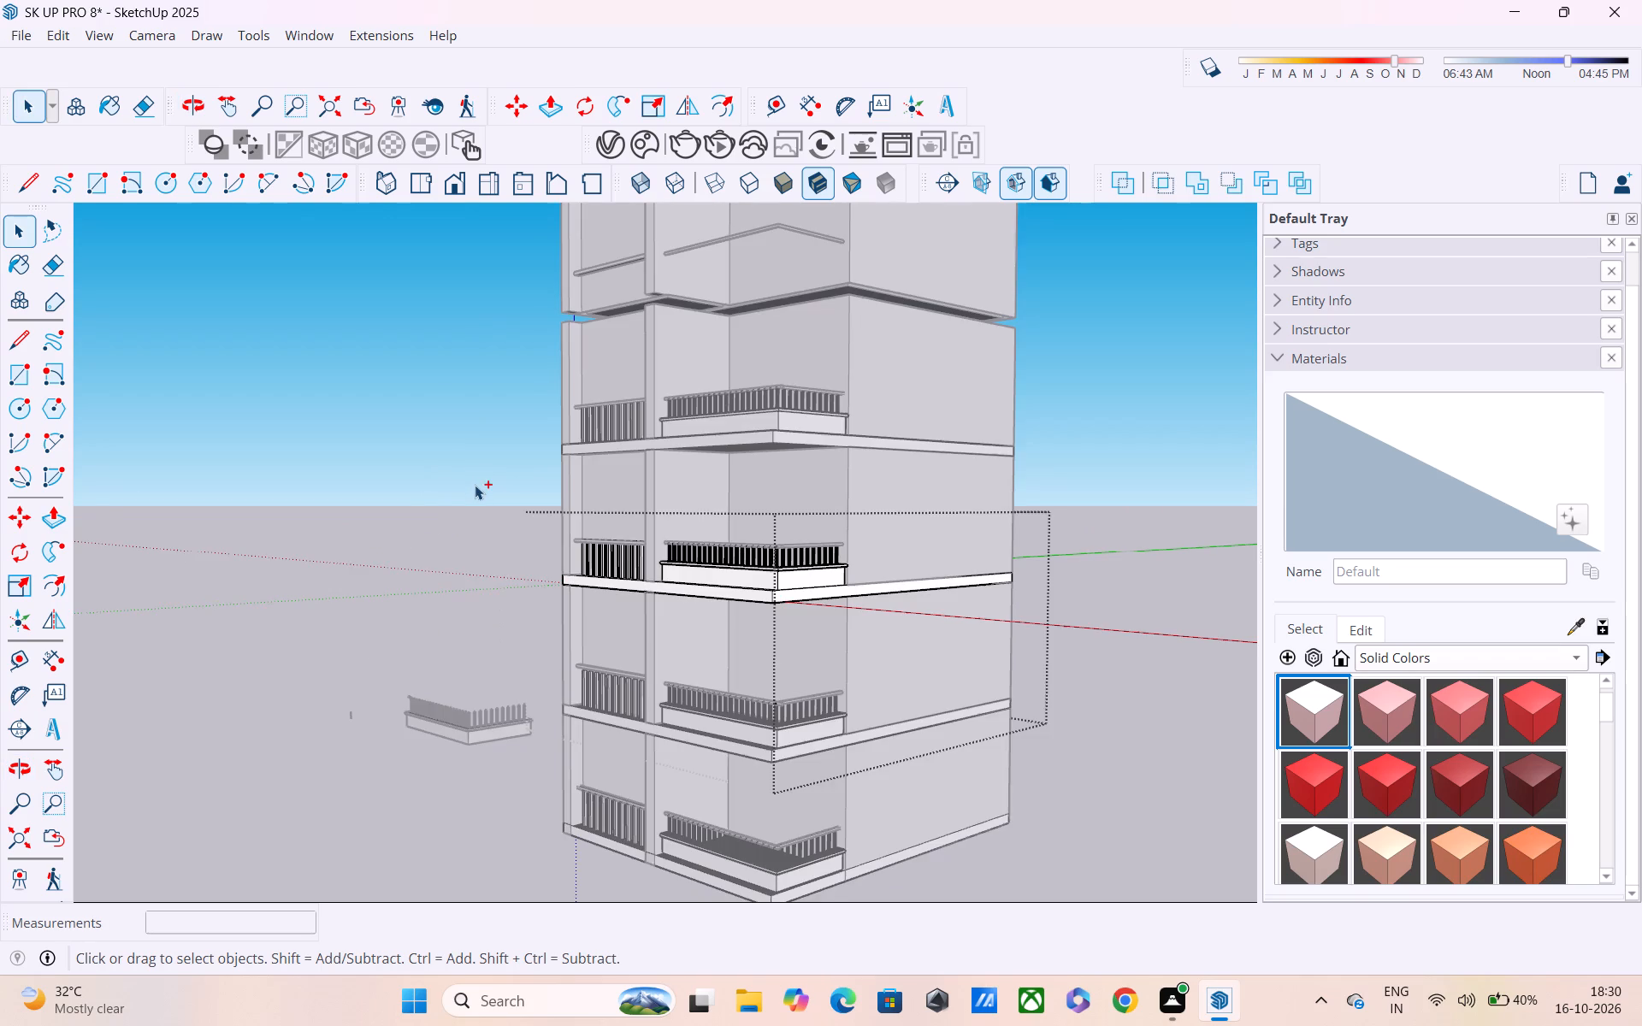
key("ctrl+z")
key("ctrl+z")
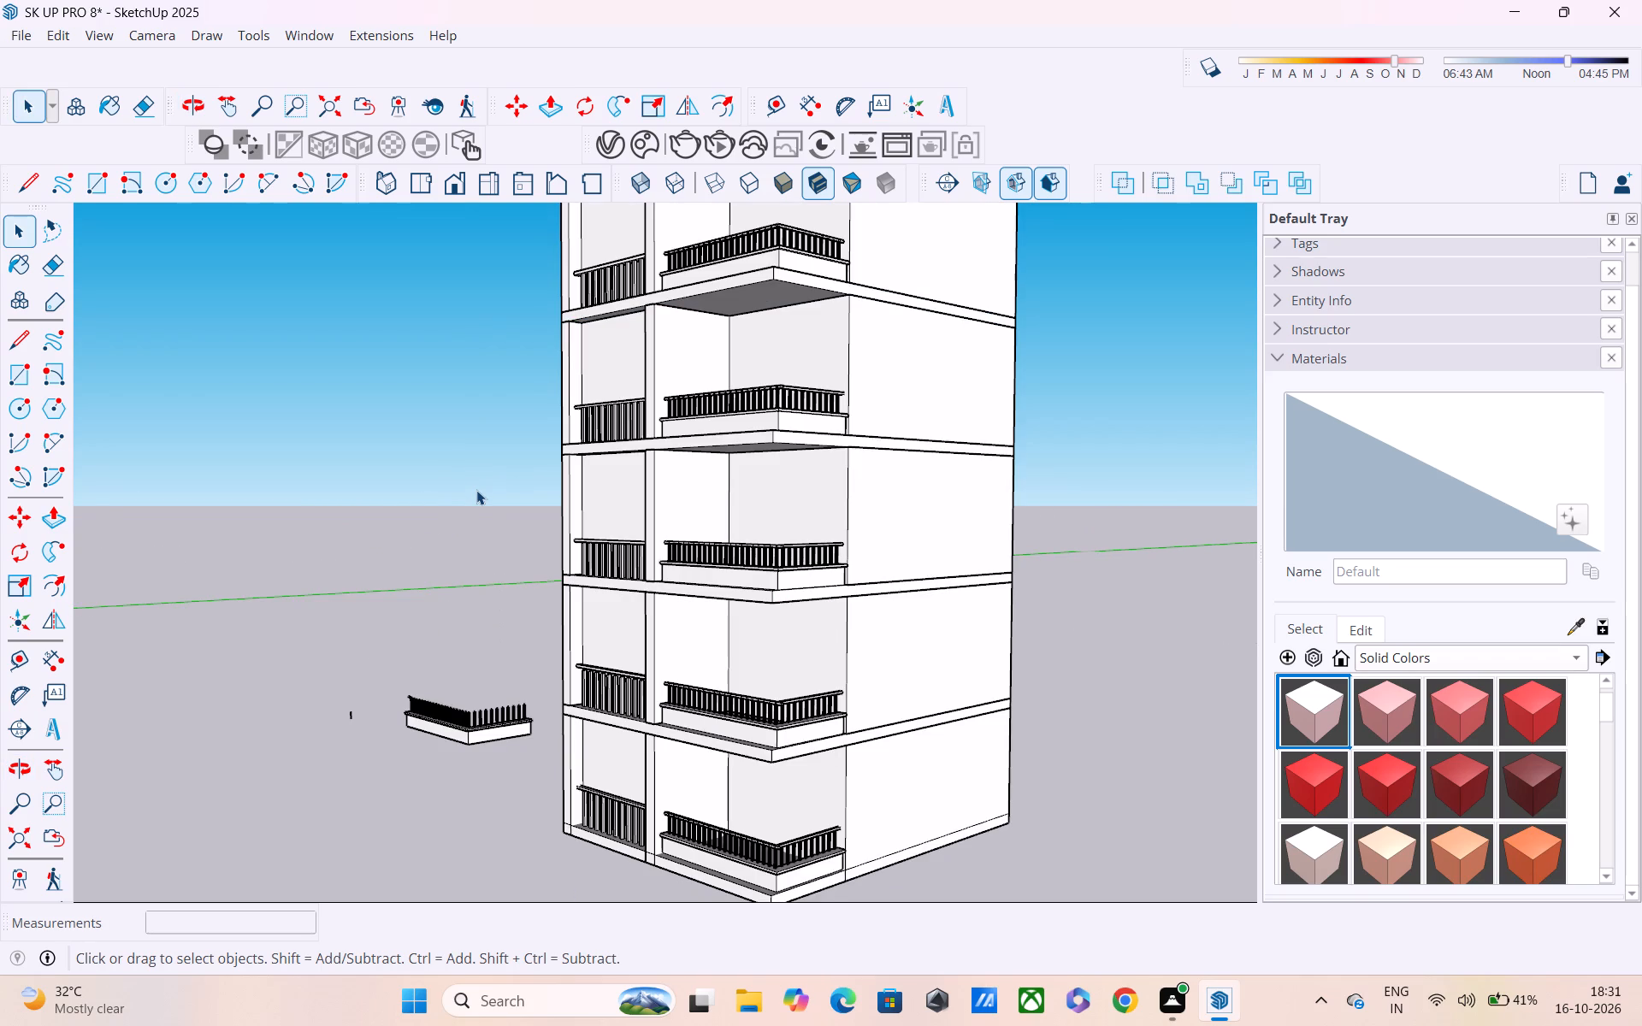
Examine the slabs, balconies and railings on all storeys from above and below.
scroll(542, 466, "down", 3)
middle_click_drag(586, 458, 669, 564)
key("space")
left_click(979, 321)
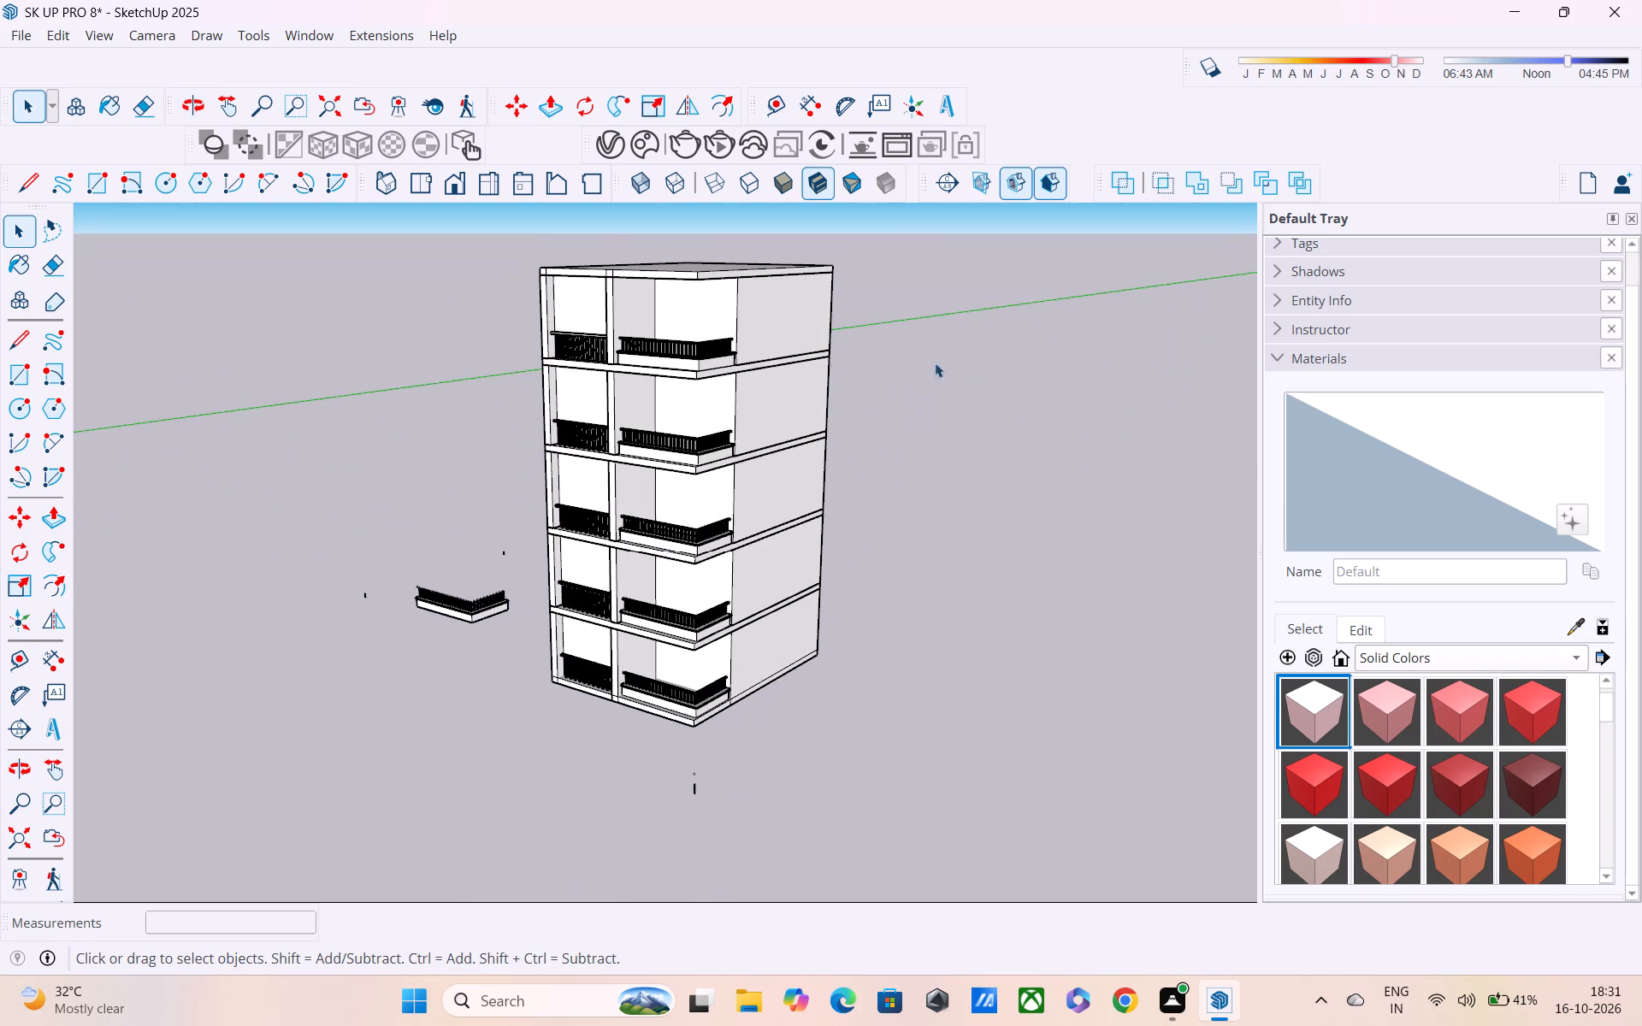
scroll(641, 386, "up", 11)
scroll(759, 362, "down", 2)
scroll(757, 395, "up", 5)
scroll(758, 397, "down", 4)
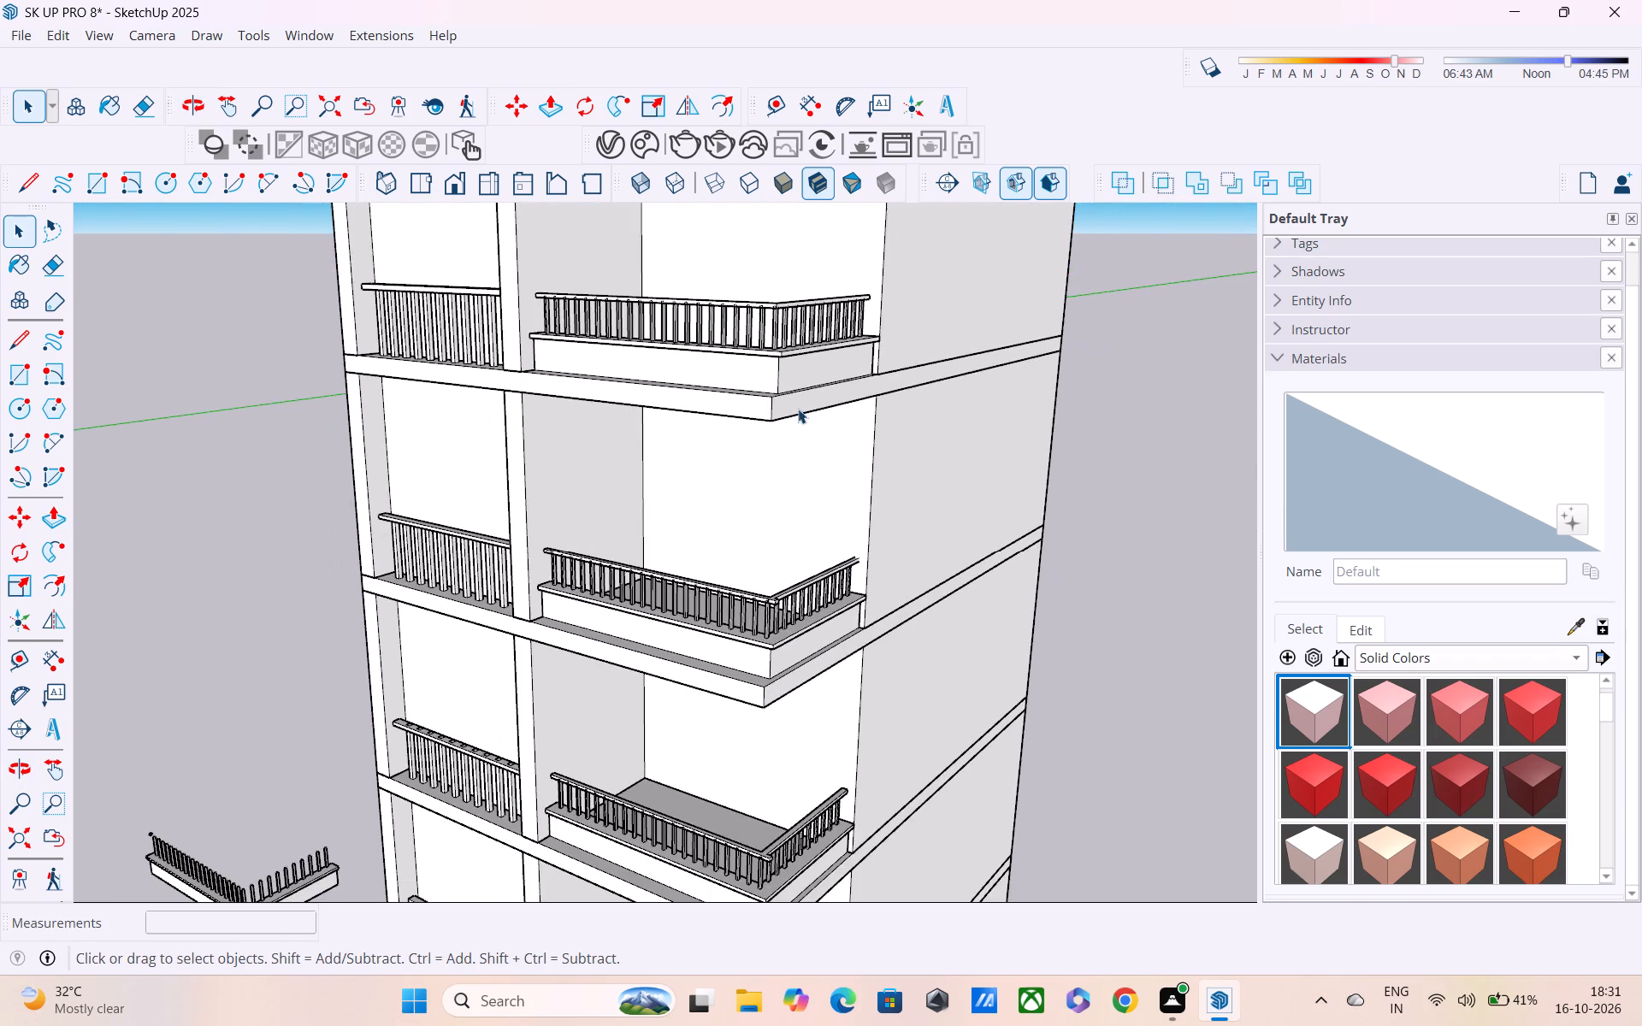
middle_click_drag(839, 445, 869, 306)
scroll(869, 306, "up", 1)
scroll(867, 351, "down", 1, "ctrl")
middle_click_drag(859, 384, 865, 227, "ctrl")
scroll(865, 226, "up", 1, "ctrl")
scroll(868, 232, "down", 6)
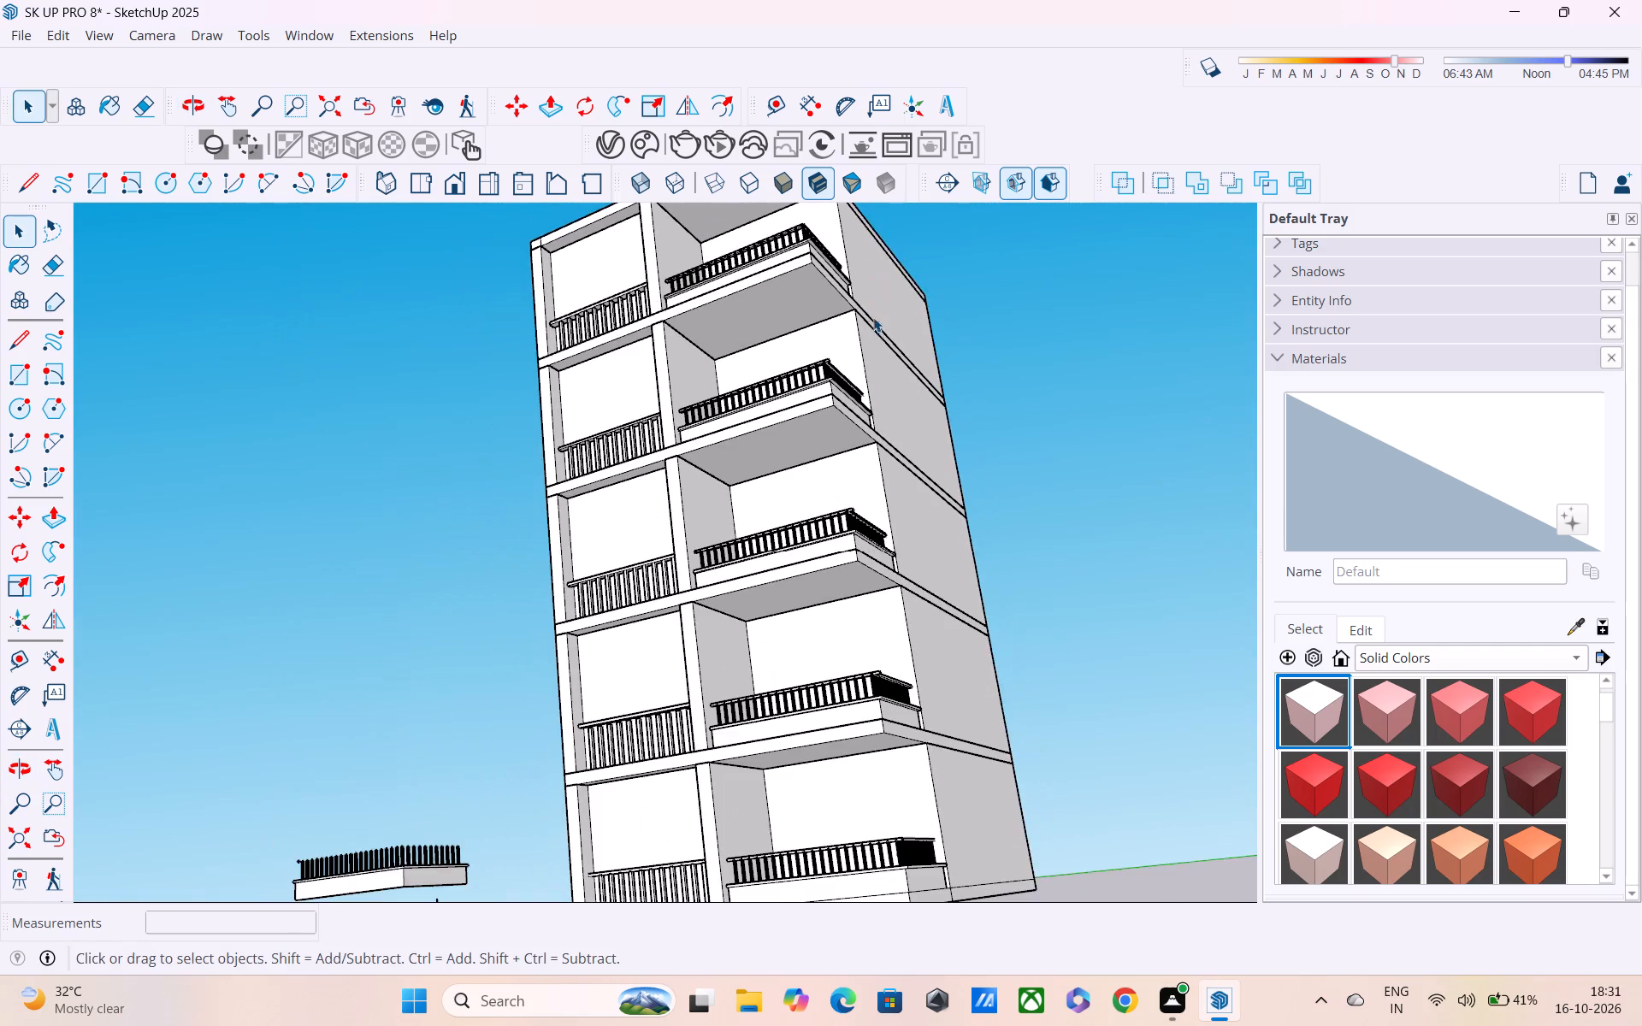
middle_click_drag(884, 365, 925, 475, "ctrl")
scroll(925, 475, "up", 1, "ctrl")
scroll(918, 461, "down", 5)
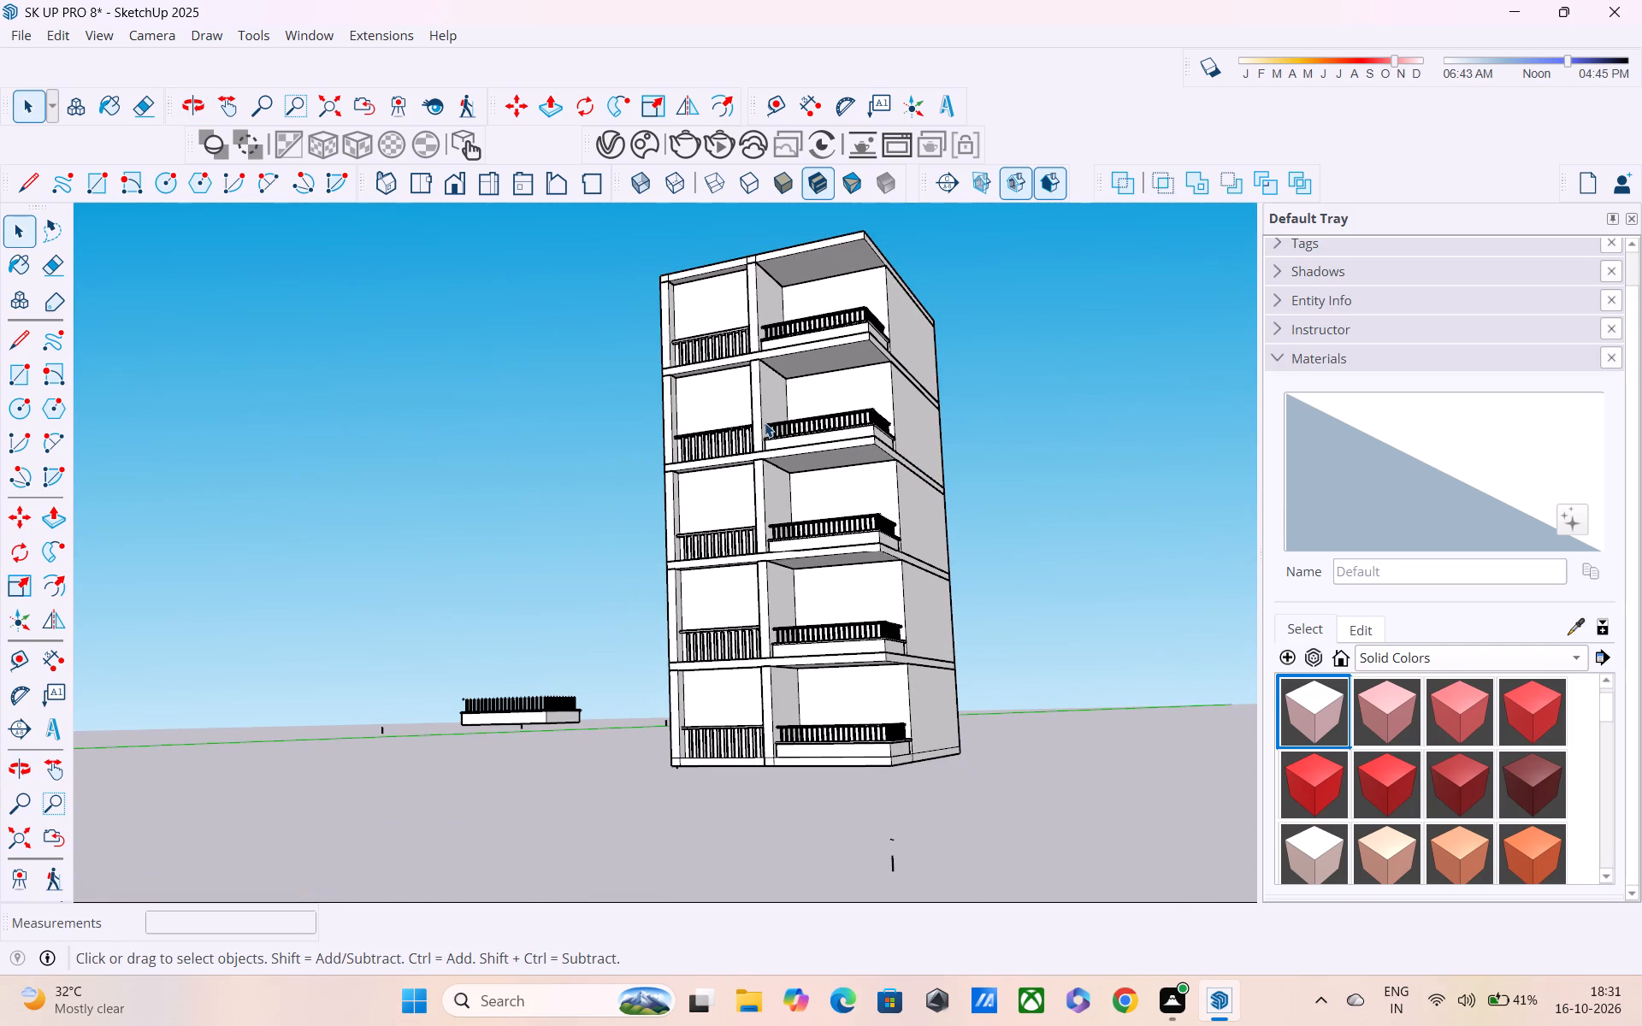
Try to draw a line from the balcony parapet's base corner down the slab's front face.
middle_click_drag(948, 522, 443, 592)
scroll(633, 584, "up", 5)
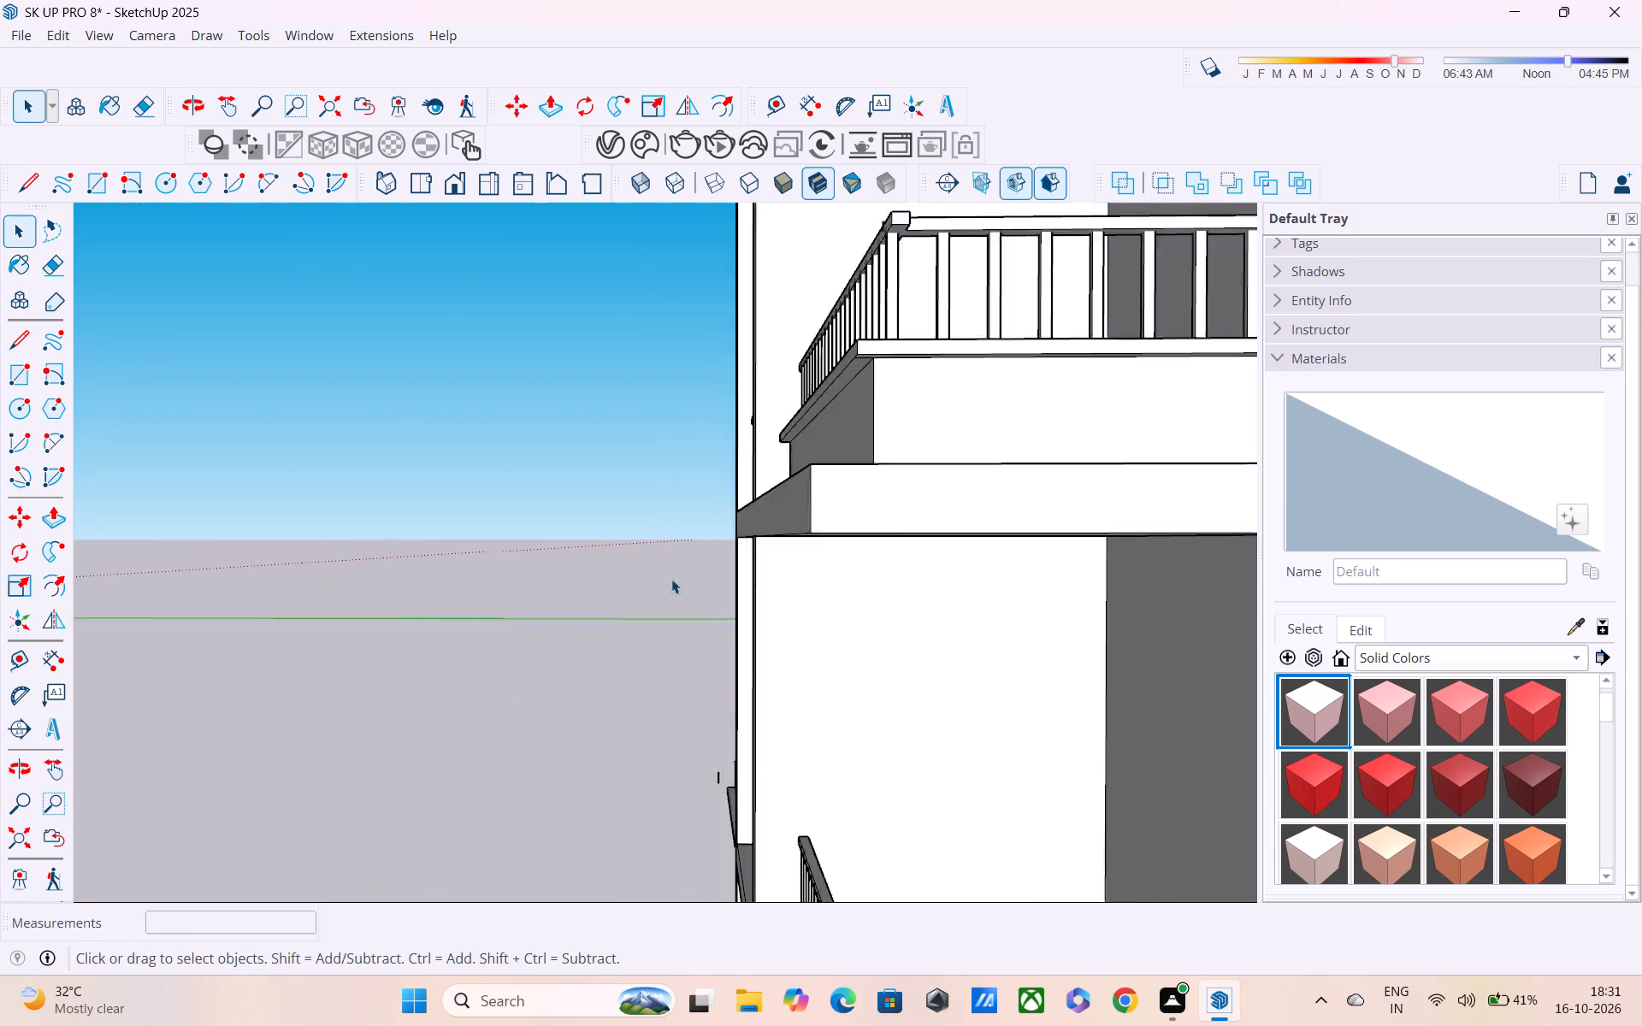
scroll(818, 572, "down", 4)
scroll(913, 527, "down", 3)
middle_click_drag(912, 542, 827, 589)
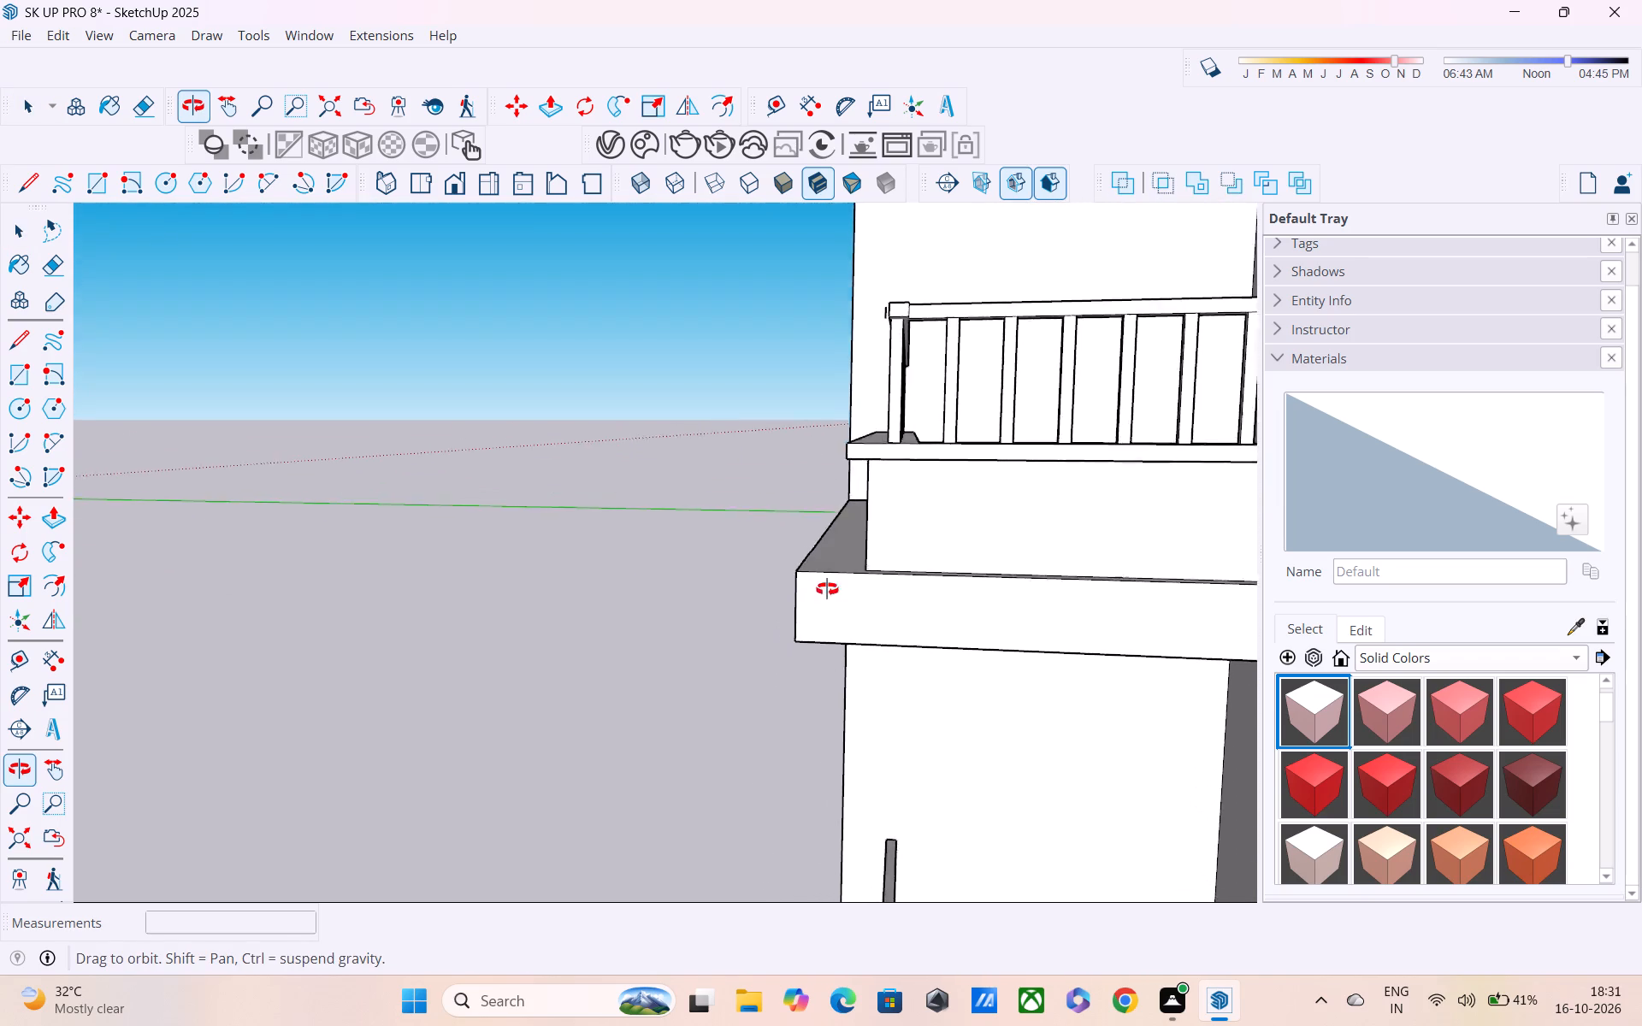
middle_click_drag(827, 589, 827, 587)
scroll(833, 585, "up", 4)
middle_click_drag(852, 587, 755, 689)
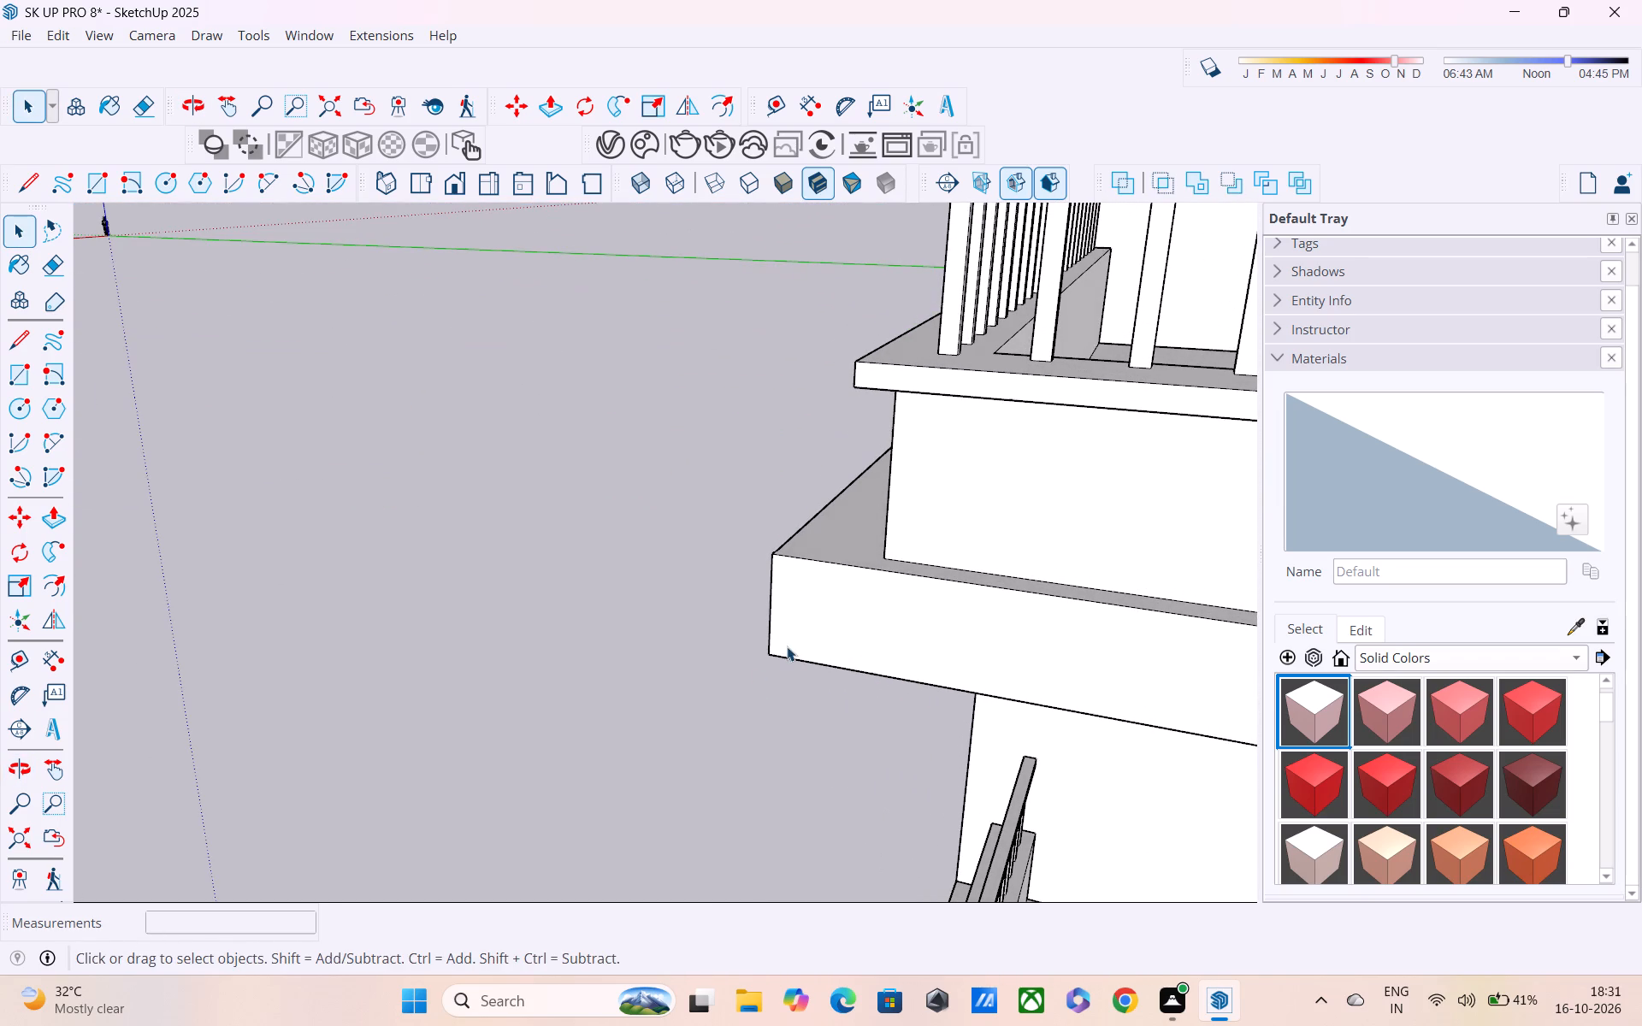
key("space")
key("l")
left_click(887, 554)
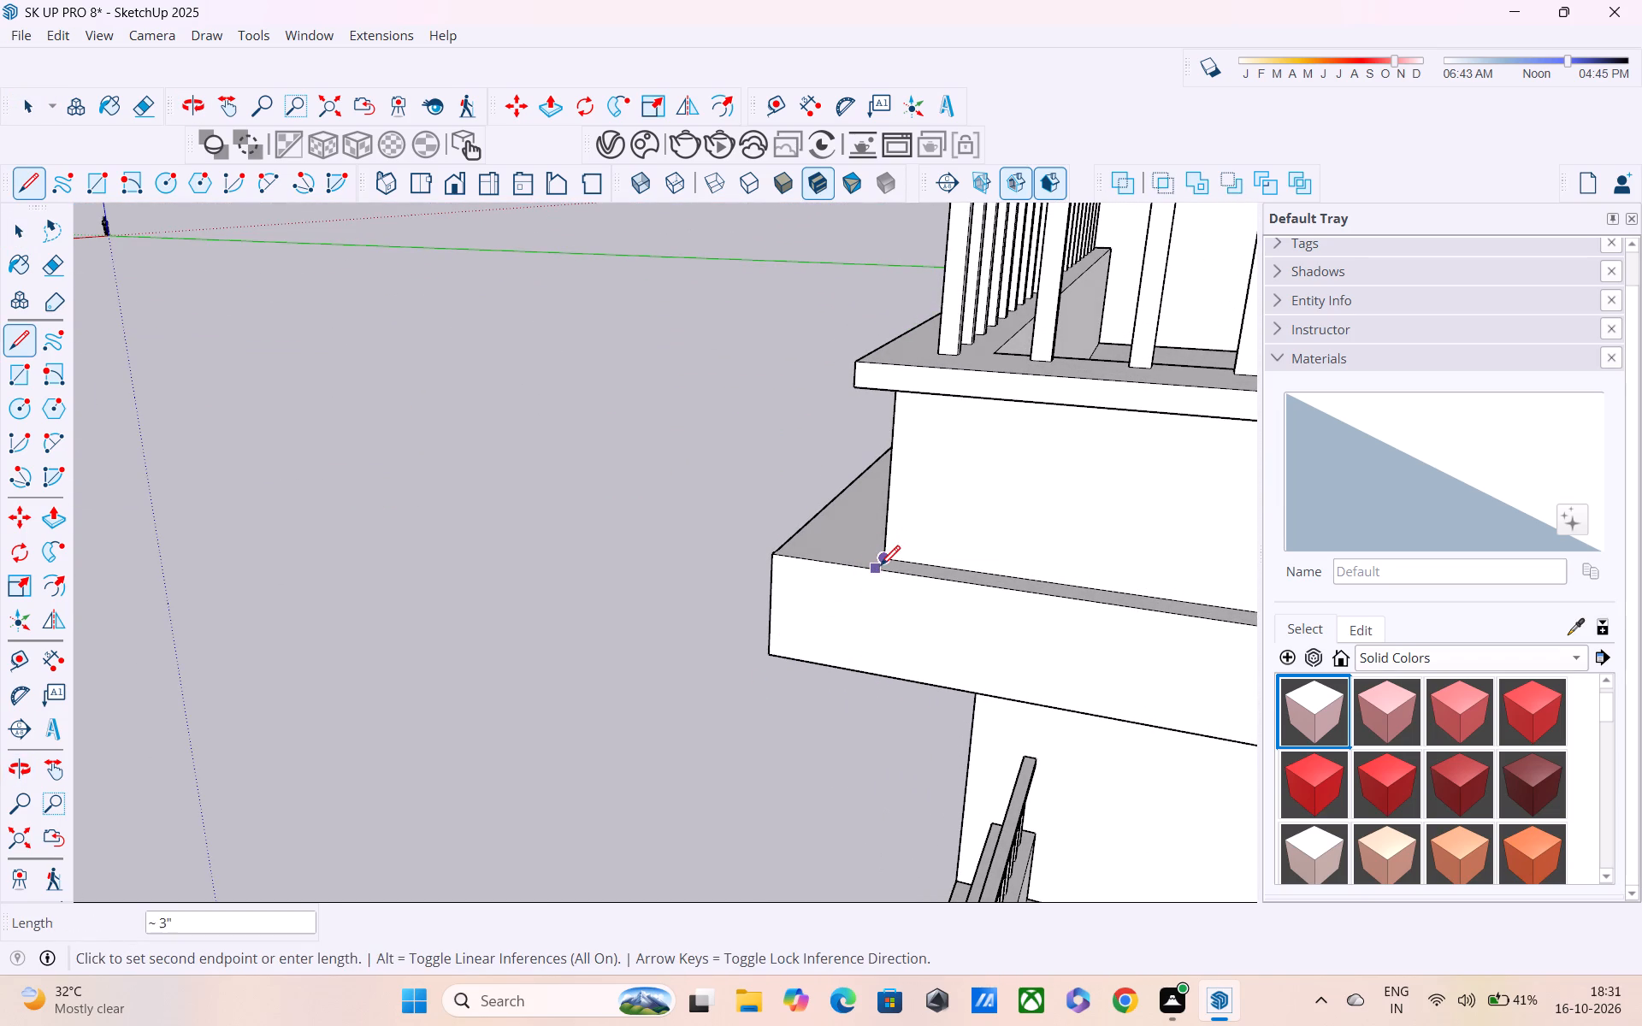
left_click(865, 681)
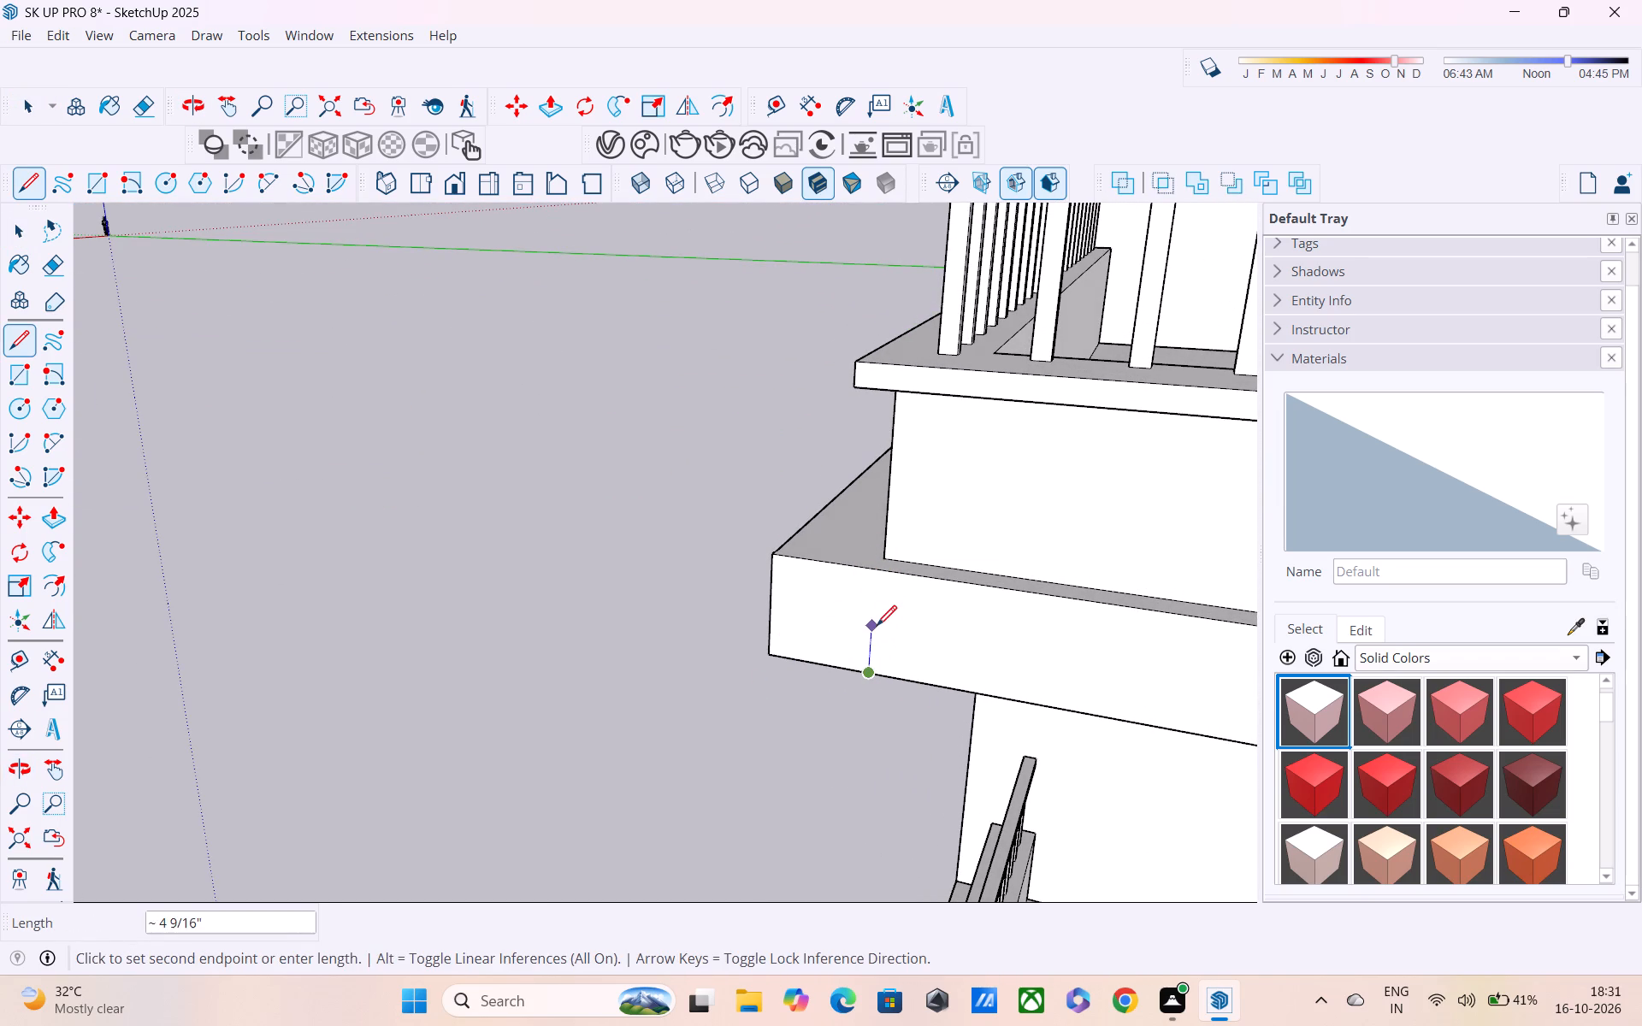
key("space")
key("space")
Open the slab for editing and draw lines from the parapet's base corner about 3" to the slab edge and down its face.
double_click(876, 626)
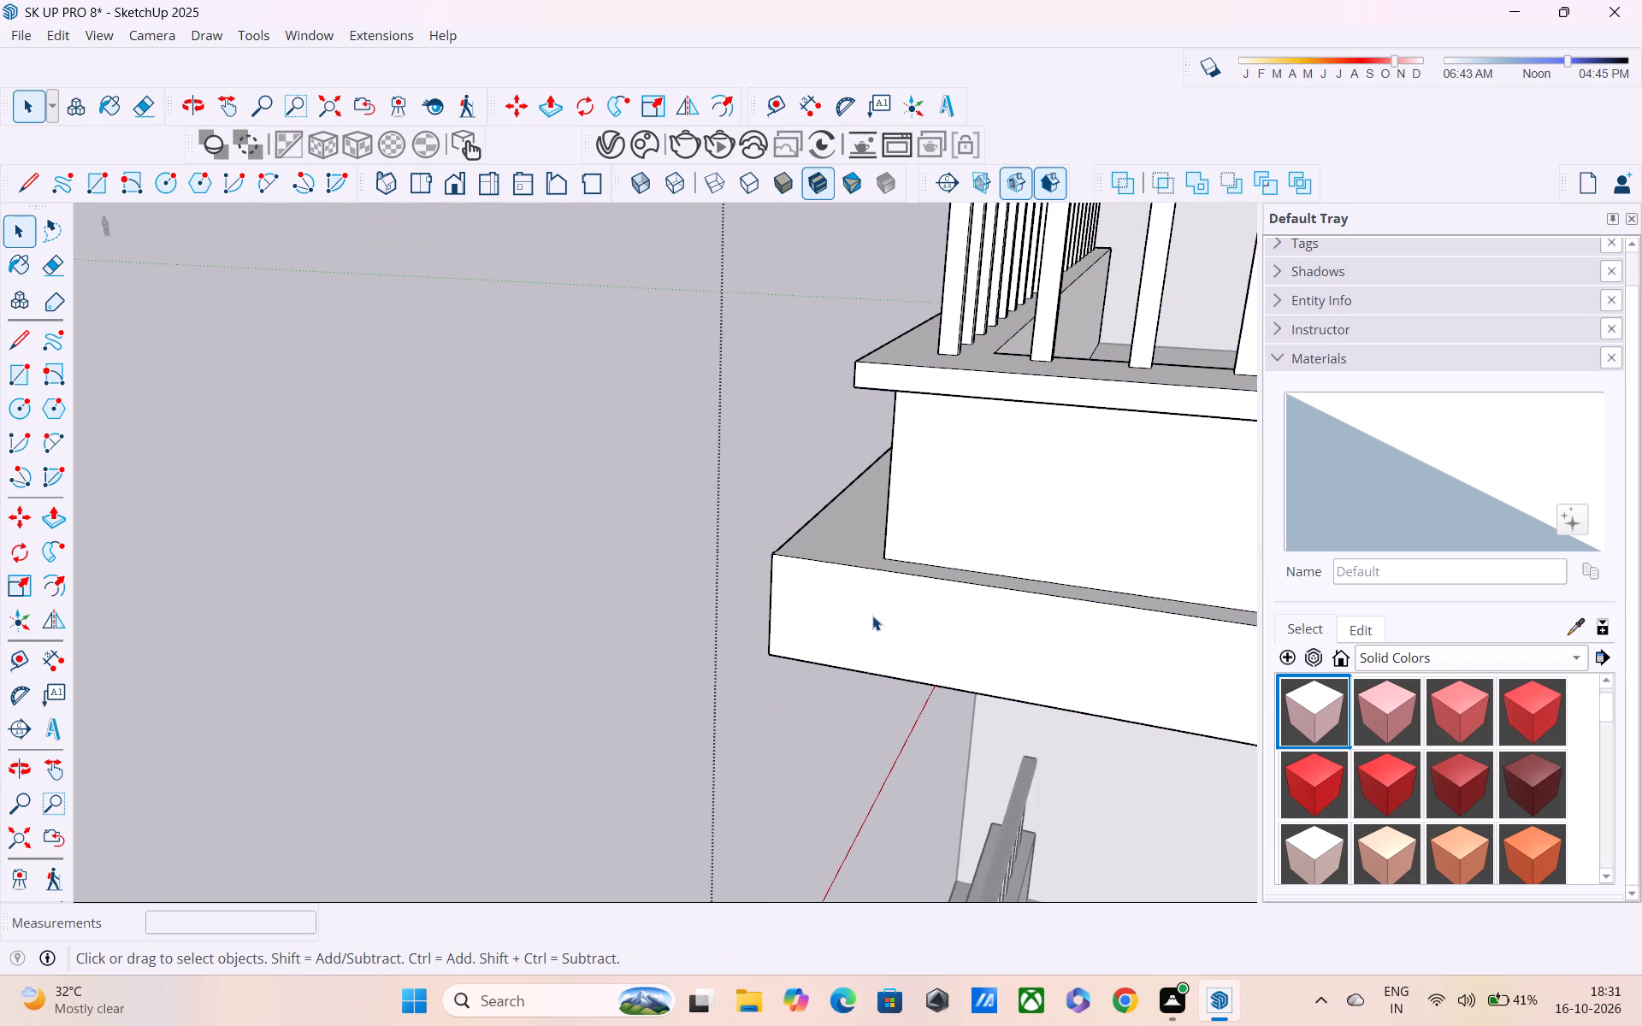
key("l")
left_click(884, 563)
left_click(882, 573)
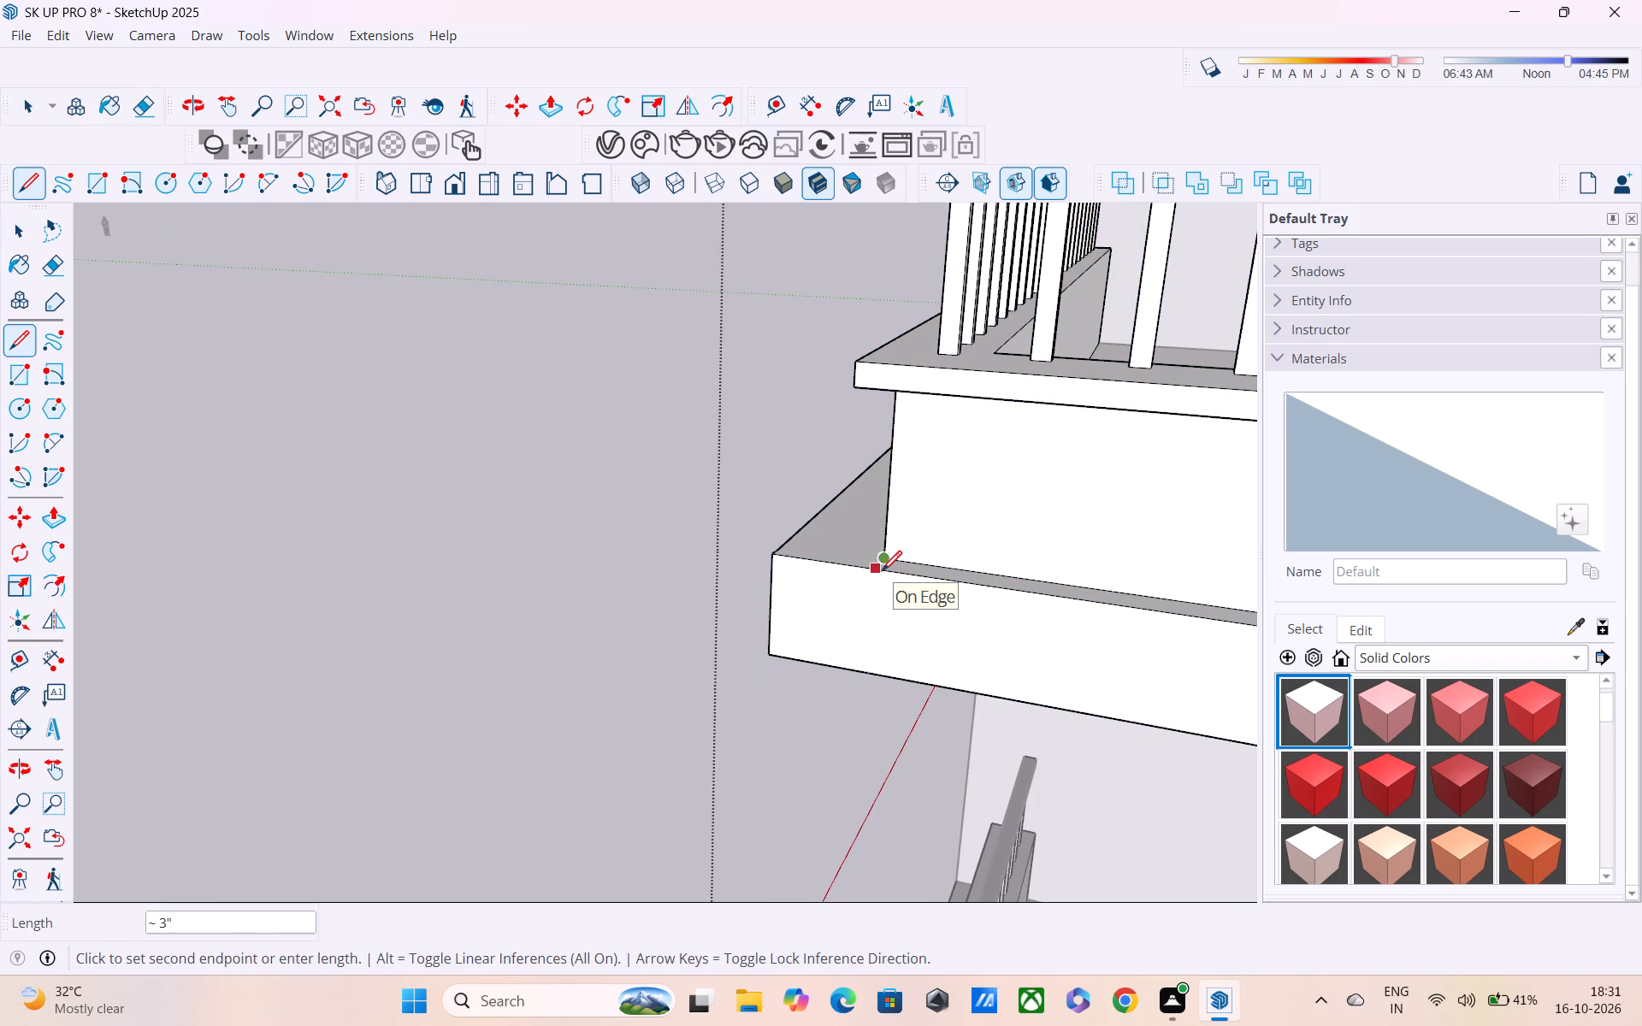
left_click(870, 674)
middle_click_drag(877, 620, 572, 564)
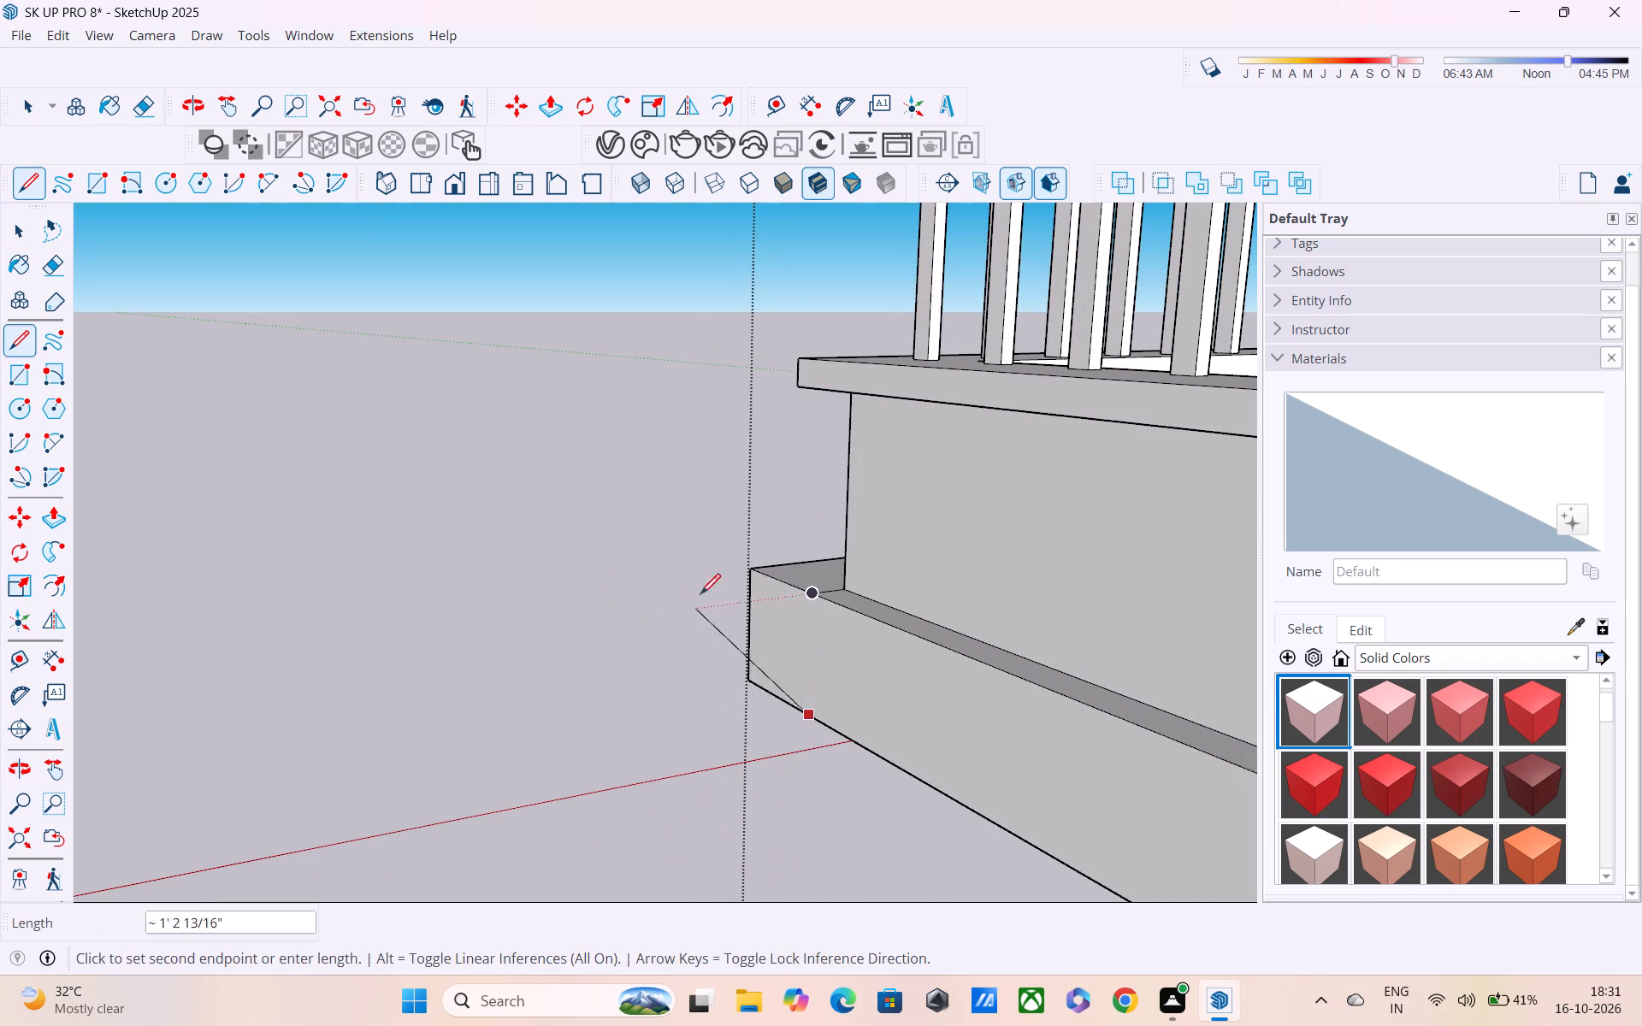
left_click(804, 597)
Push/Pull the marked end strip of the slab's front face outward about 4 9/16".
middle_click_drag(836, 600, 831, 639)
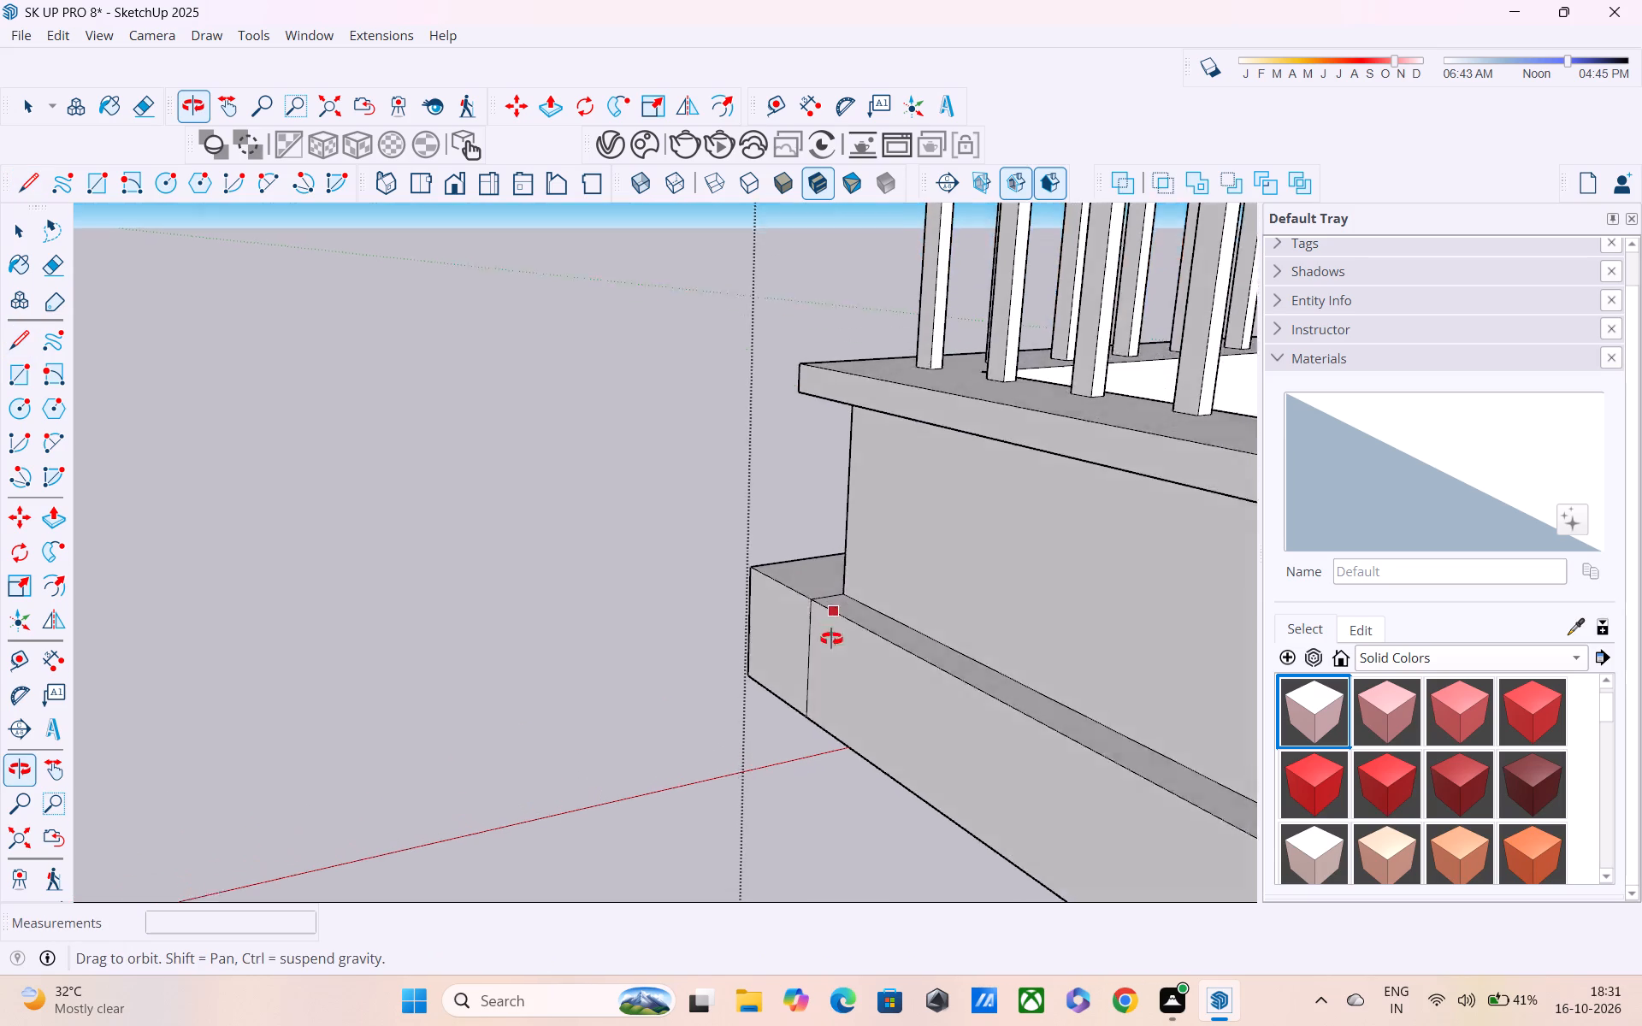
middle_click_drag(831, 639, 761, 674)
key("p")
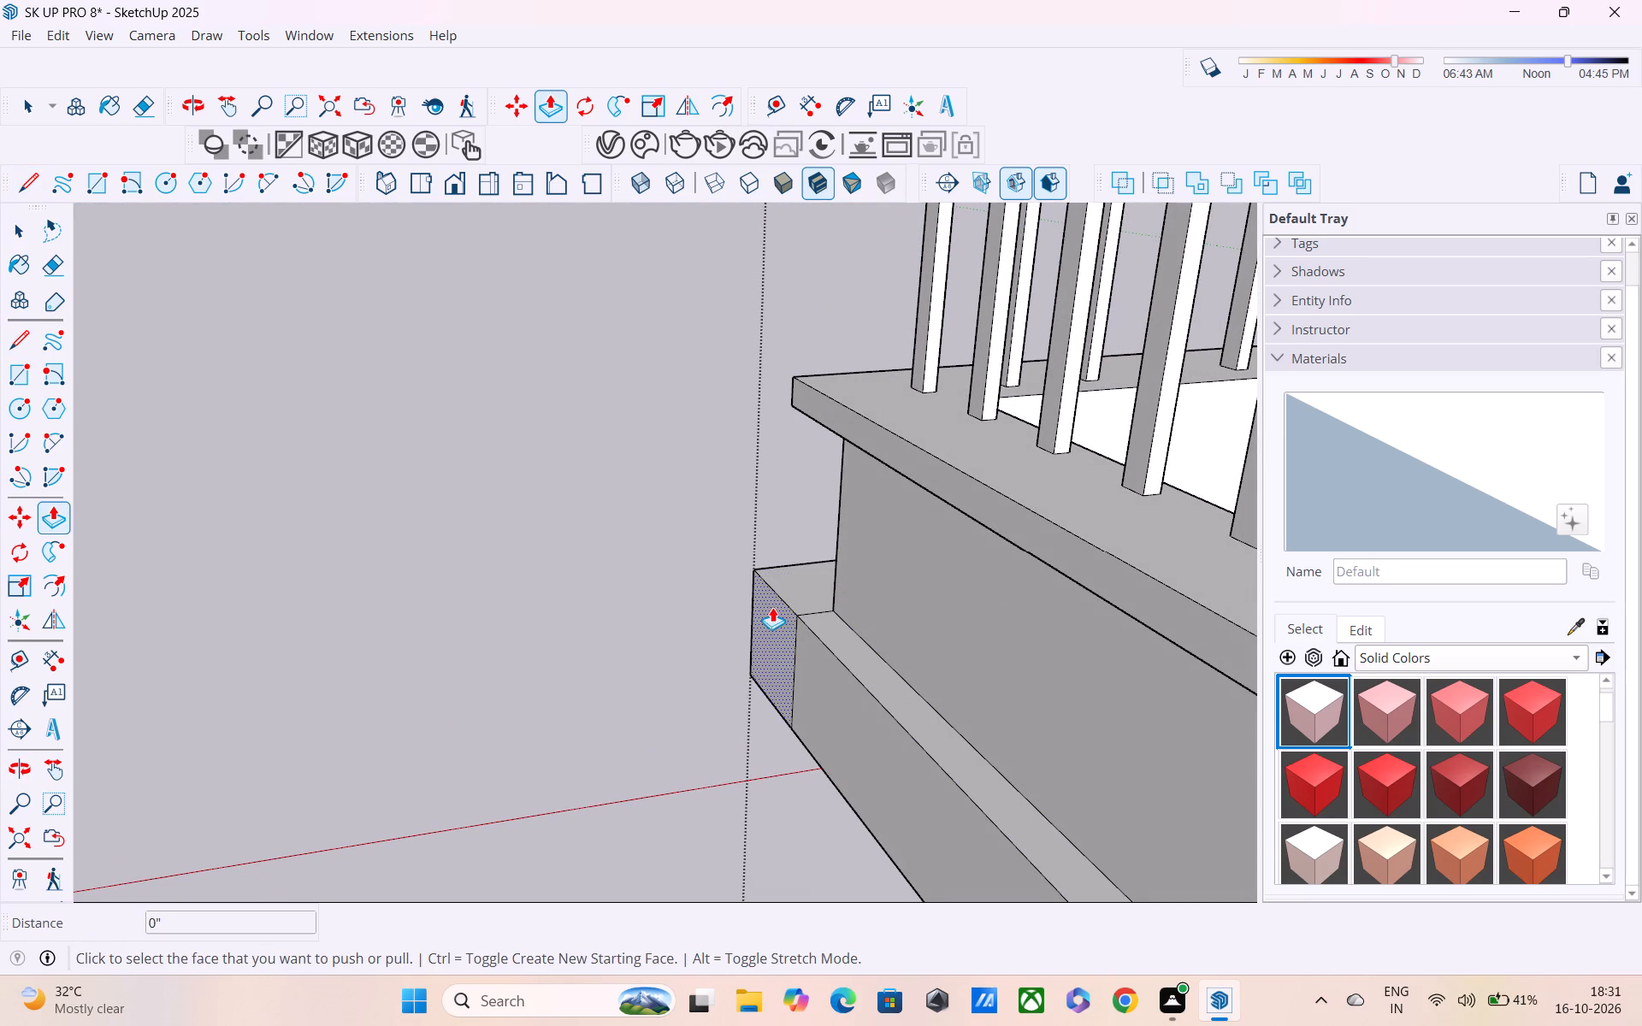
left_click(772, 607)
left_click(721, 625)
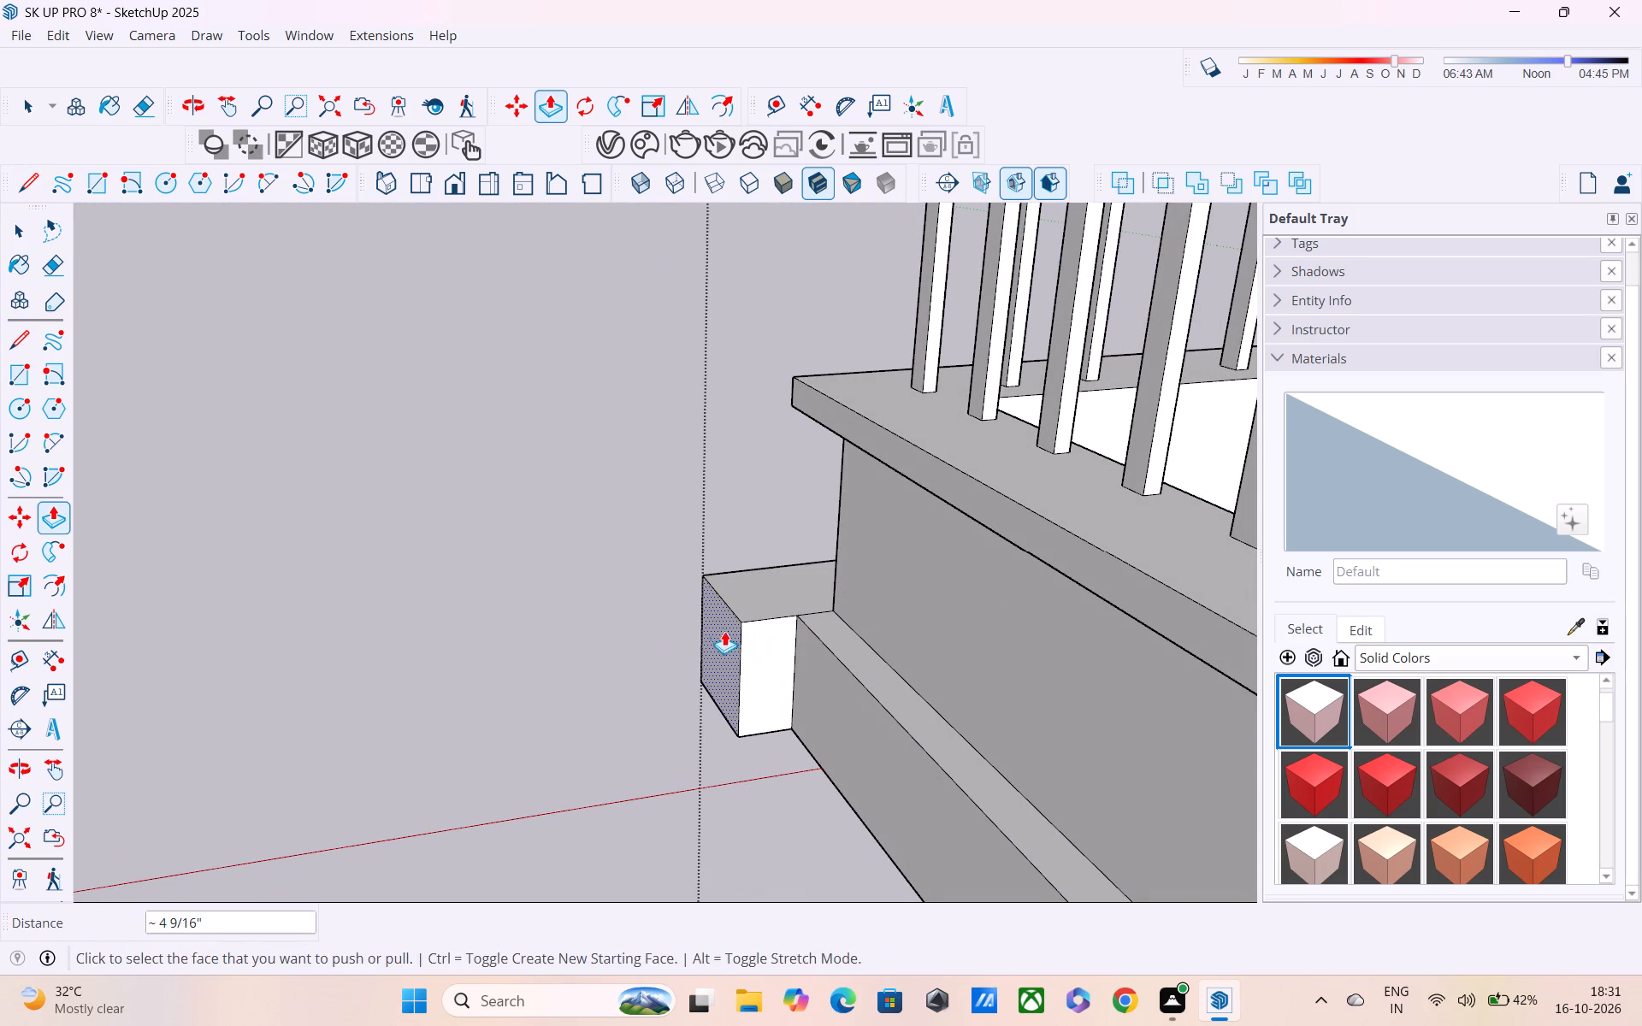
Push/Pull the projecting block's side face about 17' 10" along the facade to form a continuous ledge.
left_click(770, 644)
scroll(822, 693, "down", 19)
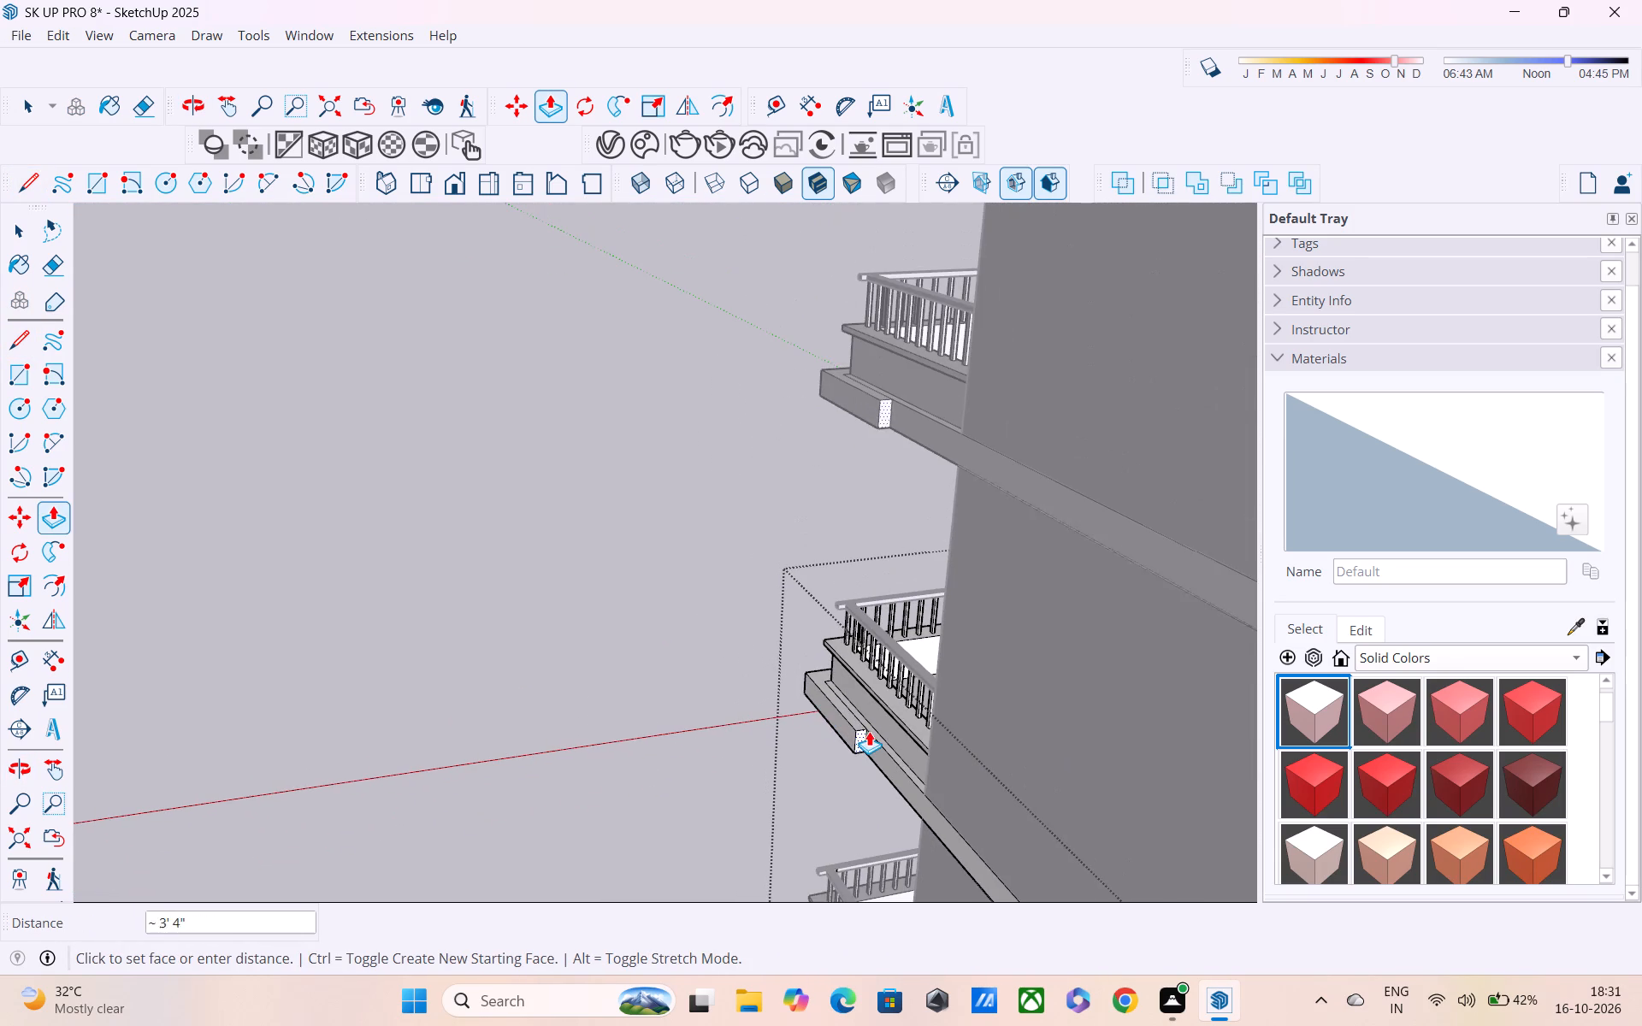
middle_click_drag(869, 732, 685, 420, "shift")
scroll(818, 529, "down", 4)
middle_click_drag(865, 570, 871, 563, "shift")
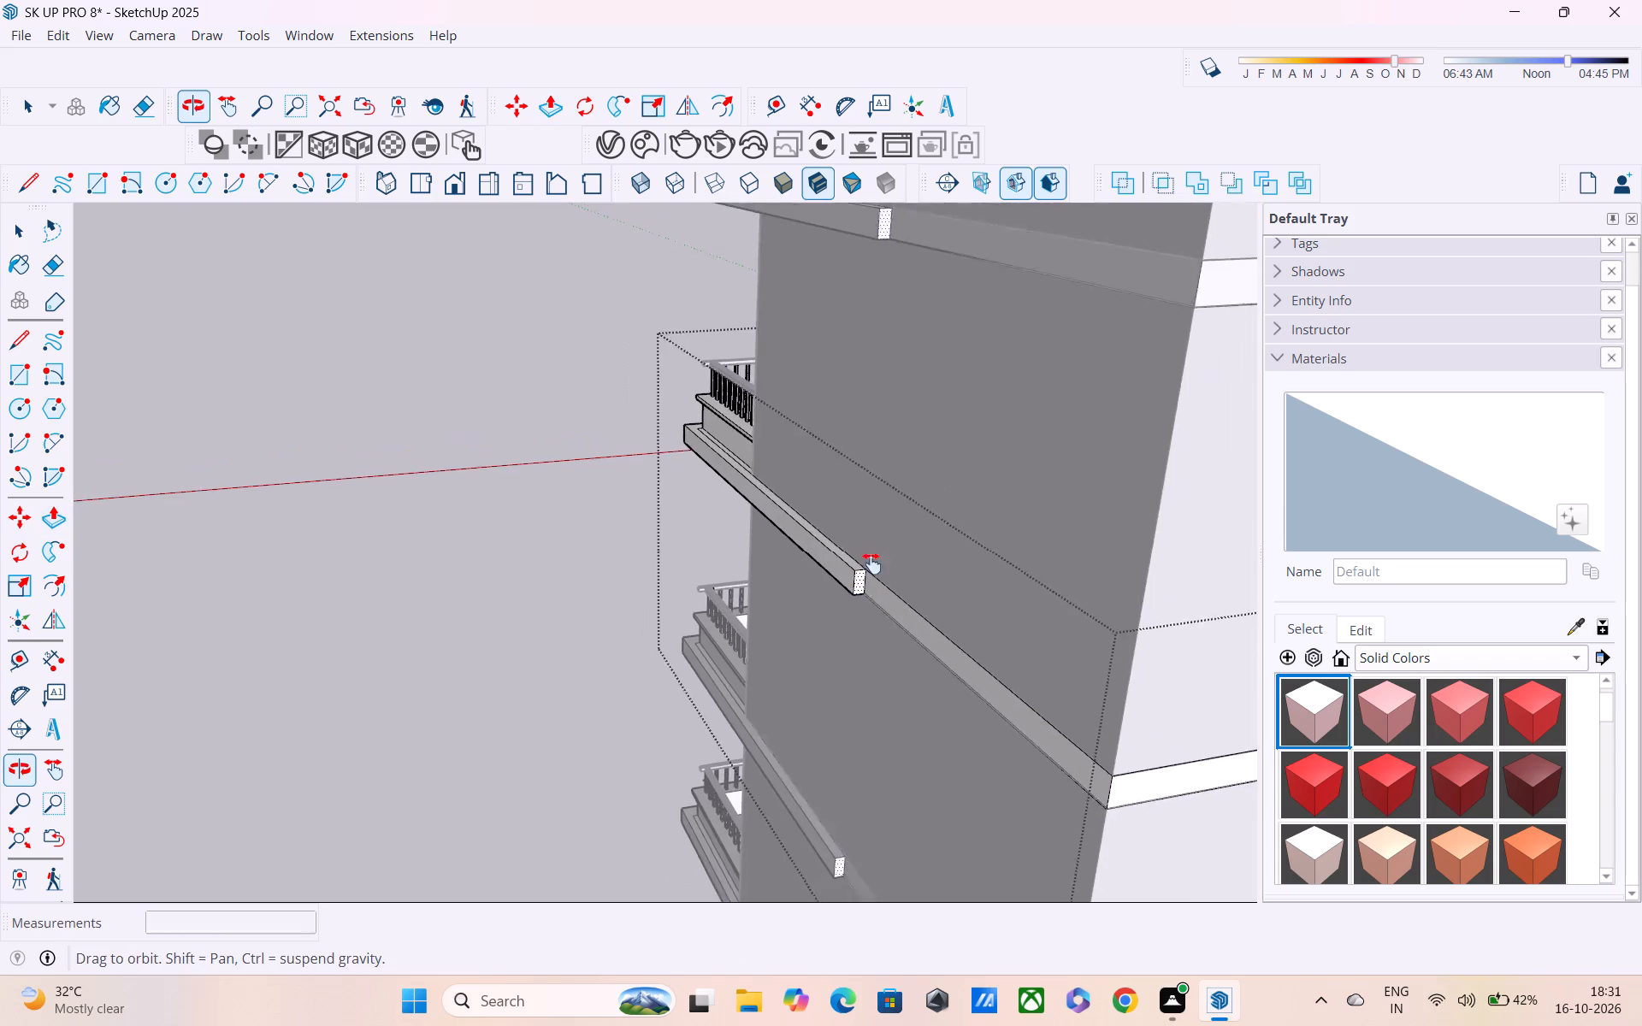
middle_click_drag(871, 563, 794, 431, "shift")
middle_click_drag(850, 445, 886, 457)
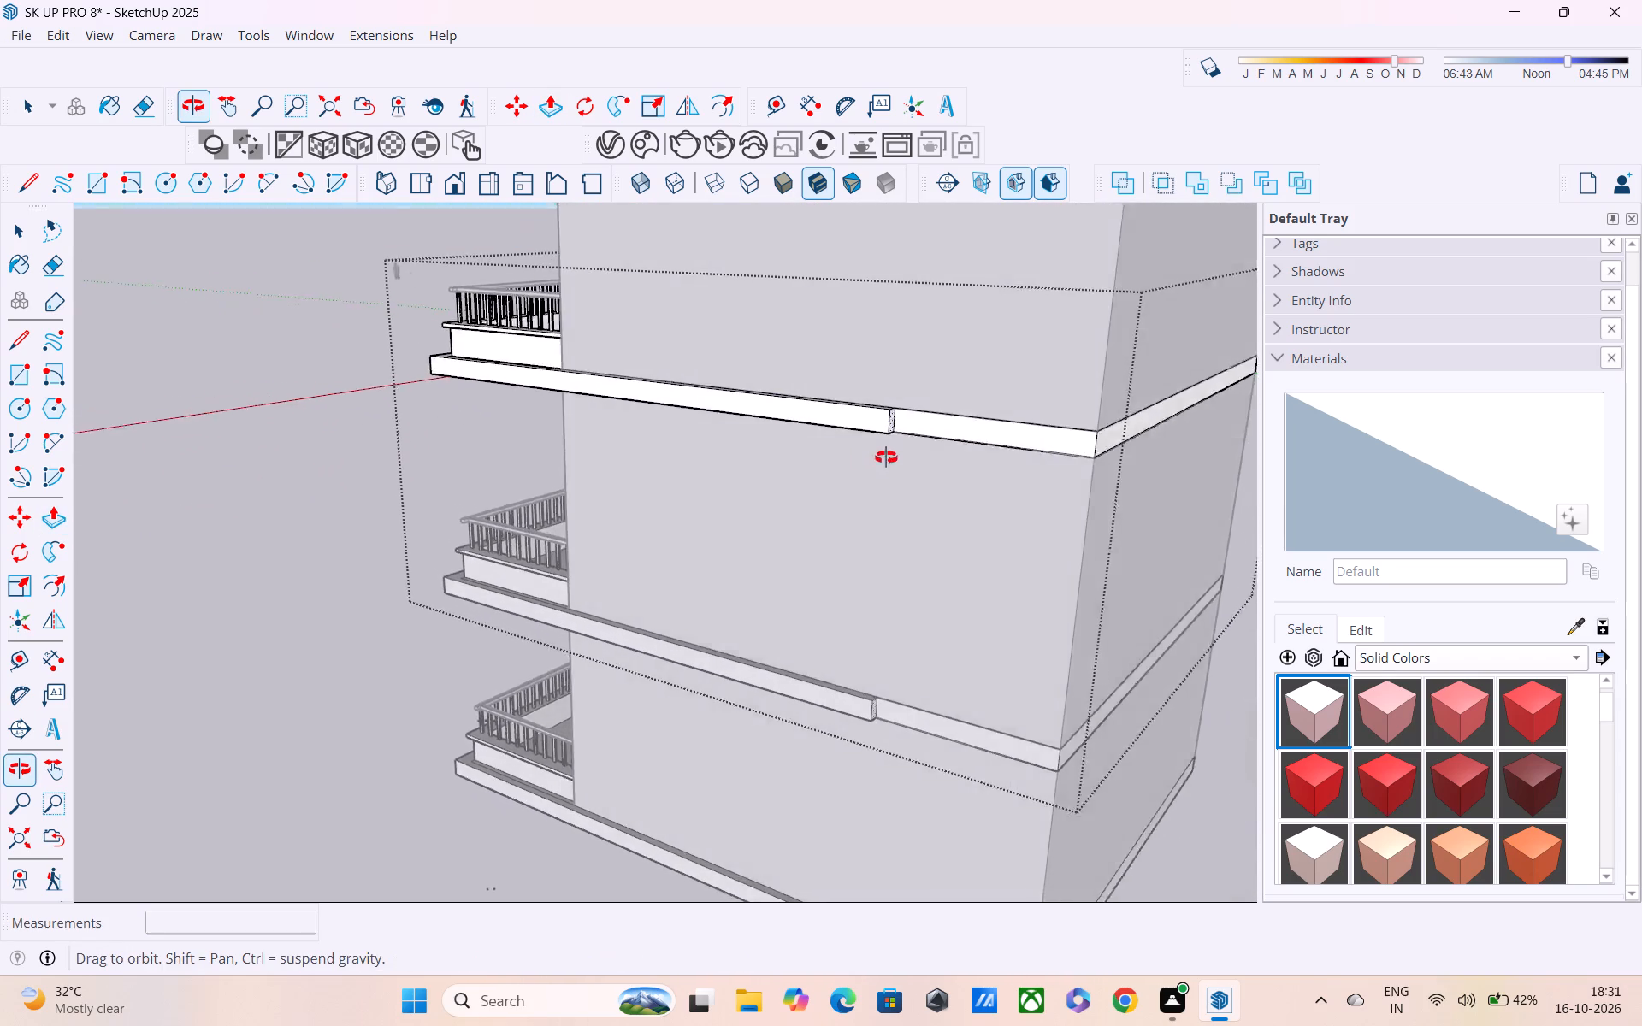
middle_click_drag(886, 457, 1116, 446)
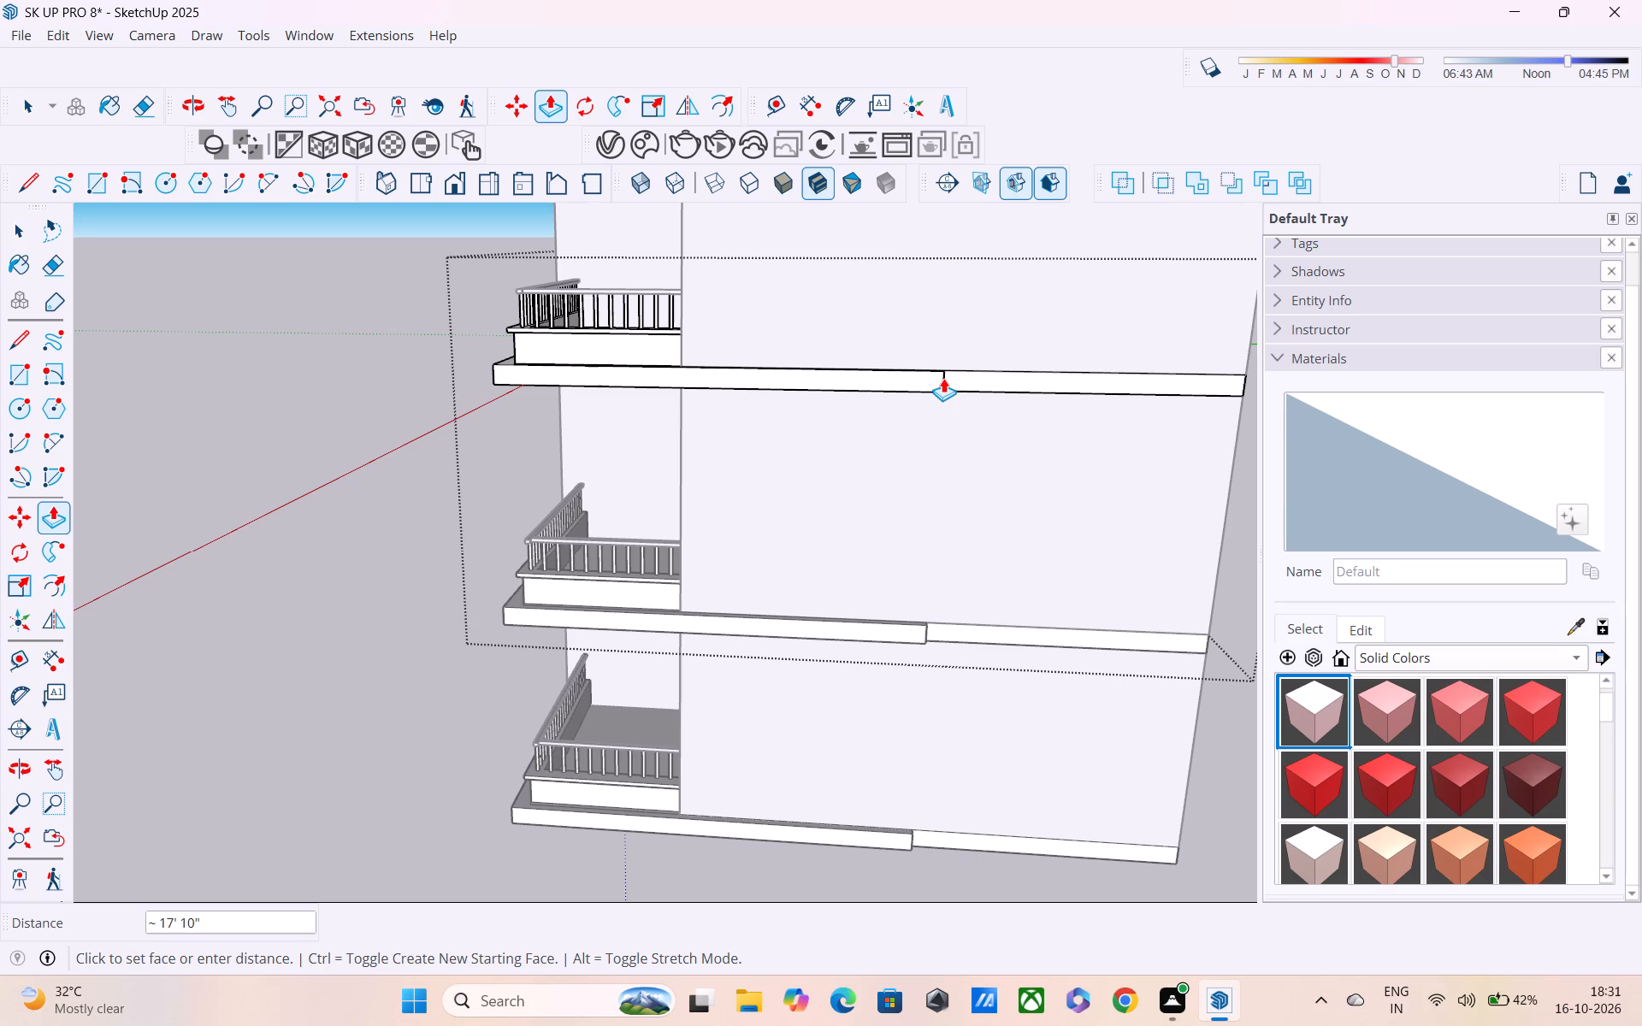
left_click(943, 378)
key("space")
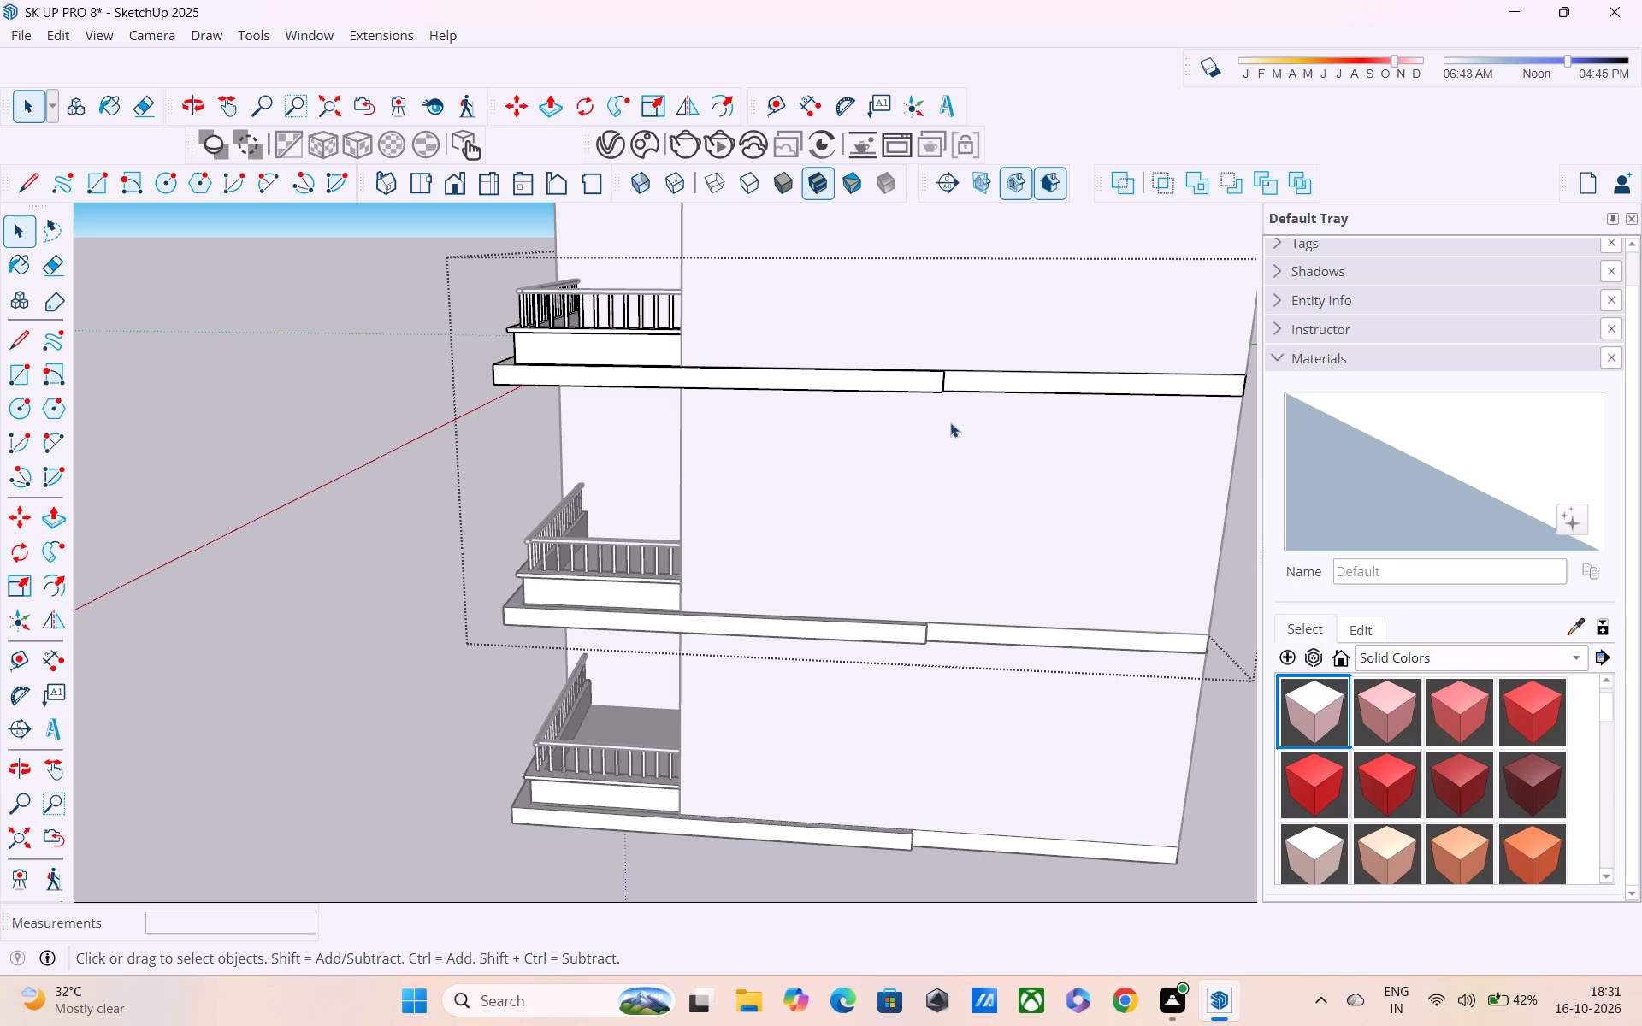
Draw a line about 4 9/16" across the ledge's underside, a short distance in from its far end.
scroll(919, 416, "up", 4)
middle_click_drag(920, 400, 905, 262)
scroll(905, 262, "up", 1)
scroll(907, 262, "down", 3)
middle_click_drag(909, 286, 917, 239)
middle_click_drag(920, 252, 955, 327)
scroll(955, 327, "up", 2)
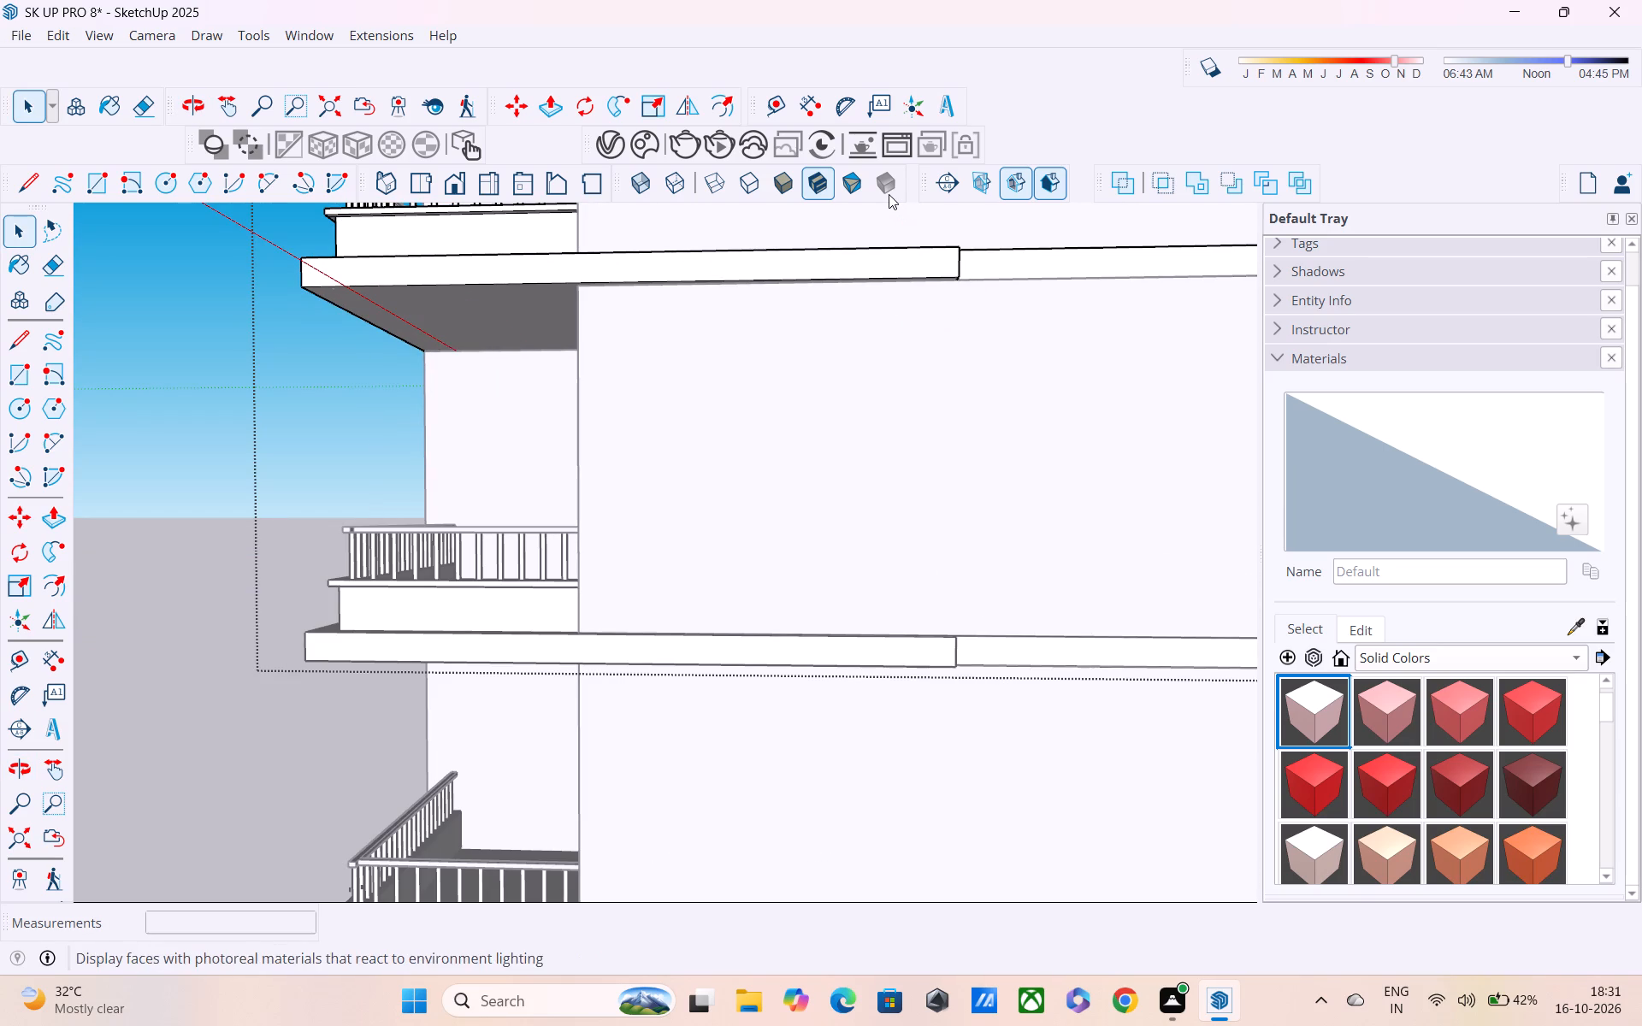
key("l")
scroll(964, 166, "up", 4)
middle_click_drag(902, 360, 899, 273, "shift")
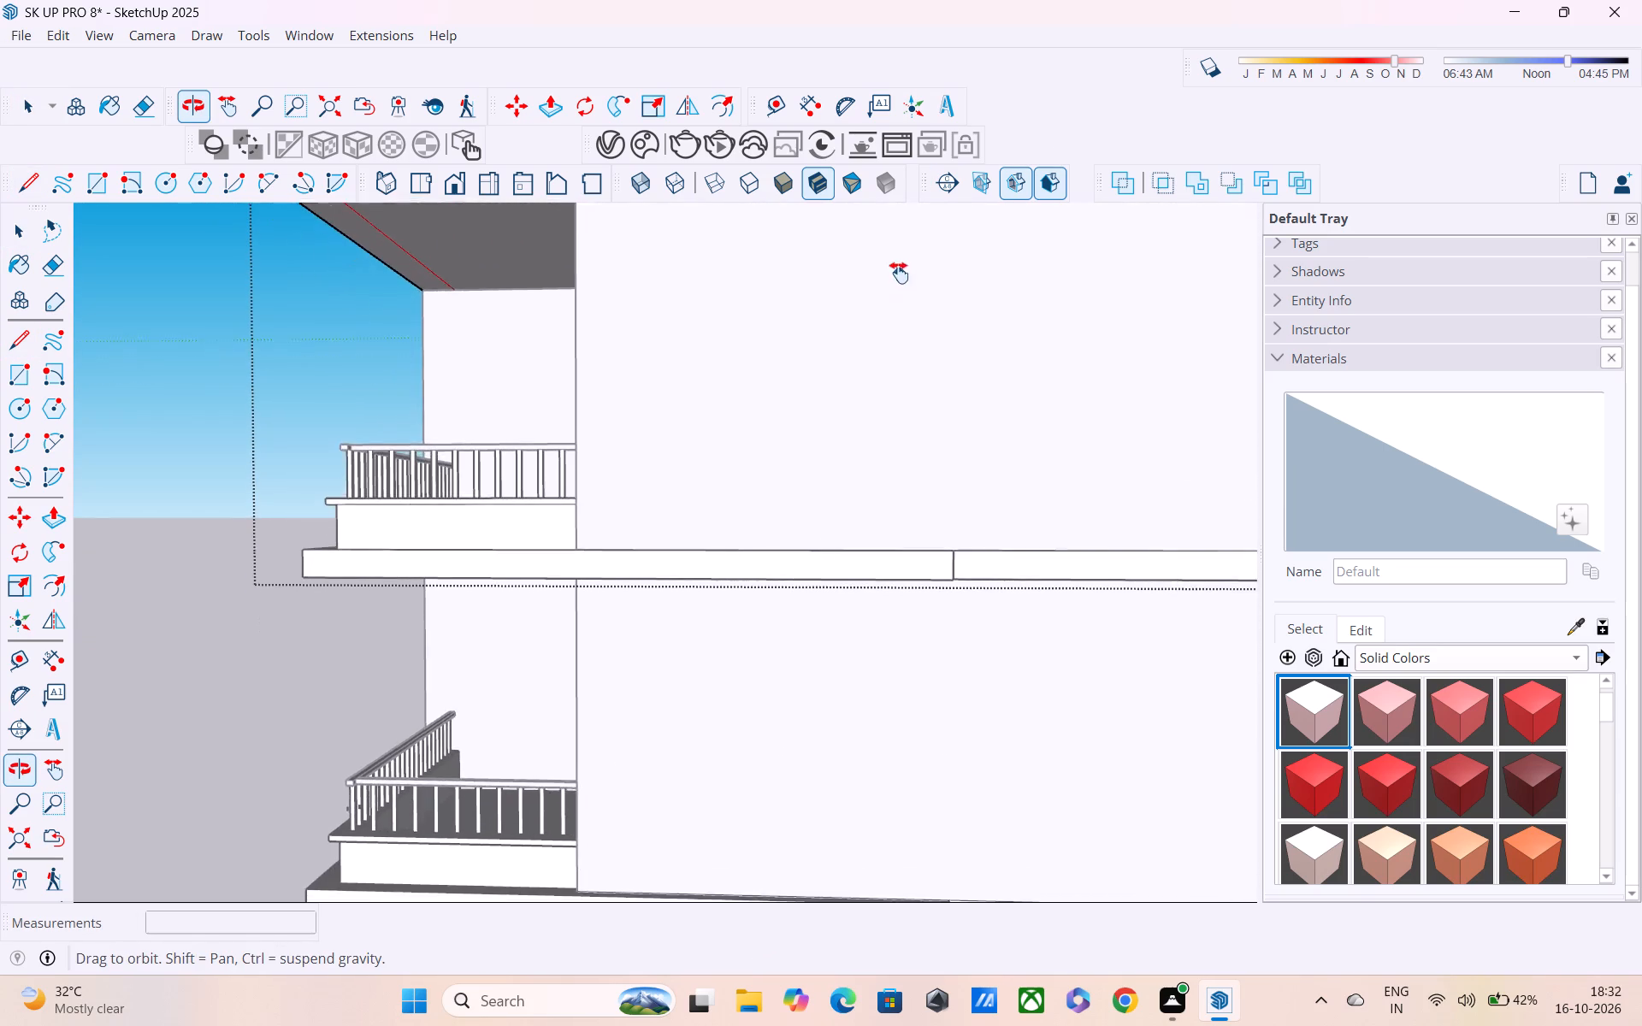
middle_click_drag(899, 273, 903, 496, "shift")
scroll(921, 449, "up", 4)
middle_click_drag(932, 427, 960, 302)
scroll(960, 302, "up", 3)
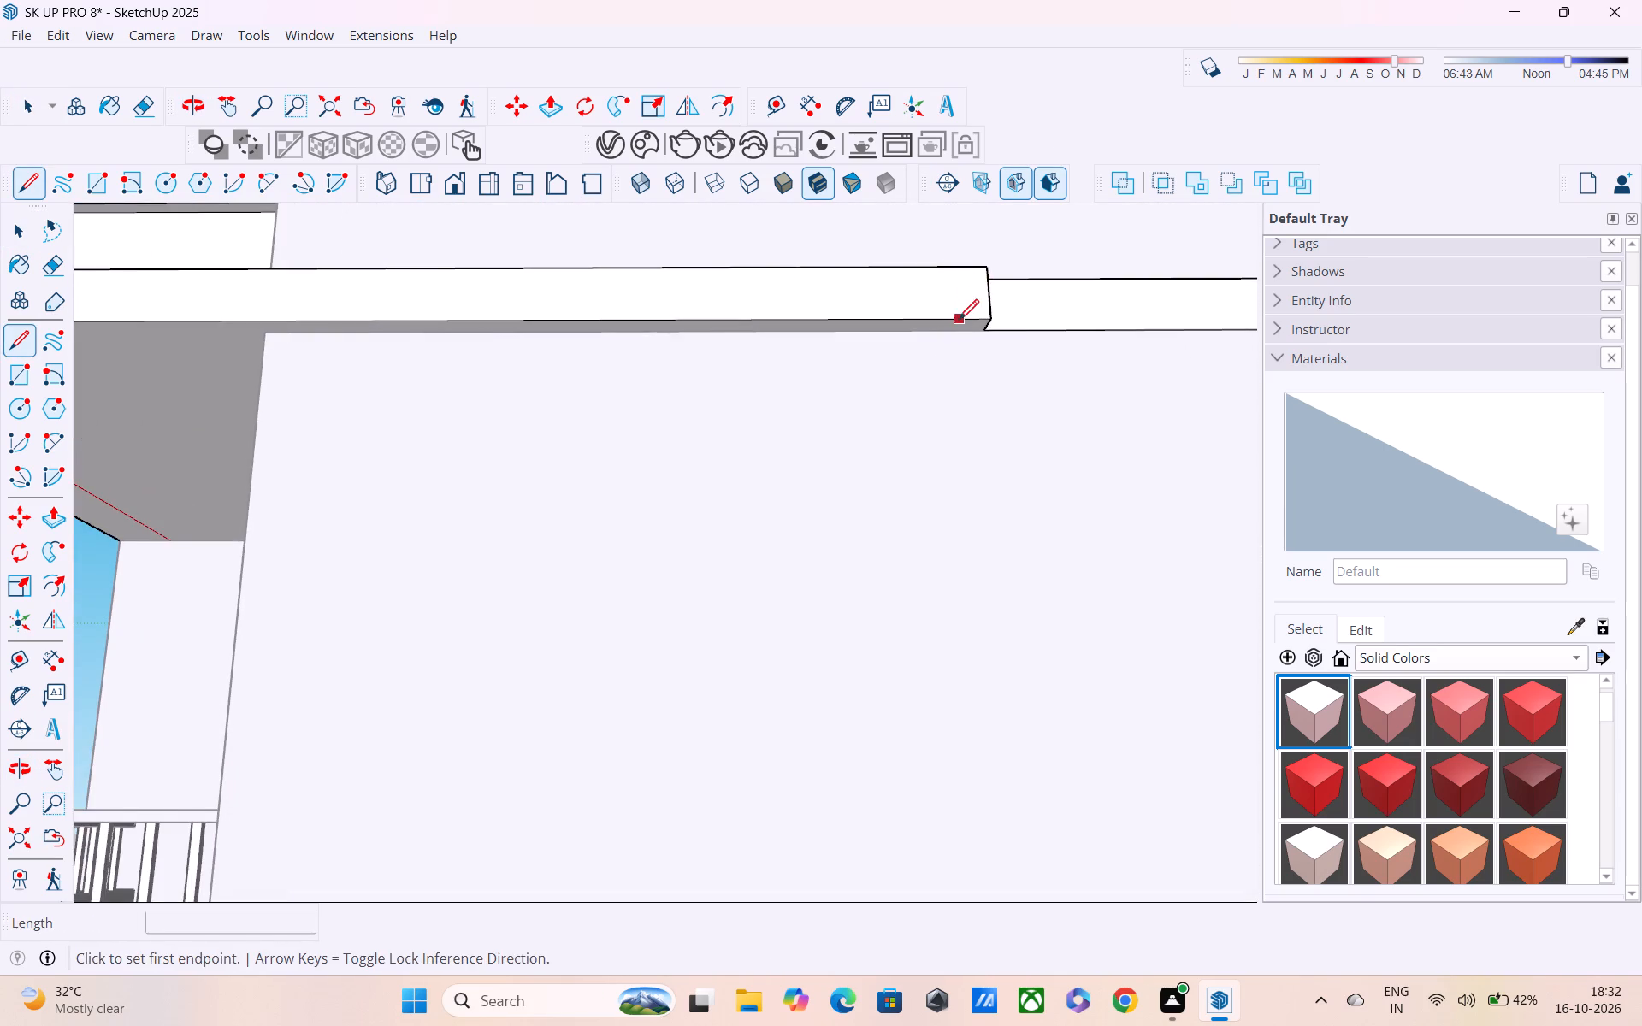
middle_click_drag(959, 321, 984, 398)
scroll(984, 398, "up", 4)
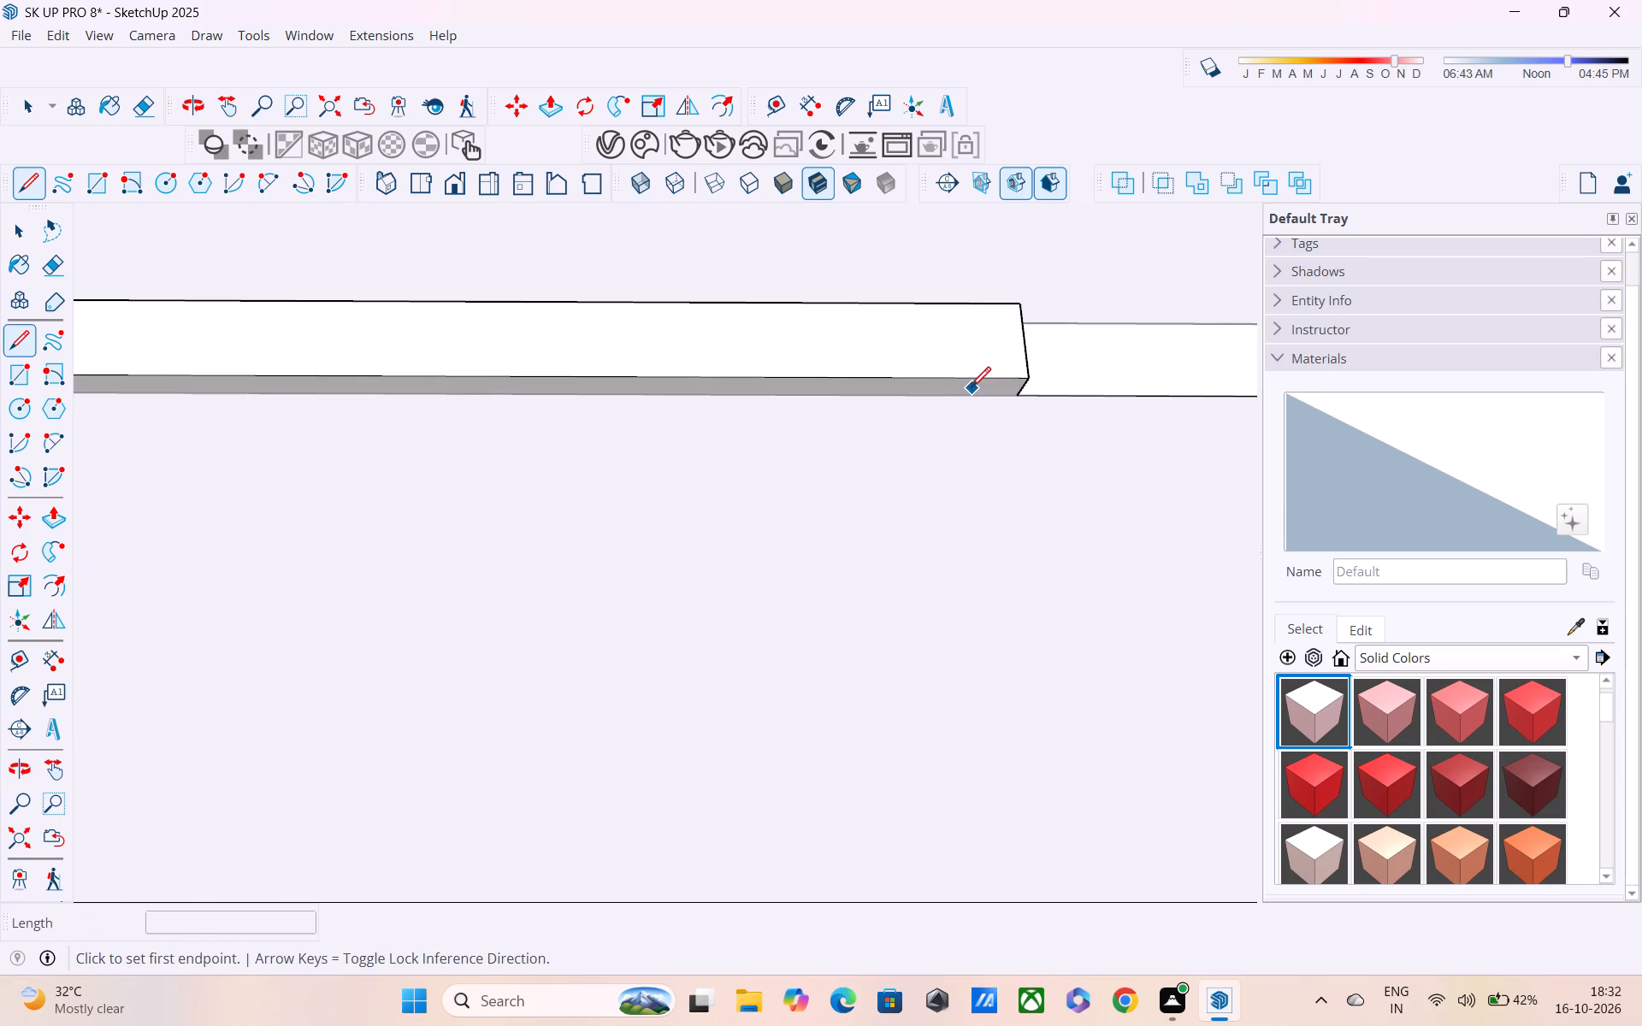
left_click(935, 380)
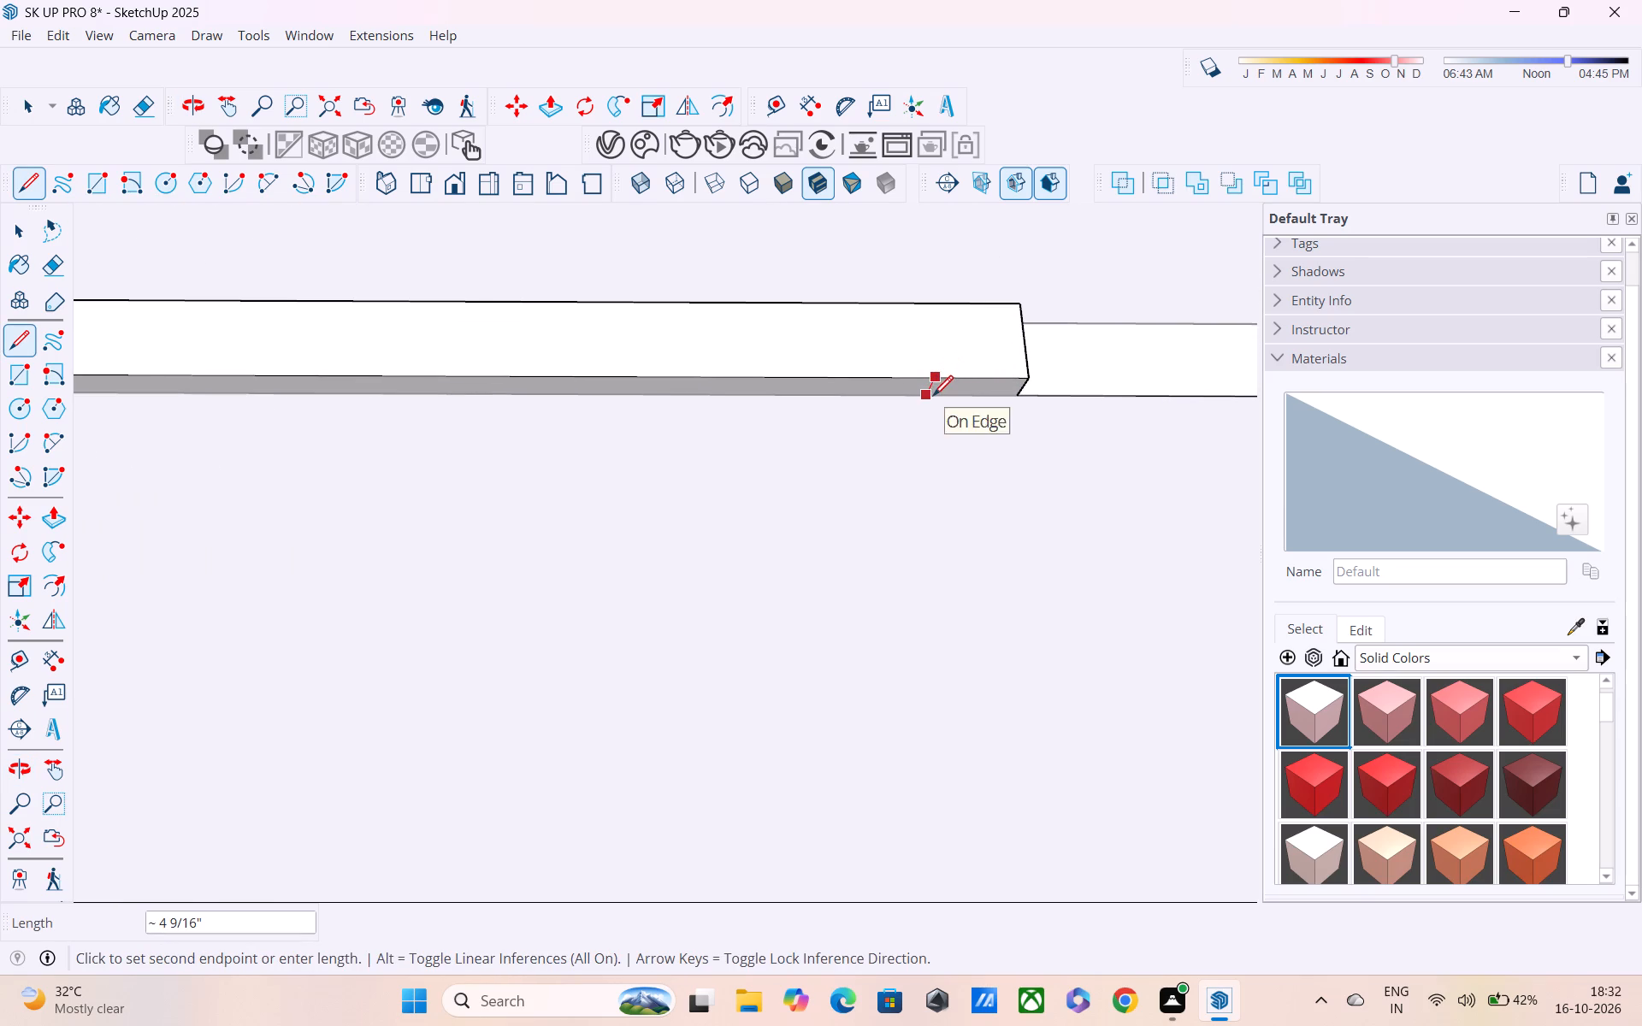
left_click(933, 398)
key("p")
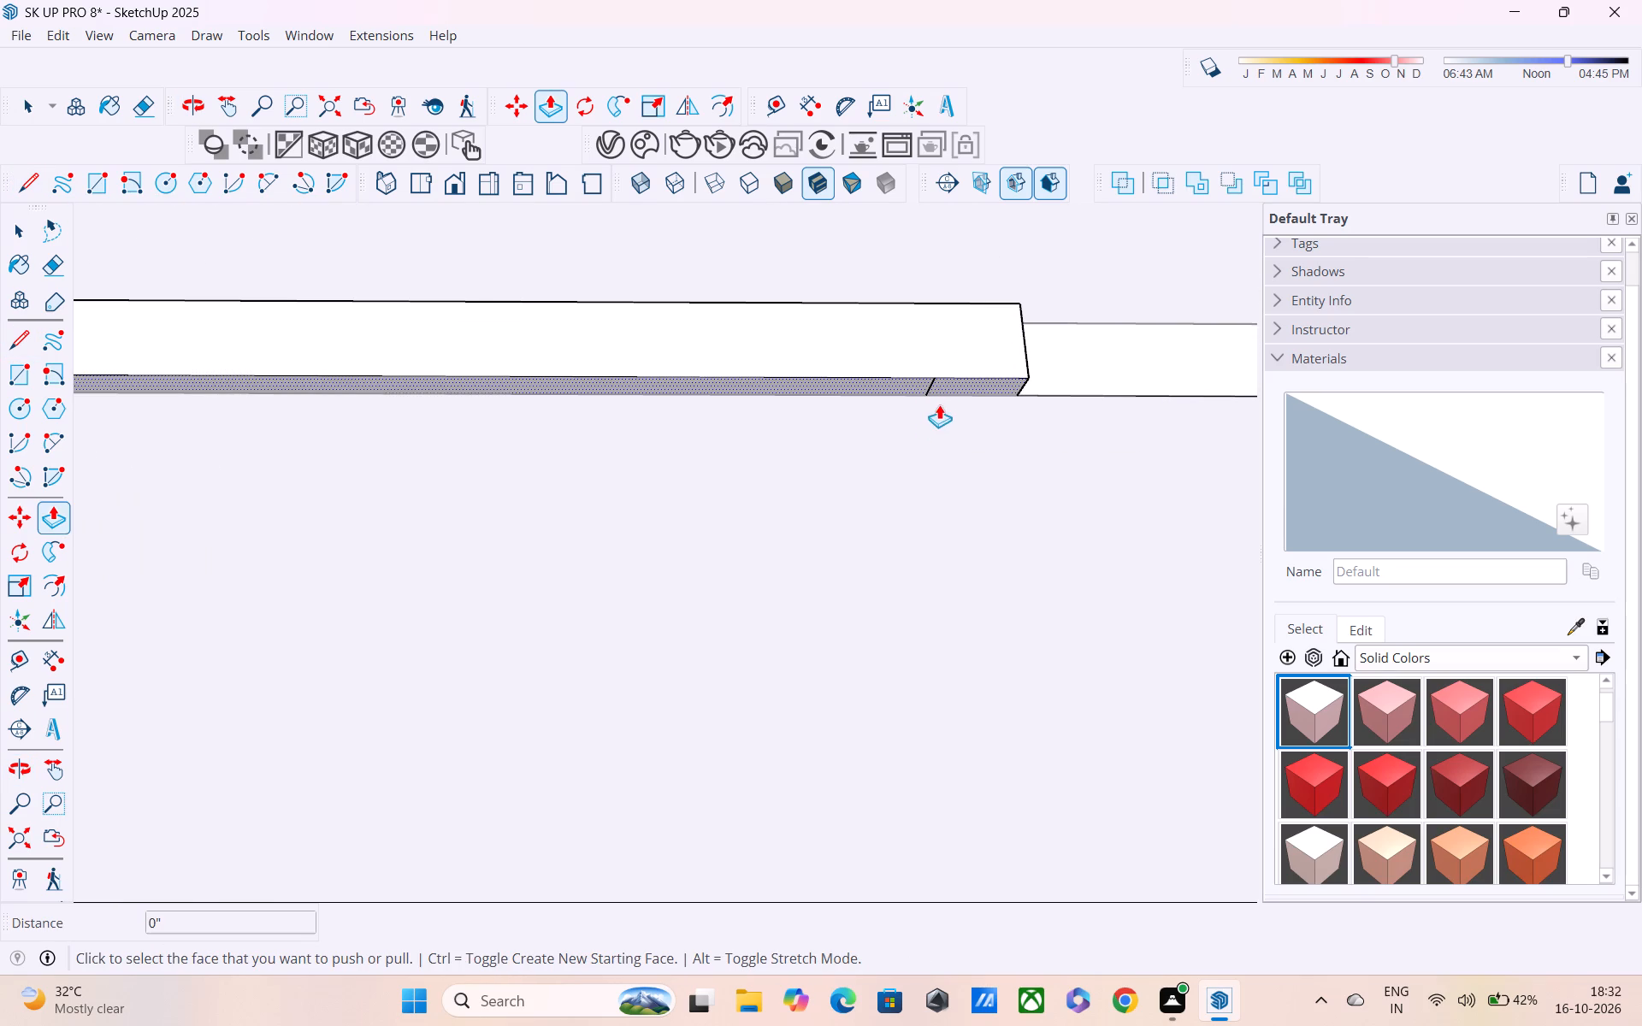
key("space")
Draw a line about 11 1/16" along the underside's wall-side edge to close off the ledge's end rectangle.
middle_click_drag(964, 382, 960, 357)
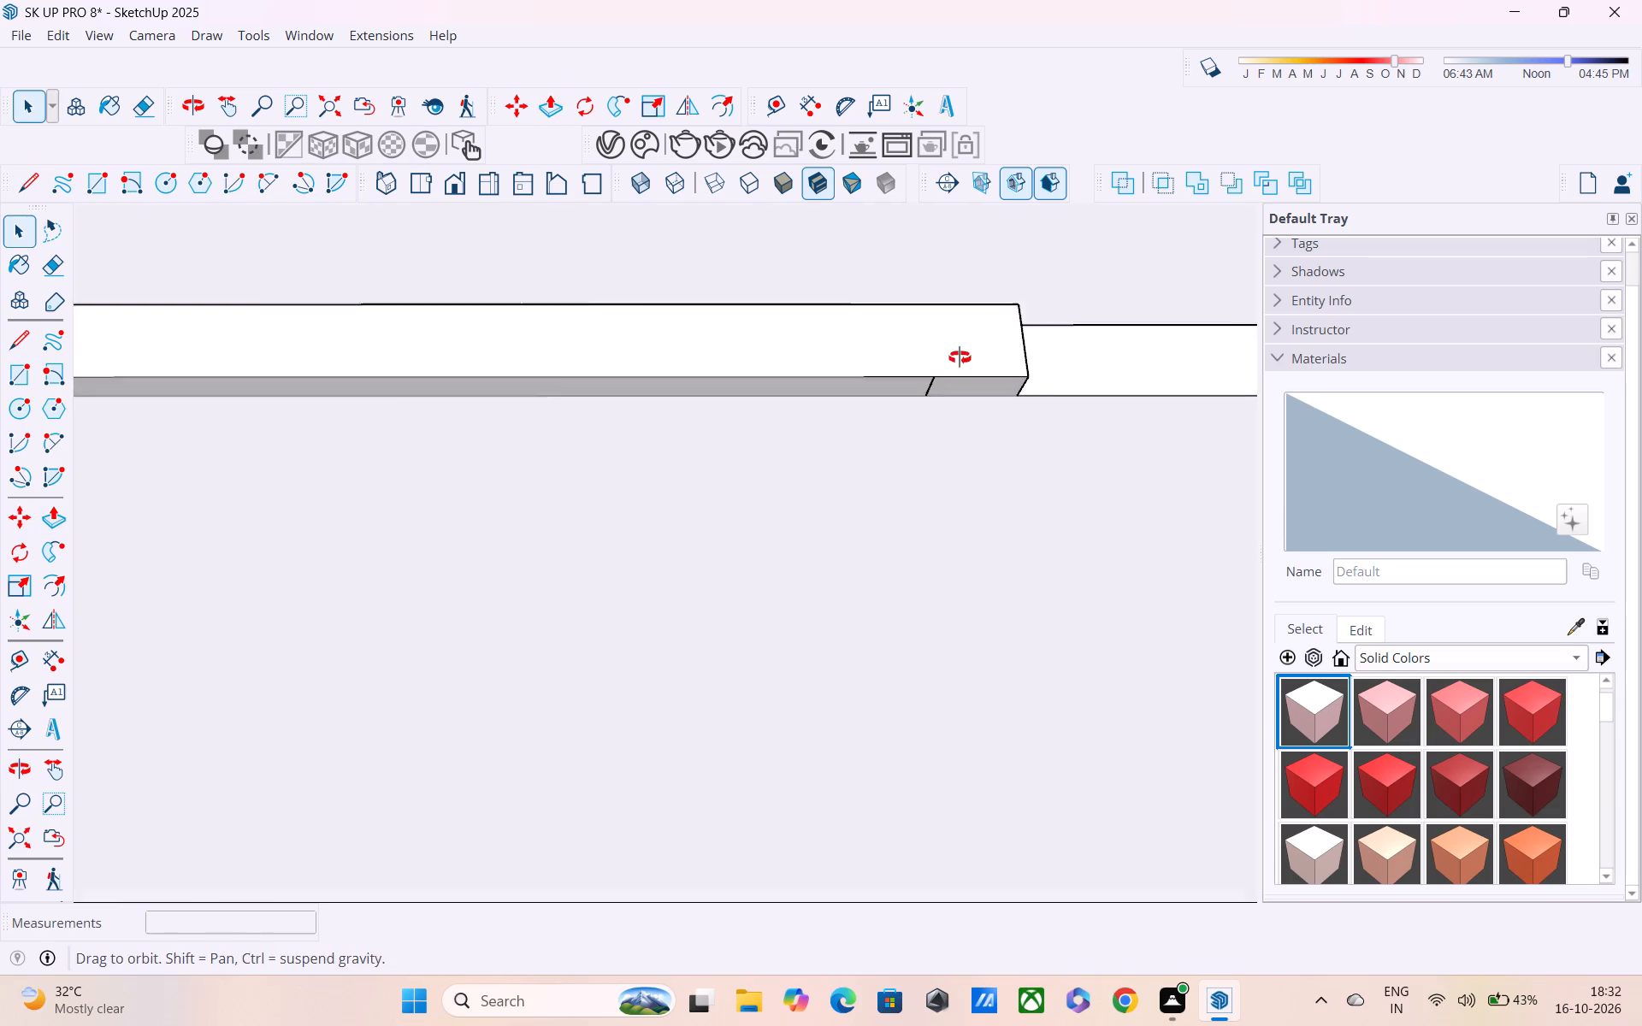
middle_click_drag(960, 357, 953, 170)
scroll(956, 346, "up", 4)
middle_click_drag(913, 381, 907, 283)
scroll(910, 418, "up", 7)
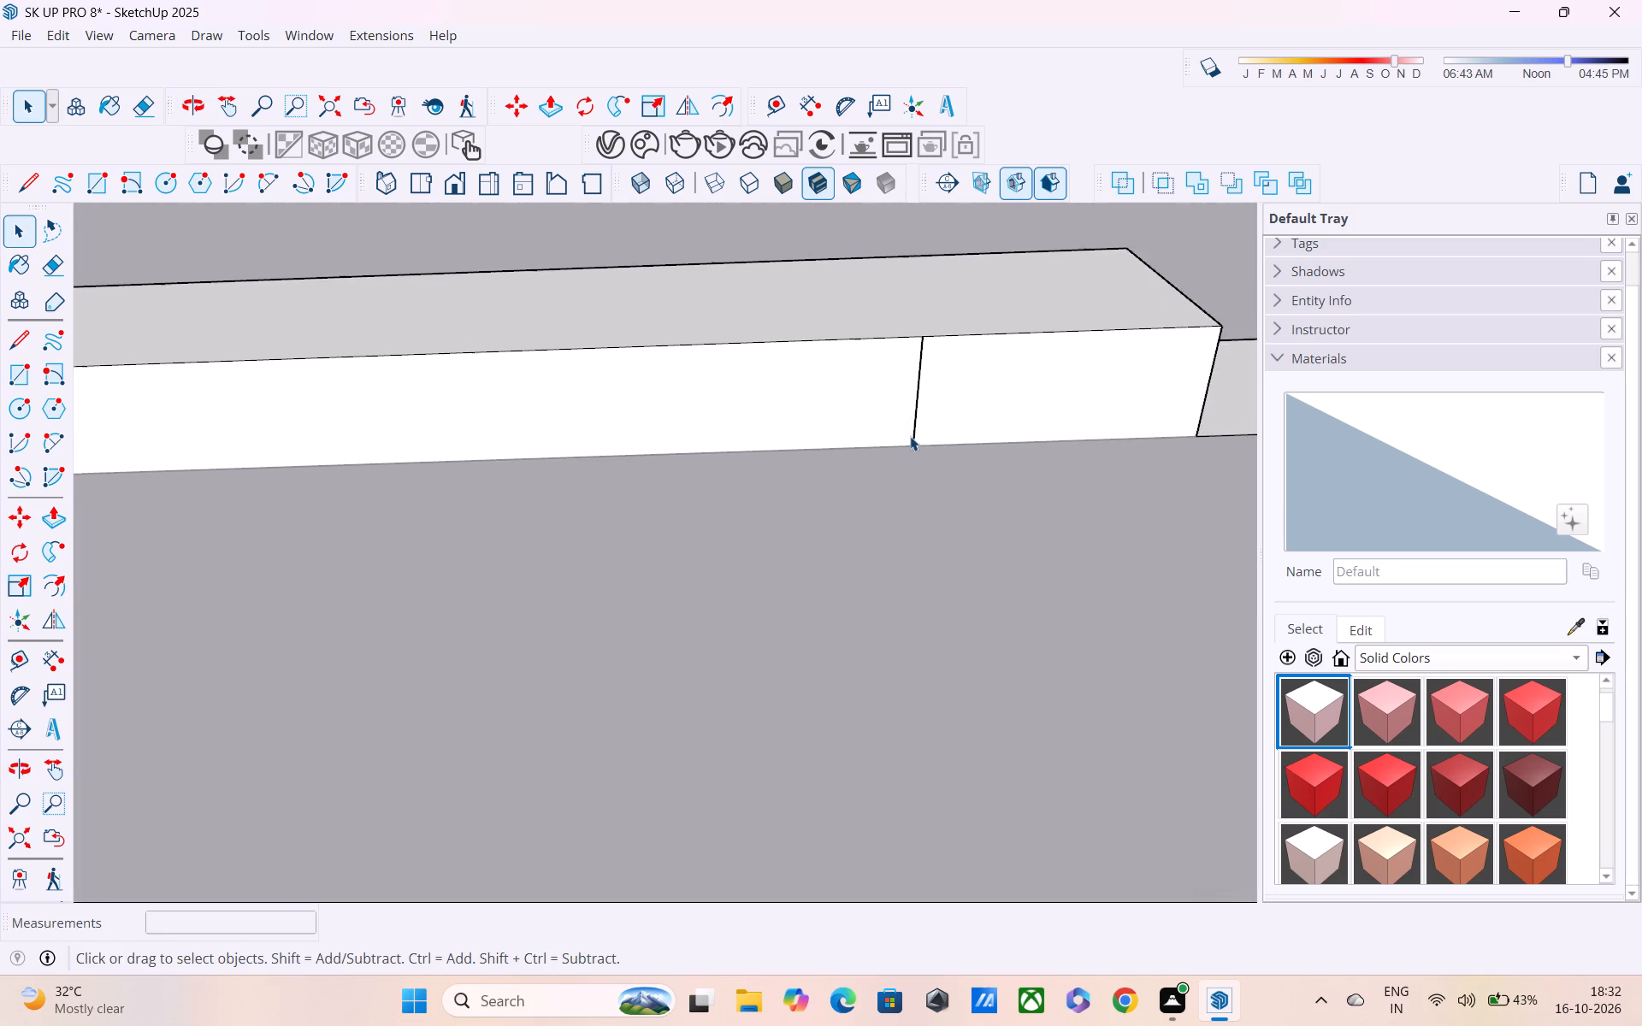
scroll(910, 436, "up", 9)
key("l")
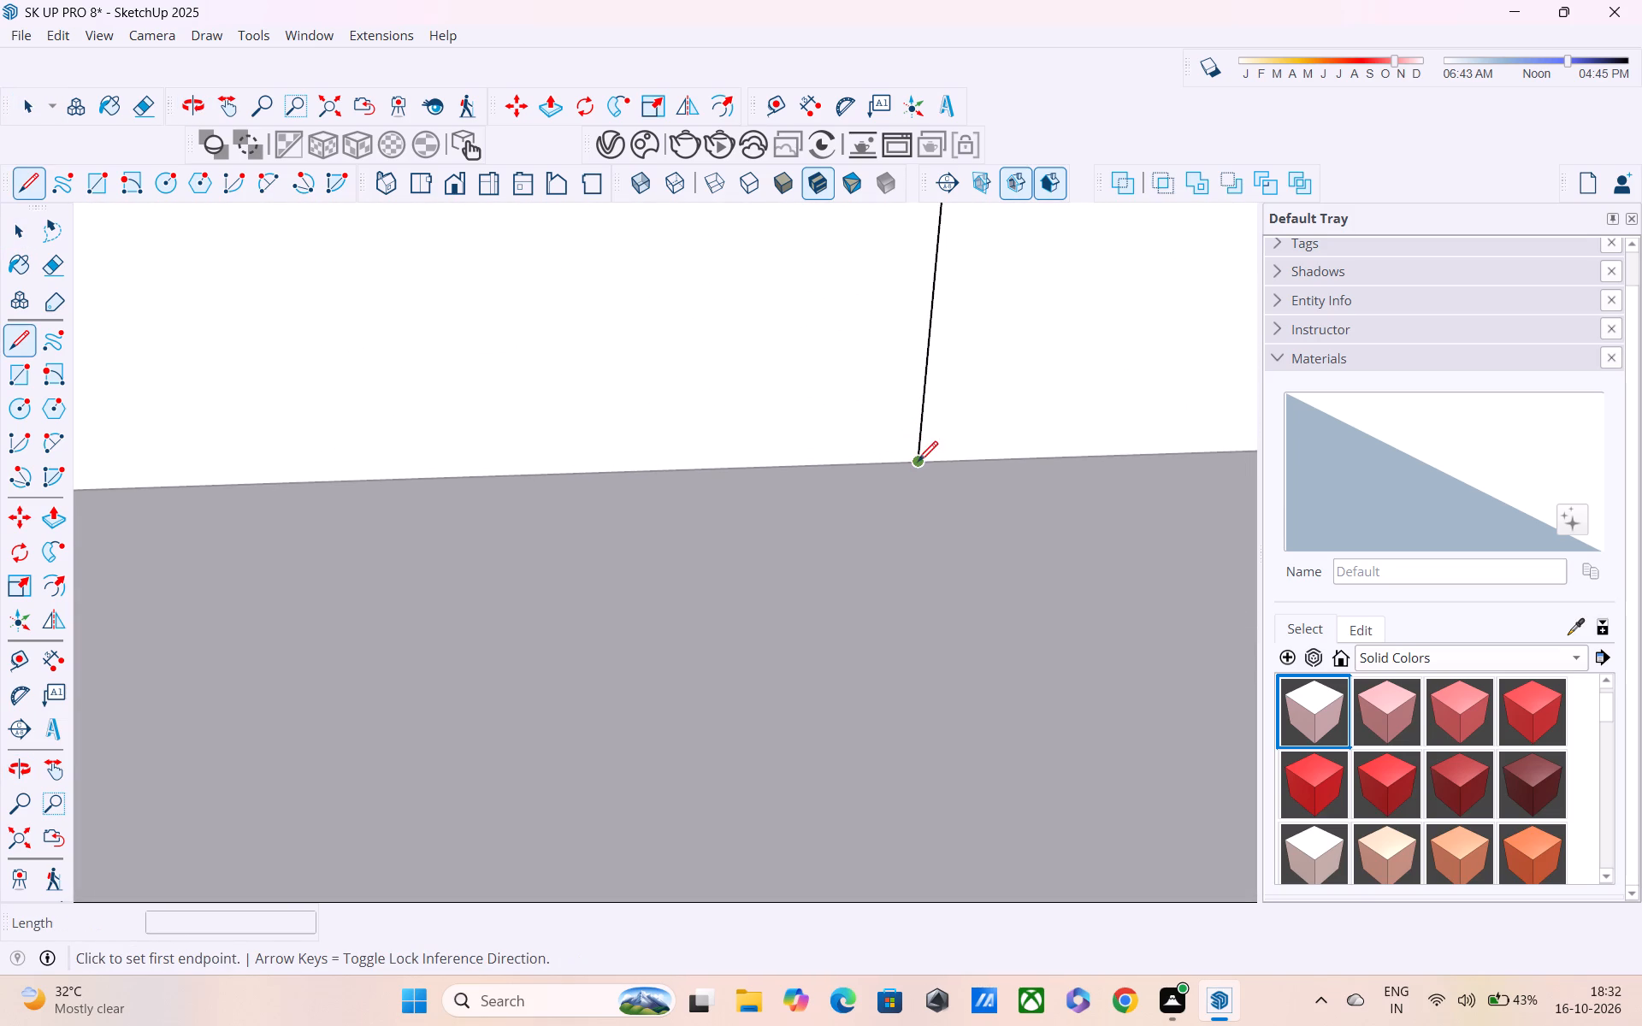
left_click(918, 463)
middle_click_drag(1034, 461, 501, 473, "shift")
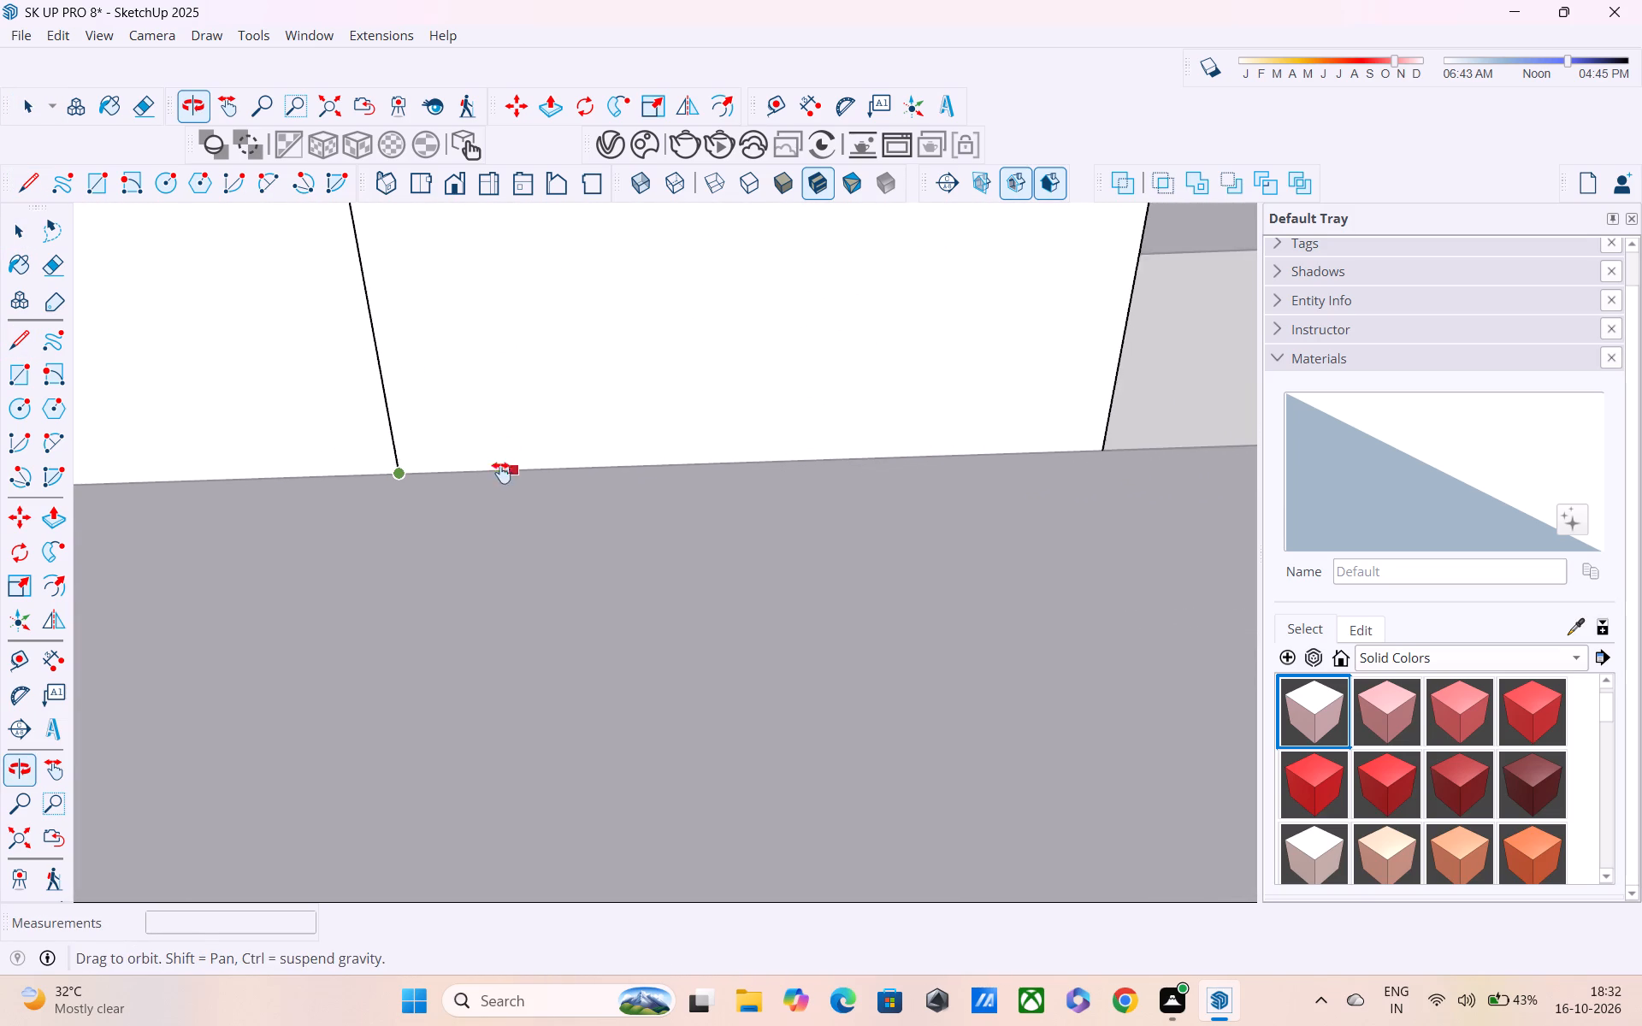
middle_click_drag(501, 473, 493, 473, "shift")
left_click(1081, 456)
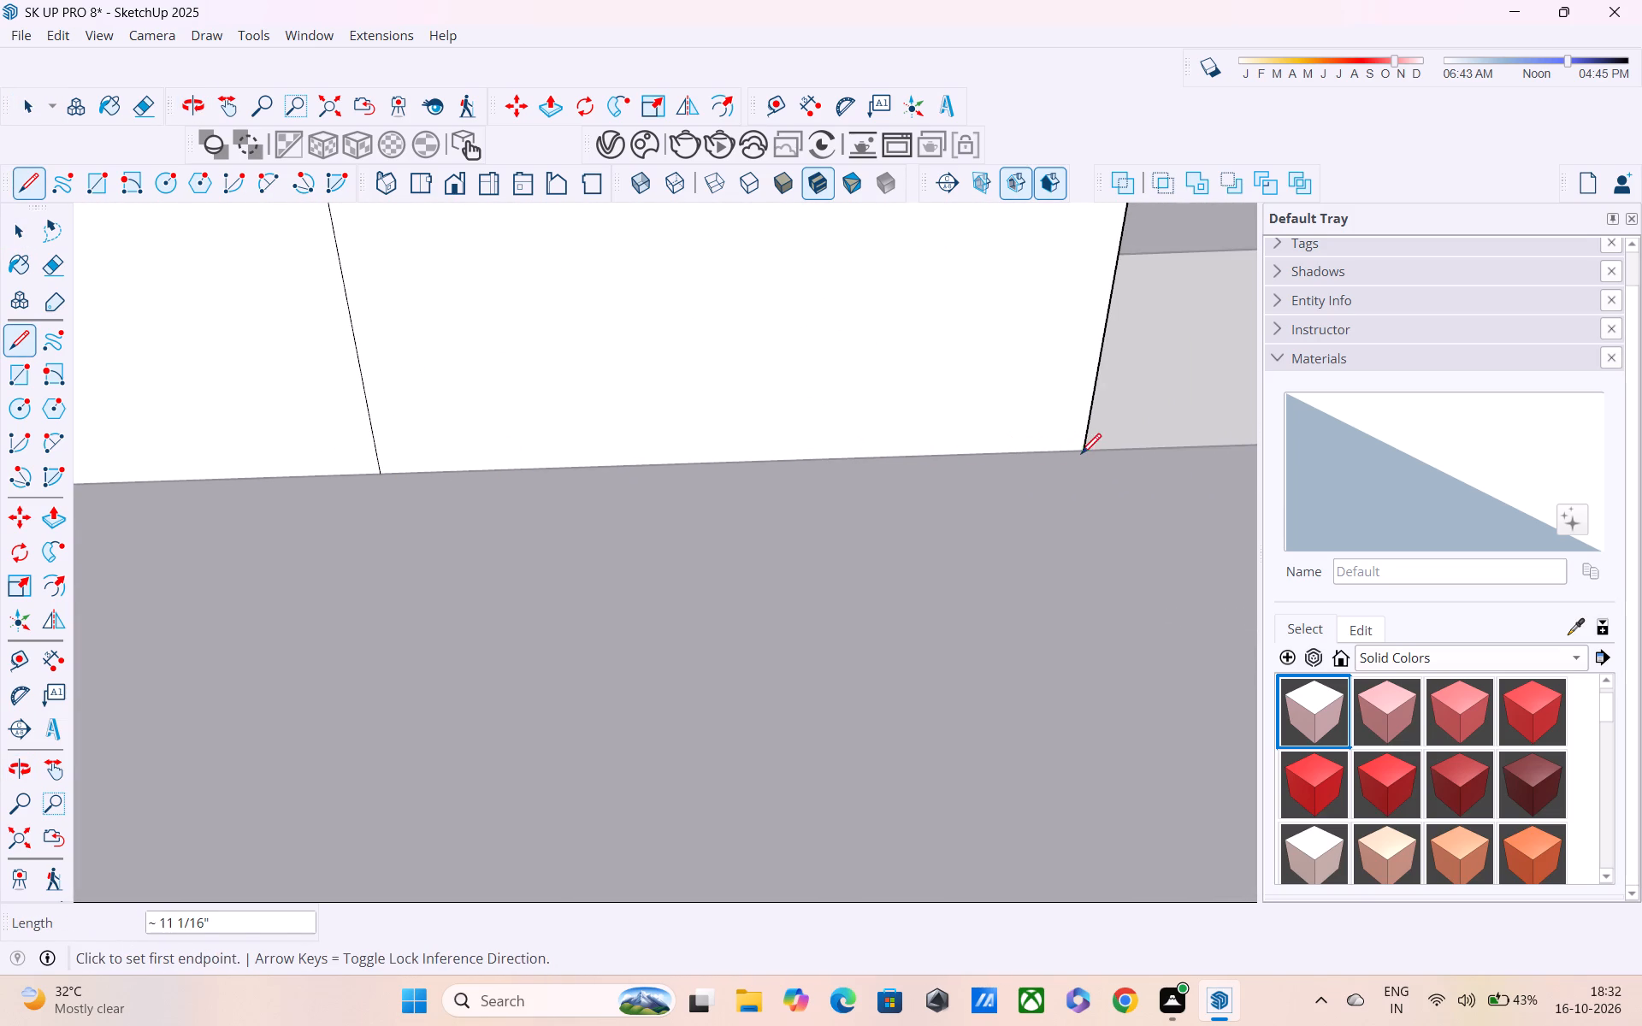
Push/Pull the ledge's end rectangle down about 10' to meet the ledge of the storey below, forming a vertical band.
key("p")
left_click(976, 365)
scroll(988, 440, "down", 7)
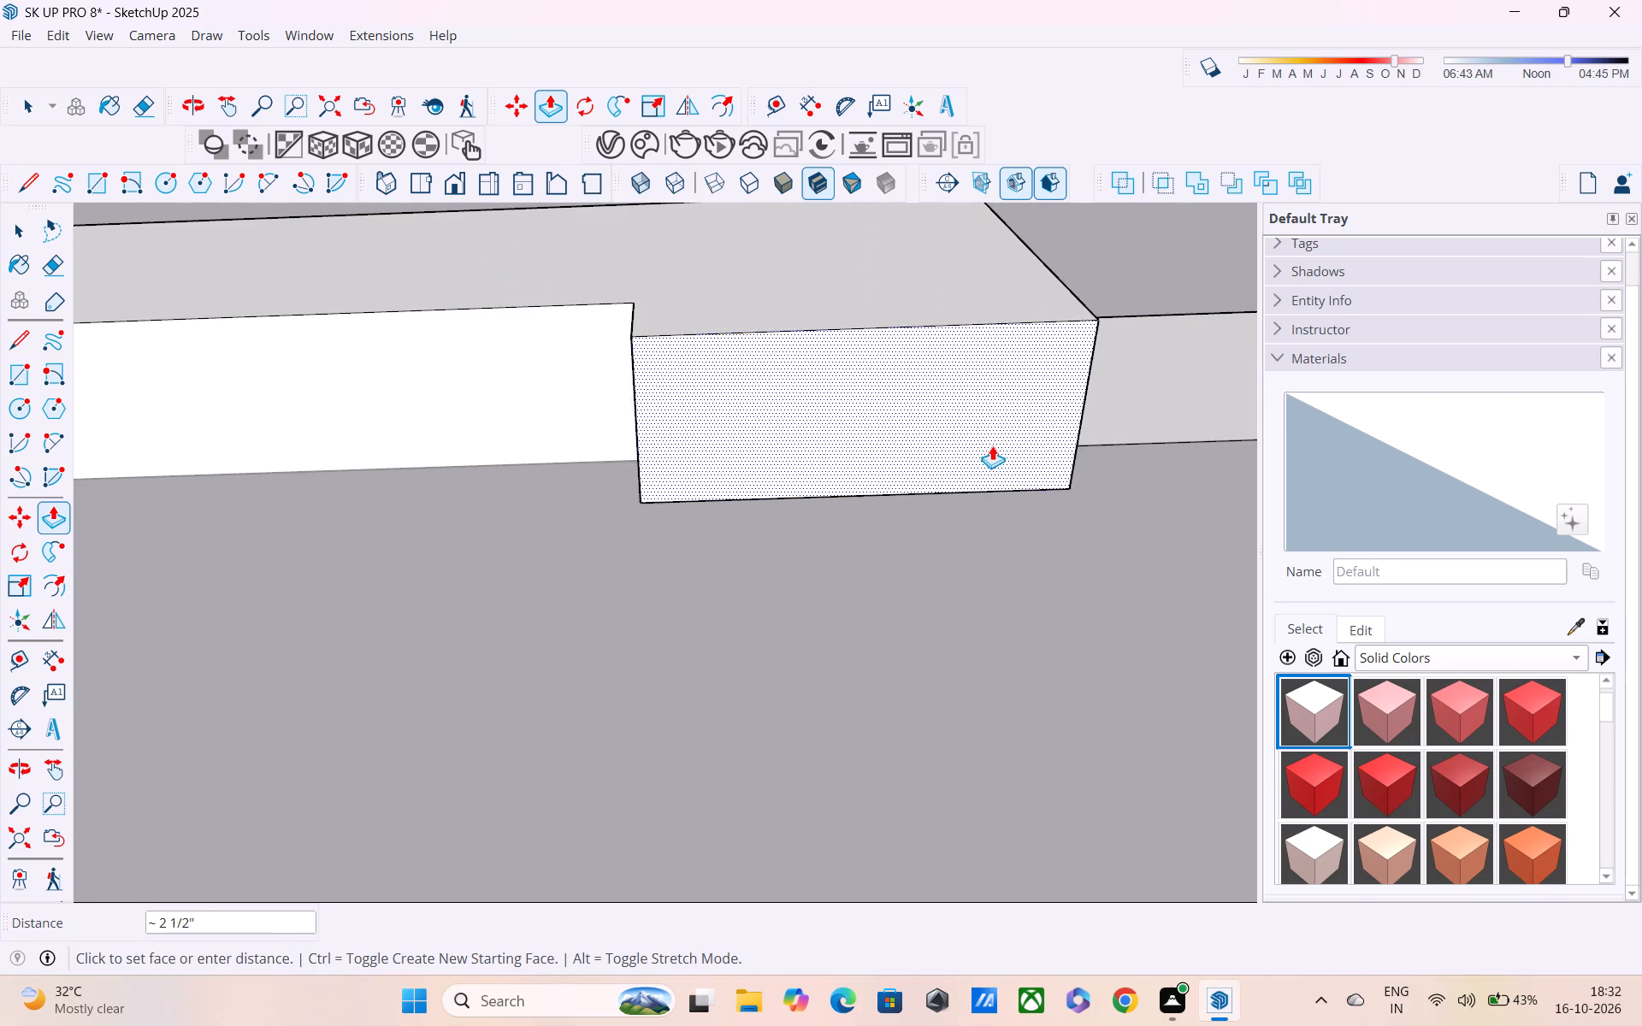
scroll(992, 445, "down", 14)
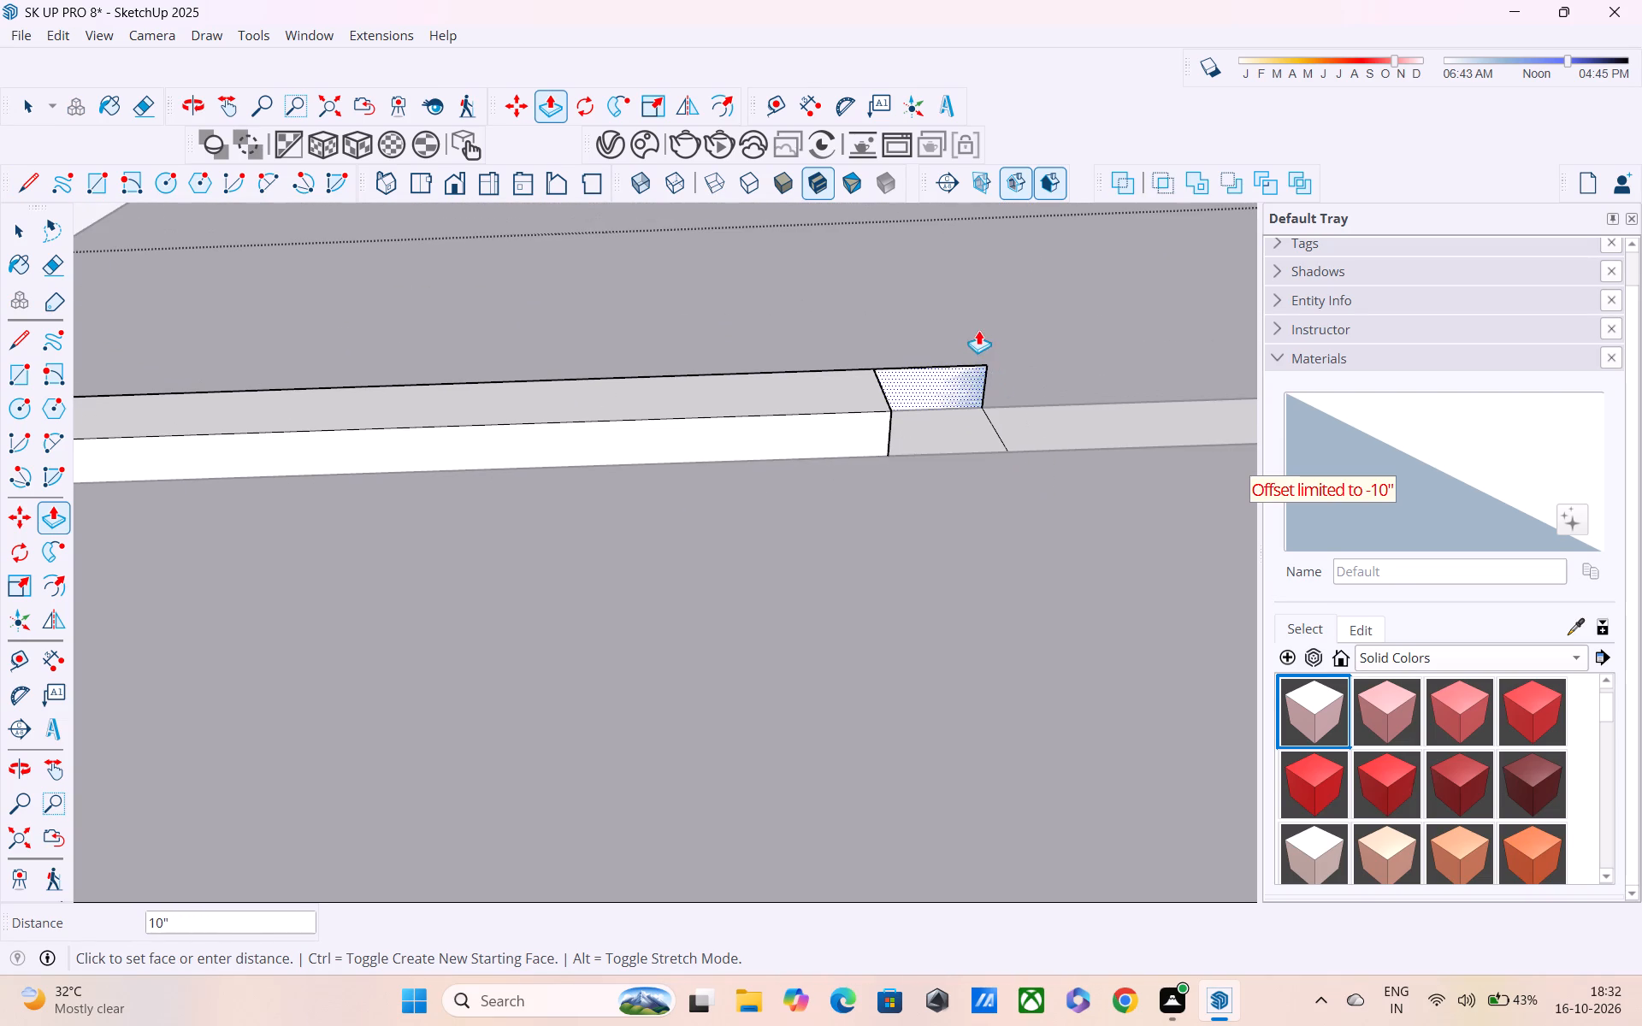
scroll(987, 410, "down", 4)
middle_click_drag(1004, 472, 966, 408, "shift")
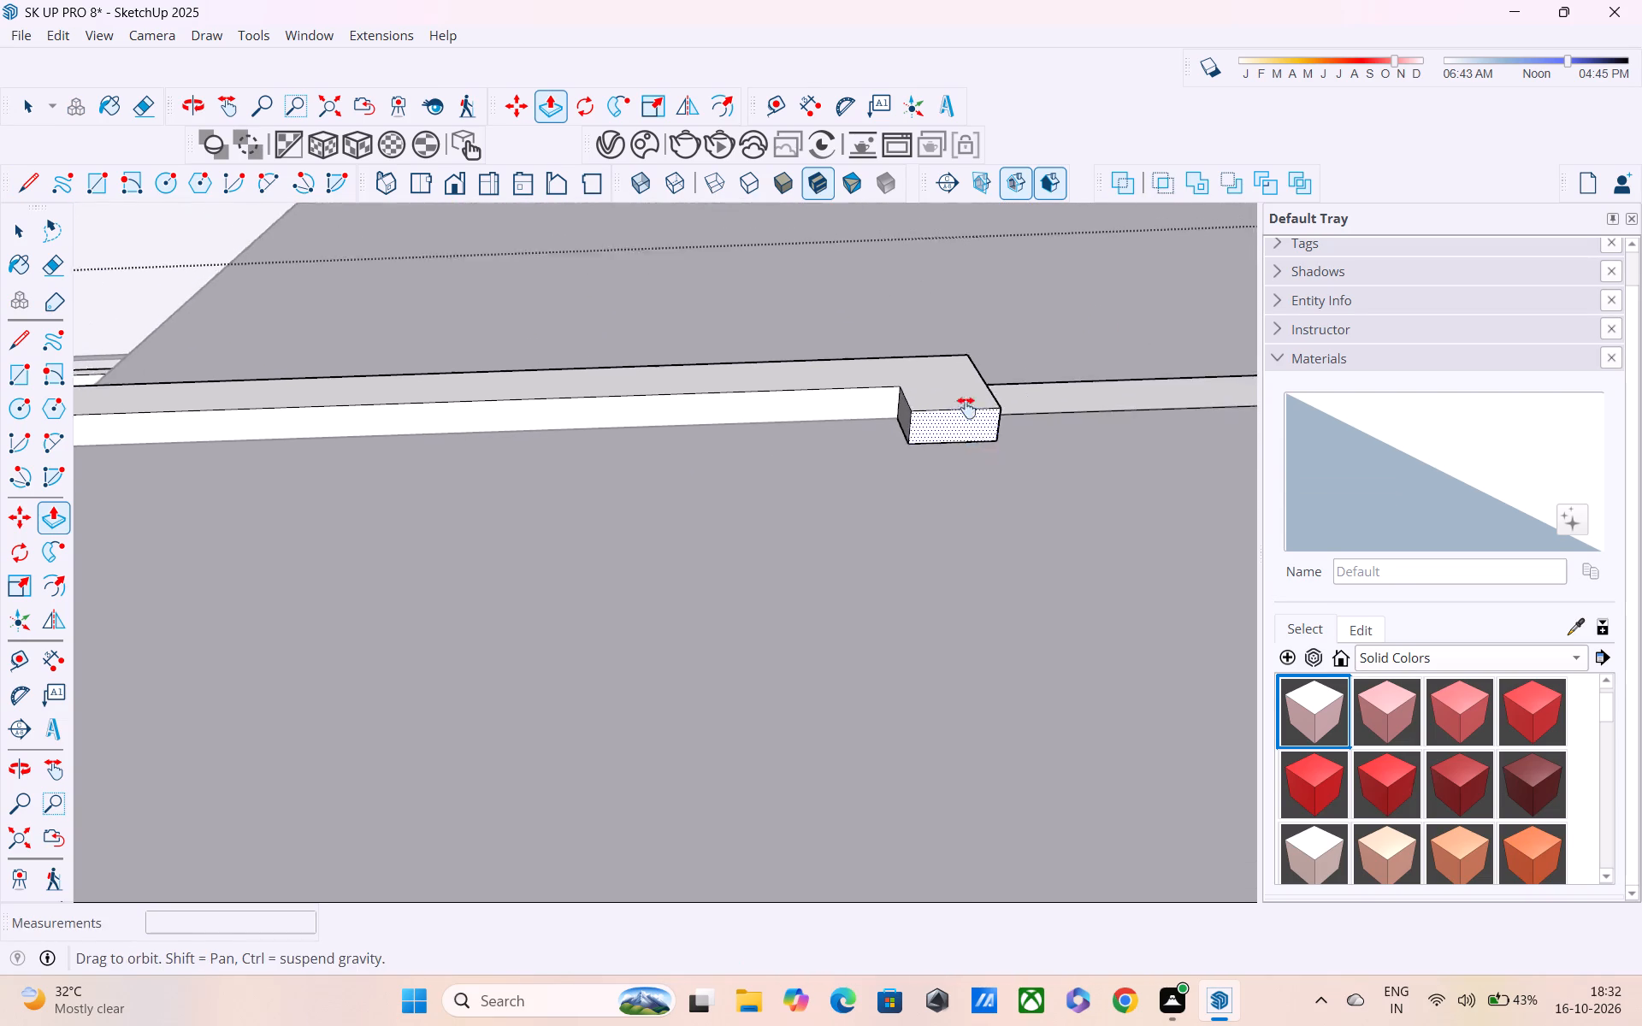
middle_click_drag(966, 408, 838, 173, "shift")
scroll(838, 173, "up", 1, "shift")
scroll(838, 187, "down", 6)
scroll(855, 304, "down", 5)
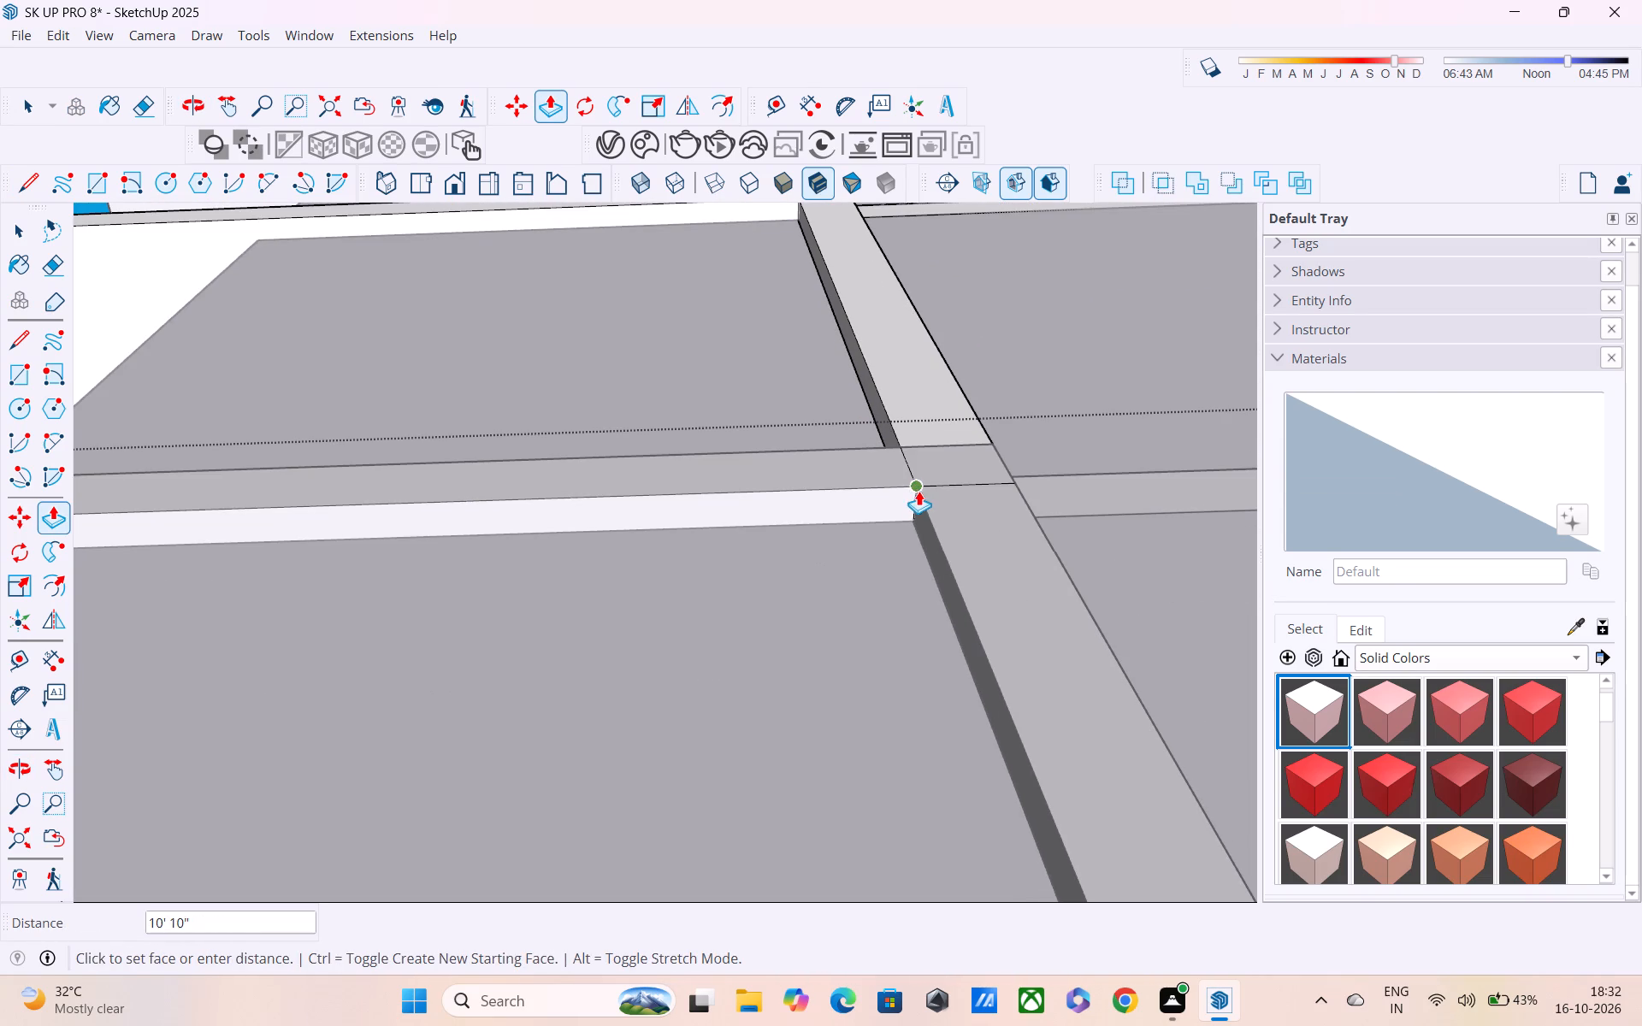
middle_click_drag(926, 482, 939, 713)
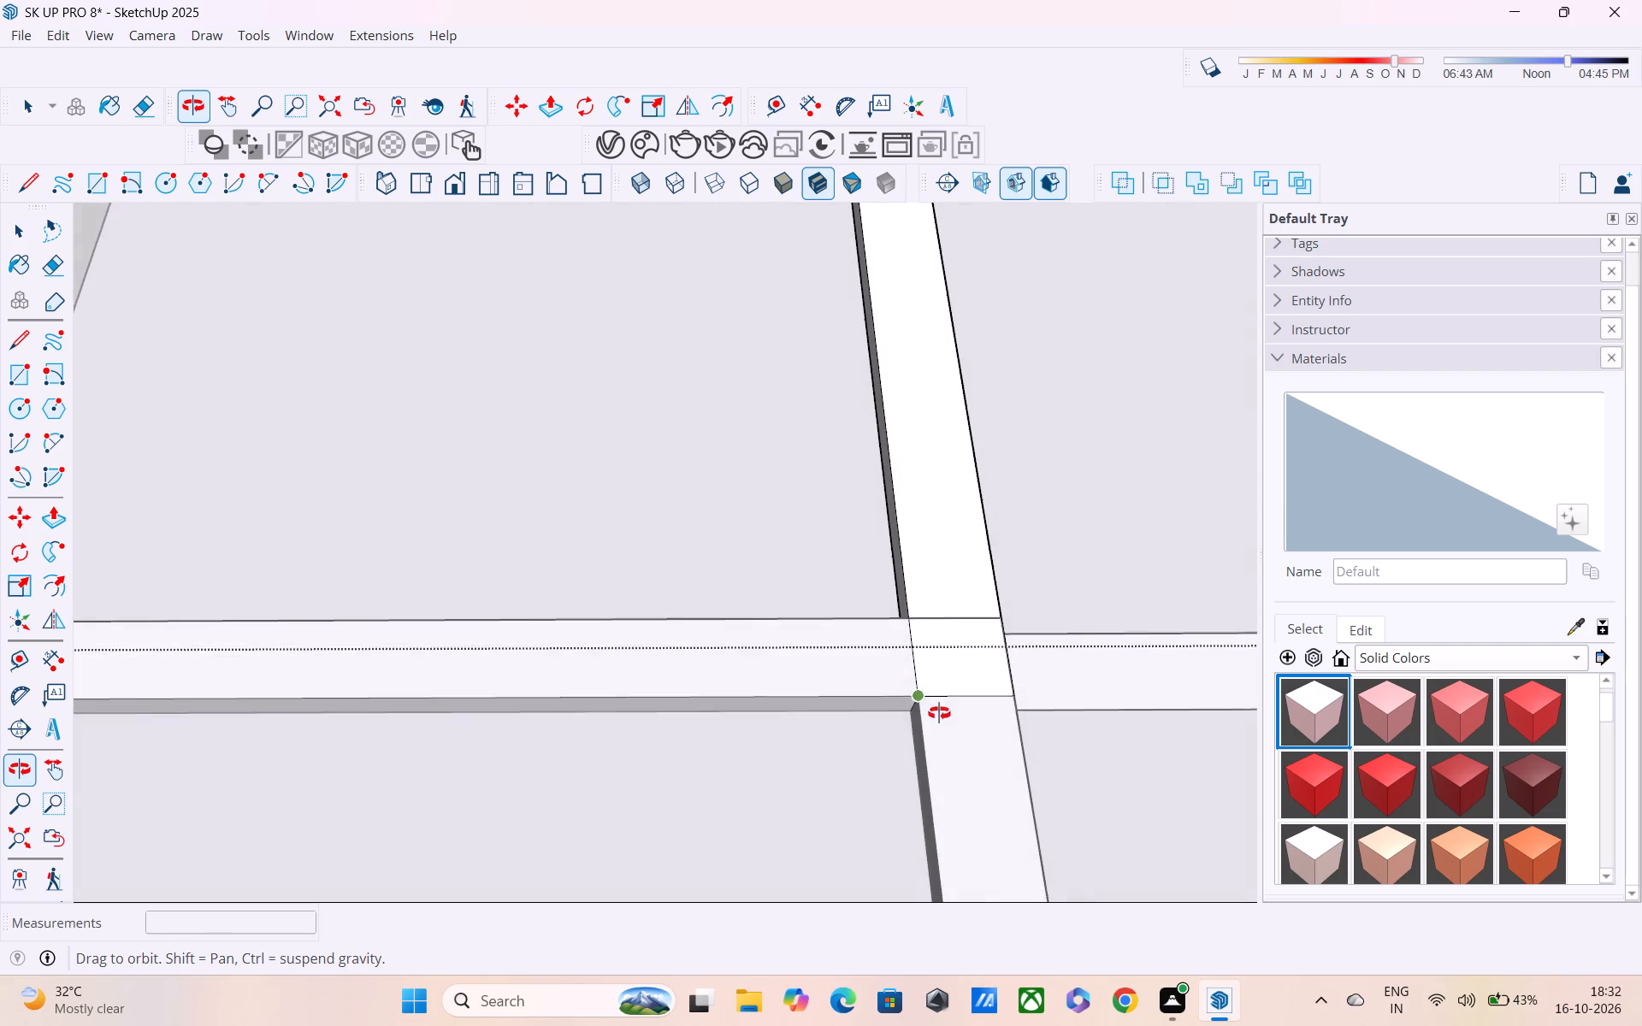
middle_click_drag(939, 713, 939, 715)
scroll(935, 646, "up", 4)
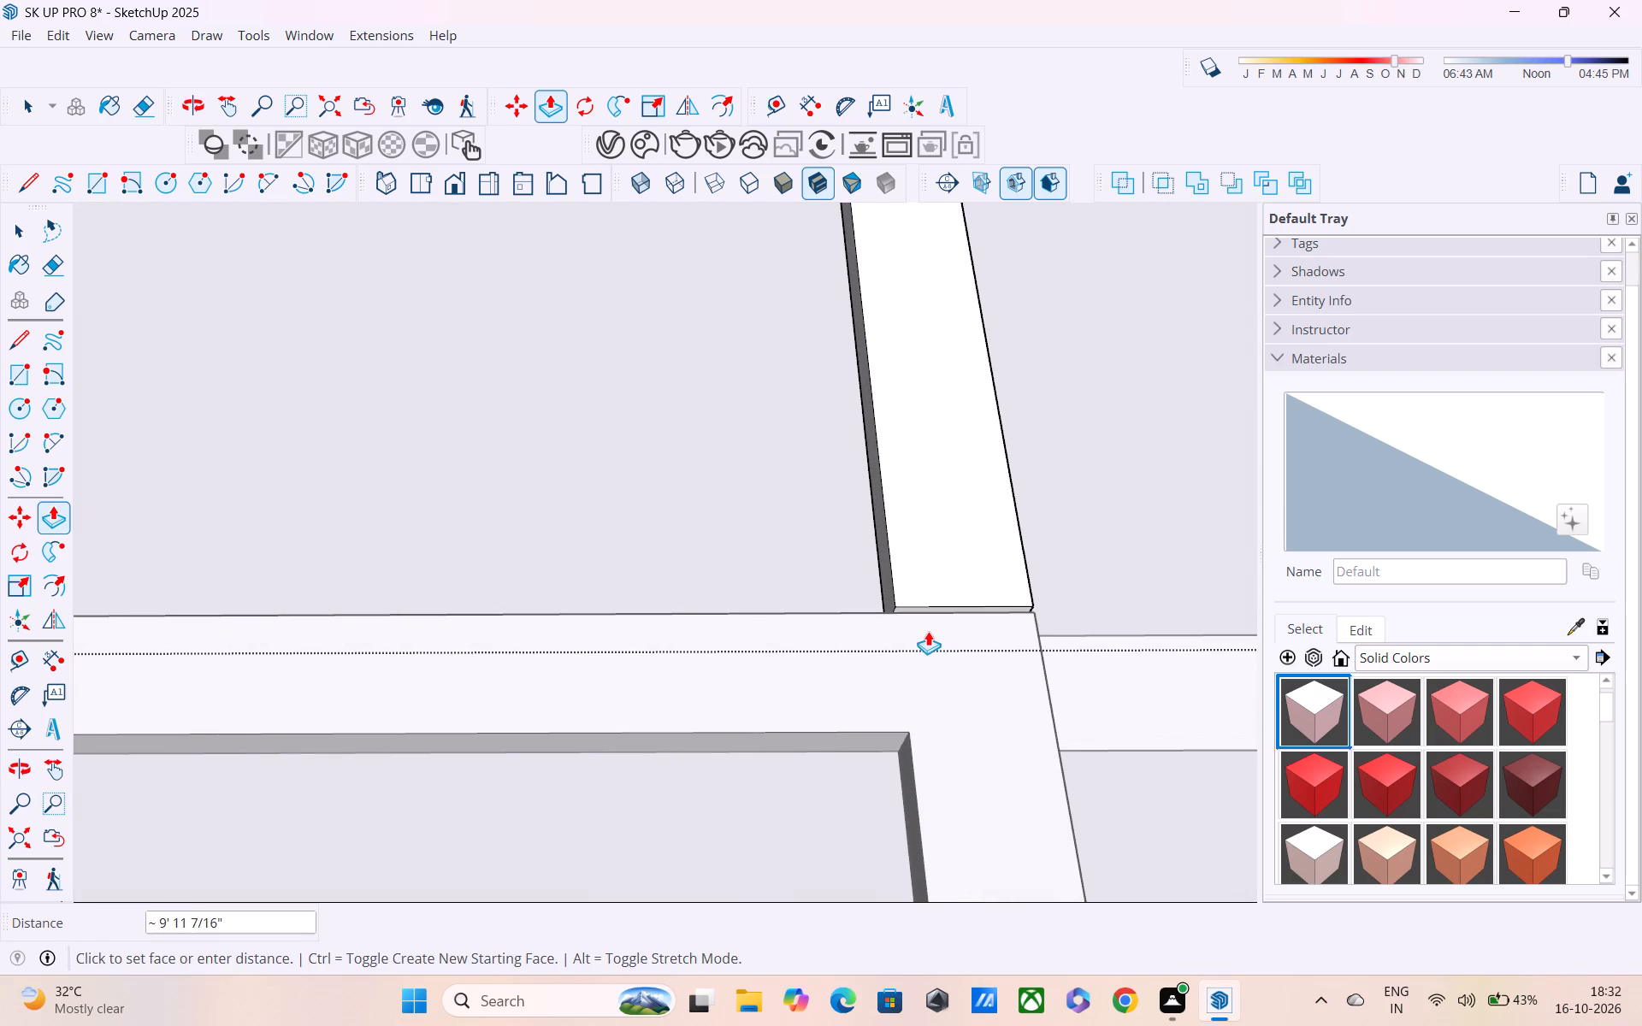
left_click(928, 637)
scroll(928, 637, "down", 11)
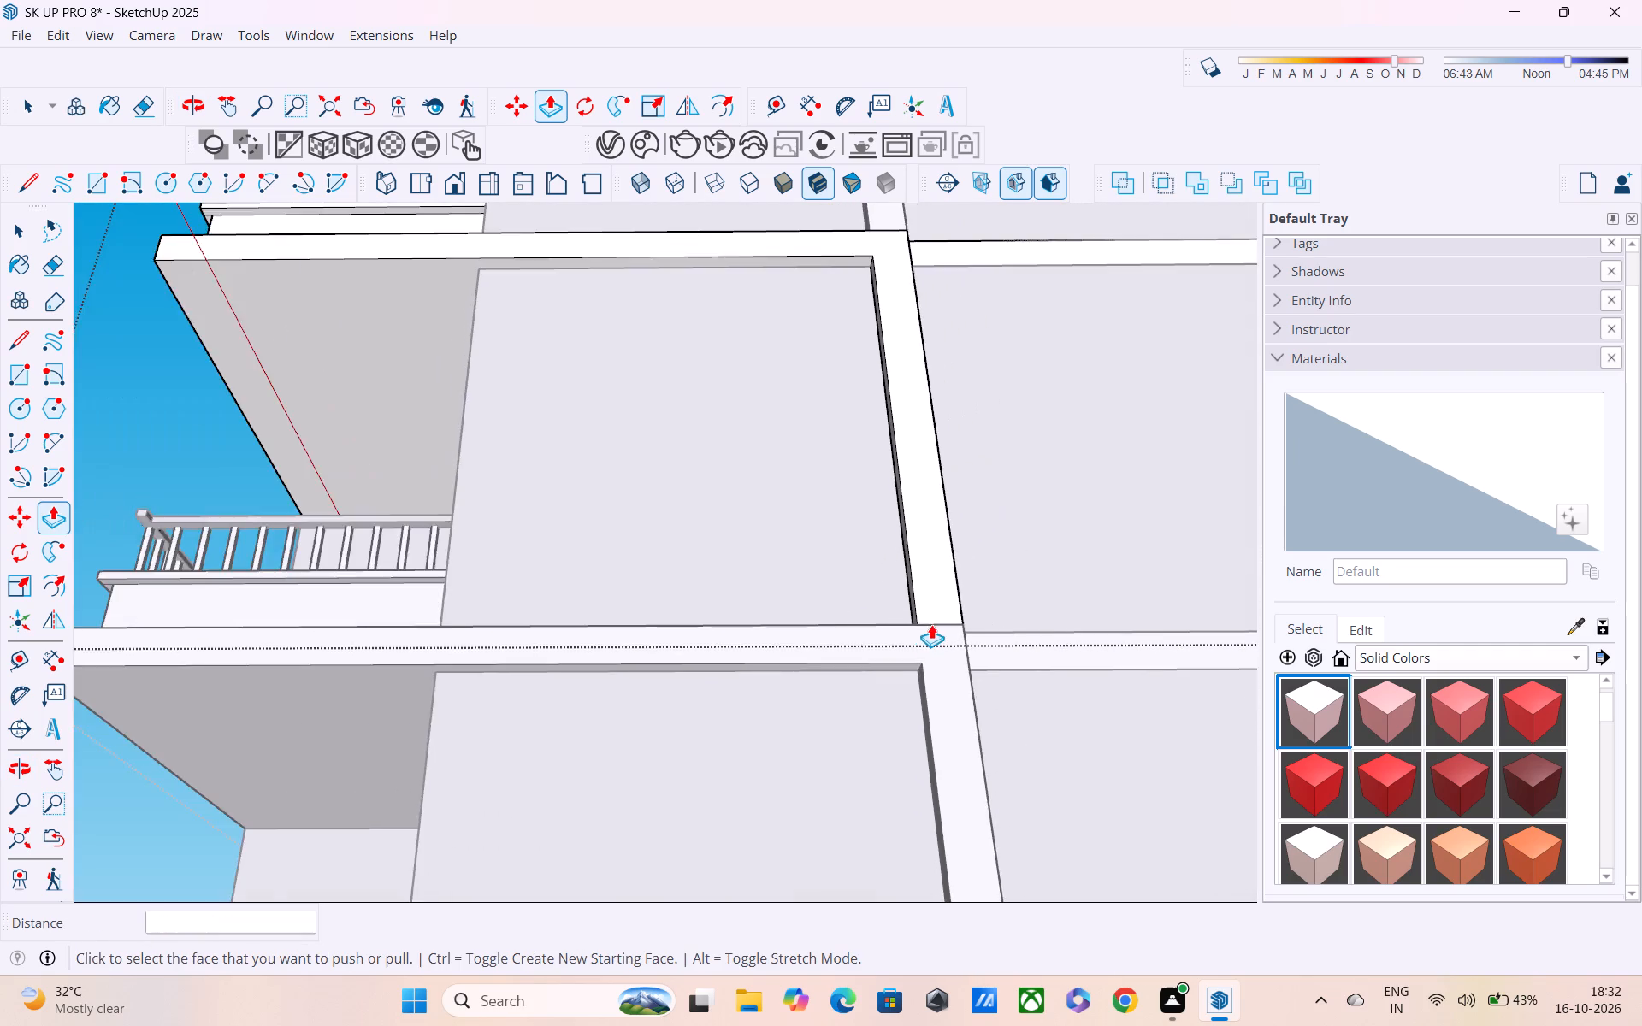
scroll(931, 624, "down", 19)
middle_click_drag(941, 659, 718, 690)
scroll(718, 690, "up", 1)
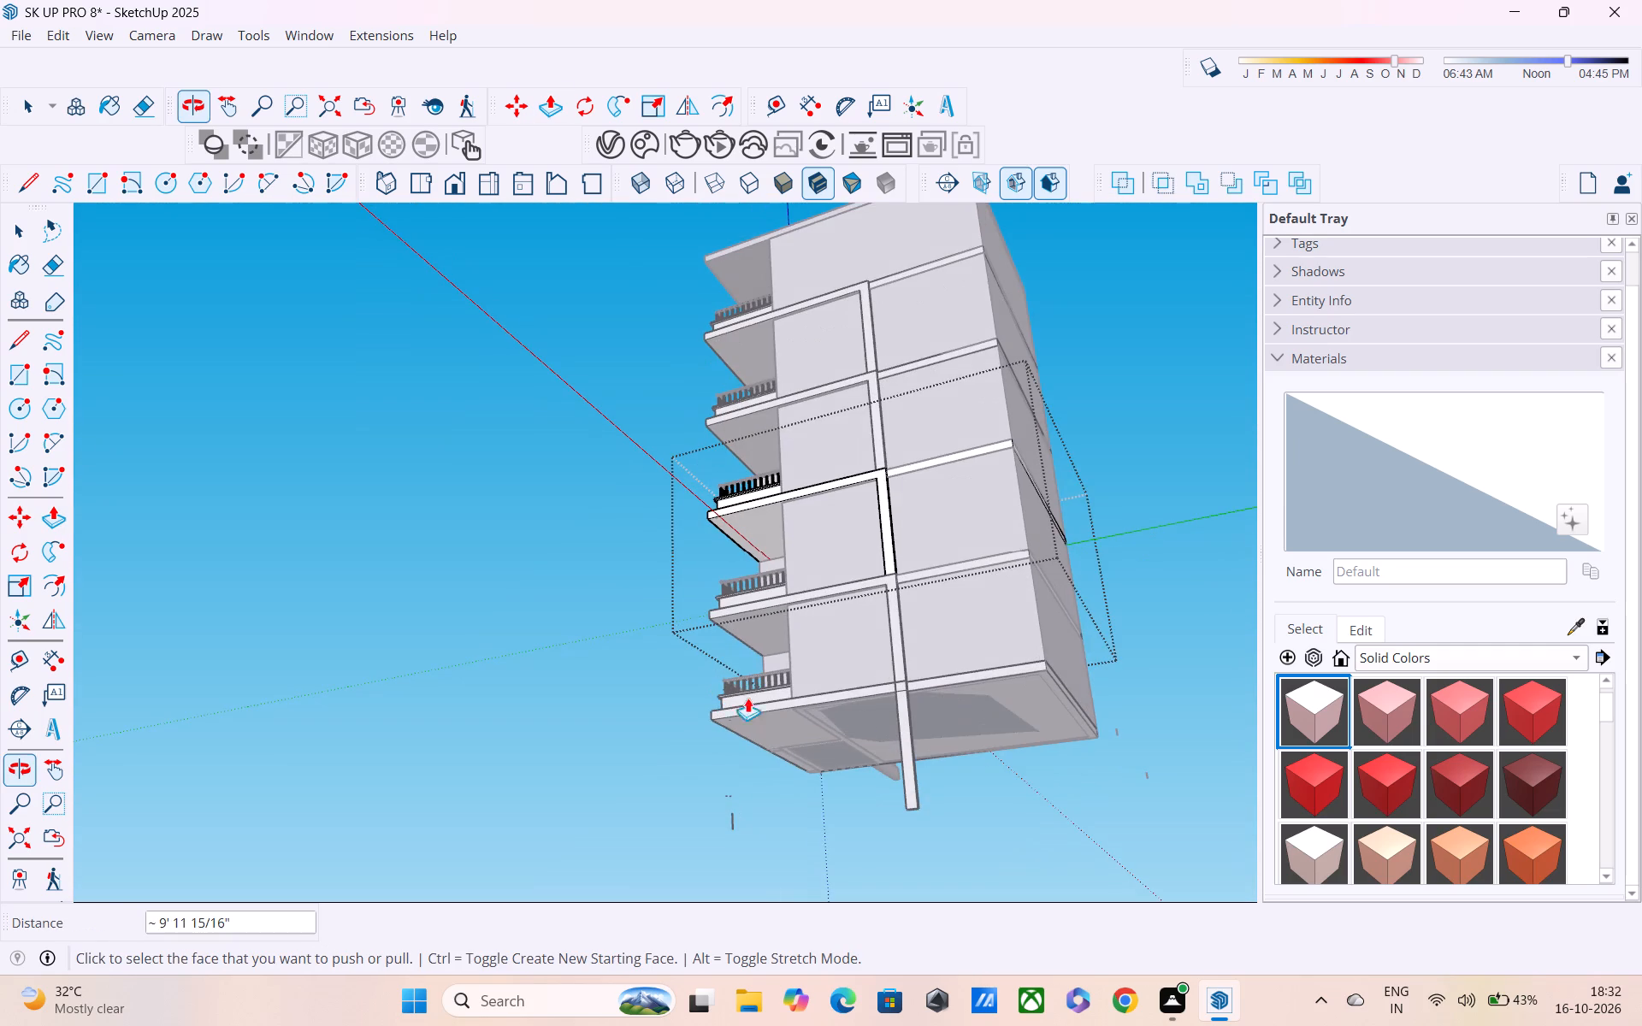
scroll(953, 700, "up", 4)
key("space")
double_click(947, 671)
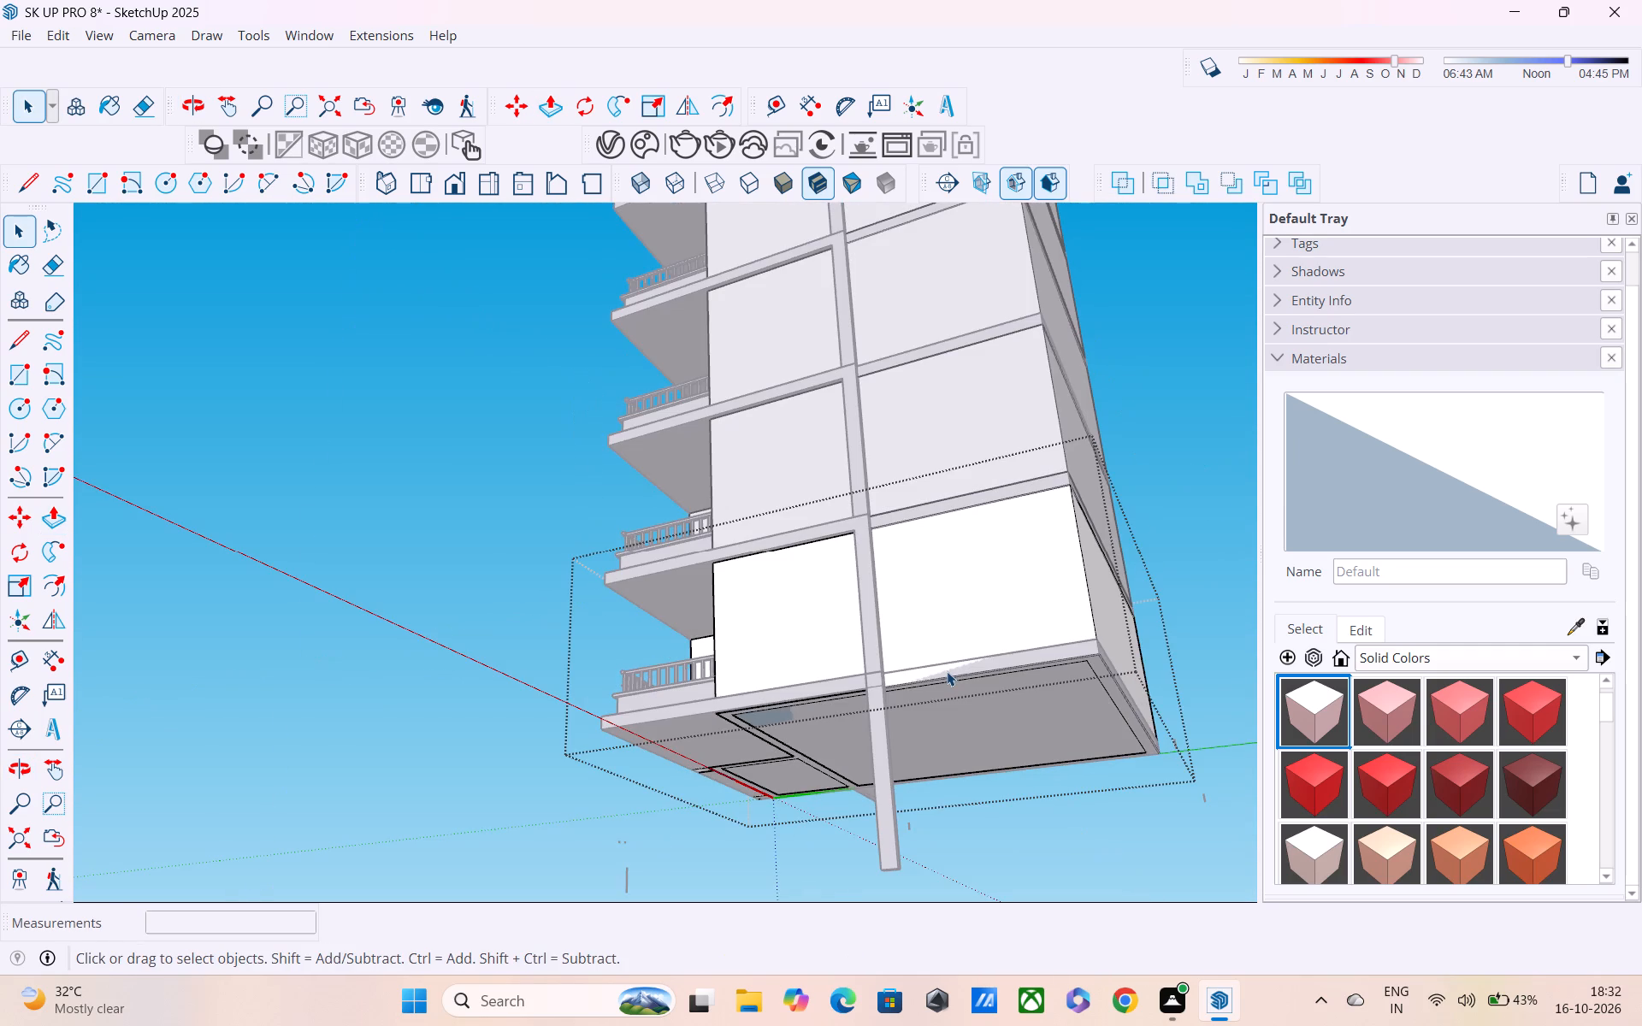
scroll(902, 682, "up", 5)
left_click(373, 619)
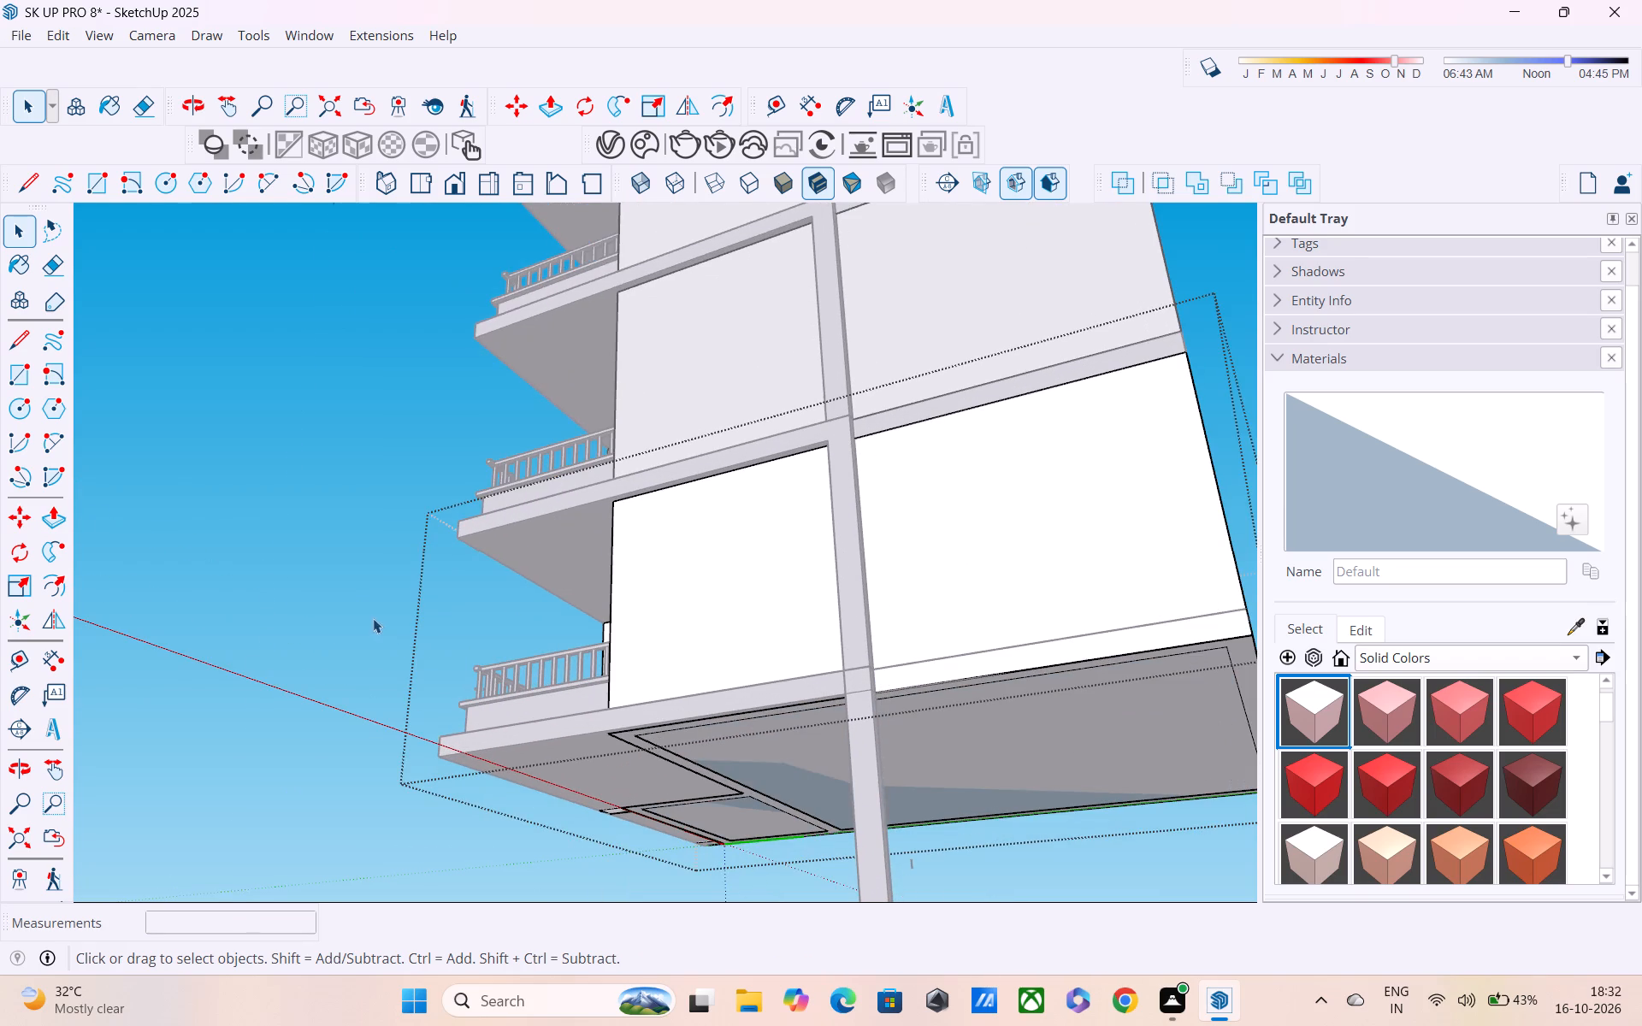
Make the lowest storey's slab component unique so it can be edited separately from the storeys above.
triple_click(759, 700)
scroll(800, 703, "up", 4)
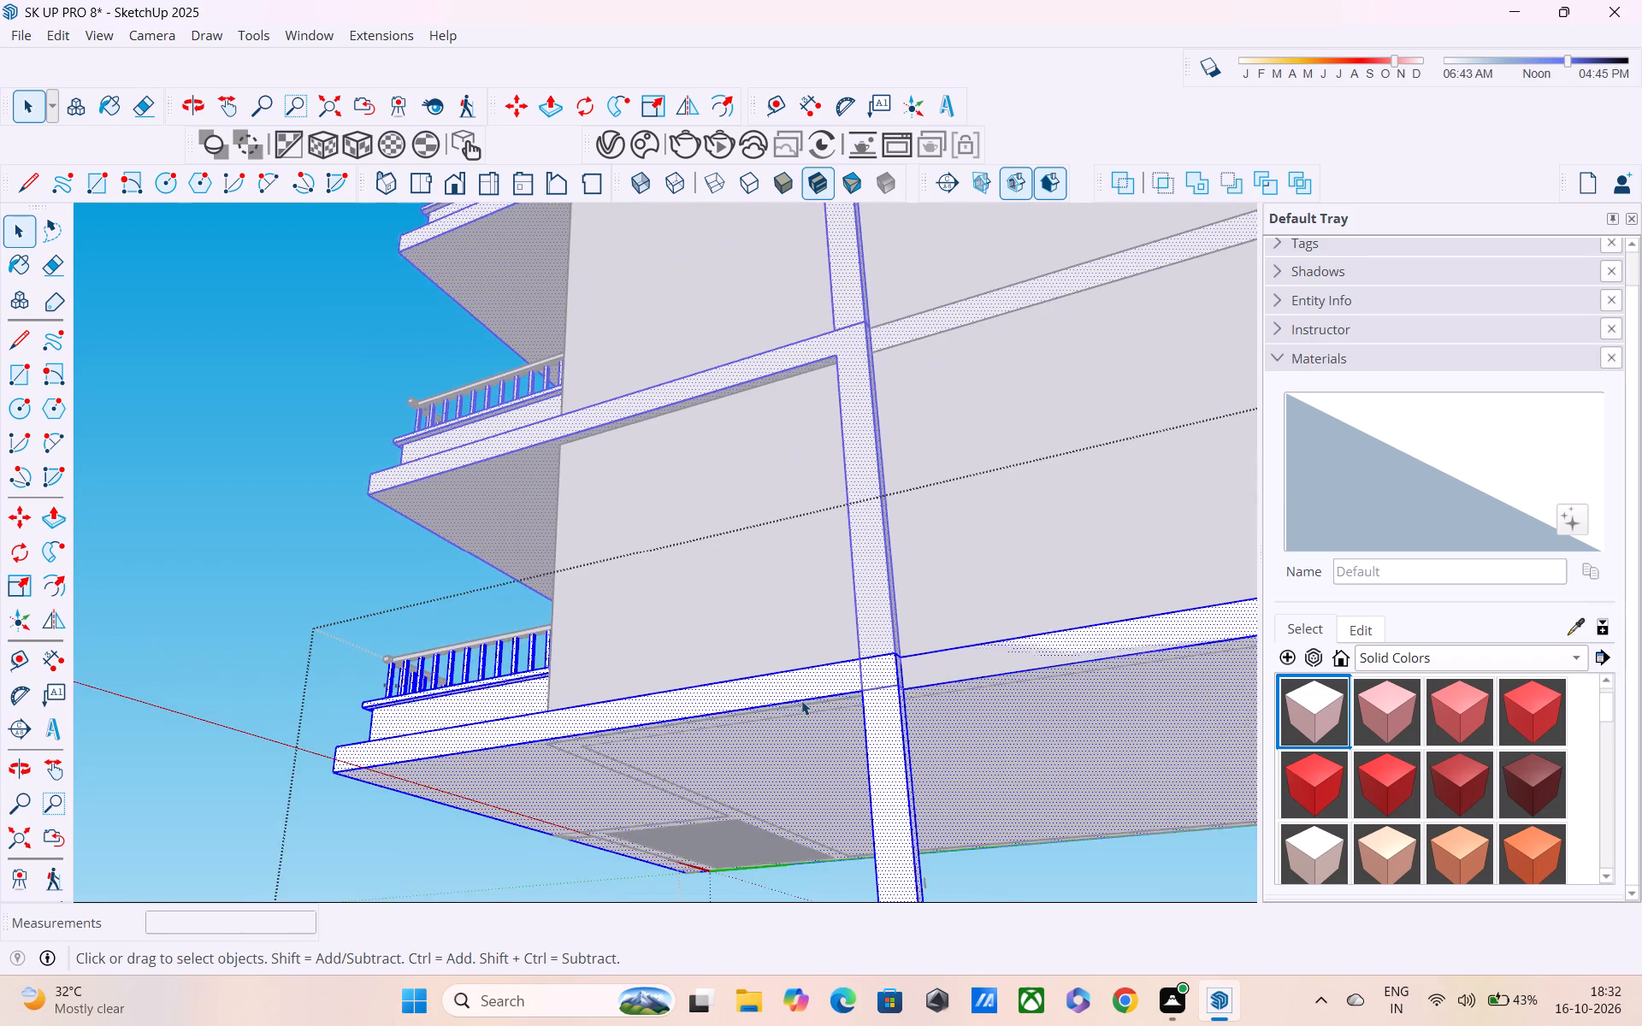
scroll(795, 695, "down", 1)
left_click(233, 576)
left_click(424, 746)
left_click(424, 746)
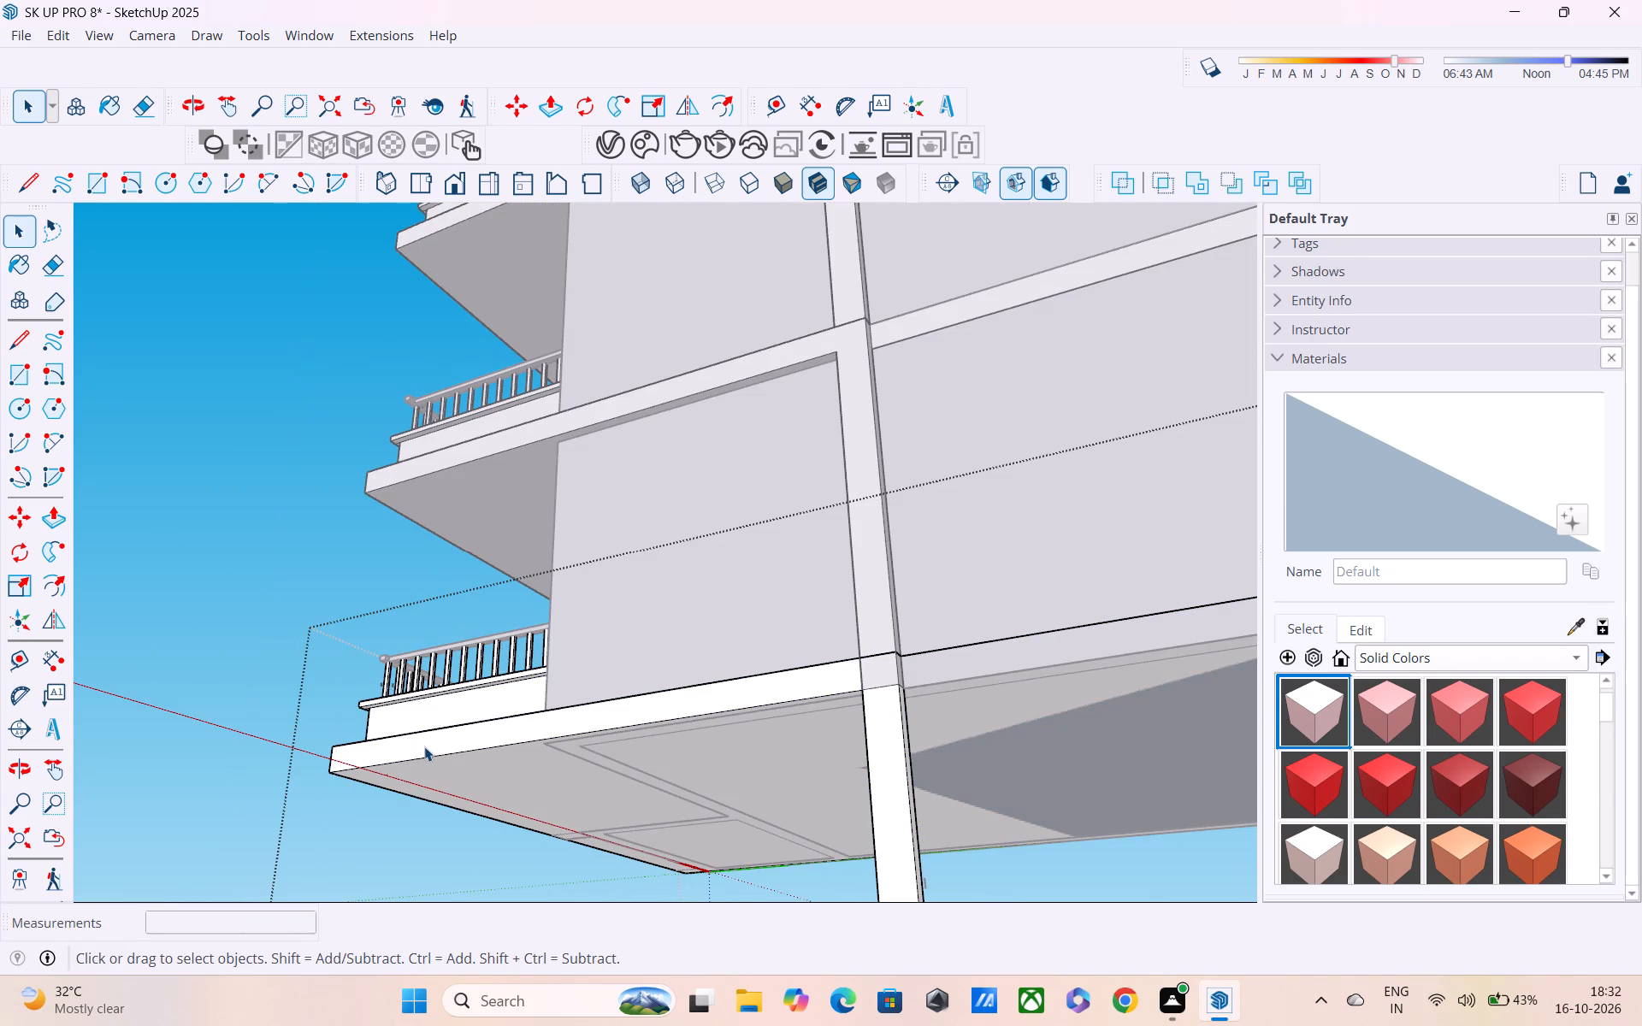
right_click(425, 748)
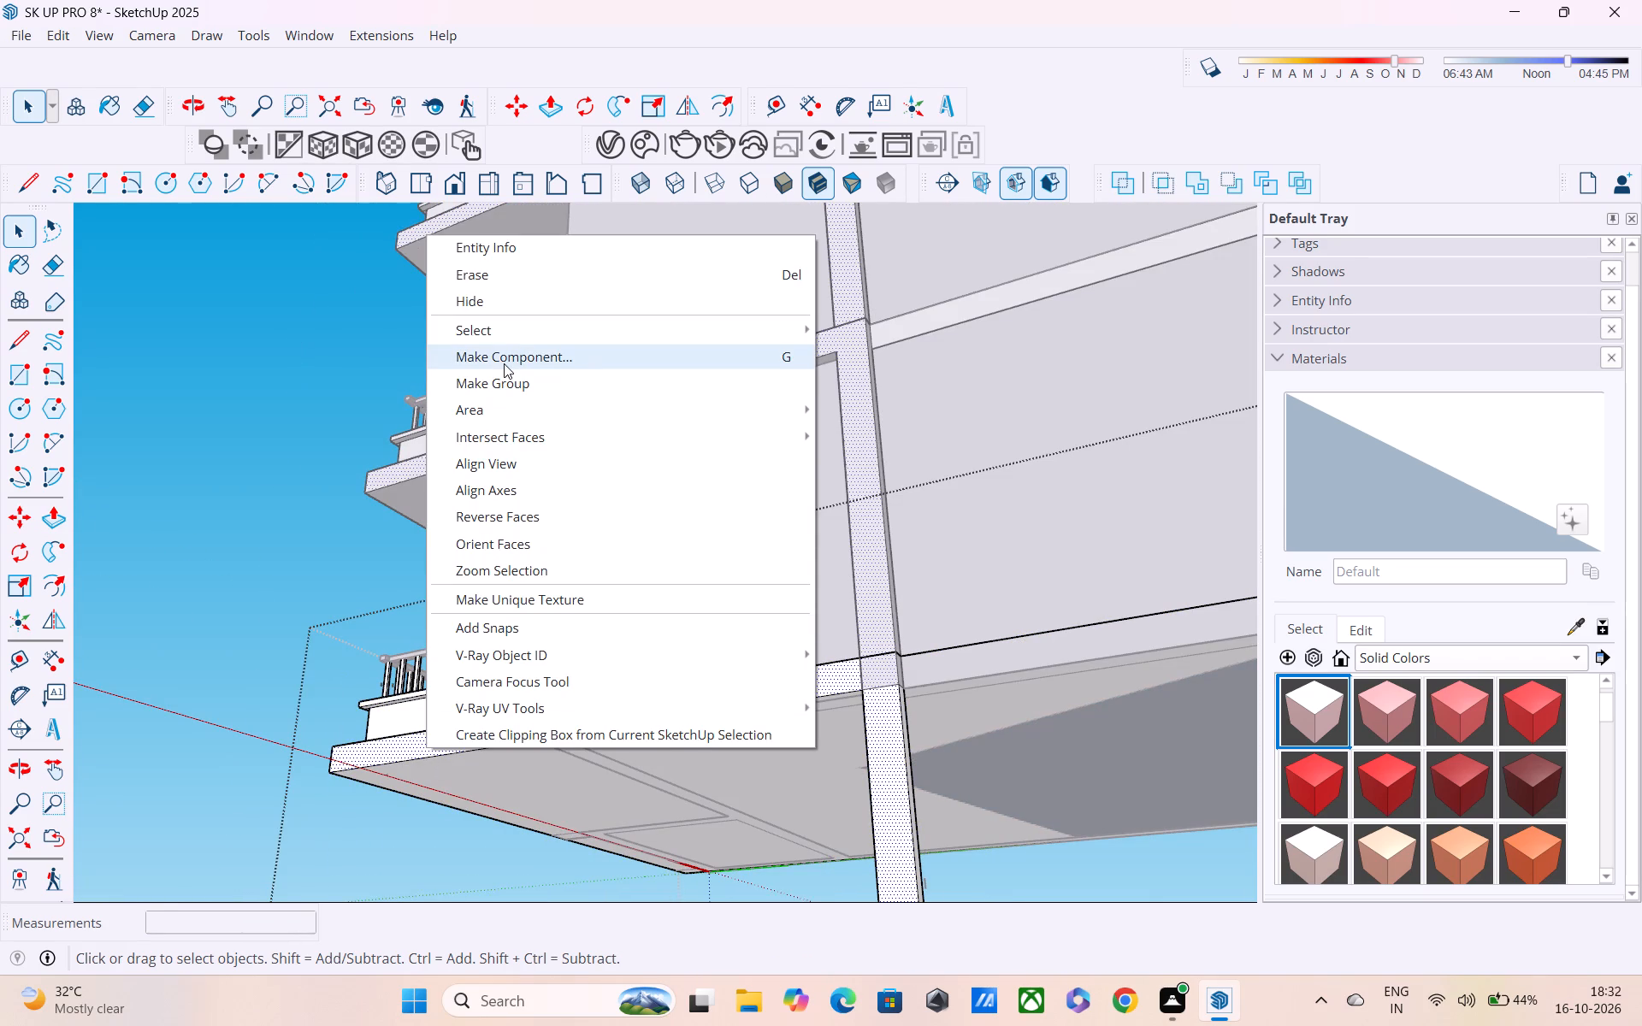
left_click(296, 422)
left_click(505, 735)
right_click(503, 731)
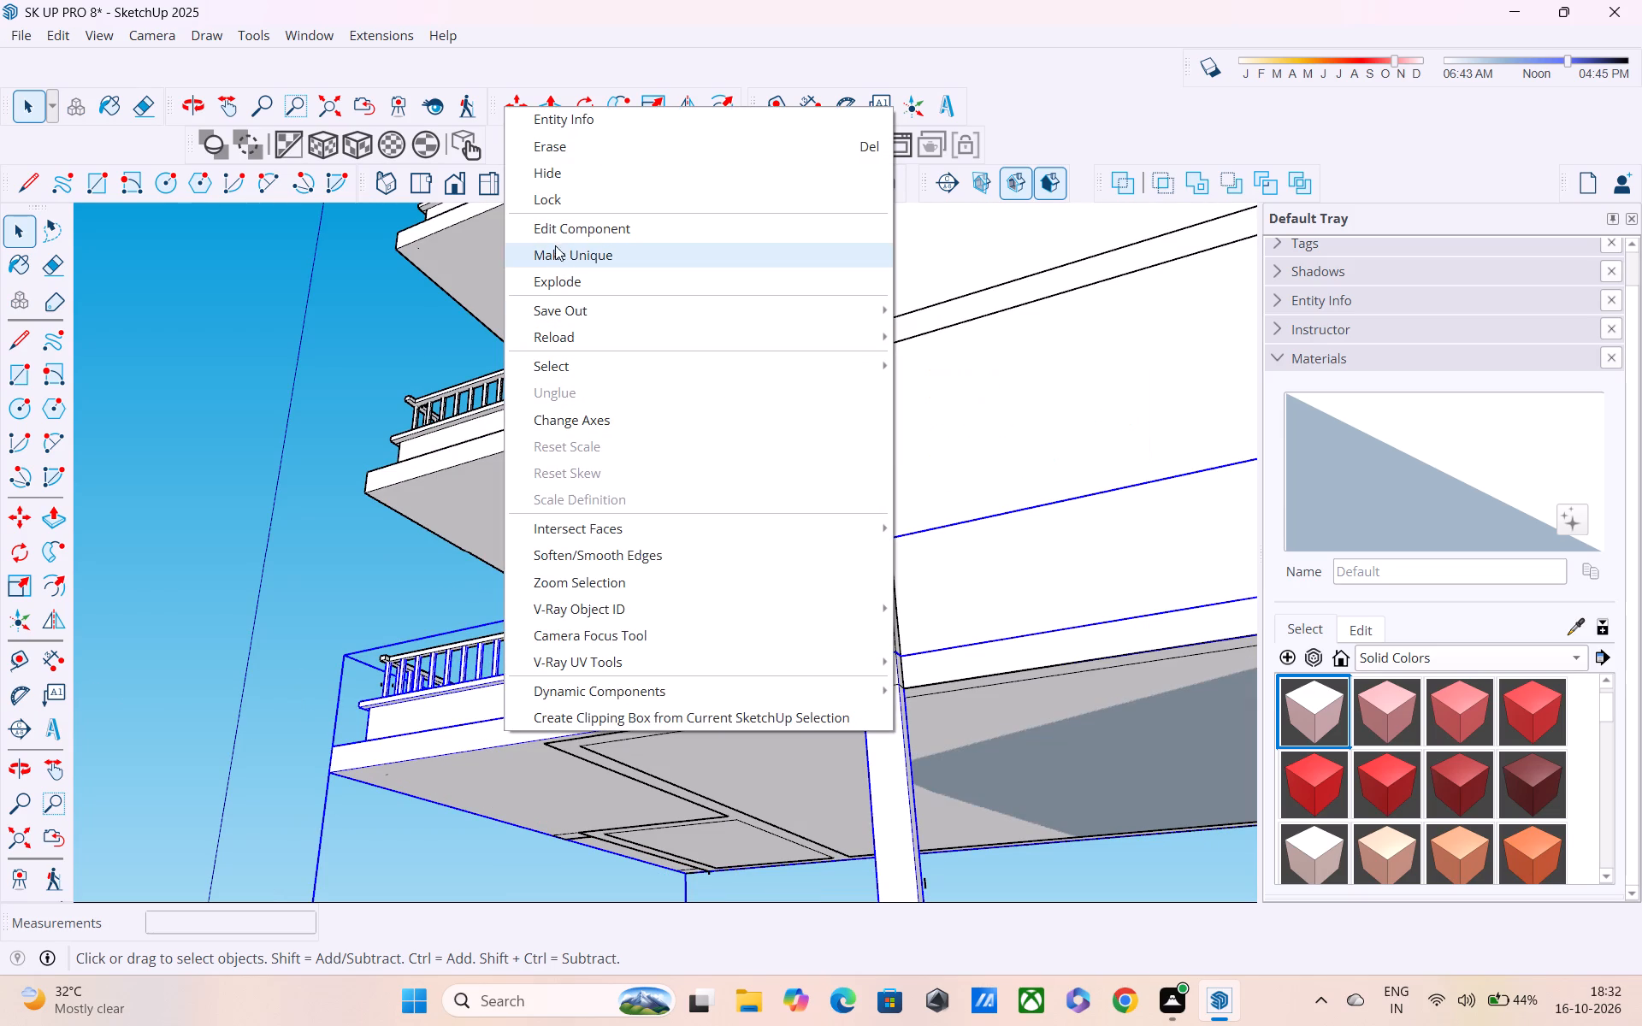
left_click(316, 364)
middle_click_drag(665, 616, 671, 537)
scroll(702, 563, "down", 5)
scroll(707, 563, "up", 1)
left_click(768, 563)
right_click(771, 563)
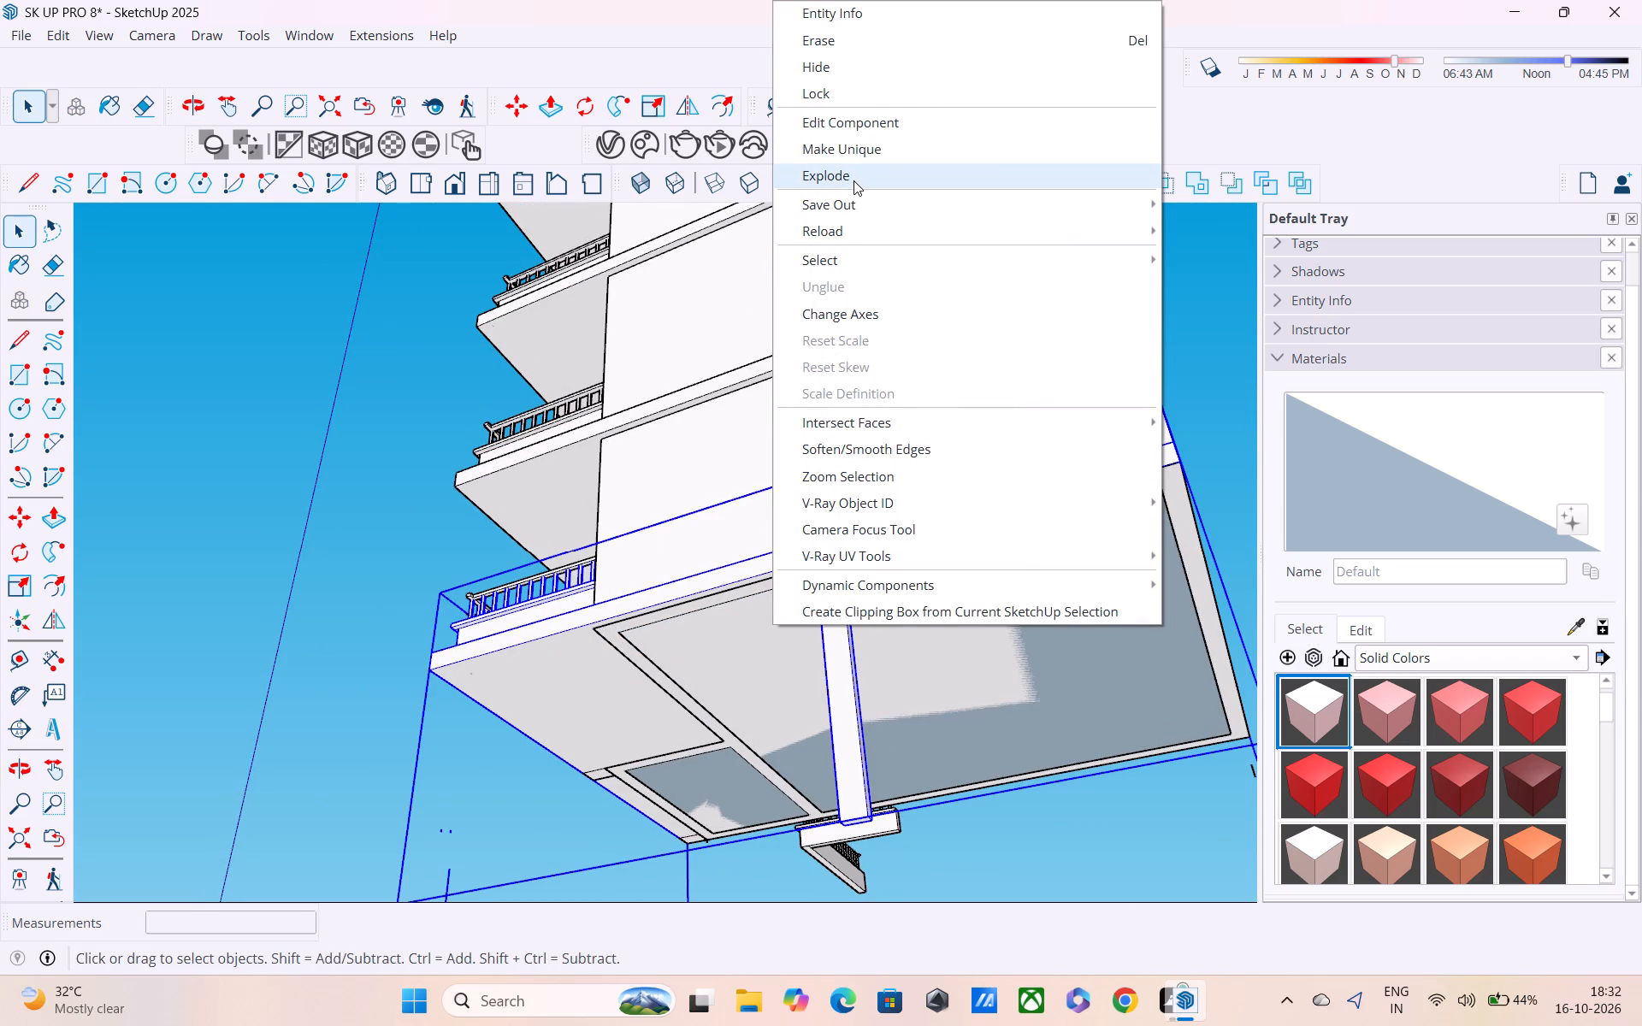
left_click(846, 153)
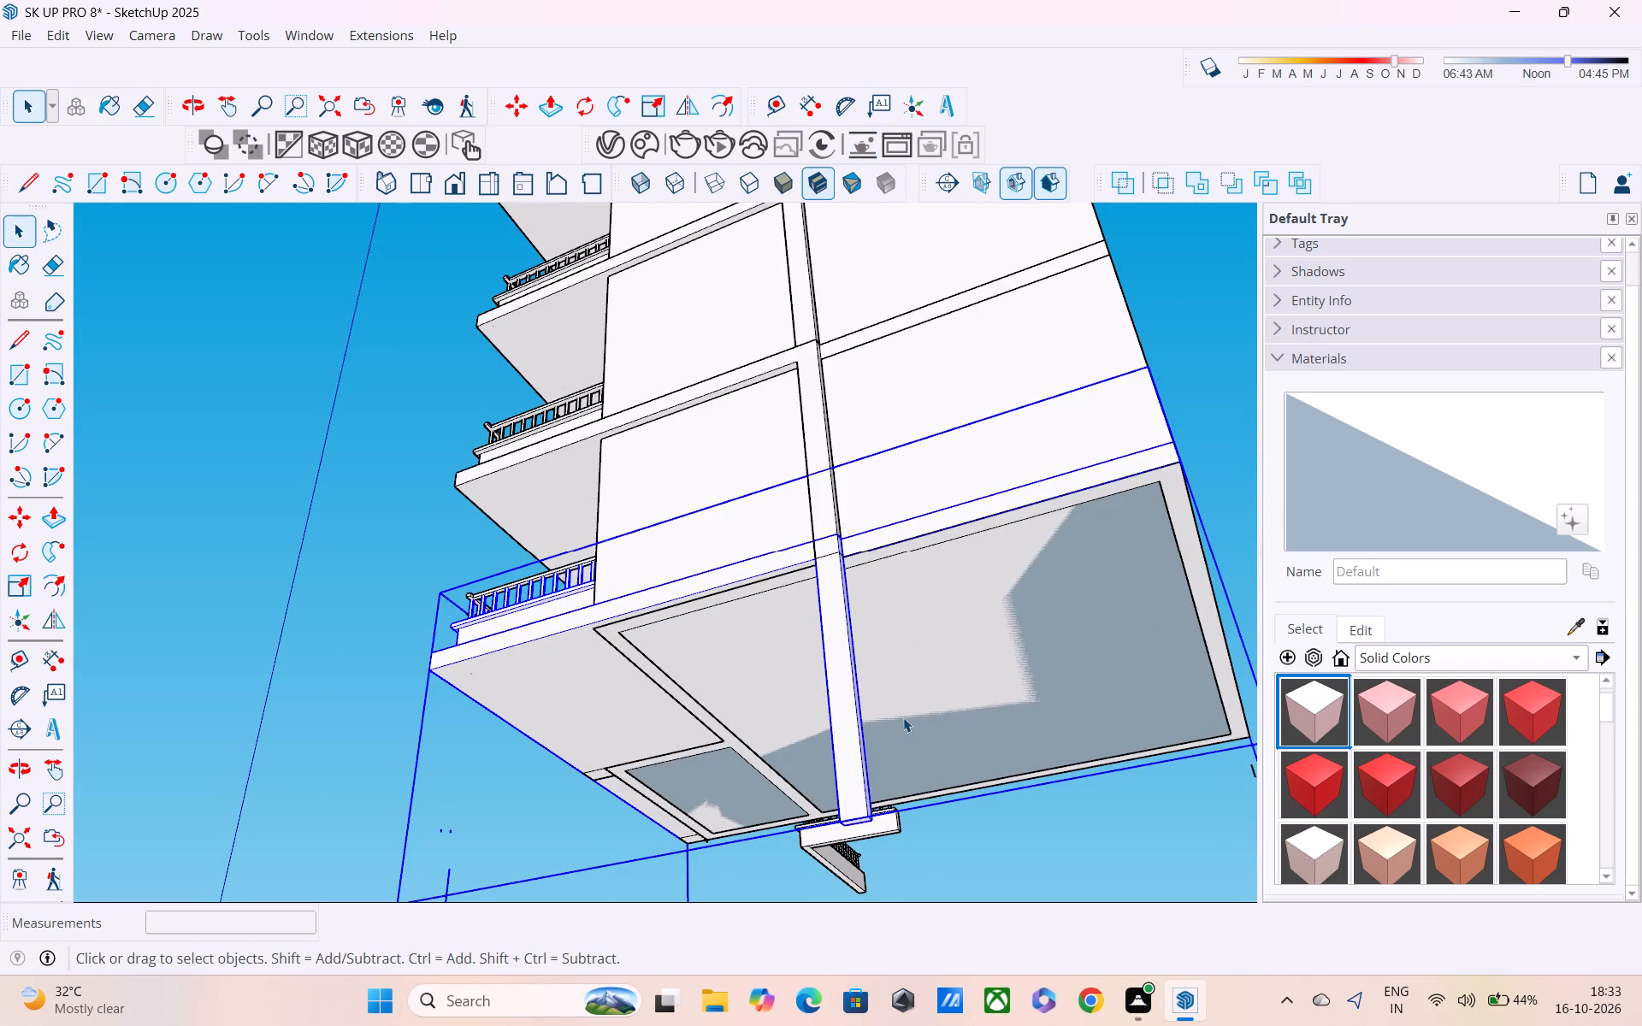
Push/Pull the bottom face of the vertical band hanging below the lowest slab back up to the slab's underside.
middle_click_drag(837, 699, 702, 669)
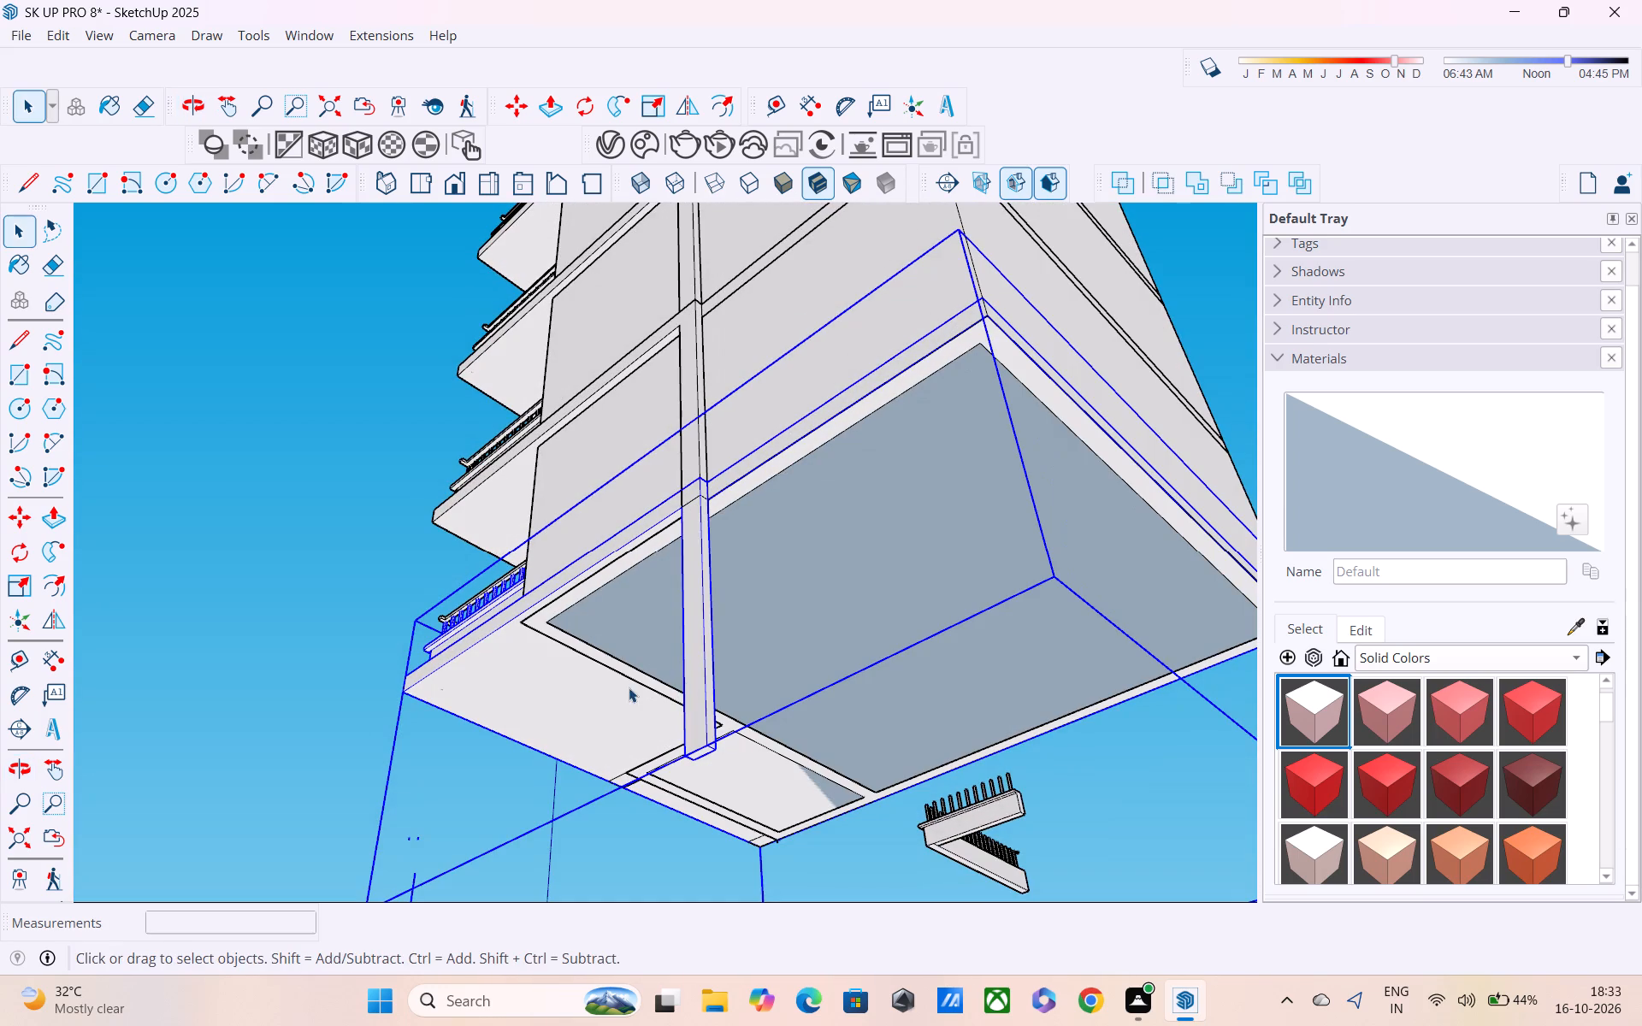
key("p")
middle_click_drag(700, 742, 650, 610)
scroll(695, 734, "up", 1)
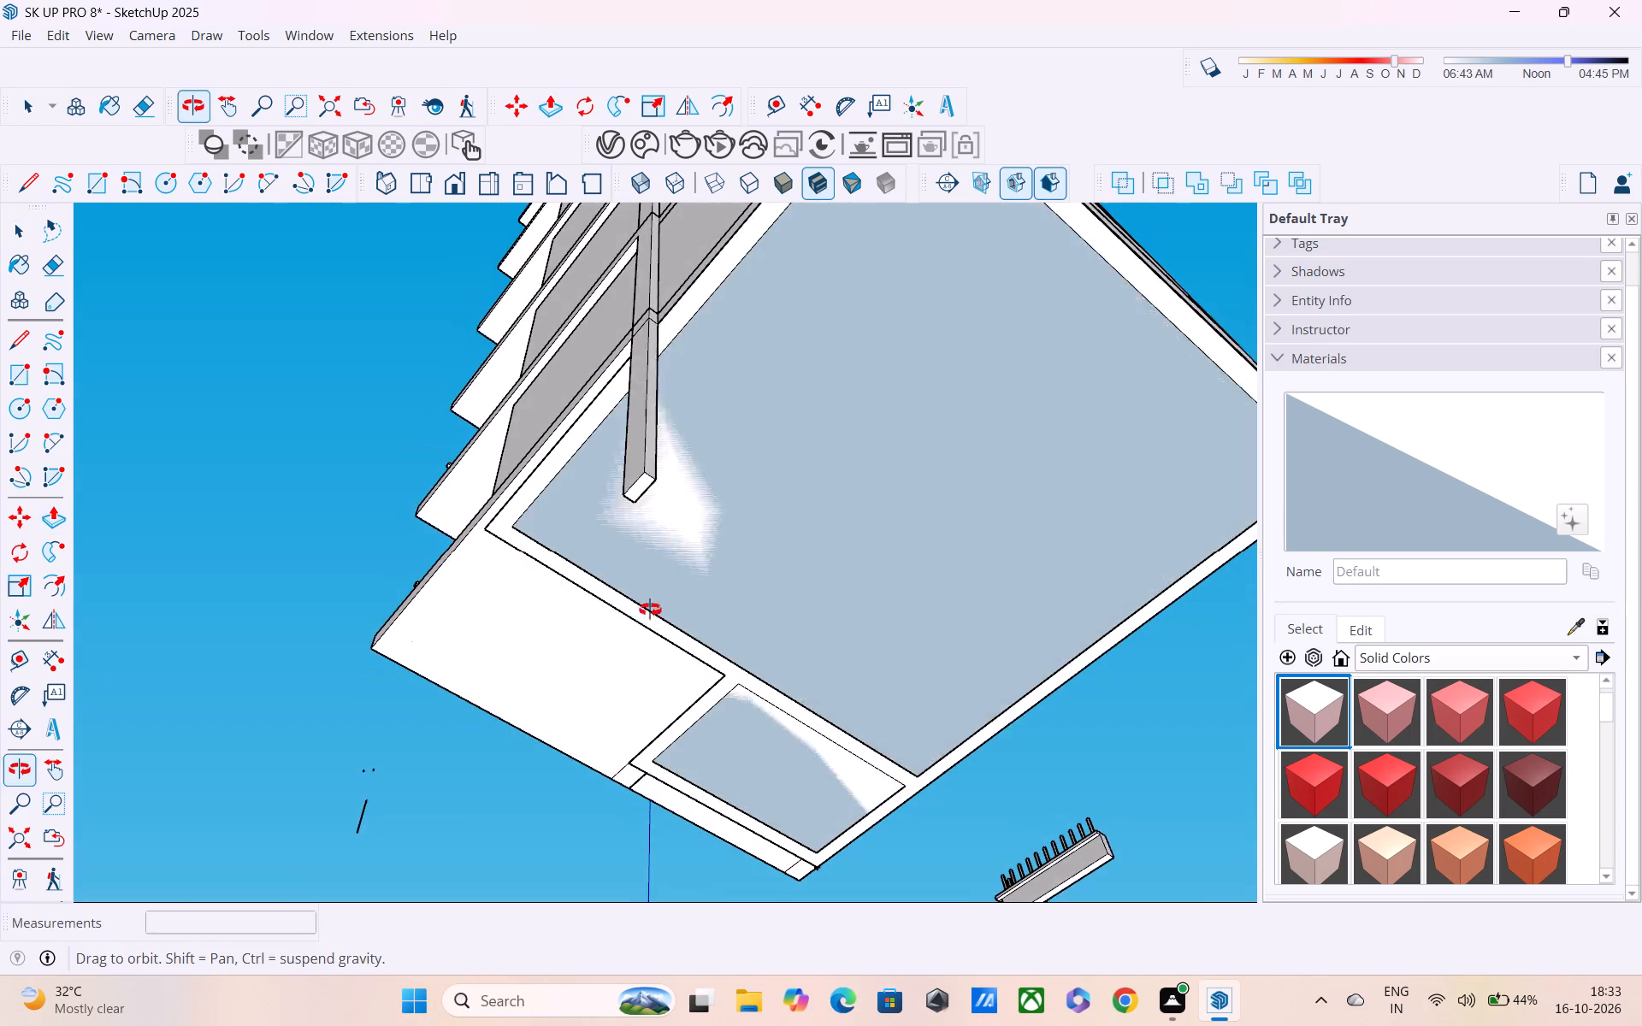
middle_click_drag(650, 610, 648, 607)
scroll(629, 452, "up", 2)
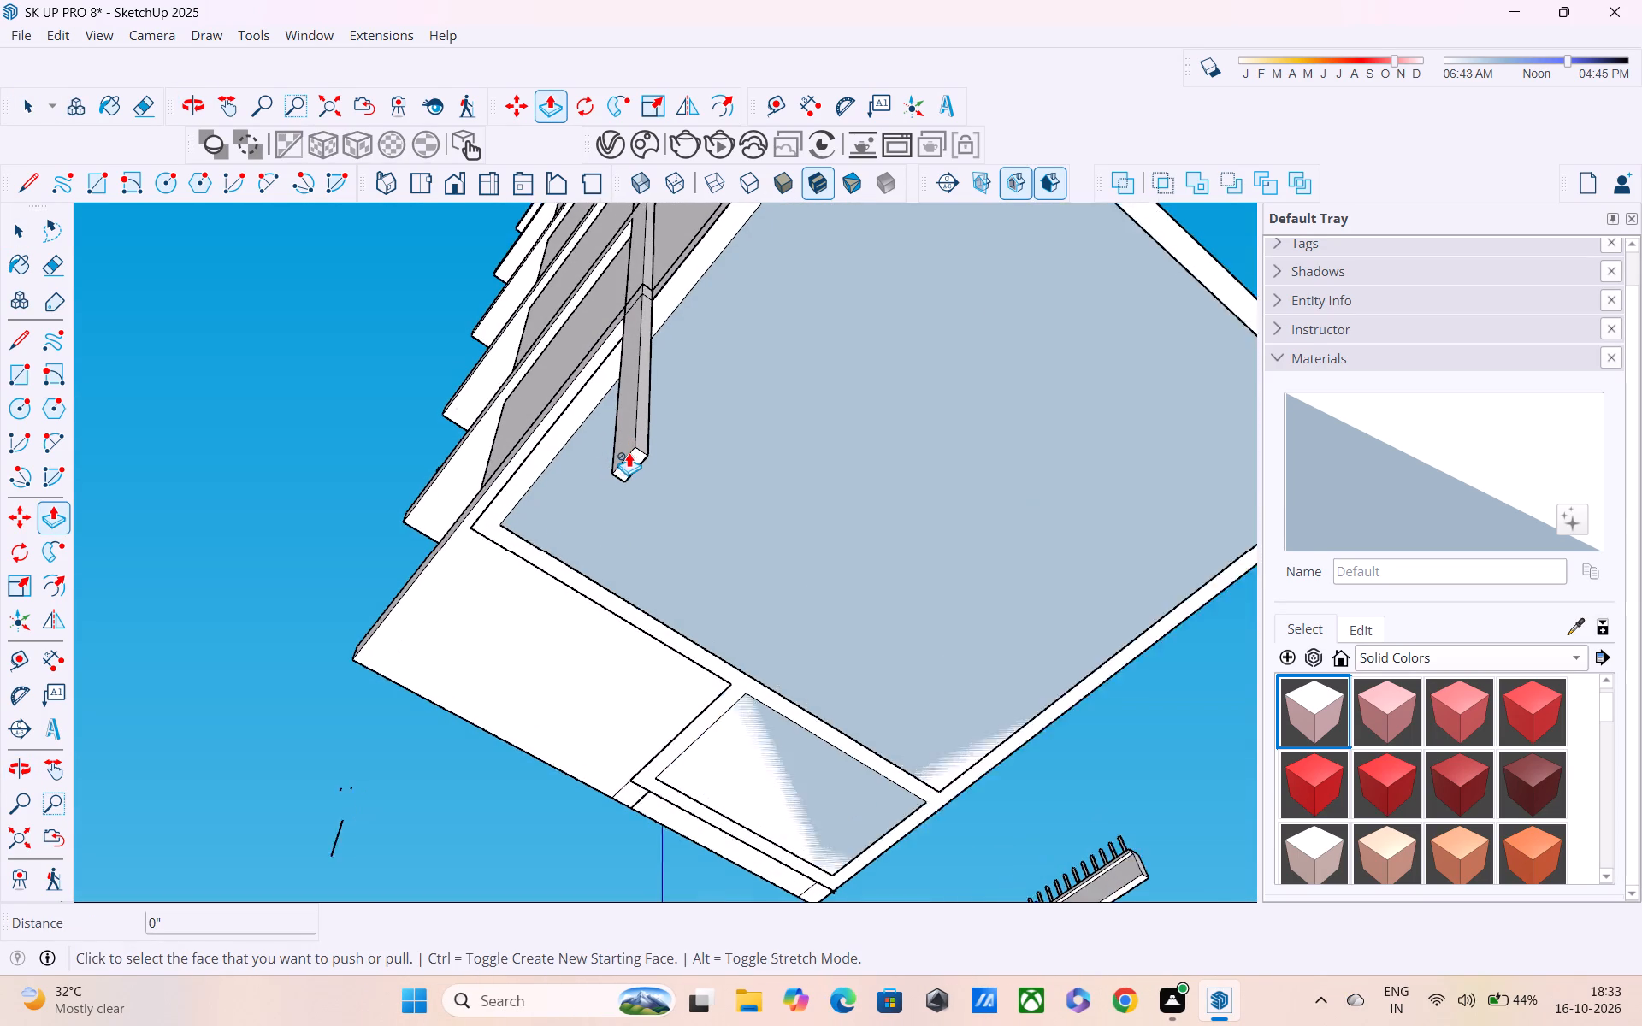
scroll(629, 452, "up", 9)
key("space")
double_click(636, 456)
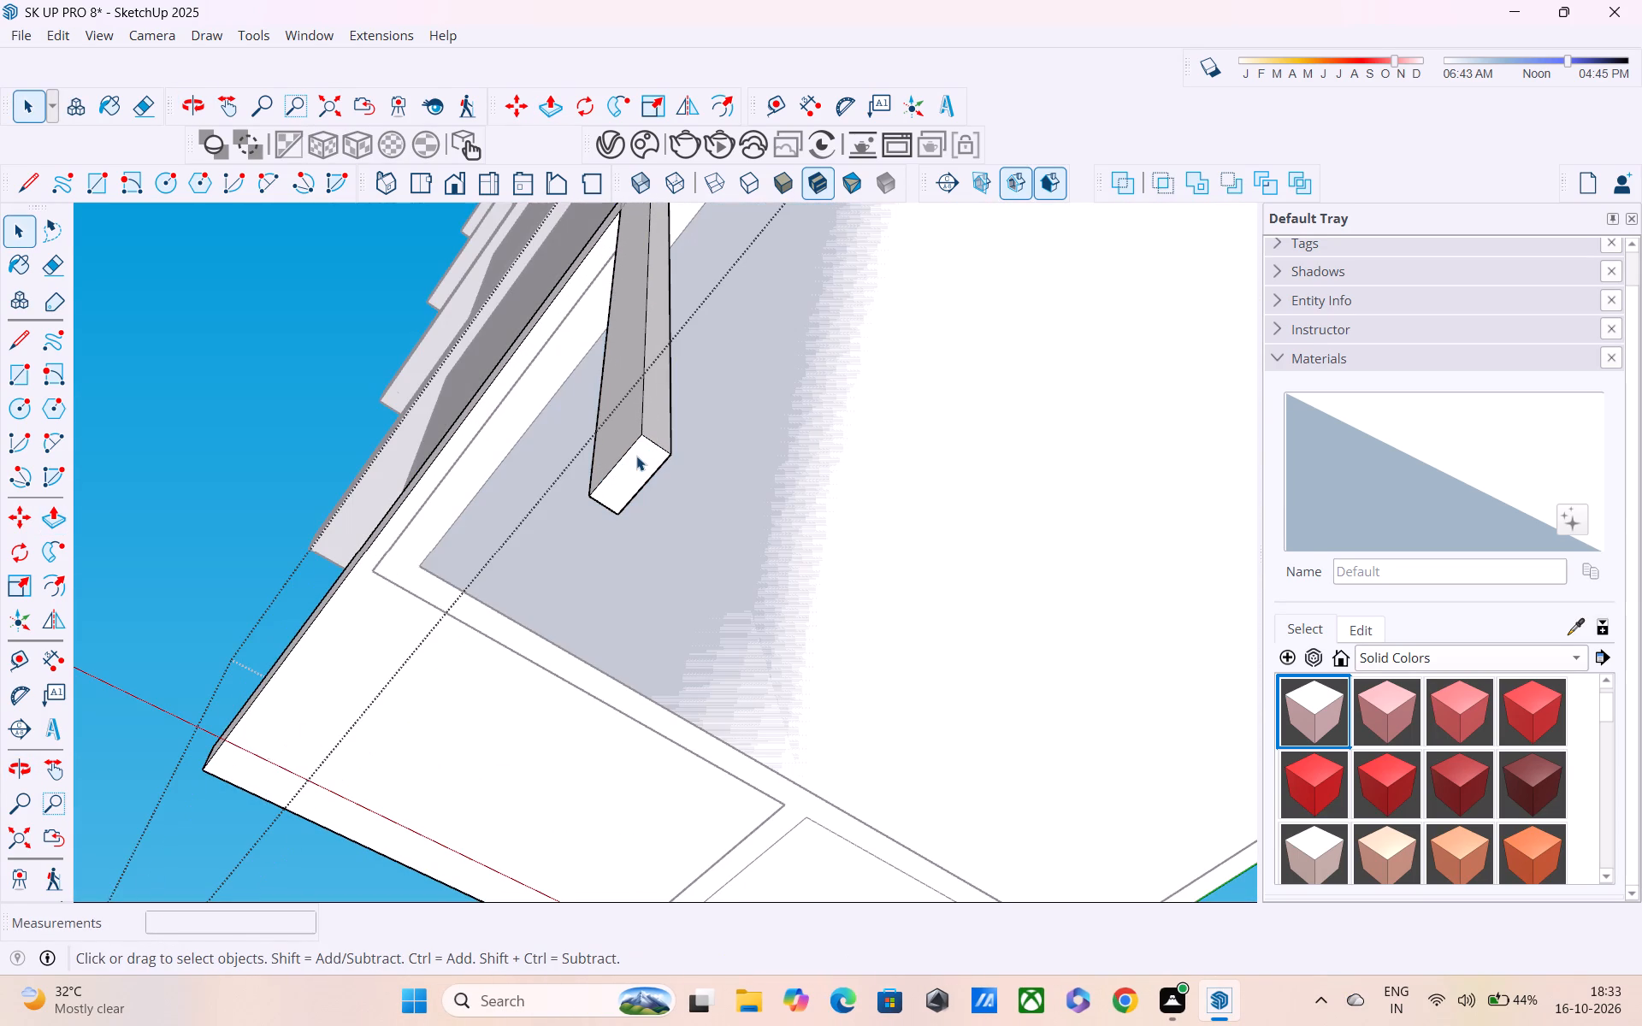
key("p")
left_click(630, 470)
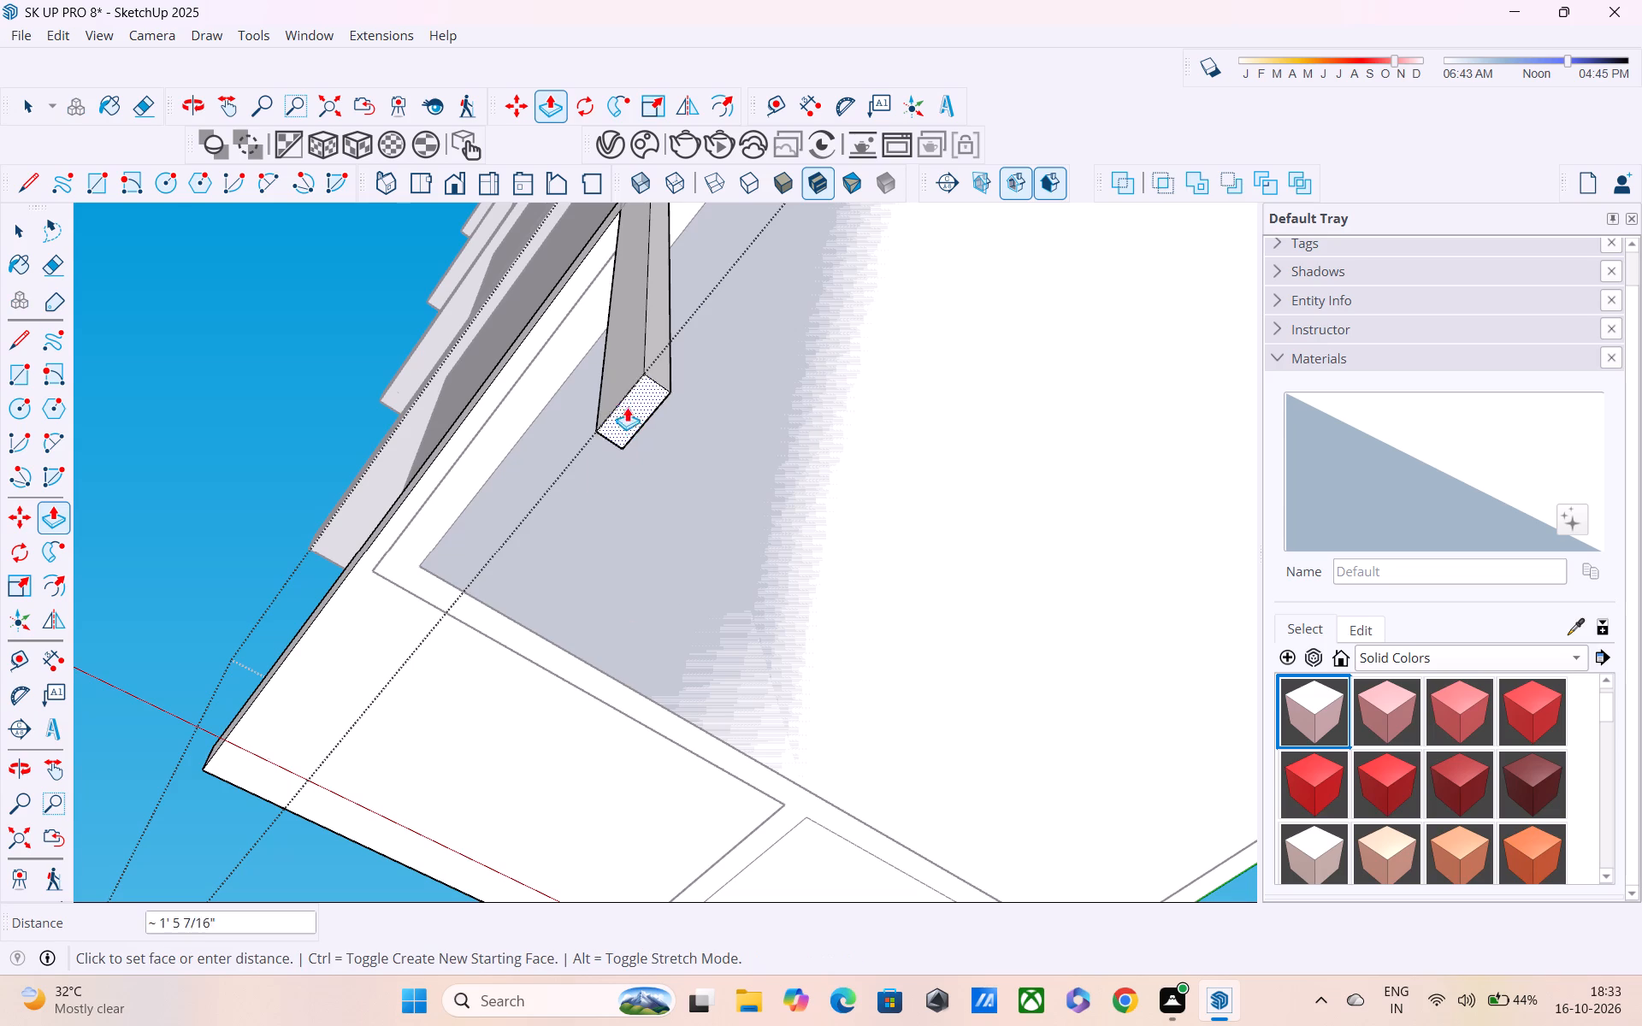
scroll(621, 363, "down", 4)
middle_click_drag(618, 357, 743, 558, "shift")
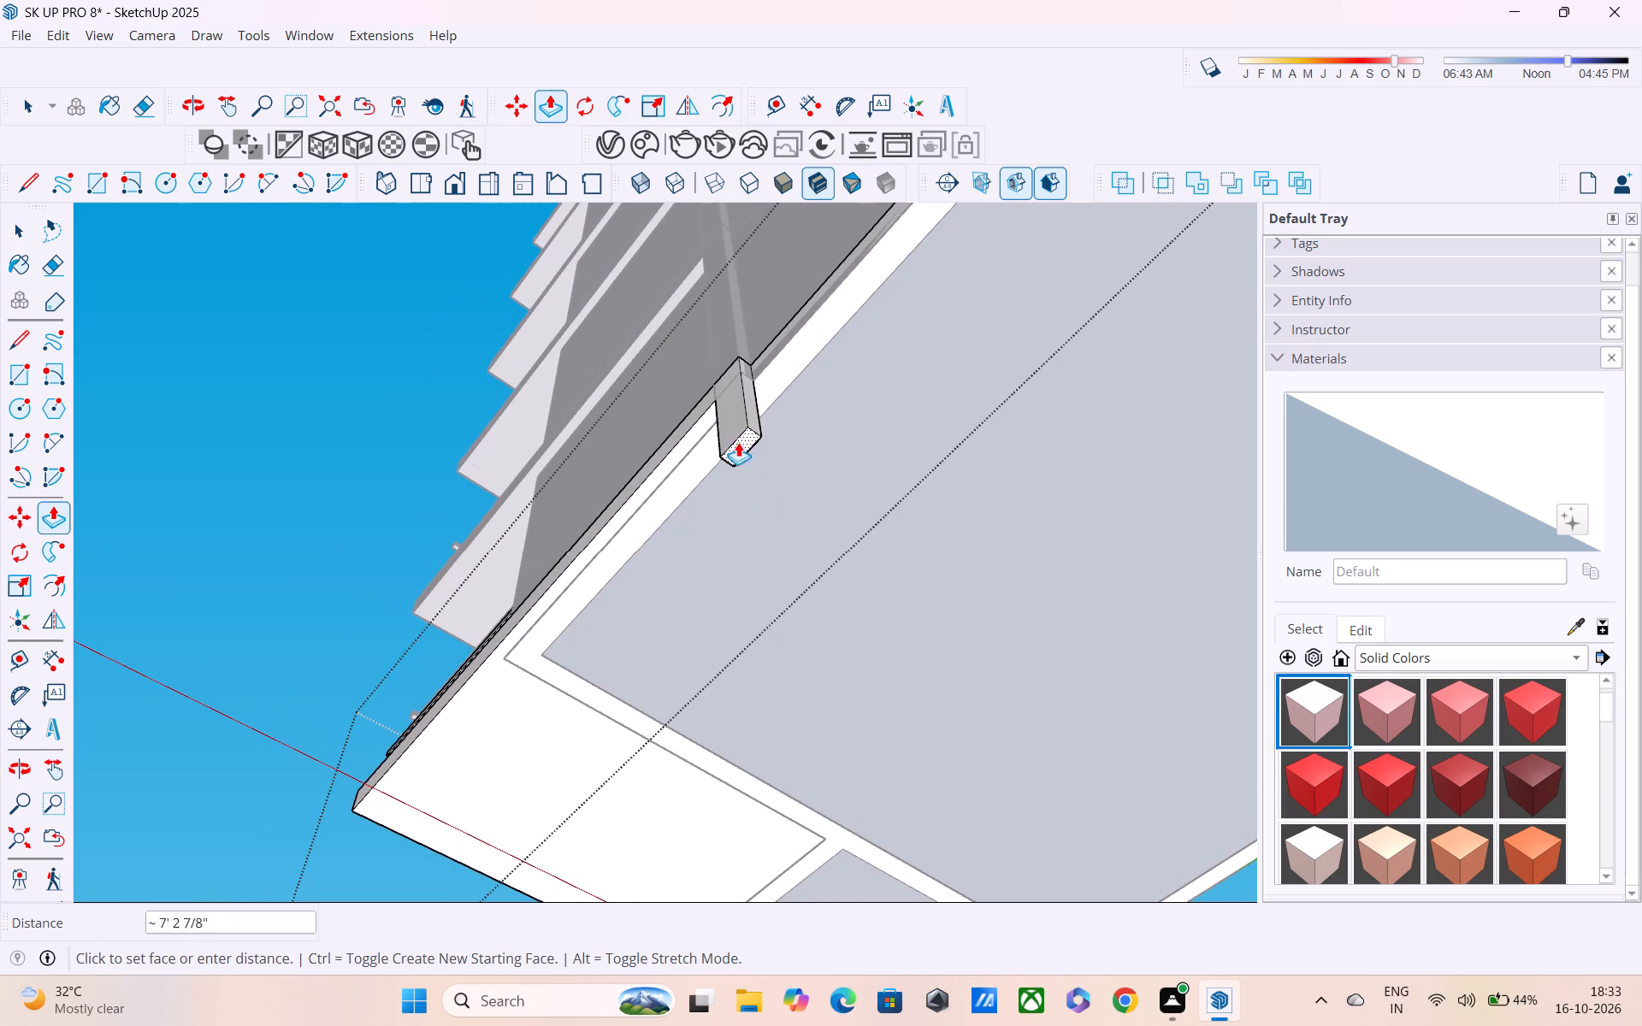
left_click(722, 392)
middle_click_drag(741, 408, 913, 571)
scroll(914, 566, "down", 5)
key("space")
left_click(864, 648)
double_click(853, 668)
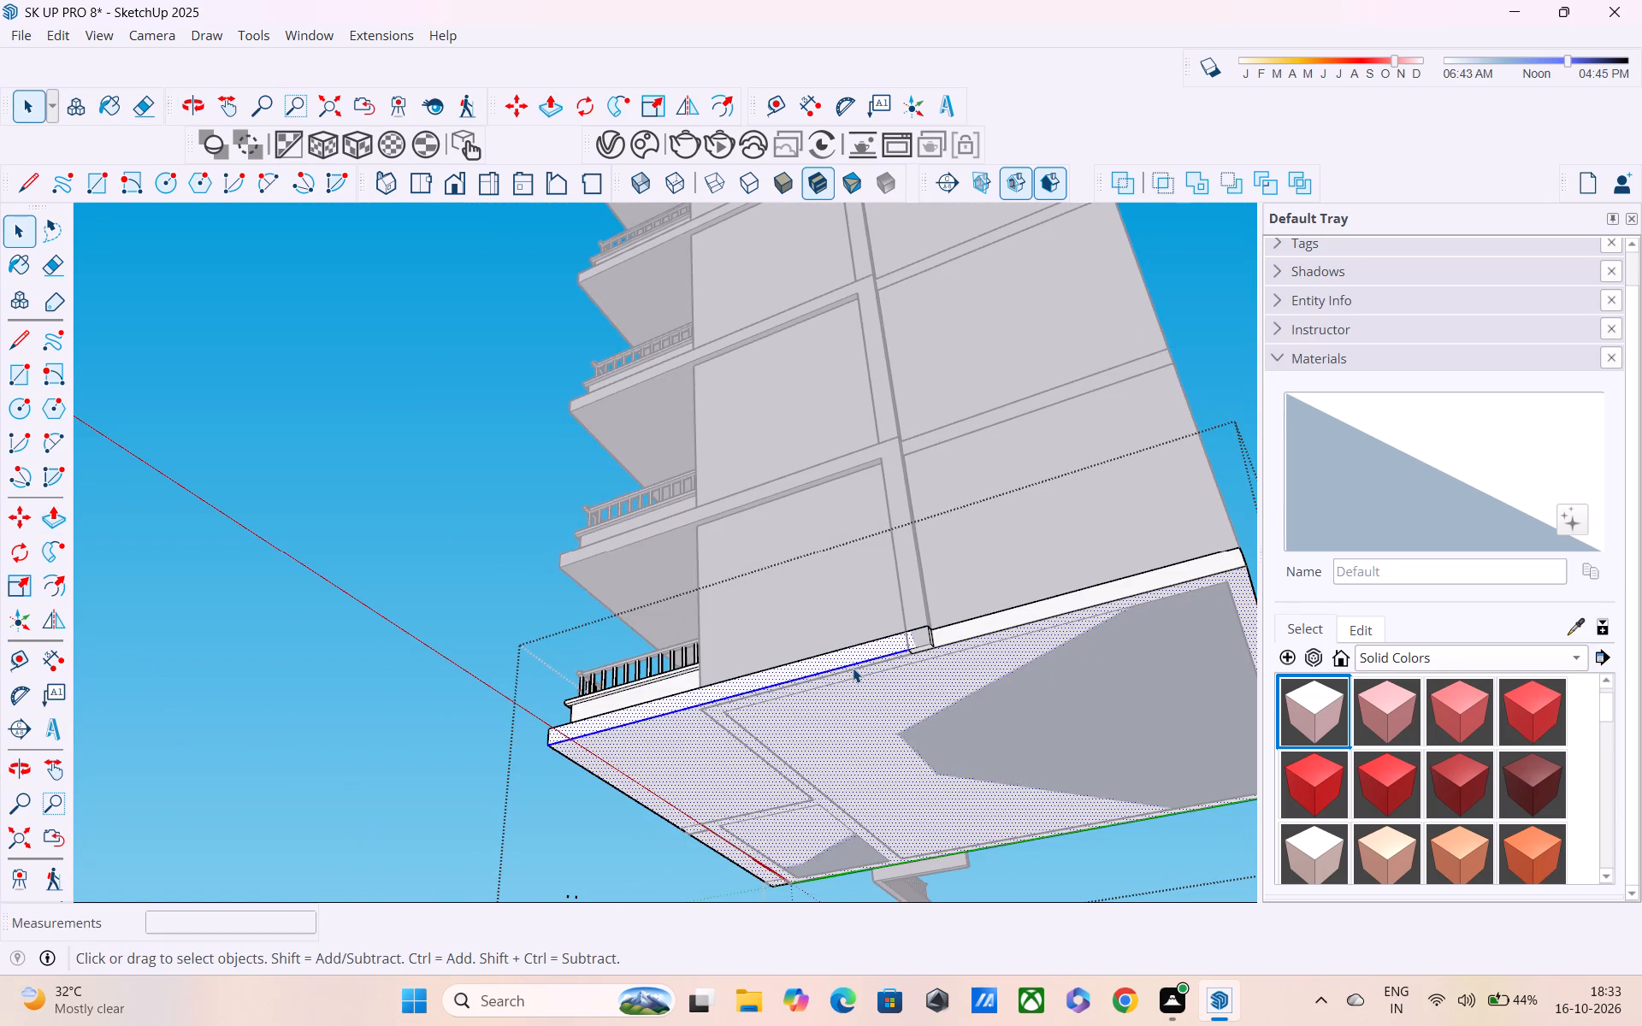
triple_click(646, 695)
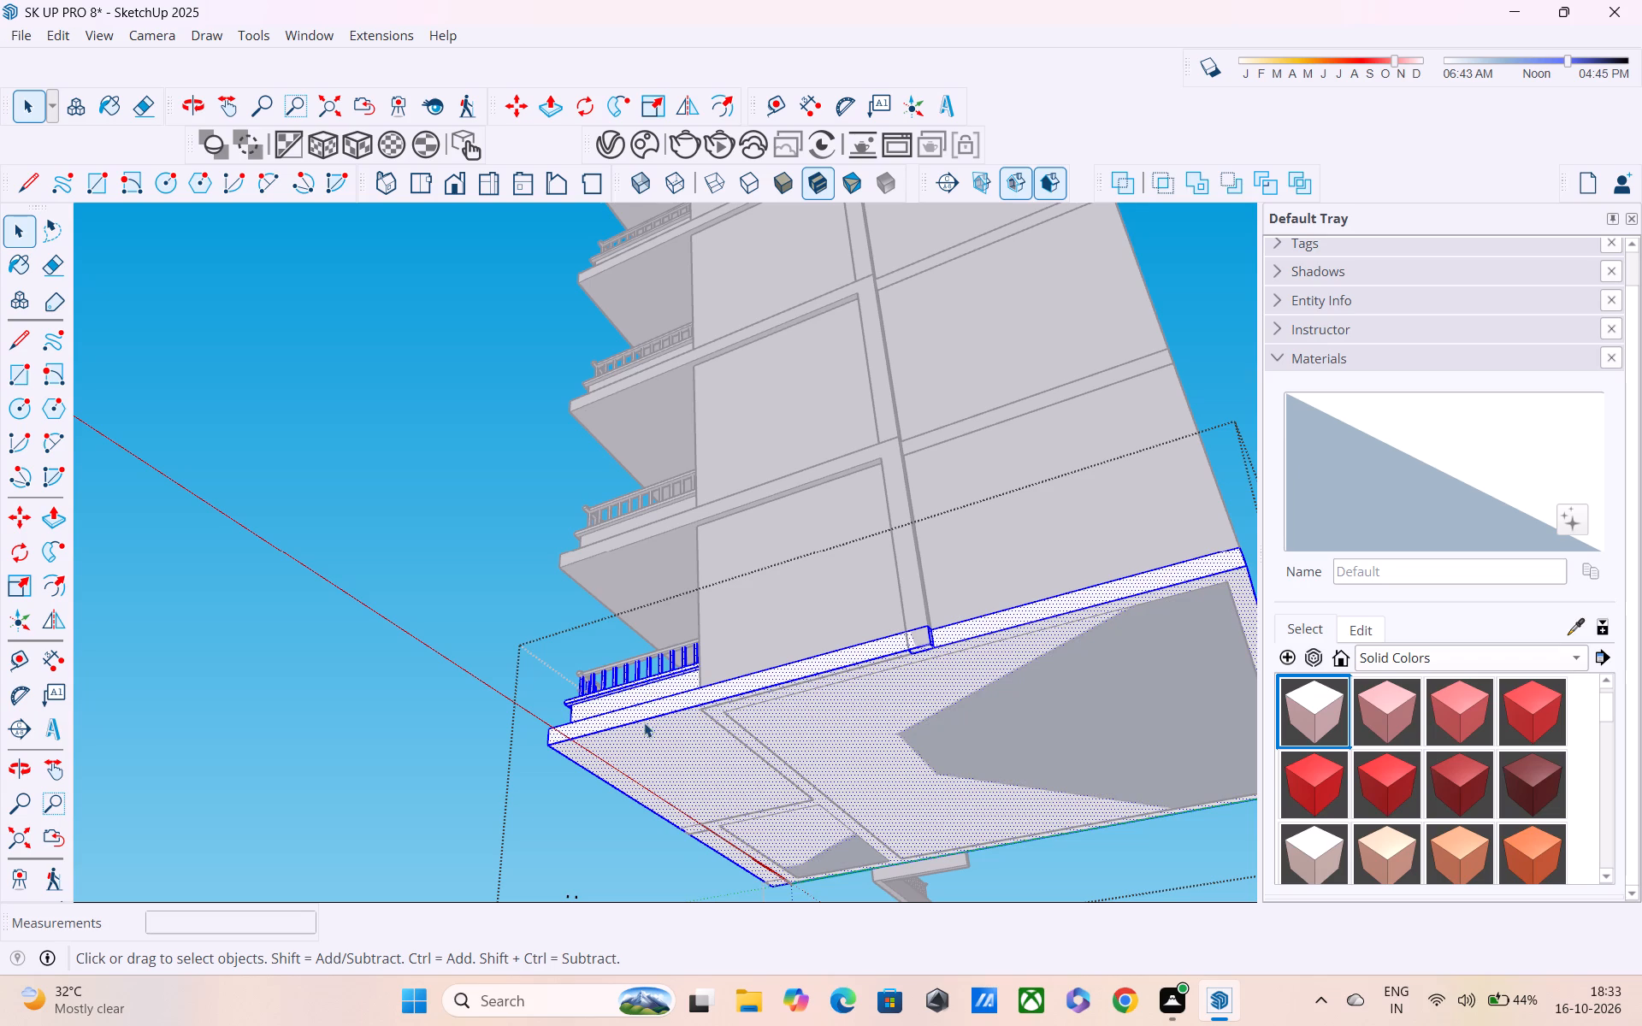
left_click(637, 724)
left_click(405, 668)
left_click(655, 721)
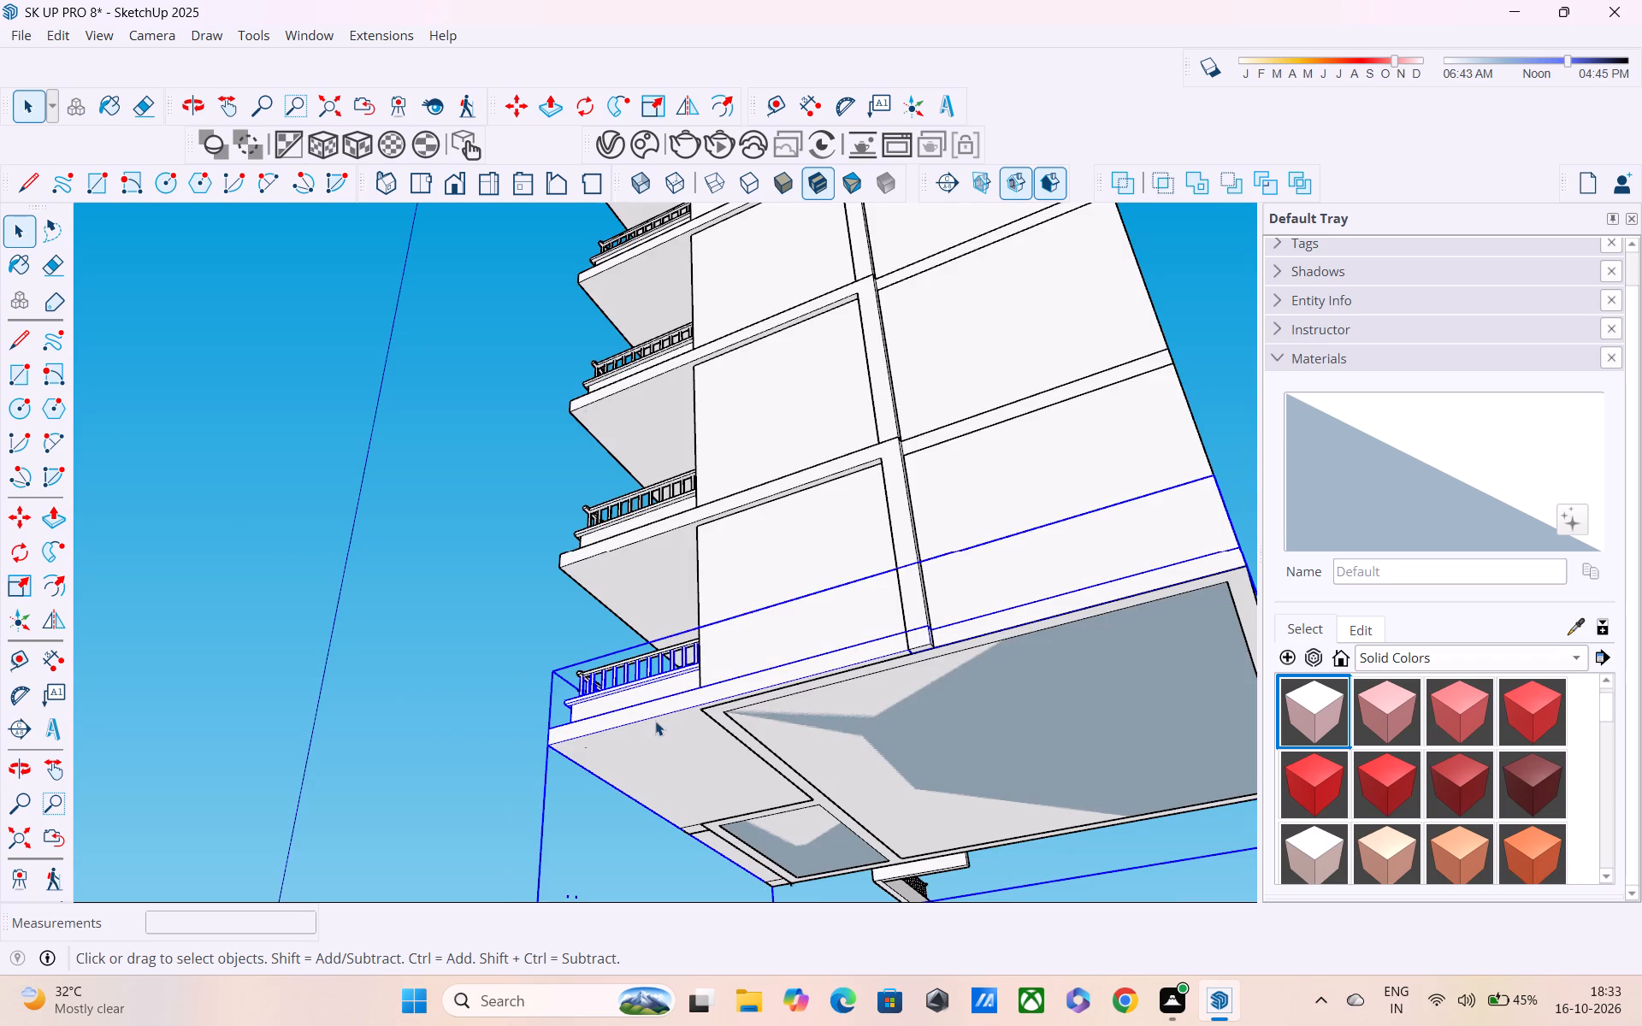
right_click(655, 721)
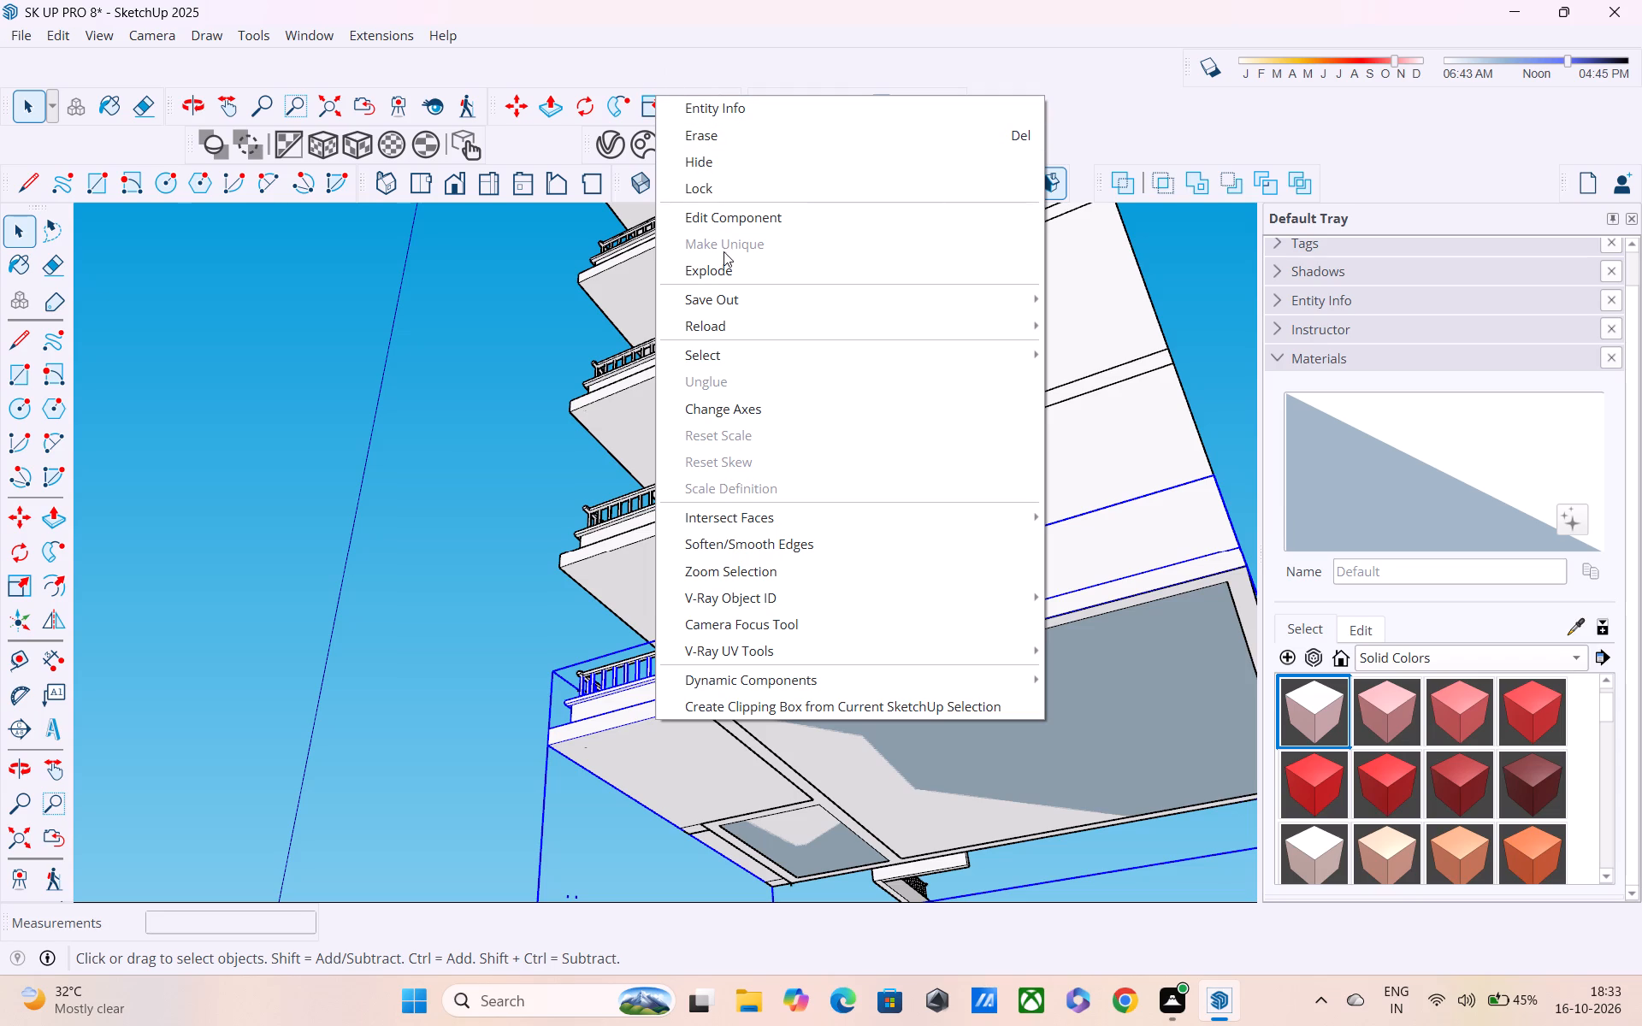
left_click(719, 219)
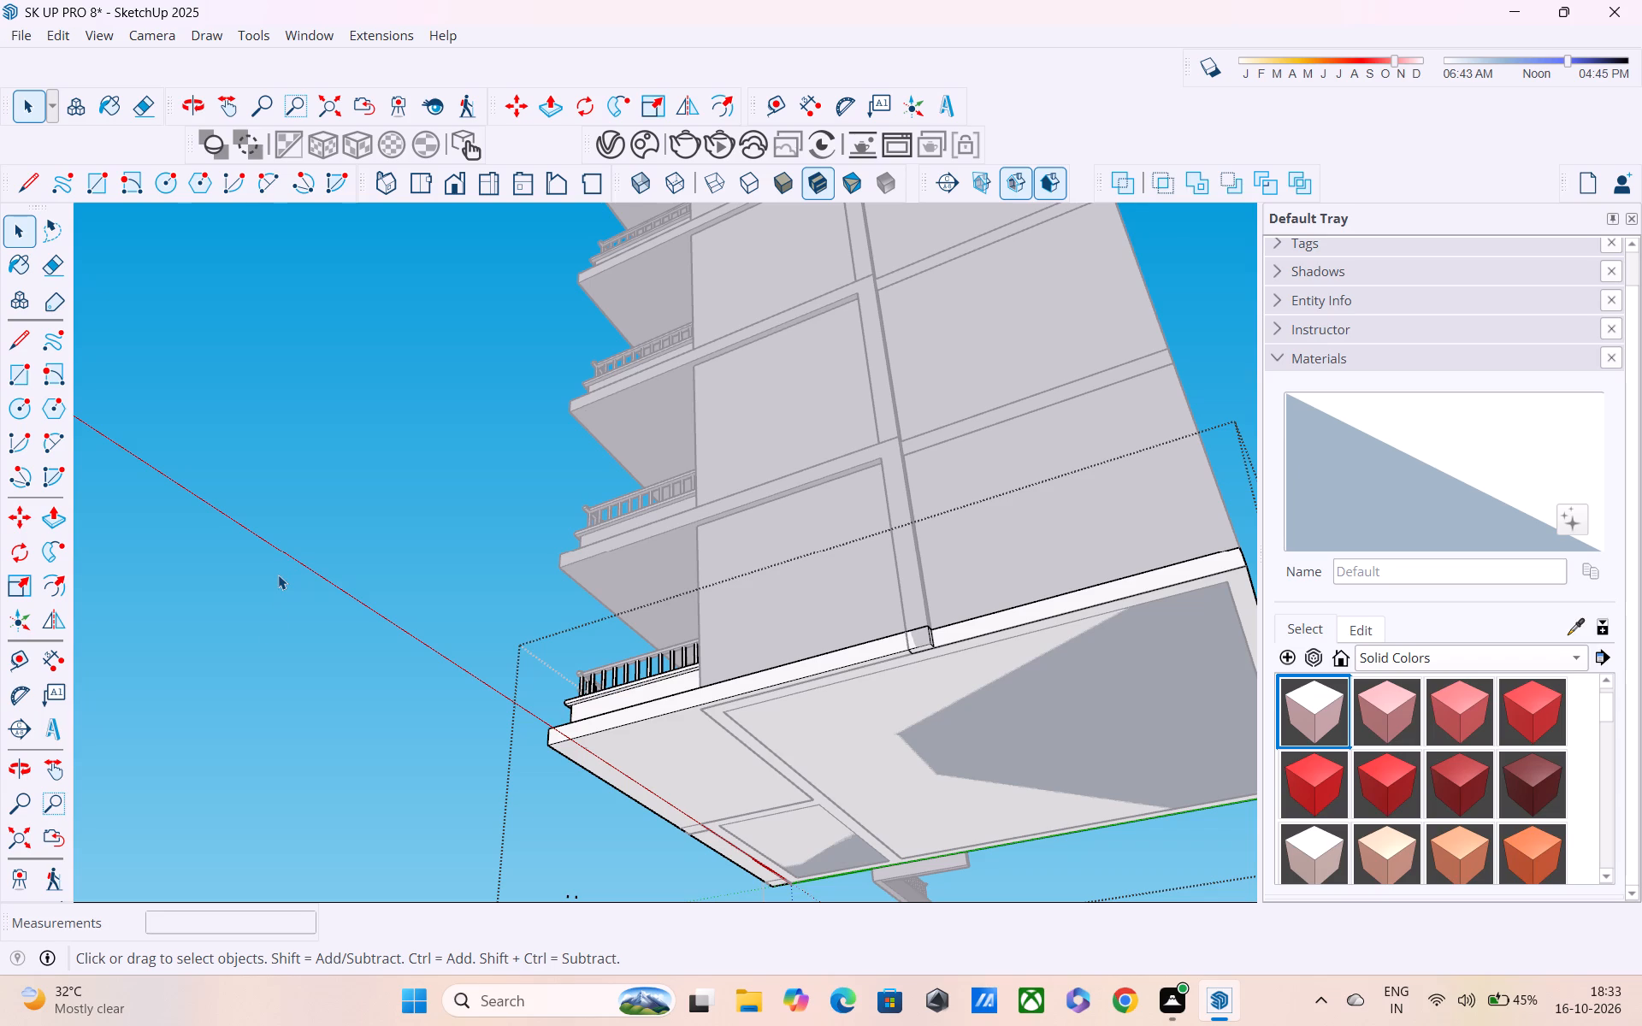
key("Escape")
Examine the facade's ledges and vertical bands from several angles, from the ground storey up to the roof.
scroll(275, 575, "down", 4)
middle_click_drag(294, 575, 393, 799, "shift")
middle_click_drag(443, 485, 623, 551)
middle_click_drag(740, 236, 800, 484)
scroll(816, 214, "up", 2)
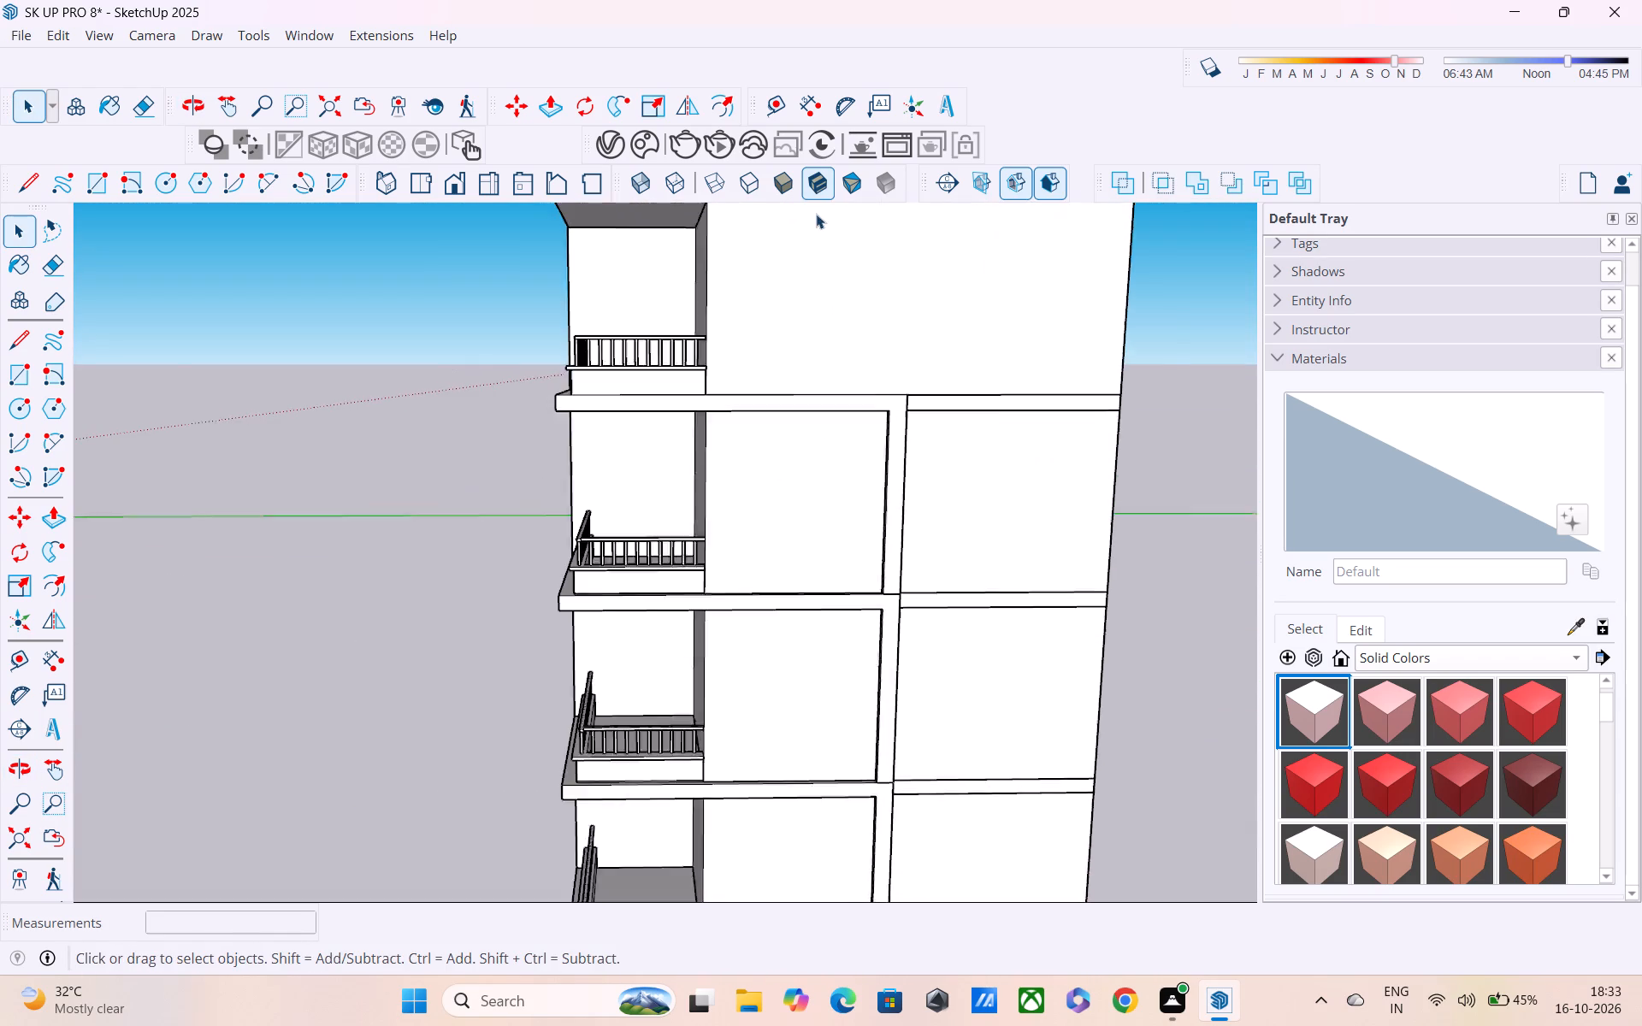
scroll(816, 214, "up", 2)
middle_click_drag(913, 258, 465, 381)
scroll(465, 380, "up", 4)
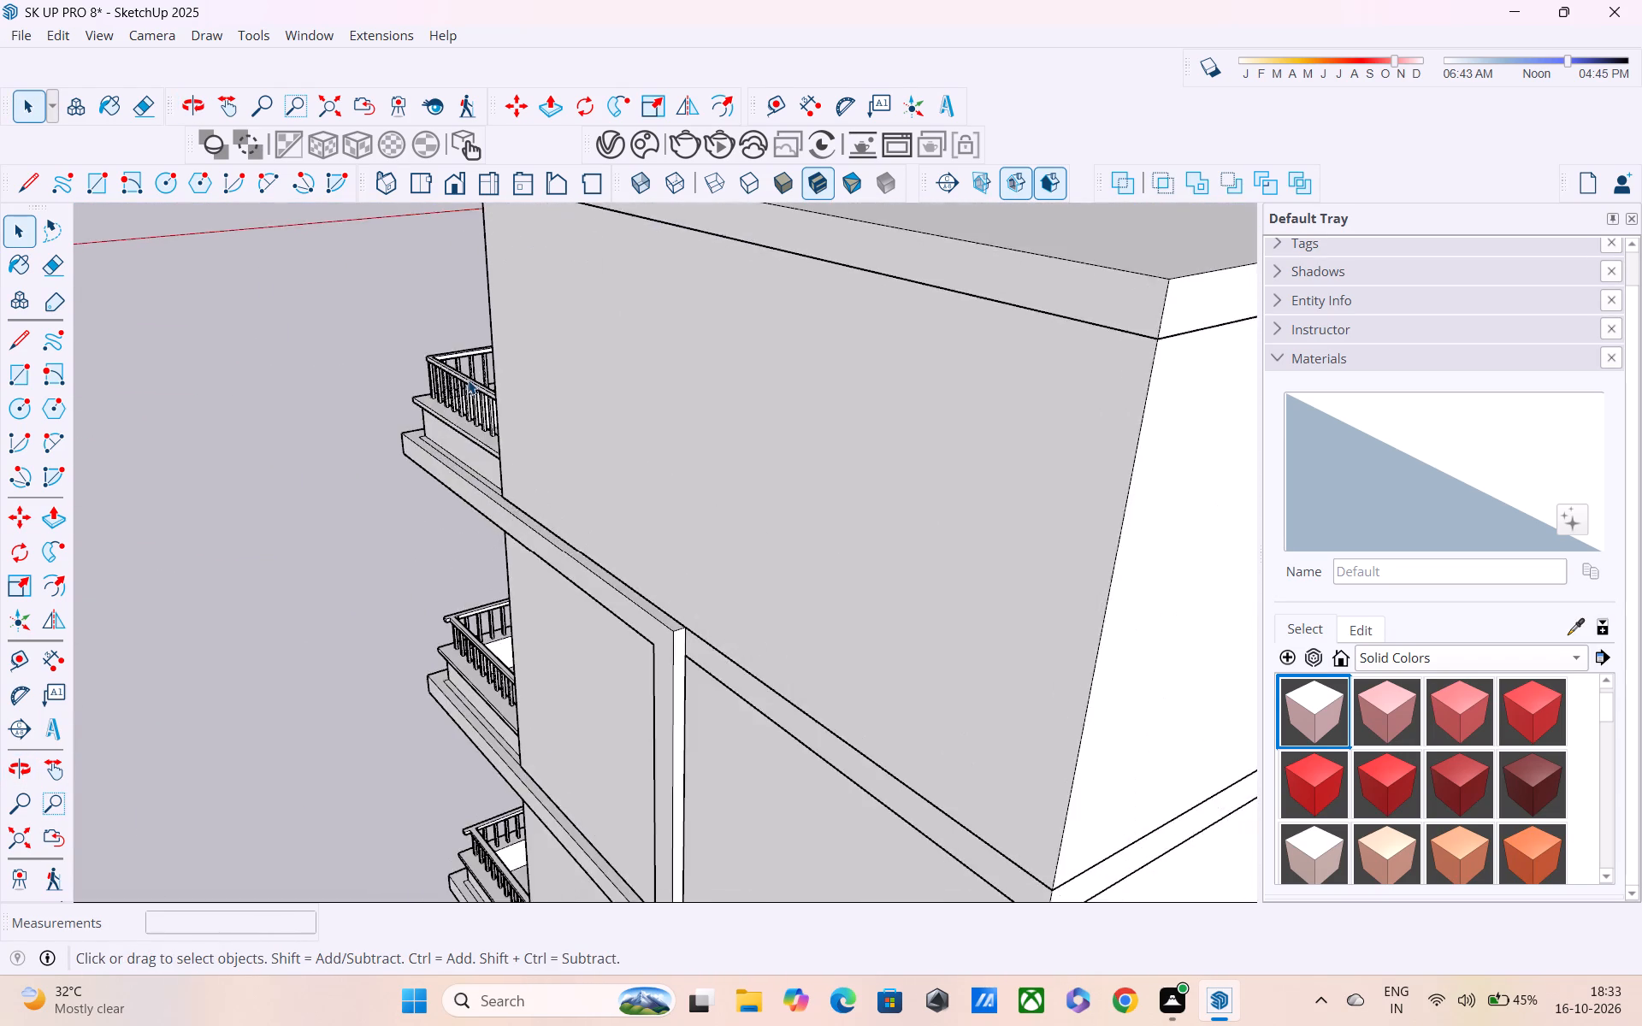
scroll(474, 384, "down", 4)
middle_click_drag(700, 481, 966, 385)
scroll(962, 386, "up", 1)
scroll(962, 386, "down", 5)
middle_click_drag(962, 410, 962, 369)
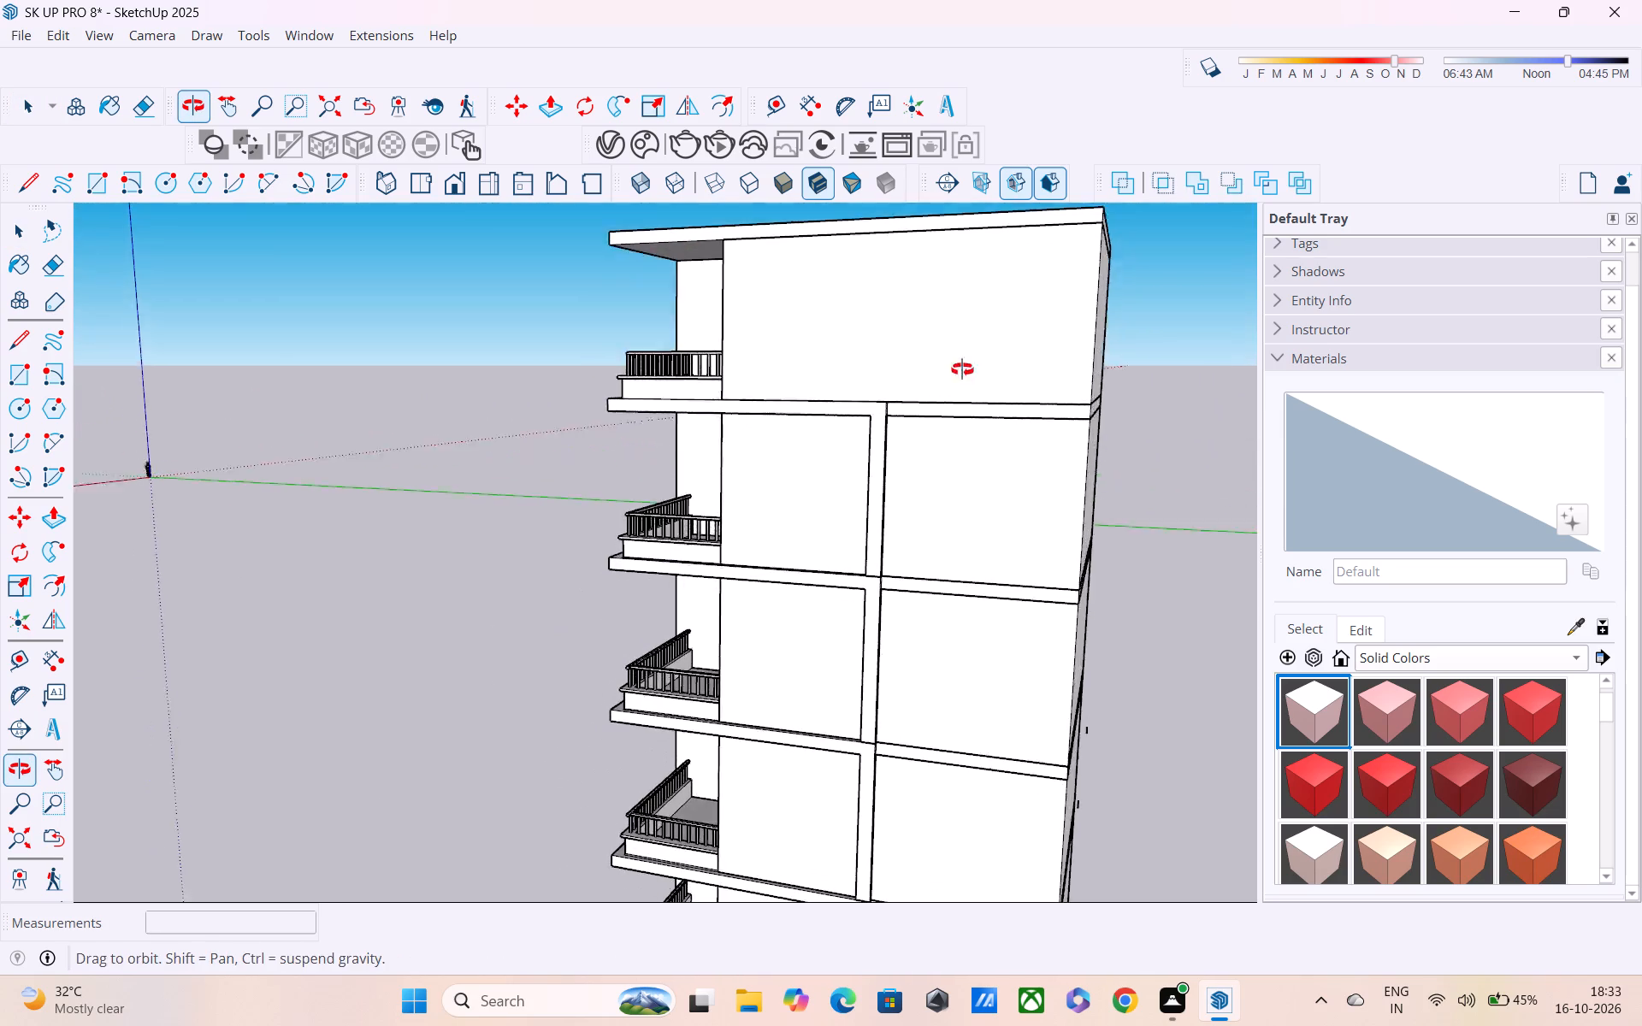
middle_click_drag(962, 369, 960, 272)
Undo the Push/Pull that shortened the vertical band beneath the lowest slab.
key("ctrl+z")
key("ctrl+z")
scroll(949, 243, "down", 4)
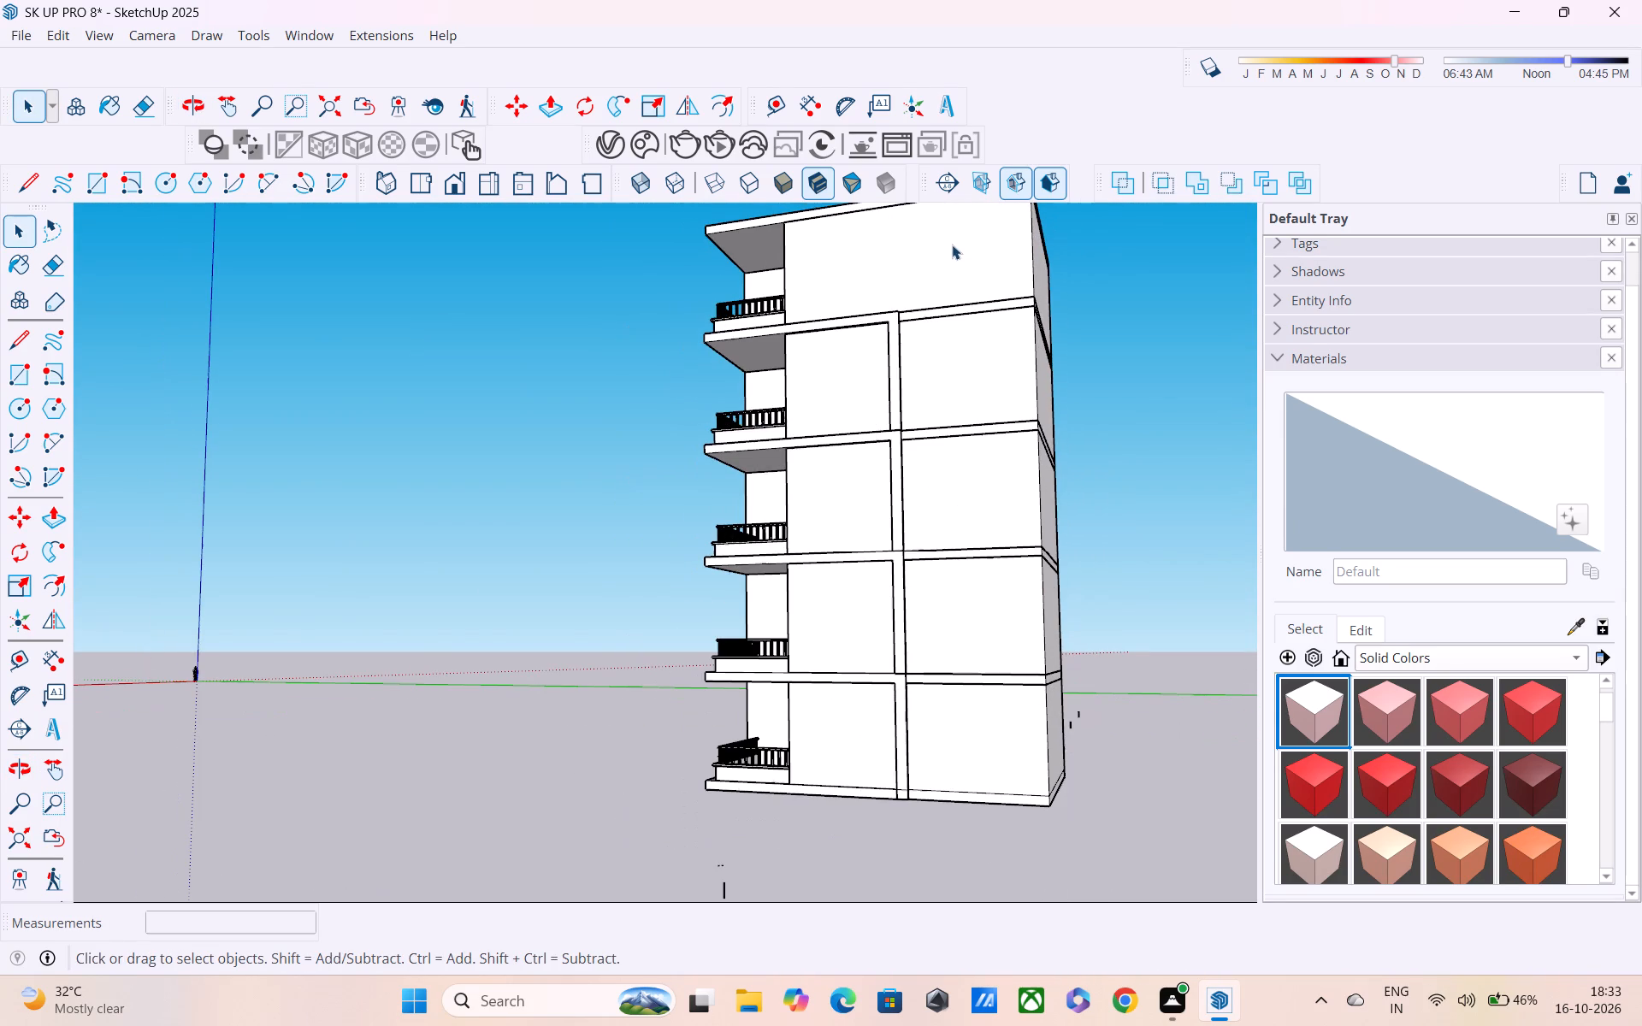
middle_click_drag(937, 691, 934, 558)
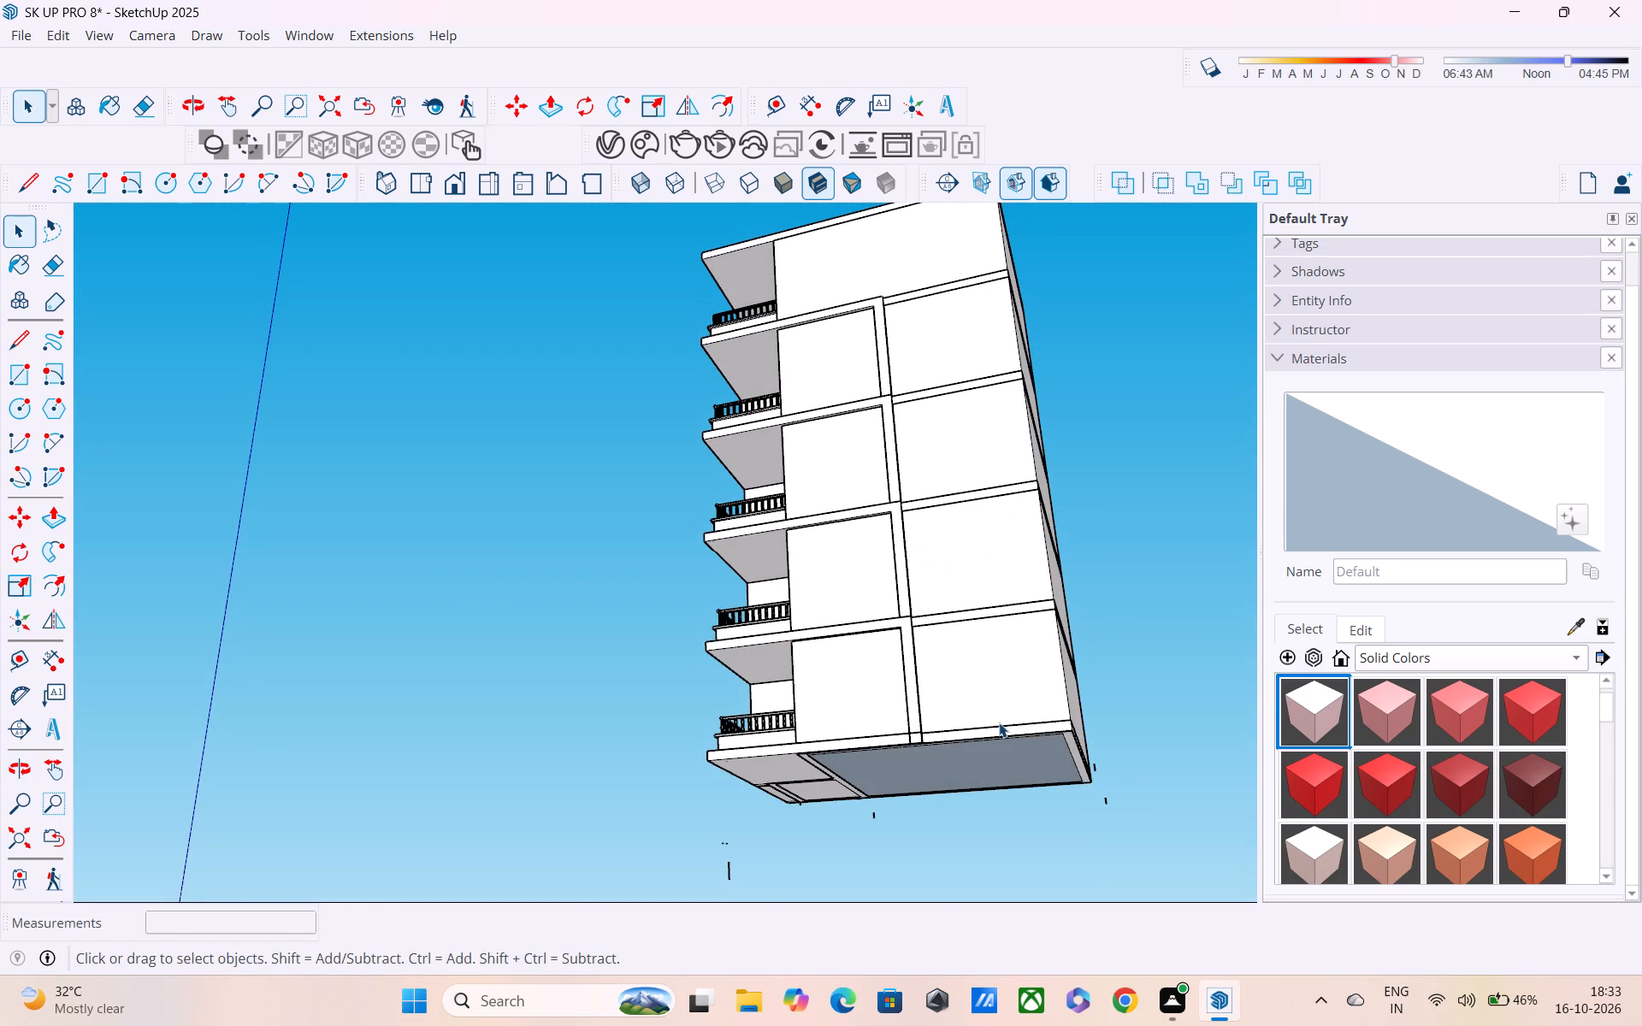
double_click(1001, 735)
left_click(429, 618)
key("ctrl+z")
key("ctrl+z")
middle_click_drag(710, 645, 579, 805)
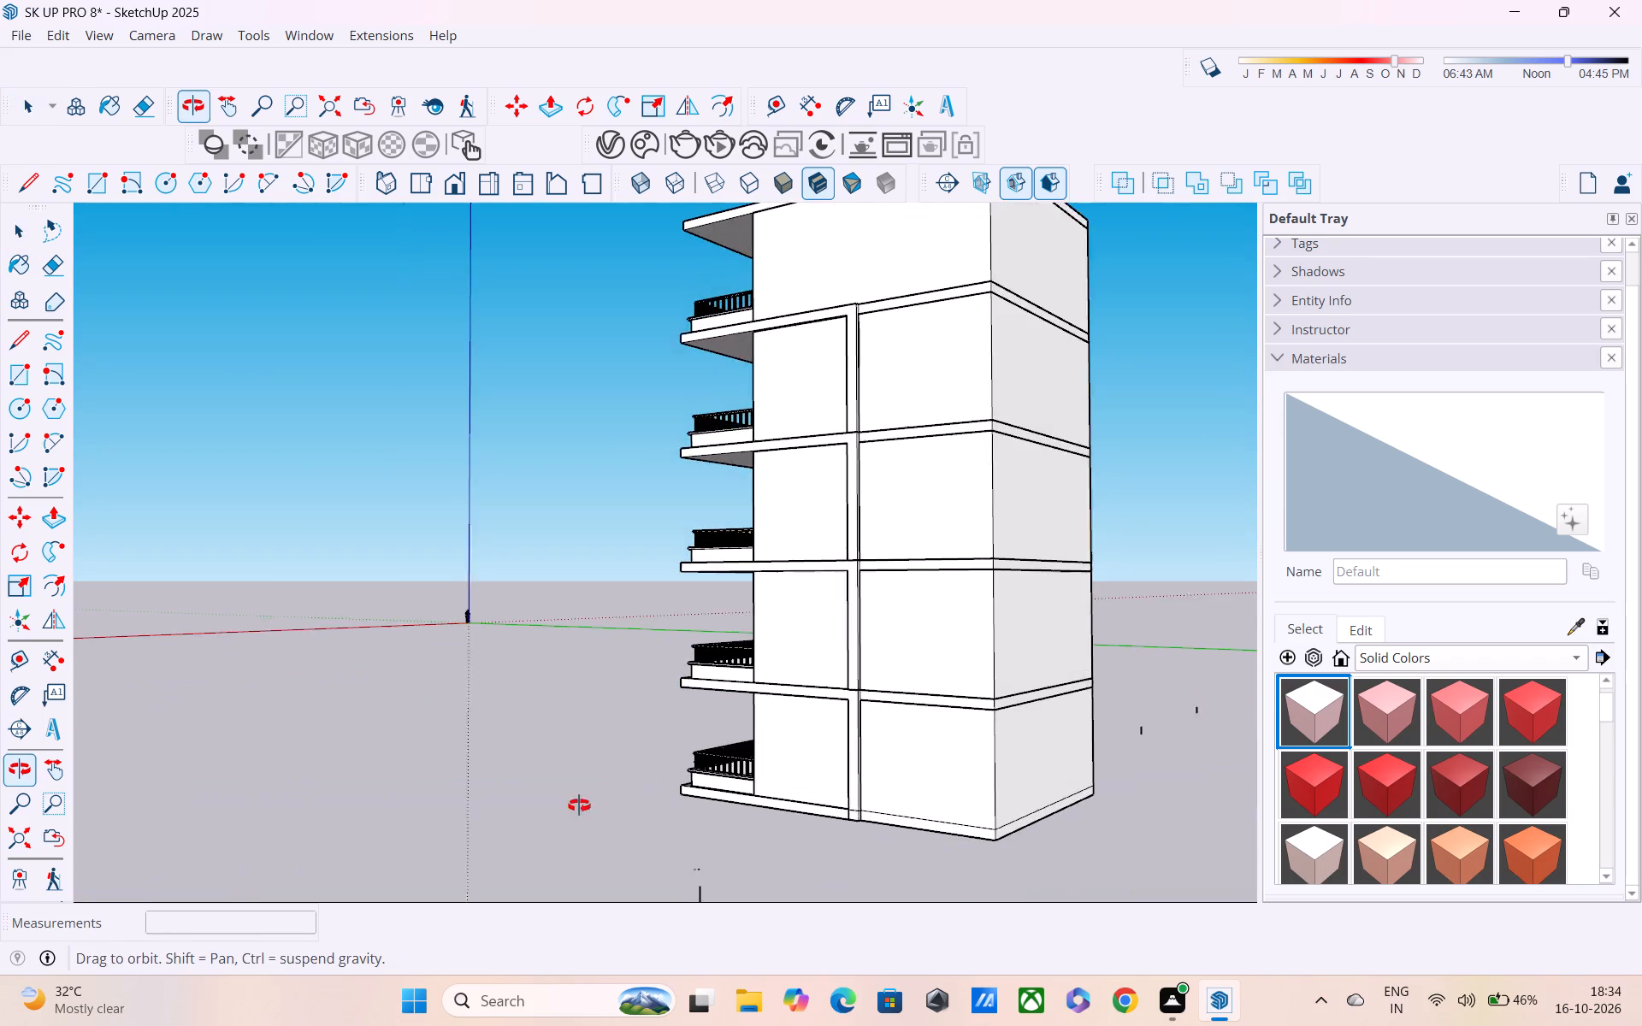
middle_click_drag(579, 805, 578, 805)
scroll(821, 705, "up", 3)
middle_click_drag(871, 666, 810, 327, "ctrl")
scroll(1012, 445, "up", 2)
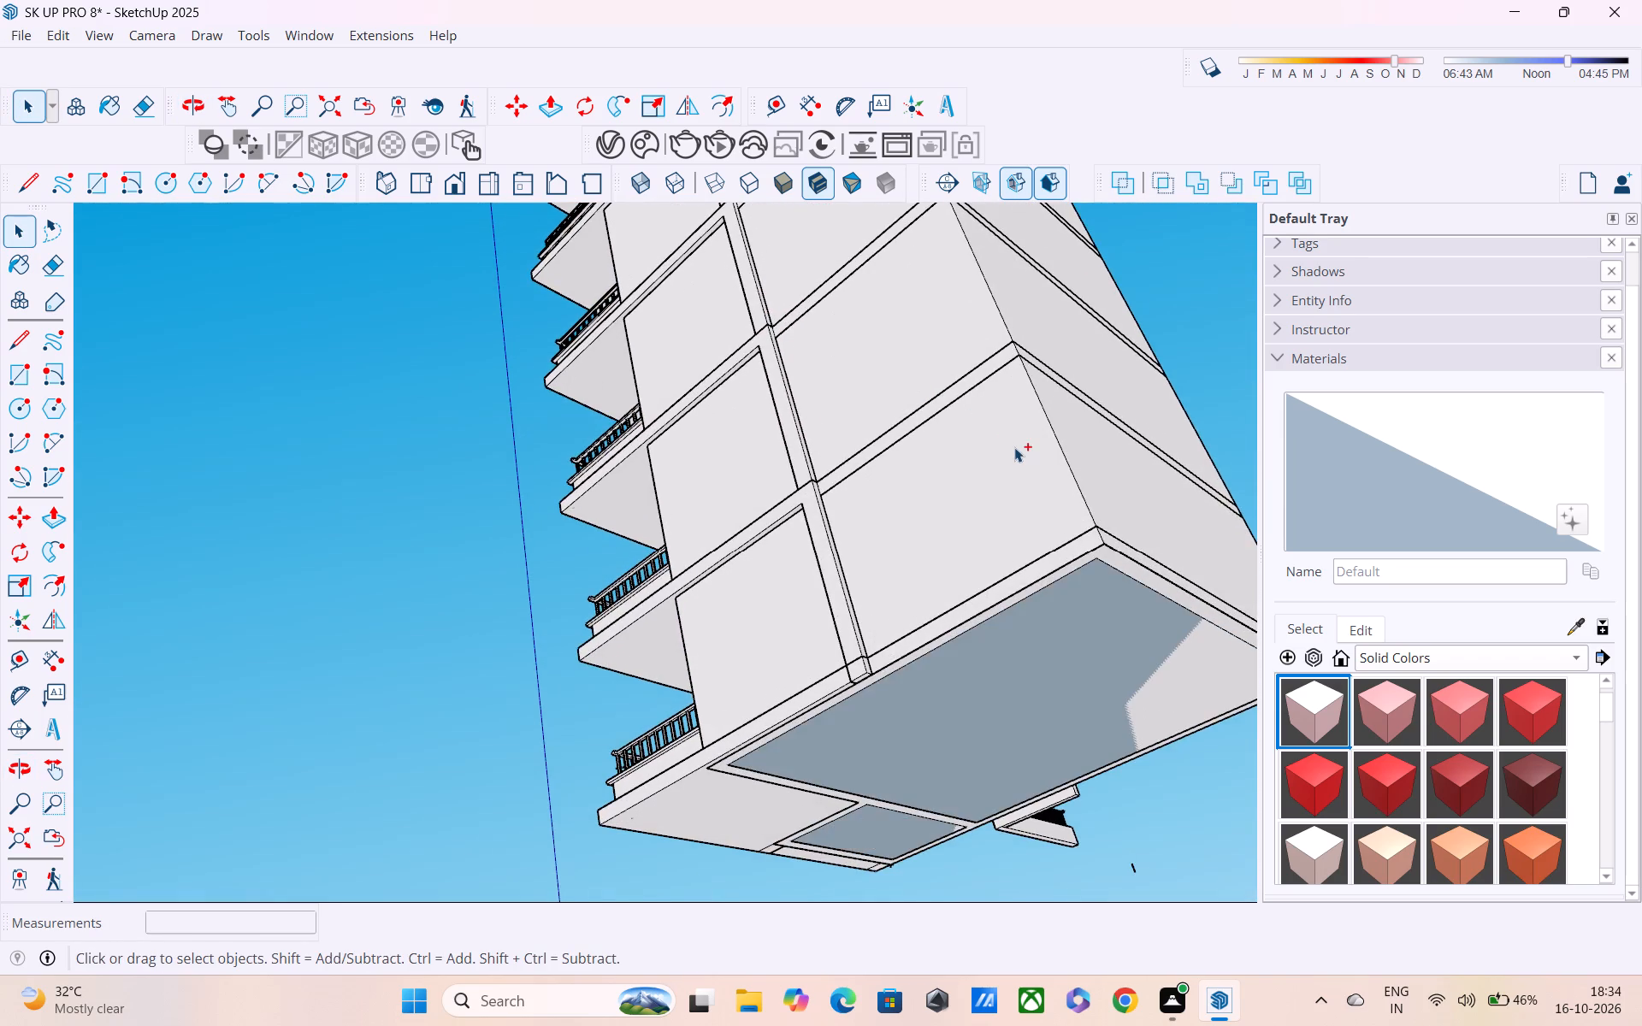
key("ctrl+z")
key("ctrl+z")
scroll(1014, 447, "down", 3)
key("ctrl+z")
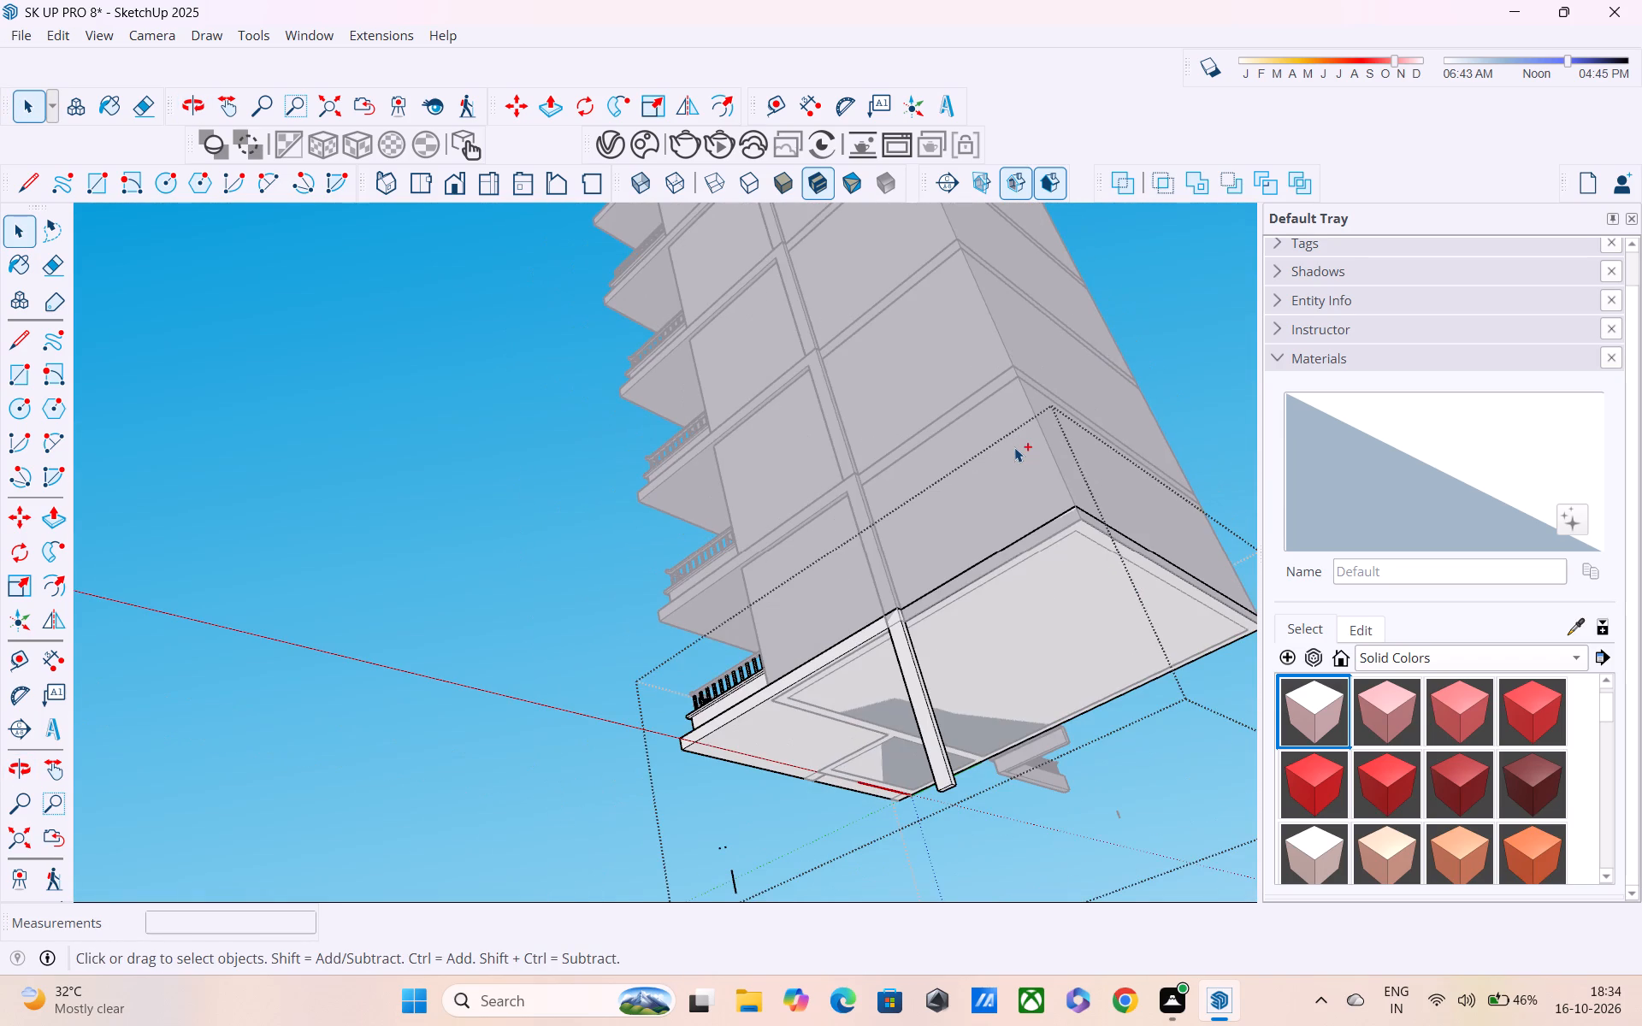
Undo further back to remove the vertical bands between the storeys, keeping the slab-edge ledges.
key("ctrl+z")
key("ctrl+z")
key("ctrl+z")
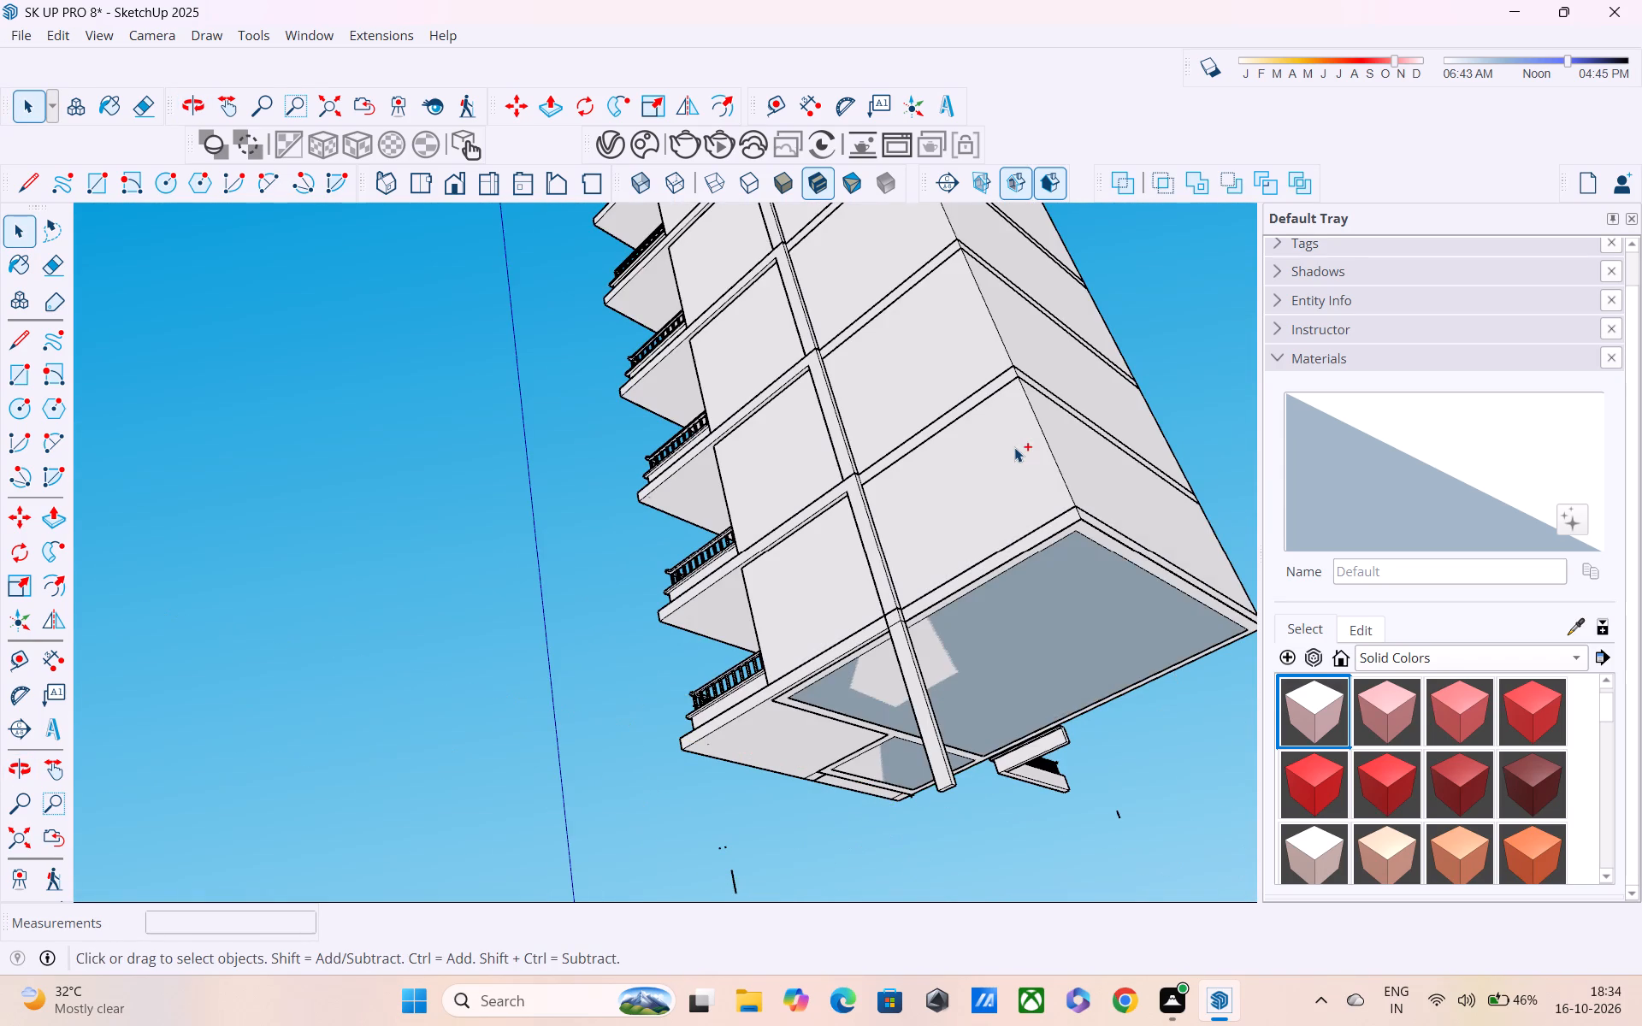
key("ctrl+z")
key("ctrl+z")
key("ctrl+z")
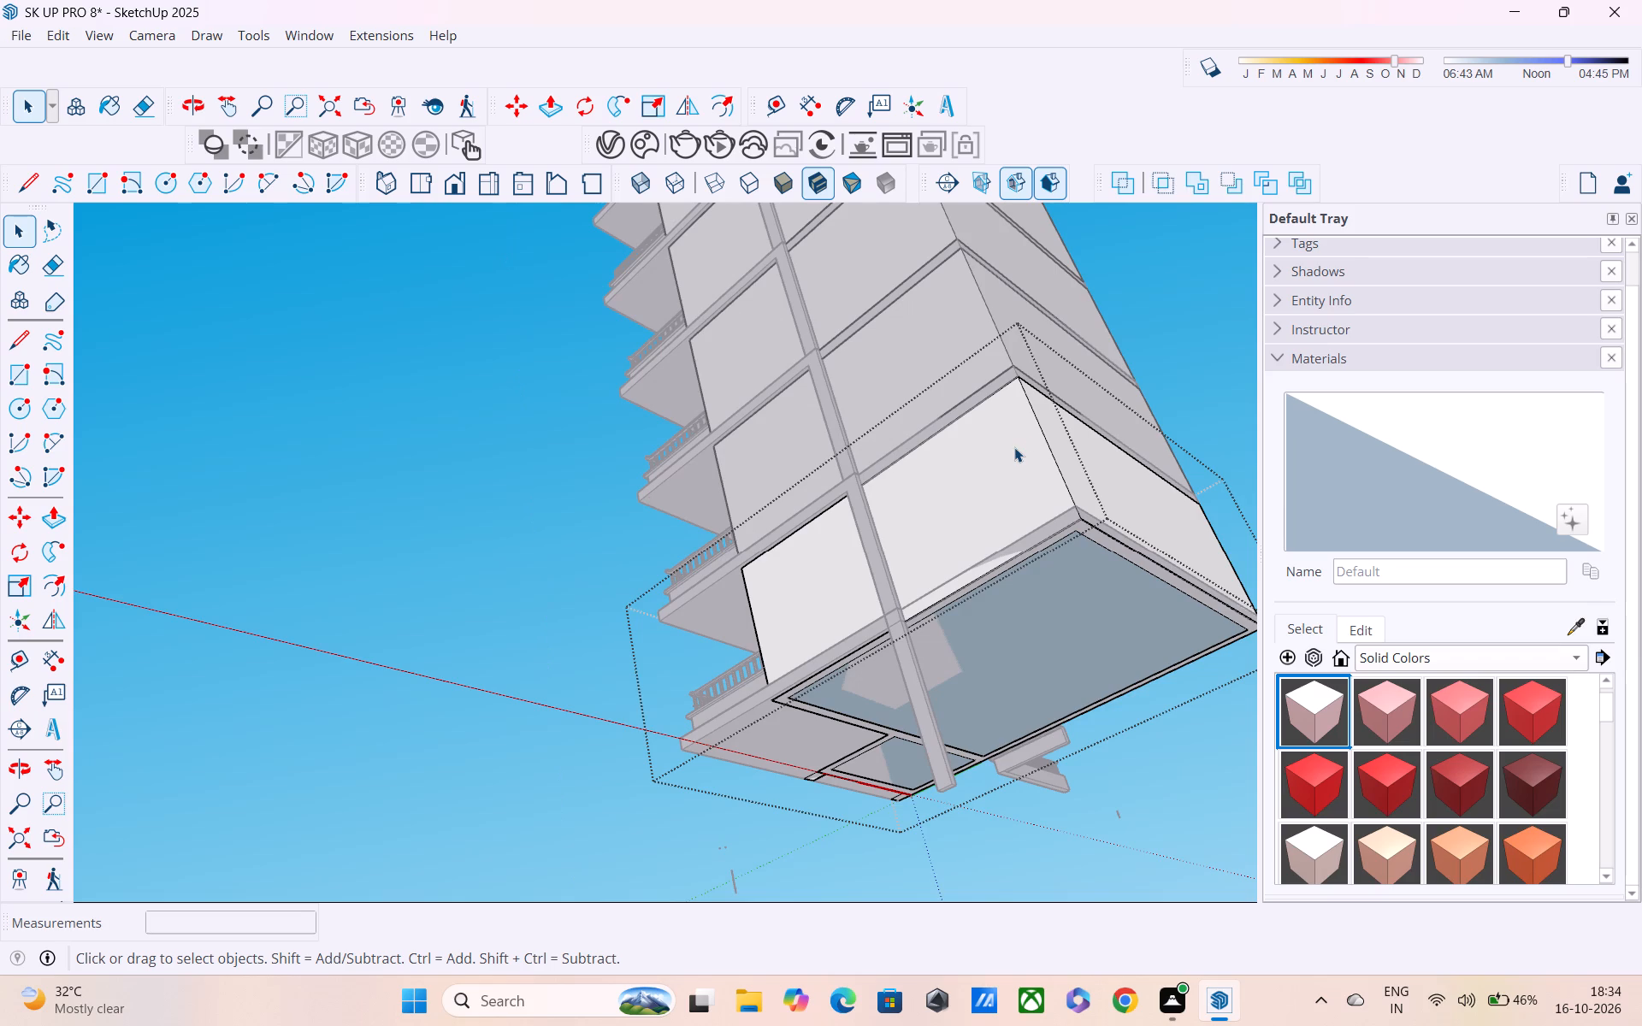
key("ctrl+z")
key("ctrl+z")
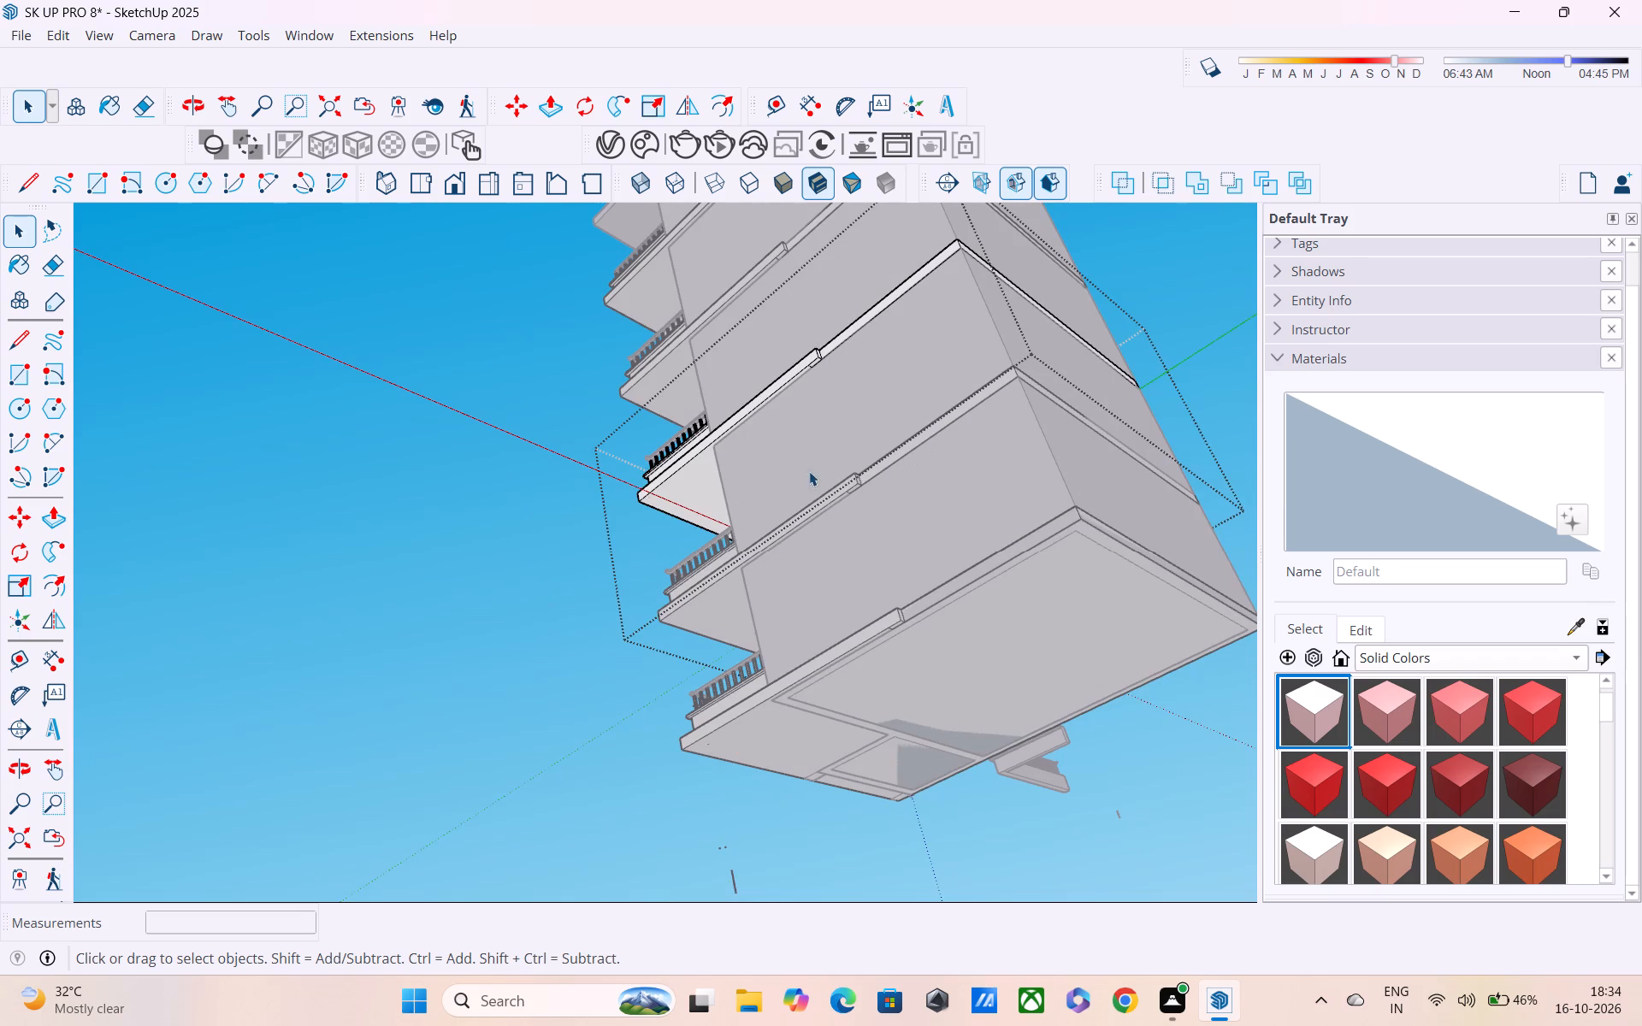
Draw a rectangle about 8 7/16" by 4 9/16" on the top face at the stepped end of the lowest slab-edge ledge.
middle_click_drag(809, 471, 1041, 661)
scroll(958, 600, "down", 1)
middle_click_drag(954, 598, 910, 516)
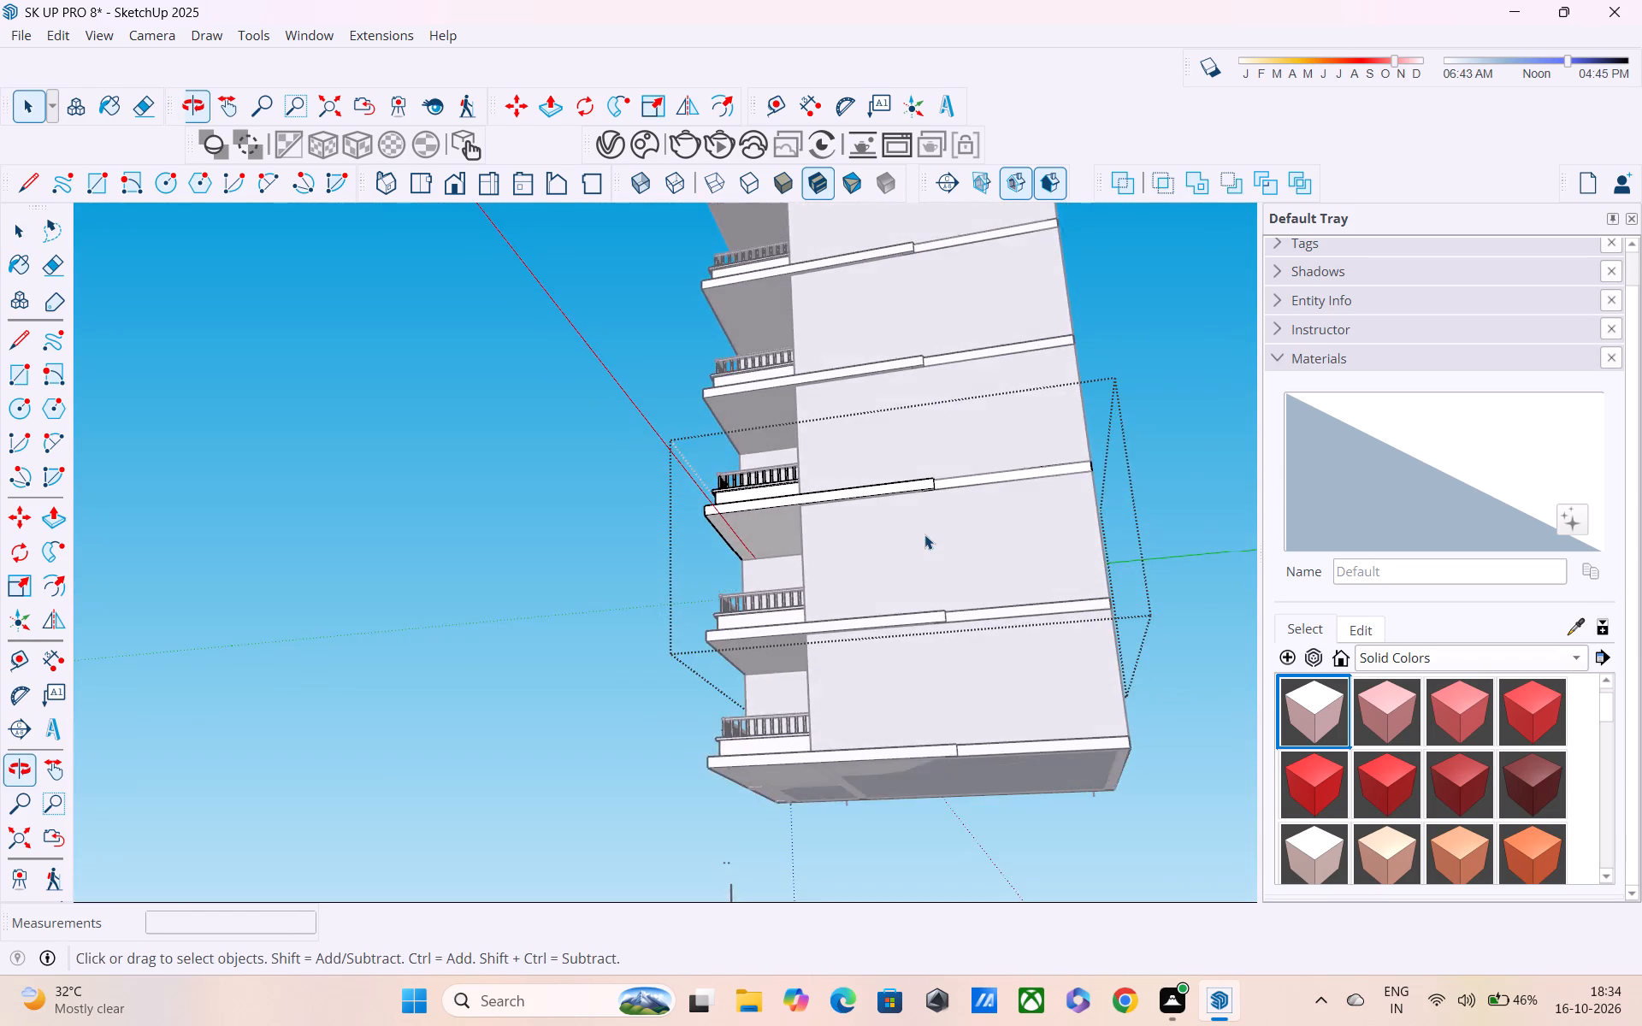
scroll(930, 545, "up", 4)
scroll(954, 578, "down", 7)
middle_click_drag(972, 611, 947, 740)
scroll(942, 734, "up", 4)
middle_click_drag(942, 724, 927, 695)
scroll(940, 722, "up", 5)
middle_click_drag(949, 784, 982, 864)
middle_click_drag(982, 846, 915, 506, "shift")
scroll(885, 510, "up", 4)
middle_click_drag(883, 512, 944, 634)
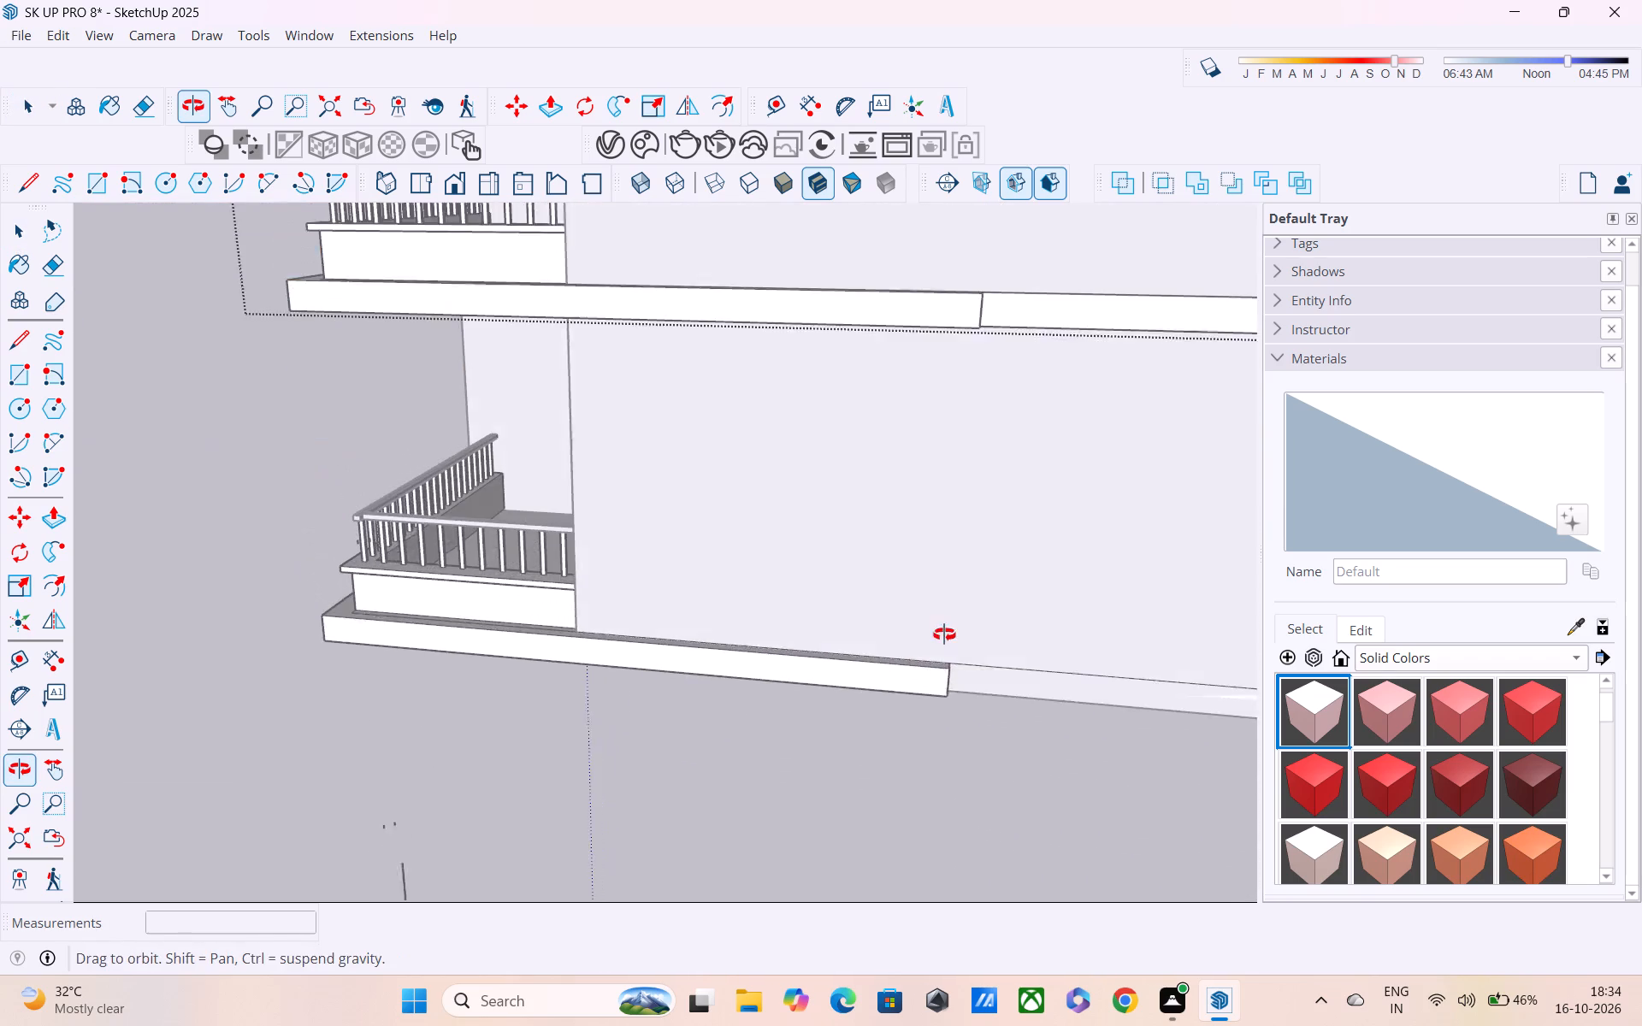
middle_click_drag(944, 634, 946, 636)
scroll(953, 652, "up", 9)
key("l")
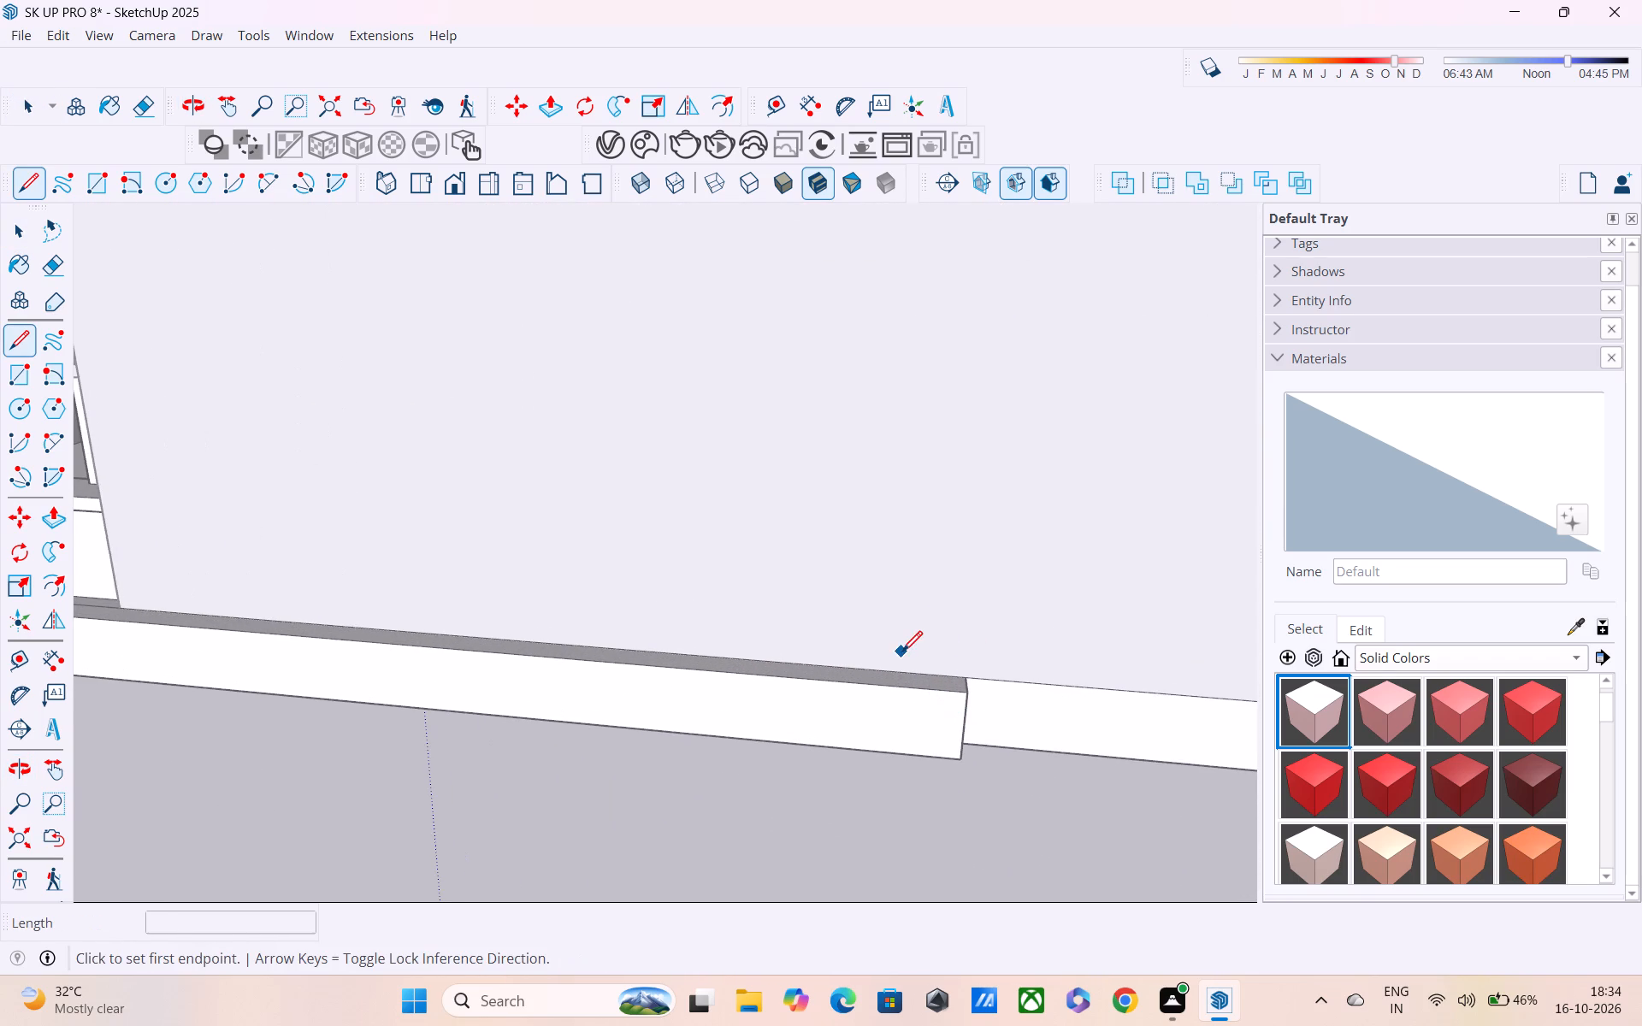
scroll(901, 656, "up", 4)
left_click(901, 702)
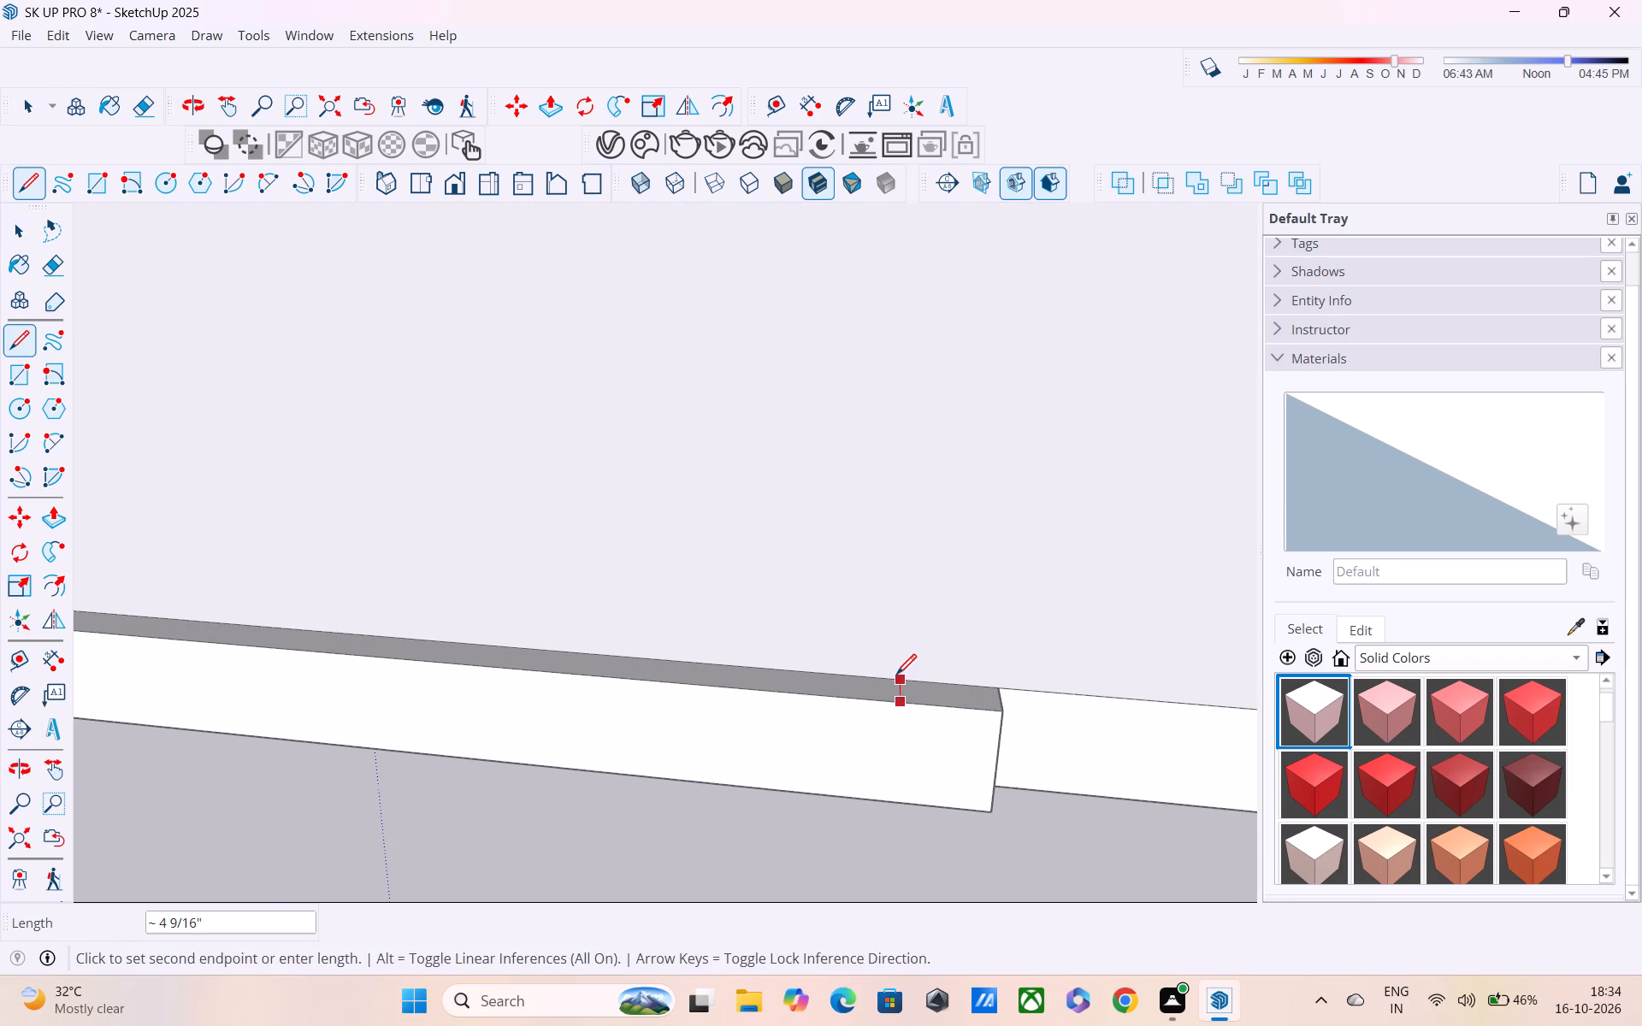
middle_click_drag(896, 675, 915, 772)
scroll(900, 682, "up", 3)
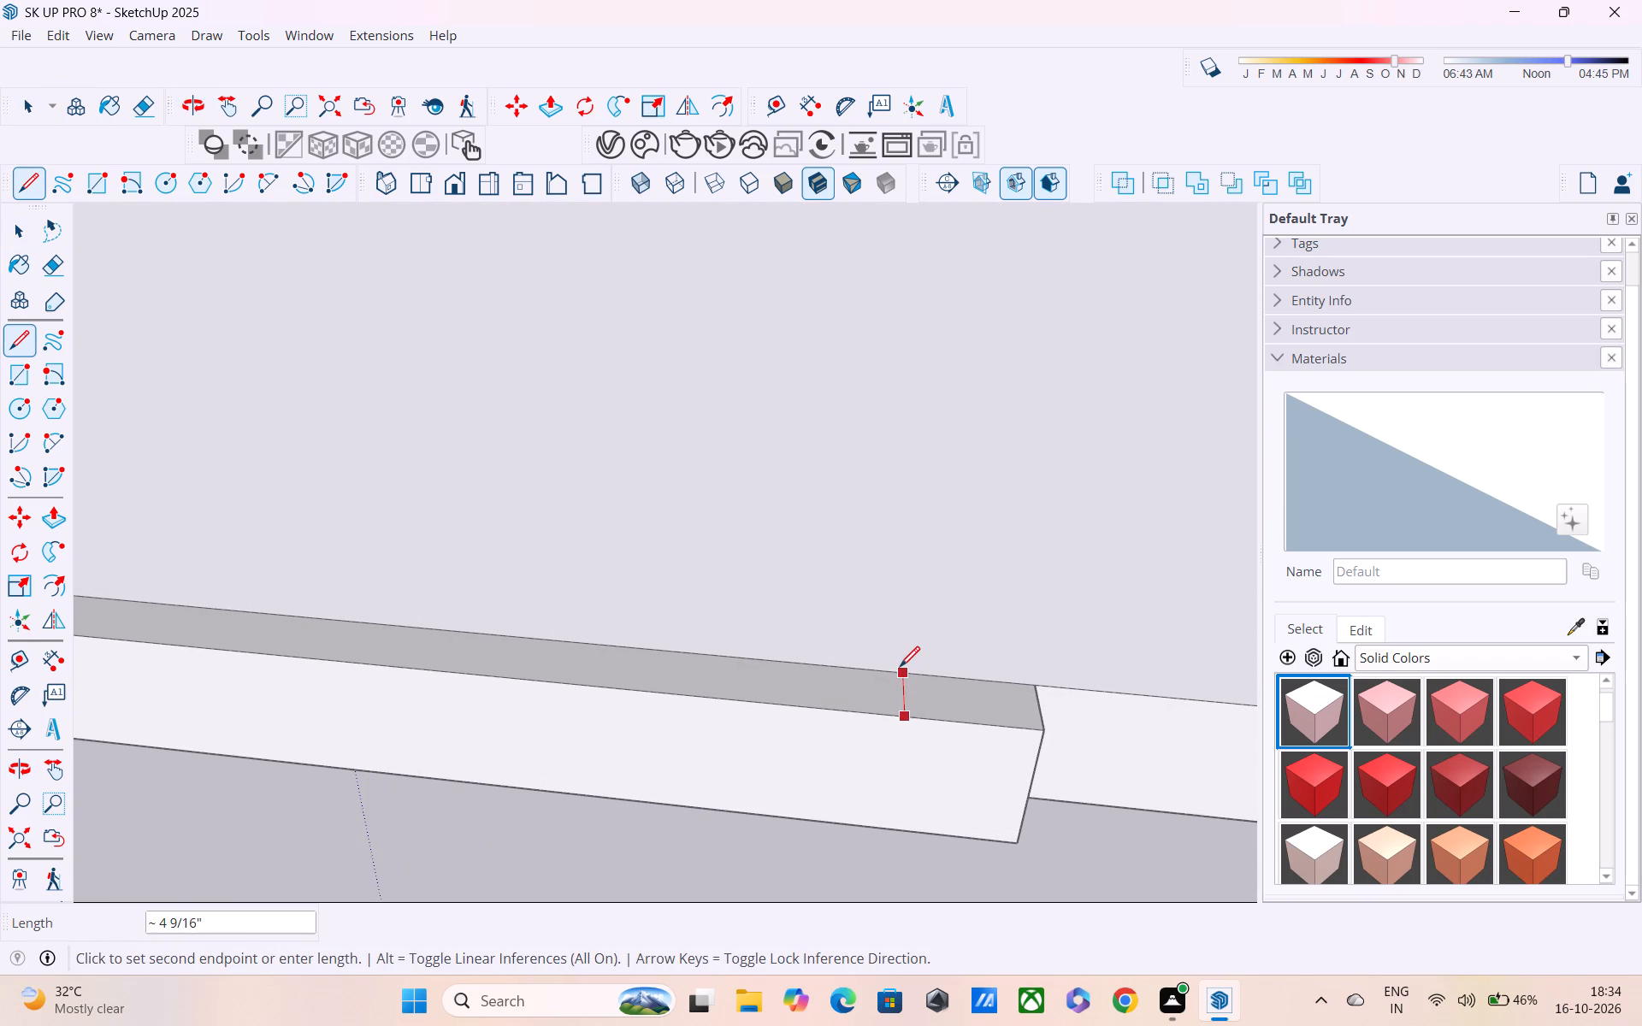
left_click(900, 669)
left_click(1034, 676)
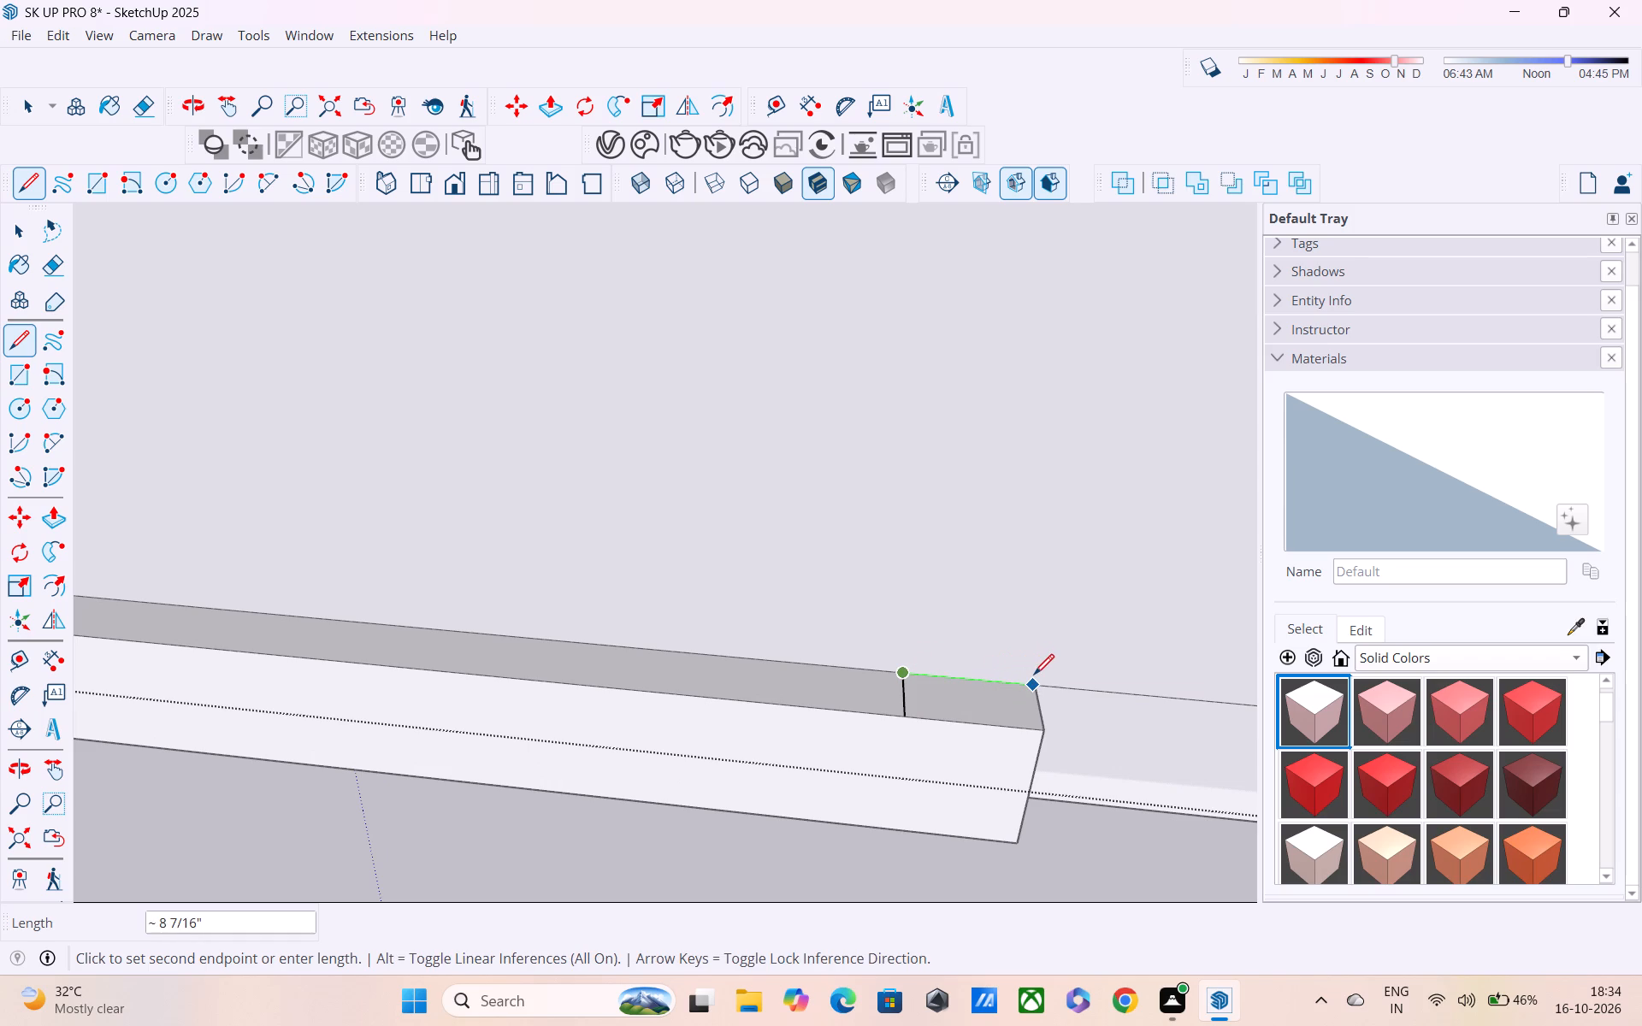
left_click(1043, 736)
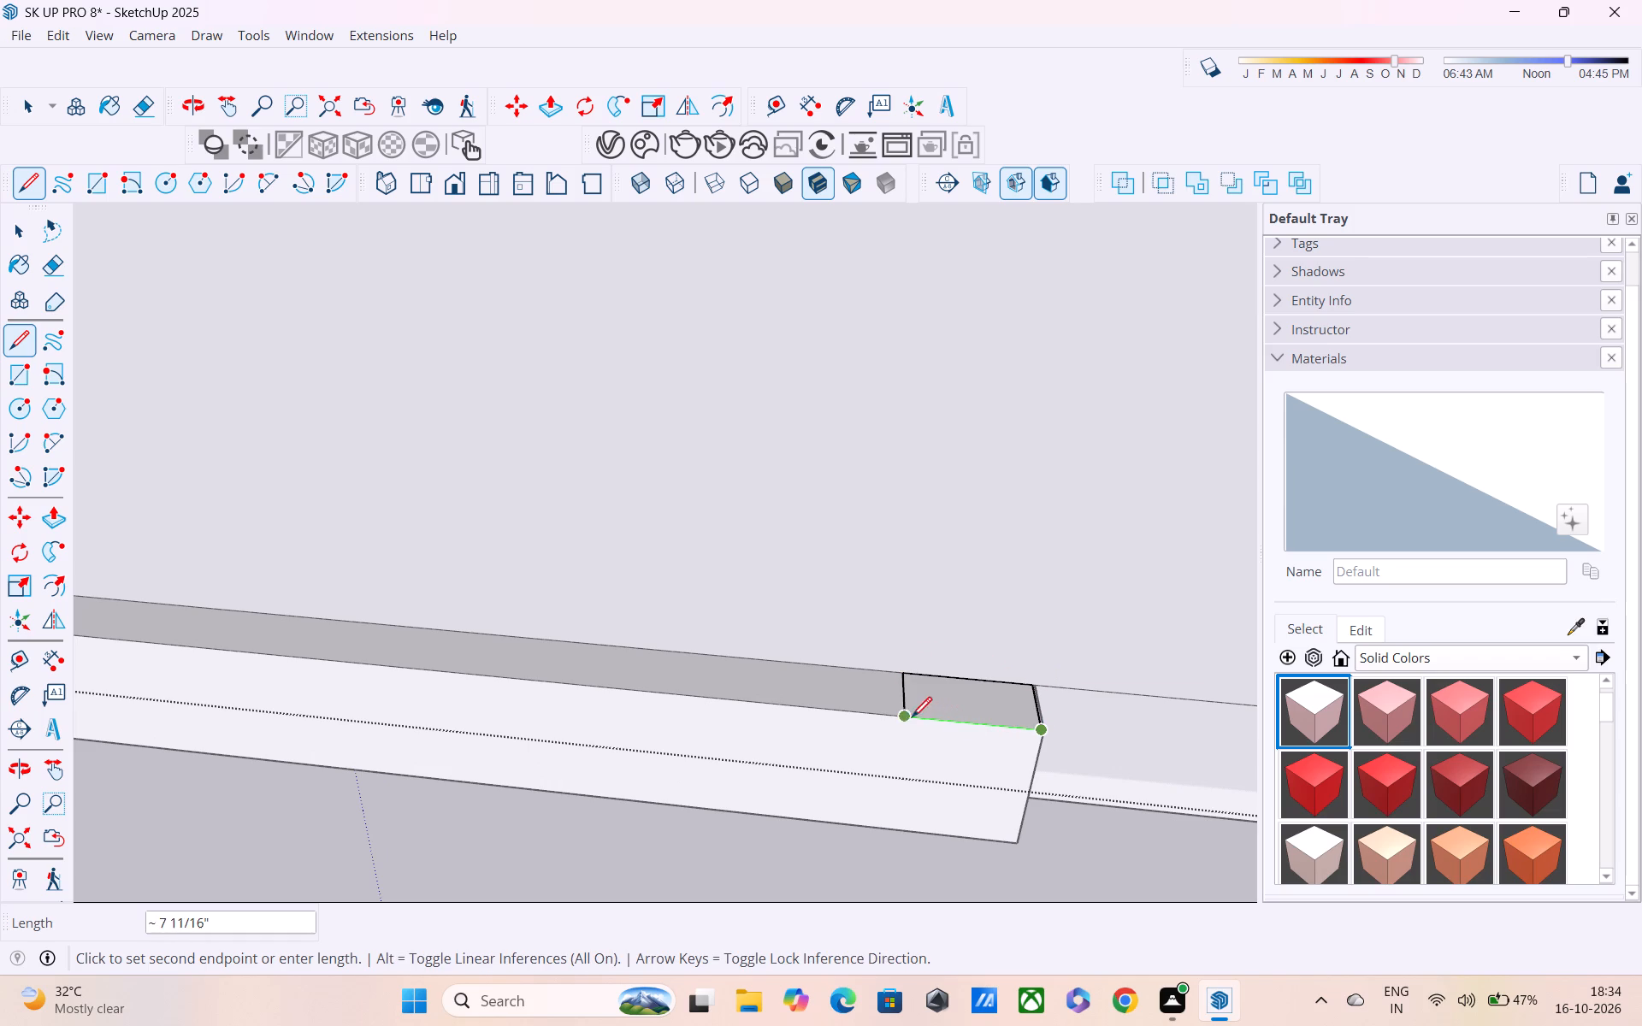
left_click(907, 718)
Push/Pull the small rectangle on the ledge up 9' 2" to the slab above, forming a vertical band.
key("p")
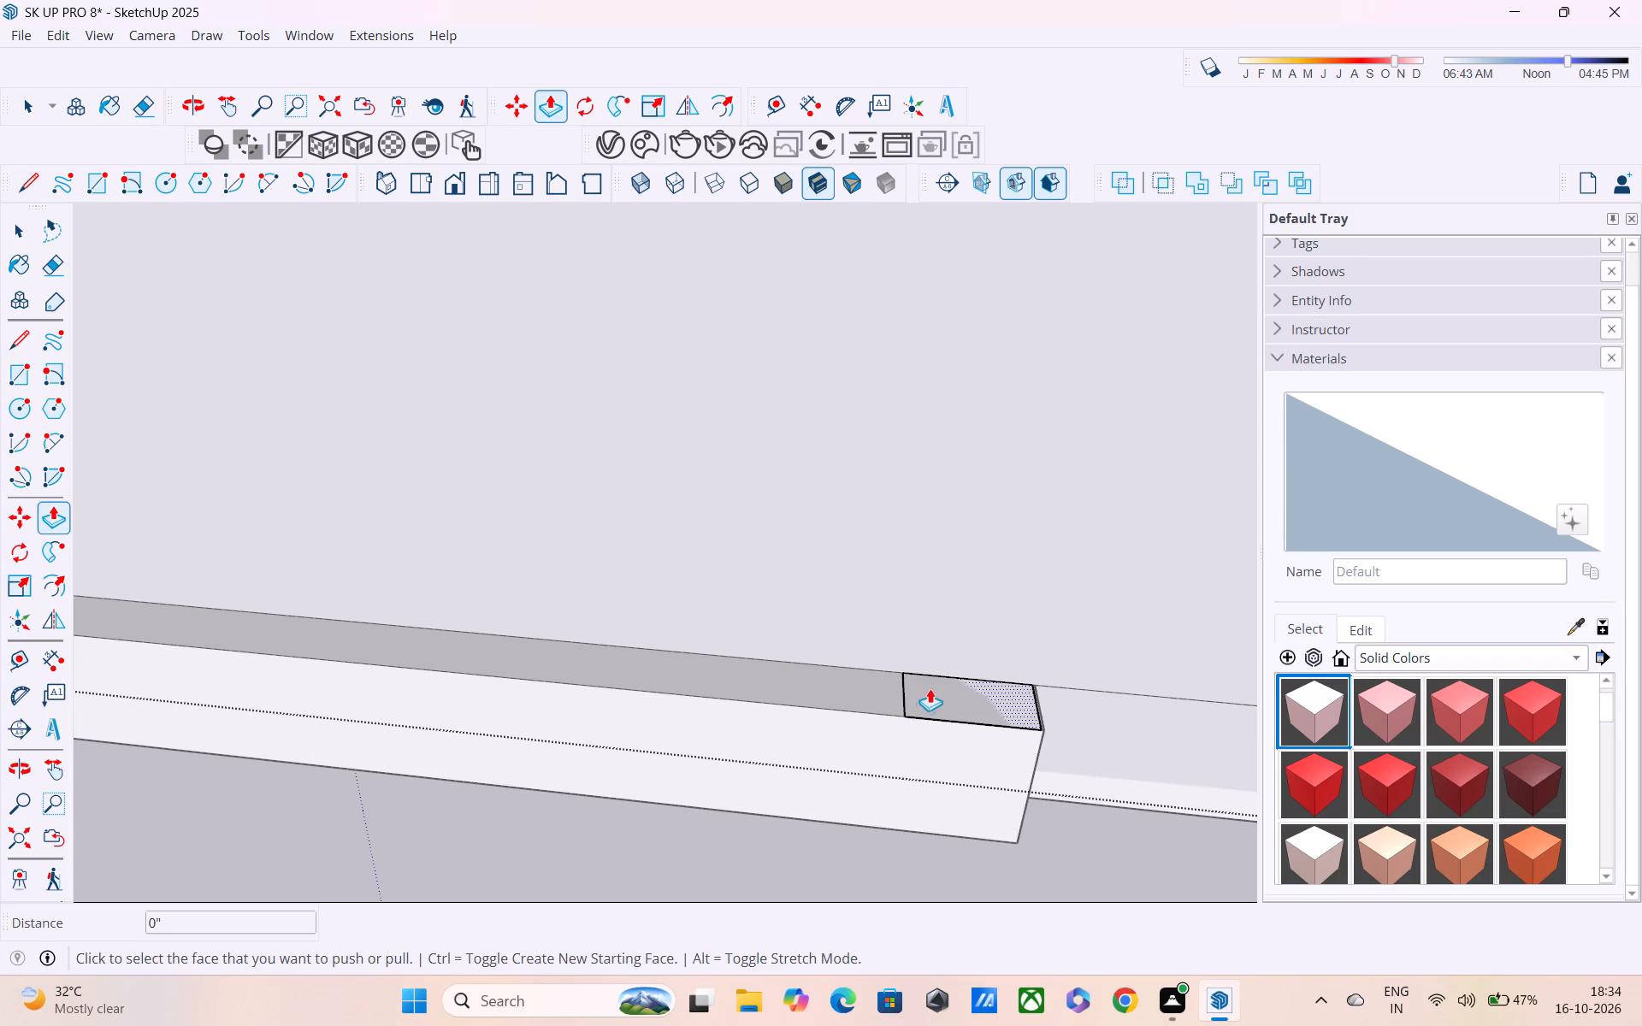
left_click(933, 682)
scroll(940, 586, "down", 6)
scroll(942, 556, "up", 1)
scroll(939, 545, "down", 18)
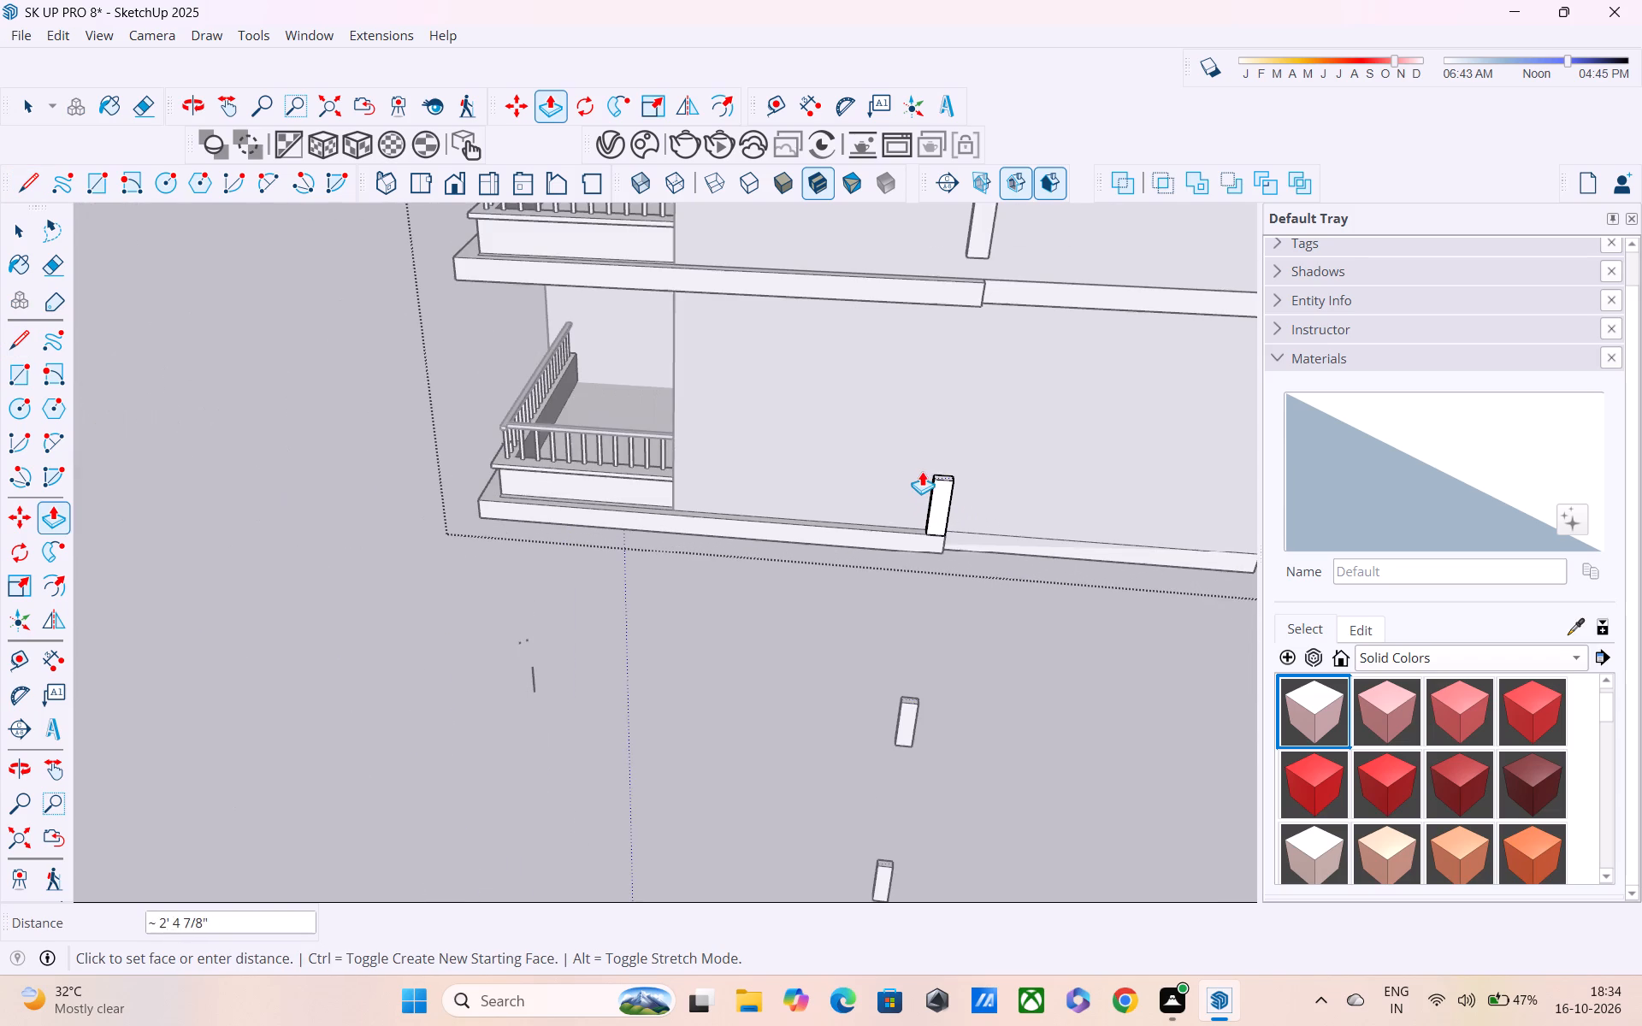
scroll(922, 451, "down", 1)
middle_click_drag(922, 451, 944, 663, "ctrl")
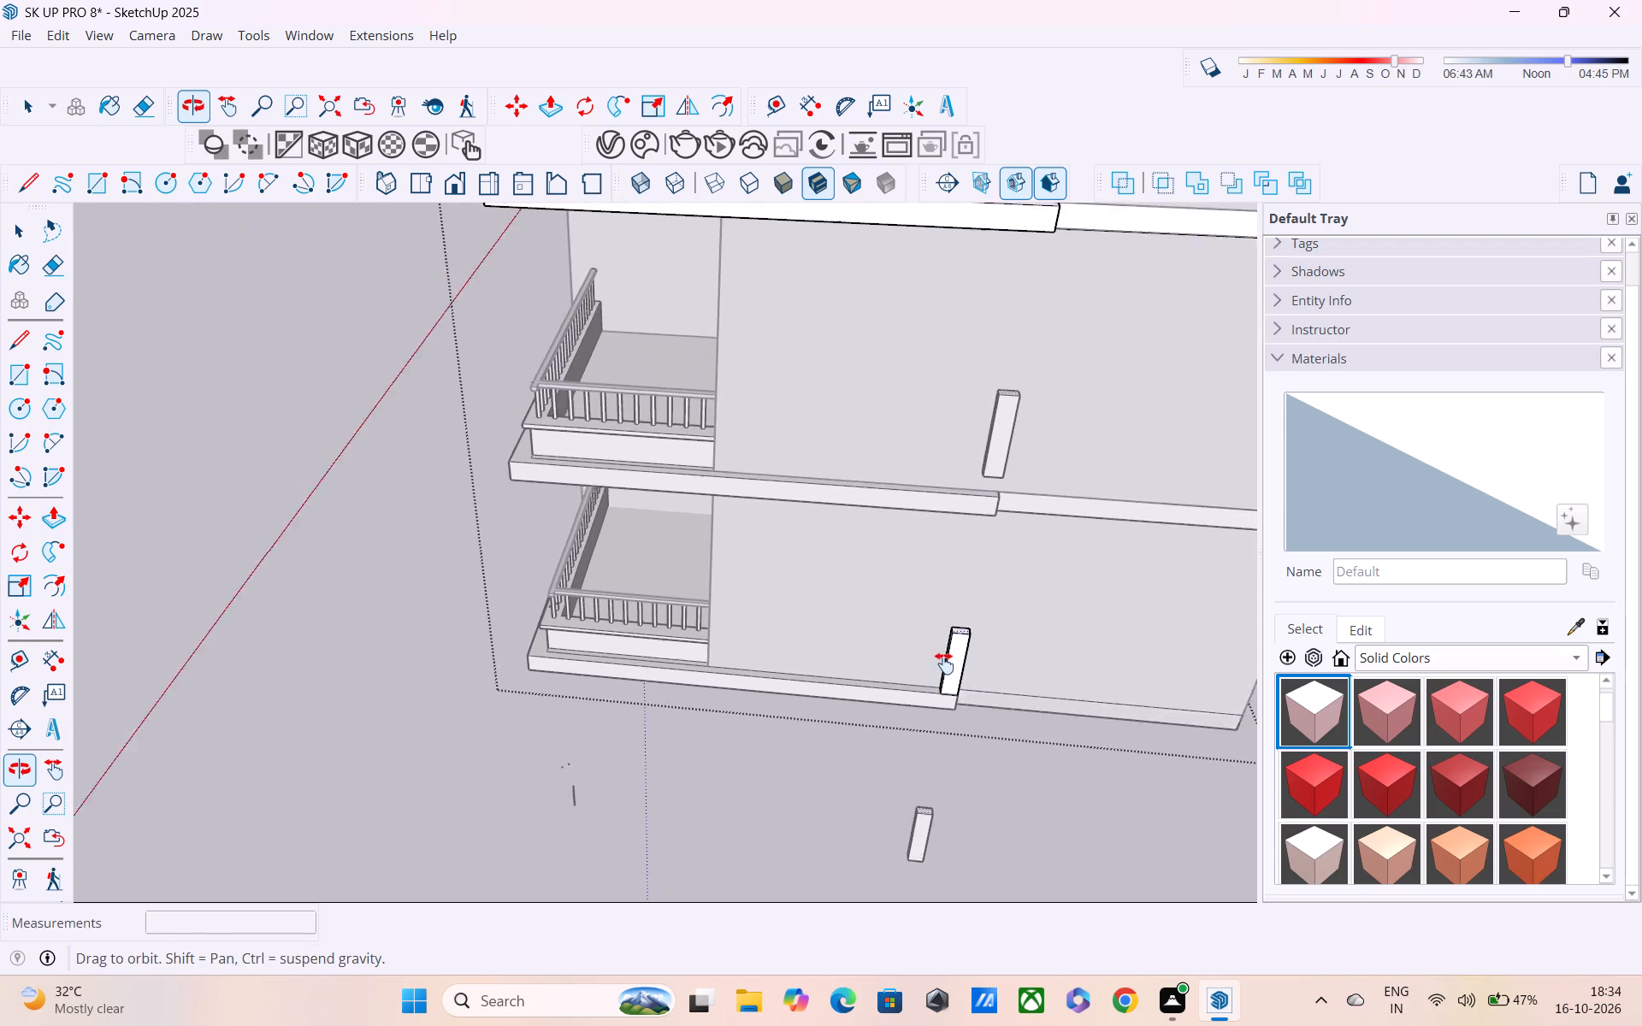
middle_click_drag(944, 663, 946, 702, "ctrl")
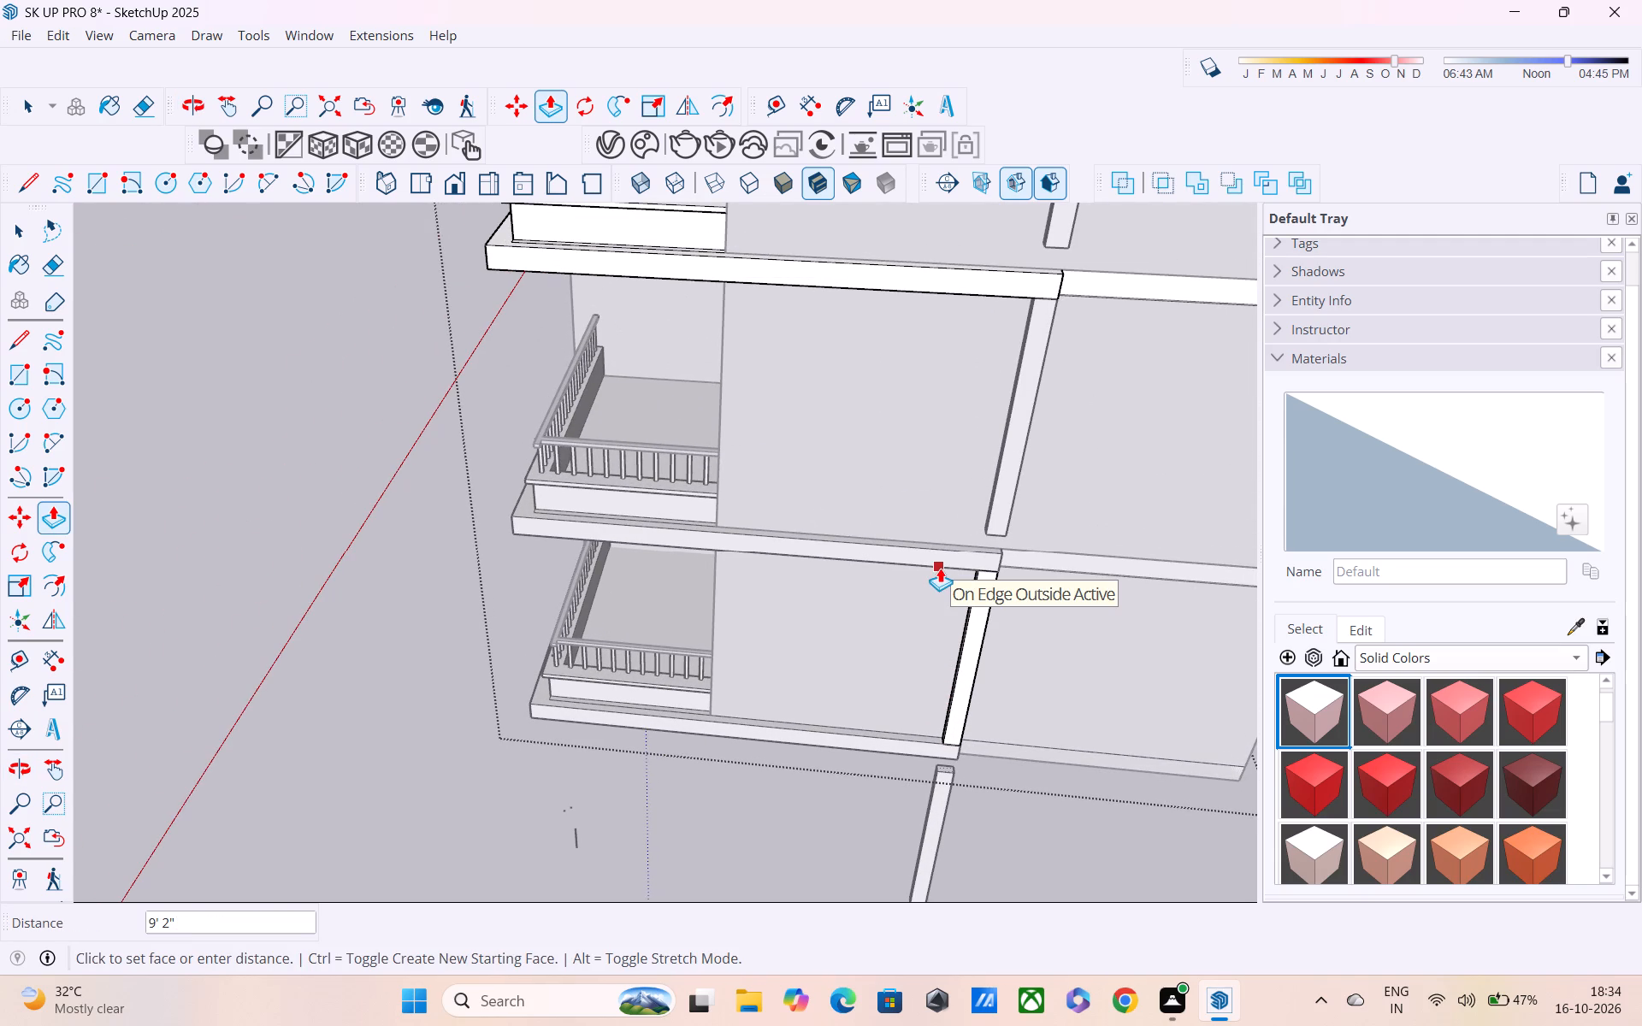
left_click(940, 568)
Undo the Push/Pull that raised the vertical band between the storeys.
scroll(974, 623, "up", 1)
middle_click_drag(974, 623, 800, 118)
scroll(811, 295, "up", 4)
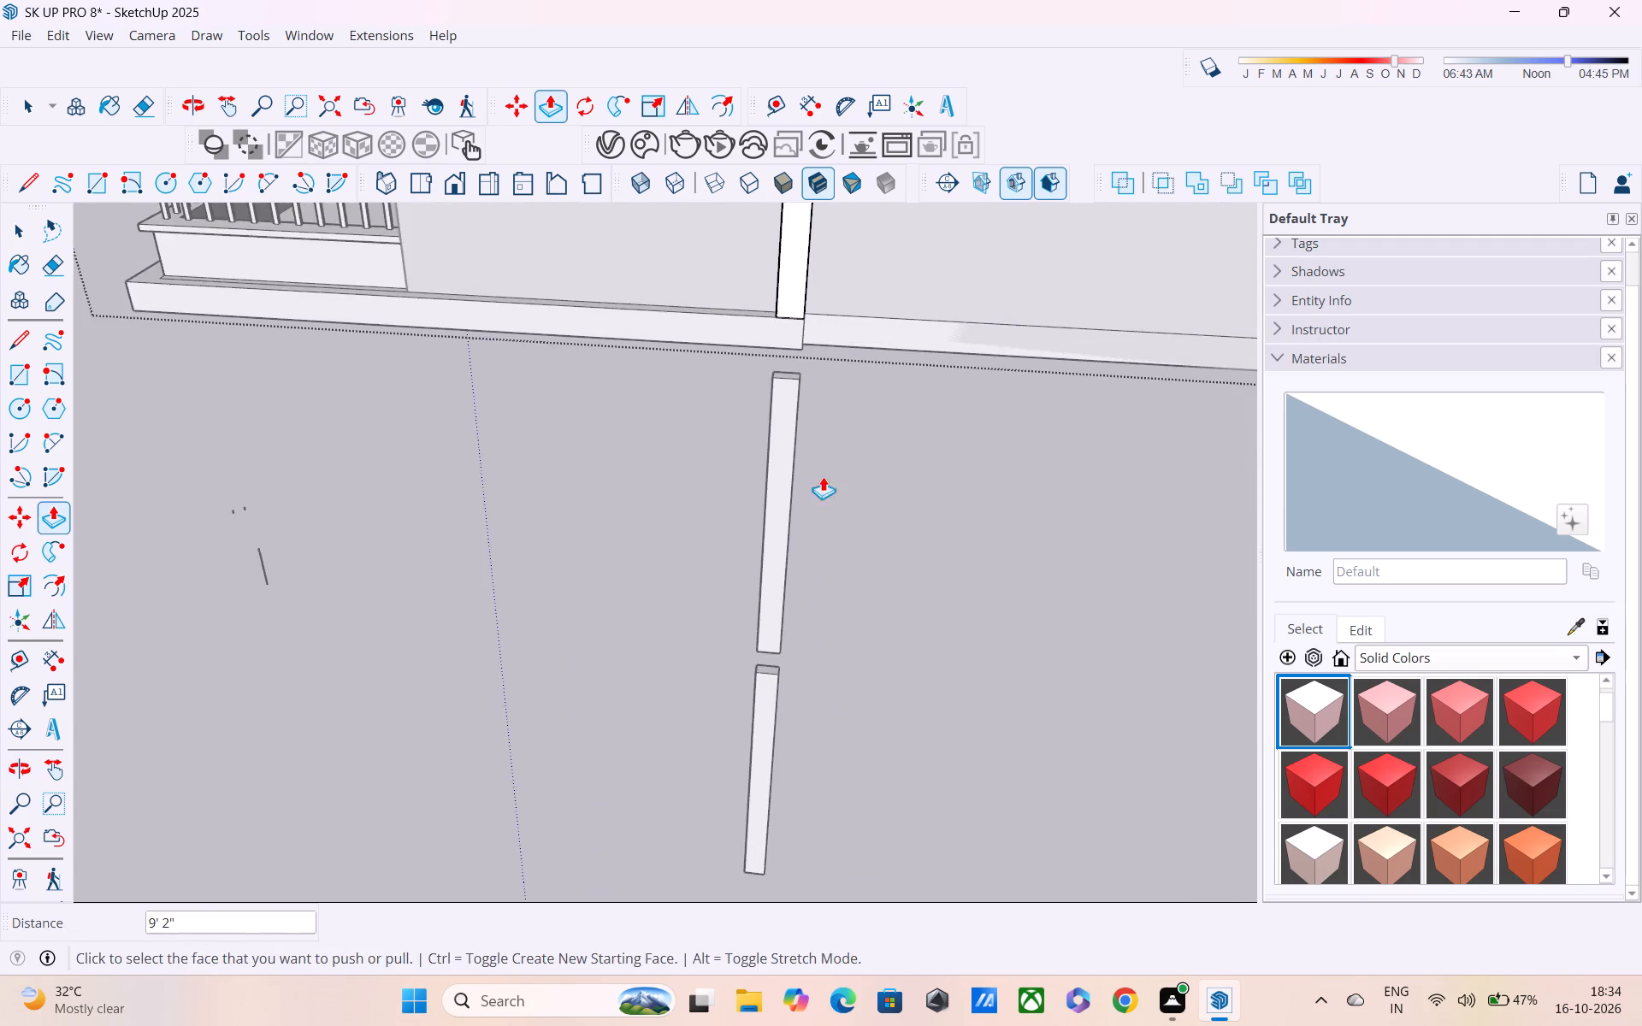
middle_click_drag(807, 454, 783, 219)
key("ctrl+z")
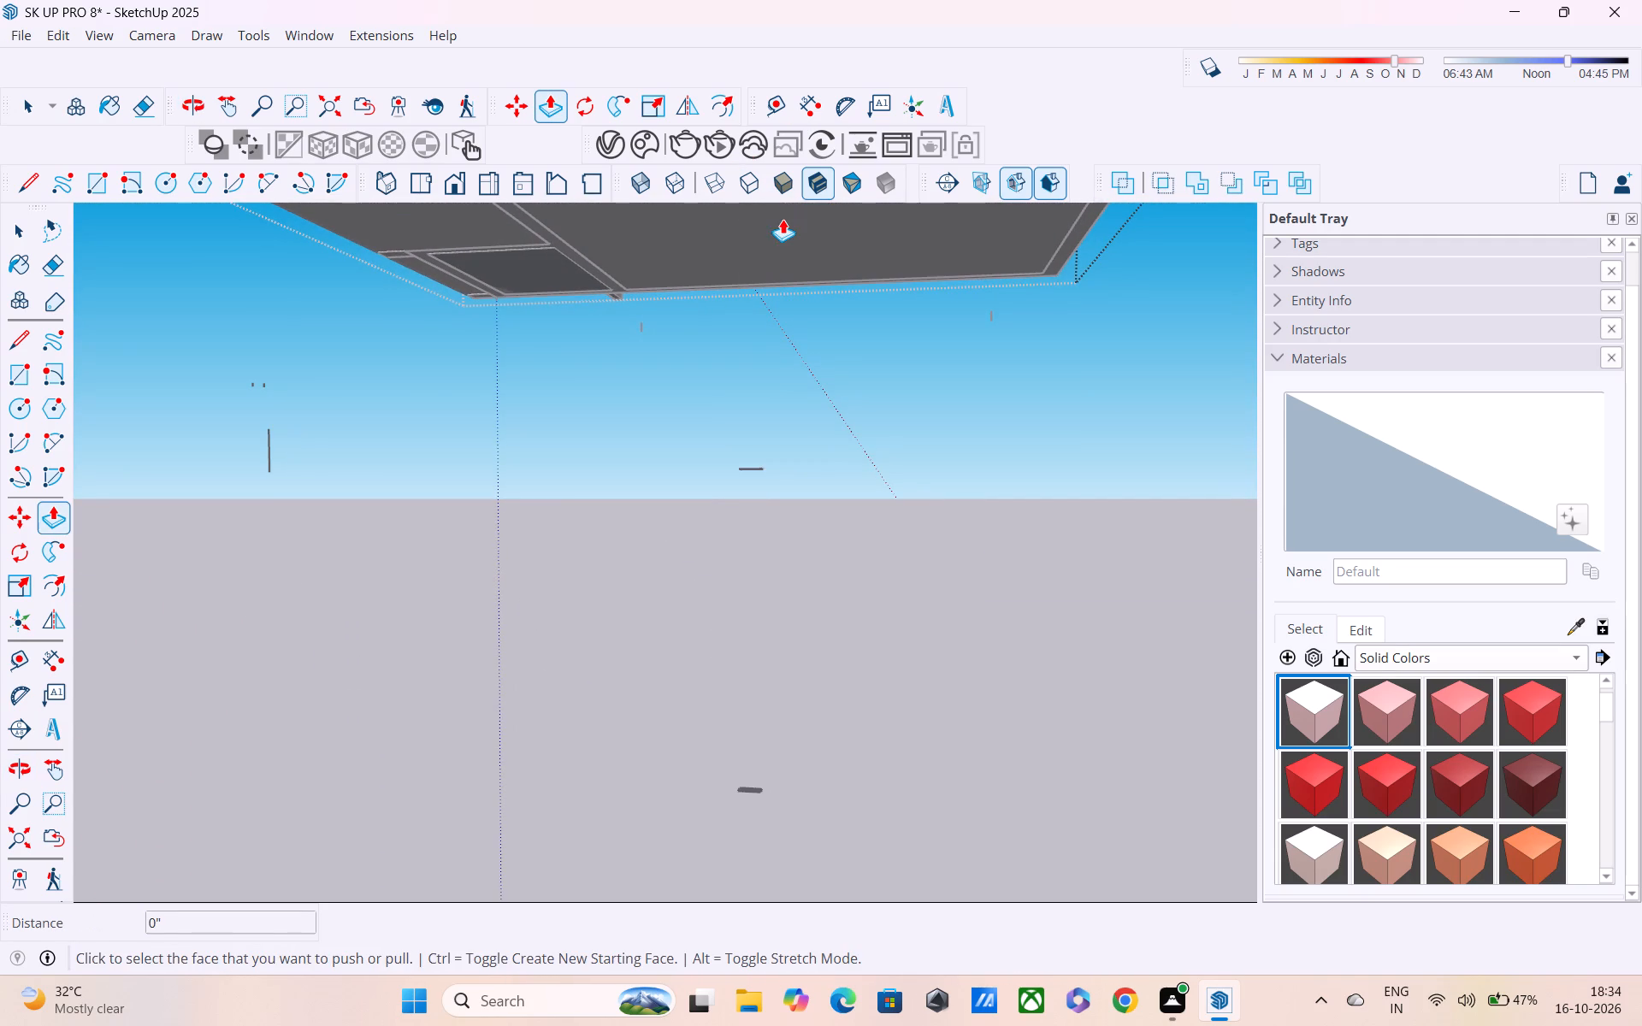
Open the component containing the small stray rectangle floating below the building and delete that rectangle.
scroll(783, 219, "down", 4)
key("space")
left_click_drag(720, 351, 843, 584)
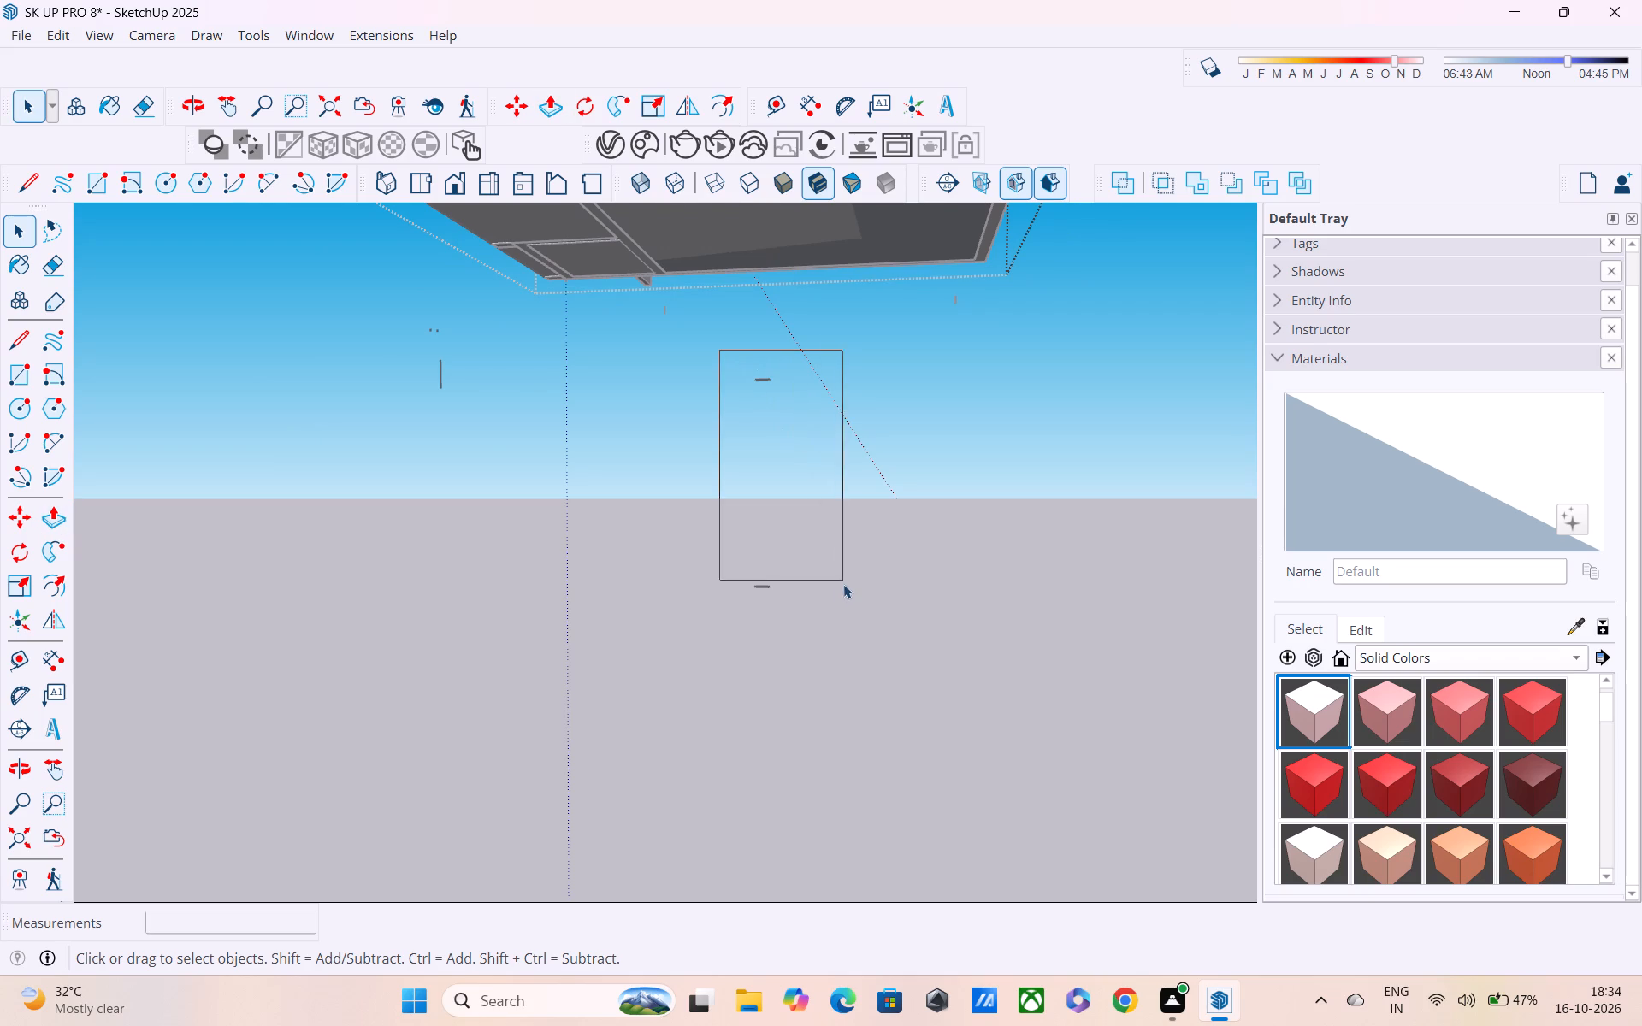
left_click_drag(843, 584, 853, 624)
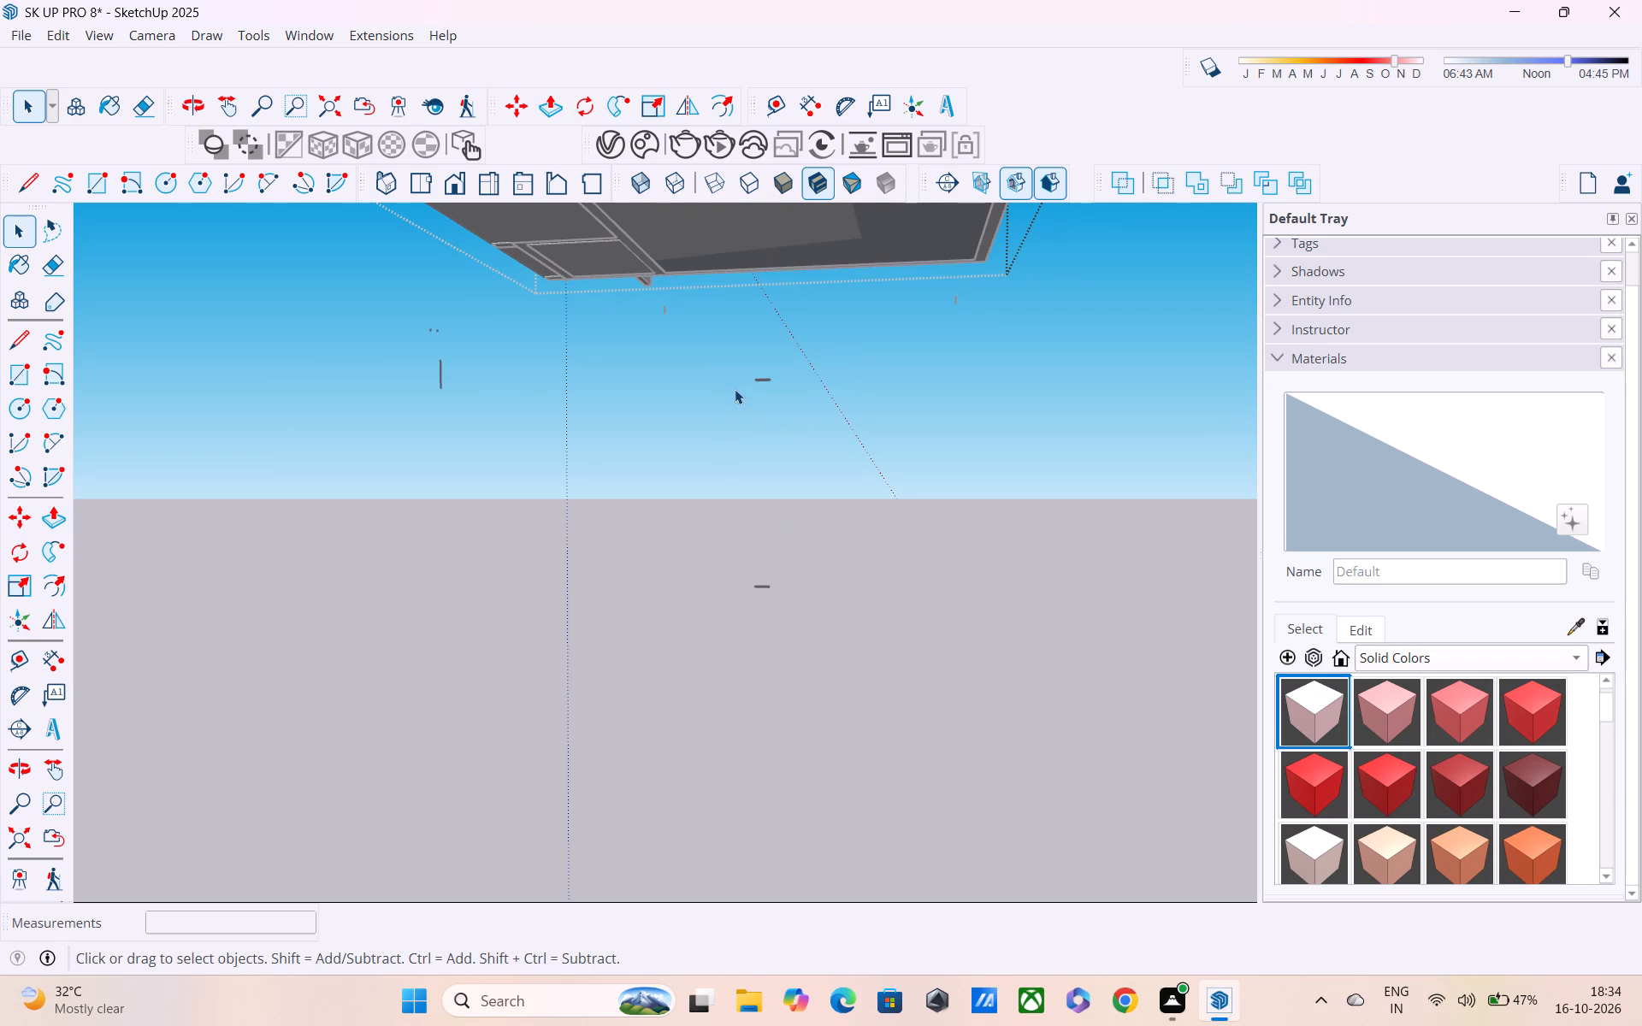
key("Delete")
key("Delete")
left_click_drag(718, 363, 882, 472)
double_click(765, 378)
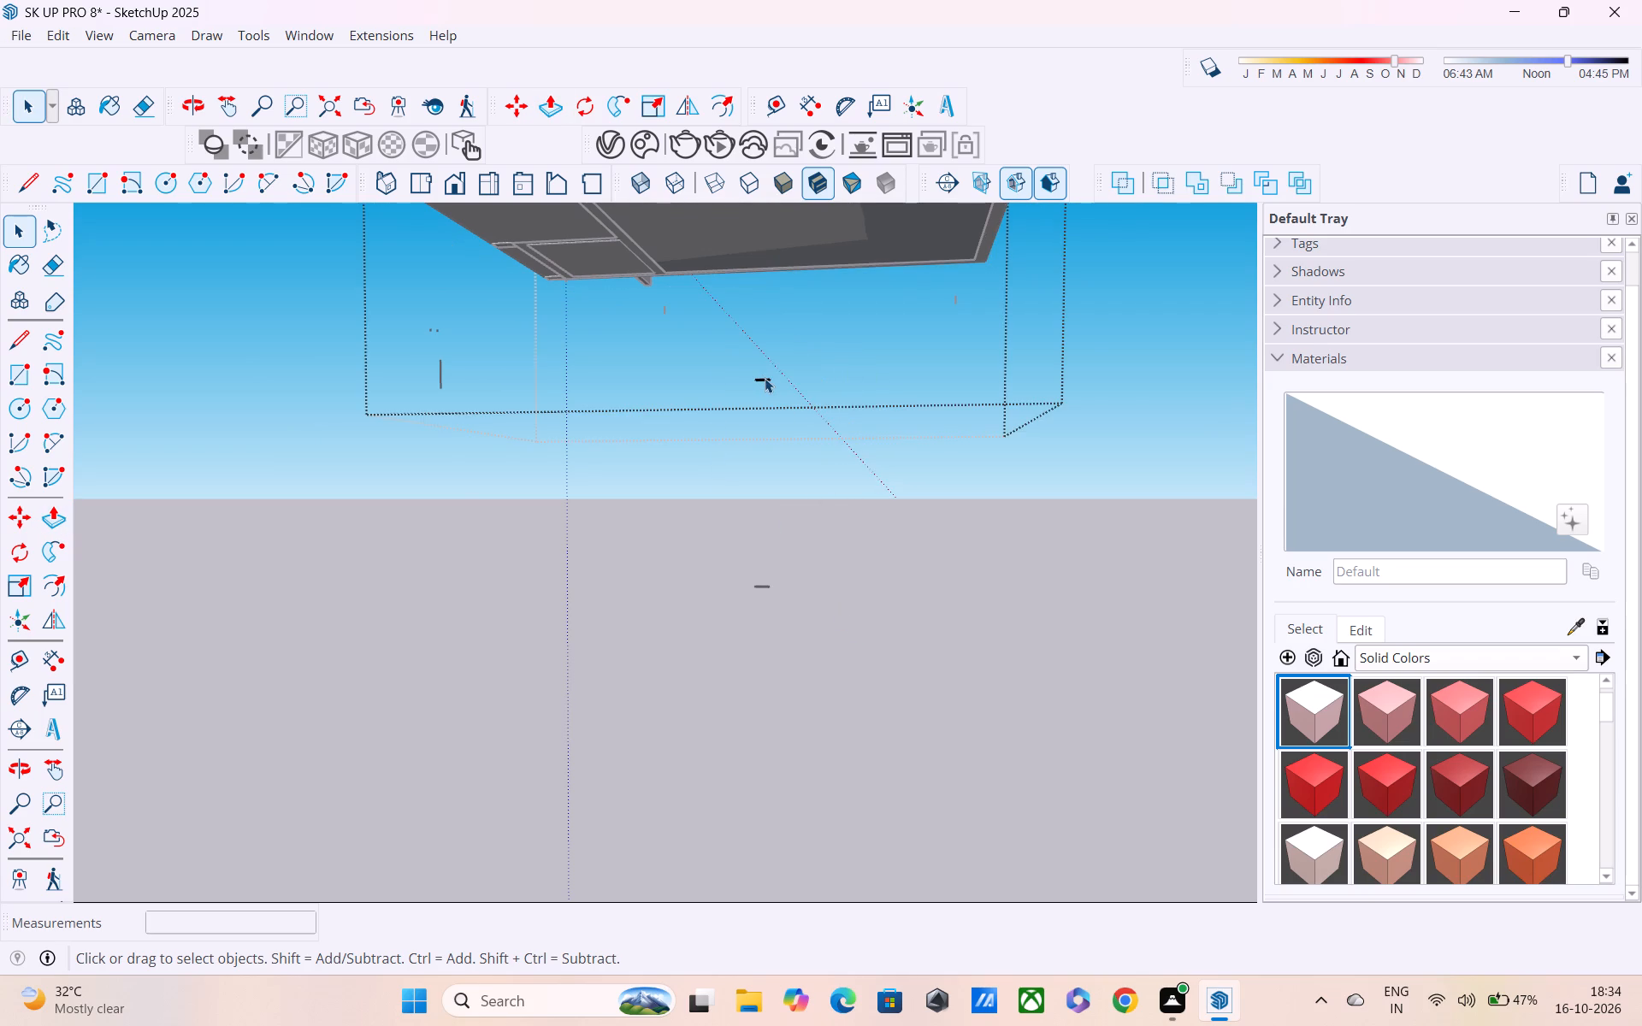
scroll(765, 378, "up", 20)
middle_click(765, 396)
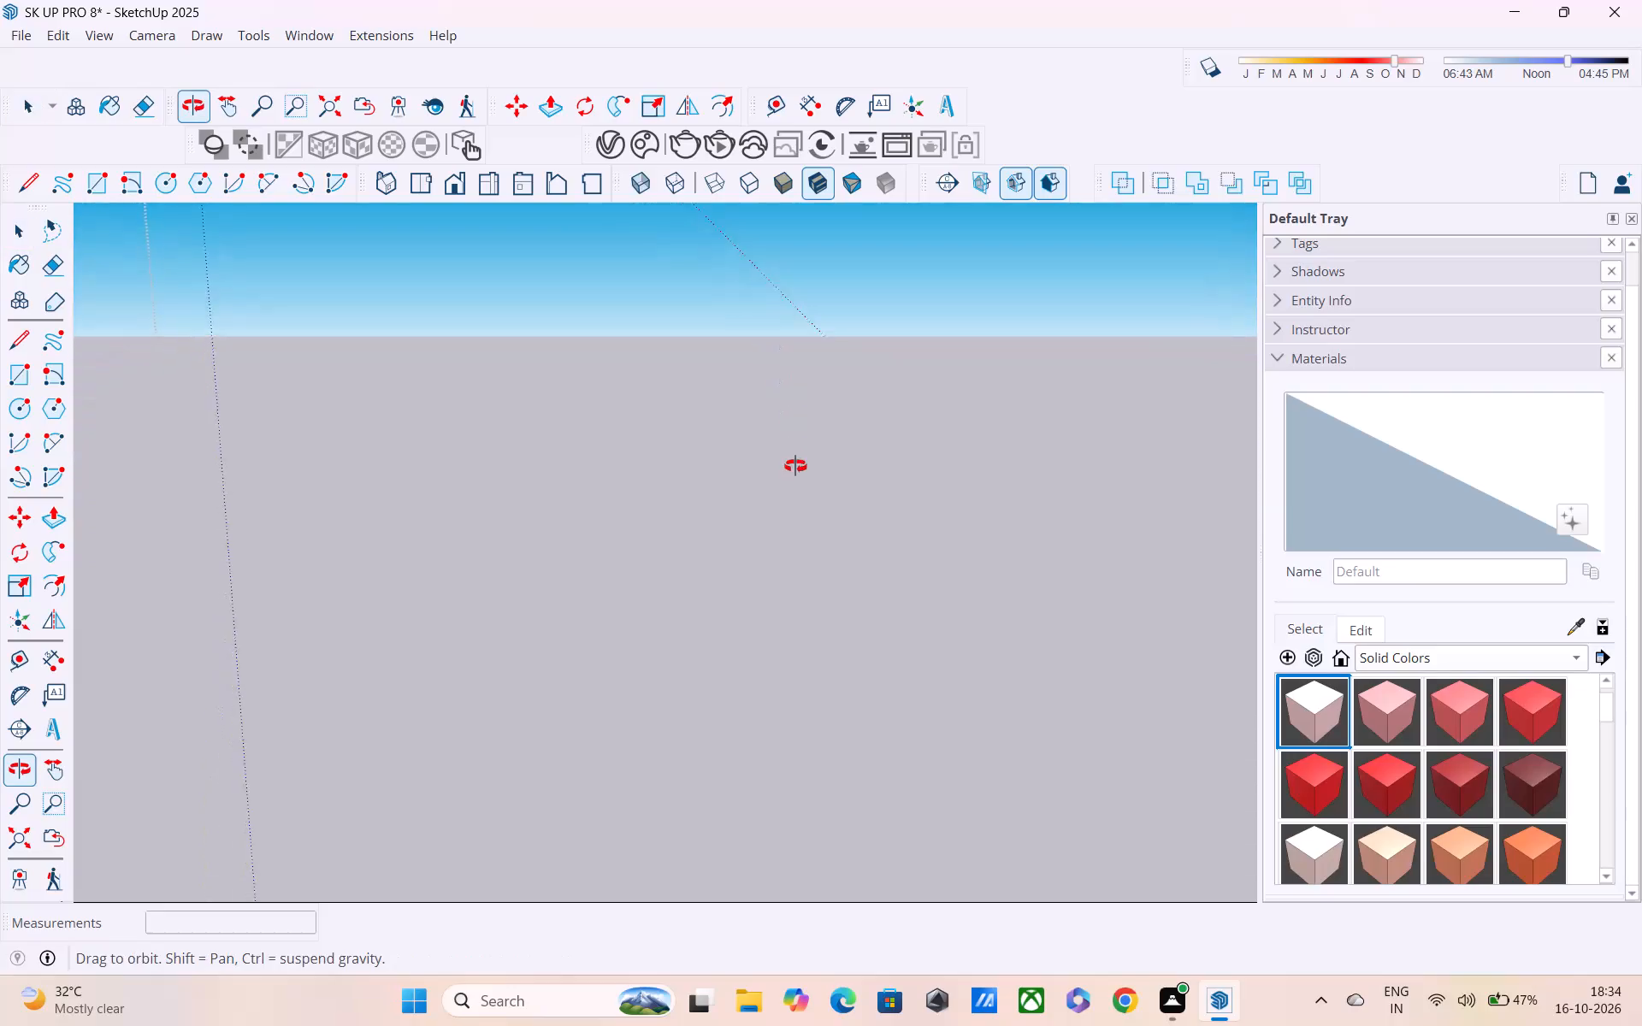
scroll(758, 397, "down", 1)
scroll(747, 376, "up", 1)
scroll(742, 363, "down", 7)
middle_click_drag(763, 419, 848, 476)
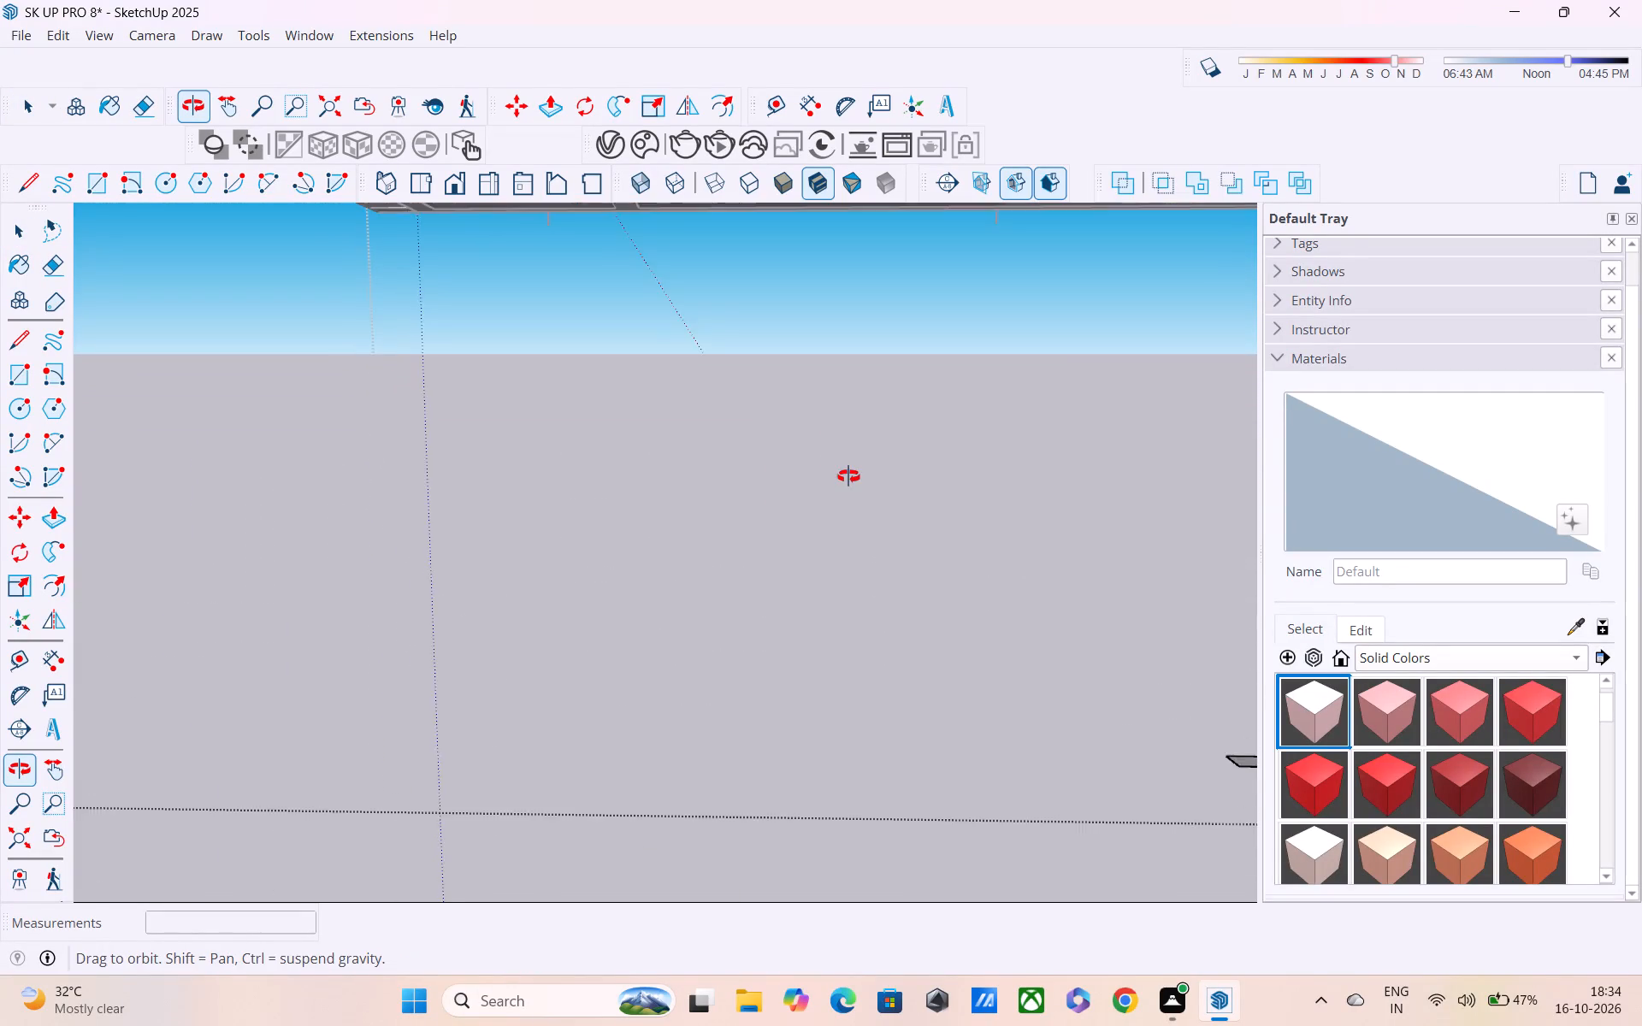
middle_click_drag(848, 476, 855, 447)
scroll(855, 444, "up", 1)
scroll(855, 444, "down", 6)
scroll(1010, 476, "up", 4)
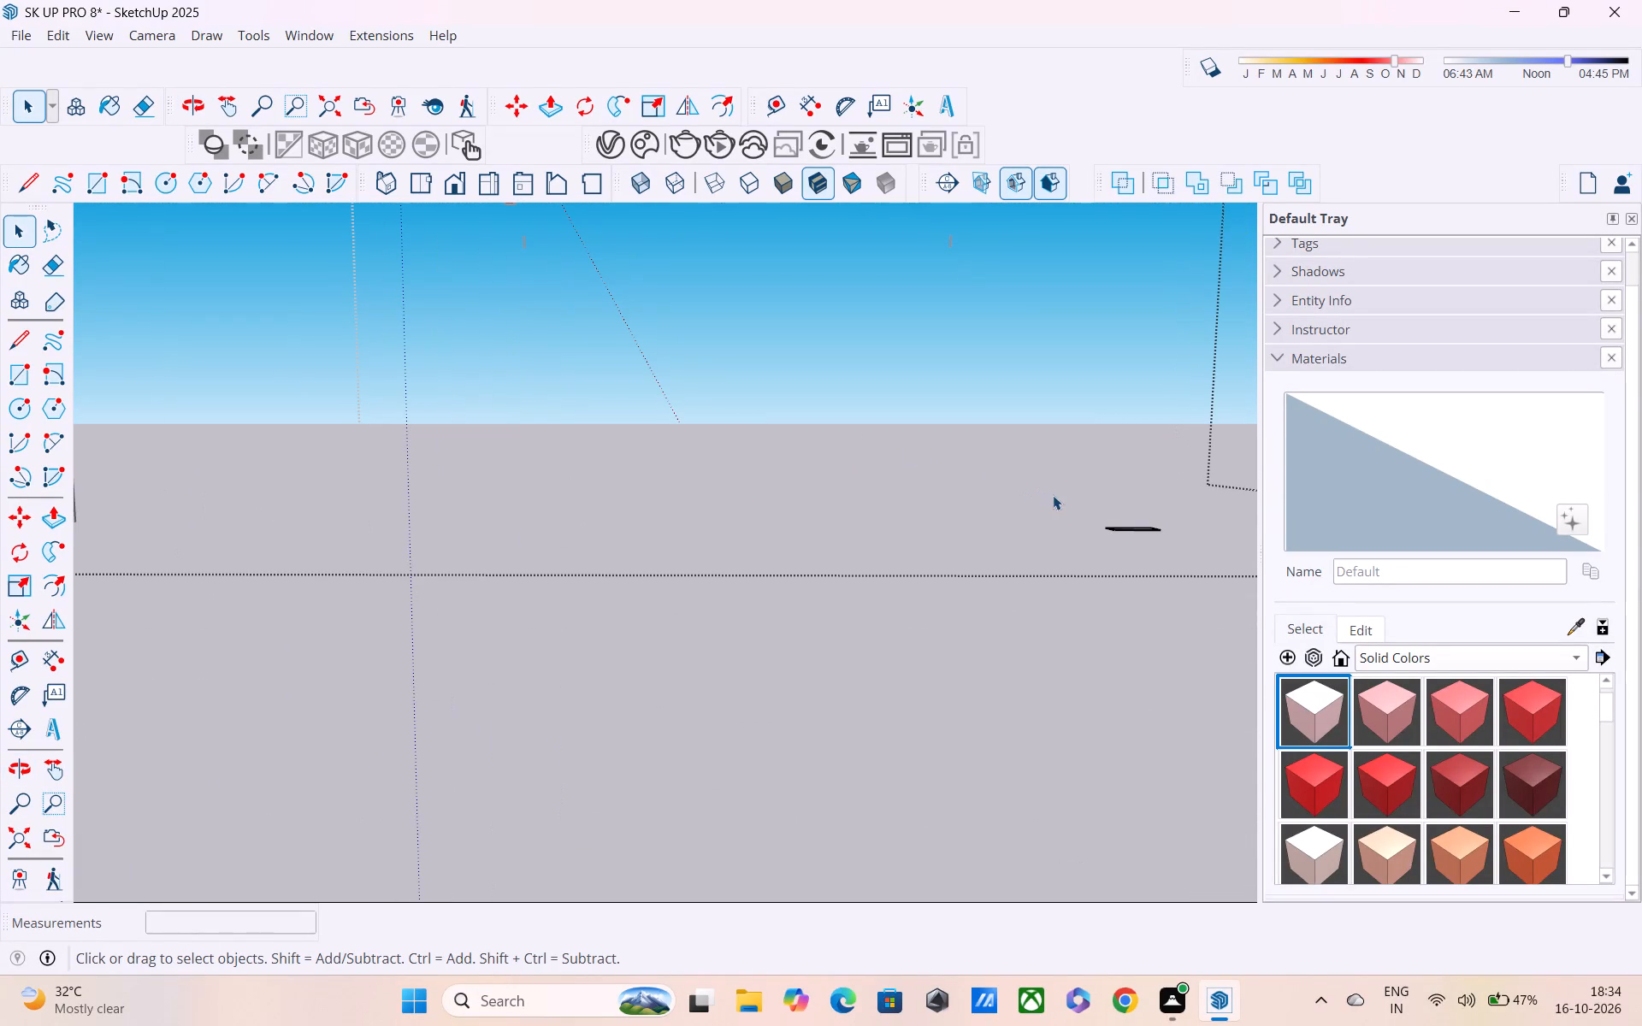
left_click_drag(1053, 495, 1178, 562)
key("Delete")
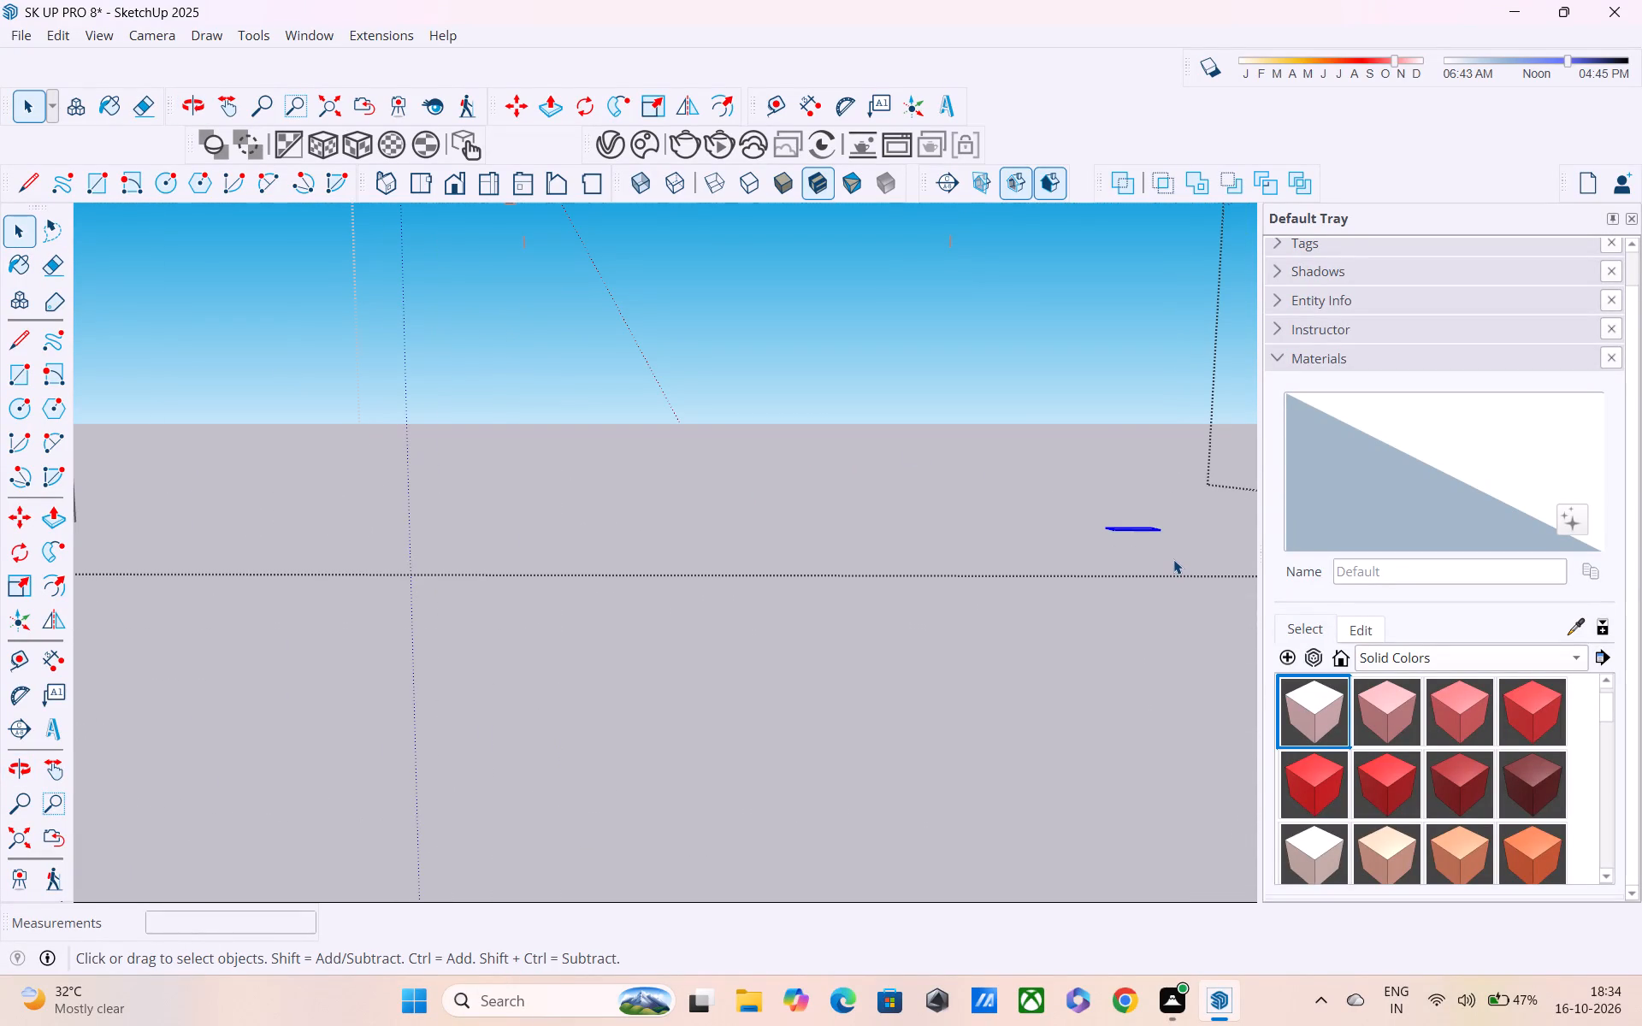
Open the component containing the two tiny stray pieces floating below the building's balcony corner and delete both pieces.
scroll(1166, 557, "down", 15)
middle_click_drag(1122, 569, 911, 564)
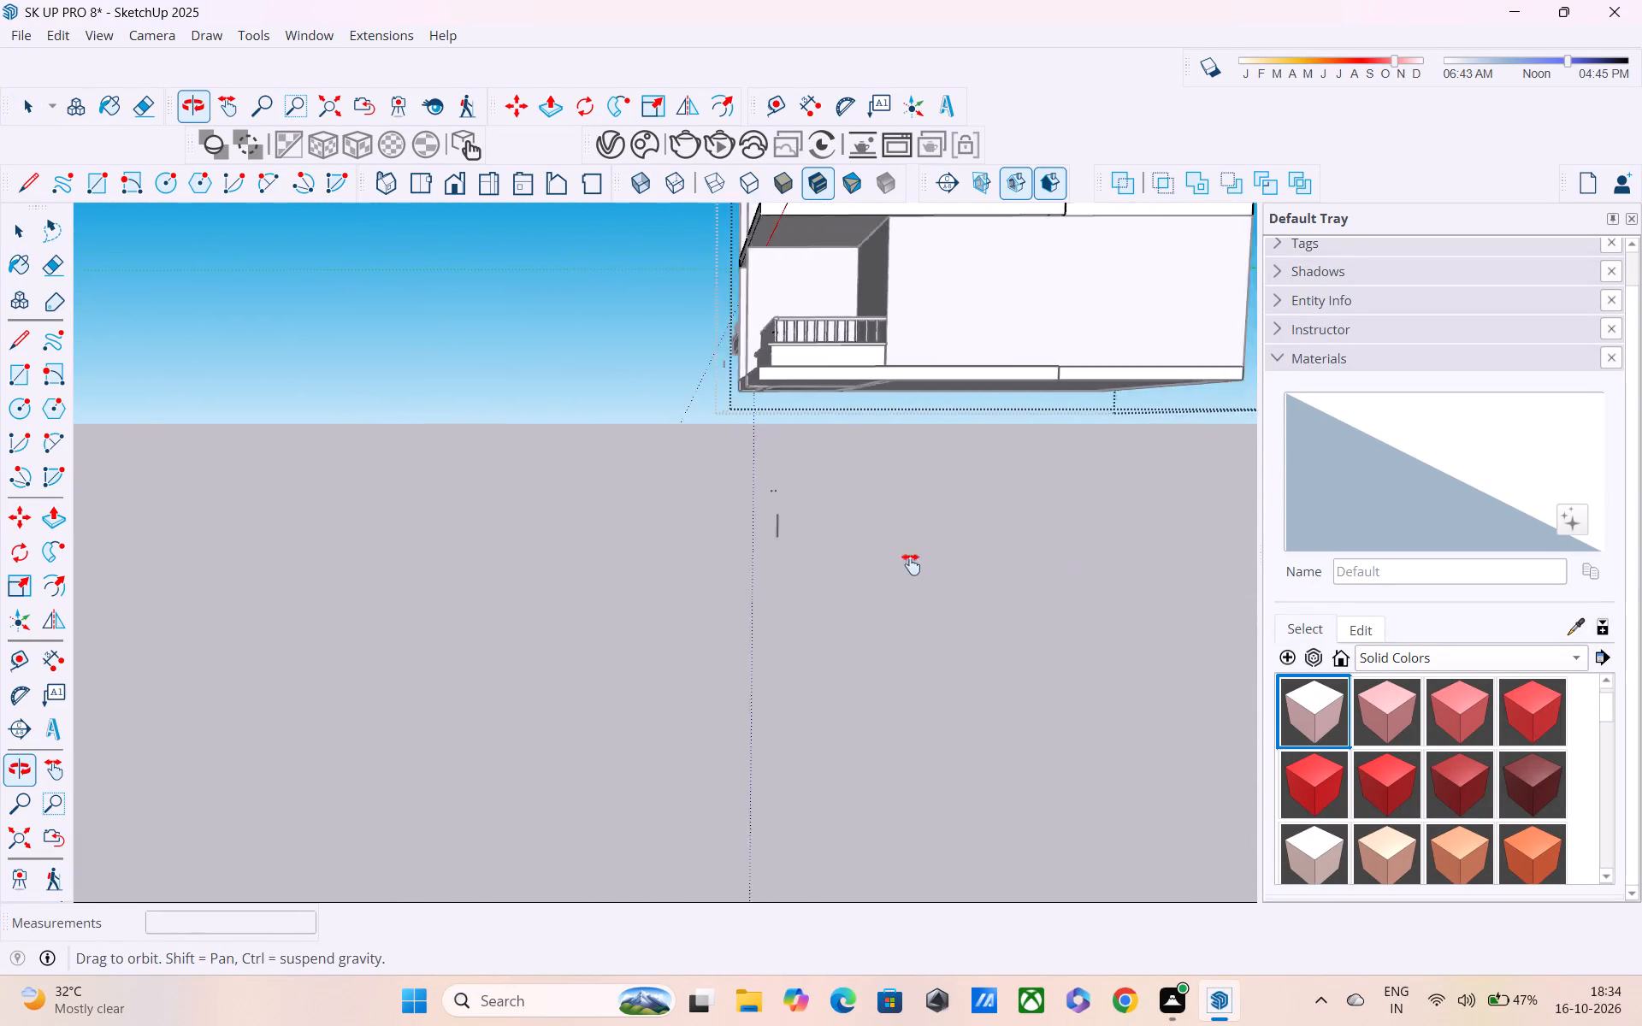
middle_click_drag(911, 564, 804, 553)
scroll(804, 553, "up", 1, "shift")
scroll(803, 552, "down", 6)
scroll(816, 564, "up", 1)
middle_click_drag(834, 592, 749, 631)
scroll(735, 623, "up", 4)
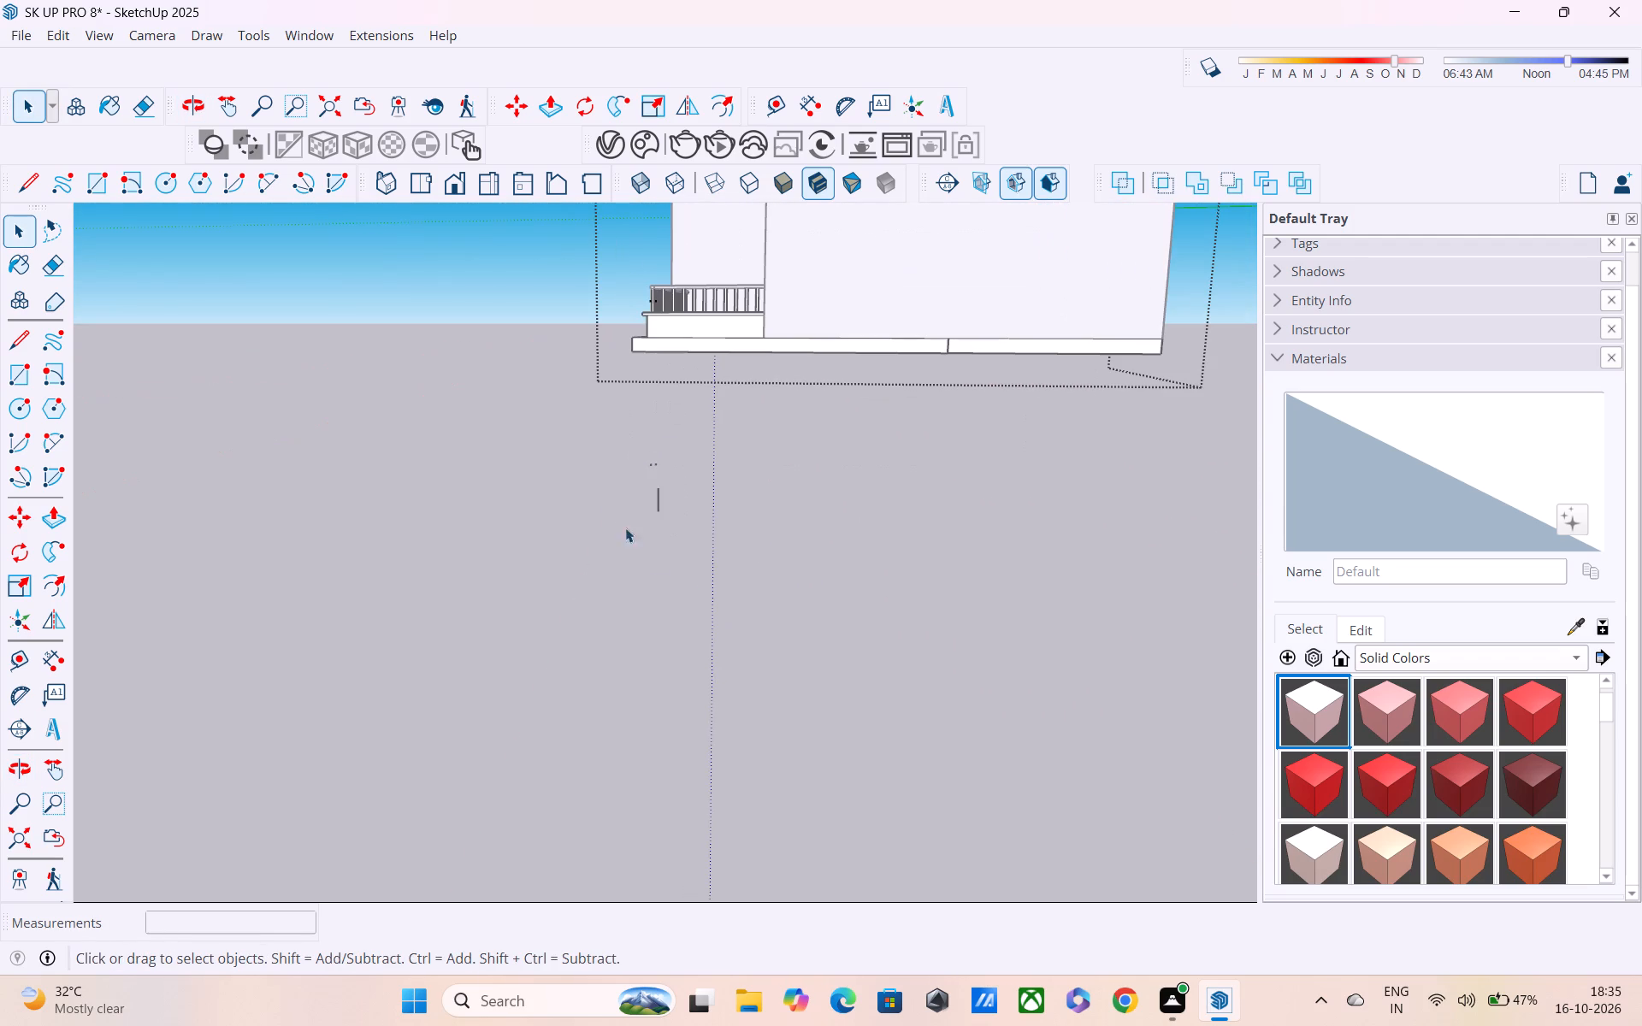
left_click_drag(599, 464, 729, 528)
scroll(645, 479, "up", 9)
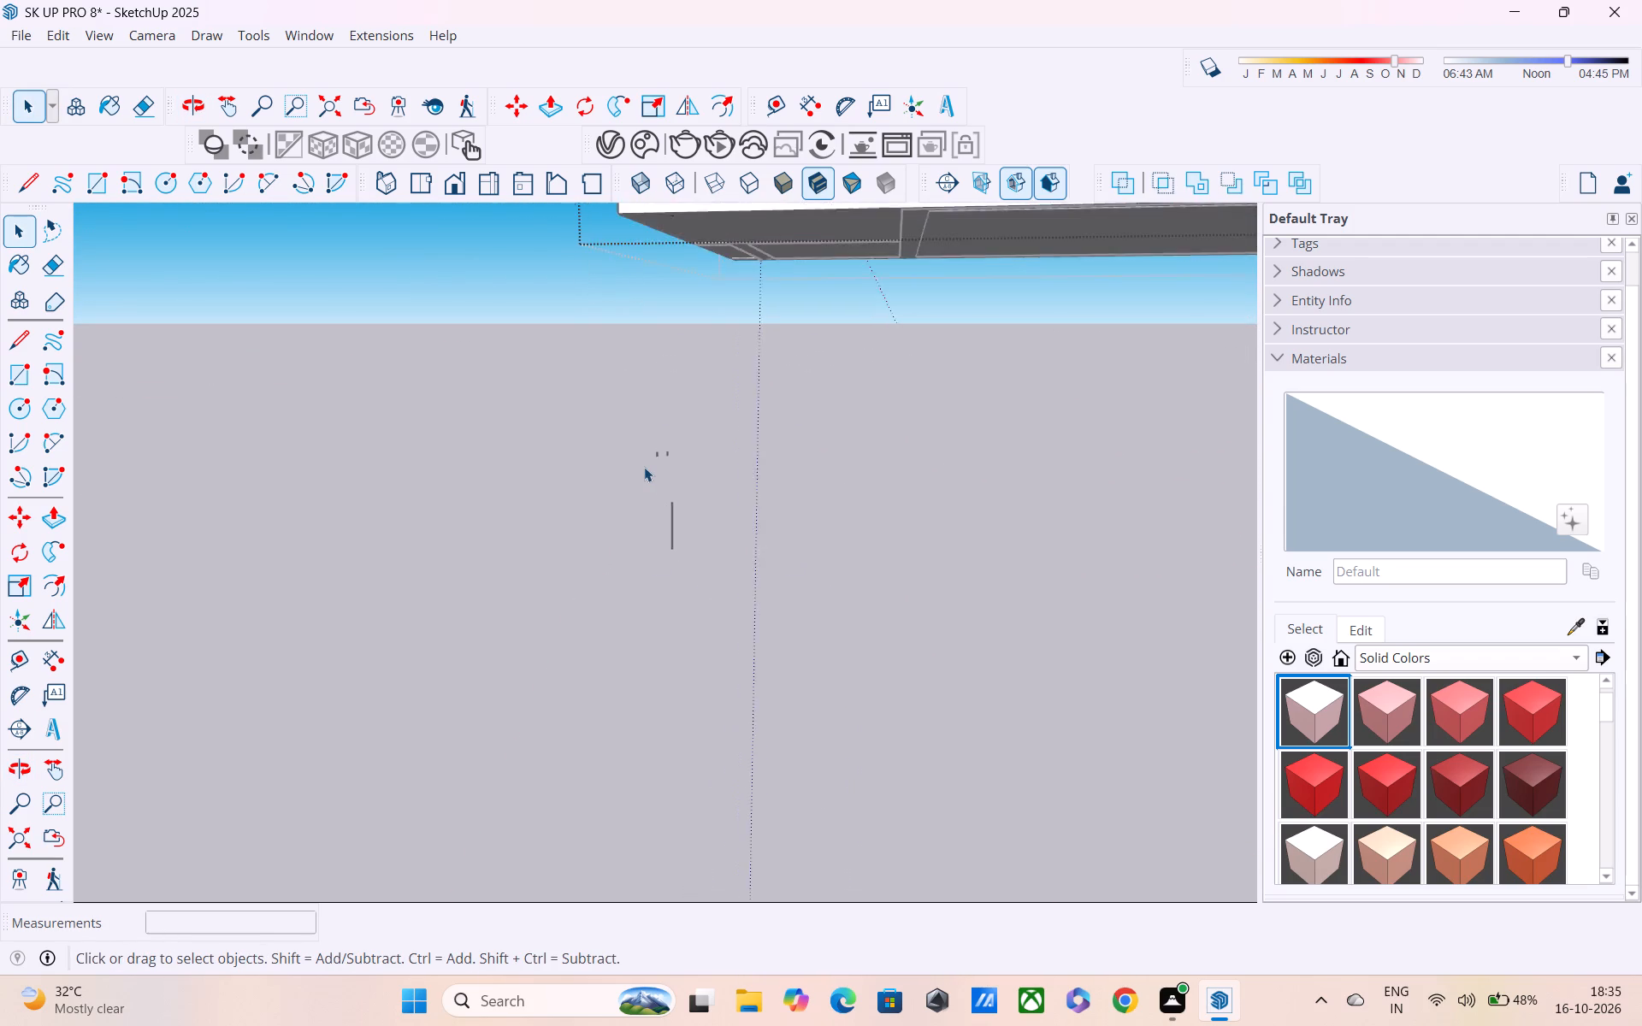
key("Delete")
key("Delete")
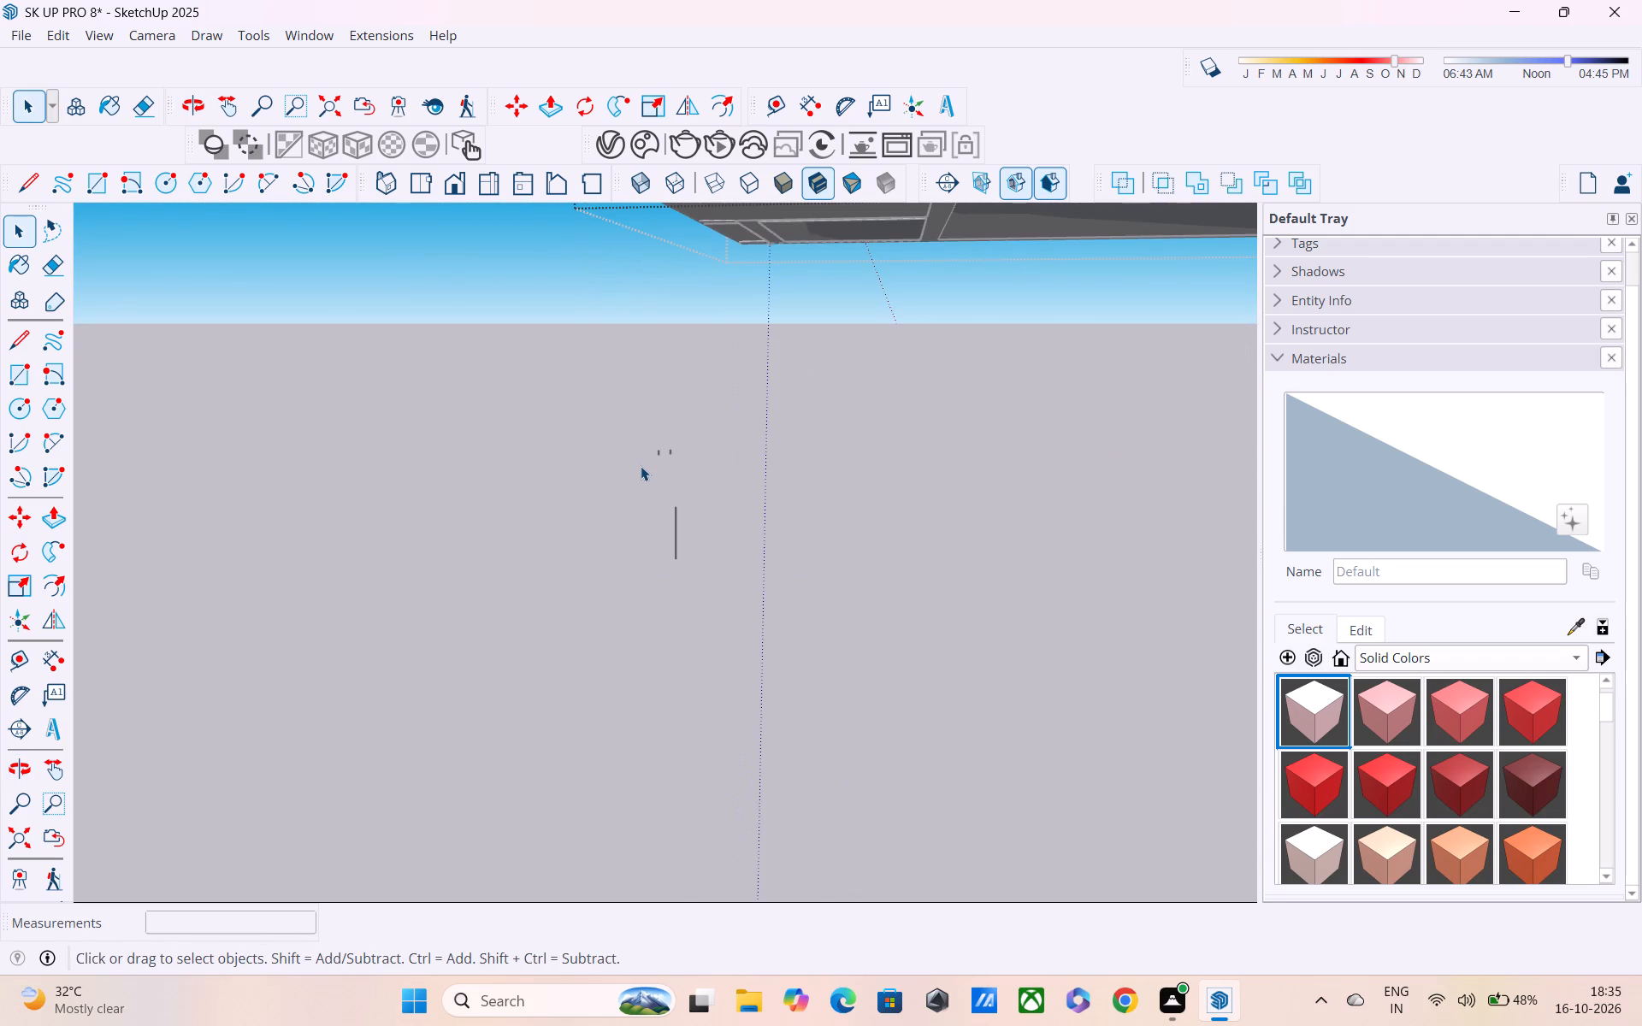
scroll(623, 467, "up", 4)
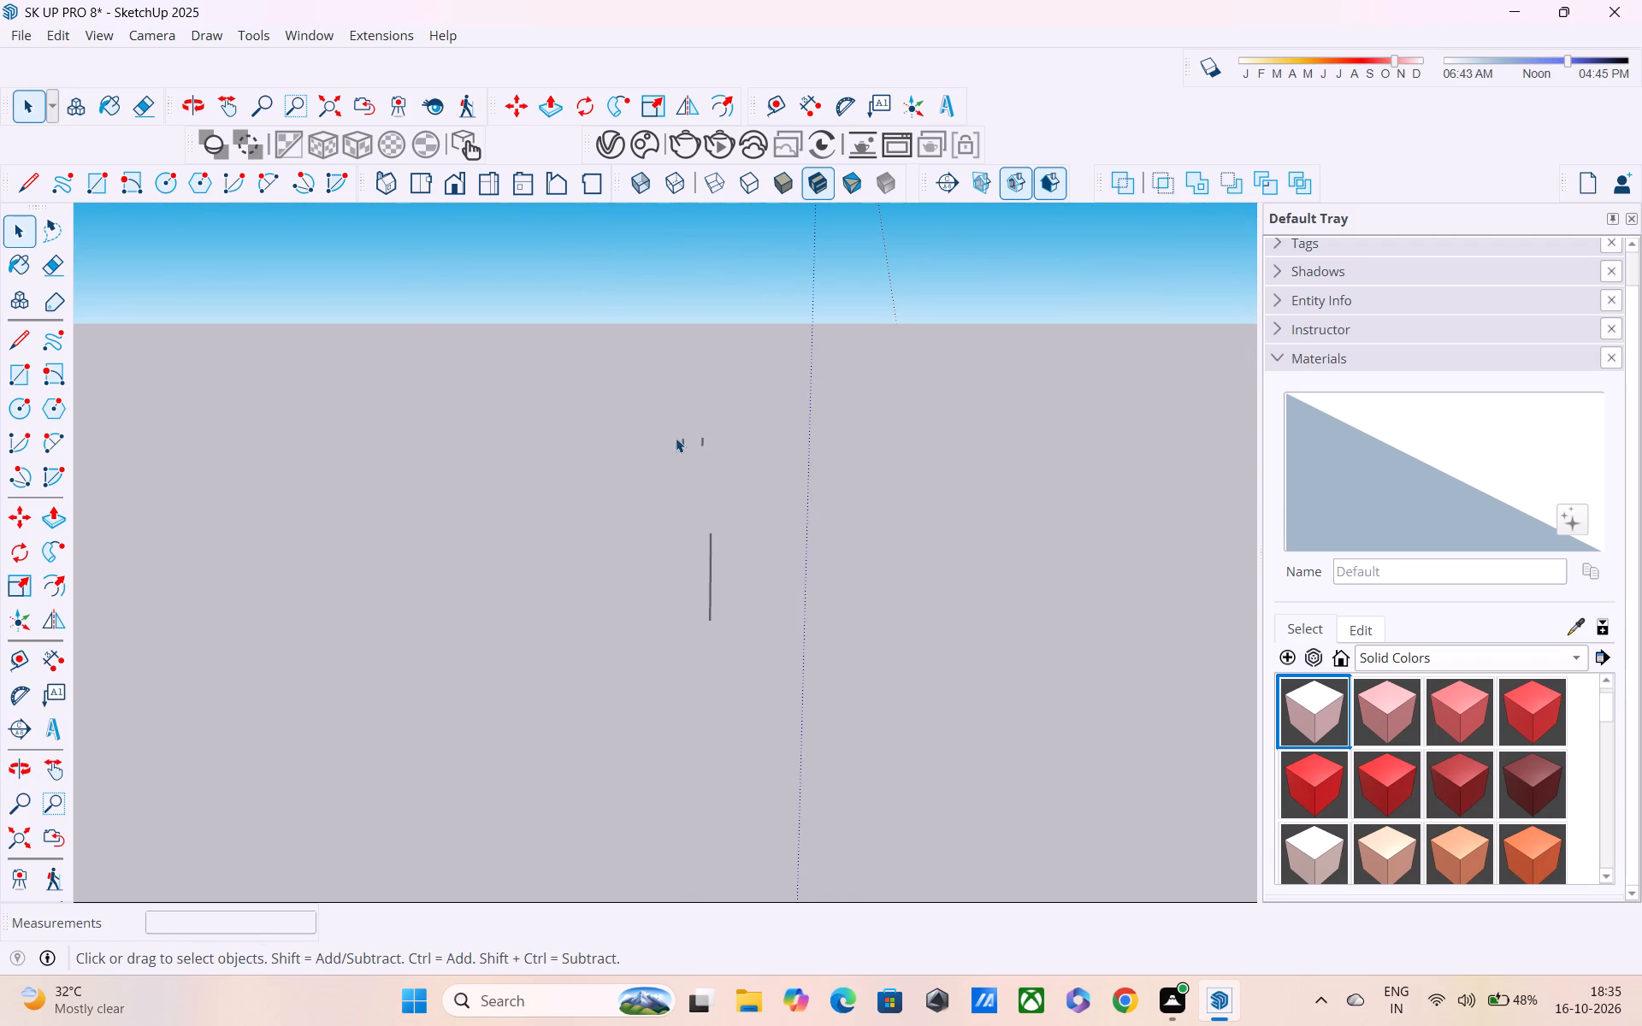
double_click(678, 439)
double_click(682, 439)
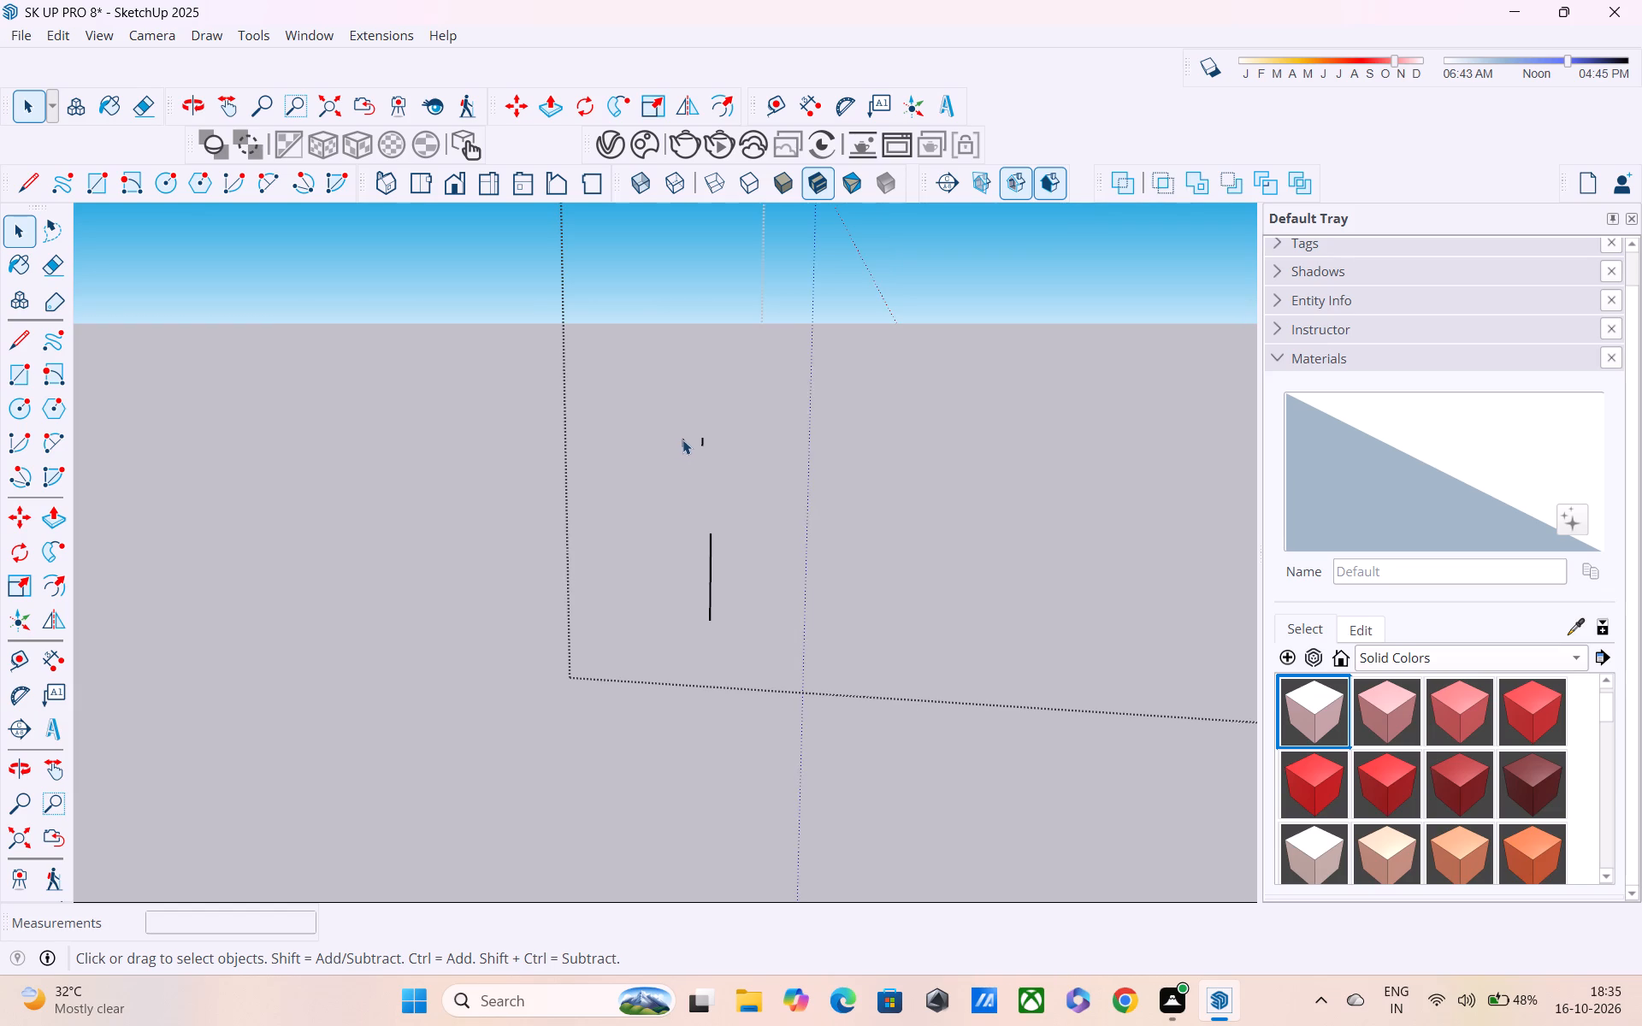
scroll(690, 438, "down", 3)
left_click_drag(630, 403, 784, 556)
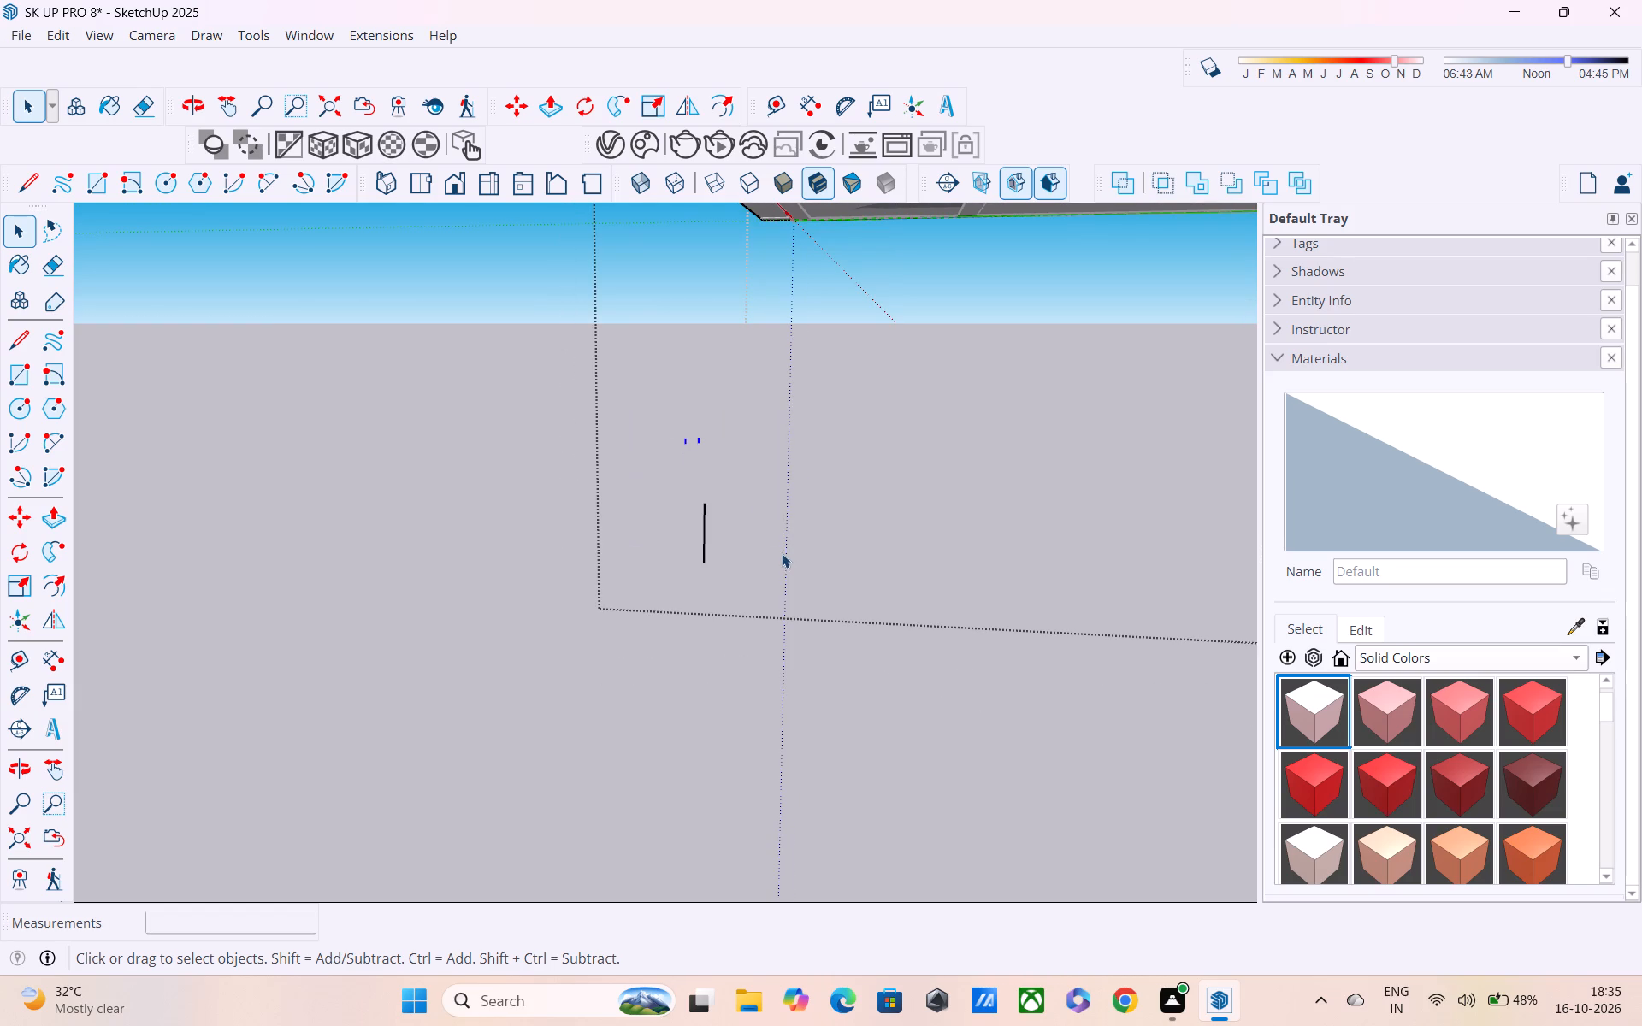
key("Delete")
Delete the stray thin vertical piece floating below the building's balcony corner.
left_click_drag(653, 480, 769, 570)
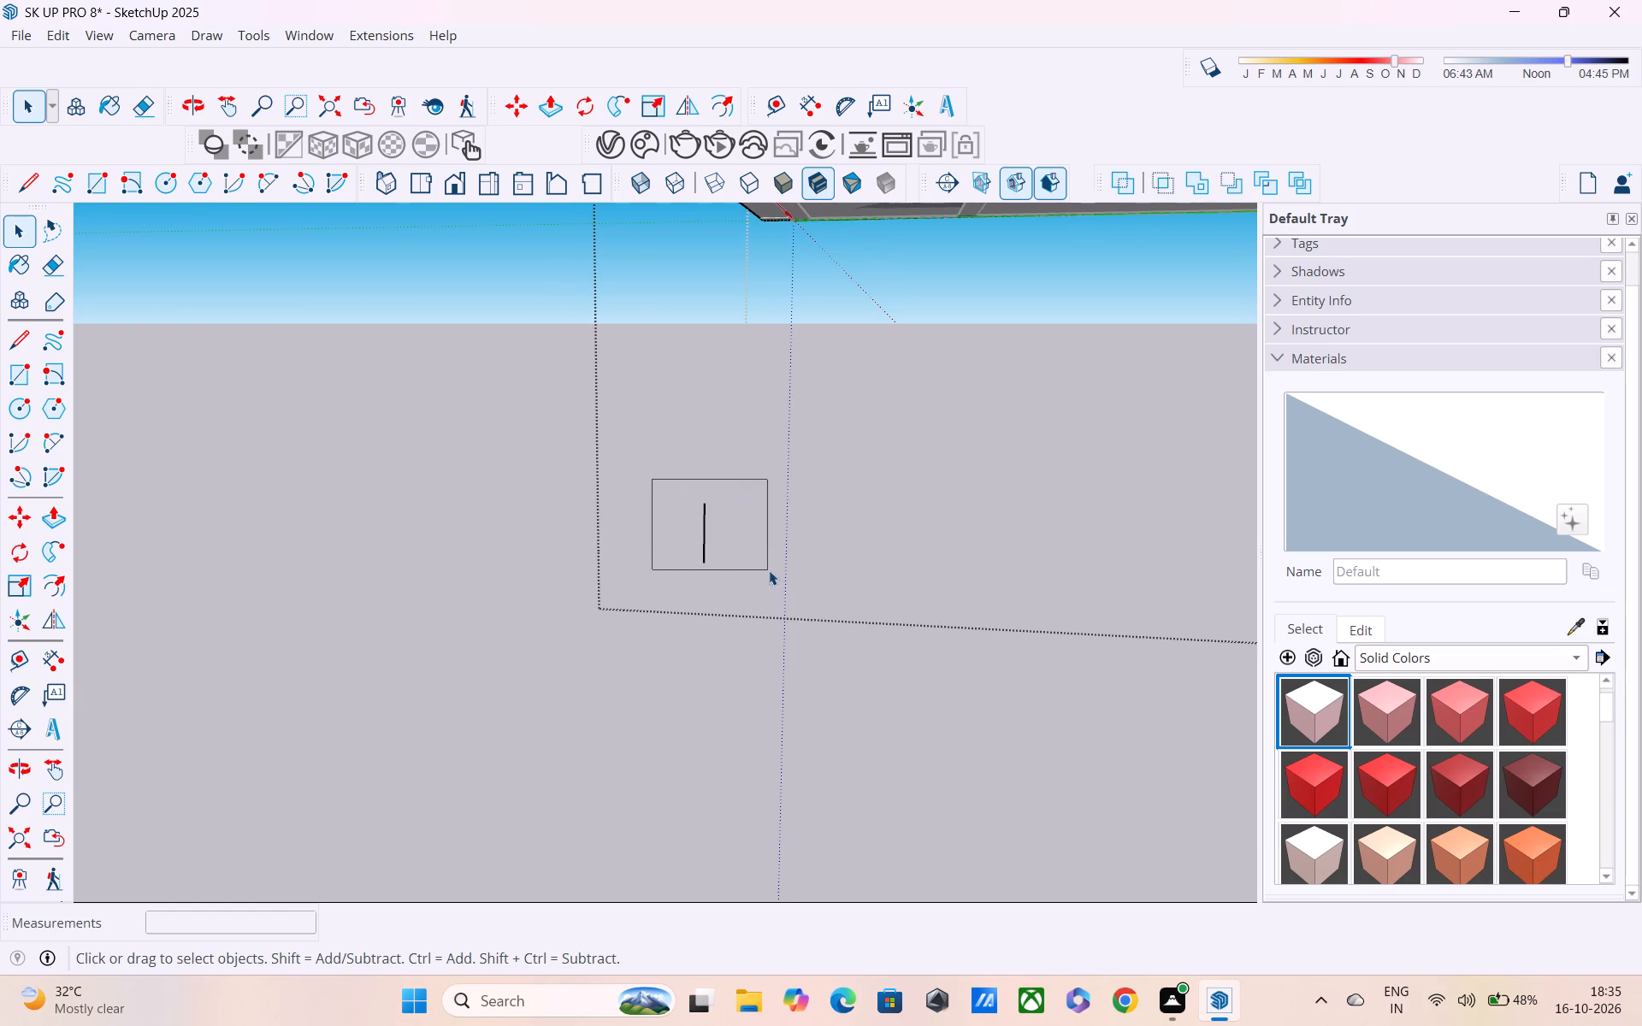
left_click_drag(769, 570, 779, 593)
key("Delete")
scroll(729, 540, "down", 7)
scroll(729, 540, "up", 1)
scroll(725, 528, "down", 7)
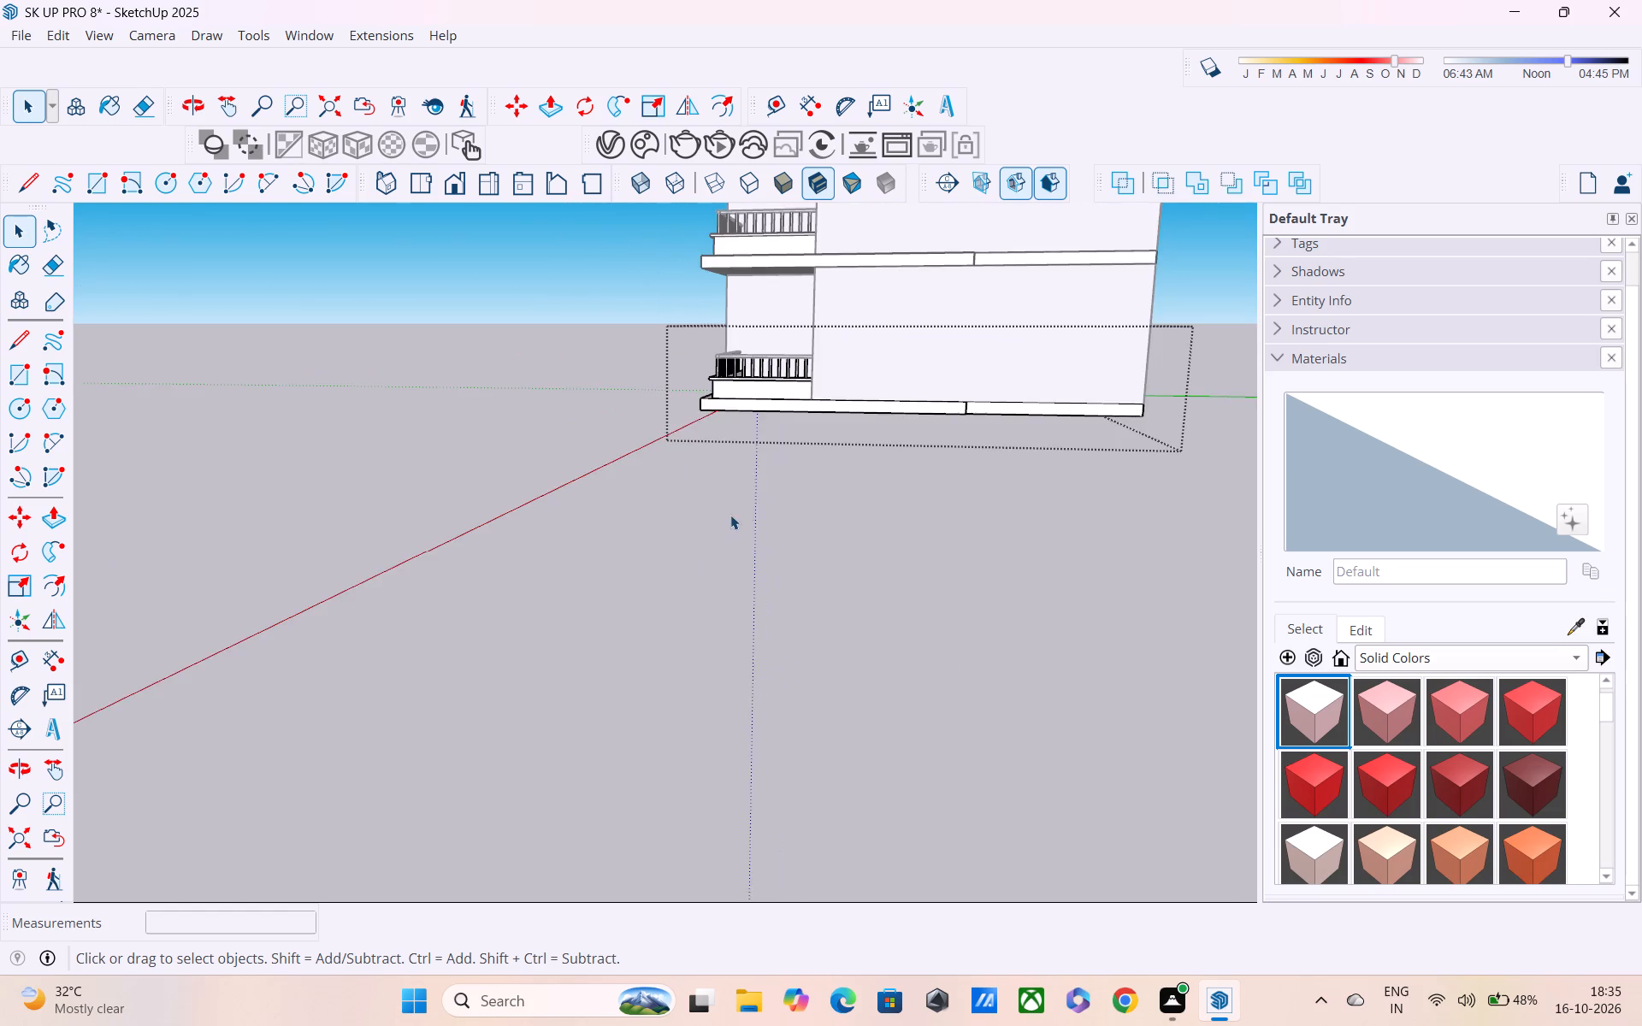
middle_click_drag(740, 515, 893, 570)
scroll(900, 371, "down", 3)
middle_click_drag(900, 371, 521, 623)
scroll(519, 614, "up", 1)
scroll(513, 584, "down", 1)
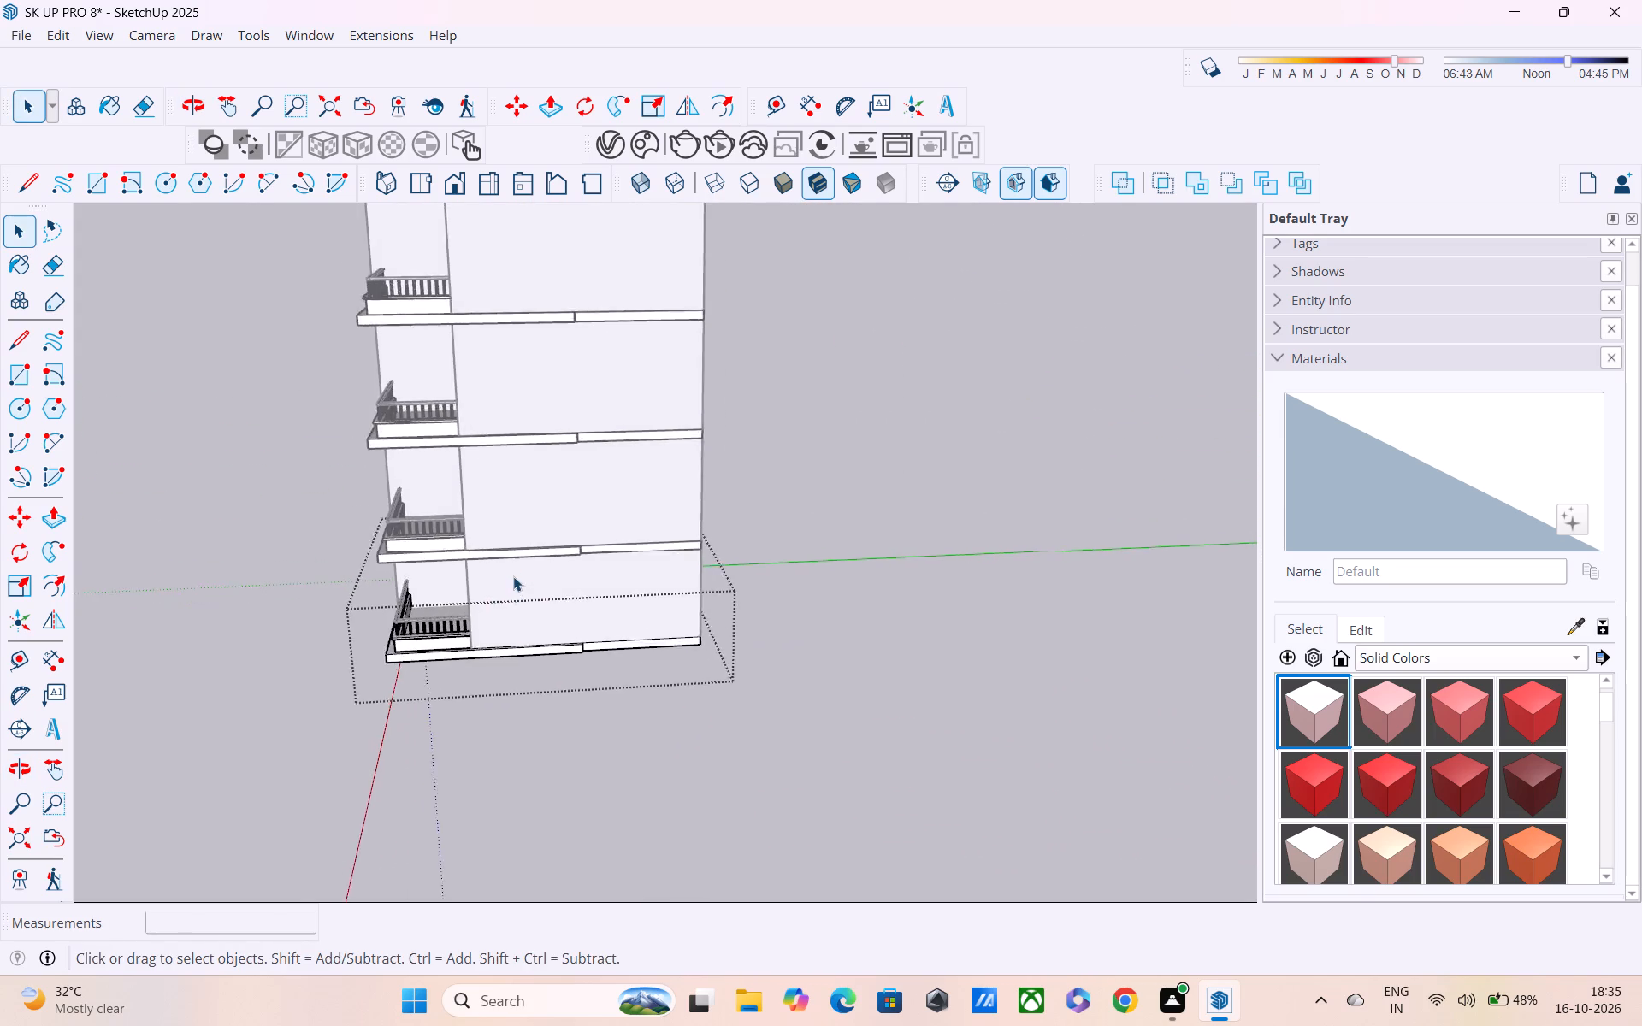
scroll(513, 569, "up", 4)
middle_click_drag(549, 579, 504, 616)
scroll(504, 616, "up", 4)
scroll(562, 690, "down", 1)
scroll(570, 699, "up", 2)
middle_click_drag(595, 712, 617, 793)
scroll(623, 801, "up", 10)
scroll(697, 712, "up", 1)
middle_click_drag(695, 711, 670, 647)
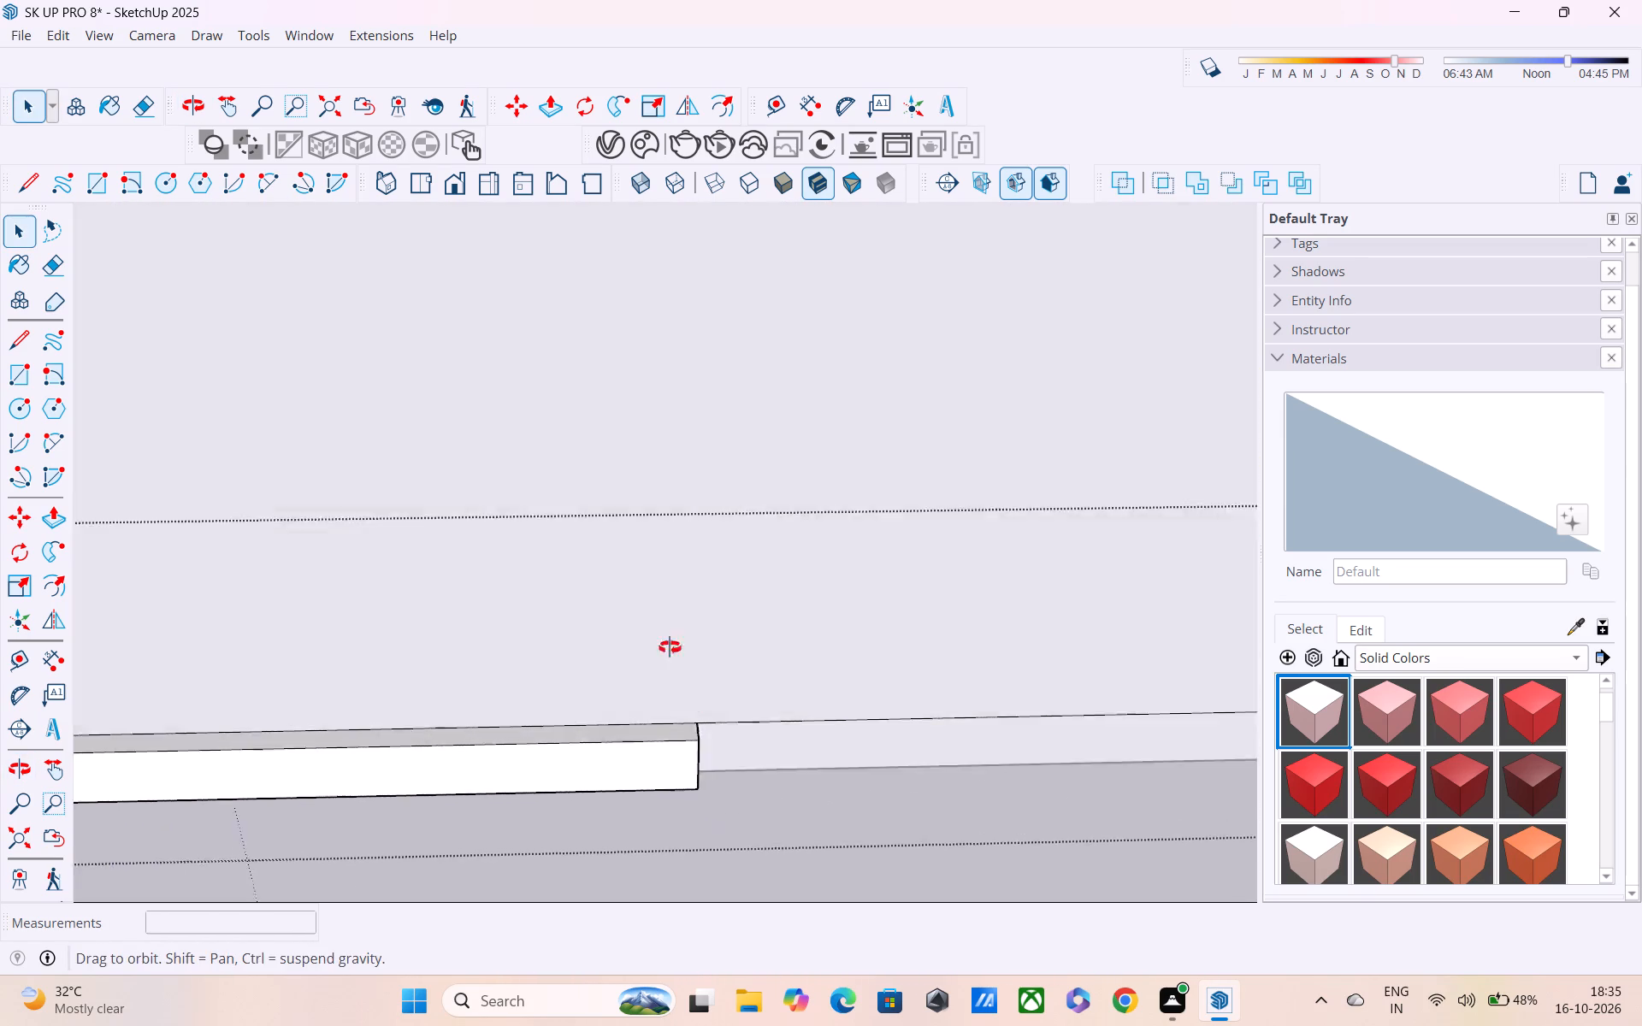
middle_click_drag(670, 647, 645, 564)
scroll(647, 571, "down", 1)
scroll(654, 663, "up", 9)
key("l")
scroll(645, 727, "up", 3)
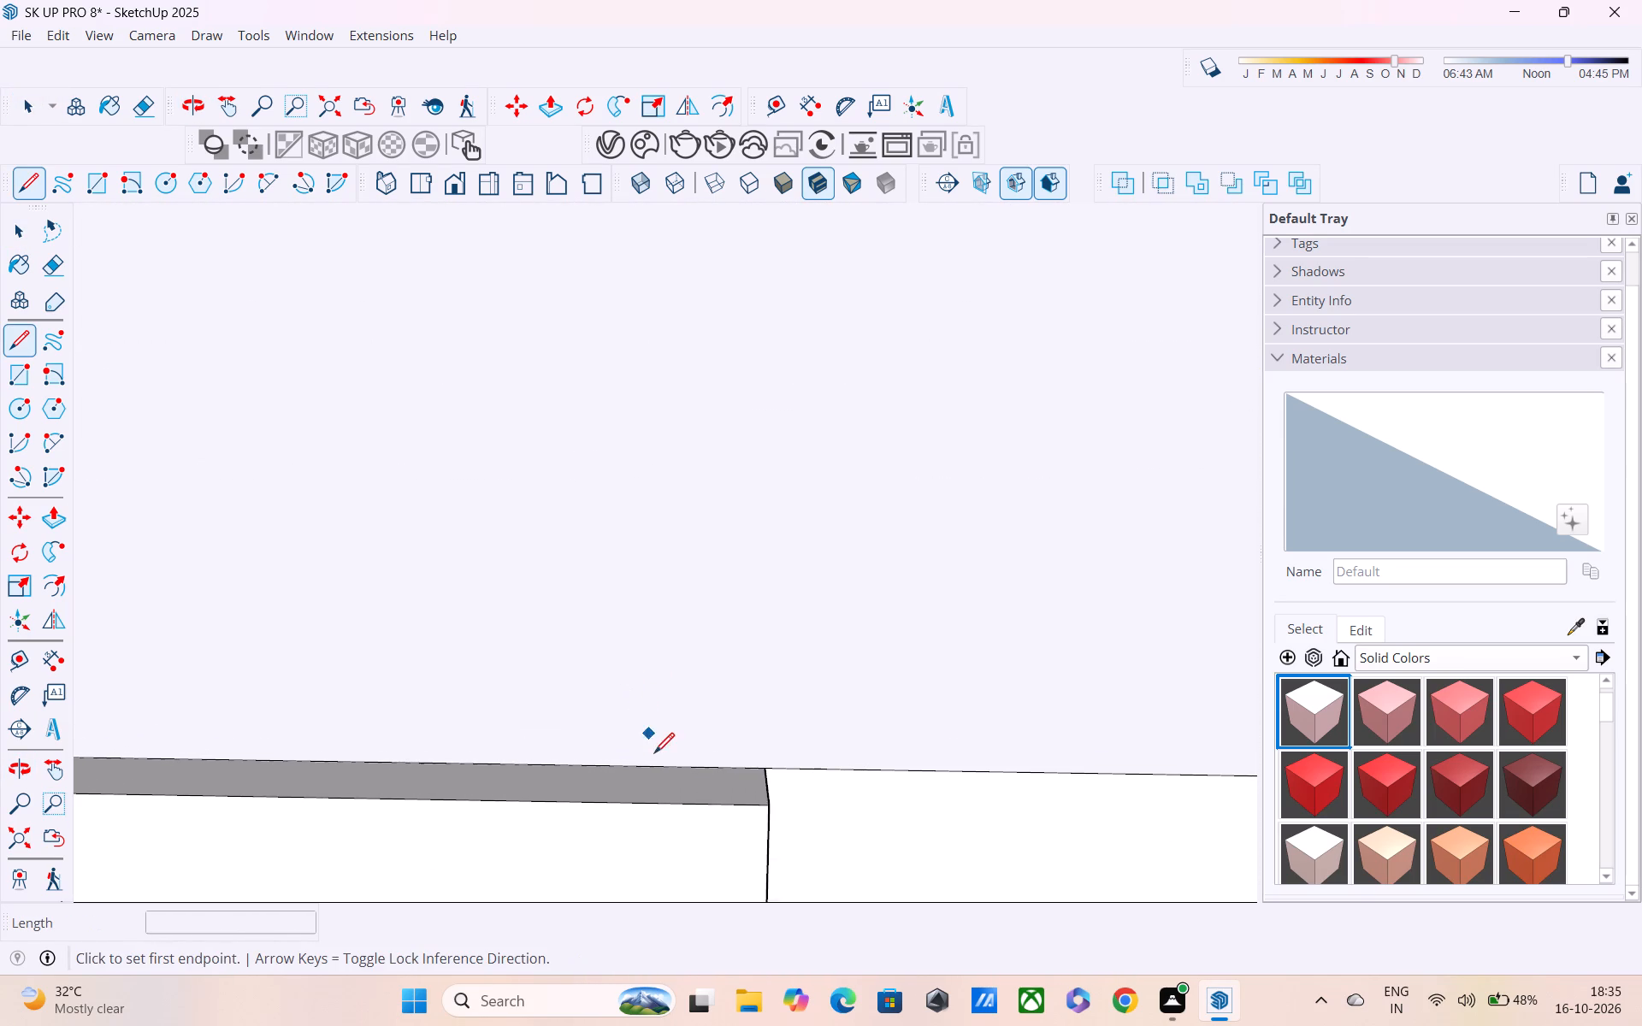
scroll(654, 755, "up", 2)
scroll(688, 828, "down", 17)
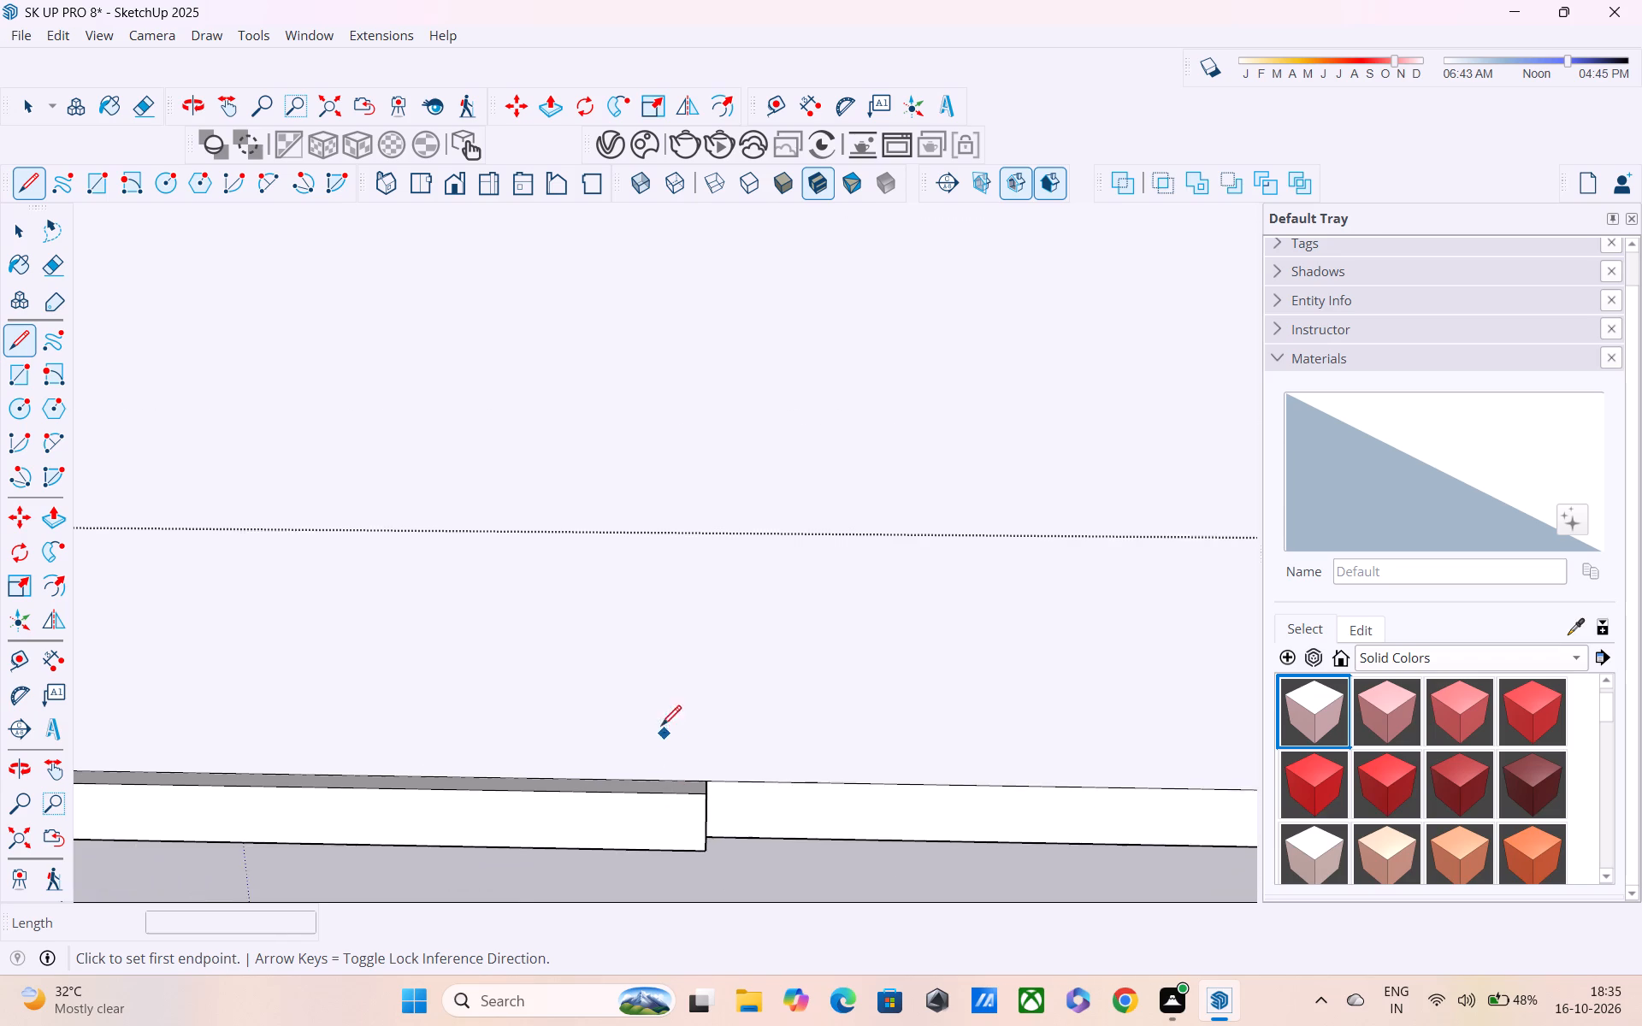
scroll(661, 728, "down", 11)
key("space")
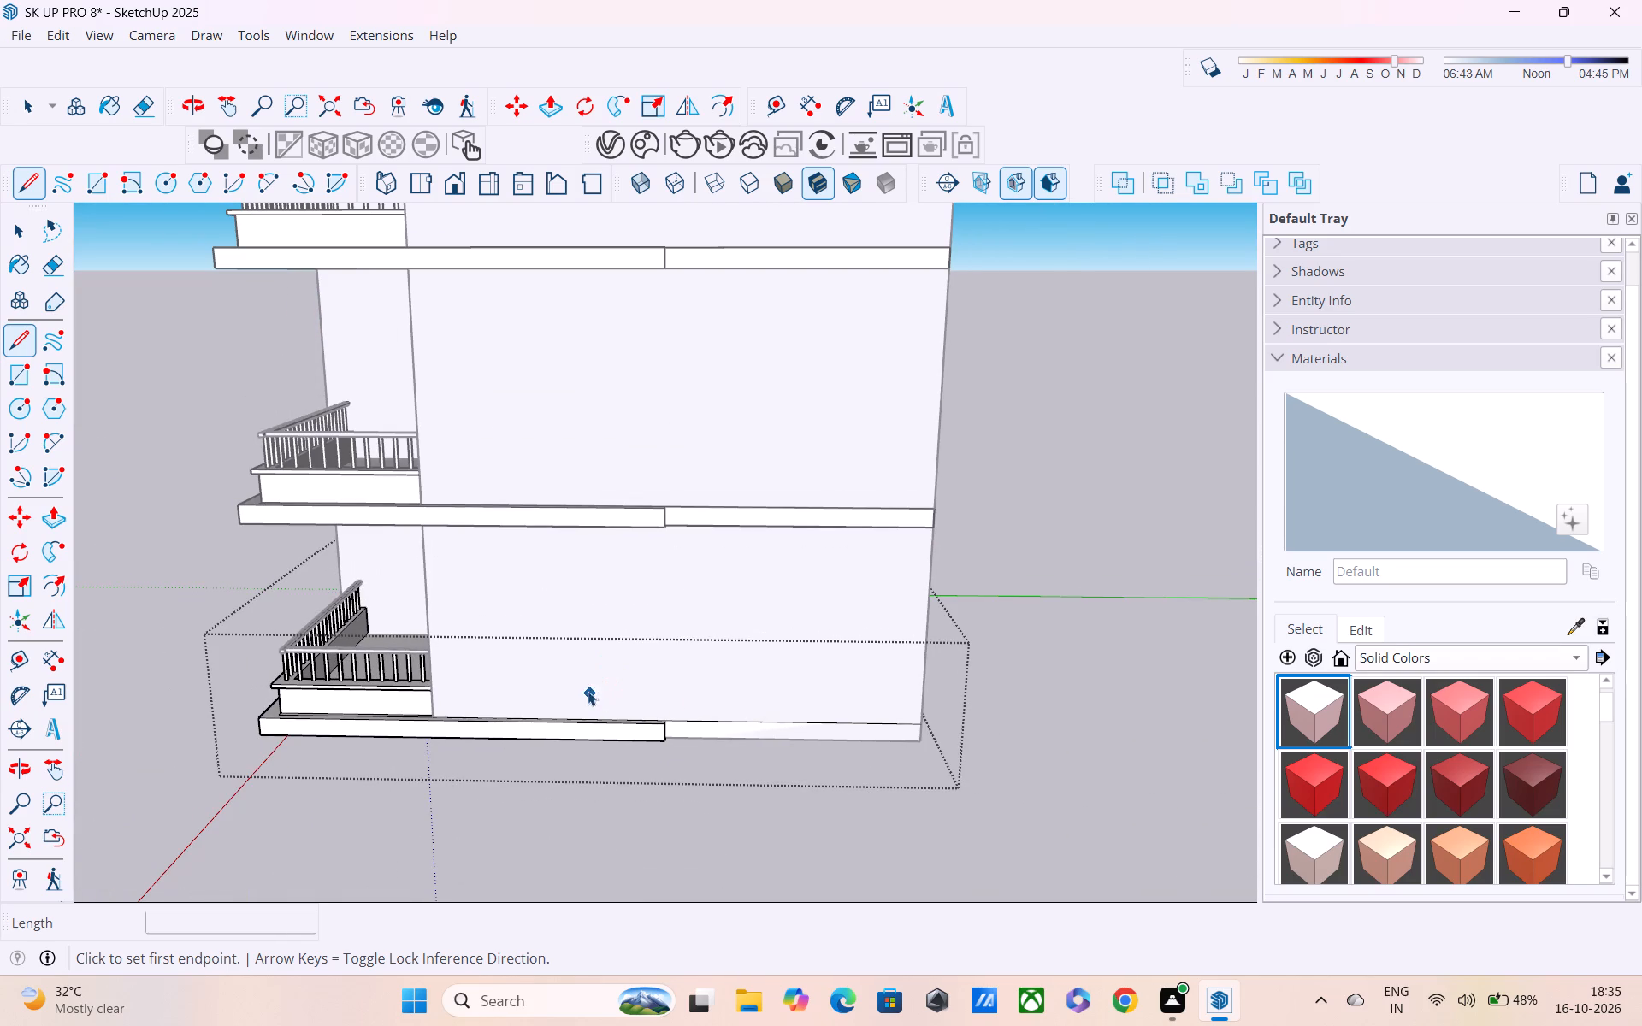
Close the lowest storey's component and return to editing outside it.
double_click(594, 726)
left_click(1037, 449)
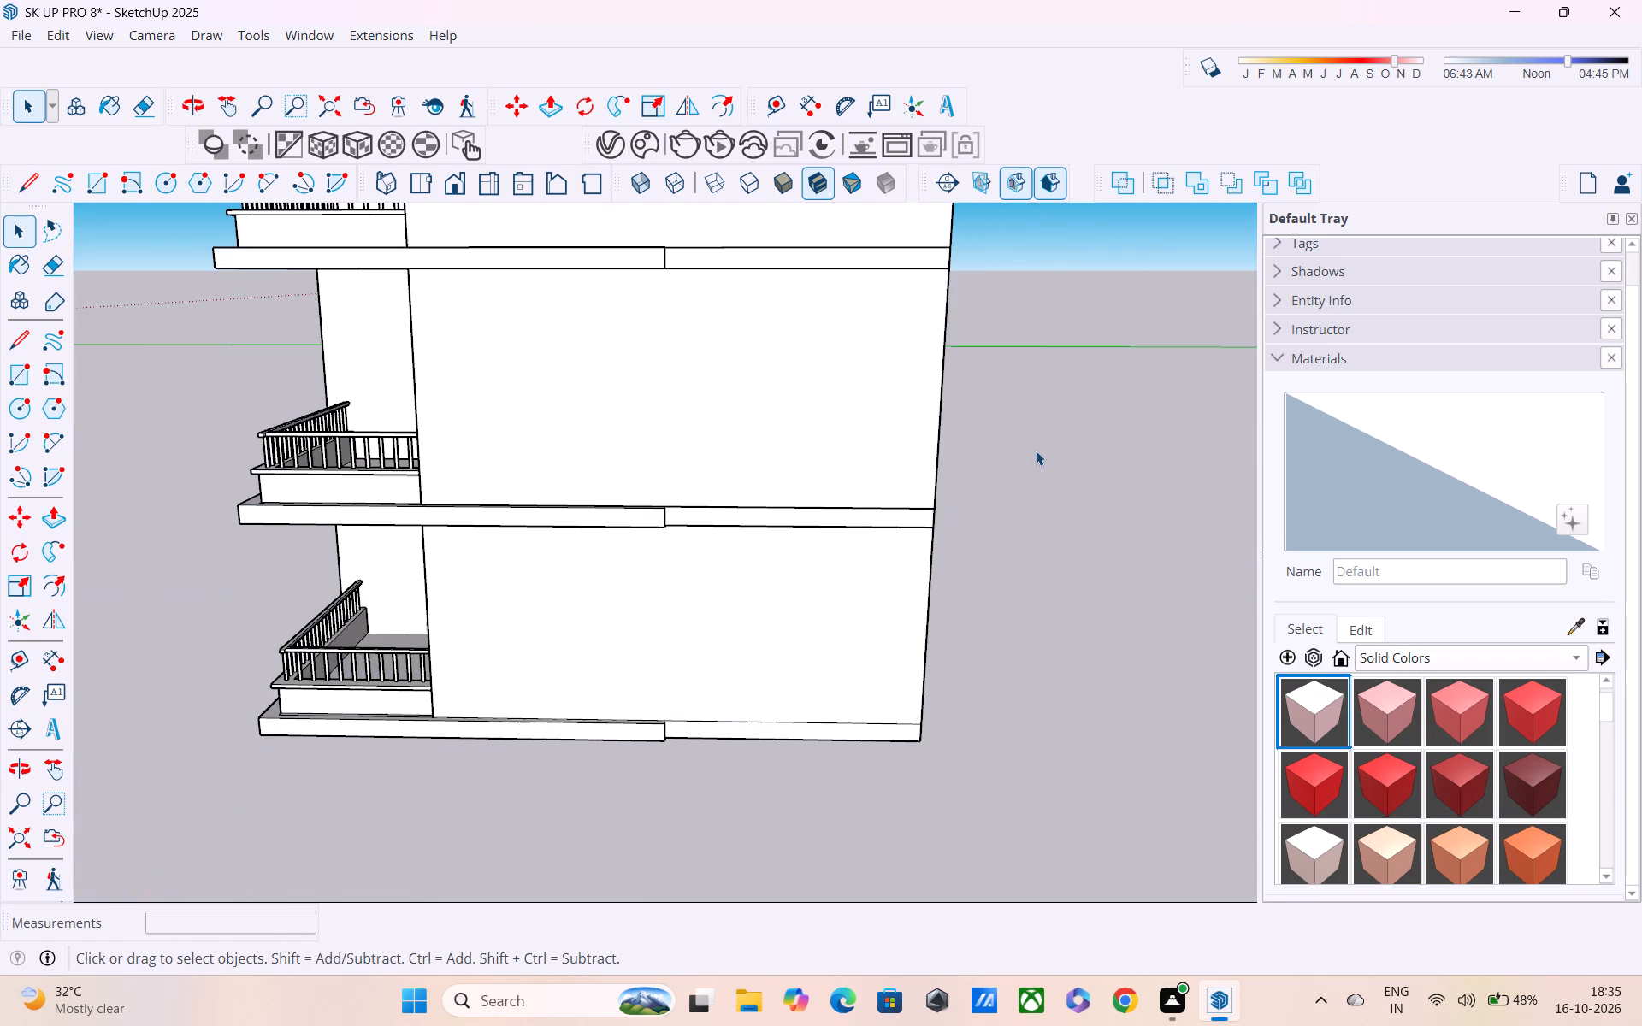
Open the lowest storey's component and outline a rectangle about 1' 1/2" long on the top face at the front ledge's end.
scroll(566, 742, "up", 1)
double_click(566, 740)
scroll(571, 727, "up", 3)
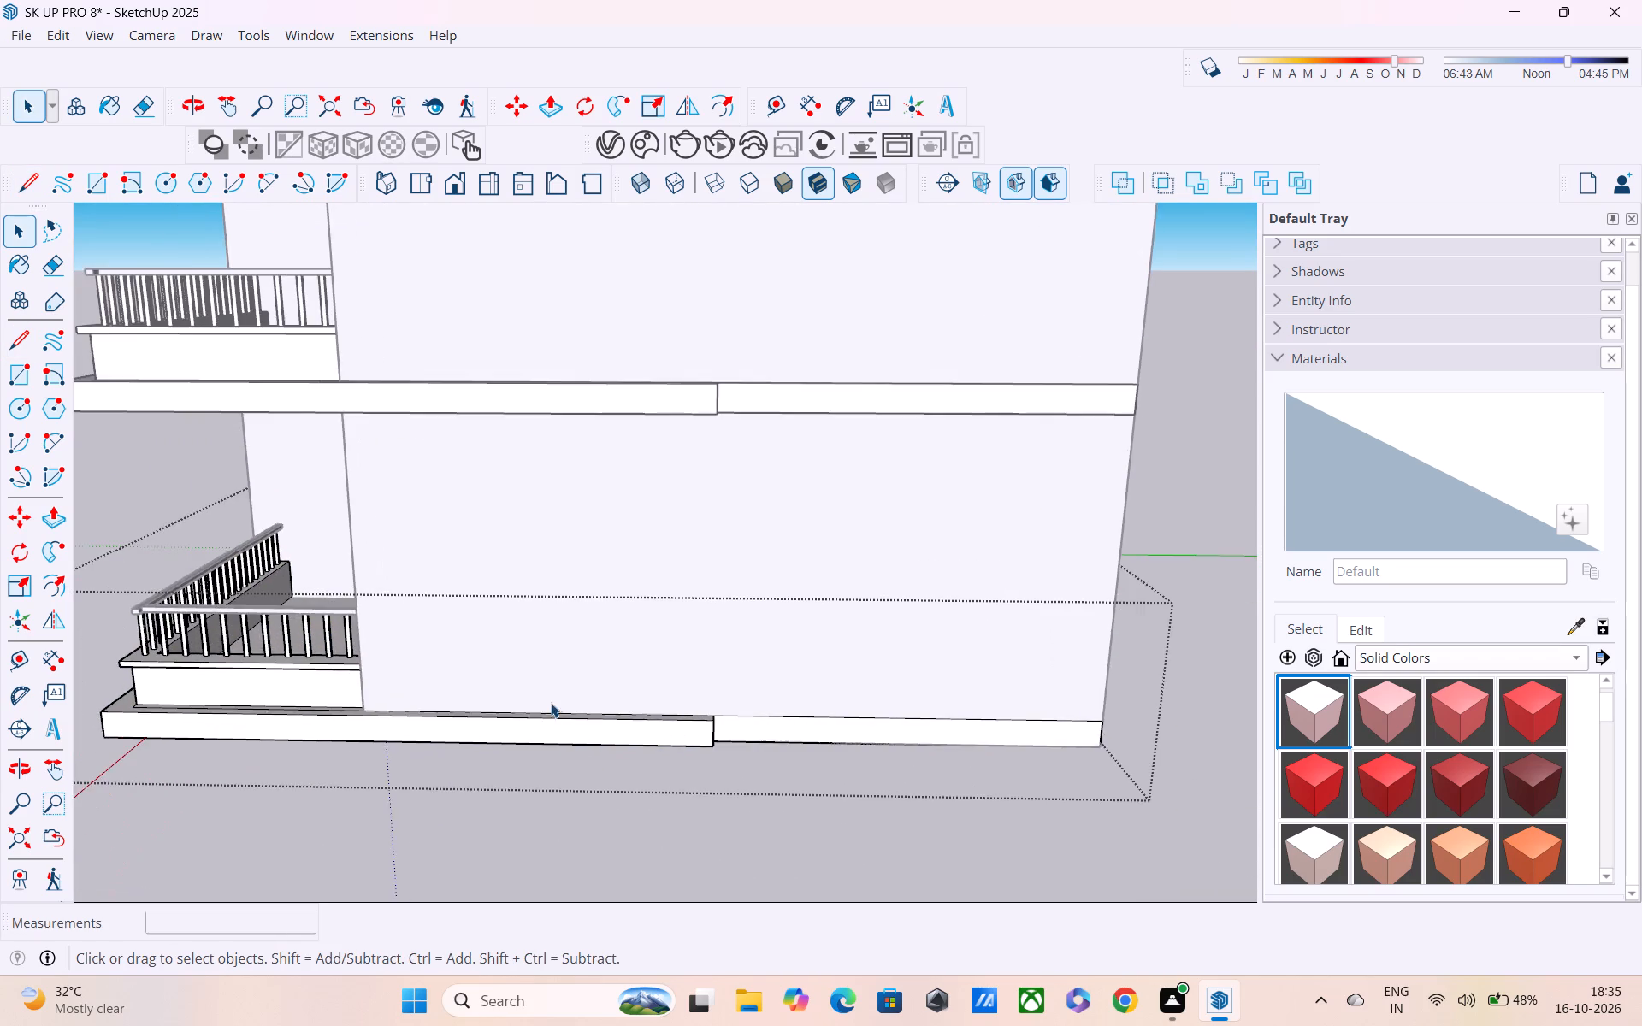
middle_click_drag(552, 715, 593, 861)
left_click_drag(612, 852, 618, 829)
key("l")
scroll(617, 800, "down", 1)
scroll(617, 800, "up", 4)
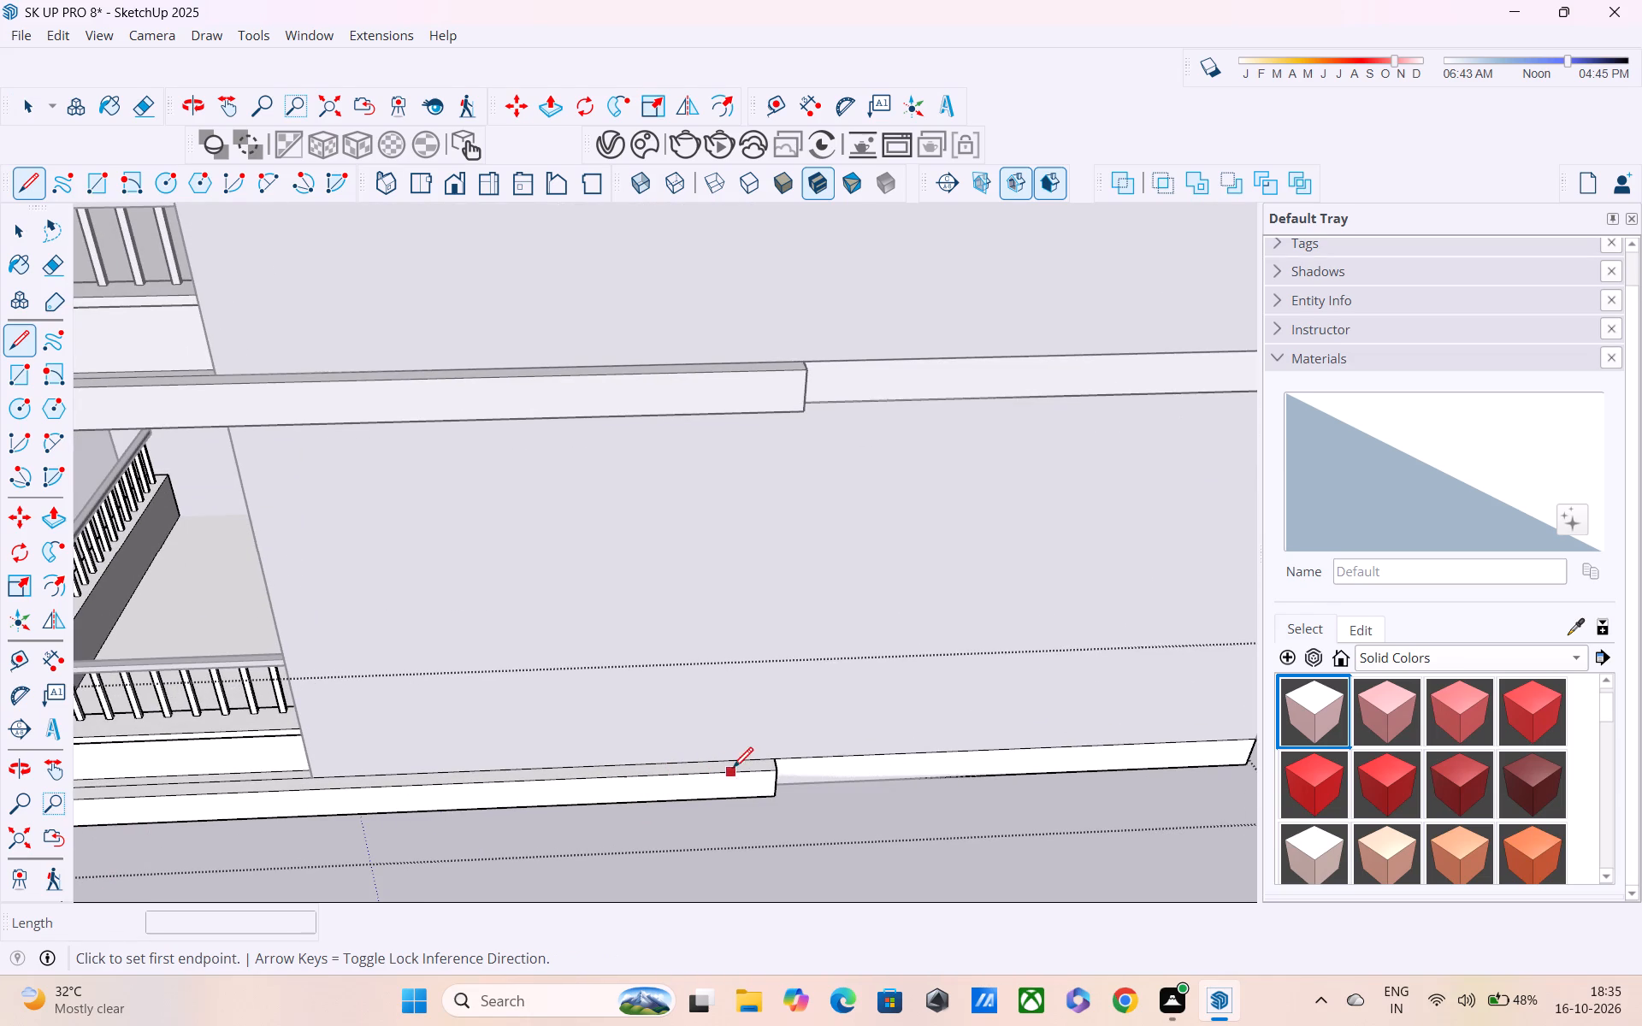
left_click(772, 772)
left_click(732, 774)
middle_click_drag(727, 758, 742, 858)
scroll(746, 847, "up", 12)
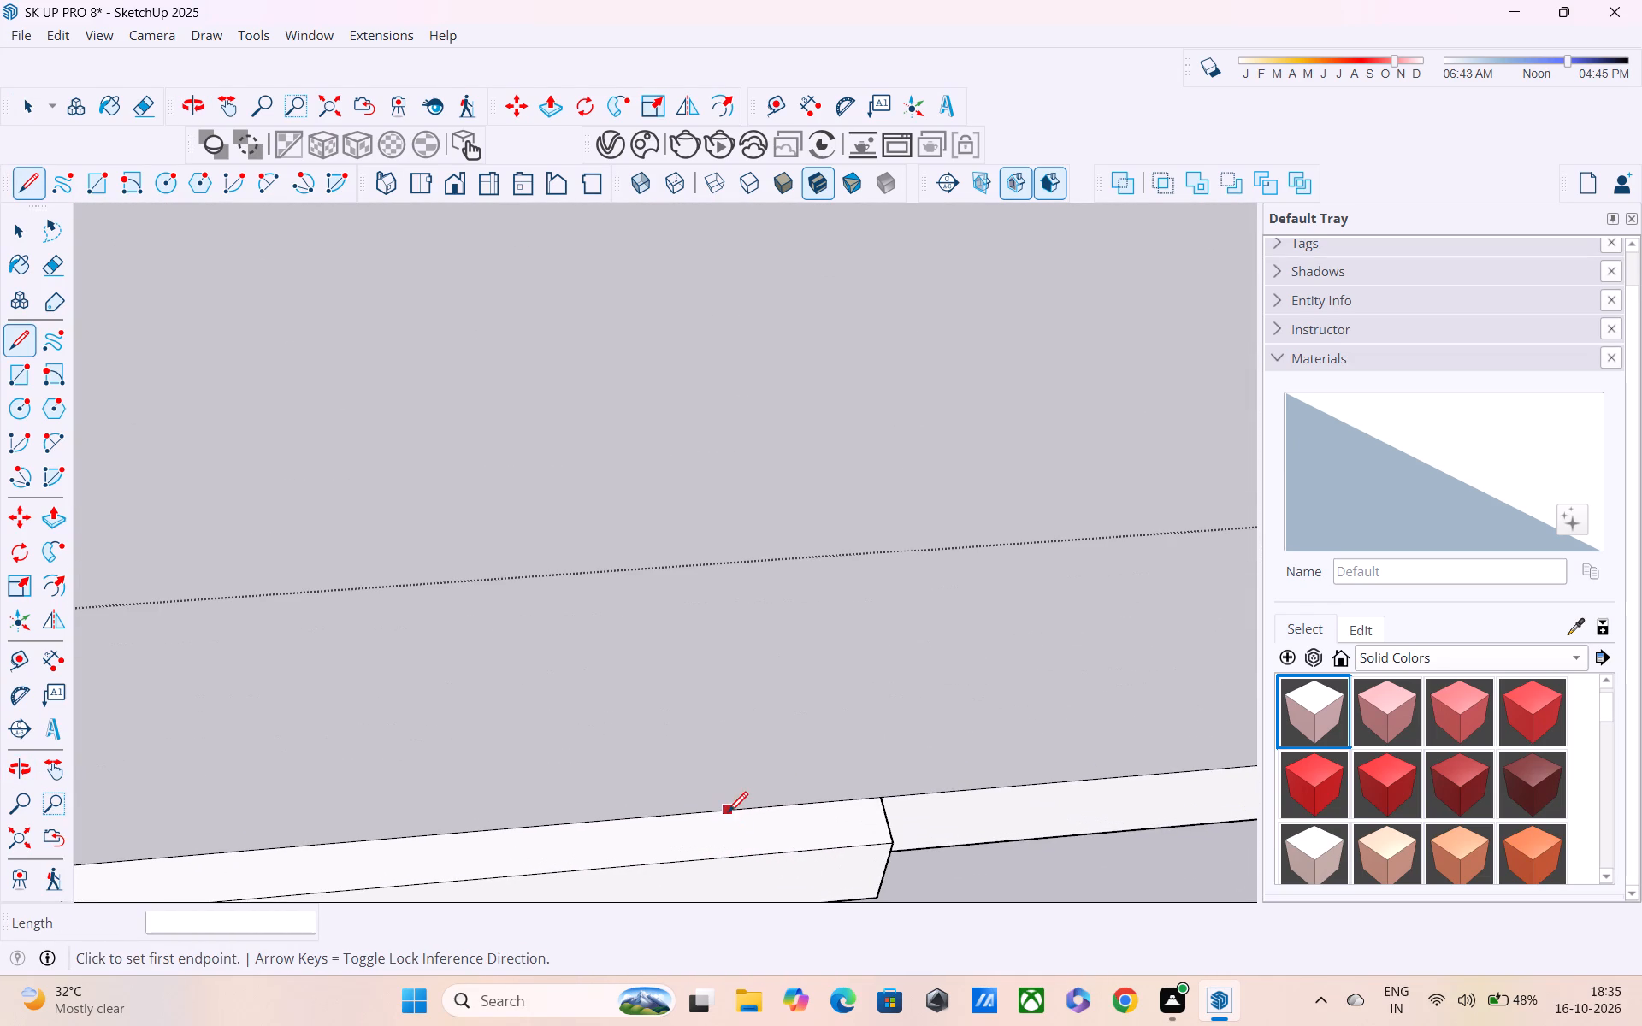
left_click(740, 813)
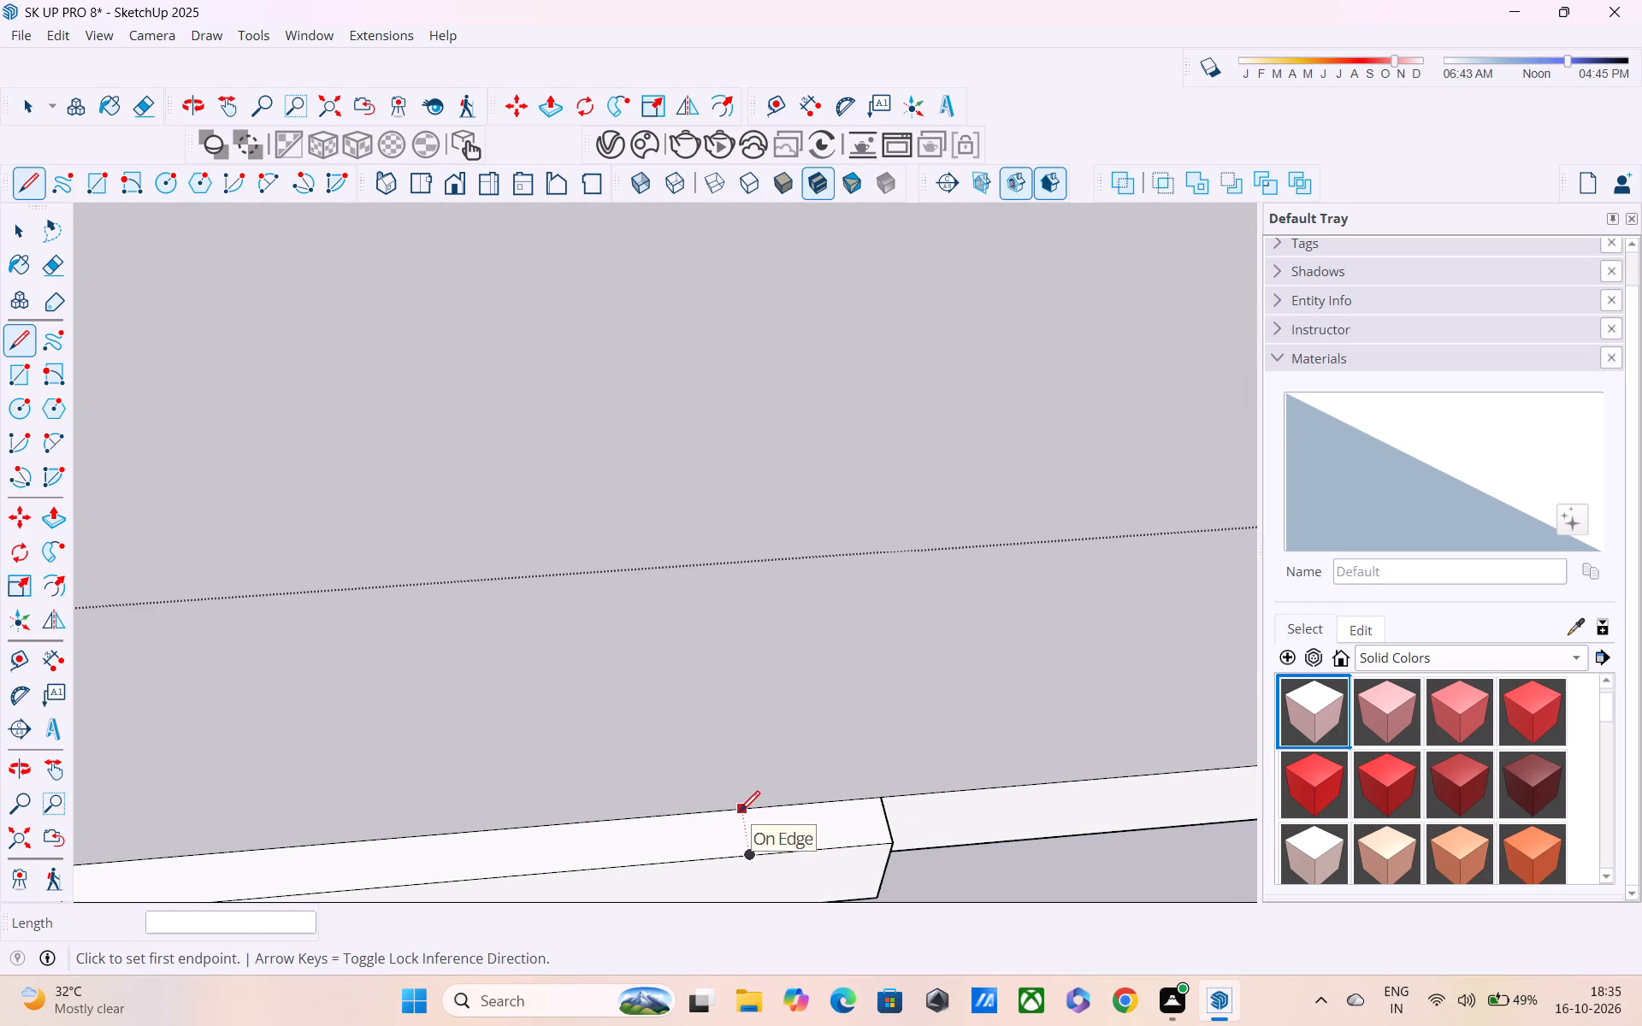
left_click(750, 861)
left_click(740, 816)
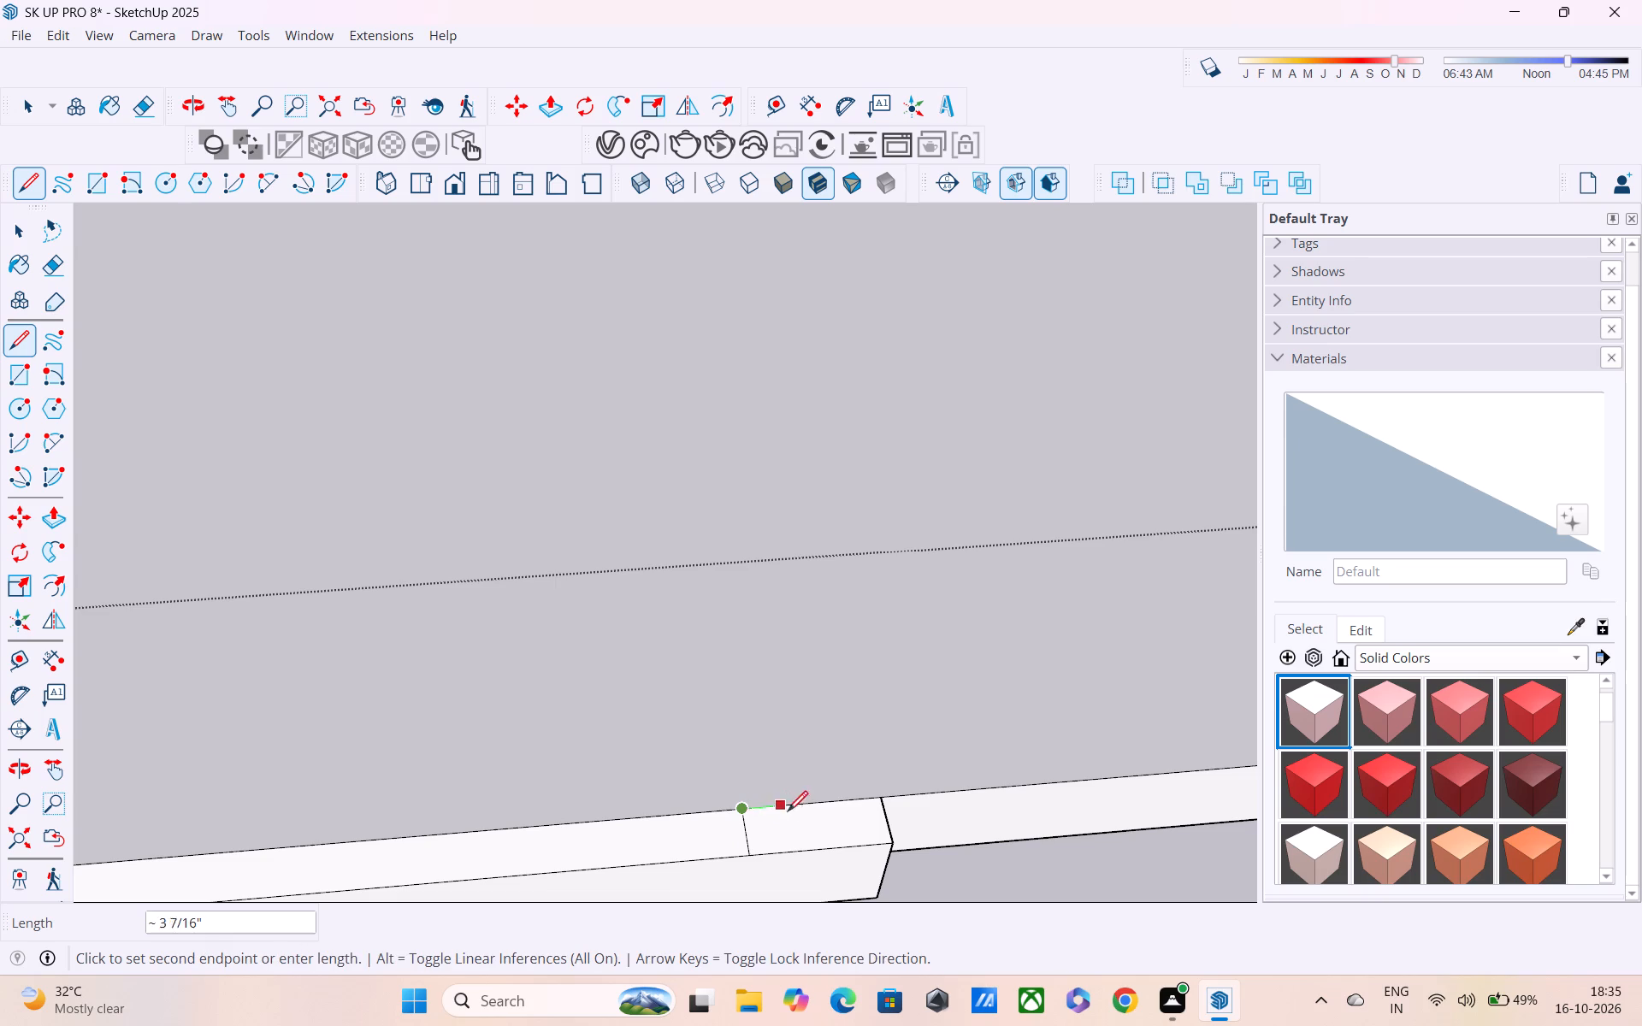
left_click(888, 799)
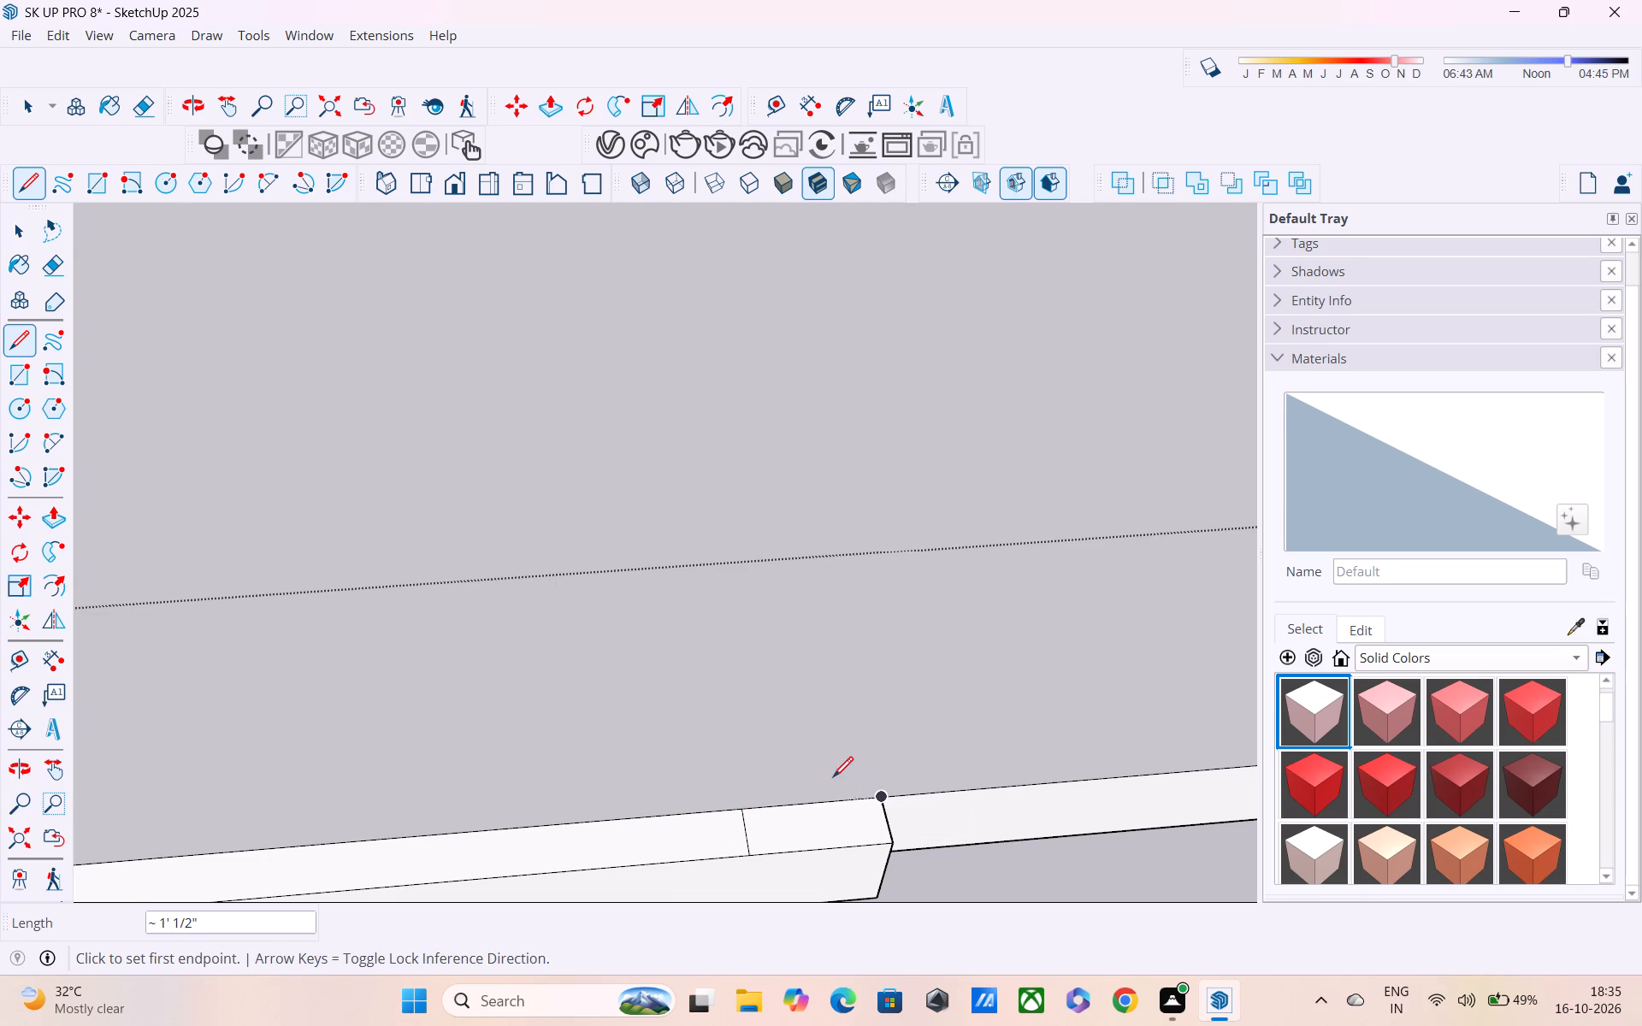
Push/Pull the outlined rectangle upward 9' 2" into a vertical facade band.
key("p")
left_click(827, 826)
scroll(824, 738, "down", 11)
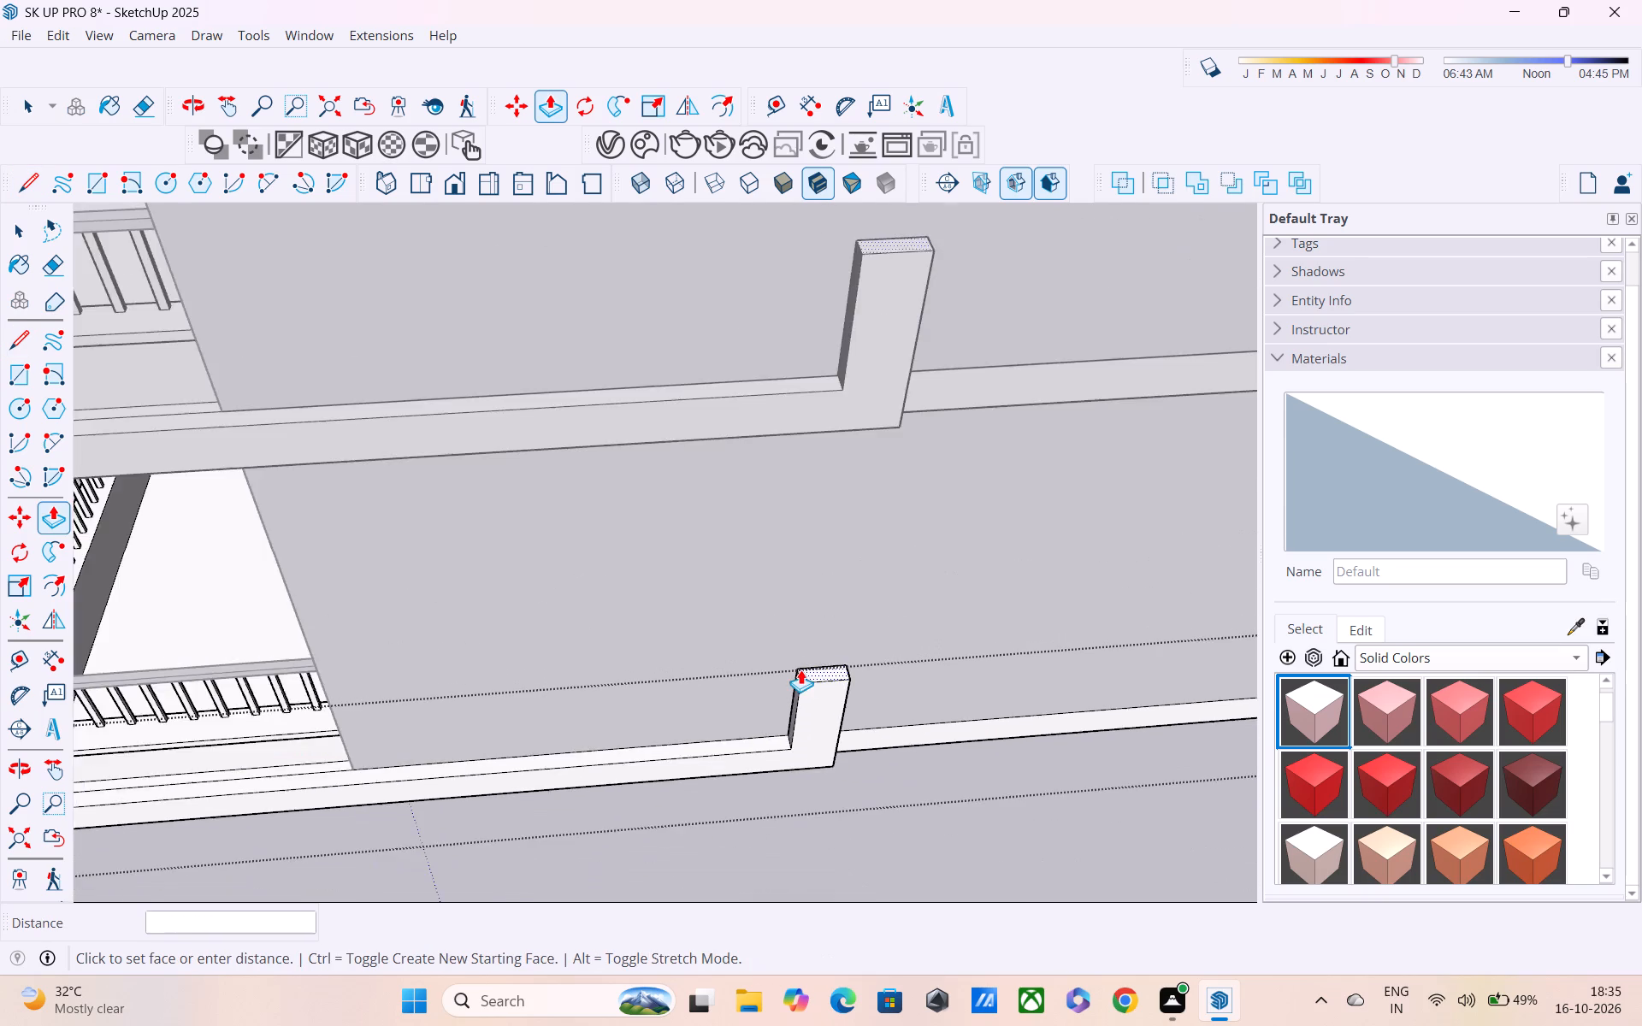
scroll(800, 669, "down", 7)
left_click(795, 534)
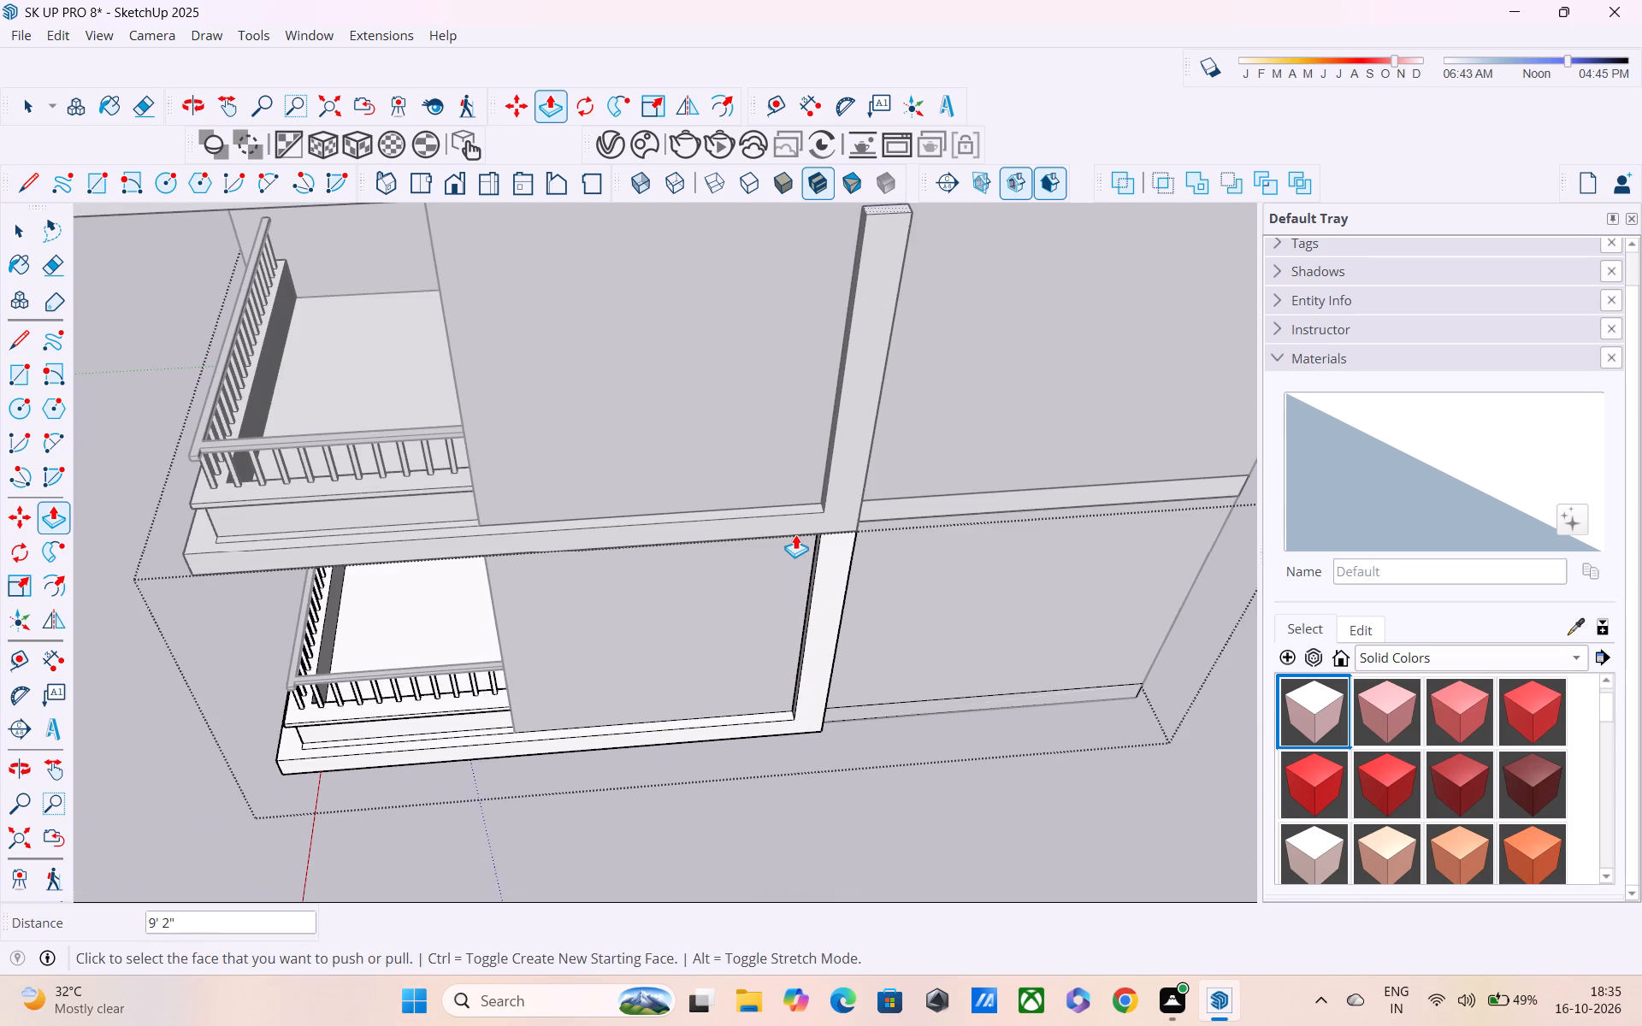
Examine where the repeated vertical bands meet the slab ledges above on each storey, and close the component.
middle_click_drag(795, 534, 797, 873, "shift")
scroll(779, 823, "down", 5)
middle_click_drag(812, 693, 730, 565)
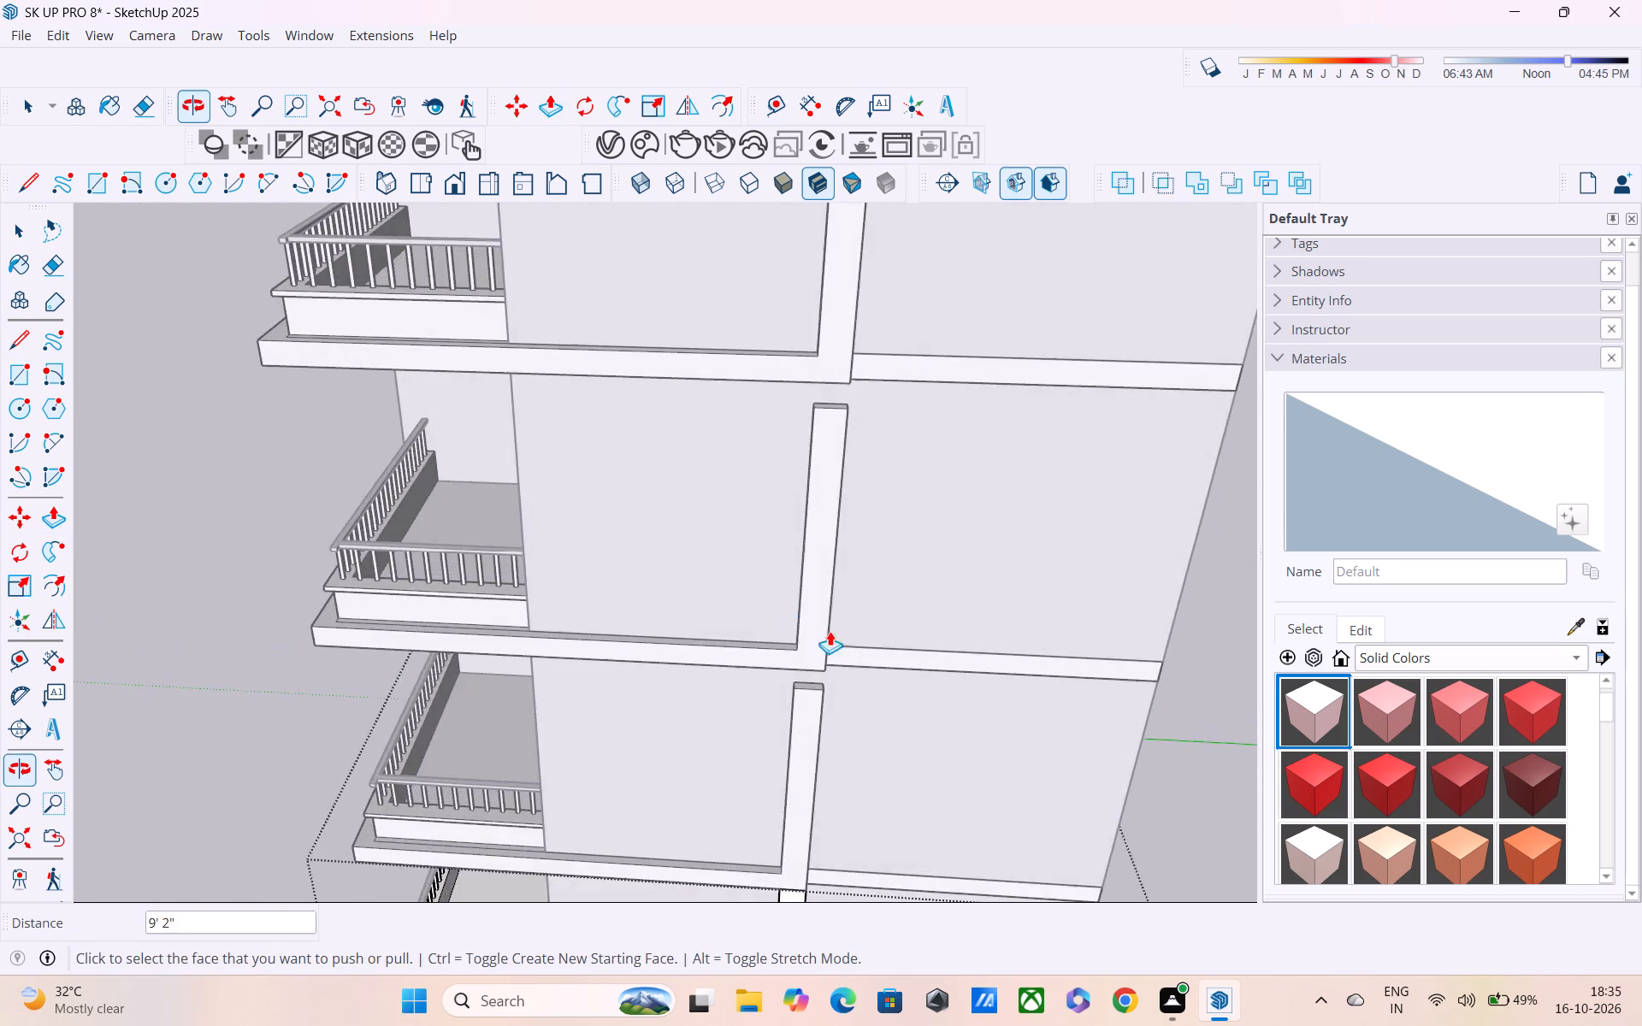
scroll(859, 667, "up", 5)
scroll(783, 672, "up", 4)
middle_click_drag(770, 656, 711, 433)
scroll(732, 610, "up", 4)
scroll(733, 615, "down", 6)
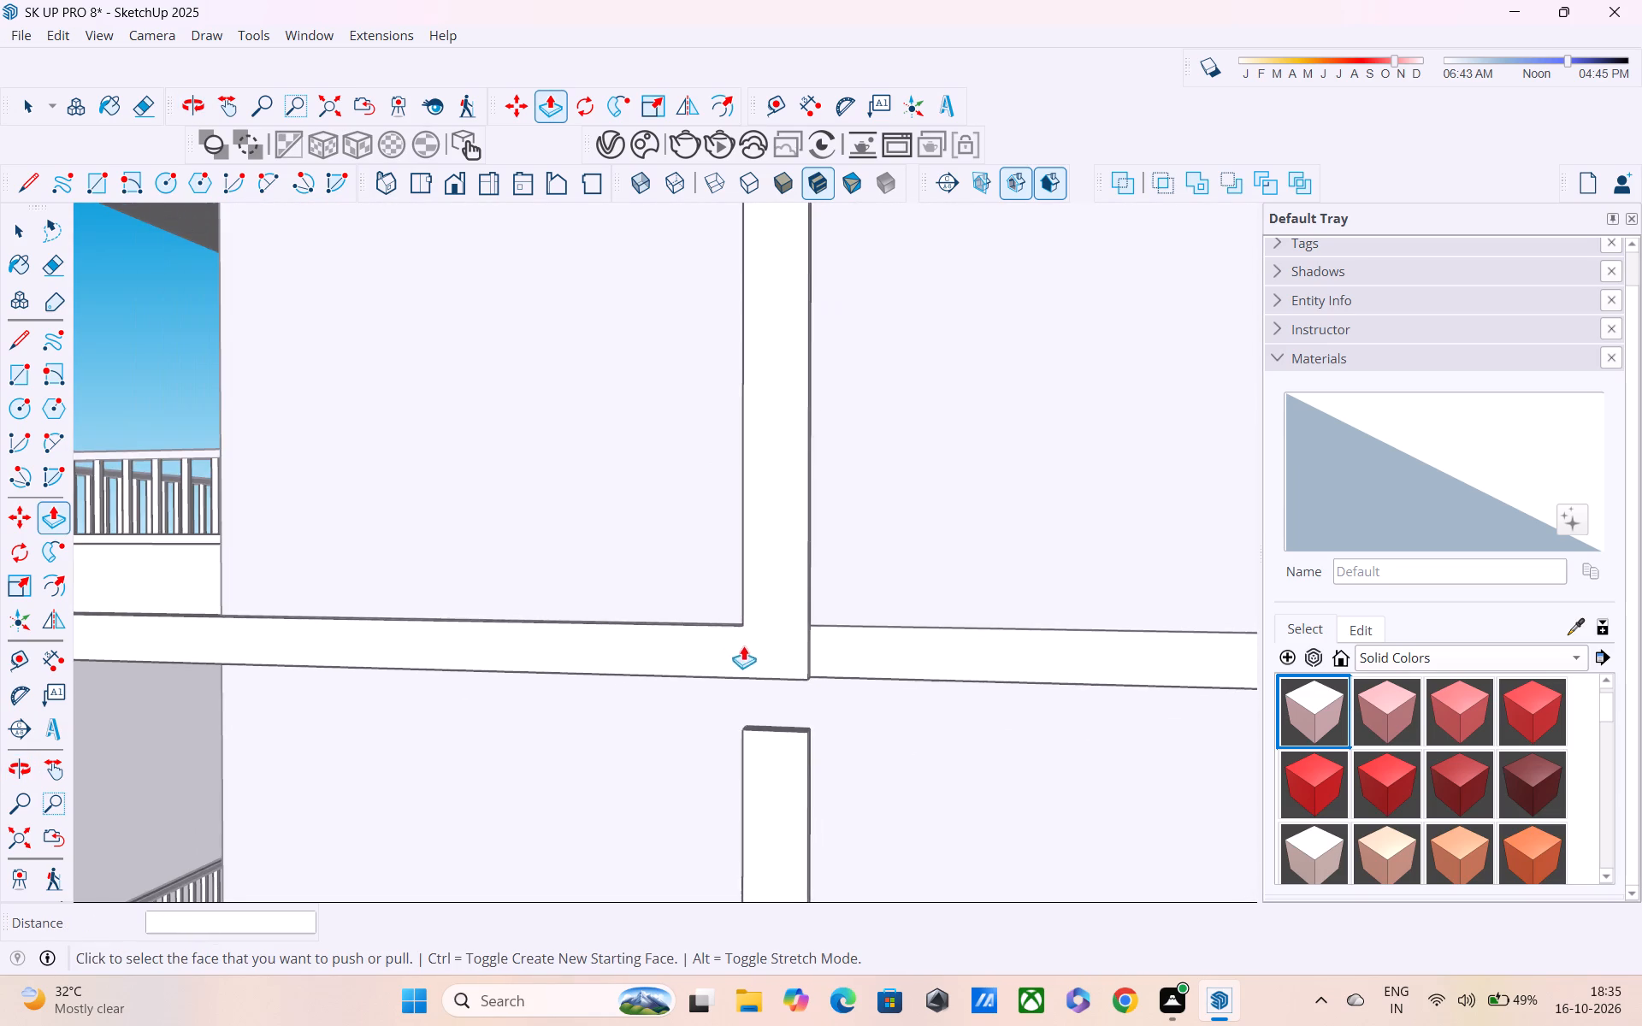
middle_click_drag(759, 666, 769, 693)
scroll(769, 692, "up", 1)
scroll(763, 673, "down", 11)
scroll(741, 593, "down", 2)
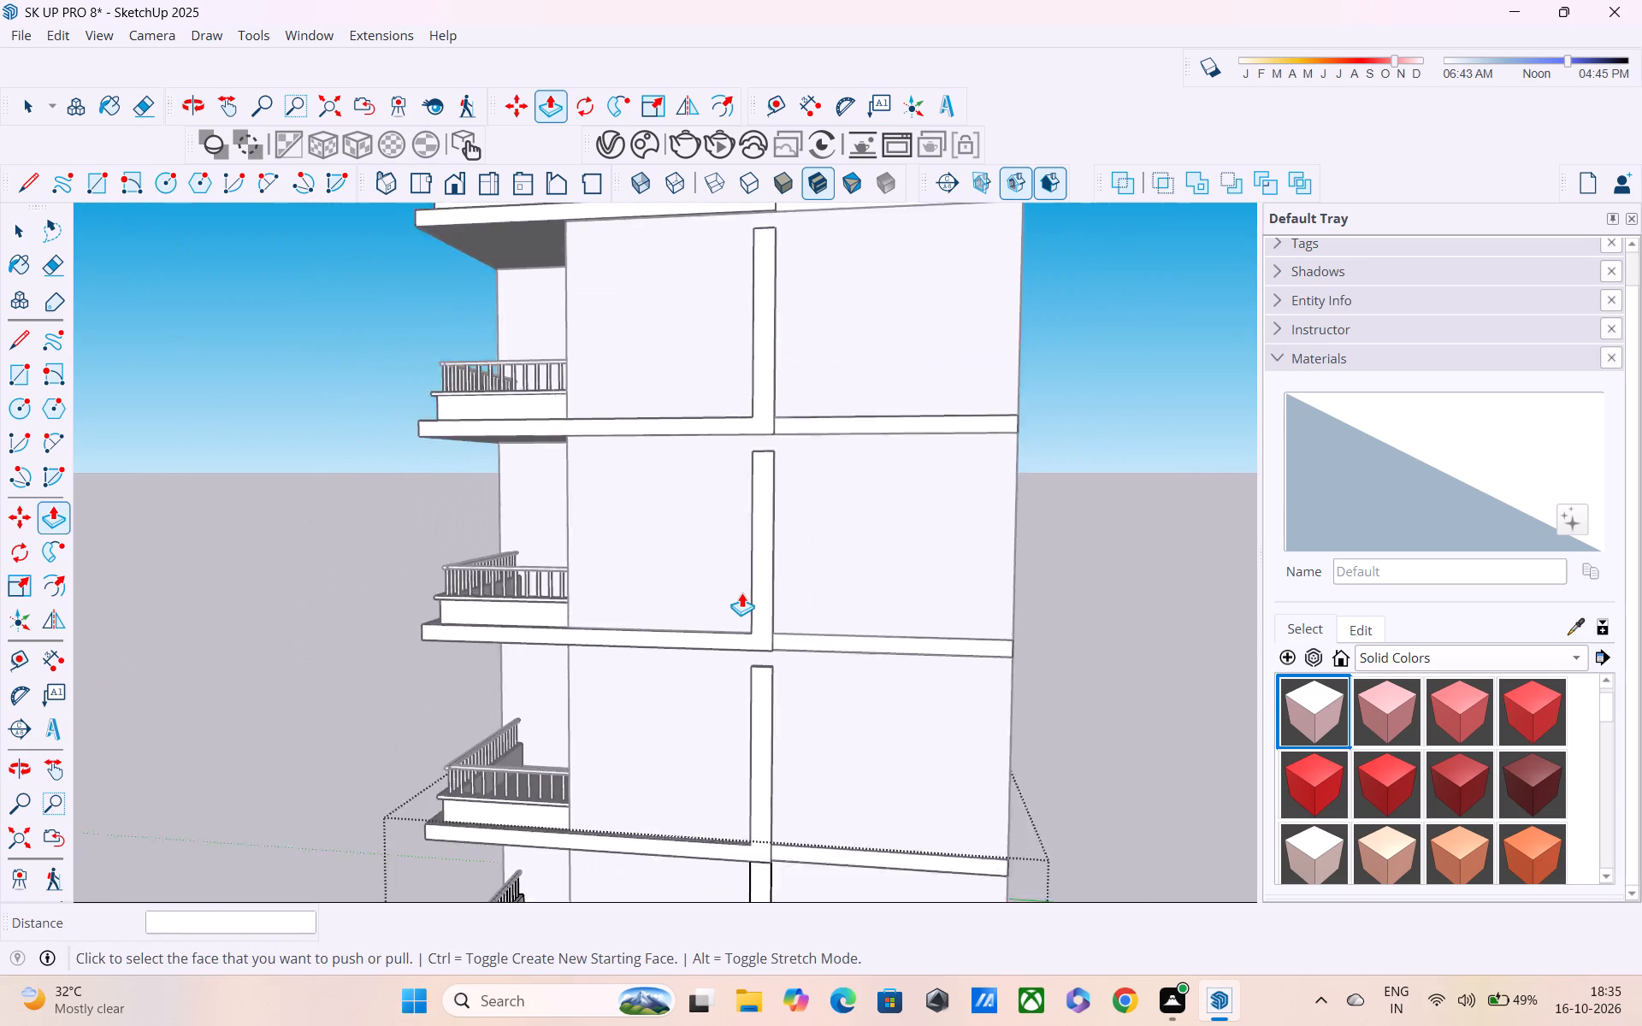
scroll(741, 593, "down", 2)
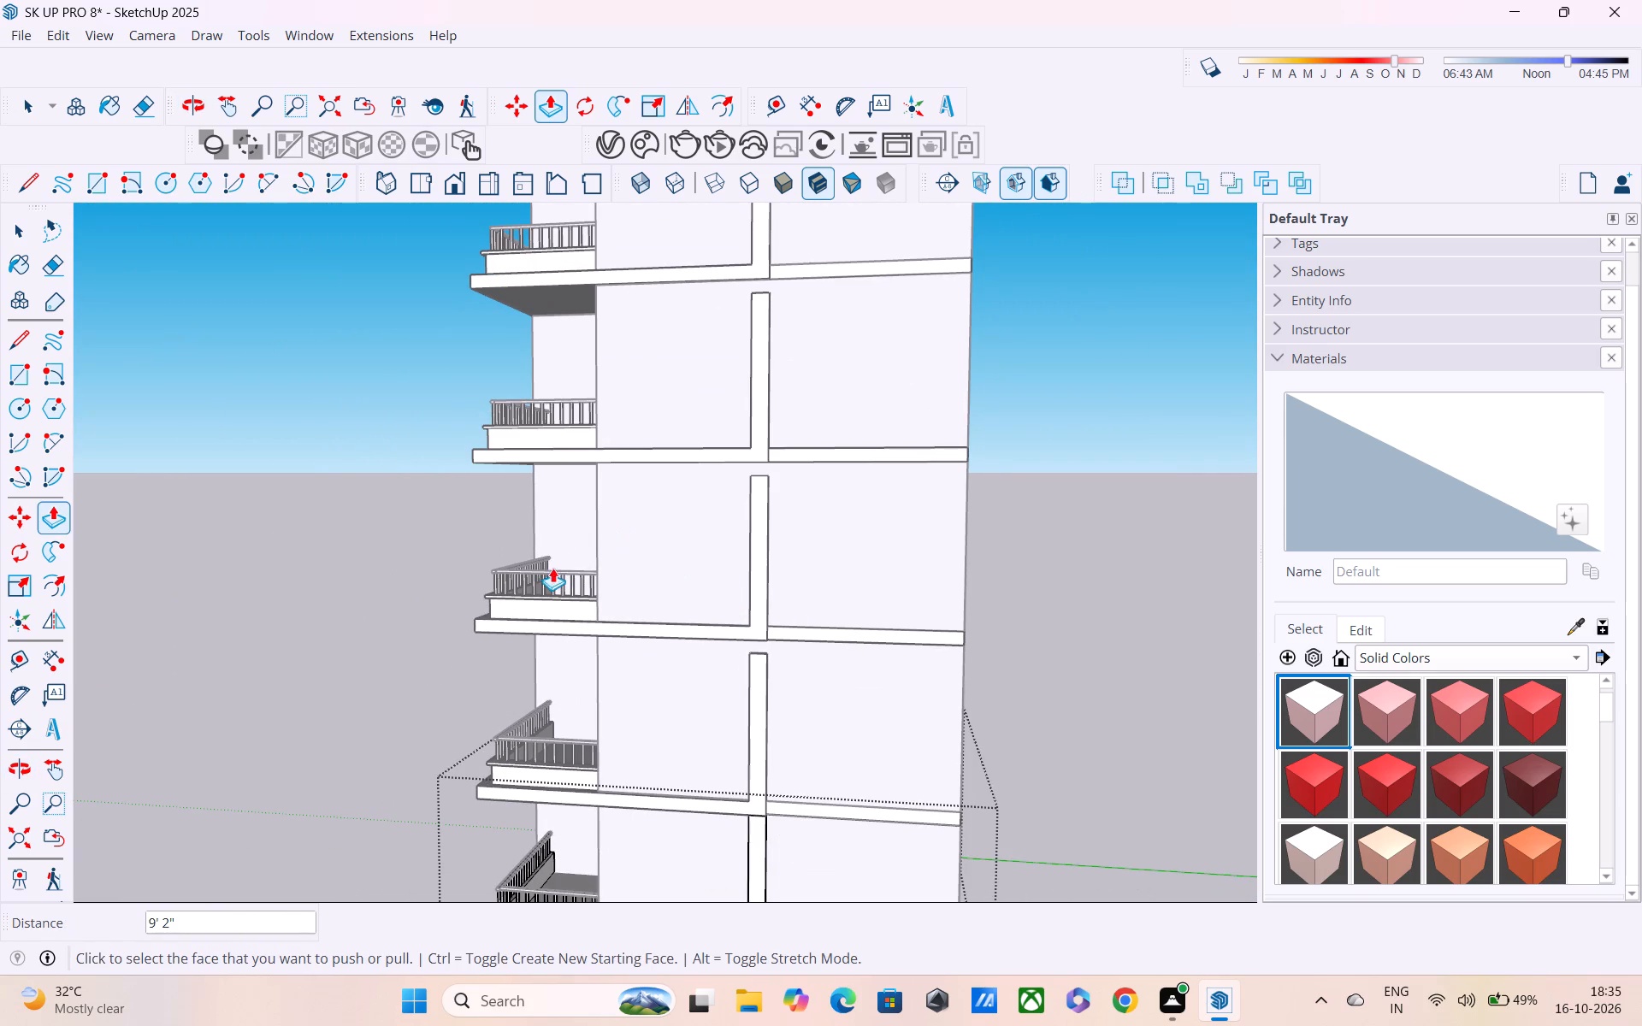
left_click(342, 591)
key("space")
double_click(249, 610)
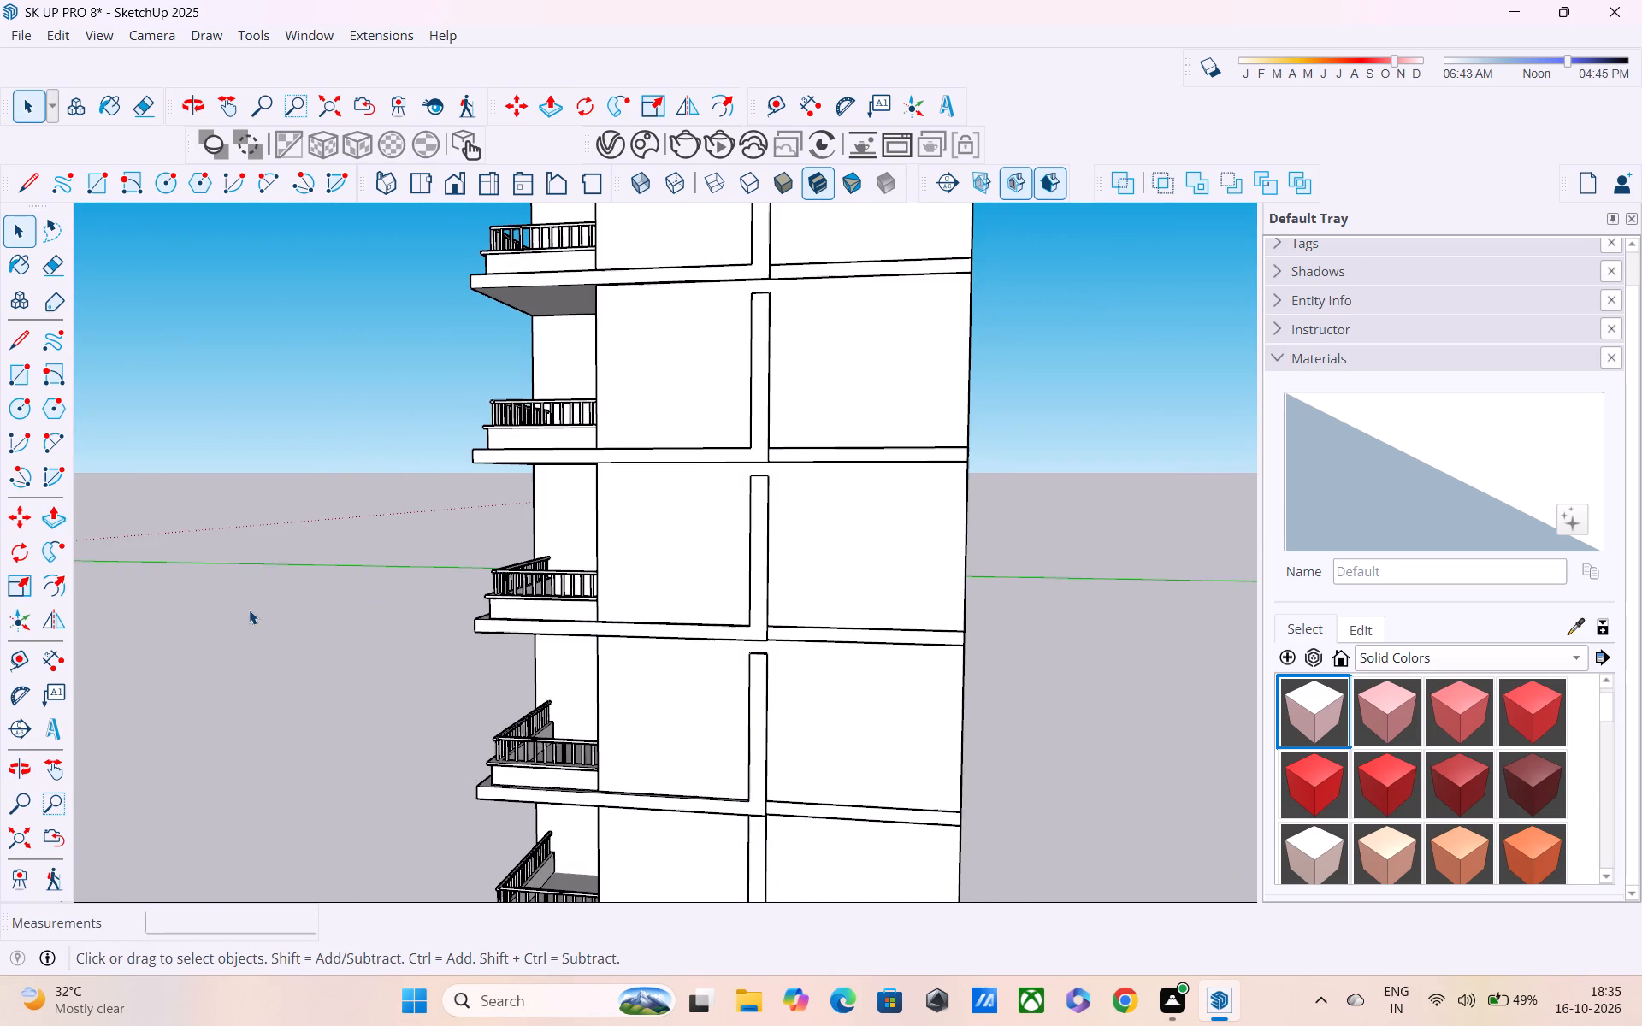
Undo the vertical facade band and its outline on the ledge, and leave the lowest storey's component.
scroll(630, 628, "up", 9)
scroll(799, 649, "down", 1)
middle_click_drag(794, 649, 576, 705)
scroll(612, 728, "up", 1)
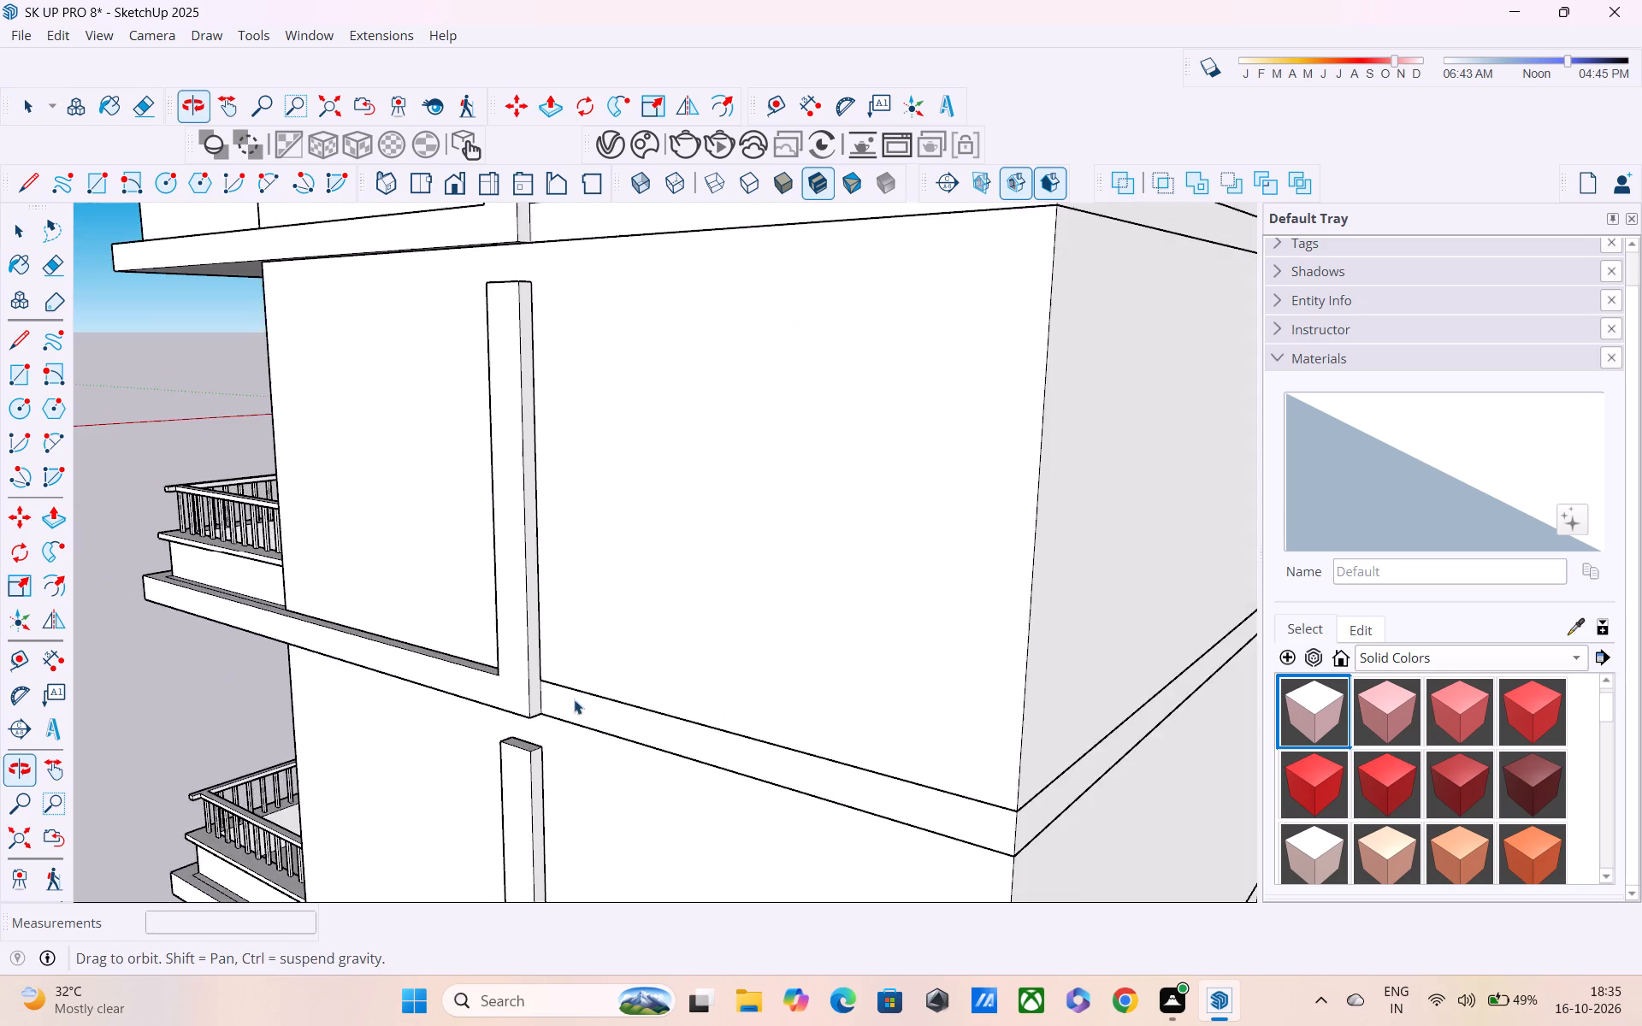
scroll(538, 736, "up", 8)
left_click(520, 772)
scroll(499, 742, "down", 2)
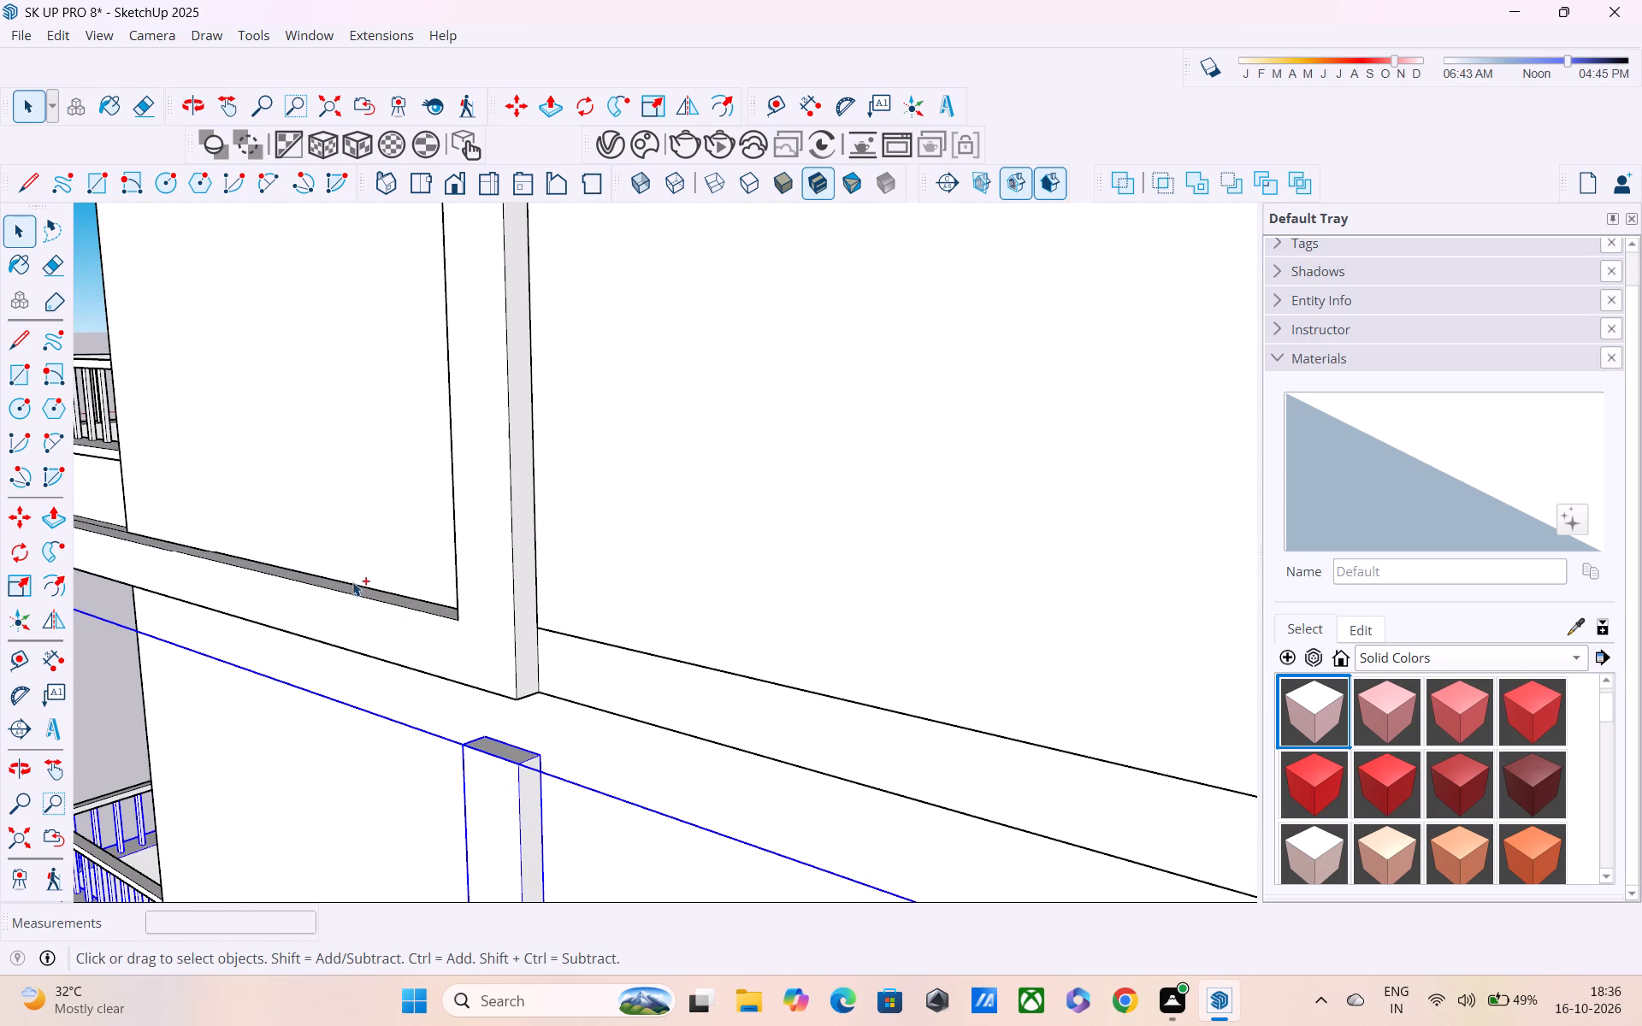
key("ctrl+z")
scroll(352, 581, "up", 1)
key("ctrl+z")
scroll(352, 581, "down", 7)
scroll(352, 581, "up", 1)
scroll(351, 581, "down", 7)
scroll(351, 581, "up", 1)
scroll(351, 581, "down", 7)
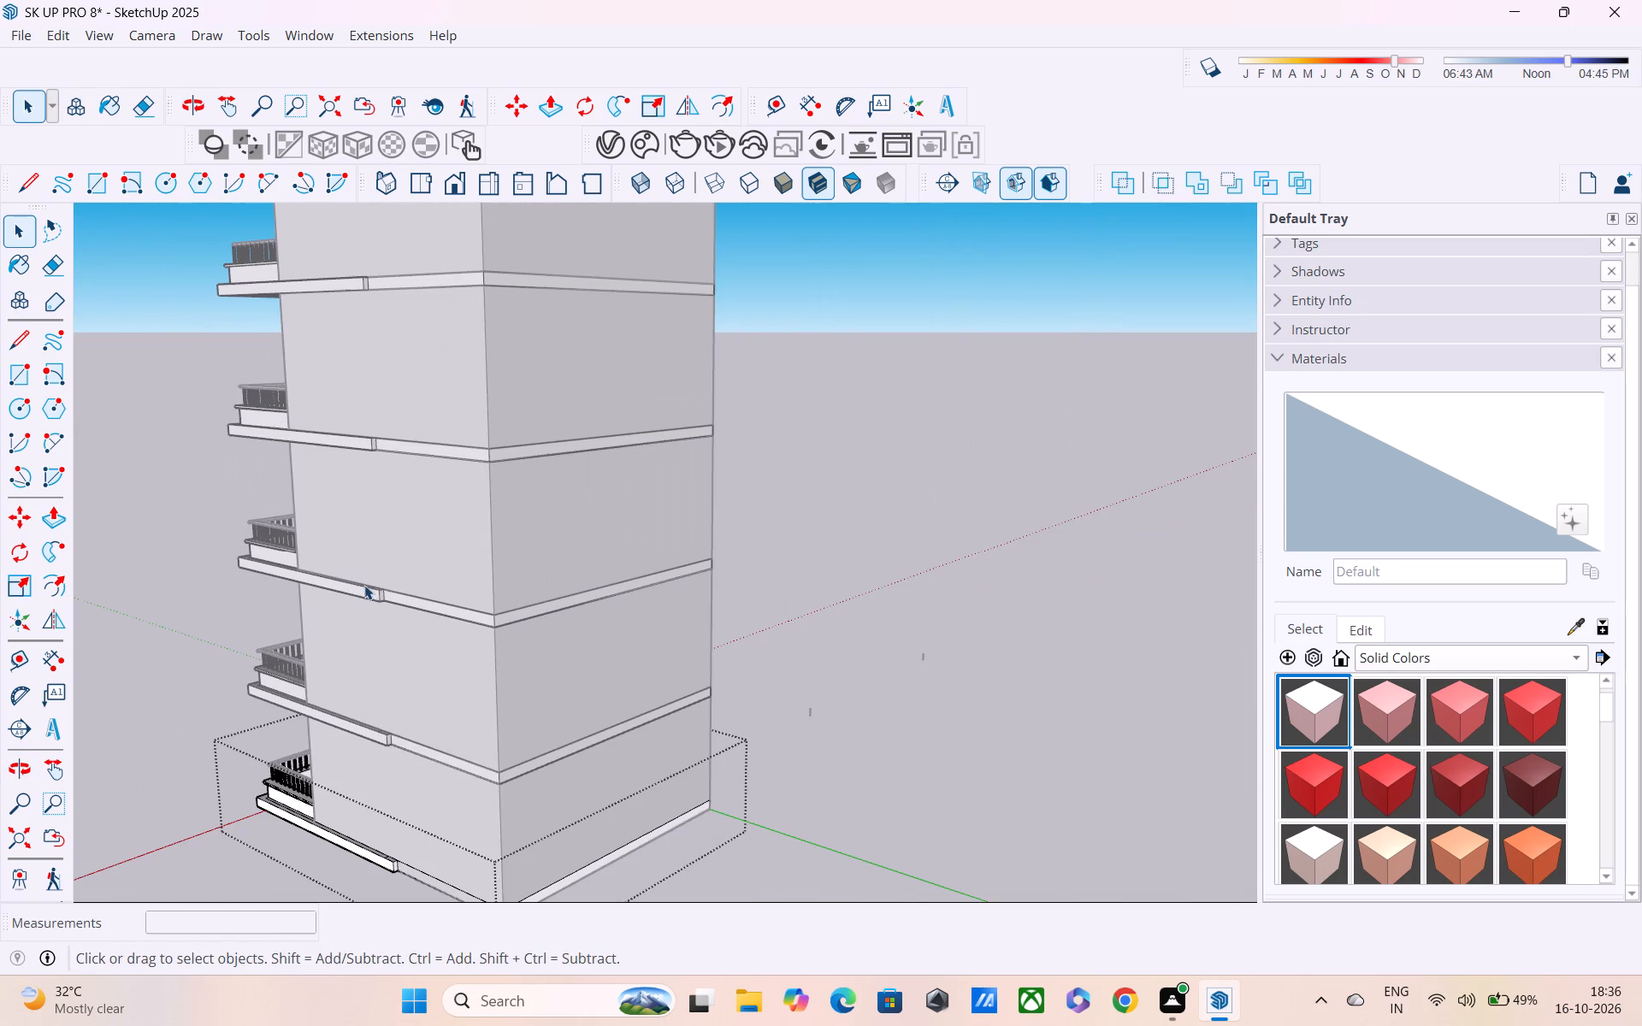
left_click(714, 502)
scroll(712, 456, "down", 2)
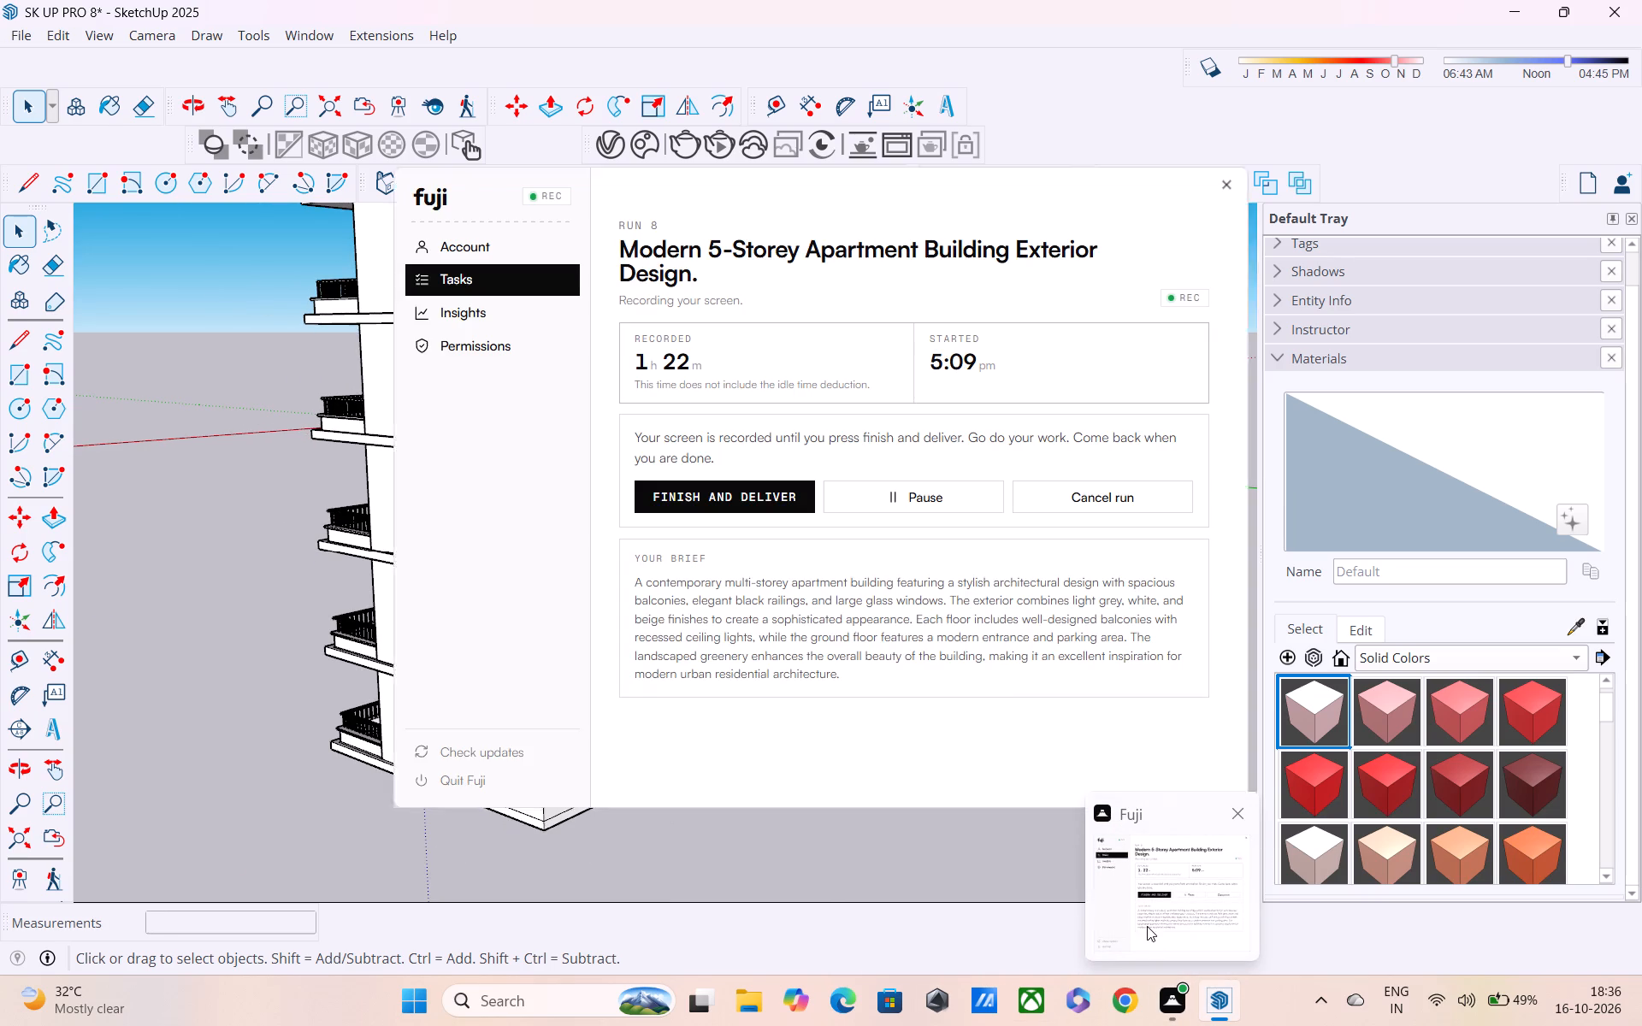
Examine the building's balconies, facade ledges and roof slab from several sides.
middle_click_drag(481, 832, 799, 815)
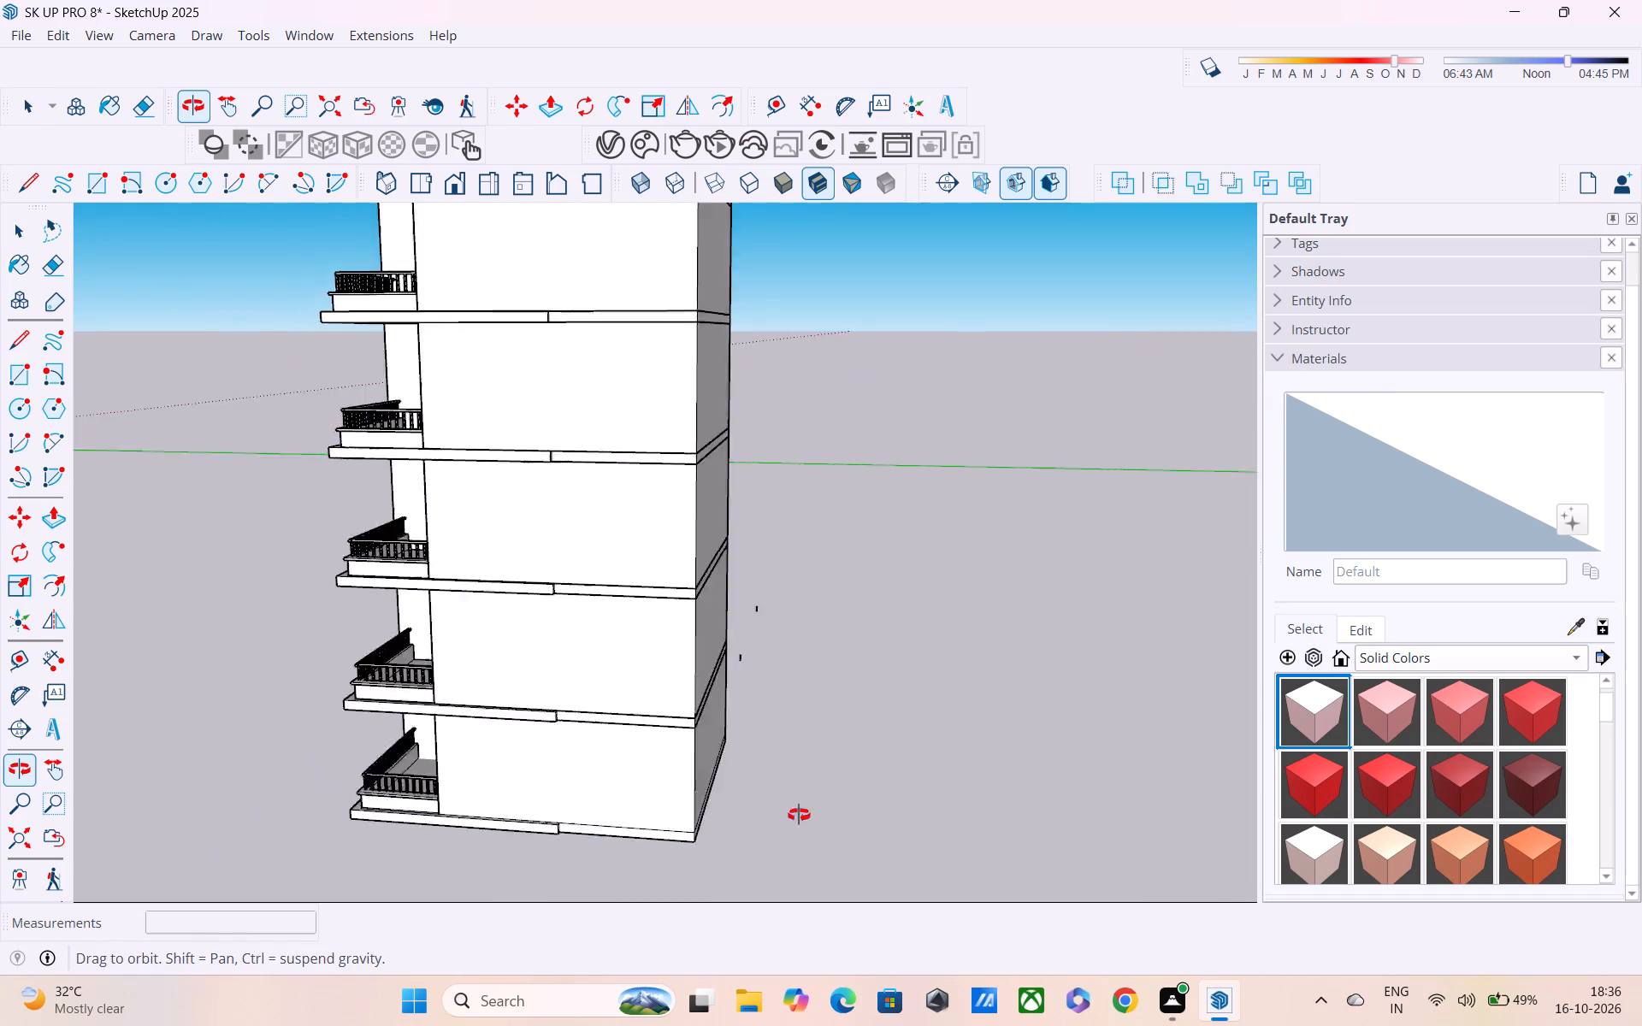
middle_click_drag(799, 815, 908, 776)
scroll(694, 687, "up", 3)
middle_click_drag(682, 681, 749, 837, "shift")
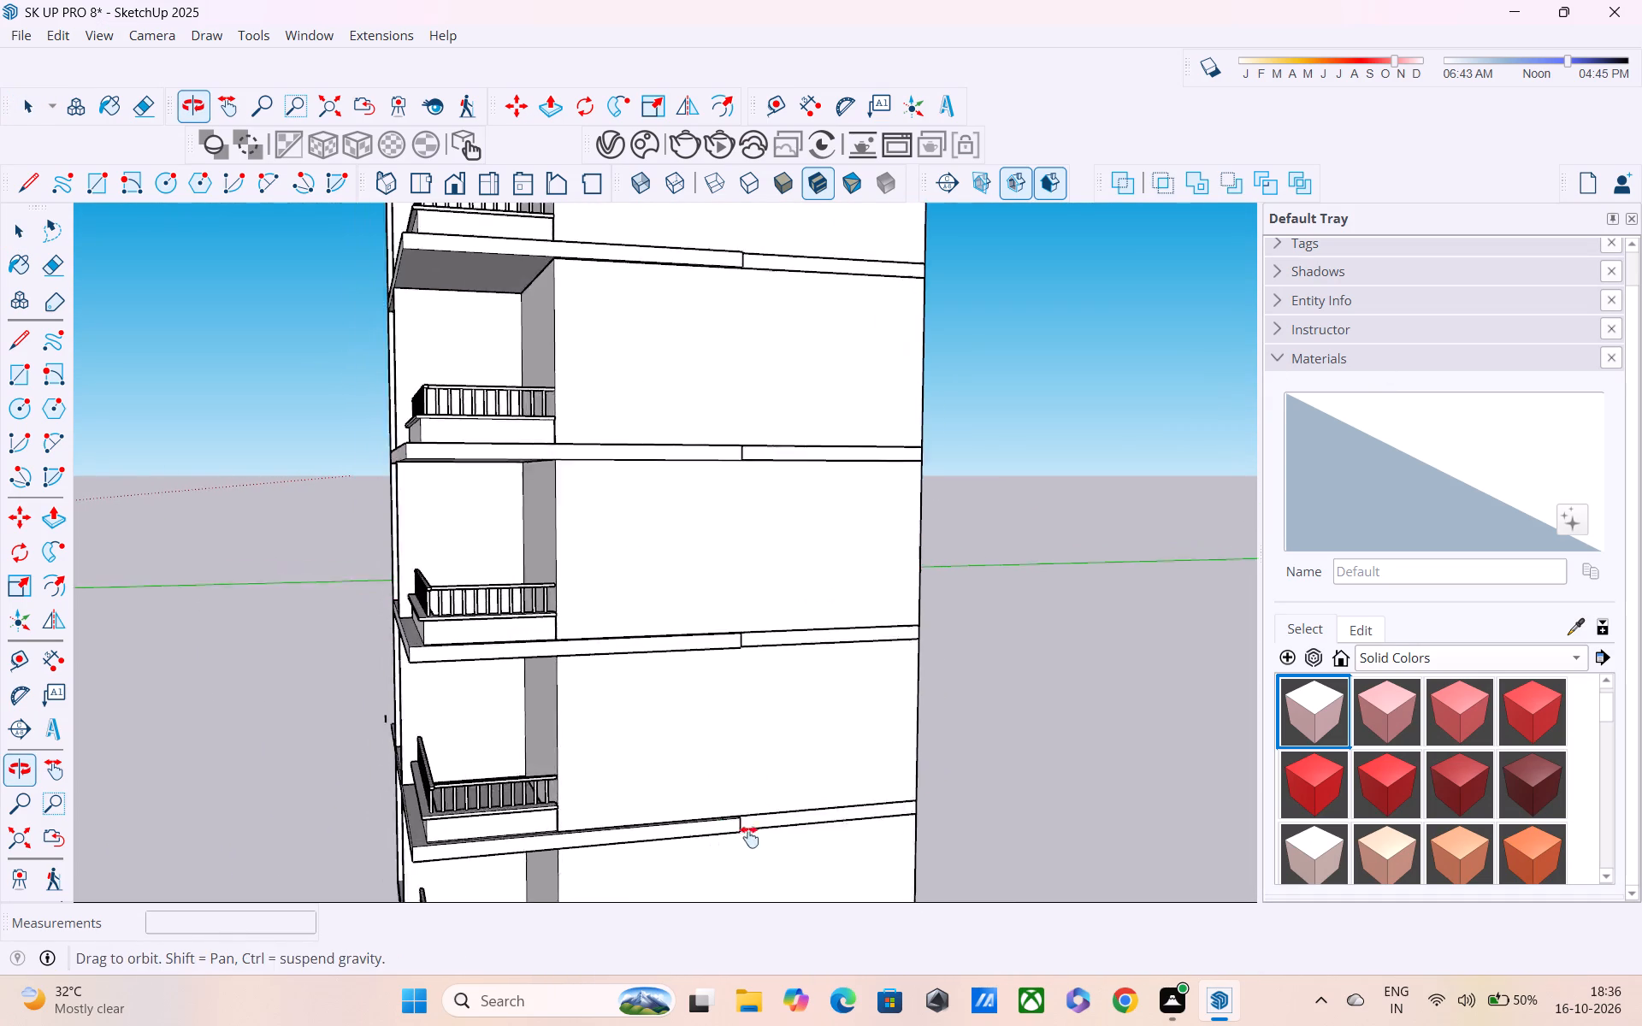
middle_click_drag(749, 837, 752, 842, "shift")
scroll(721, 741, "down", 5)
middle_click_drag(723, 693, 653, 794)
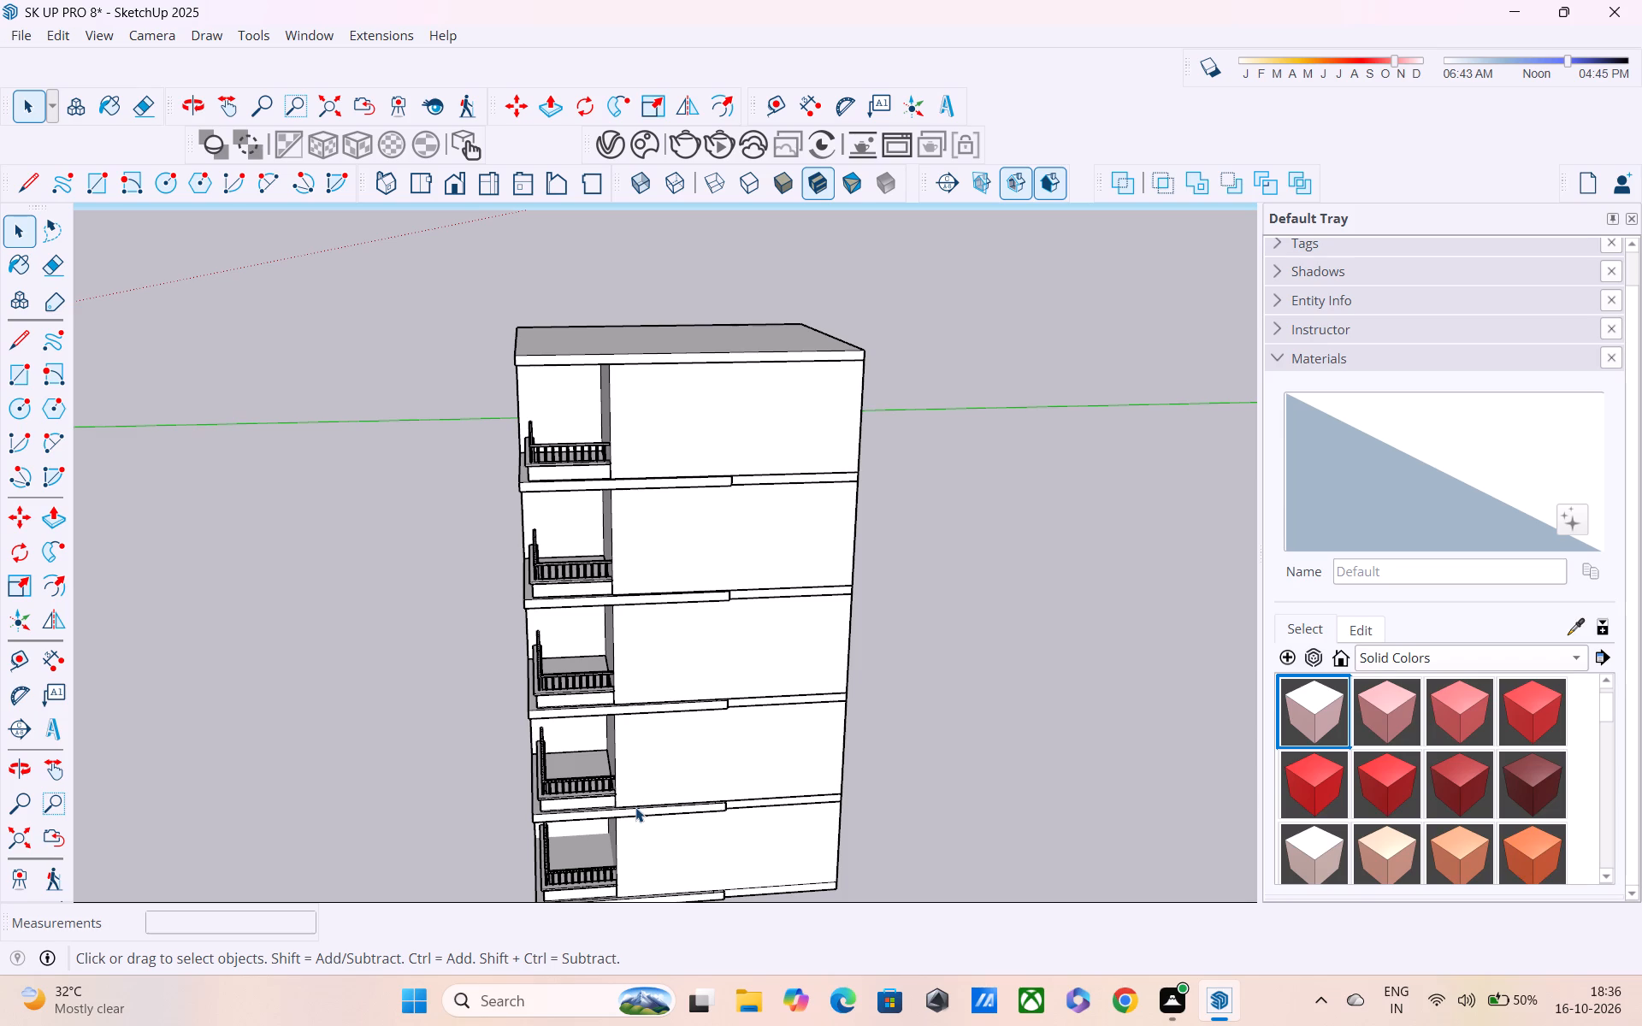
middle_click_drag(635, 808, 849, 971, "shift")
scroll(830, 924, "down", 3)
middle_click_drag(742, 749, 820, 770)
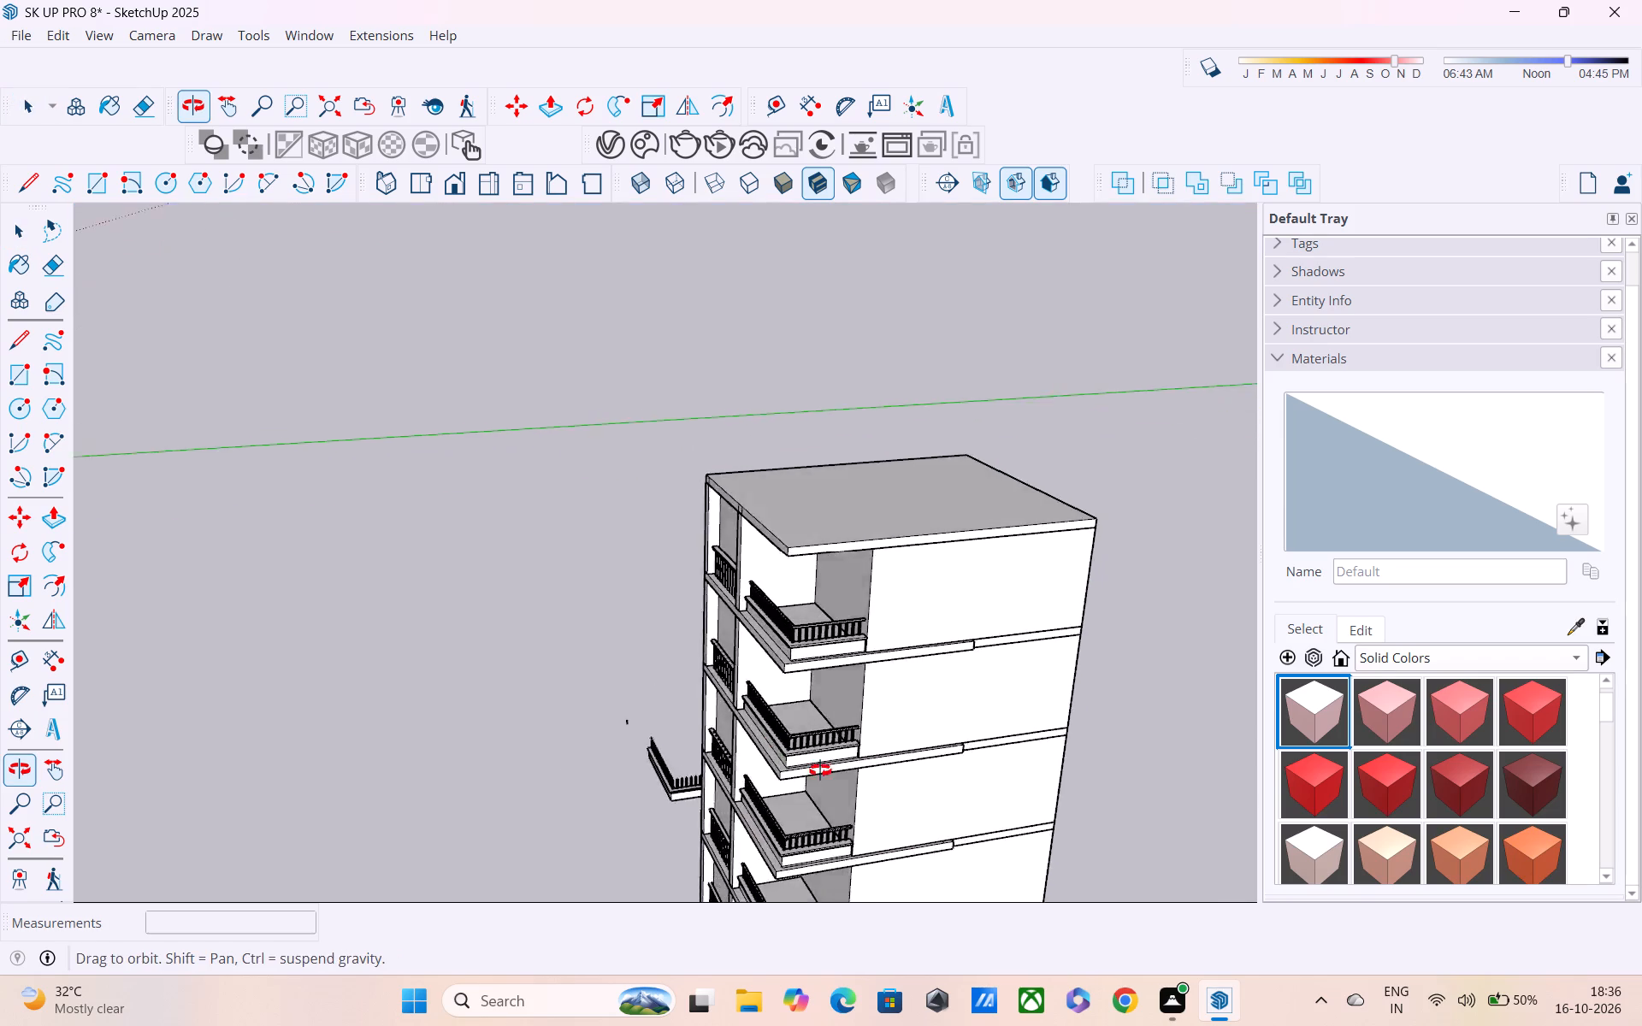
middle_click_drag(820, 770, 1119, 464)
scroll(880, 463, "up", 3)
scroll(821, 518, "up", 1)
middle_click_drag(833, 535, 1008, 620)
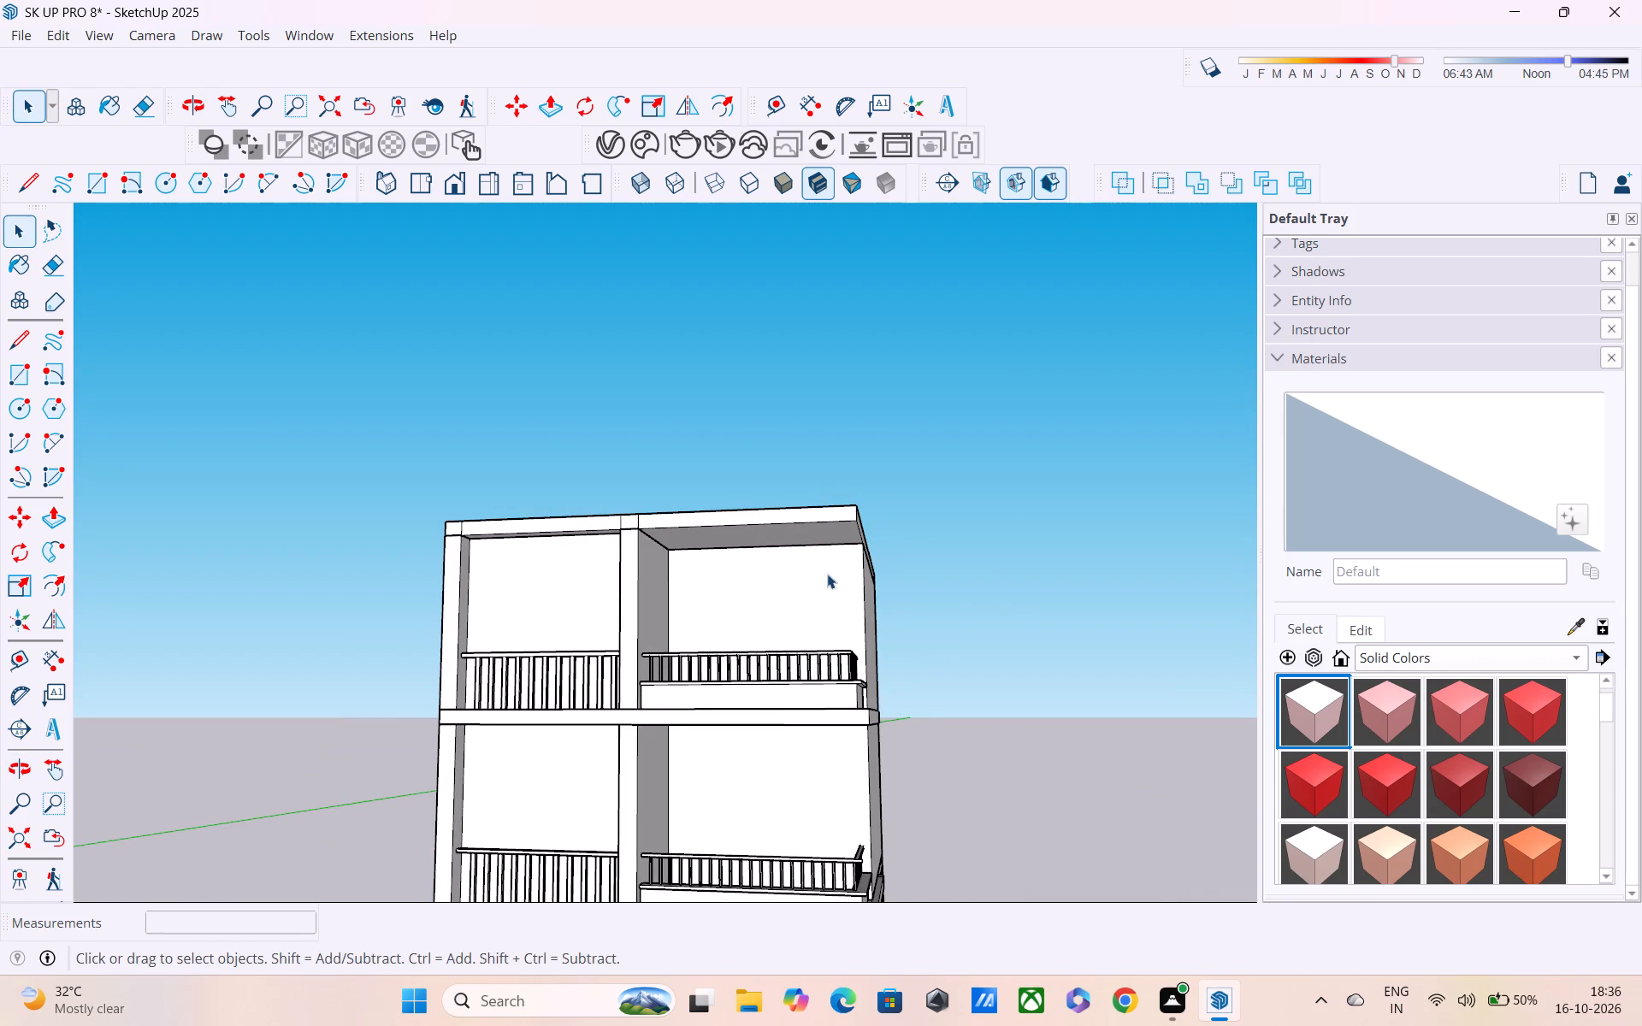
middle_click_drag(789, 561, 824, 440, "shift")
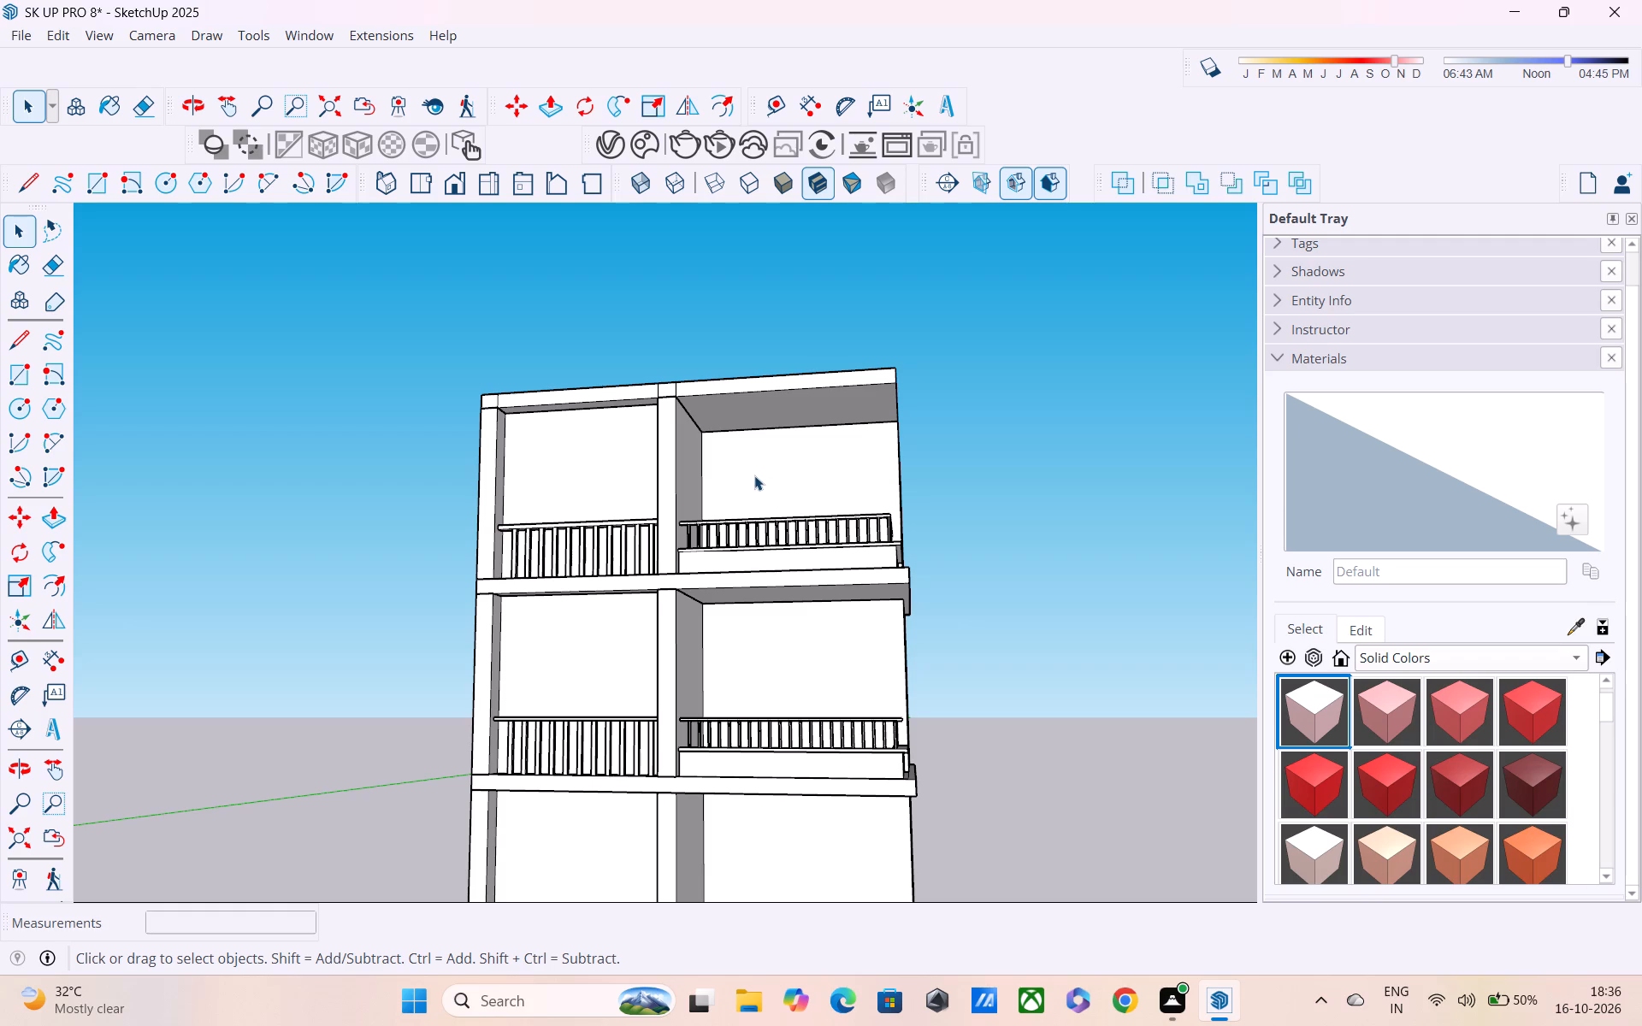
middle_click_drag(754, 475, 326, 546)
scroll(797, 445, "up", 3)
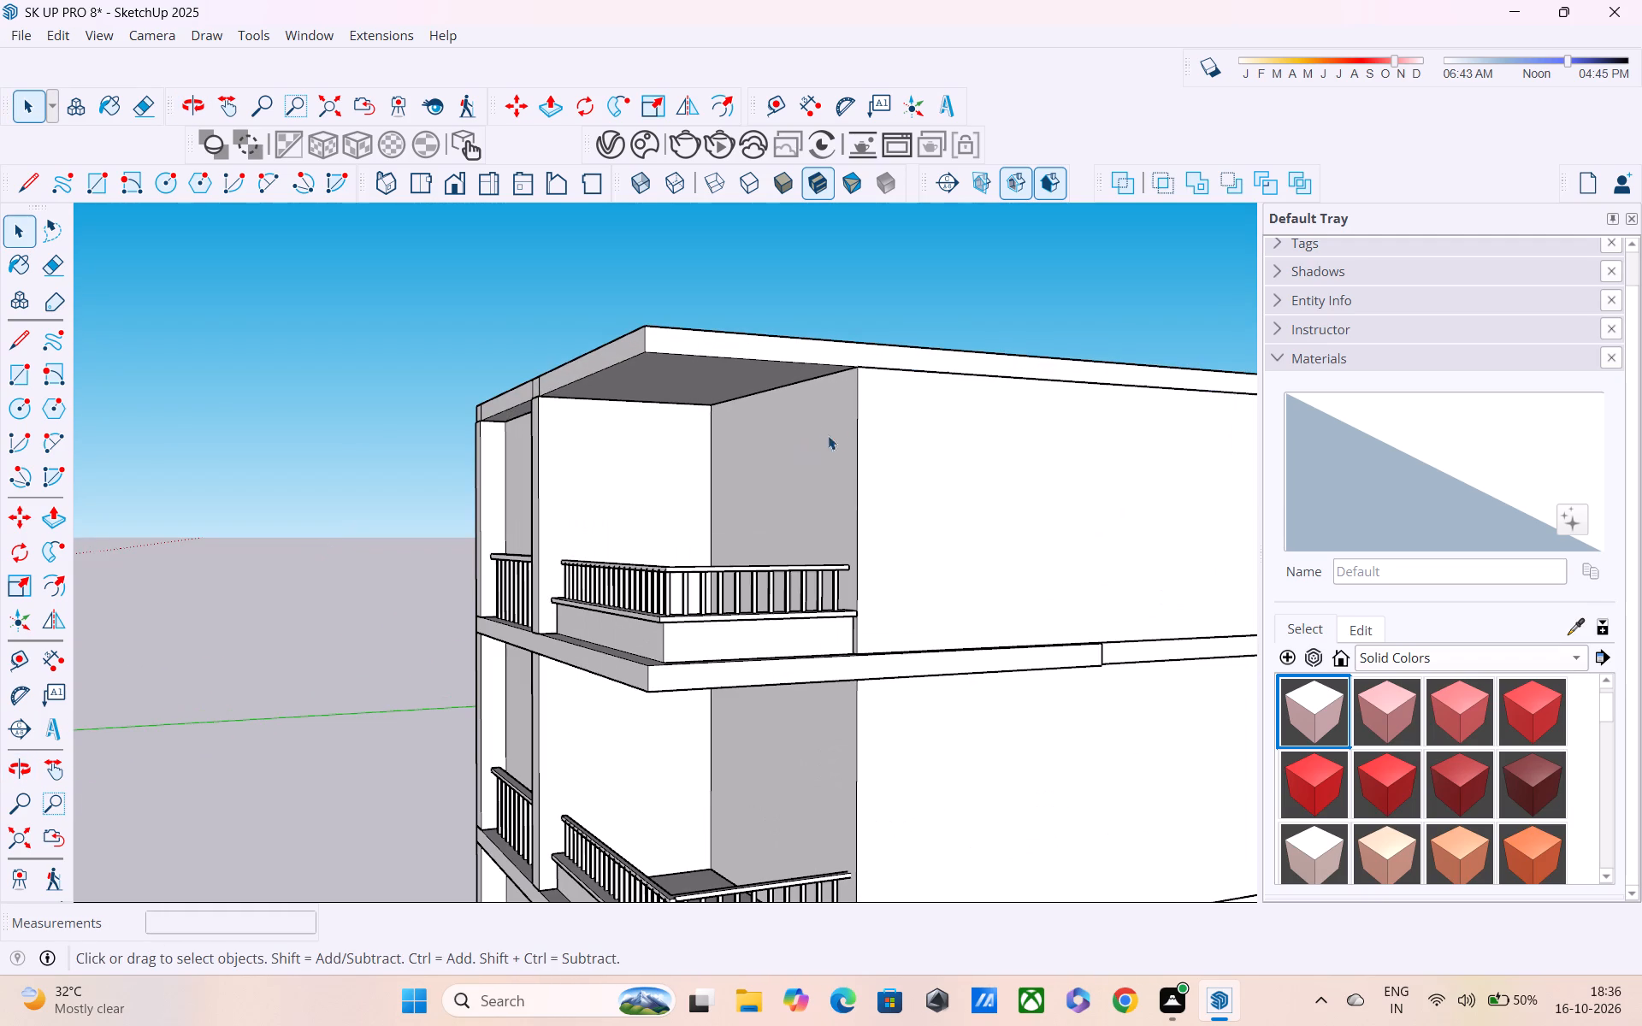
middle_click_drag(806, 449, 738, 404)
scroll(724, 439, "down", 2)
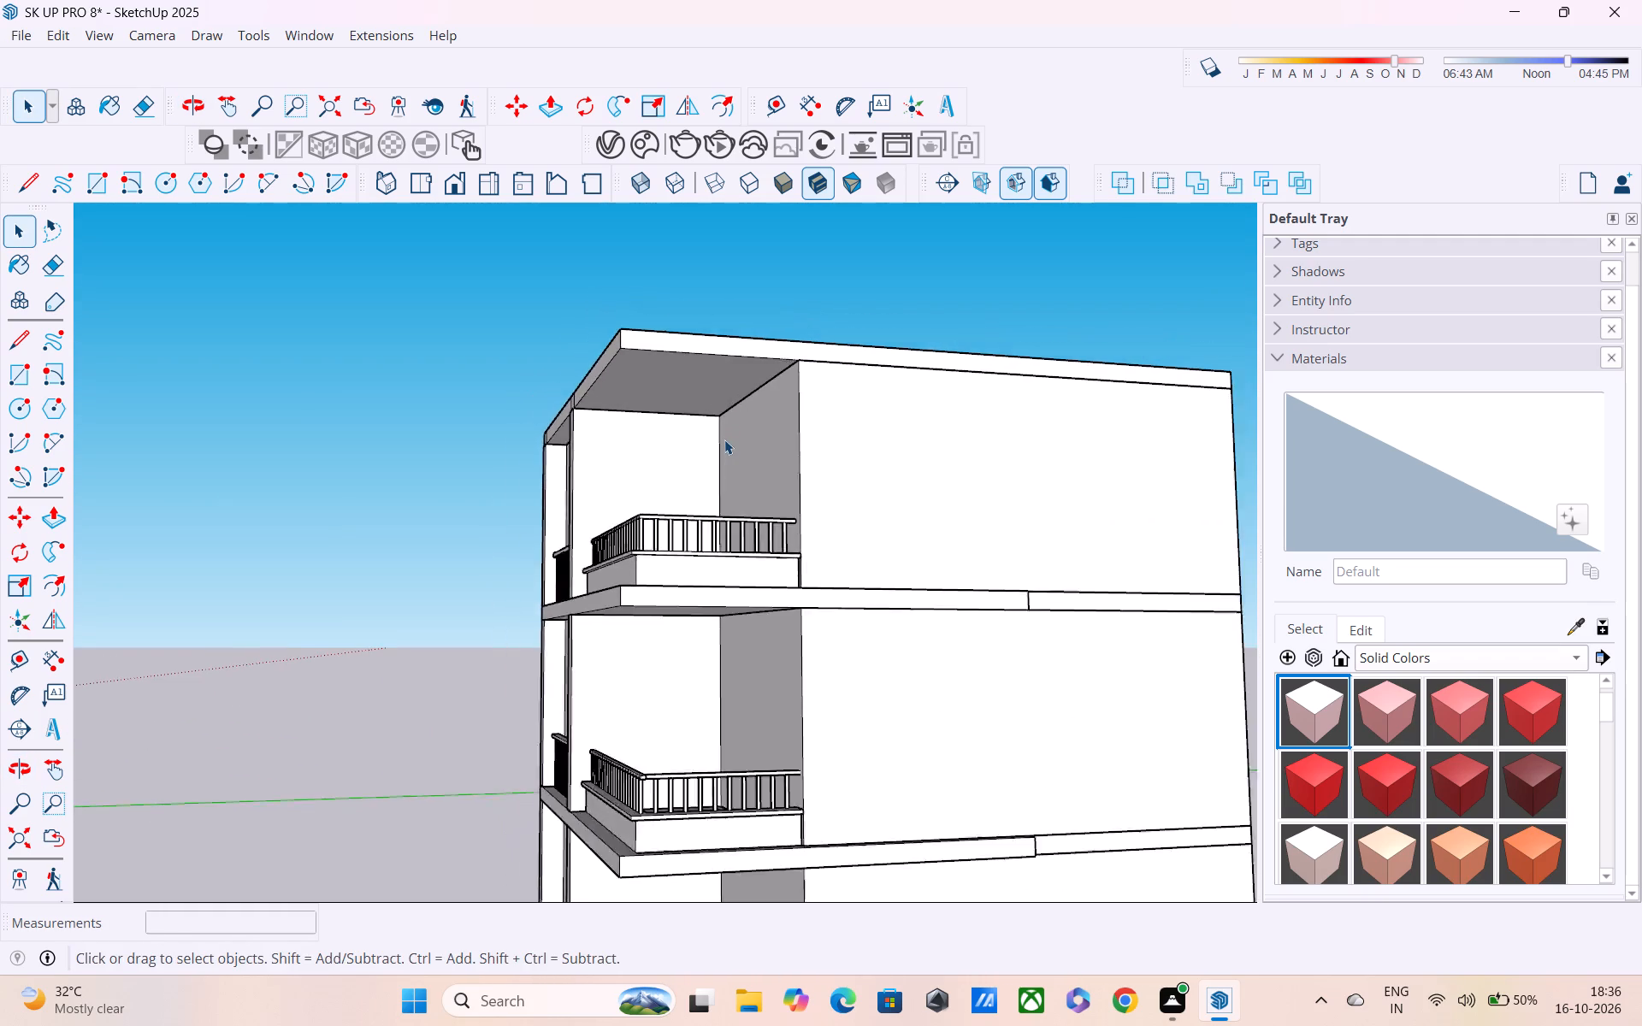
scroll(724, 439, "down", 1)
middle_click_drag(724, 440, 490, 528)
scroll(486, 525, "up", 1)
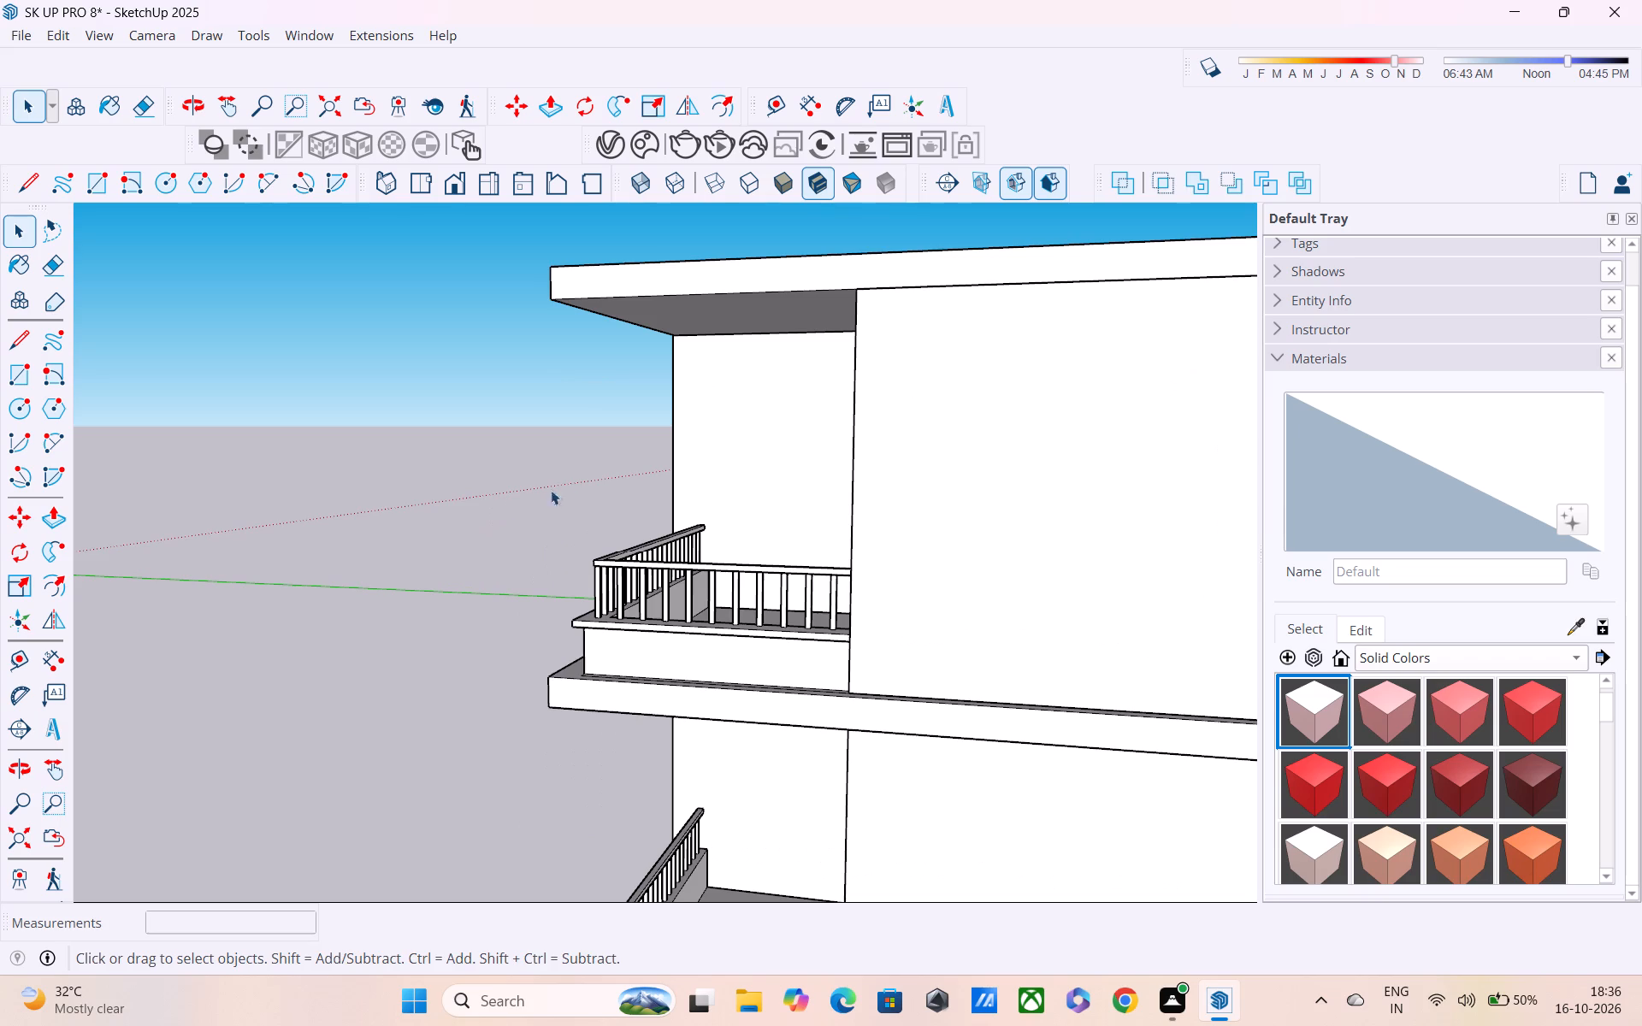
middle_click_drag(605, 486, 570, 452)
Open the roof slab's component and pull its front face outward 9" beyond the facade wall.
left_click(986, 222)
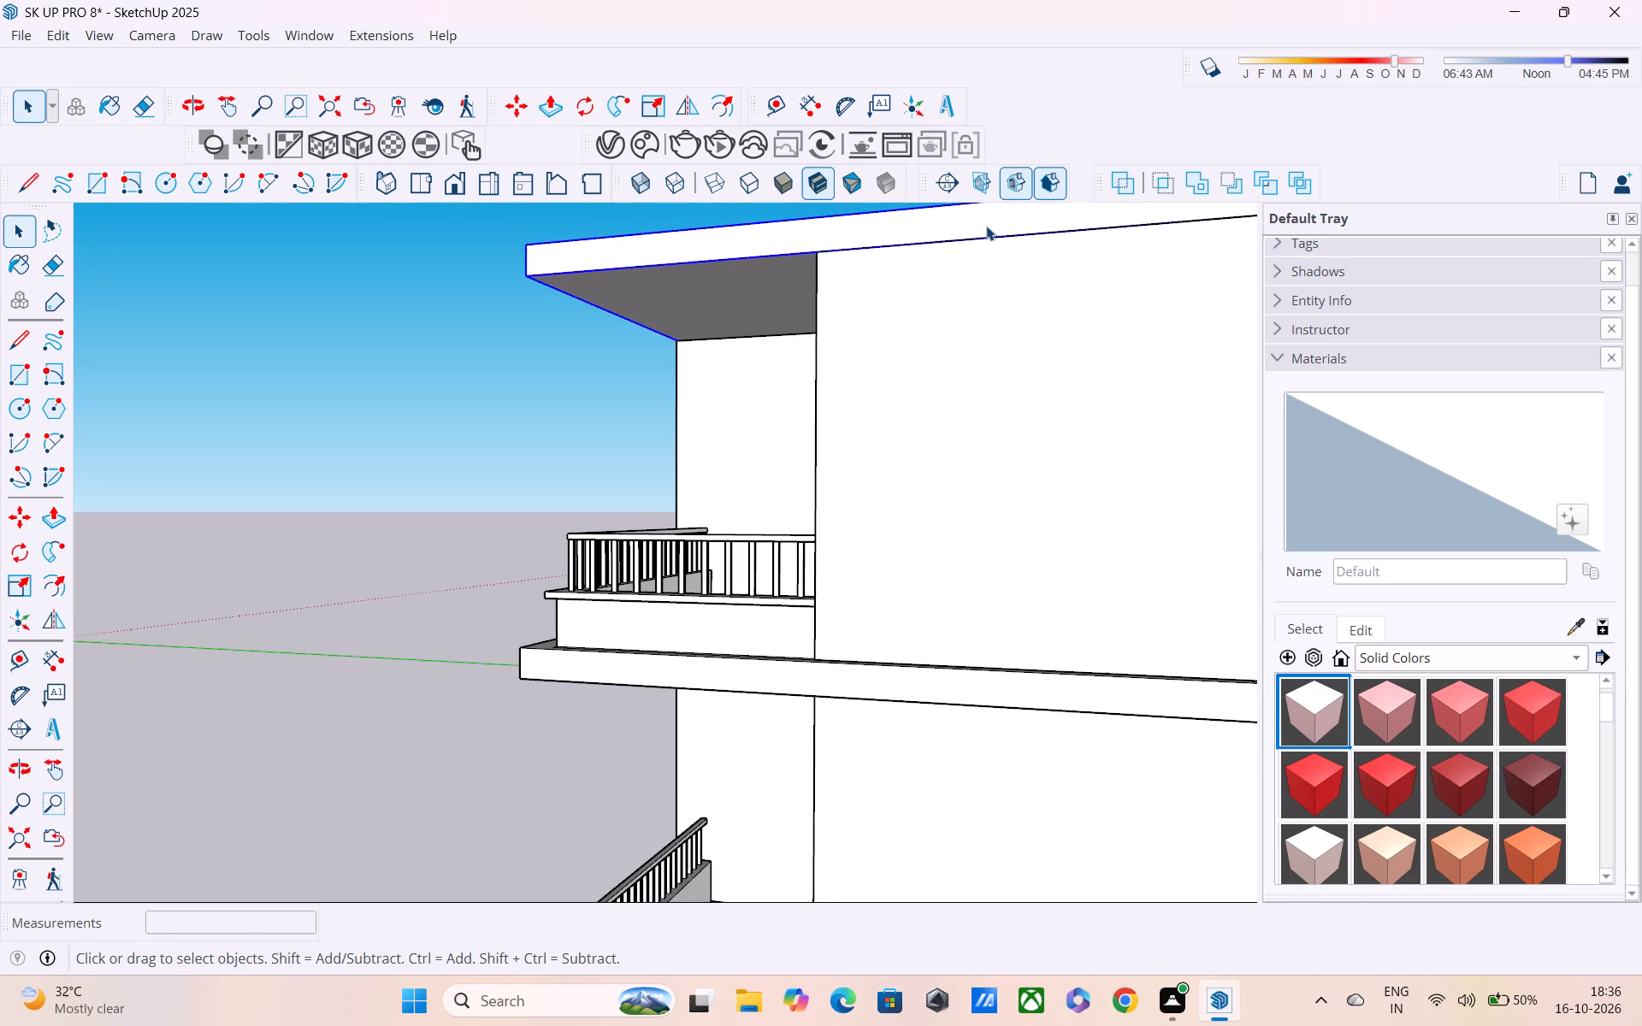
left_click(986, 226)
middle_click_drag(990, 245, 990, 375)
key("p")
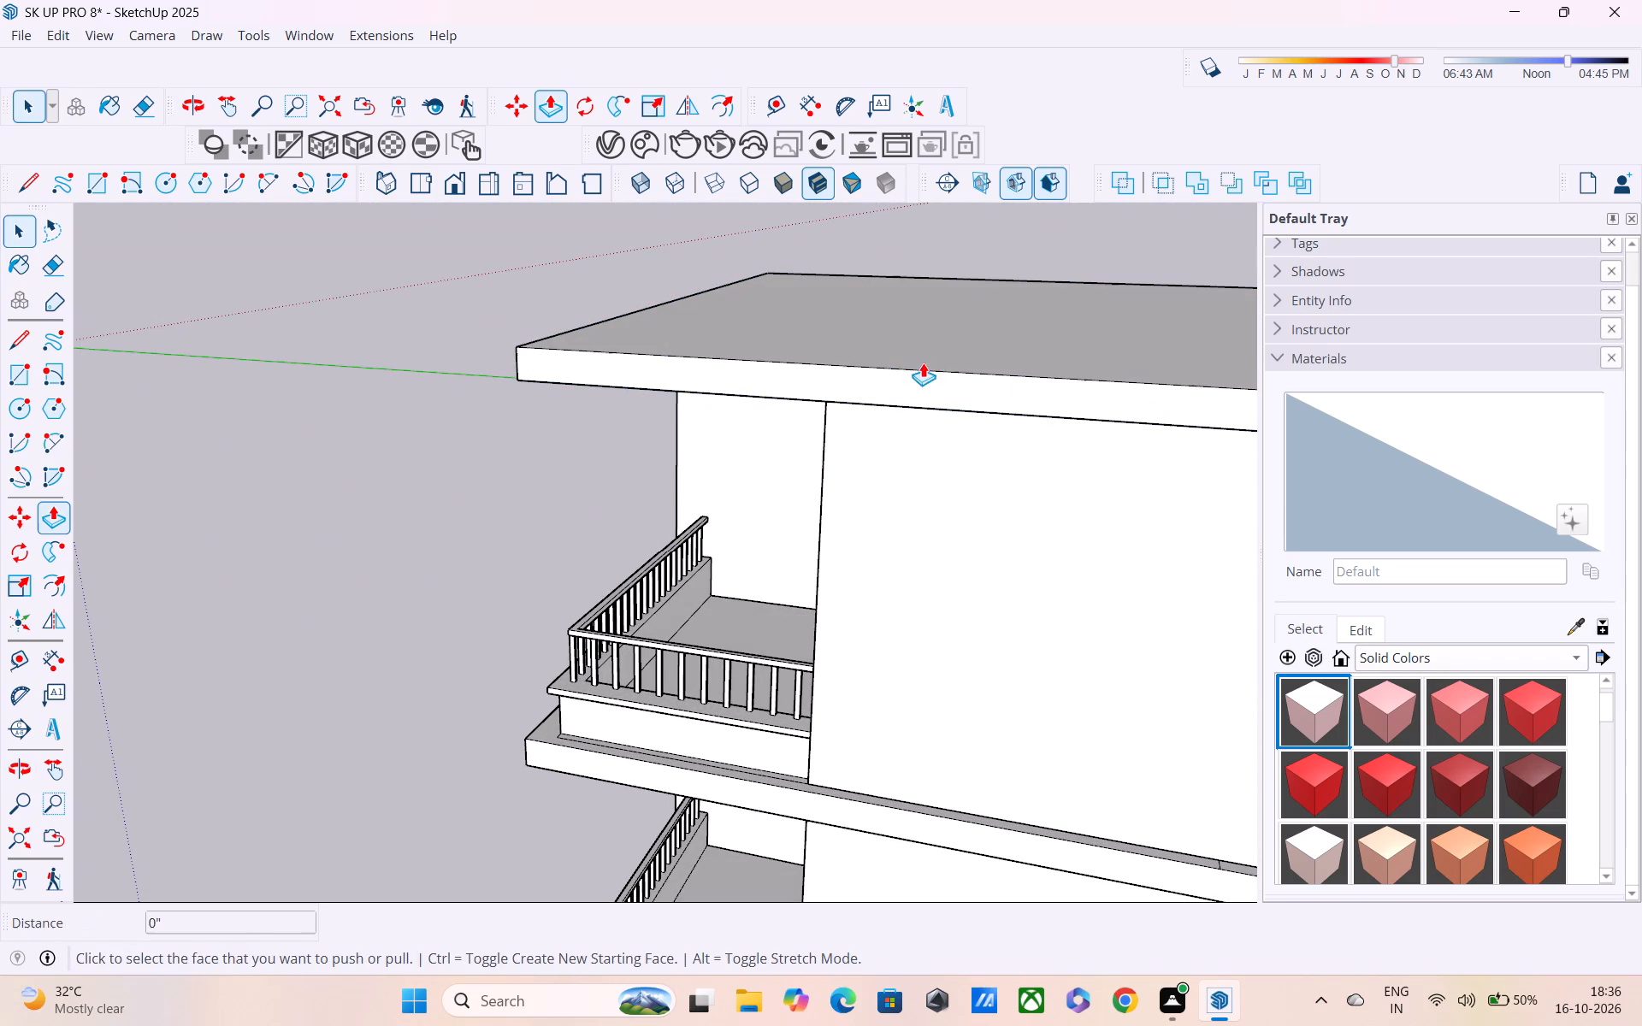
right_click(925, 382)
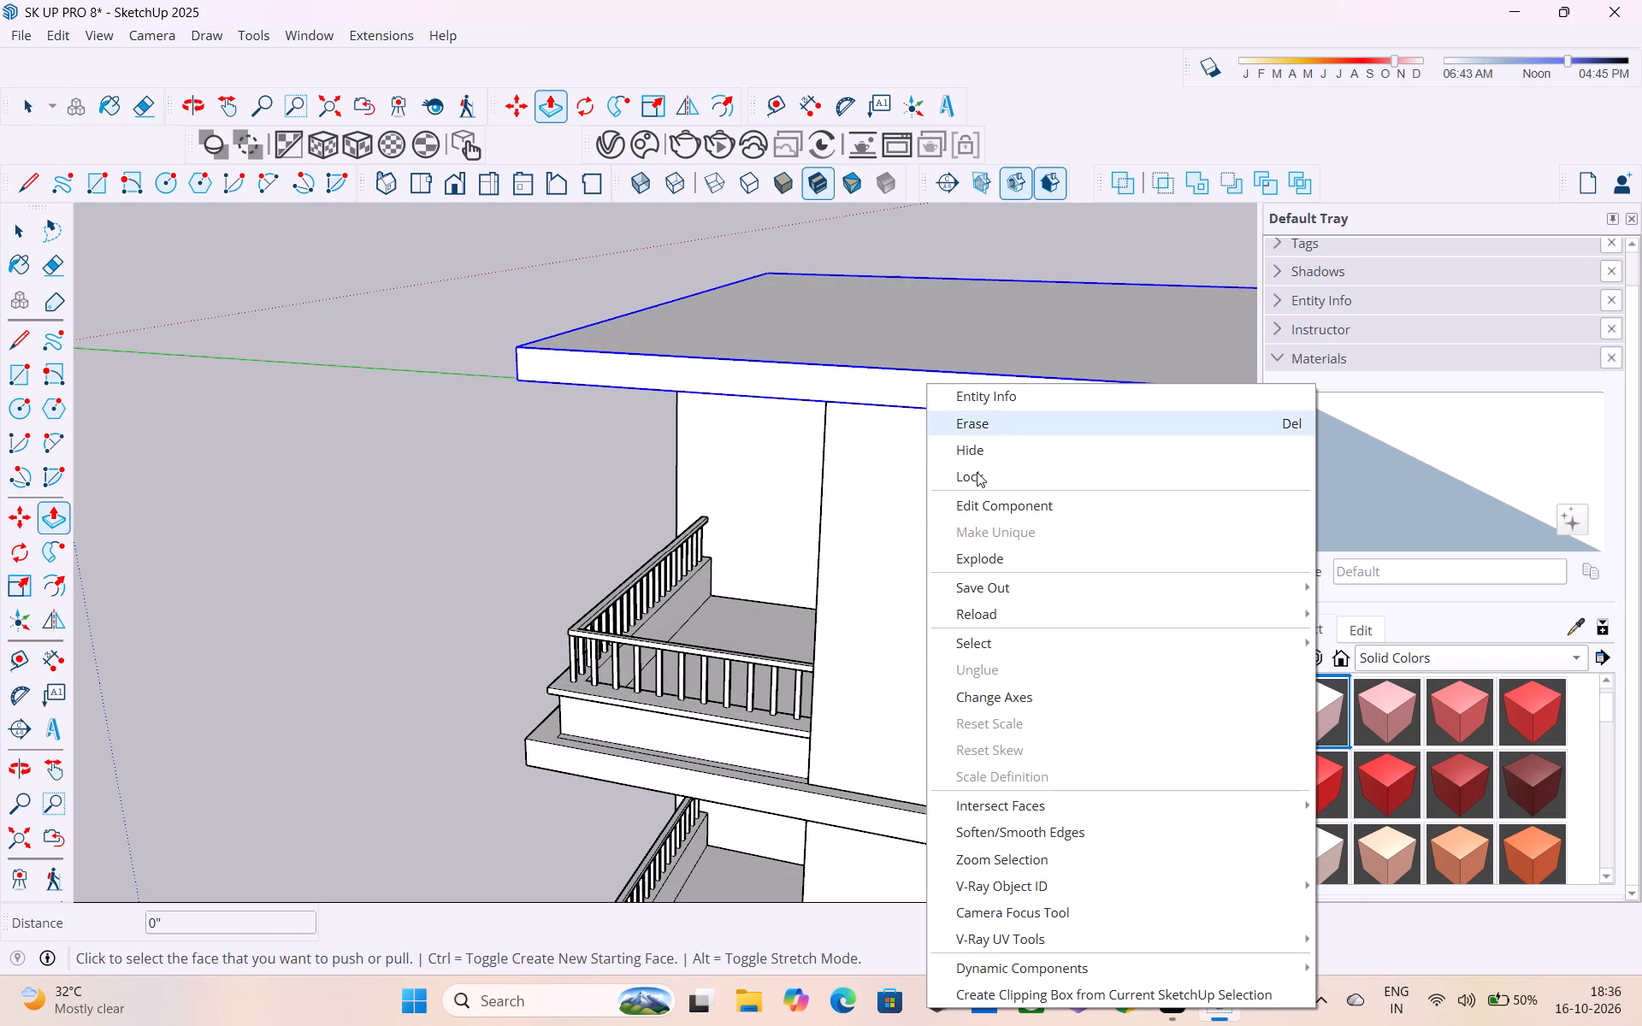
left_click(1024, 516)
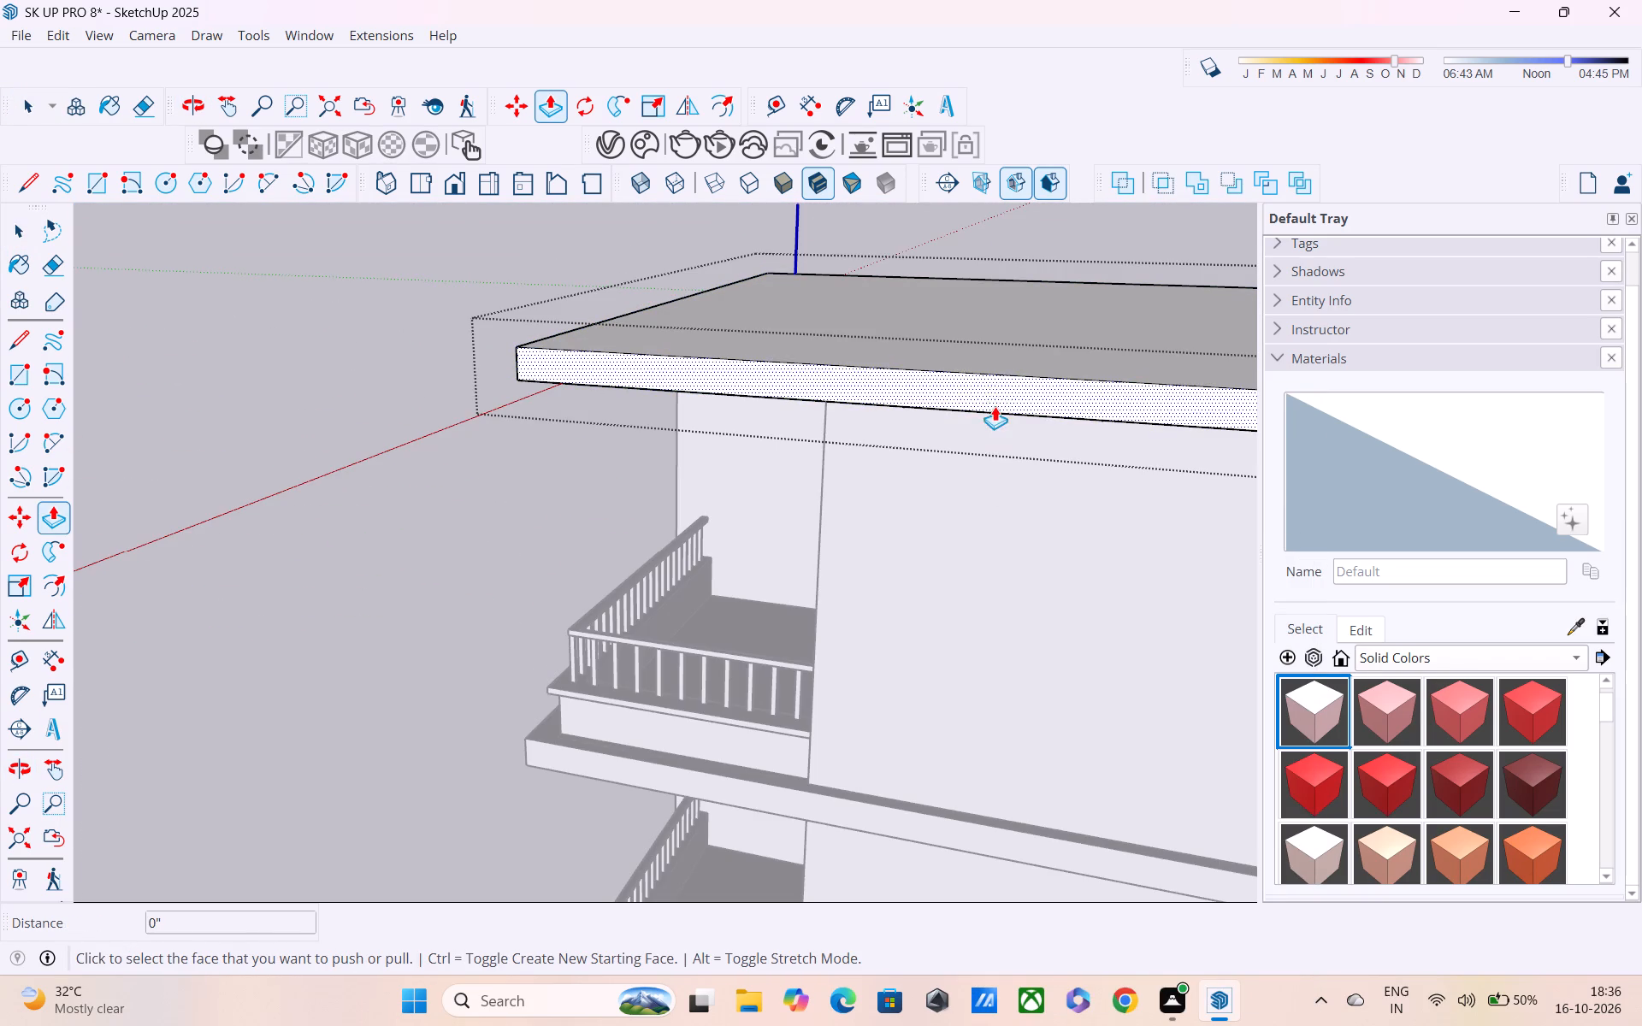
left_click(993, 389)
middle_click_drag(988, 410, 1085, 230)
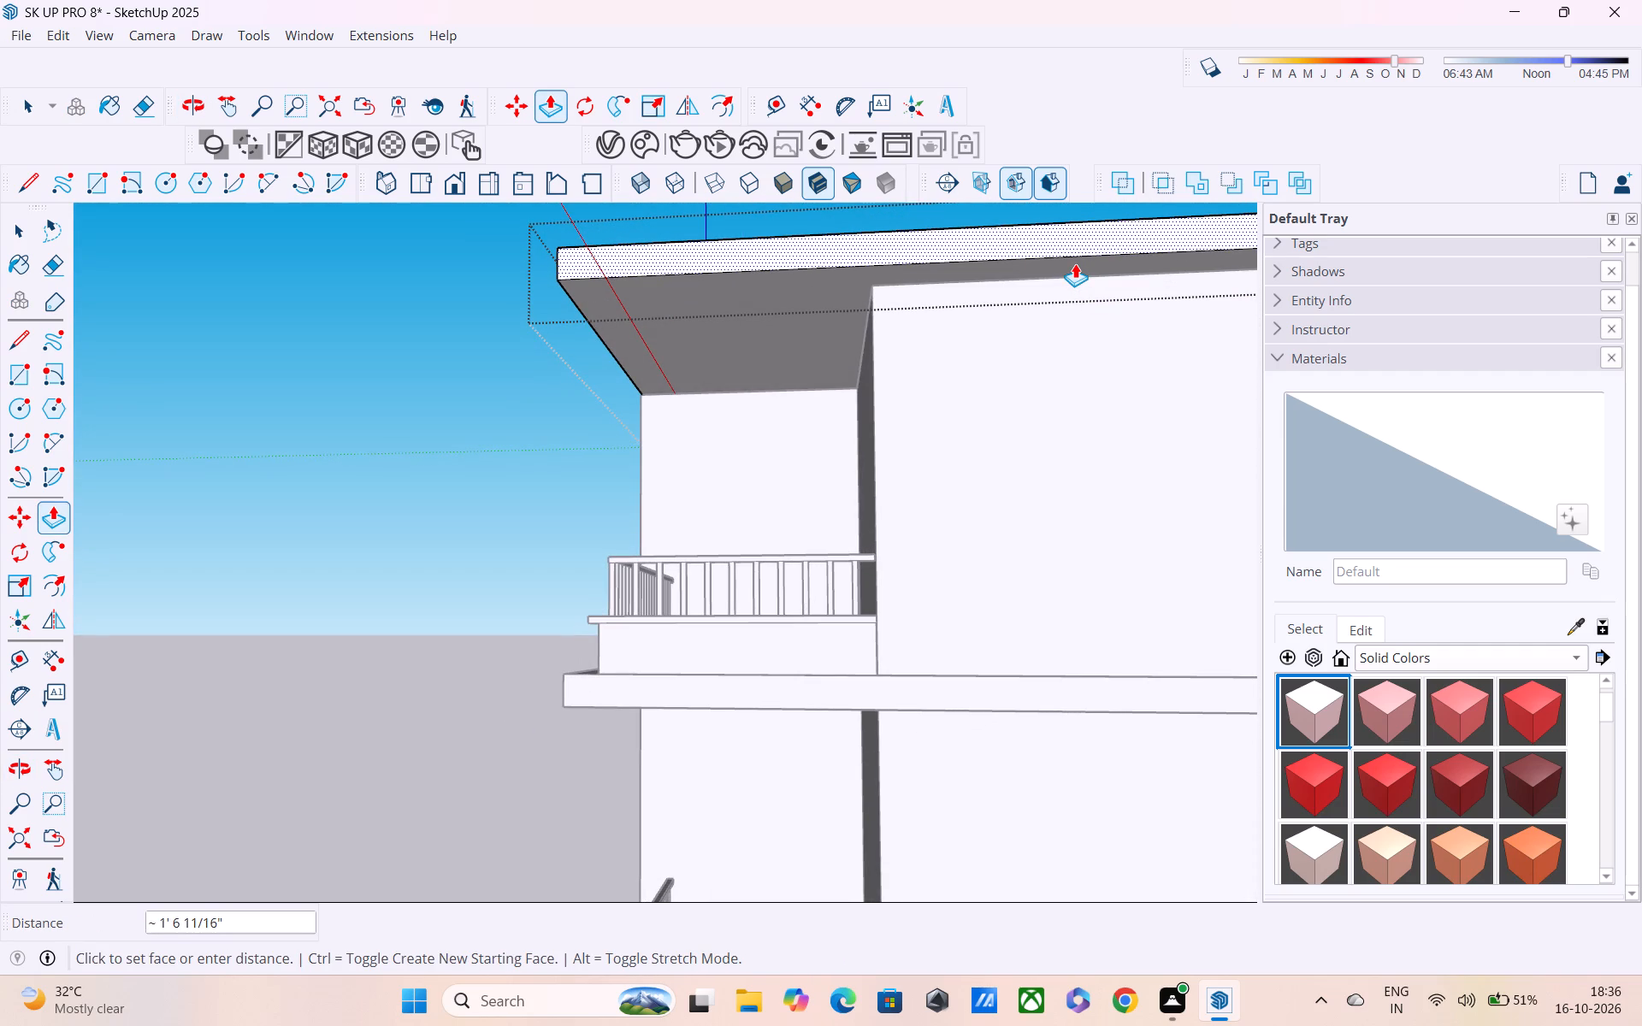
type("9\"")
key("Return")
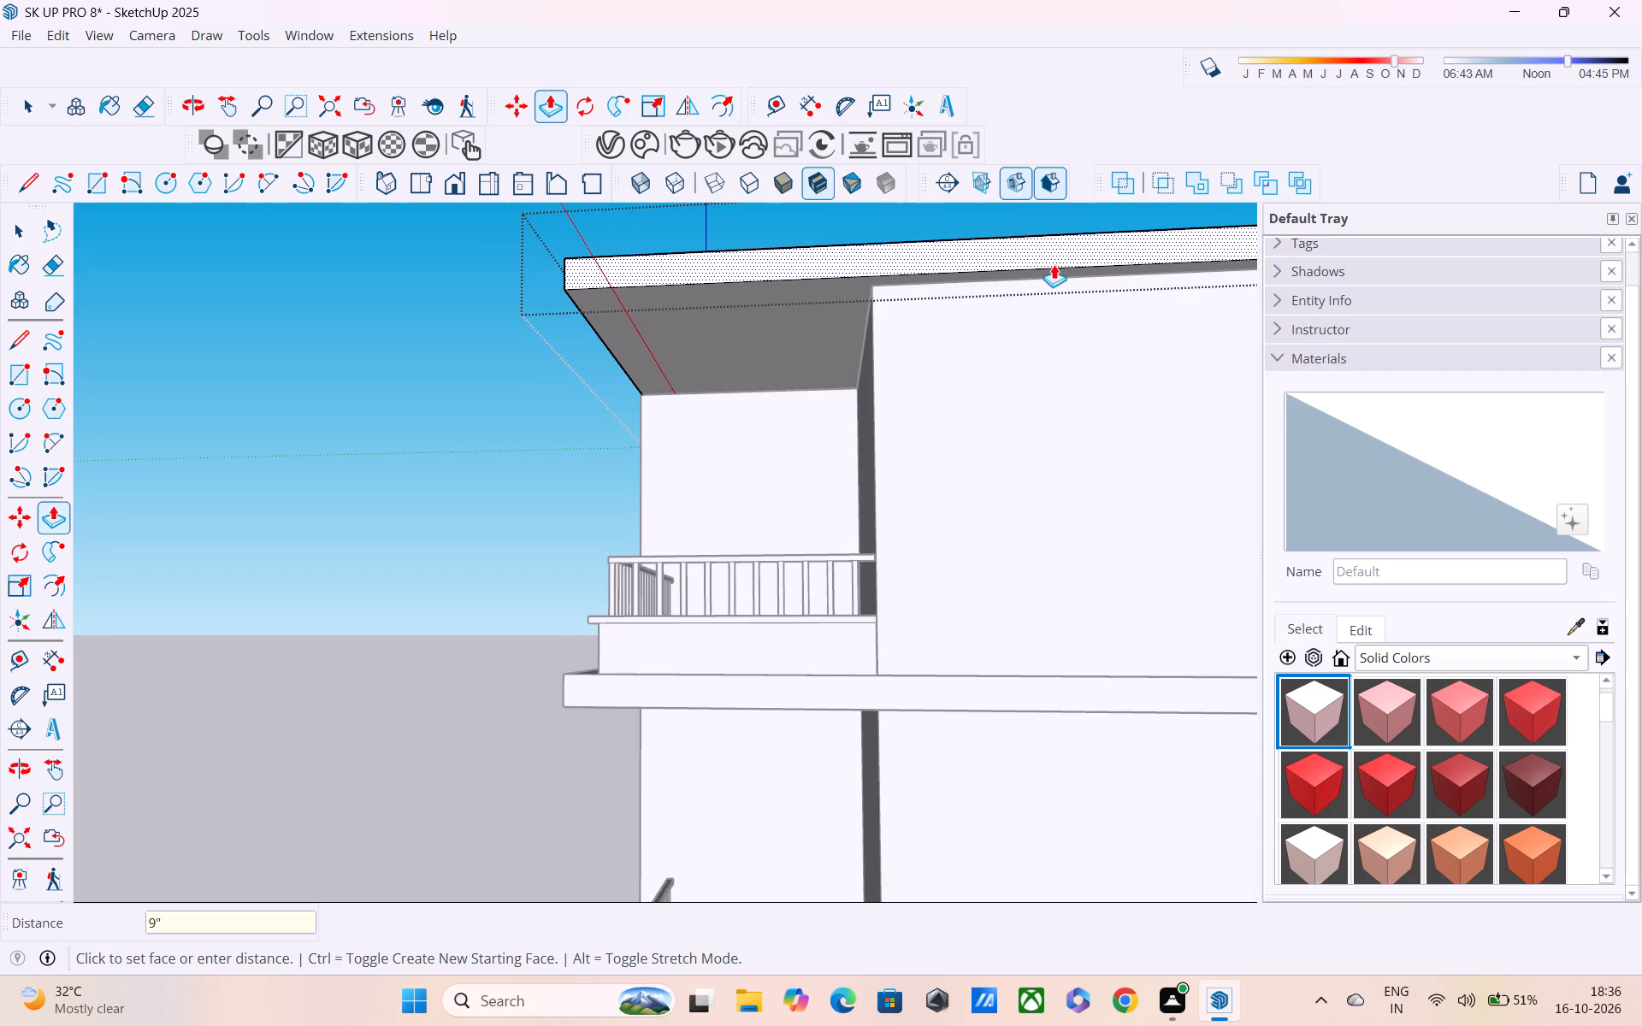
scroll(1010, 289, "up", 5)
middle_click_drag(1036, 298, 1031, 267)
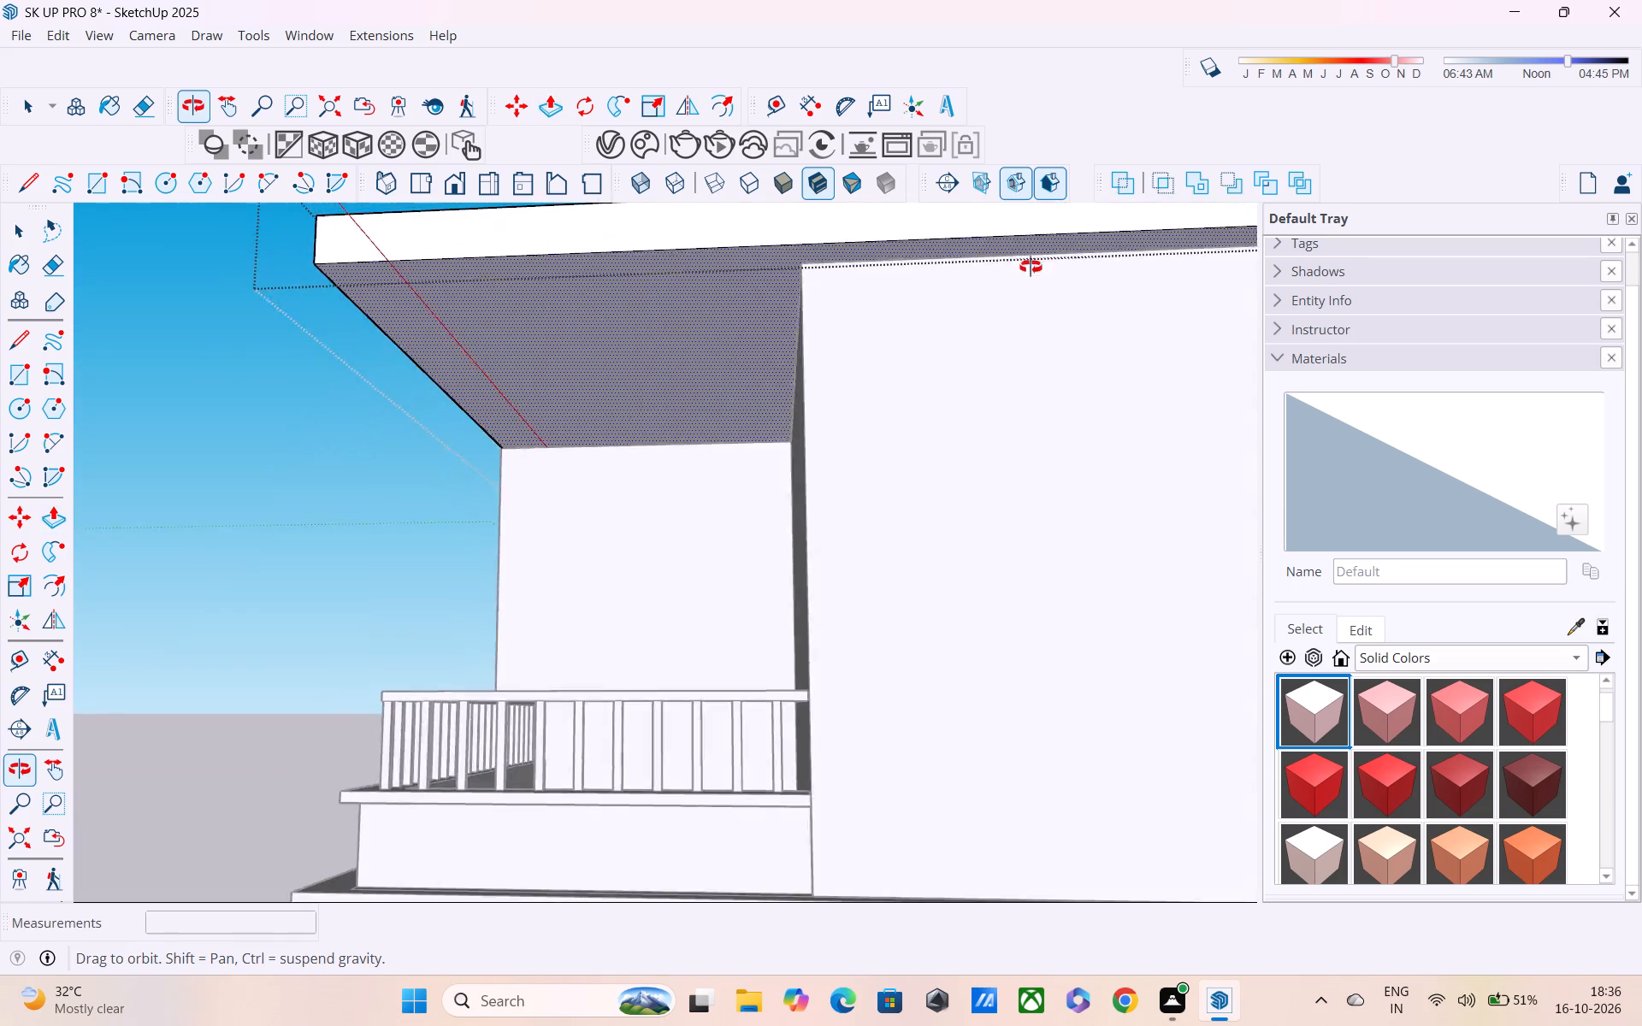
middle_click_drag(1031, 267, 987, 258)
scroll(847, 294, "down", 4)
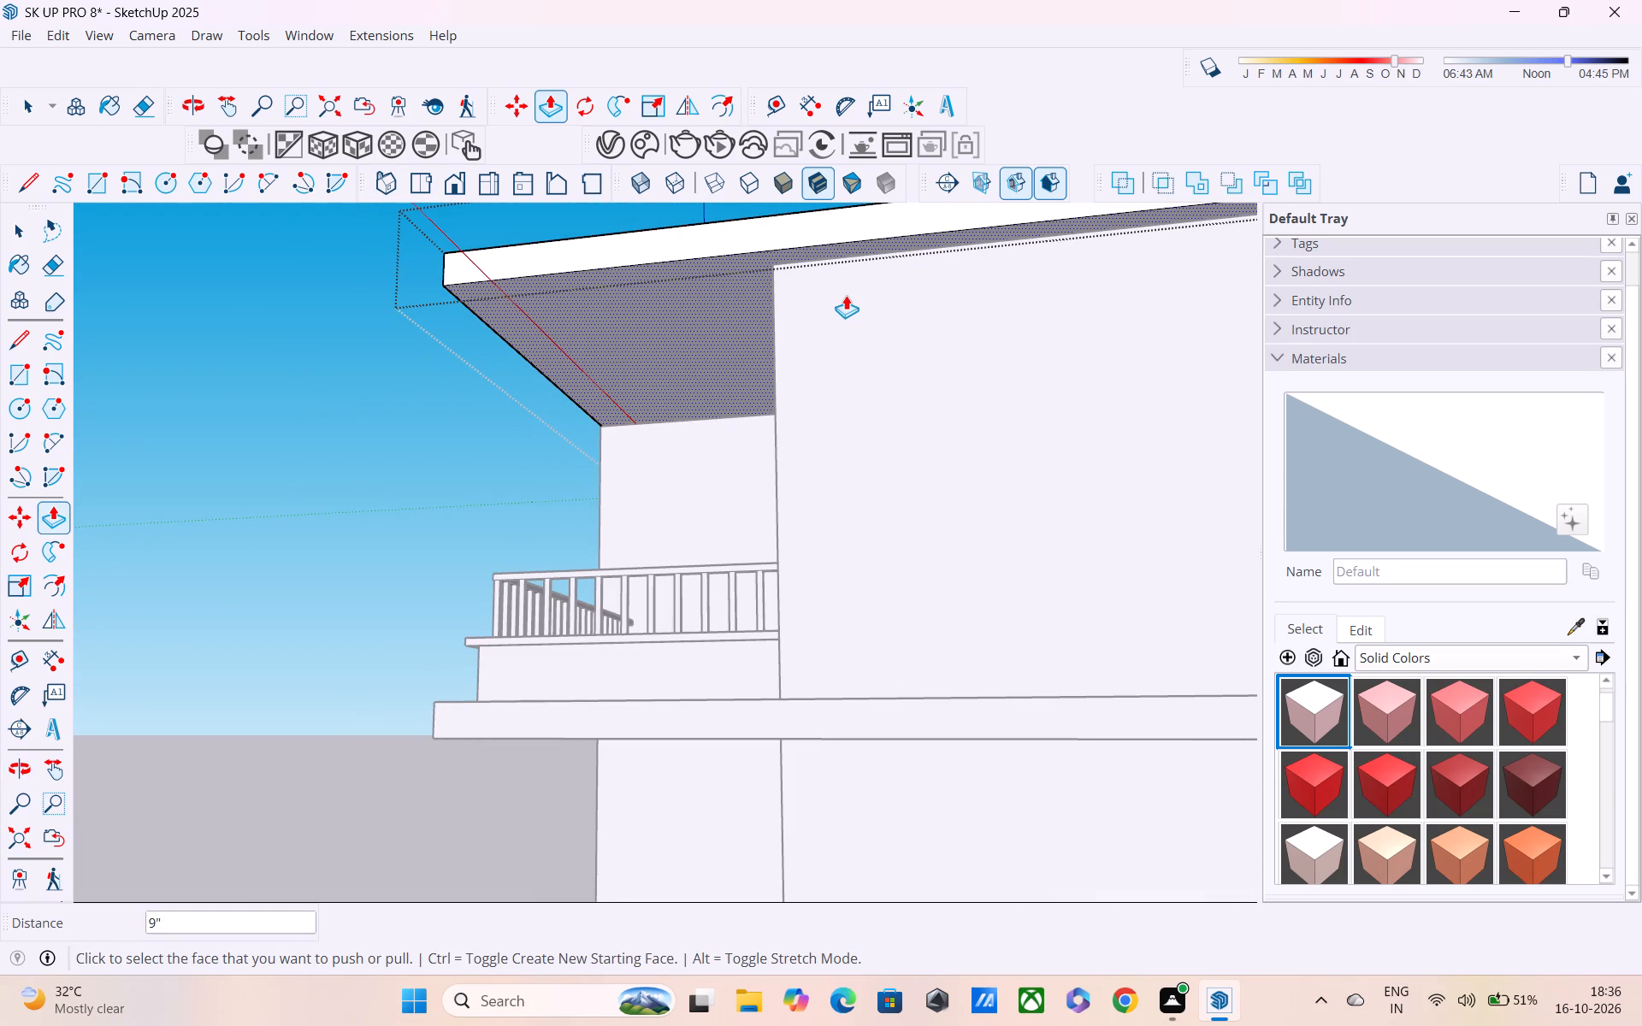
Pull the roof slab's long edge face above the plain wall outward by 0.5".
middle_click_drag(848, 324, 864, 526)
scroll(884, 453, "up", 1)
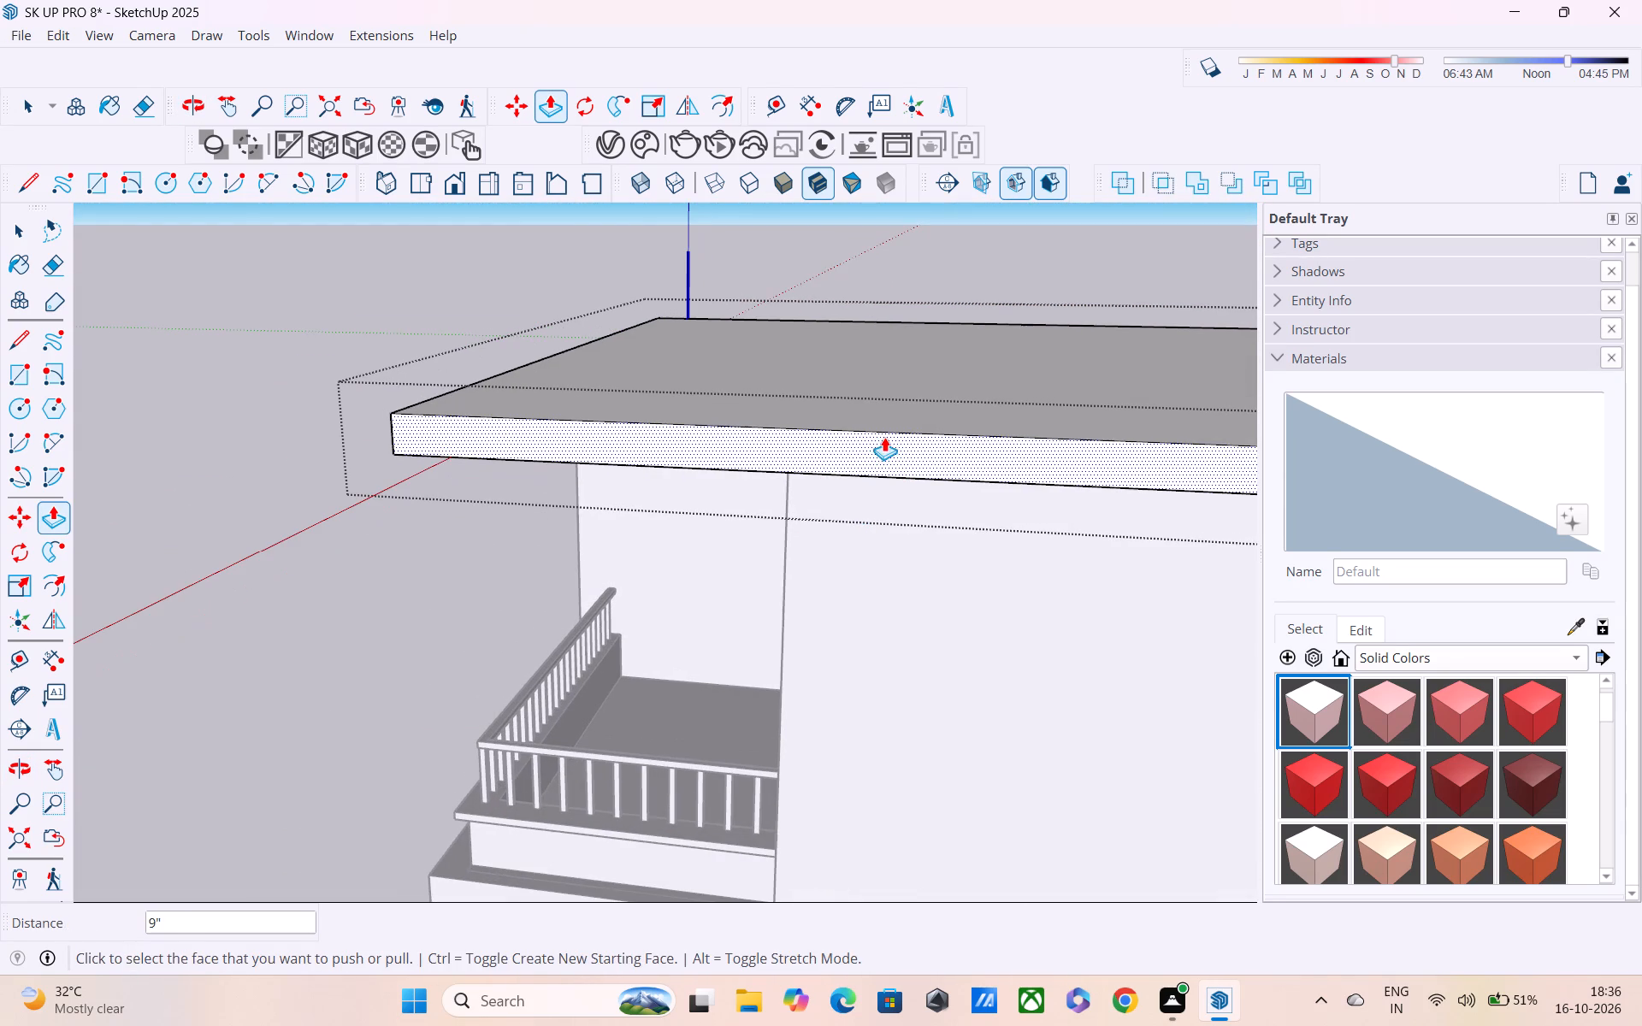
left_click(883, 444)
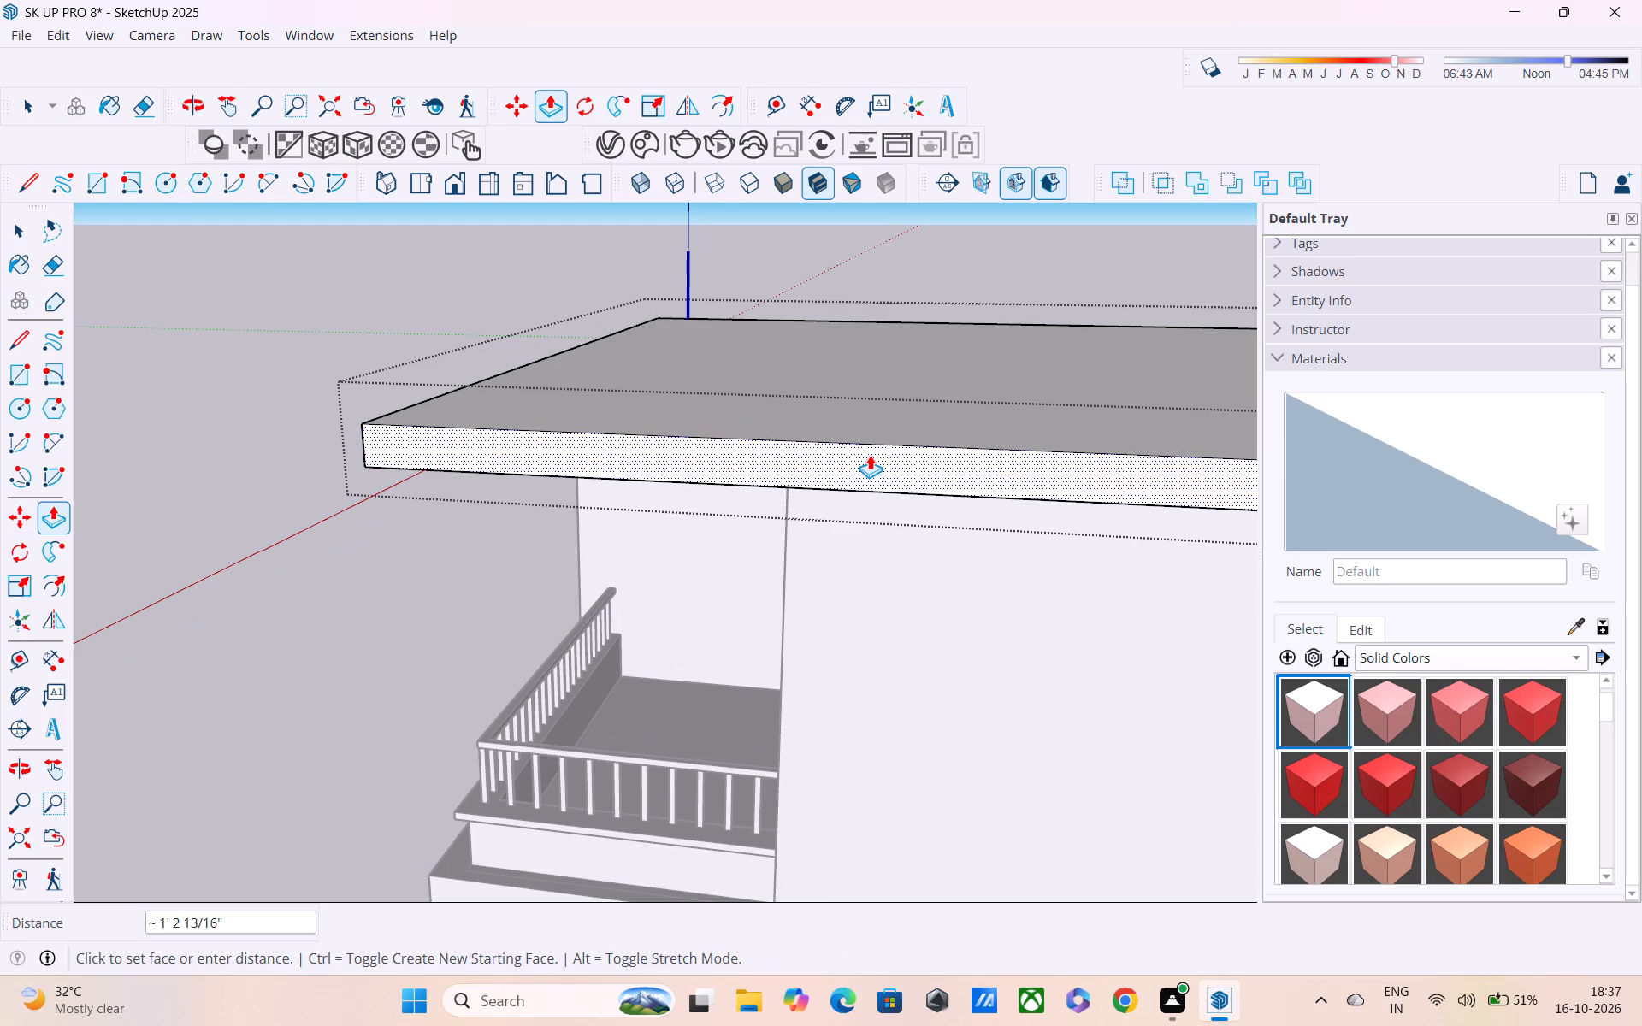
type("5'")
key("BackSpace")
key("BackSpace")
type("0.5\"")
key("Return")
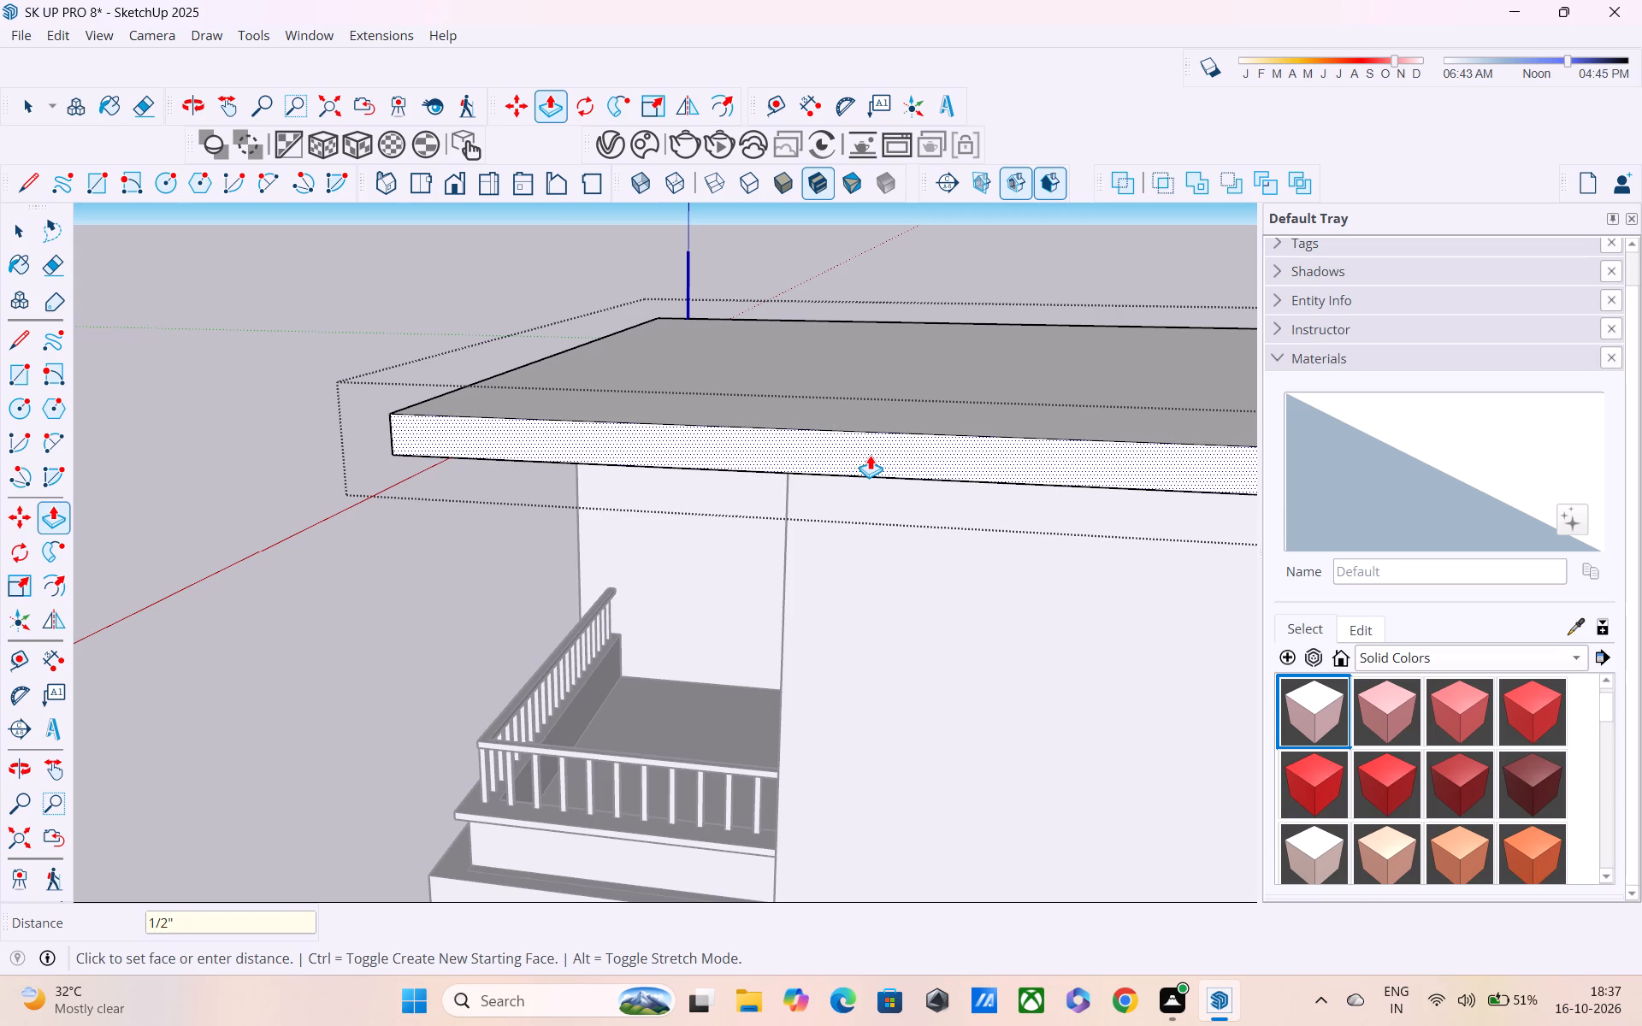
Pull the roof slab's long edge face above the plain wall outward by a further 0.5'.
middle_click_drag(874, 511, 1173, 301)
scroll(1166, 286, "down", 2)
middle_click_drag(1134, 286, 1084, 271)
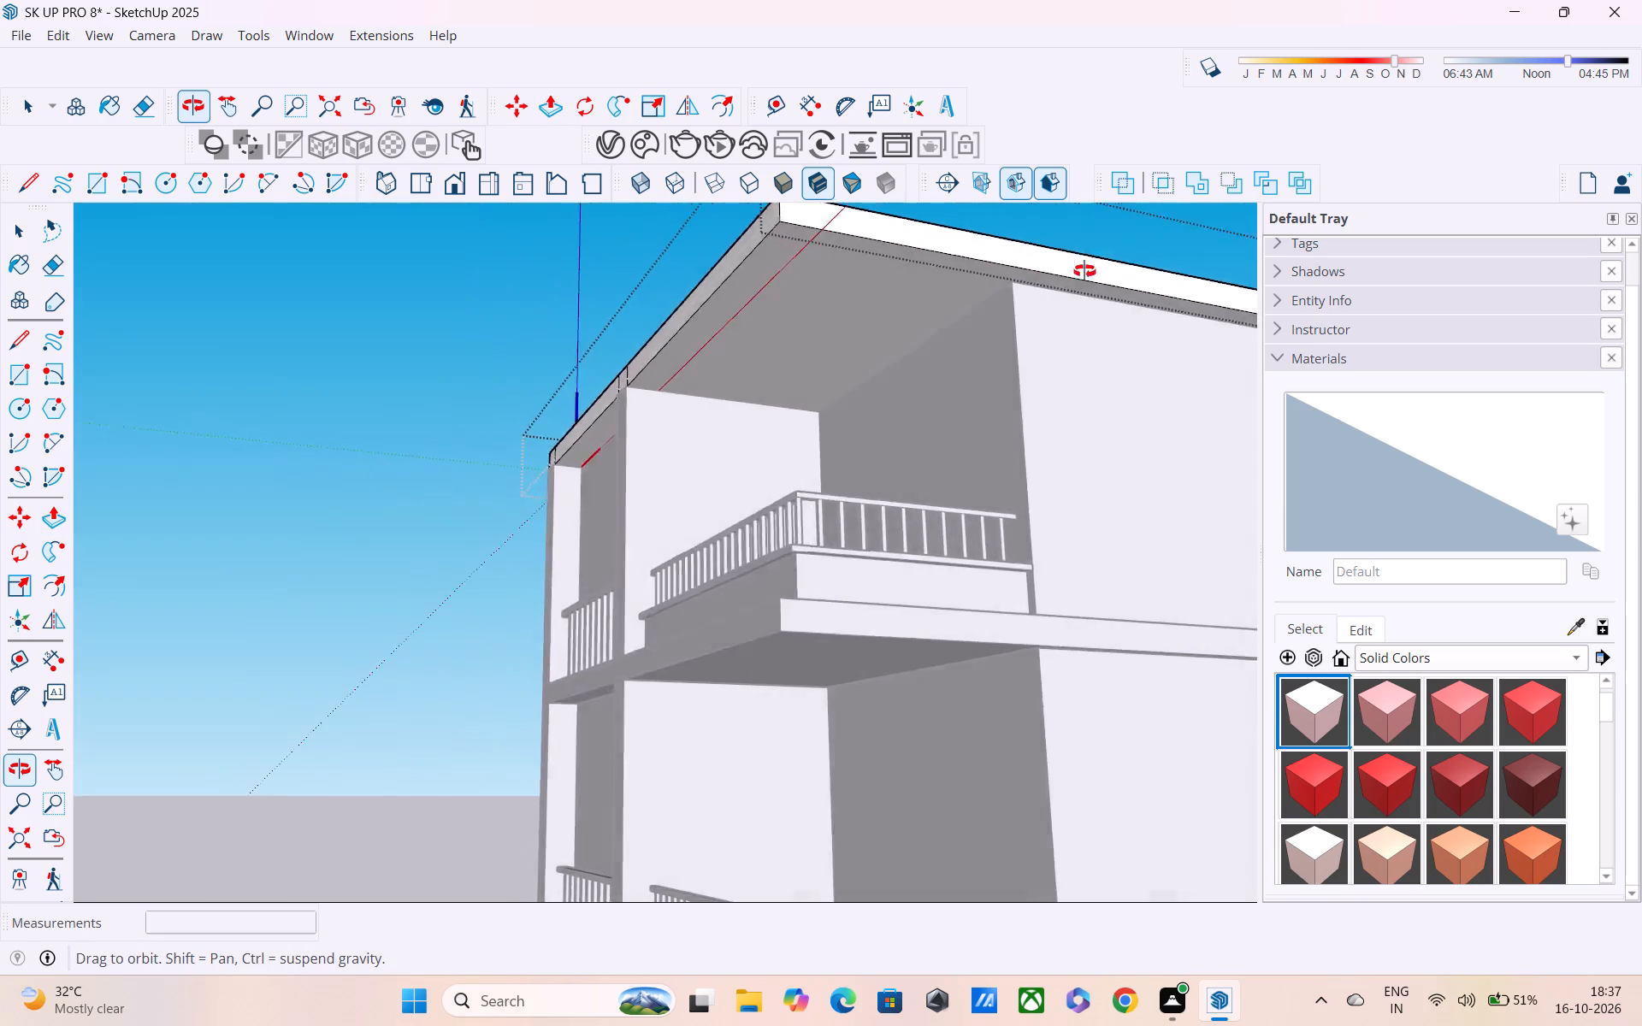
middle_click_drag(1084, 271, 585, 427)
scroll(667, 385, "up", 1)
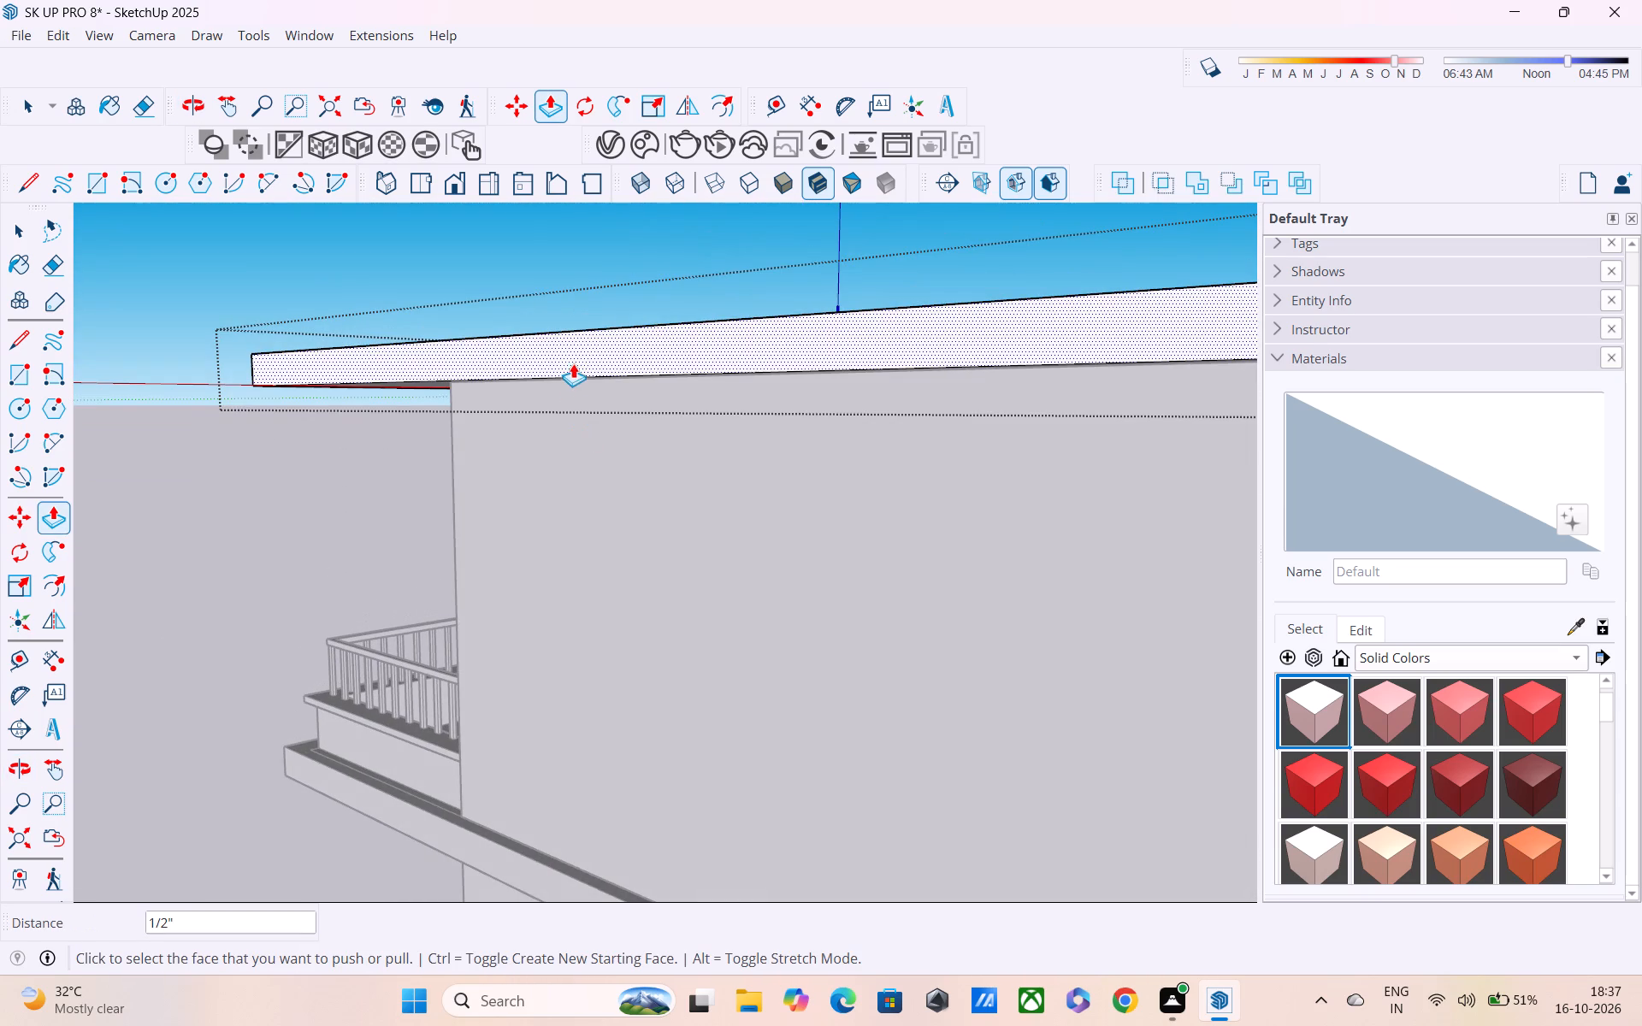
left_click(572, 356)
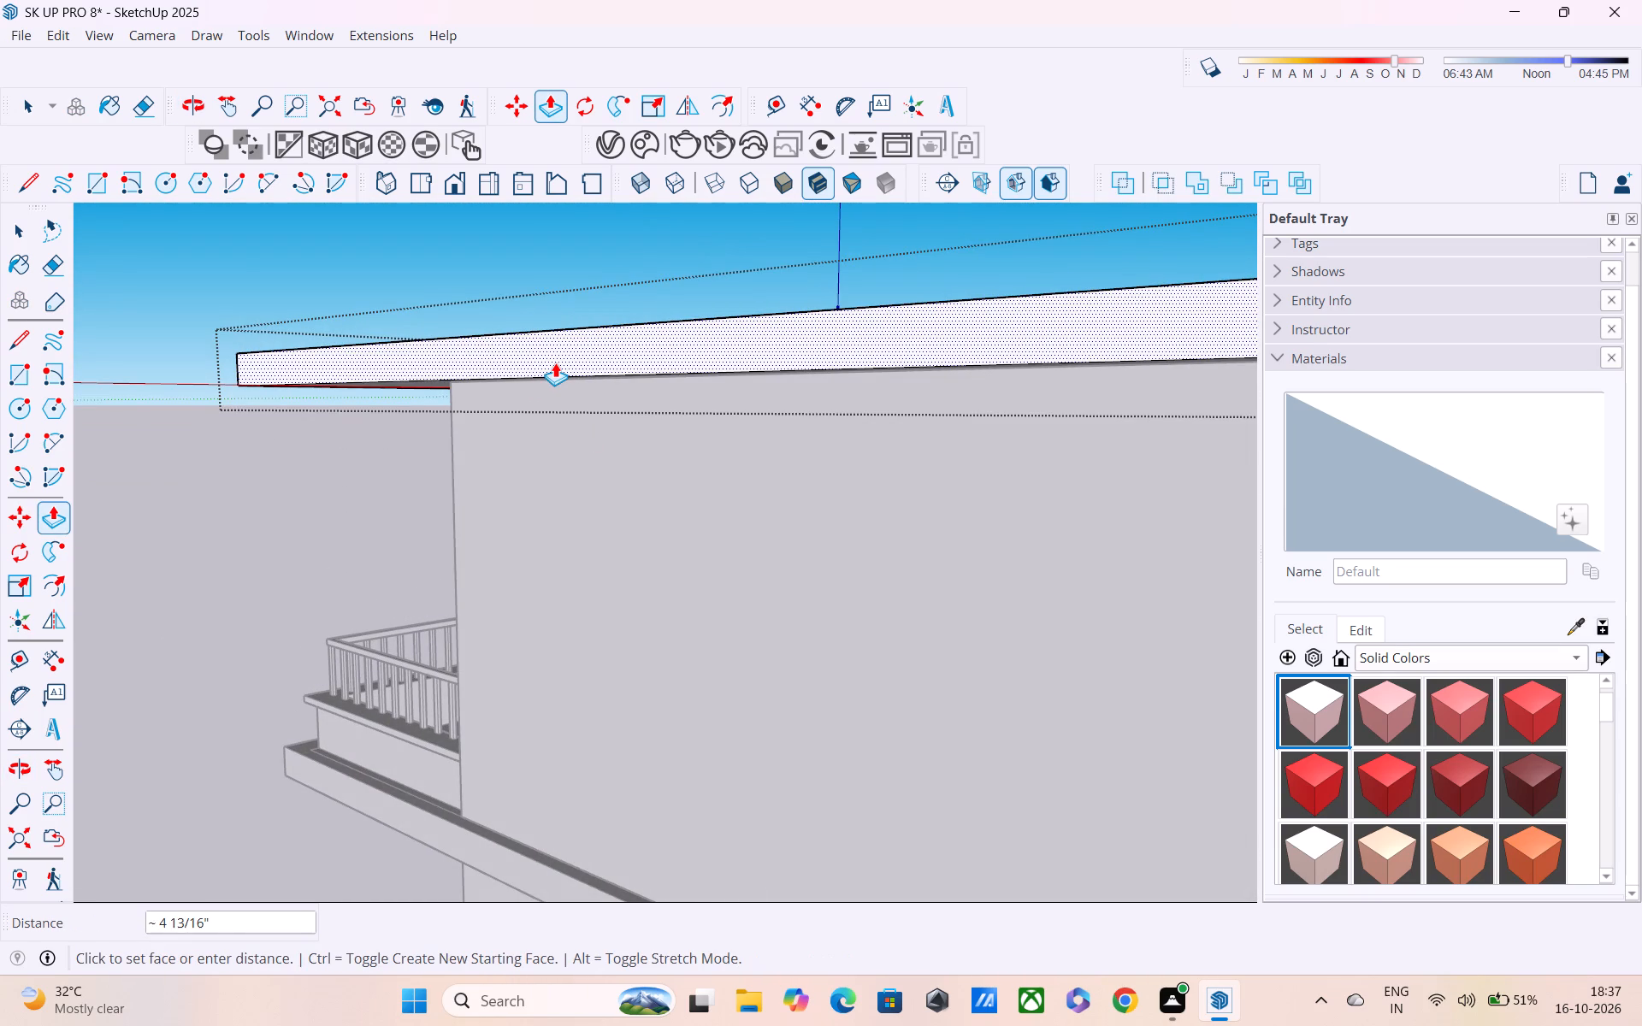
type("0.5'")
key("Return")
Examine the roof slab's overhang above the balconies and wall from several sides, and close the slab's component.
middle_click_drag(547, 408, 470, 332)
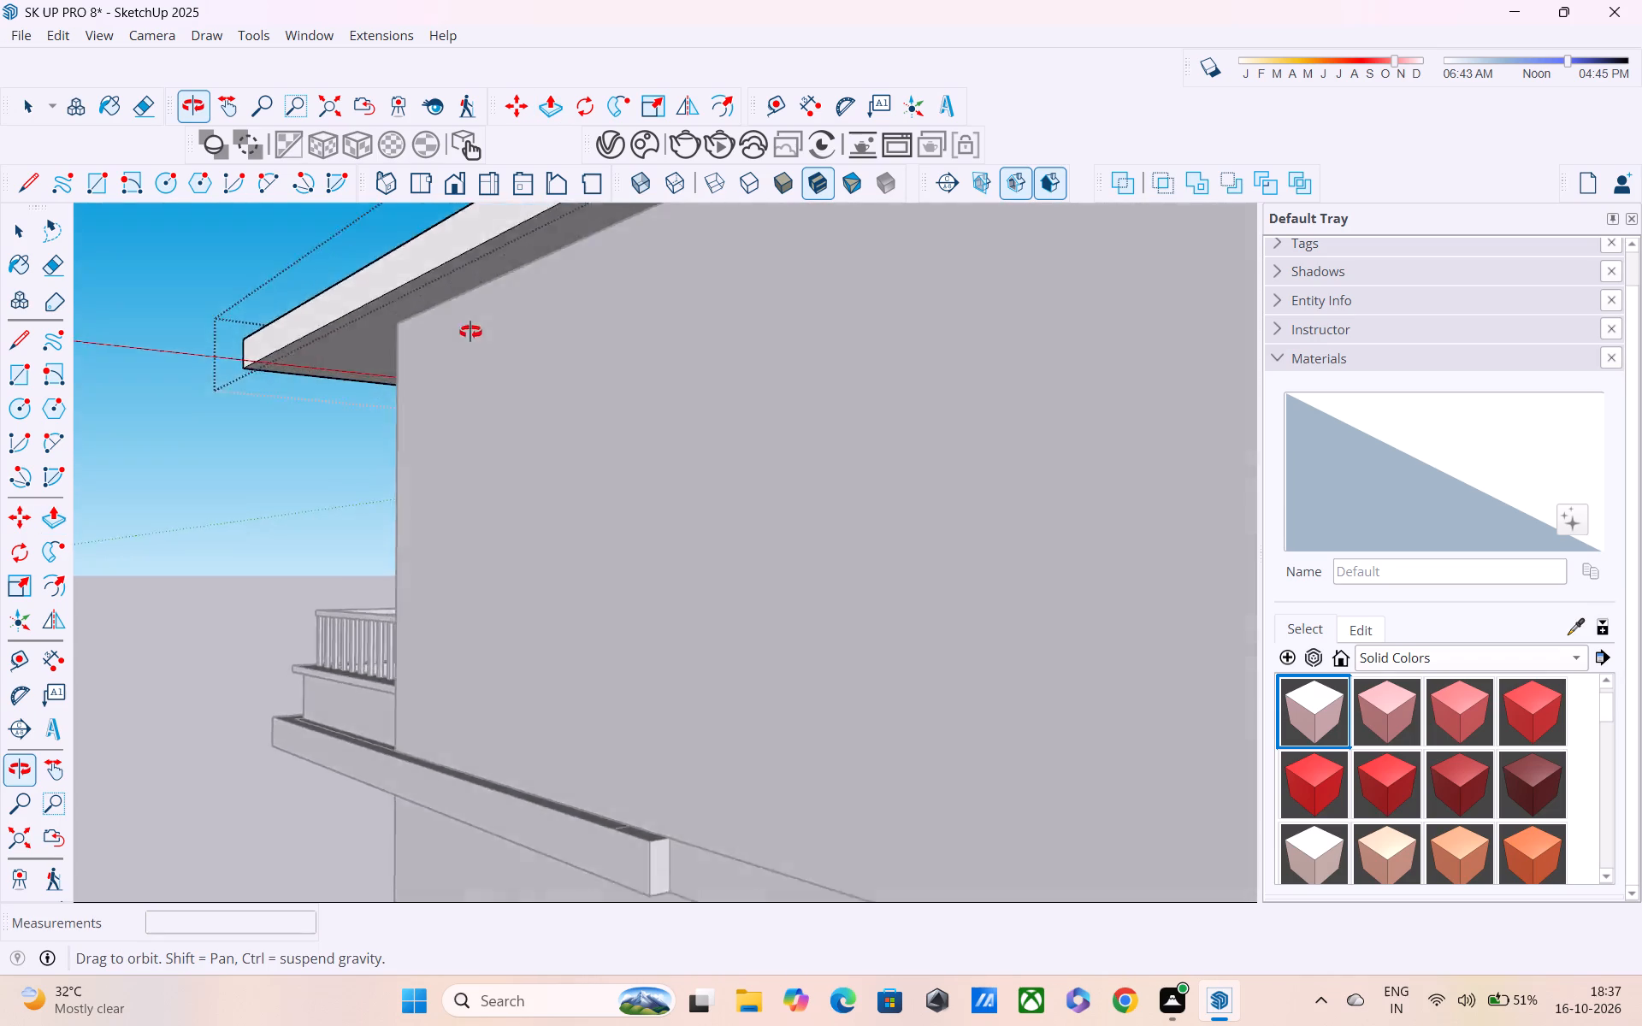
middle_click_drag(470, 332, 963, 419)
scroll(965, 389, "down", 6)
middle_click_drag(922, 397, 997, 442)
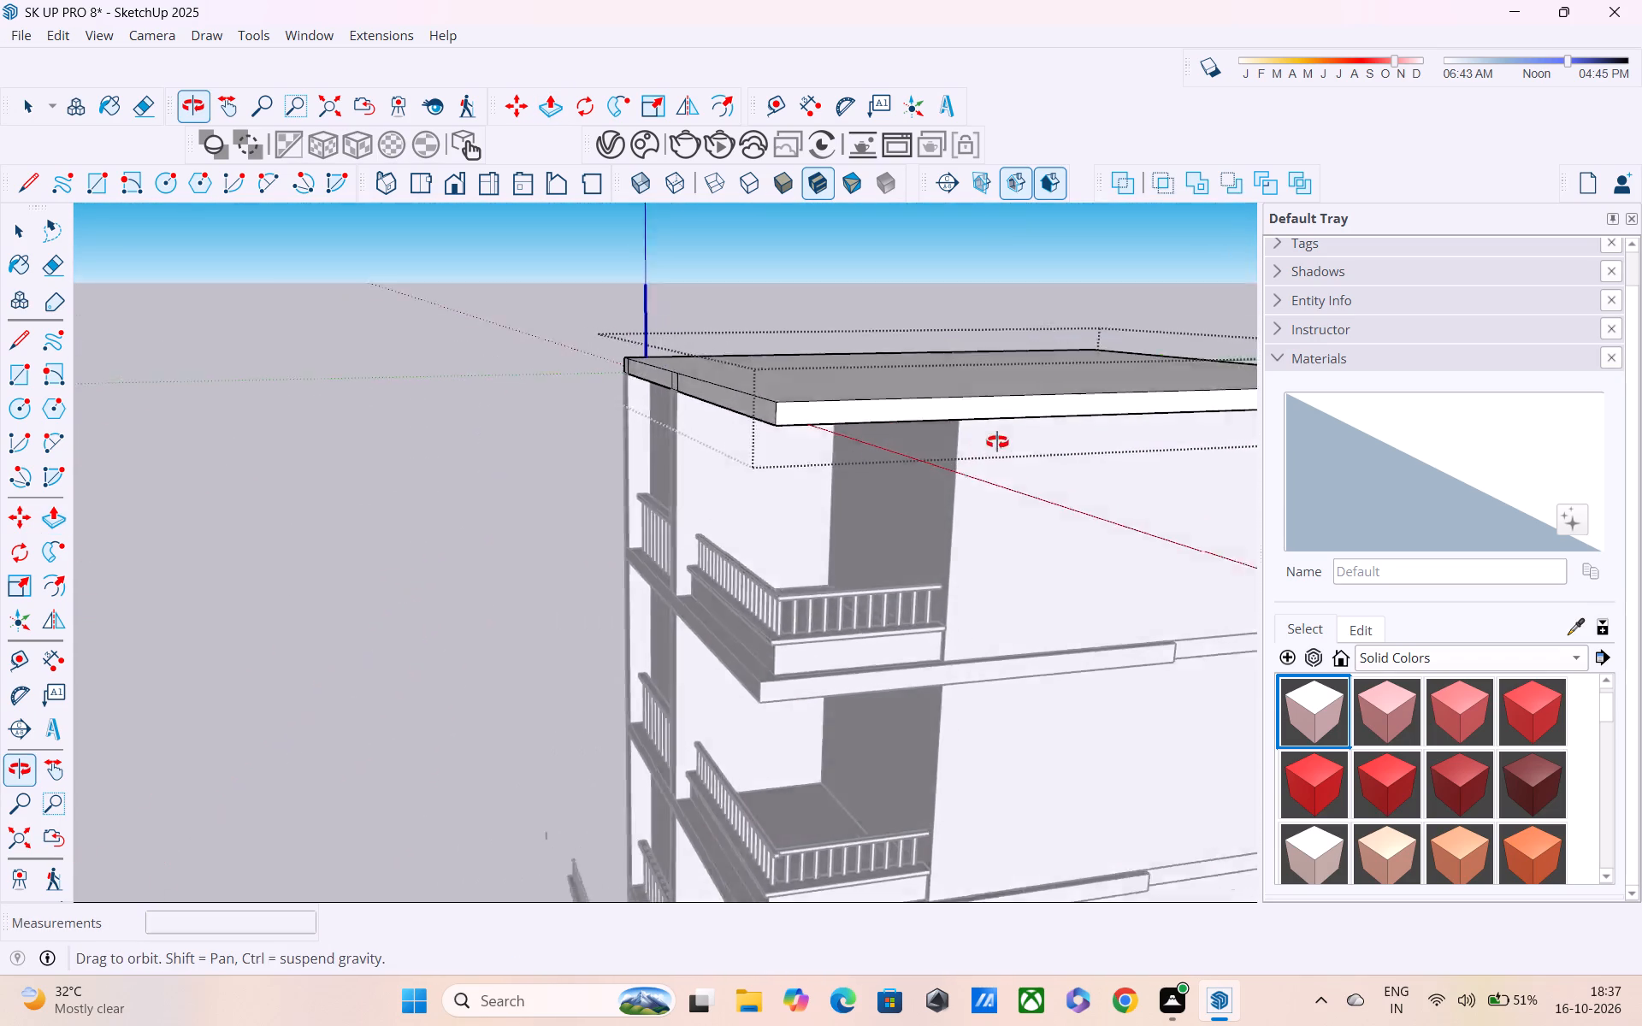
middle_click_drag(997, 442, 1242, 400)
middle_click_drag(765, 545, 949, 340)
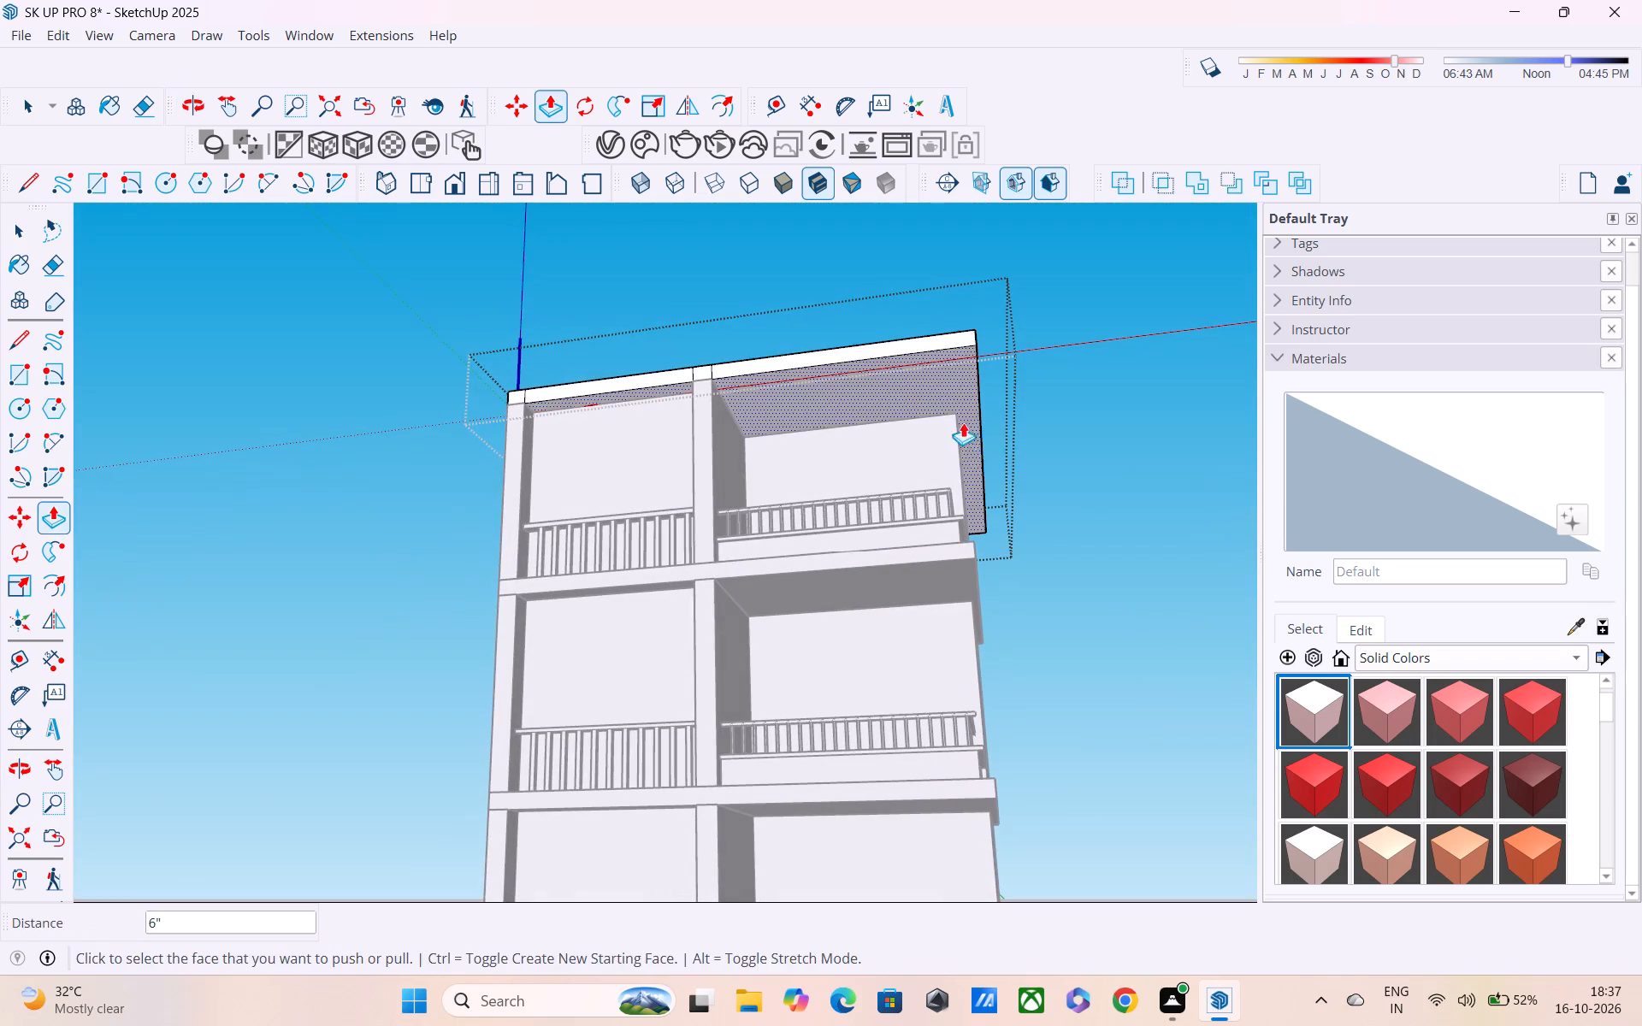
middle_click_drag(973, 457, 763, 459)
middle_click_drag(732, 470, 650, 366)
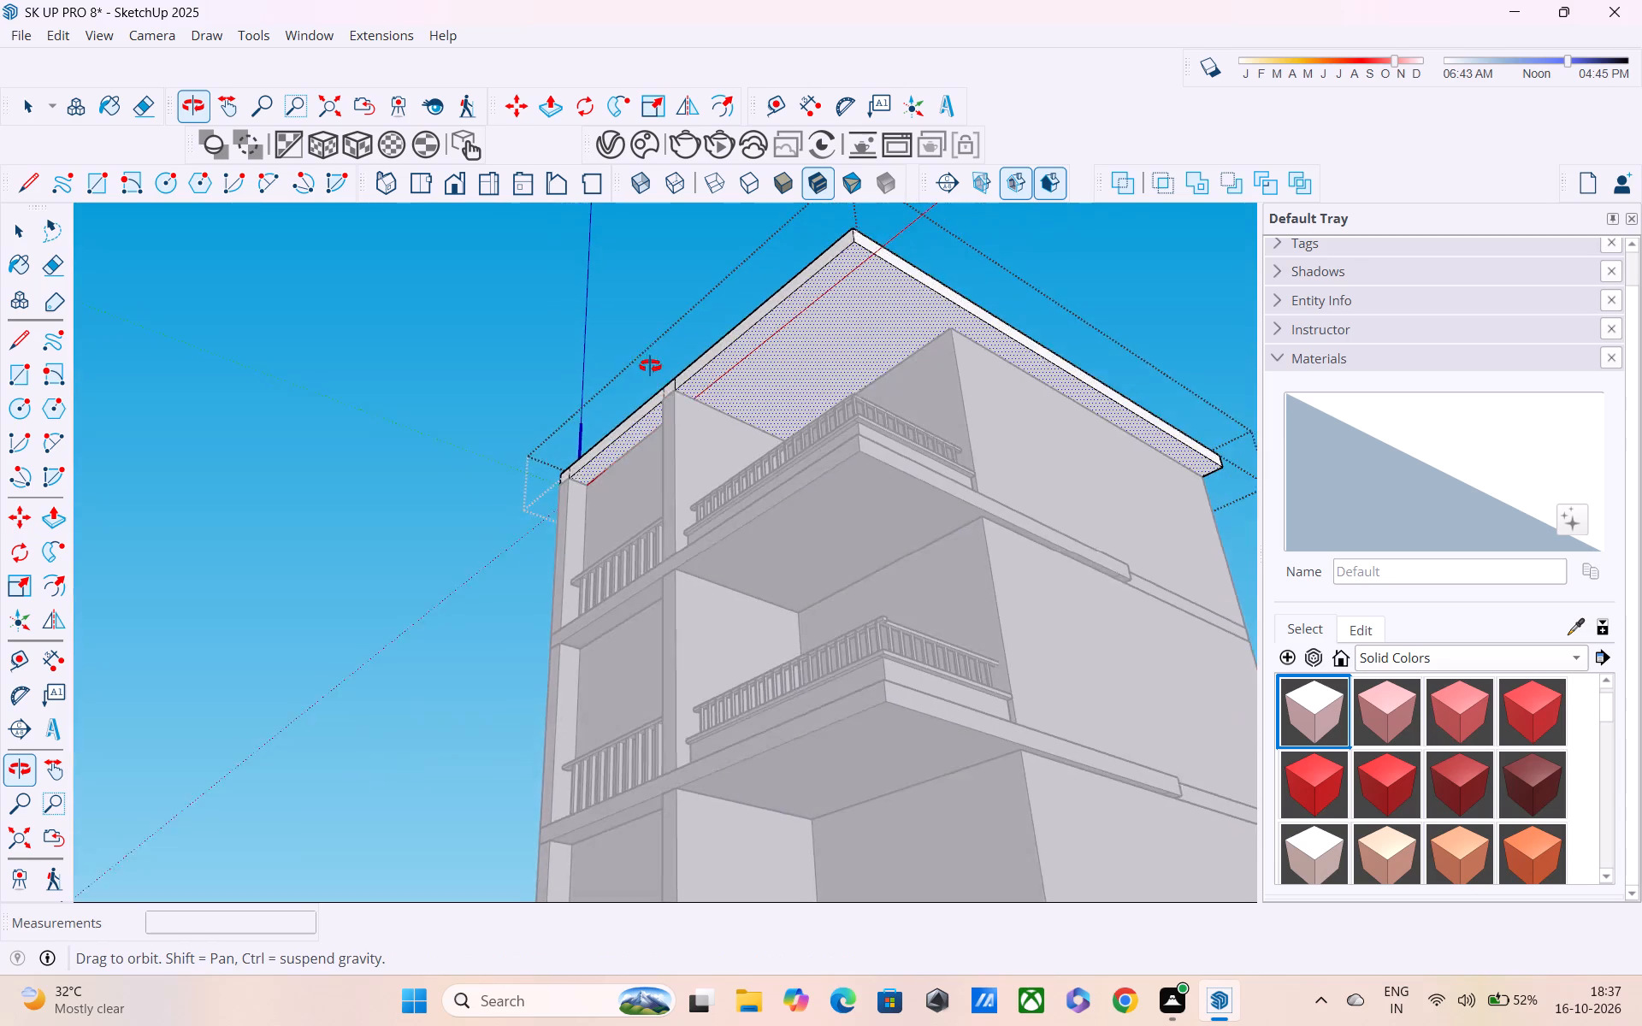
middle_click_drag(650, 366, 625, 335)
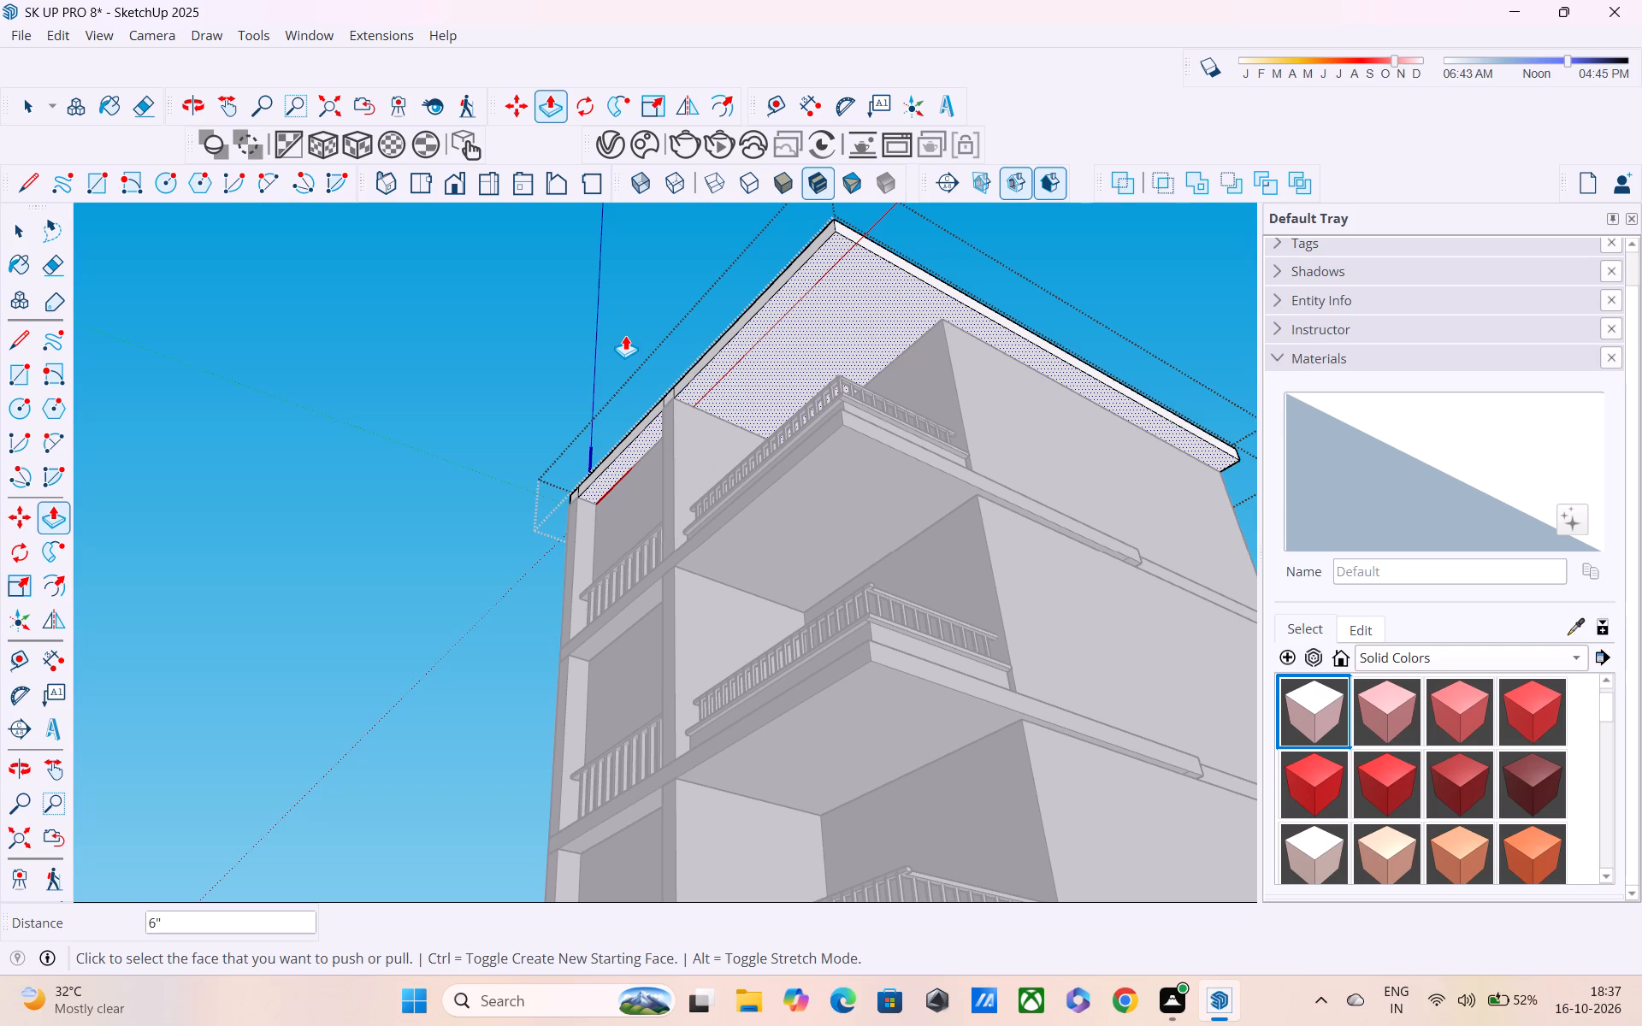
key("space")
left_click(408, 387)
scroll(815, 411, "up", 1)
middle_click_drag(815, 404, 815, 404)
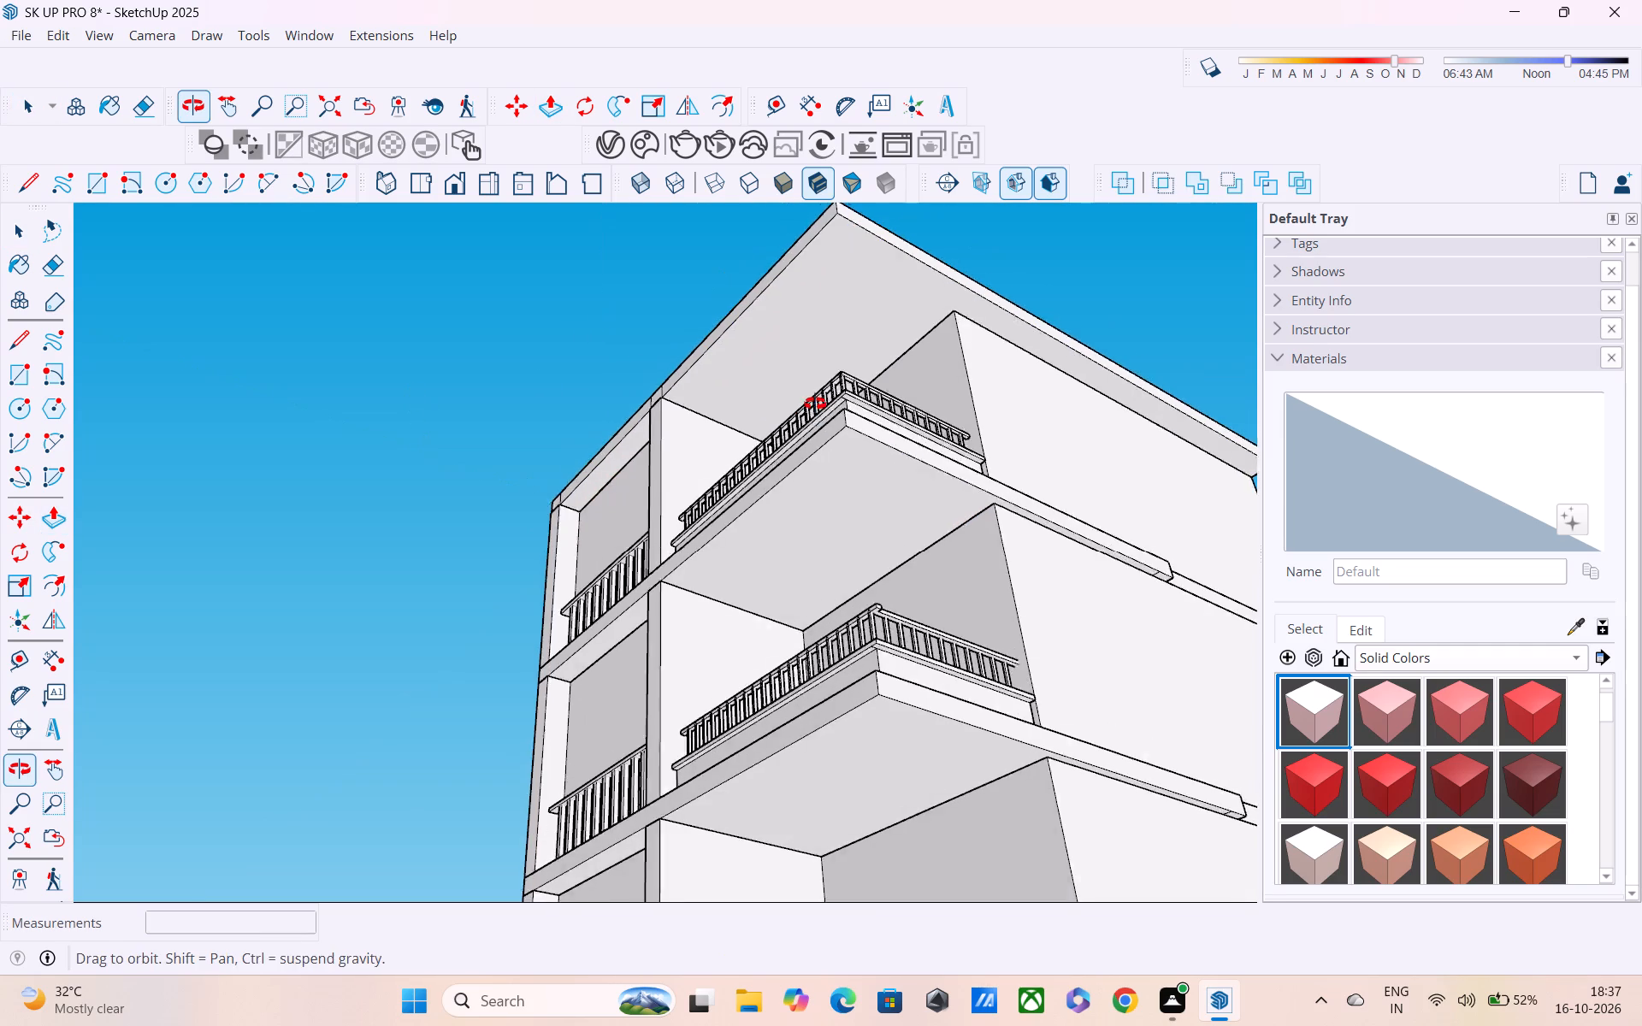
middle_click_drag(815, 404, 547, 522)
middle_click_drag(759, 350, 841, 428)
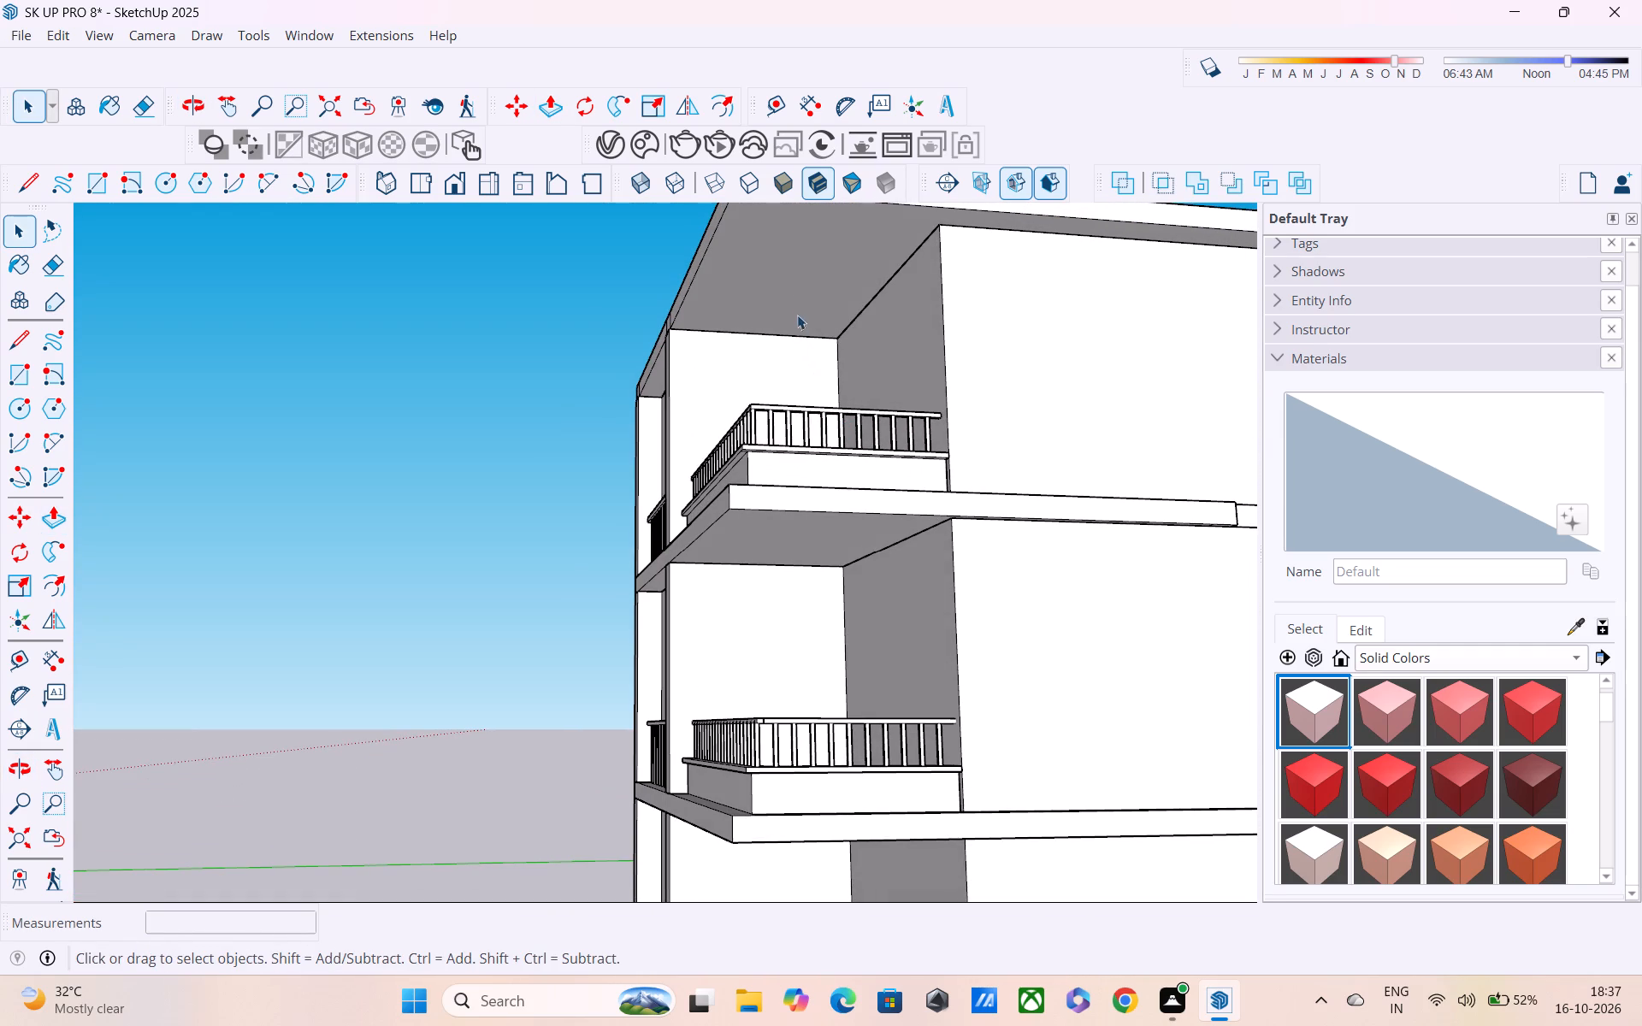
Open the roof slab's component and draw a rectangle about 10' 3 1/4" by 7' 3 1/4" on its underside above the top balcony, ending at the wall corner.
double_click(795, 288)
middle_click_drag(811, 305, 779, 291)
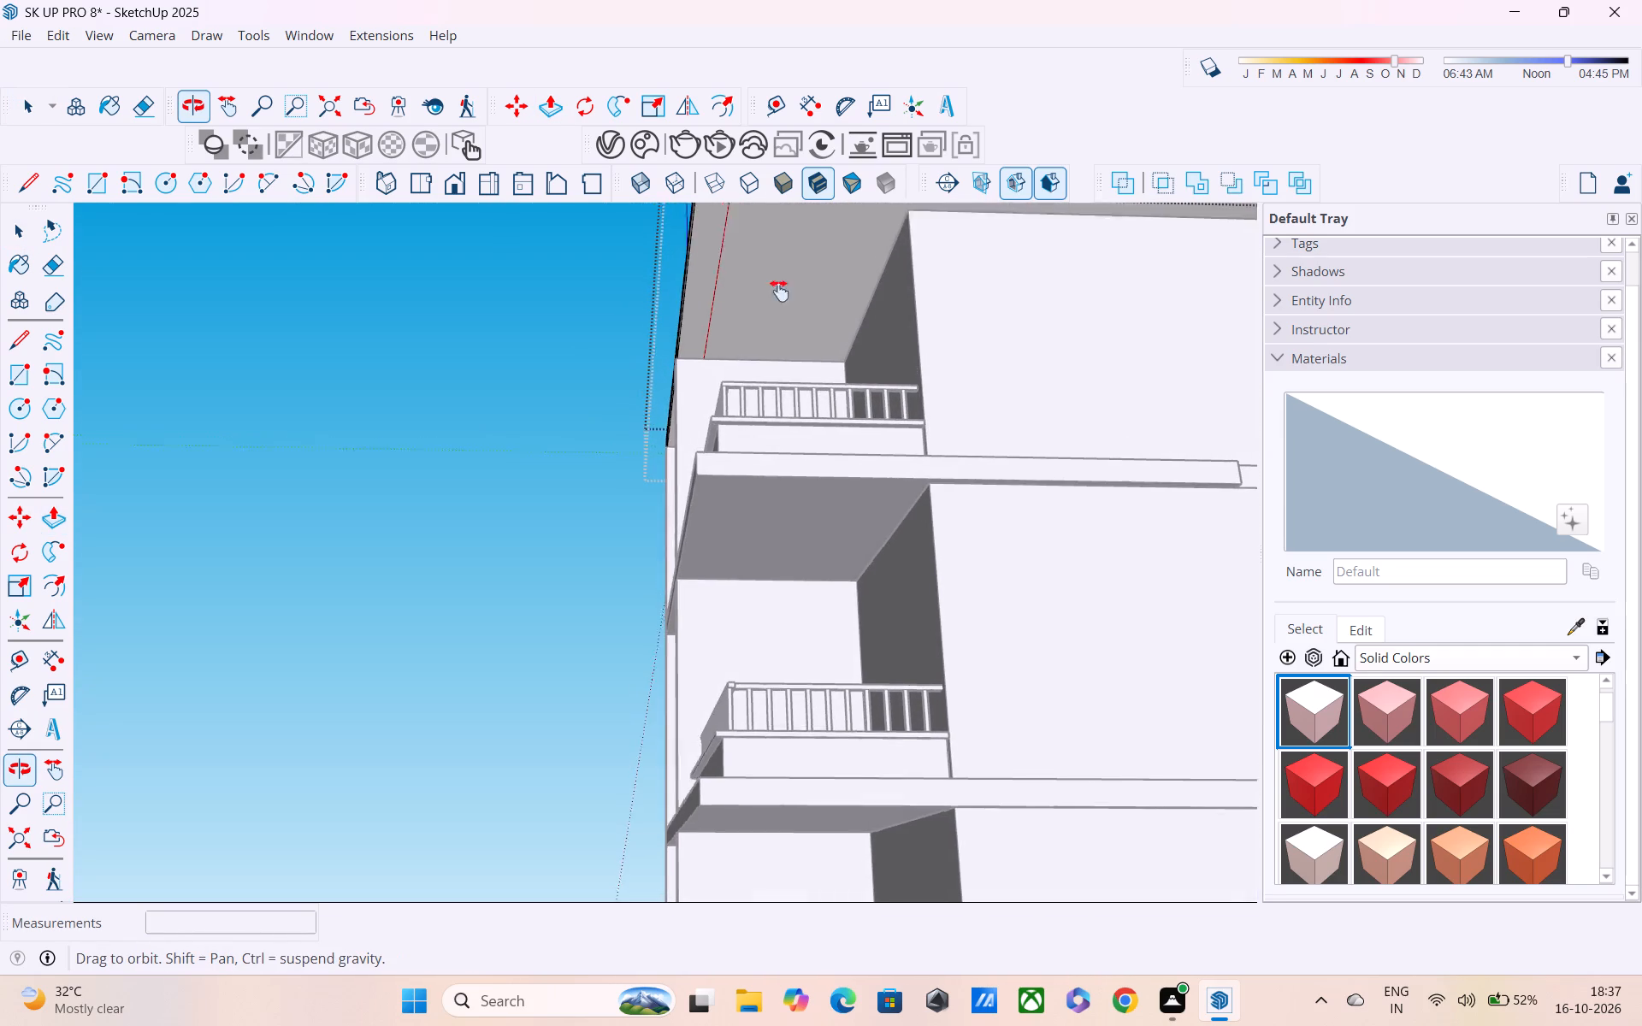
middle_click_drag(779, 291, 813, 453)
scroll(803, 443, "up", 3)
middle_click_drag(796, 432, 776, 396)
scroll(779, 404, "up", 1)
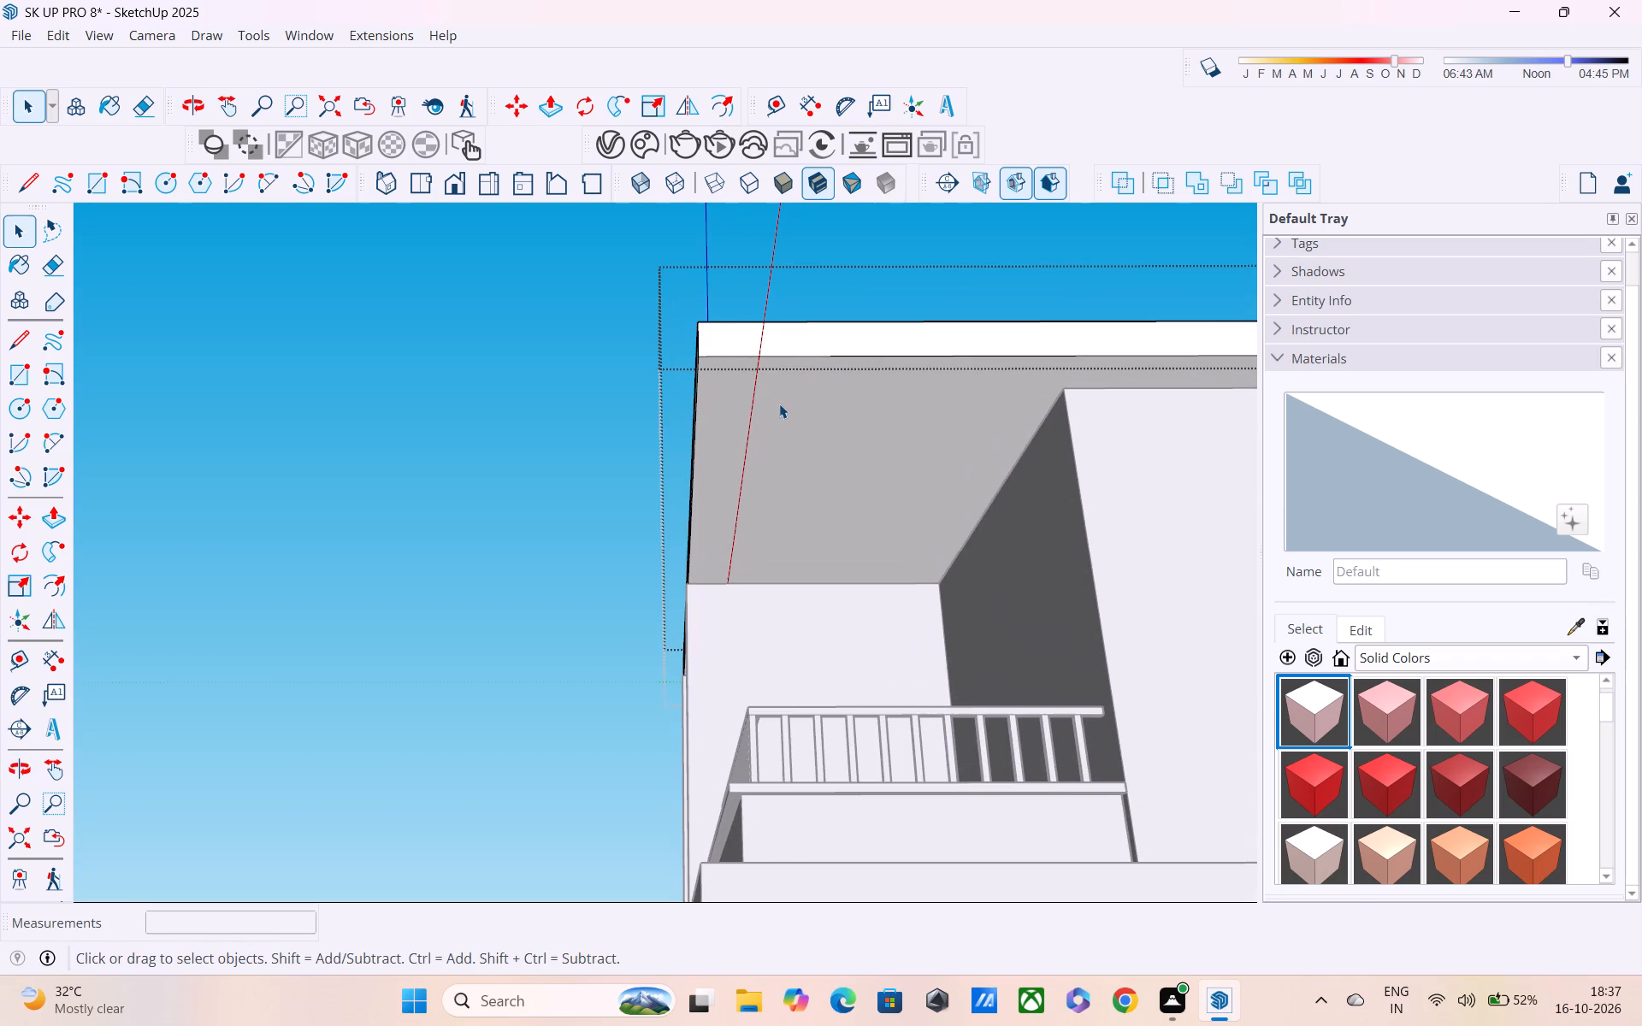
scroll(779, 404, "up", 1)
key("r")
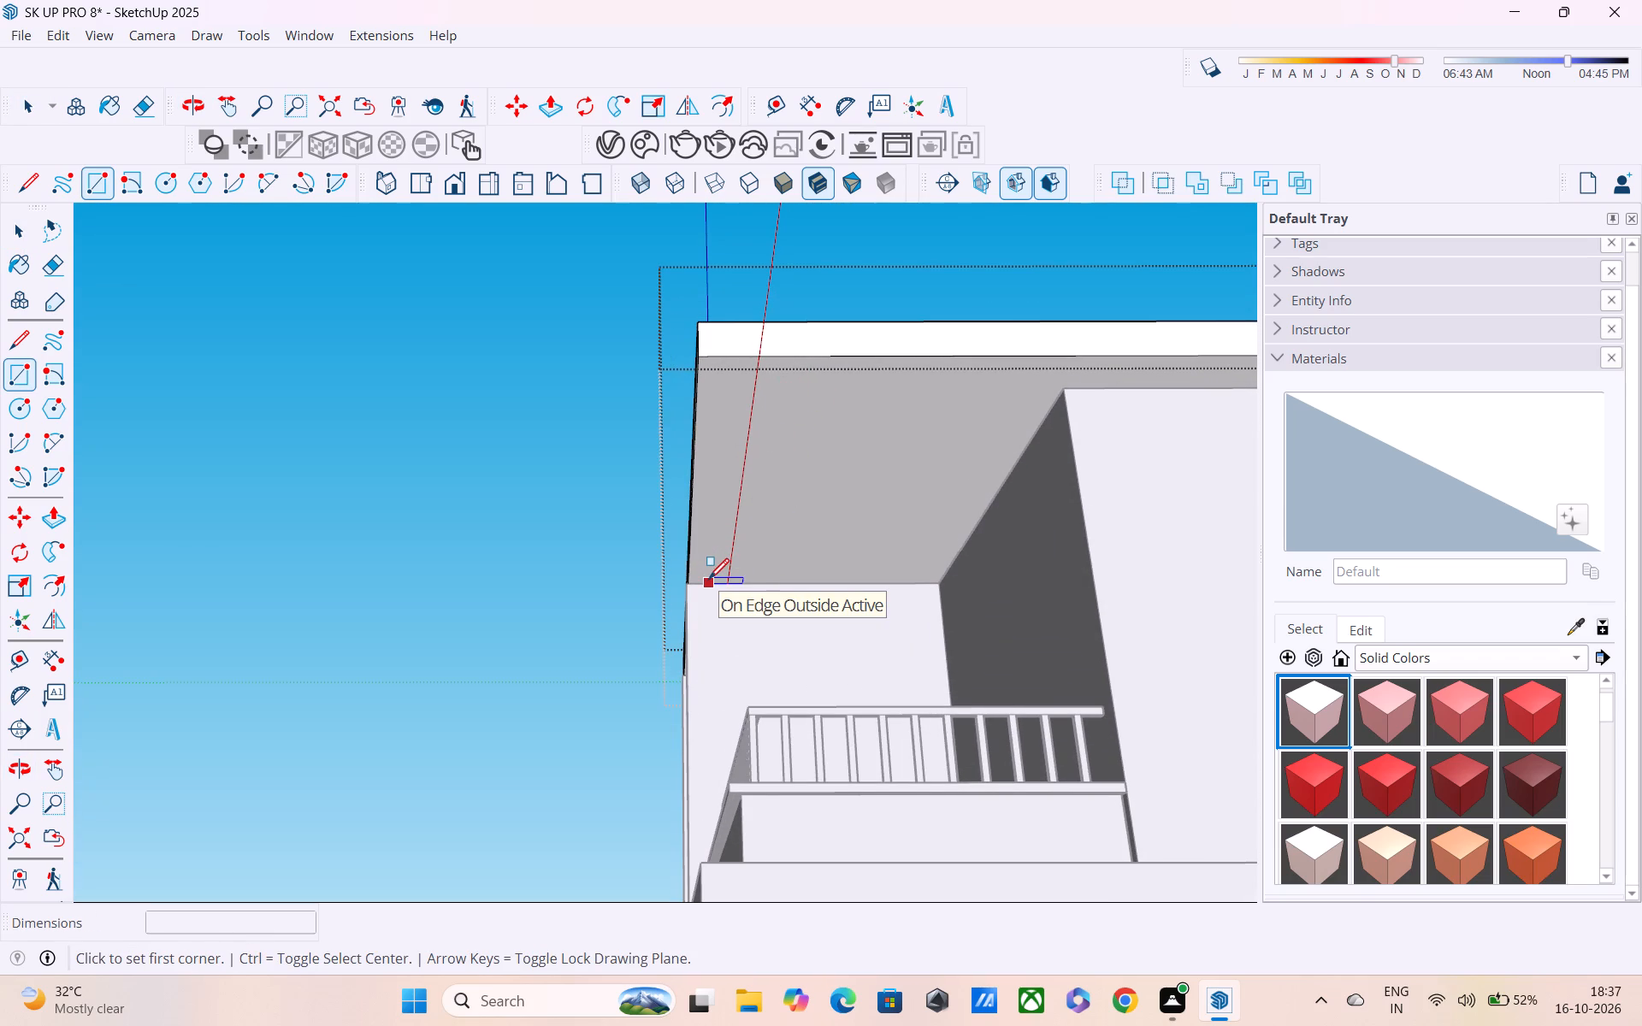
left_click(711, 565)
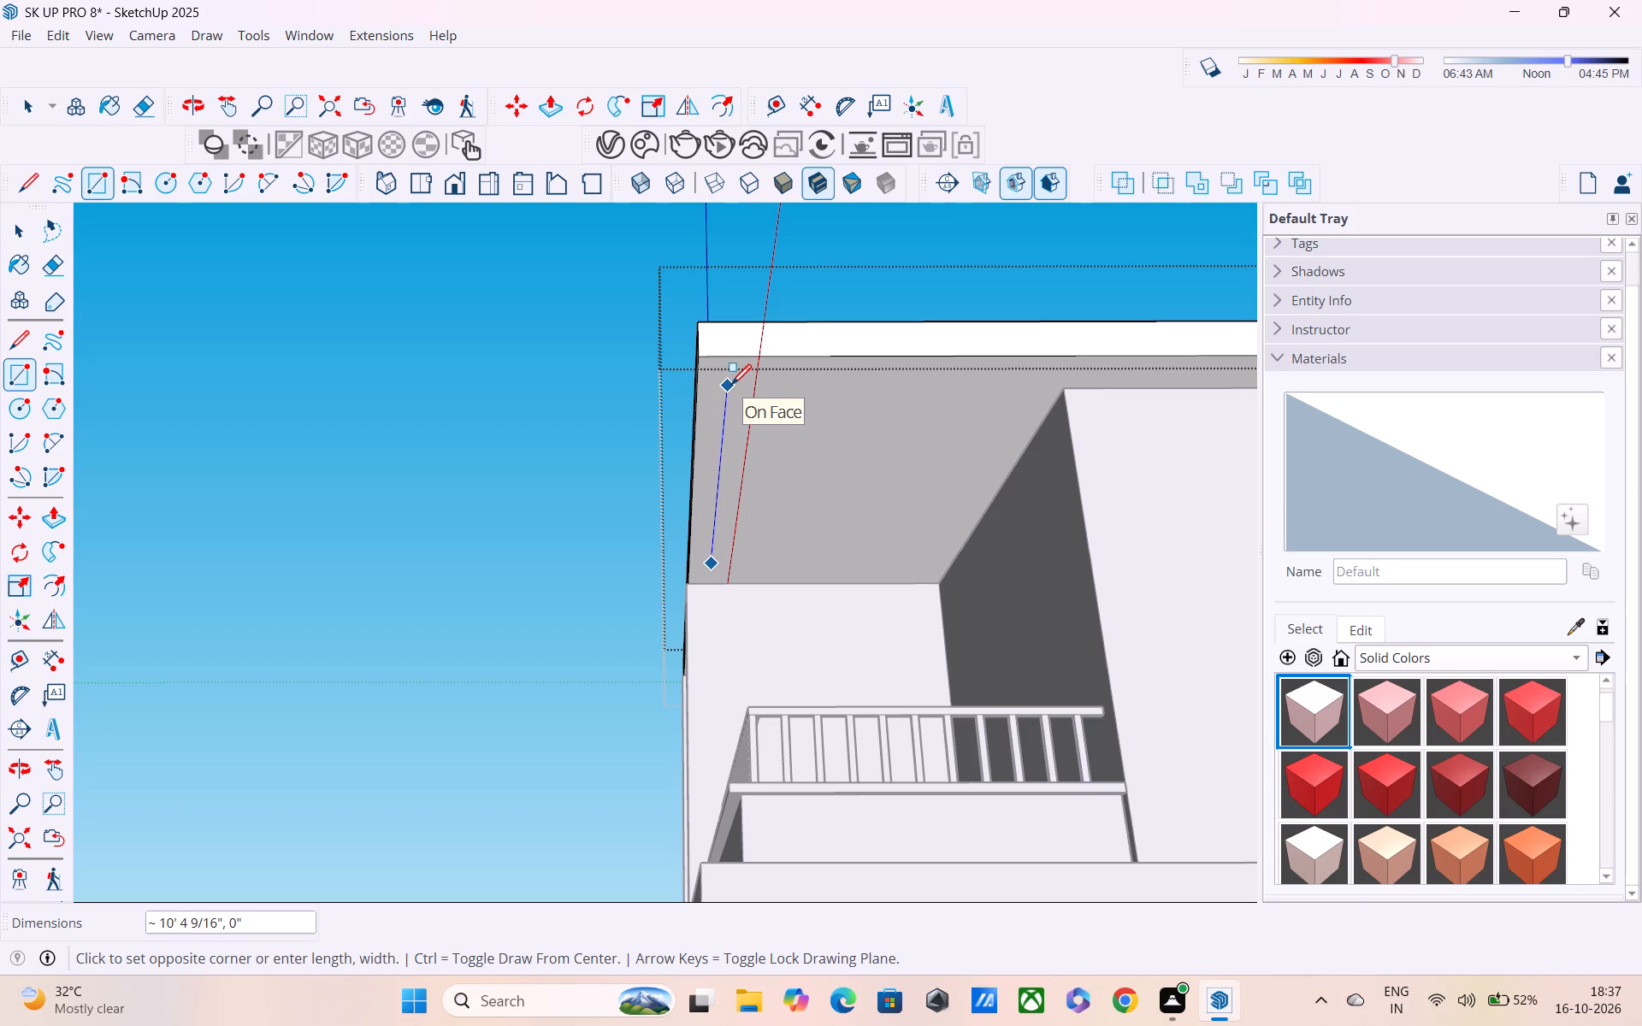
left_click(733, 374)
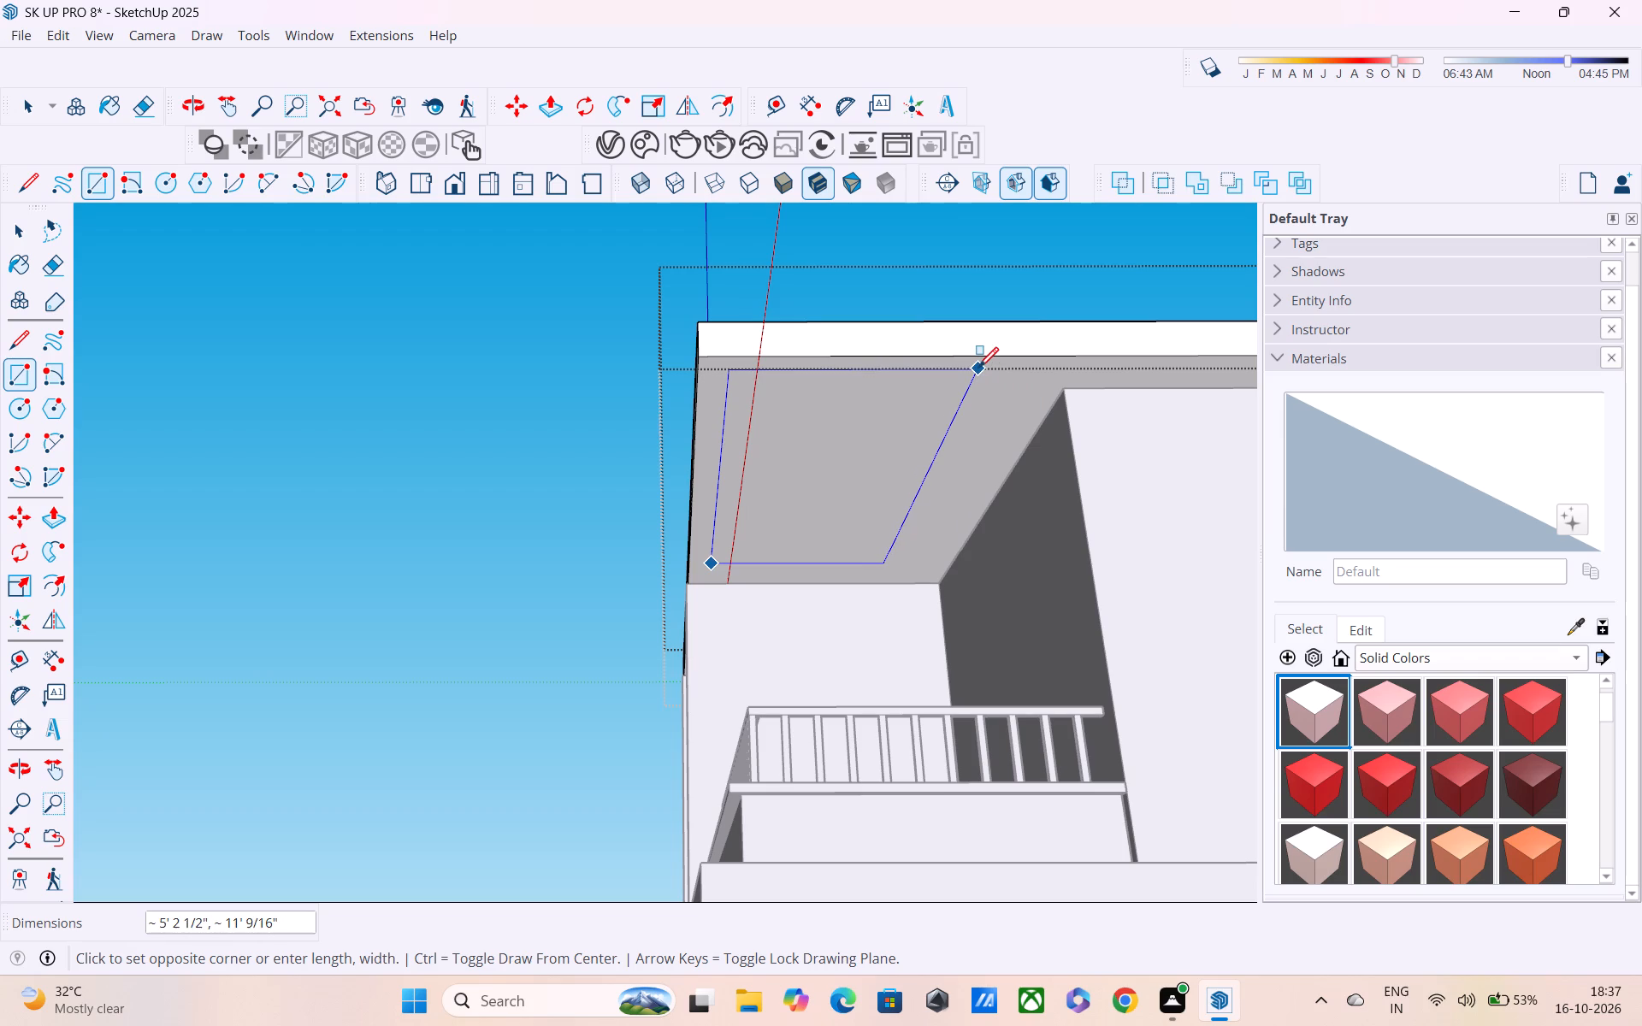
left_click(1066, 380)
Pull the rectangle on the roof slab's underside downward about 6 1/2" to form a block over the balcony.
middle_click_drag(1007, 413, 989, 373)
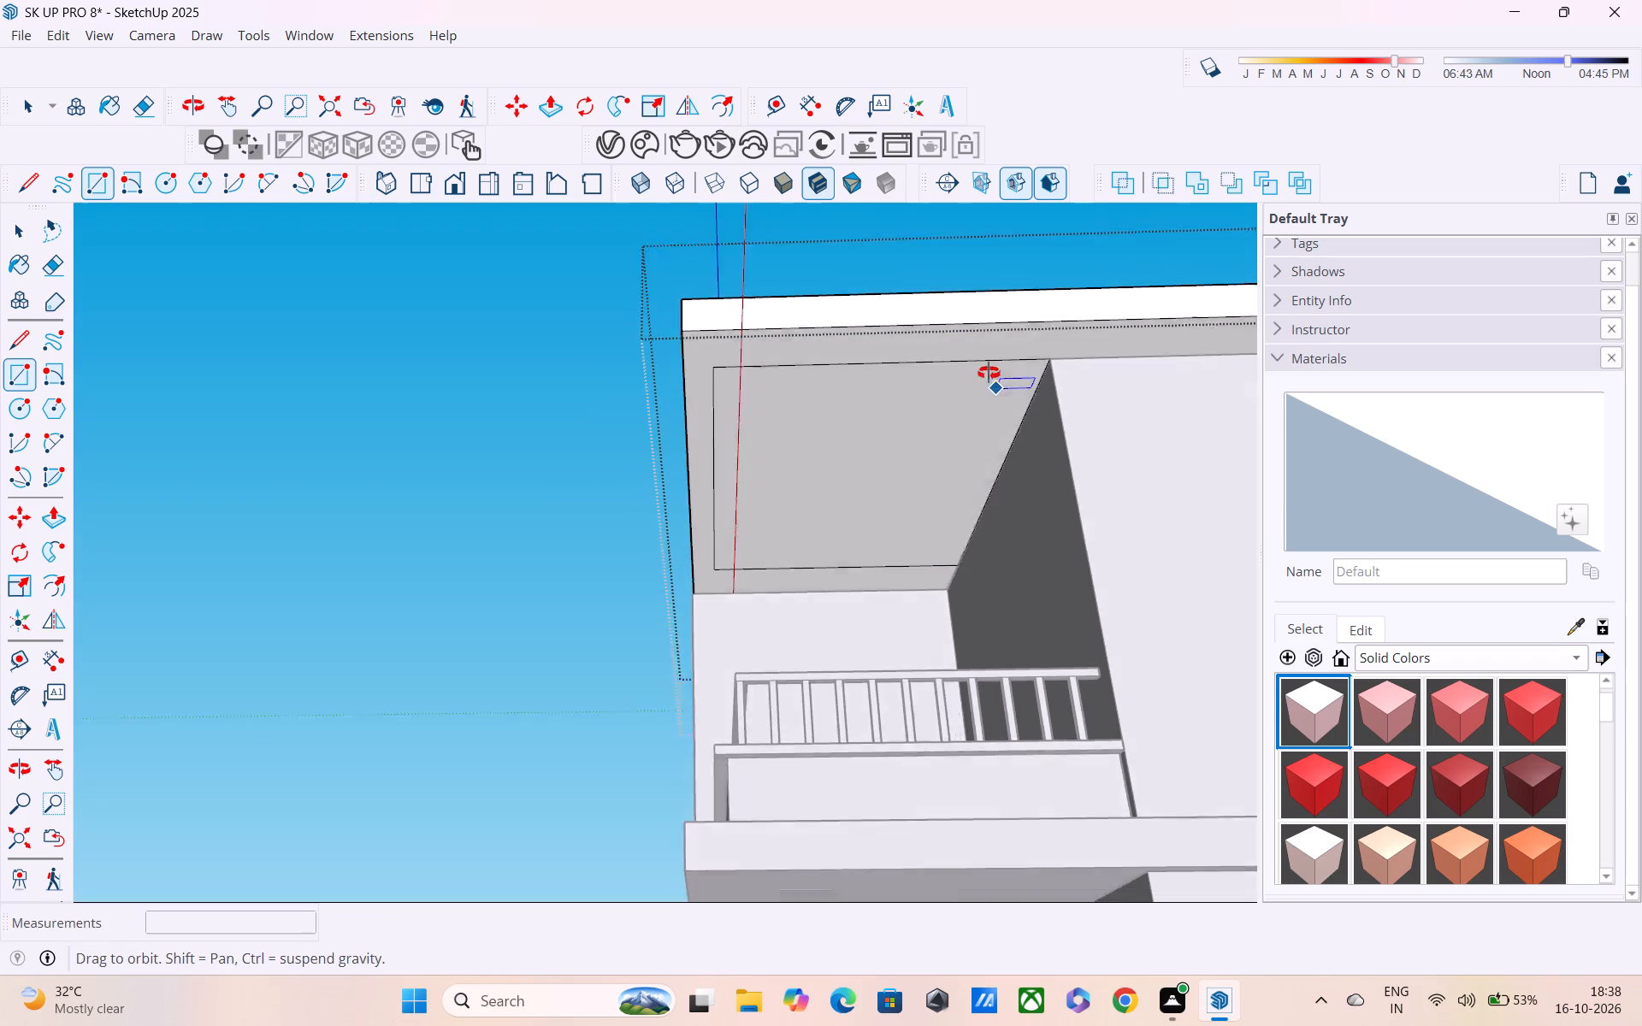
middle_click_drag(989, 373, 976, 338)
key("p")
left_click(954, 391)
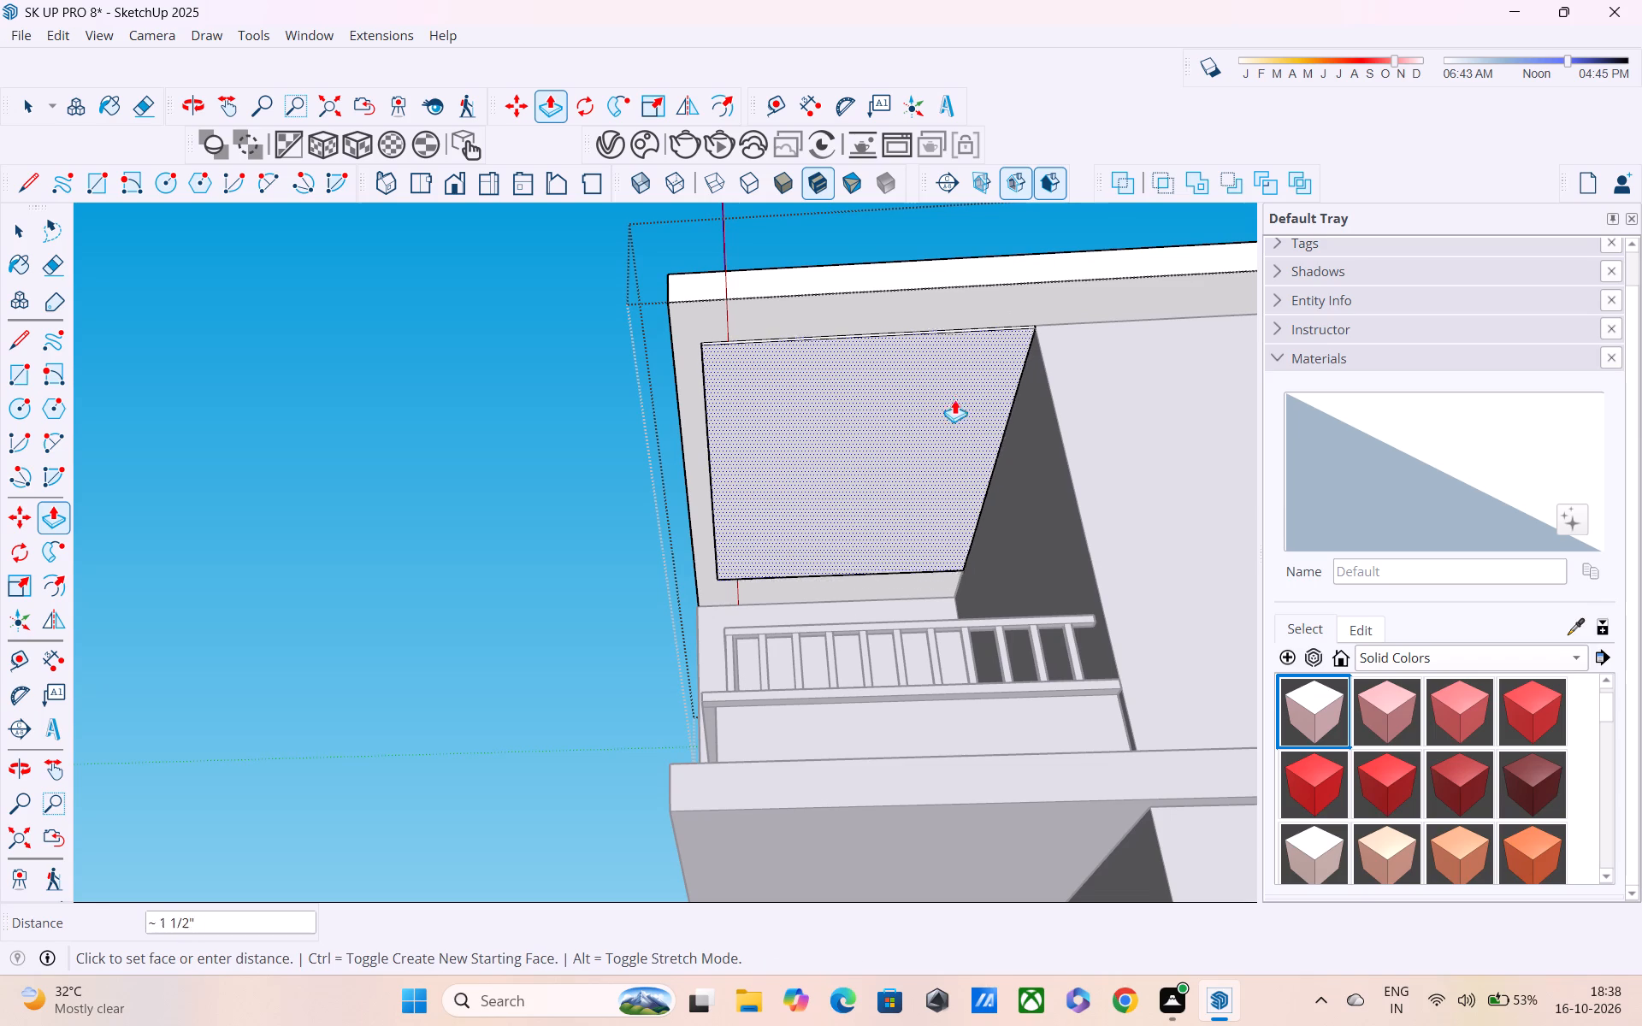
middle_click_drag(954, 408, 995, 498)
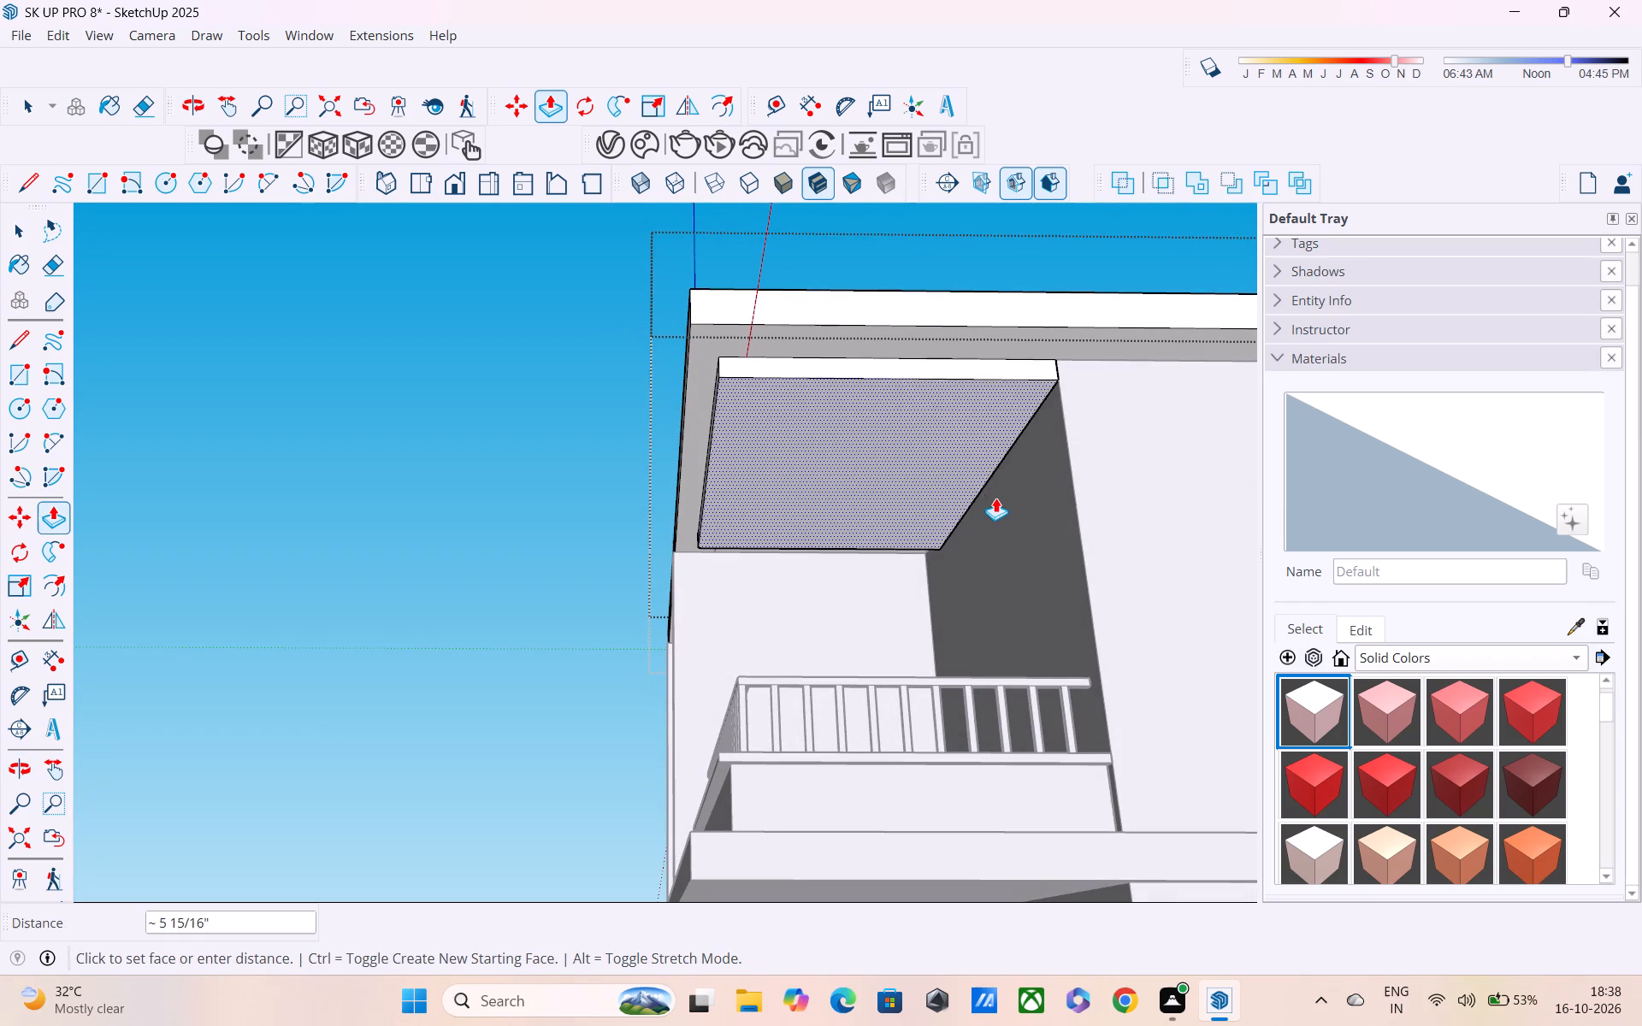
left_click(950, 428)
Pull the block's front face outward slightly beyond the plane of the plain wall, staying under the roof slab.
middle_click_drag(959, 433, 745, 588)
left_click(771, 466)
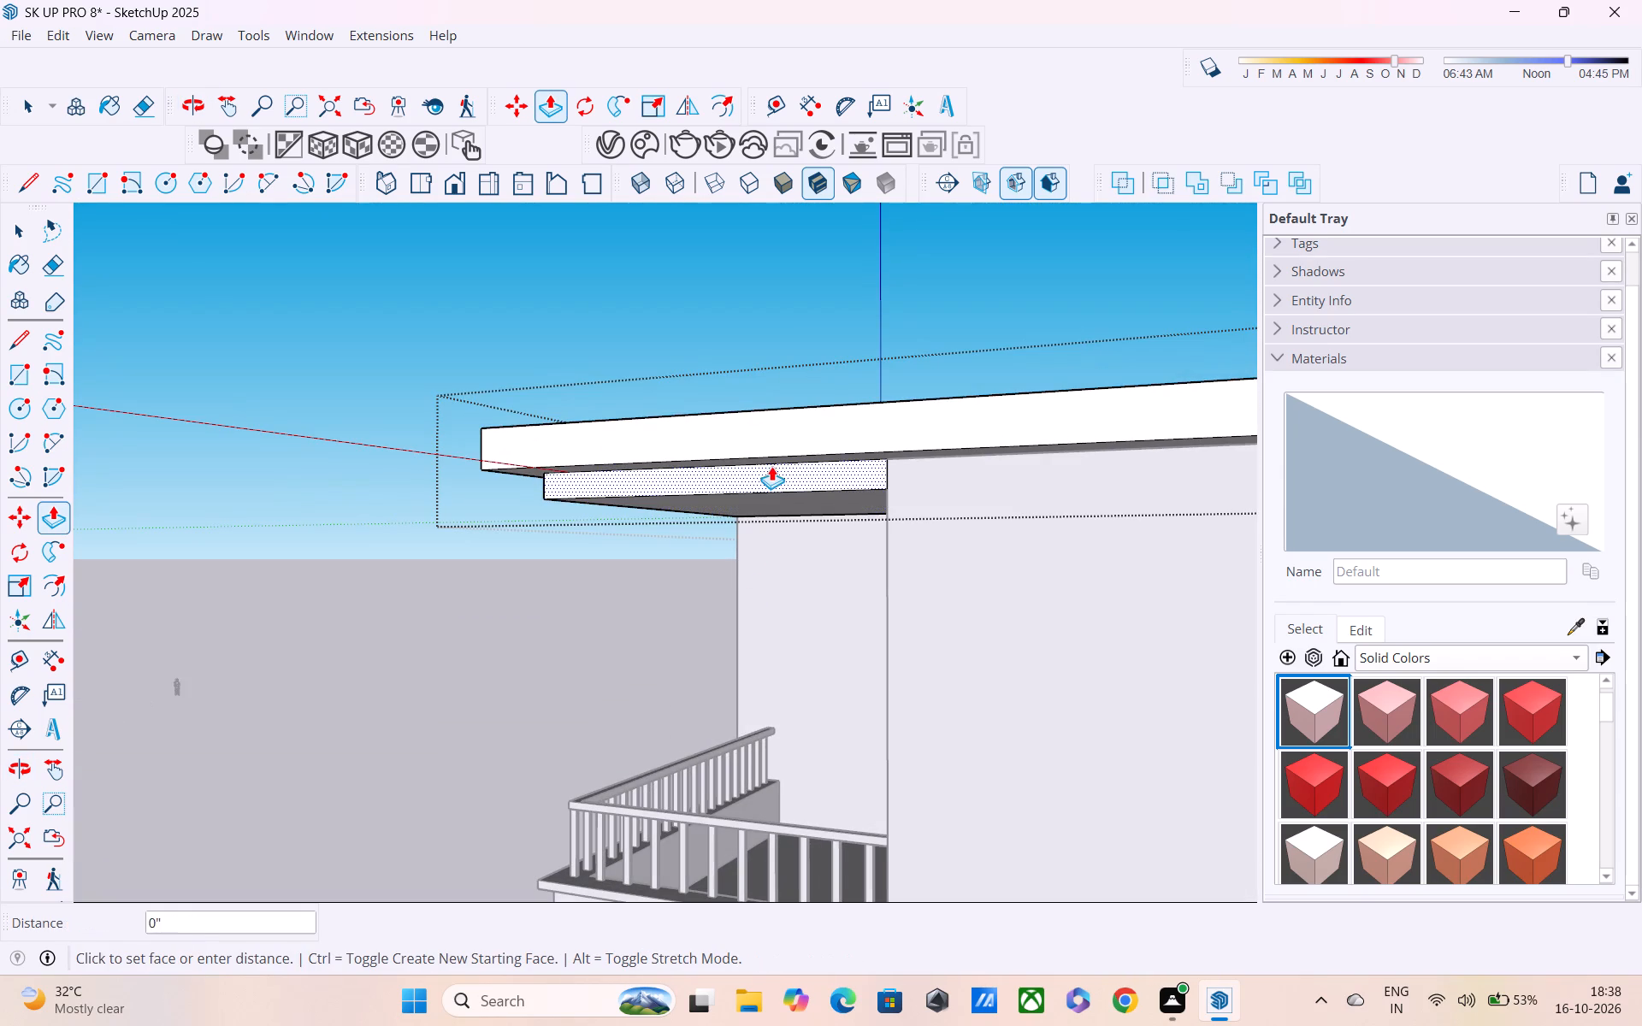
middle_click_drag(765, 469, 600, 393)
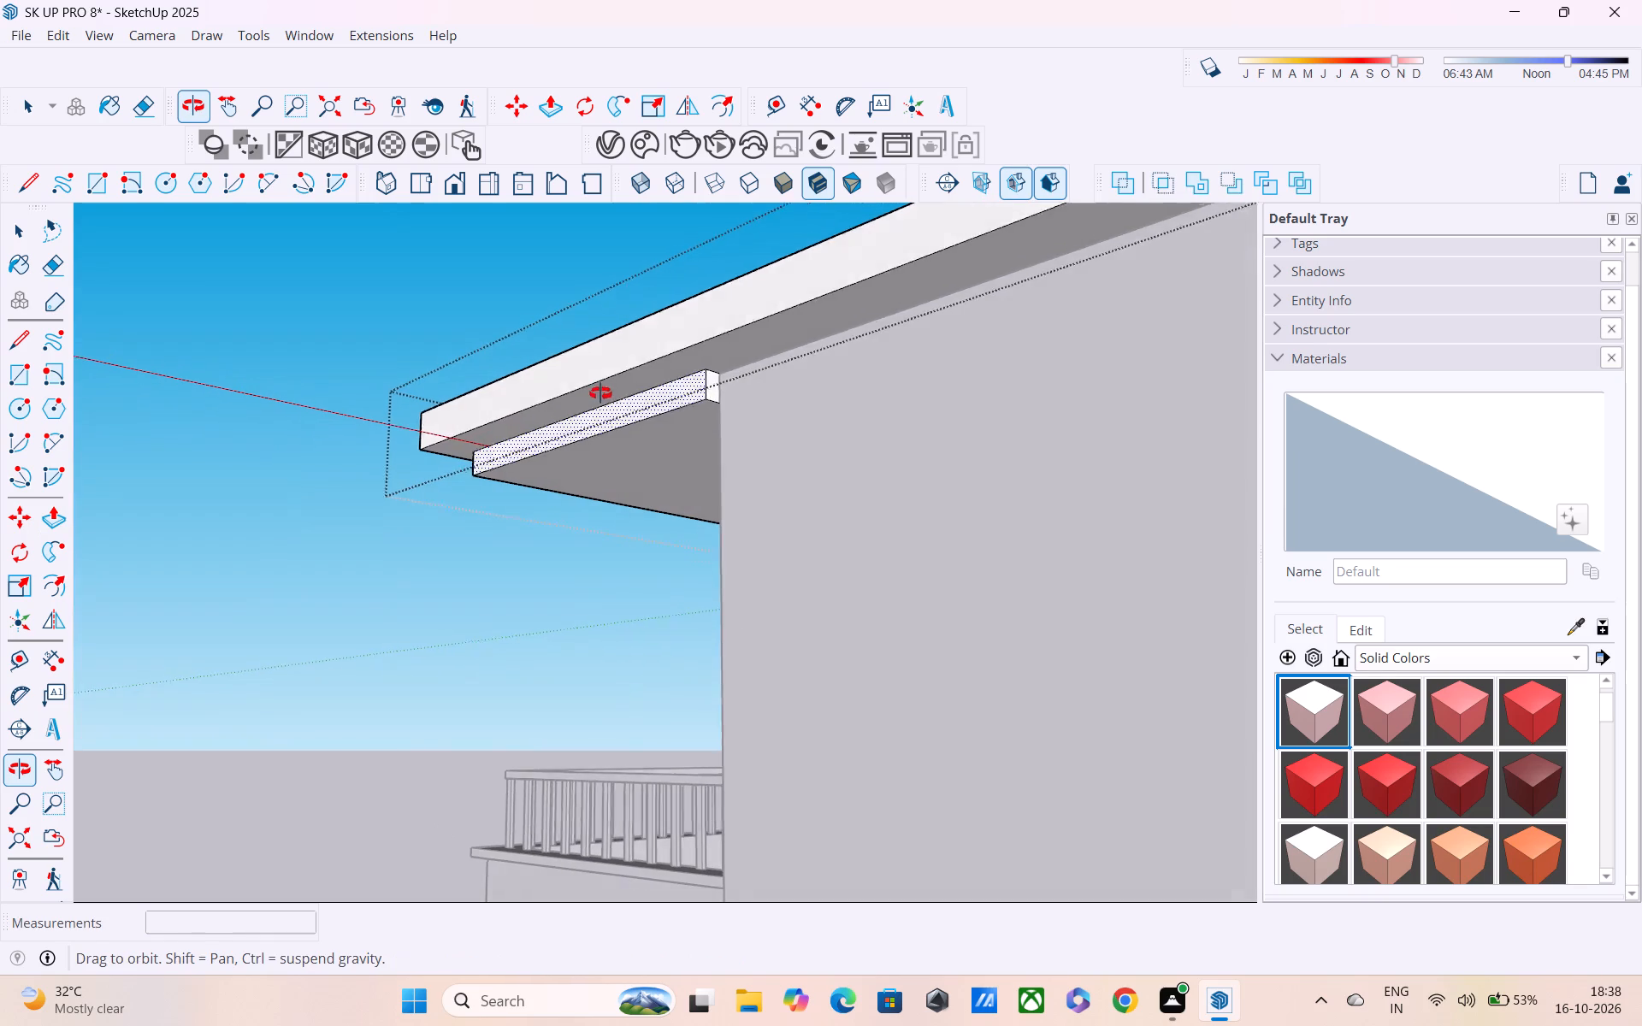
middle_click_drag(600, 393, 596, 392)
left_click(594, 391)
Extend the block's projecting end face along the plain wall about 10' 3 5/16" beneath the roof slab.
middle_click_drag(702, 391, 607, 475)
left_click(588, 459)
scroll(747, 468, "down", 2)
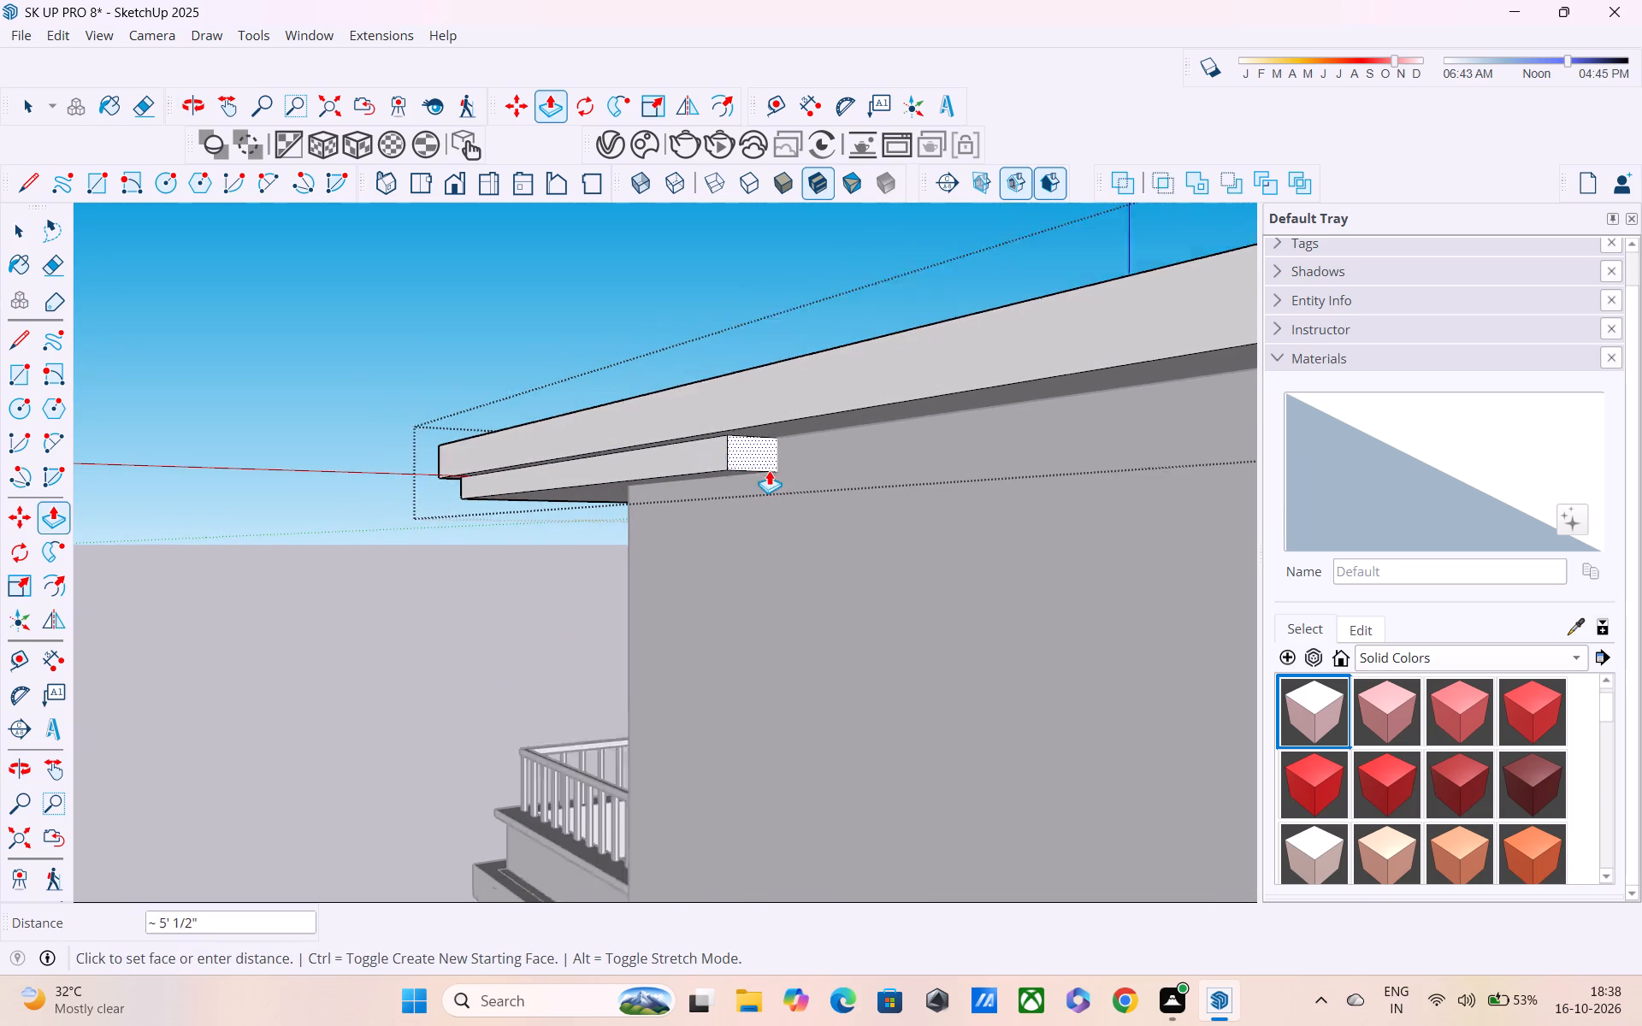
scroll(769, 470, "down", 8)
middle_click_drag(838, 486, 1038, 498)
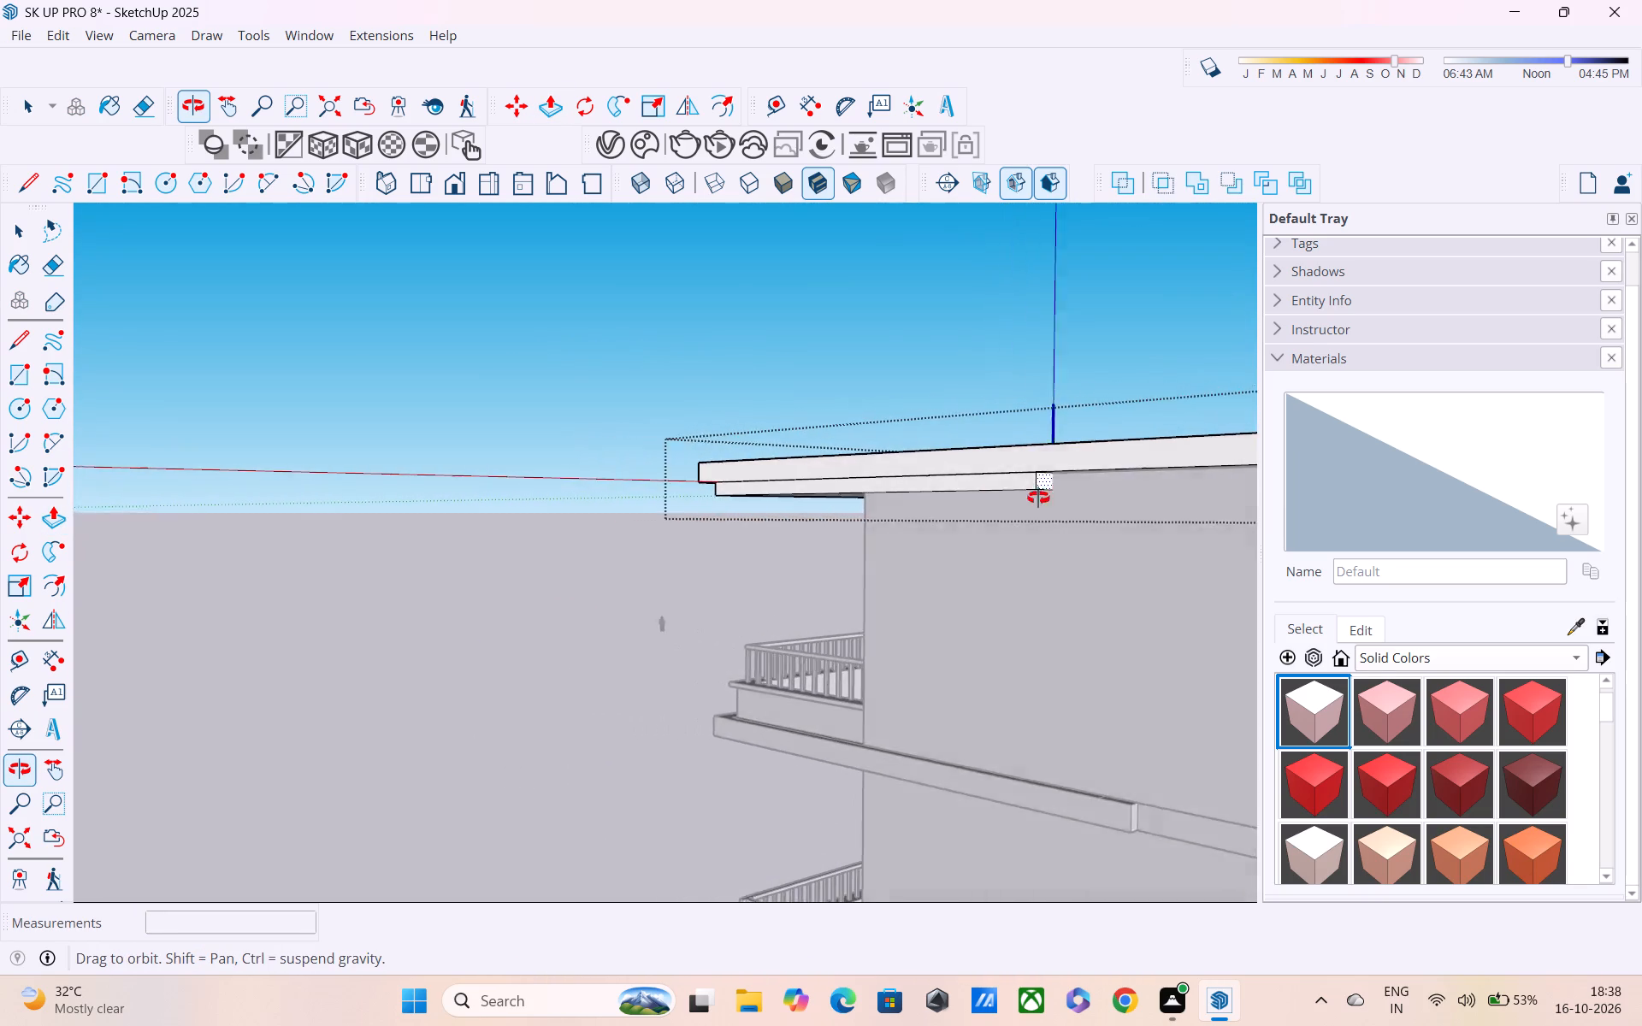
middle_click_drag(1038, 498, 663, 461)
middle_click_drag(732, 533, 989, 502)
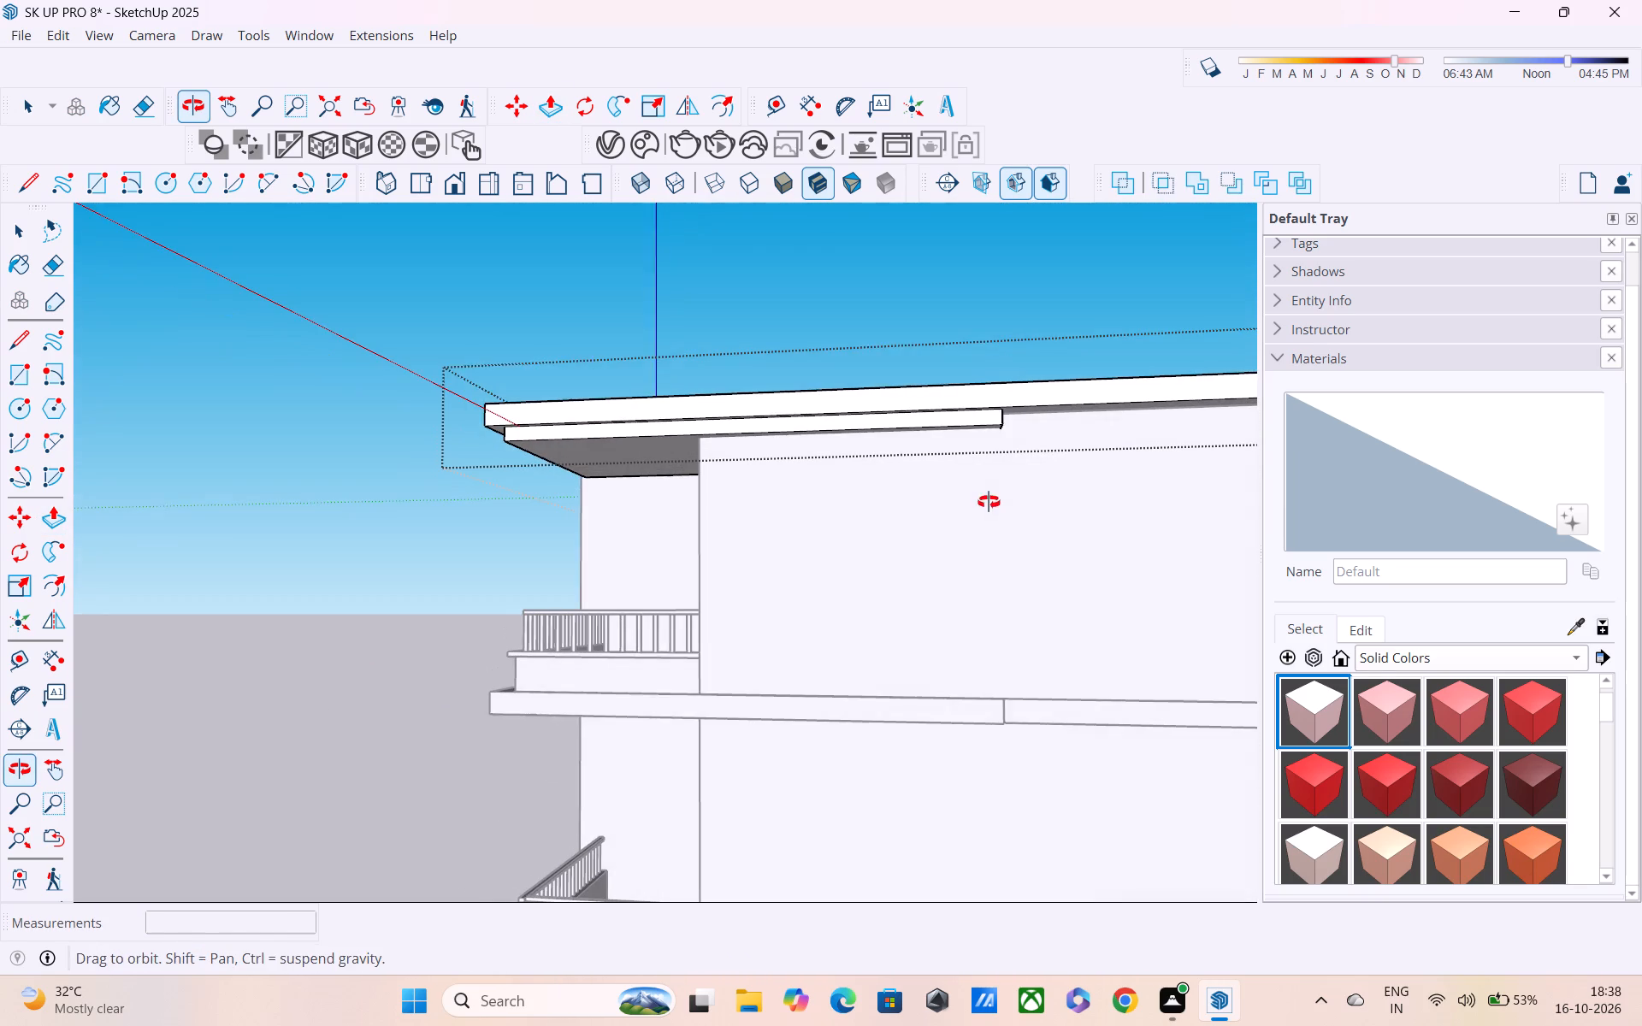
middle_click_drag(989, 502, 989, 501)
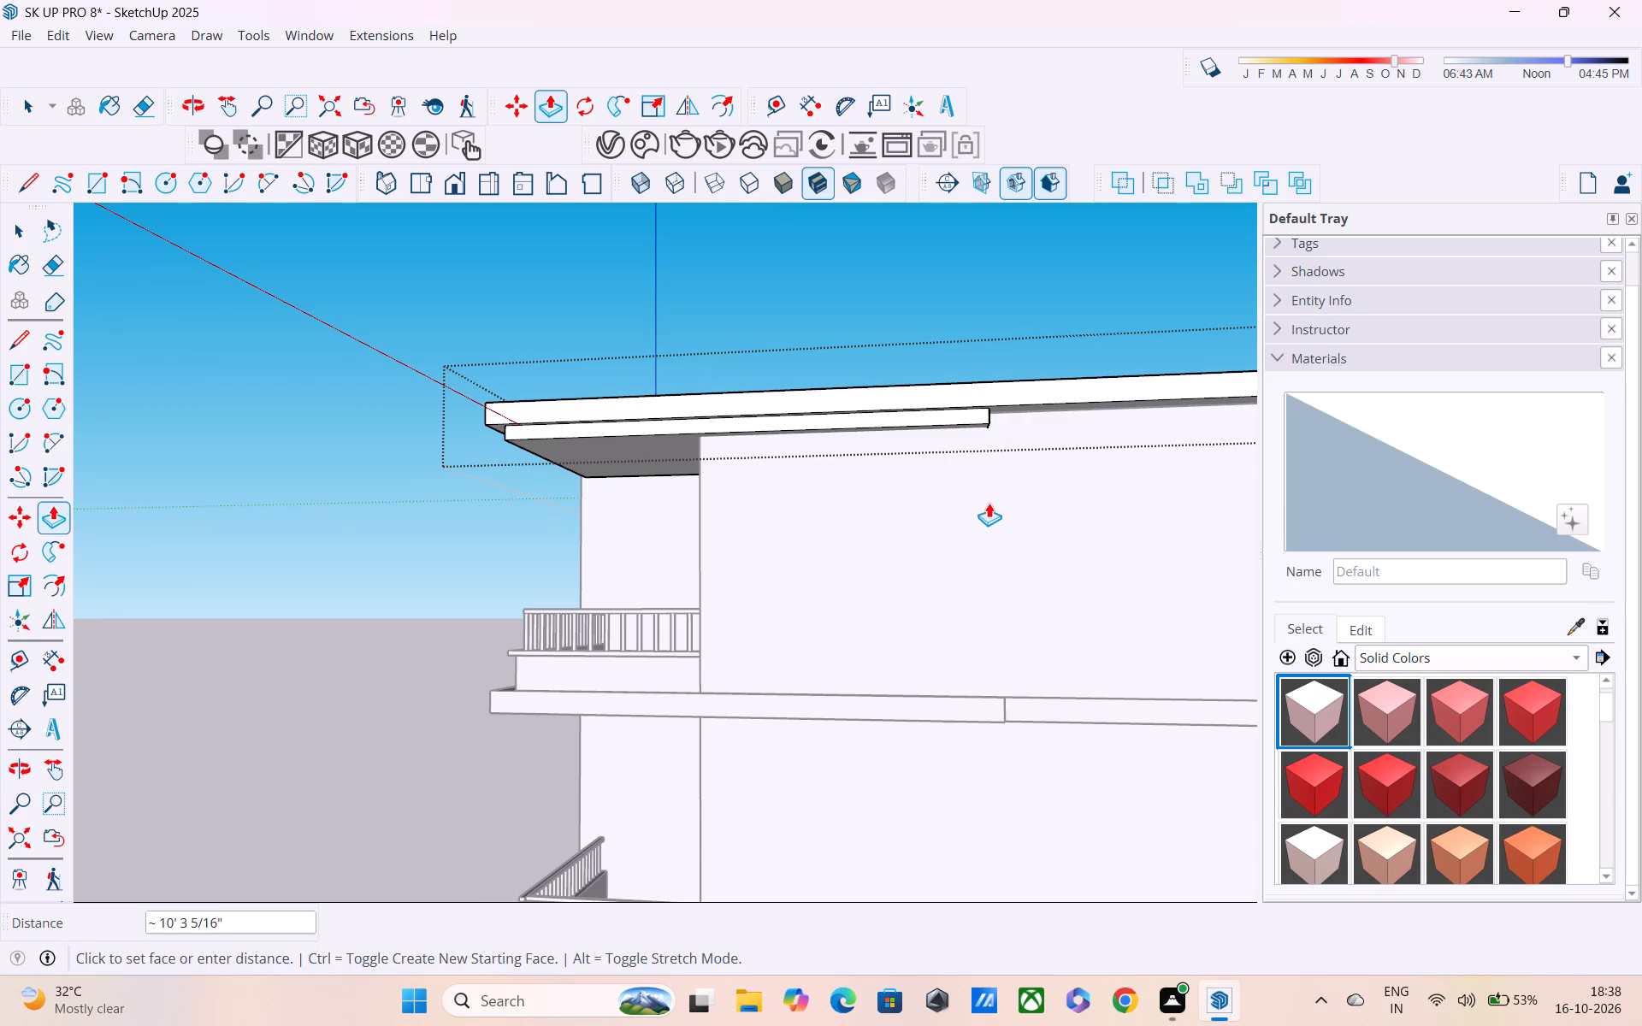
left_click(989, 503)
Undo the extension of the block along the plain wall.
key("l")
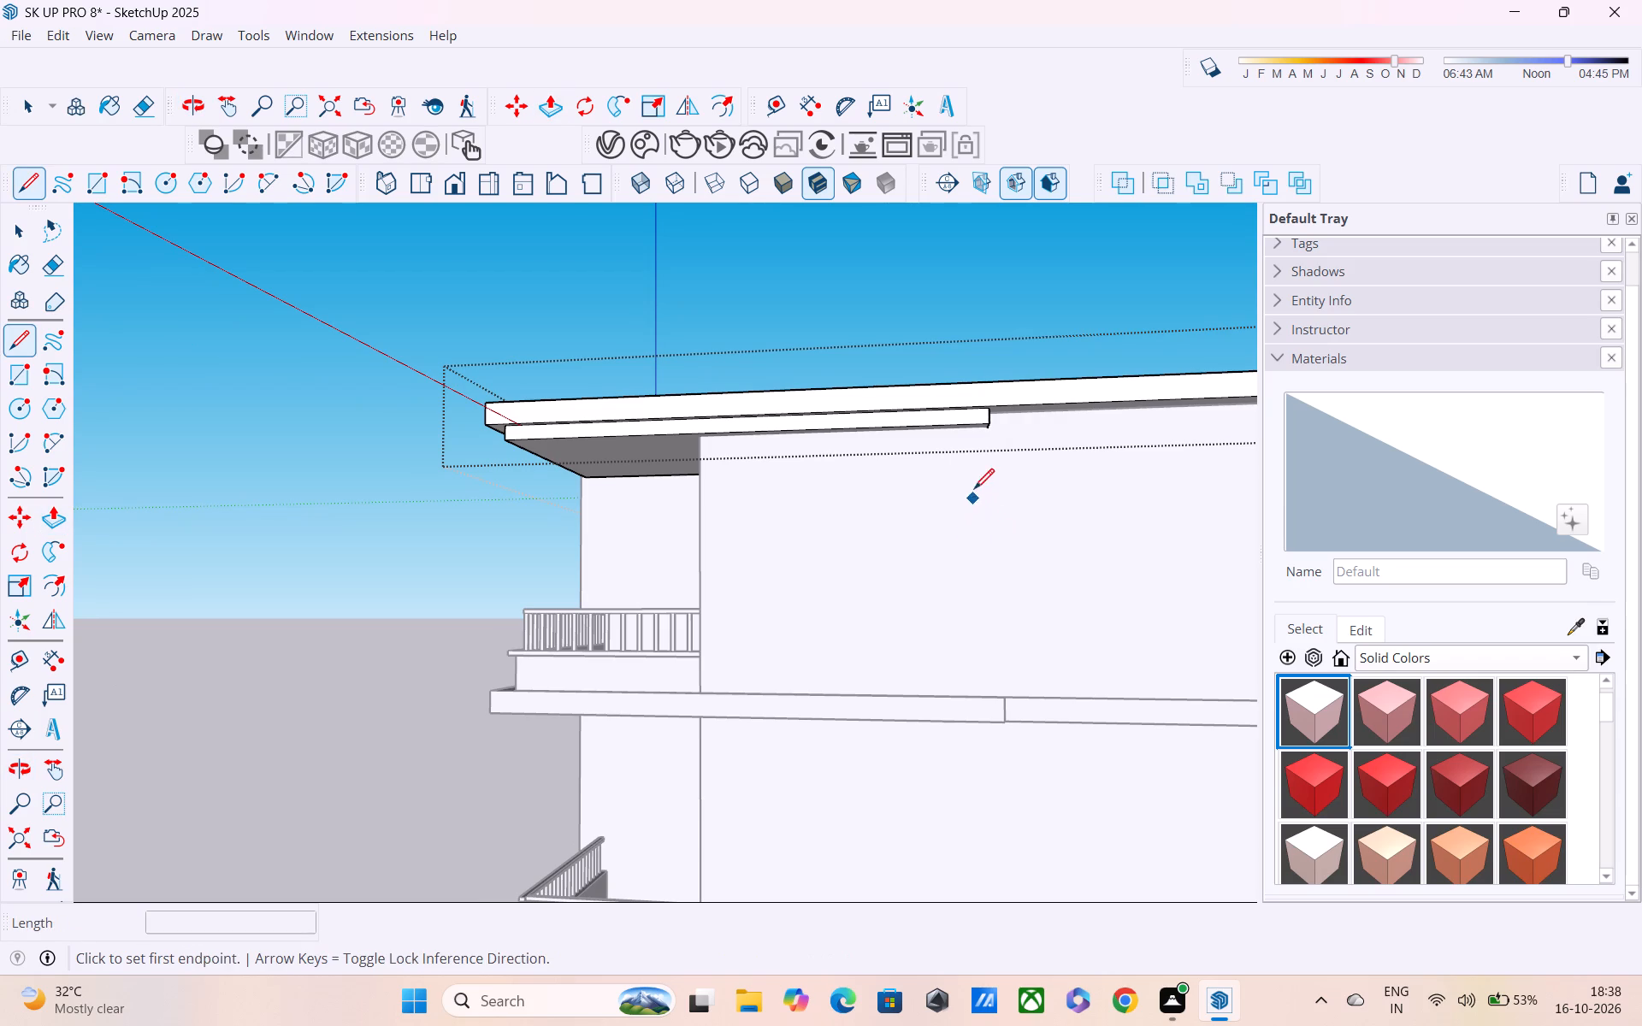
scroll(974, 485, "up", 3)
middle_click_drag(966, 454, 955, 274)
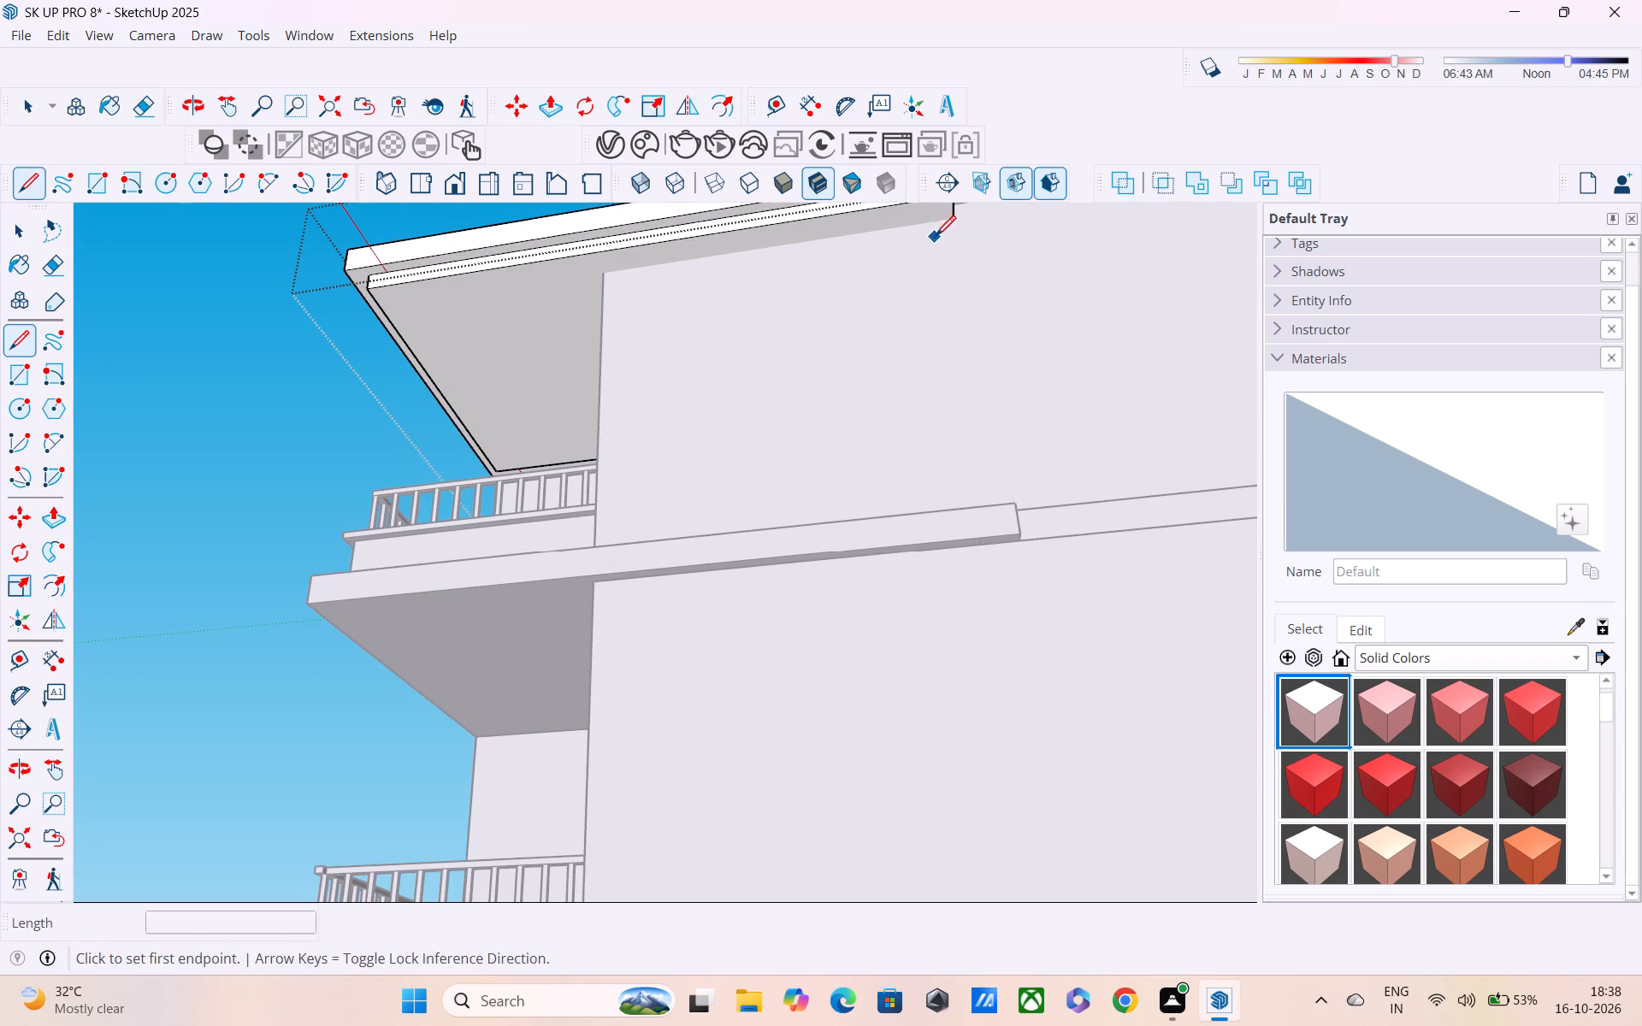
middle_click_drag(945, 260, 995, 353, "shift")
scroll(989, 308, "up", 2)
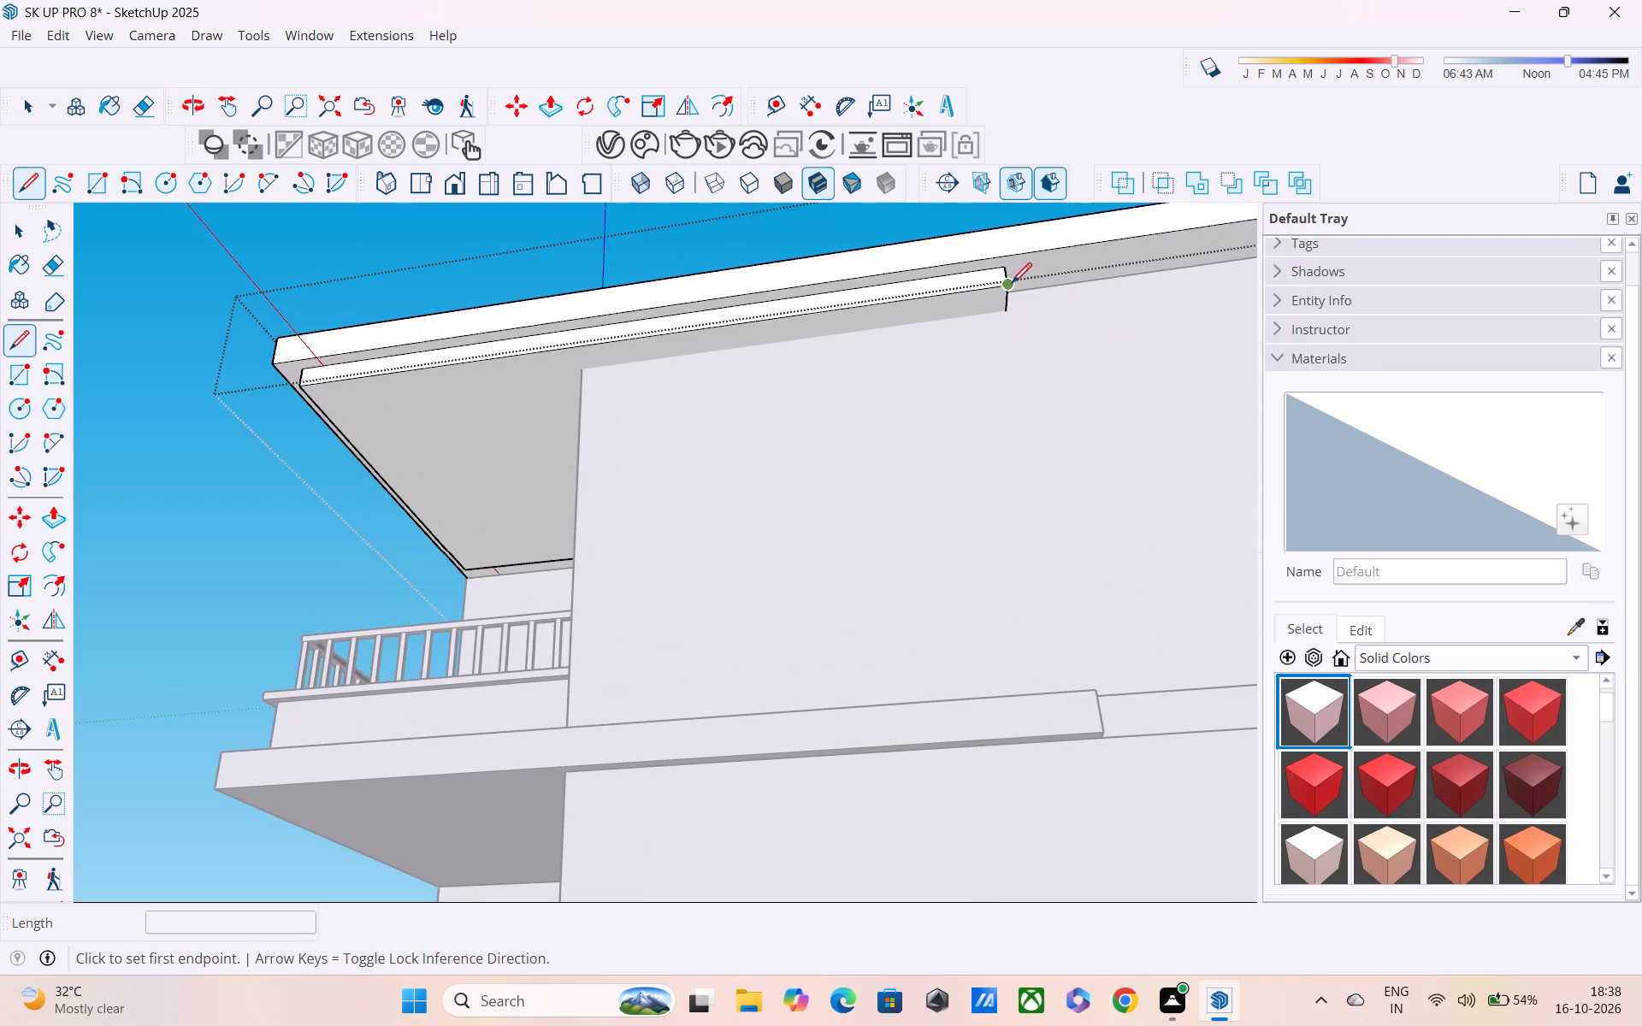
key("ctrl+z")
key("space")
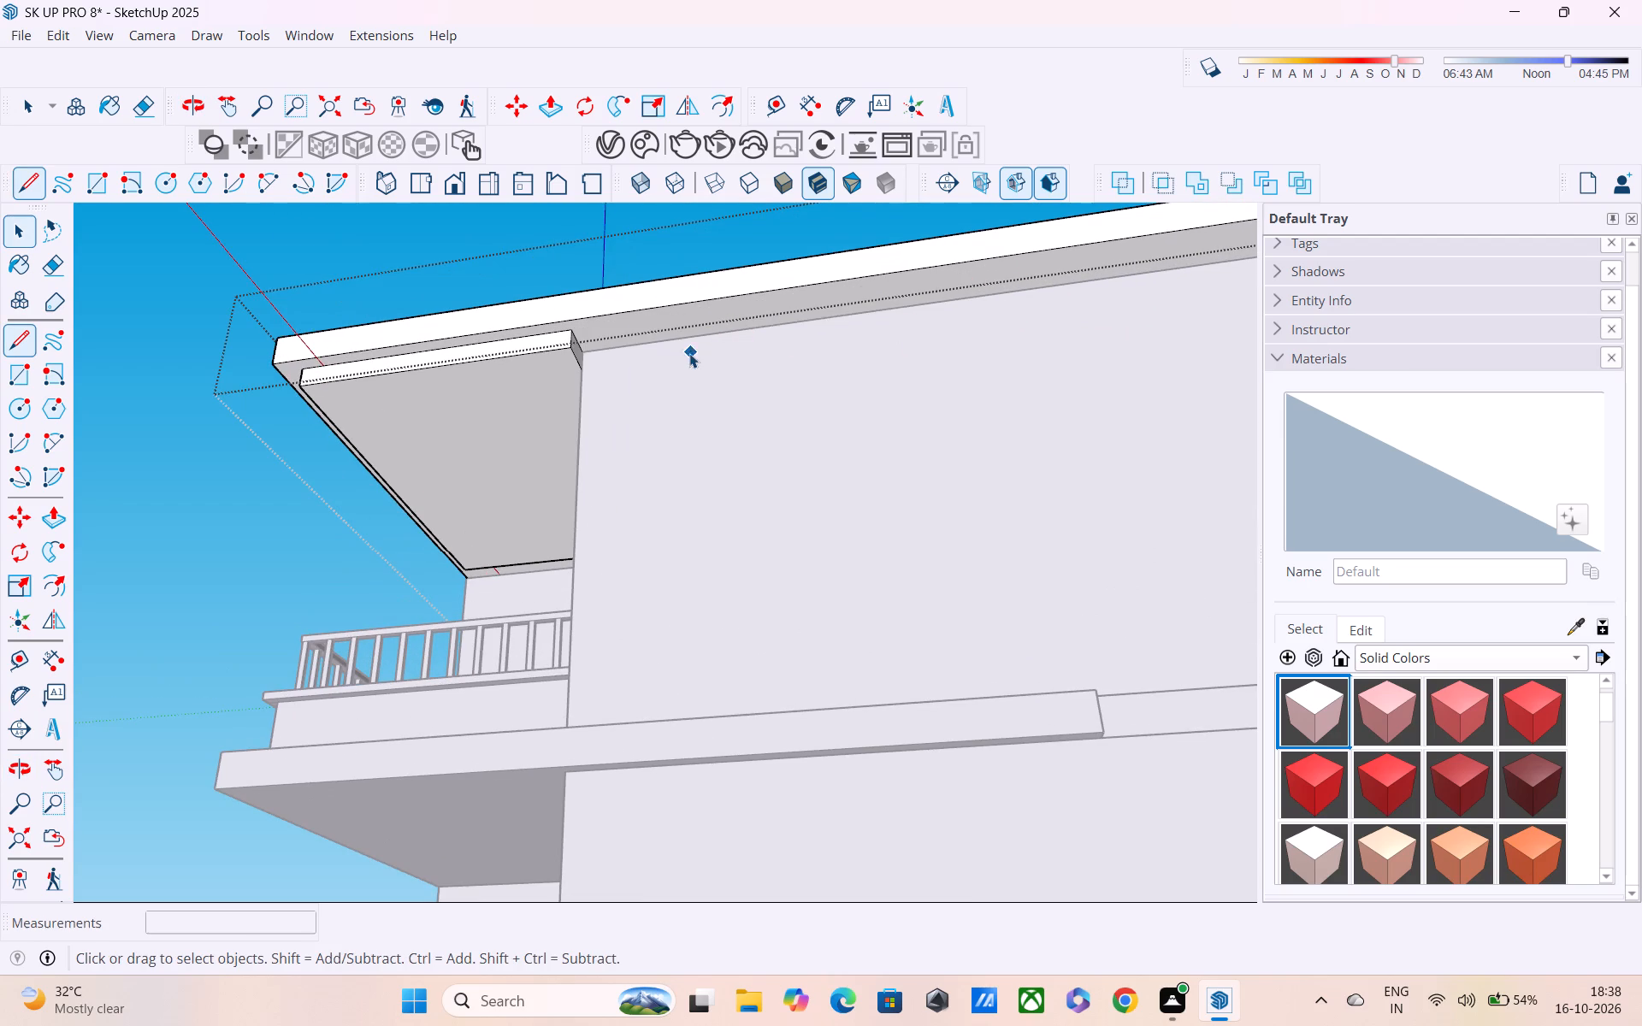
Extend the block's projecting end face about 10' 8" along the plain wall beneath the roof slab, using the ledge end below as reference.
middle_click_drag(598, 351, 440, 444)
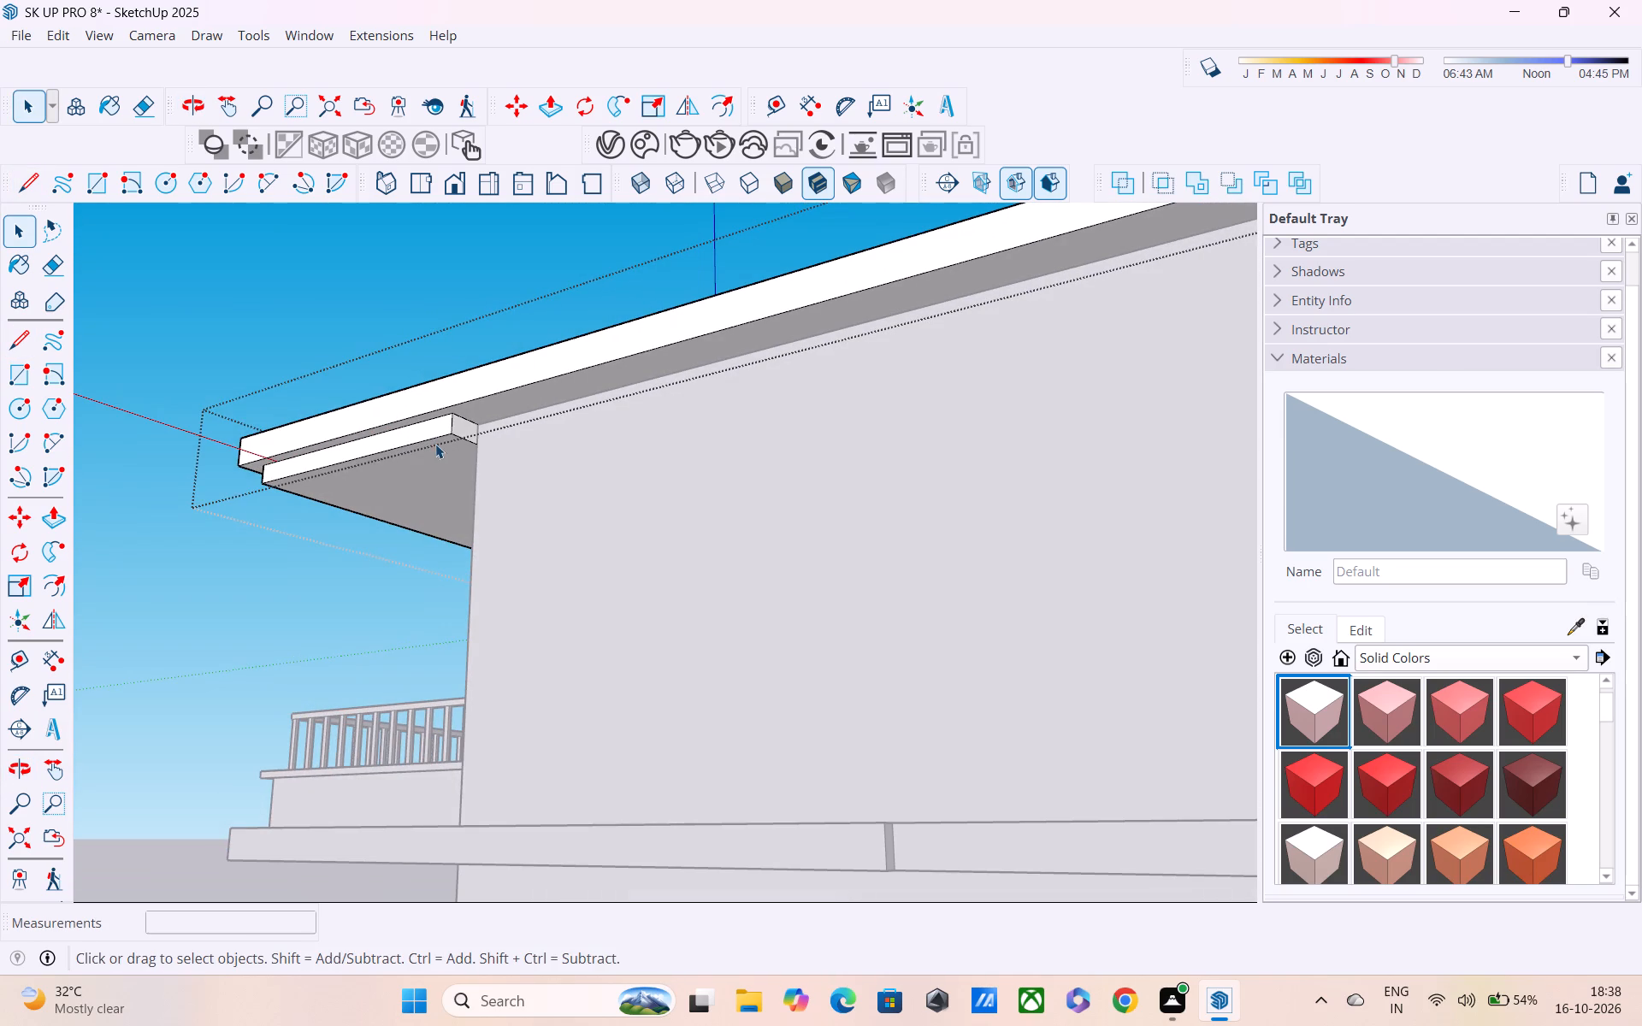
key("p")
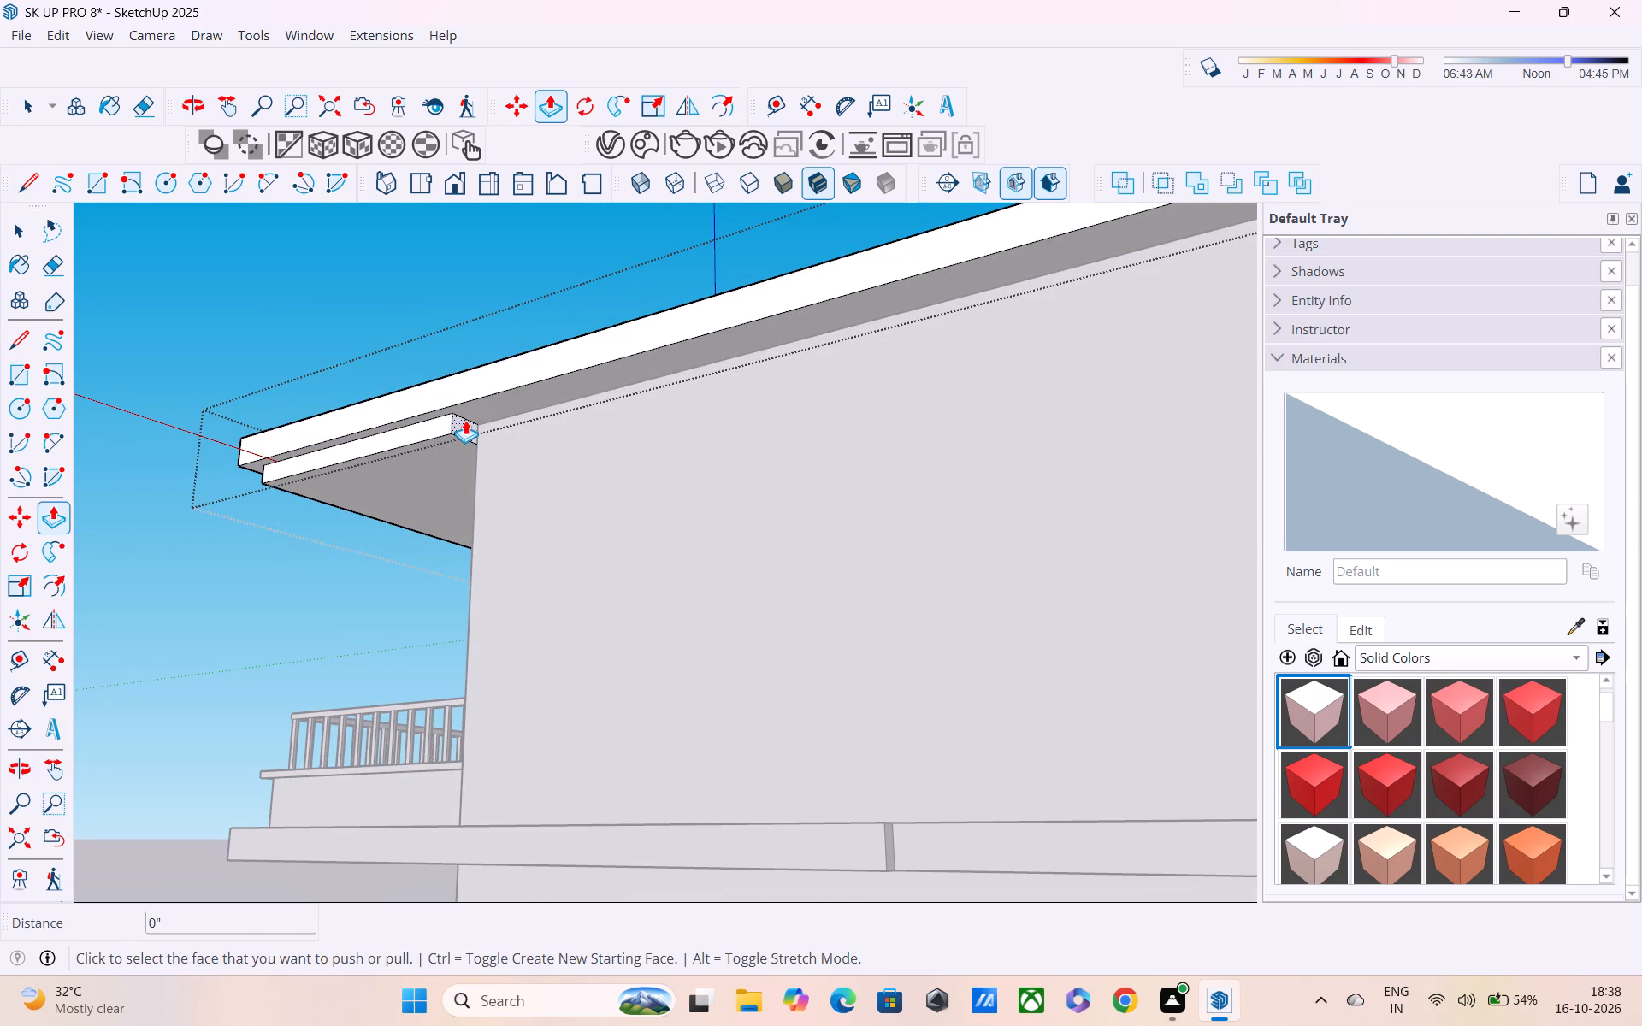
left_click(465, 420)
scroll(734, 438, "down", 3)
middle_click_drag(849, 523, 1009, 522)
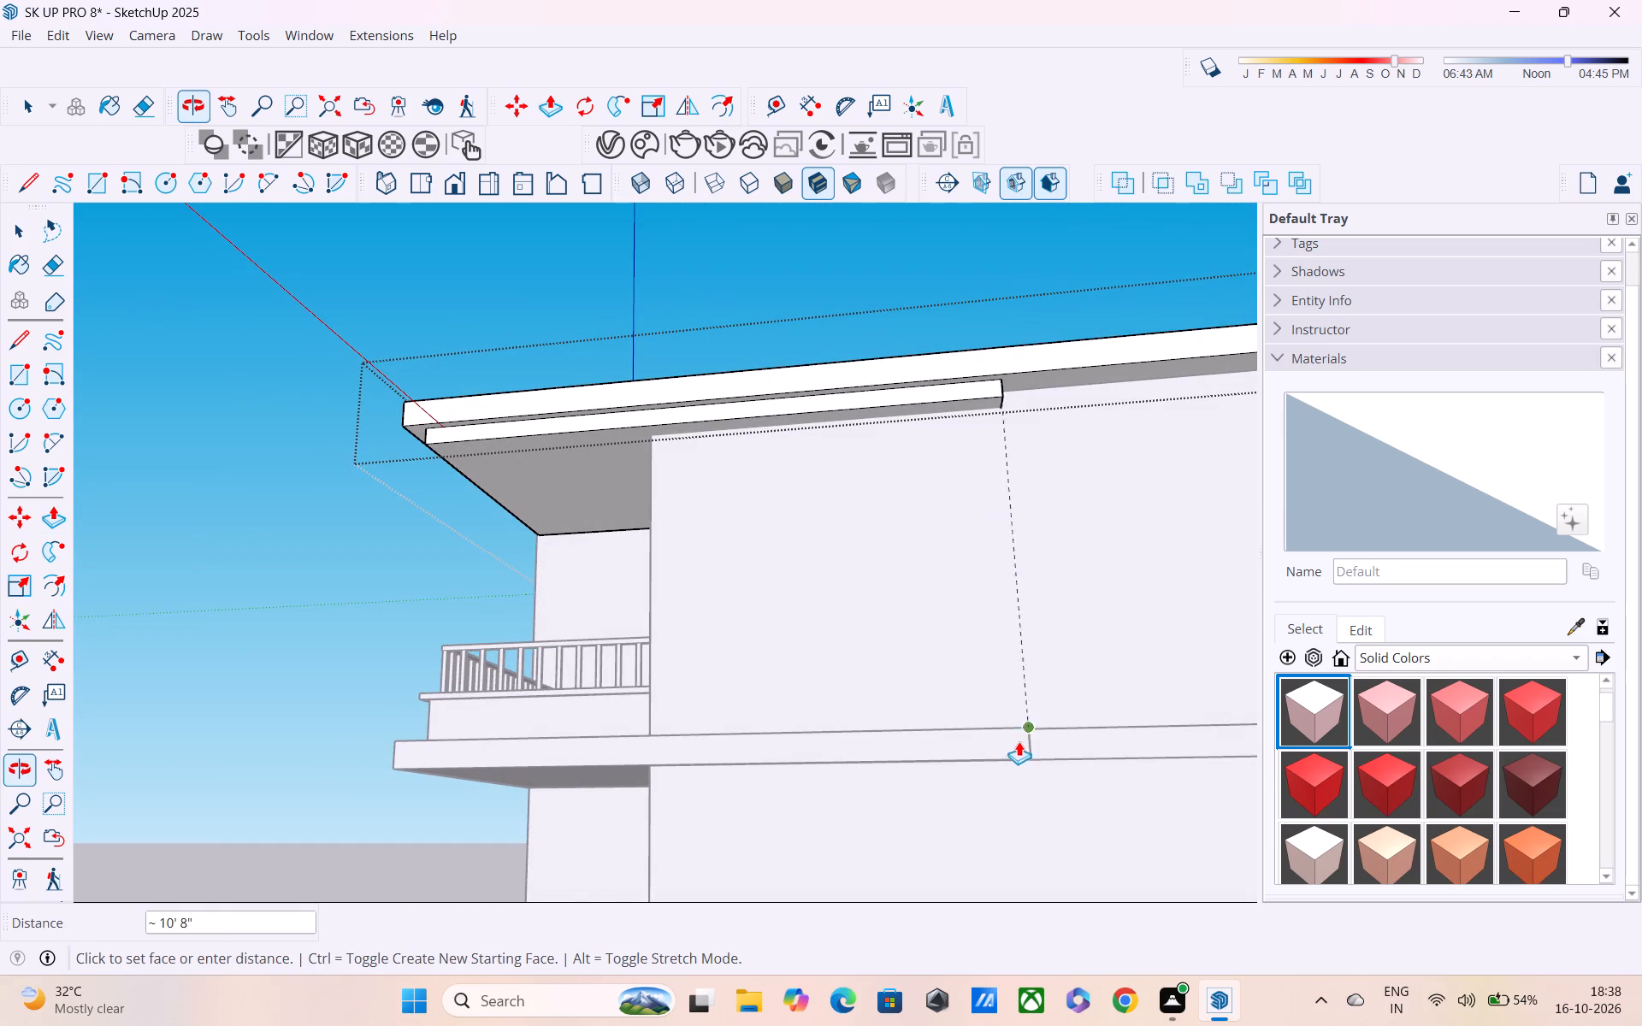
left_click(1027, 734)
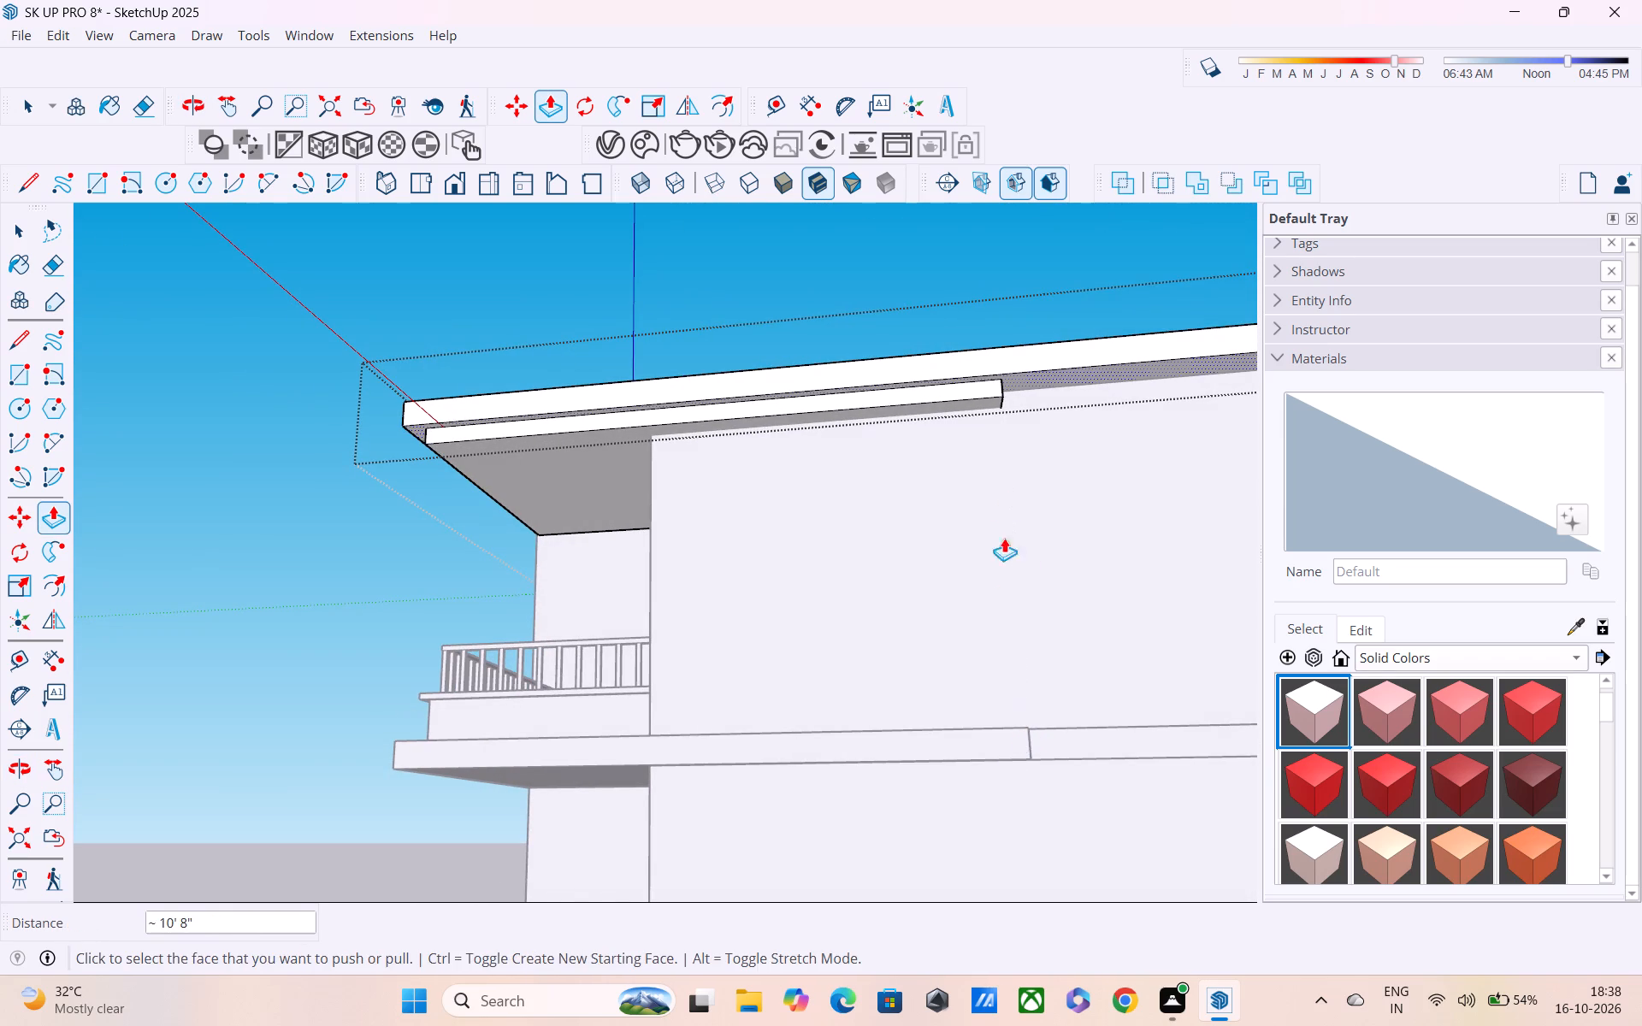
Pull the ledge's end face about another 3 3/8" along the plain wall under the roof slab.
middle_click_drag(1005, 470, 762, 521)
scroll(757, 433, "up", 3)
left_click(726, 404)
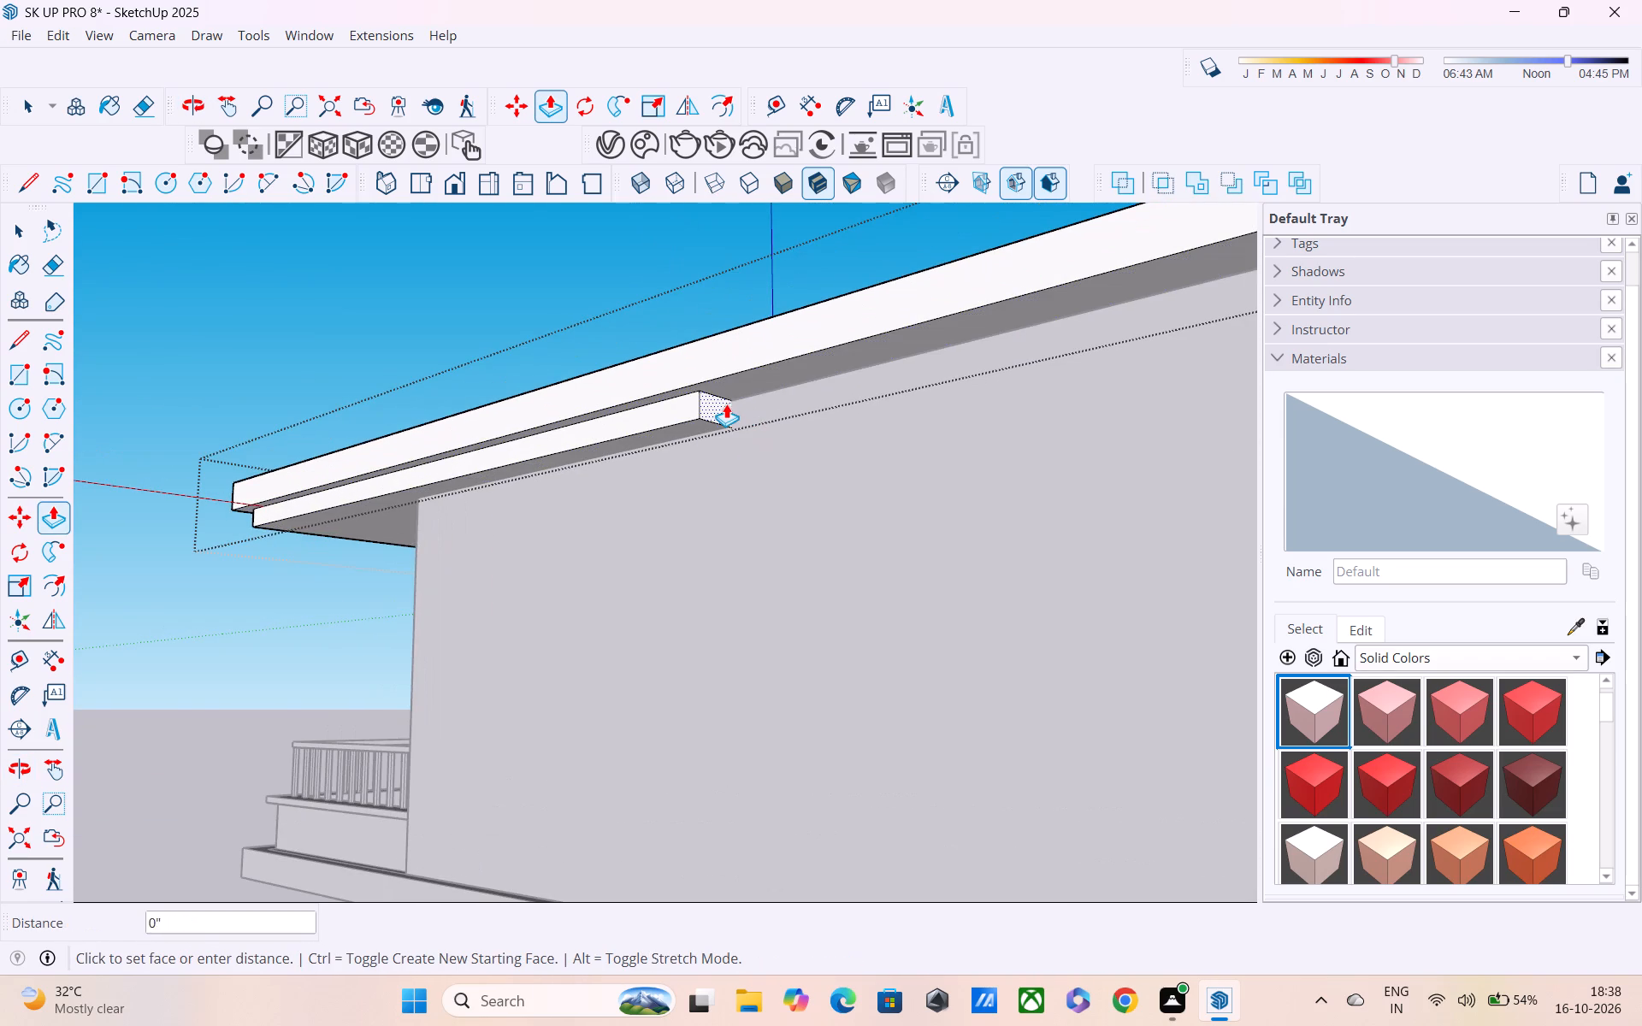
scroll(745, 410, "down", 3)
middle_click_drag(749, 413, 904, 415)
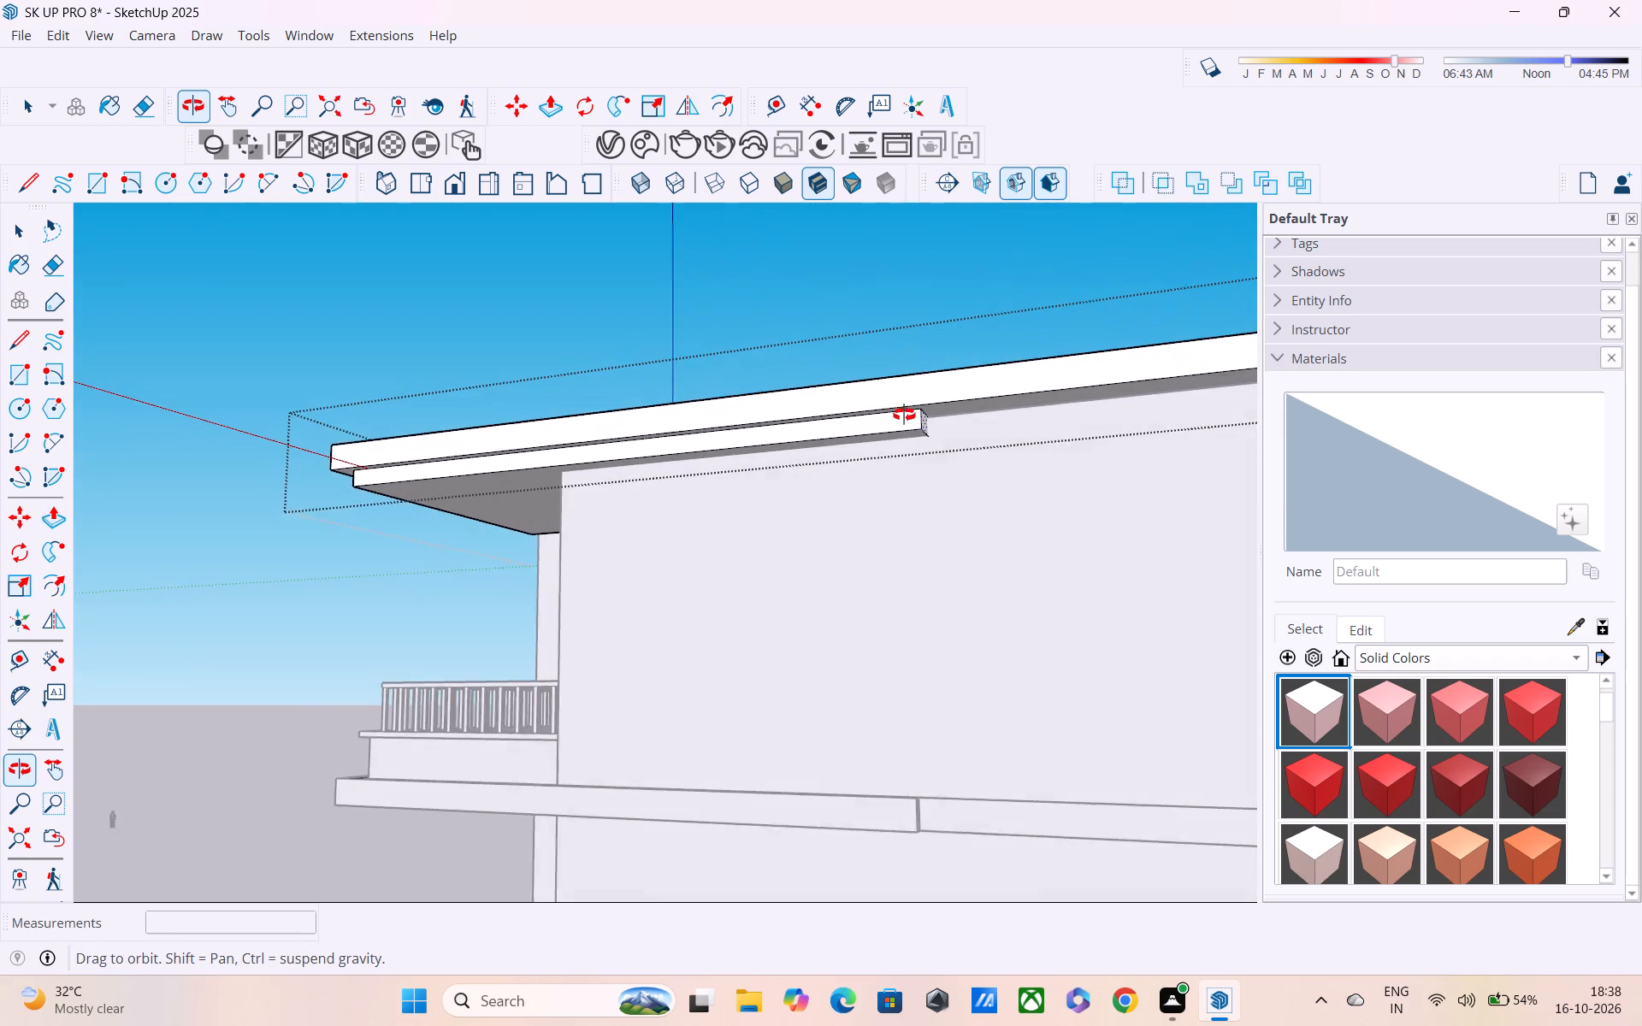
middle_click_drag(904, 415, 909, 411)
left_click(927, 433)
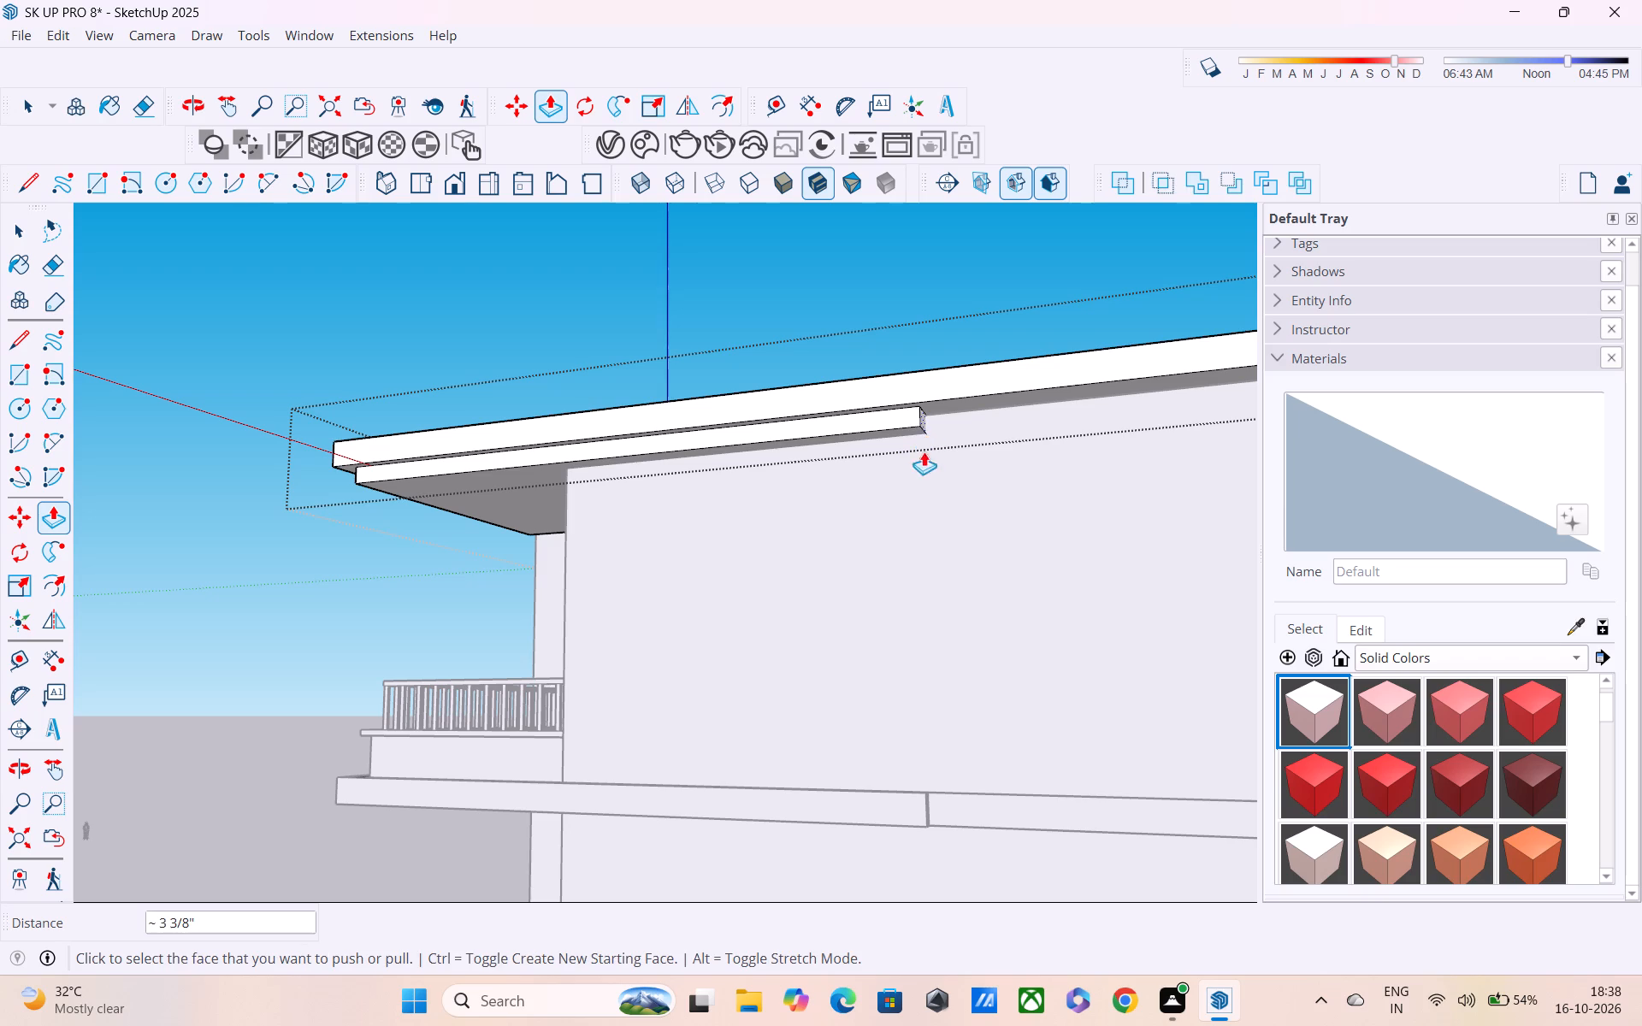
Draw an edge about 11 1/8" long across the roof ledge's underside near its end, from the front edge to the wall.
scroll(911, 463, "up", 1)
middle_click_drag(911, 462, 945, 365)
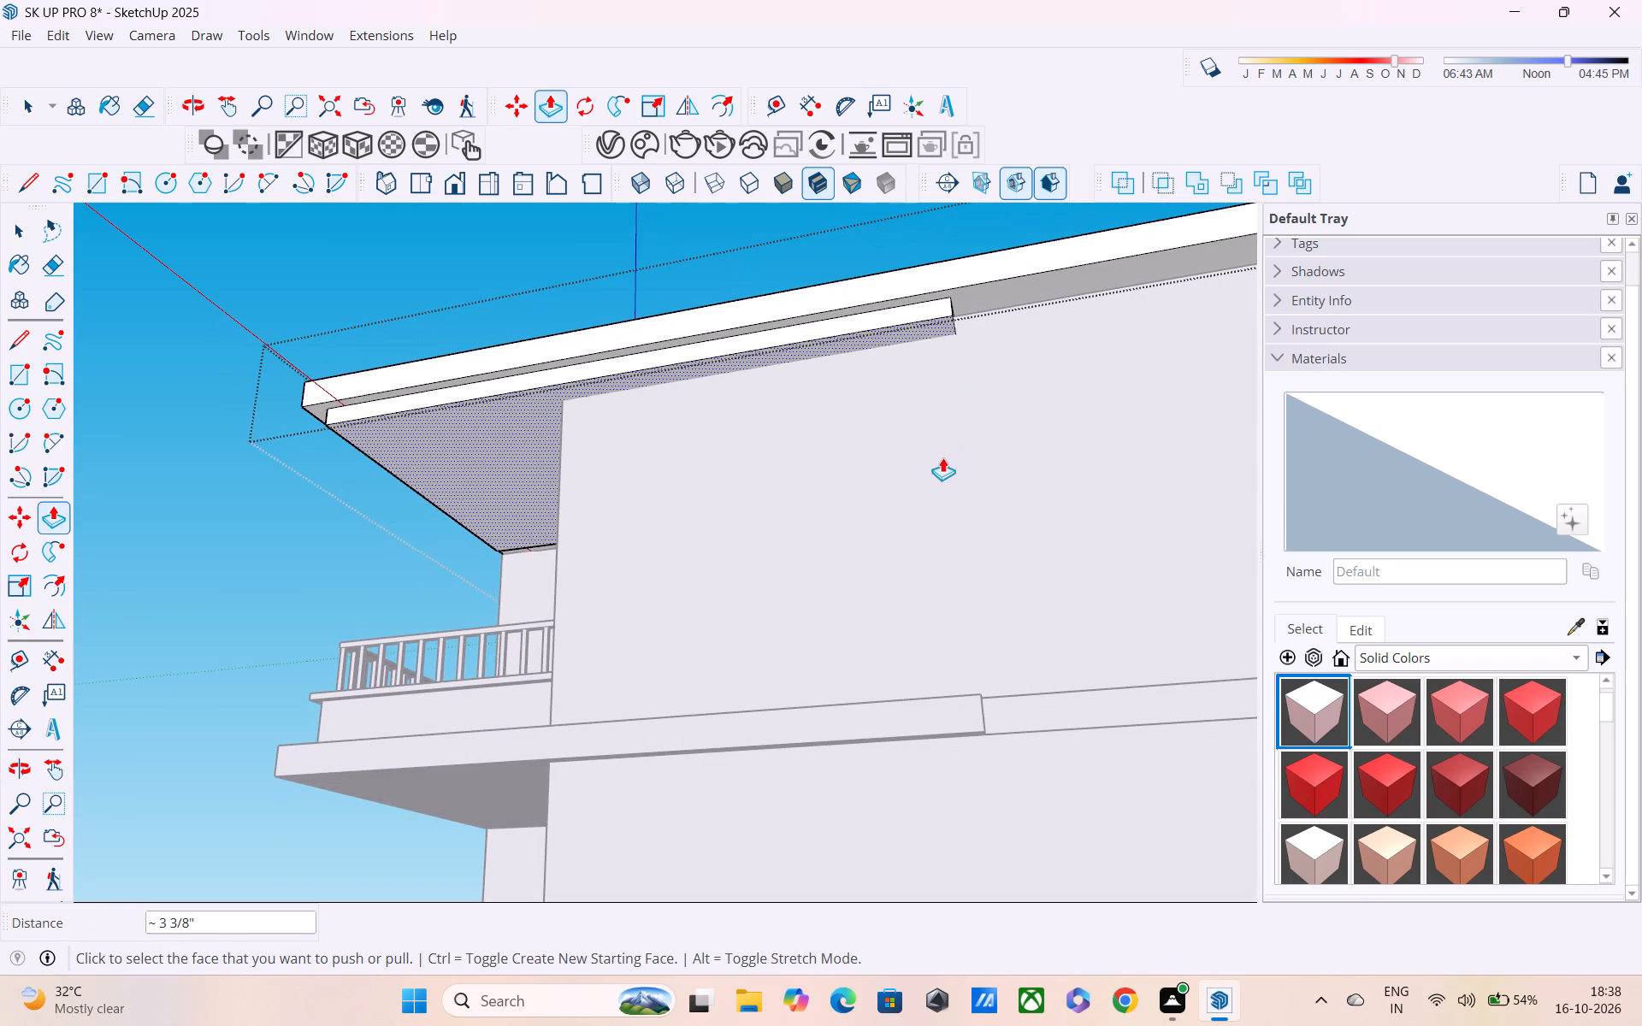
key("l")
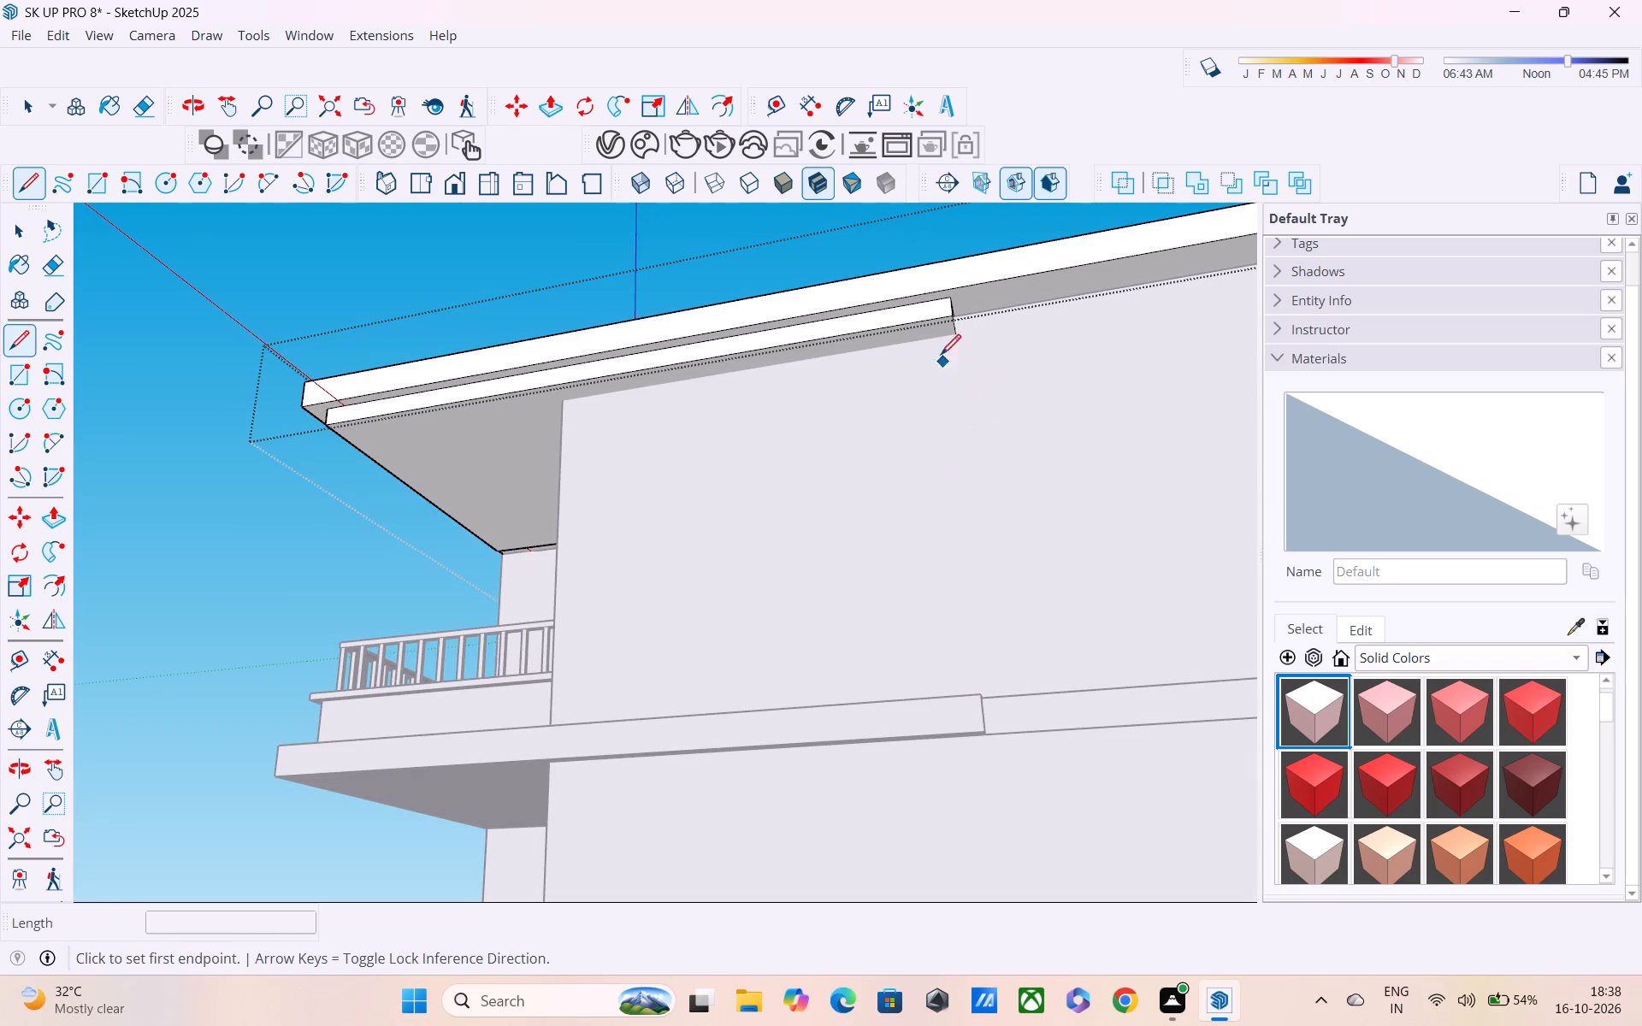
left_click(932, 320)
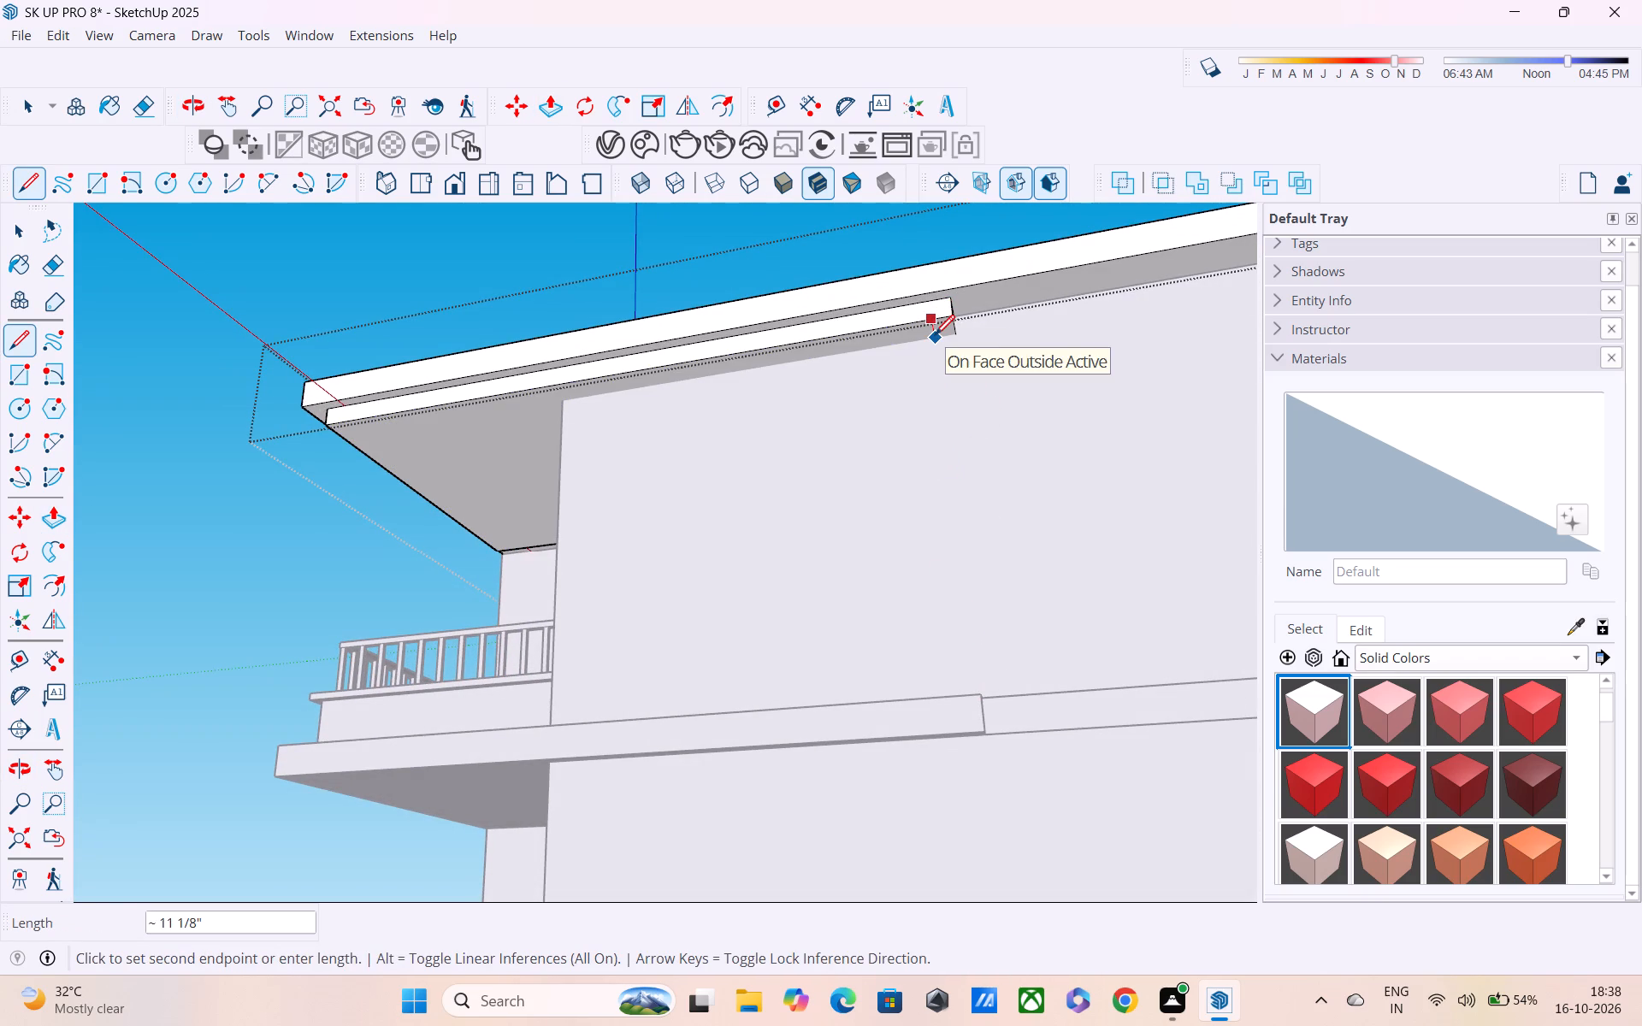
middle_click_drag(936, 338, 984, 406)
scroll(984, 406, "up", 5)
middle_click_drag(989, 427, 989, 395)
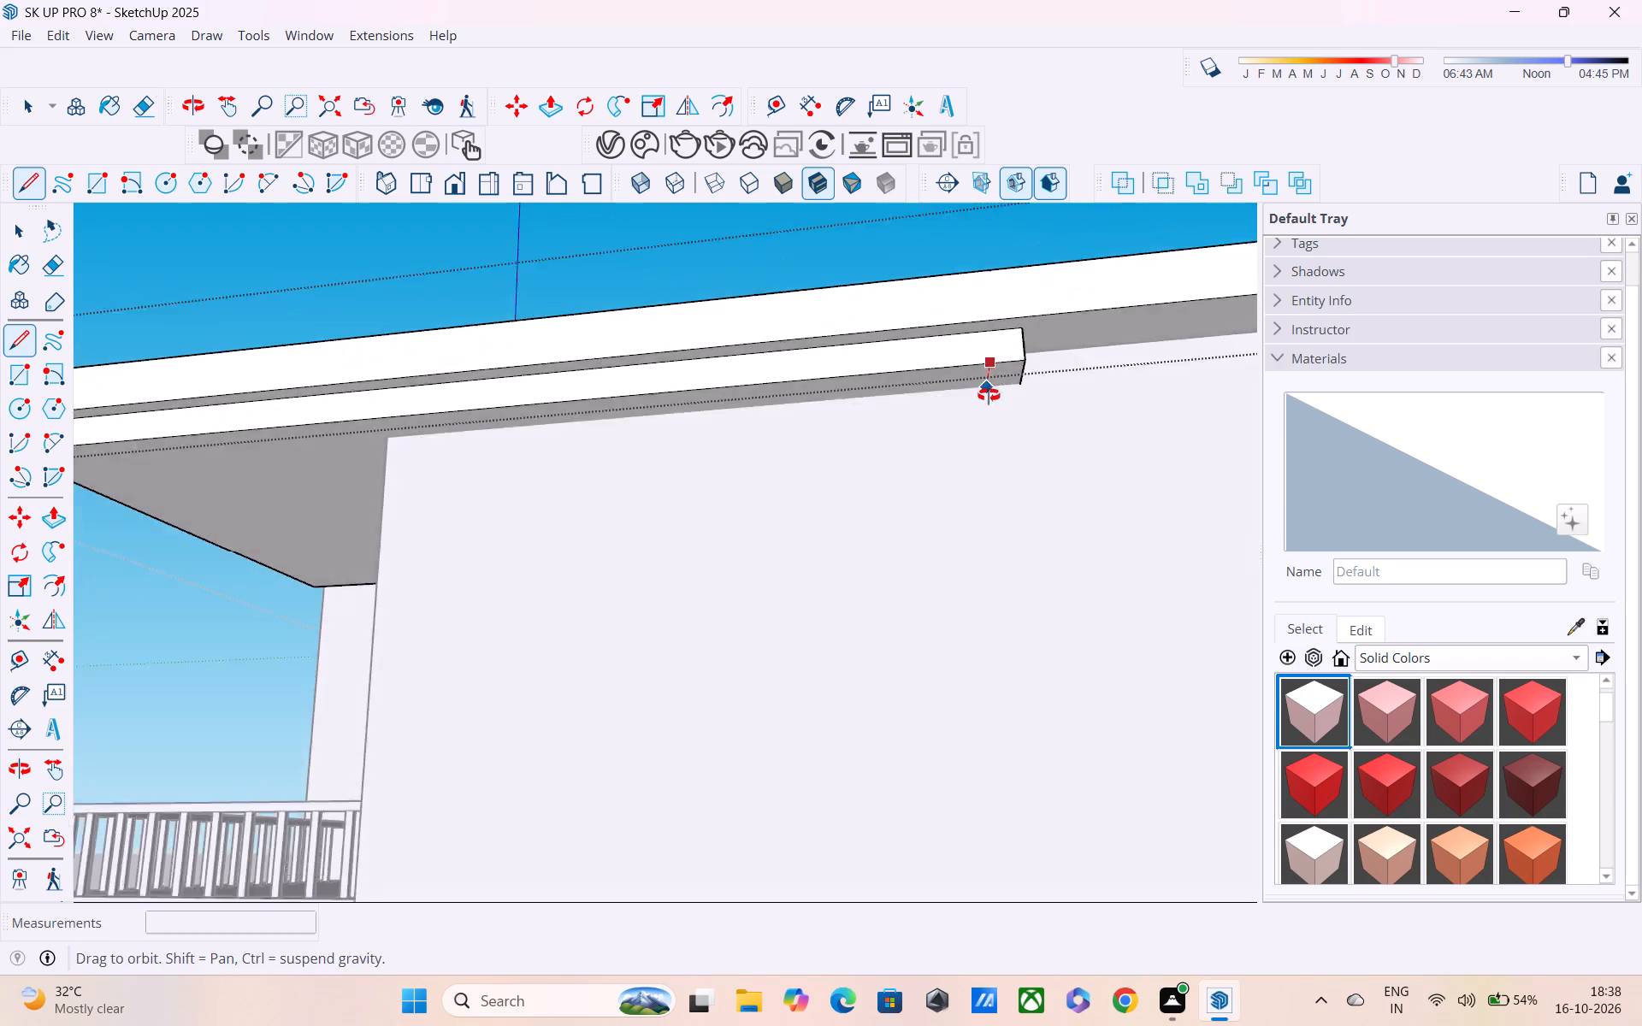
middle_click_drag(989, 395, 989, 307)
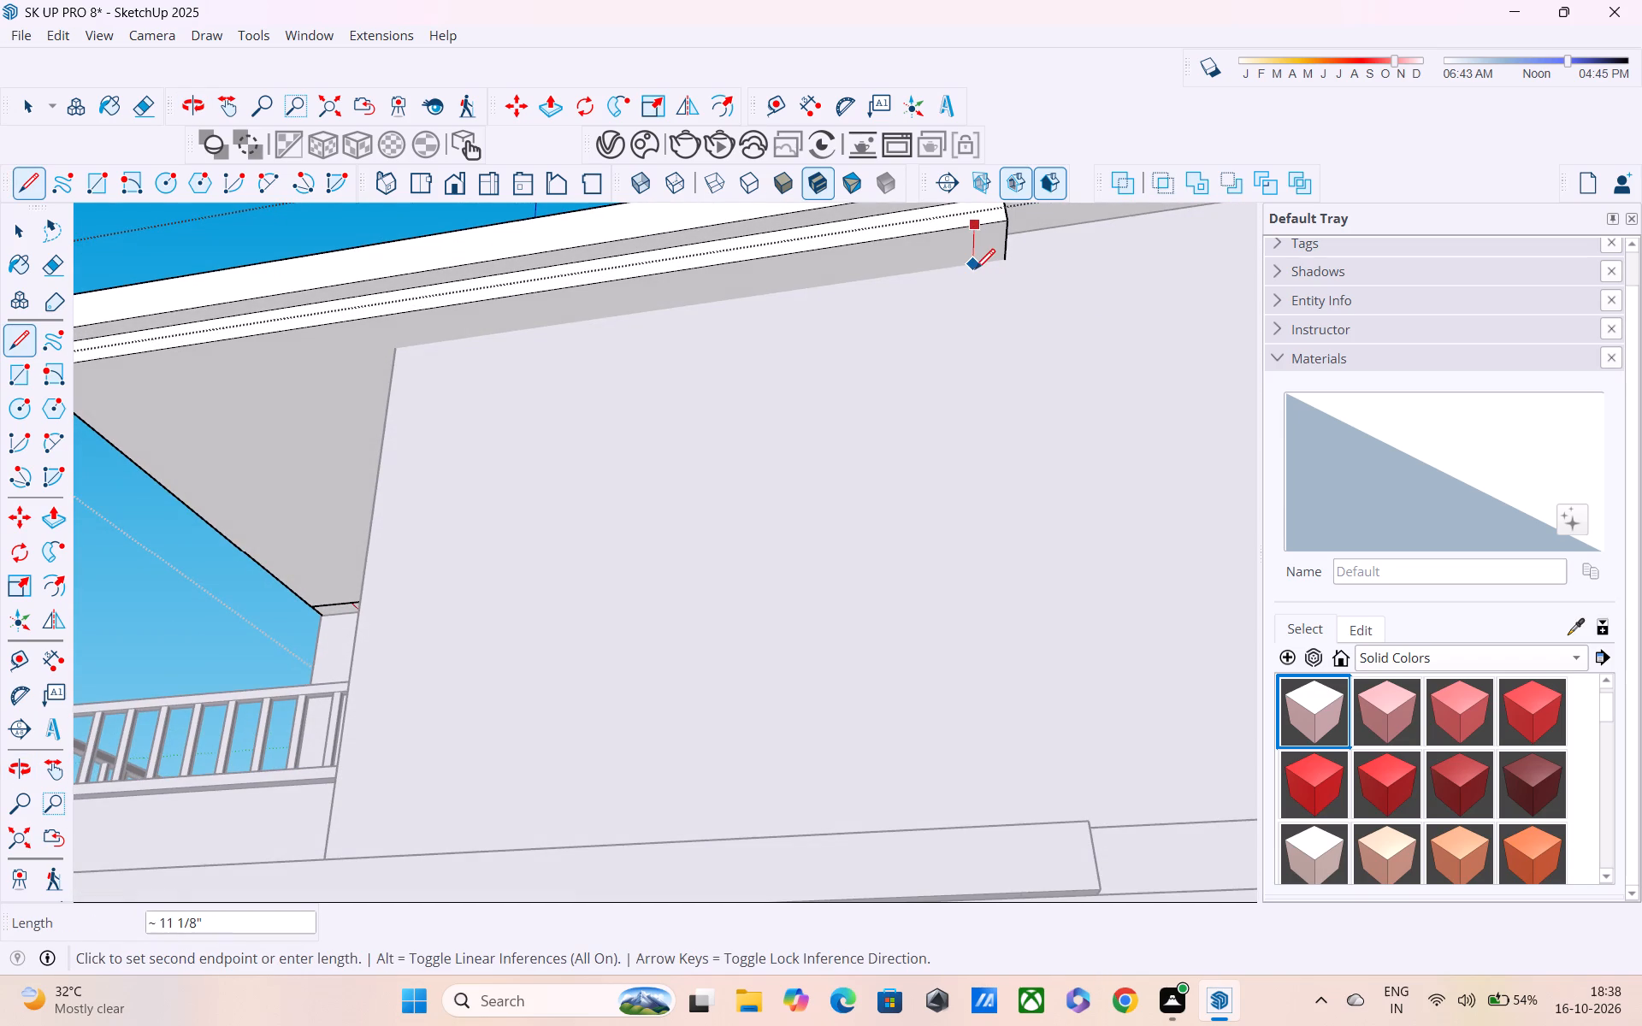
scroll(975, 271, "up", 8)
left_click(972, 262)
scroll(972, 262, "down", 2)
middle_click_drag(973, 277, 985, 404)
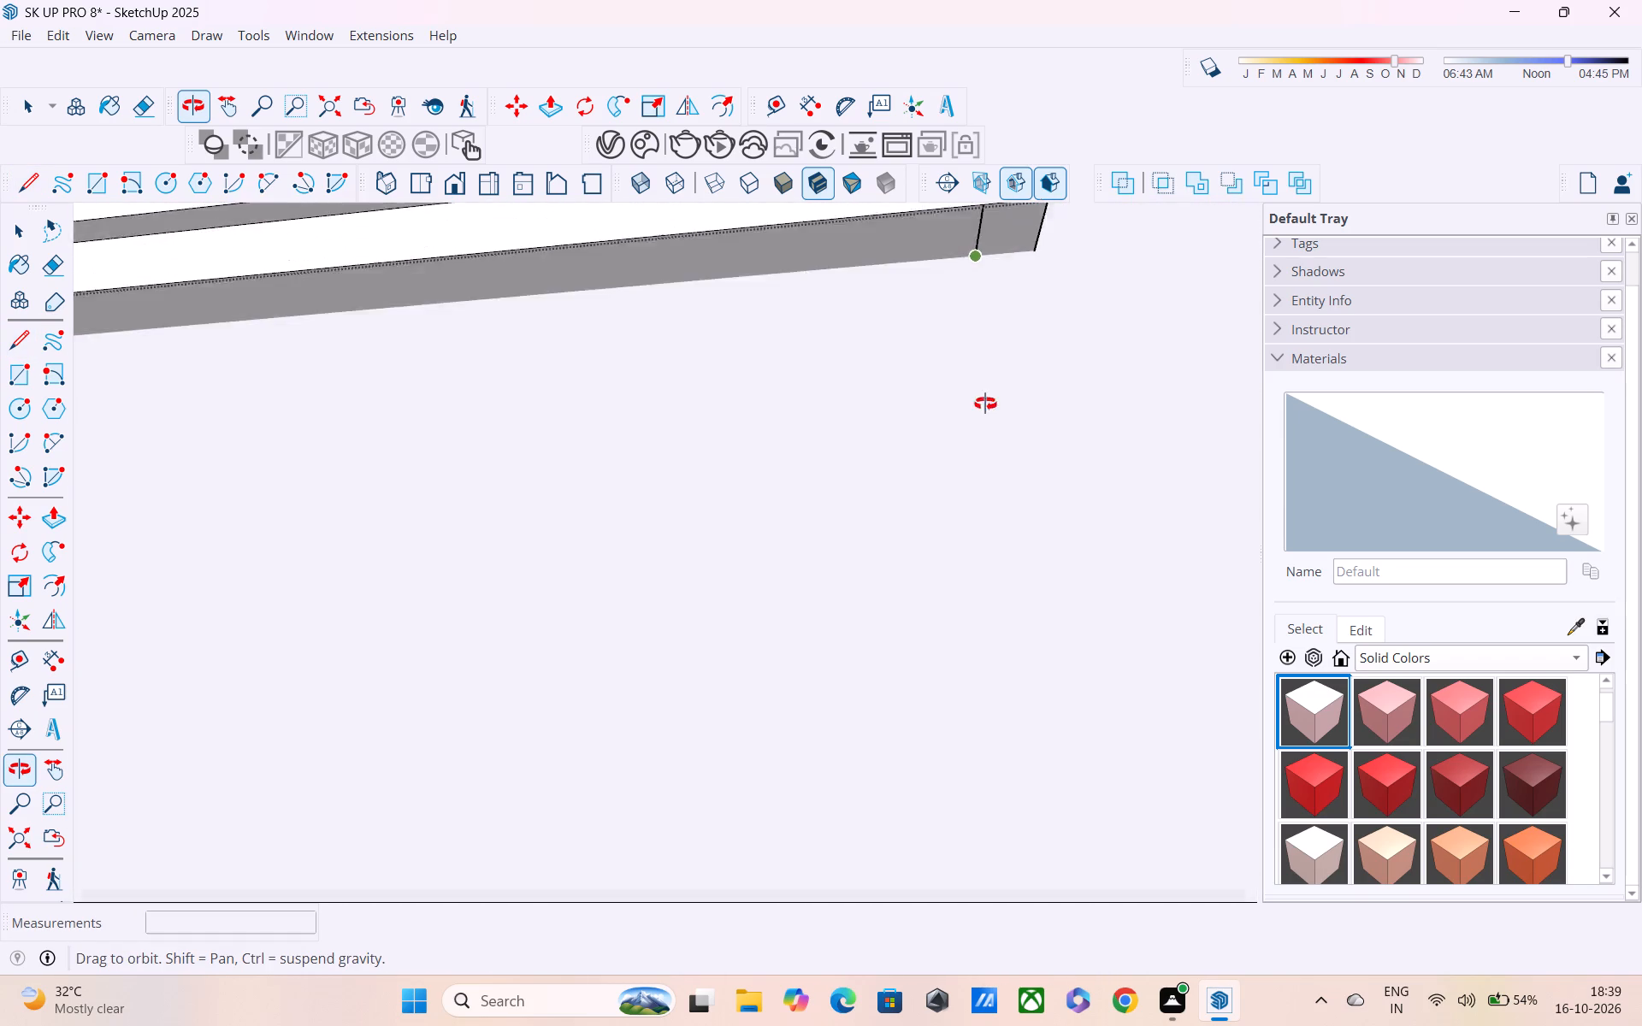
middle_click_drag(985, 404, 884, 584)
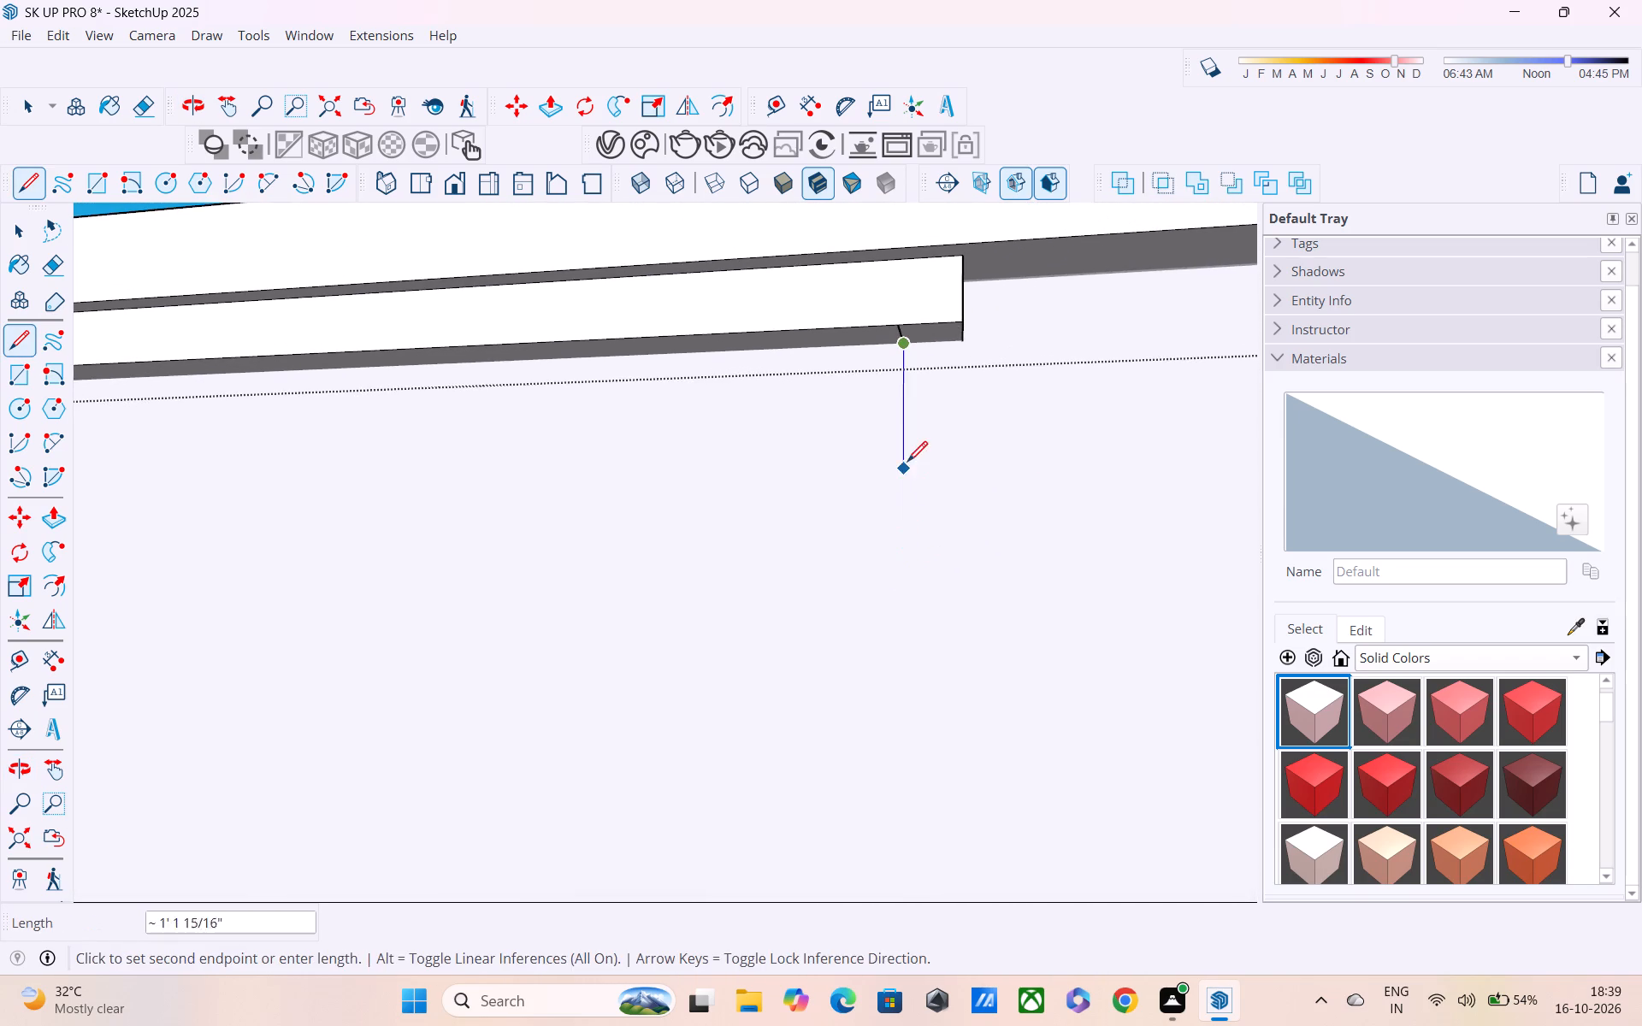
middle_click_drag(907, 444, 888, 306)
key("Escape")
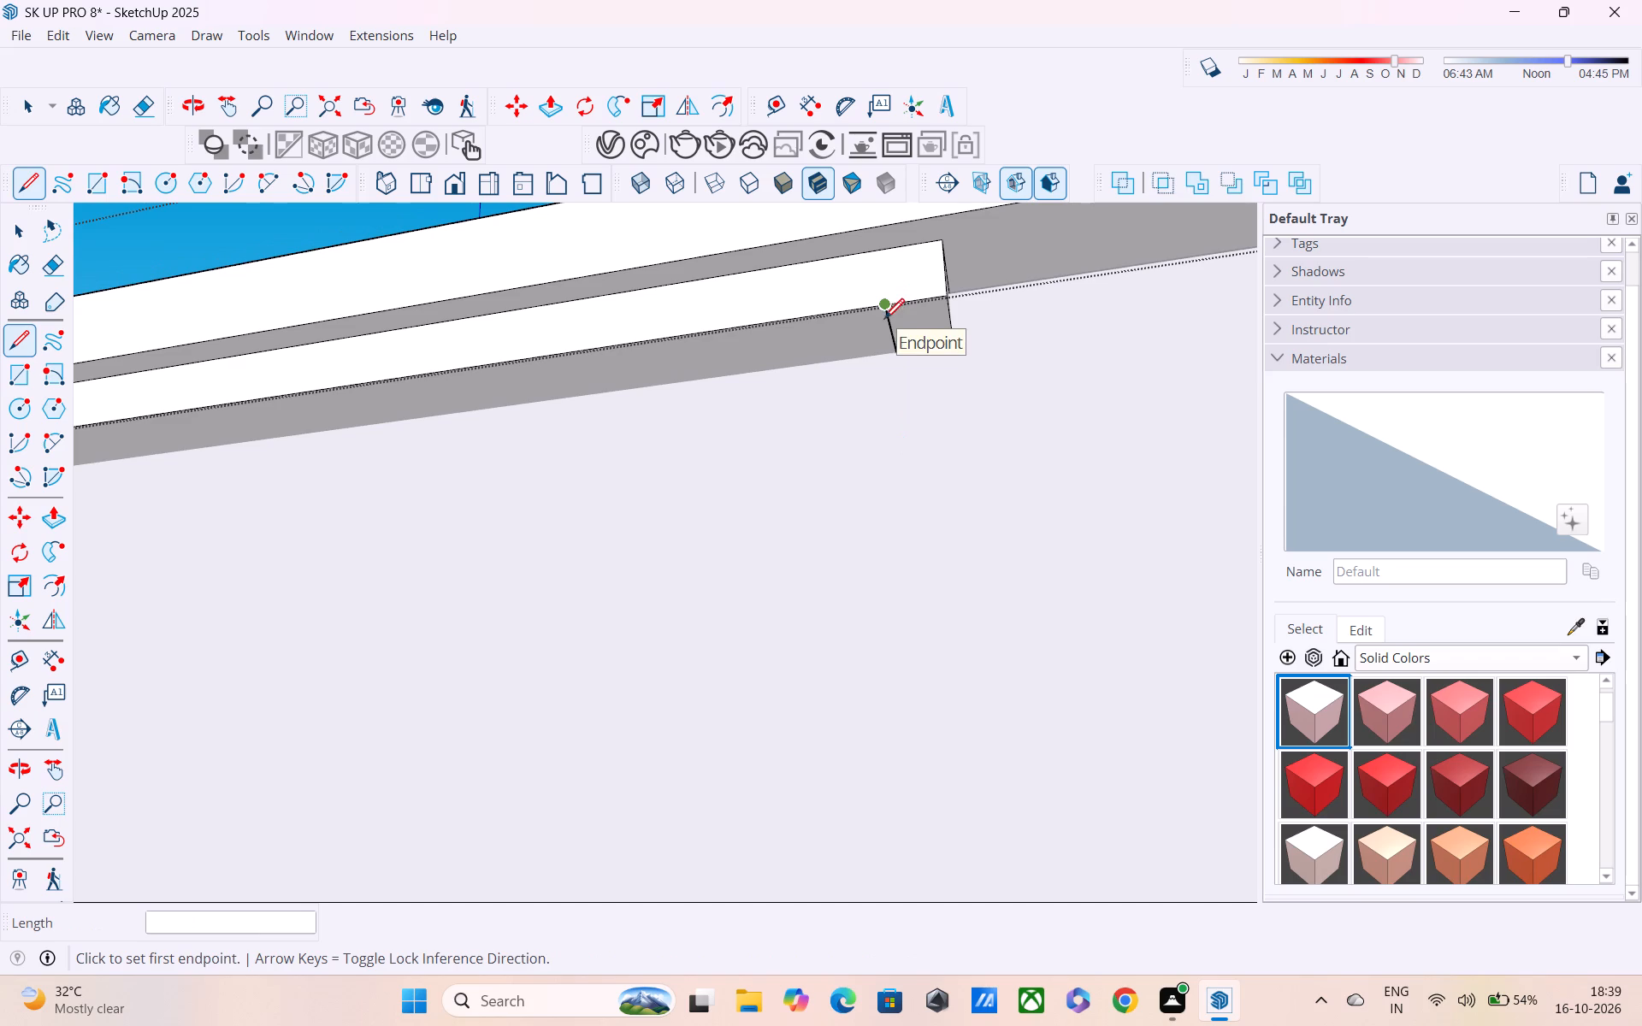
Trace the wall-side and end edges of the ledge's underside to close a small four-sided face at its end.
key("p")
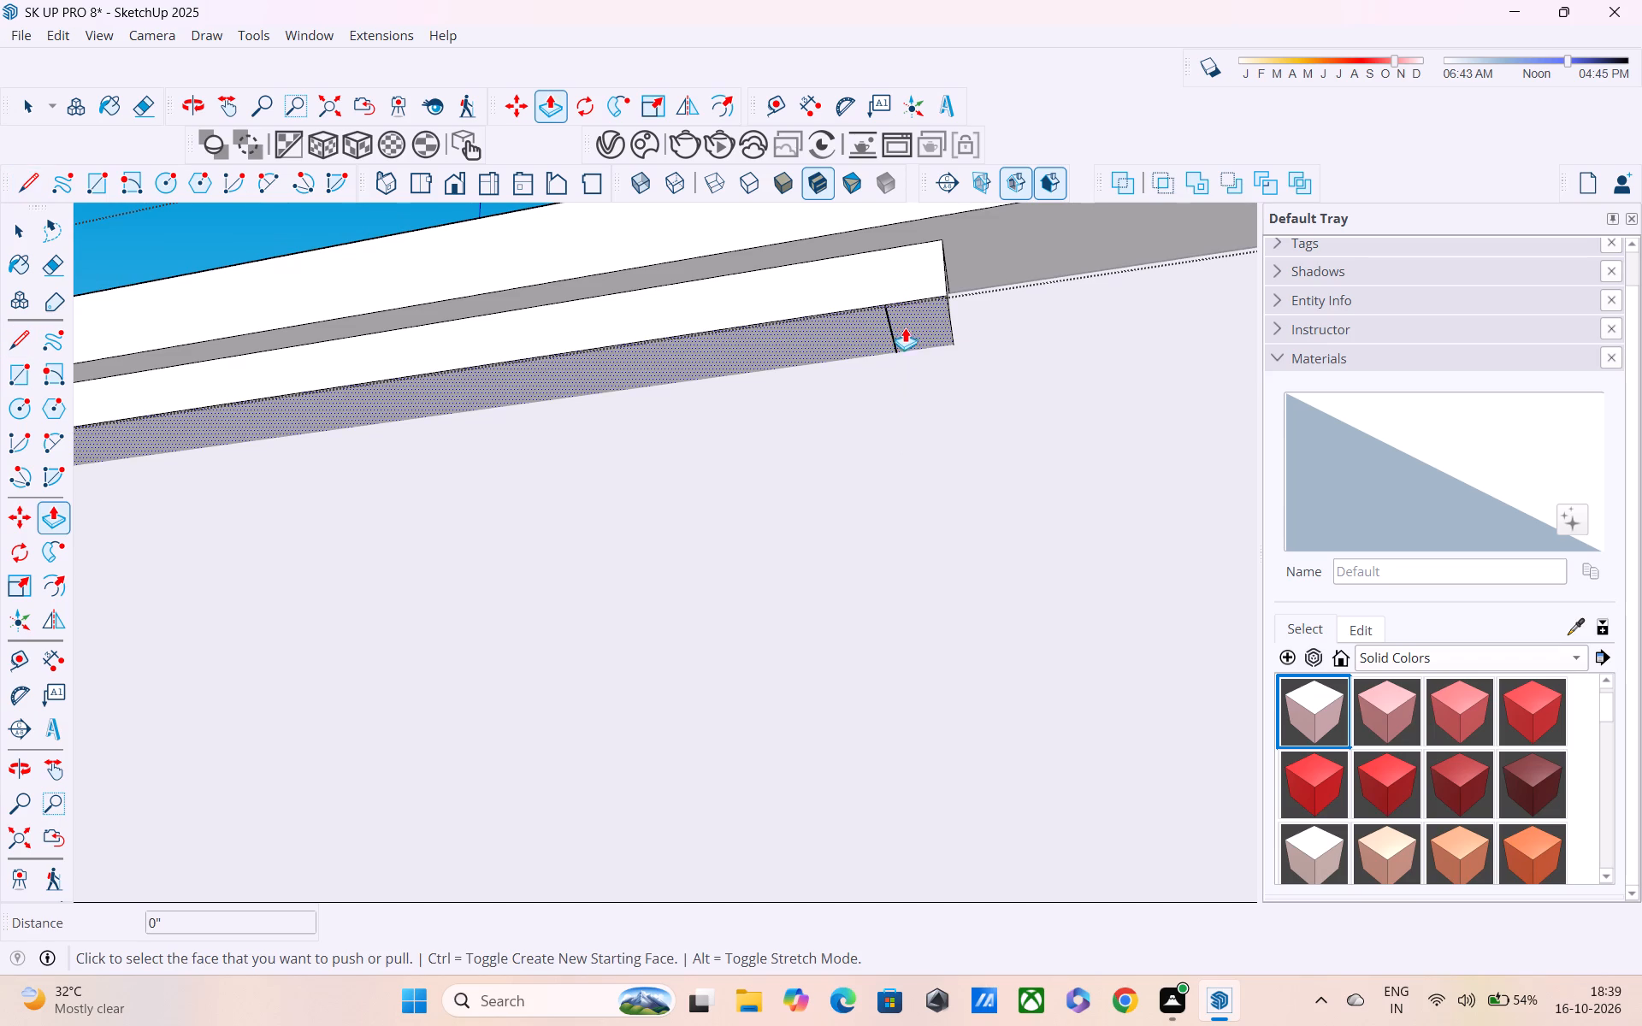
key("space")
middle_click_drag(876, 340, 853, 233)
scroll(859, 301, "up", 6)
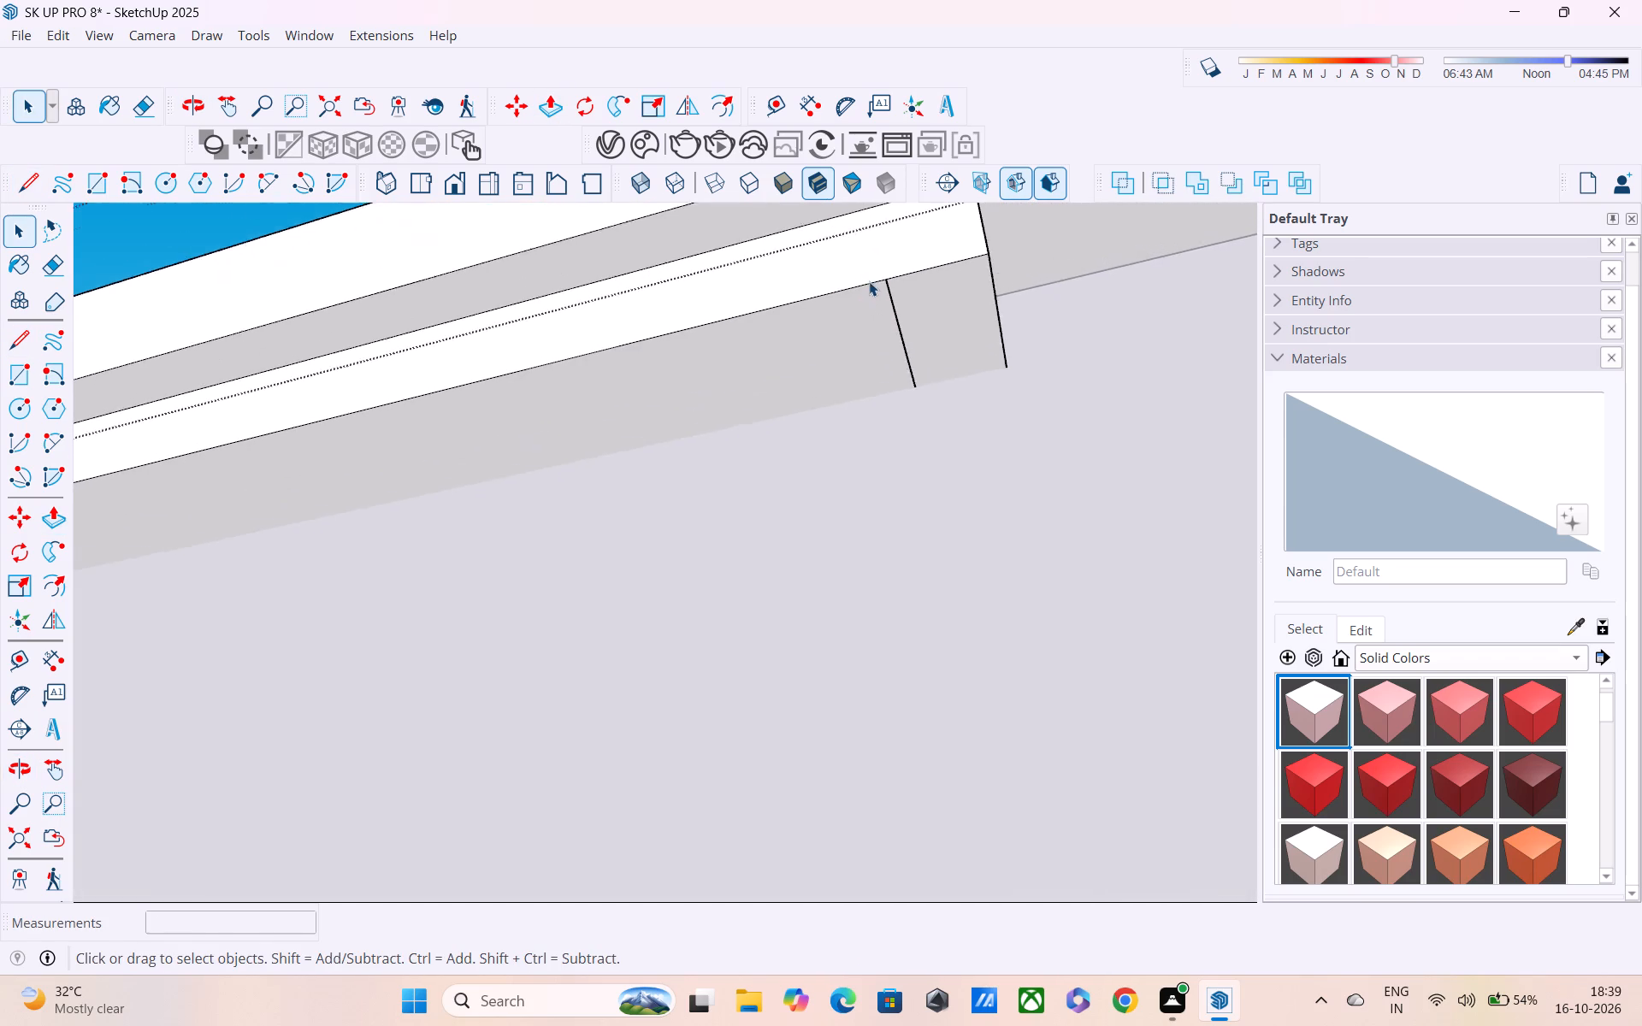
scroll(869, 281, "up", 7)
key("l")
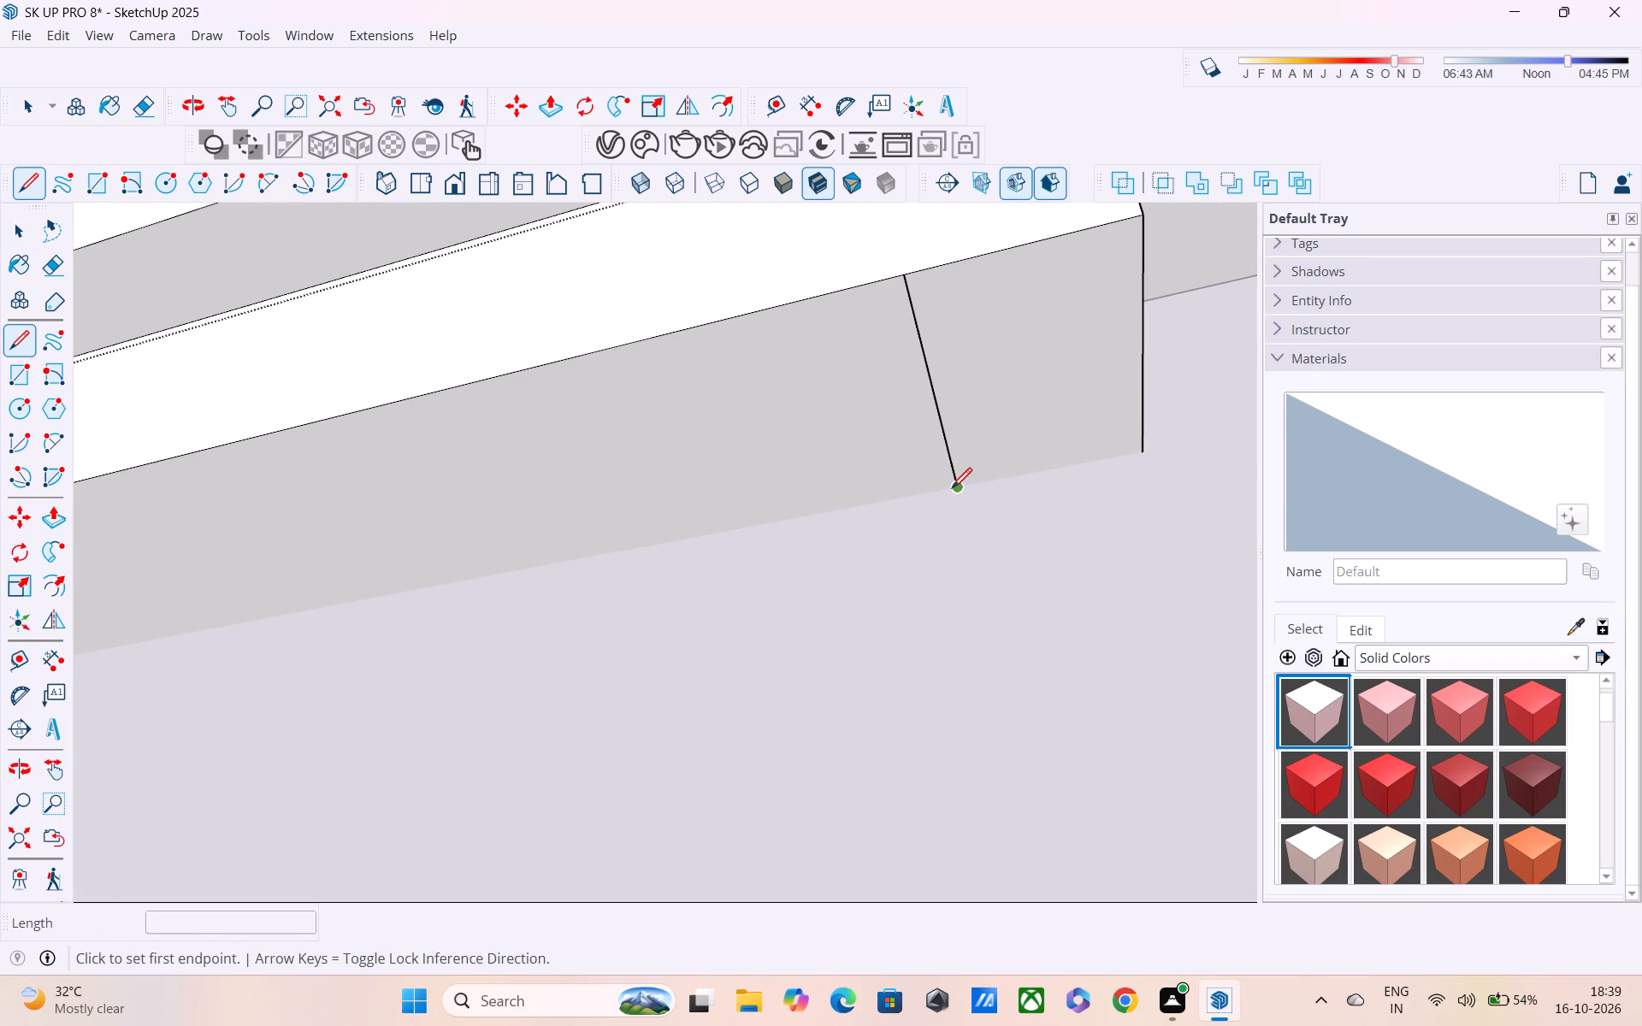
left_click(952, 490)
left_click(1148, 458)
scroll(1148, 458, "down", 4)
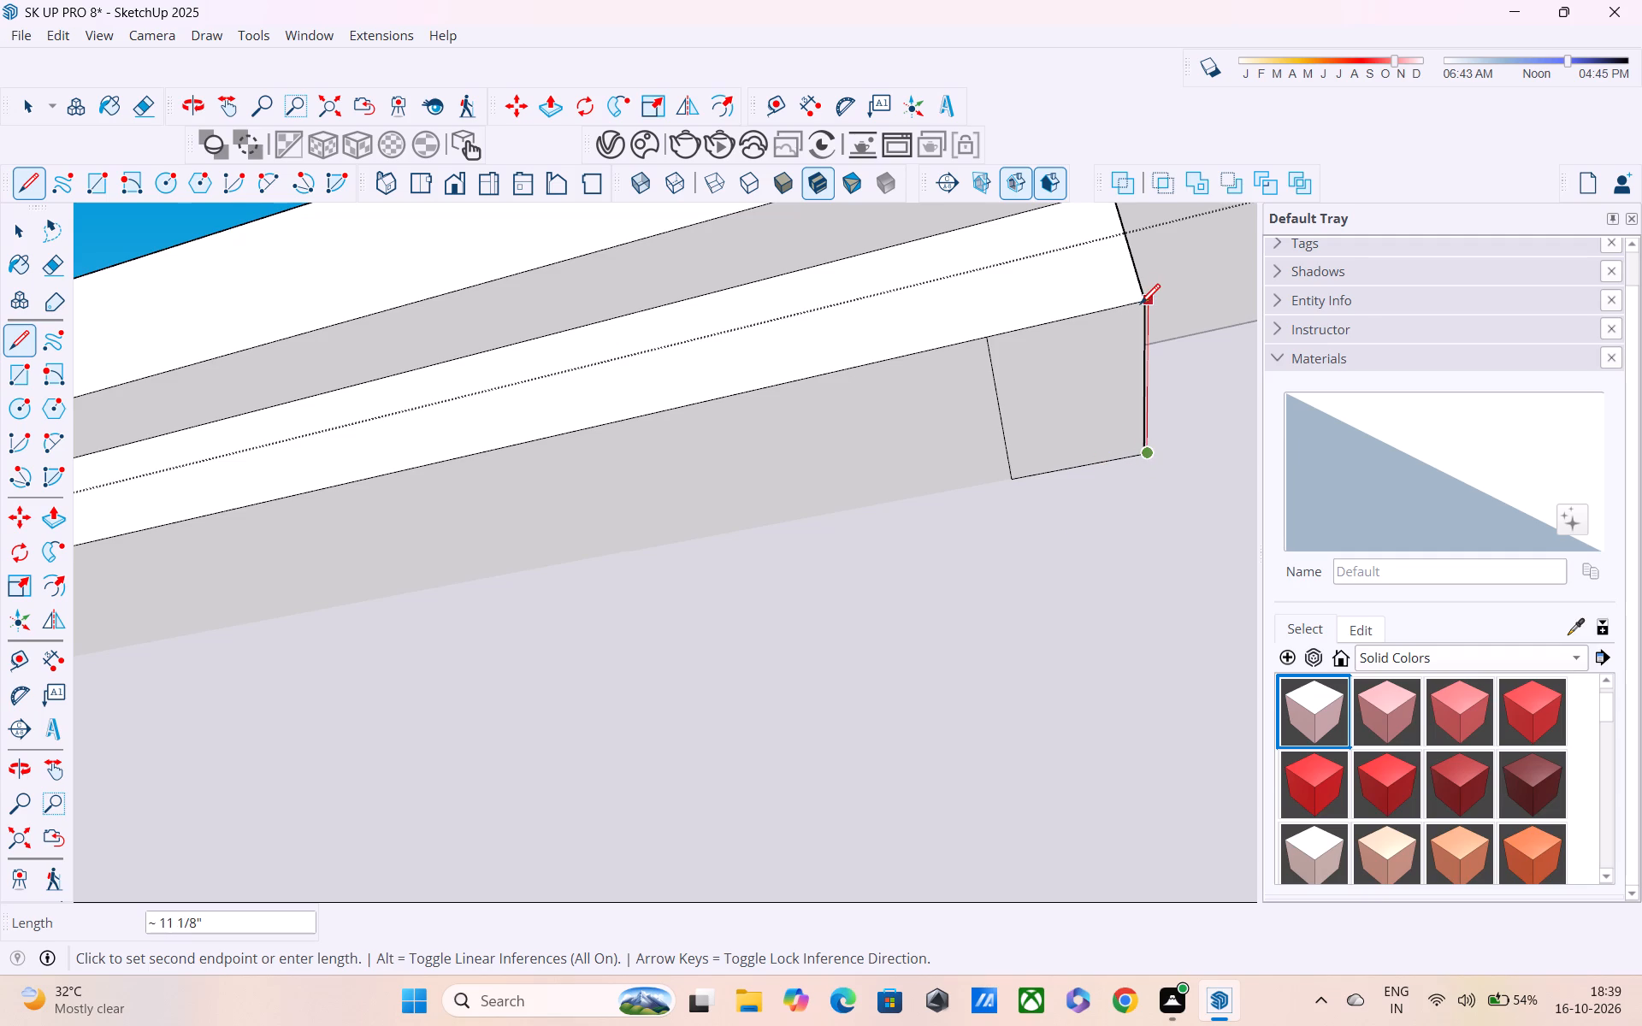
scroll(1138, 314, "up", 4)
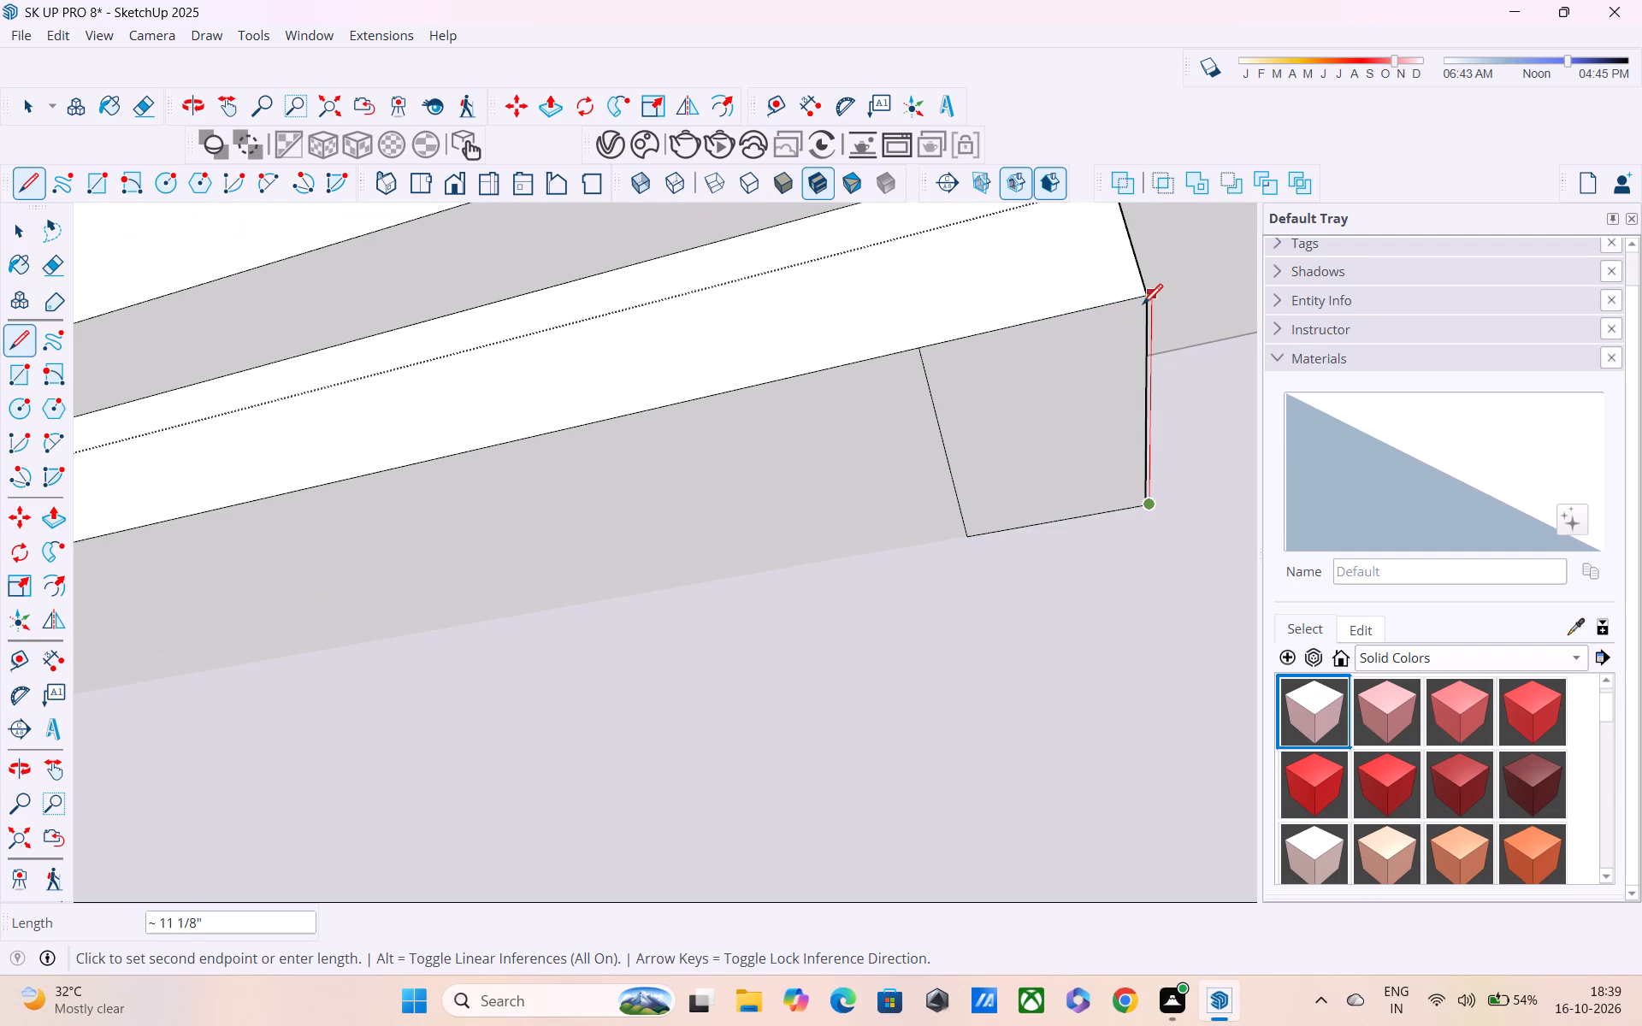
scroll(1139, 310, "up", 4)
left_click(1142, 294)
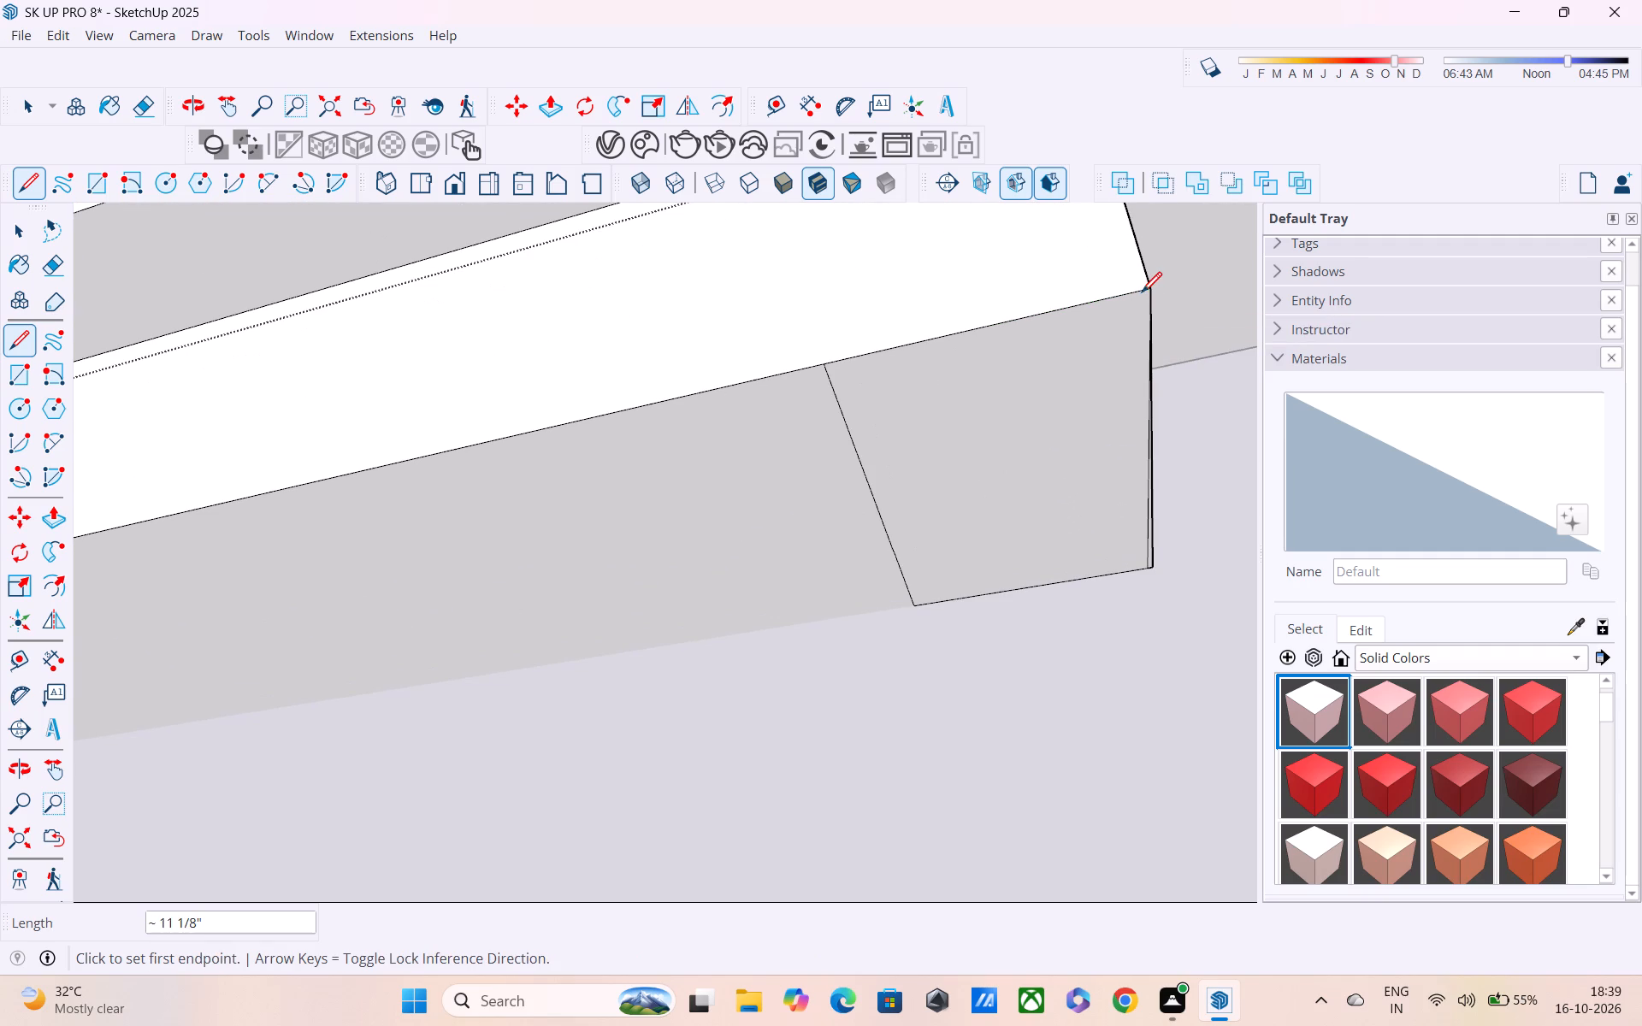
Pull the small underside face down about 52' 9 1/2" to the bottom of the lowest slab, forming a full-height vertical band.
key("p")
left_click(1091, 358)
scroll(1096, 421, "down", 3)
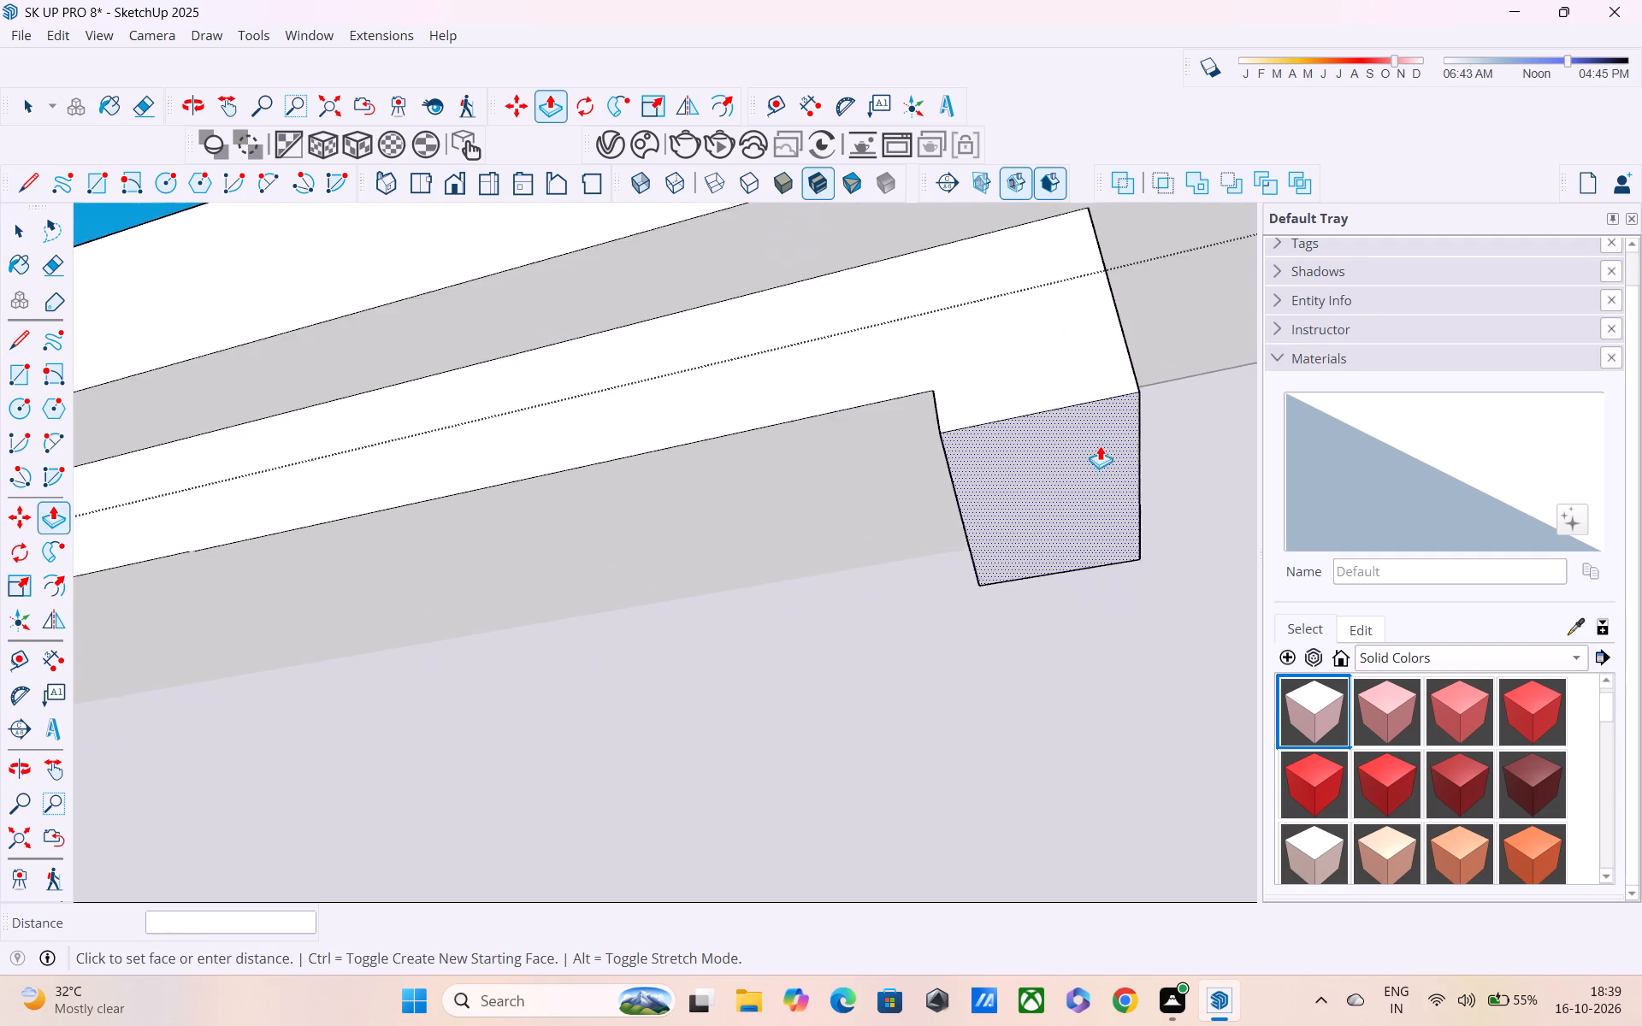
scroll(1100, 445, "down", 18)
middle_click_drag(1101, 522, 1040, 281, "shift")
scroll(1034, 304, "down", 7)
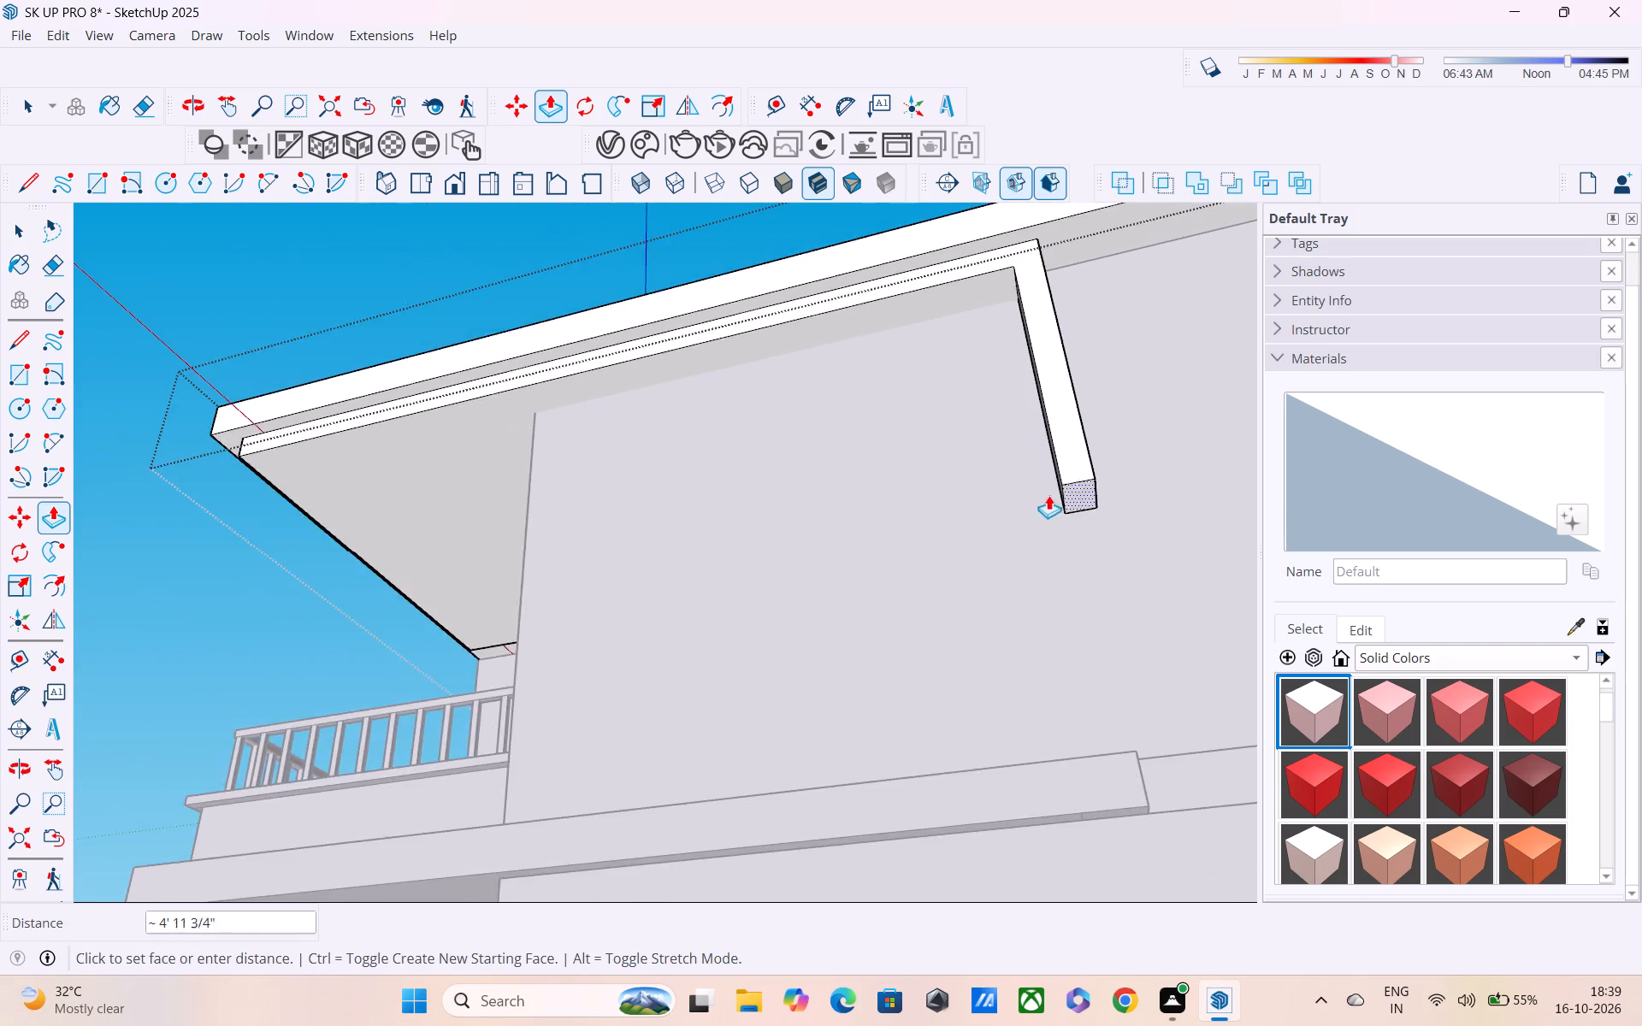
scroll(1048, 495, "down", 3)
scroll(1112, 756, "down", 2)
middle_click_drag(1112, 756, 987, 389, "shift")
scroll(986, 392, "up", 1)
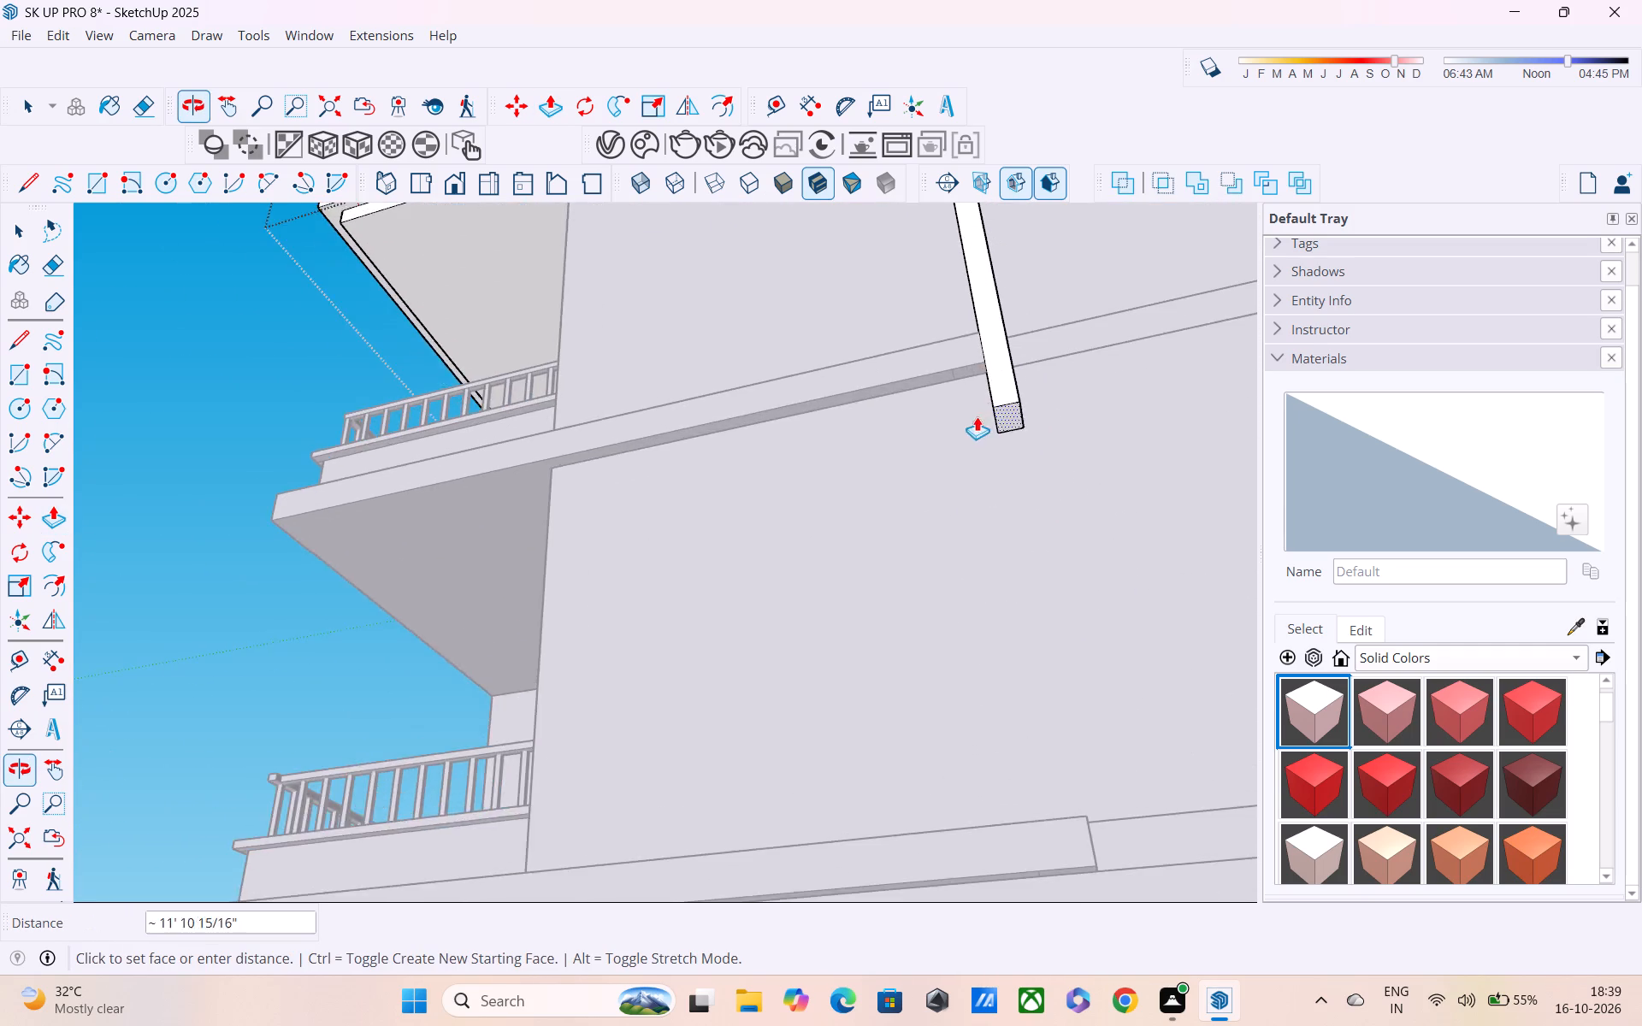
scroll(977, 433, "down", 3)
middle_click_drag(1040, 718, 934, 294, "shift")
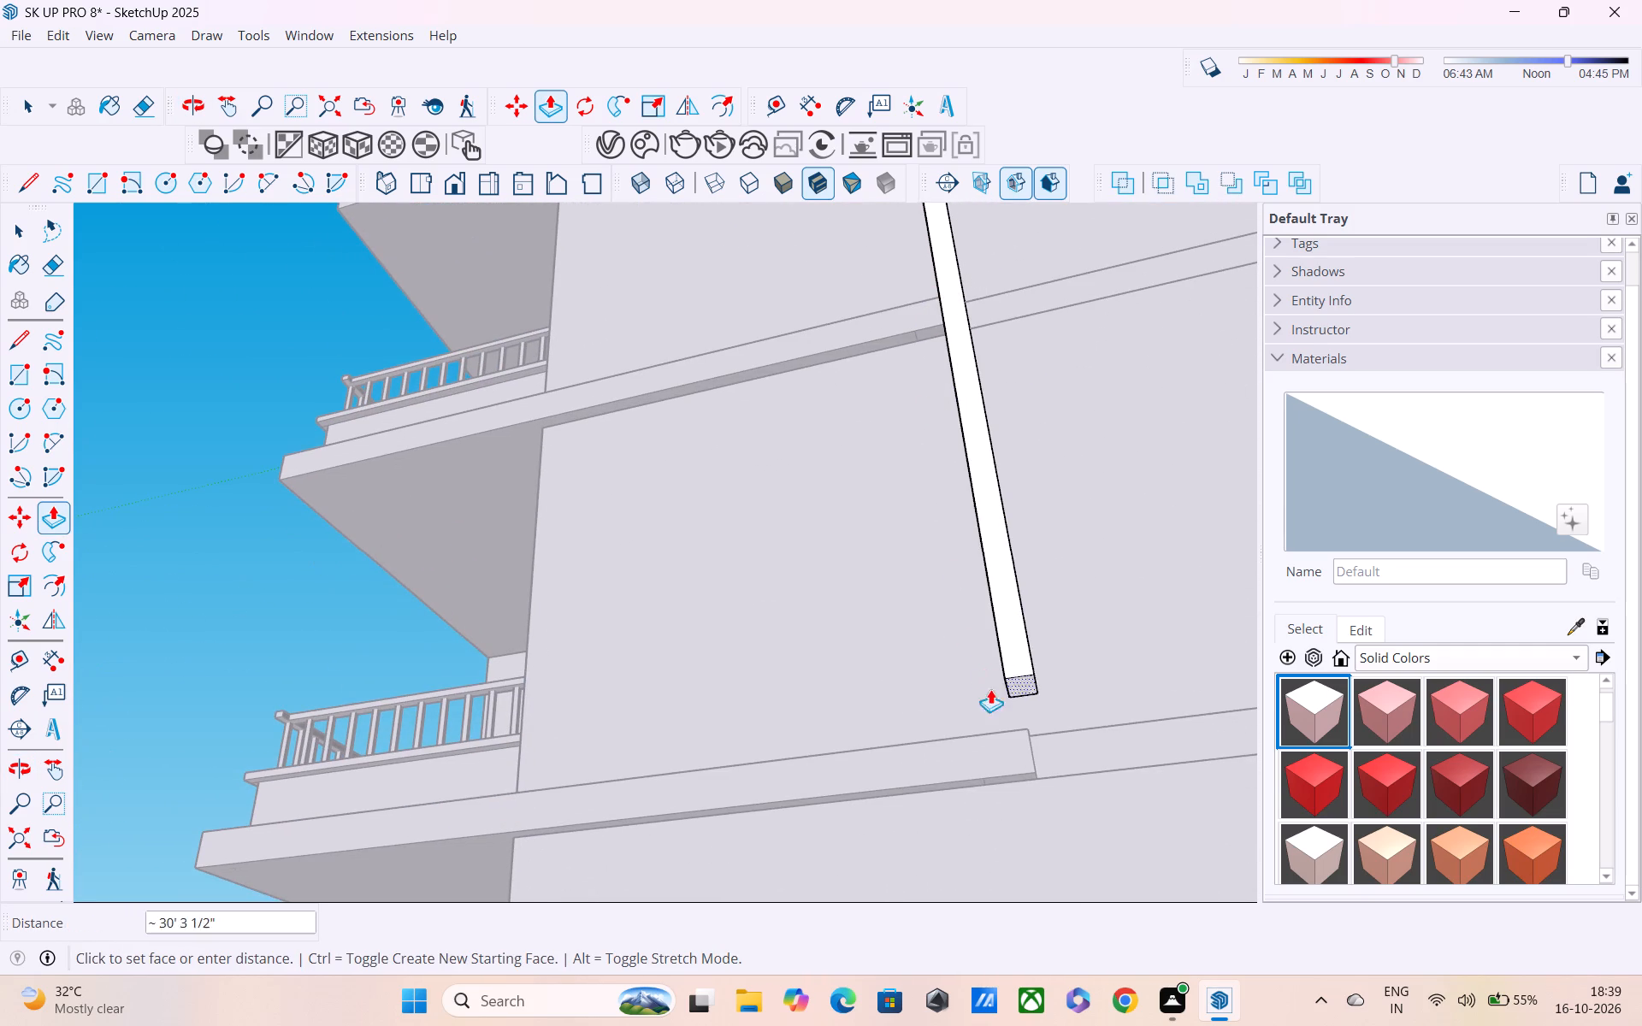
middle_click_drag(997, 737, 914, 276, "shift")
scroll(966, 609, "down", 2)
middle_click_drag(972, 631, 863, 215, "shift")
scroll(864, 220, "down", 1, "shift")
scroll(863, 218, "up", 1, "shift")
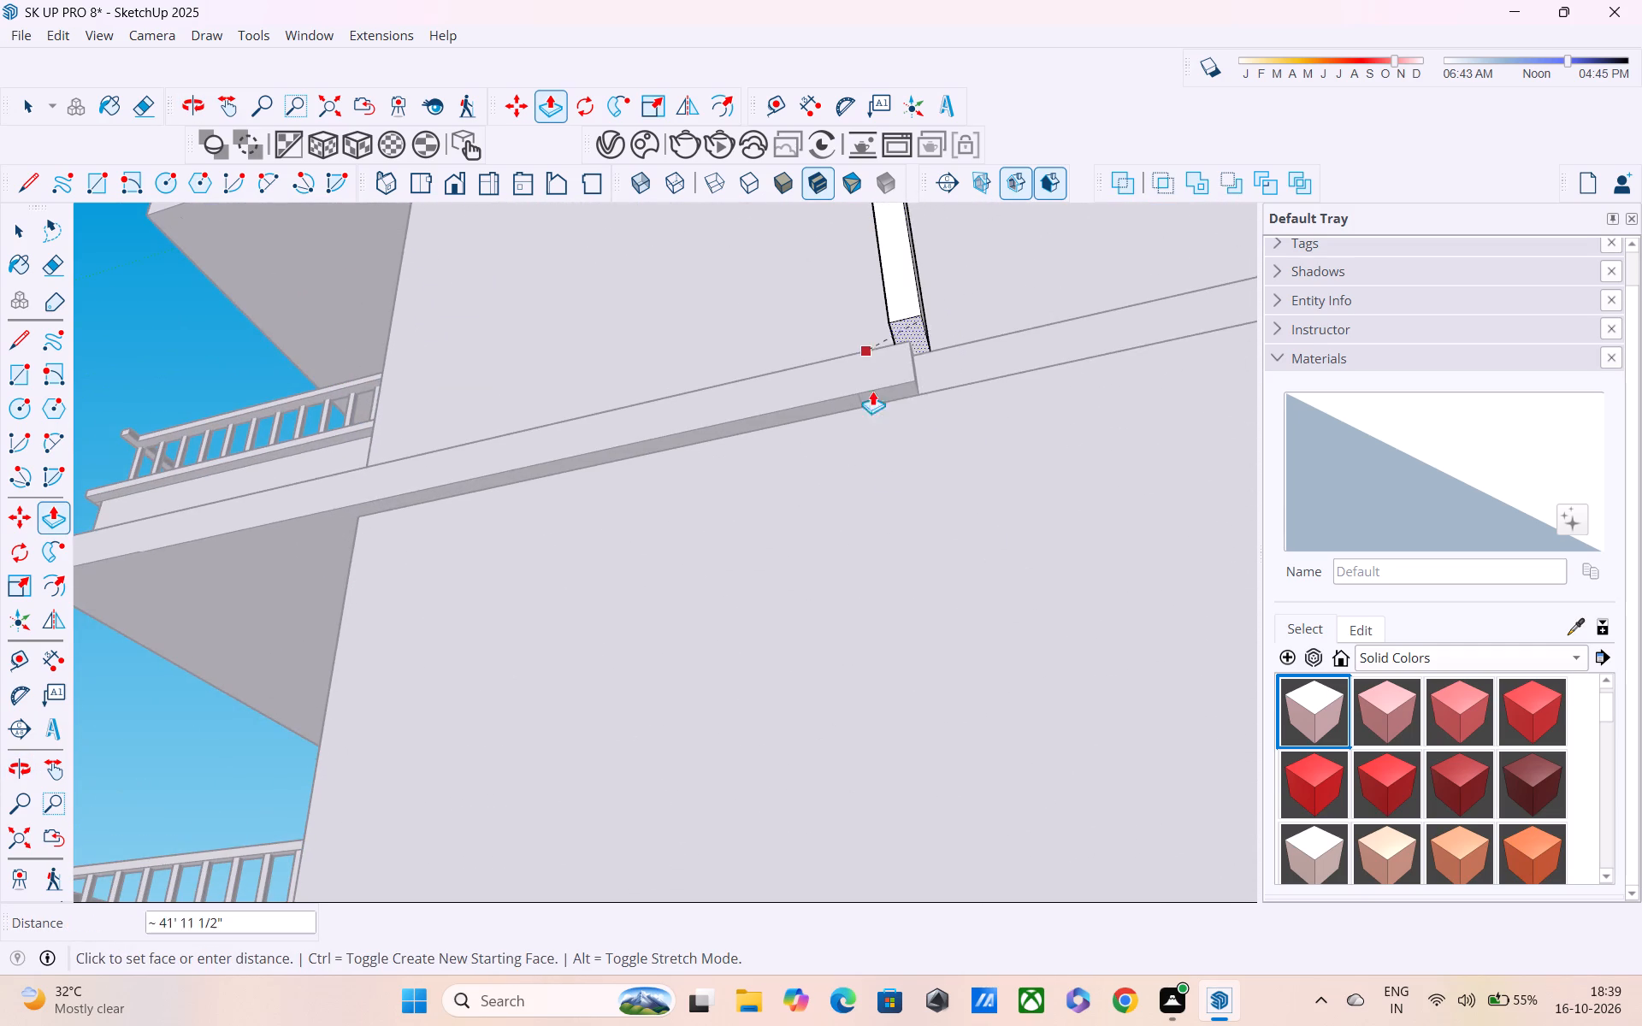
middle_click_drag(920, 549, 840, 66, "shift")
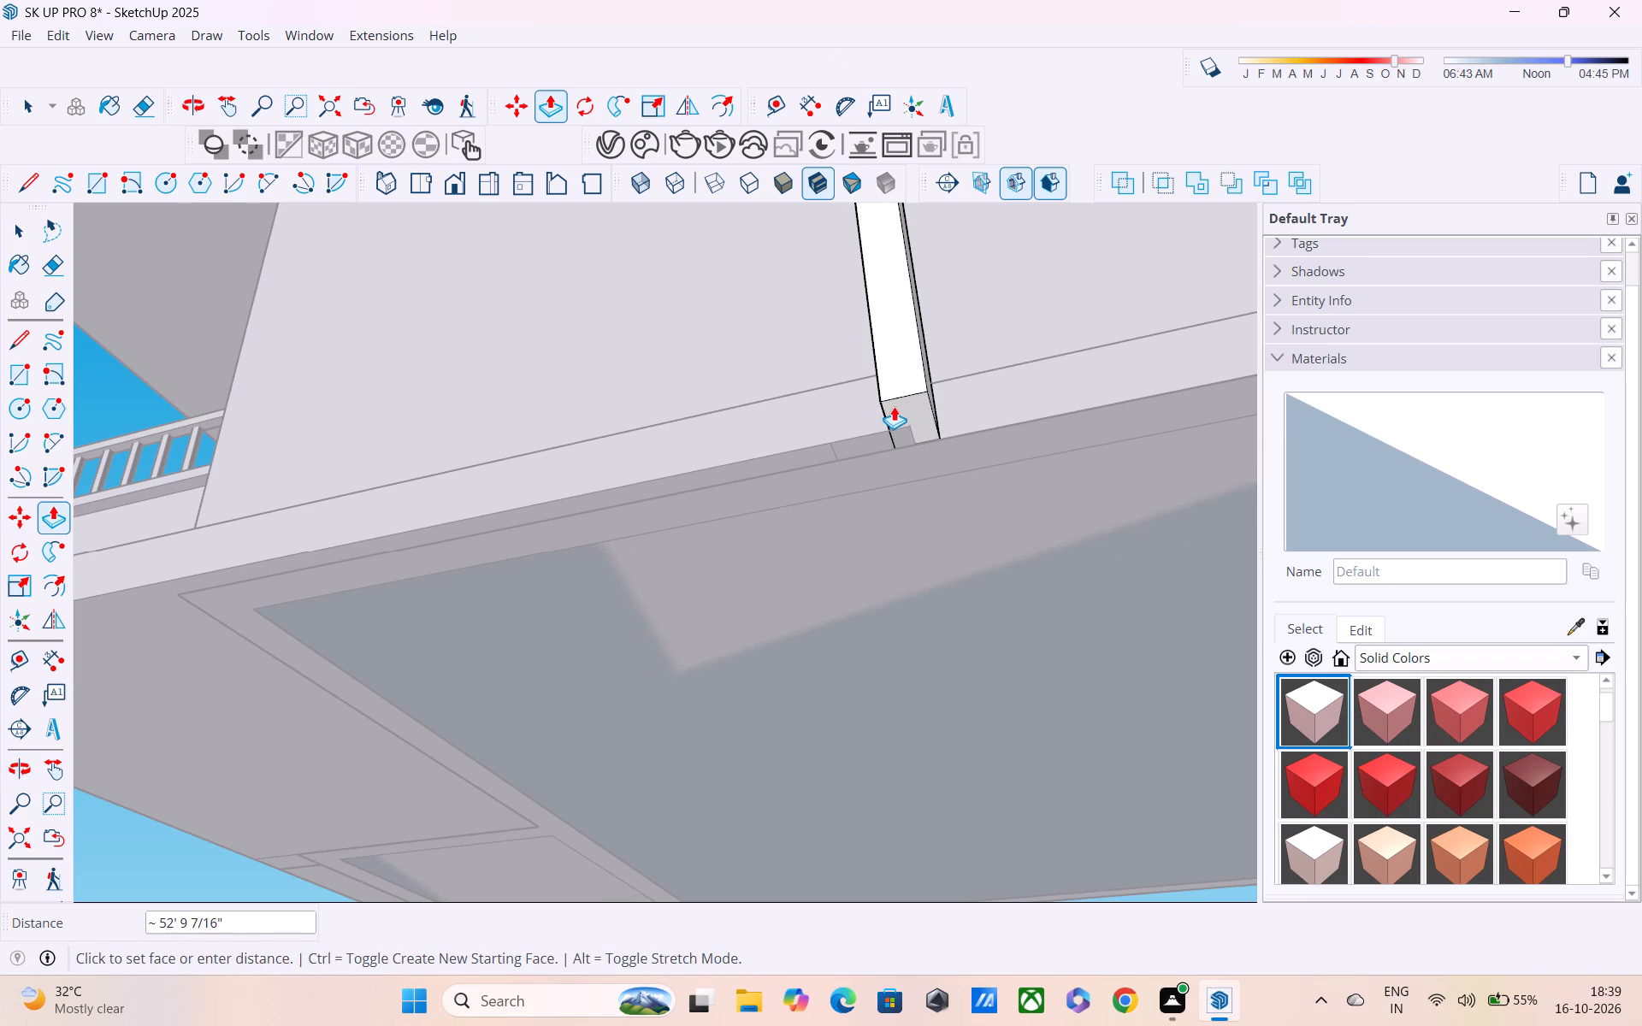
left_click(895, 405)
Push the vertical band's front face in about 6 5/8" towards the wall, to the slab-edge ledge's face.
middle_click_drag(852, 392, 920, 482)
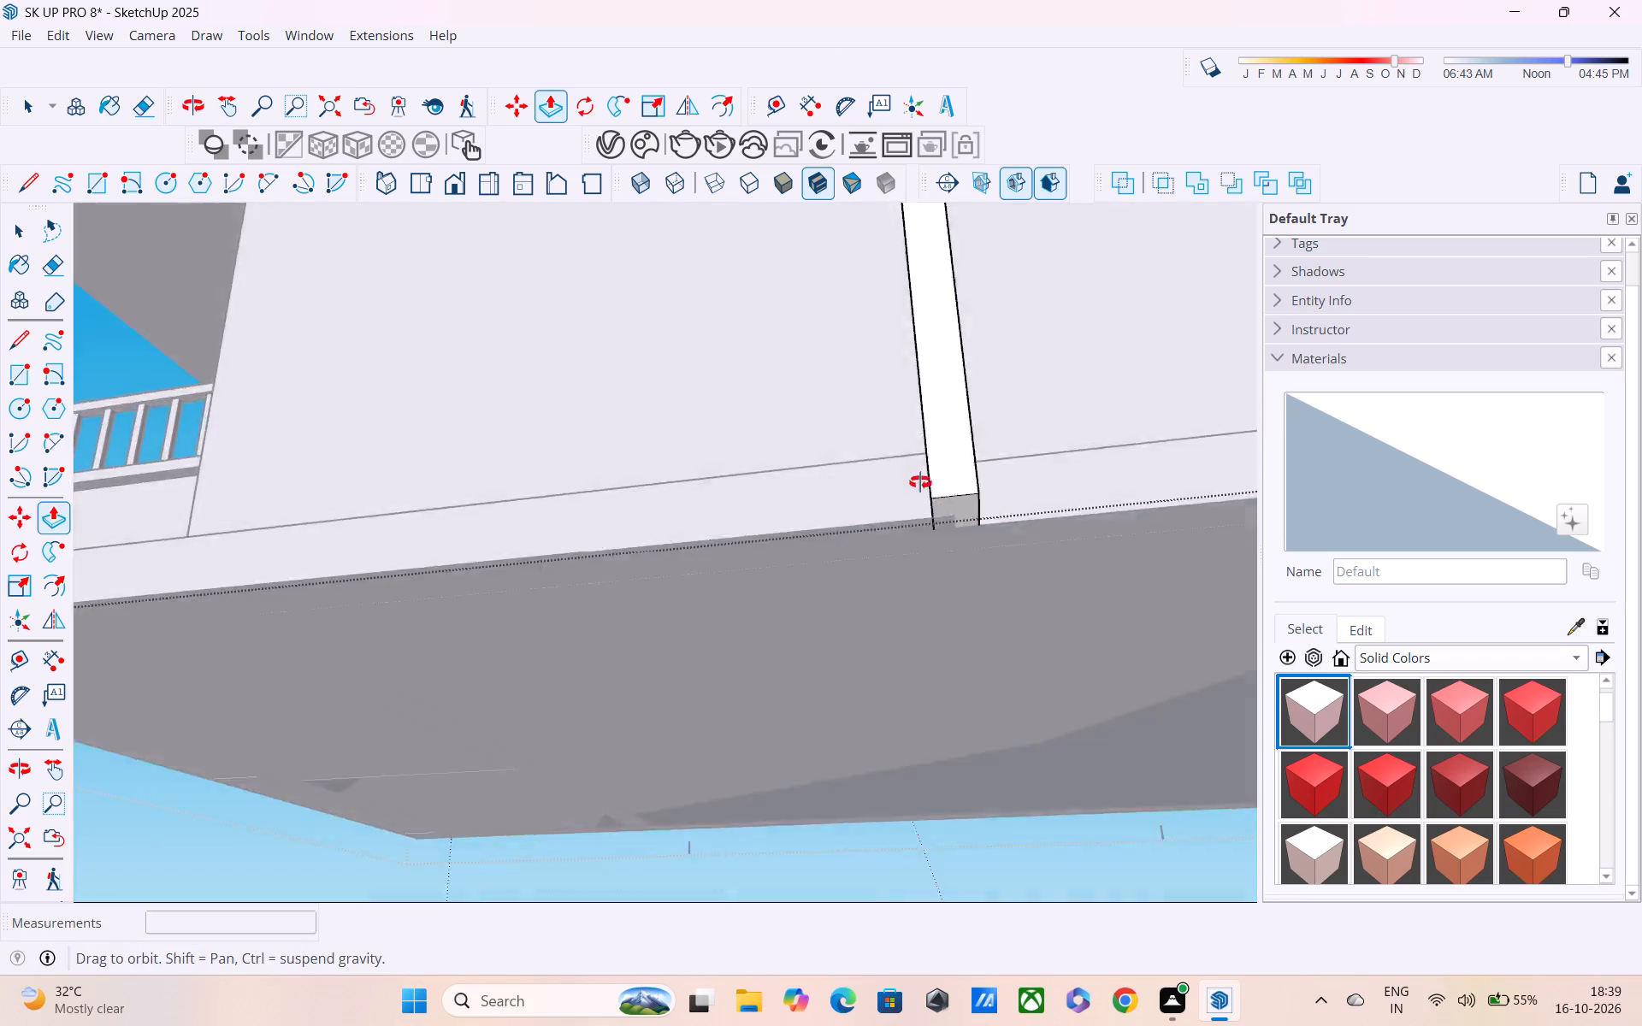
middle_click_drag(920, 482, 1265, 540)
middle_click_drag(1066, 545, 1116, 629)
scroll(1081, 557, "down", 5)
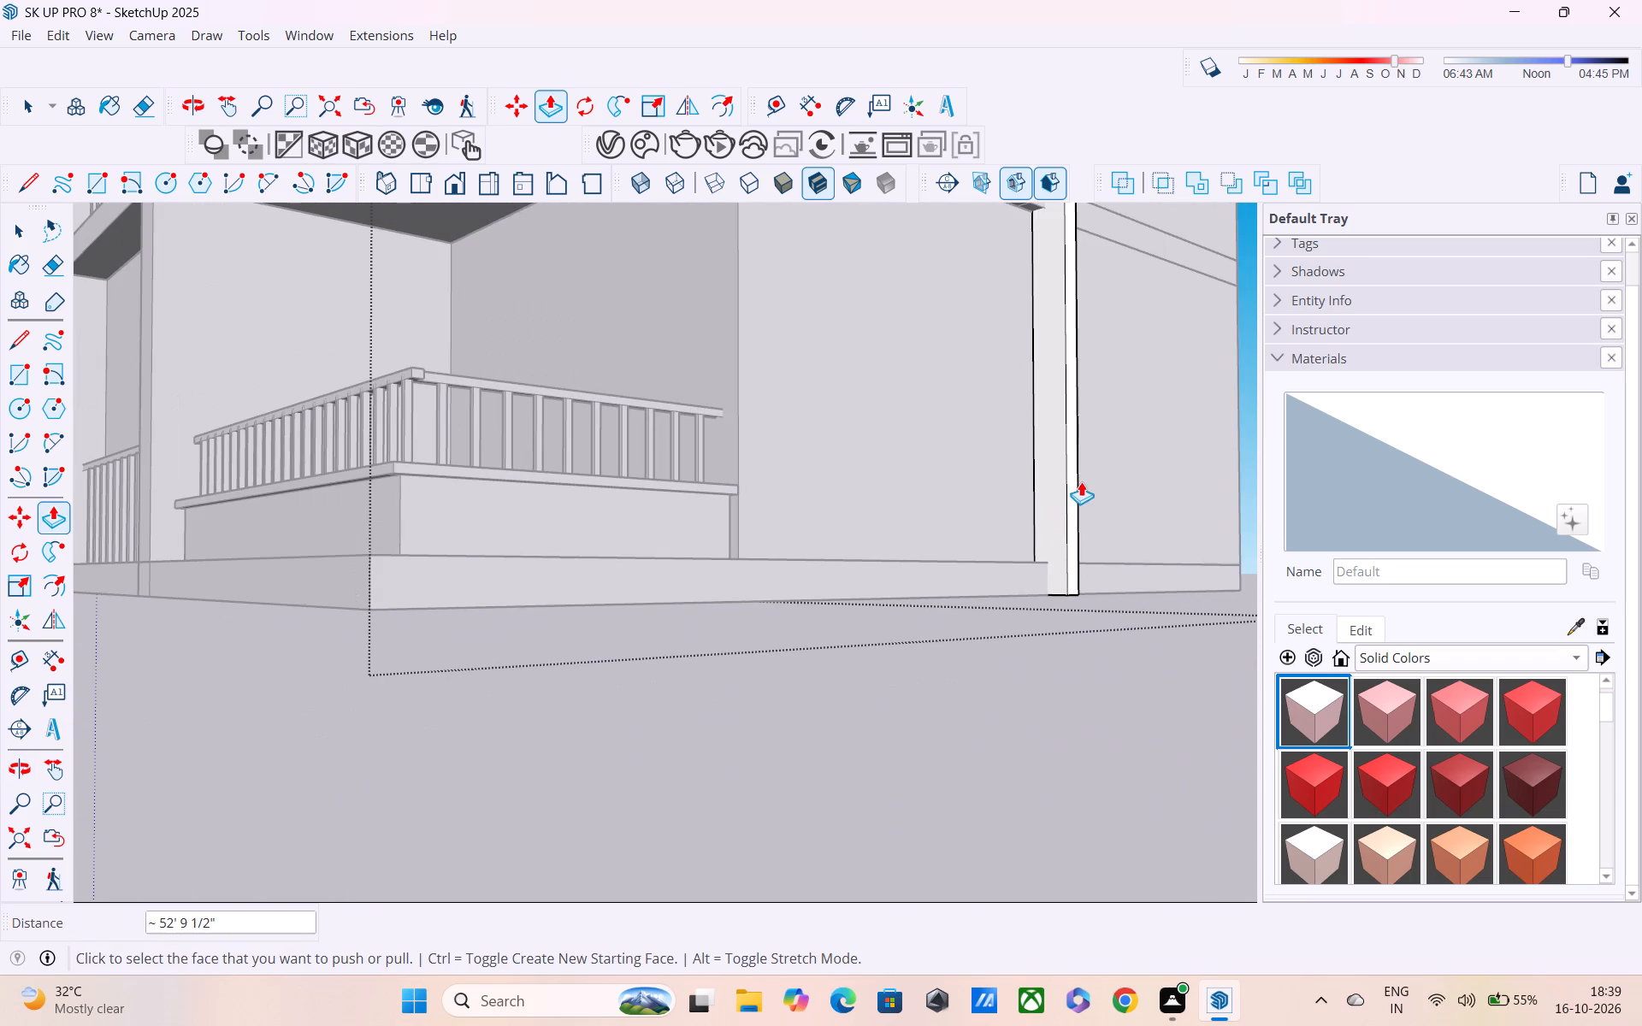
left_click(1076, 506)
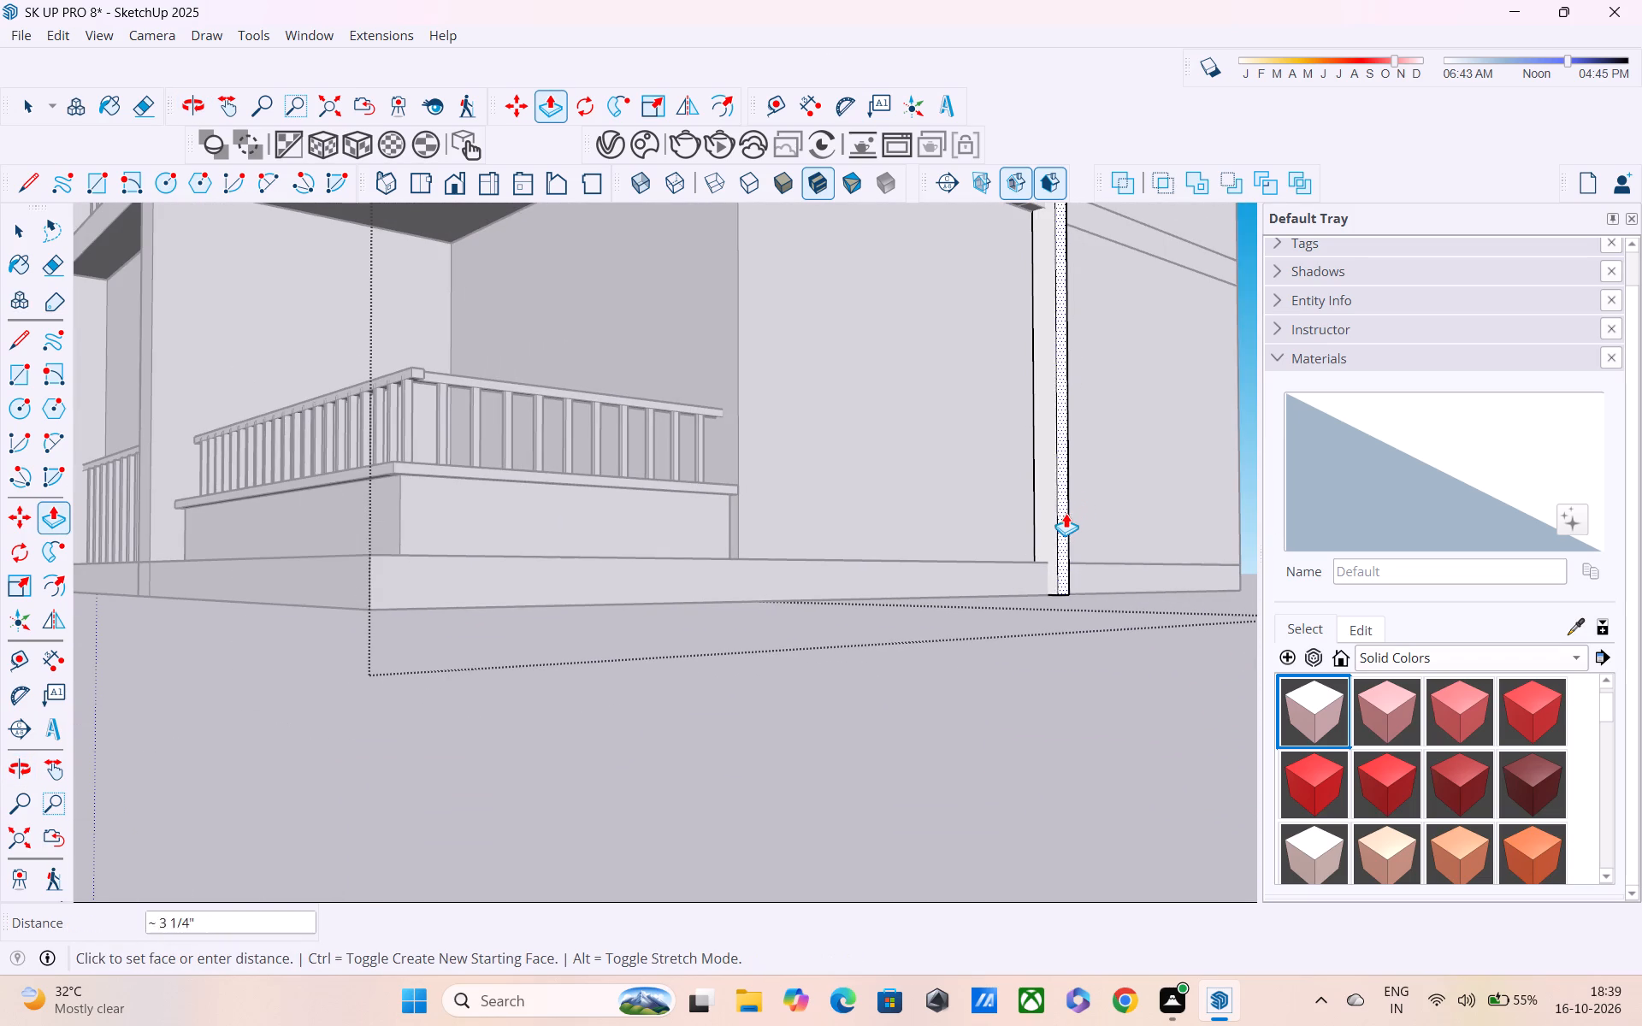
left_click(1052, 559)
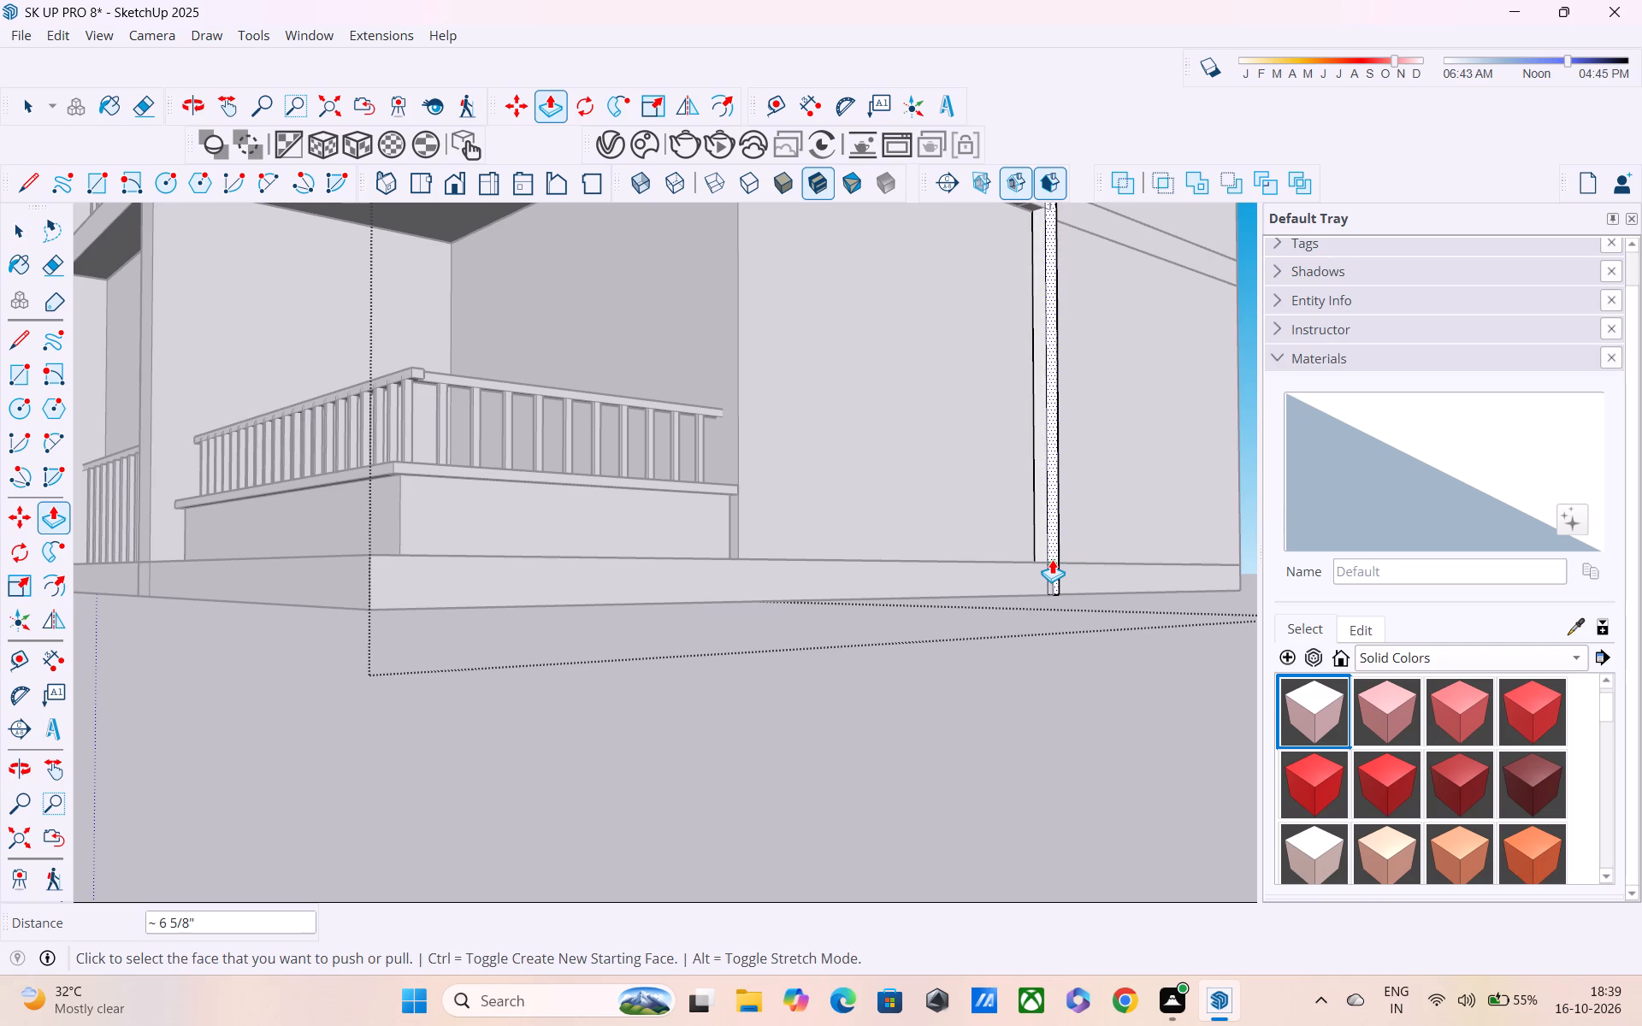
Pull the vertical band's front face out about 2" so it projects past the slab-edge ledges.
scroll(1040, 527, "down", 4)
middle_click_drag(1037, 398, 890, 547)
scroll(1052, 315, "up", 3)
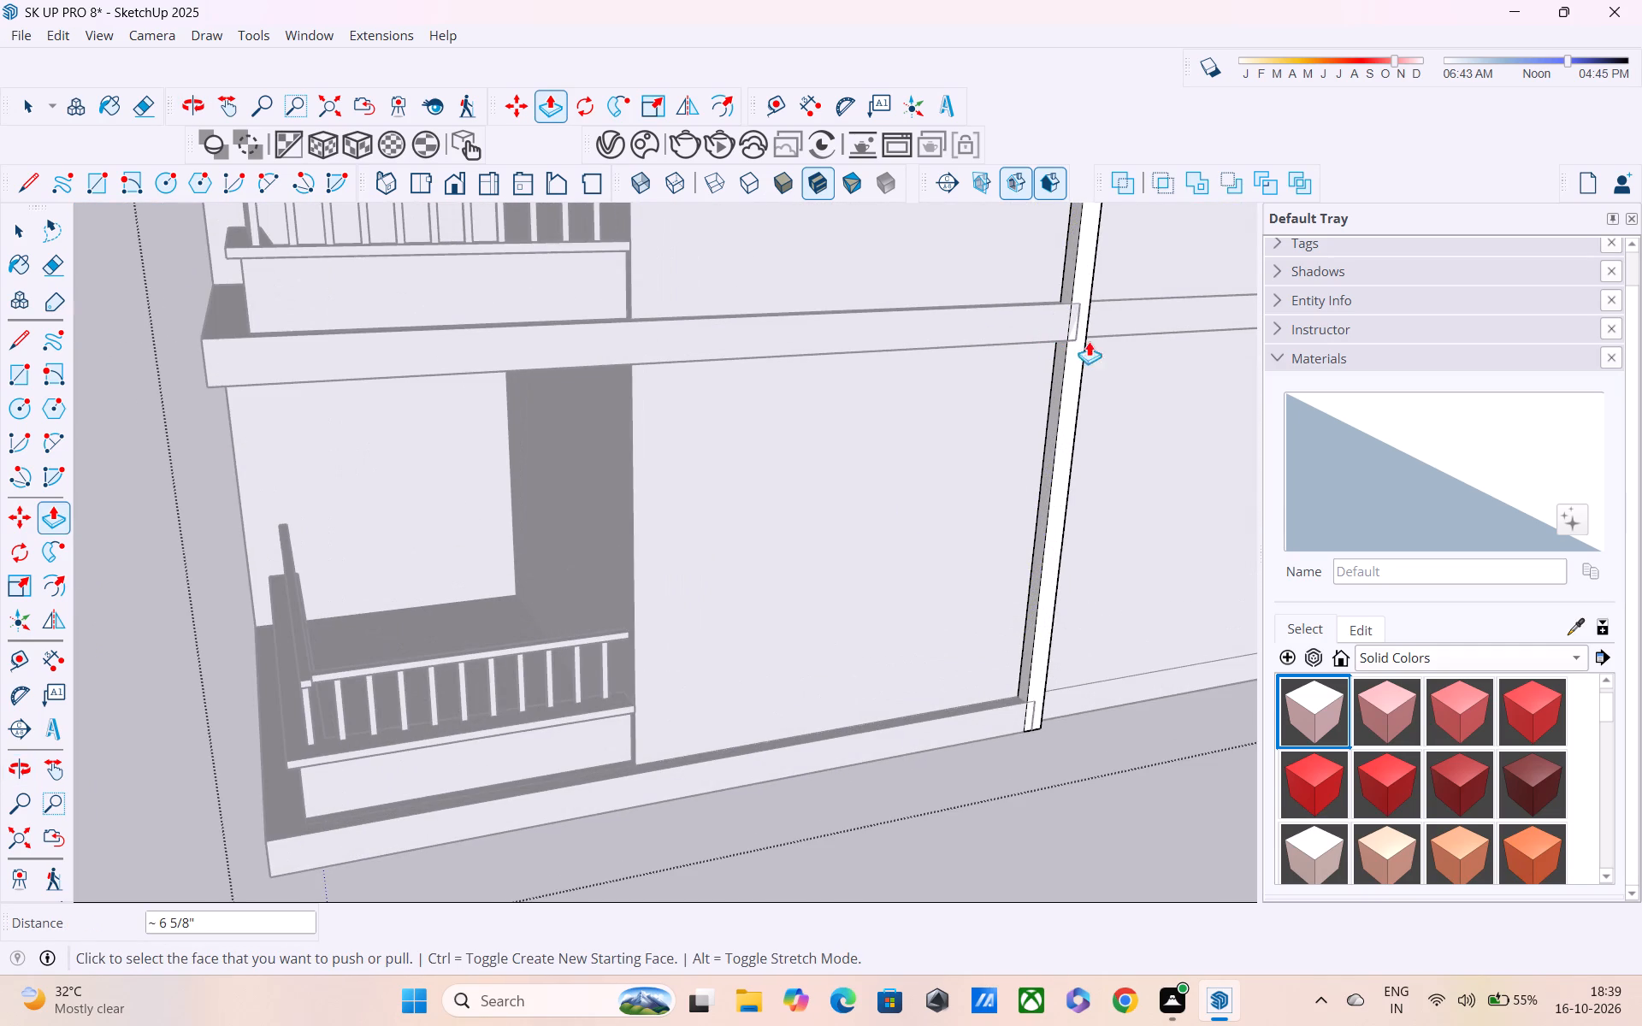
left_click(1072, 410)
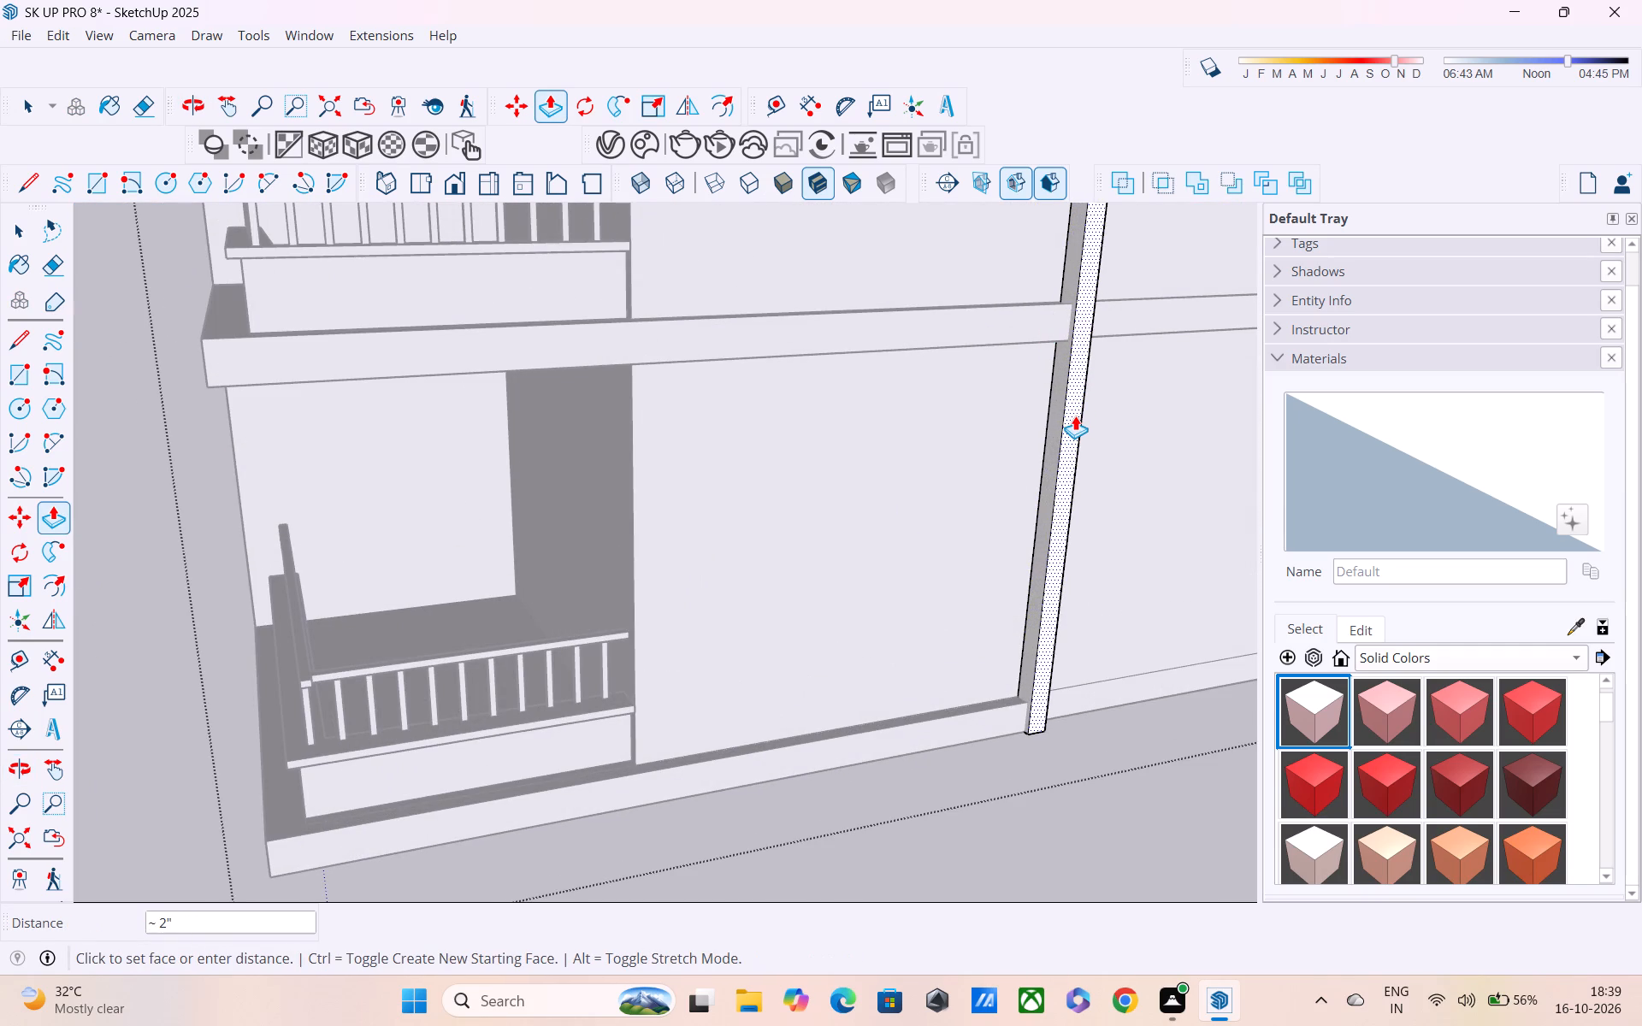
left_click(1075, 416)
Examine the vertical band along the full height of the facade, from the lowest slab to the roof slab.
scroll(1053, 386, "down", 5)
middle_click_drag(1050, 345, 892, 501)
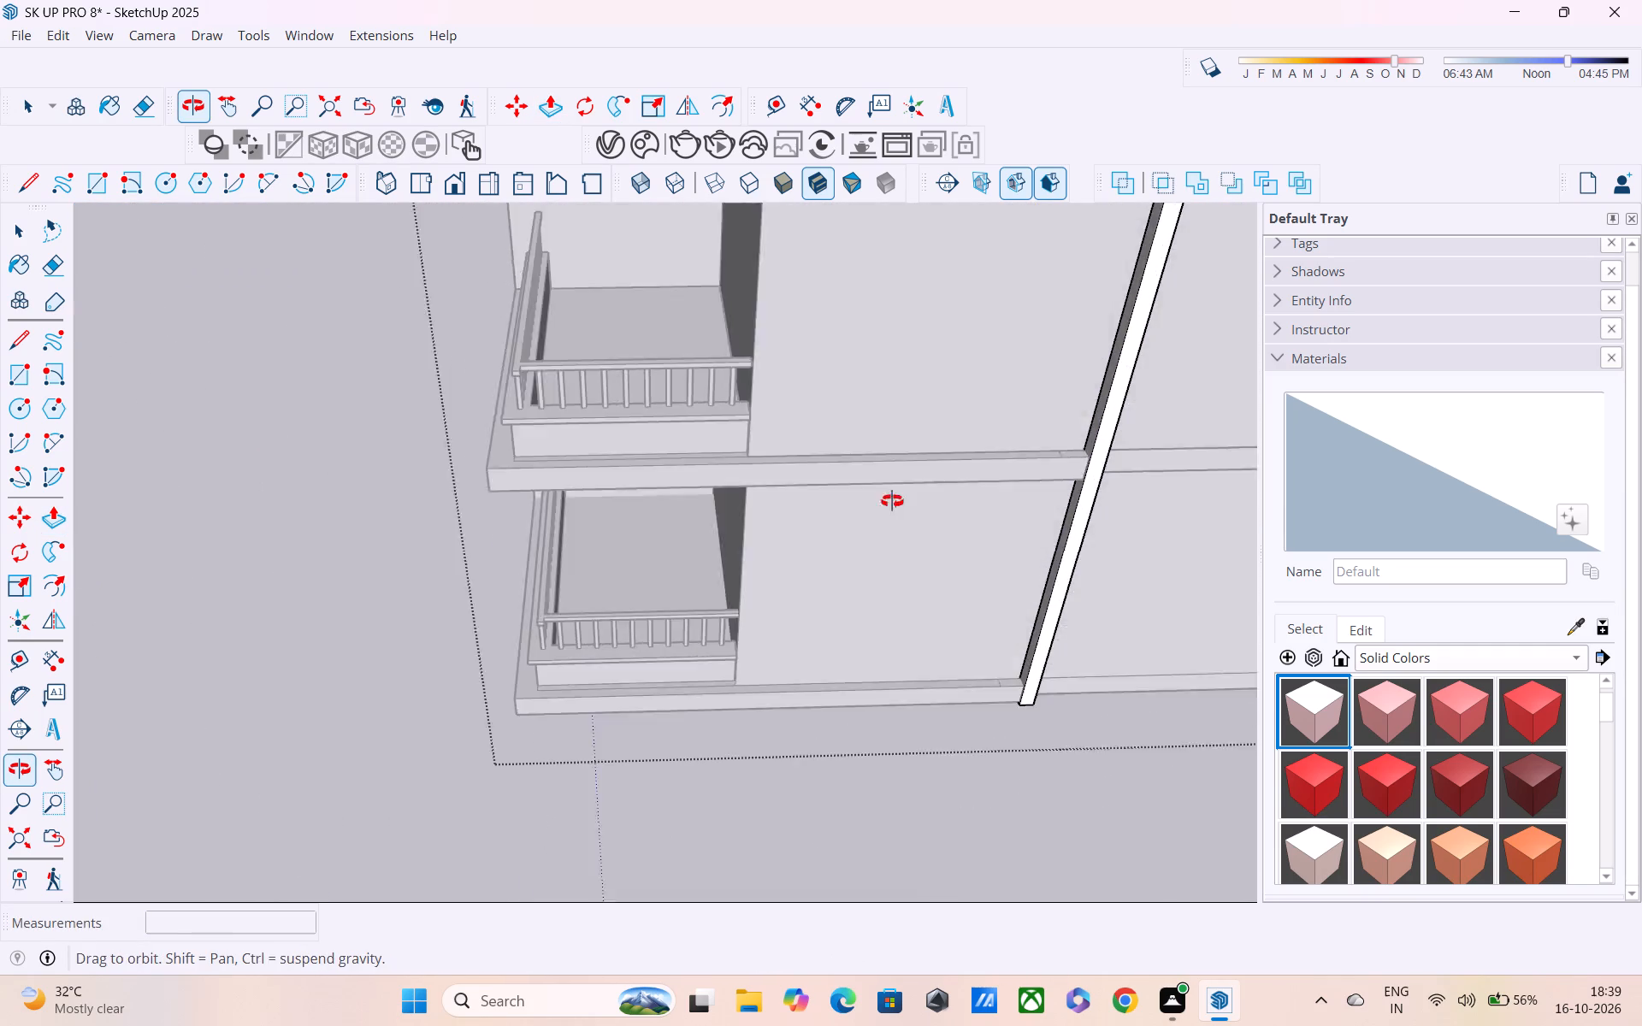
middle_click_drag(892, 501, 877, 494)
scroll(894, 464, "down", 13)
scroll(931, 333, "up", 1)
middle_click_drag(931, 332, 1045, 561, "shift")
scroll(931, 332, "down", 1, "shift")
scroll(1042, 560, "up", 1, "shift")
scroll(1030, 506, "down", 5)
middle_click_drag(1037, 451, 1031, 485, "shift")
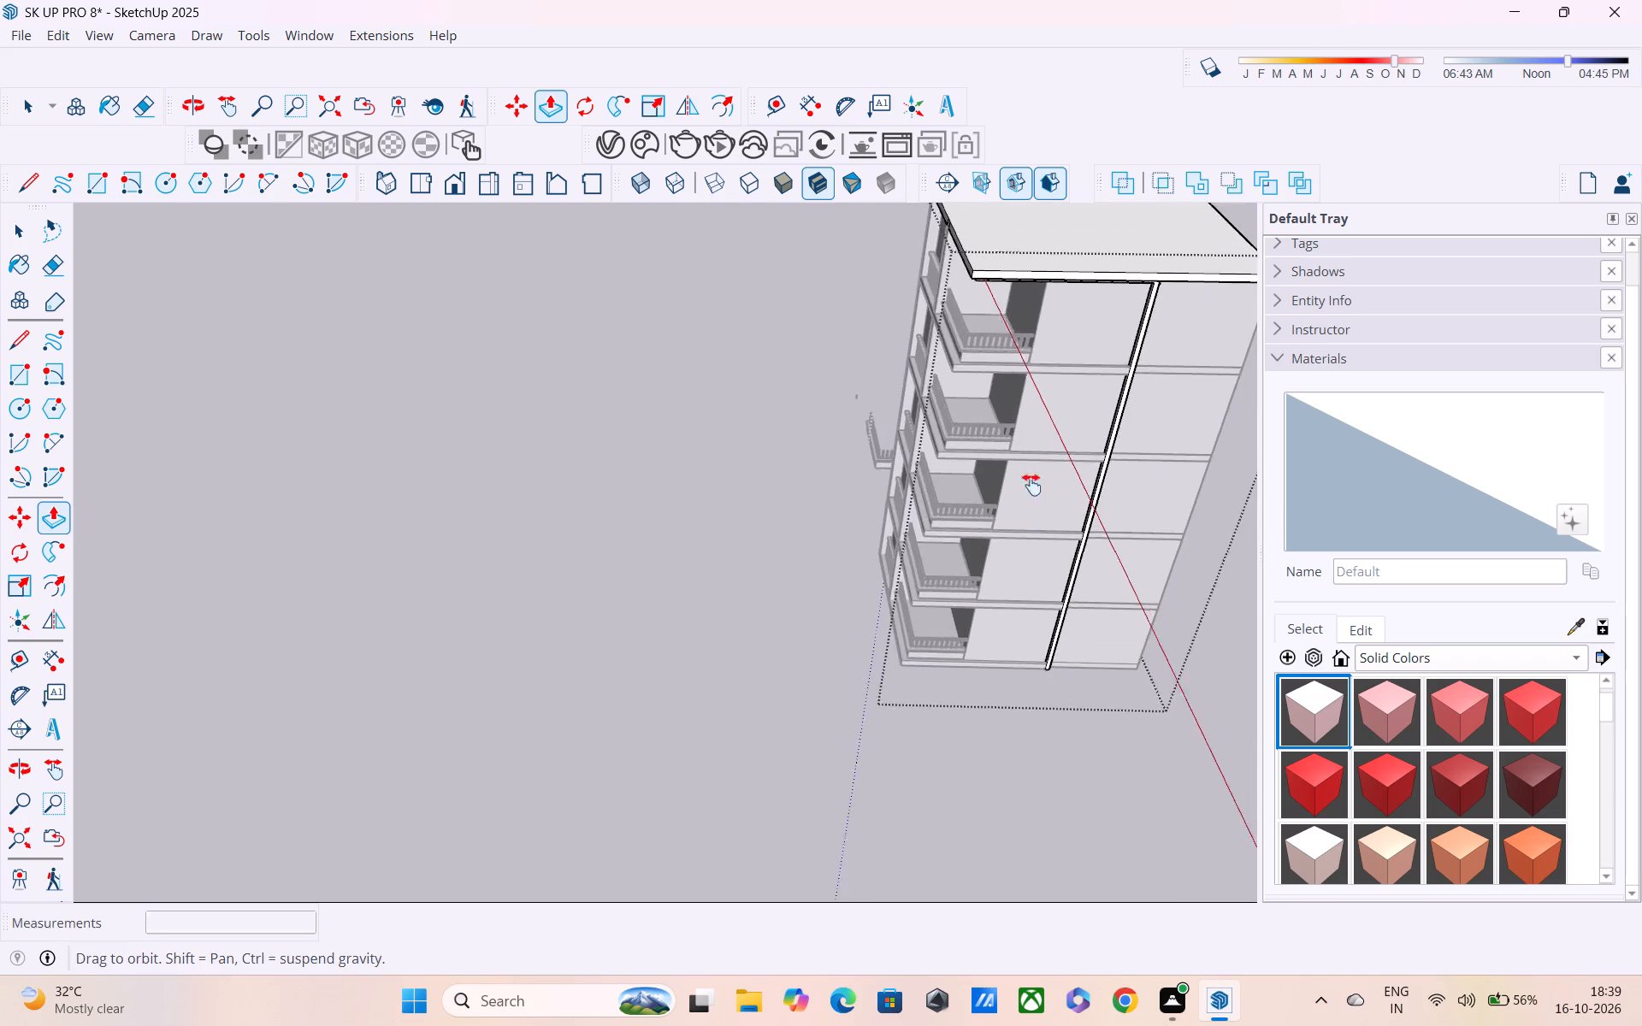
Close the vertical band for editing and examine the whole building from the facade and from above.
middle_click_drag(1031, 485, 796, 443, "shift")
key("space")
left_click(634, 290)
middle_click_drag(648, 363, 930, 291)
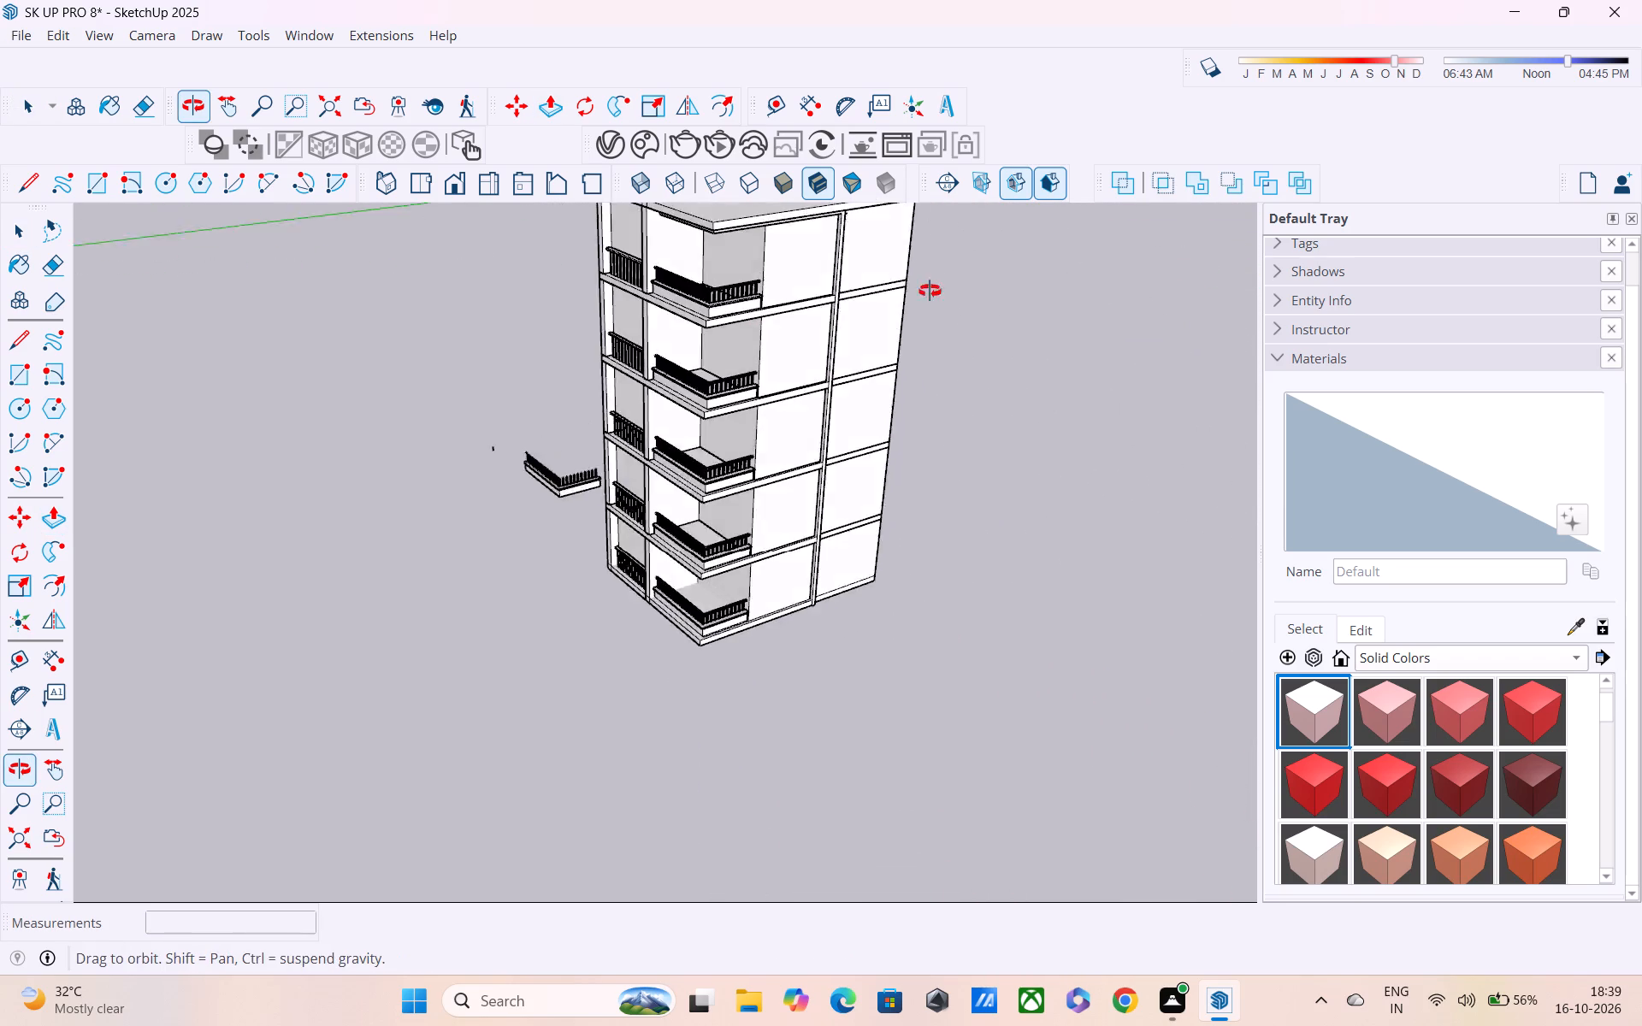
middle_click_drag(930, 291, 956, 233)
middle_click_drag(842, 363, 853, 243)
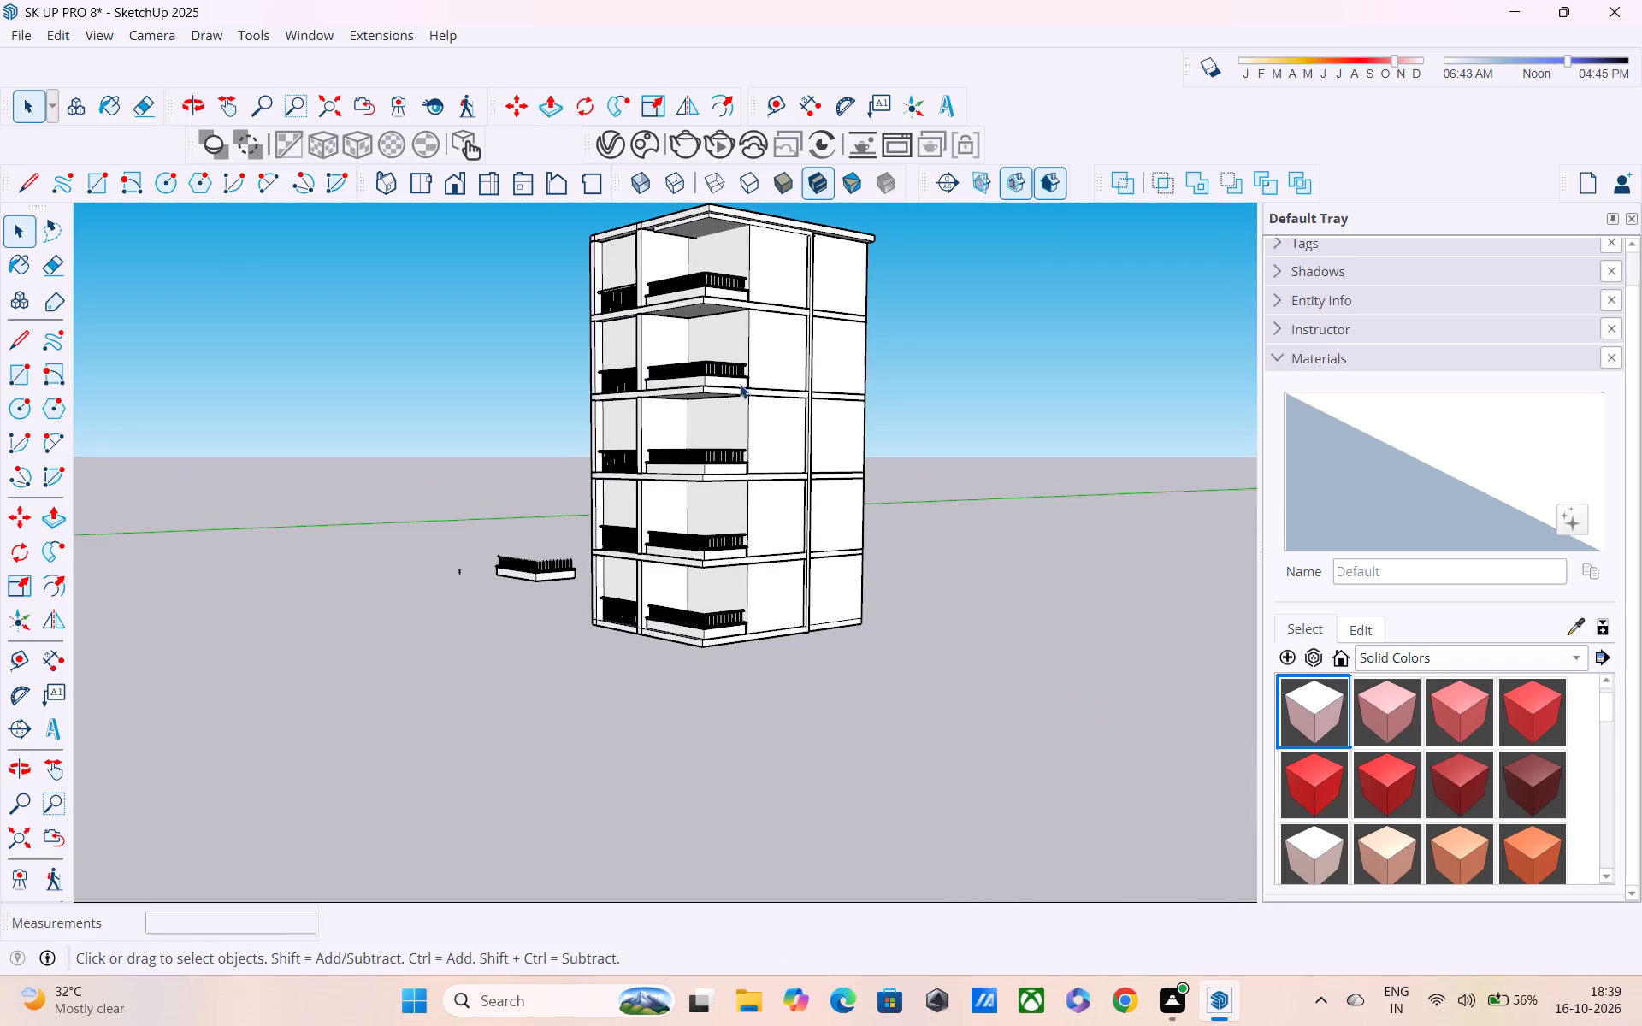
middle_click_drag(743, 403, 557, 398)
scroll(828, 335, "up", 1)
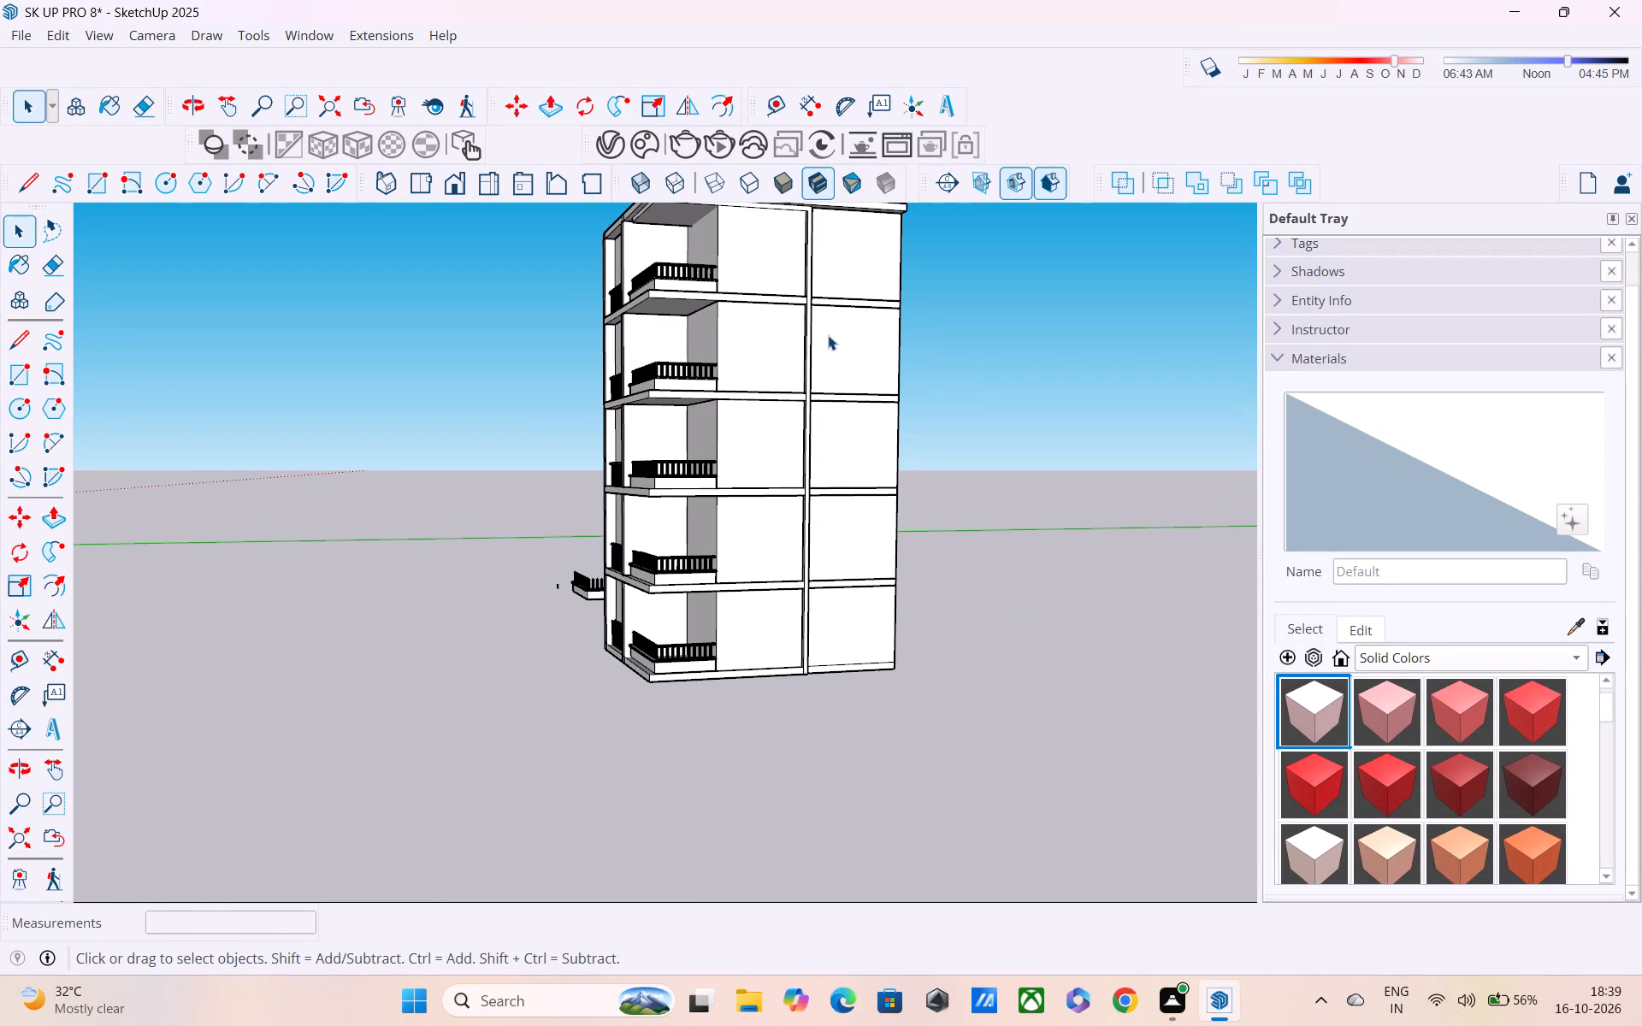
middle_click_drag(783, 282, 889, 623)
scroll(784, 428, "up", 1)
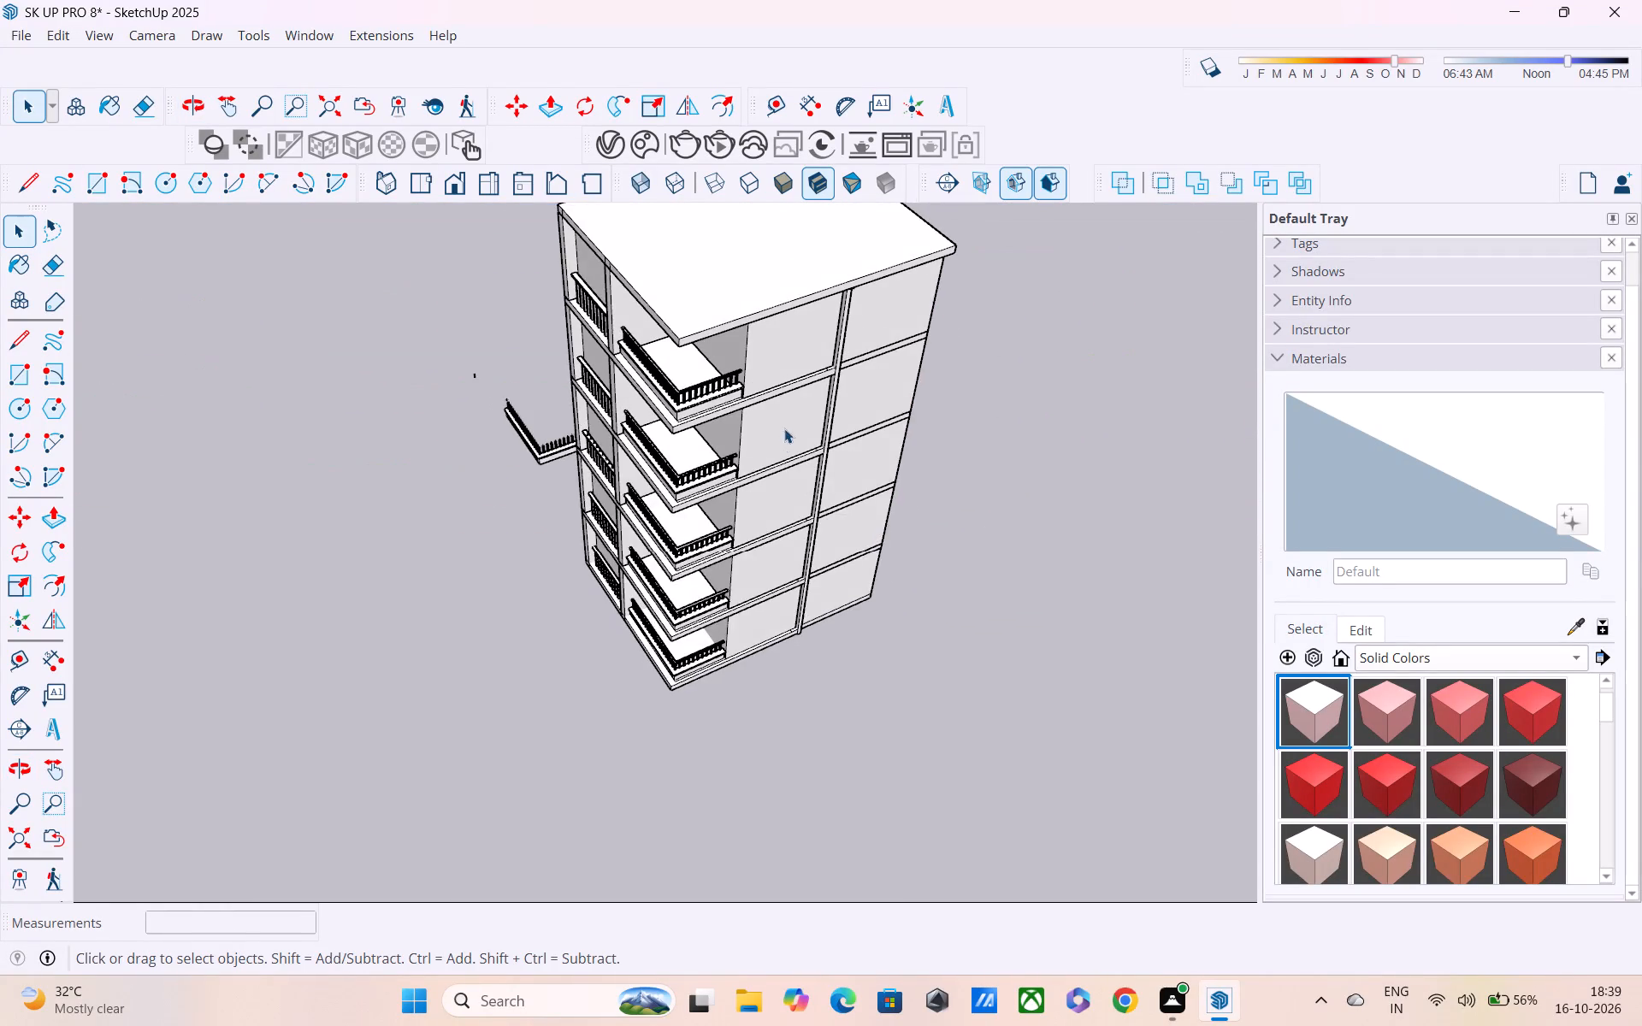
Offset the outline of the roof slab's top face inwards by about 11 3/8" to form a border strip.
scroll(784, 428, "up", 2)
middle_click_drag(769, 453, 819, 642, "shift")
scroll(558, 314, "up", 3)
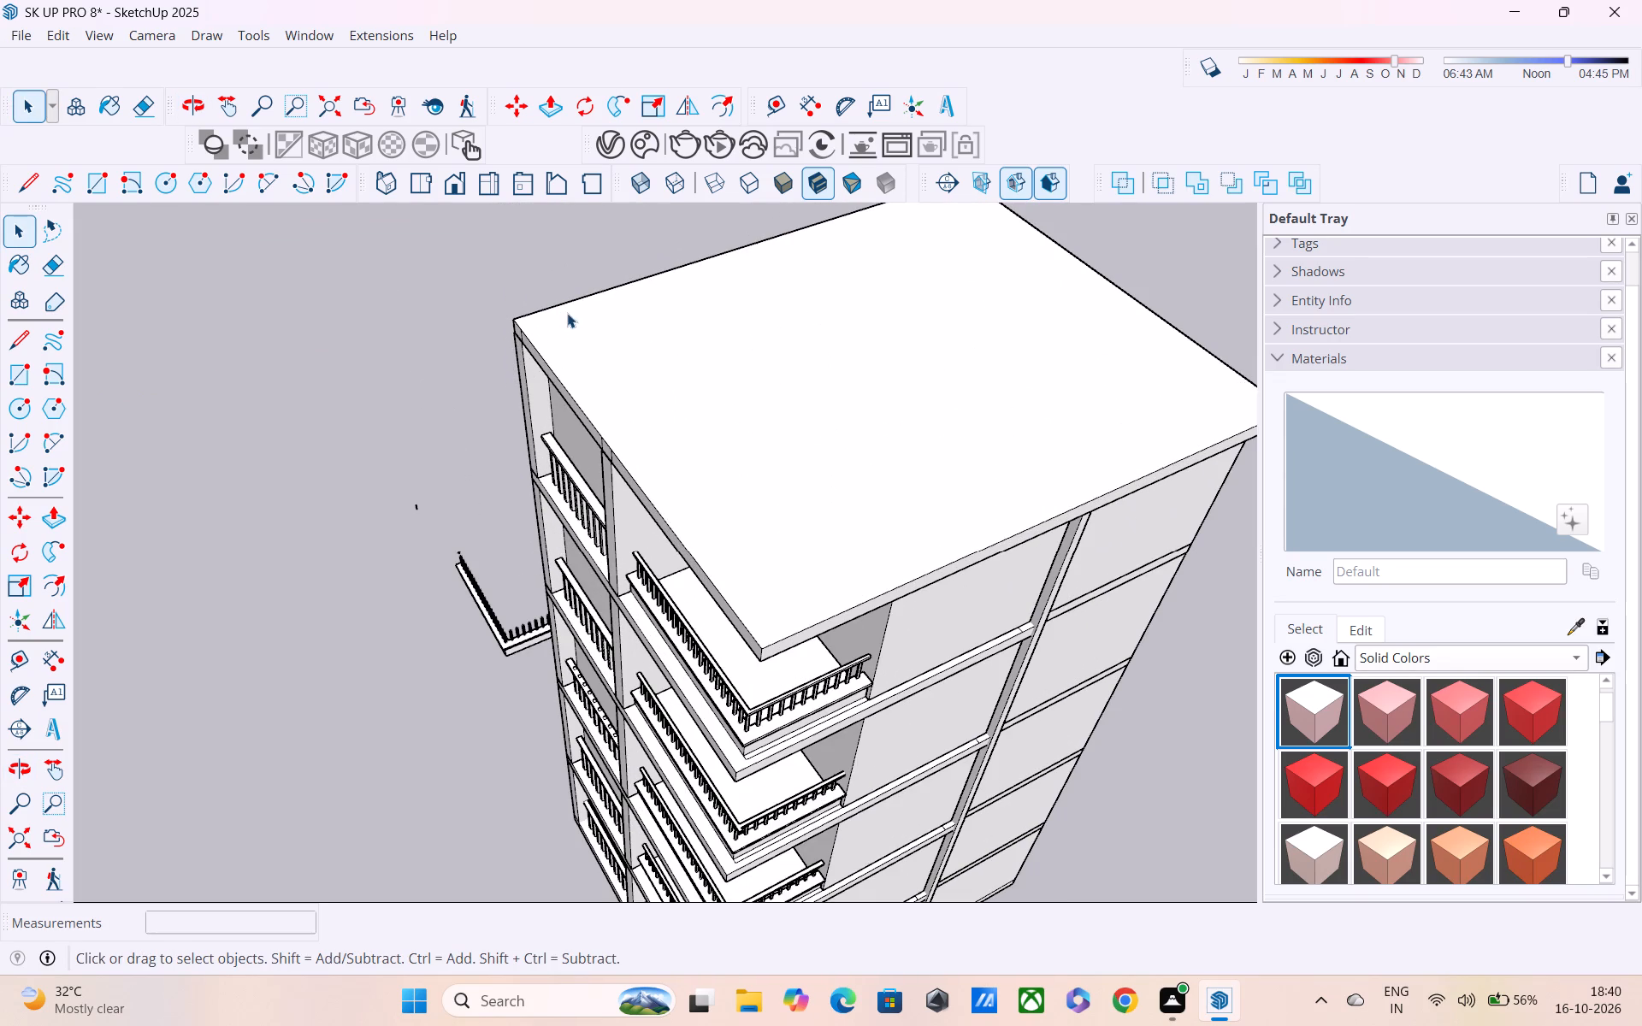
key("f")
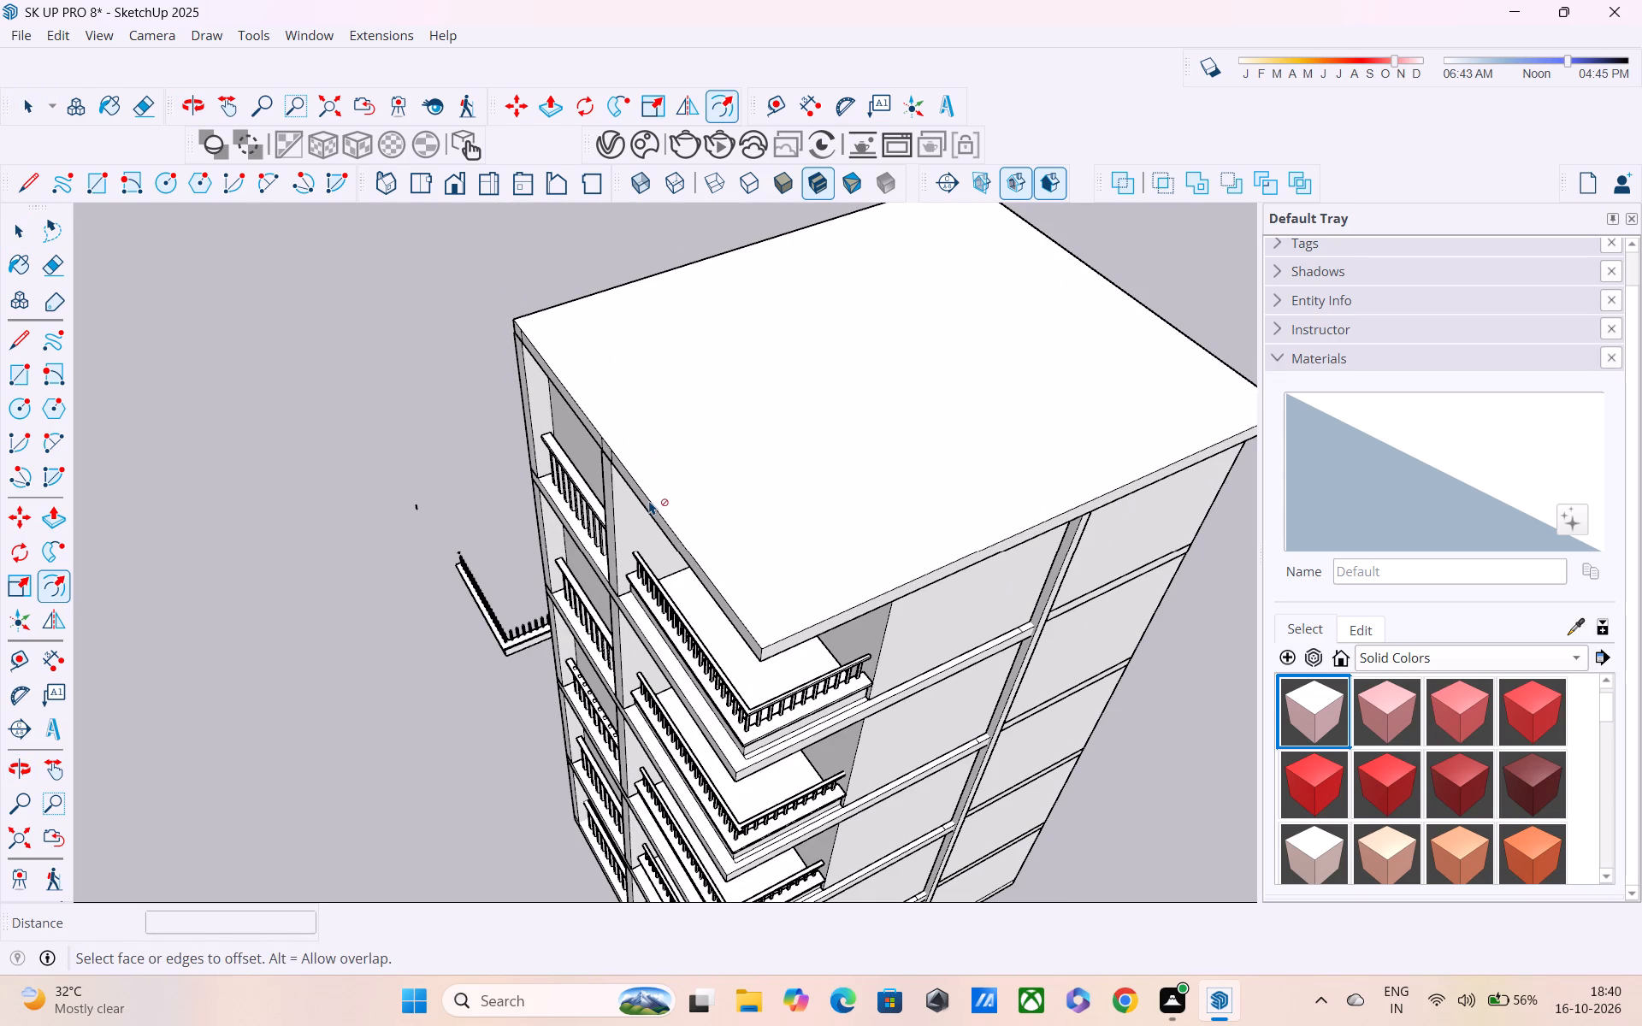
key("space")
left_click(659, 502)
double_click(659, 502)
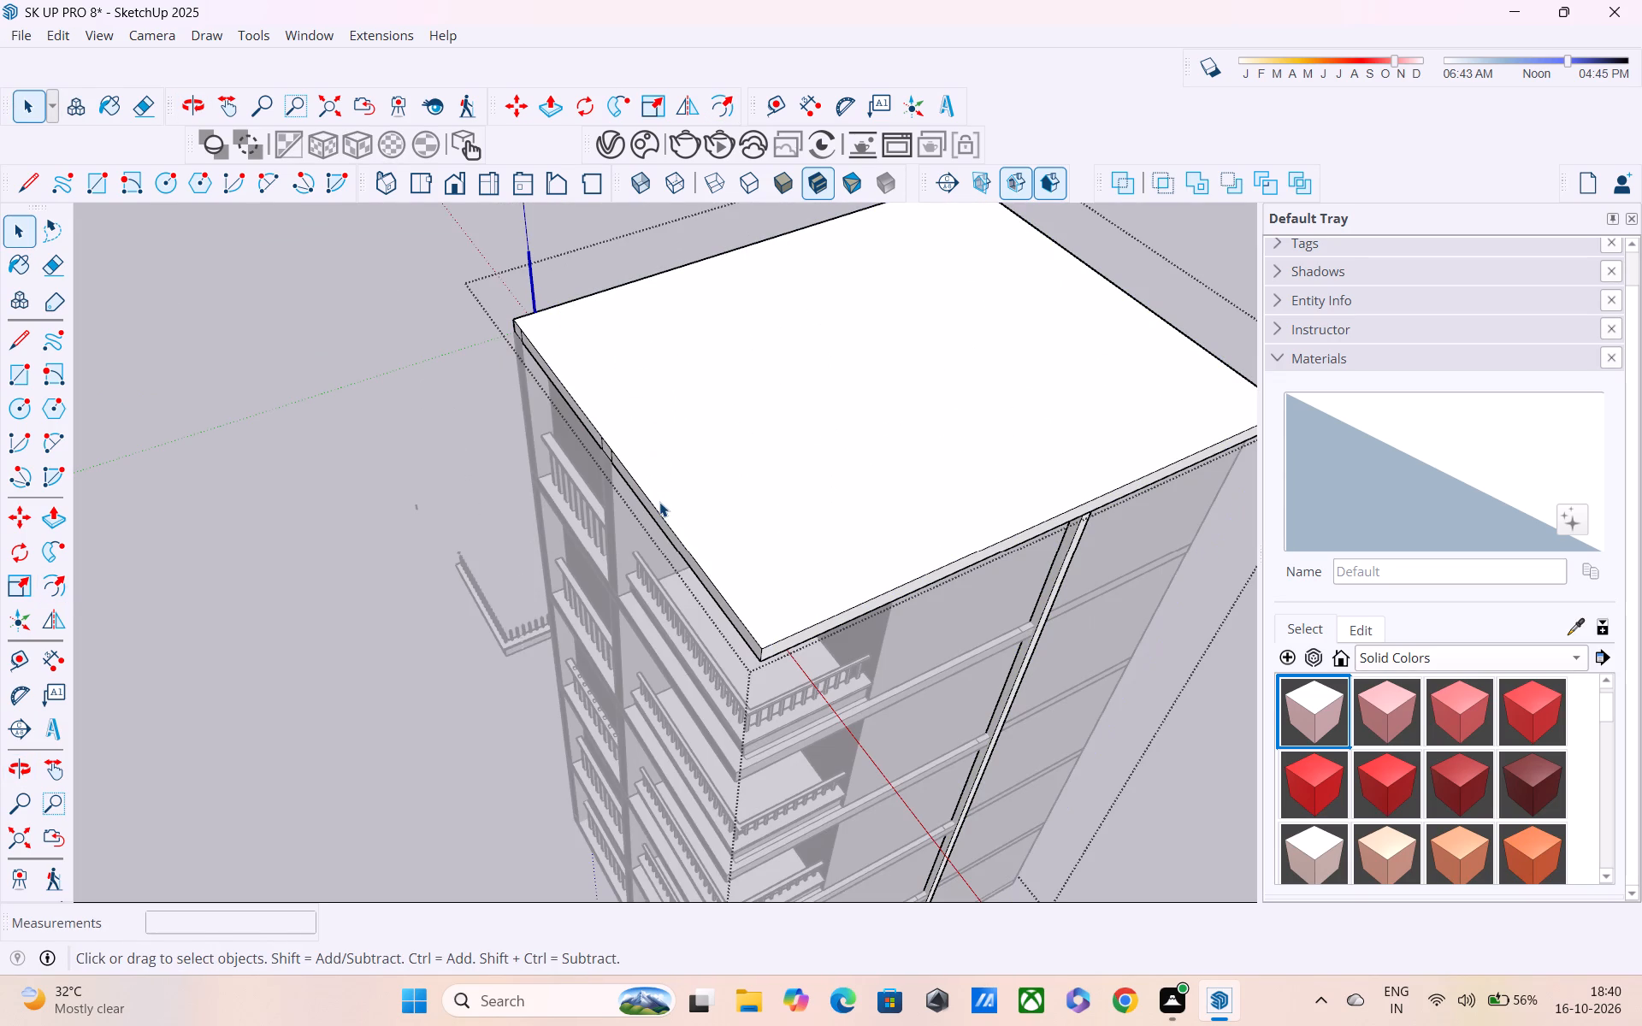
key("f")
left_click(659, 504)
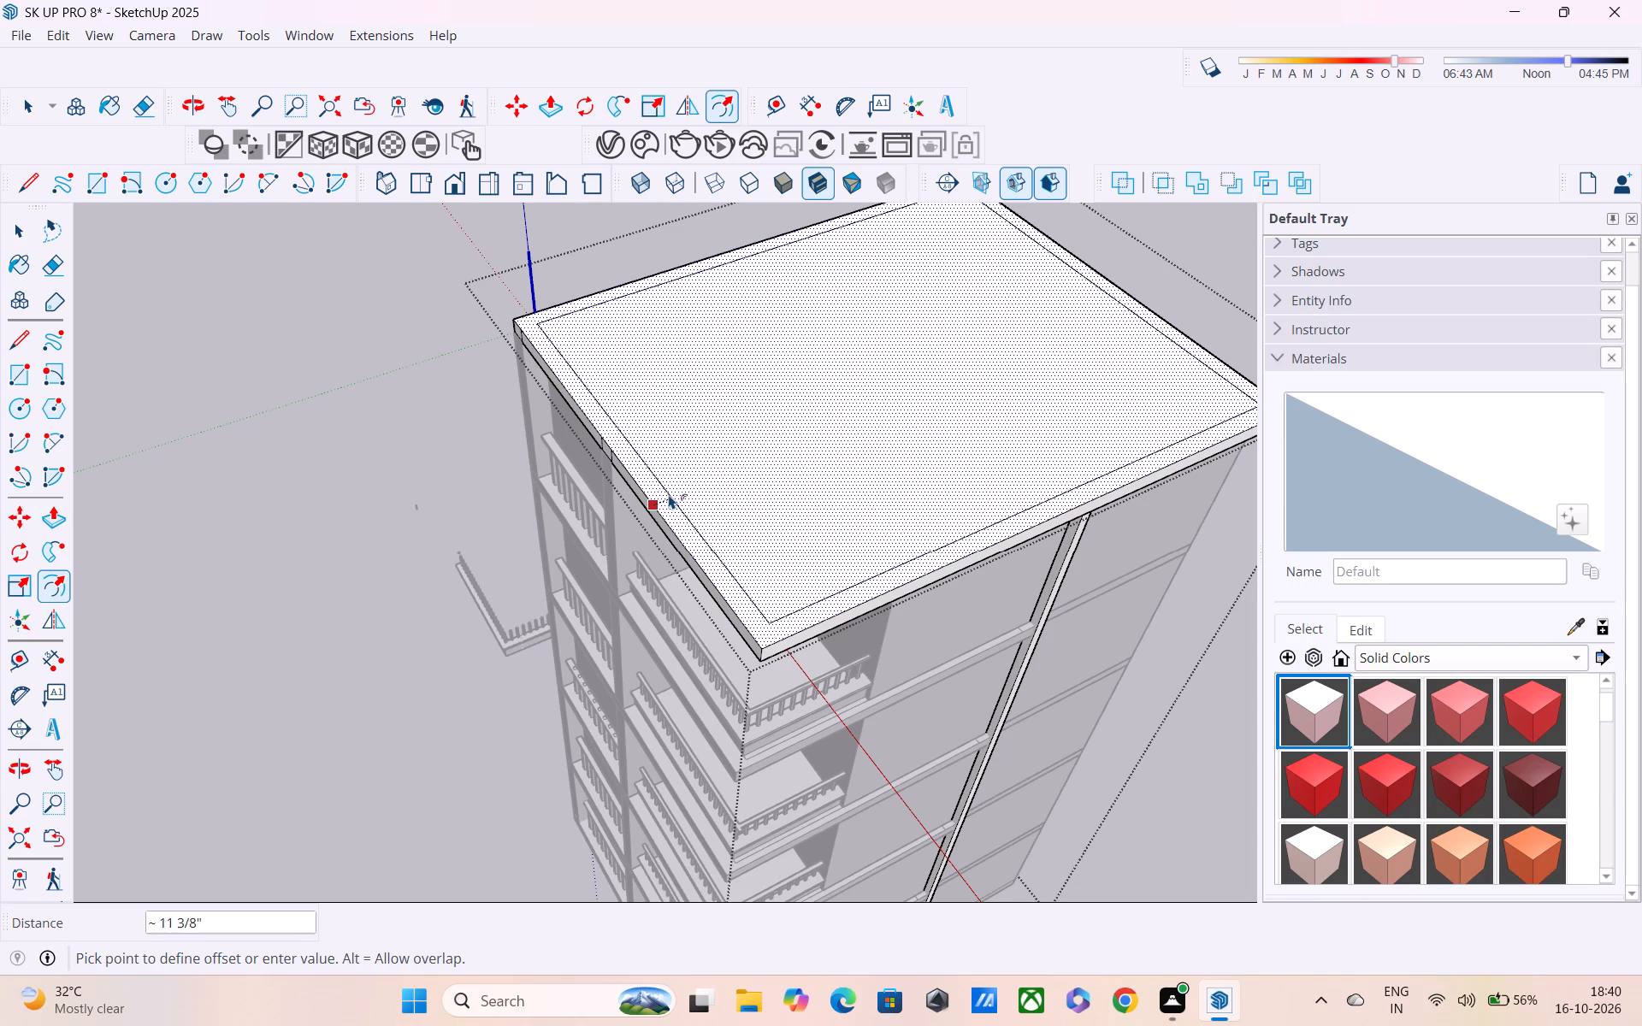
left_click(669, 494)
Pull the border strip around the roof slab's edge up 3' to form a parapet.
scroll(670, 534, "up", 1)
key("p")
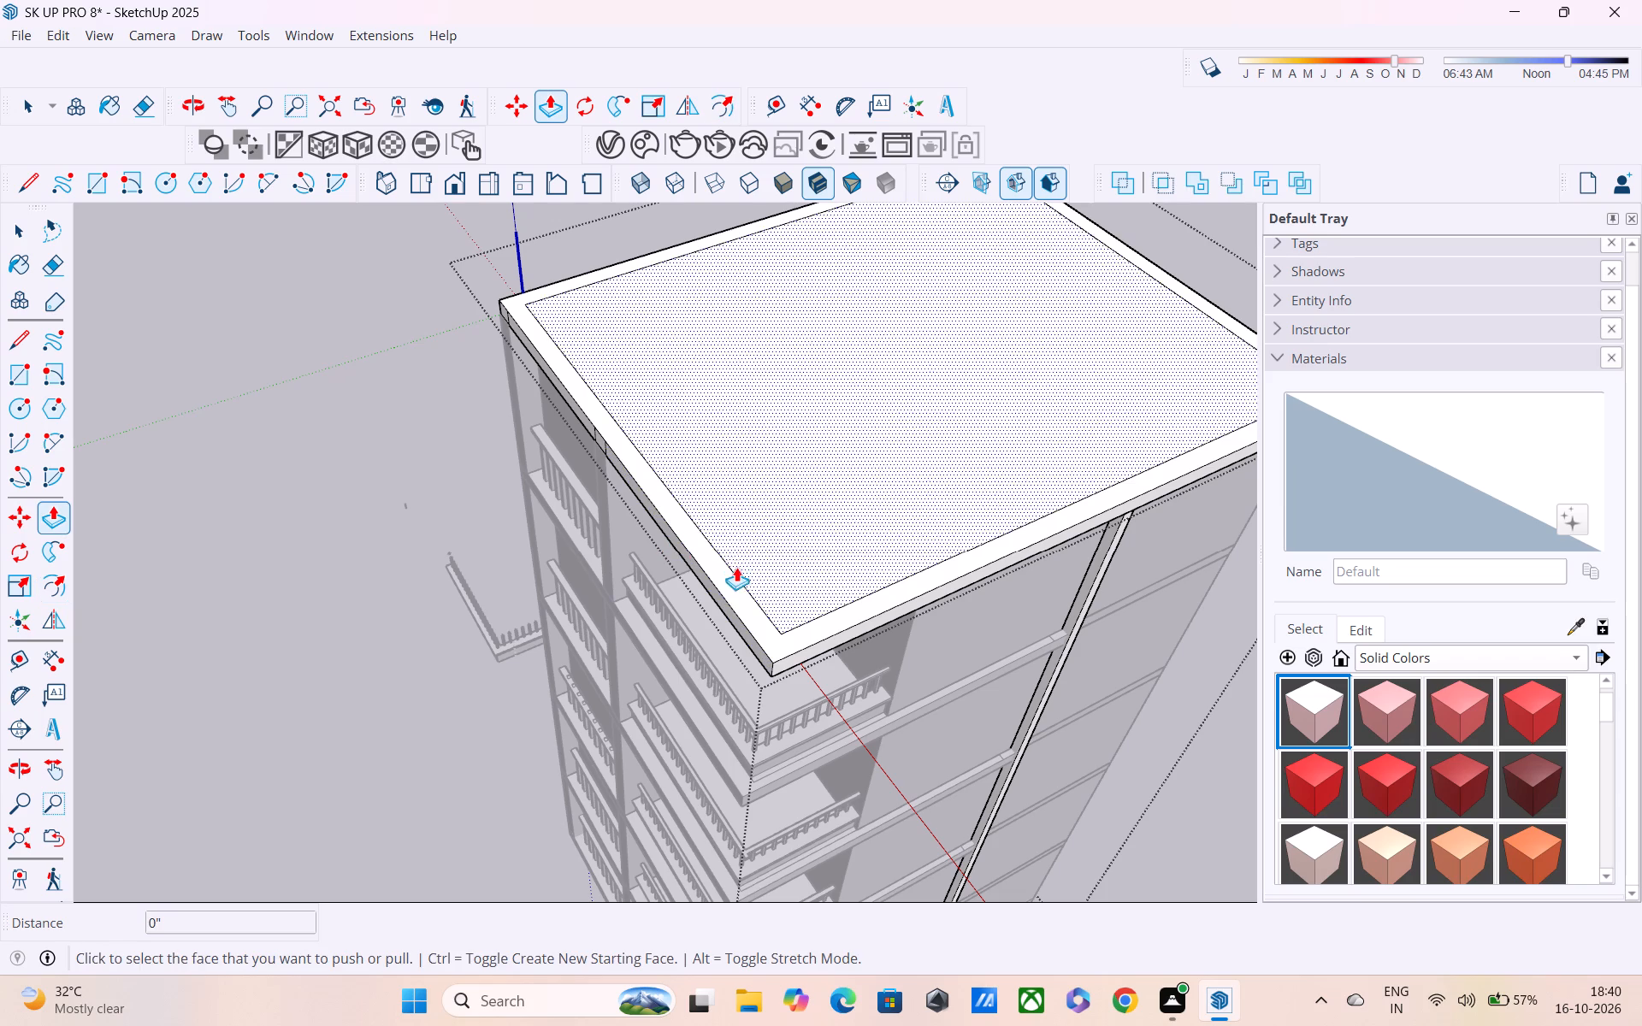
left_click(734, 586)
scroll(732, 543, "down", 3)
middle_click_drag(732, 543, 775, 351)
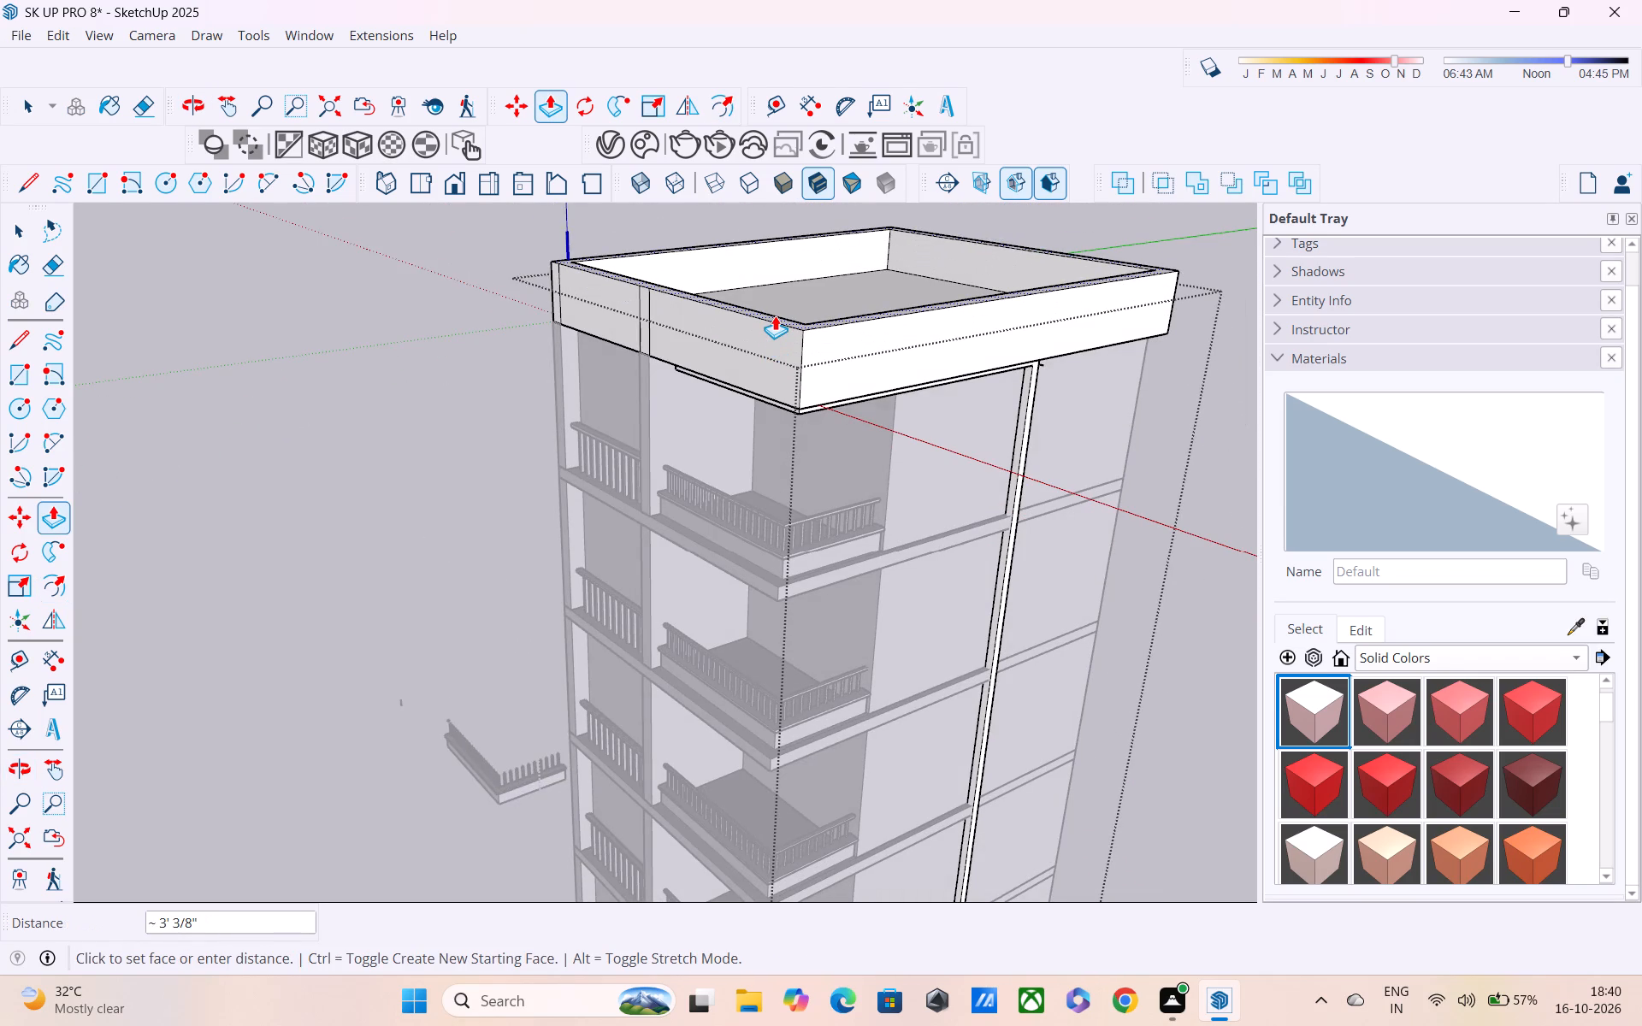
type("3'")
key("Return")
Erase the two leftover vertical edges on the parapet's outer face above the railed balcony columns.
middle_click_drag(789, 356, 1256, 254)
scroll(768, 340, "up", 3)
key("e")
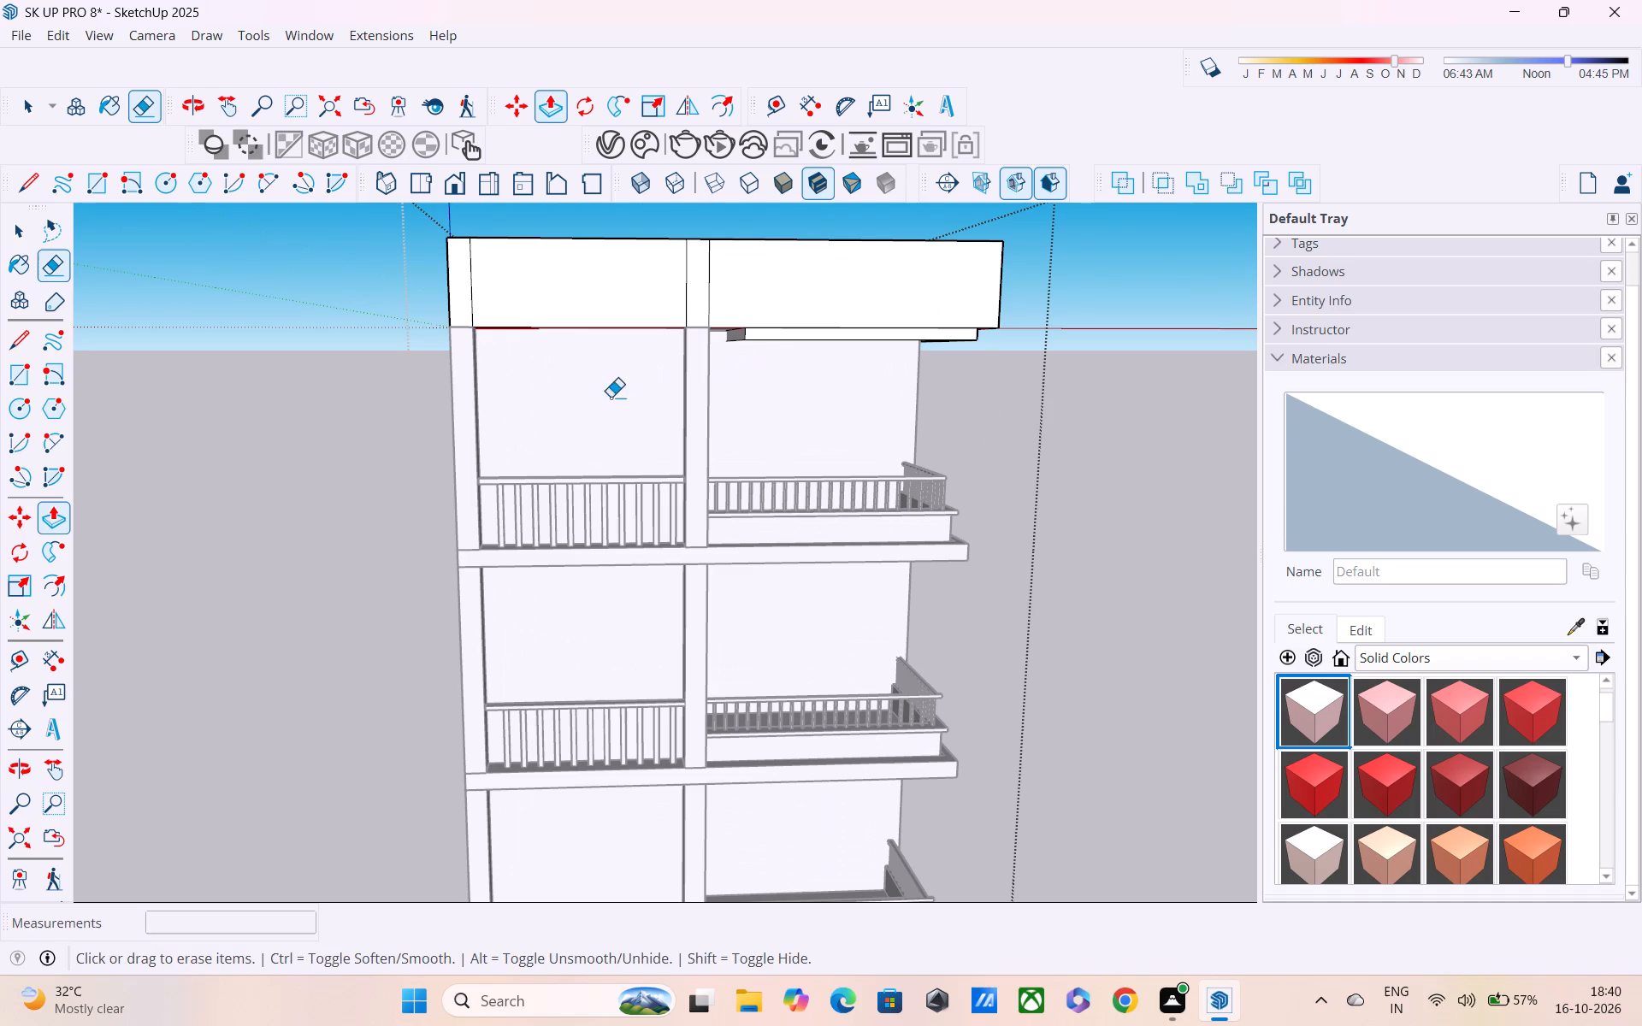
left_click_drag(724, 292, 676, 295)
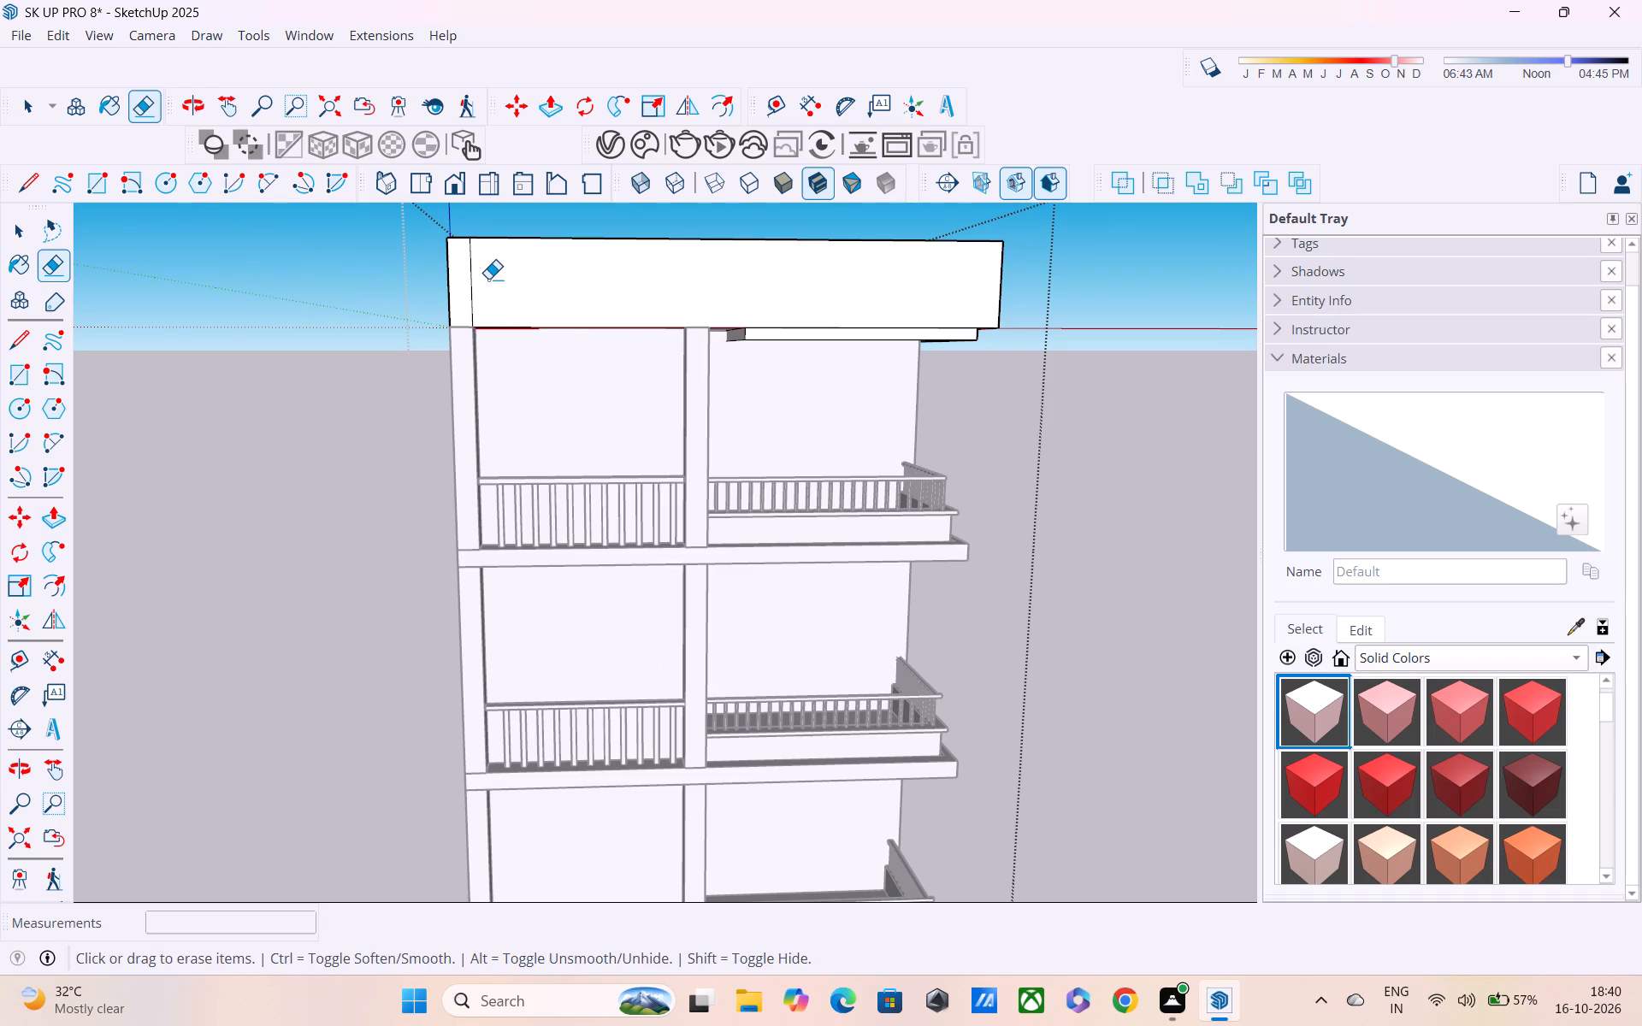
left_click_drag(475, 280, 437, 293)
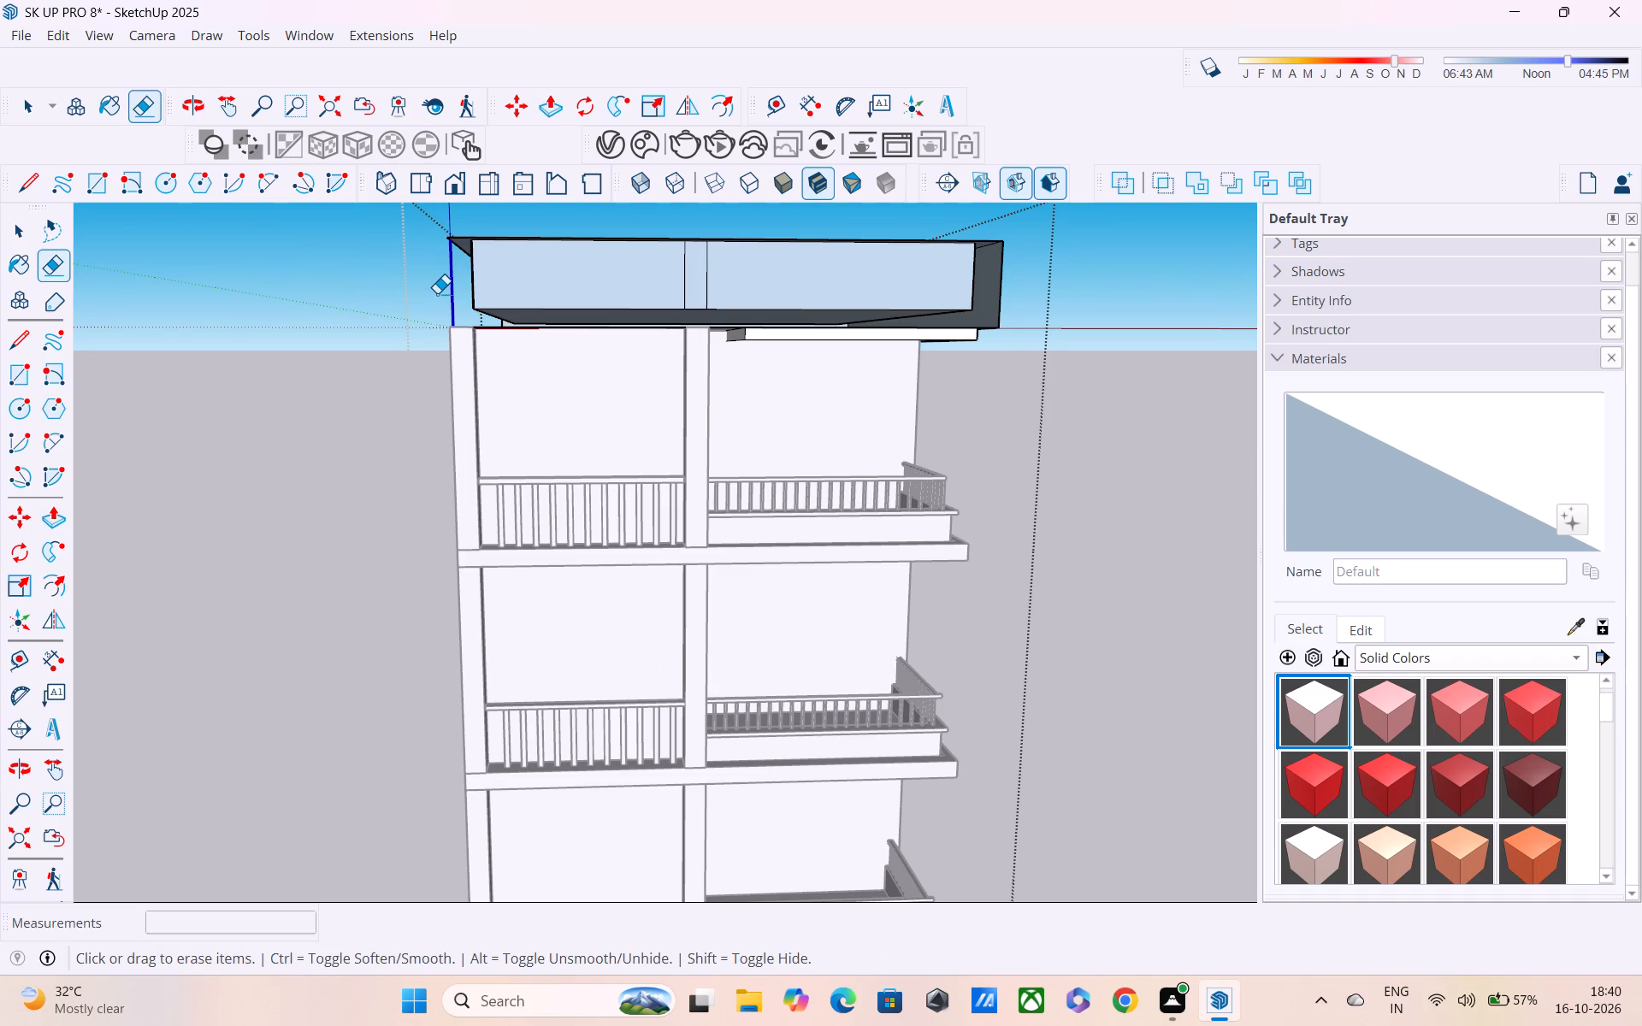
key("ctrl+z")
left_click(472, 276)
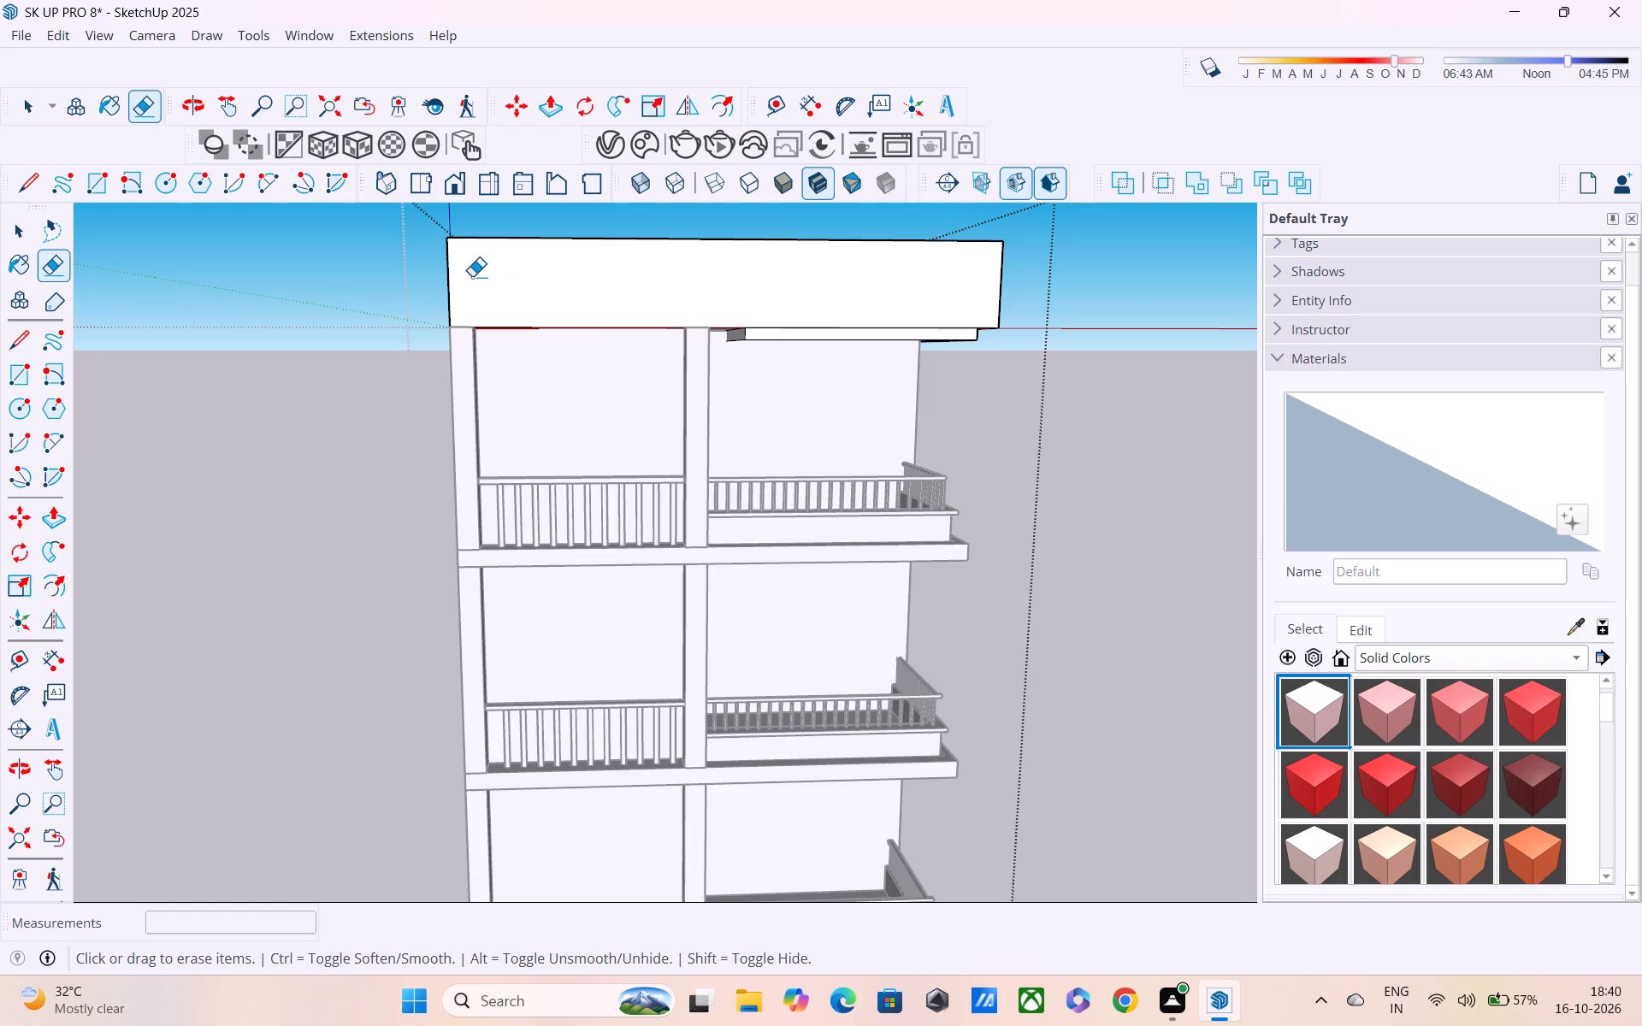
Examine the roof parapet and the facades below it from all sides of the building.
scroll(472, 276, "down", 5)
middle_click_drag(651, 325, 185, 382)
middle_click_drag(721, 360, 344, 416)
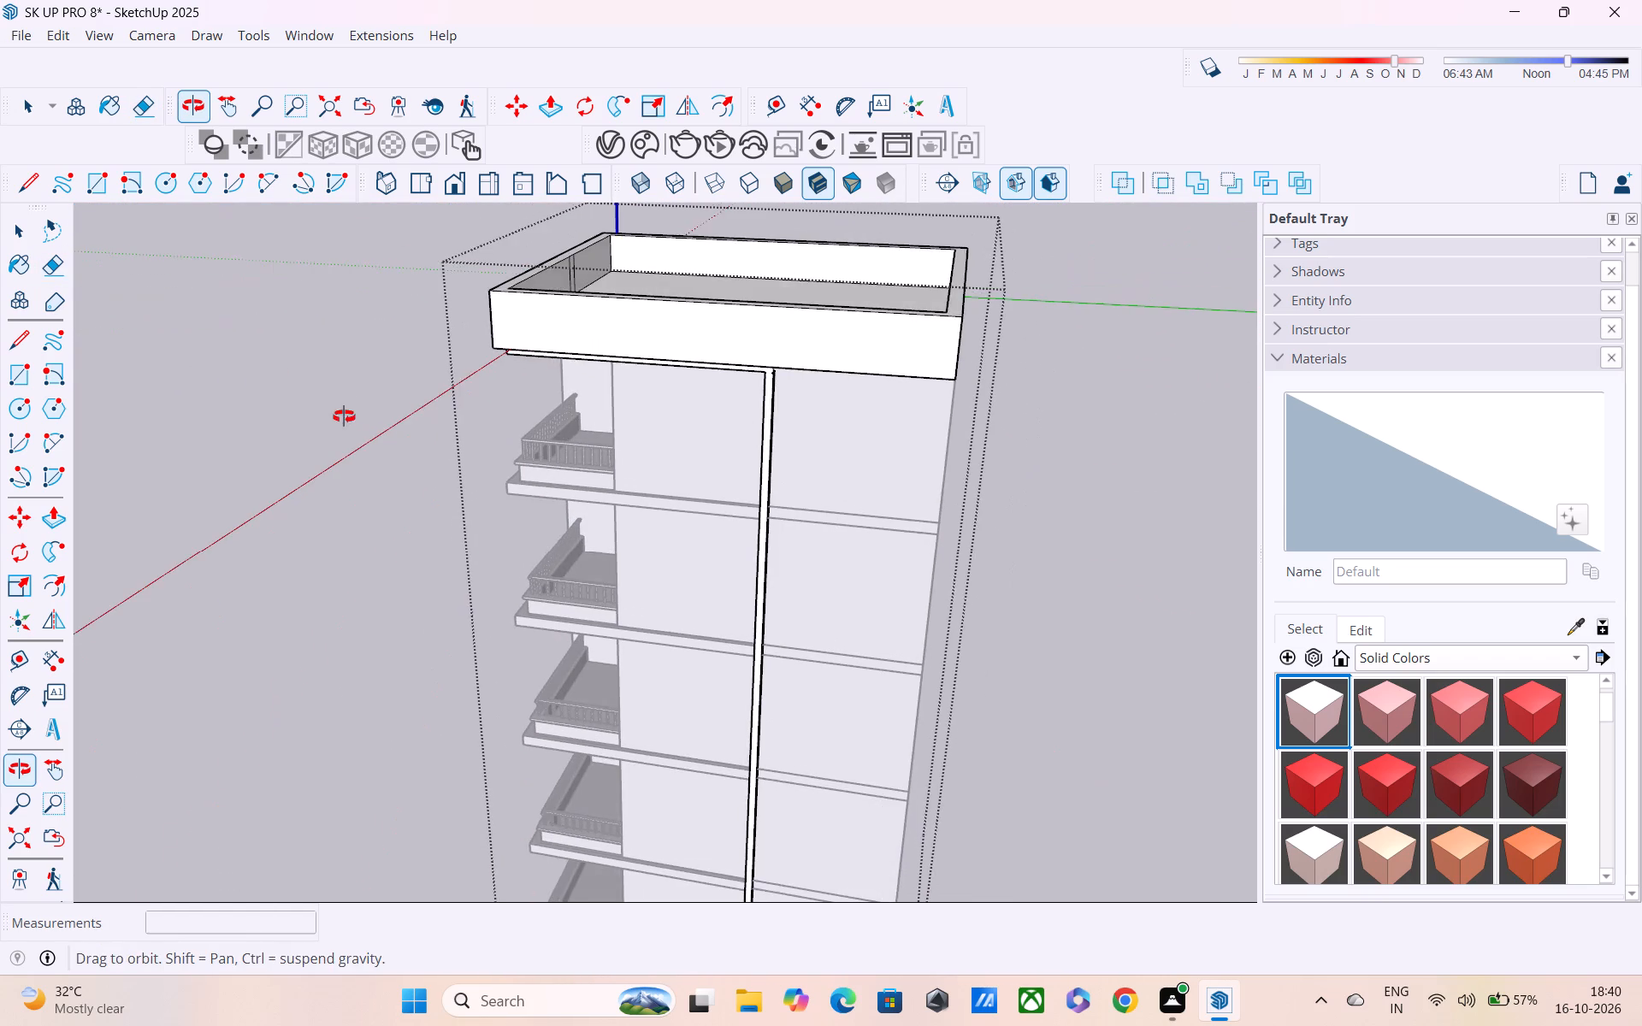
middle_click_drag(344, 416, 344, 416)
scroll(344, 413, "down", 2)
middle_click_drag(366, 413, 721, 439)
scroll(704, 392, "down", 3)
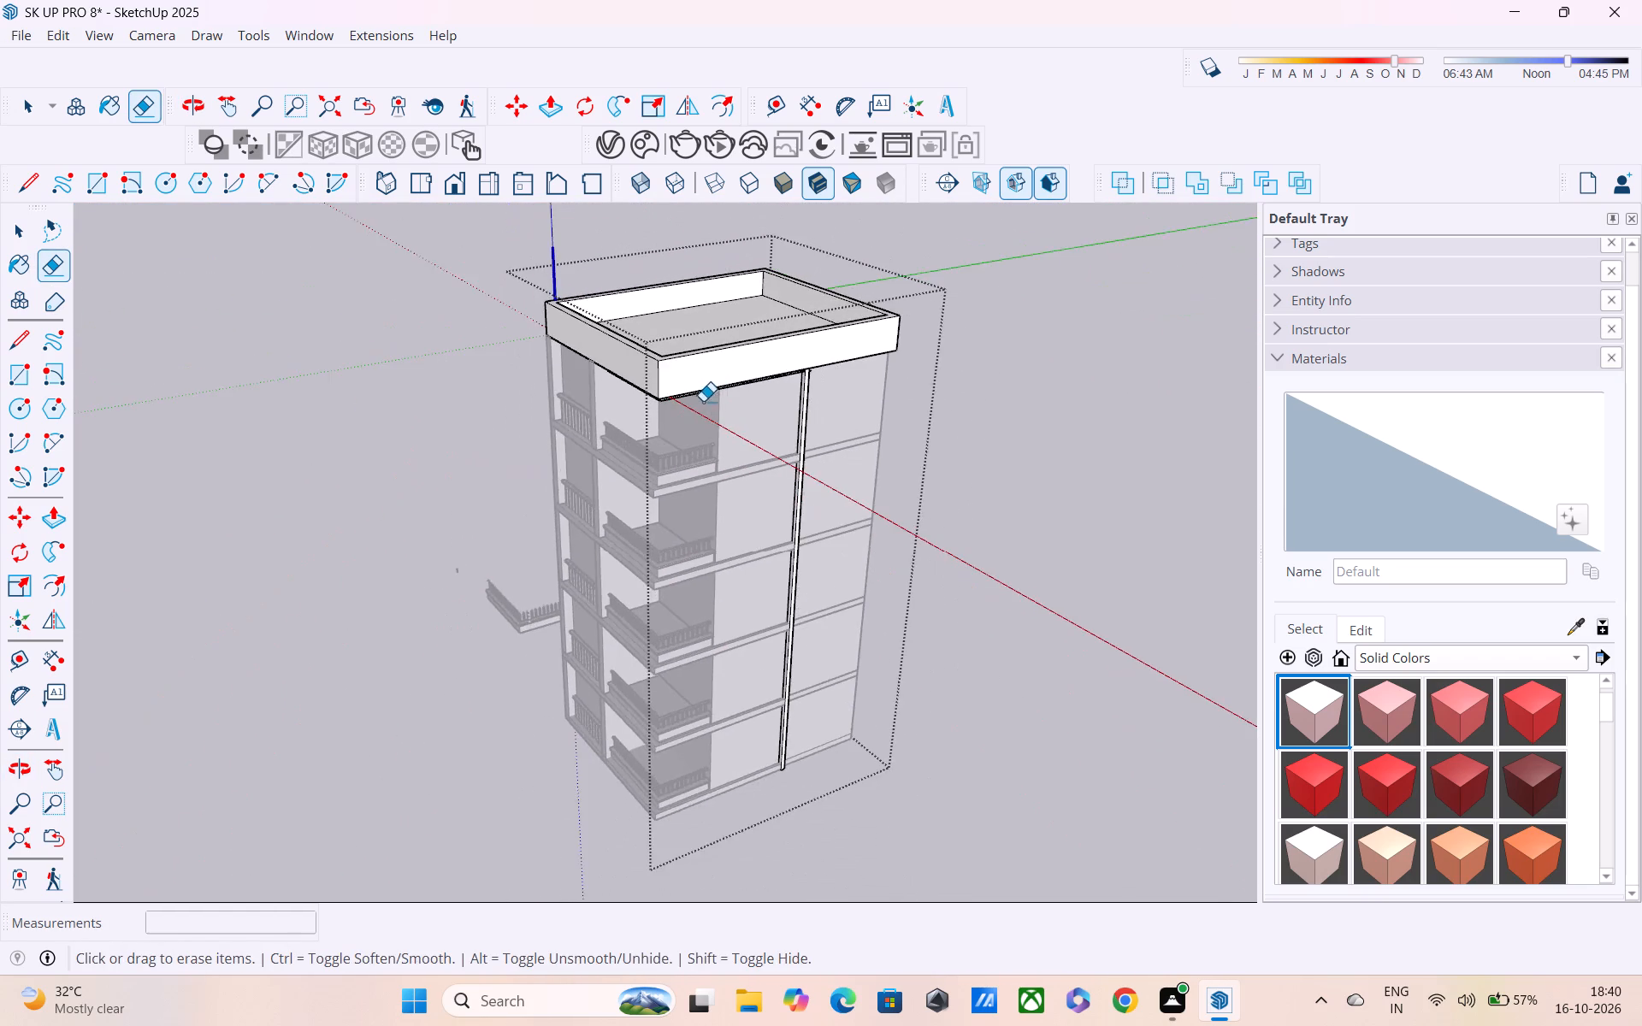
middle_click_drag(702, 402, 775, 220)
middle_click_drag(605, 392, 785, 184)
scroll(700, 315, "up", 1)
middle_click_drag(700, 321, 830, 407)
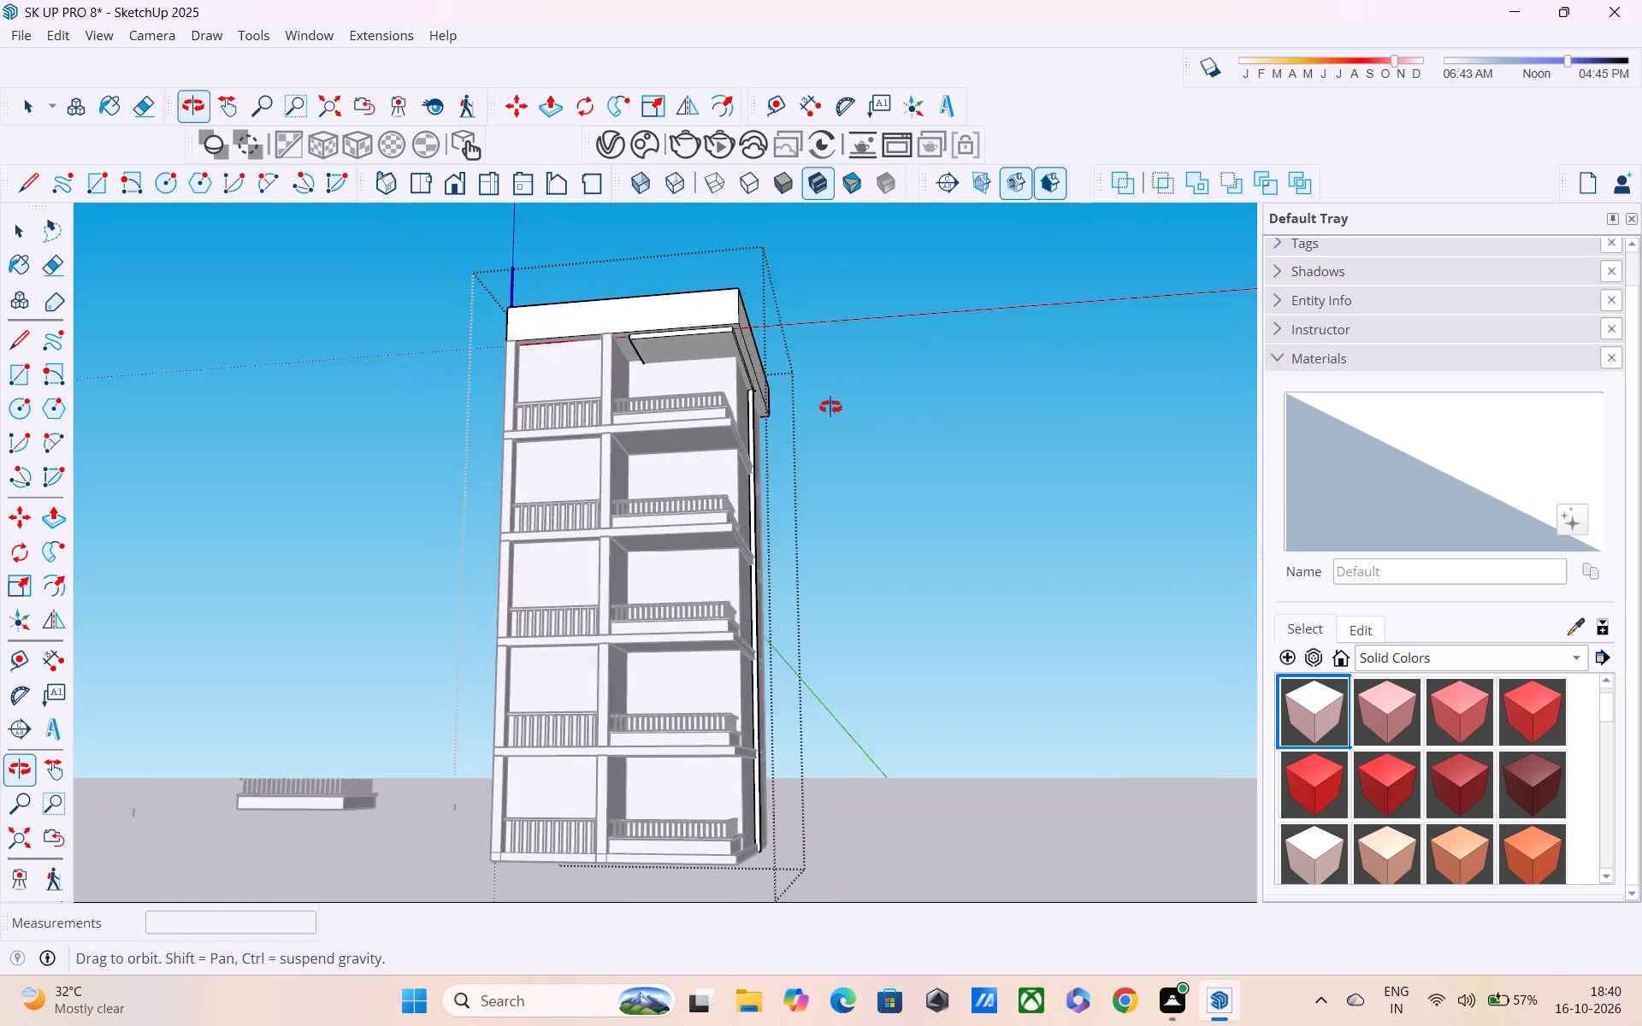
middle_click_drag(830, 407, 837, 410)
scroll(837, 410, "down", 1)
middle_click_drag(741, 429, 1197, 469)
middle_click_drag(181, 244, 493, 394)
scroll(507, 360, "up", 4)
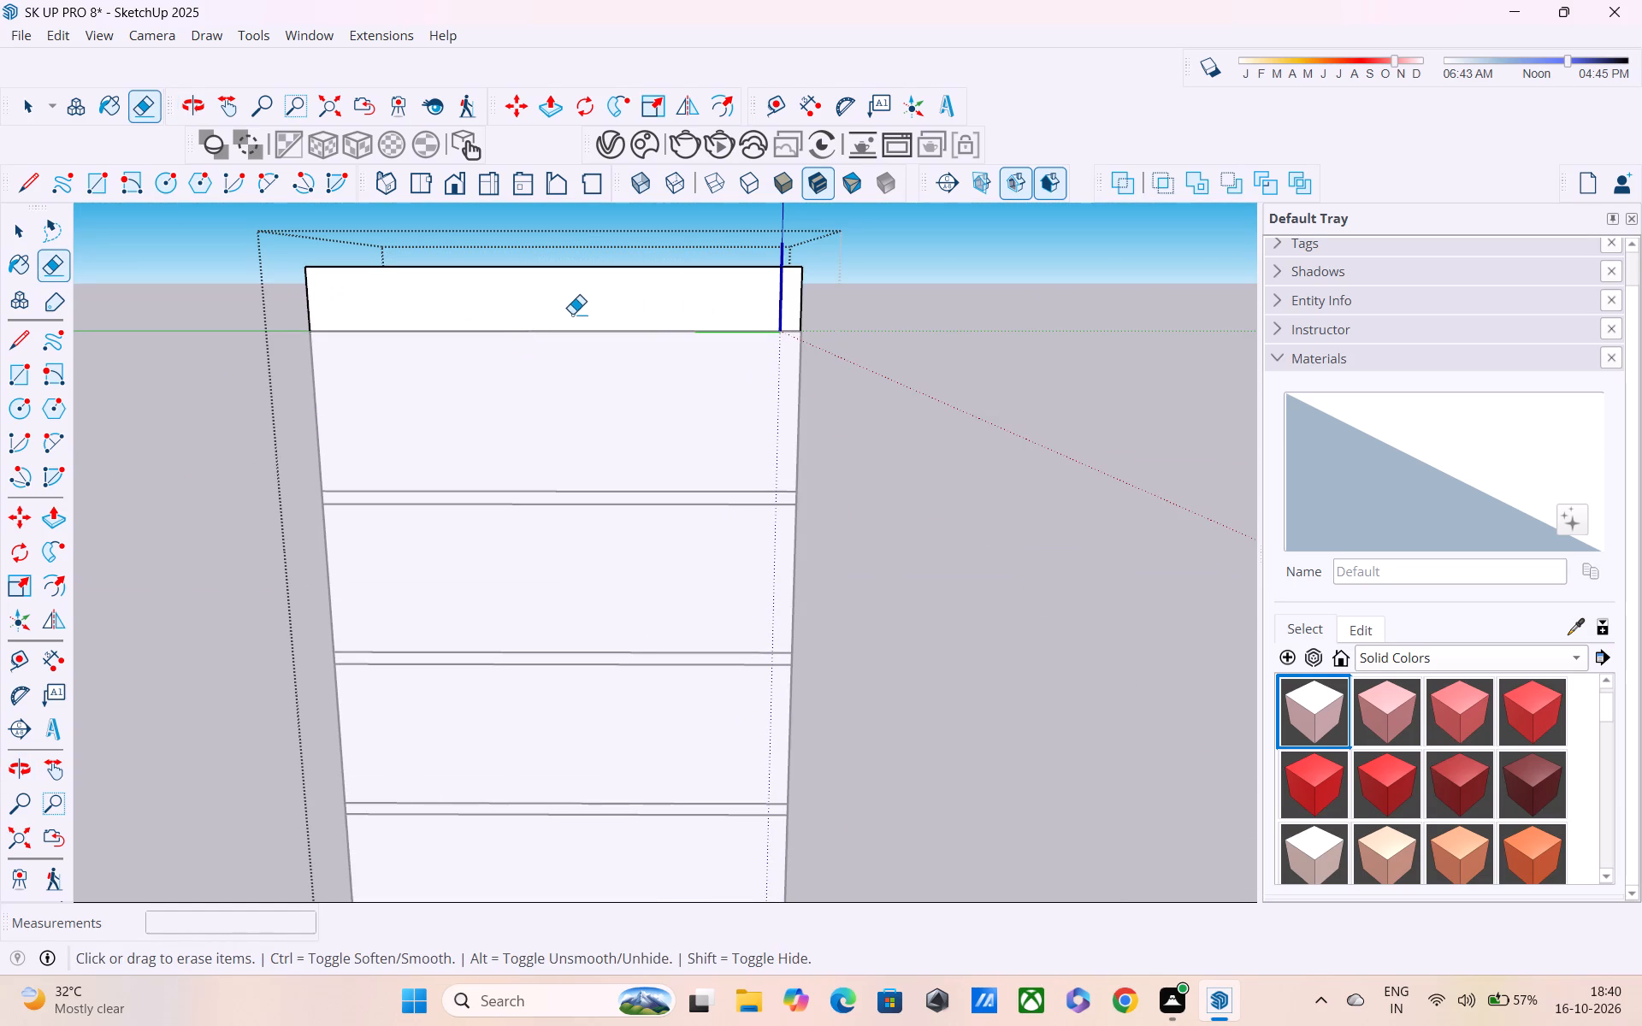
Push/pull the parapet's outer face above the plain rear facade.
key("space")
type("LP")
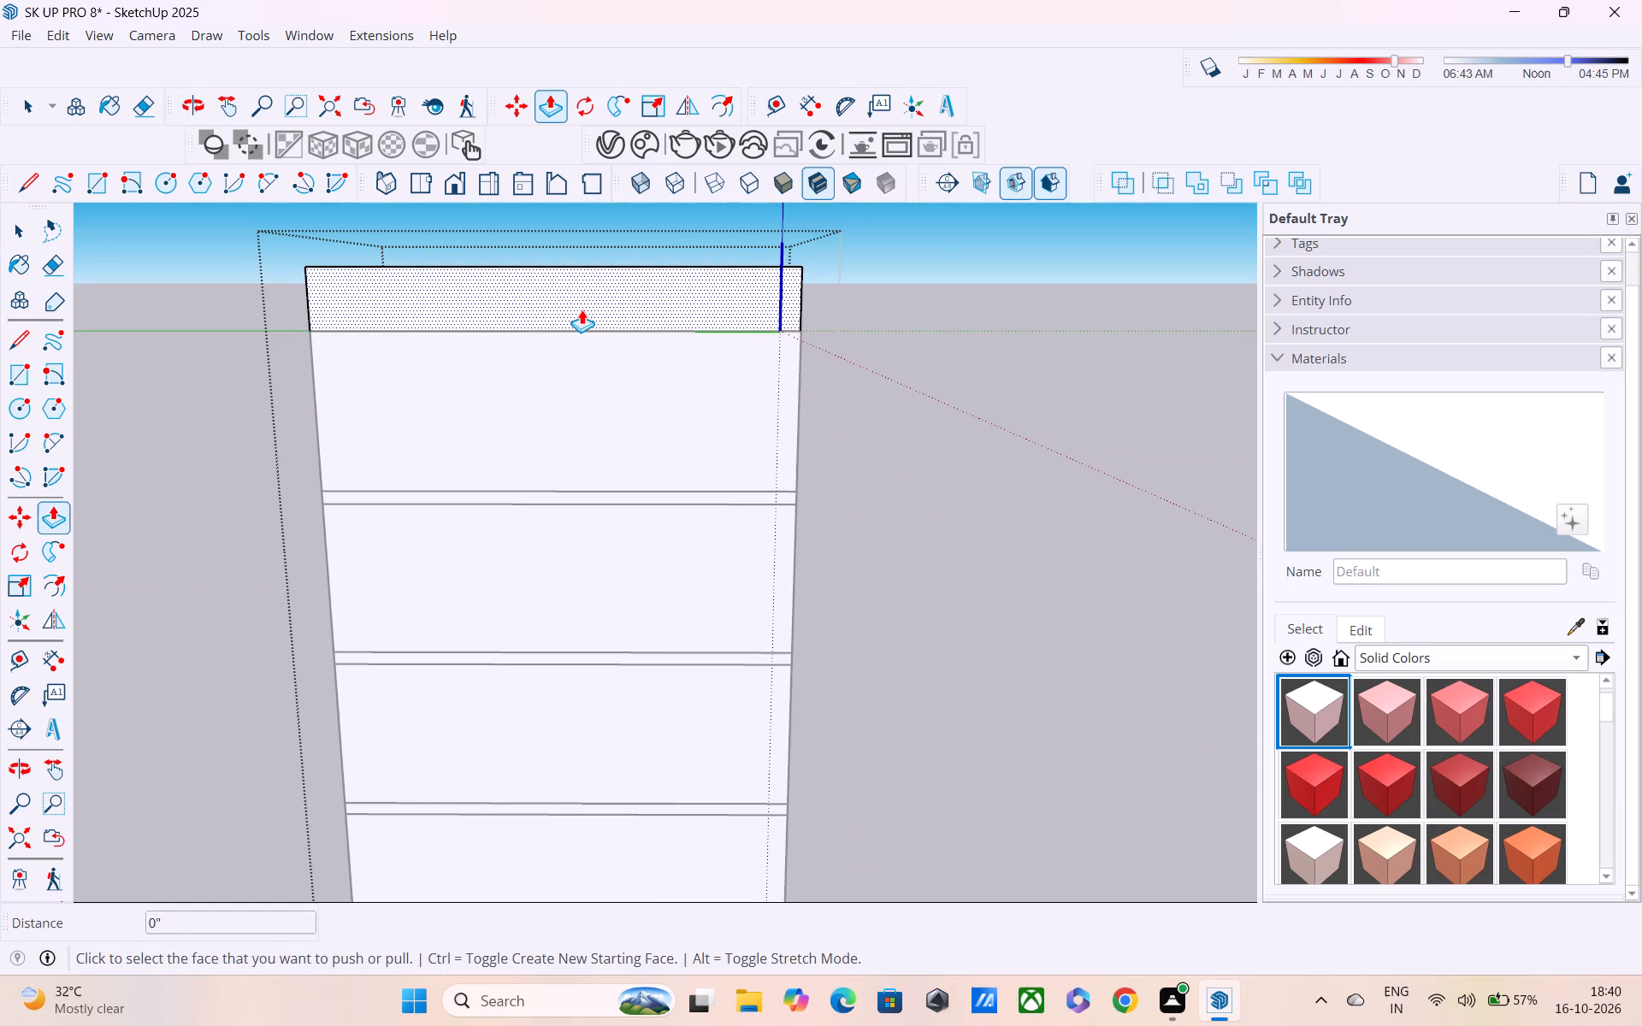
left_click(582, 308)
middle_click_drag(580, 311, 91, 208)
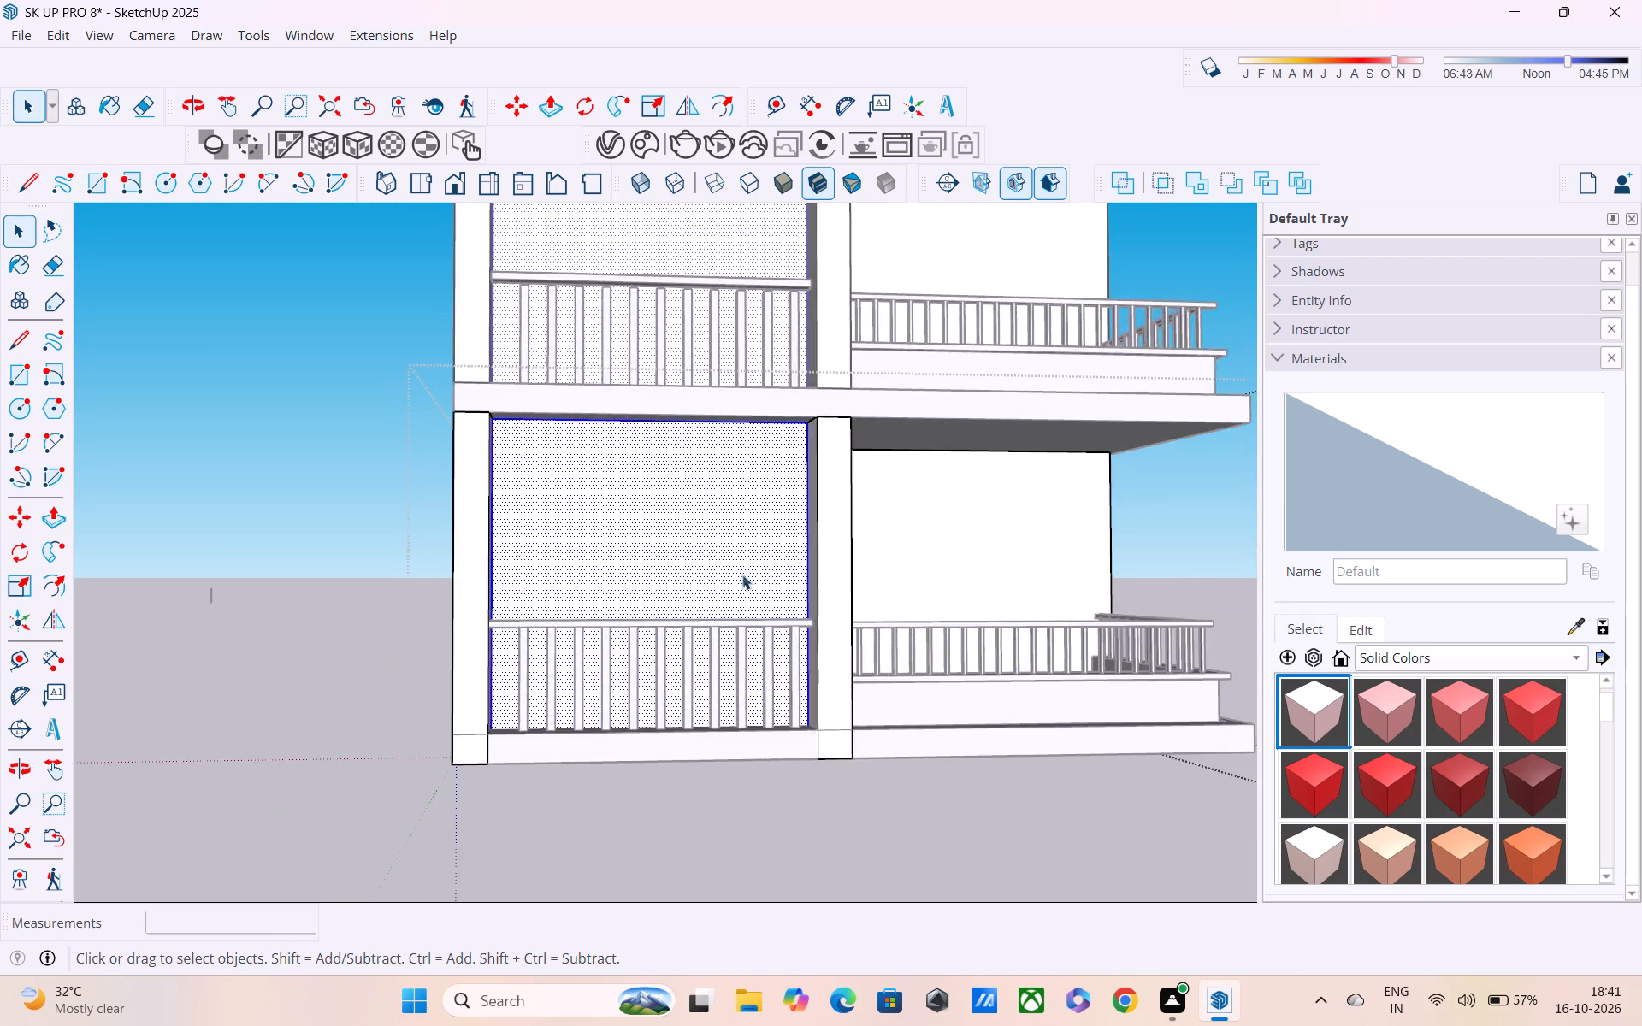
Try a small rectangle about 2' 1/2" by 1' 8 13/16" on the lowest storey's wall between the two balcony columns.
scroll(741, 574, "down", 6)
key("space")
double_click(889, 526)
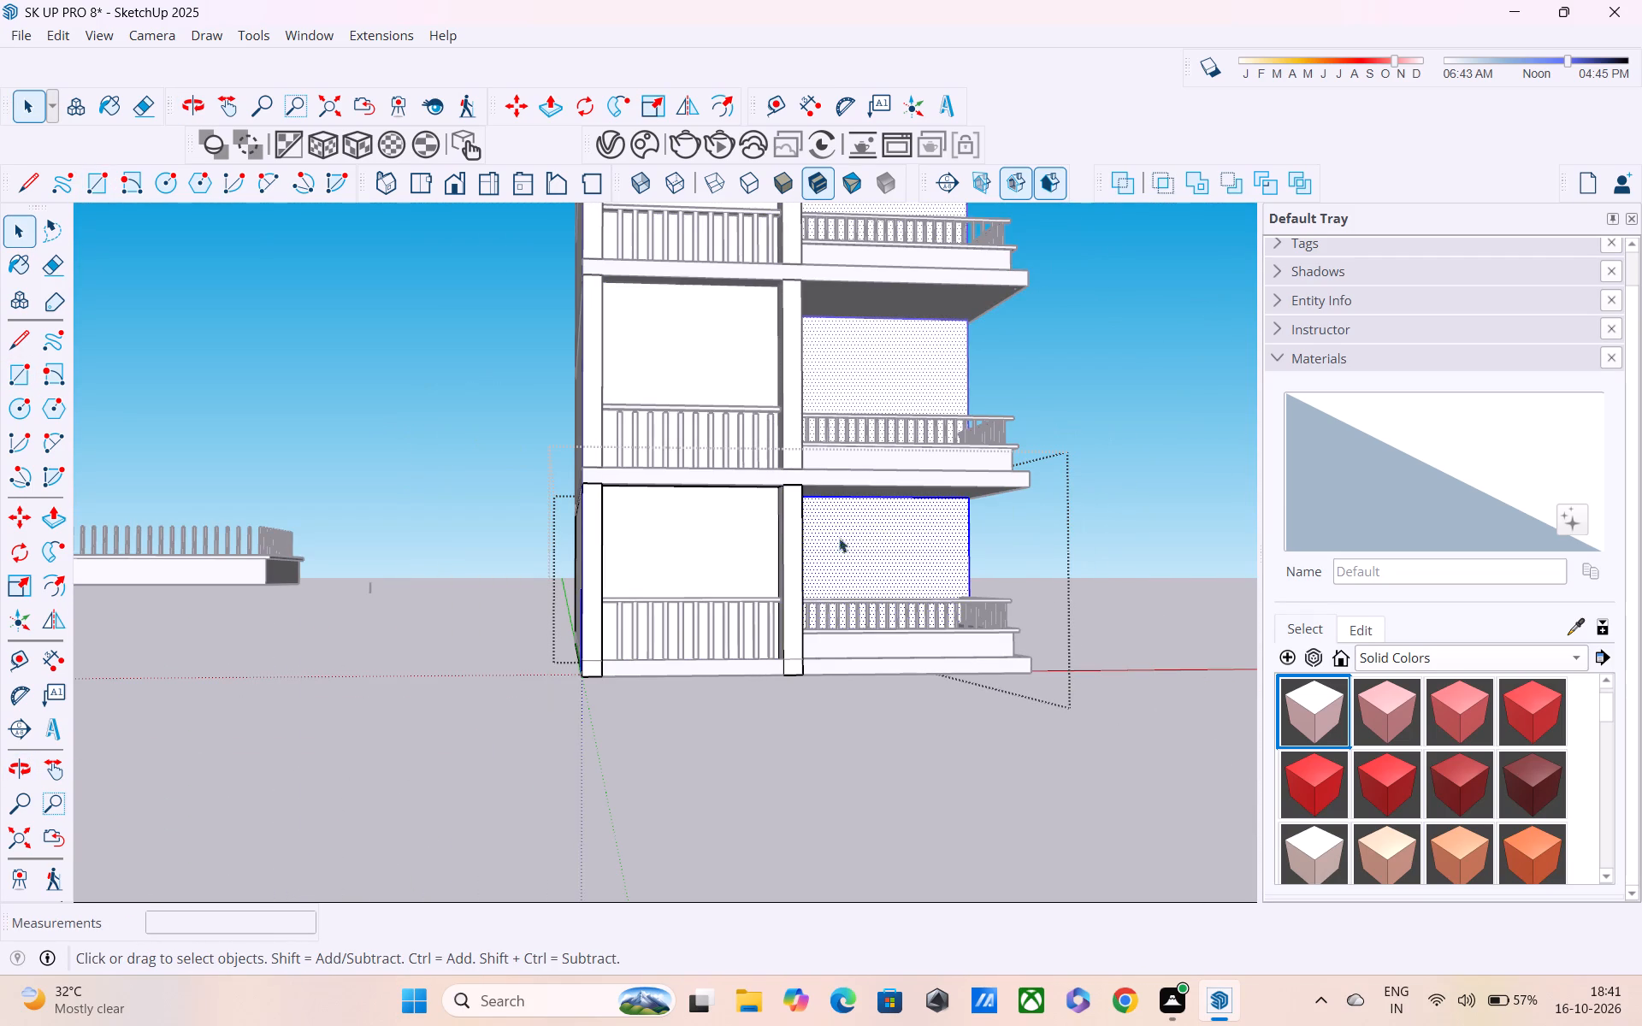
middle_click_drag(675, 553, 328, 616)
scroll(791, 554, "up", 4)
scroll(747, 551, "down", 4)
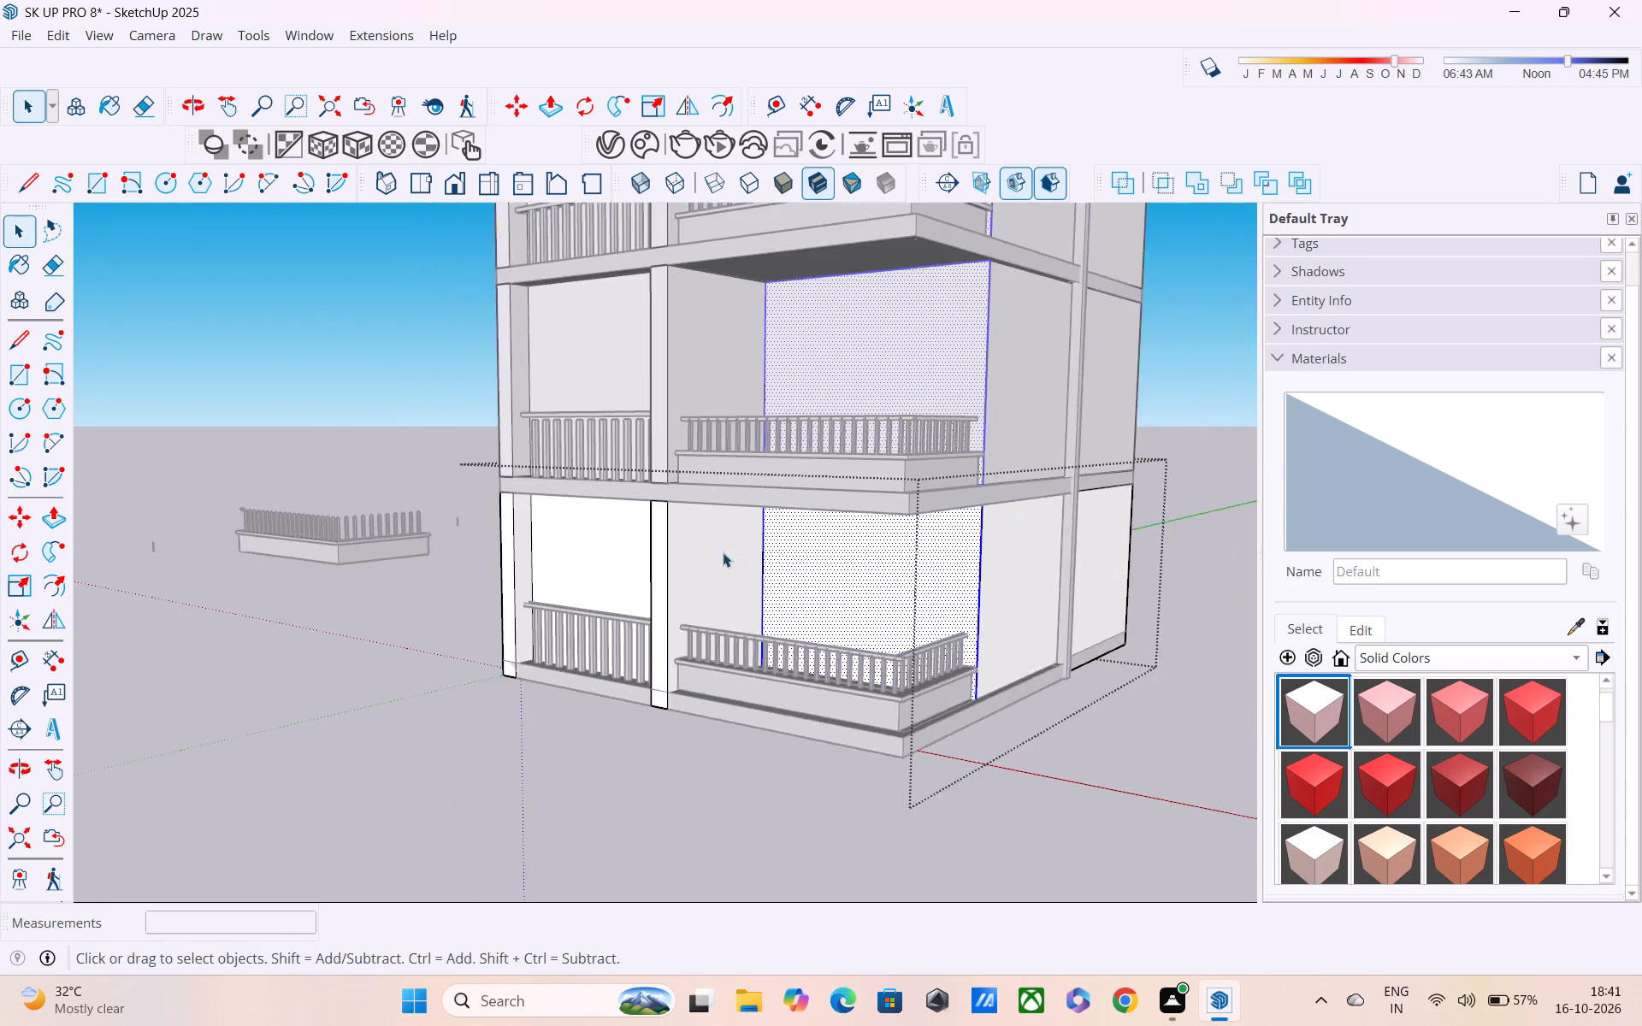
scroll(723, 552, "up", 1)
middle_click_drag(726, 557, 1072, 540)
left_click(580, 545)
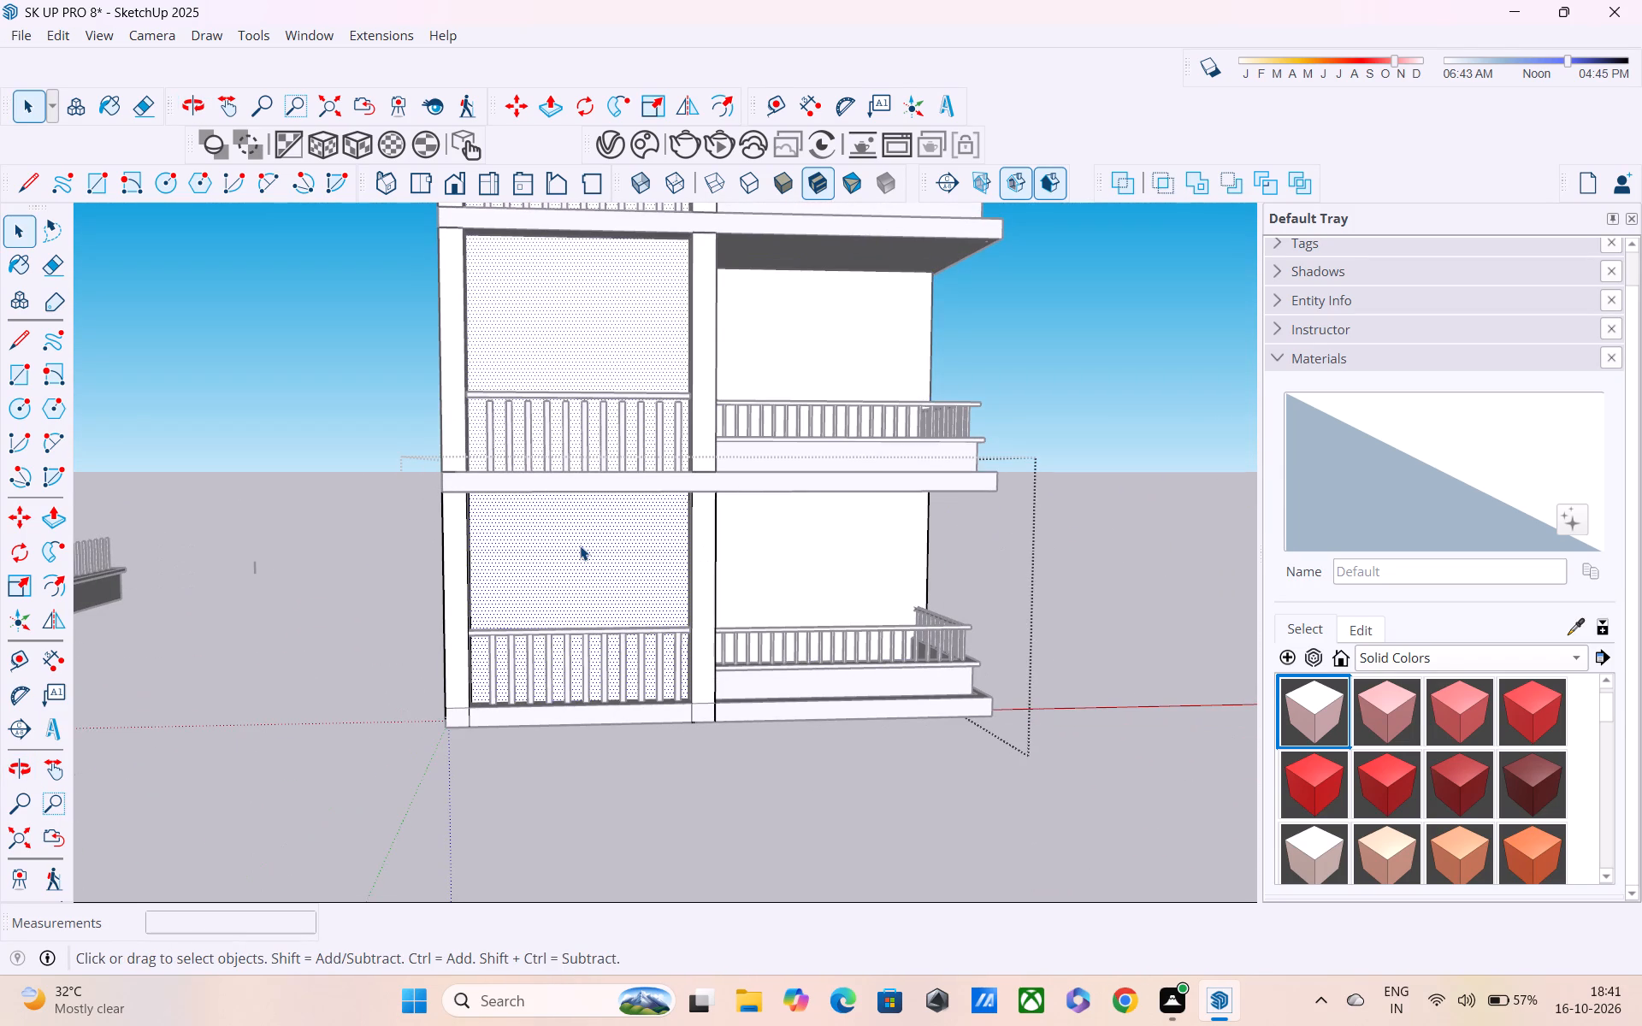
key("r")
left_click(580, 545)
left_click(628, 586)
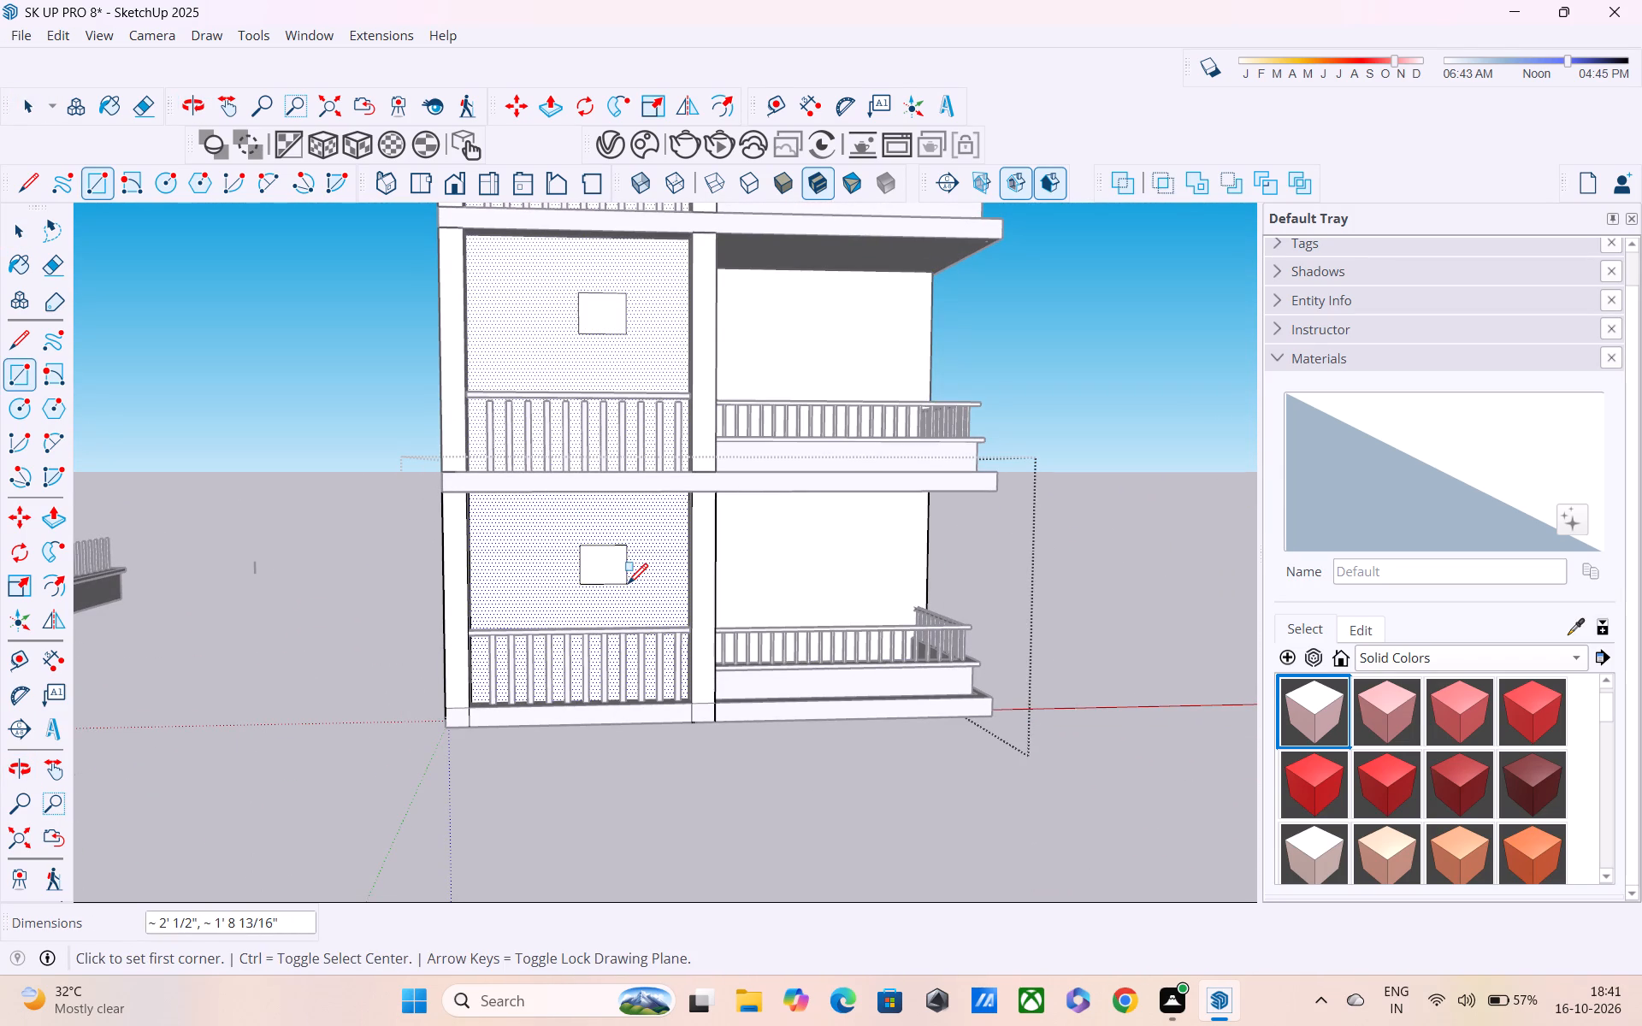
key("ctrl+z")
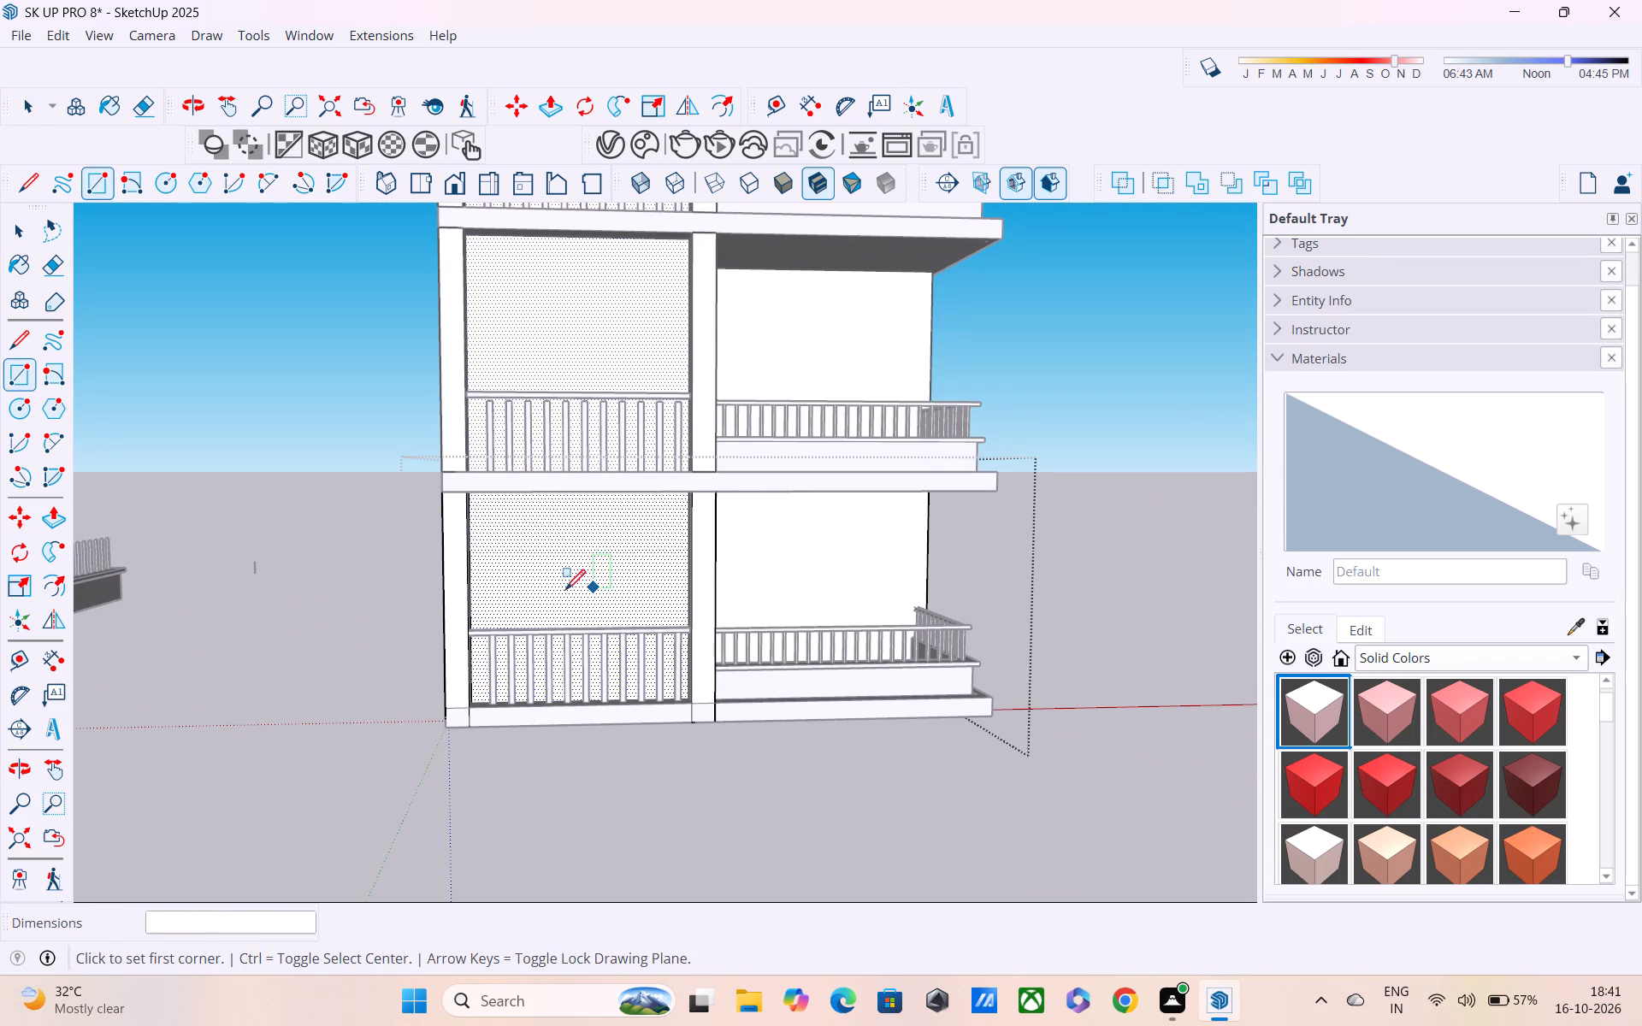
Draw a door-opening rectangle about 6' 7 7/16" by 7' 6 7/8" on the lowest storey's wall behind the railing between the columns.
scroll(535, 564, "up", 2)
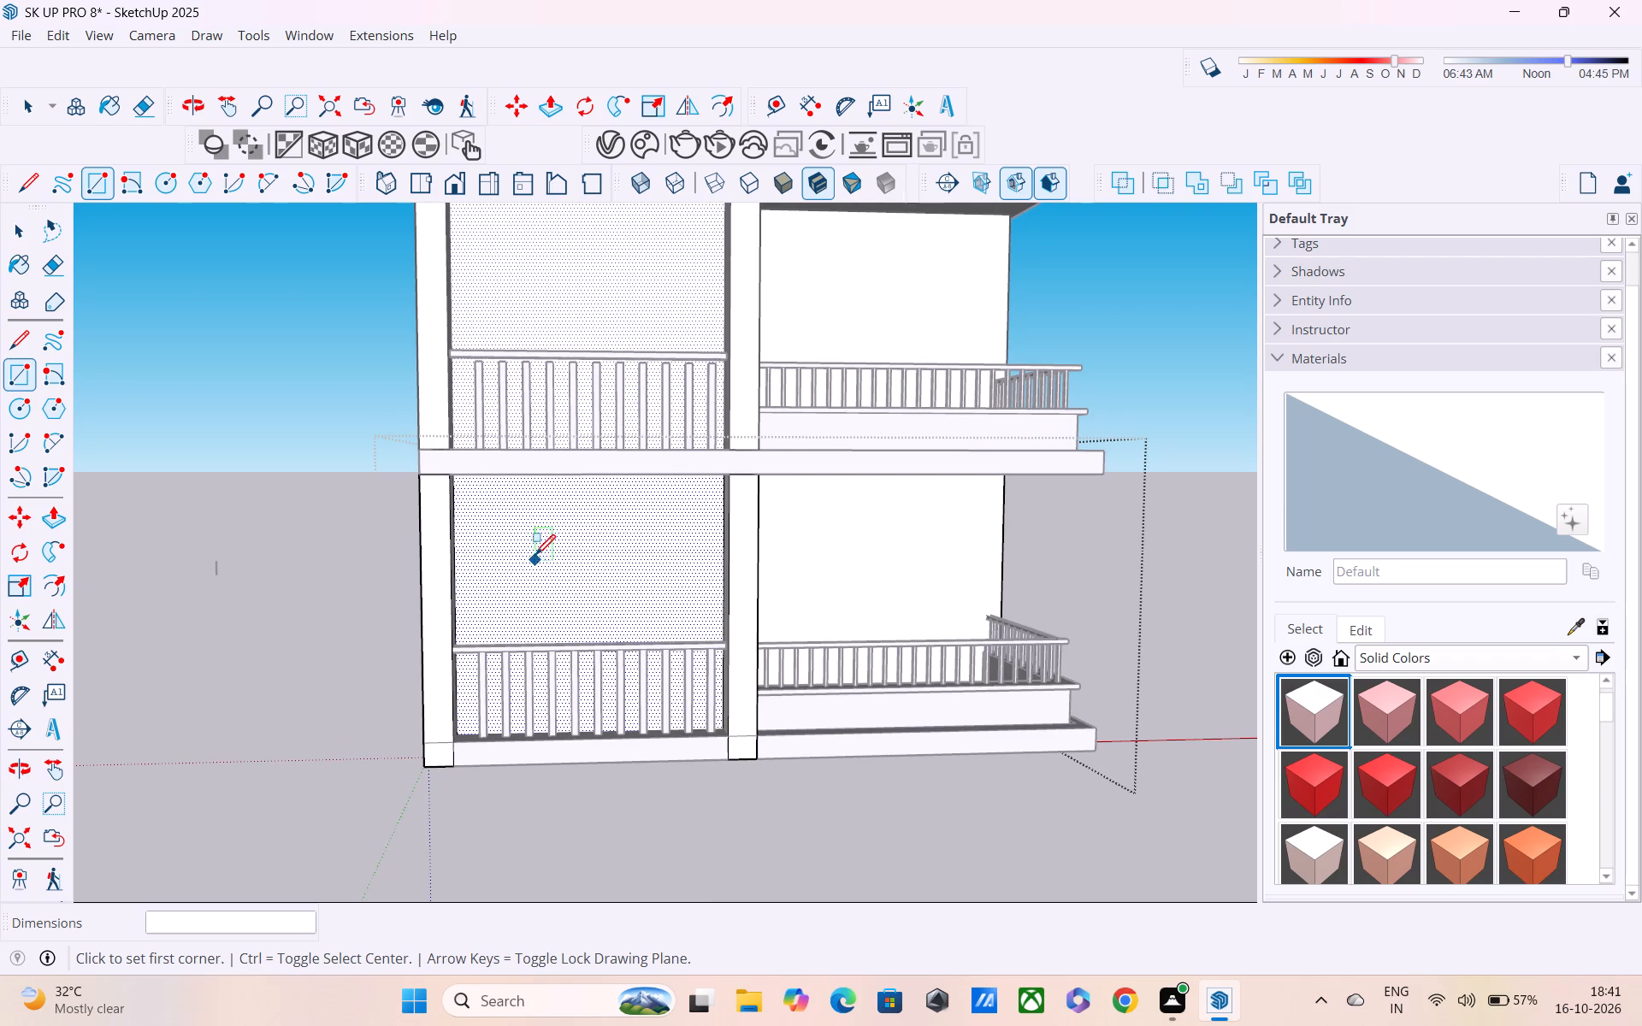
left_click(490, 514)
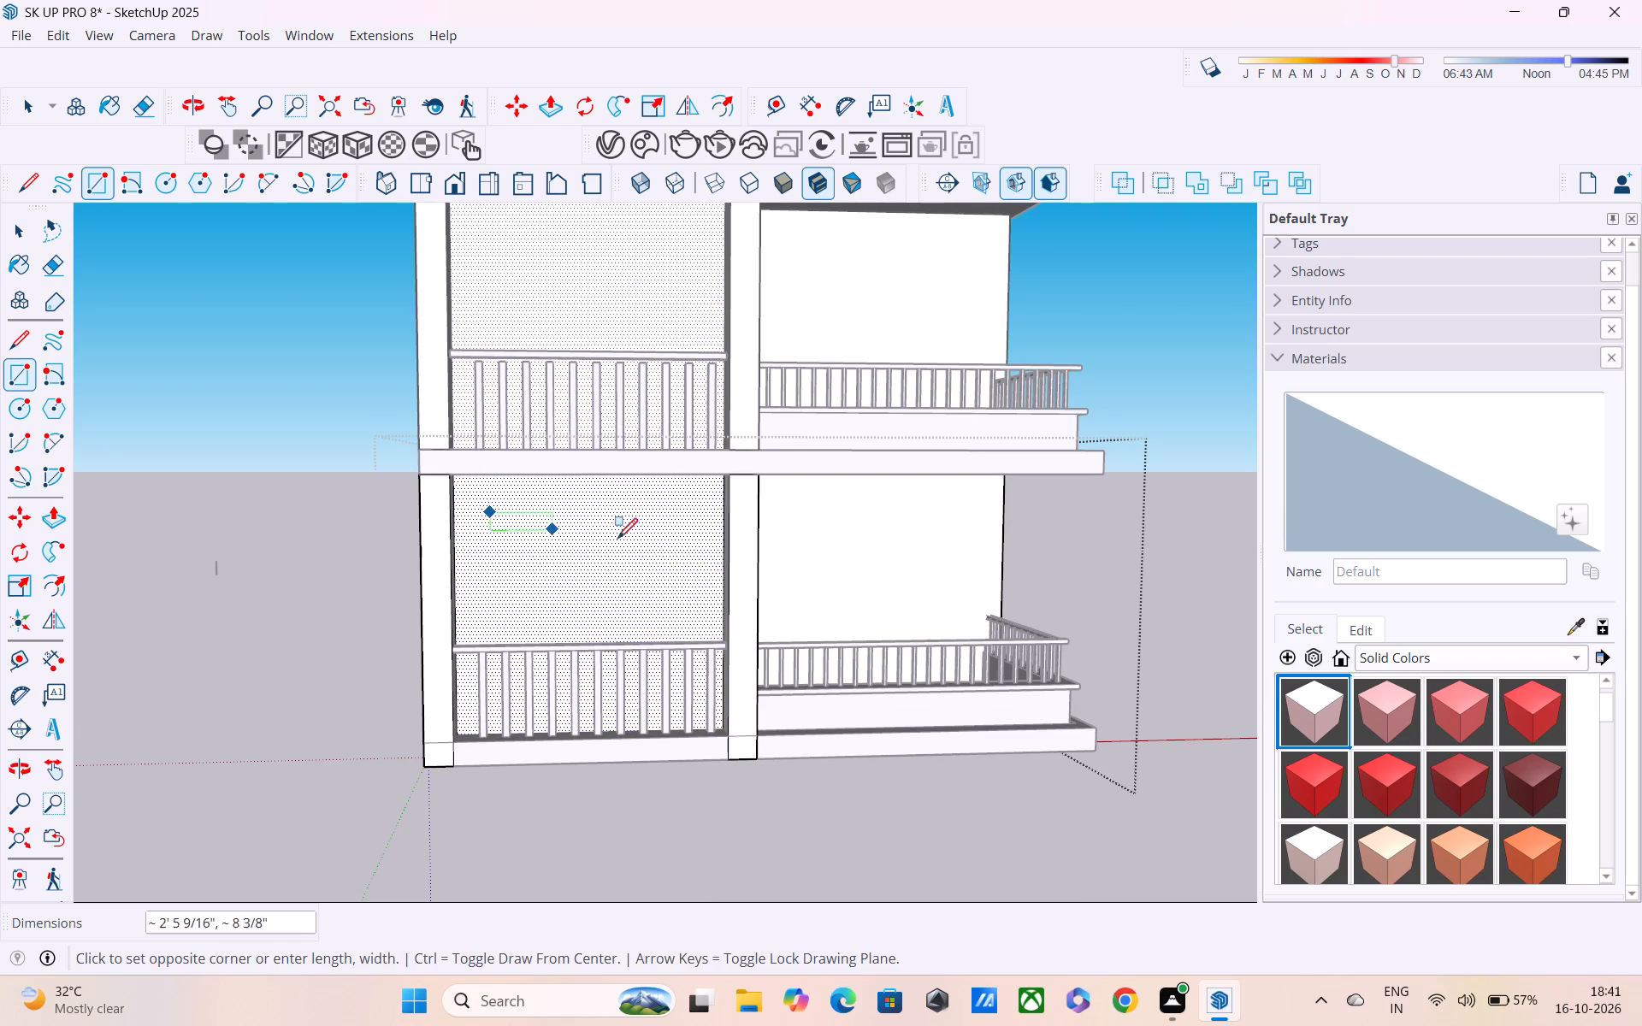
middle_click_drag(699, 620, 724, 708)
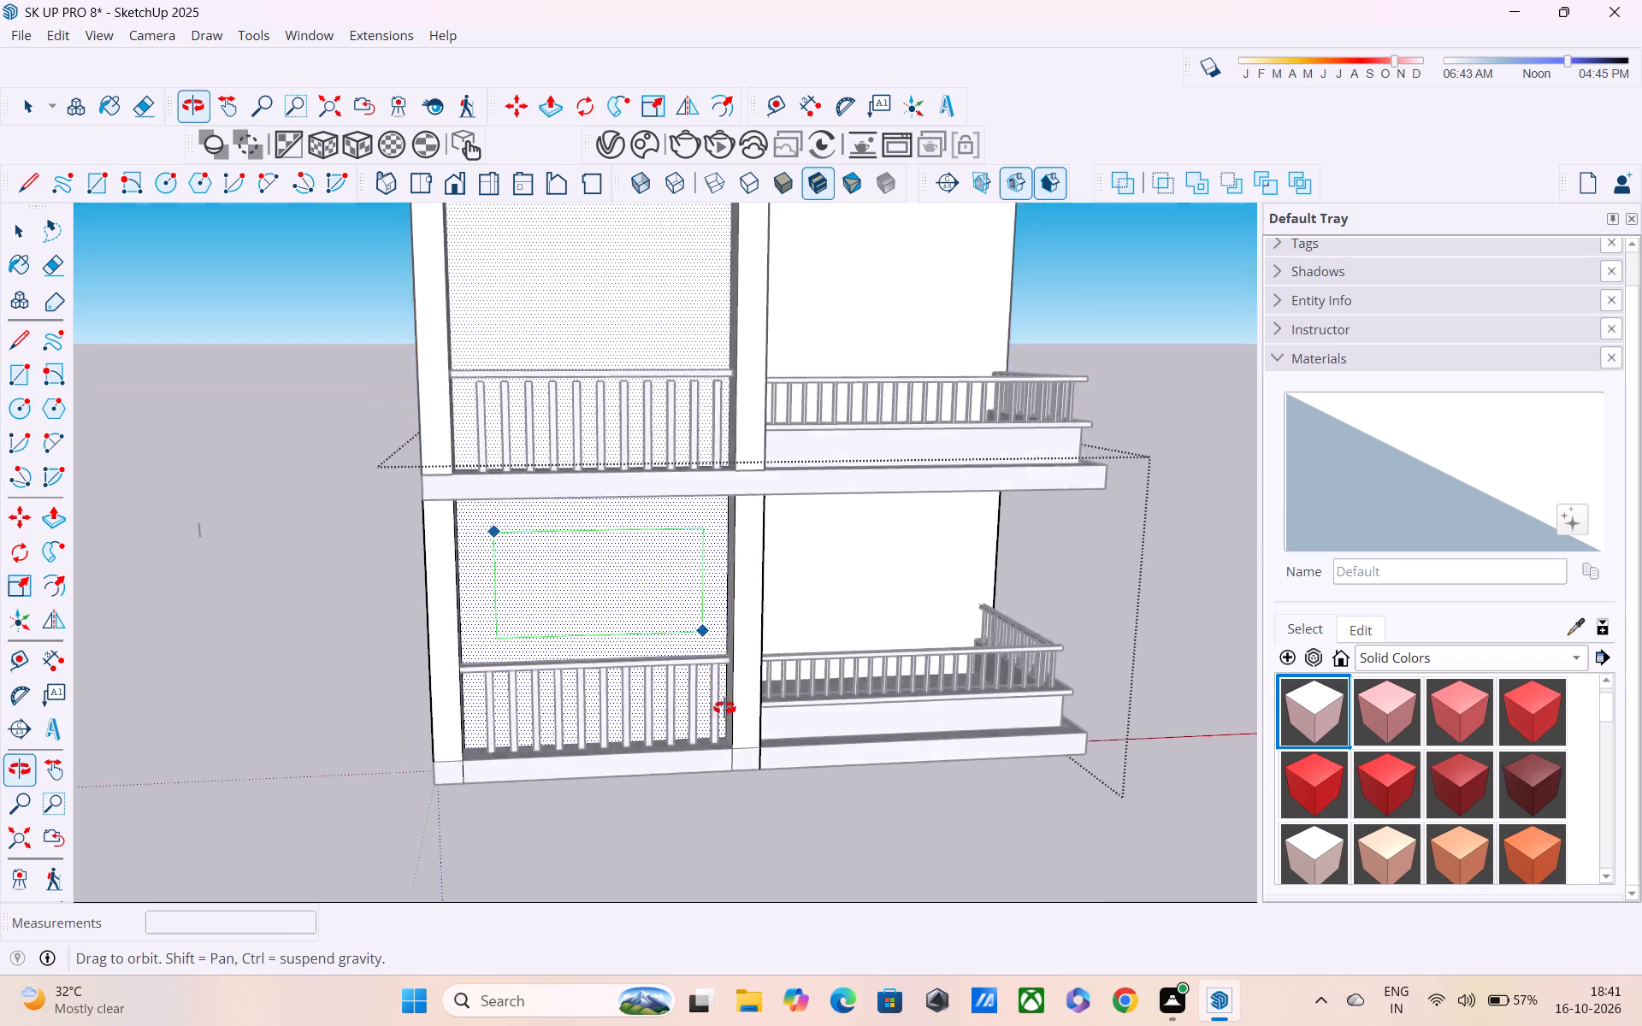
middle_click_drag(724, 708, 728, 716)
scroll(680, 665, "up", 2)
middle_click_drag(679, 663, 706, 784)
scroll(676, 702, "up", 4)
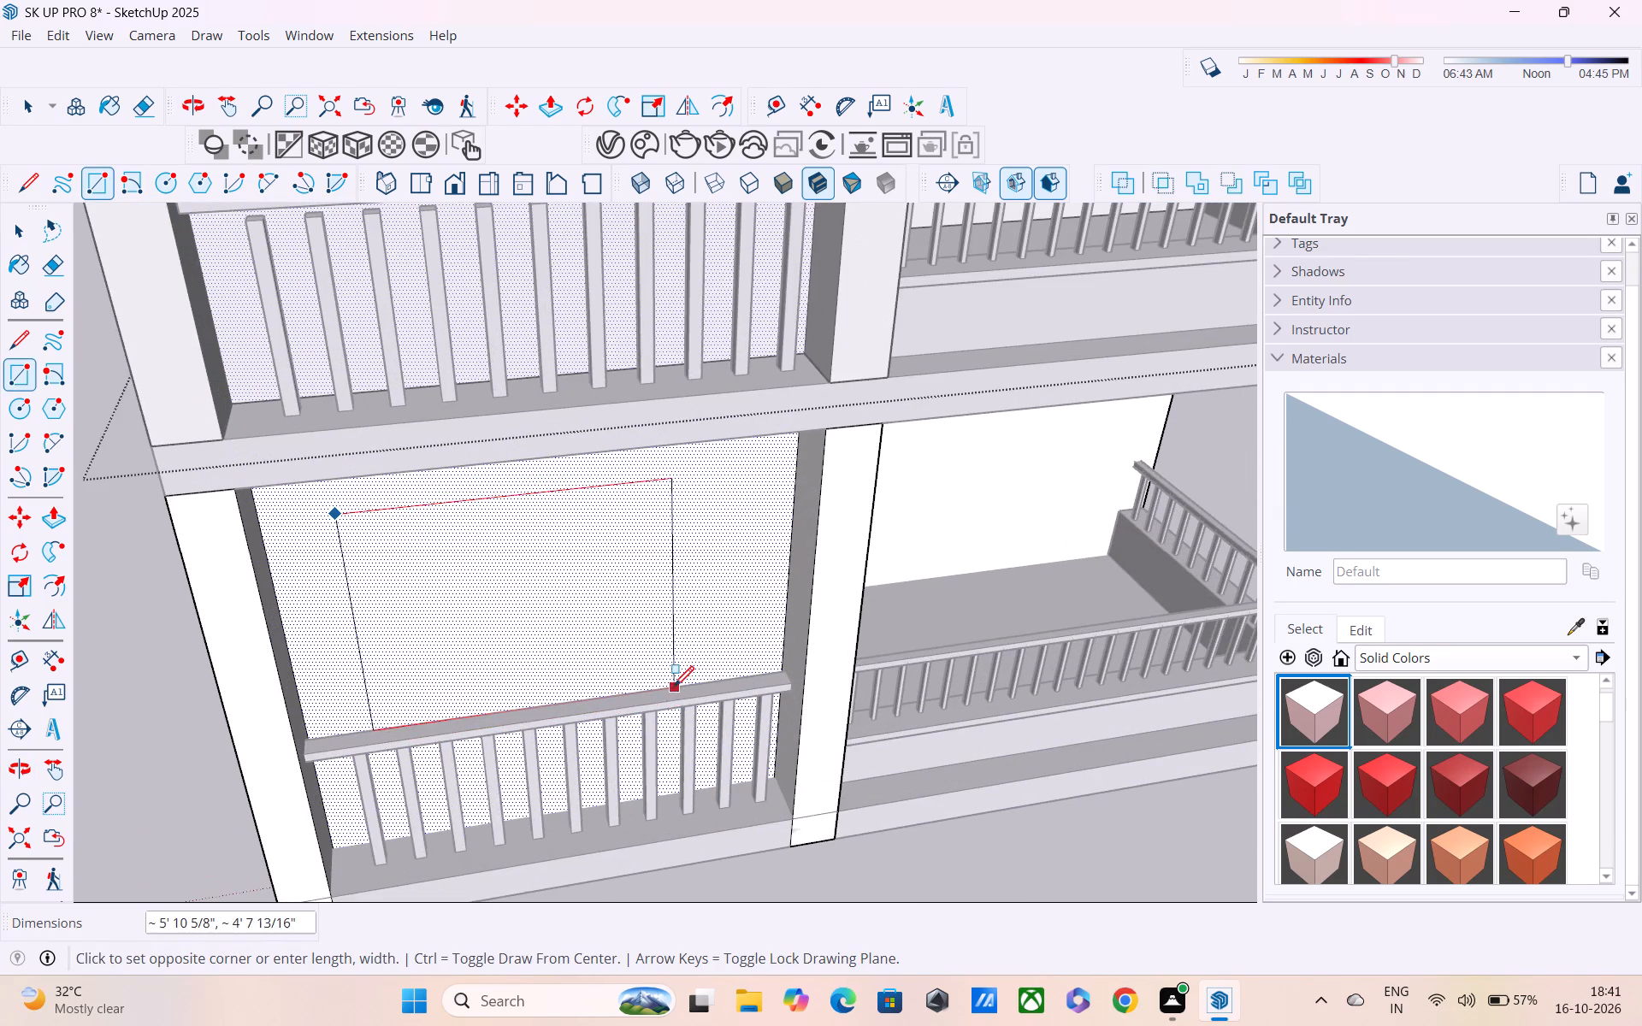
scroll(693, 769, "up", 1)
middle_click_drag(699, 793, 640, 640)
scroll(686, 805, "up", 4)
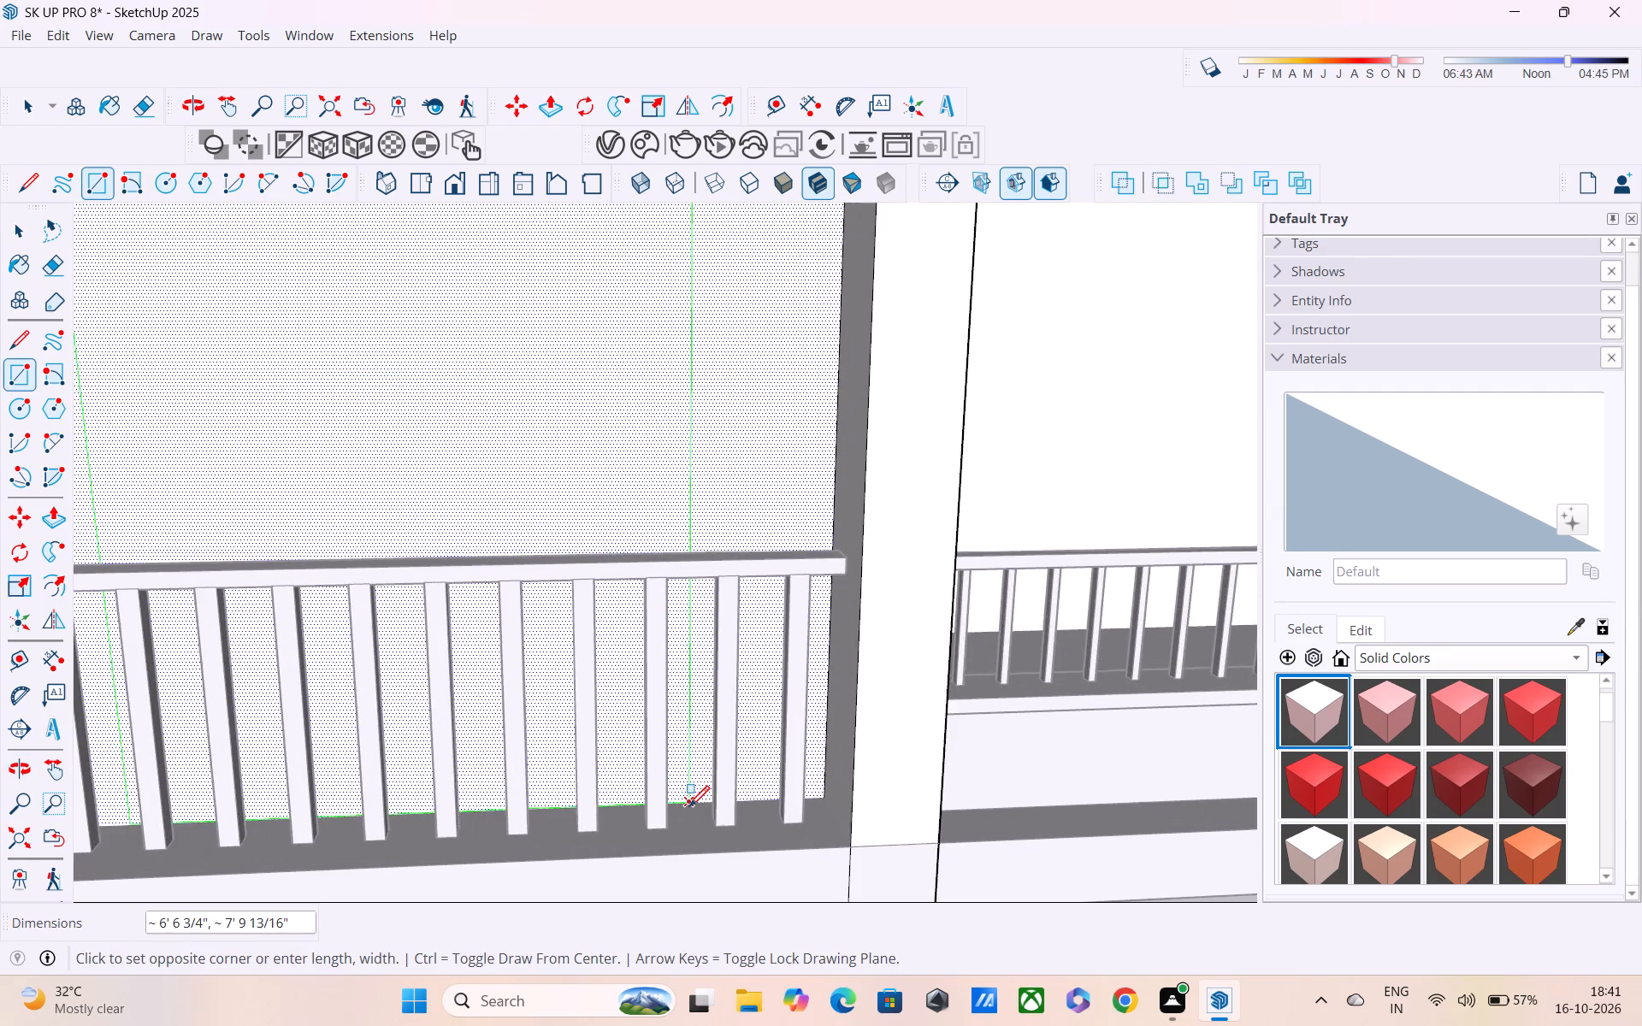
scroll(689, 808, "up", 3)
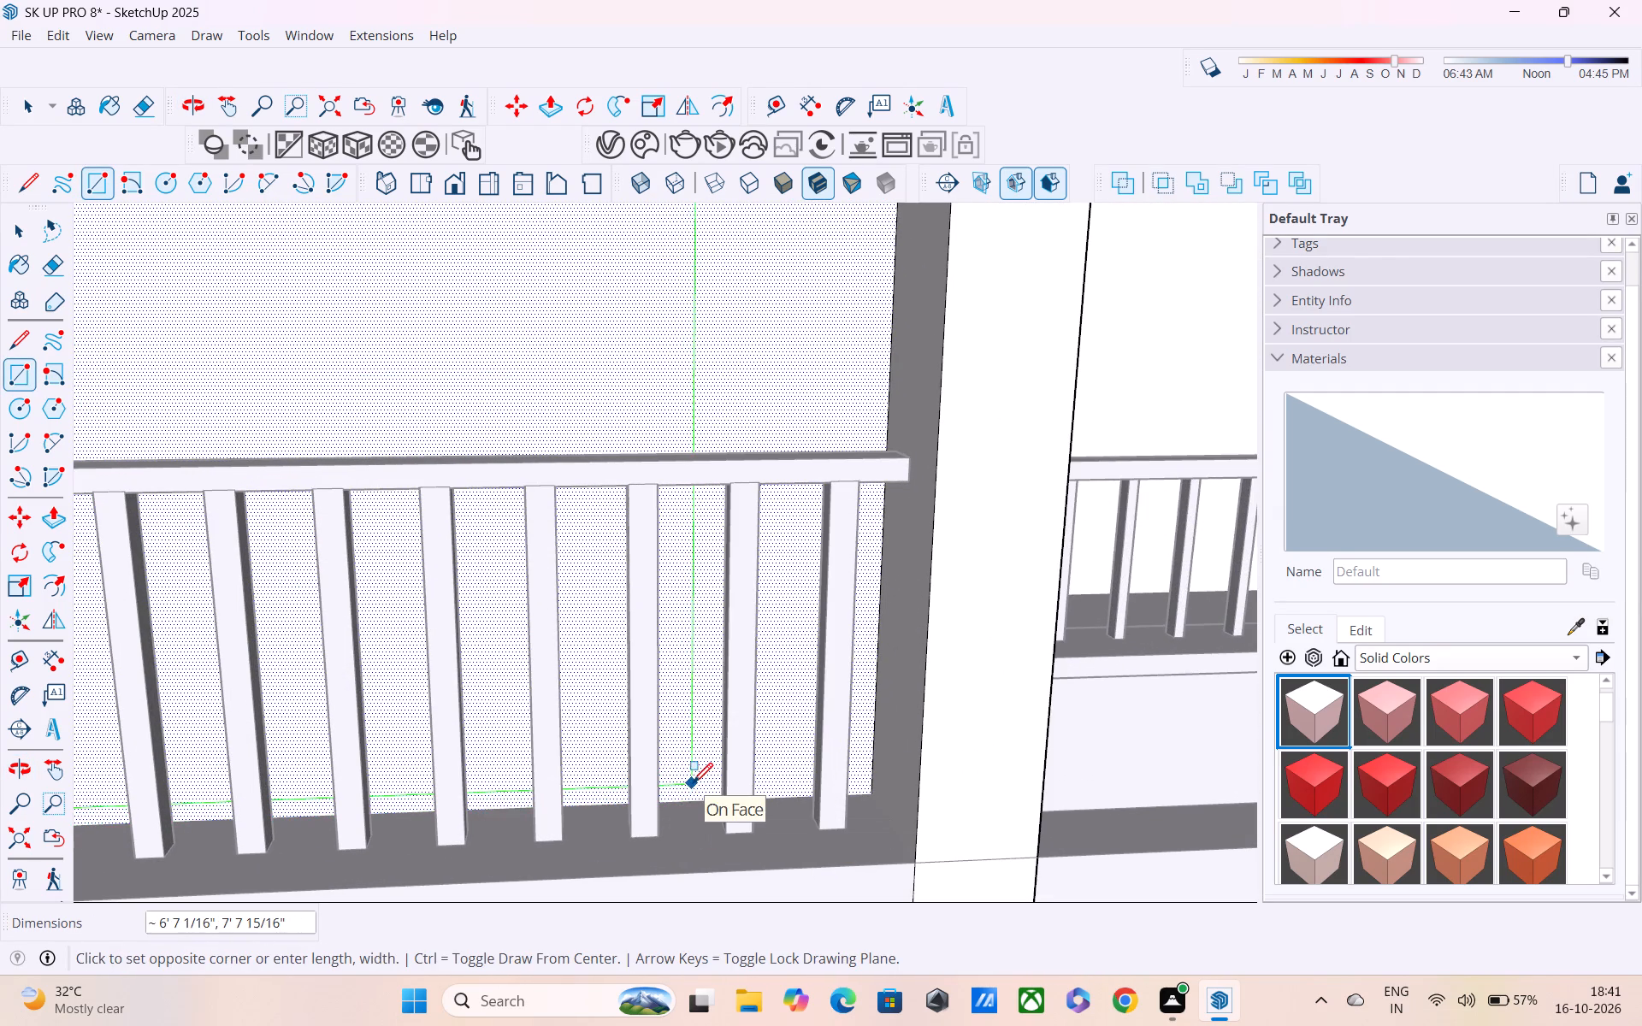
left_click(695, 775)
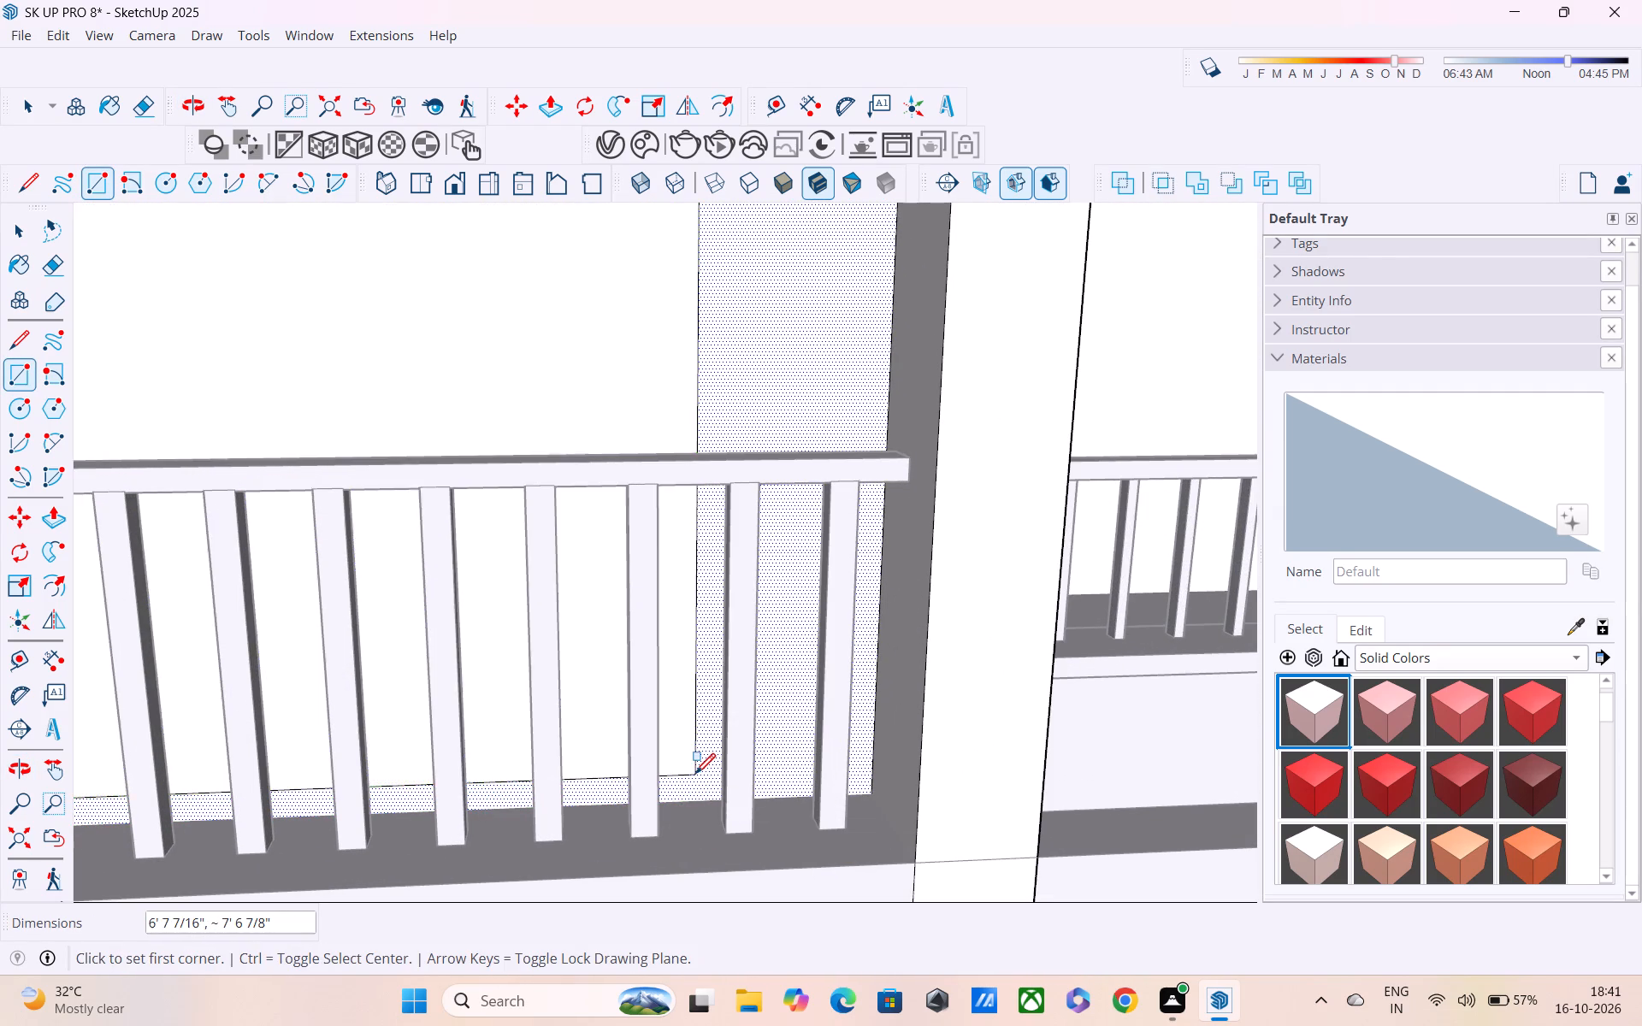
Offset the lowest storey's door-opening rectangle inward by 3" to form a frame.
scroll(695, 771, "down", 5)
scroll(677, 702, "down", 3)
scroll(617, 646, "down", 1)
middle_click_drag(603, 593, 591, 465)
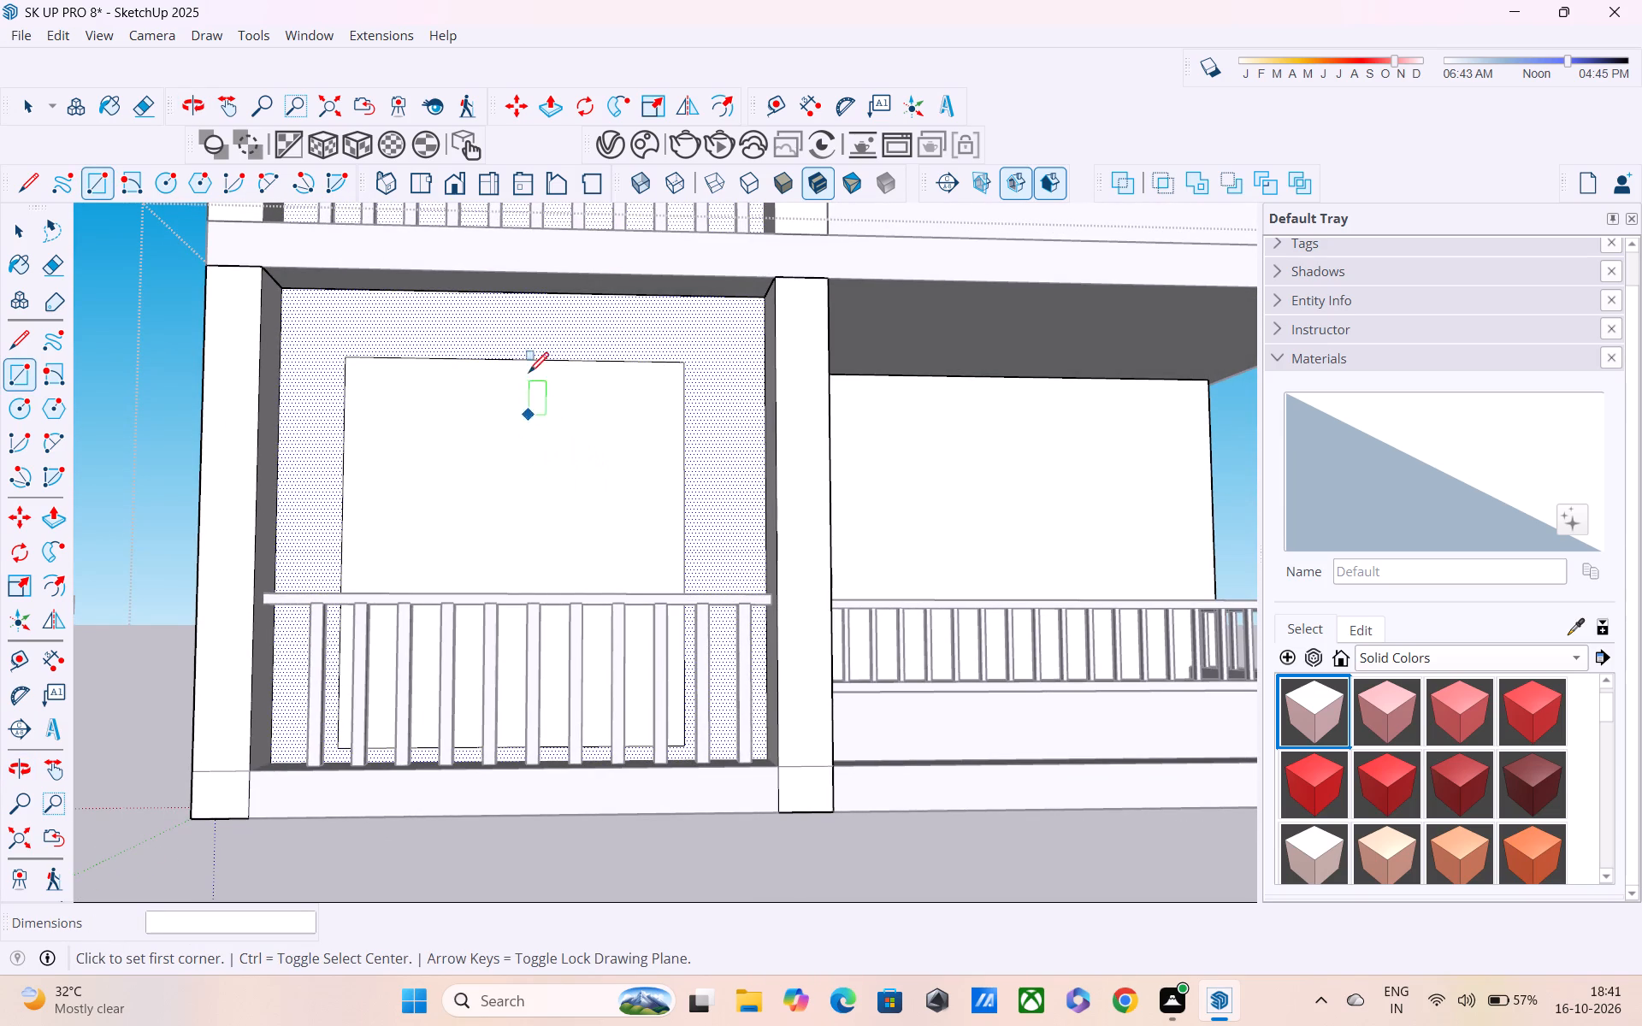
key("f")
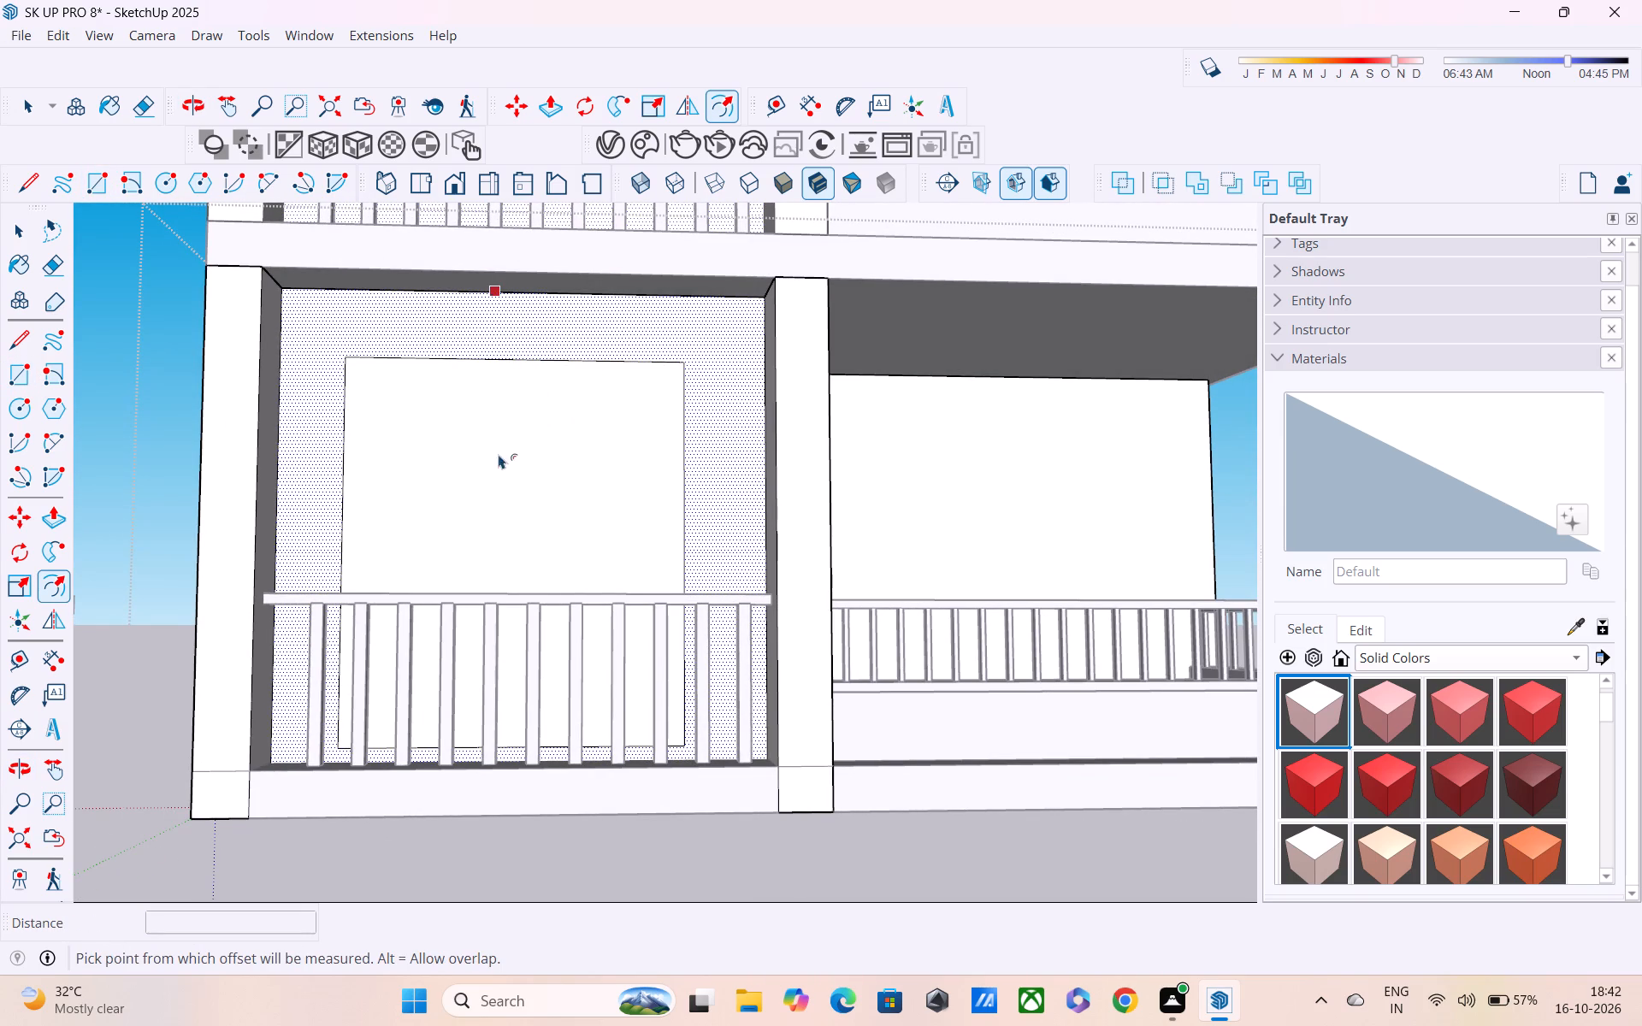
key("Escape")
key("f")
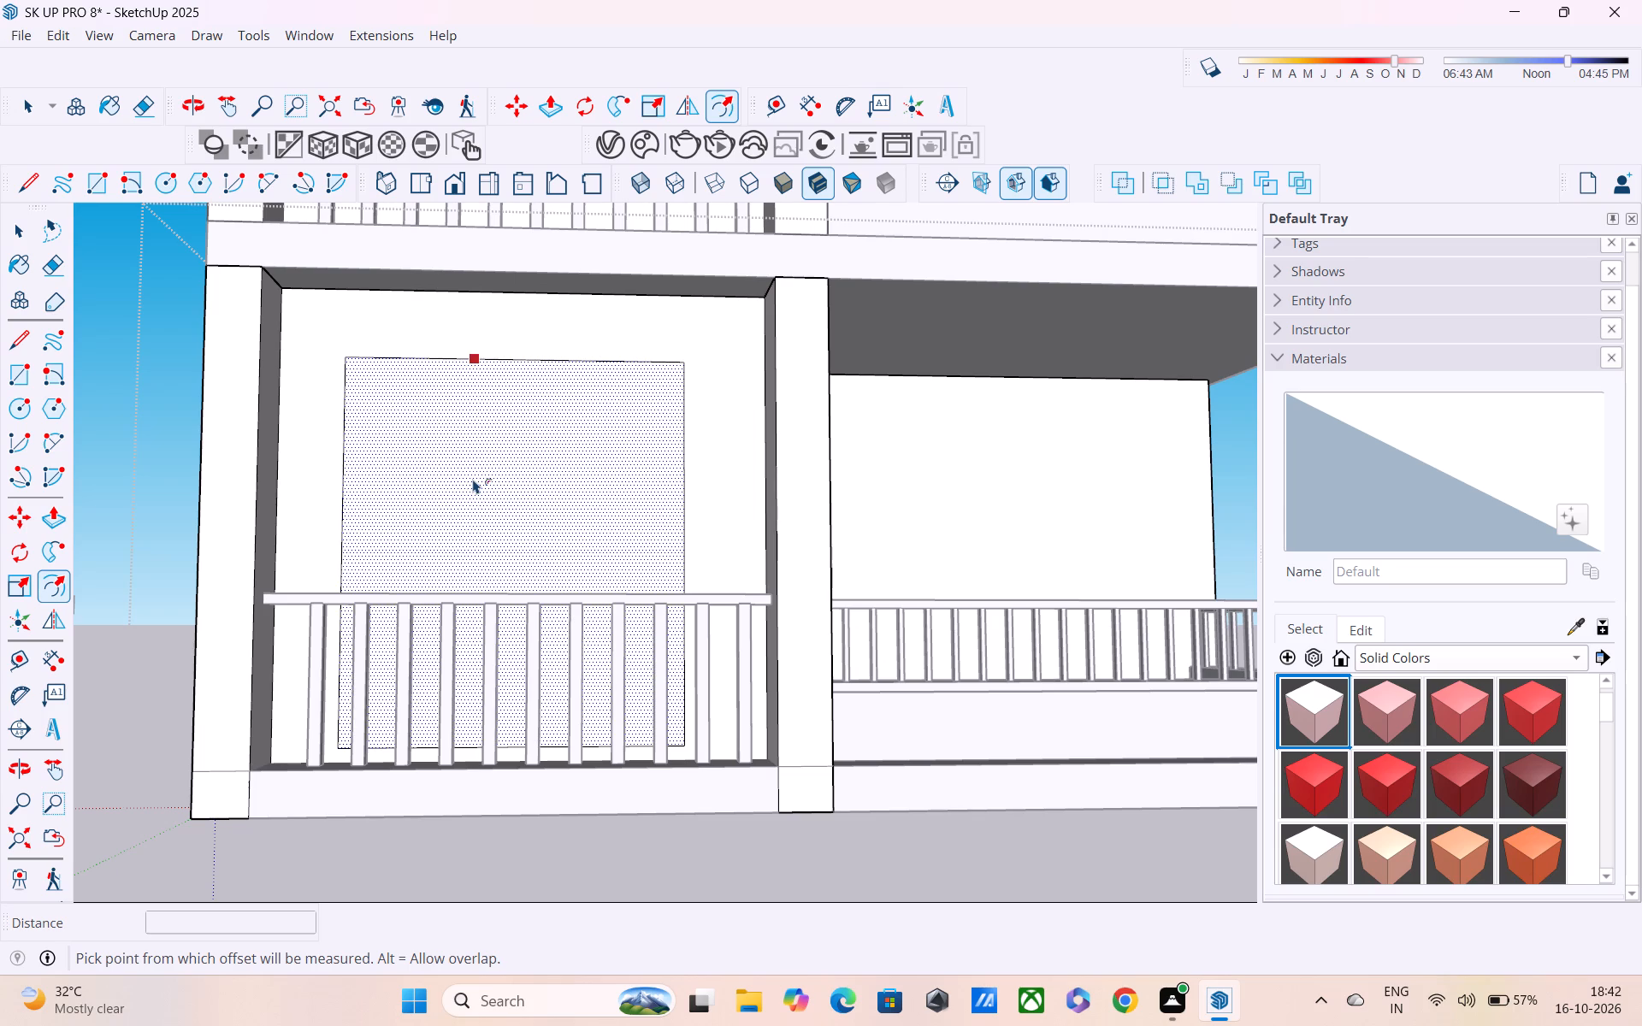
left_click(473, 472)
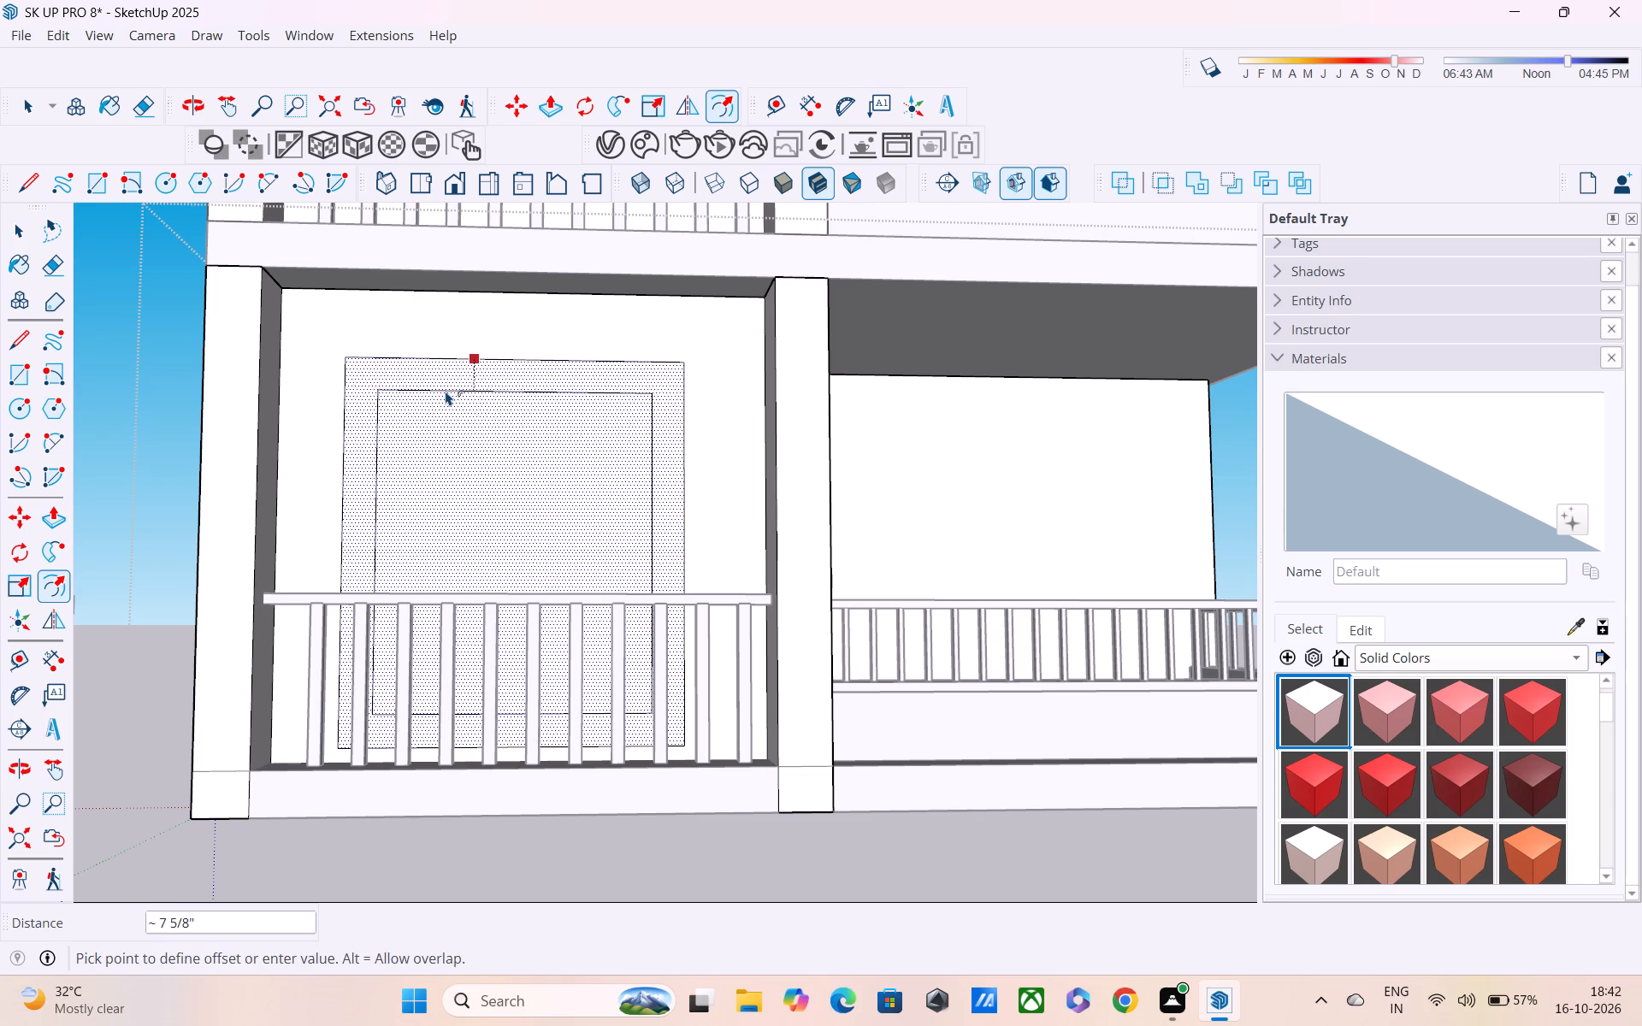
key("3")
key("shift+quotedbl")
key("Return")
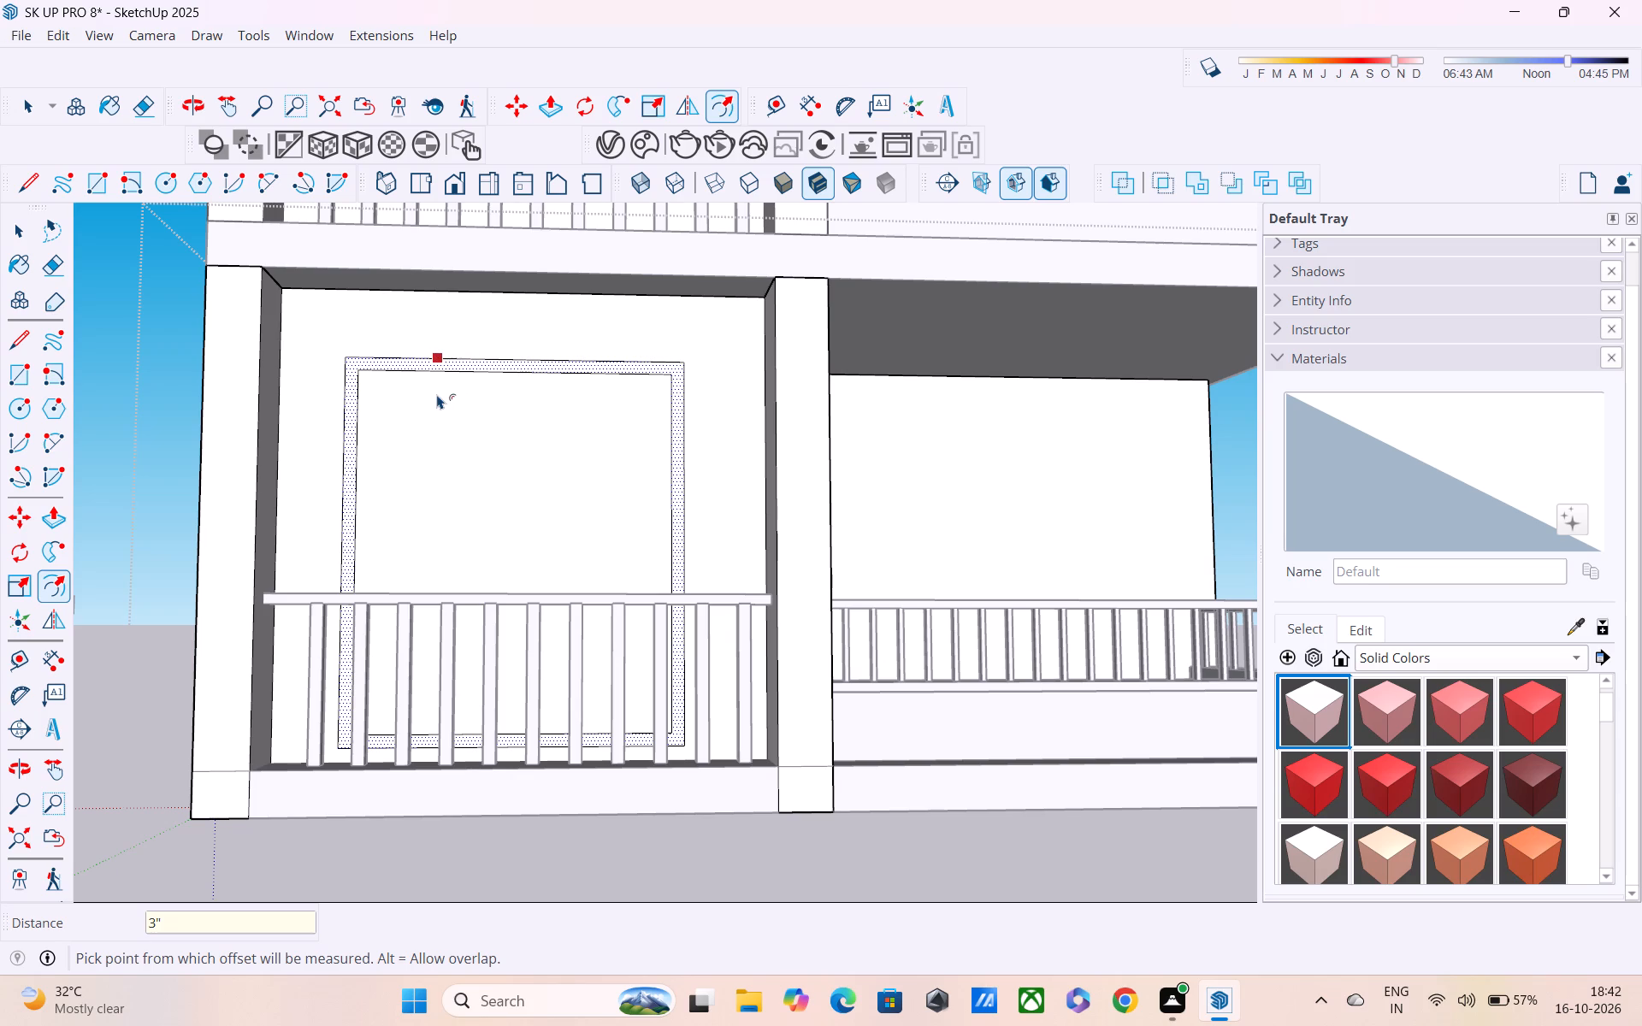
Draw a vertical centre line inside the door frame from the inner top edge's midpoint to the inner bottom edge.
key("l")
left_click(518, 374)
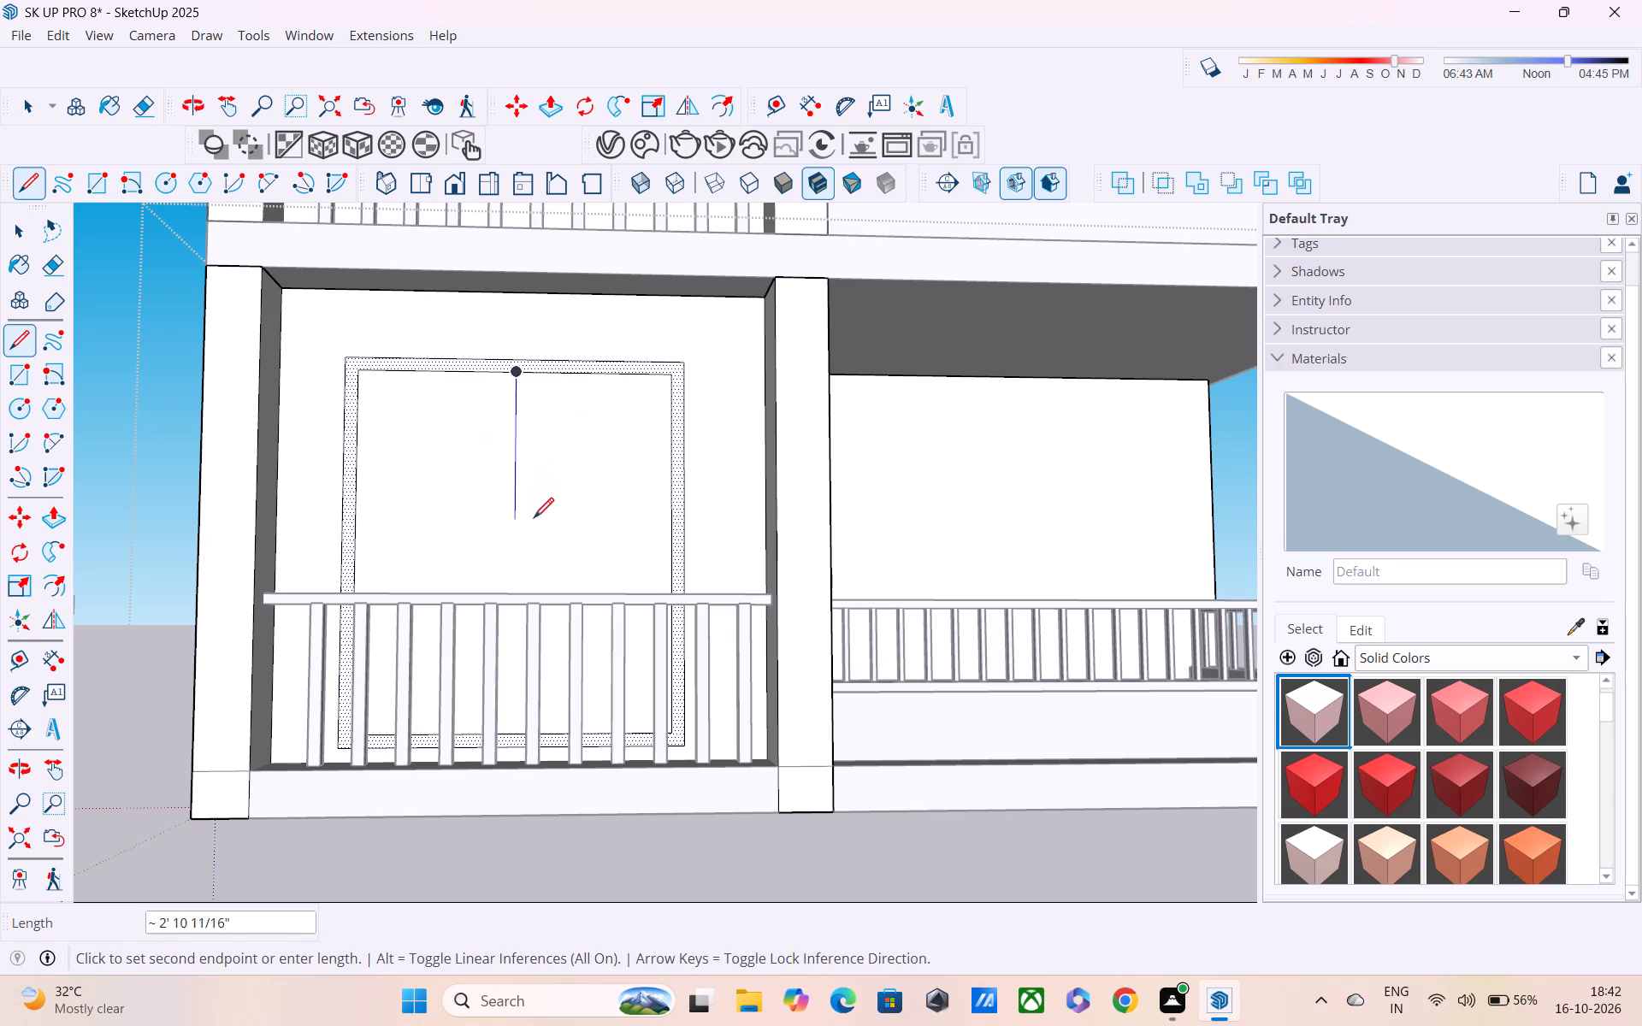
middle_click_drag(534, 520, 550, 689)
scroll(533, 770, "up", 4)
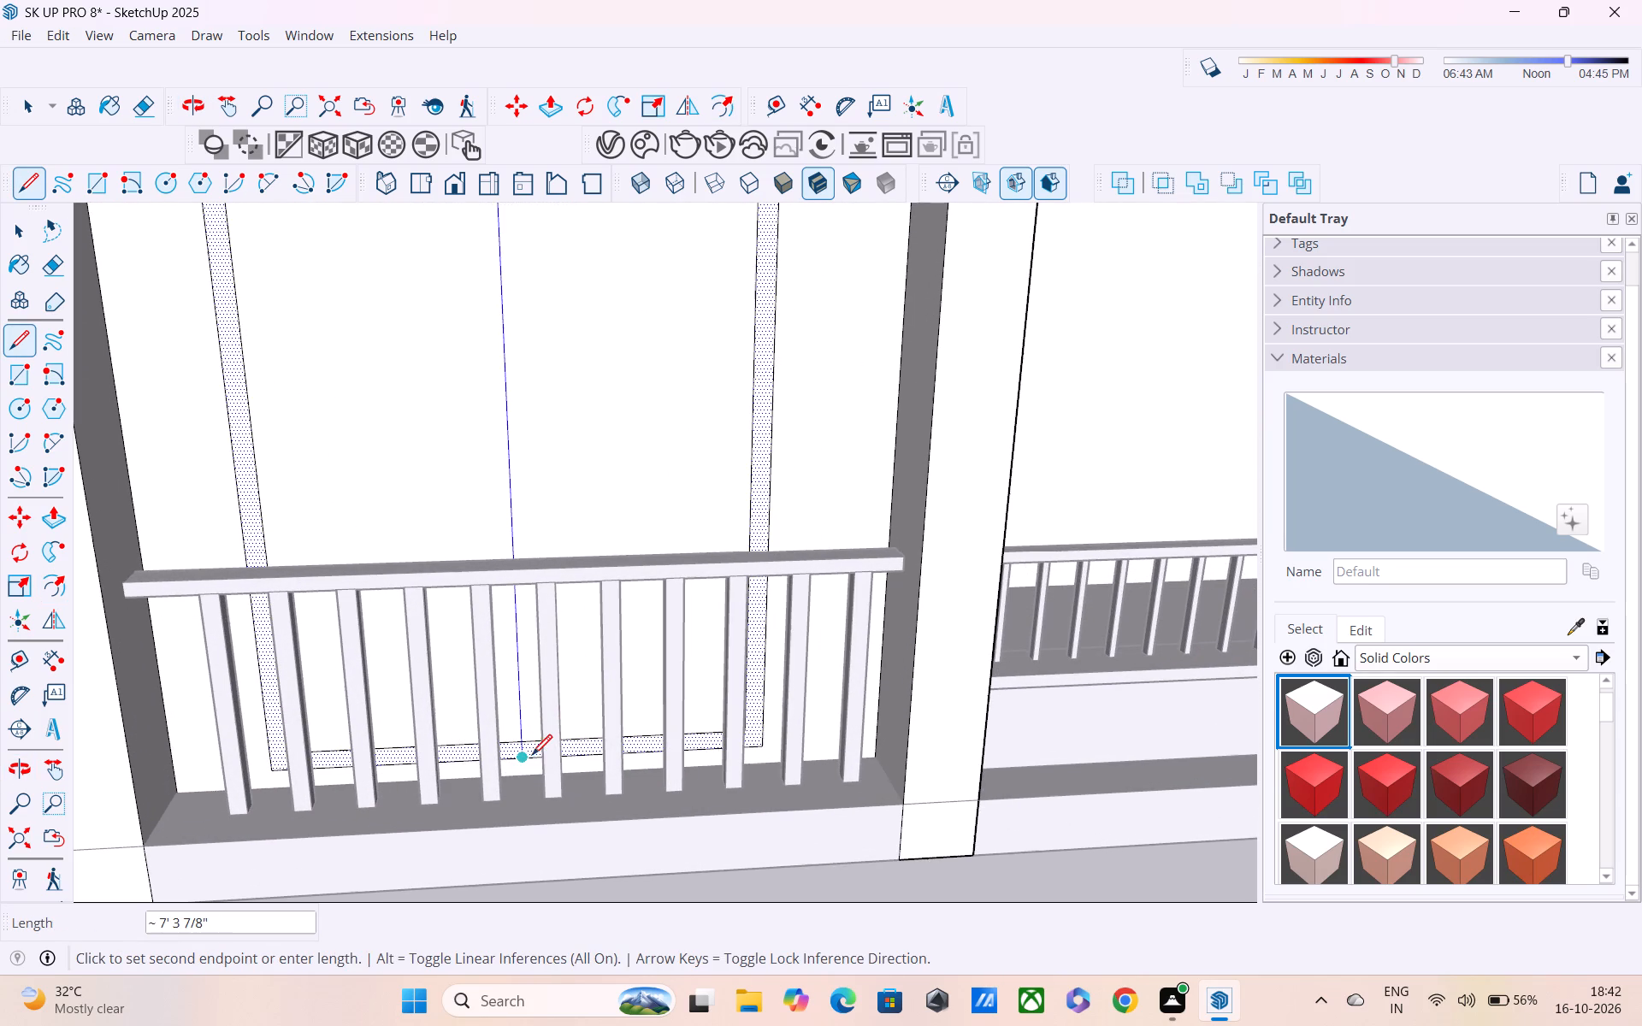
left_click(529, 745)
scroll(524, 722, "down", 3)
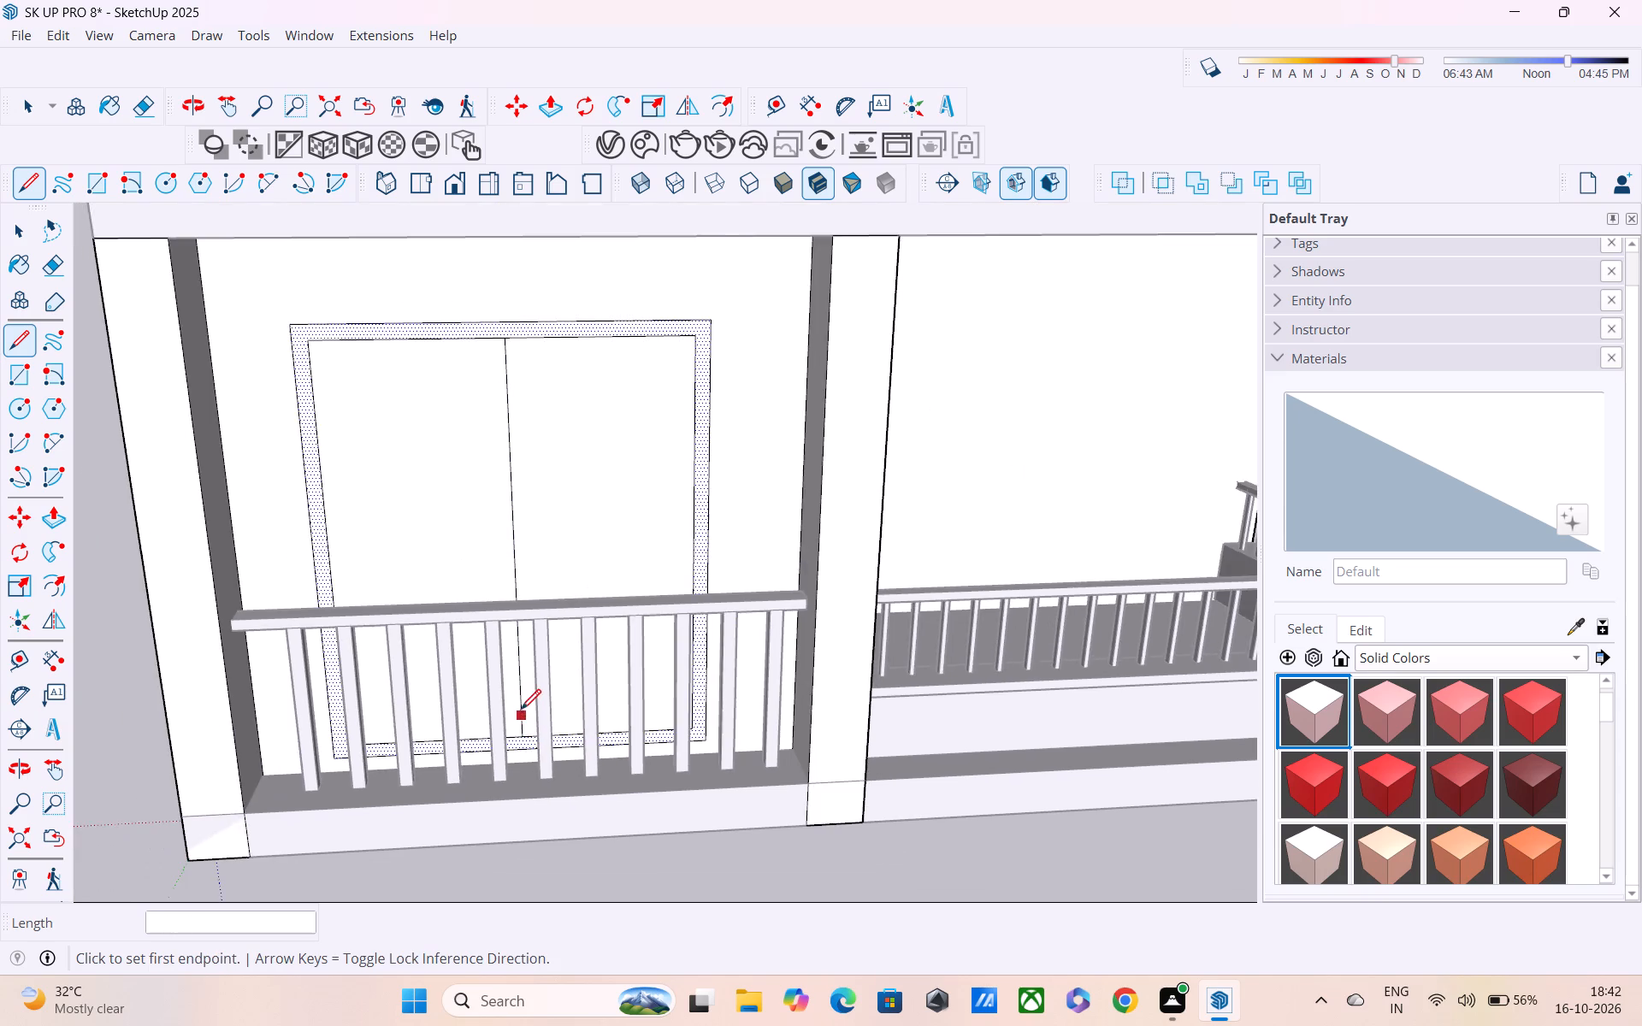
Draw a vertical line about 7' 7/8" long down the middle of the door's left half, between the inner frame edges.
scroll(514, 683, "down", 3)
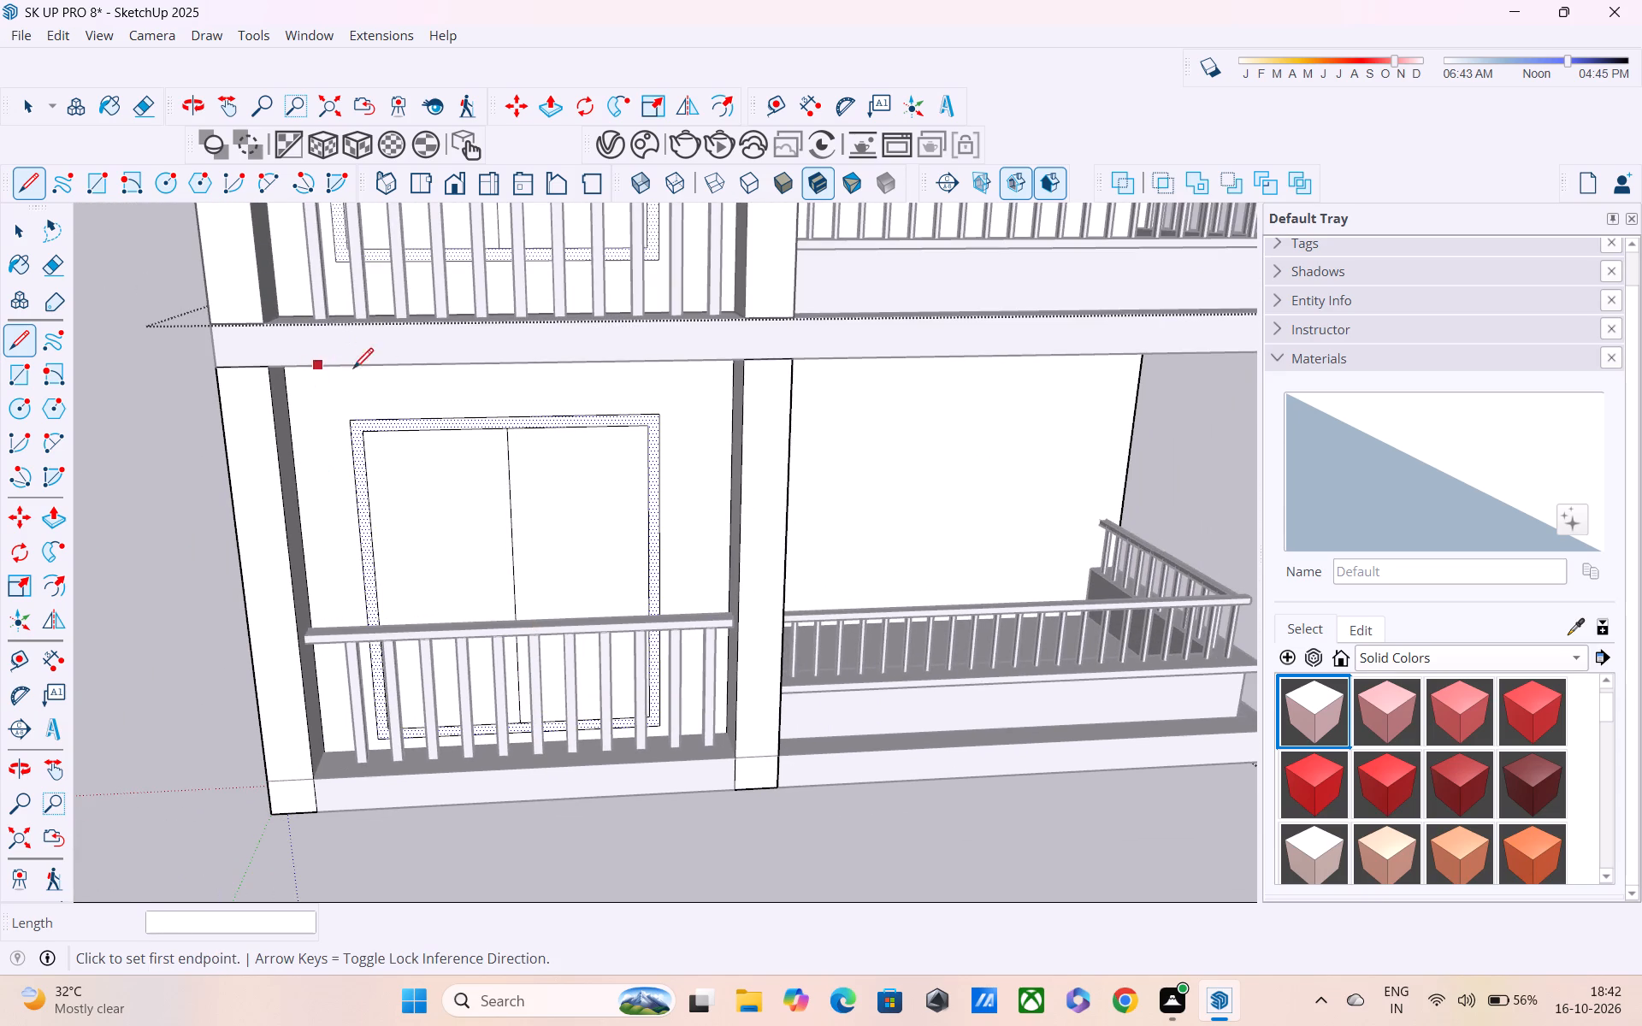
left_click(433, 437)
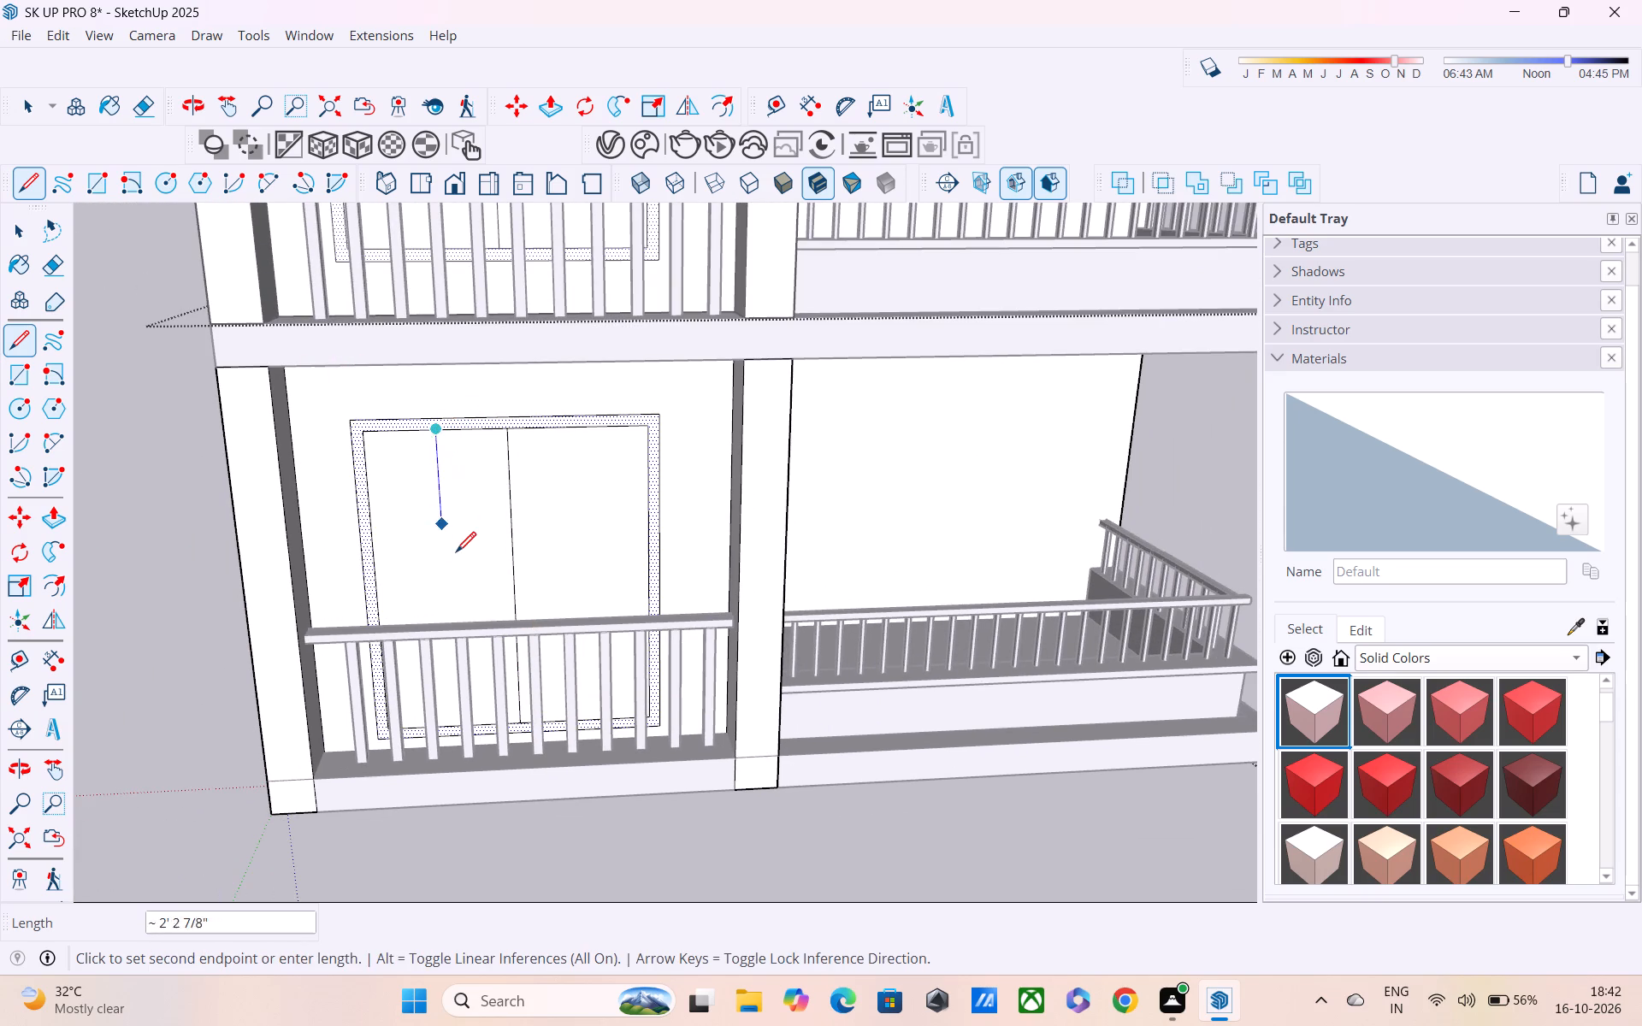
middle_click_drag(457, 561, 457, 347)
middle_click_drag(456, 687, 460, 707)
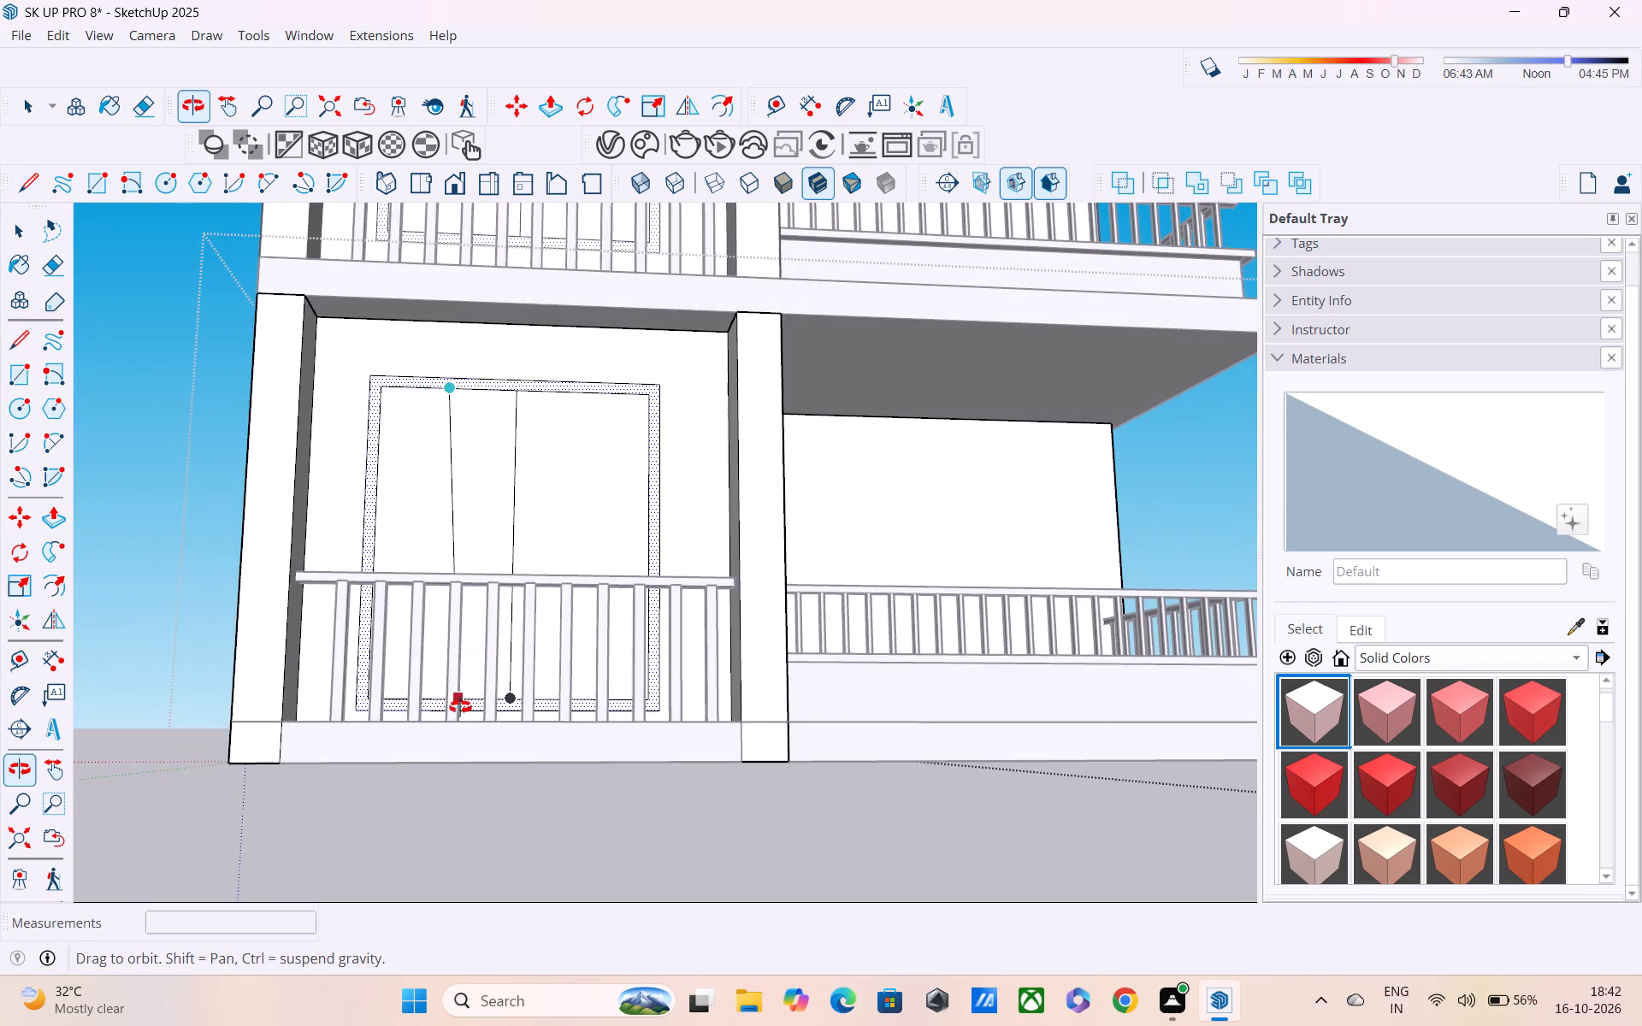
middle_click_drag(460, 707, 472, 733)
scroll(446, 702, "up", 7)
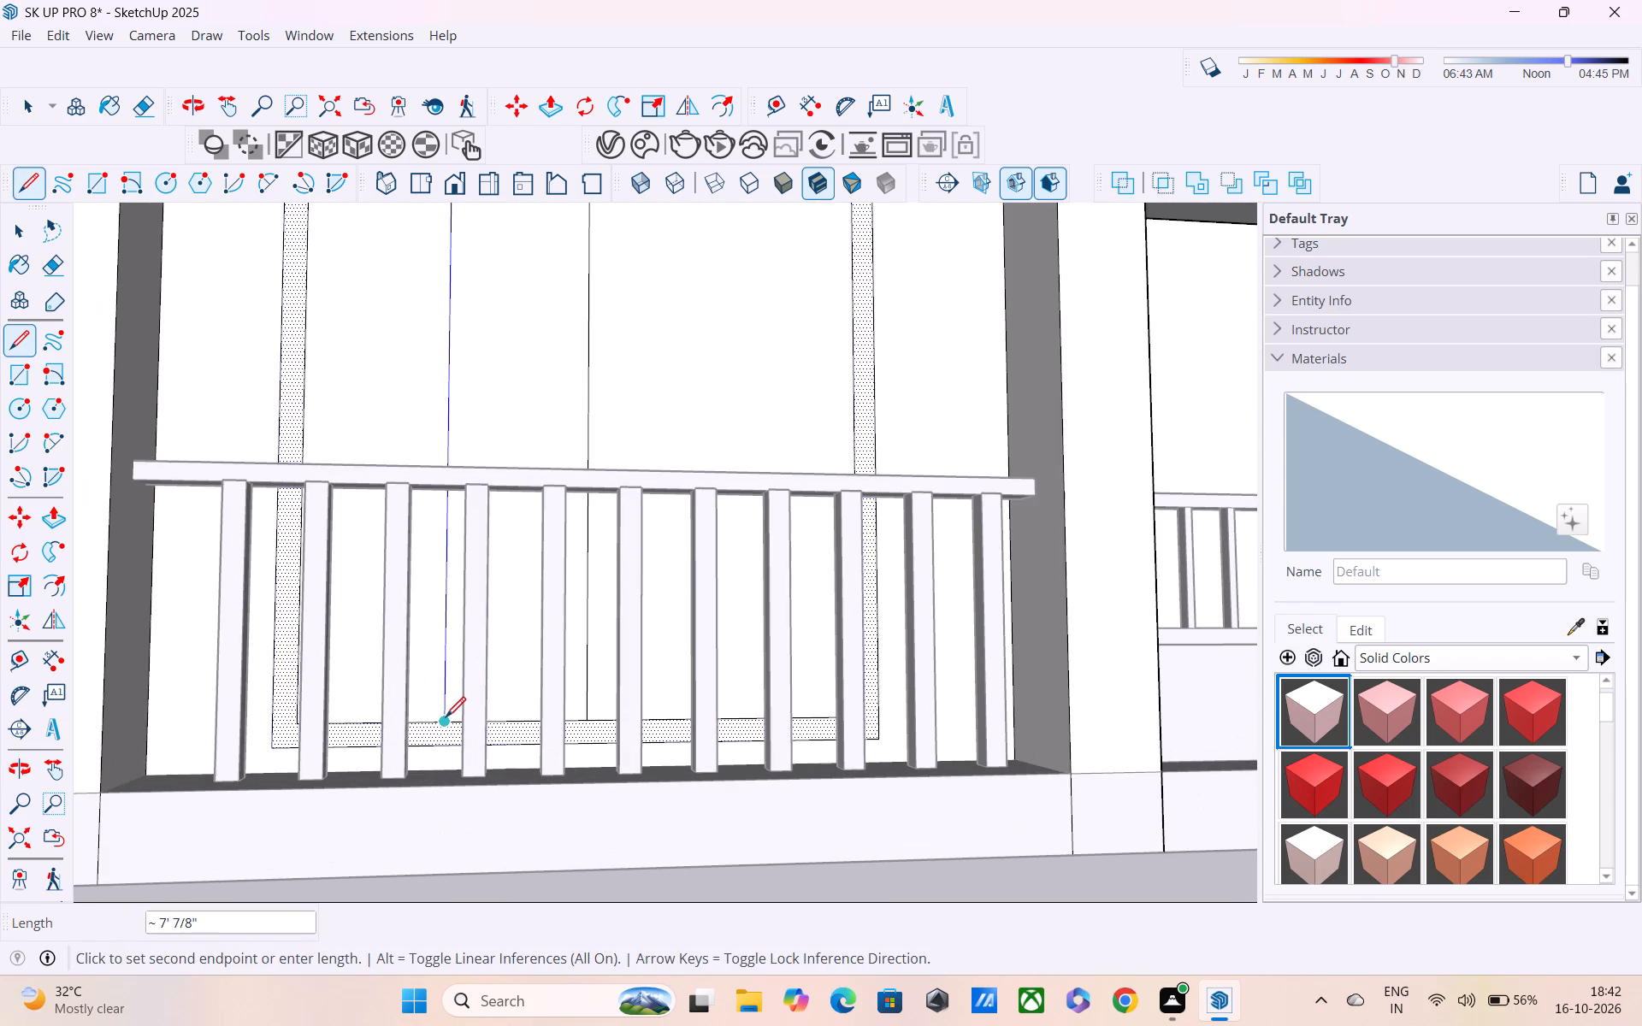
left_click(446, 719)
scroll(452, 691, "down", 2)
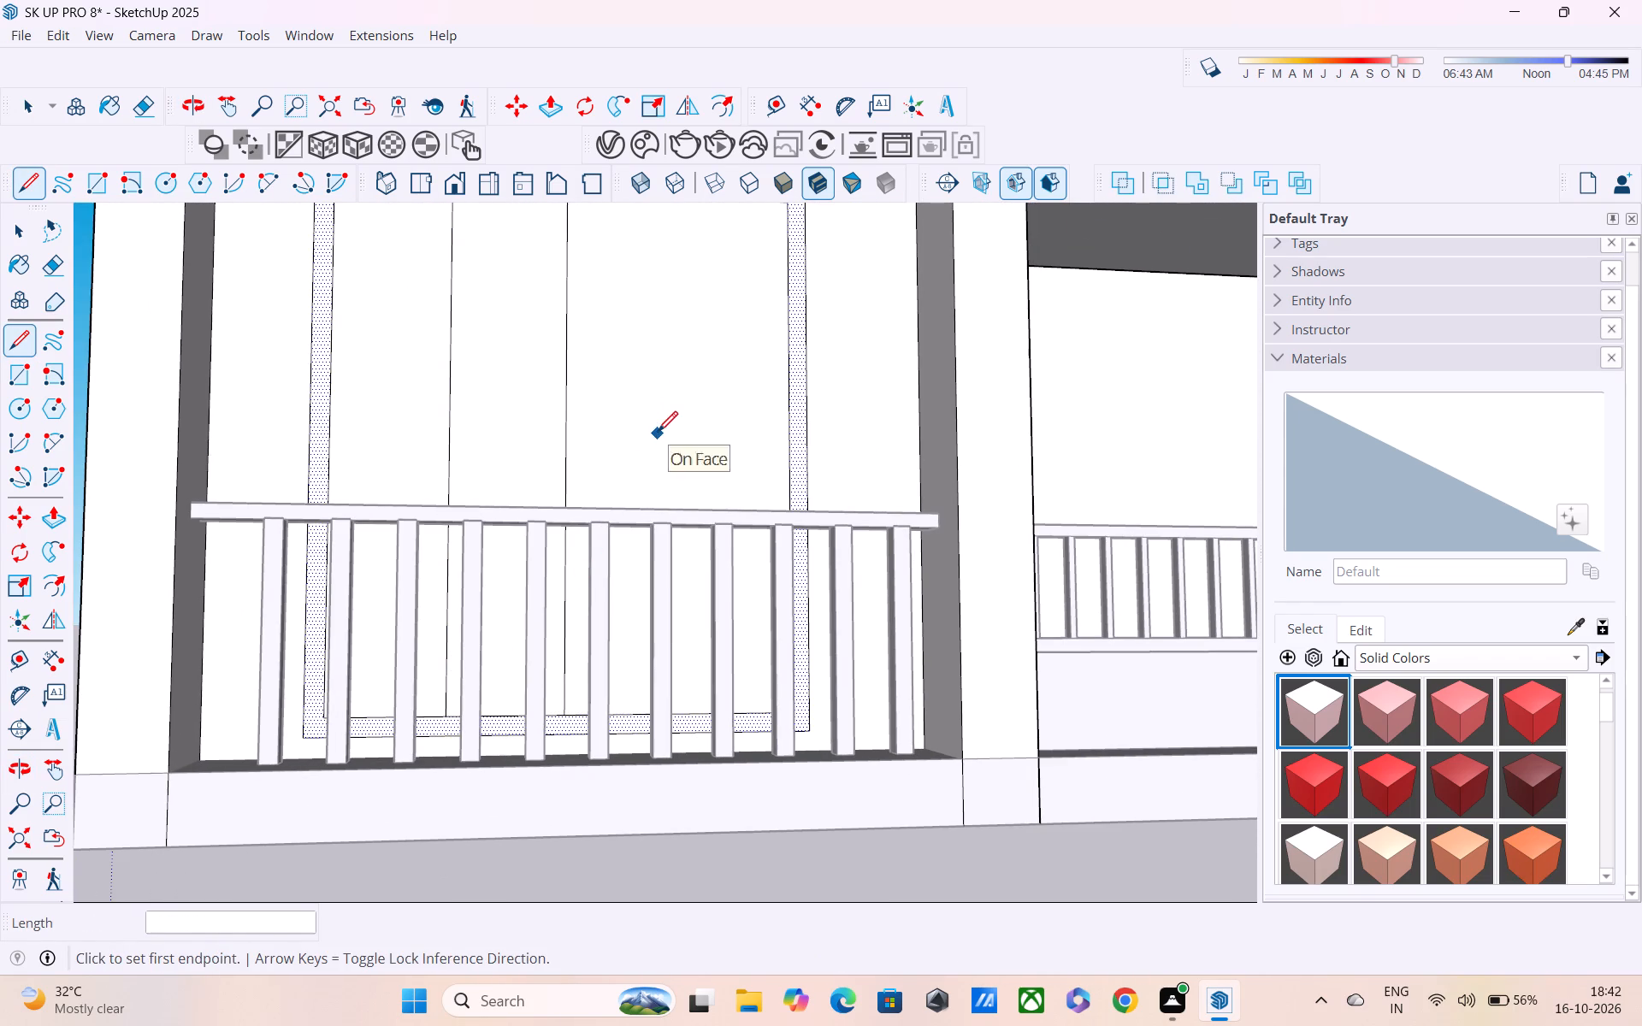
Draw a vertical line down the middle of the door's right half, between the inner top and bottom frame edges.
middle_click_drag(658, 433, 649, 795, "shift")
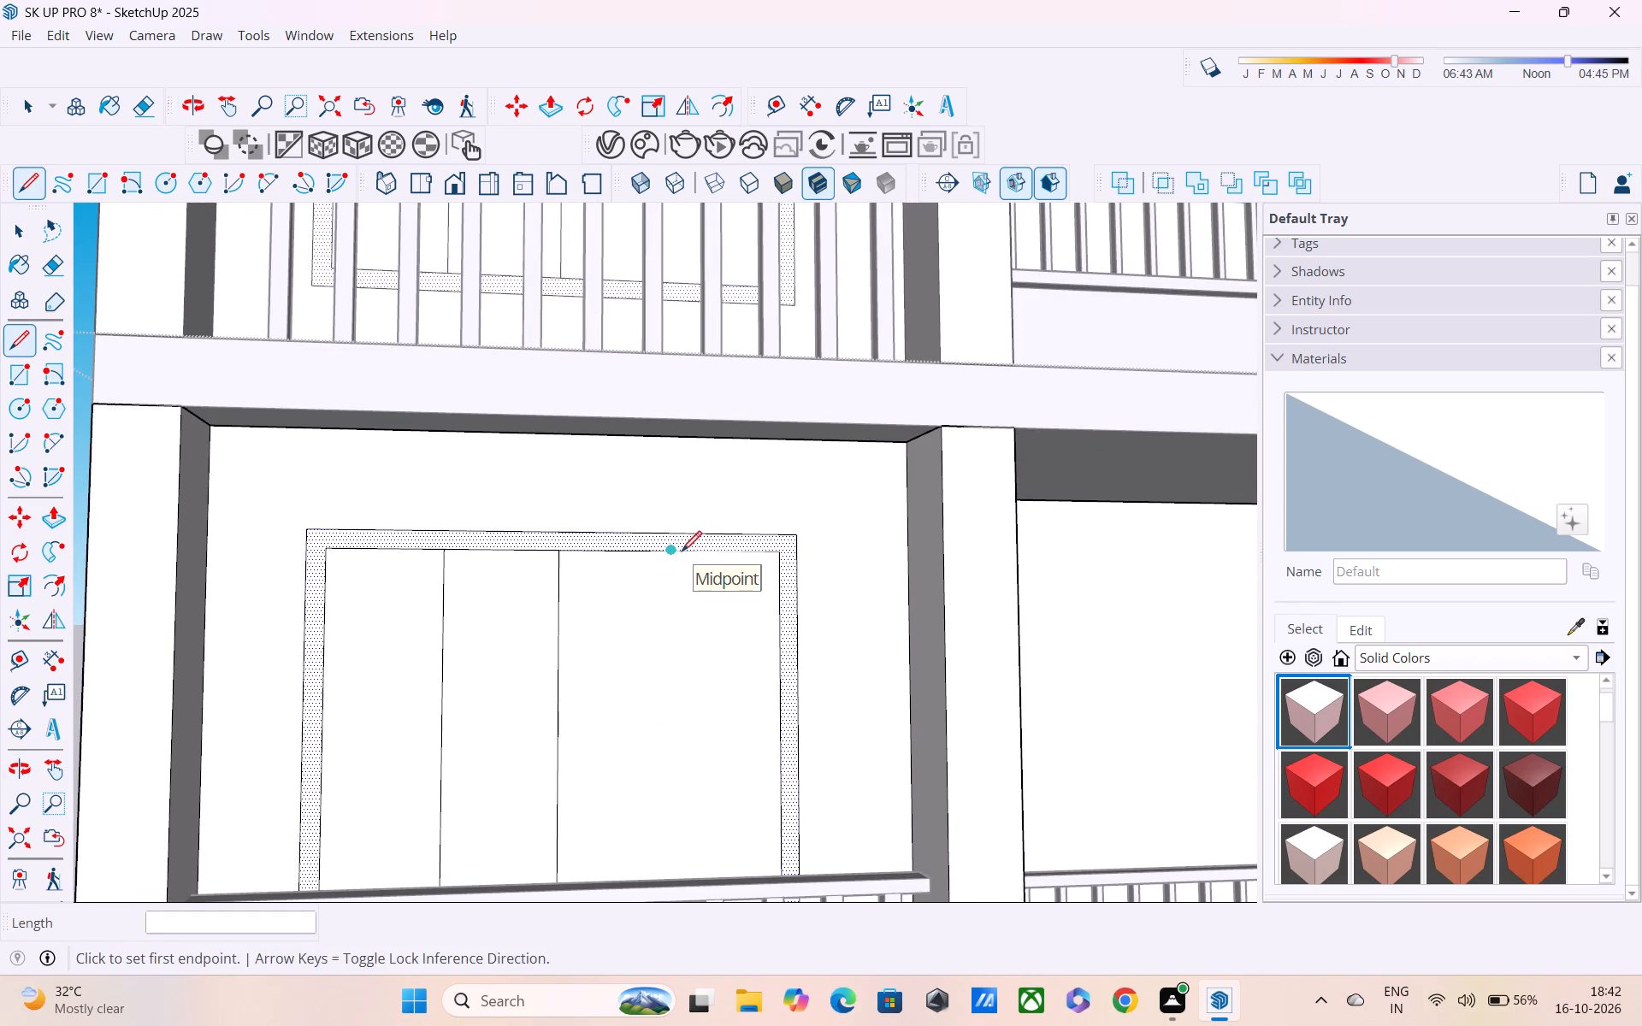
left_click(671, 554)
middle_click_drag(717, 720, 564, 311)
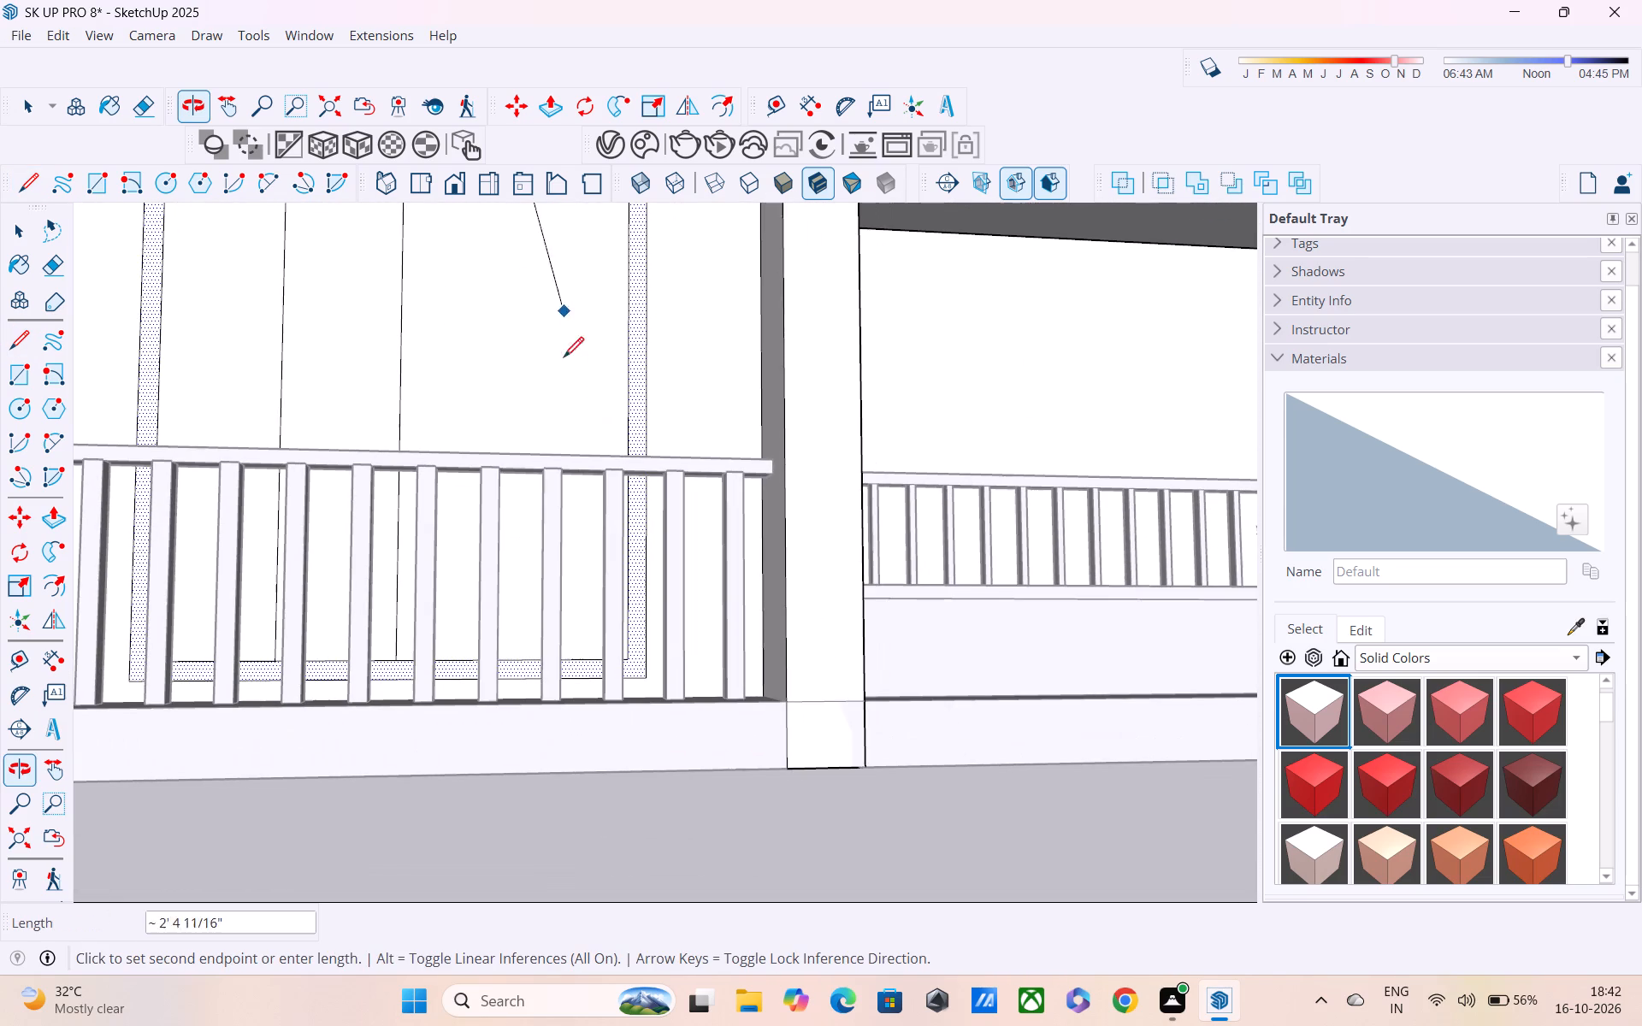
left_click(513, 664)
middle_click_drag(518, 670, 533, 735)
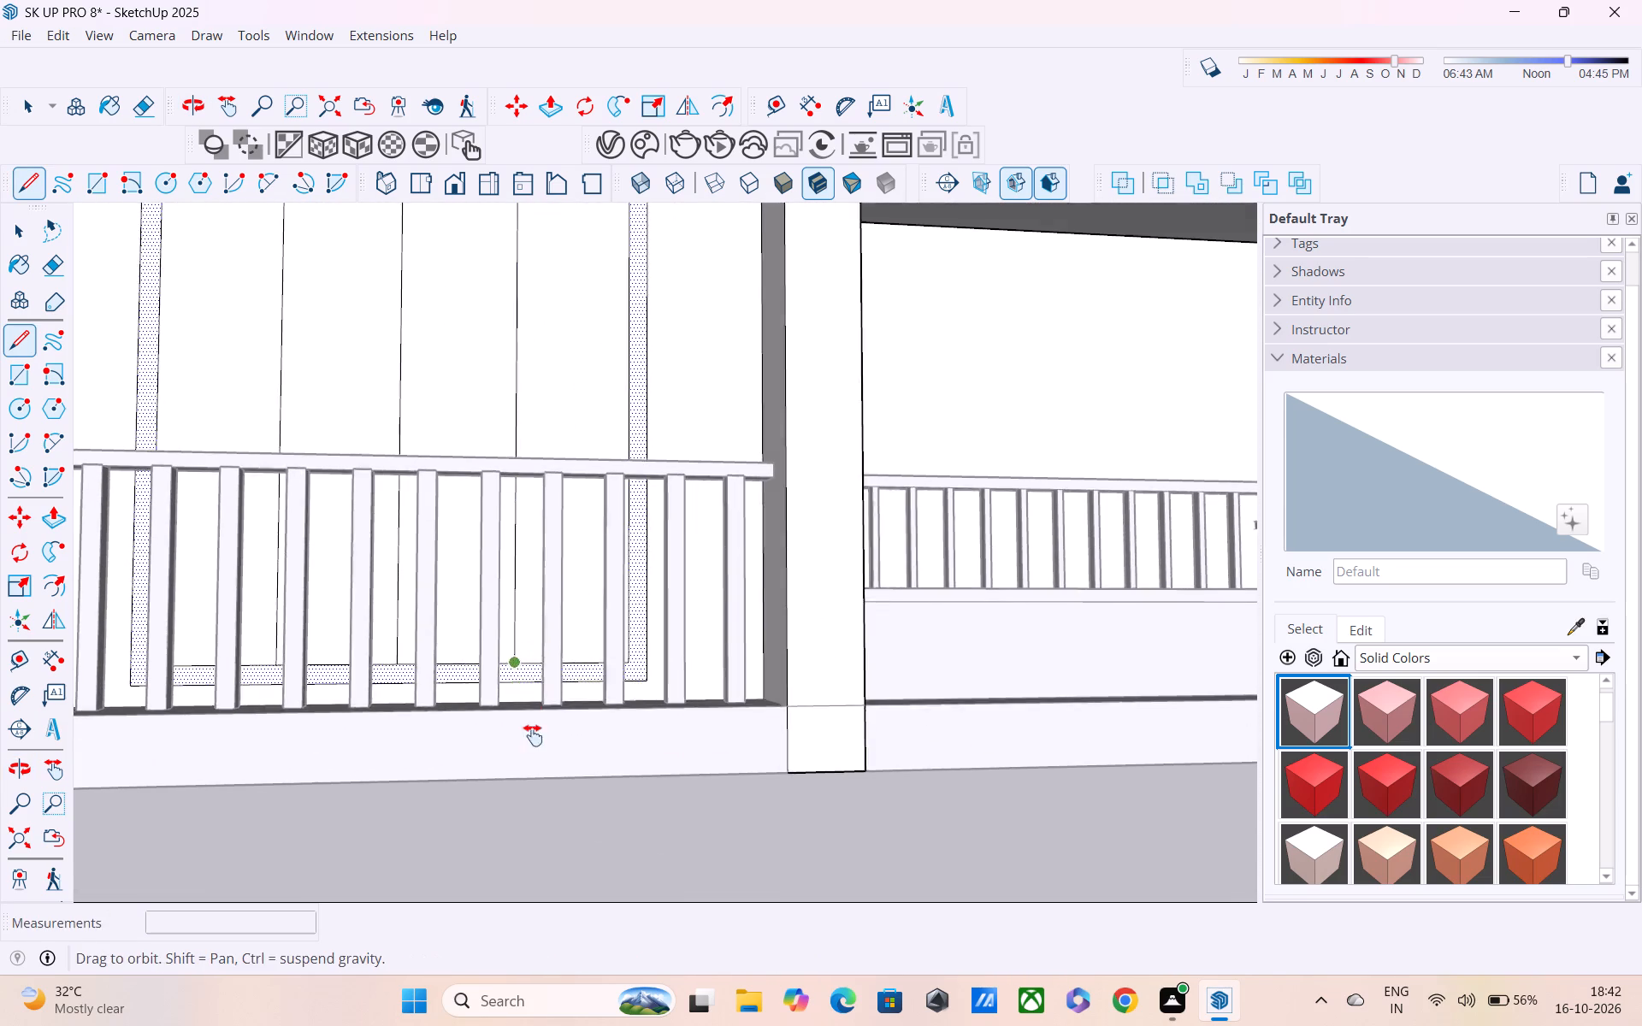
middle_click_drag(533, 735, 559, 847)
scroll(494, 611, "down", 4)
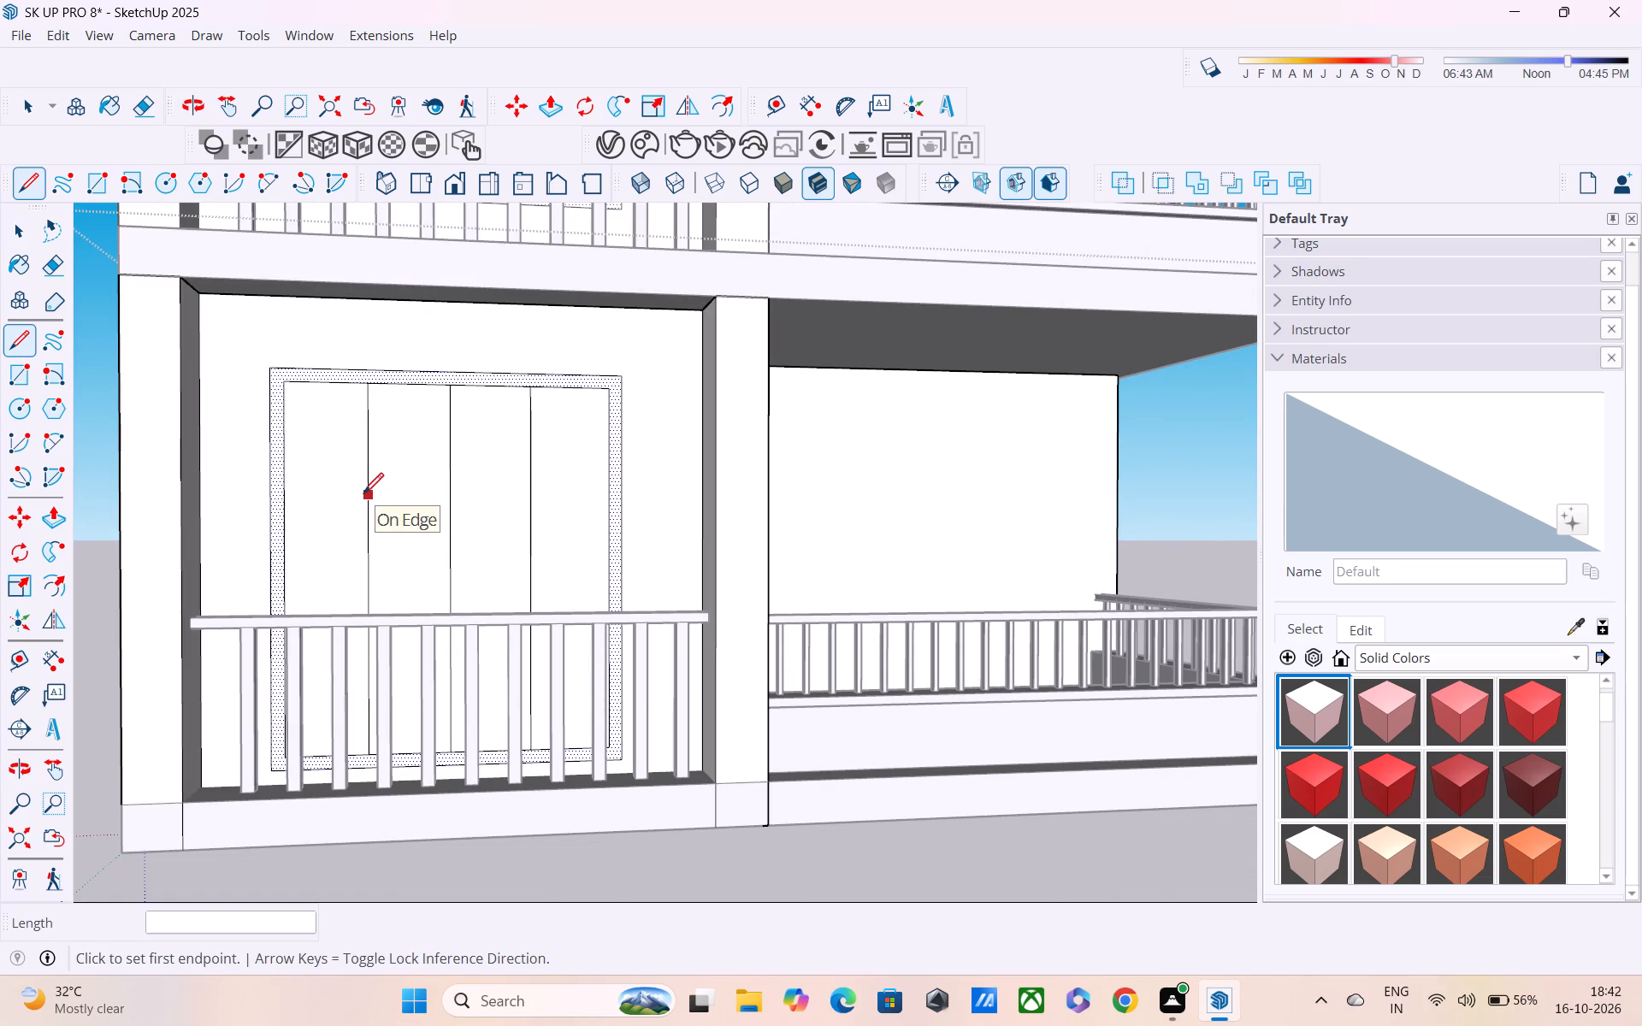
Copy the door's left divider line 3" to the left along the inner top frame edge.
key("space")
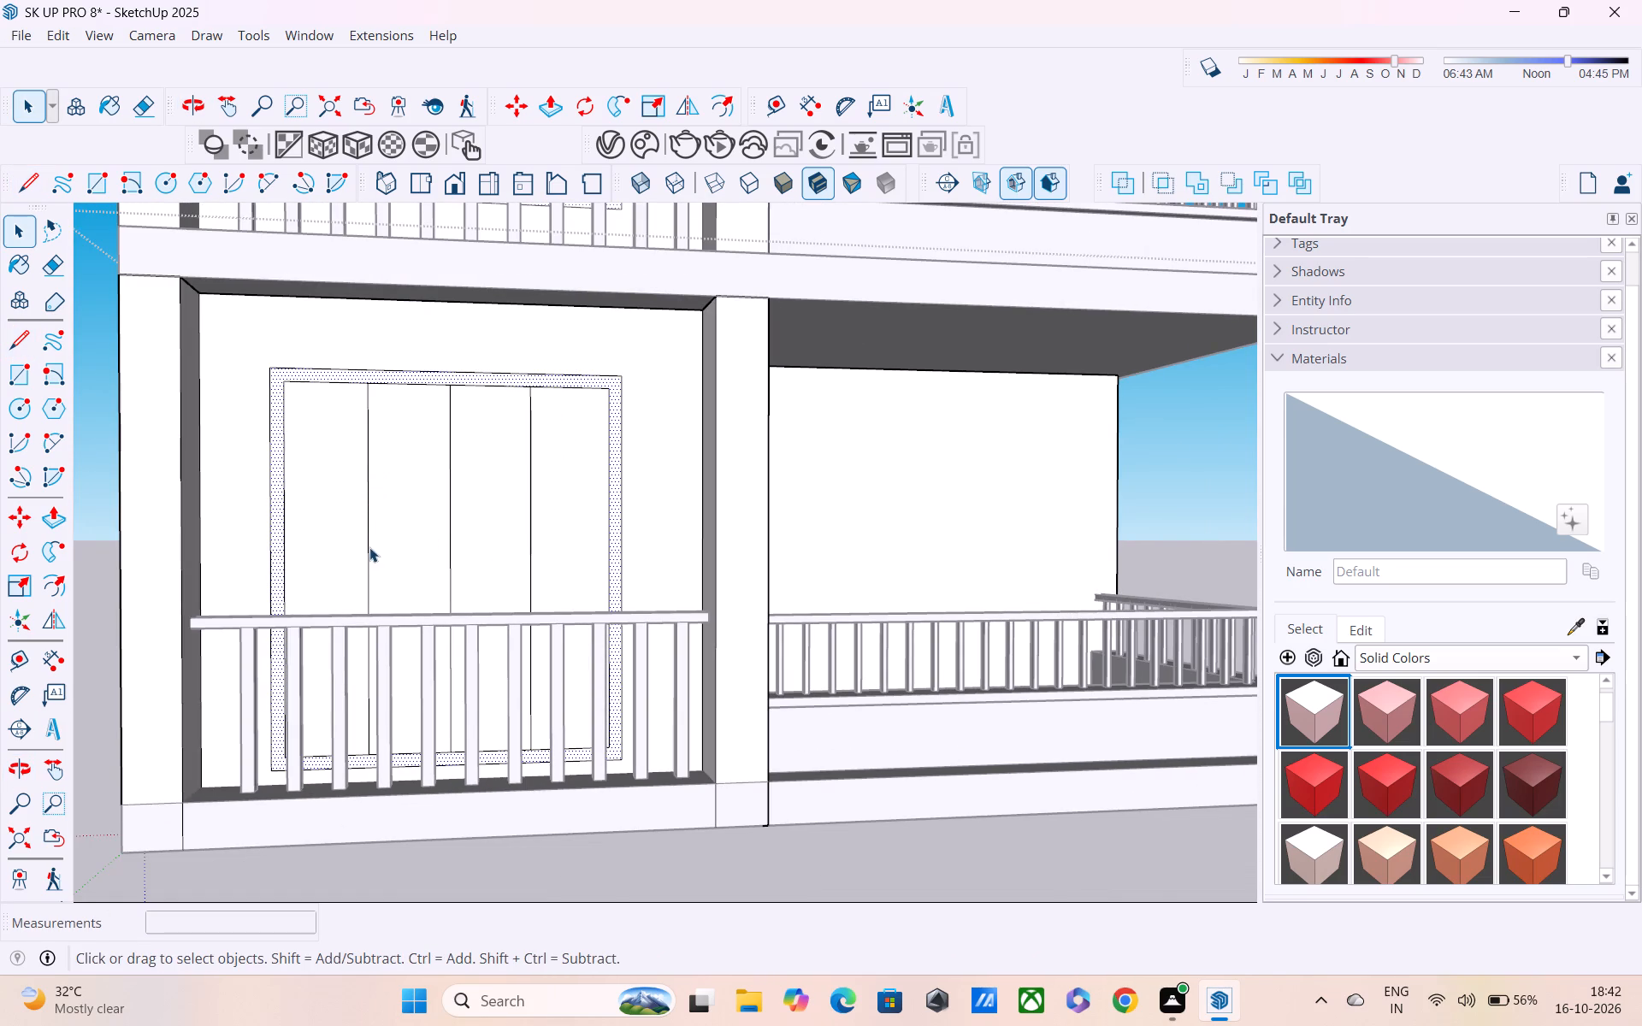
left_click(369, 499)
key("m")
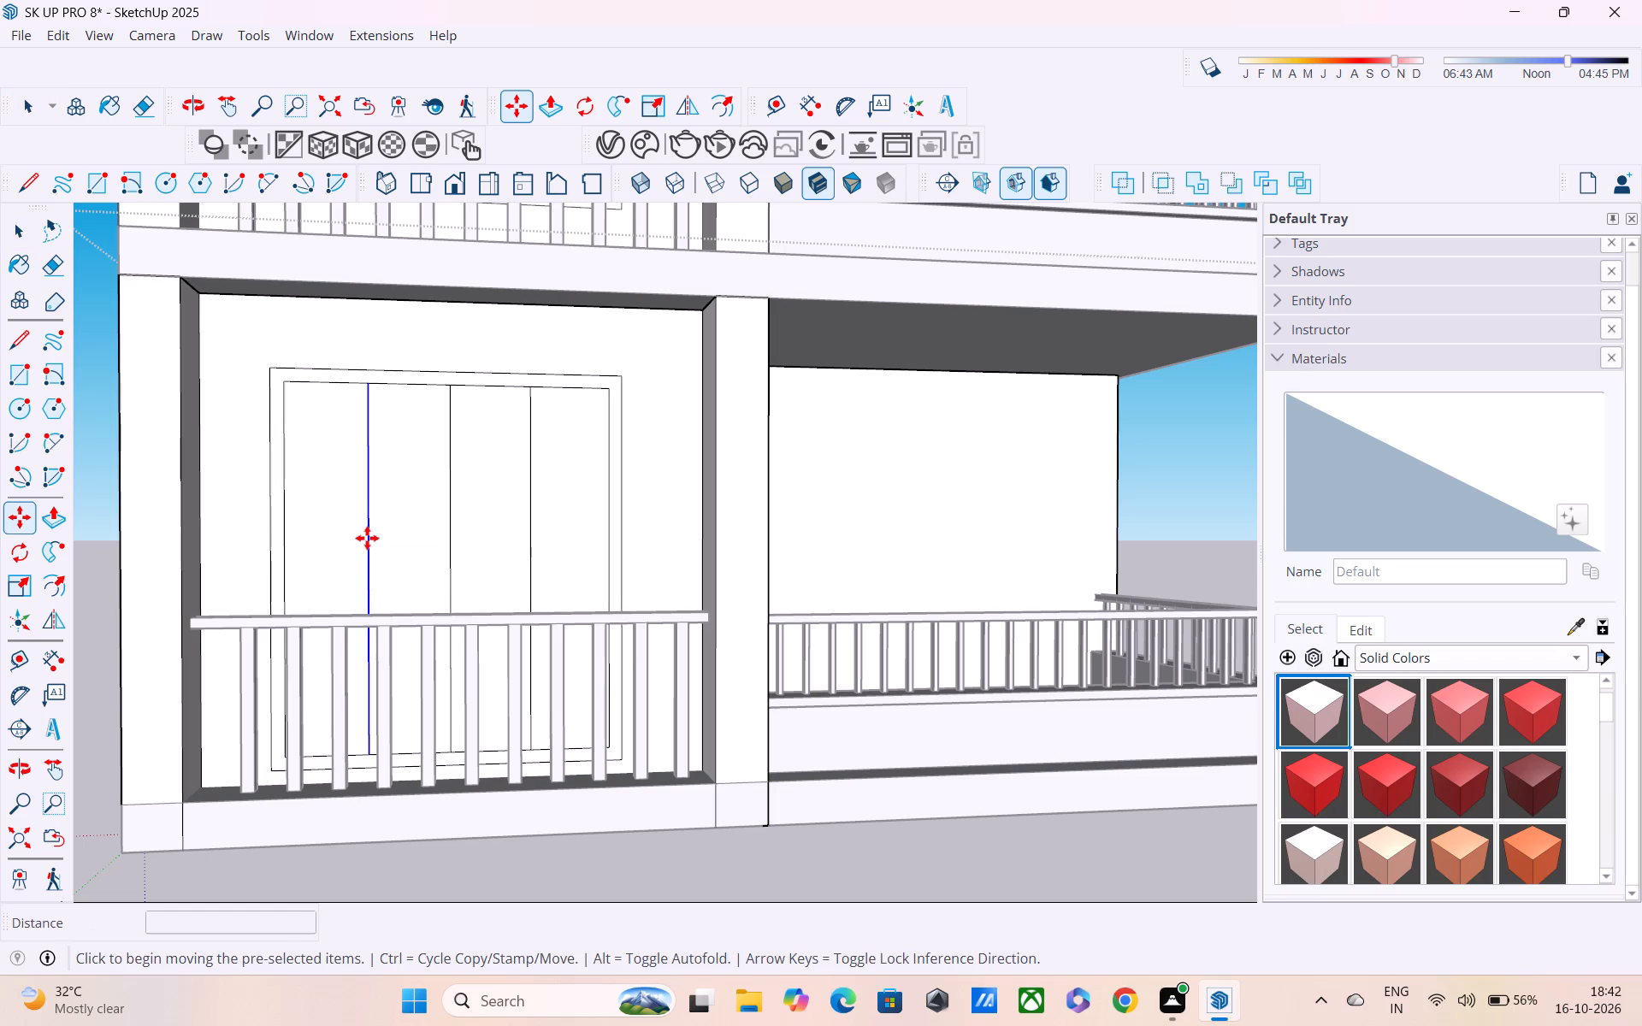
left_click(369, 385)
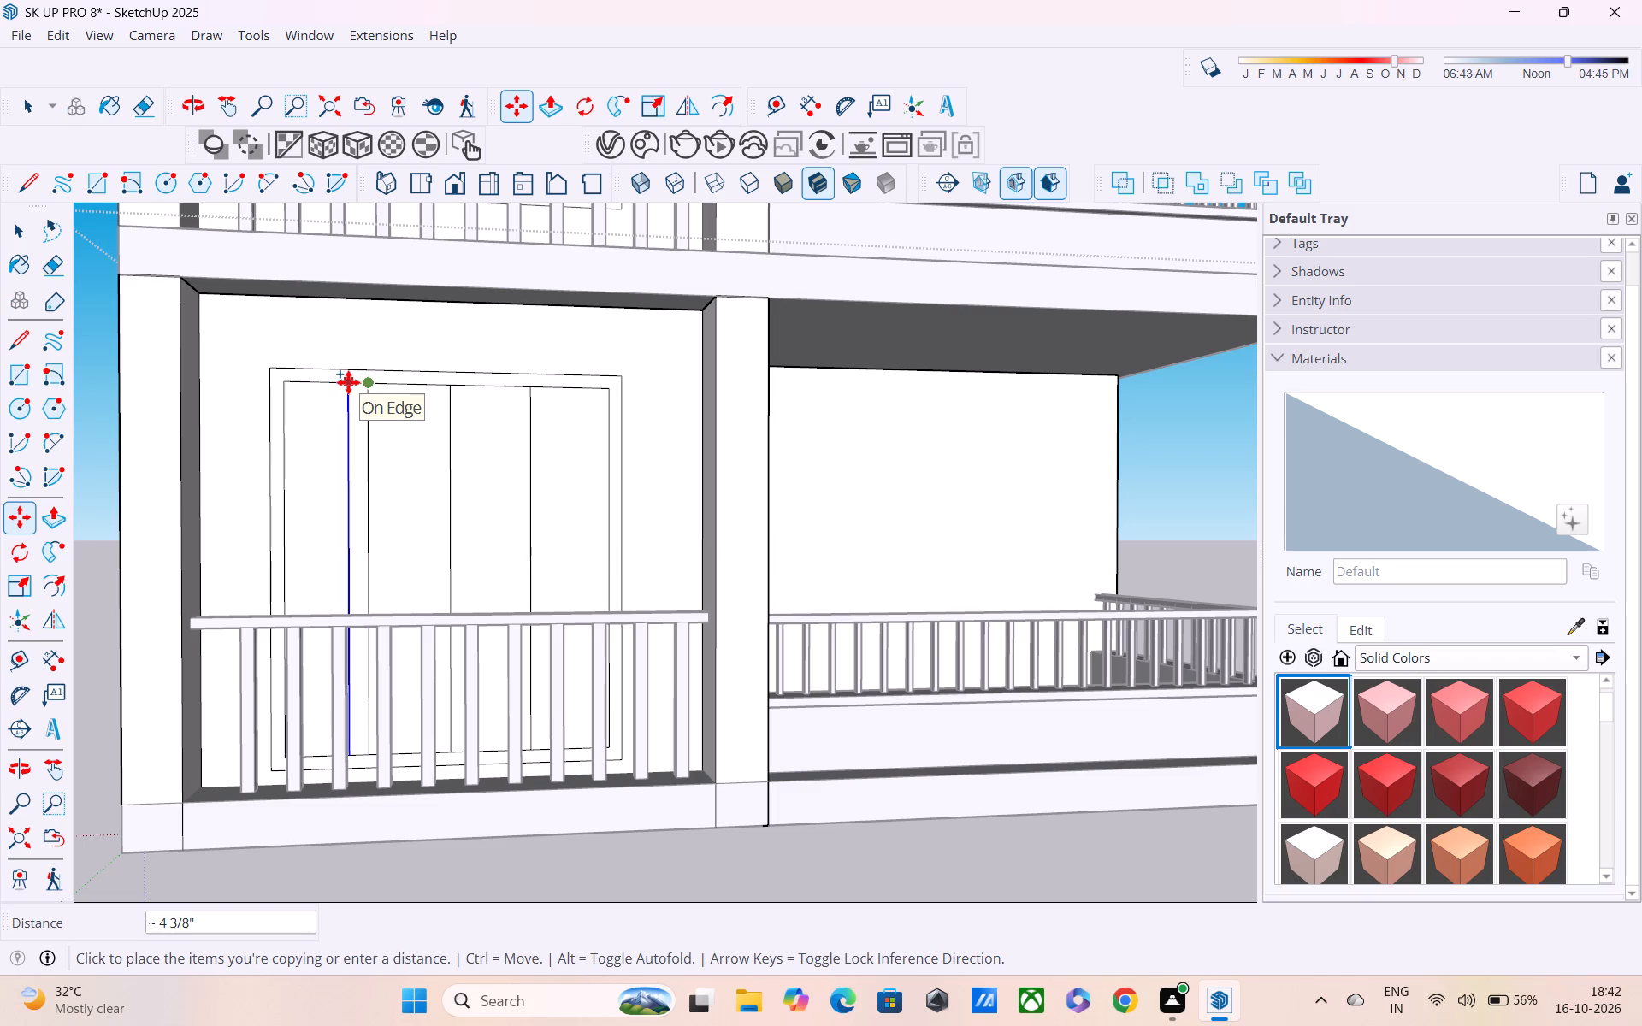
type("3\"")
key("Return")
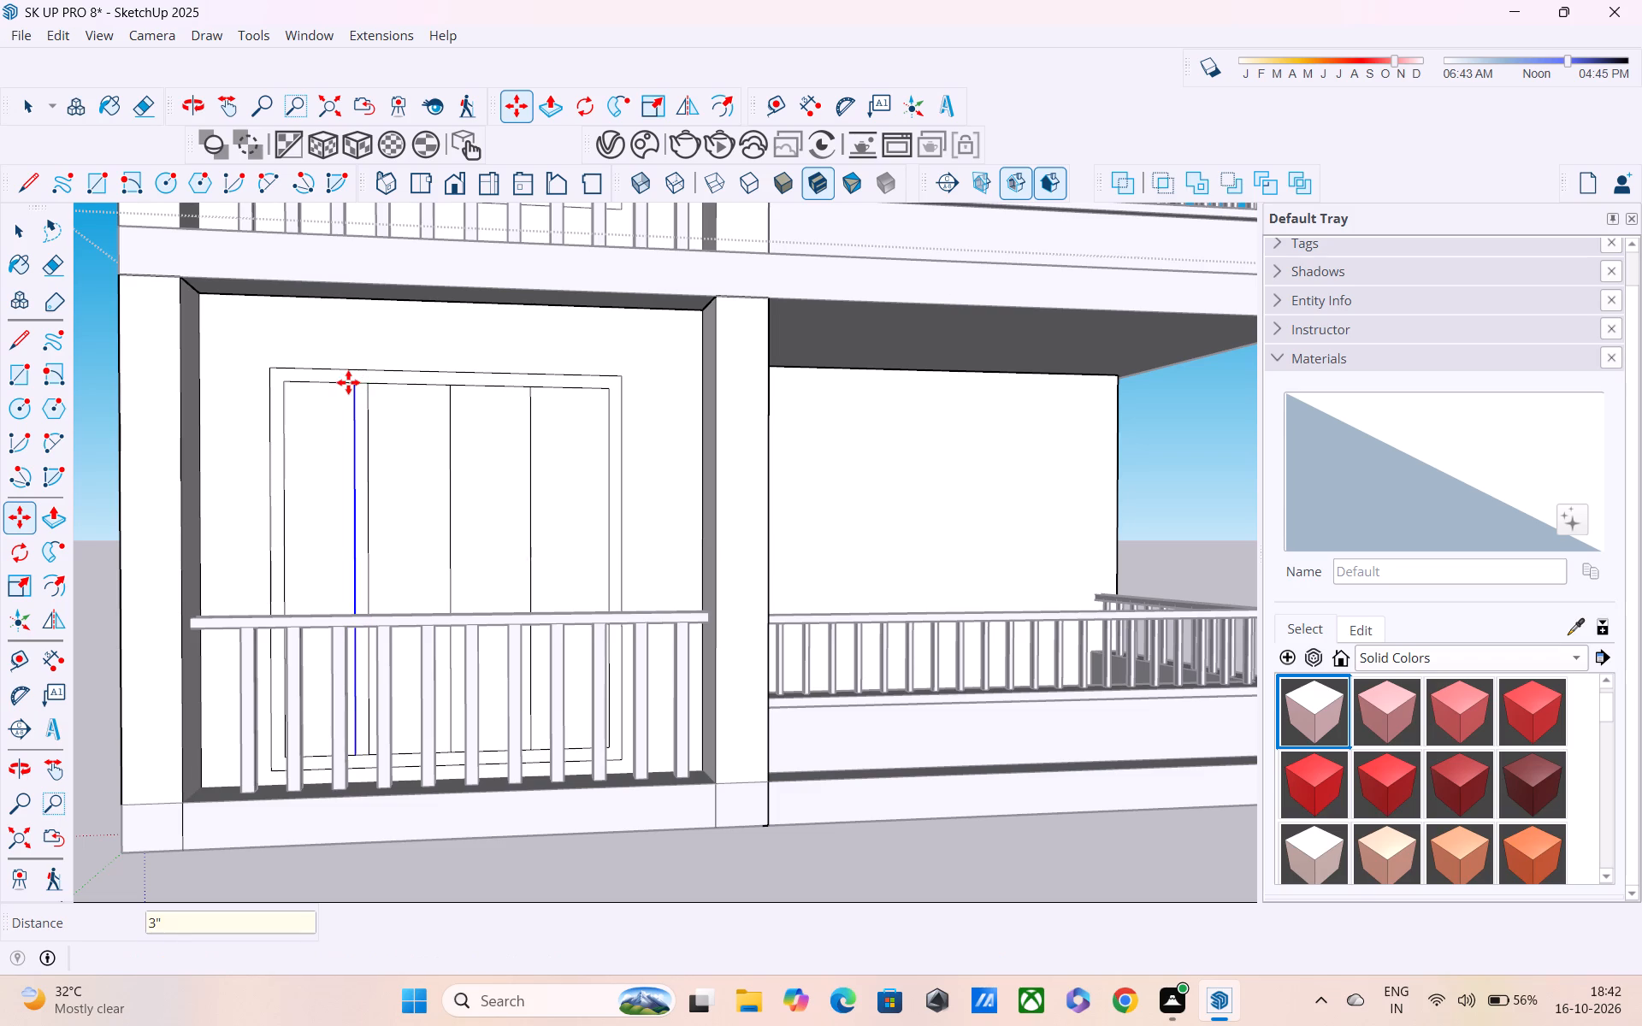
left_click(451, 385)
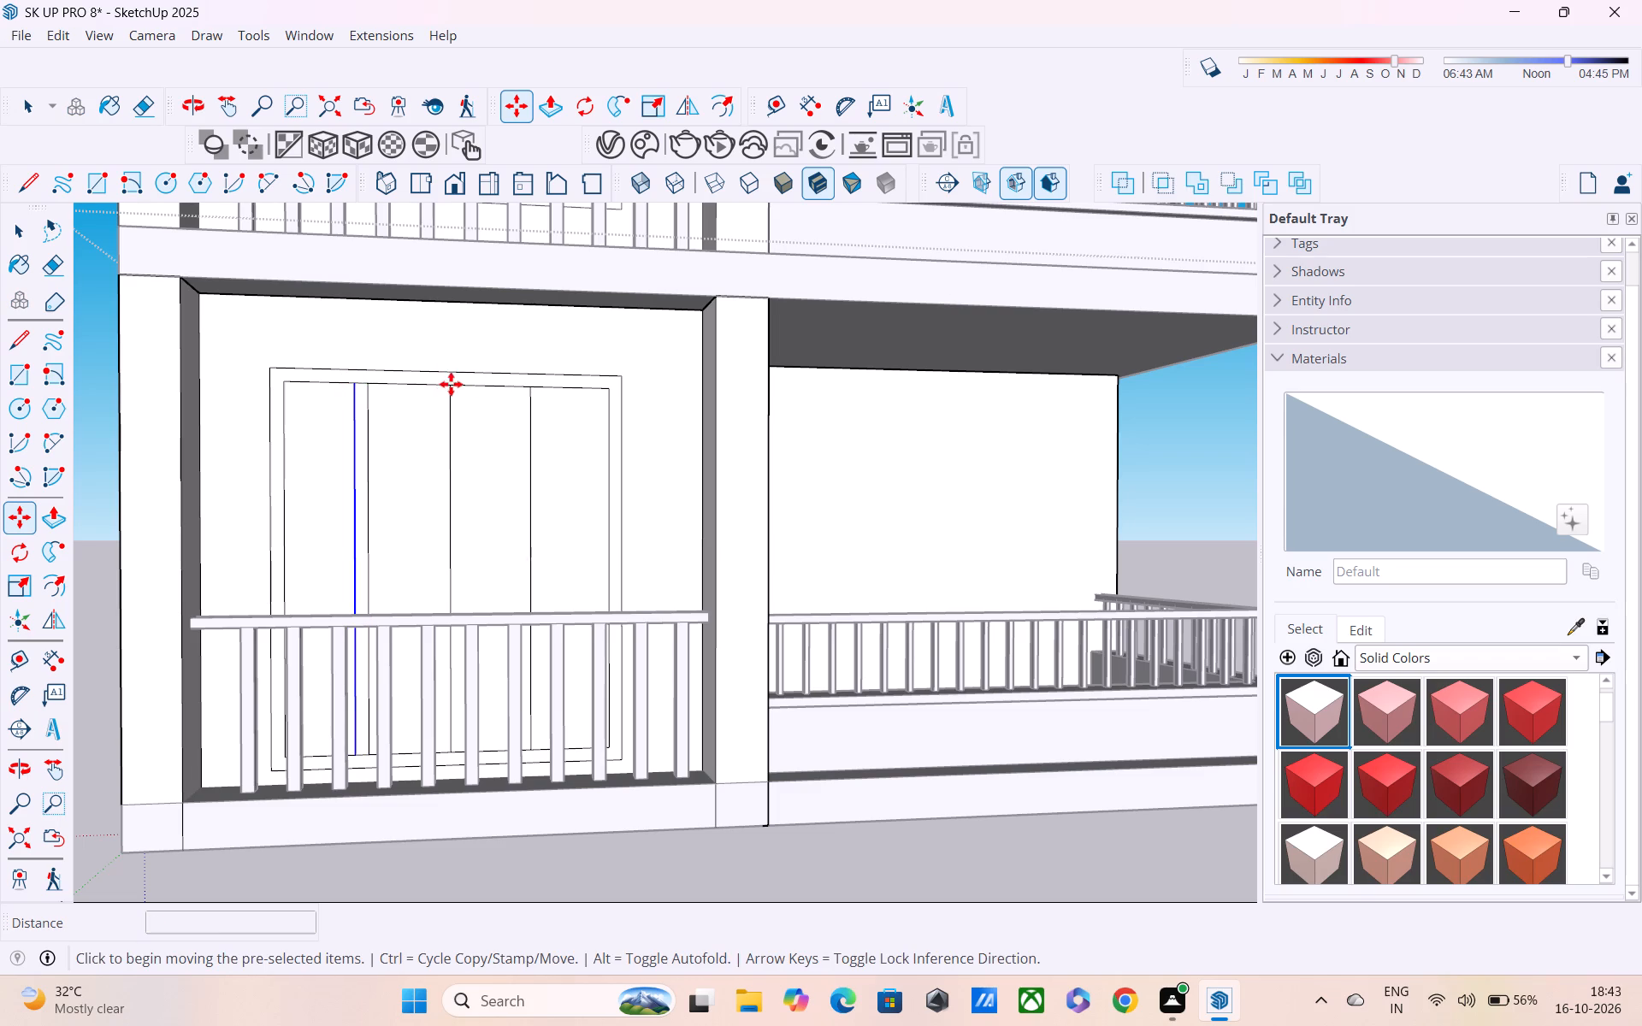
key("Escape")
Copy the door's centre divider line 3" to the left along the inner top frame edge.
key("space")
left_click(453, 415)
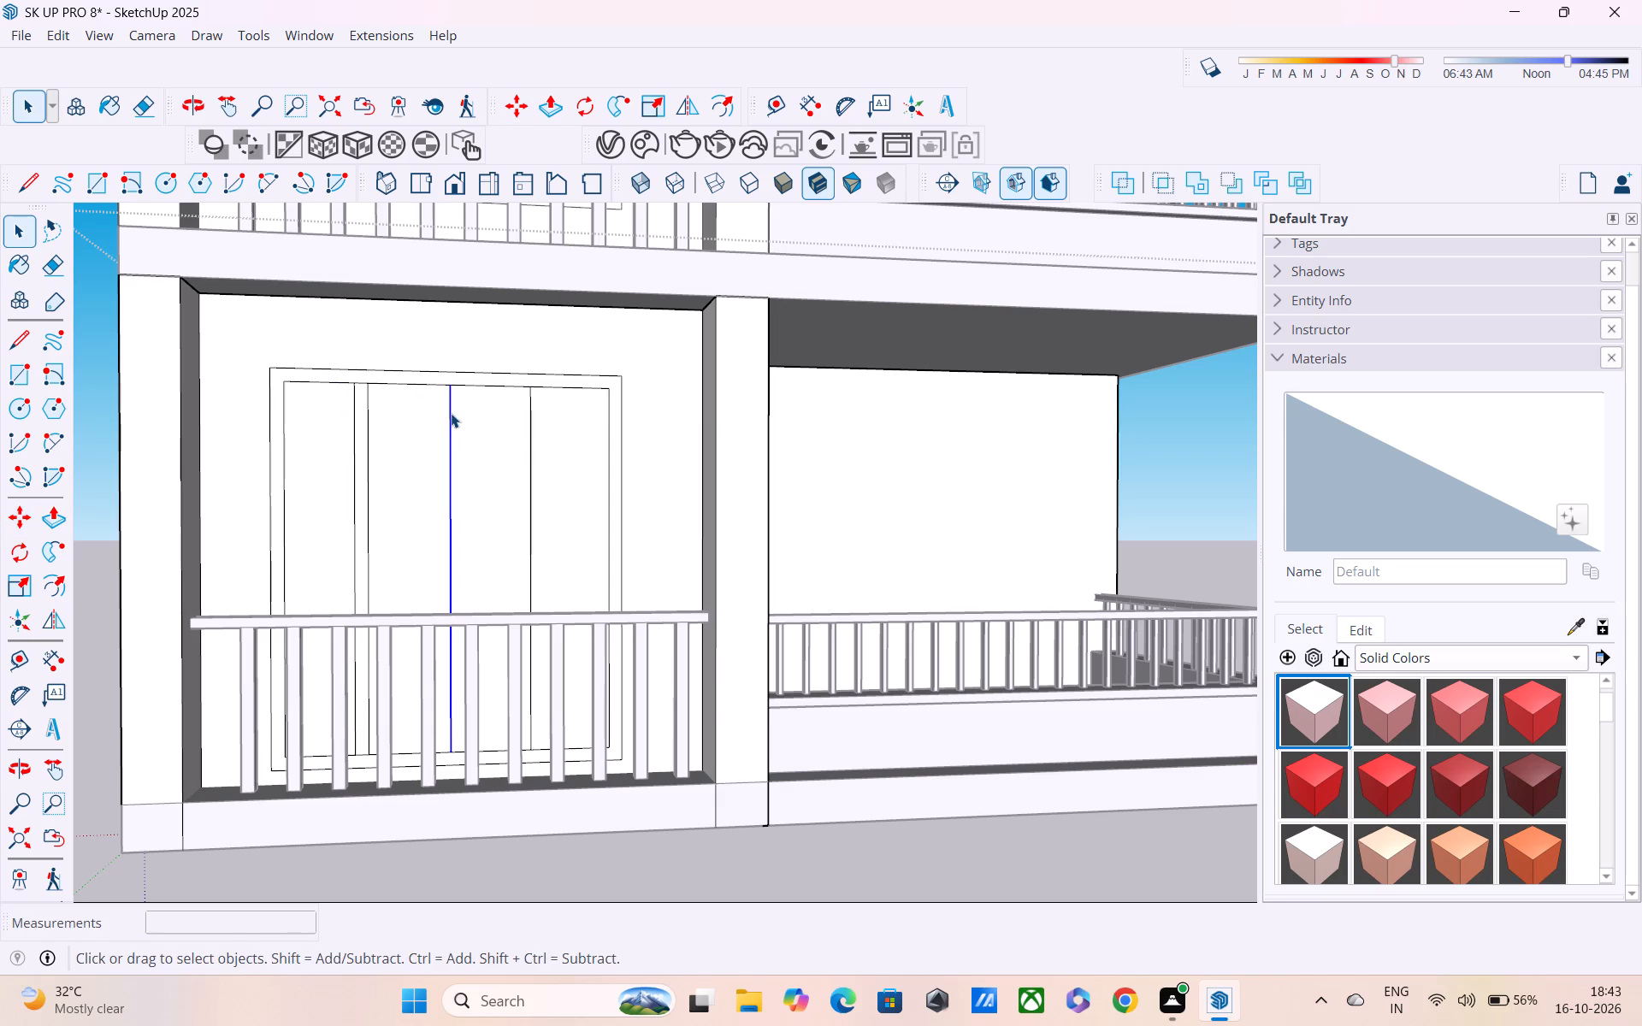
key("m")
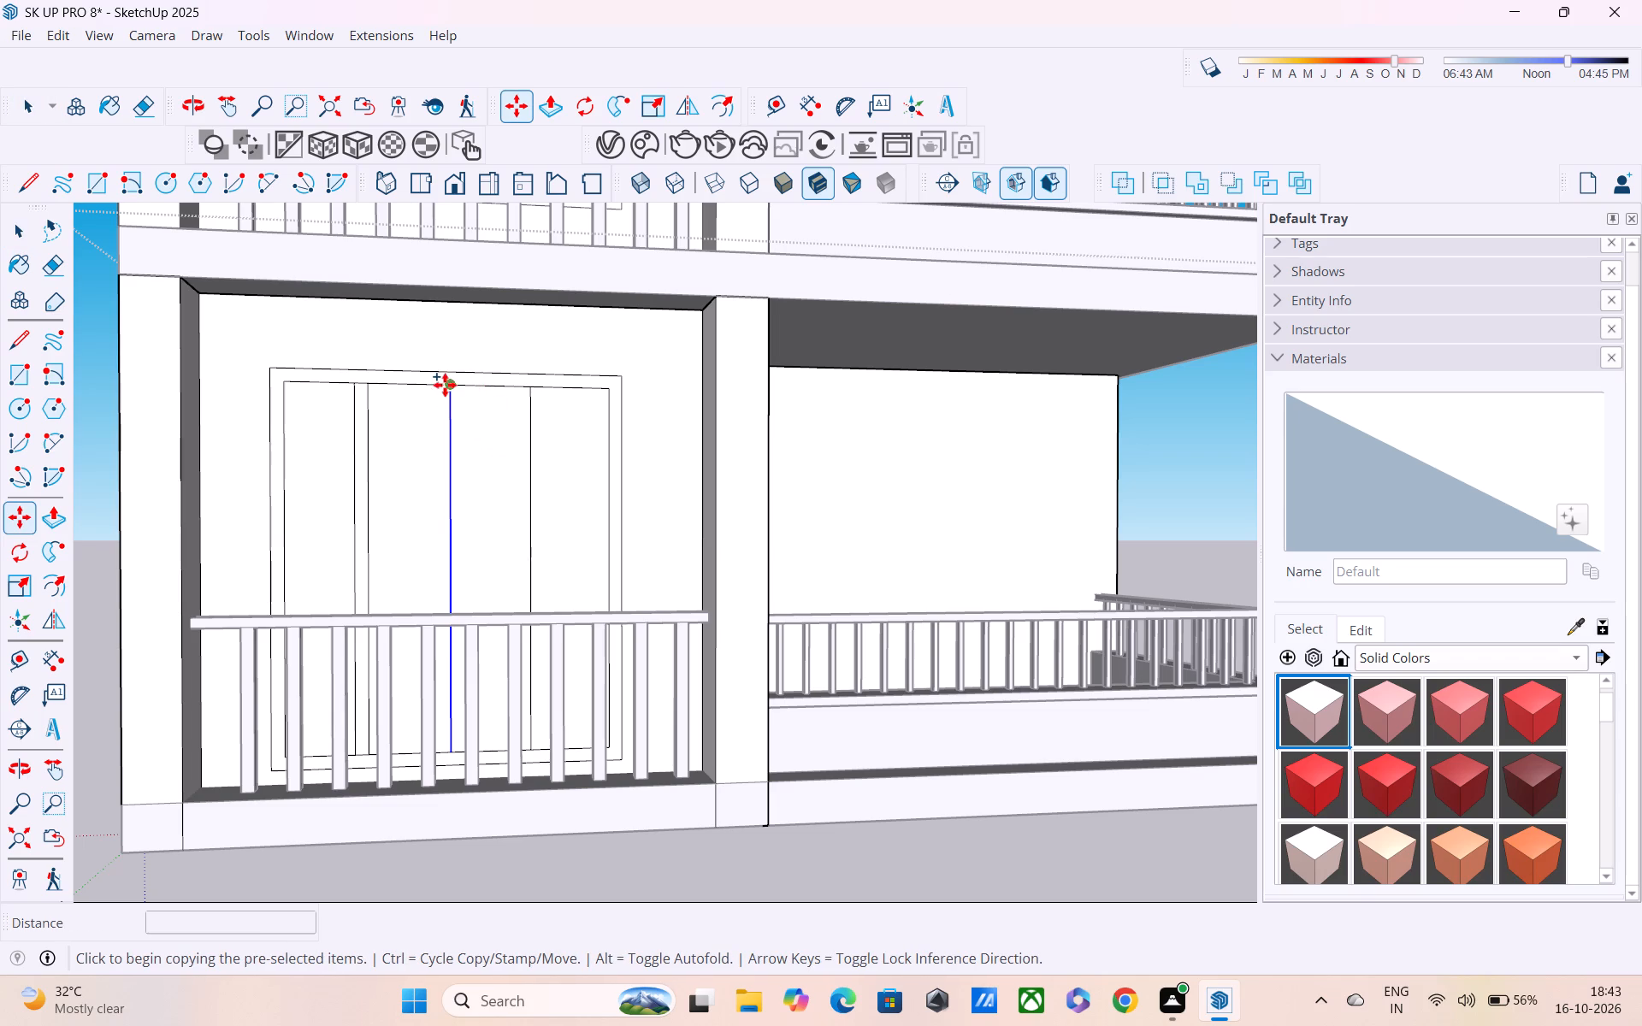
left_click(454, 385)
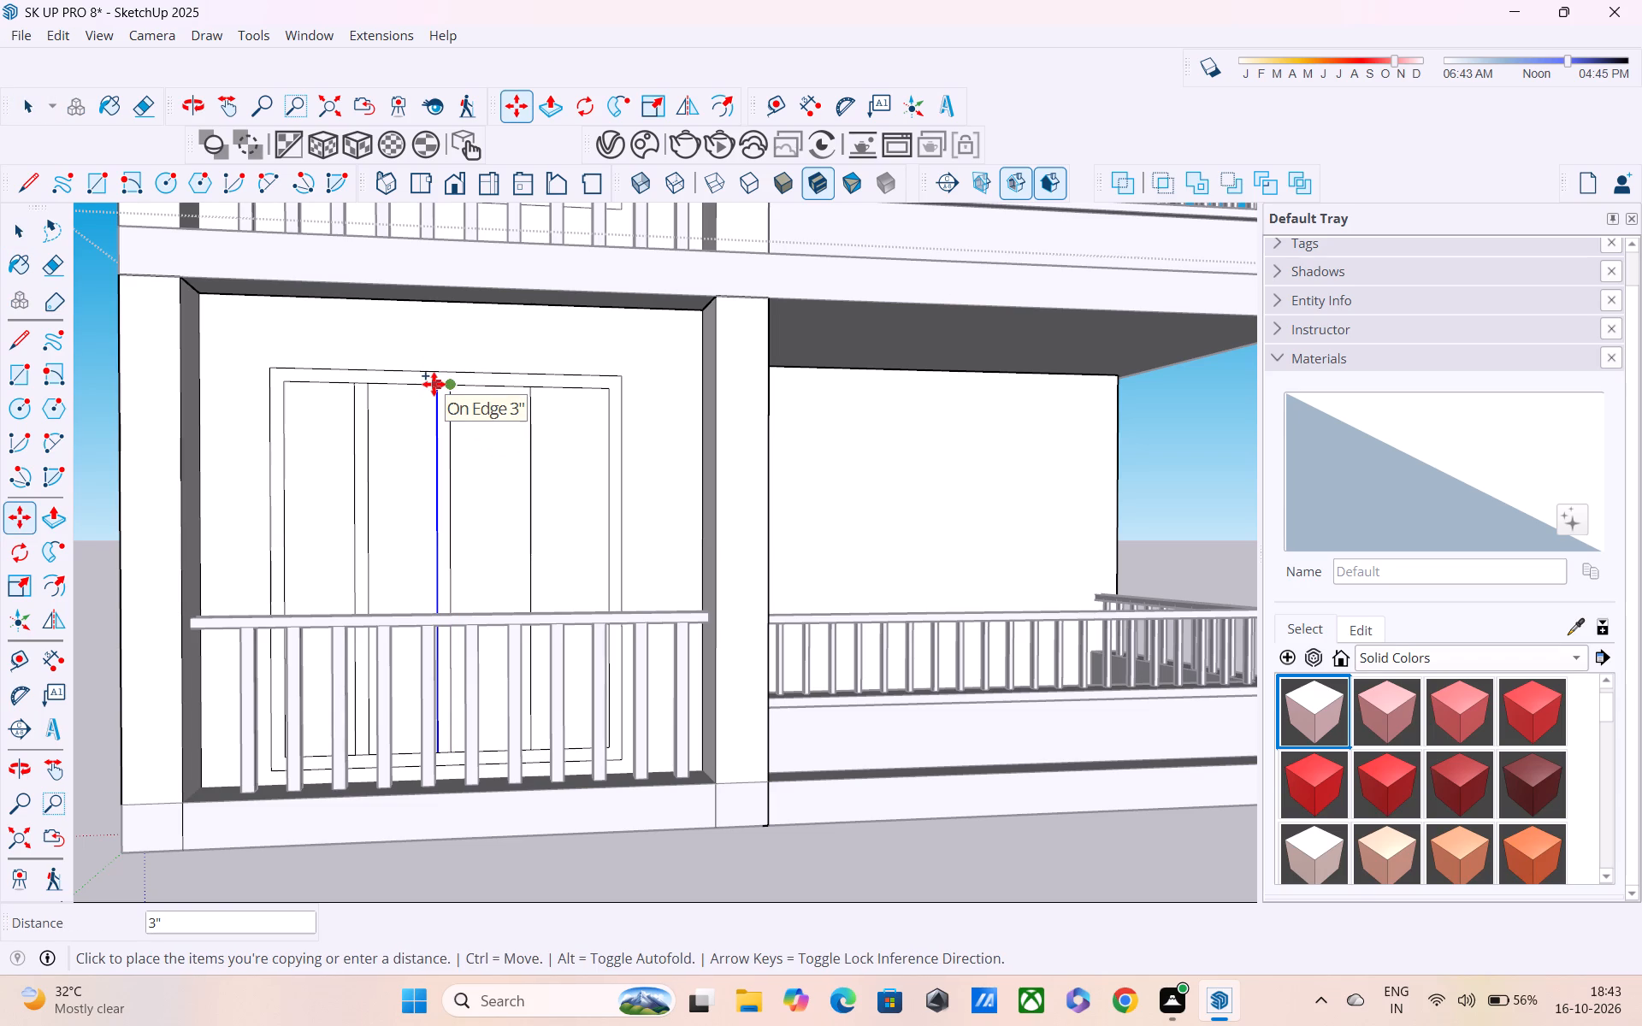
left_click(433, 383)
Copy the door's right divider line 3" to the left along the inner top frame edge.
key("space")
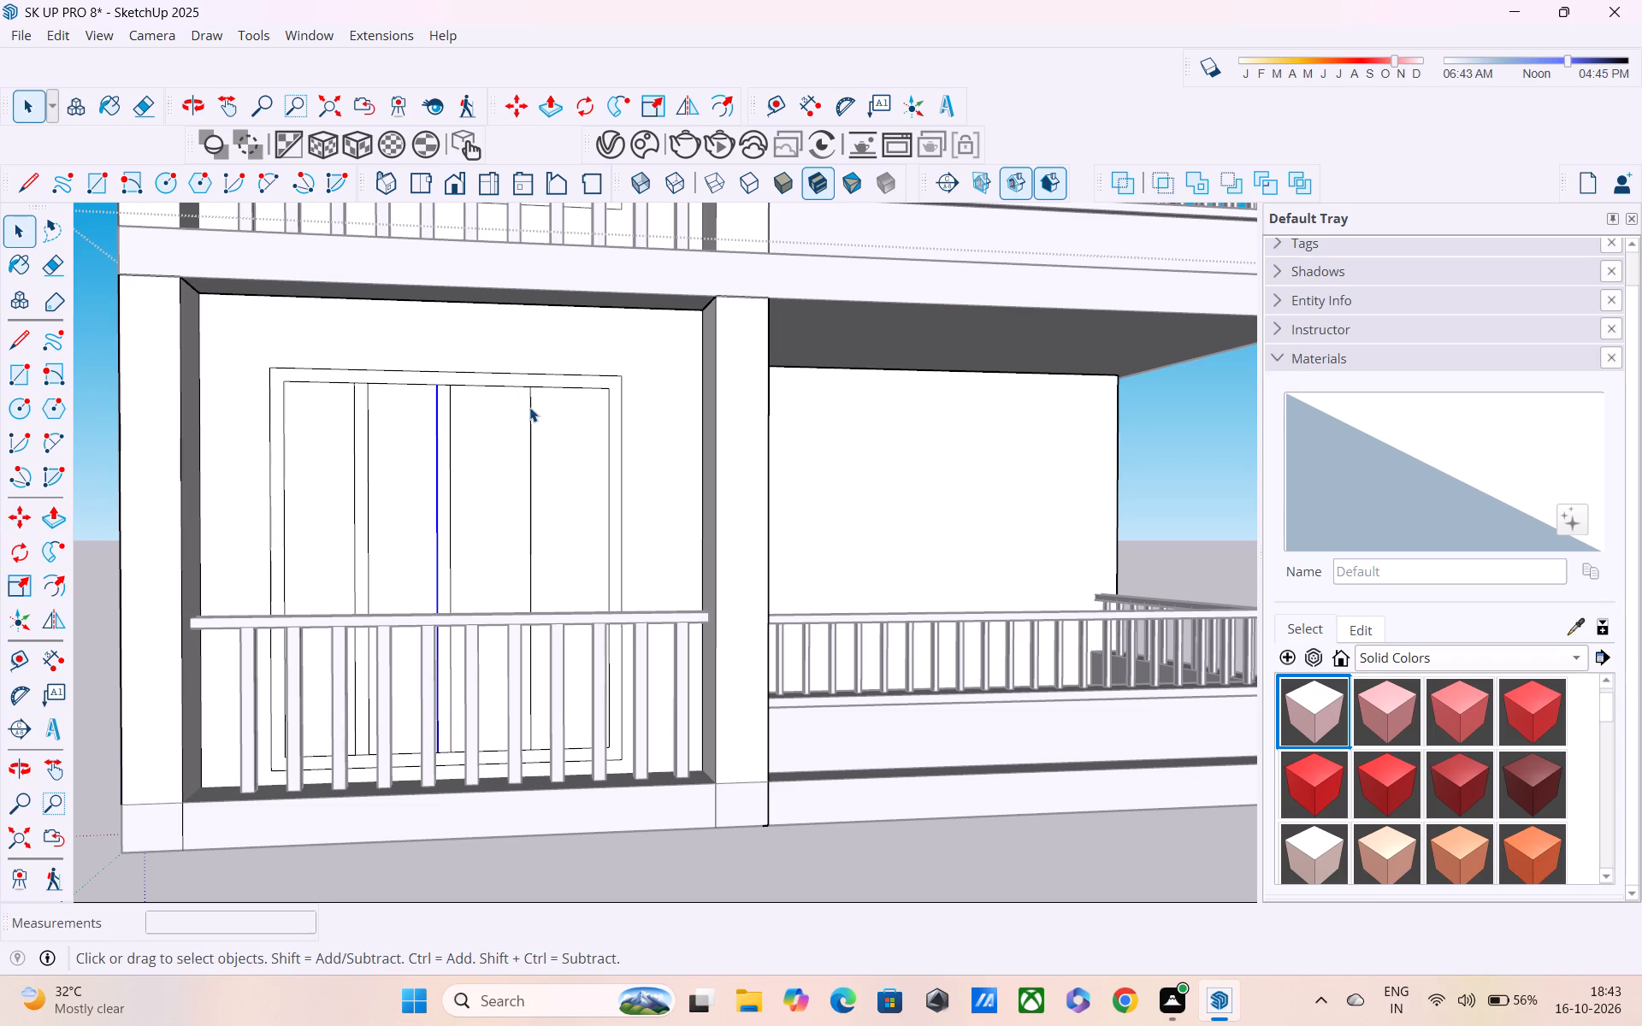
left_click(531, 414)
key("m")
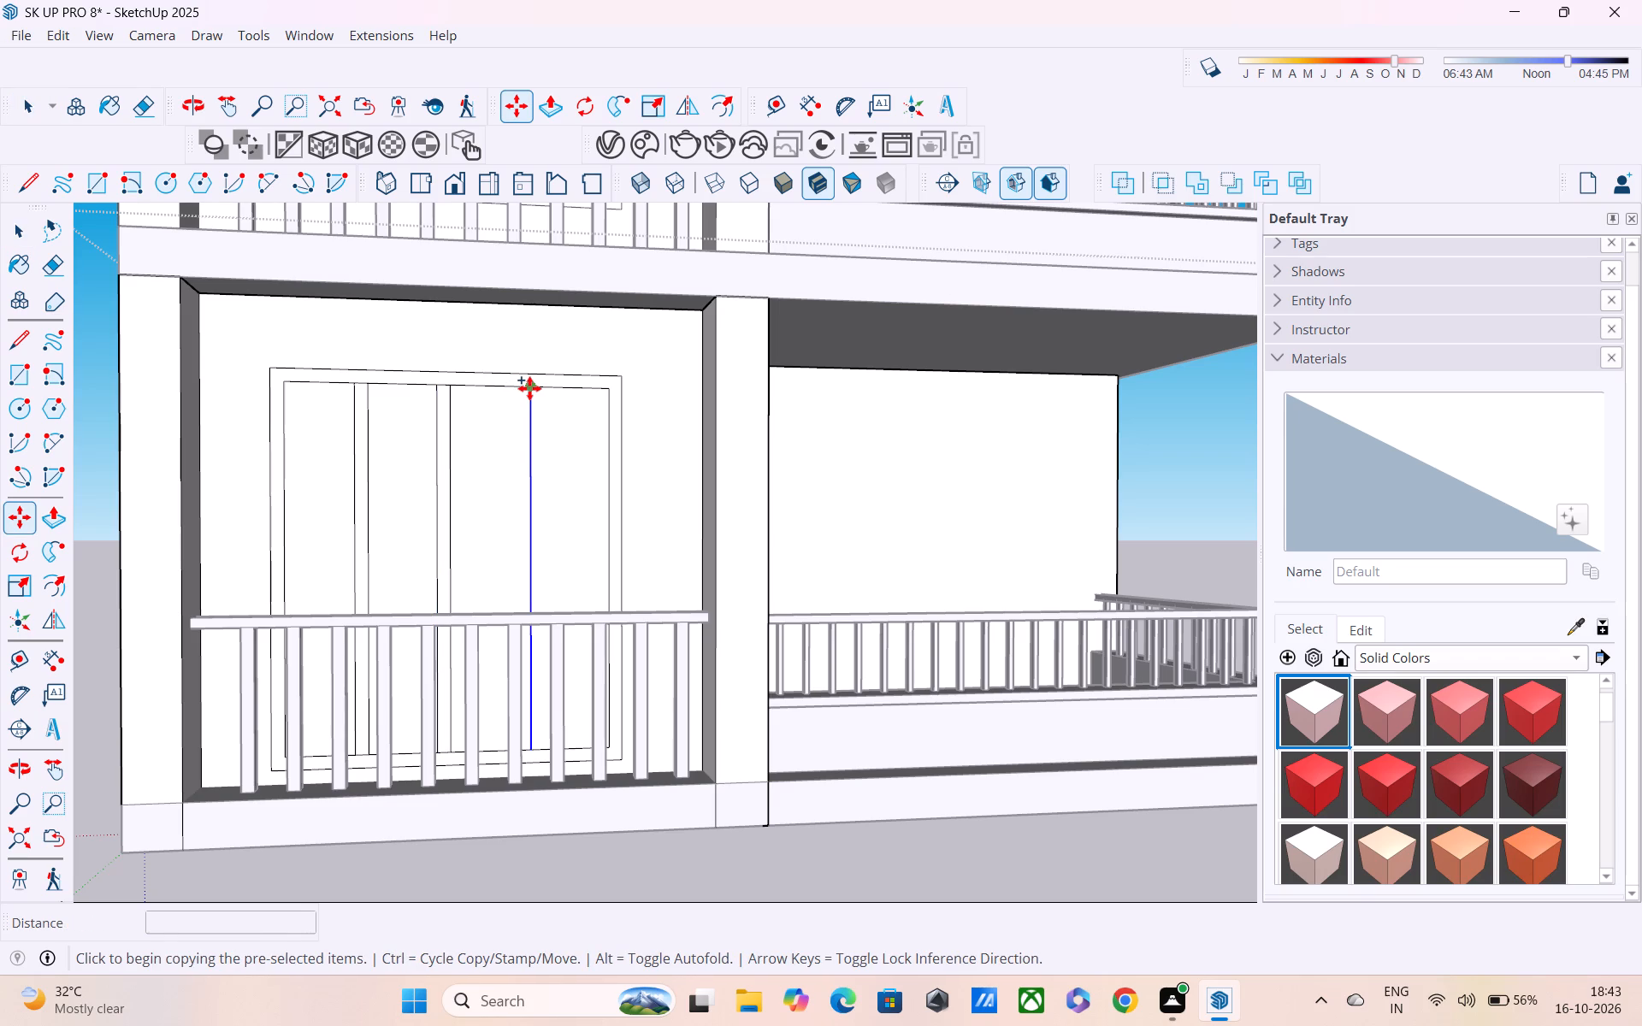
left_click(530, 387)
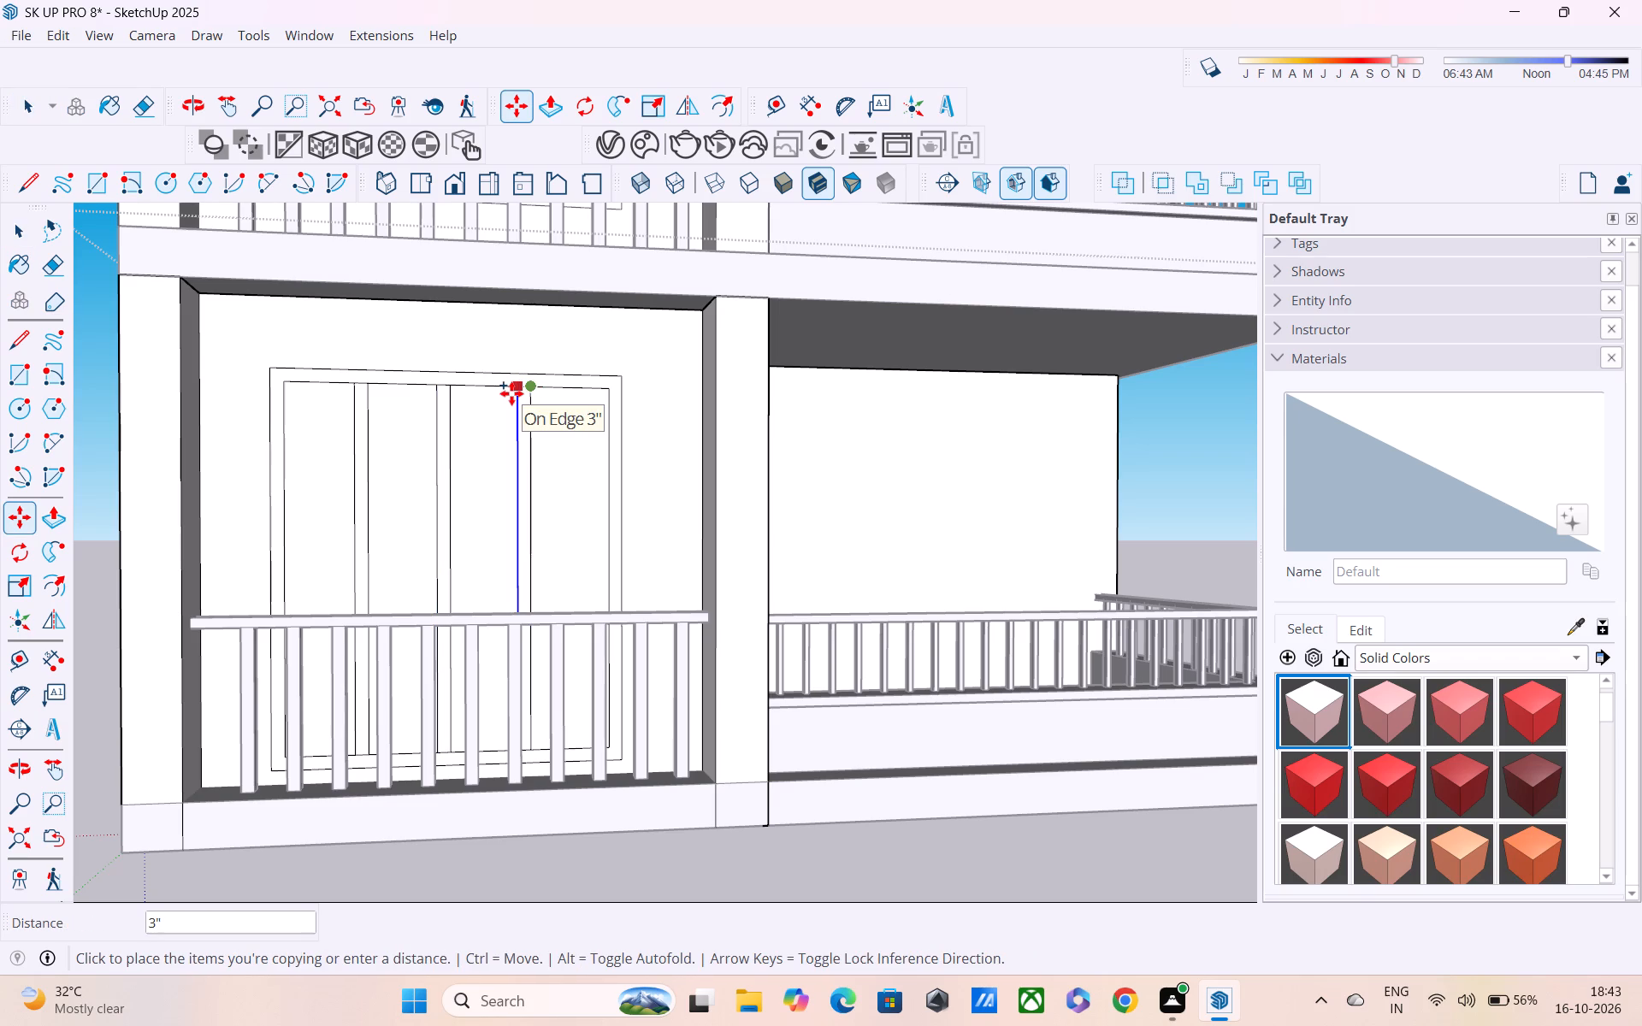
left_click(511, 393)
Erase the three short segments of the door's inner top frame edge between each pair of divider lines.
scroll(511, 394, "down", 4)
middle_click_drag(535, 496, 526, 649)
scroll(521, 623, "down", 6)
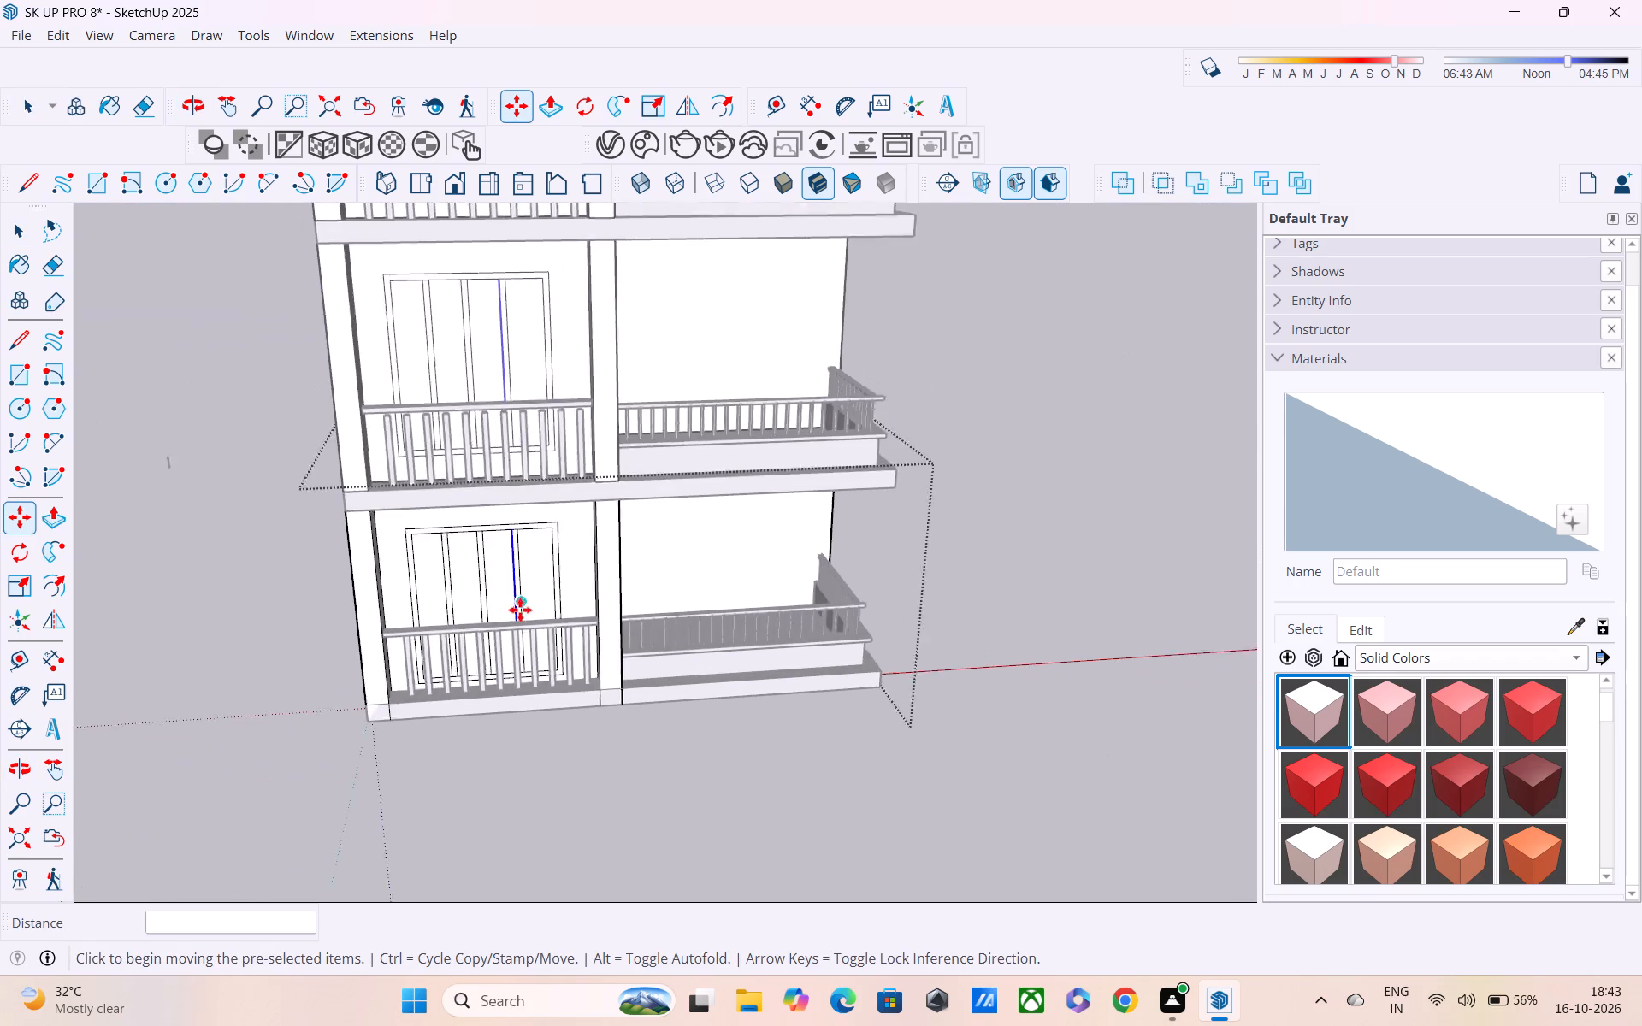
middle_click_drag(523, 594, 515, 543)
middle_click_drag(514, 550, 528, 621)
key("space")
scroll(461, 551, "up", 5)
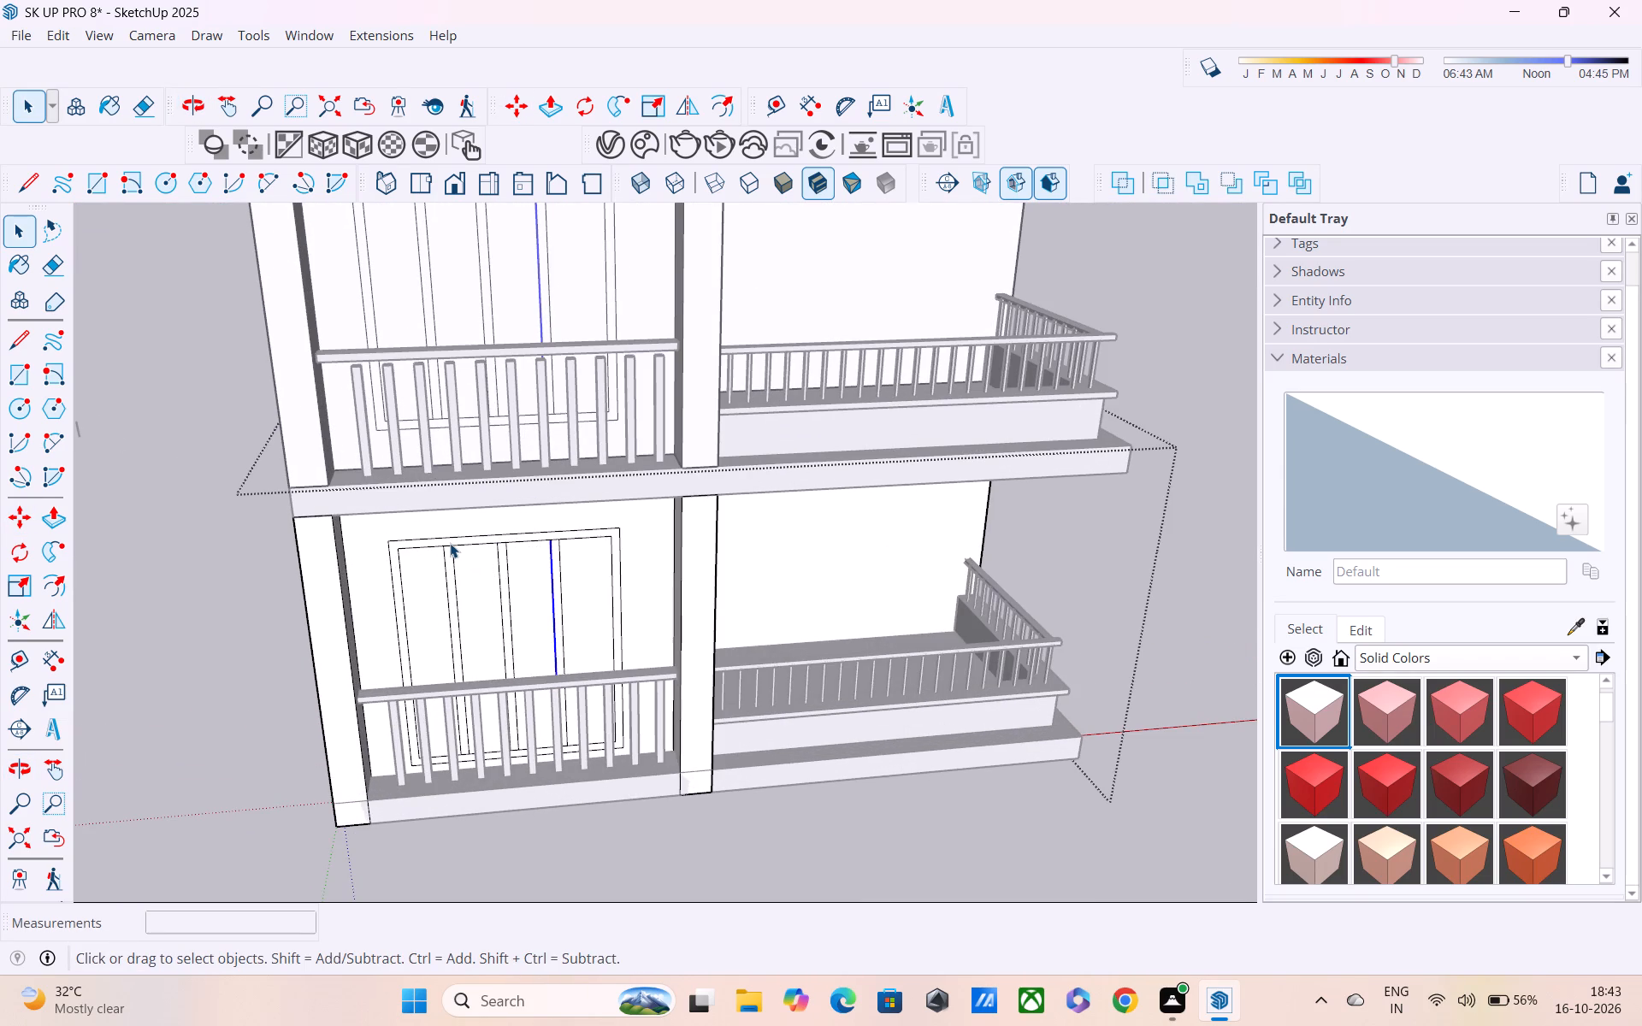
key("e")
scroll(446, 539, "up", 4)
scroll(389, 578, "up", 5)
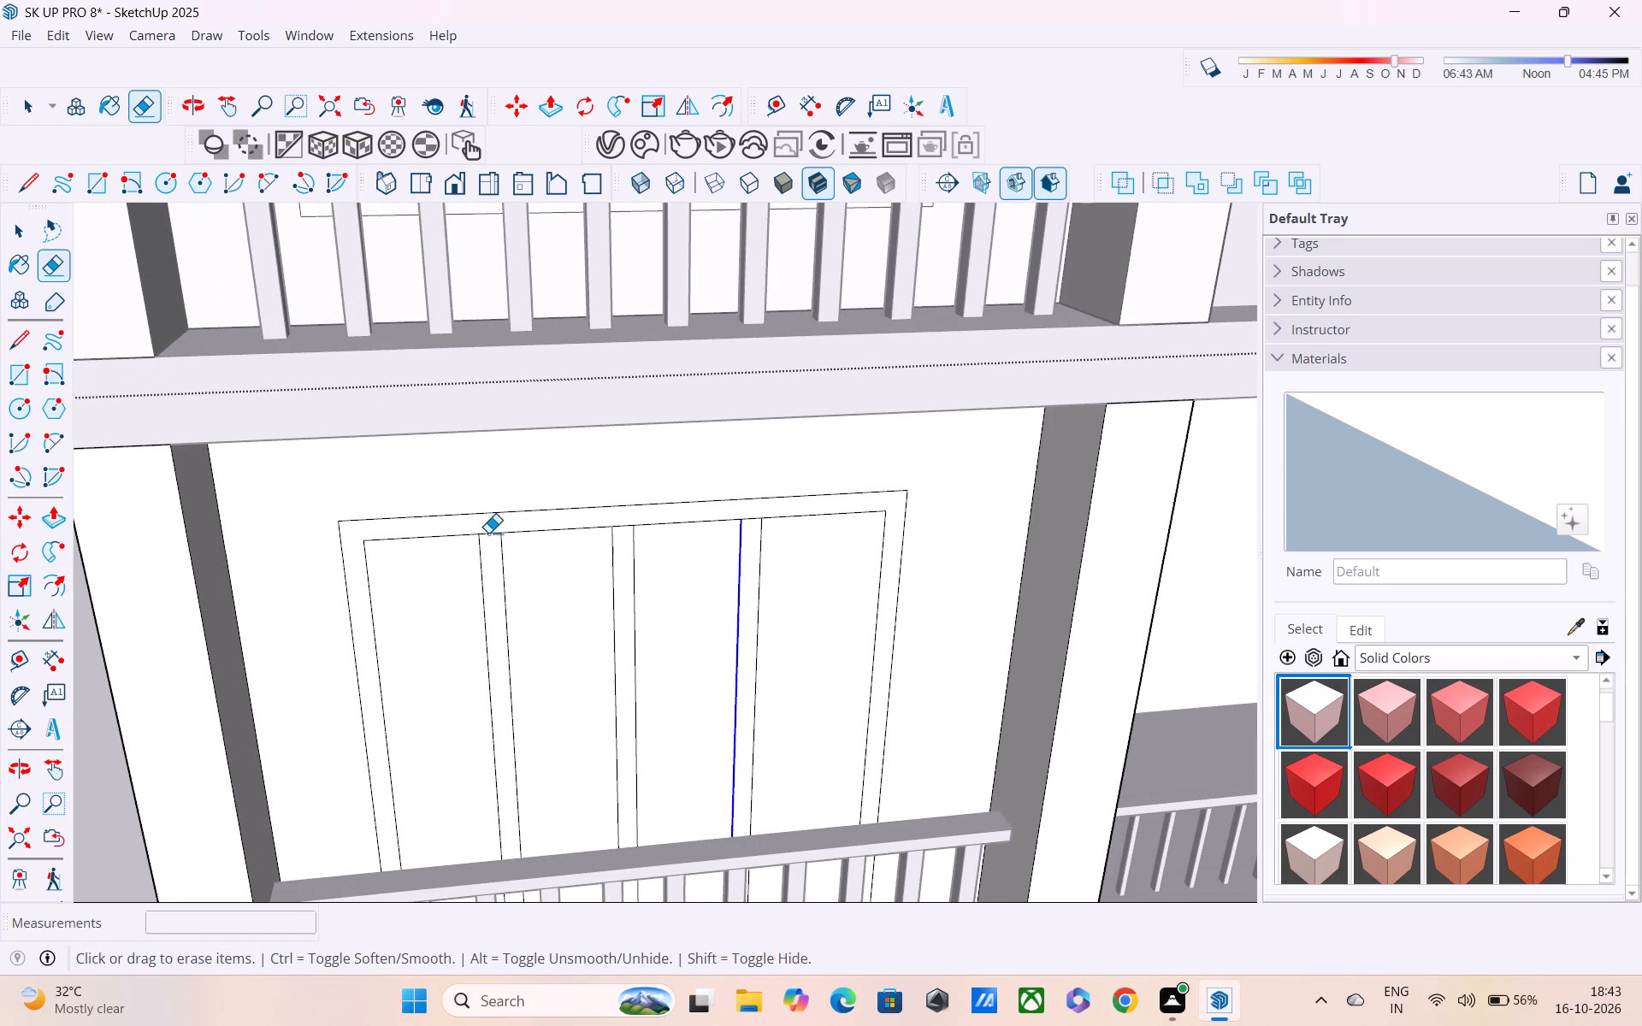
left_click(490, 539)
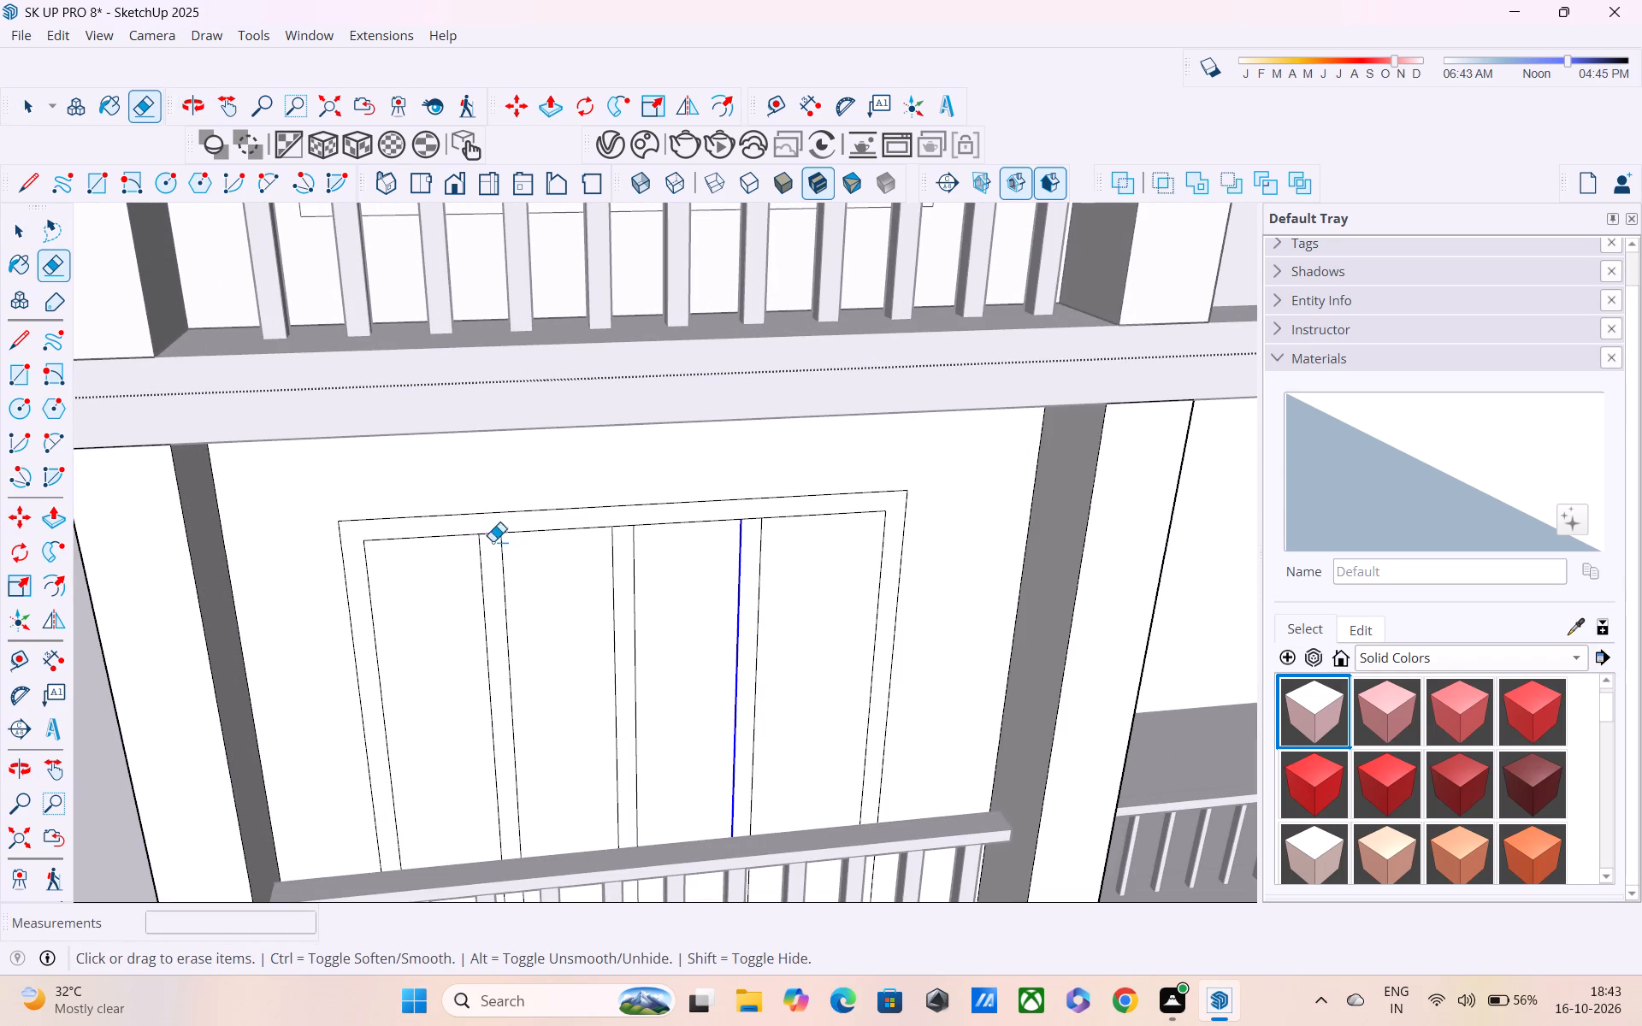
left_click(489, 534)
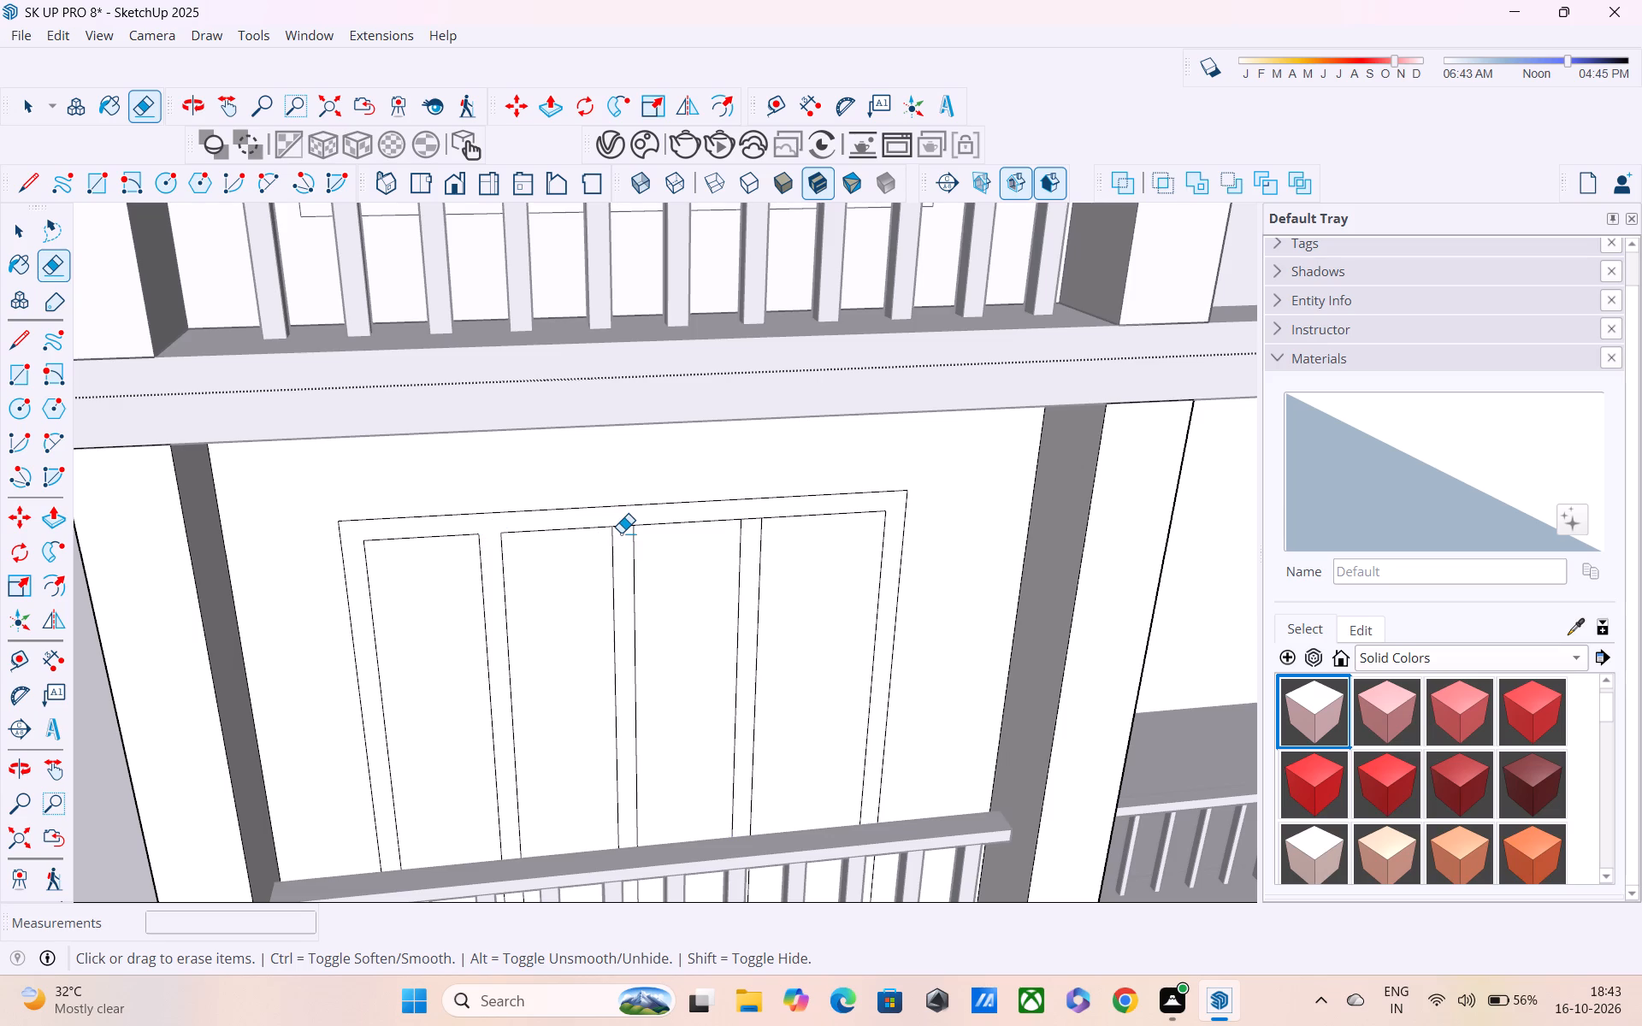
left_click(622, 528)
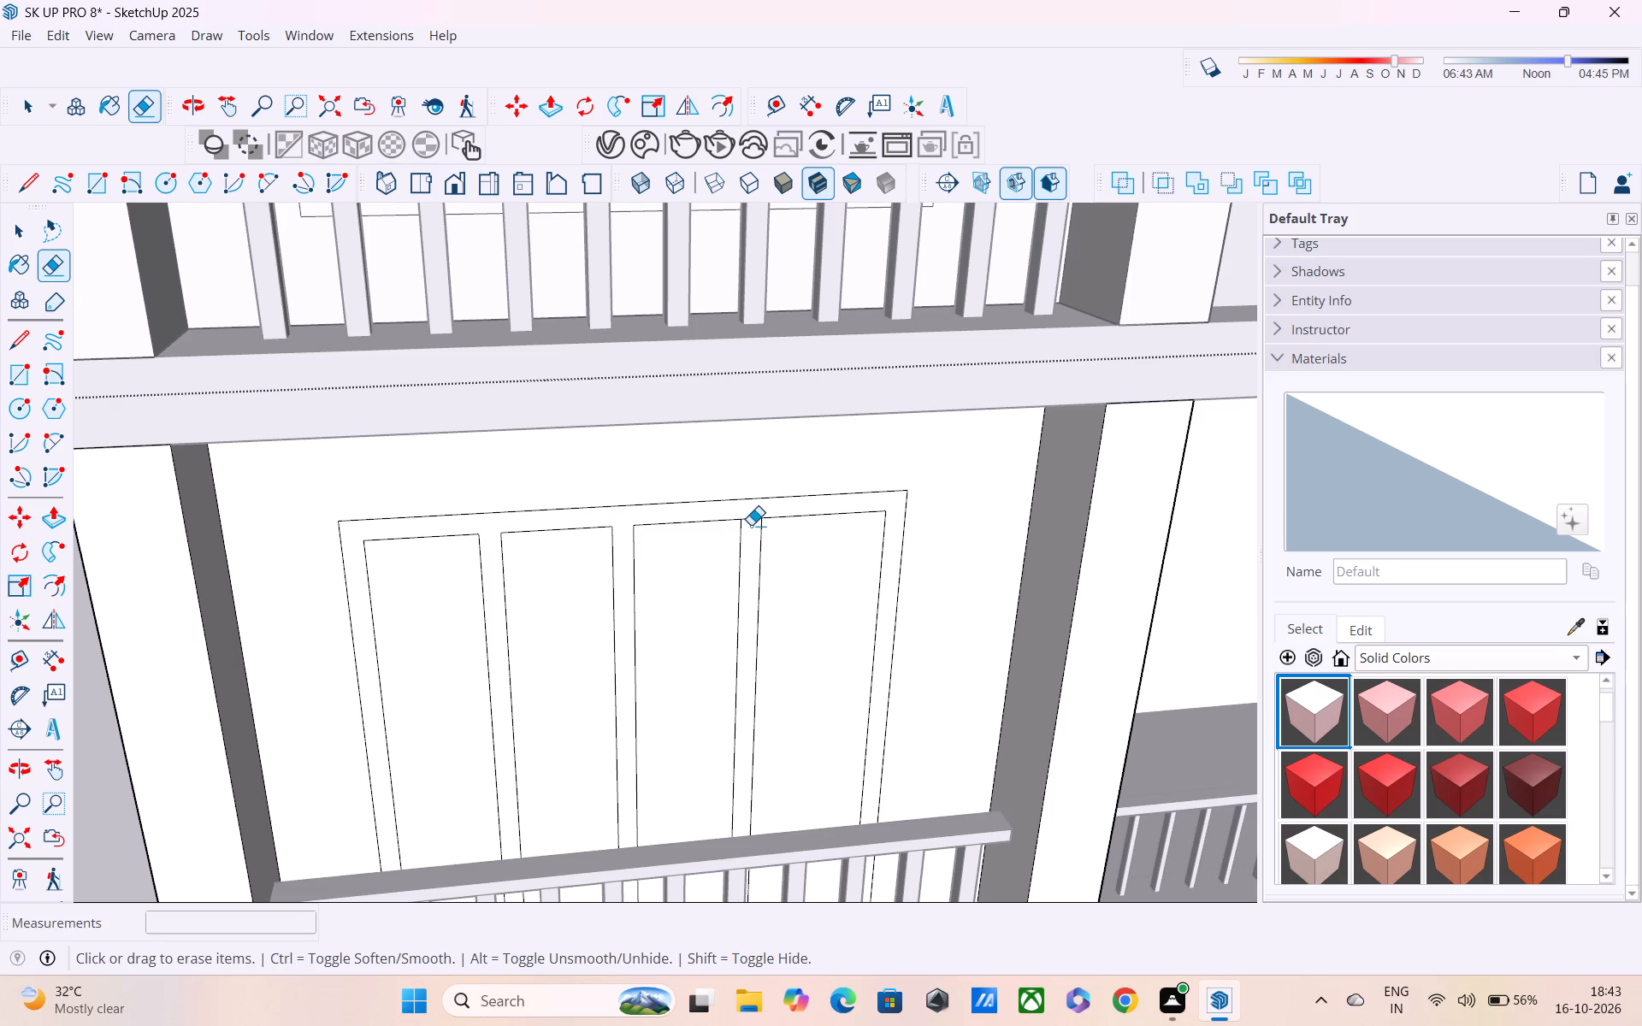
left_click(751, 522)
Erase the three short segments of the door's inner bottom frame edge between each pair of divider lines.
scroll(771, 545, "down", 2)
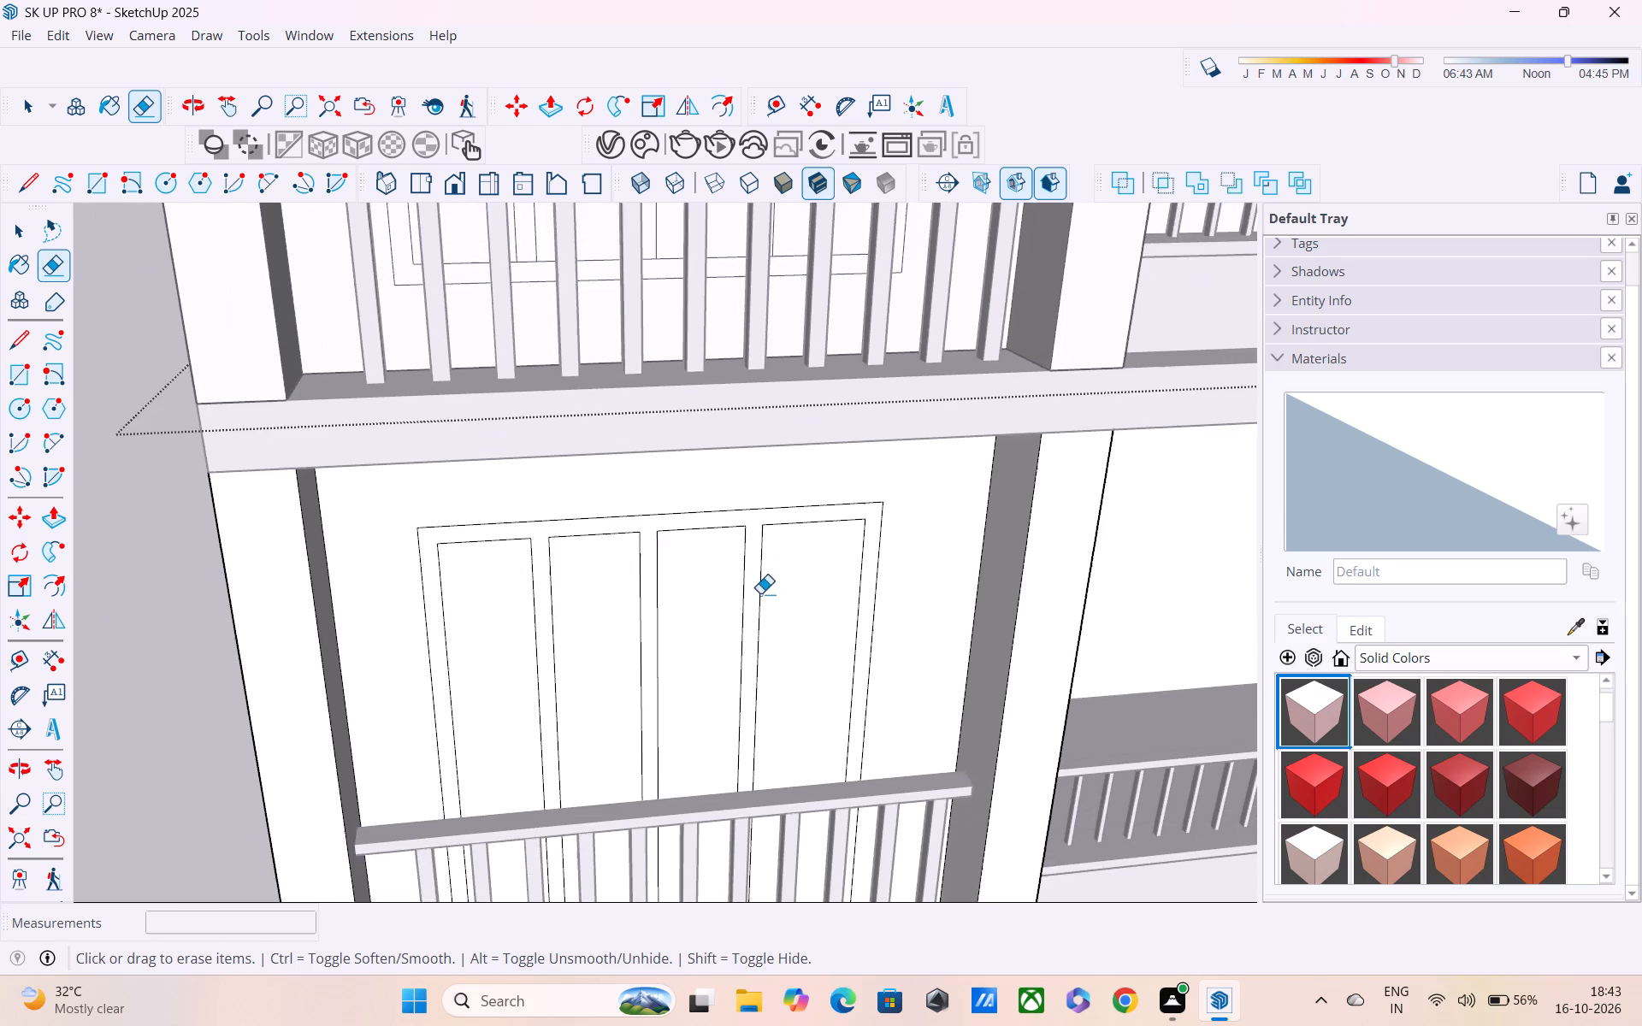
middle_click_drag(760, 593, 711, 354, "shift")
scroll(585, 705, "up", 4)
middle_click_drag(545, 755, 558, 630)
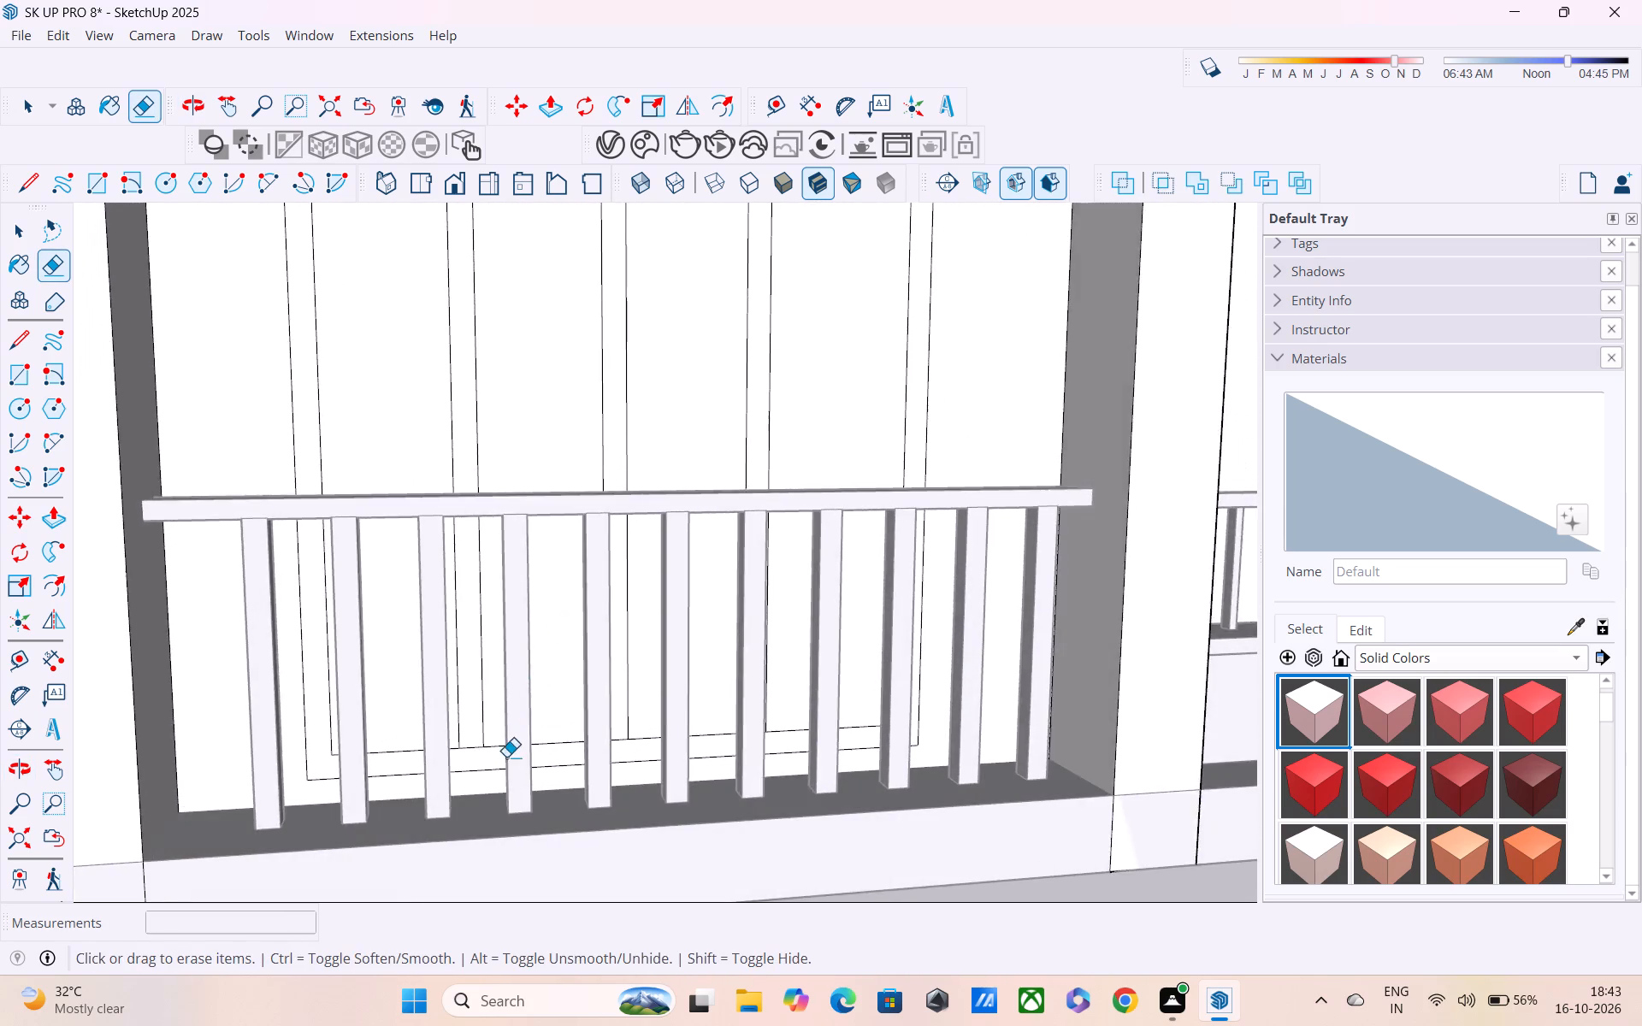
scroll(506, 757, "up", 4)
left_click(452, 746)
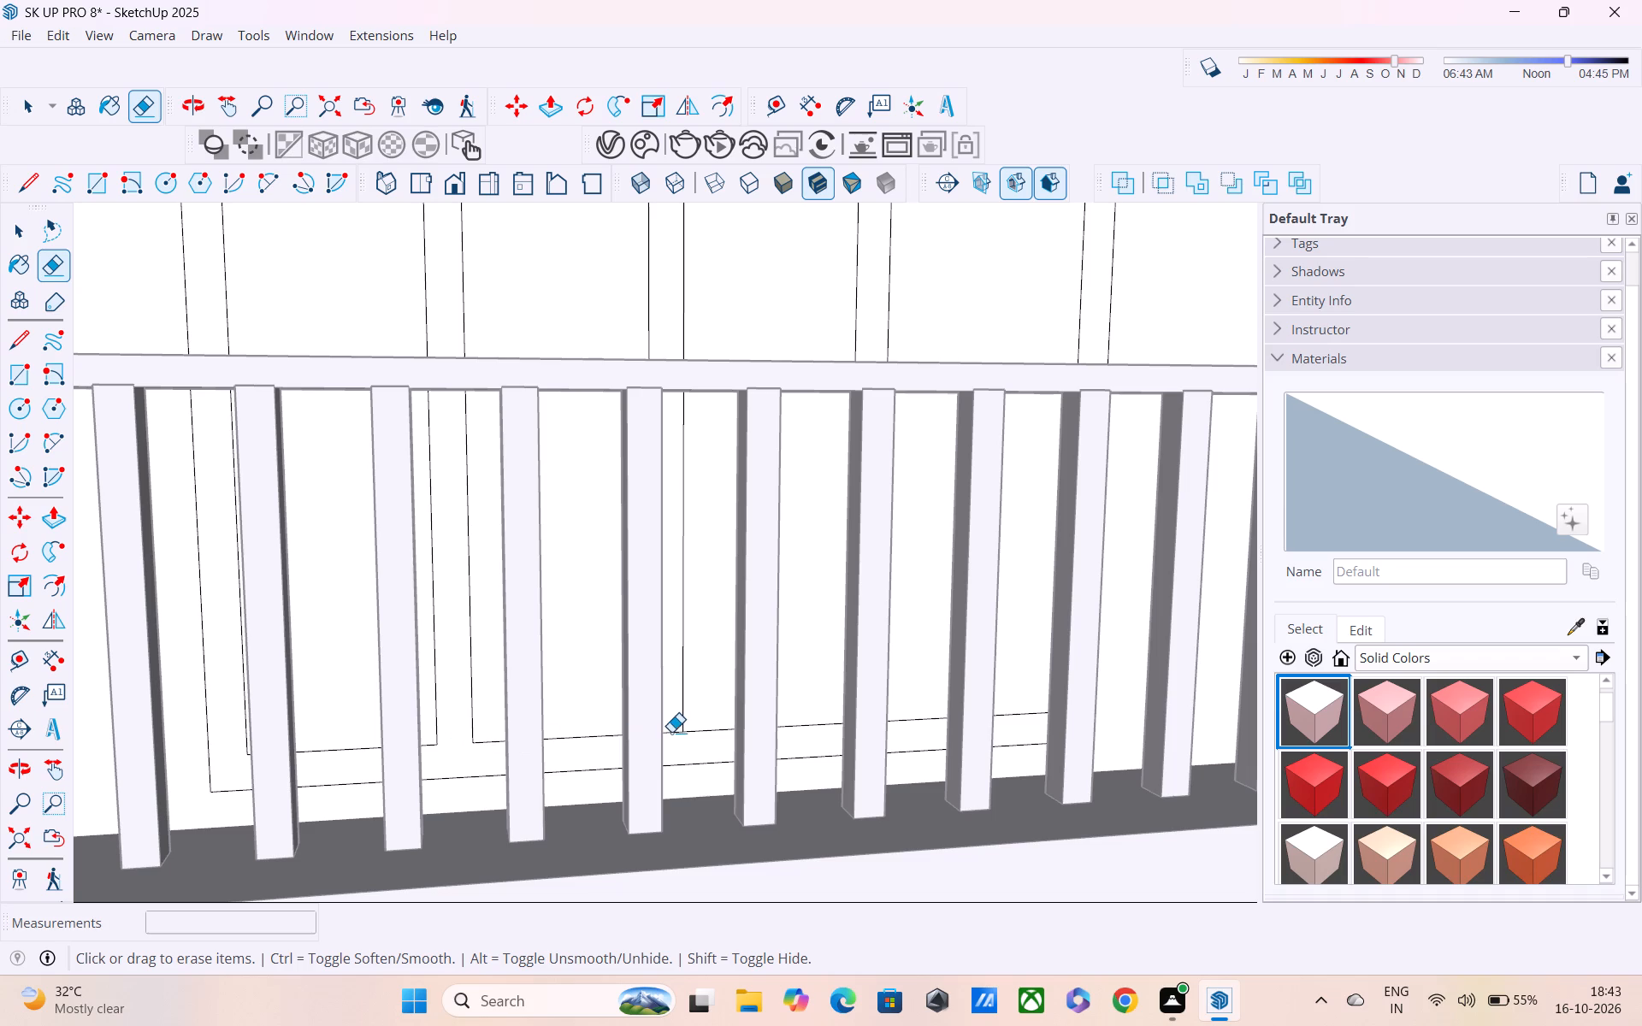
middle_click_drag(673, 732, 607, 747)
scroll(557, 765, "up", 4)
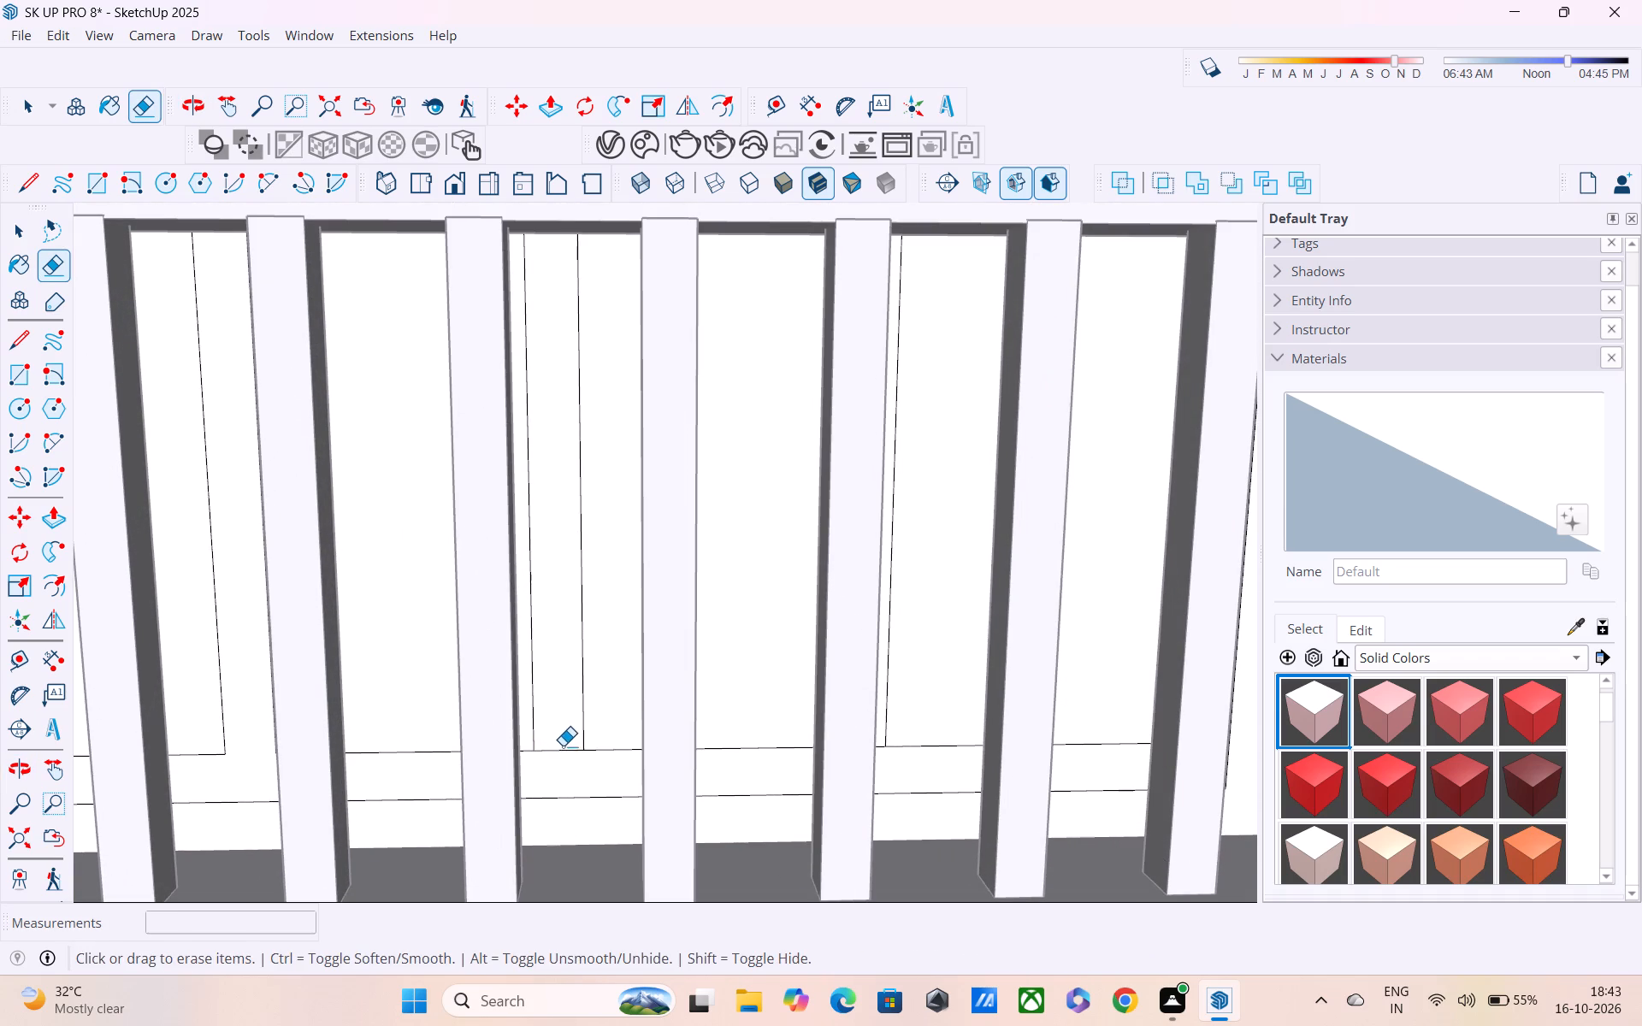
left_click(561, 750)
middle_click_drag(829, 747, 728, 721)
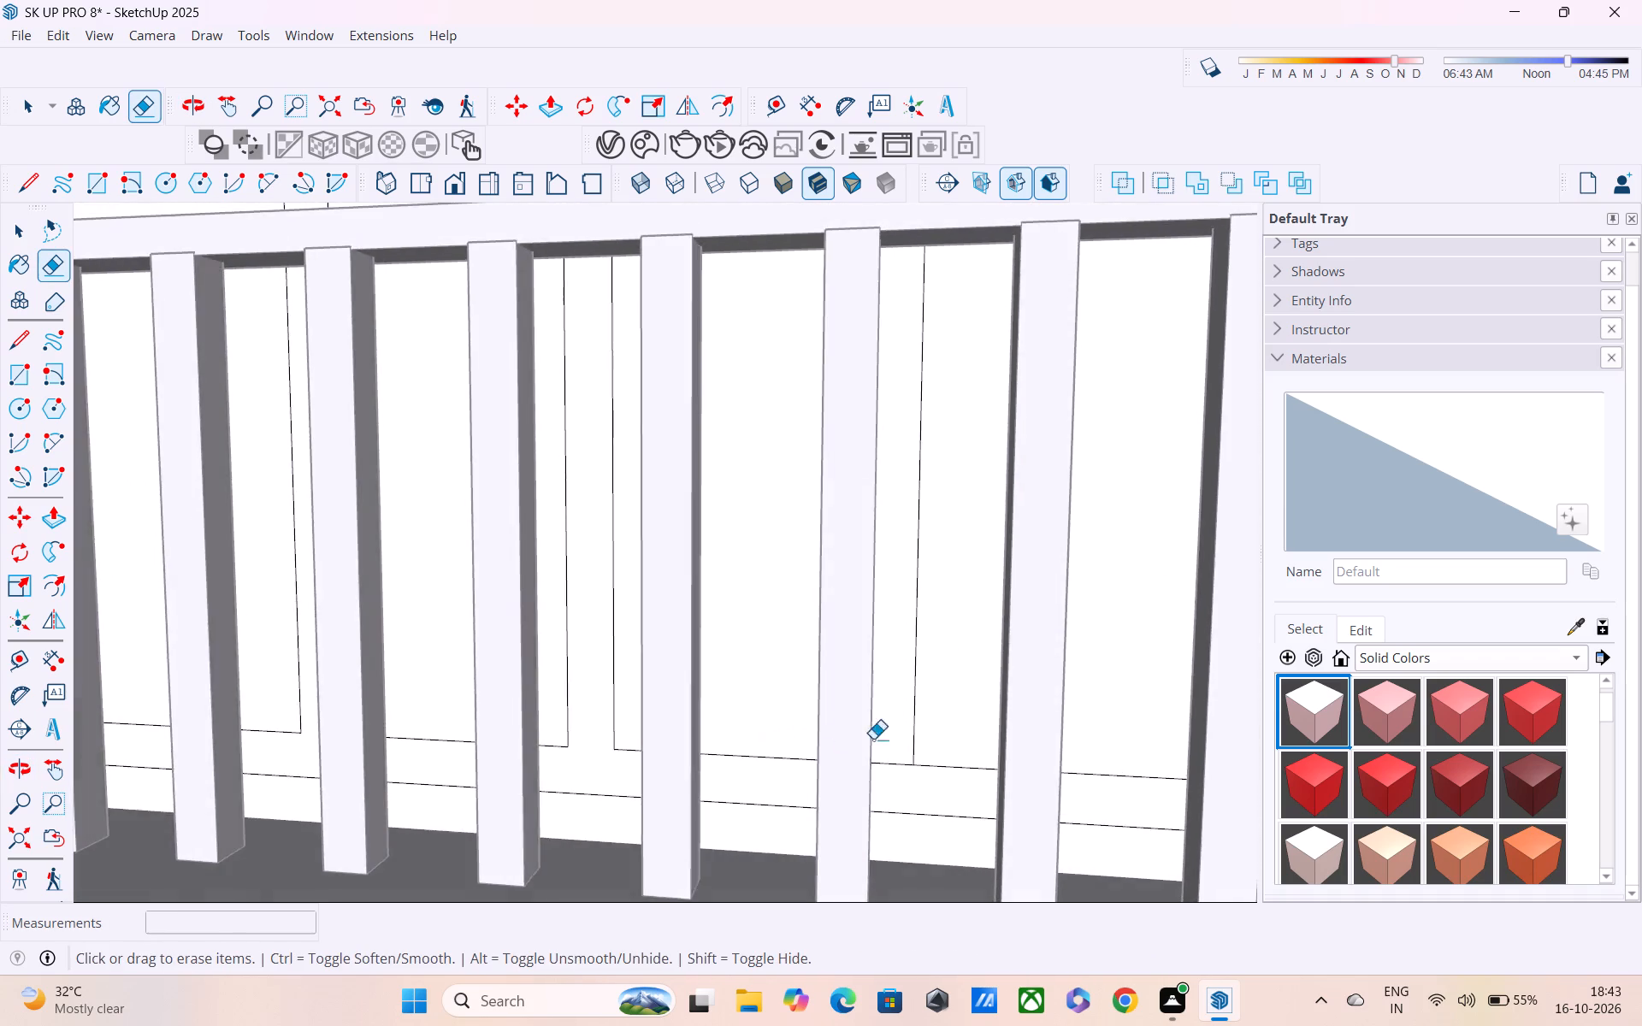
scroll(898, 739, "up", 5)
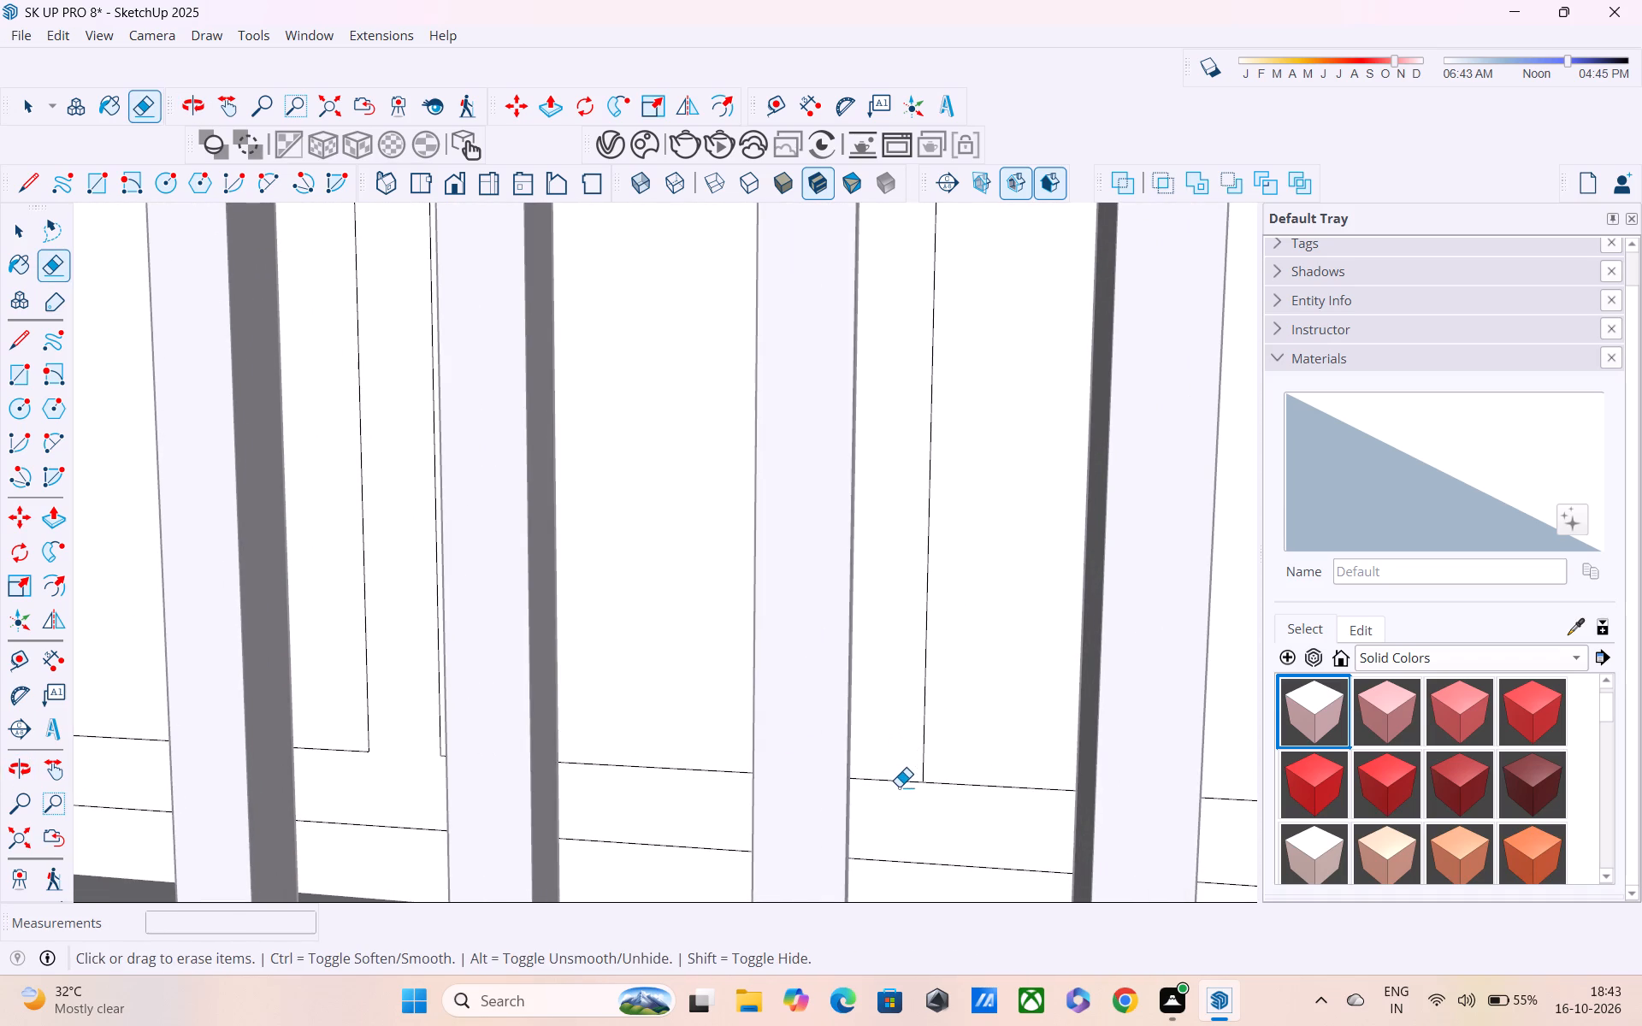
left_click(895, 781)
Paint the door's joined frame and dividers with the dark wood material Wood_Planks_01_1K from the Wood collection.
scroll(895, 781, "down", 6)
middle_click_drag(1040, 794, 868, 742, "shift")
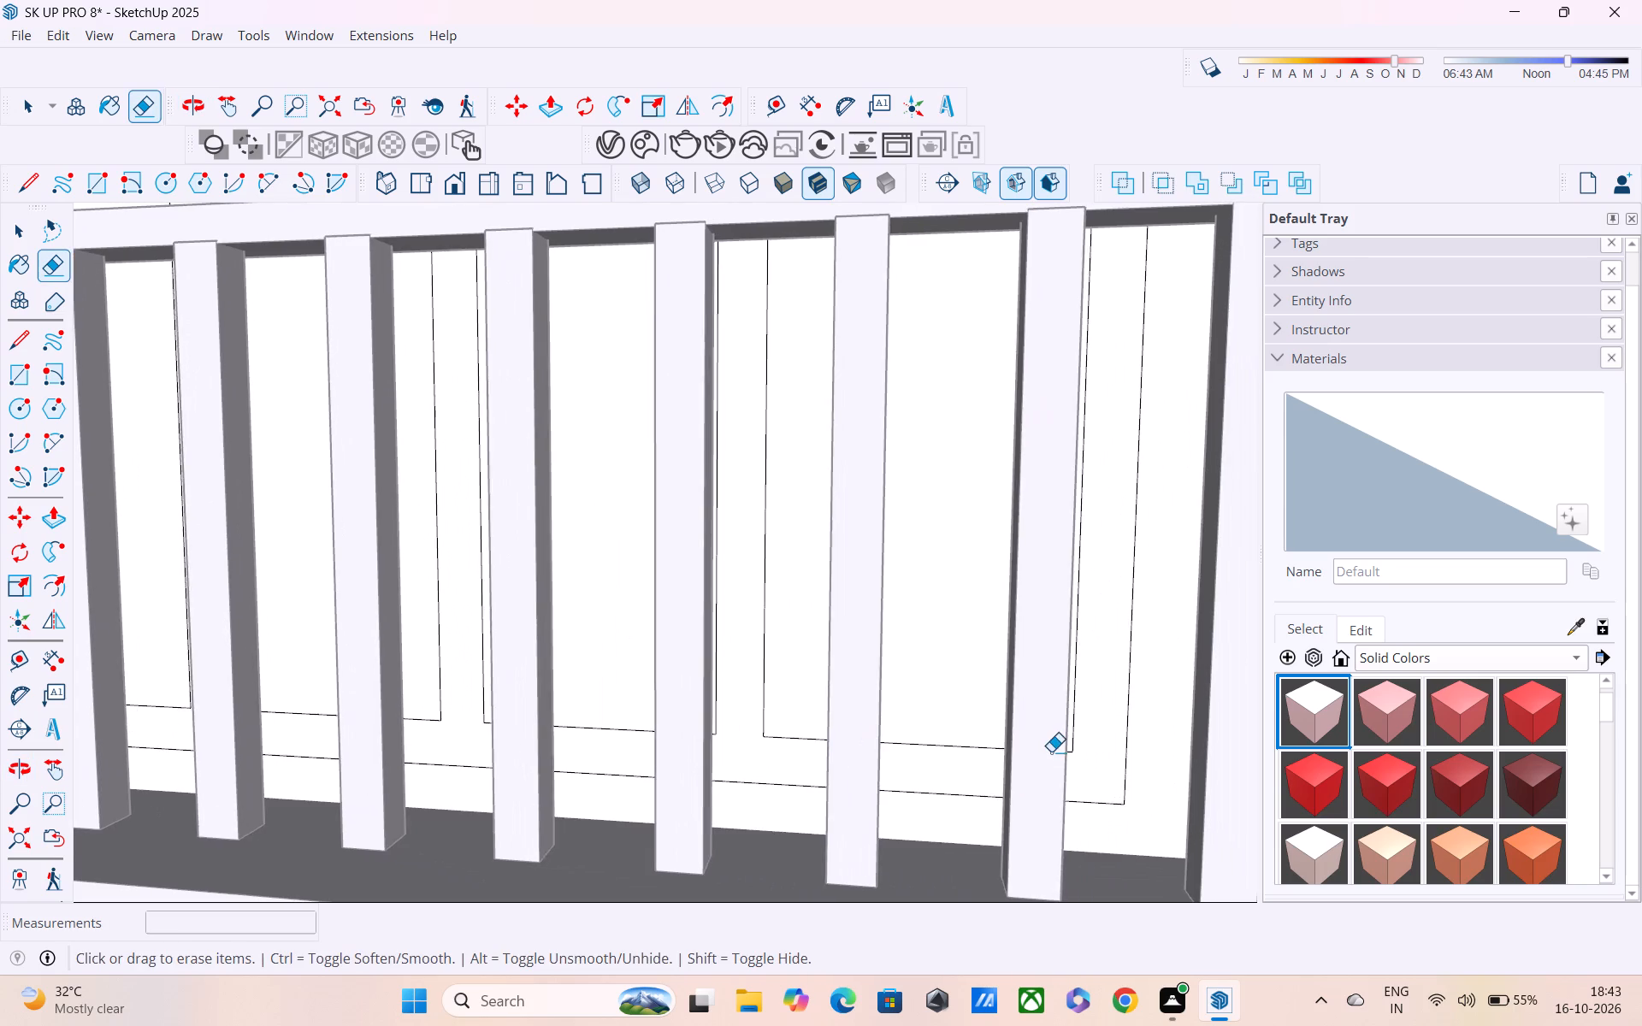
scroll(1051, 752, "up", 3)
middle_click_drag(966, 756, 739, 803)
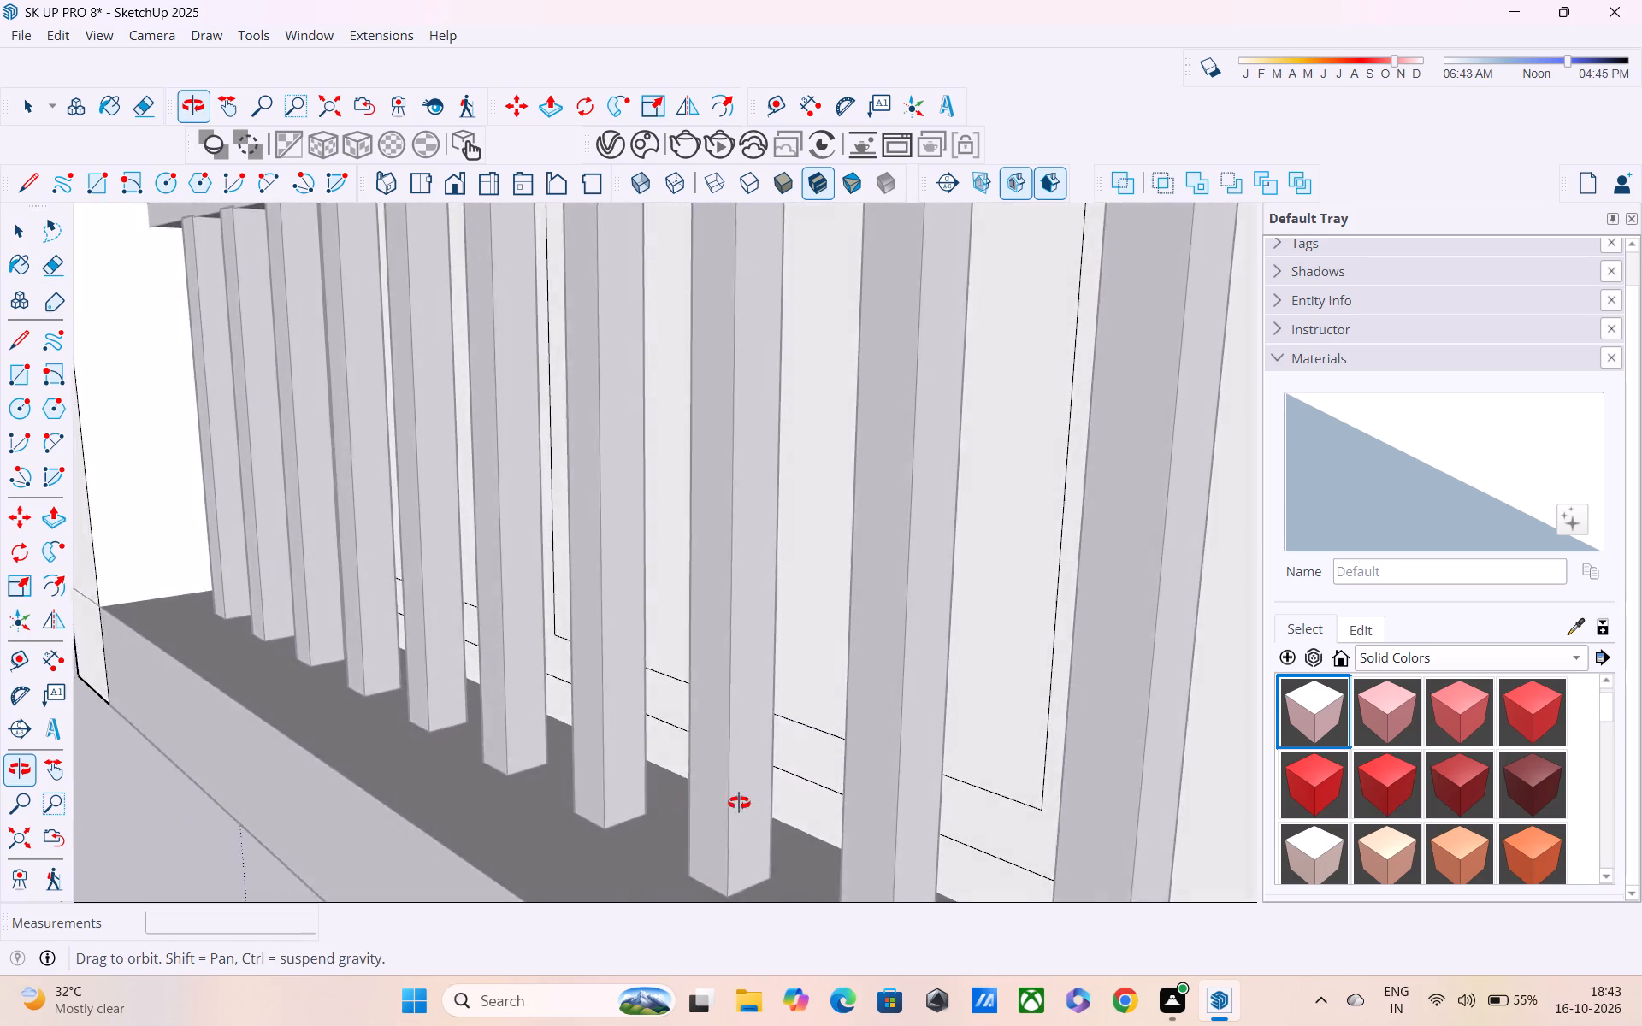
middle_click_drag(739, 803, 1019, 764)
scroll(934, 762, "down", 12)
middle_click_drag(874, 737, 940, 899)
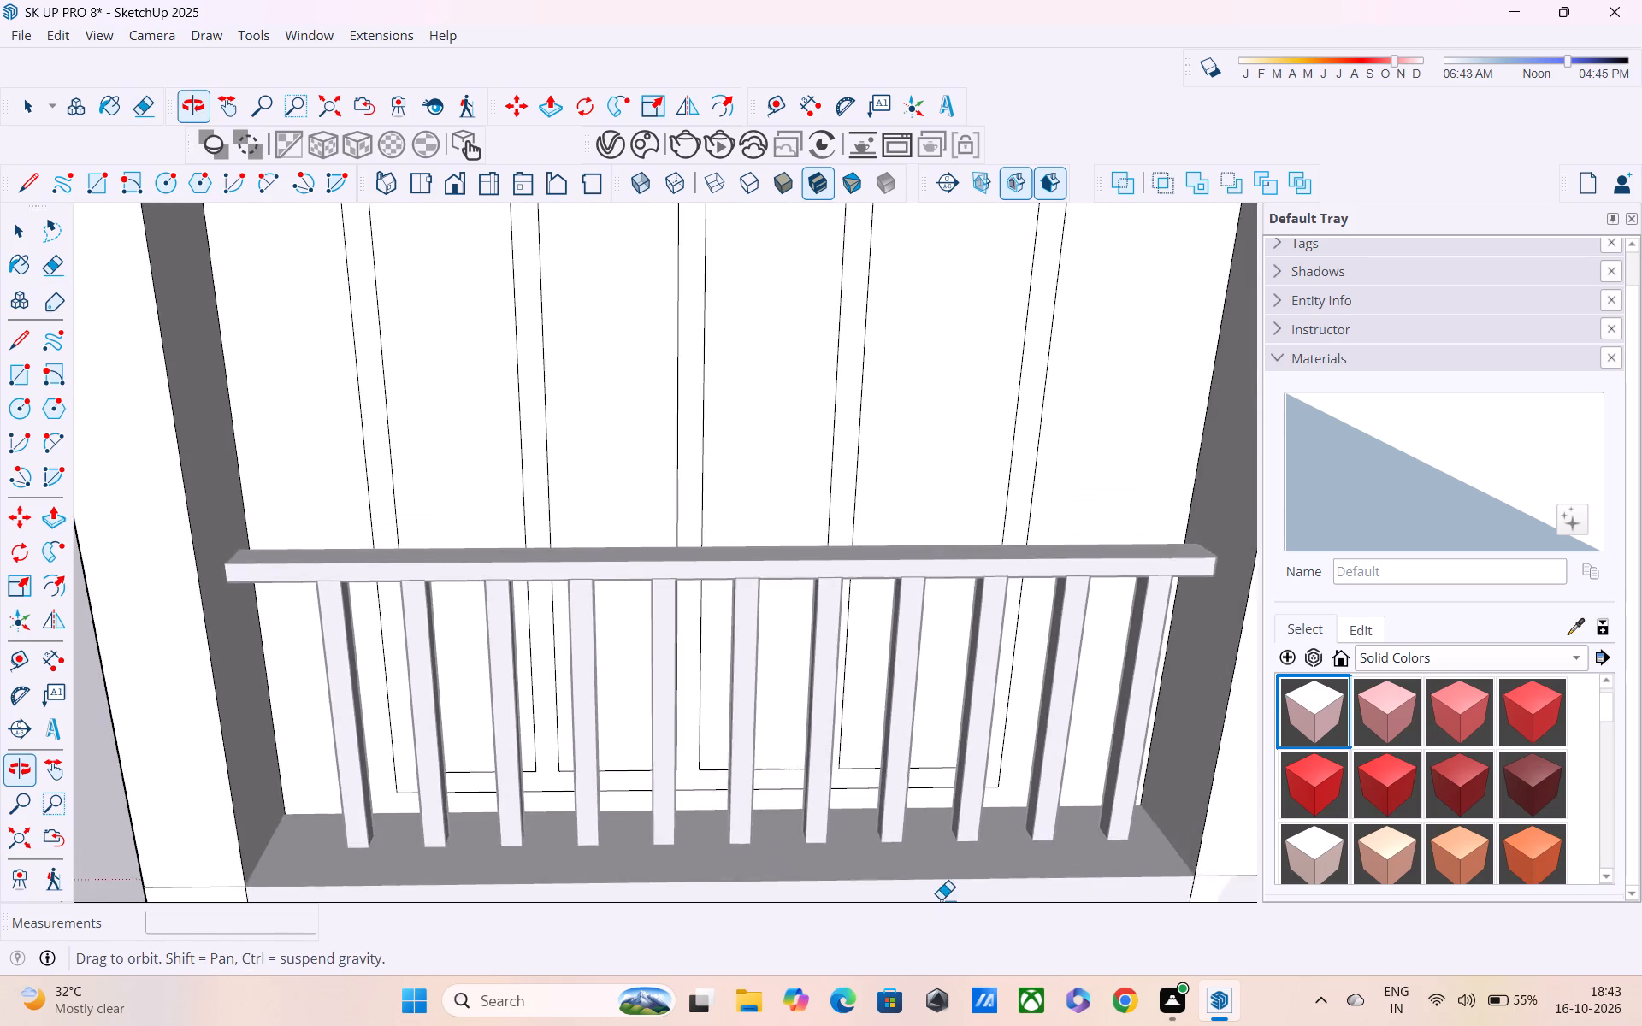
scroll(941, 899, "up", 1)
scroll(942, 899, "down", 3)
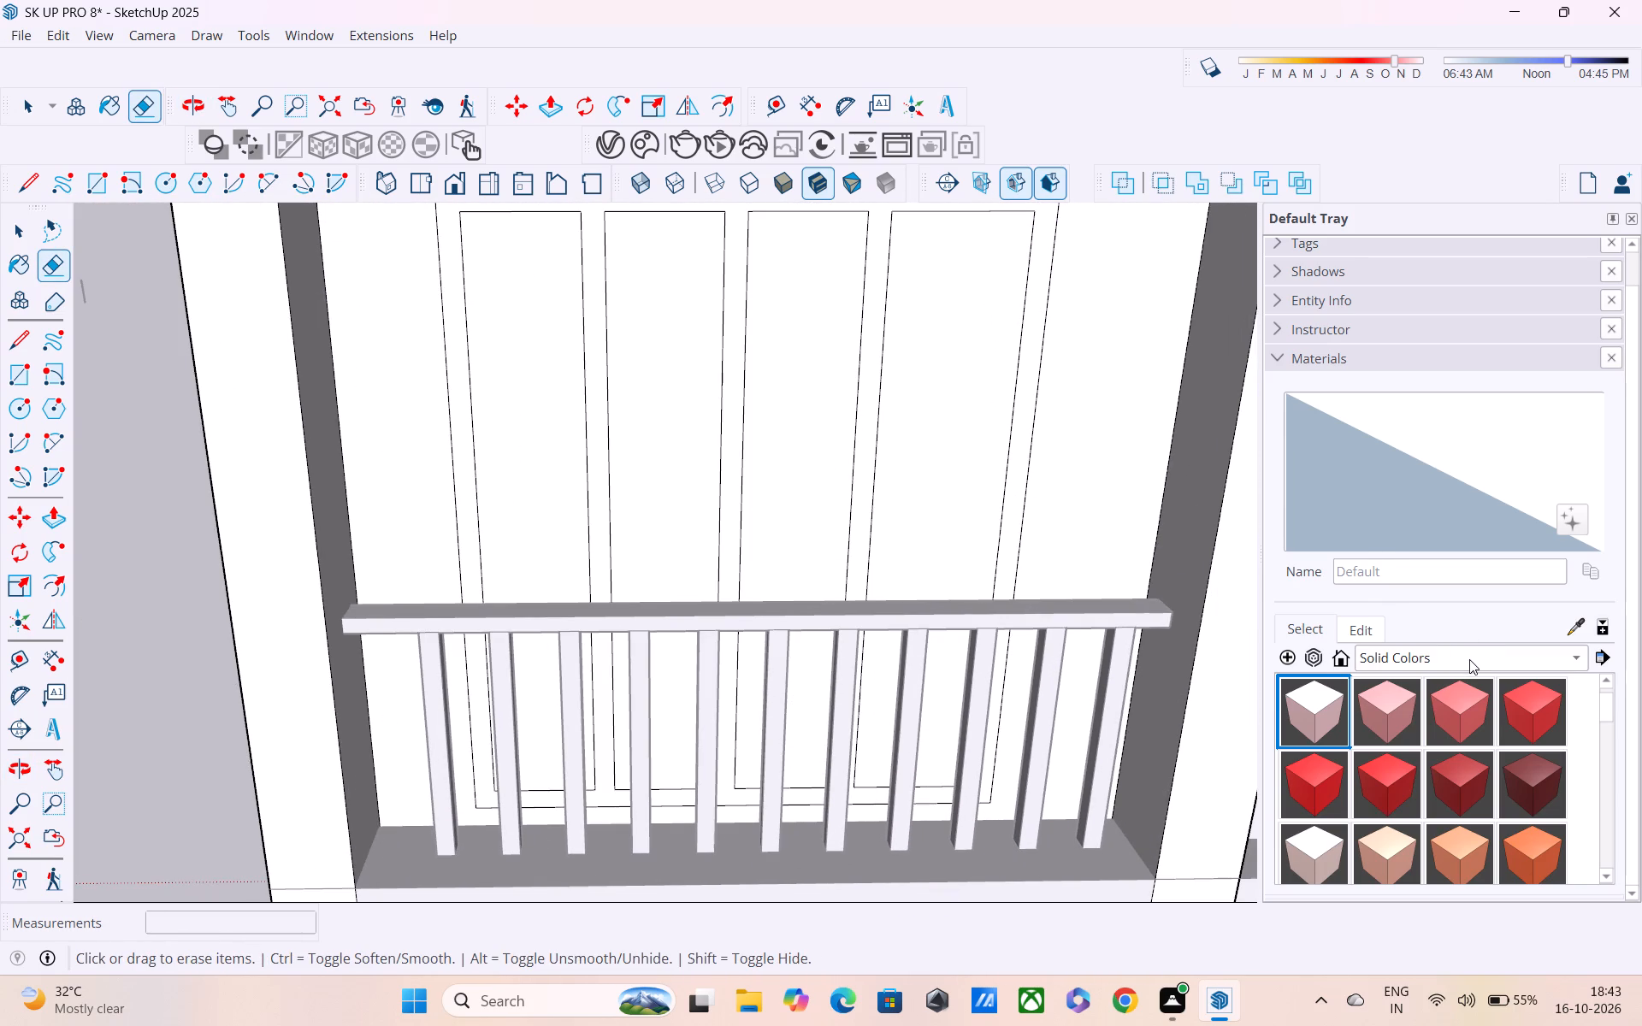
left_click(1469, 659)
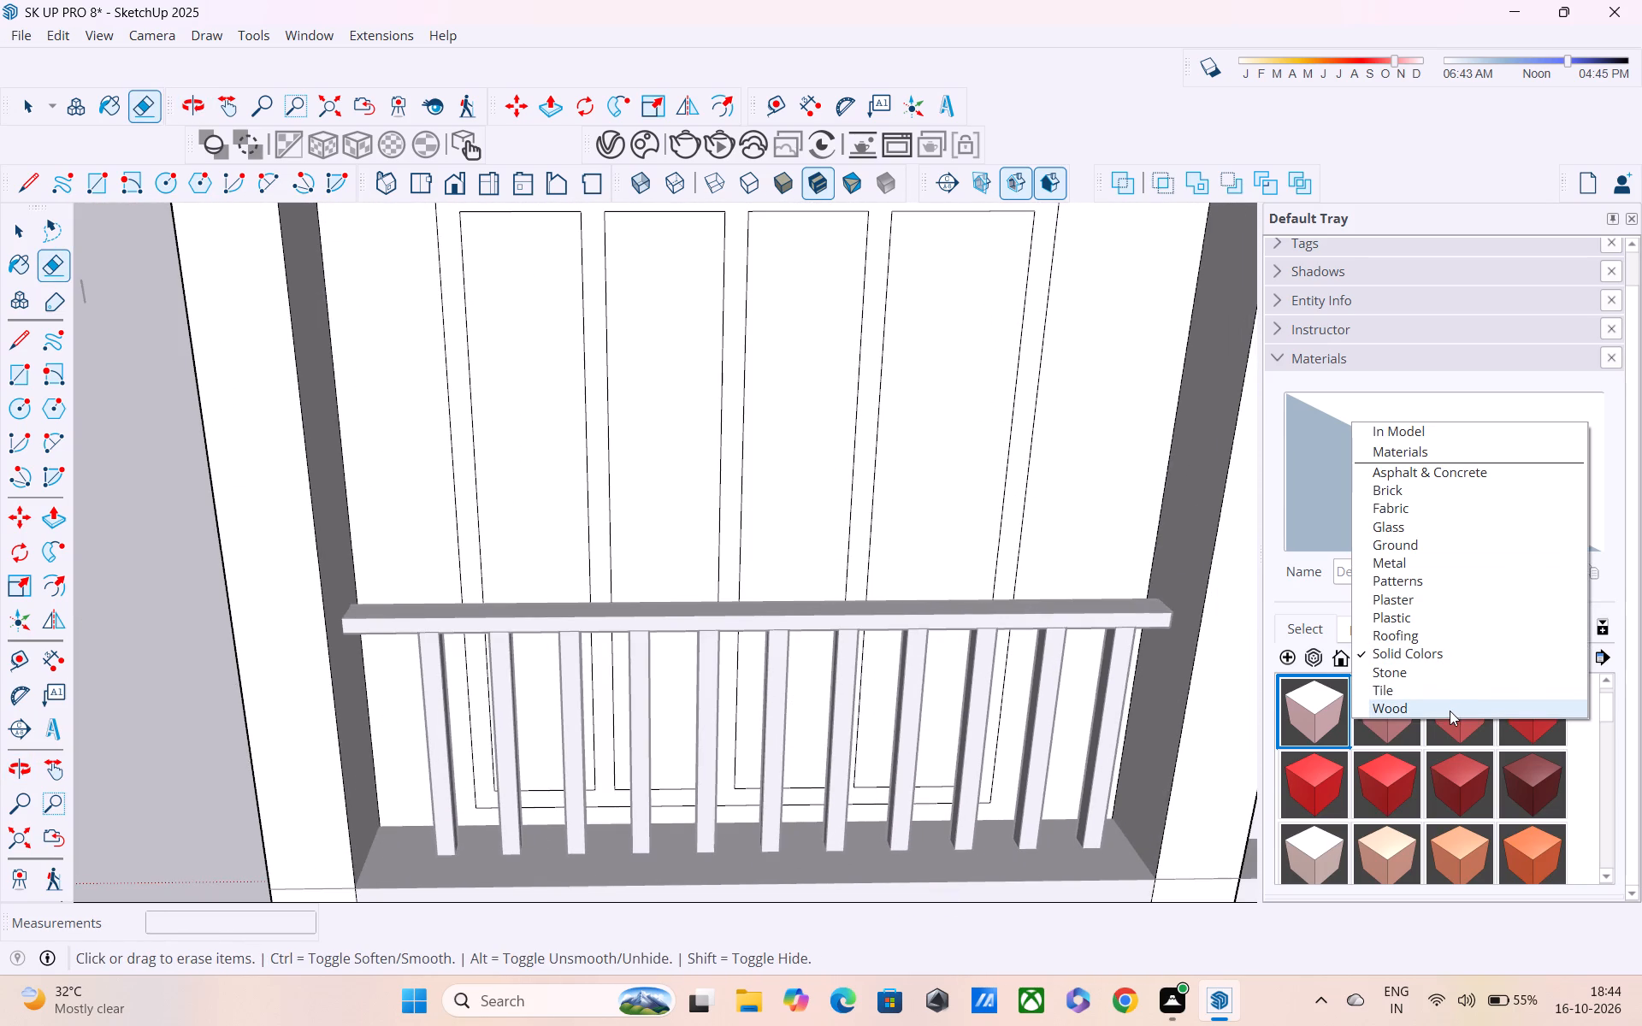
left_click(1450, 711)
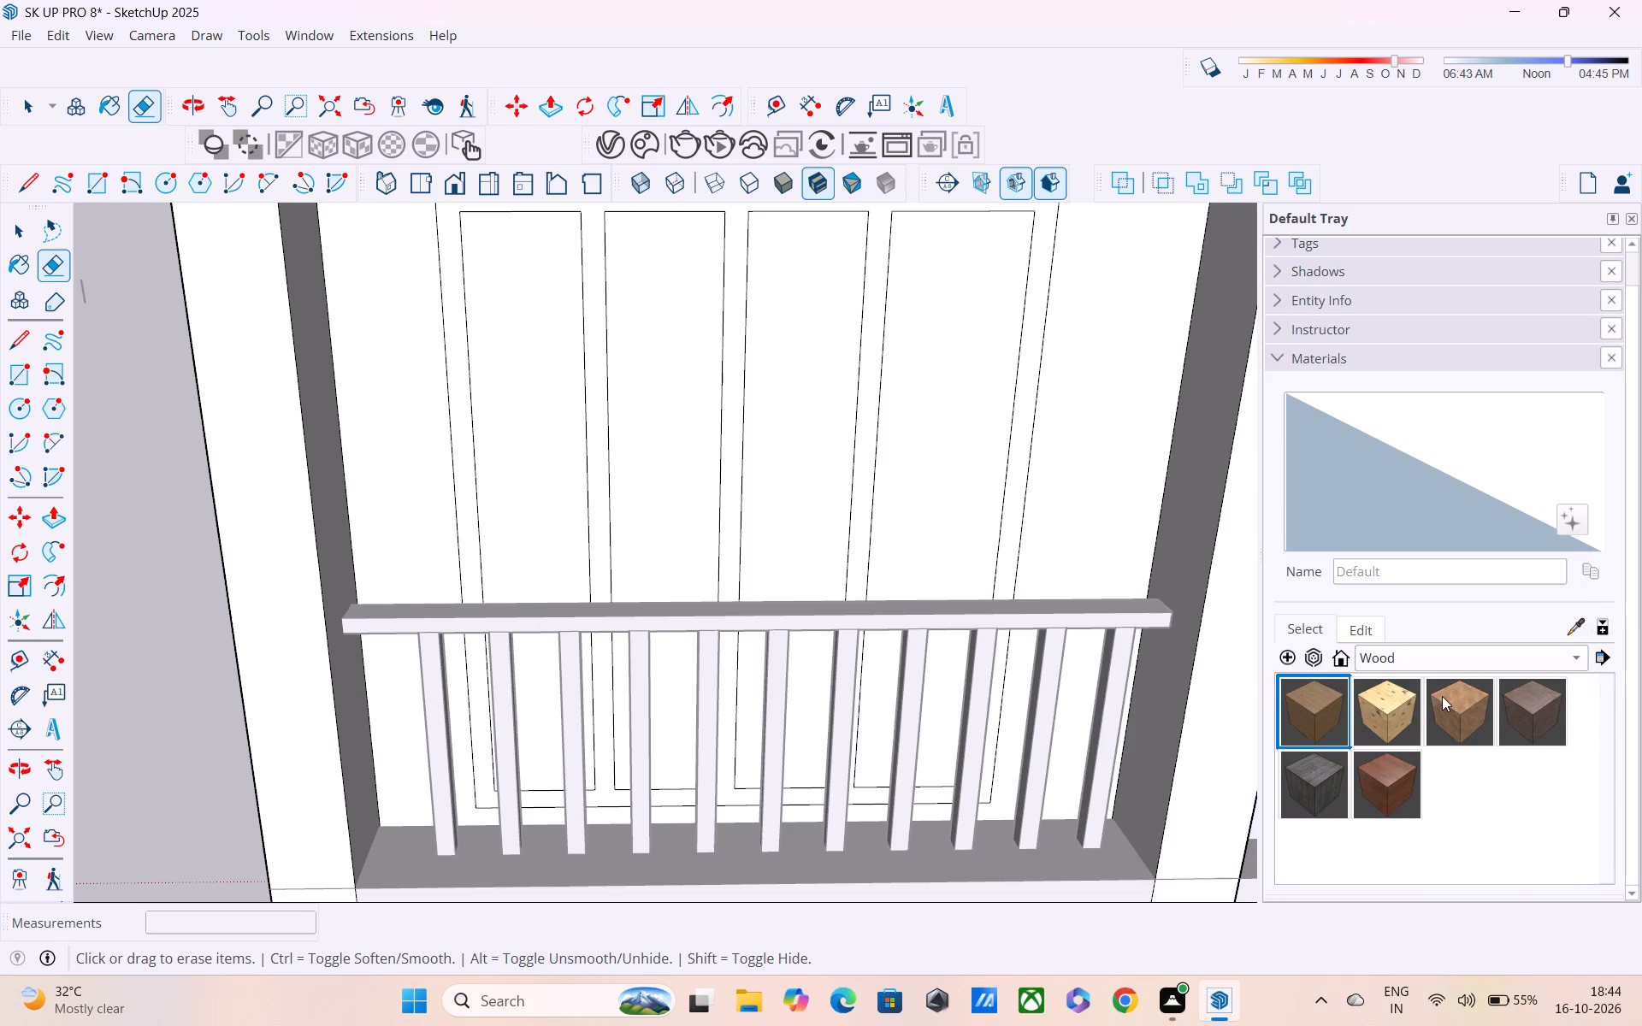
left_click(1311, 790)
left_click(1027, 401)
Paint the door's four panels with Glass_Basic_01 from the Glass collection, and exit editing of the storey.
scroll(1026, 401, "down", 4)
middle_click_drag(1015, 409, 1029, 513)
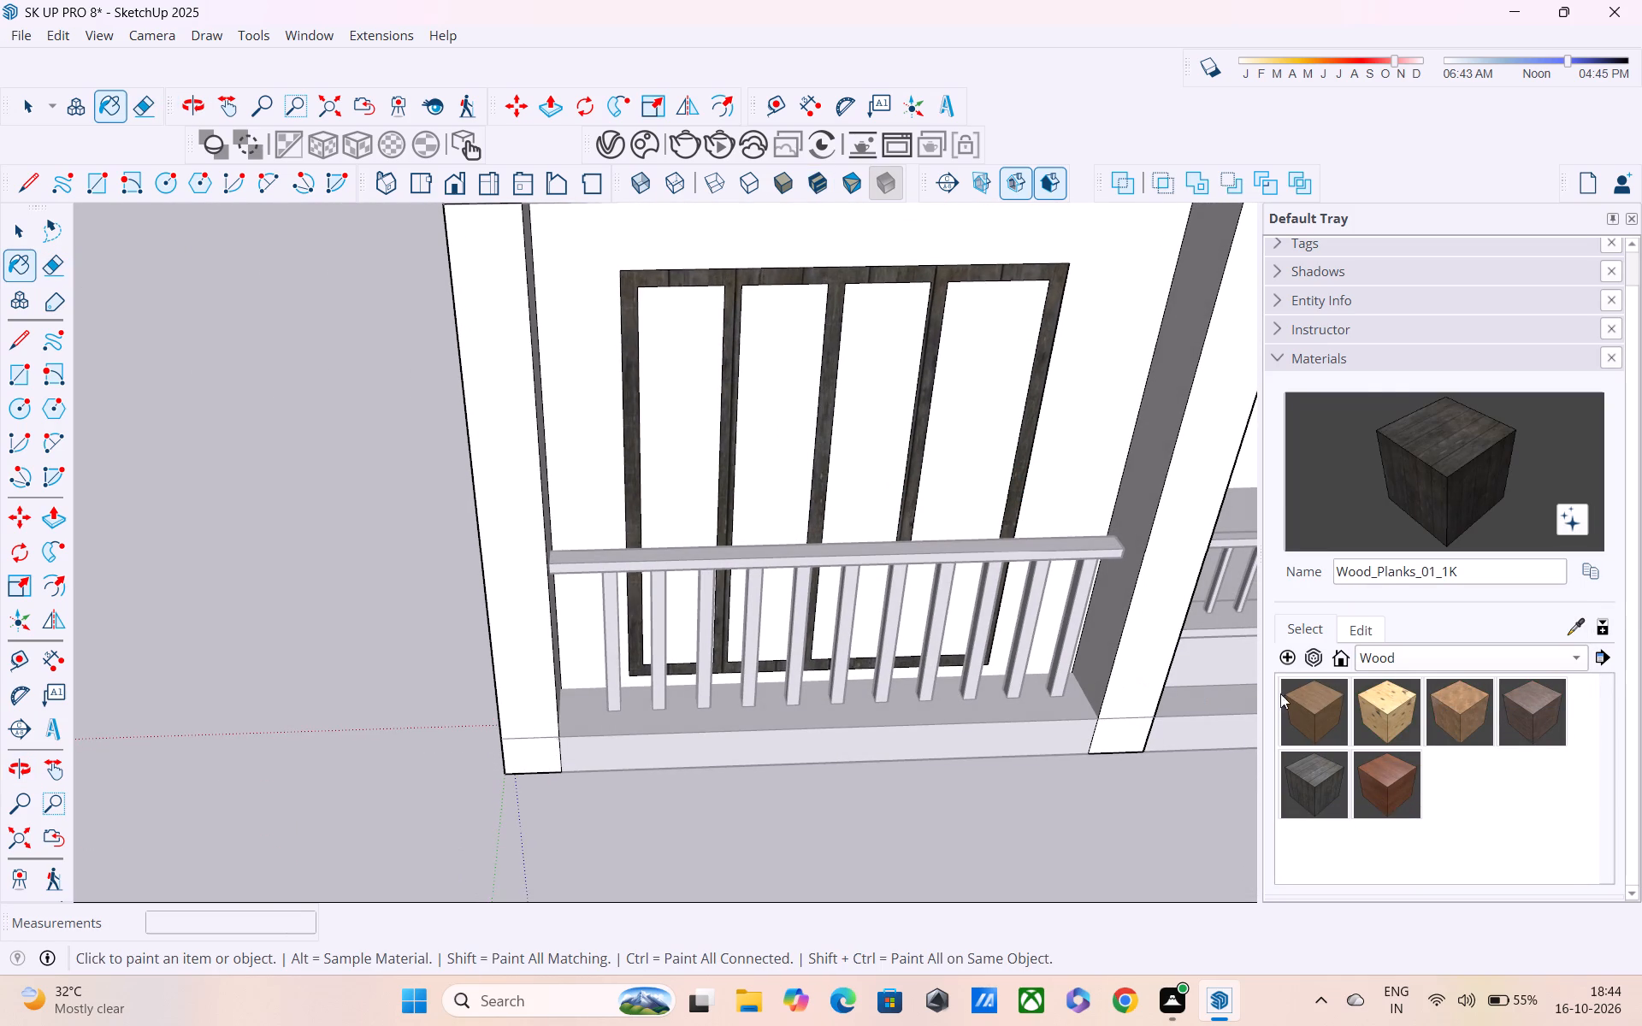
left_click(1388, 660)
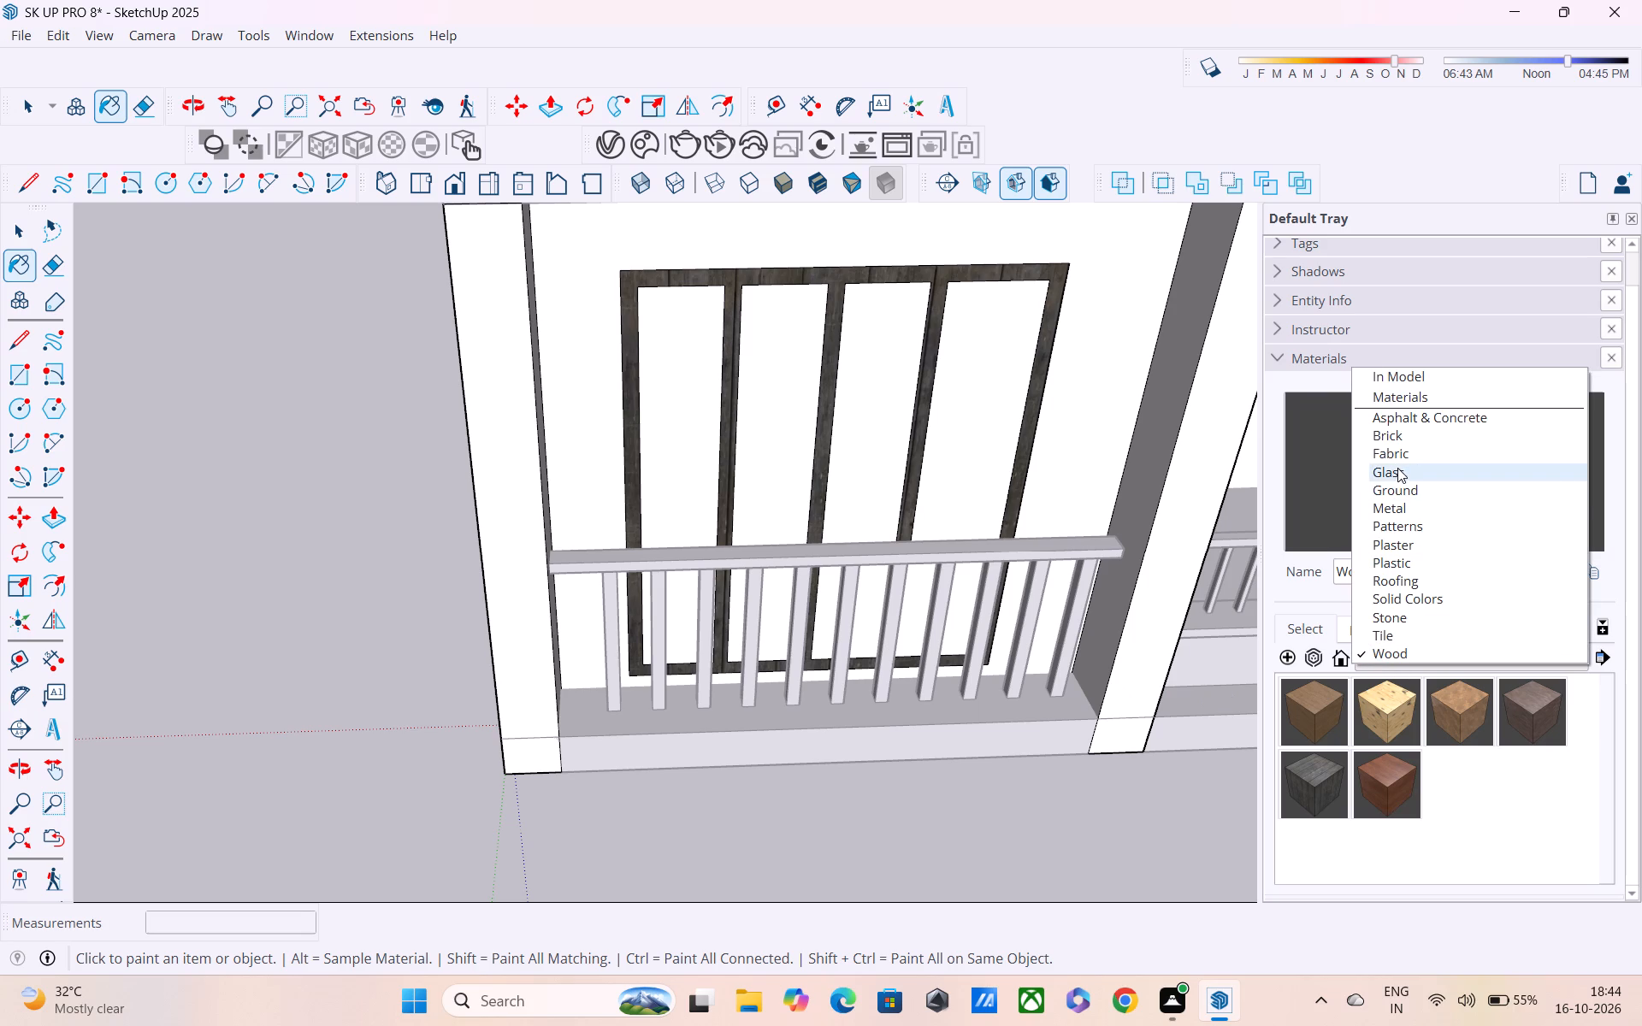
left_click(1398, 469)
left_click(1318, 711)
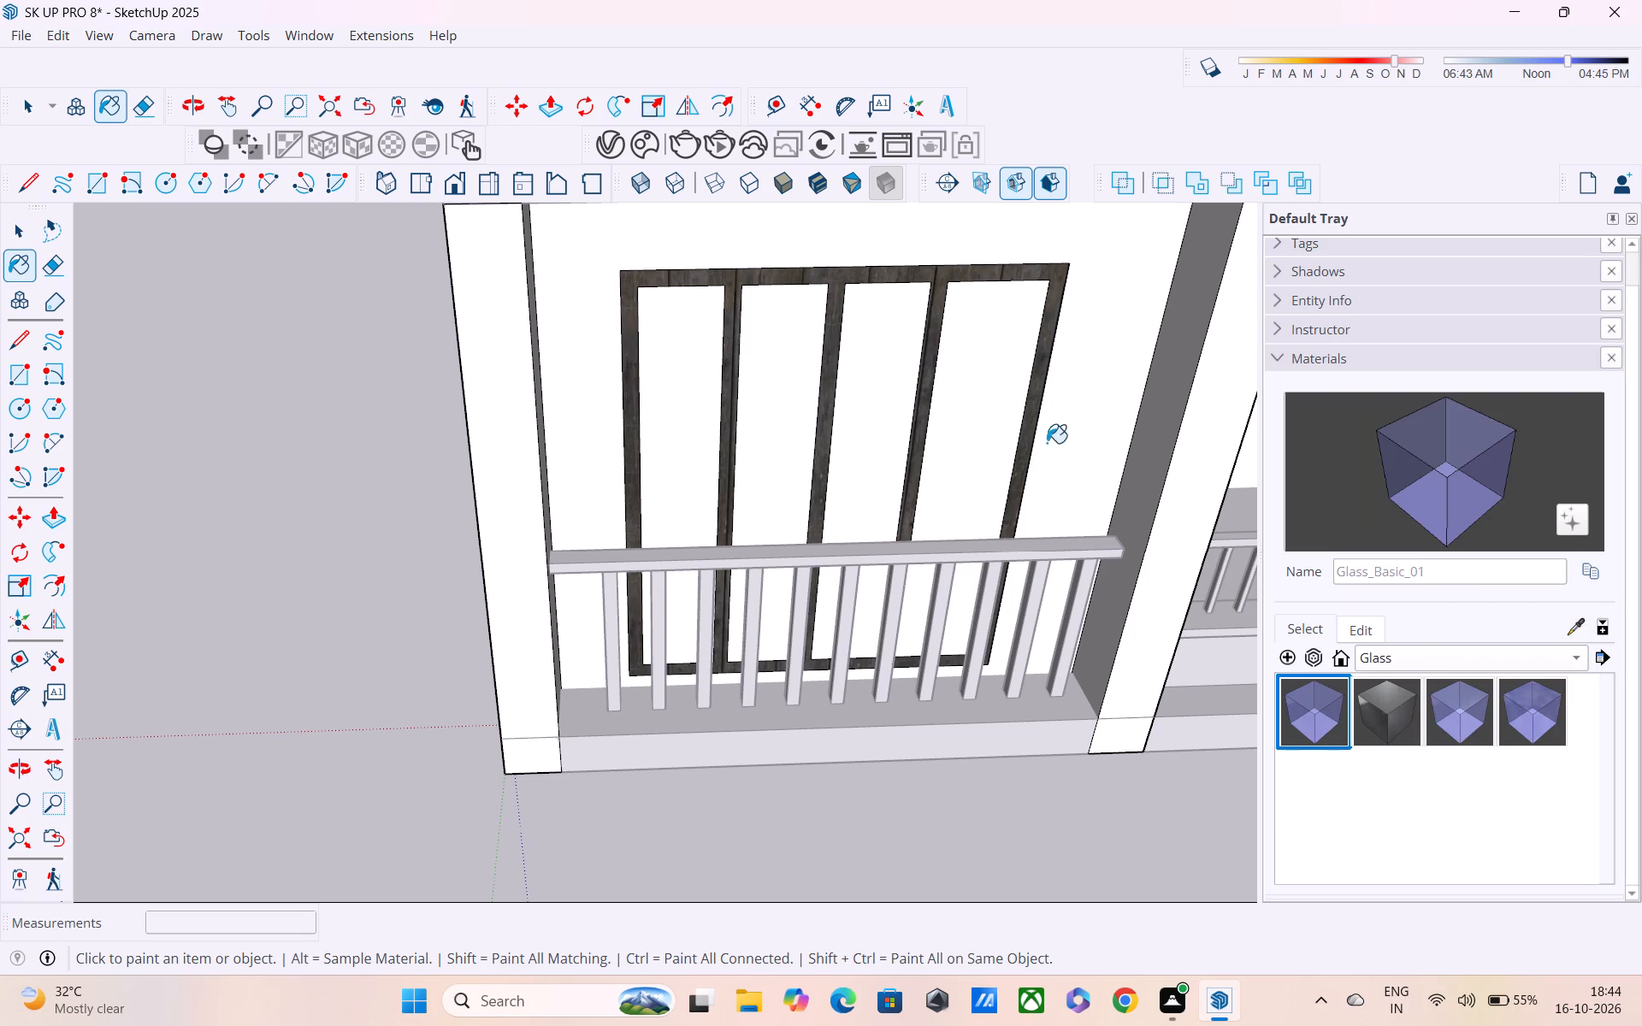
left_click(1003, 388)
left_click(889, 403)
left_click(776, 386)
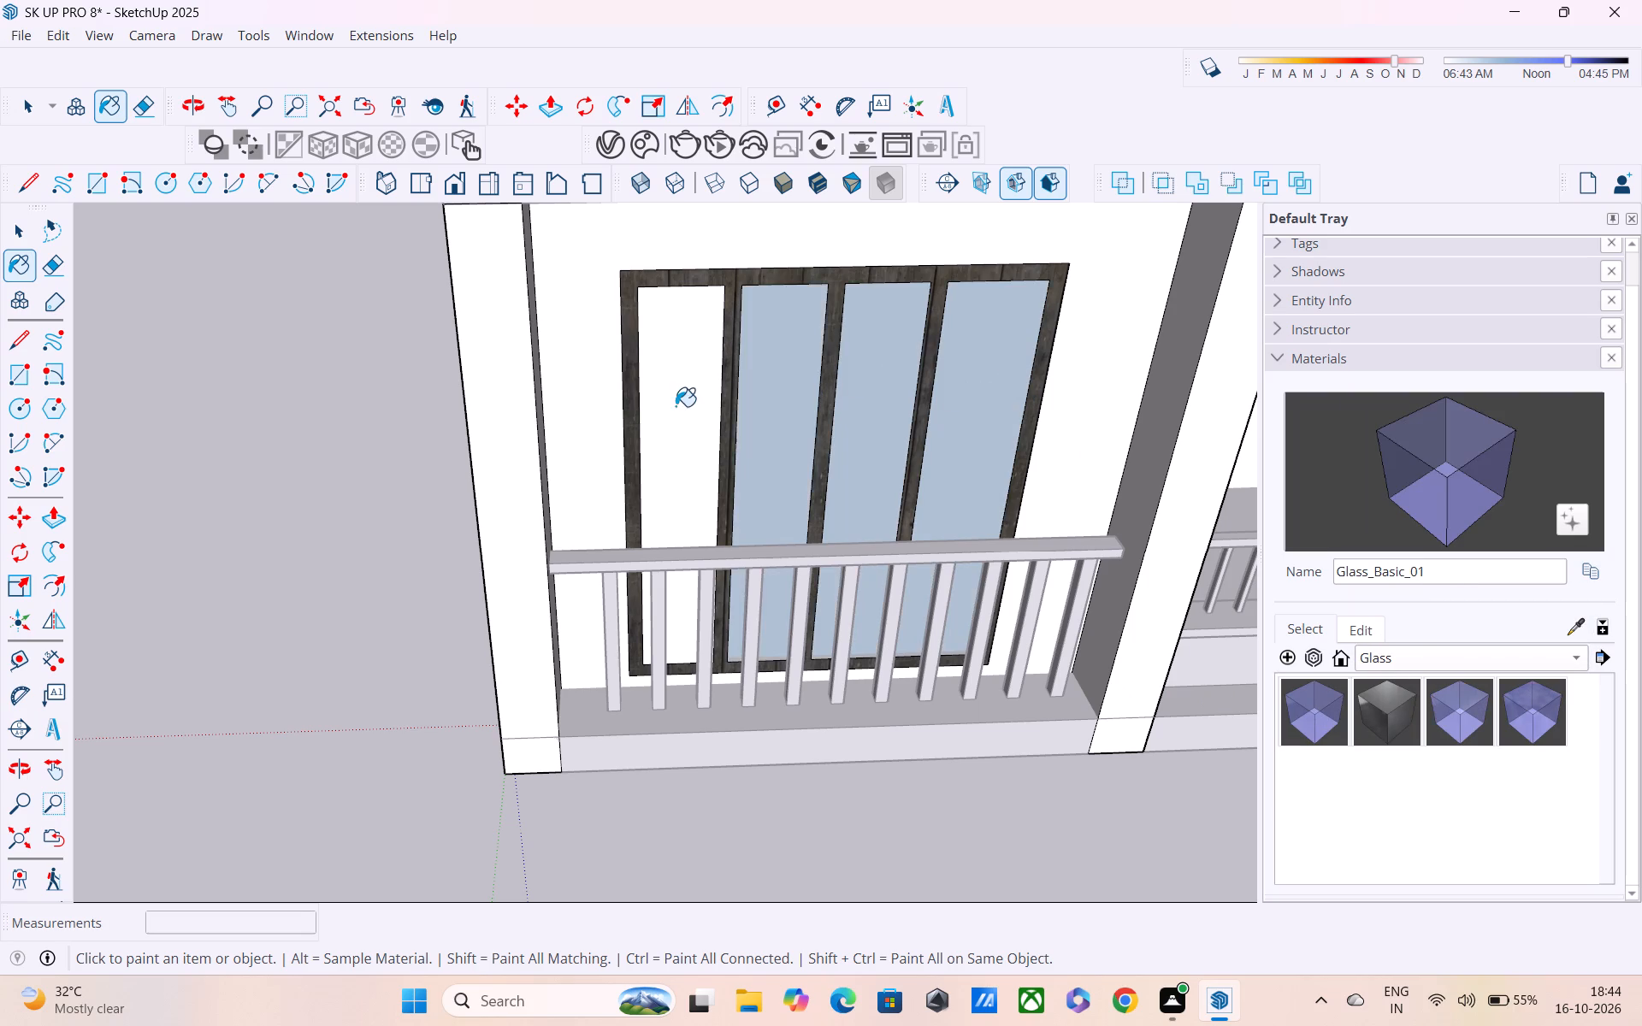
left_click(675, 405)
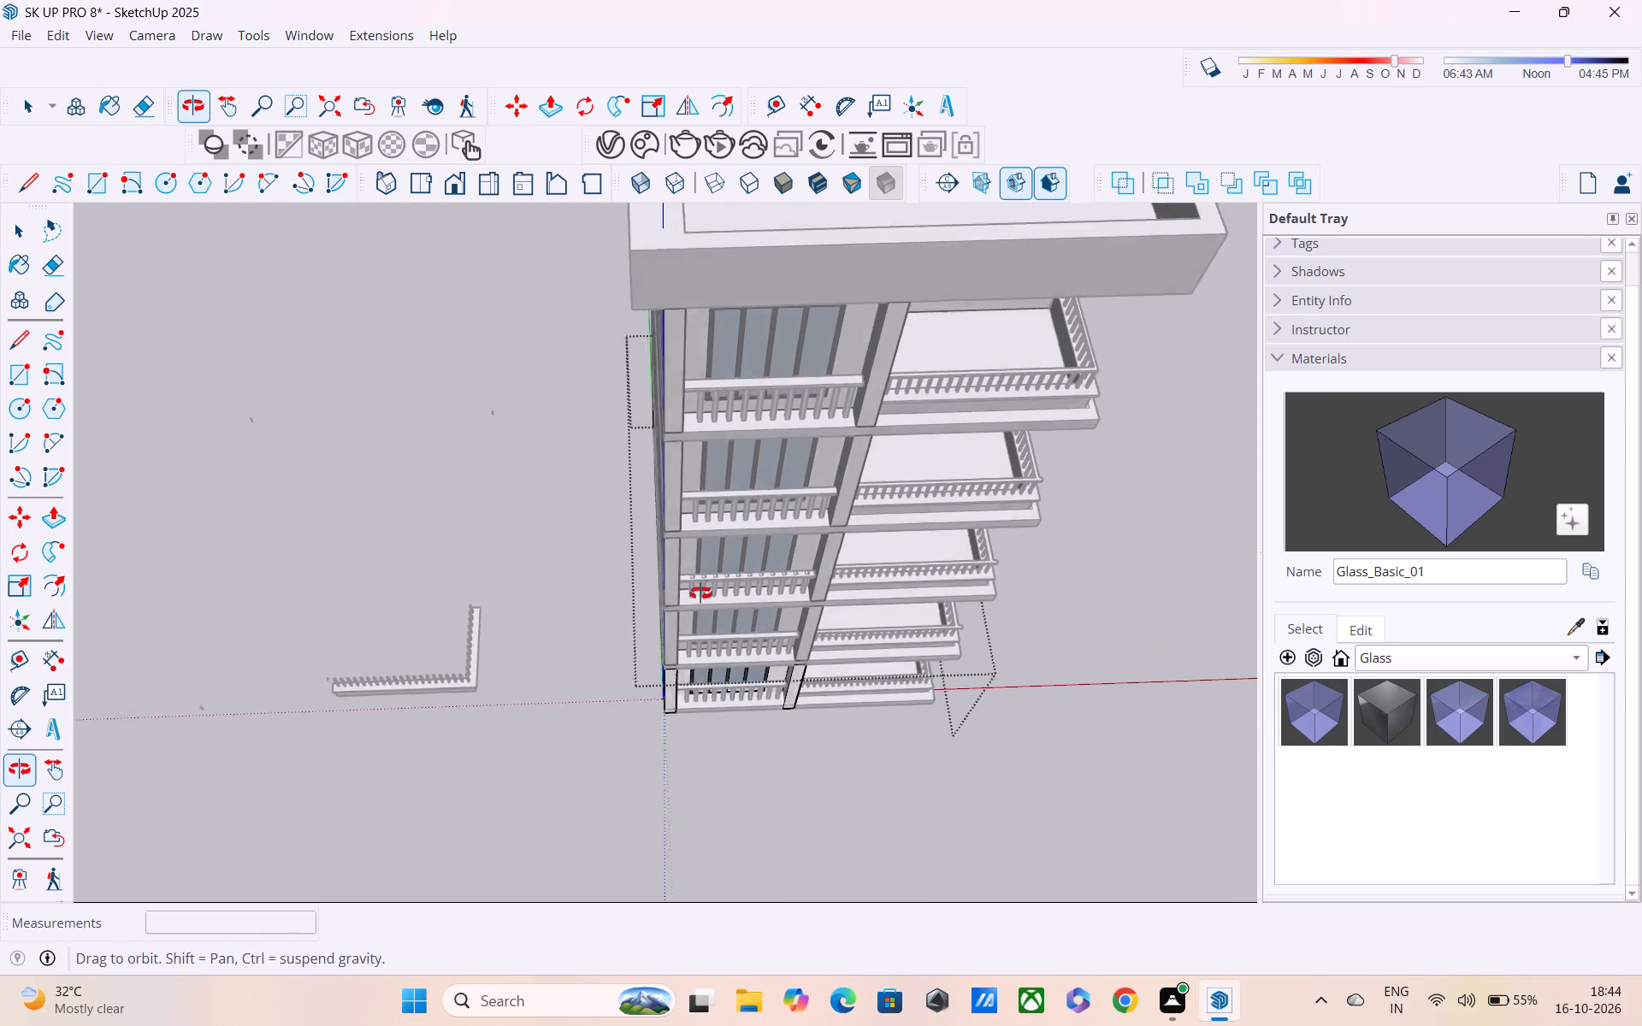
middle_click_drag(657, 598, 788, 316)
scroll(788, 316, "up", 1)
scroll(760, 363, "down", 3)
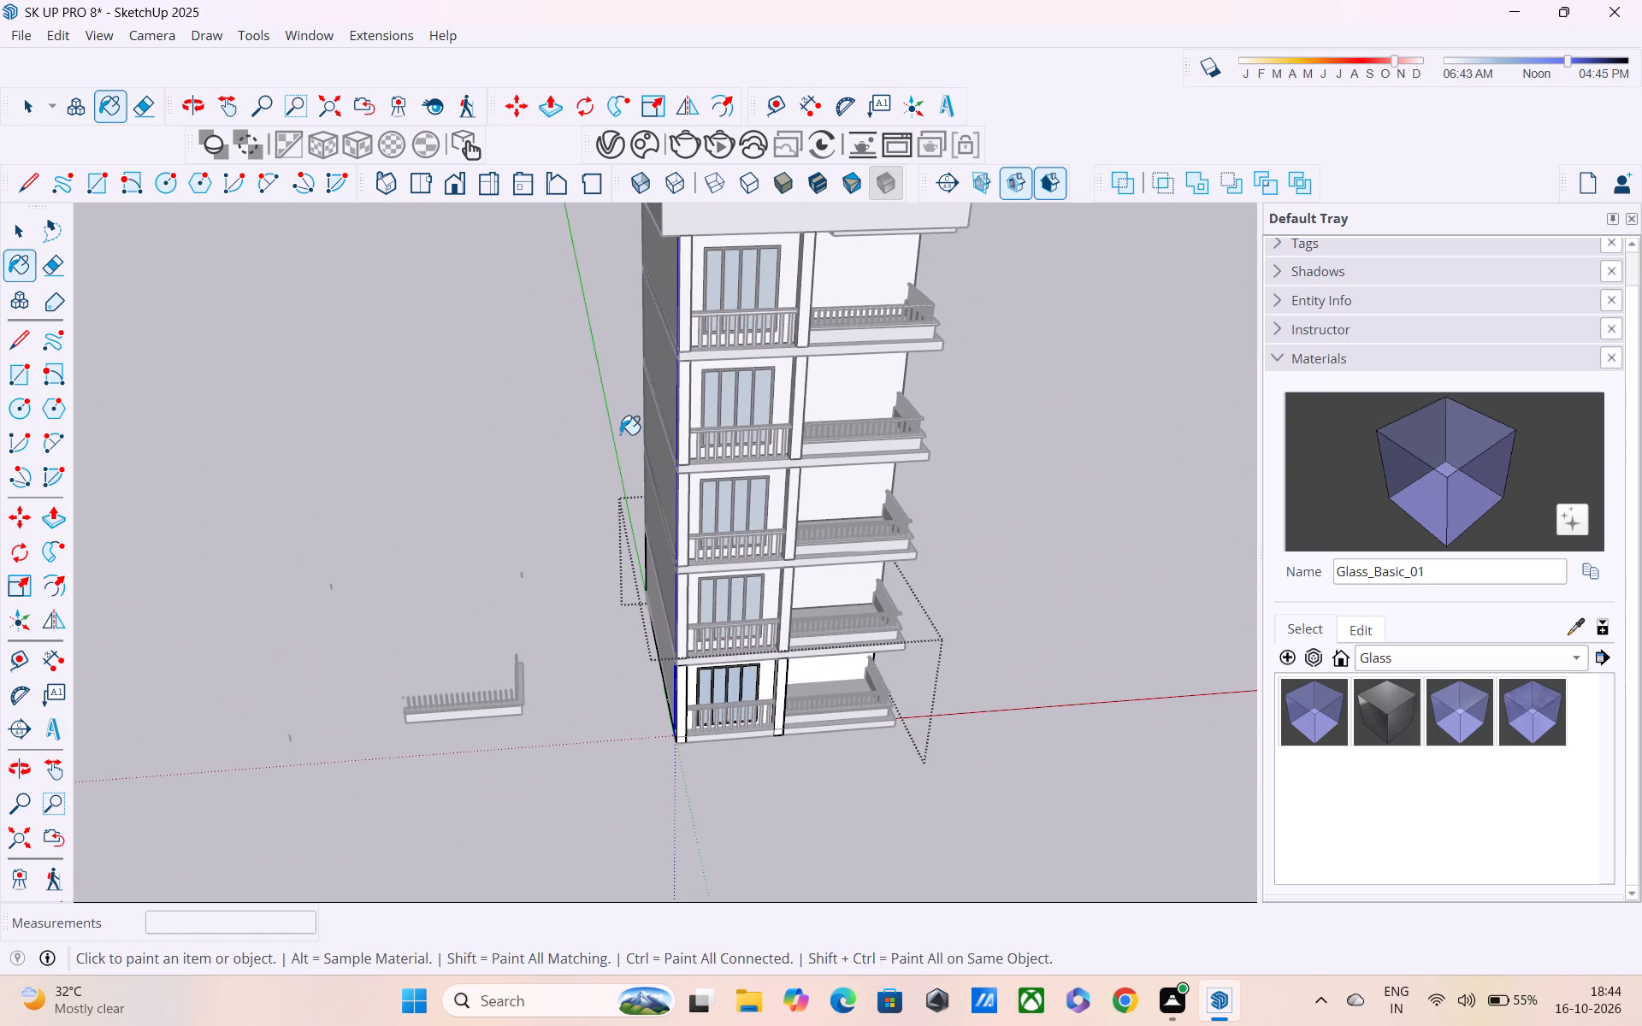
key("space")
left_click(511, 433)
Examine the glazed doors on the front facade and the corner balconies and blank walls on the building's side.
middle_click_drag(594, 485, 517, 272)
scroll(703, 445, "up", 1)
middle_click_drag(702, 443, 614, 402)
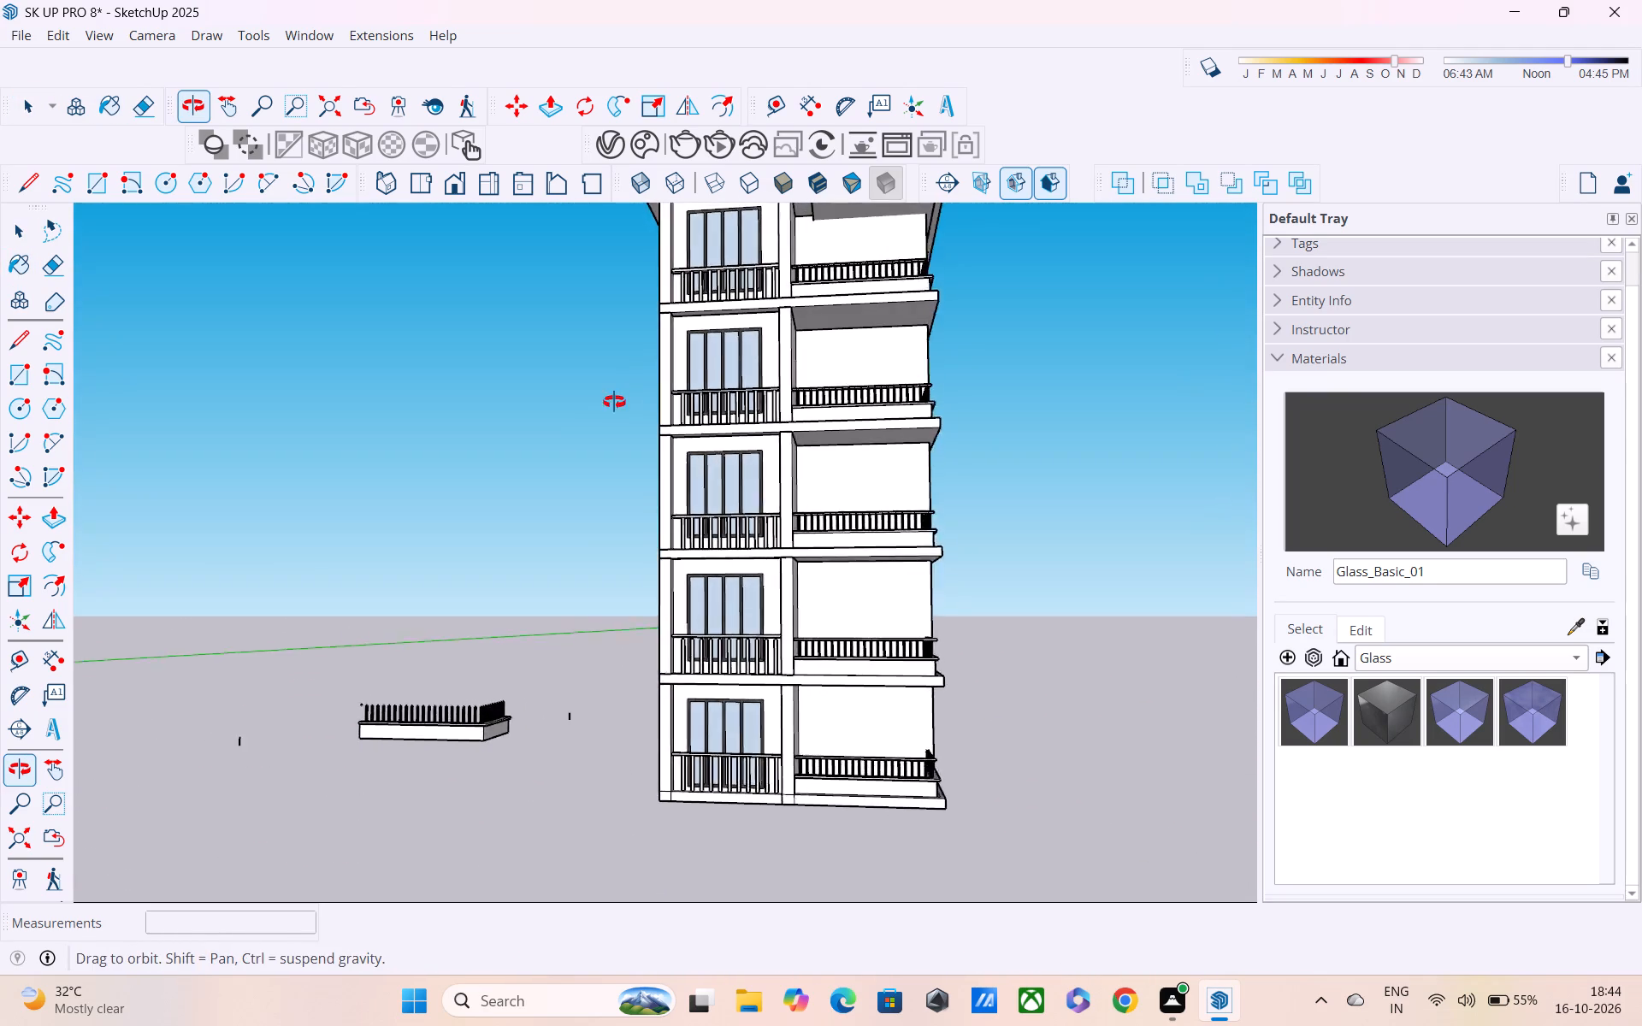
middle_click_drag(614, 402, 548, 422)
middle_click_drag(706, 513, 833, 488)
scroll(833, 488, "down", 1)
middle_click_drag(839, 486, 818, 546, "shift")
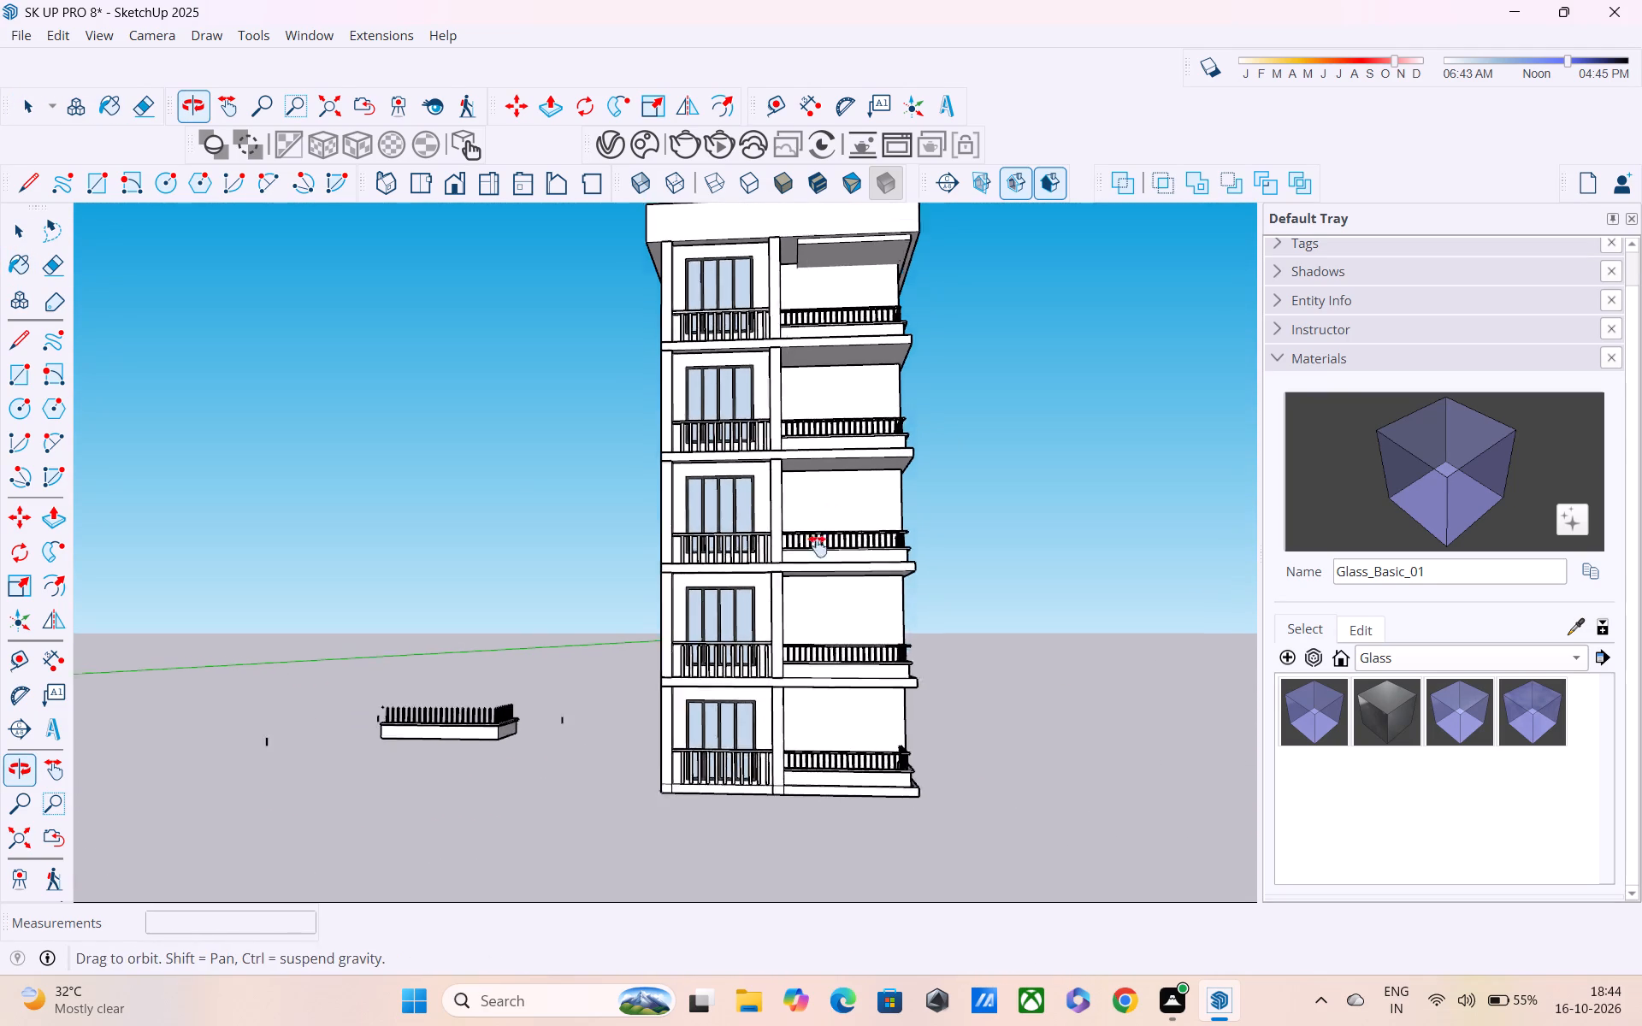
middle_click_drag(818, 546, 696, 669, "shift")
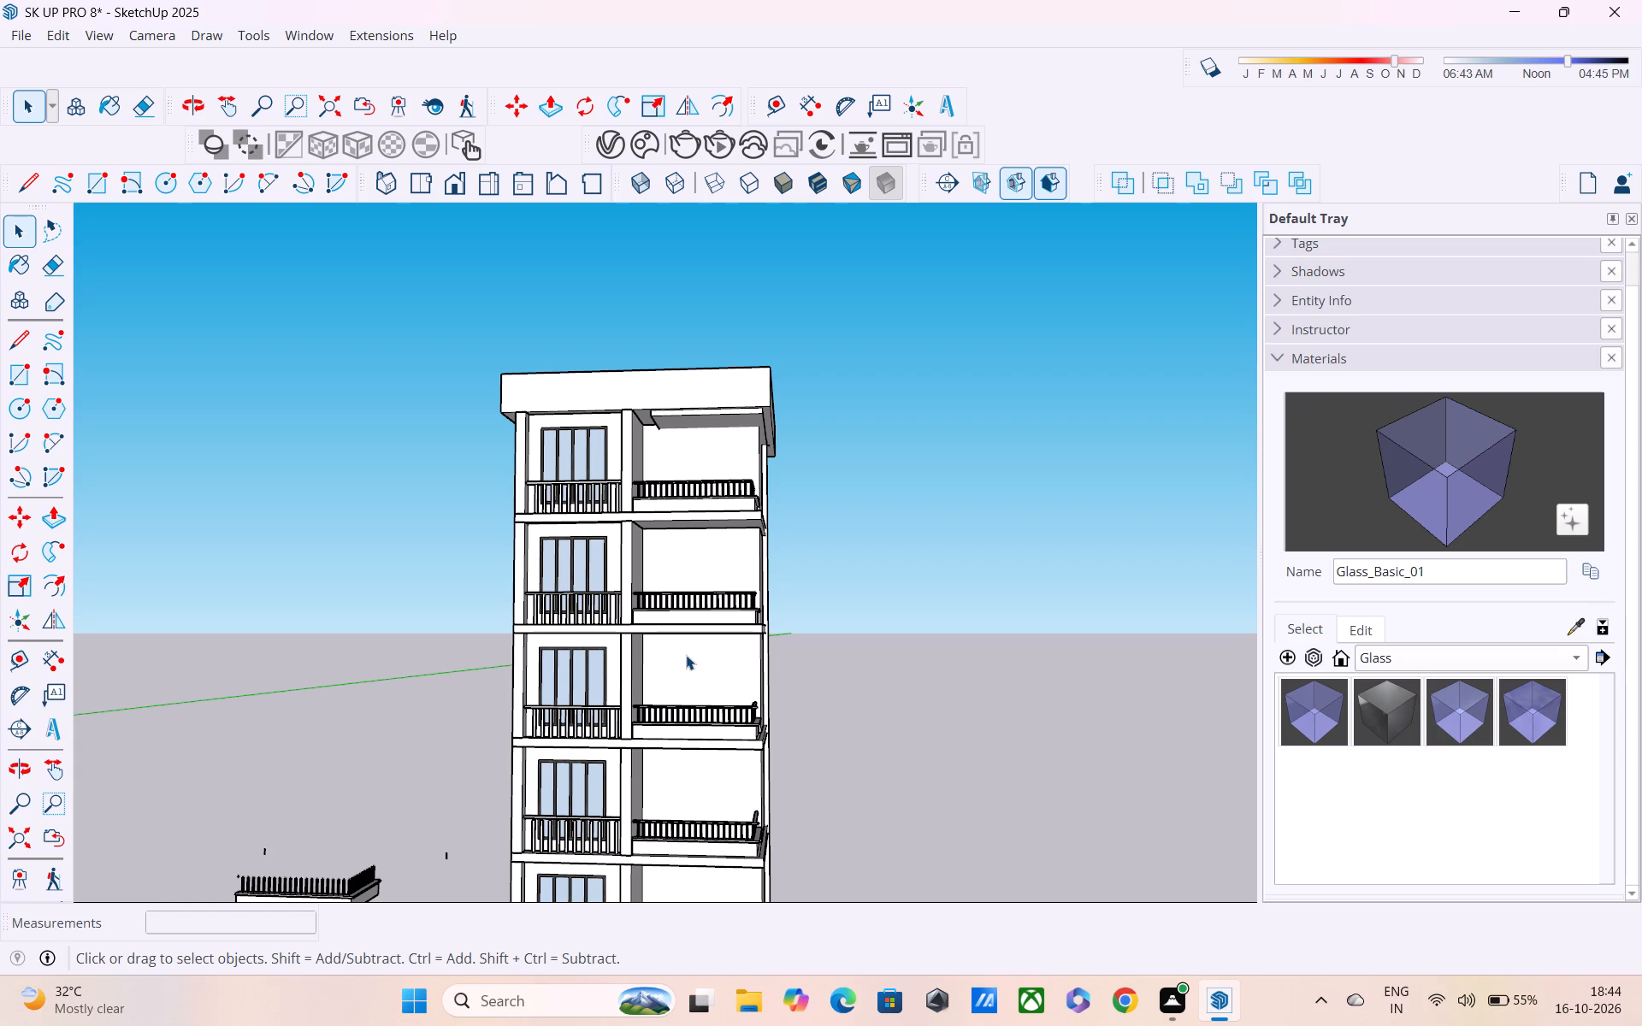
middle_click_drag(670, 657, 133, 734)
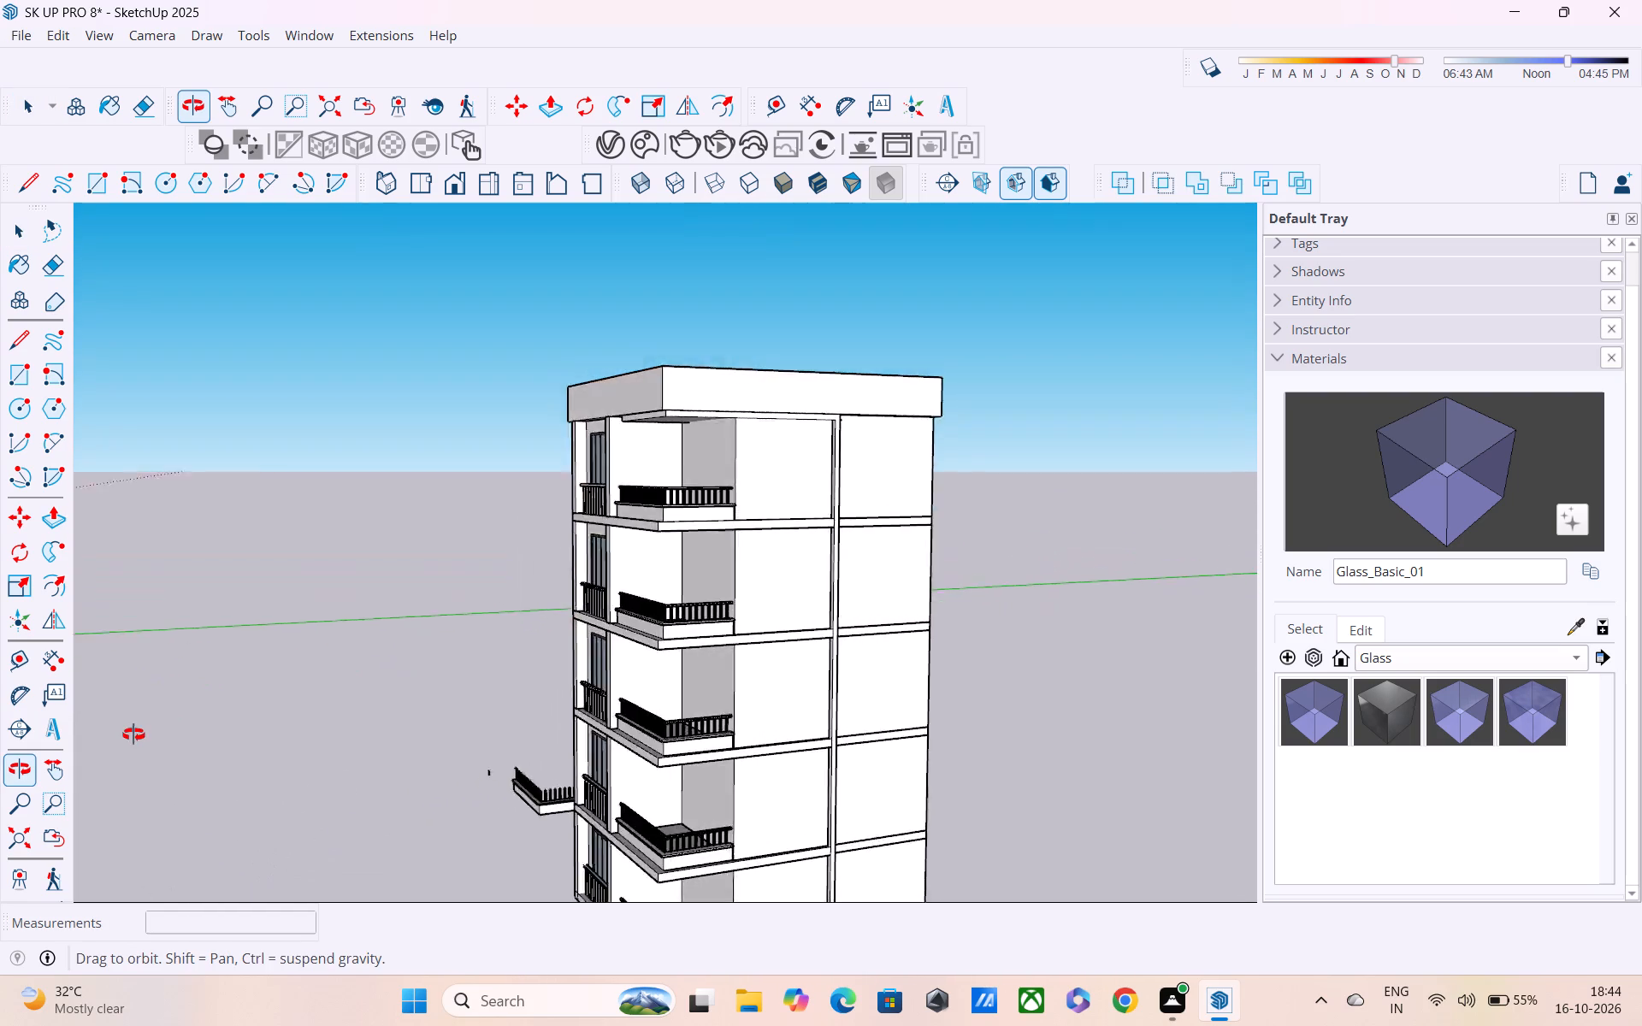
middle_click_drag(133, 734, 352, 729)
middle_click_drag(455, 705, 190, 728)
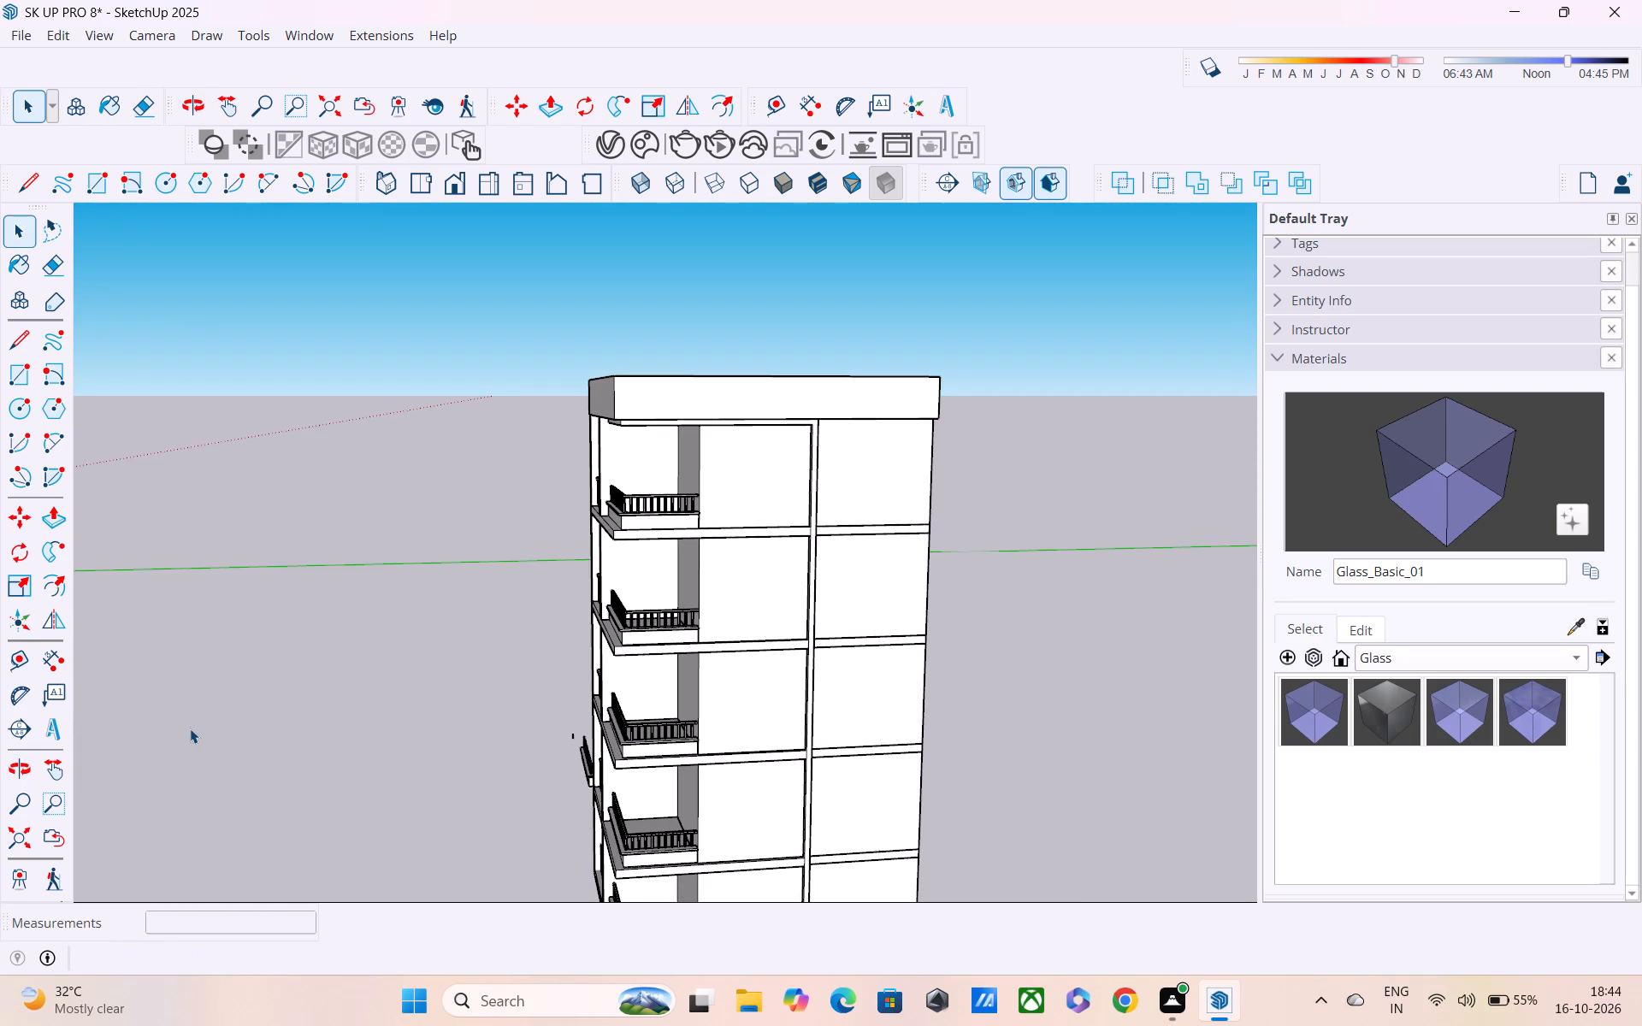
middle_click_drag(187, 730, 322, 649)
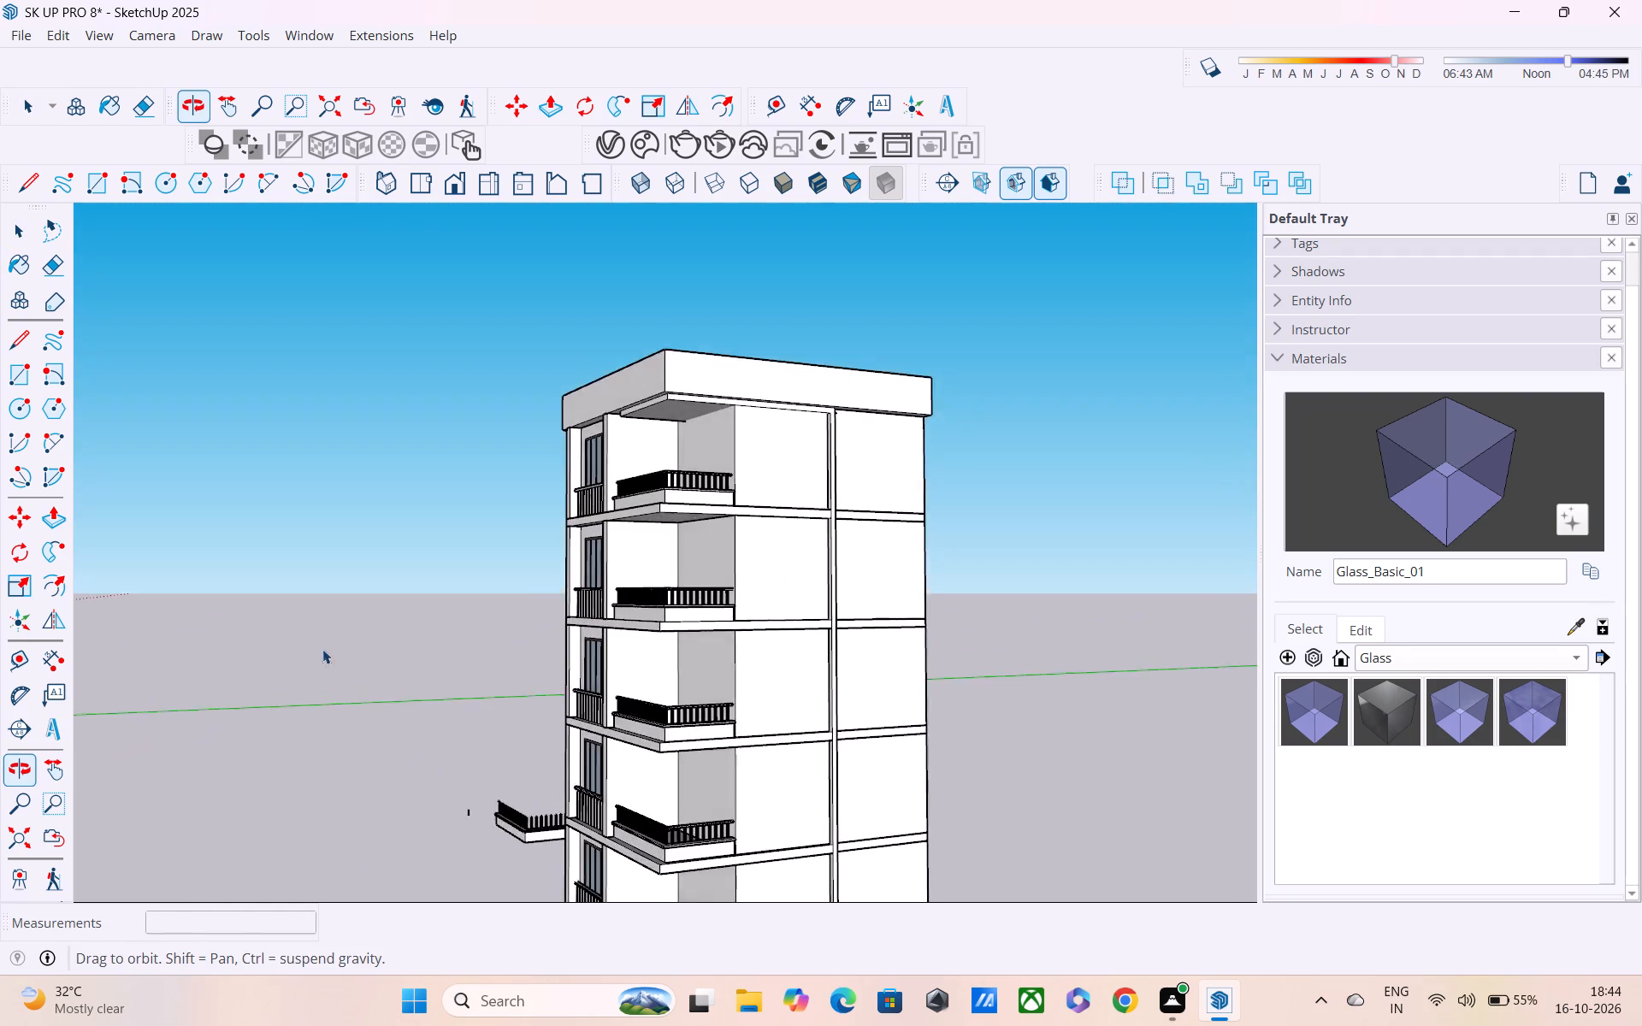
scroll(429, 652, "up", 3)
middle_click_drag(728, 640, 550, 696)
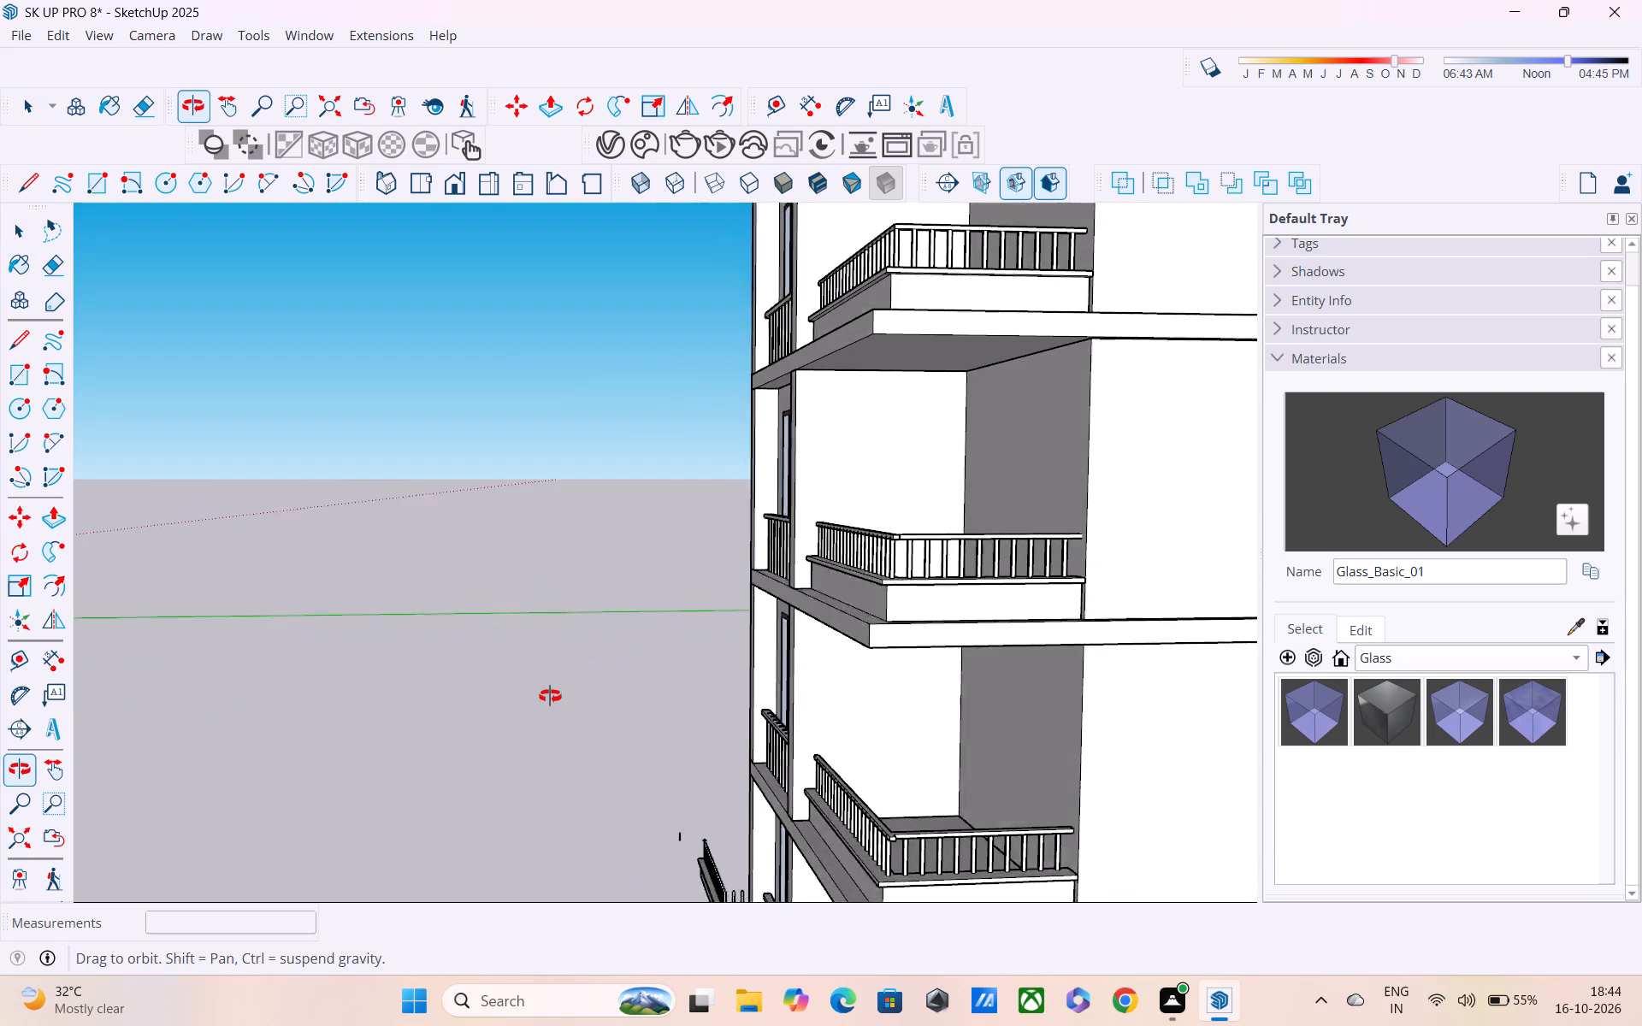
middle_click_drag(550, 696, 535, 705)
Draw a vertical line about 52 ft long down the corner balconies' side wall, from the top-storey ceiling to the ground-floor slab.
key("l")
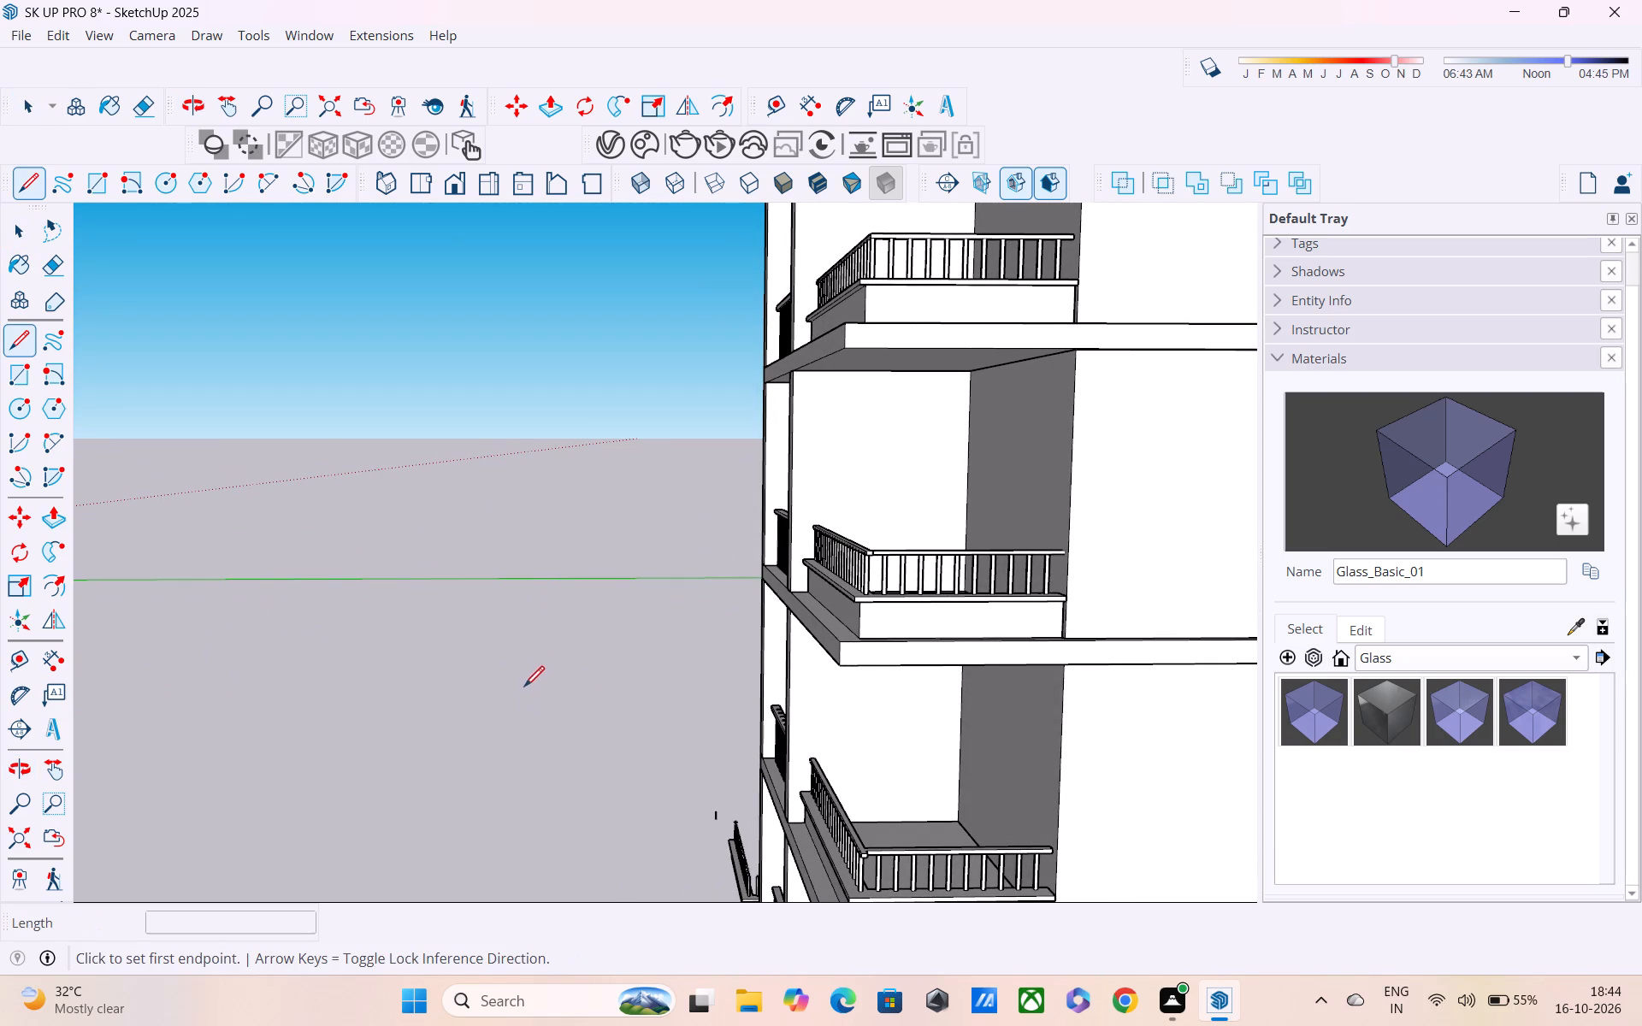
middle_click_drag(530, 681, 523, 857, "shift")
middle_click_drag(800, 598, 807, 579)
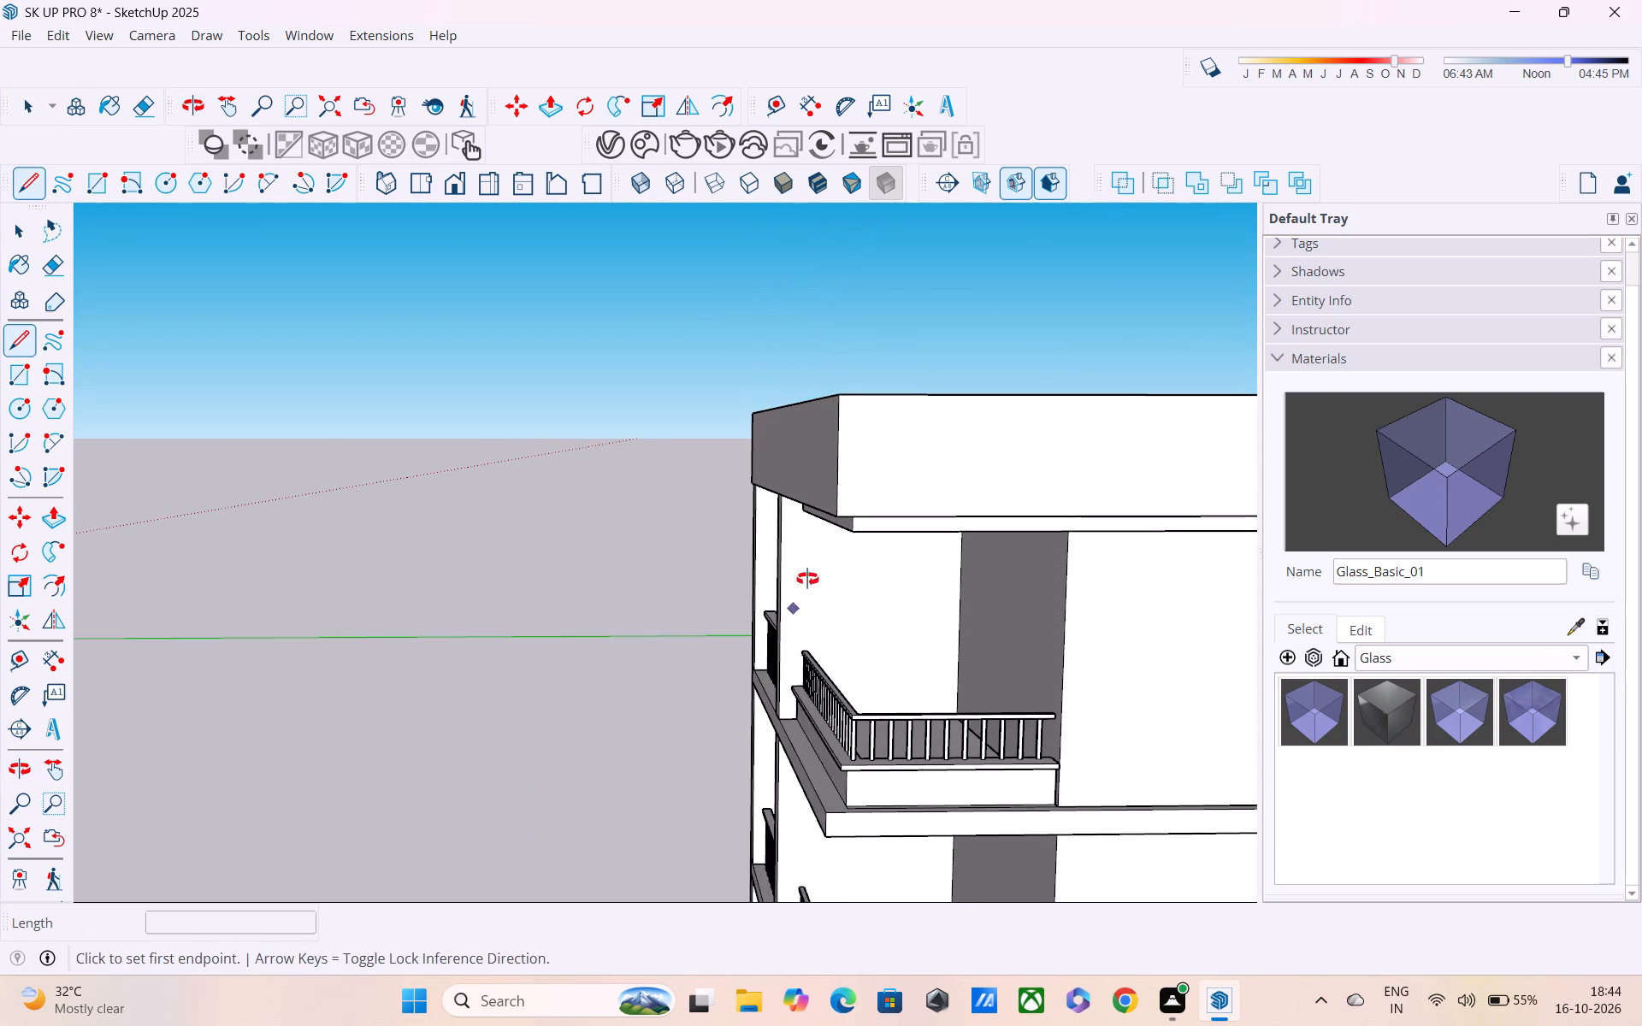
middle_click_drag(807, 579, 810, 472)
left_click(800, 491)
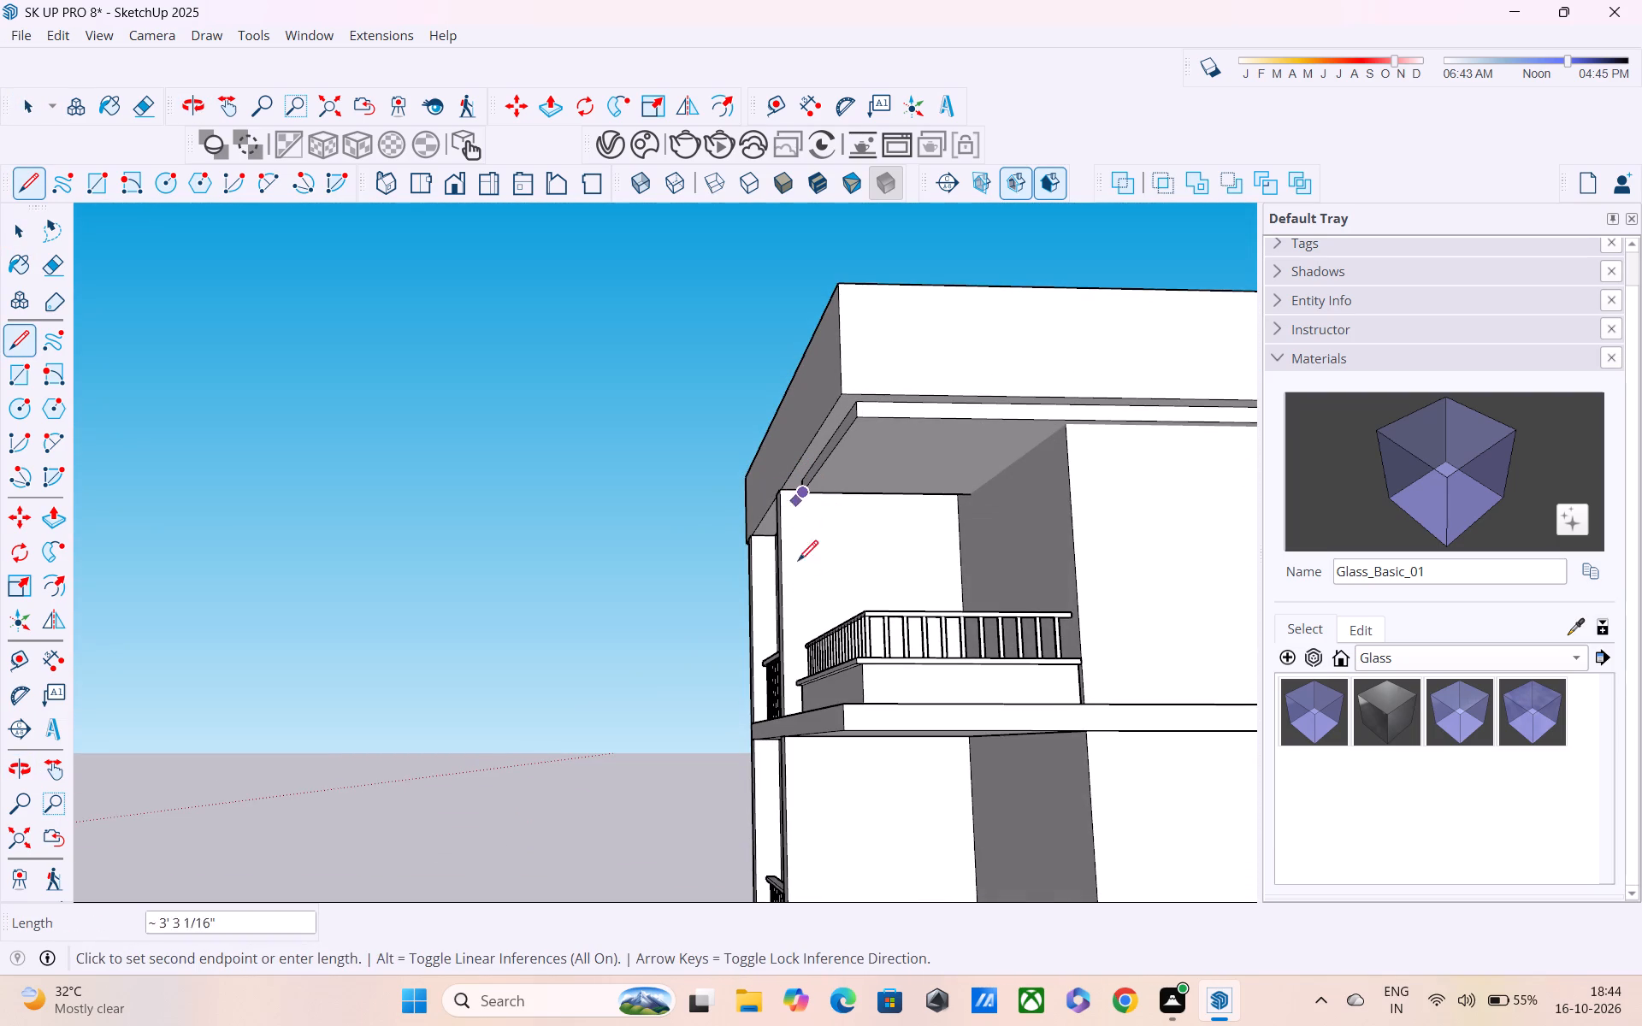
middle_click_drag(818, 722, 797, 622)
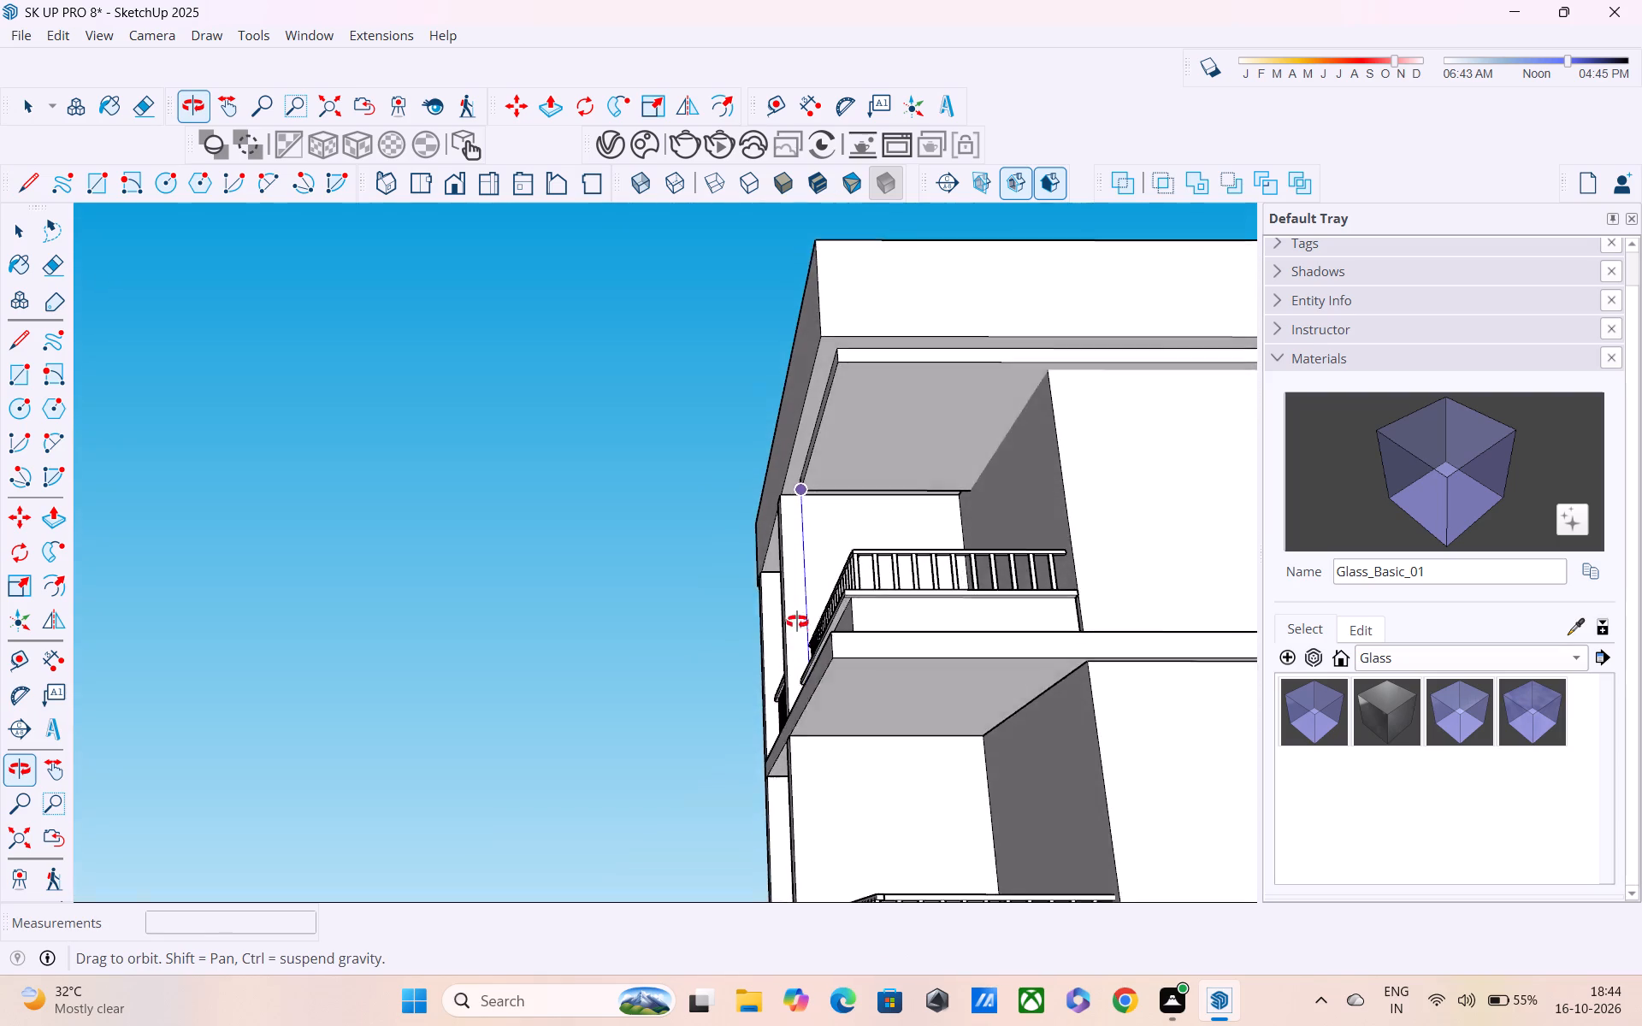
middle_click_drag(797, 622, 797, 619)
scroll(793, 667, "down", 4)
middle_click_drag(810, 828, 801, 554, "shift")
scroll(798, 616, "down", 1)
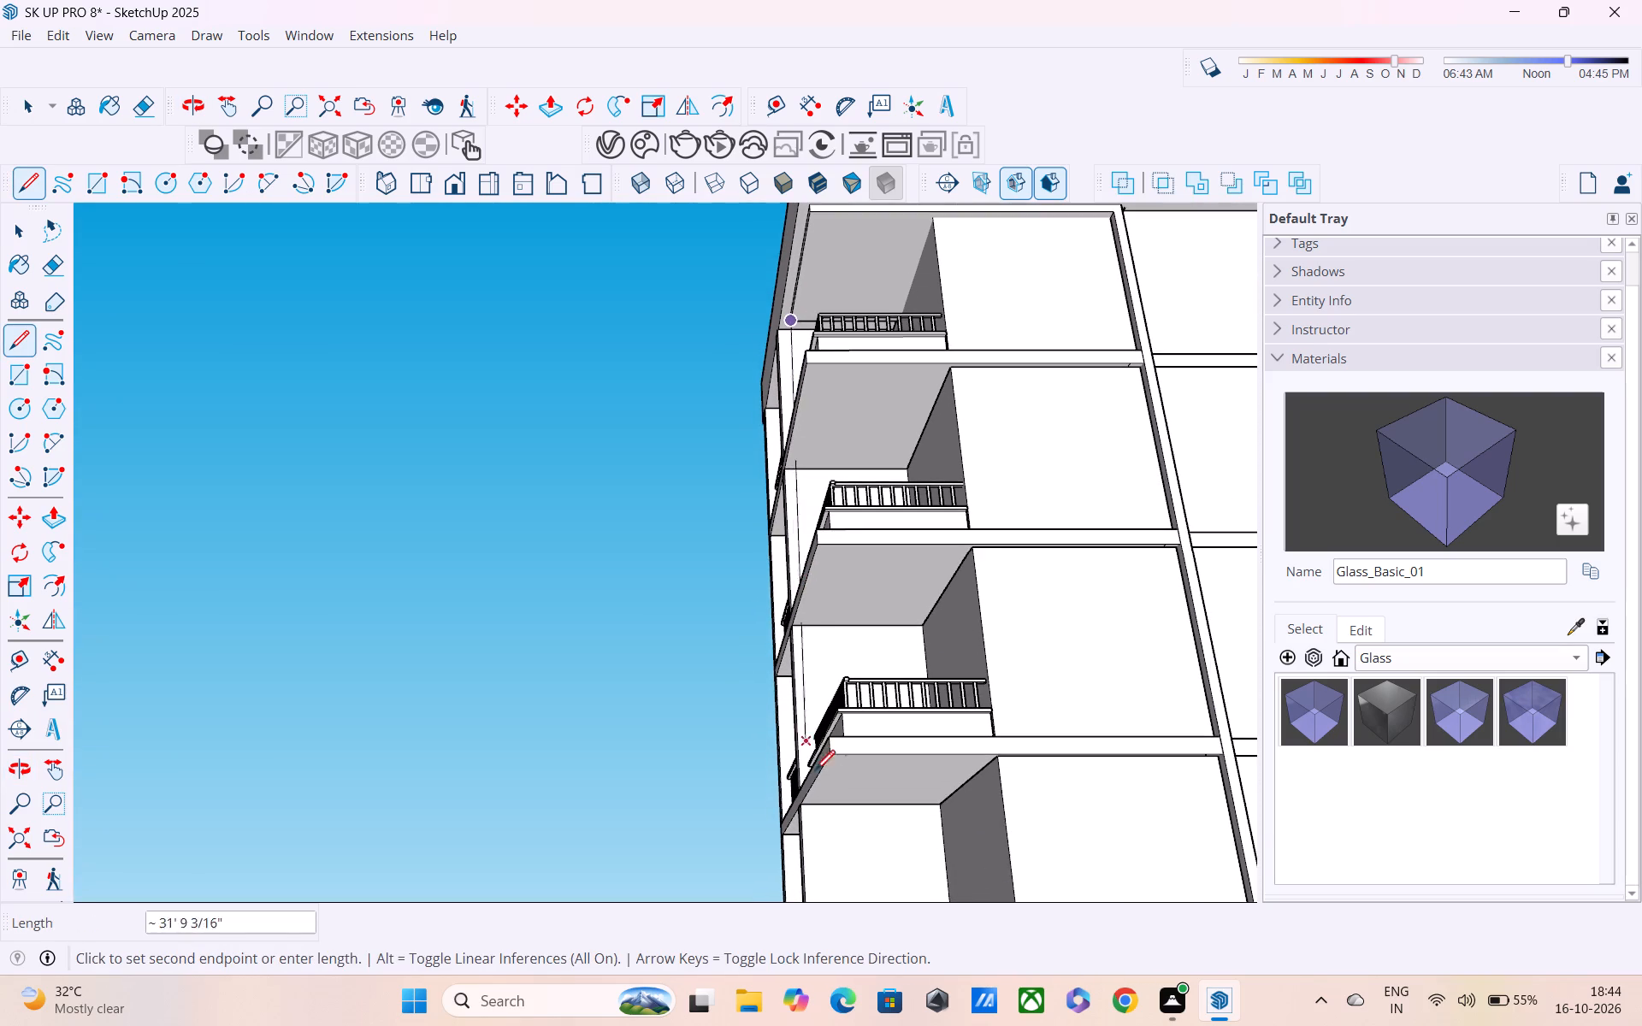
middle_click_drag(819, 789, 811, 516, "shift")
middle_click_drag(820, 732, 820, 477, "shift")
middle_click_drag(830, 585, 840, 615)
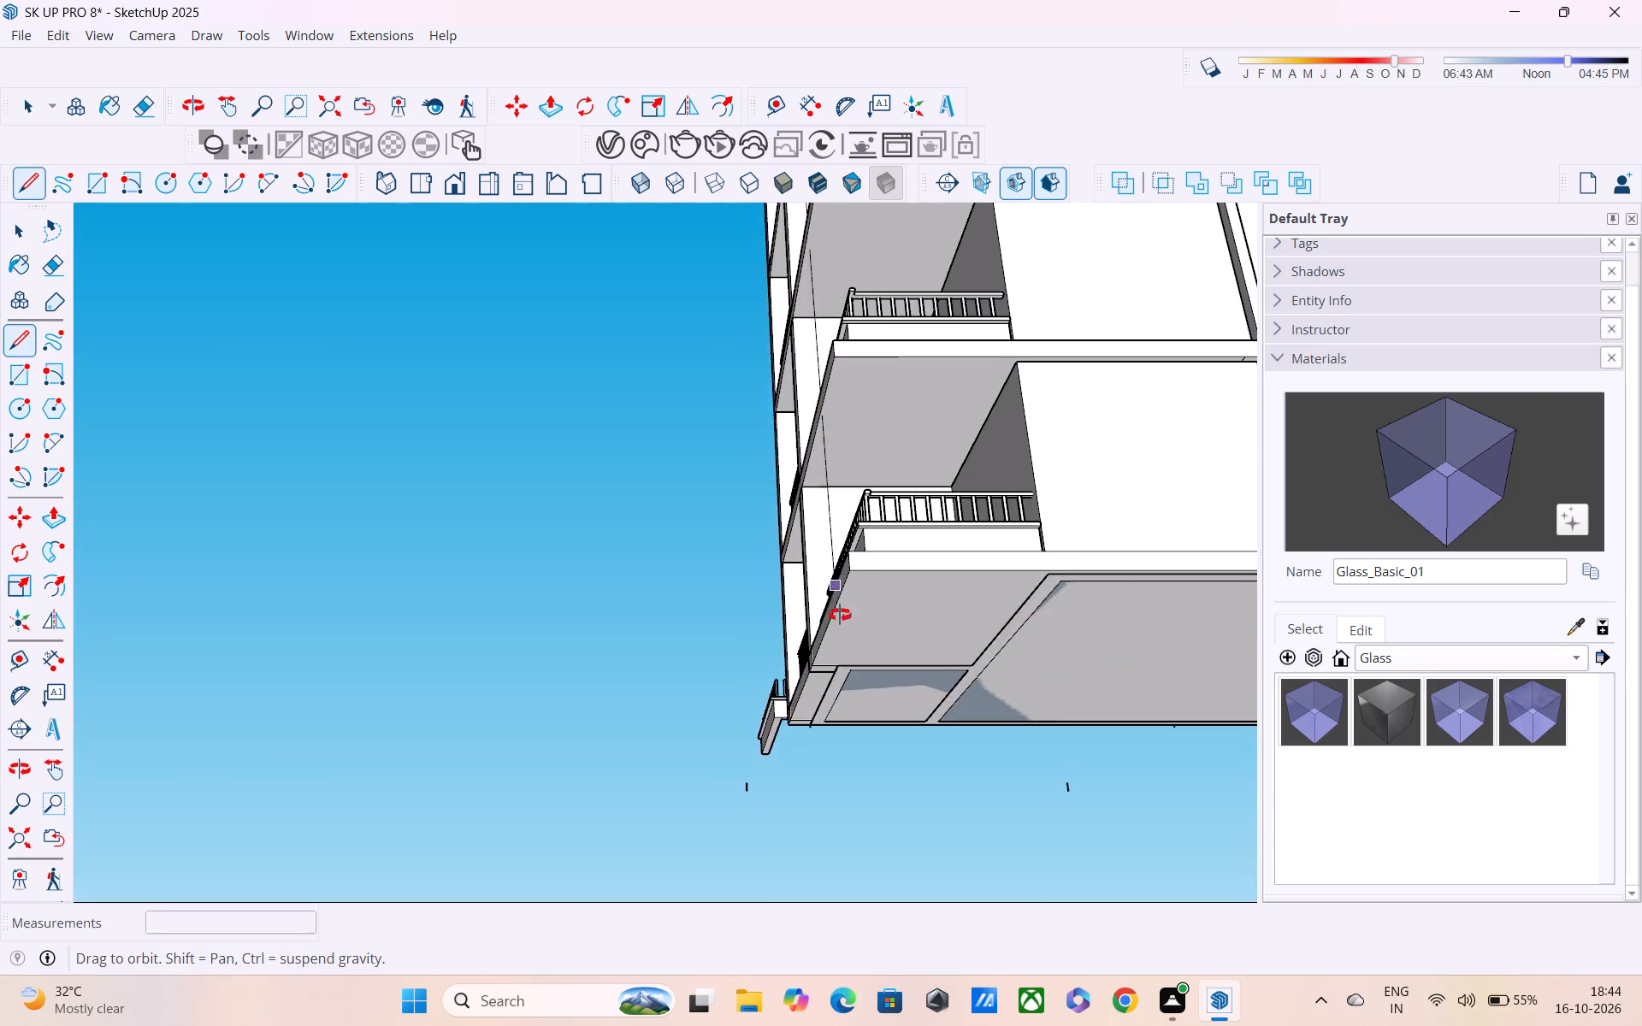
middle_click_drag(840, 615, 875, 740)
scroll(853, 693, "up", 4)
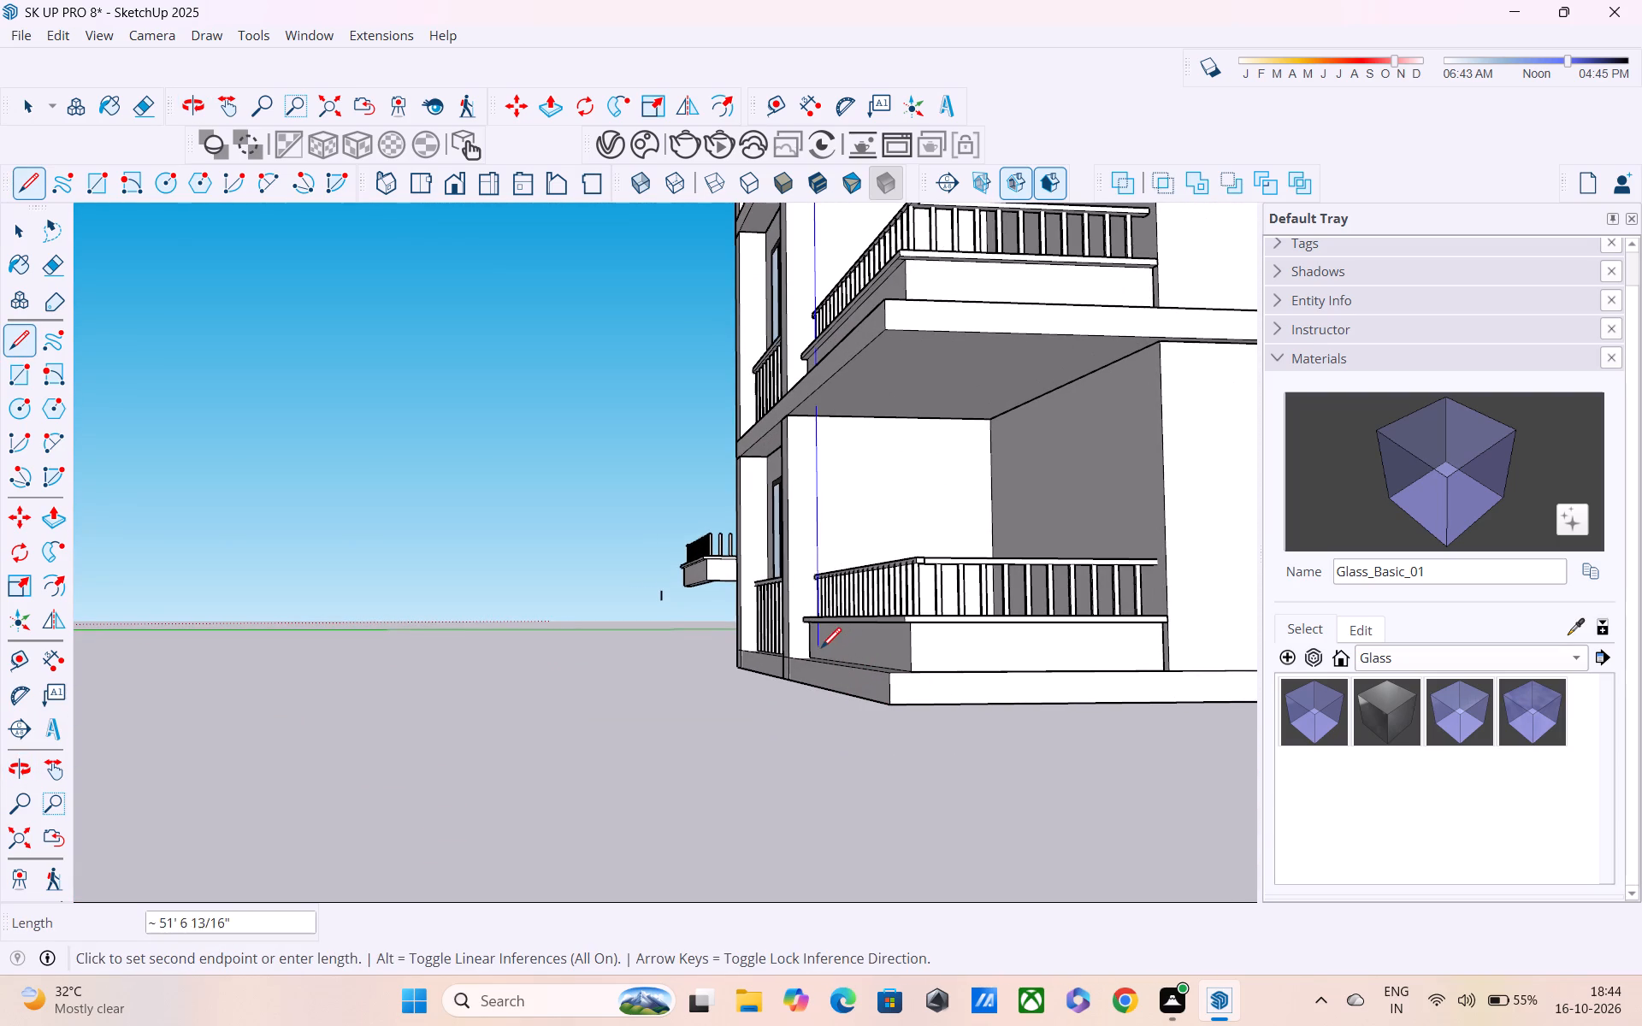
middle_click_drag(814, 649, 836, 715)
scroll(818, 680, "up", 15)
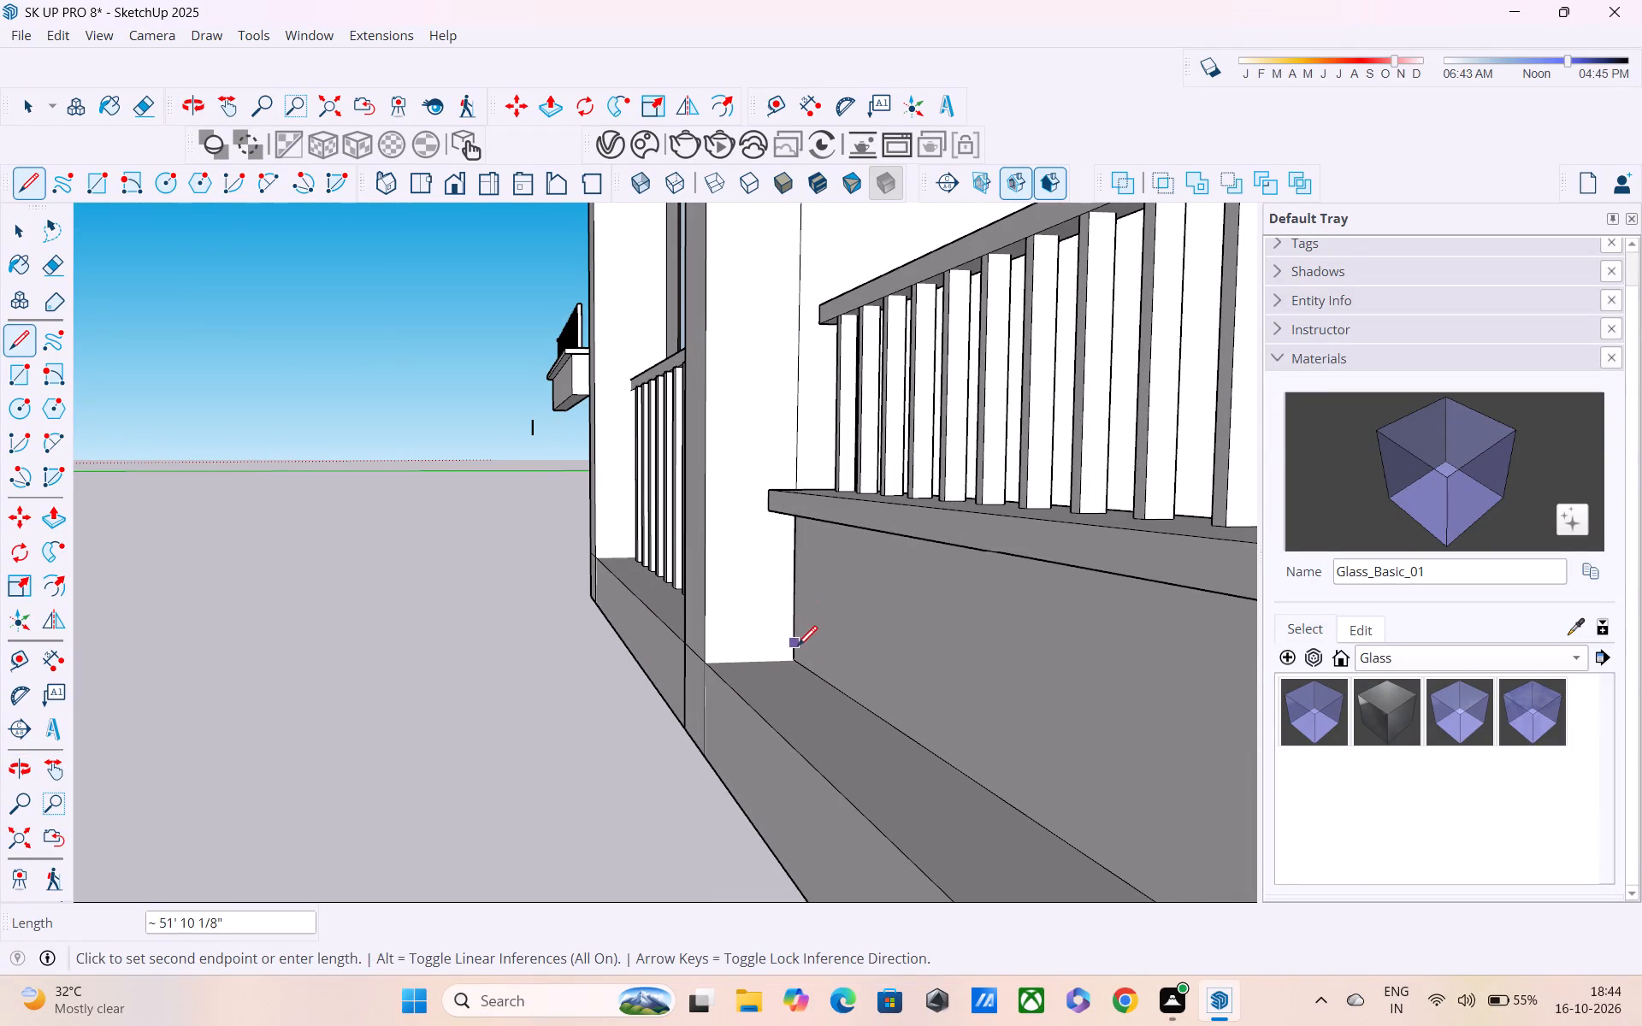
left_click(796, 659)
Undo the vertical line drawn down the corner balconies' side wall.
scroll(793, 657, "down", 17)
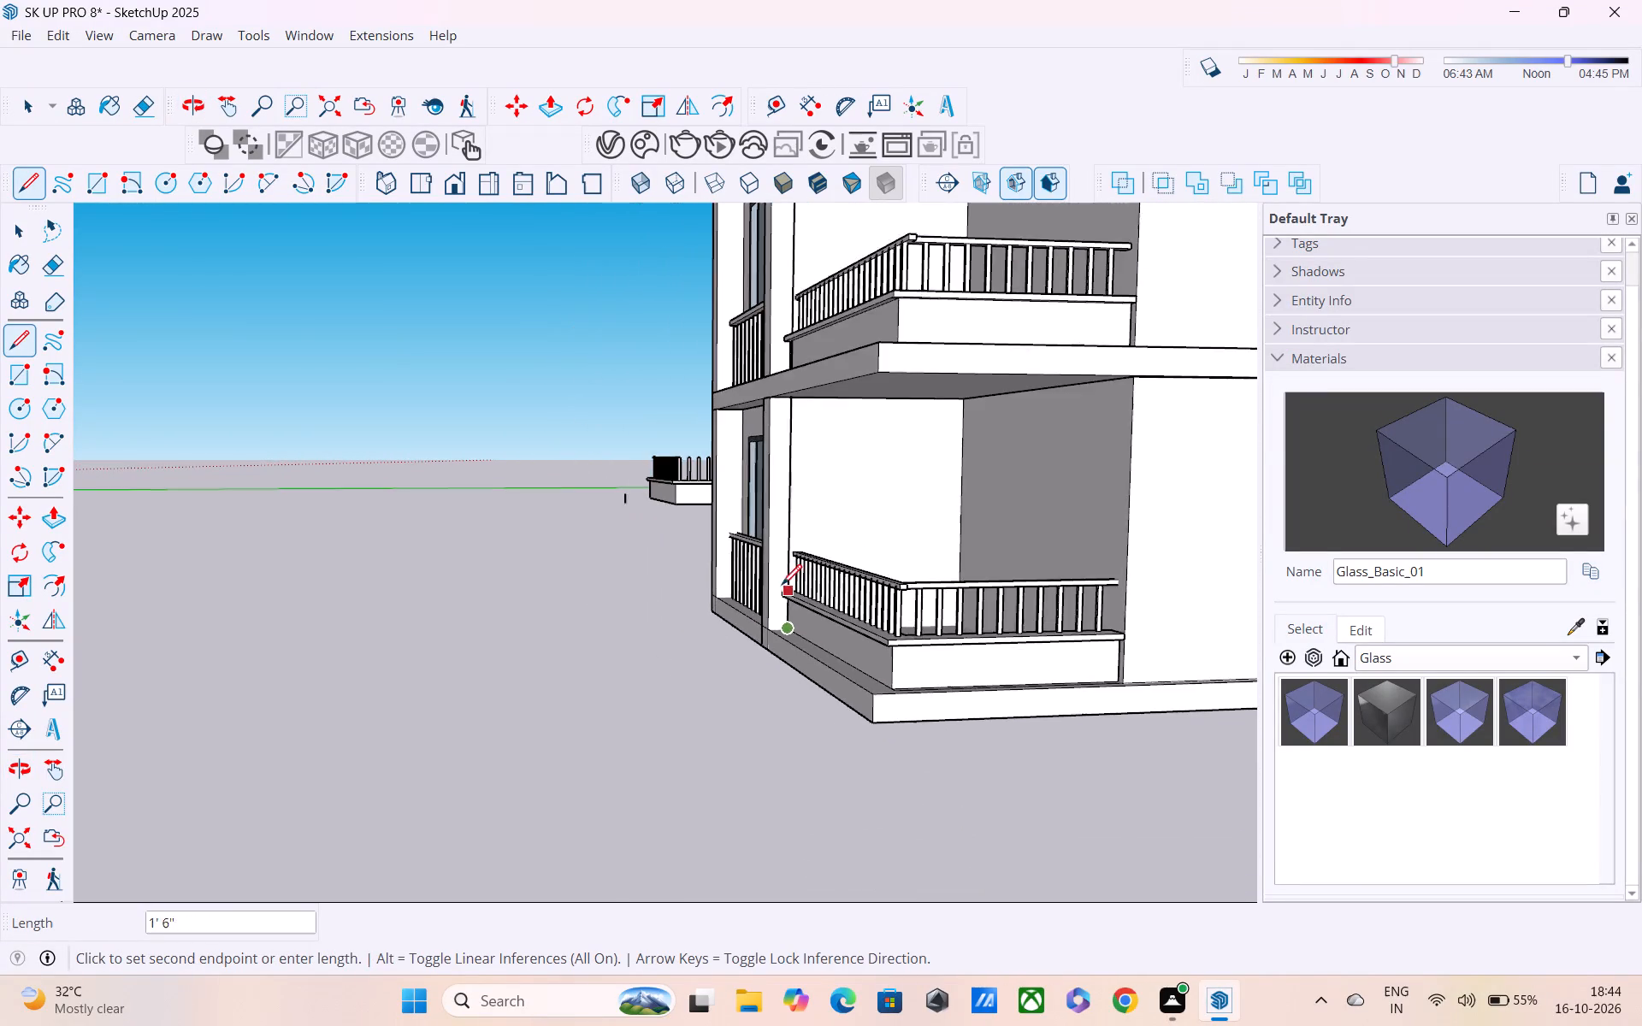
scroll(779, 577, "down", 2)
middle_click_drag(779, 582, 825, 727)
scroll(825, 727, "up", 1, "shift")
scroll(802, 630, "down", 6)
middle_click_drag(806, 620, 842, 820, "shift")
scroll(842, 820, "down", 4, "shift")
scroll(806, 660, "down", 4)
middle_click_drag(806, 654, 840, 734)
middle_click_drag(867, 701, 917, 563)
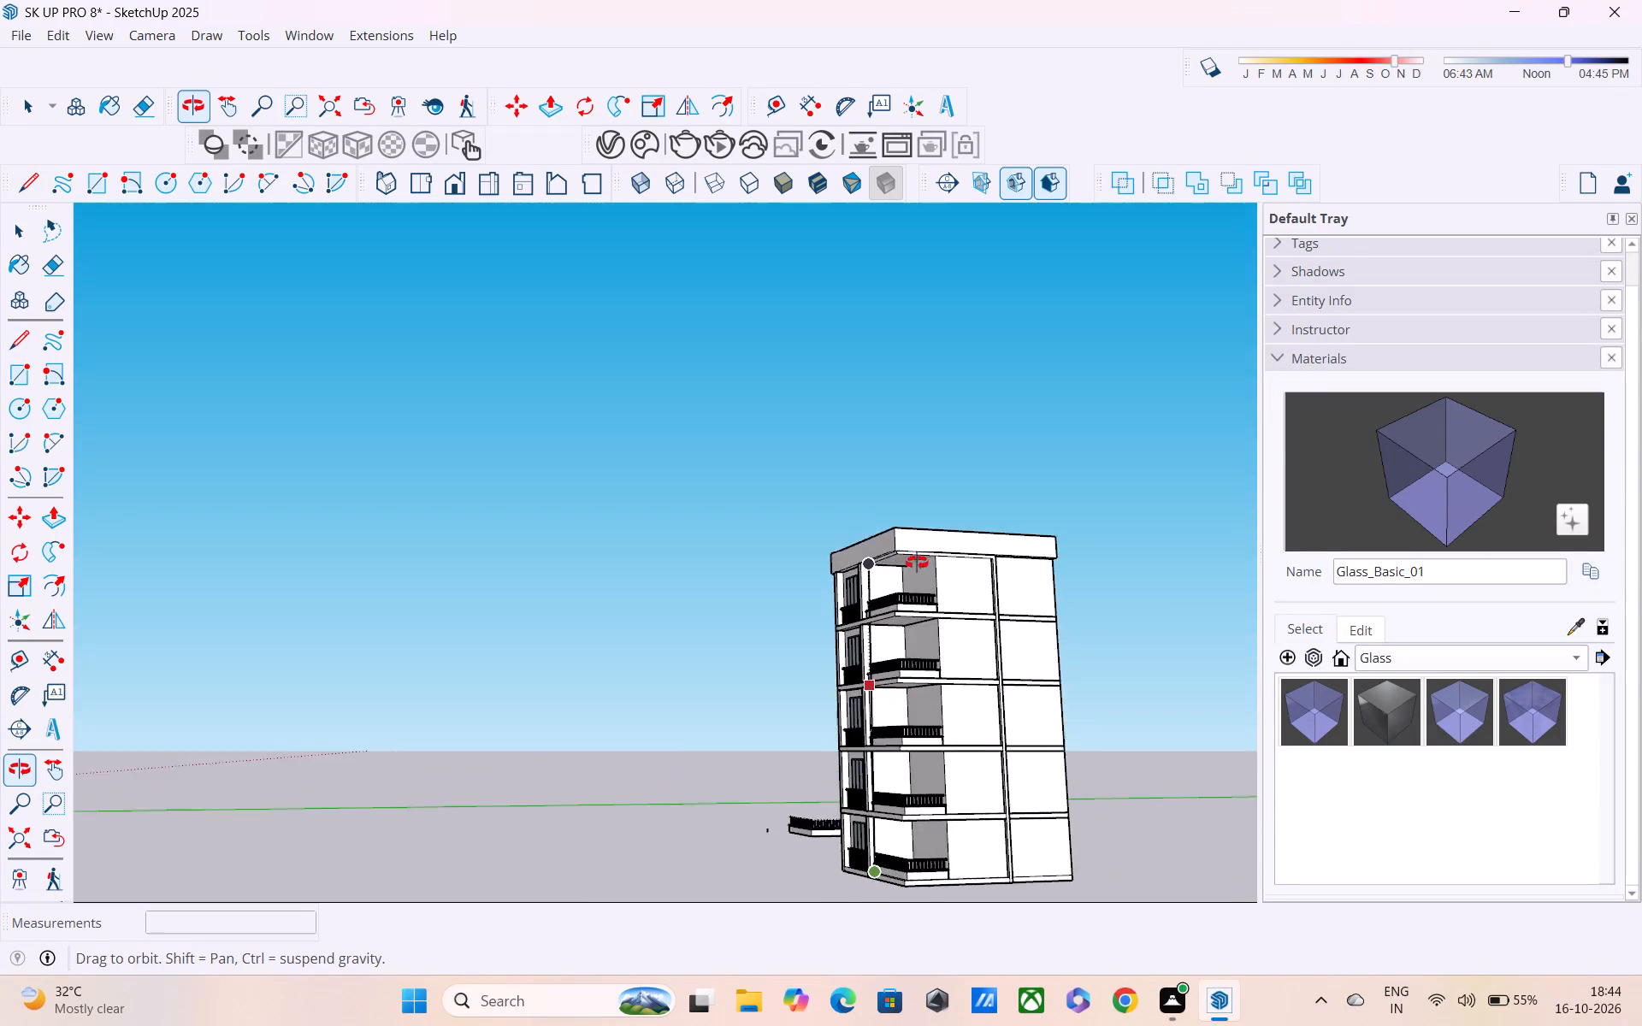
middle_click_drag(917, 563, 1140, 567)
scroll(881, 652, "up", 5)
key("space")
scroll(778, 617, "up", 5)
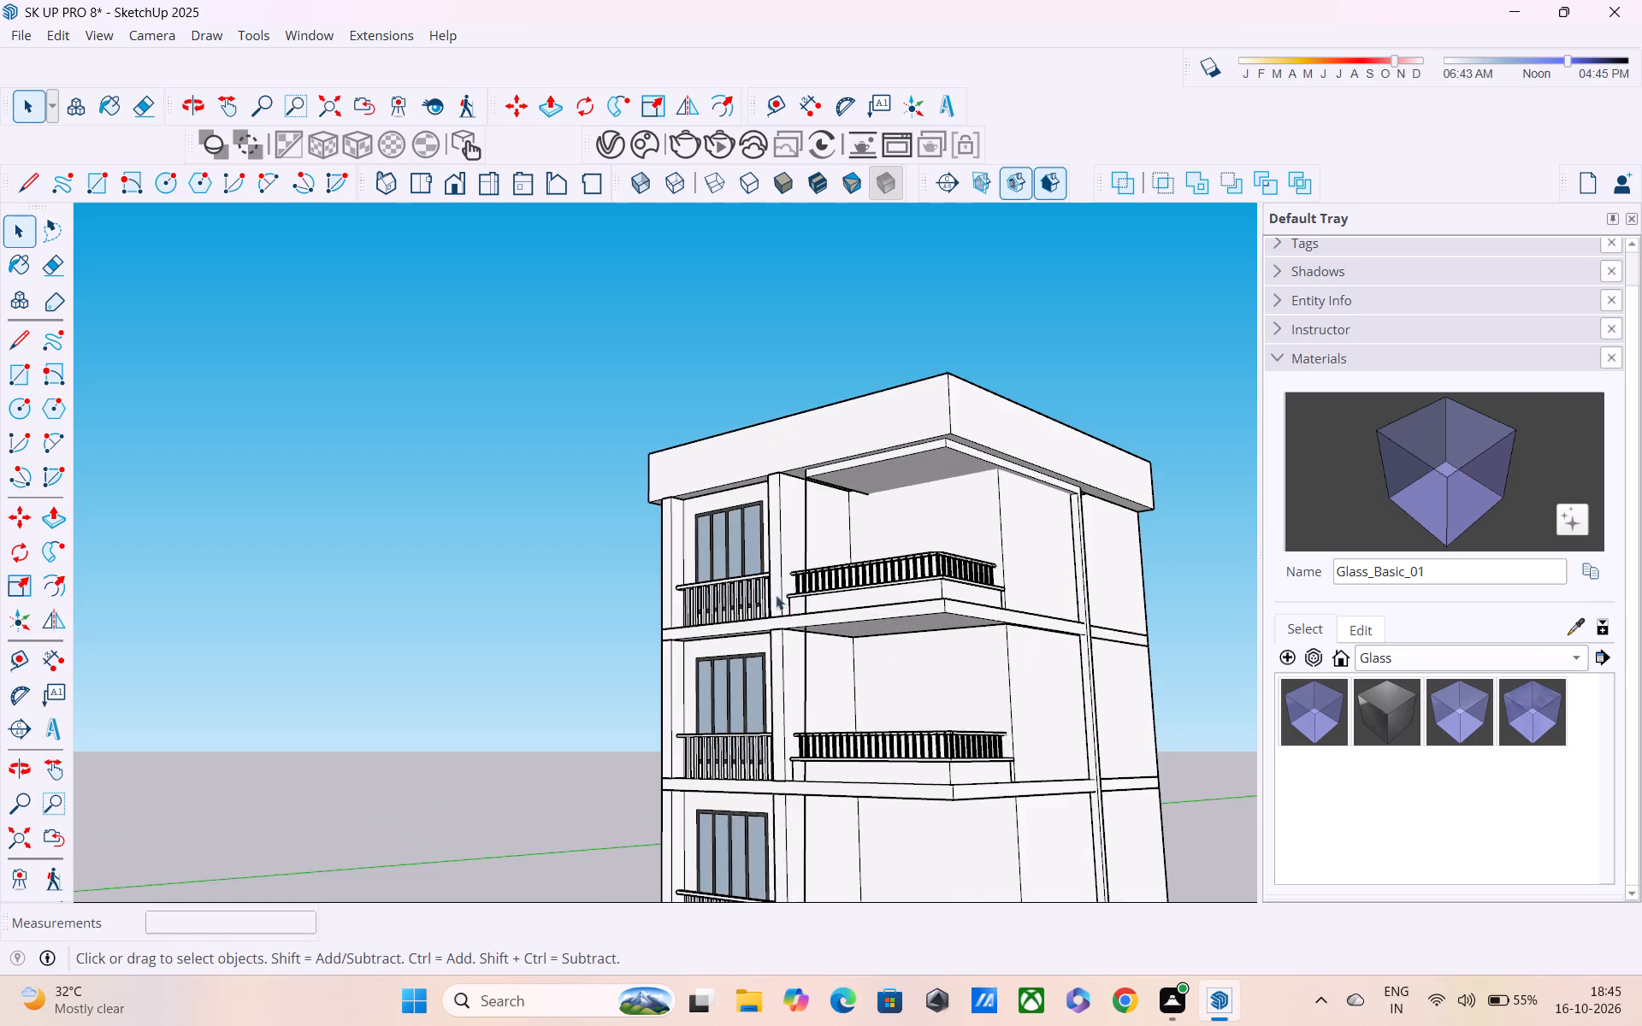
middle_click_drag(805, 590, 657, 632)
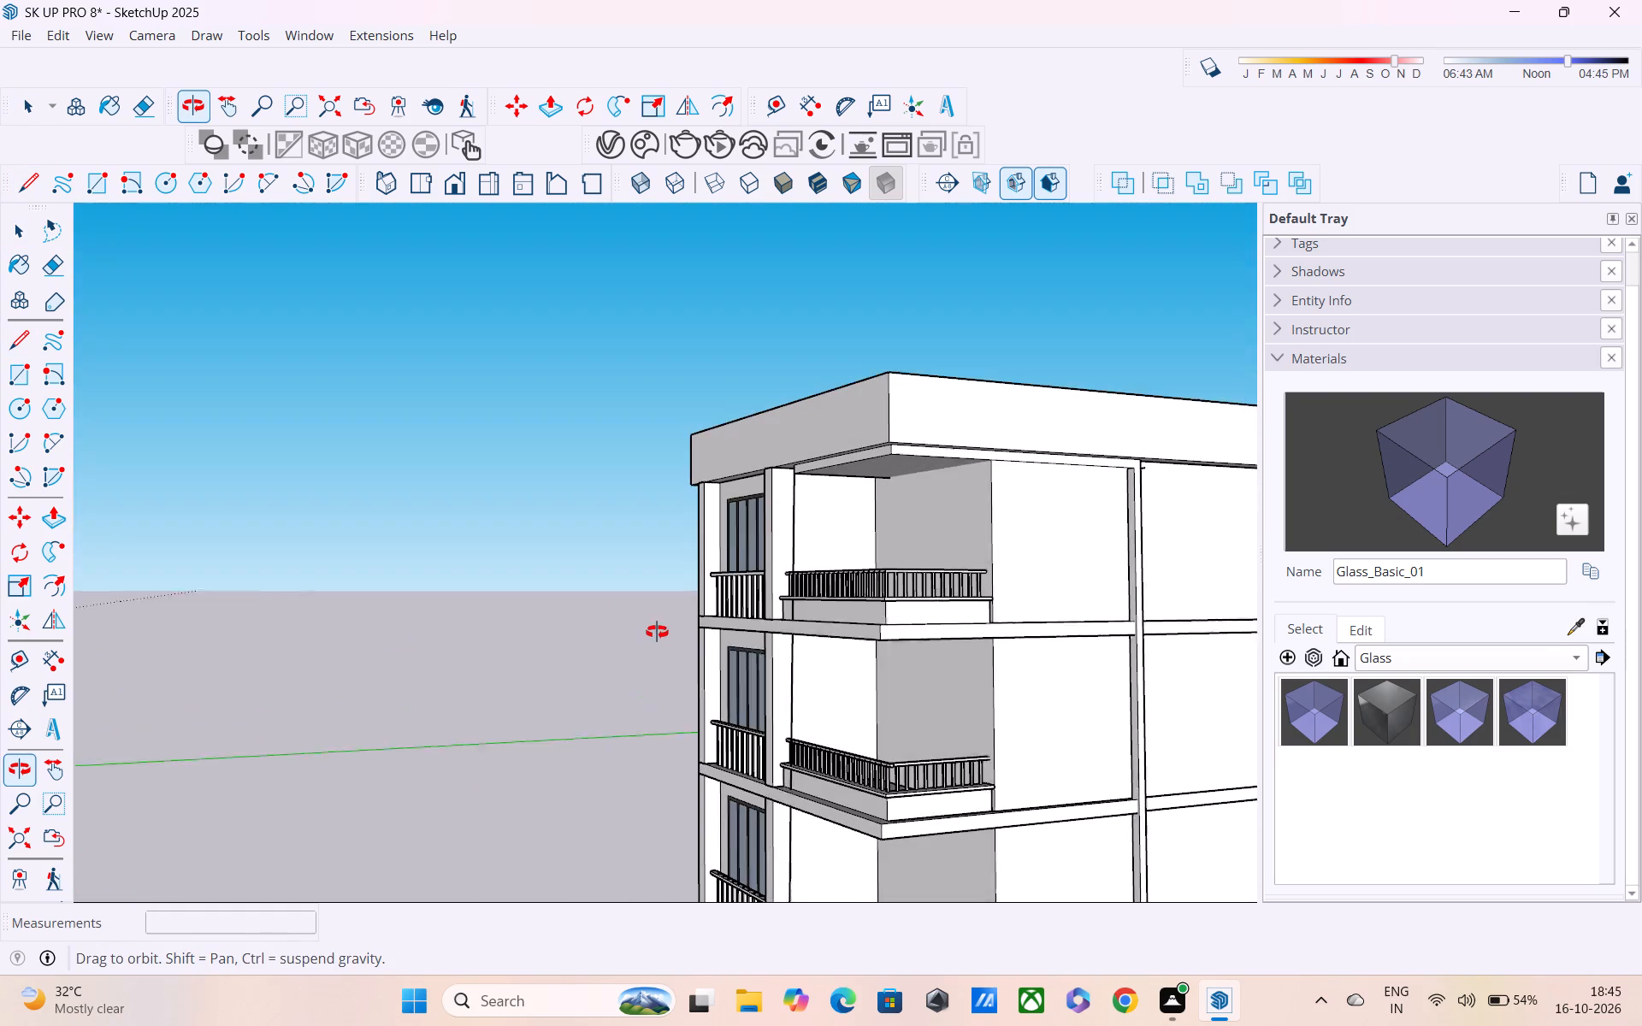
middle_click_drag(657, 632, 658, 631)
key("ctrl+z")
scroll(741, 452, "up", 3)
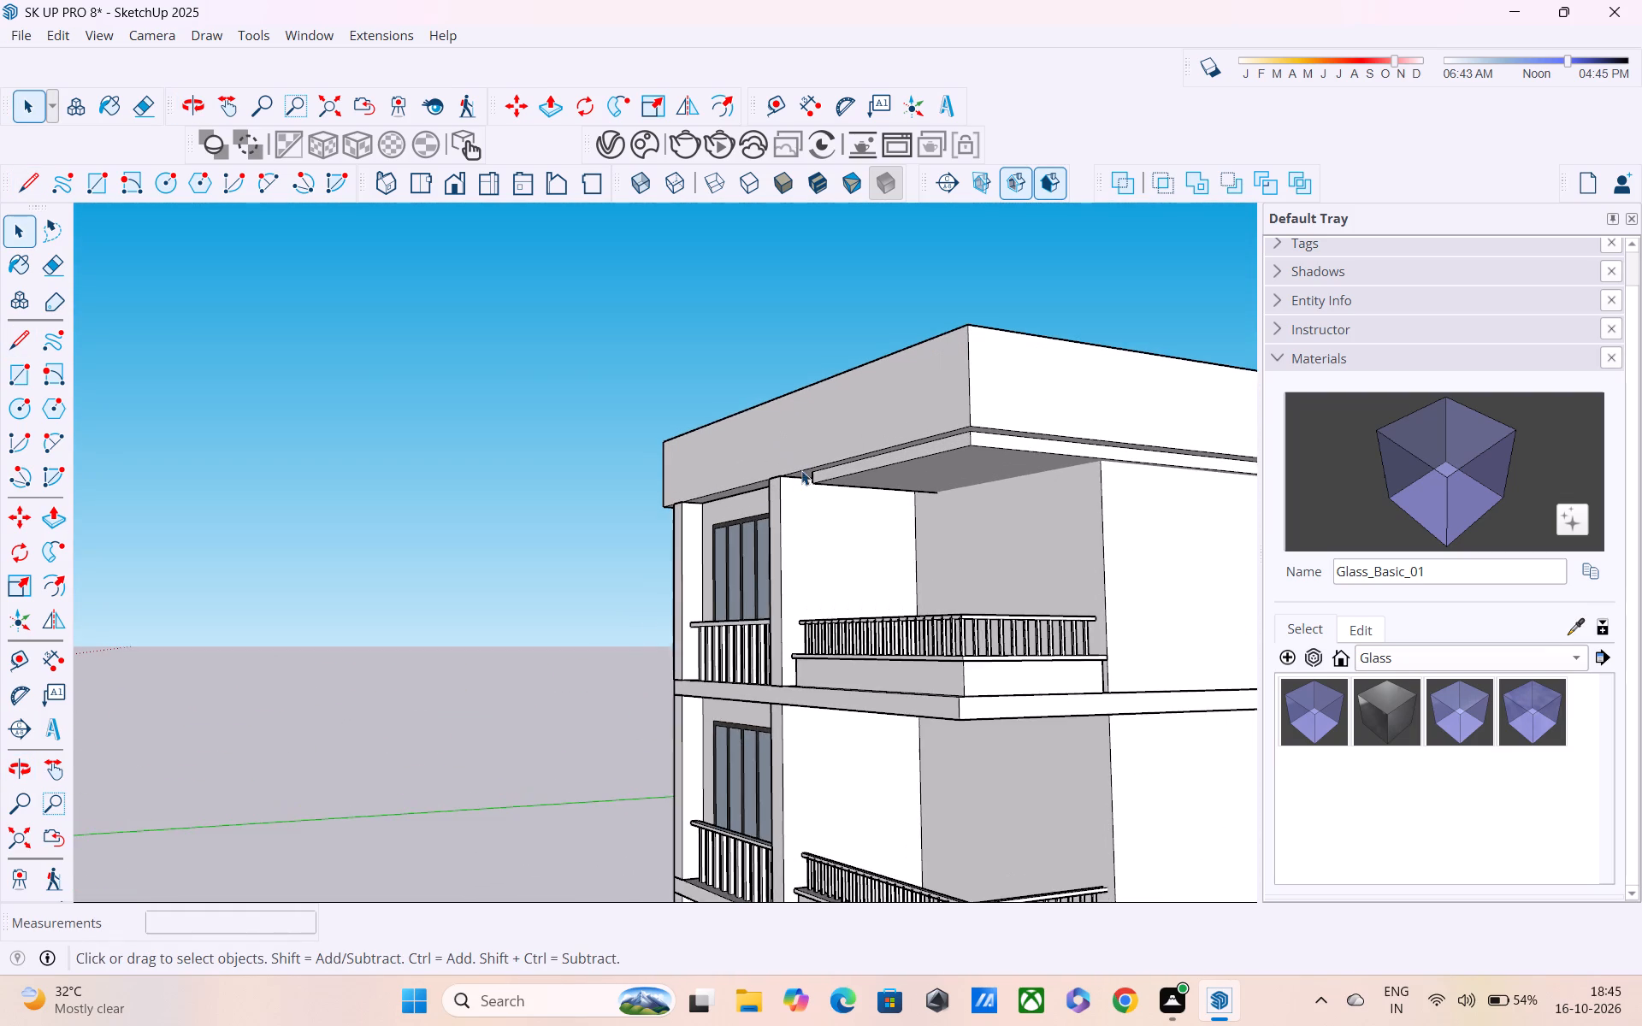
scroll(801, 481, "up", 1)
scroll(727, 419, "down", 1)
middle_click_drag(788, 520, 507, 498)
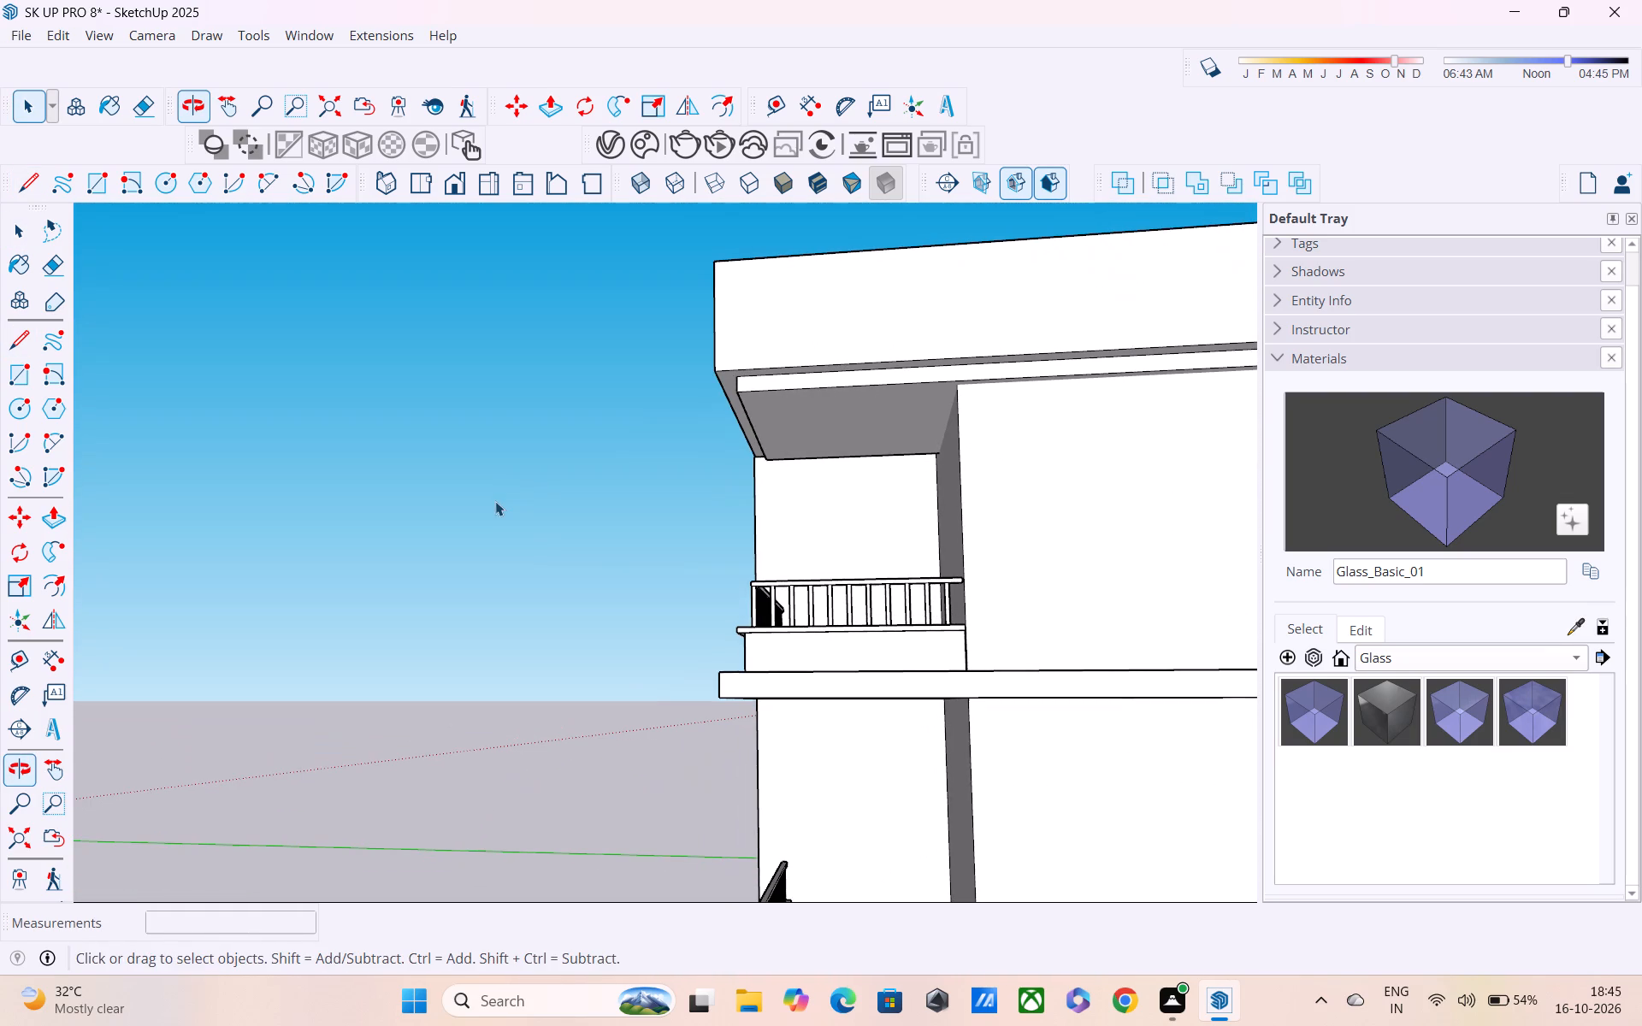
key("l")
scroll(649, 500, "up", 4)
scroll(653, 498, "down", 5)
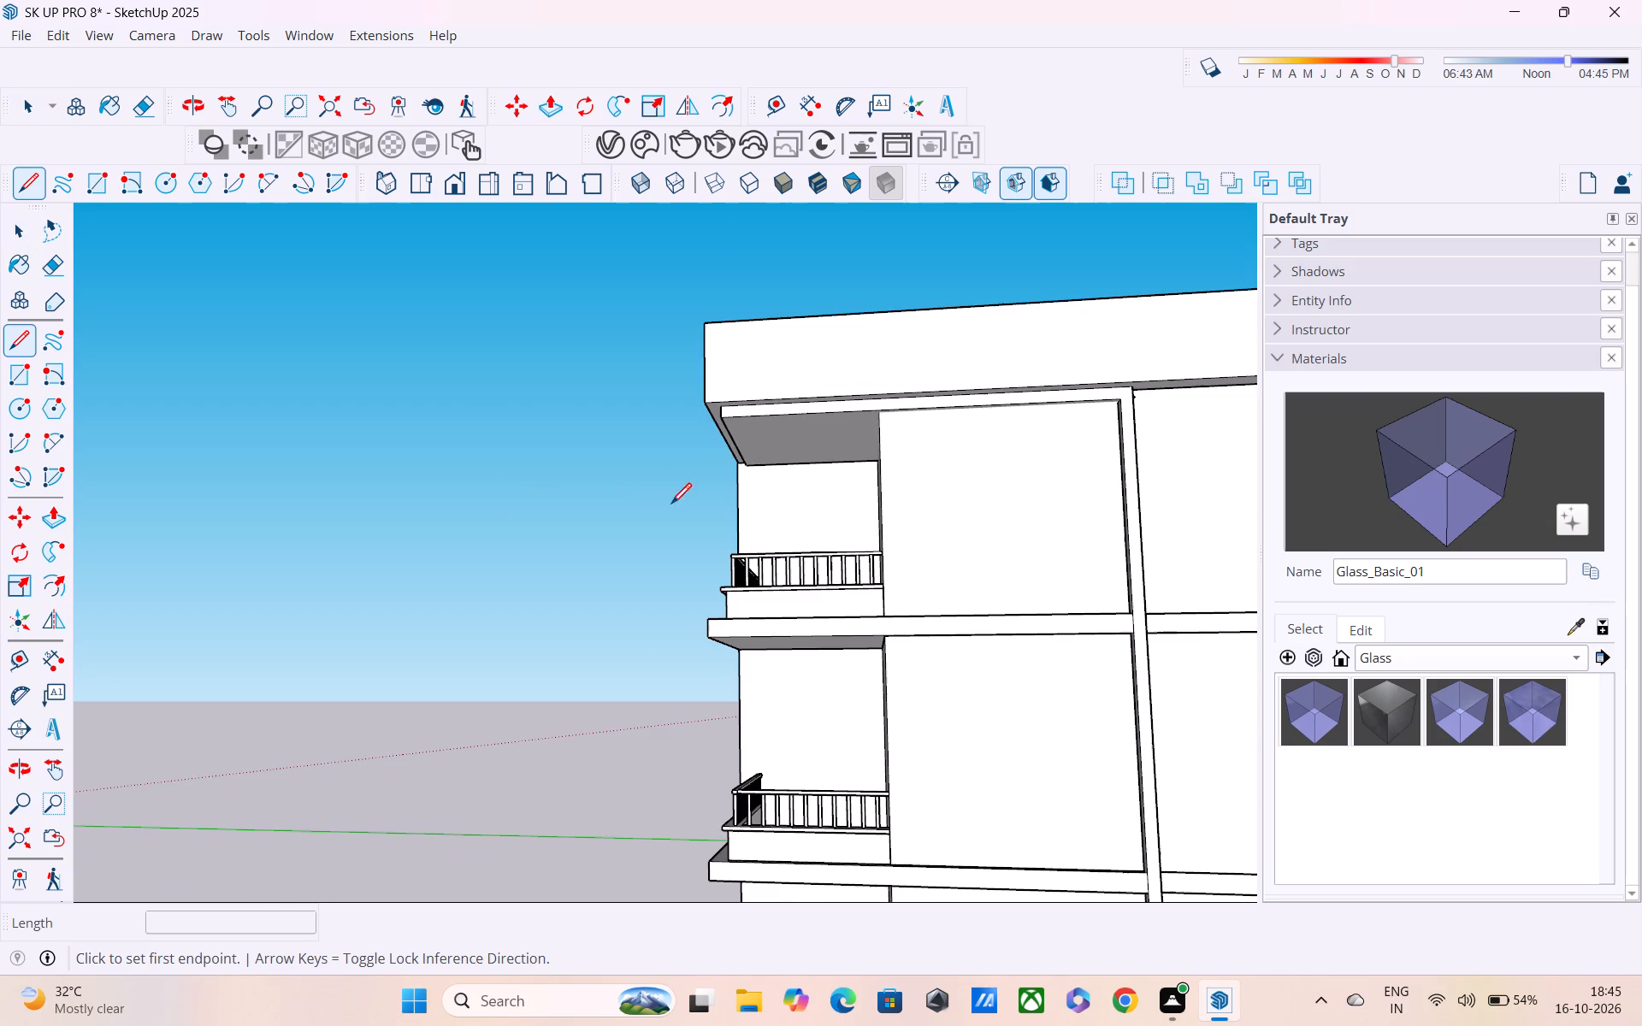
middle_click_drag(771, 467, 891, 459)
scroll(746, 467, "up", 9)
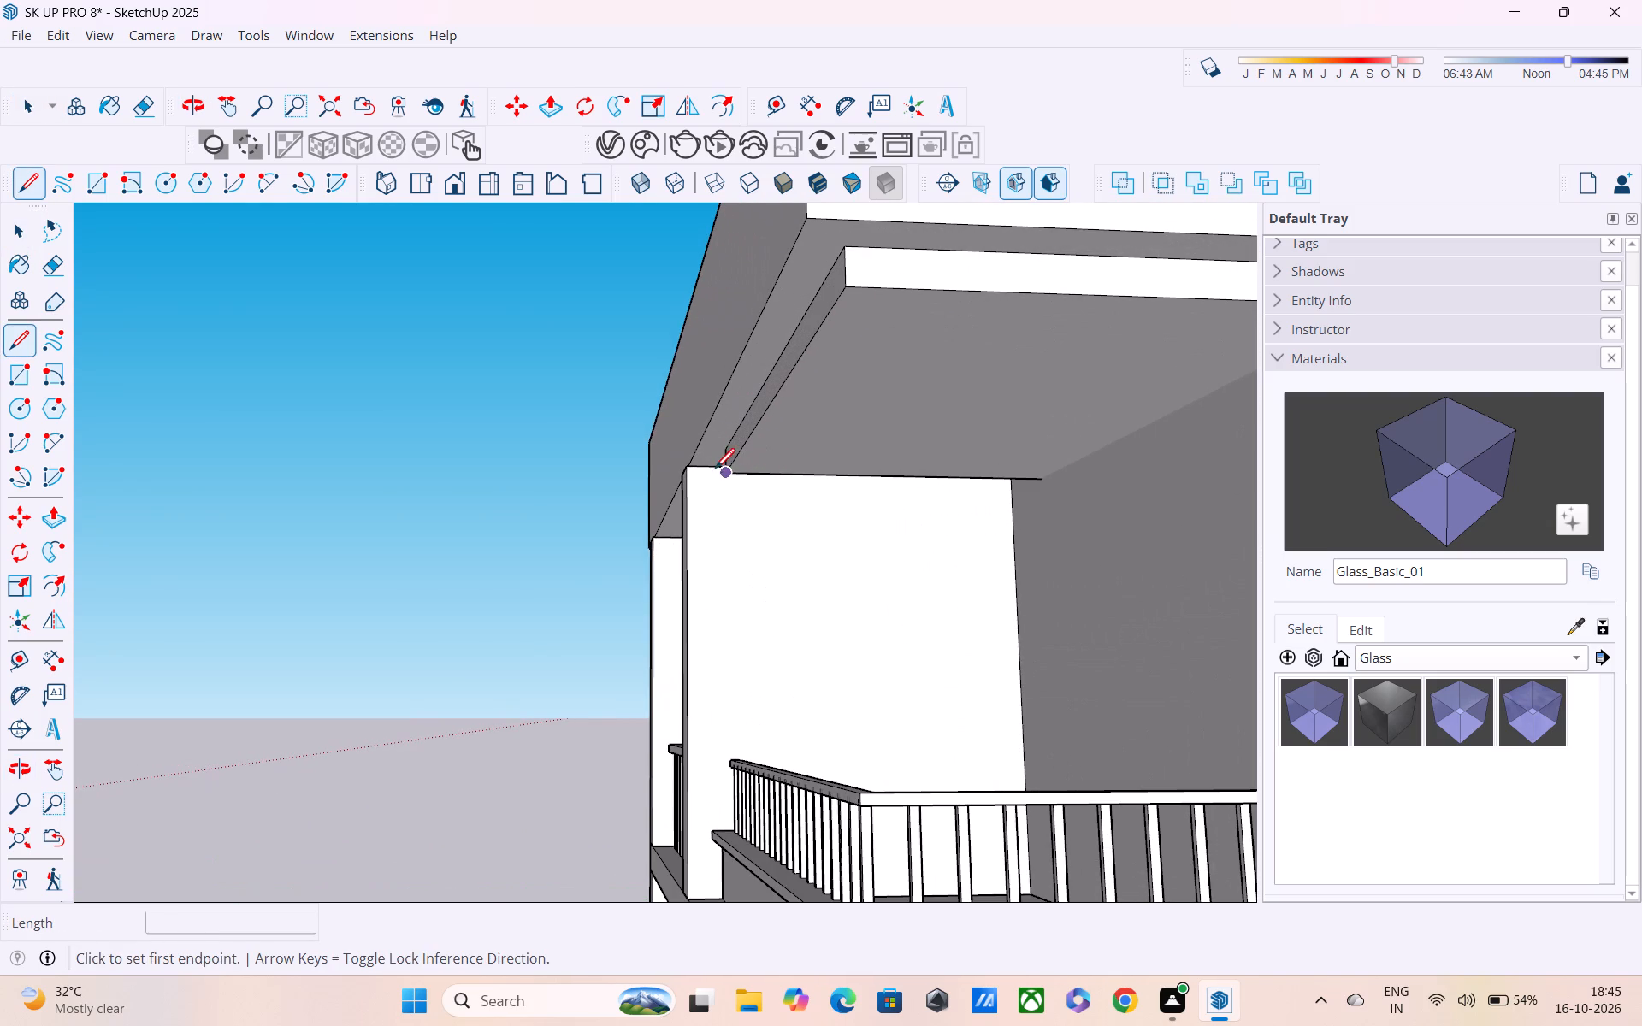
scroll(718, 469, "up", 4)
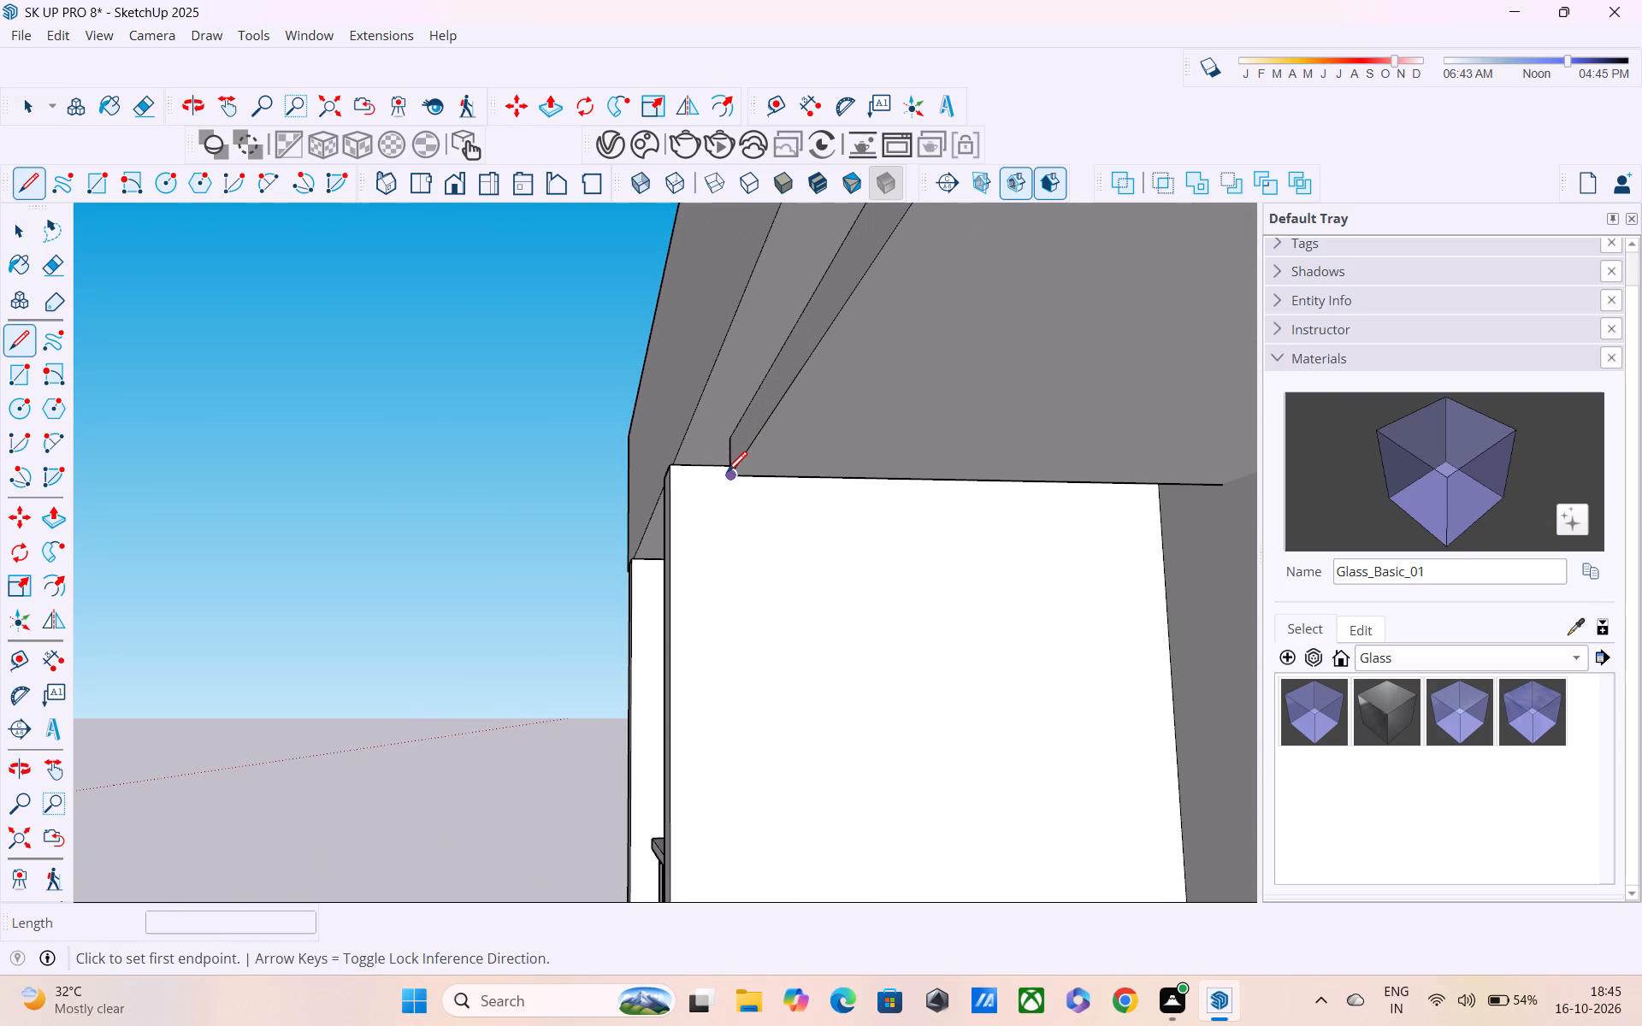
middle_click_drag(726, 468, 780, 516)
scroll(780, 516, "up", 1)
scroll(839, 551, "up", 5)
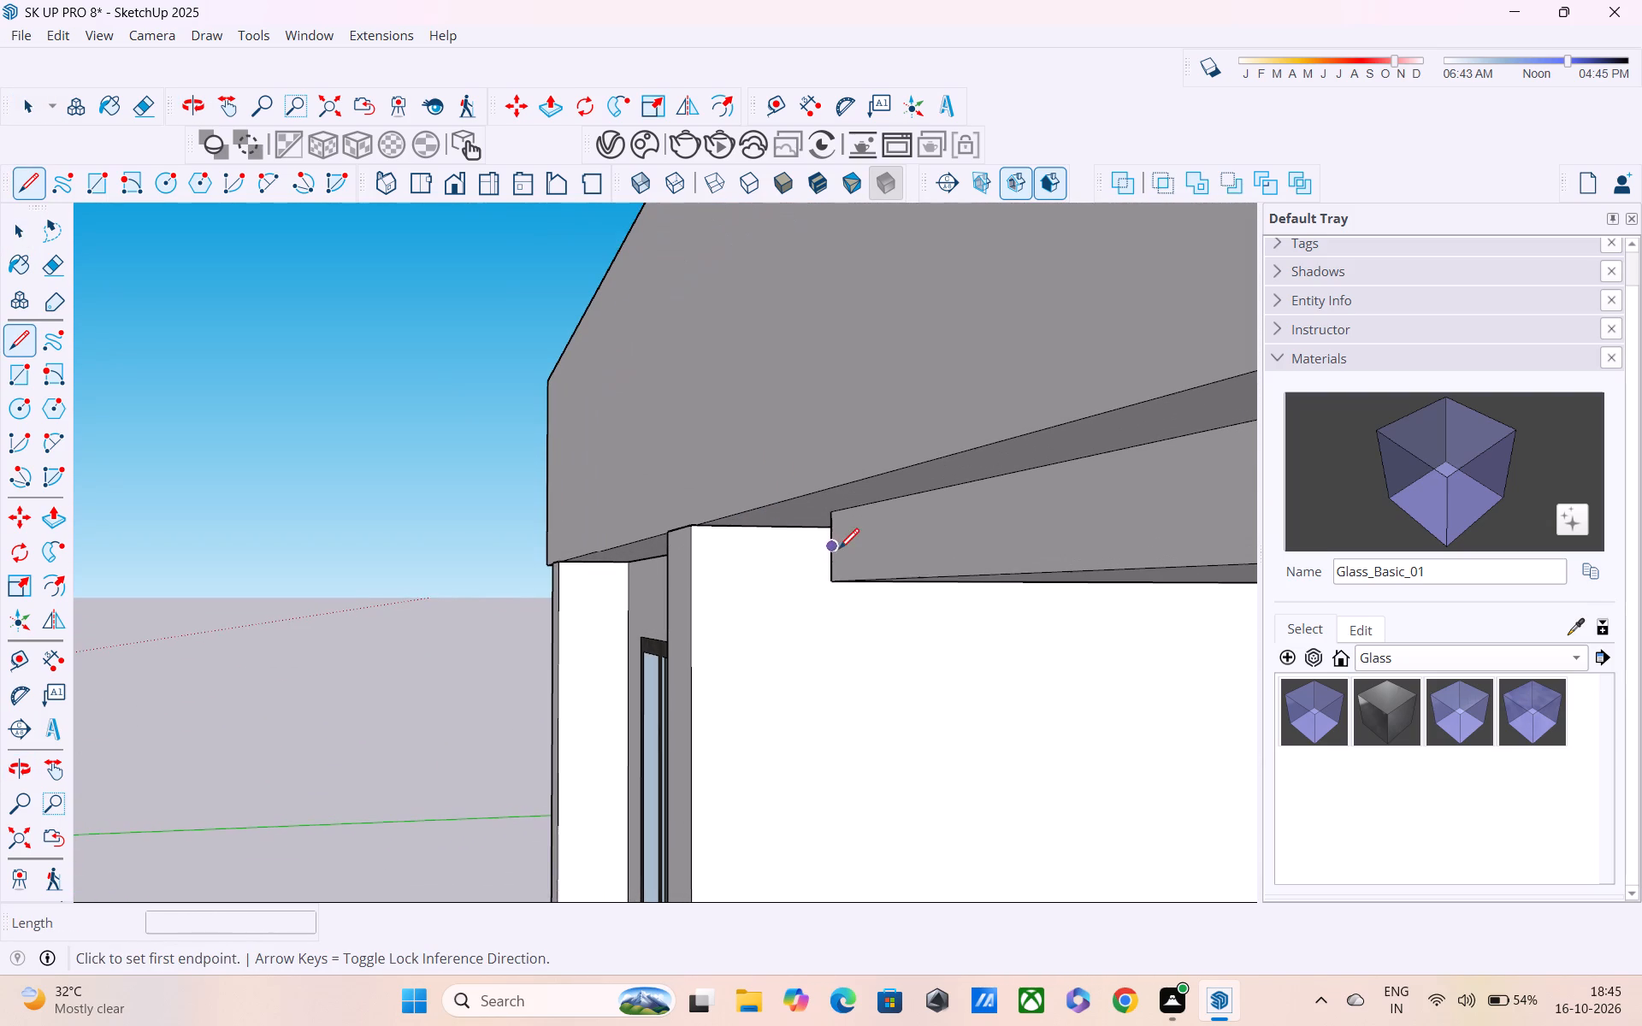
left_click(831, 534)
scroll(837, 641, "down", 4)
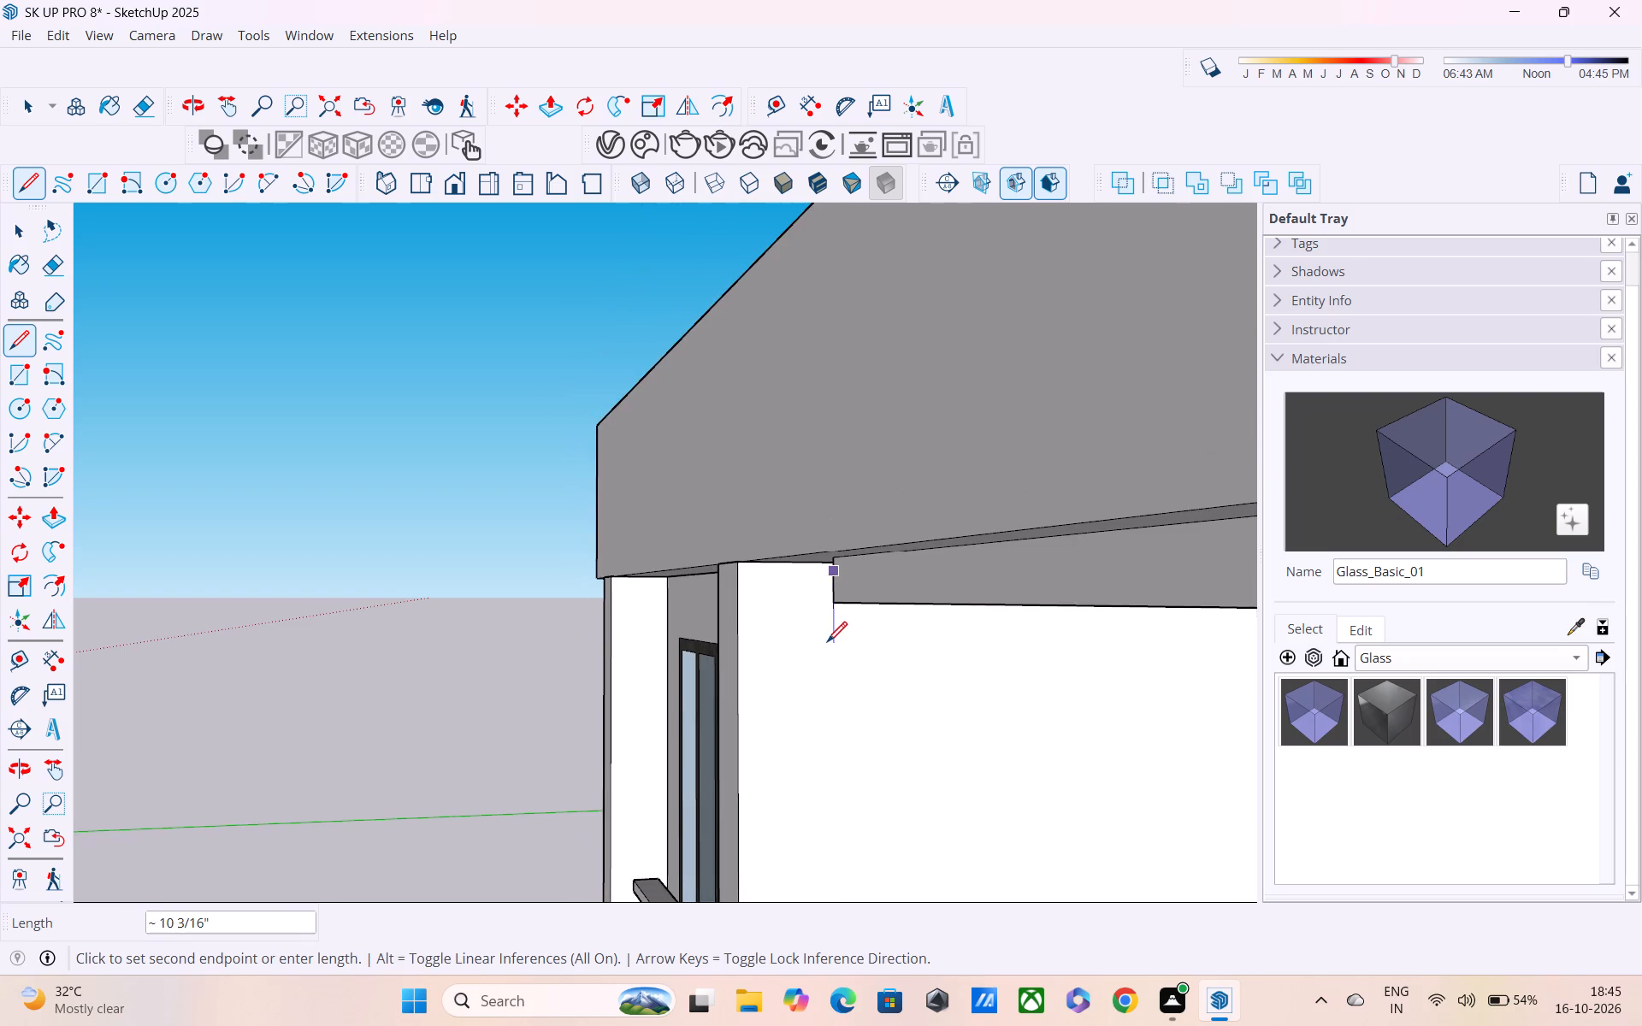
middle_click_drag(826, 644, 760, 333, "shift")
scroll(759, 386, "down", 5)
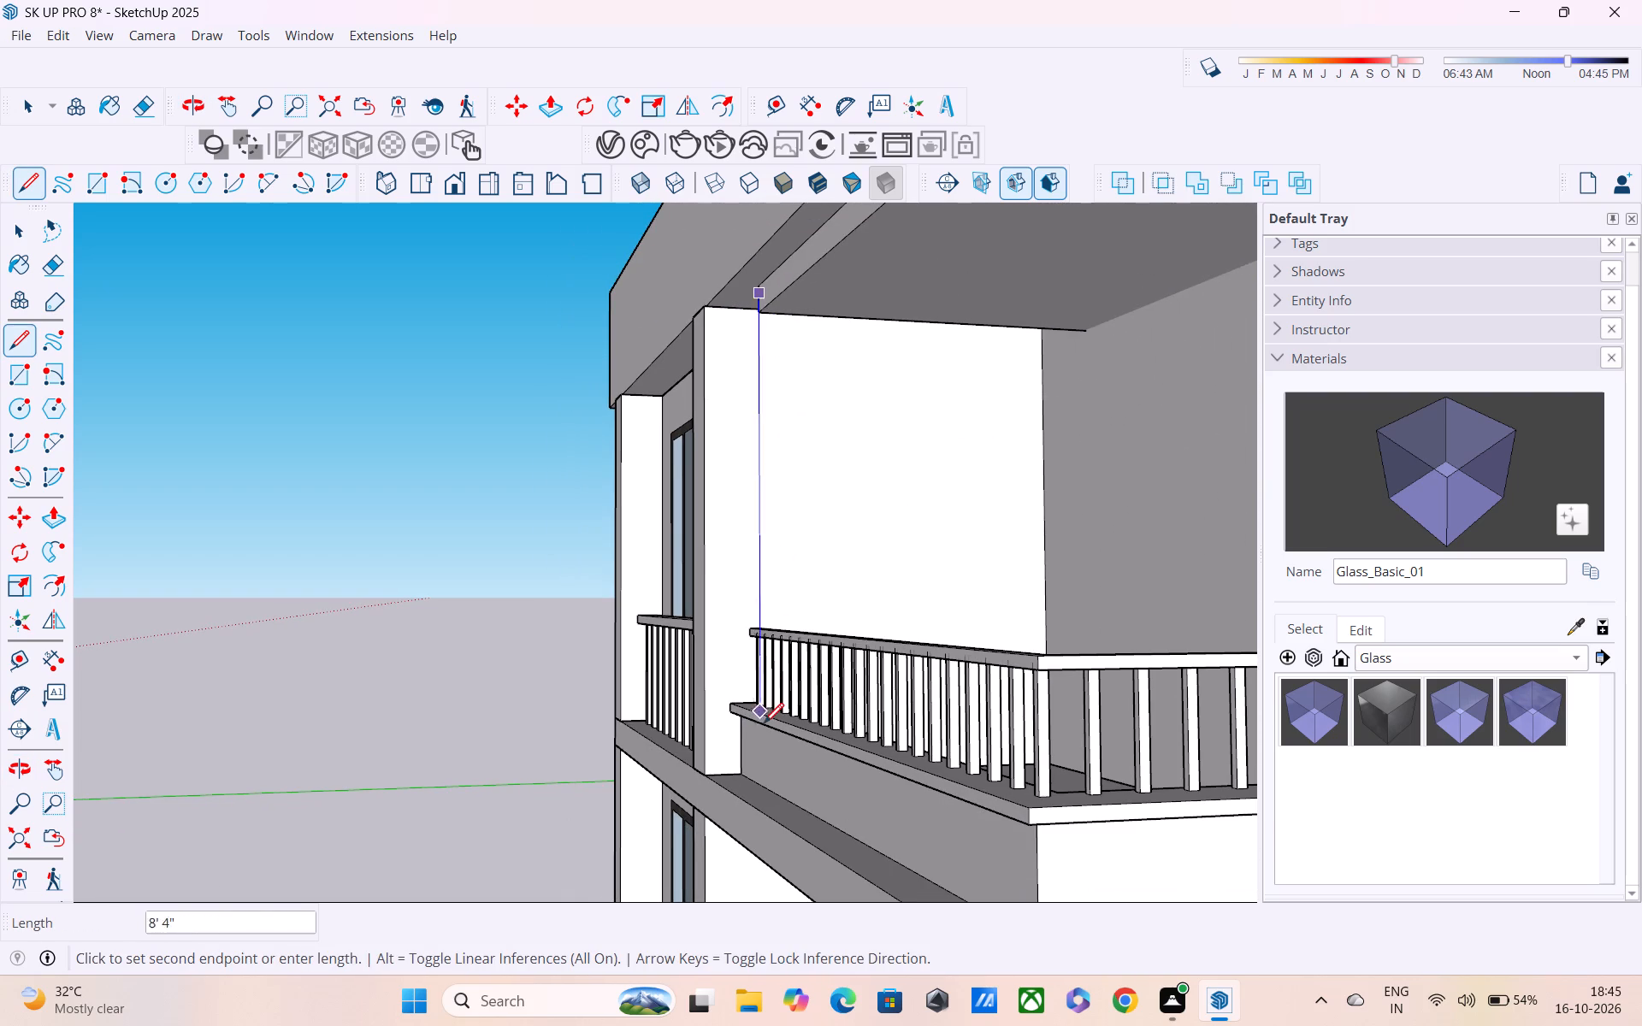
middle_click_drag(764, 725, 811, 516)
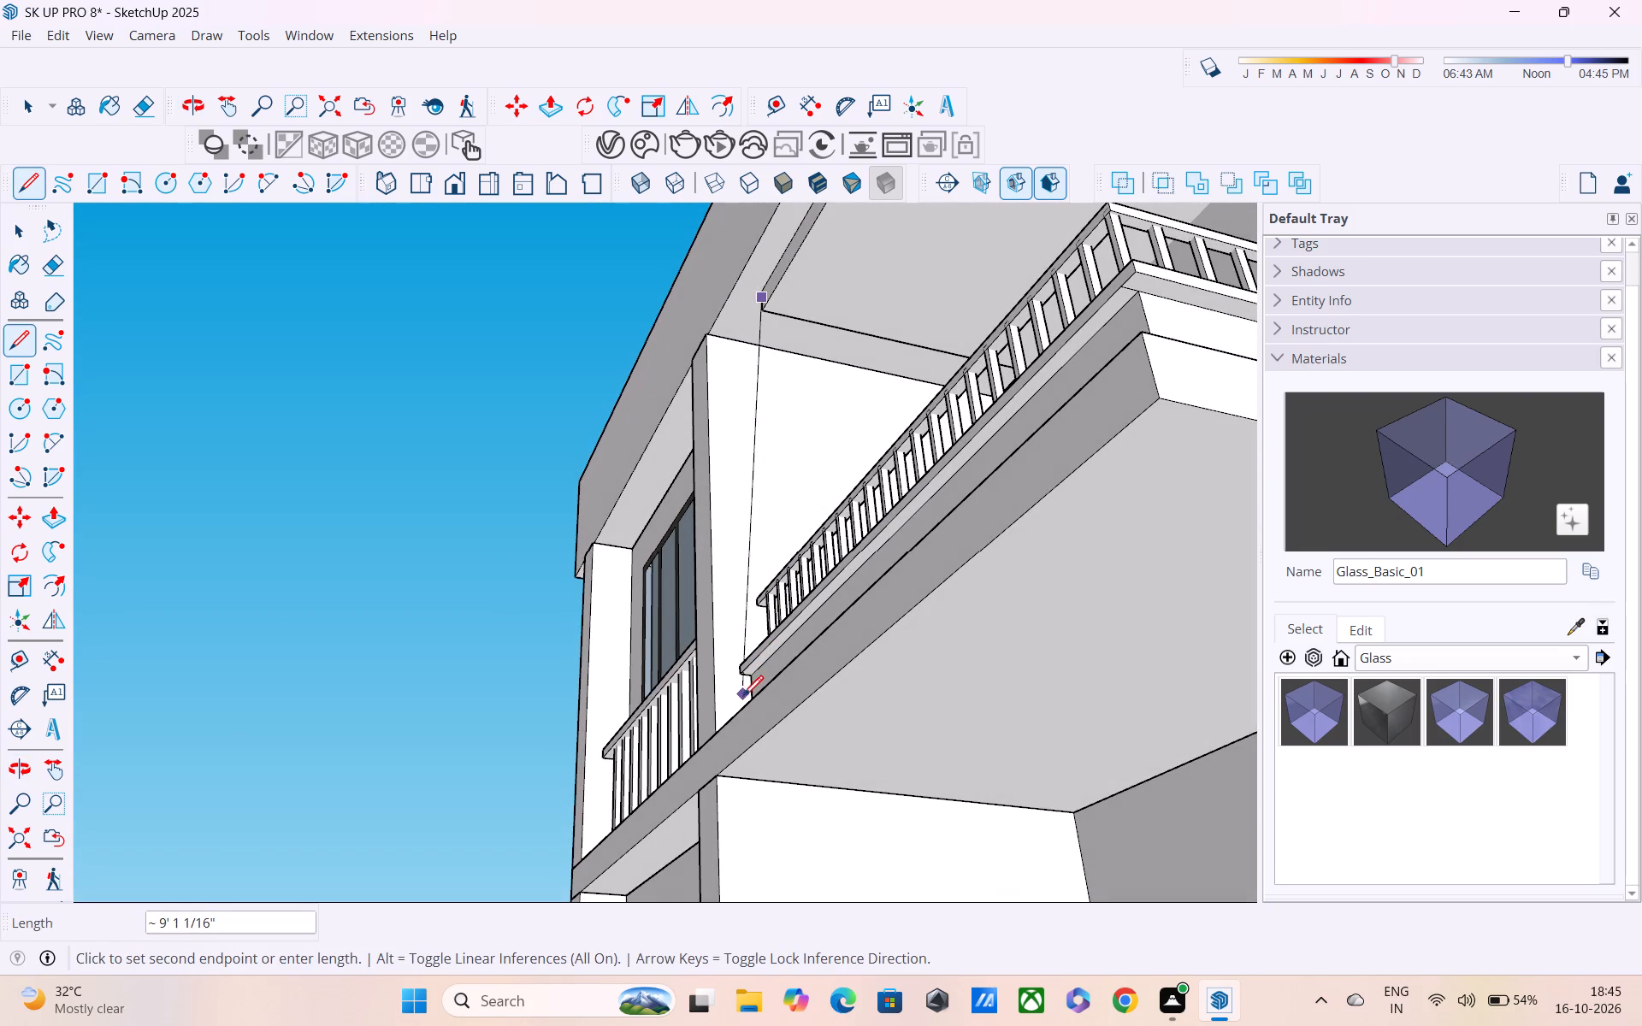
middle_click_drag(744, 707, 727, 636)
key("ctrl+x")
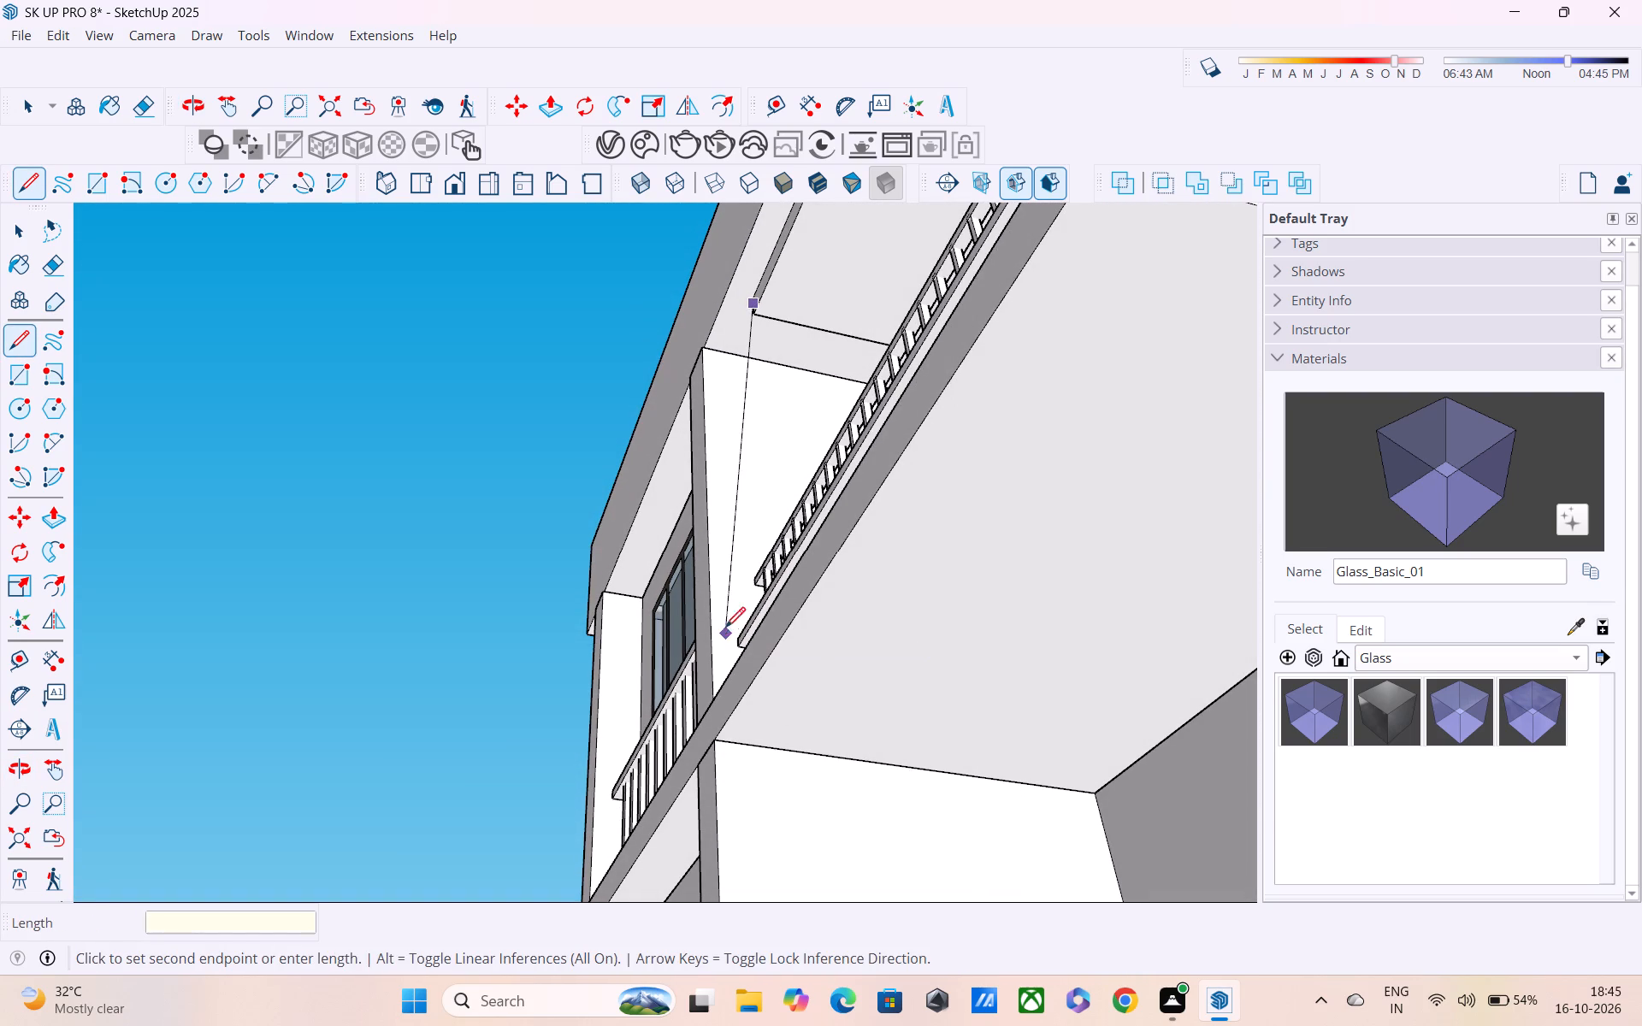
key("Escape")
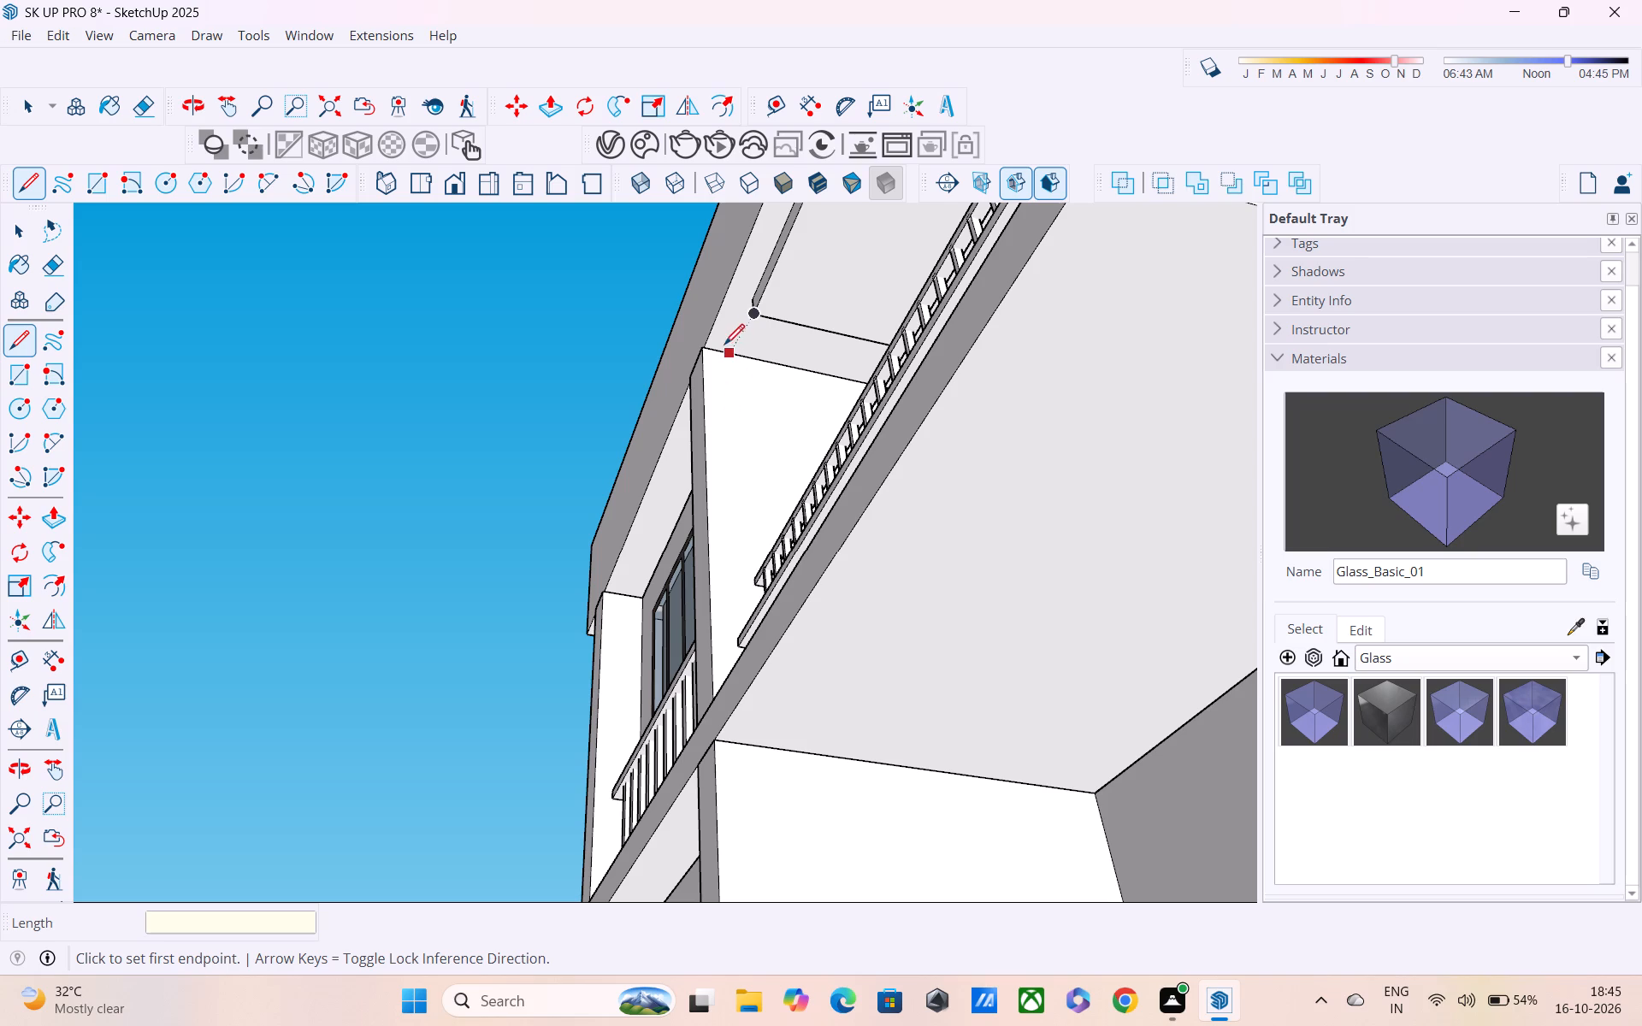
Draw a vertical line down the corner balconies' side wall, slightly inside its front edge, from the top-storey wall's upper edge to the ground-floor slab.
left_click(734, 353)
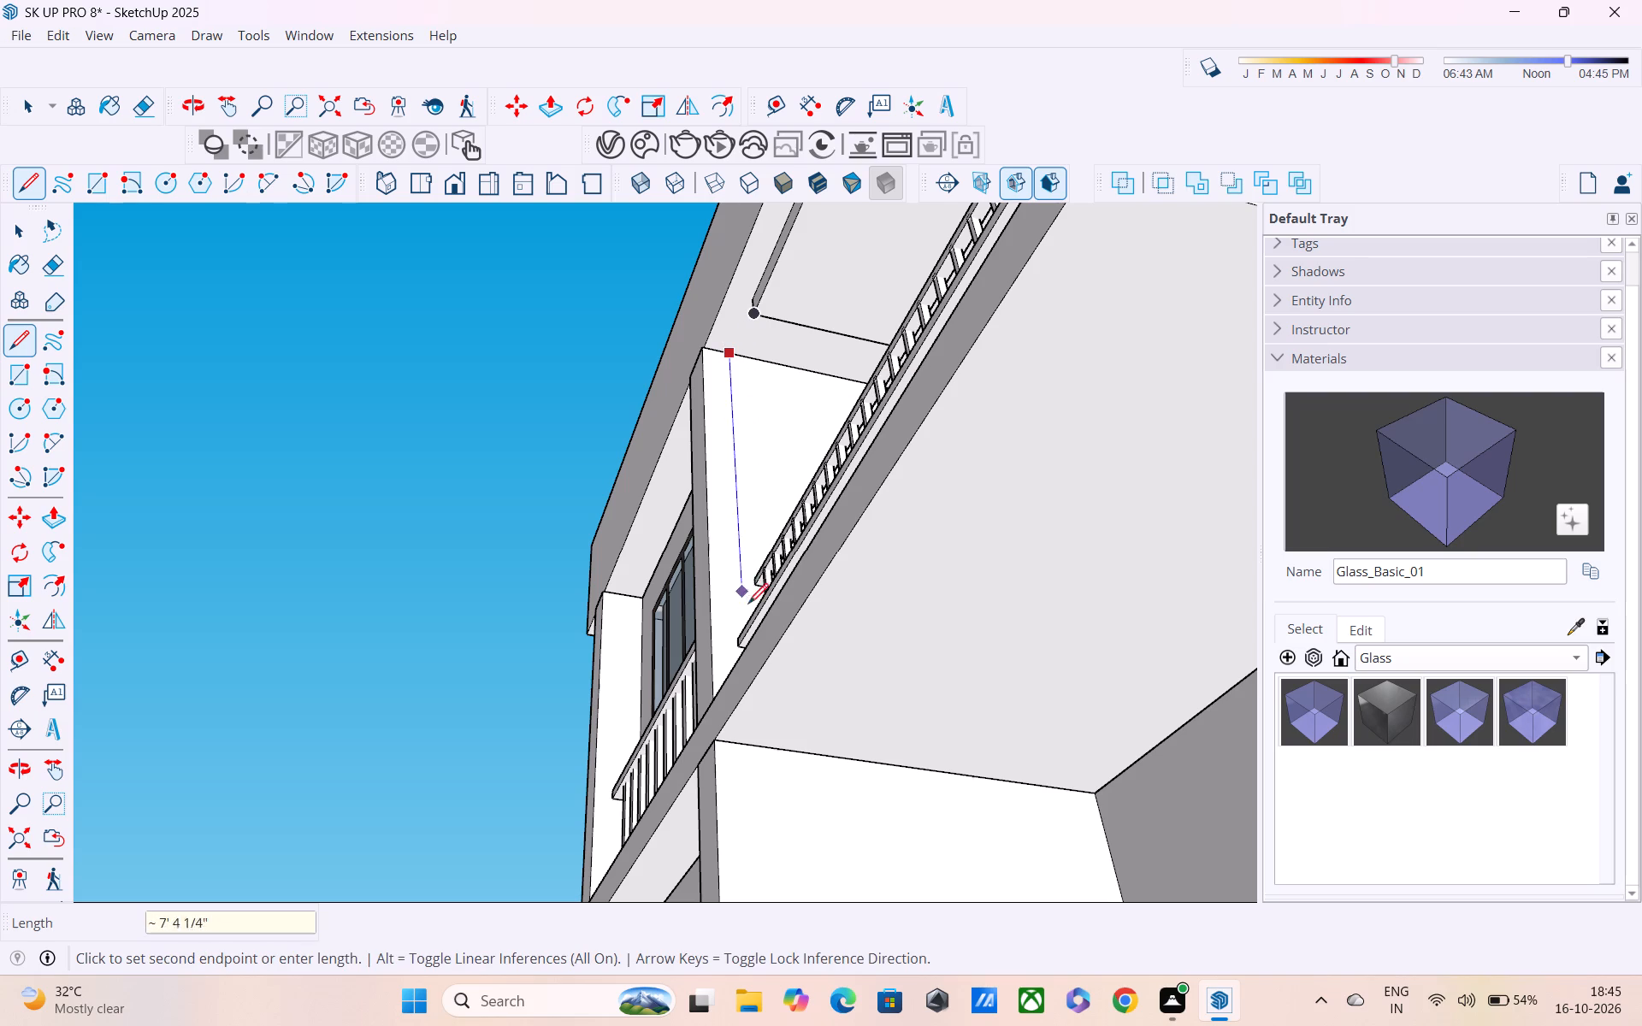
middle_click_drag(755, 650, 672, 319, "shift")
scroll(676, 390, "down", 5)
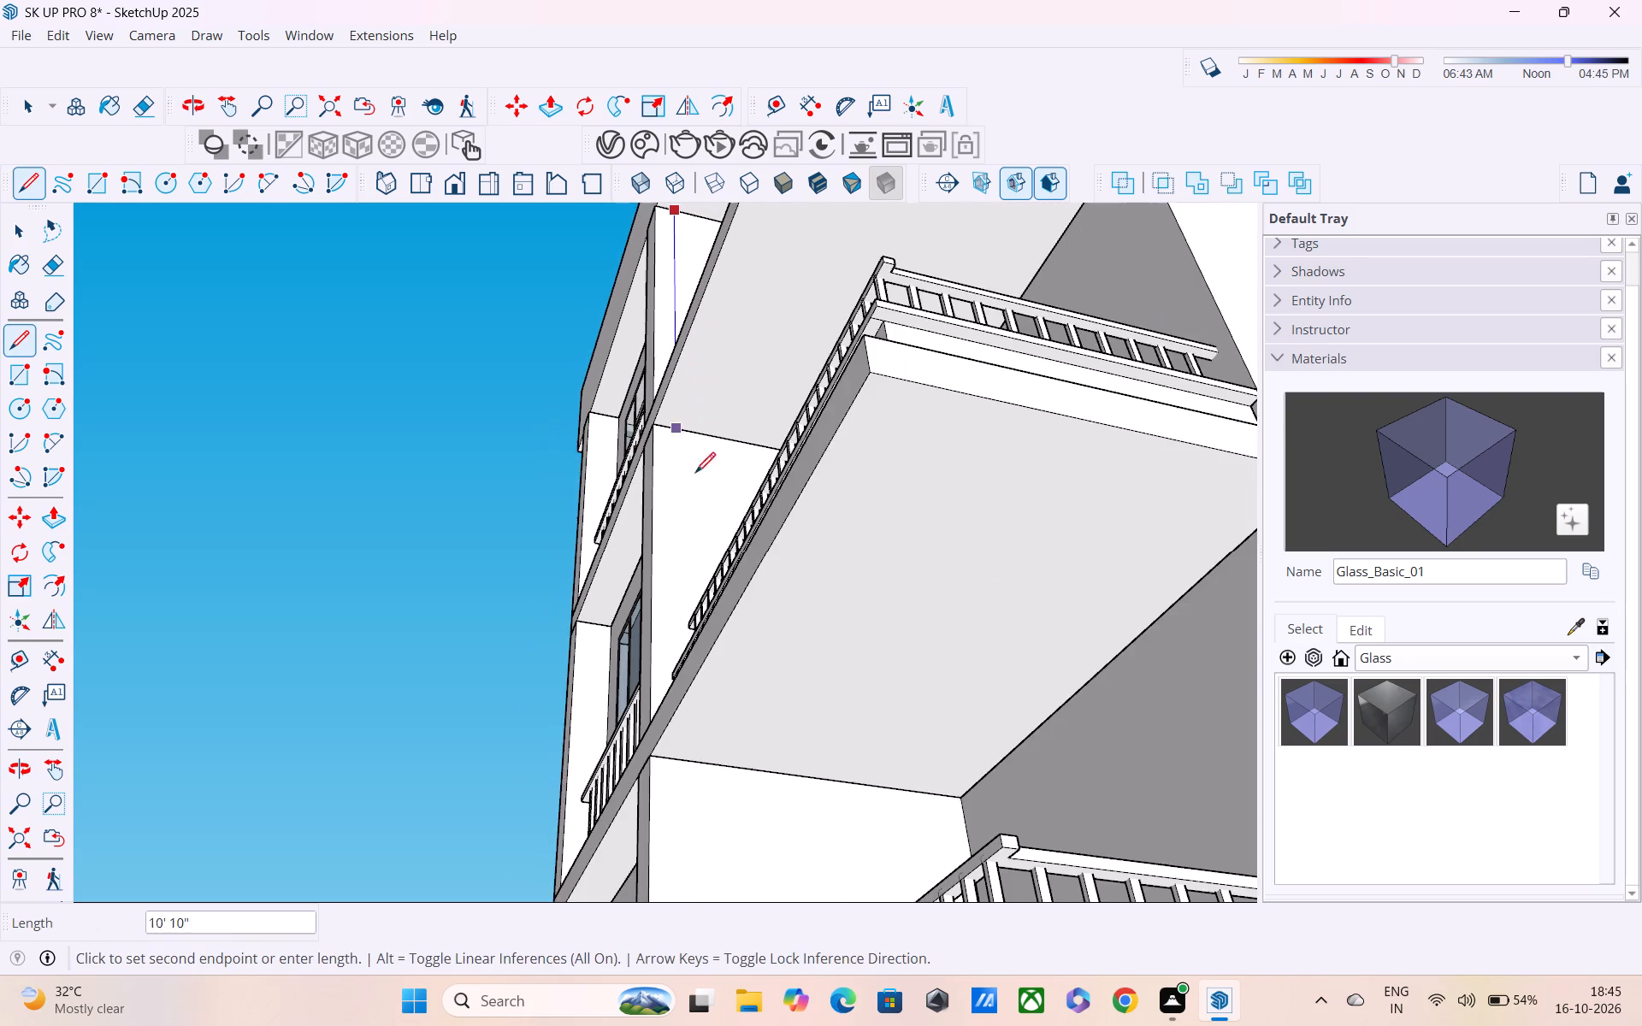
middle_click_drag(700, 501, 694, 202, "shift")
scroll(694, 200, "up", 1)
scroll(696, 236, "down", 5)
middle_click_drag(710, 411, 710, 168)
scroll(710, 168, "up", 1)
scroll(712, 261, "down", 4)
middle_click_drag(719, 371, 711, 227, "shift")
middle_click_drag(721, 337, 740, 479)
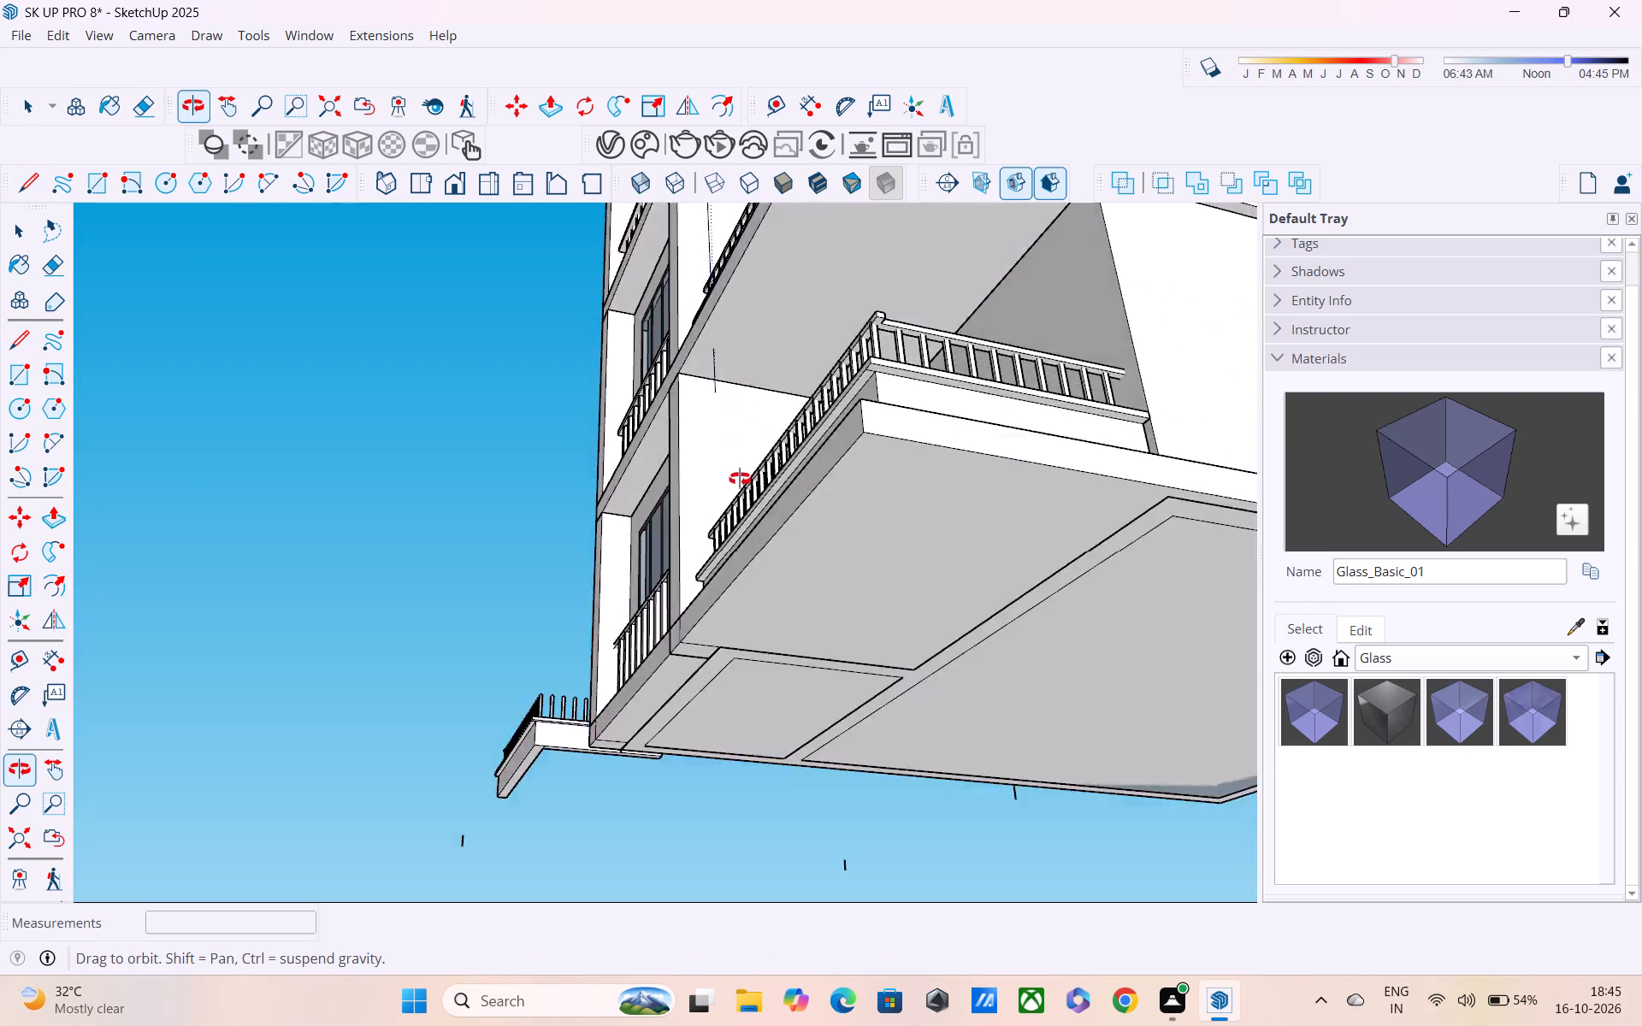
middle_click_drag(740, 479, 741, 633)
scroll(712, 589, "up", 11)
middle_click_drag(711, 628, 693, 555, "shift")
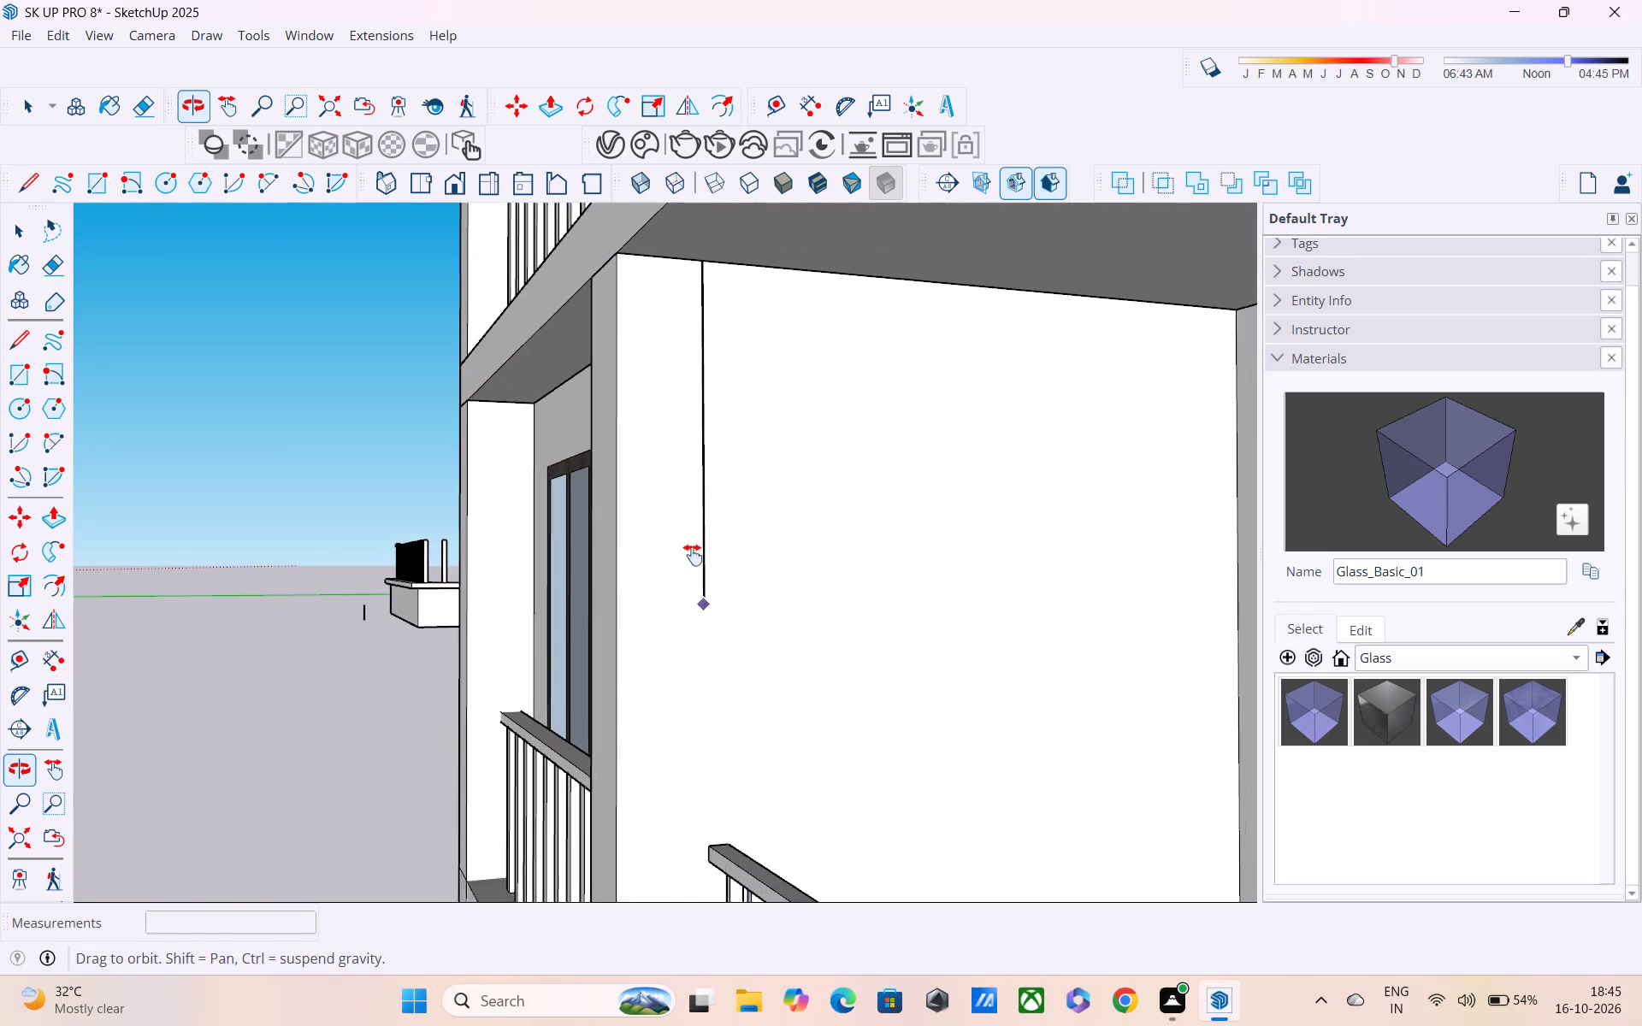
middle_click_drag(693, 555, 672, 183, "shift")
middle_click_drag(664, 475, 761, 540)
scroll(762, 701, "up", 4)
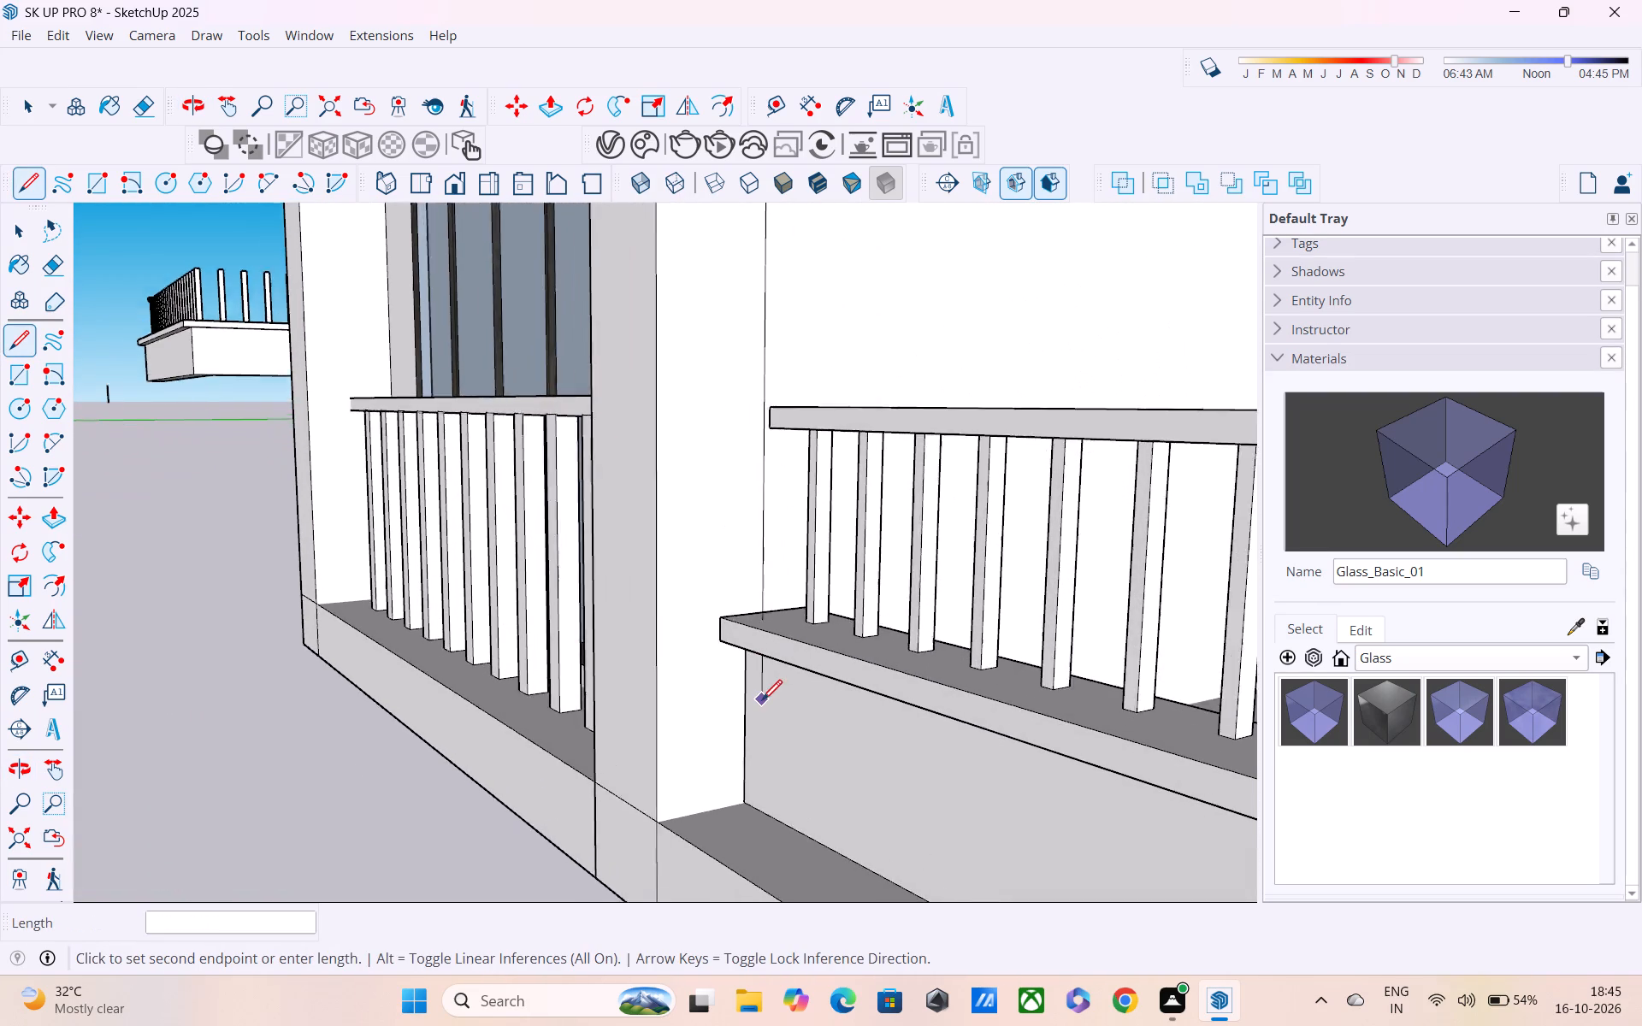
left_click(735, 737)
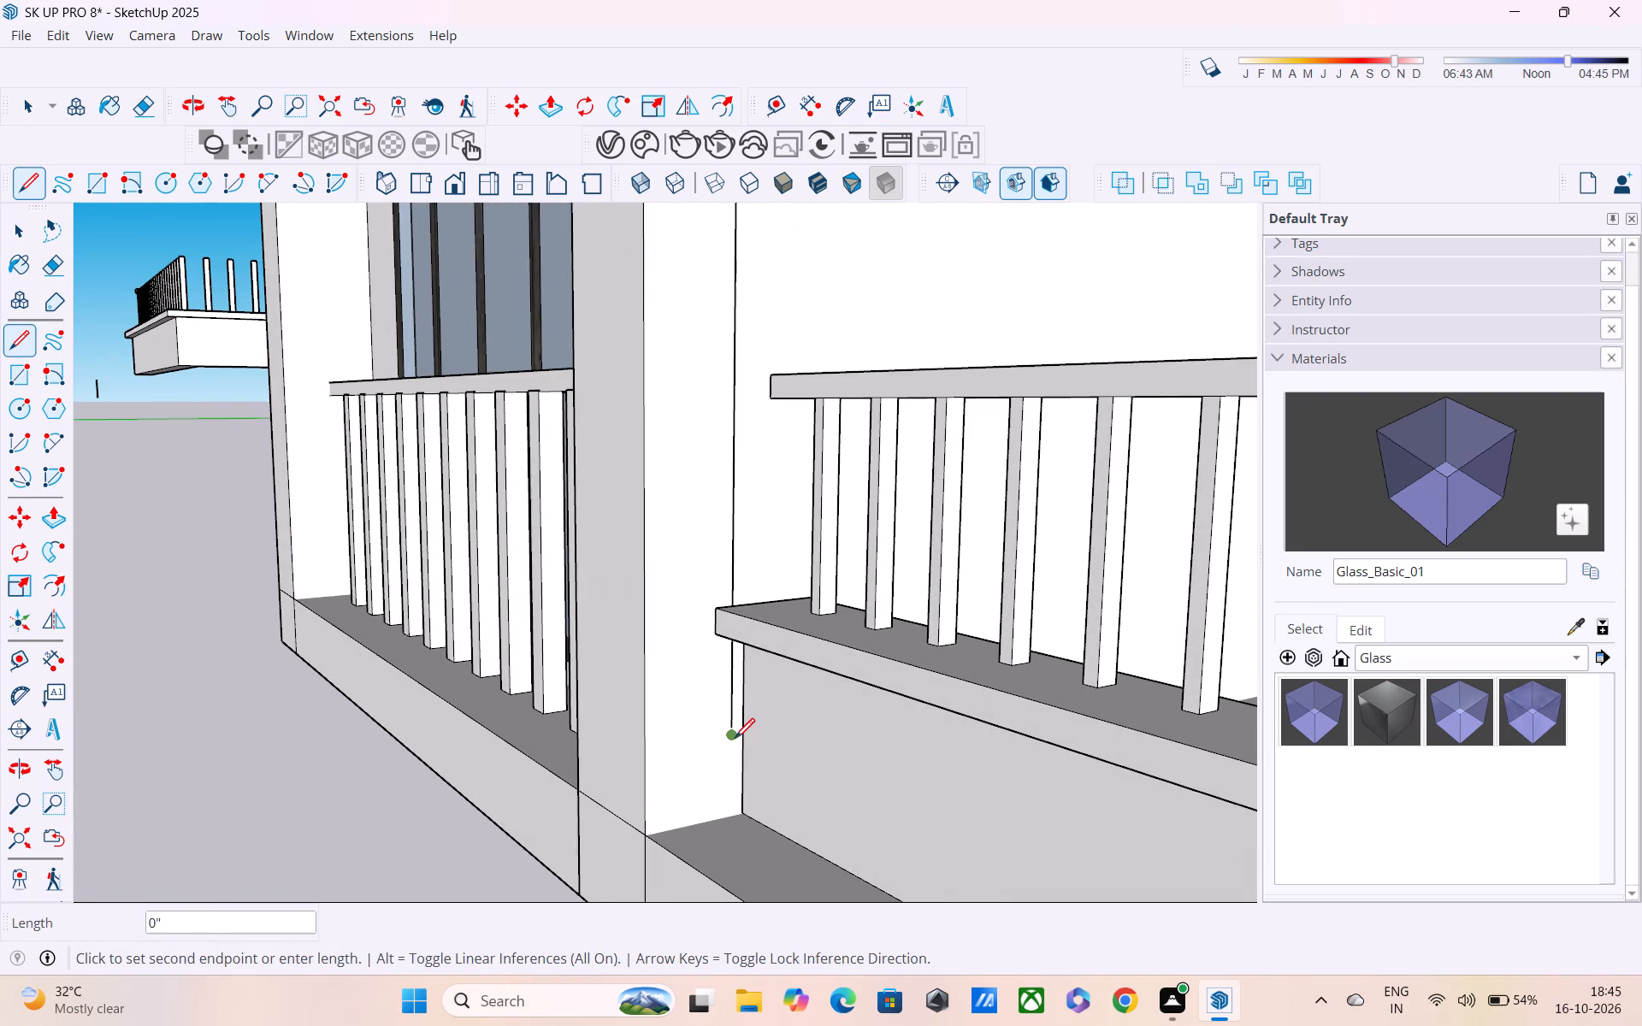
left_click(738, 816)
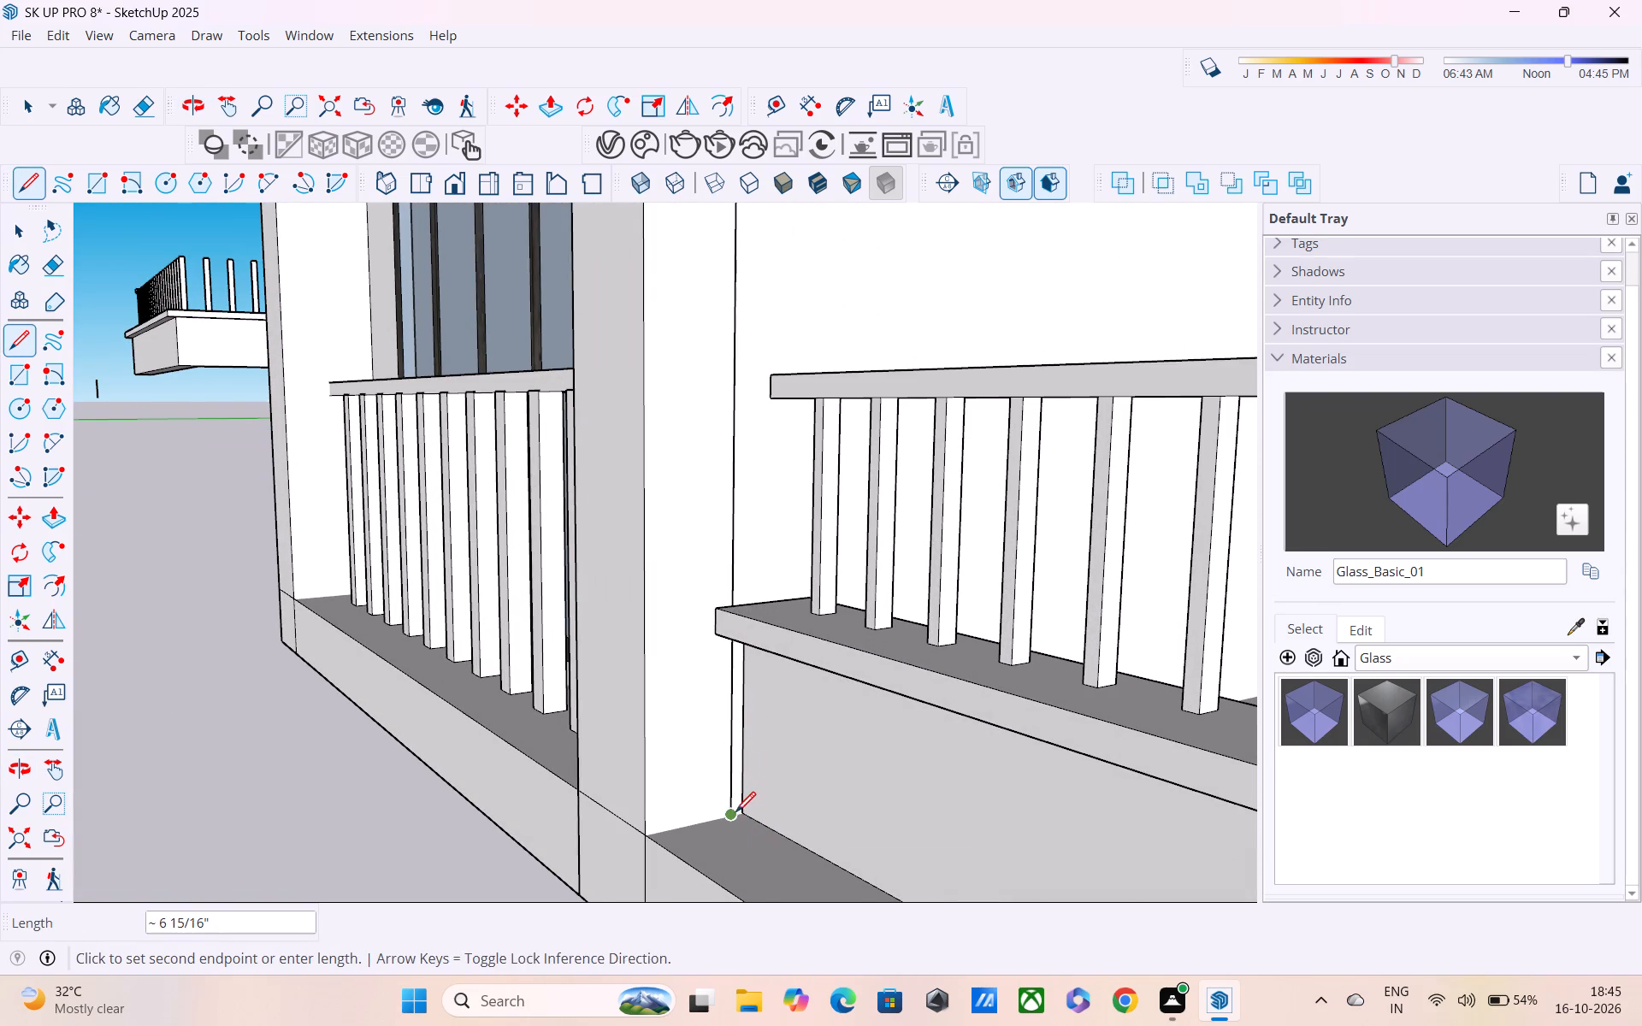
scroll(720, 789, "down", 2)
scroll(722, 810, "up", 5)
middle_click_drag(739, 836, 734, 715)
scroll(750, 805, "up", 5)
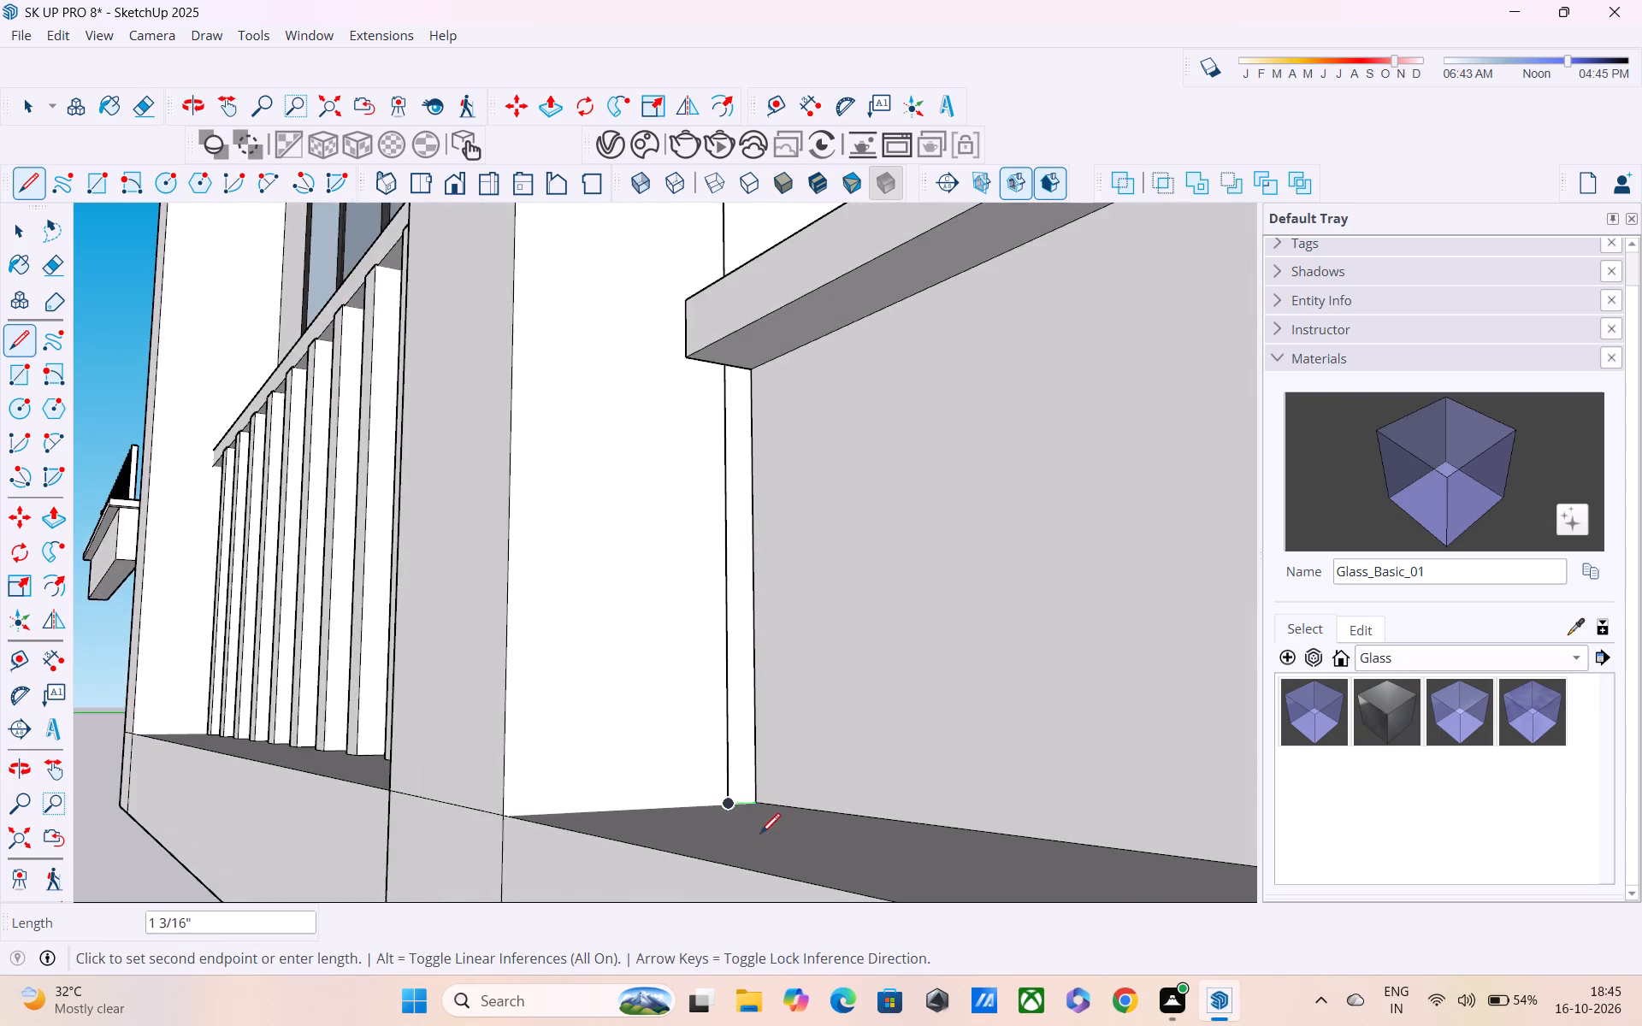
scroll(755, 833, "up", 12)
scroll(688, 797, "up", 6)
scroll(515, 780, "down", 4)
scroll(452, 772, "up", 1)
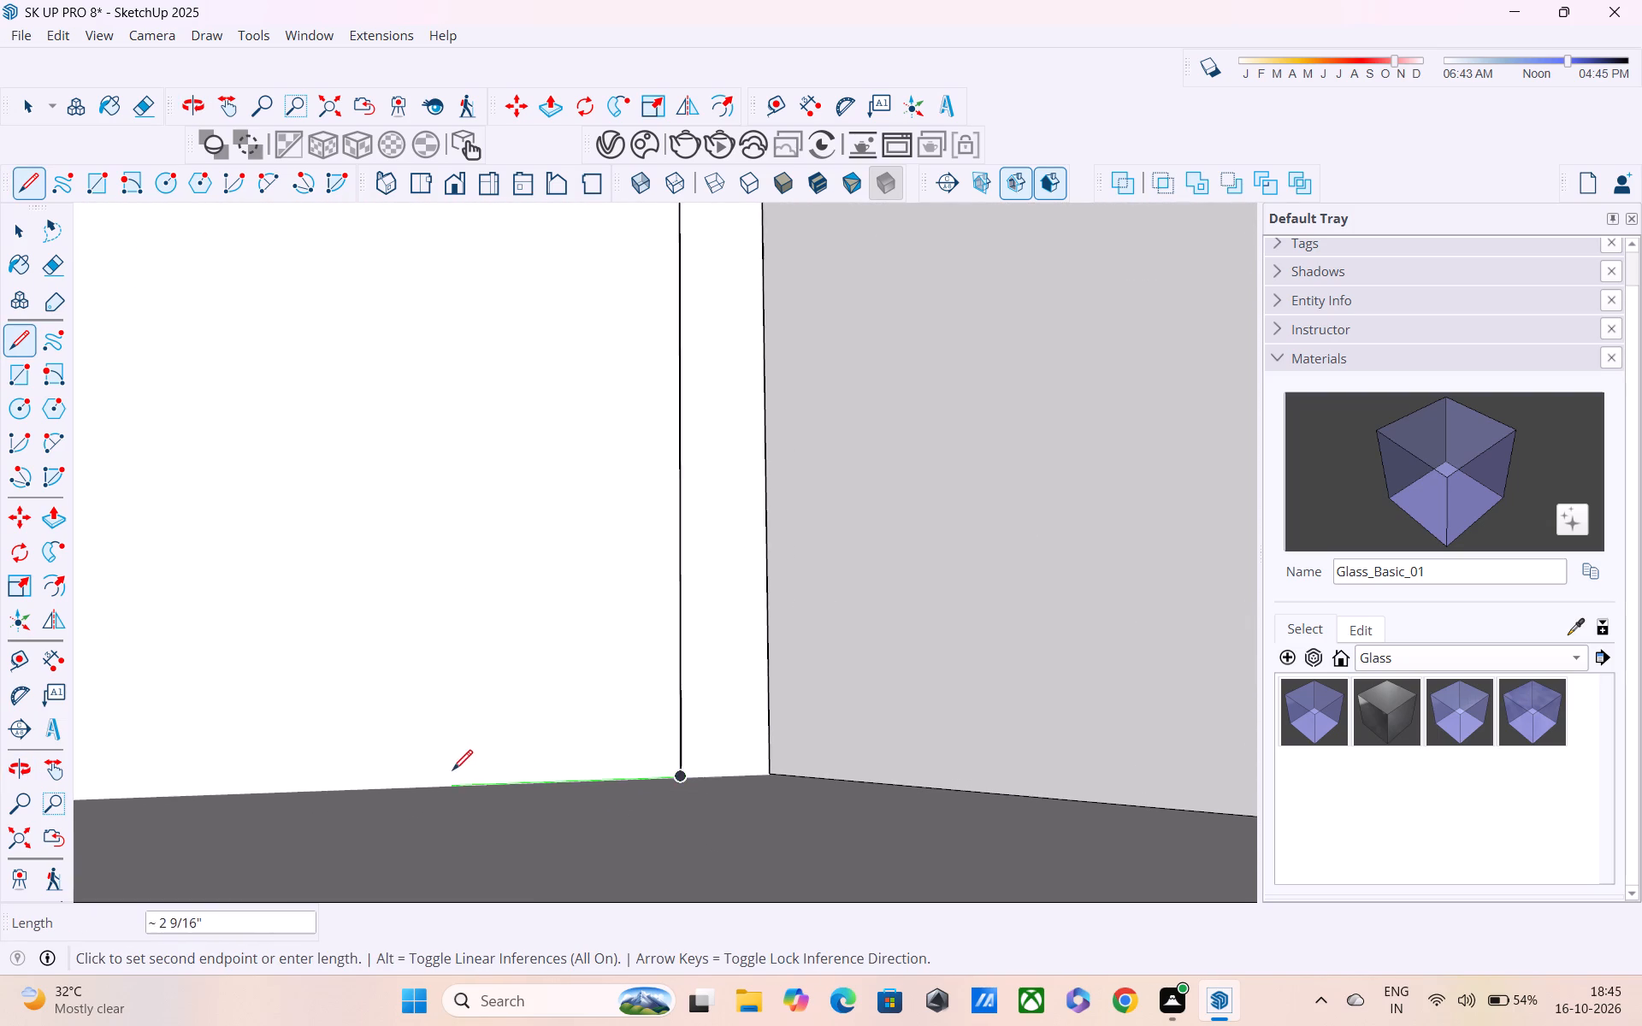
scroll(452, 772, "down", 7)
scroll(452, 771, "up", 1)
key("Escape")
Open the ground-floor storey's walls for editing at the corner balcony.
scroll(437, 758, "down", 16)
scroll(429, 728, "up", 1)
scroll(426, 728, "down", 4)
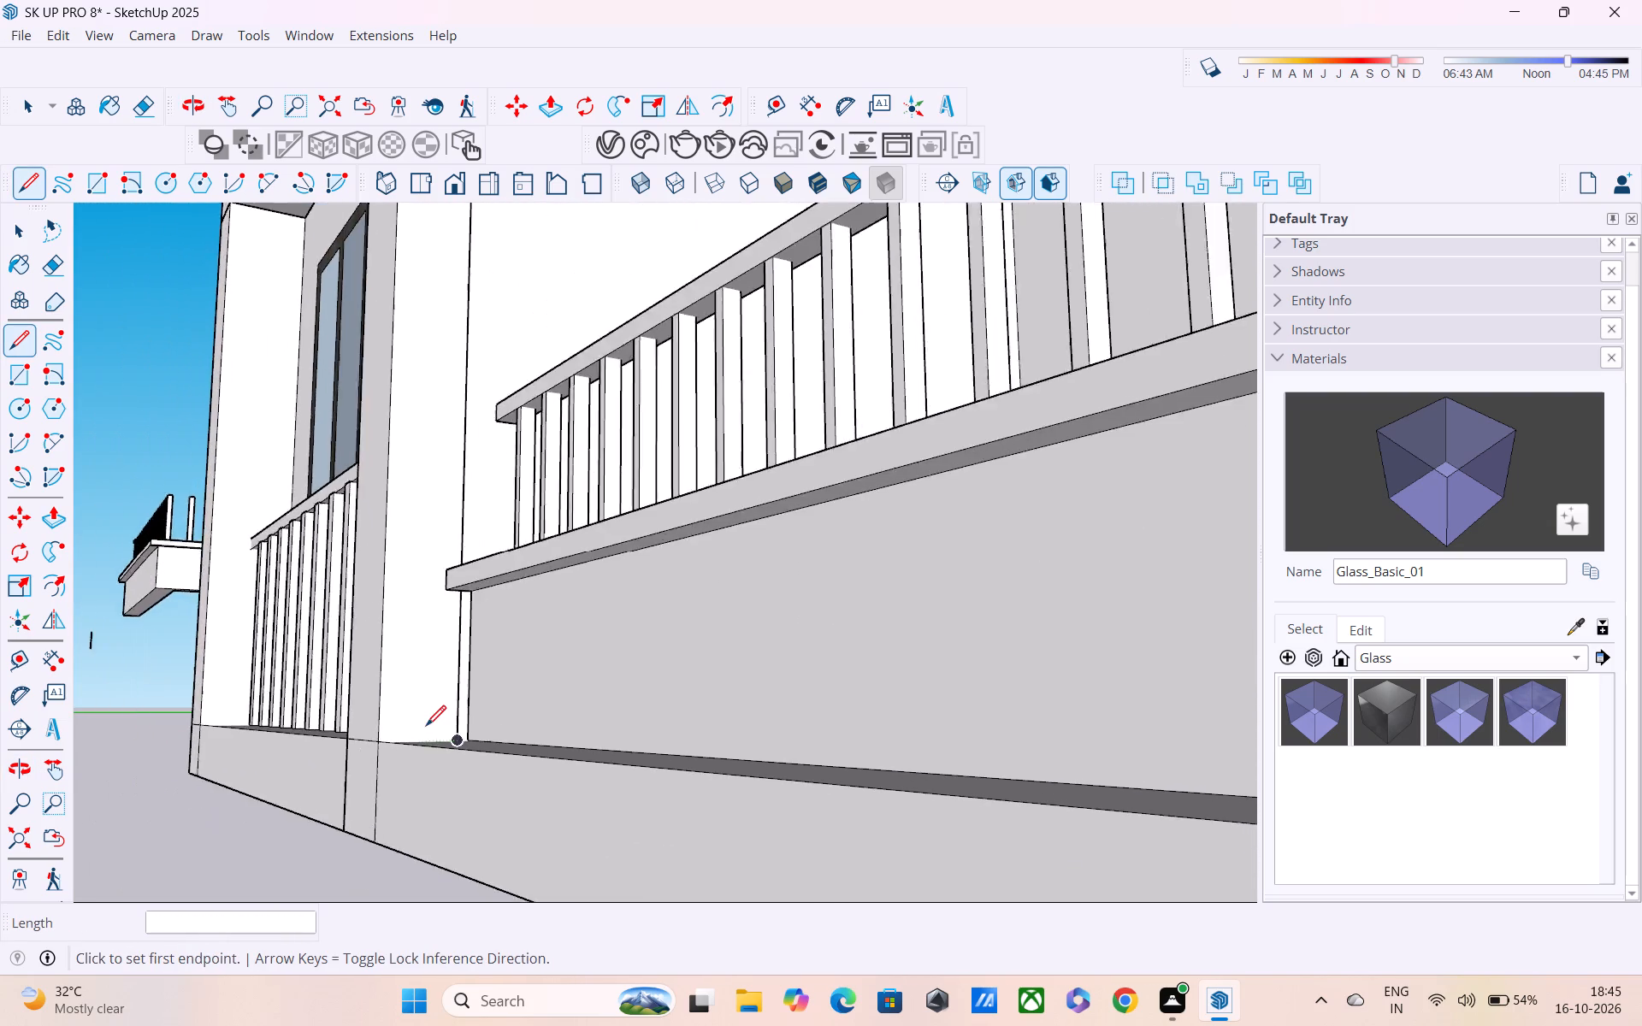
scroll(426, 728, "down", 11)
middle_click_drag(442, 749, 610, 781)
scroll(607, 759, "down", 4)
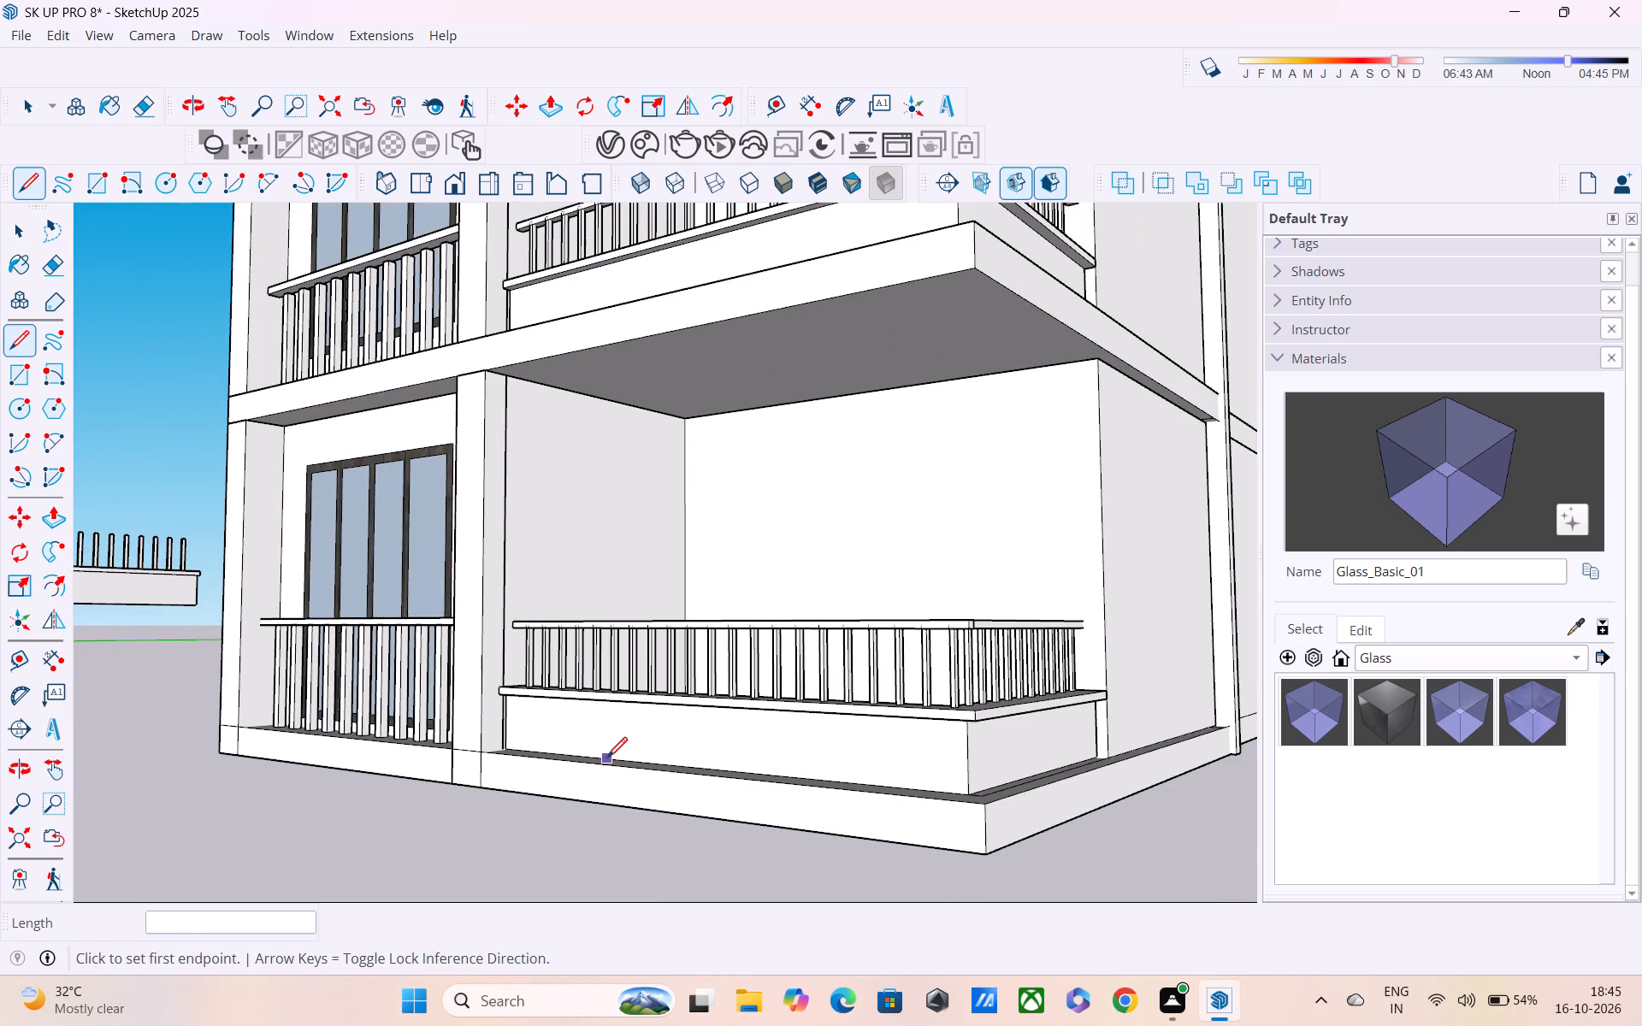
middle_click_drag(607, 759, 366, 855, "shift")
middle_click_drag(582, 598, 535, 634)
key("space")
double_click(885, 585)
scroll(741, 576, "up", 5)
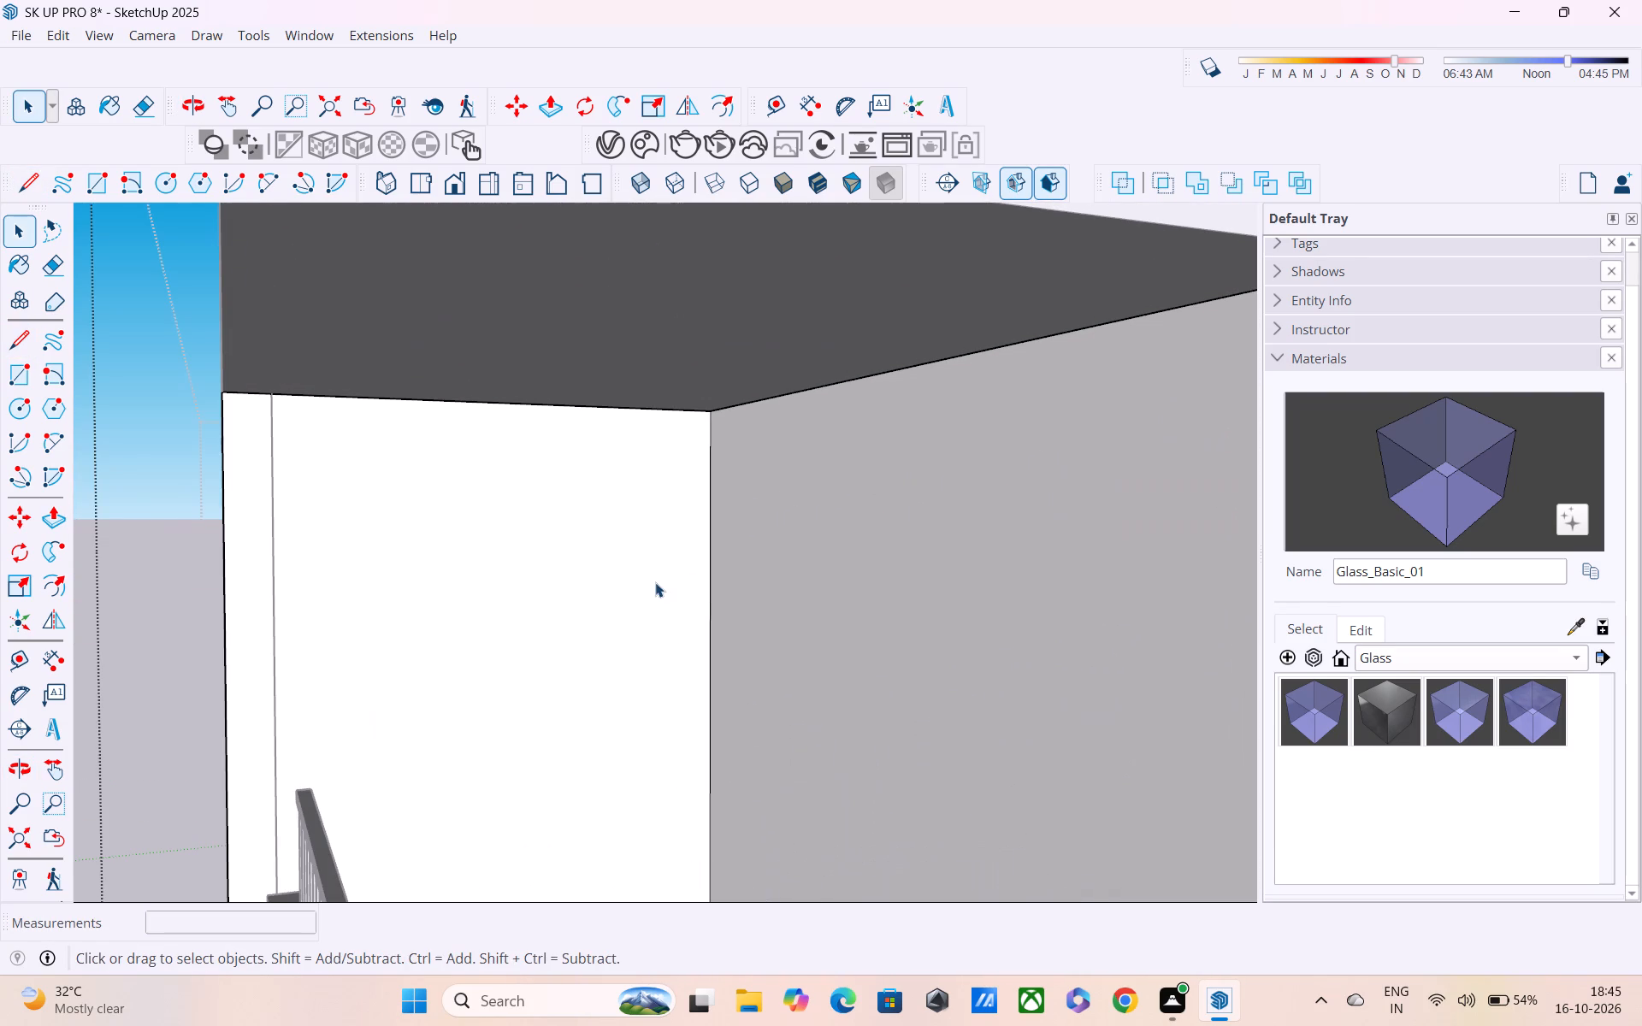
scroll(542, 528, "down", 6)
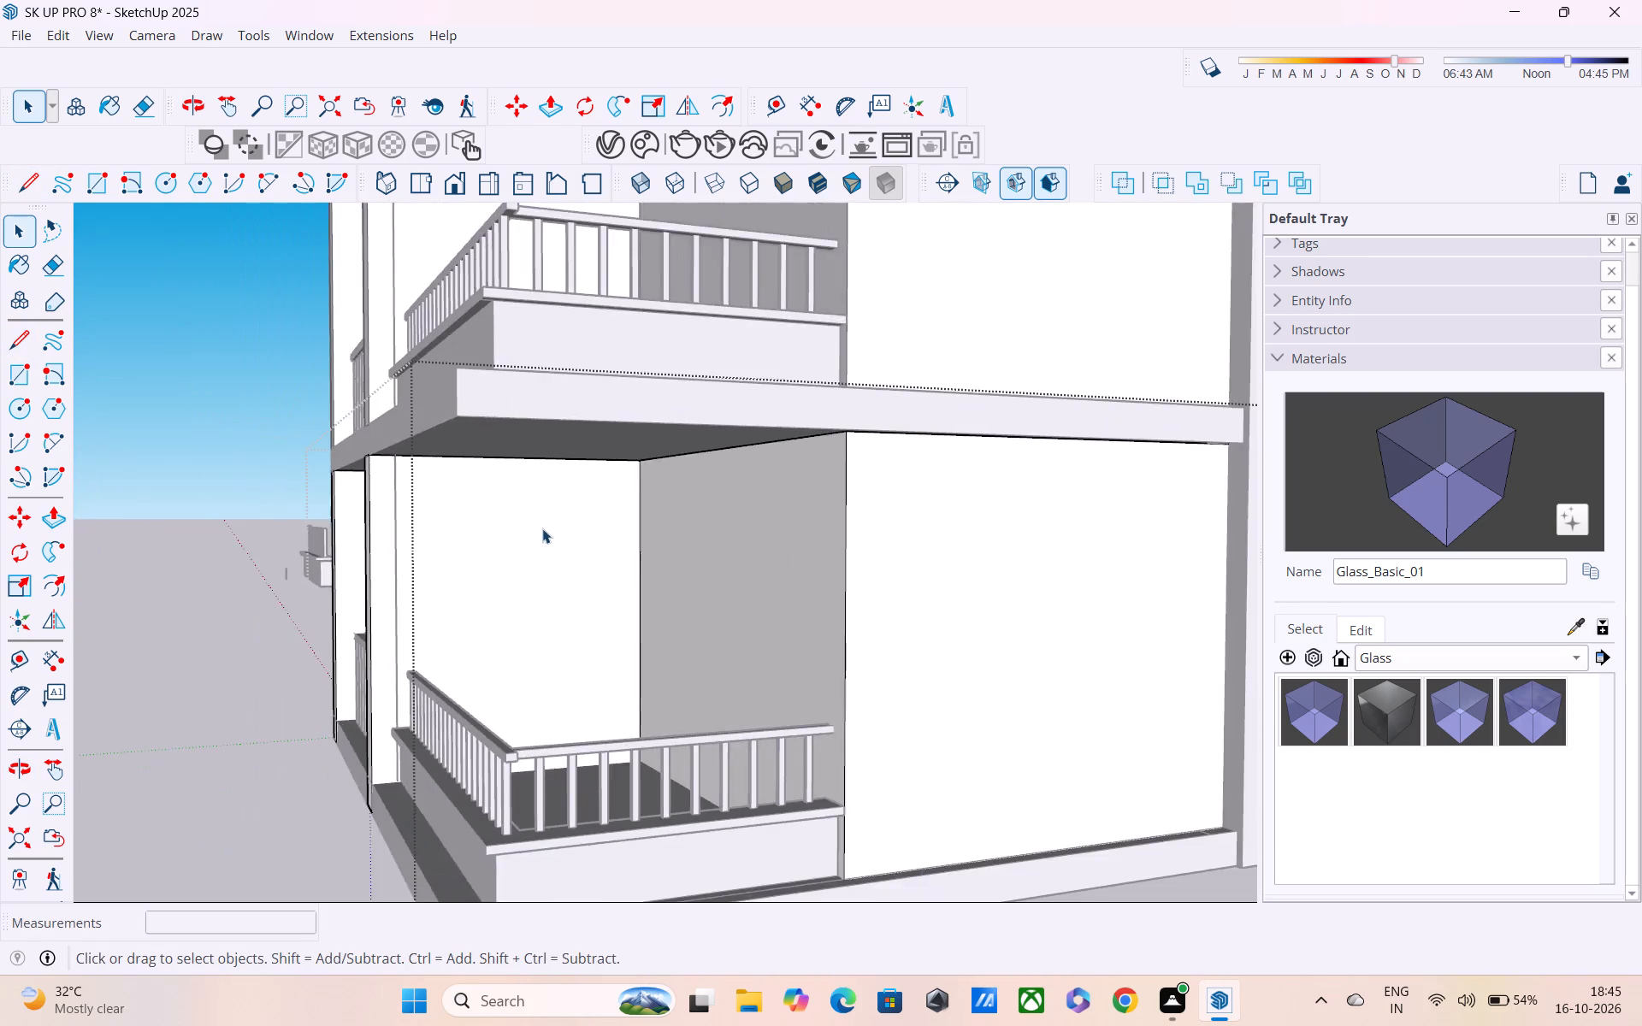
scroll(542, 528, "down", 5)
scroll(542, 528, "up", 2)
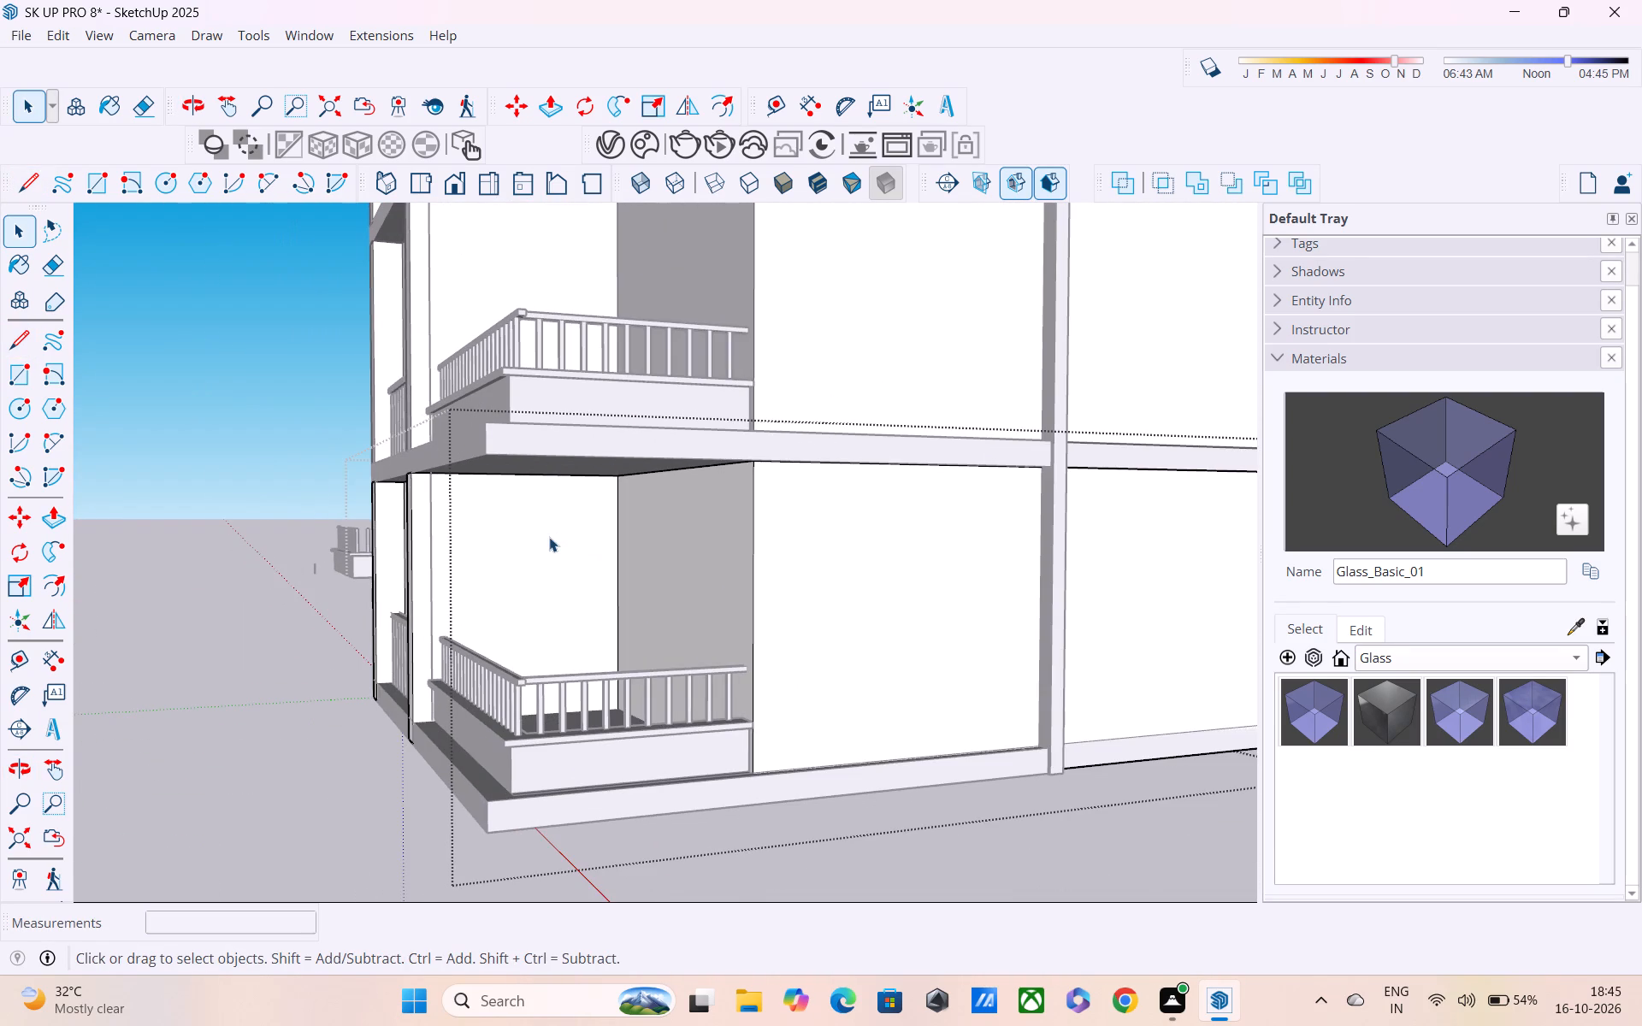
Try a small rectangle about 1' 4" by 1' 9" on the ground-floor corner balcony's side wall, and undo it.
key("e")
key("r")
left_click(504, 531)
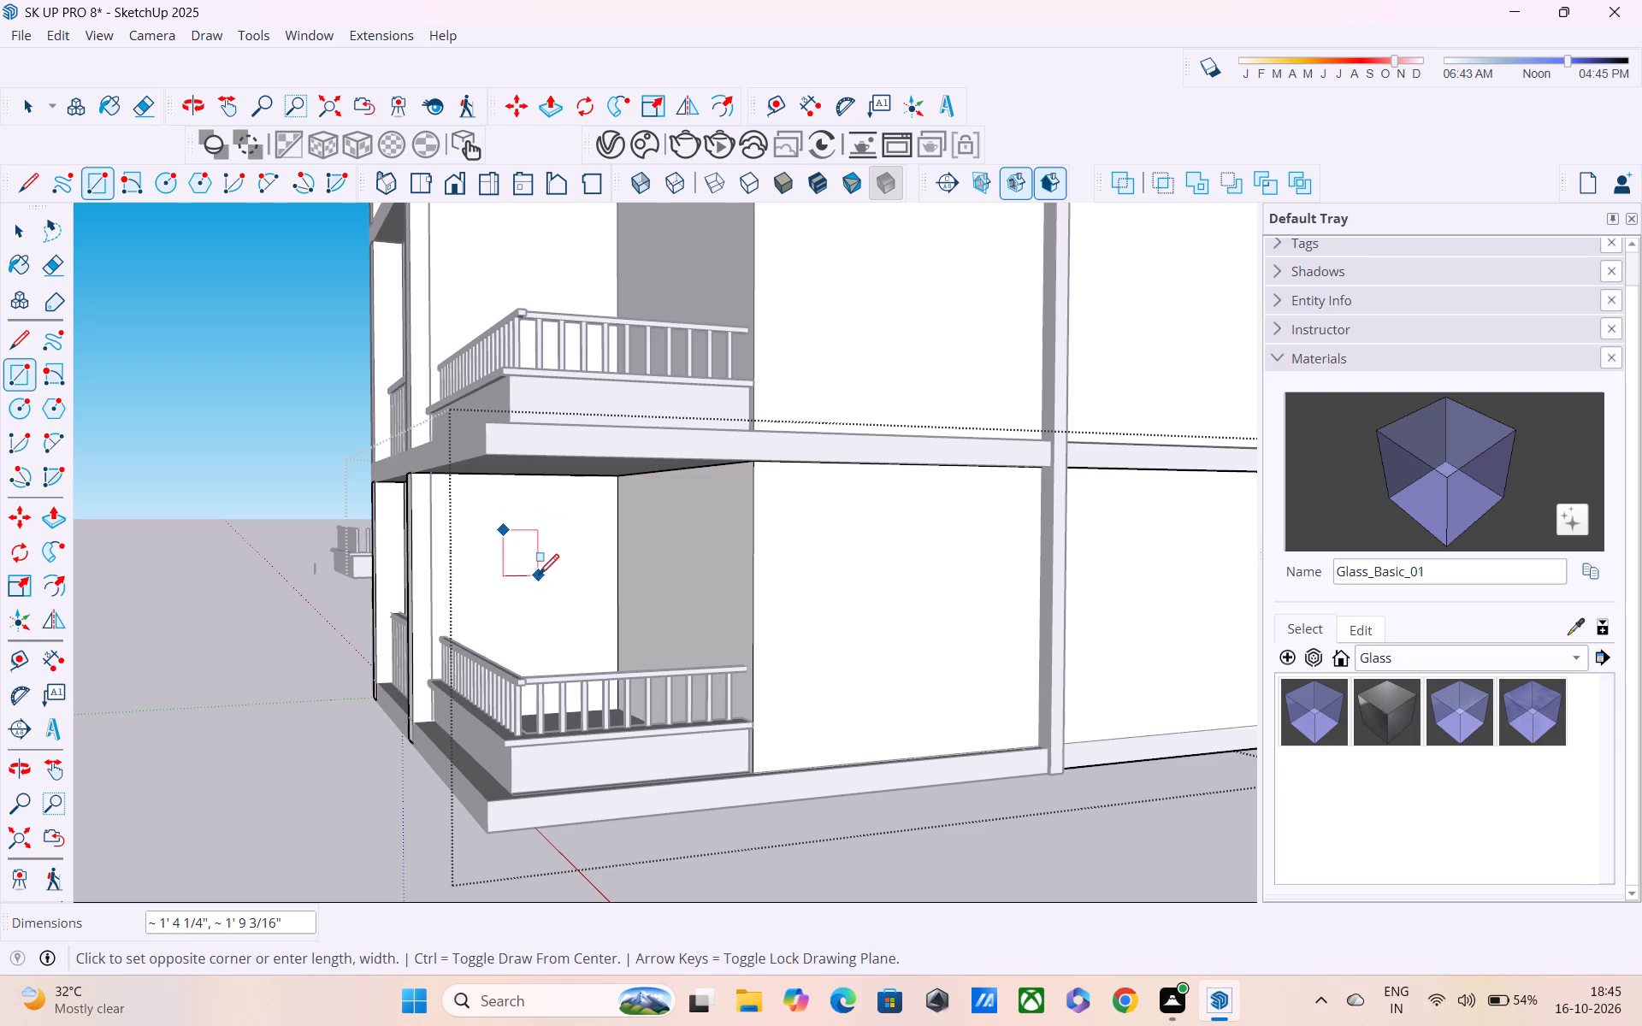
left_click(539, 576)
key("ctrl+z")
Draw a door rectangle about 2' 9" wide and 6' 7" high on the ground-floor corner balcony's side wall, just above the floor.
scroll(517, 525, "up", 1)
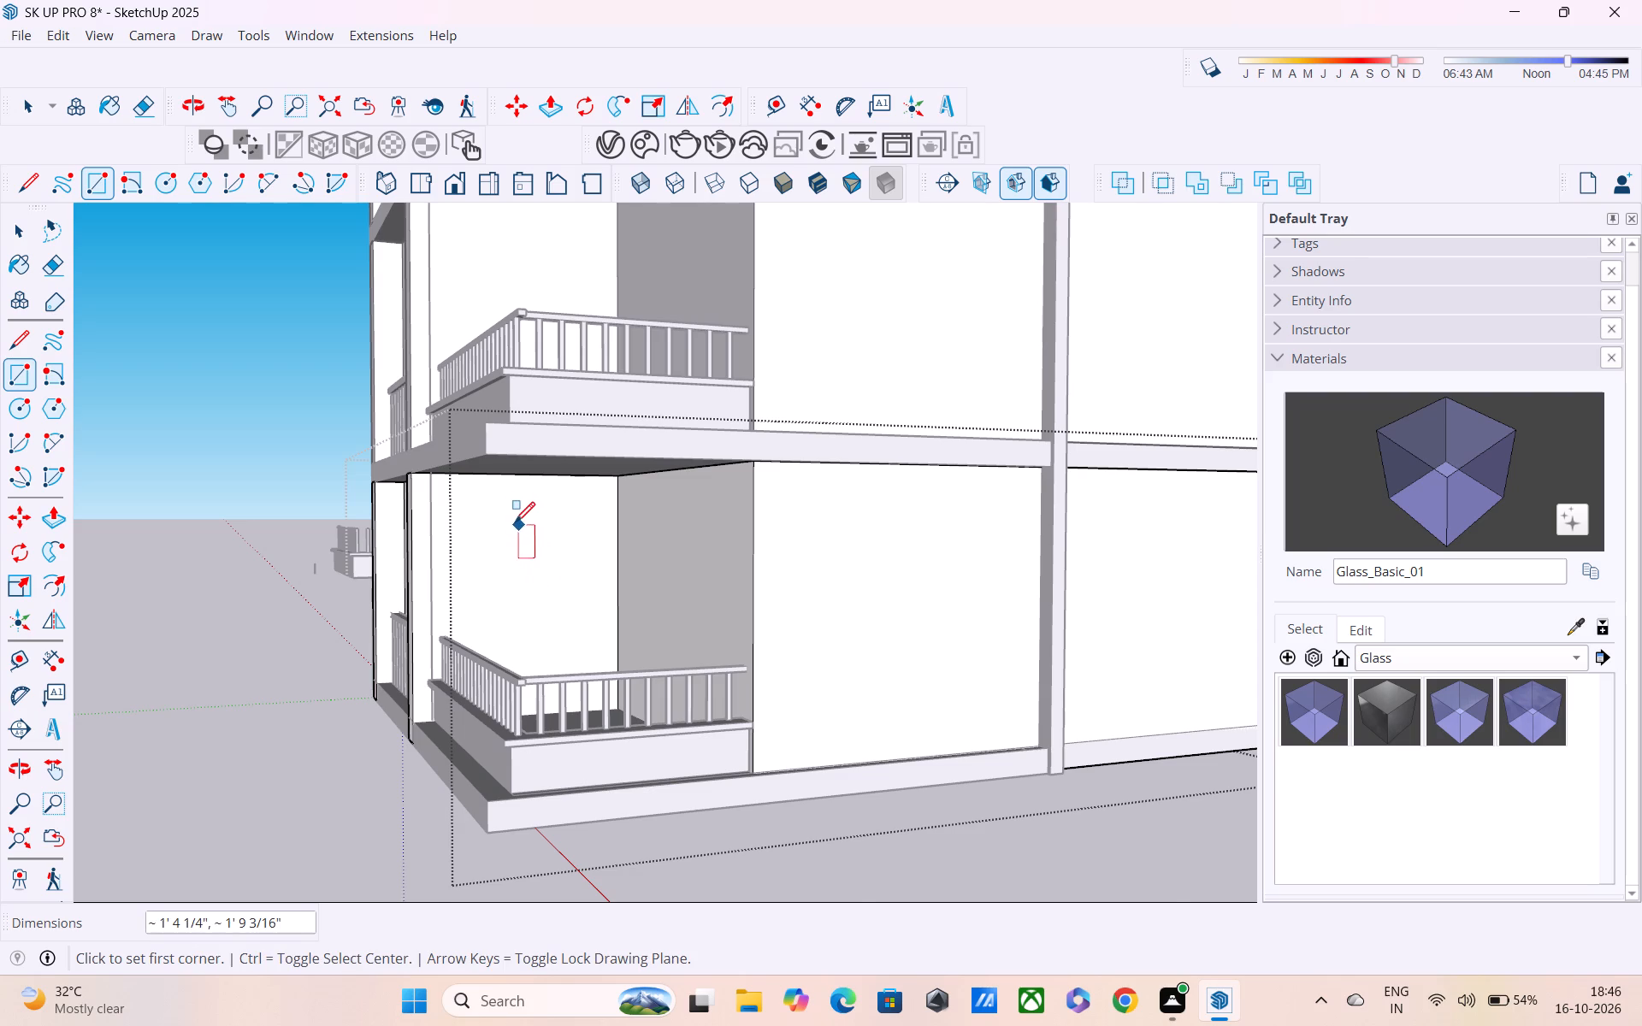
scroll(515, 524, "up", 1)
middle_click_drag(511, 519, 439, 505)
scroll(448, 517, "up", 4)
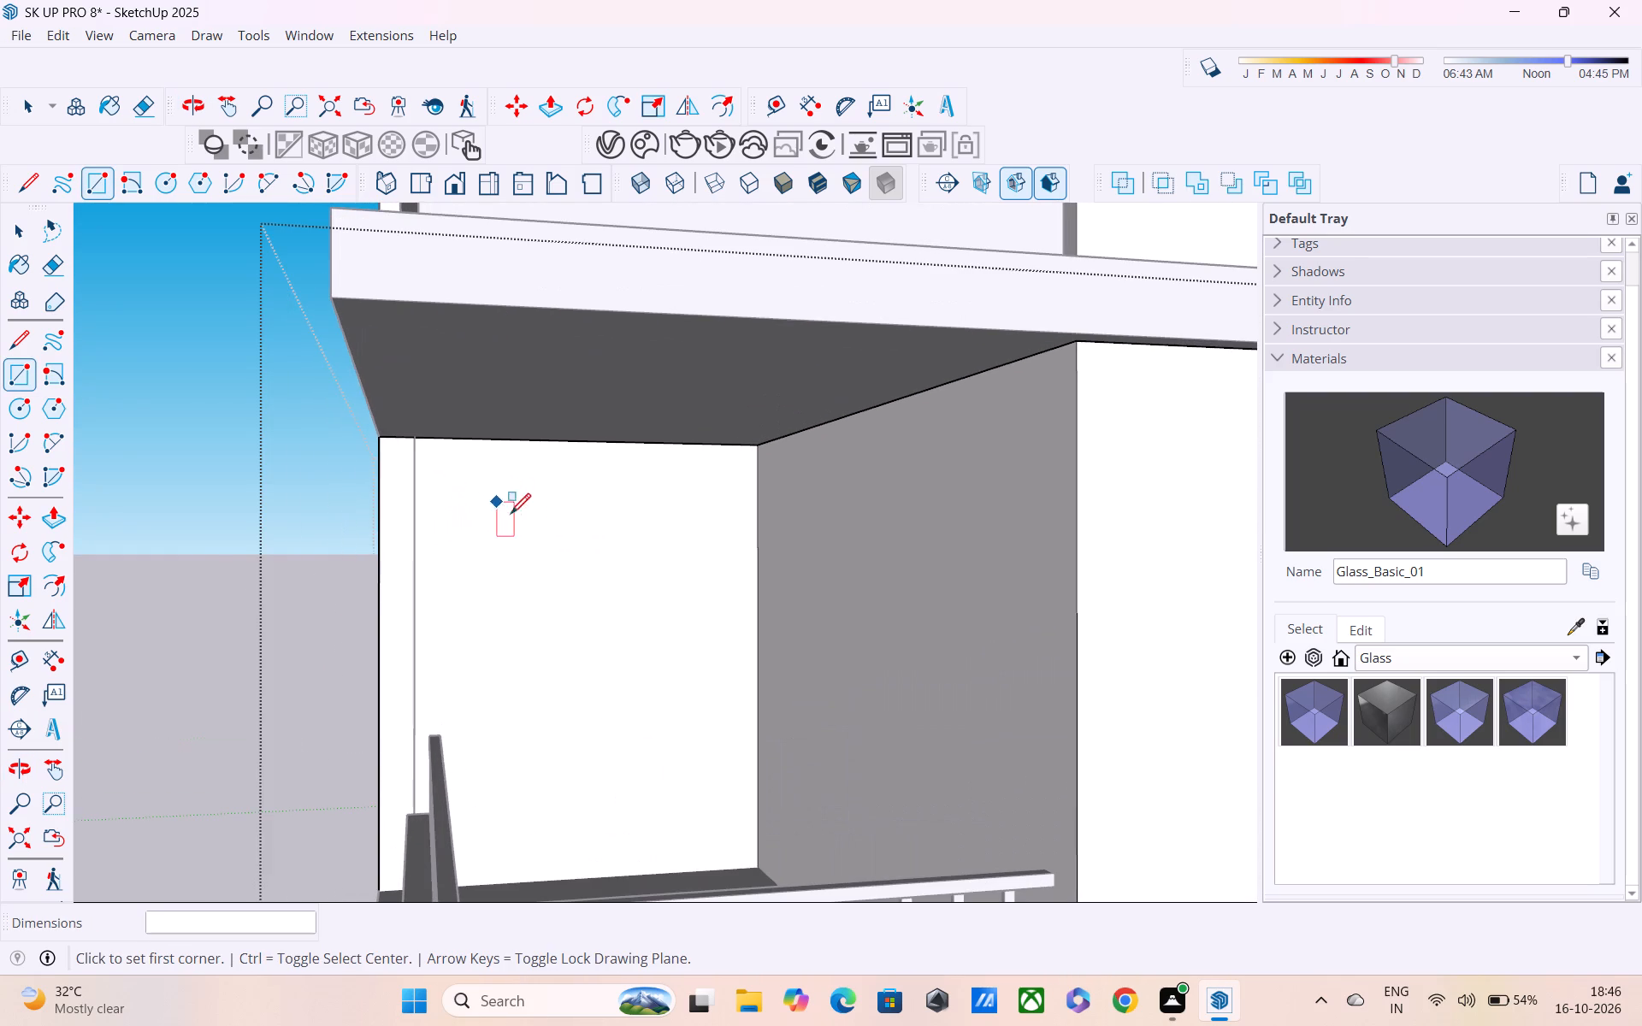
left_click(530, 544)
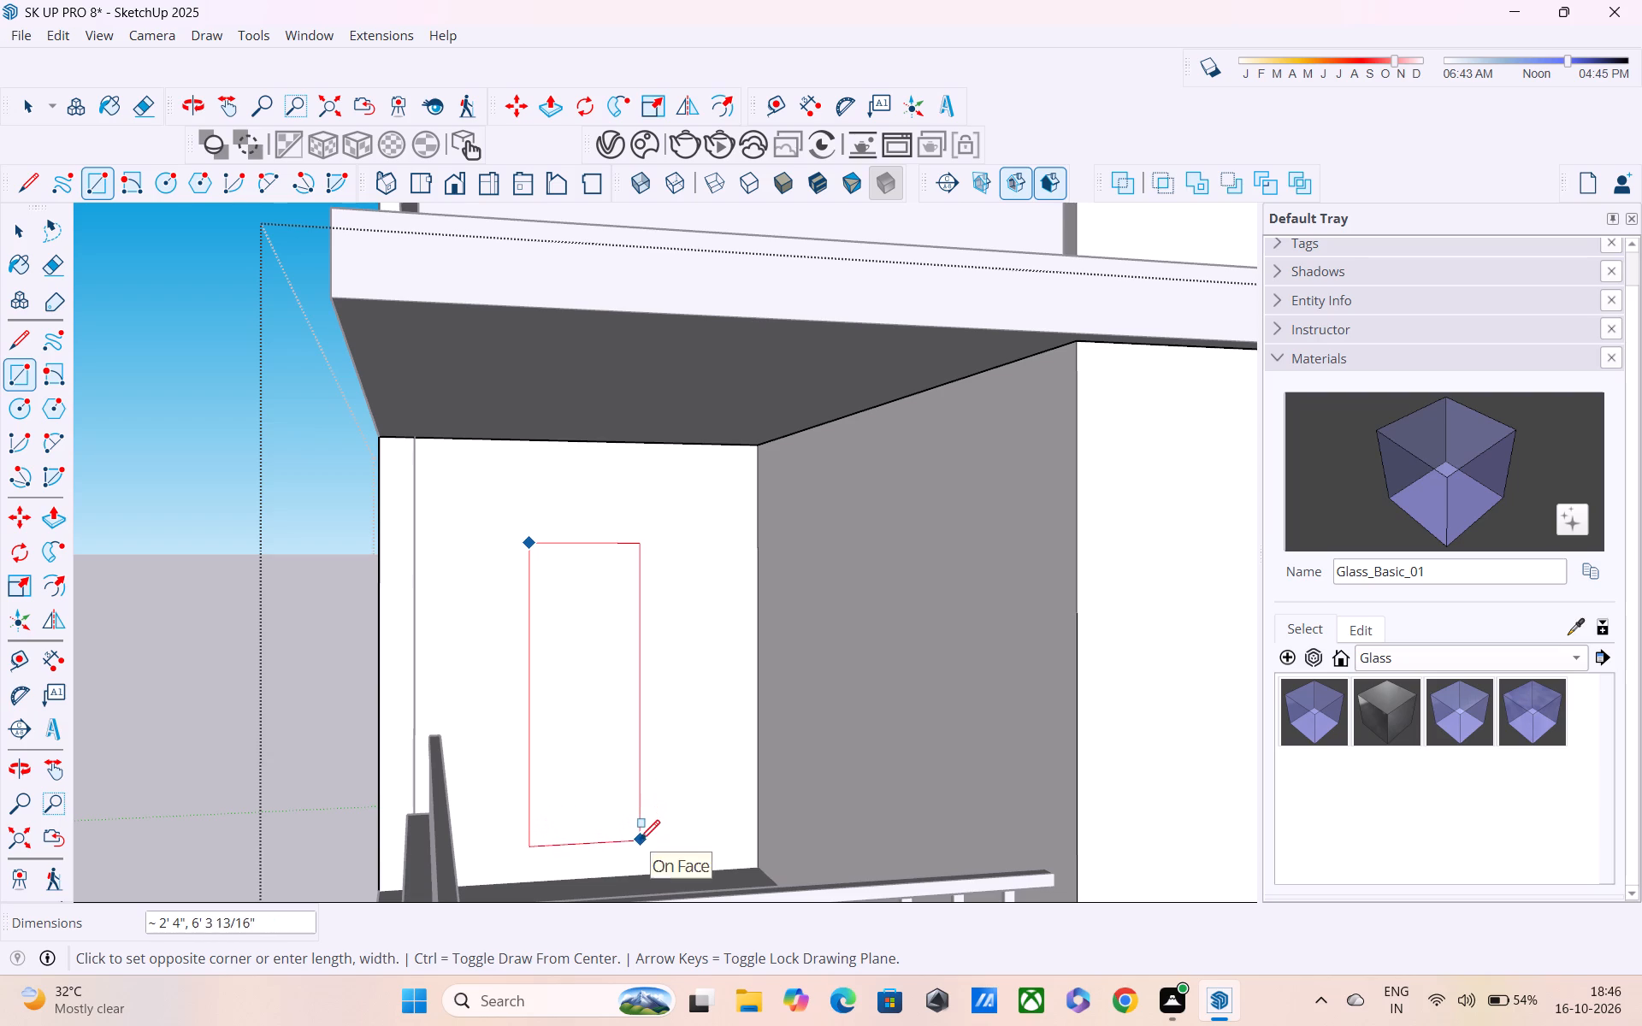
left_click(659, 853)
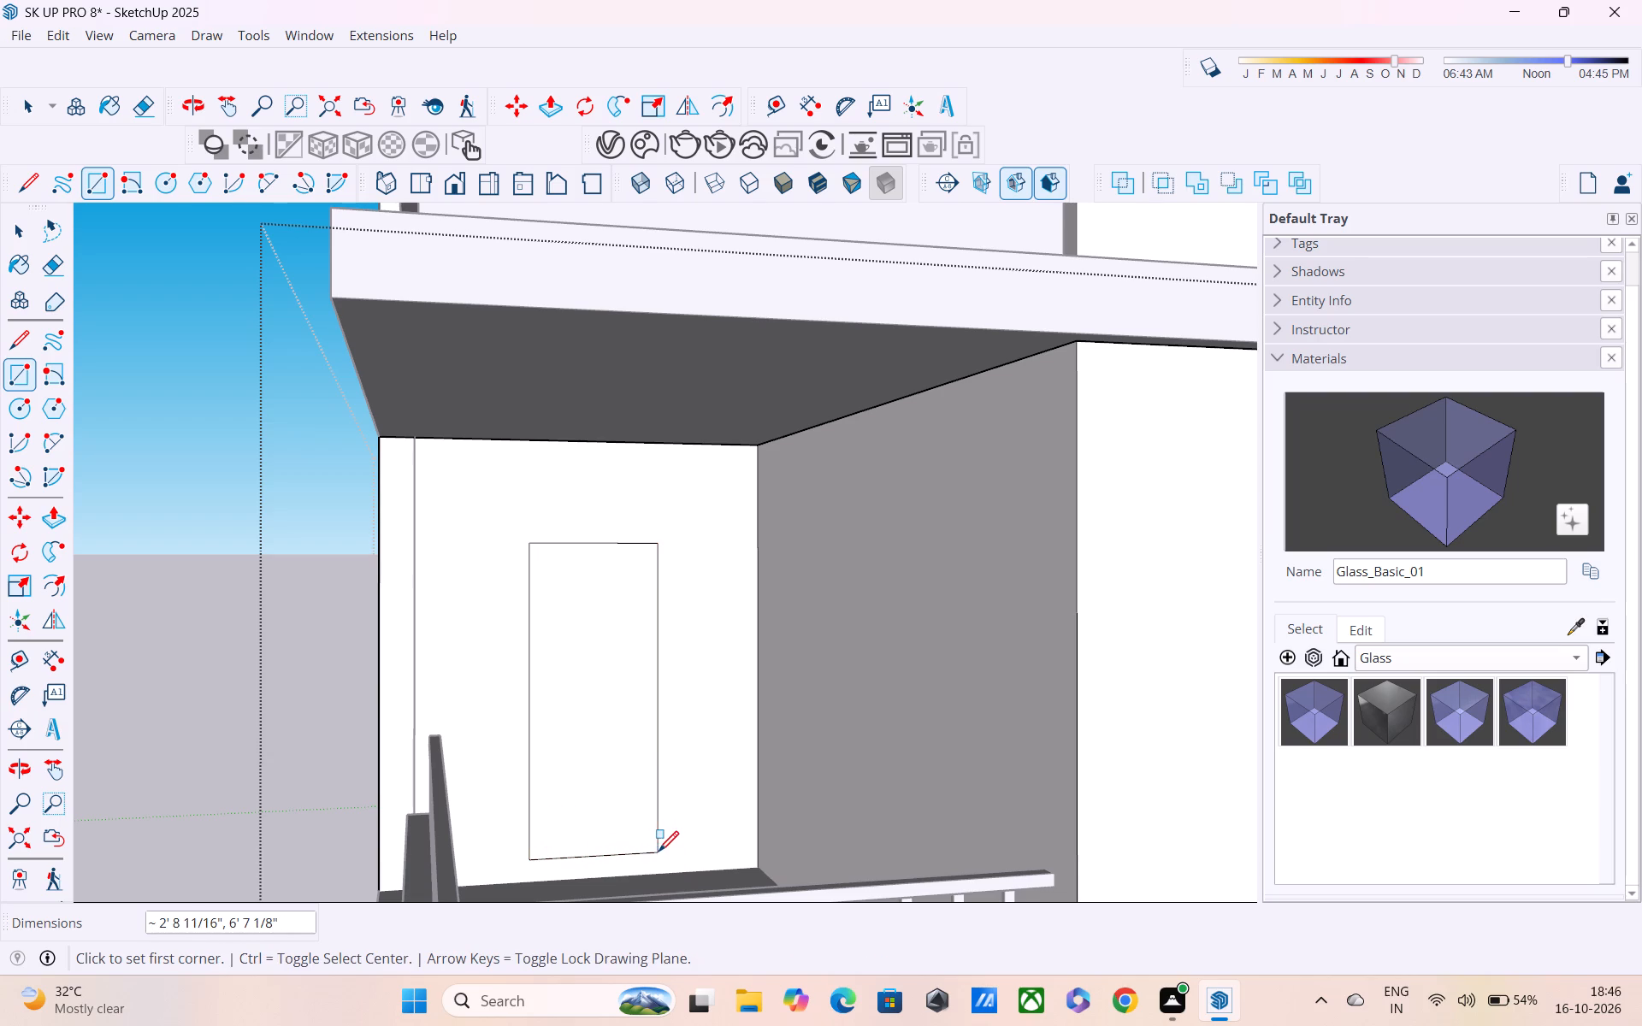
Offset the door rectangle's outline 3" outward to form the door frame.
key("f")
left_click(536, 711)
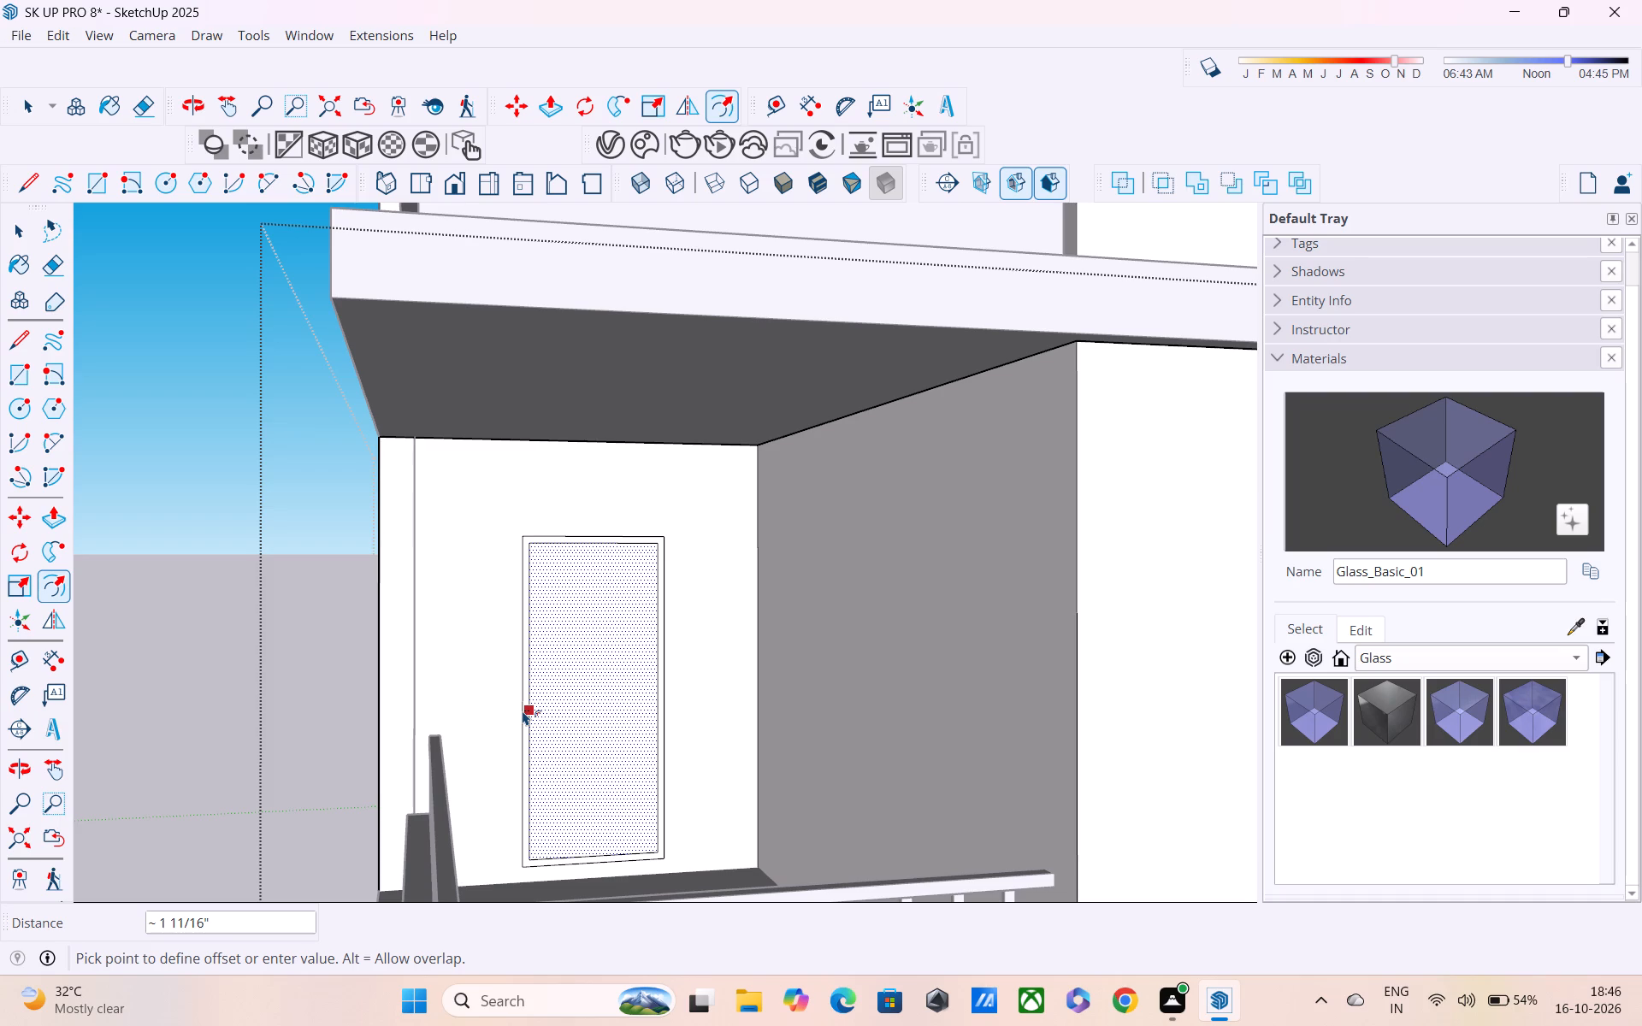
type("3\"")
key("Return")
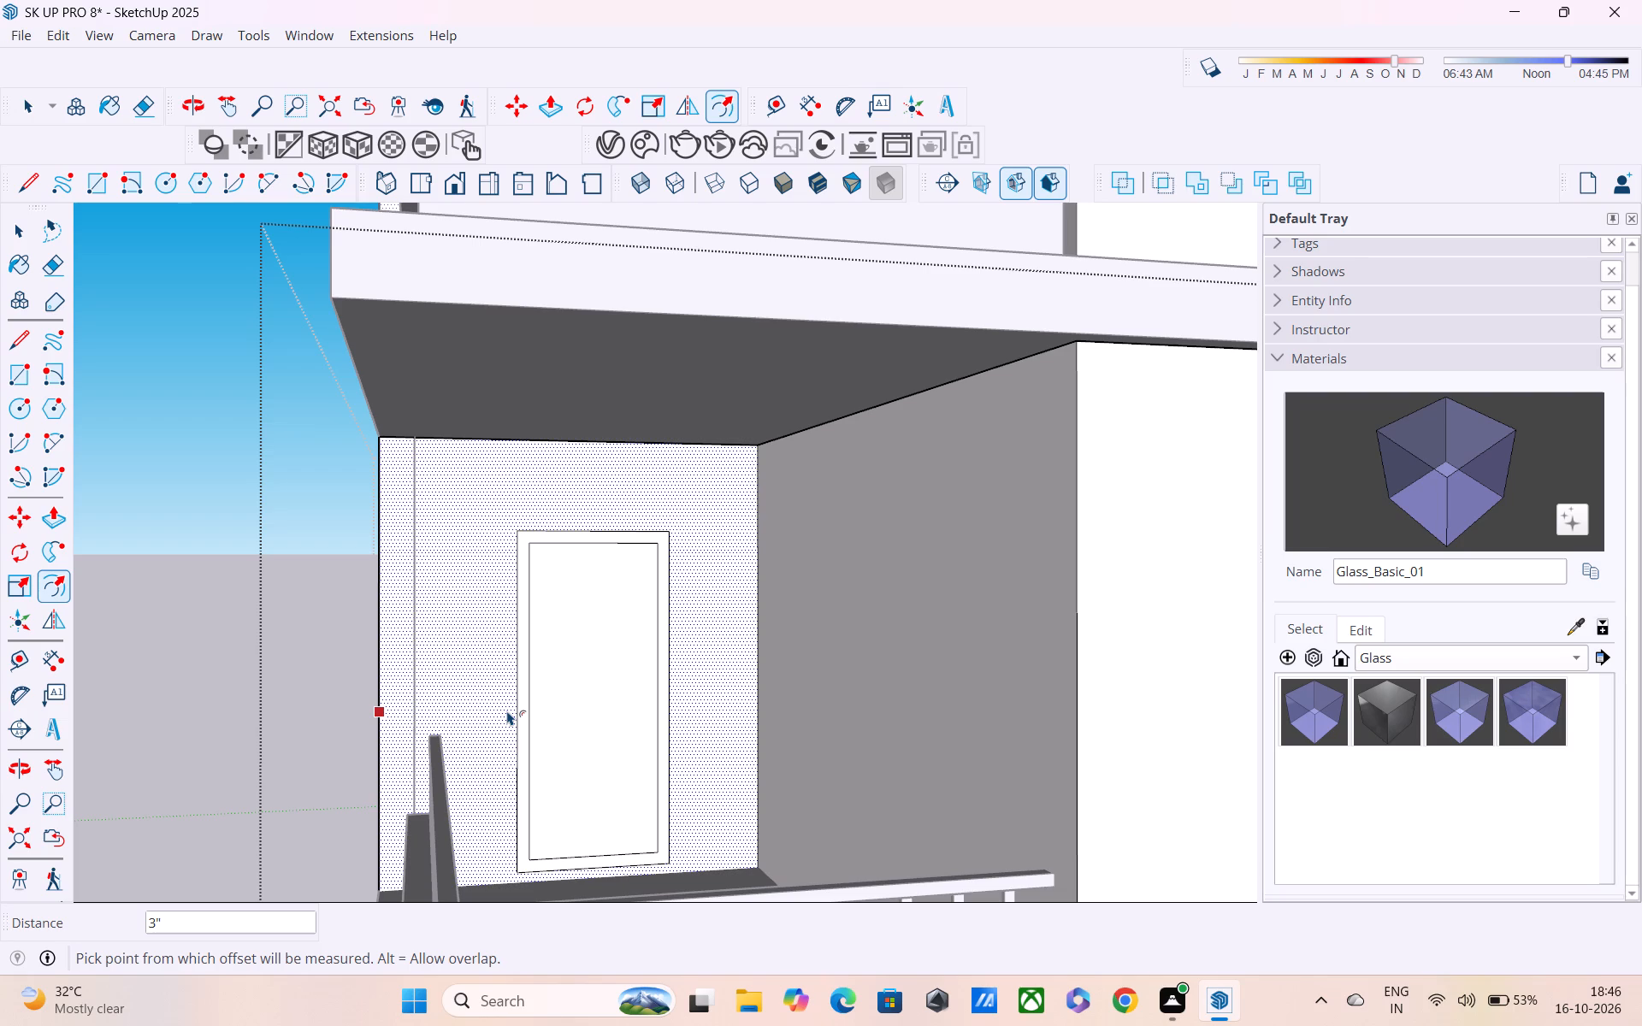
Paint the balcony door's frame with the Wood_Planks_01_1K material.
left_click(1382, 652)
left_click(1377, 559)
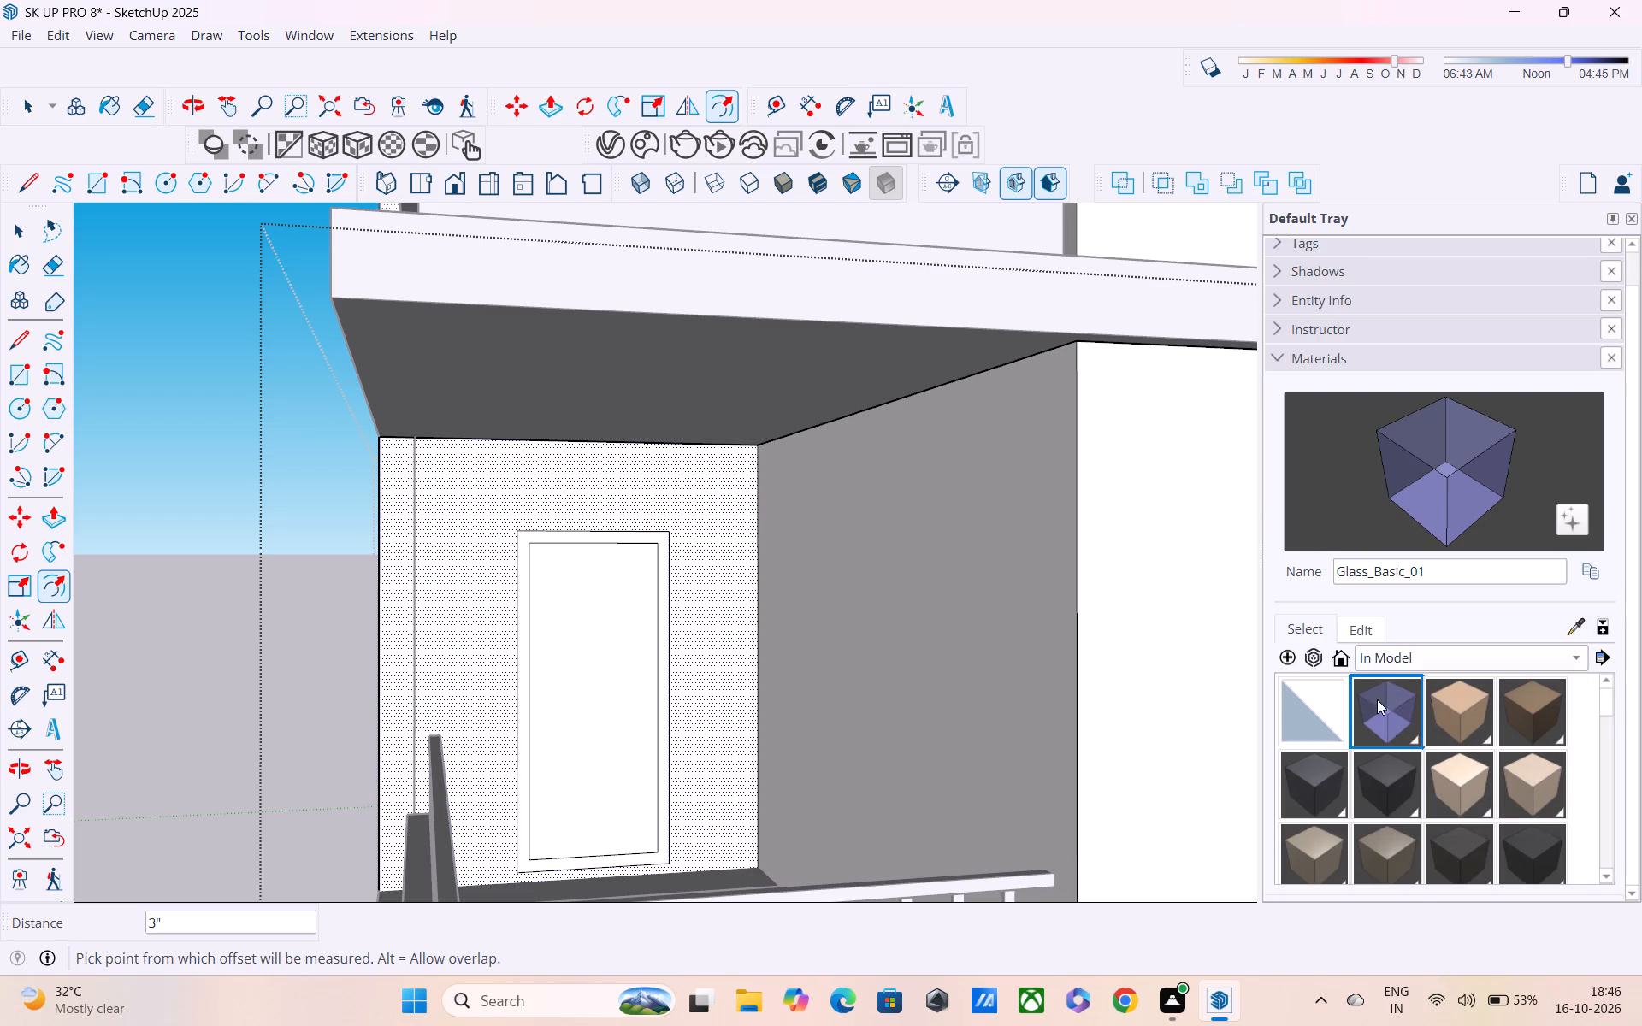
left_click(1382, 652)
left_click(1403, 937)
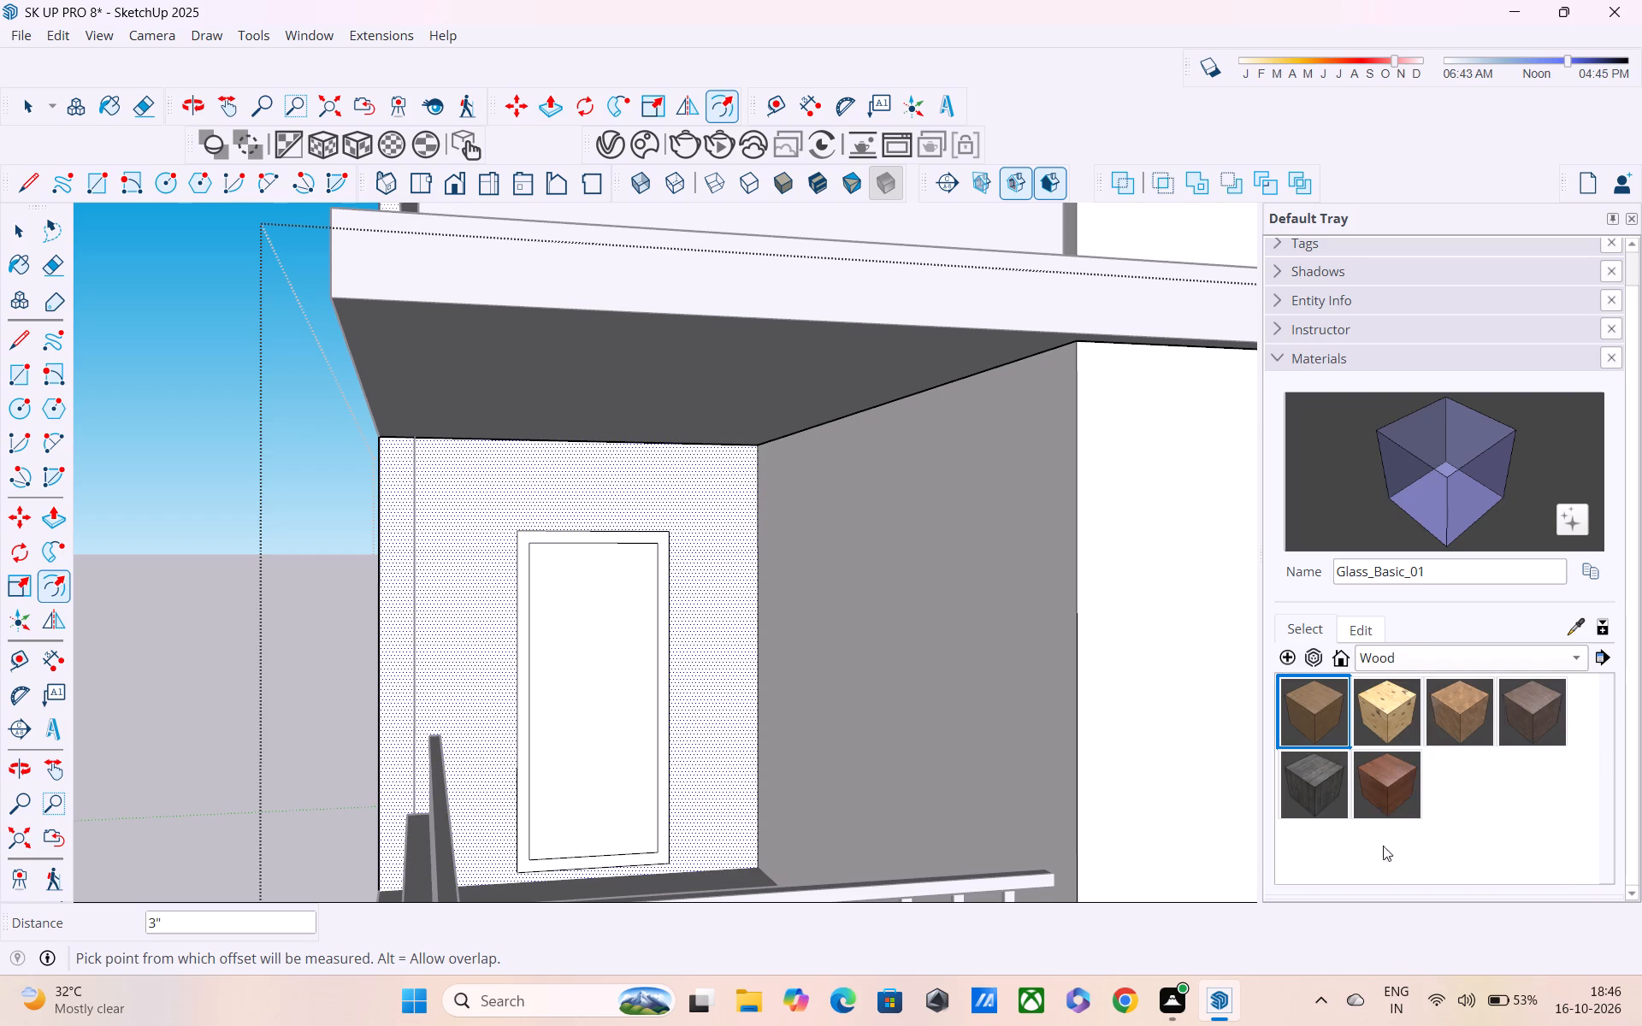
left_click_drag(1326, 772, 1315, 771)
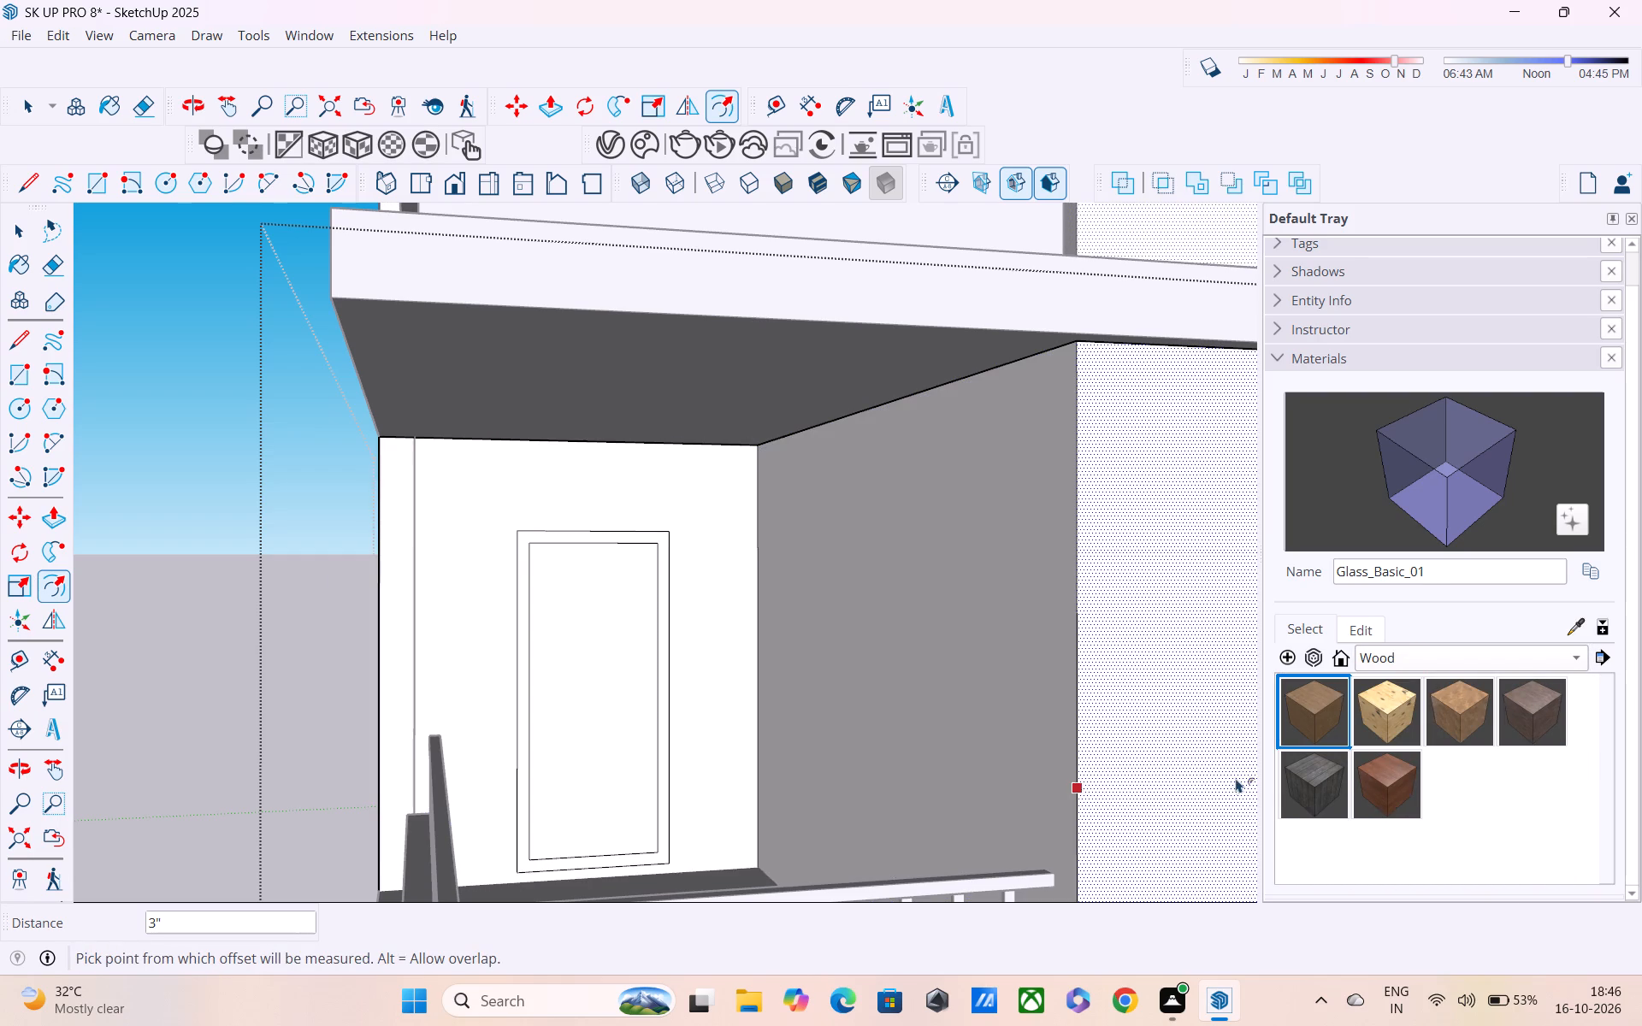
left_click(1294, 781)
left_click(1434, 462)
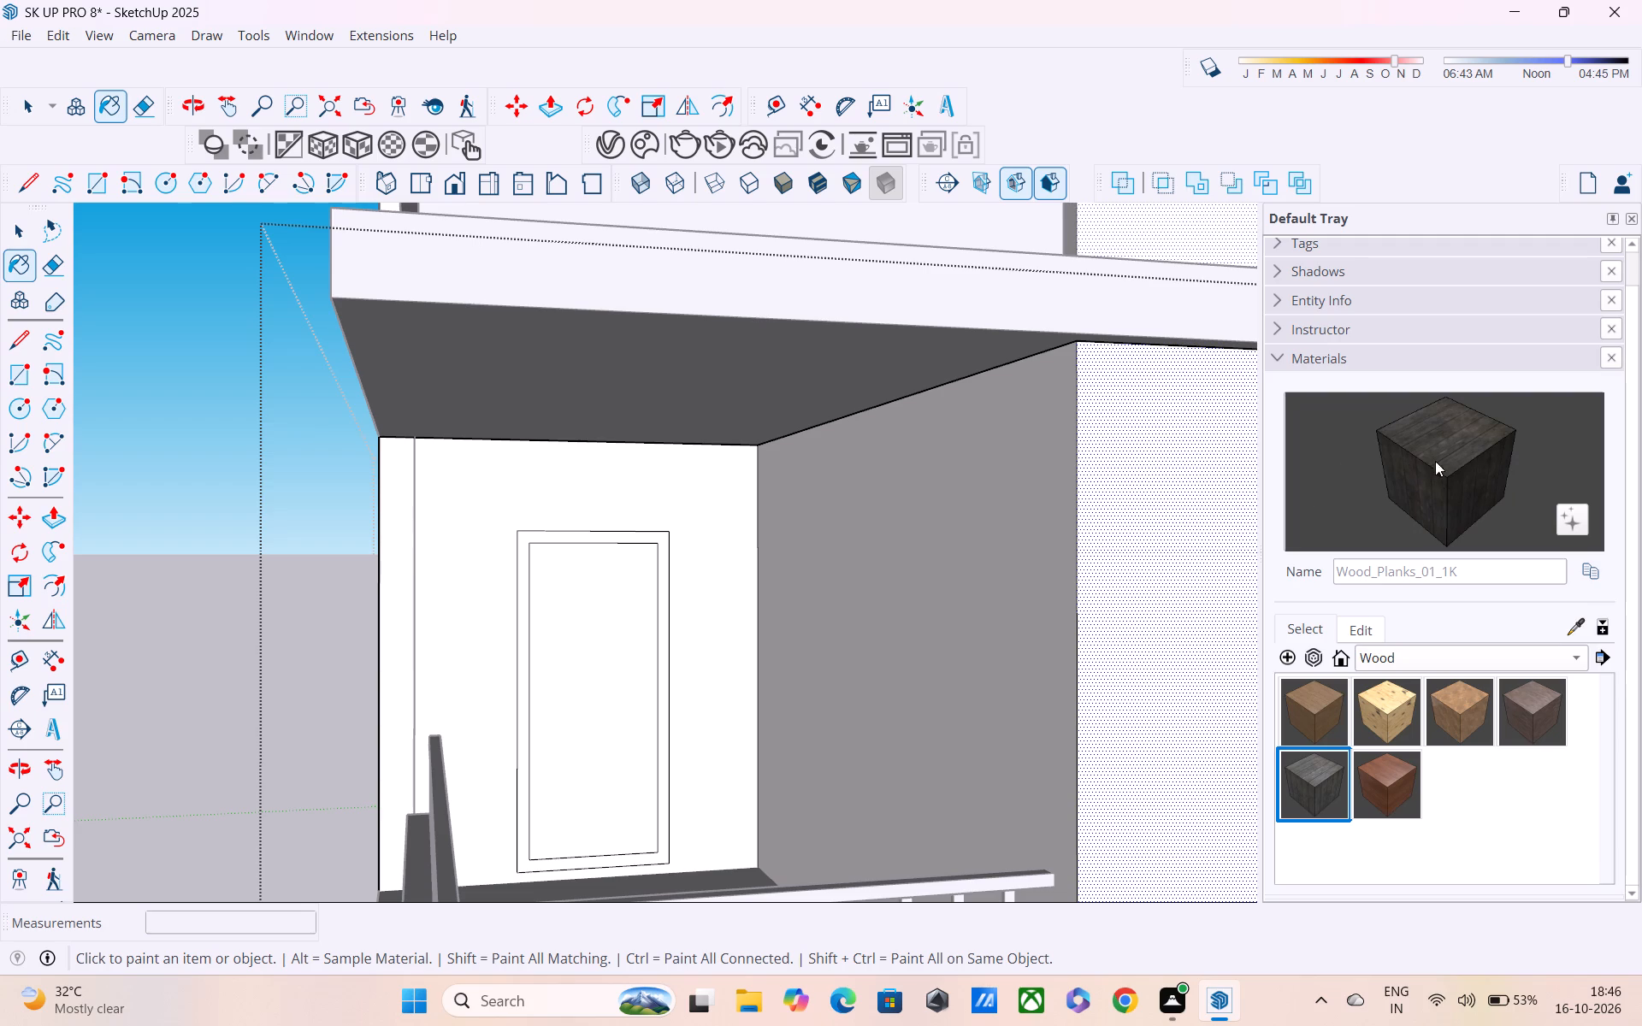
scroll(516, 565, "up", 3)
left_click(533, 536)
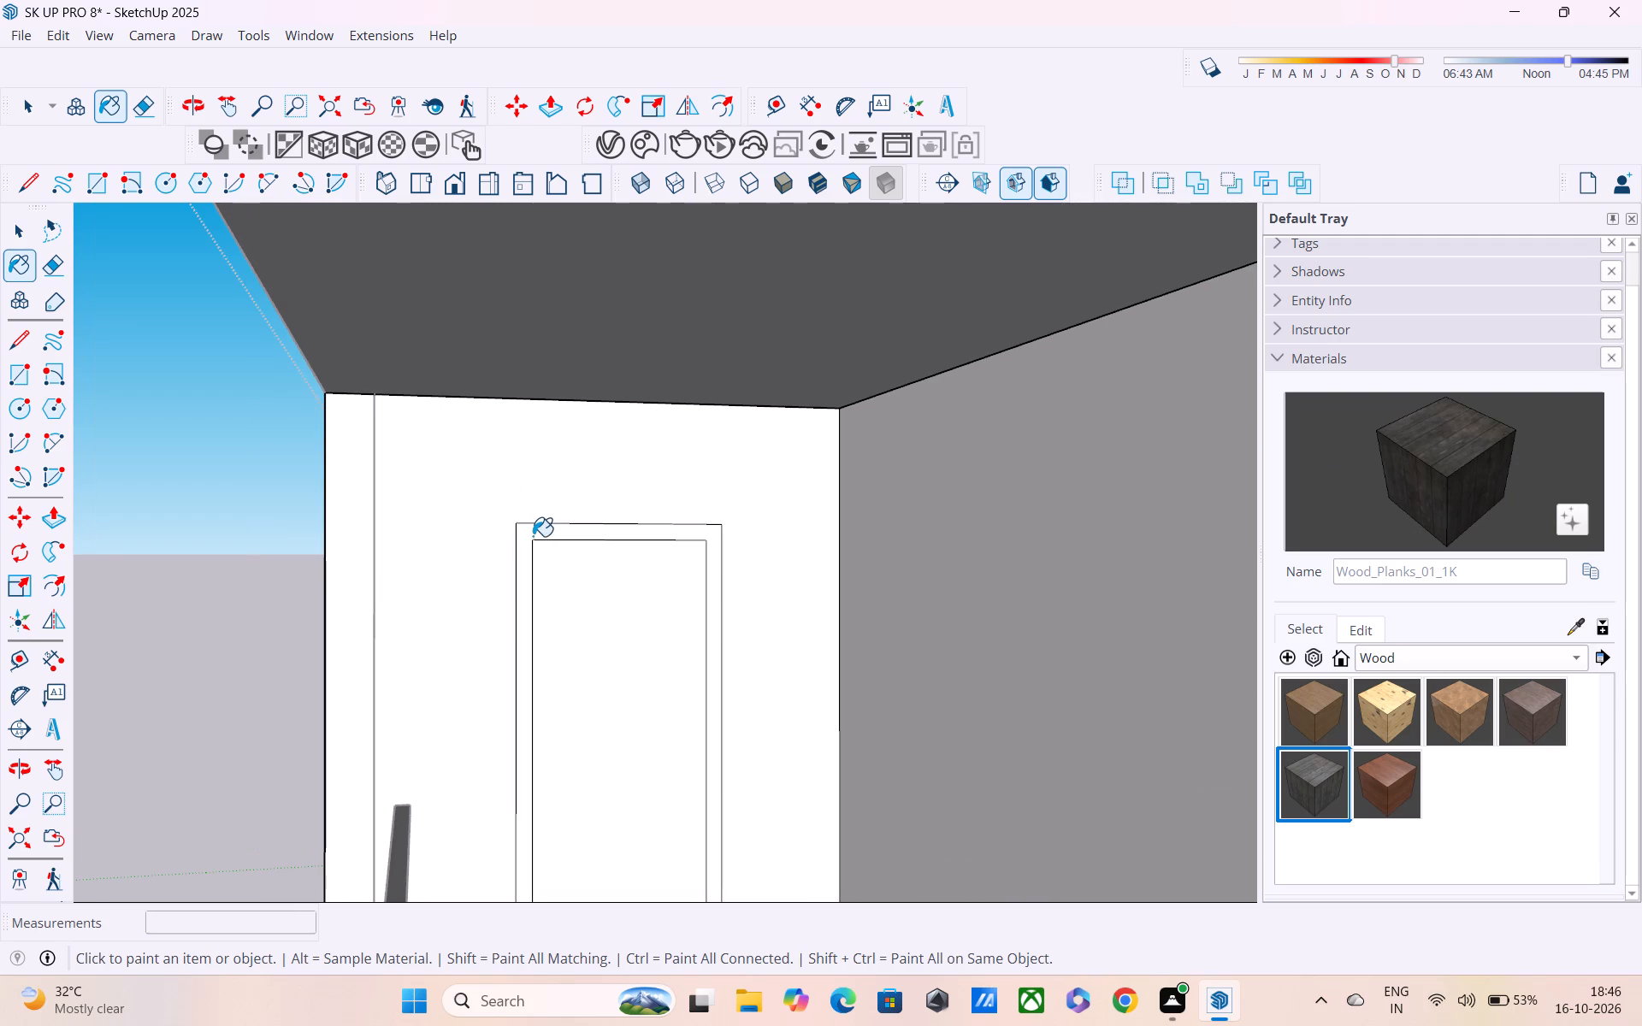
Paint the balcony door's inner panel with the Glass_Mirror_01 material.
scroll(535, 540, "down", 10)
middle_click_drag(553, 546, 604, 646)
scroll(598, 631, "down", 3)
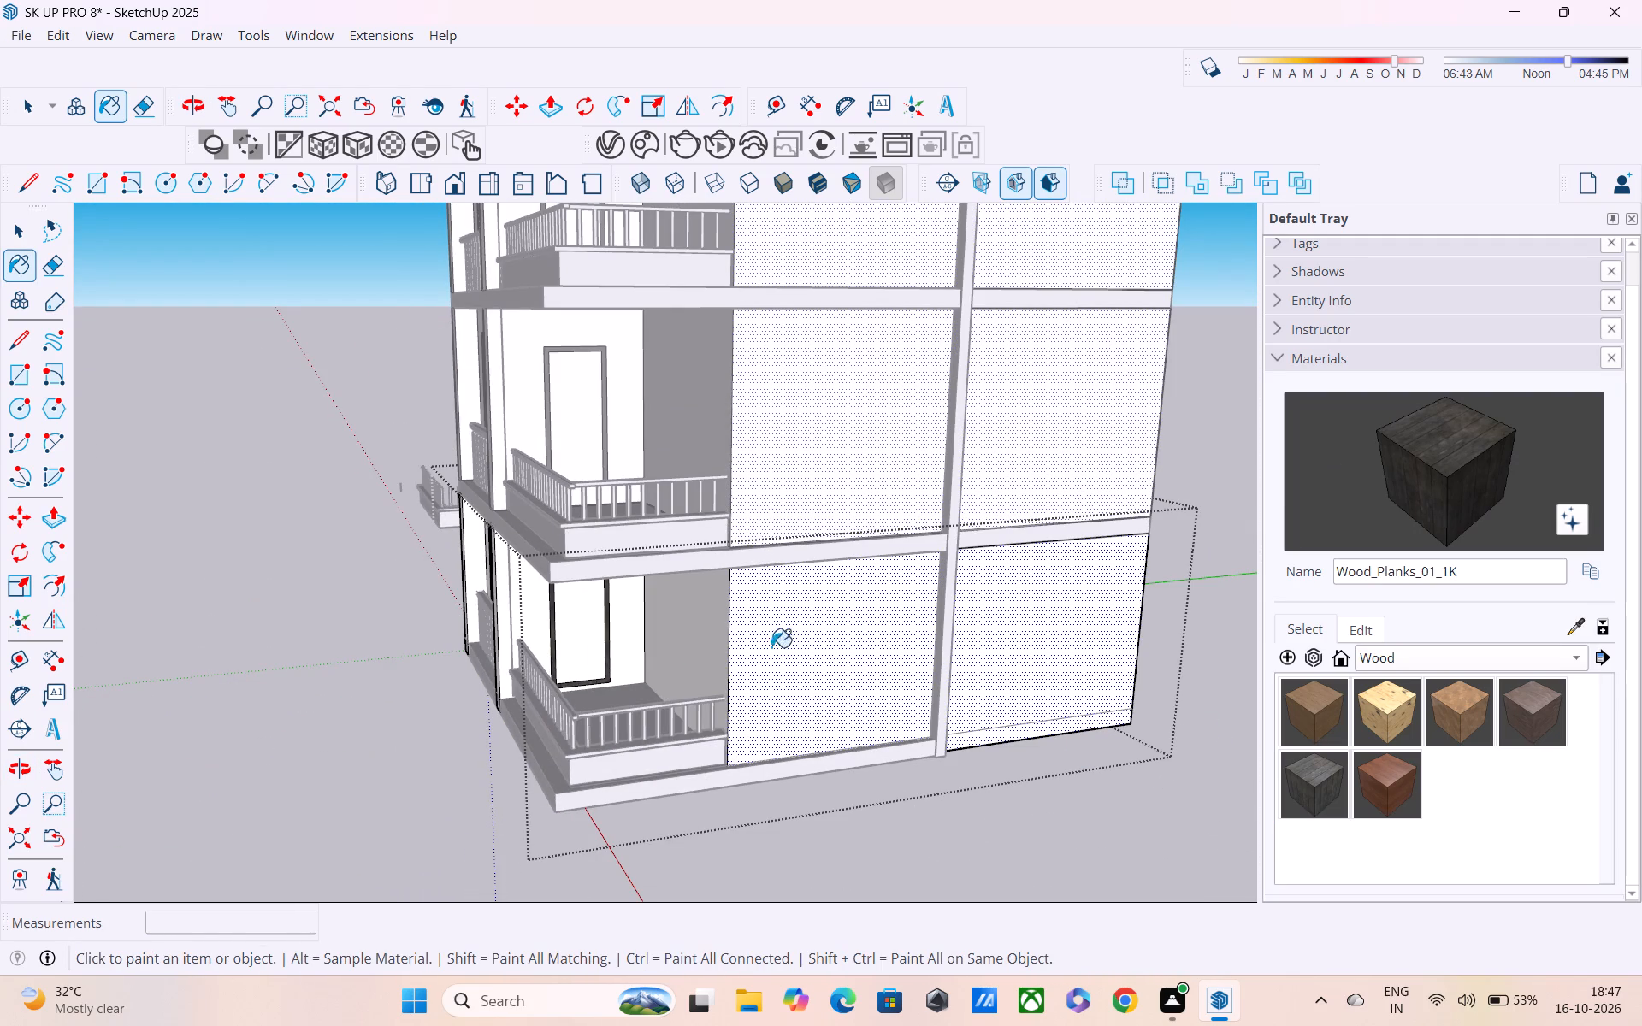
left_click(1409, 662)
left_click(1390, 469)
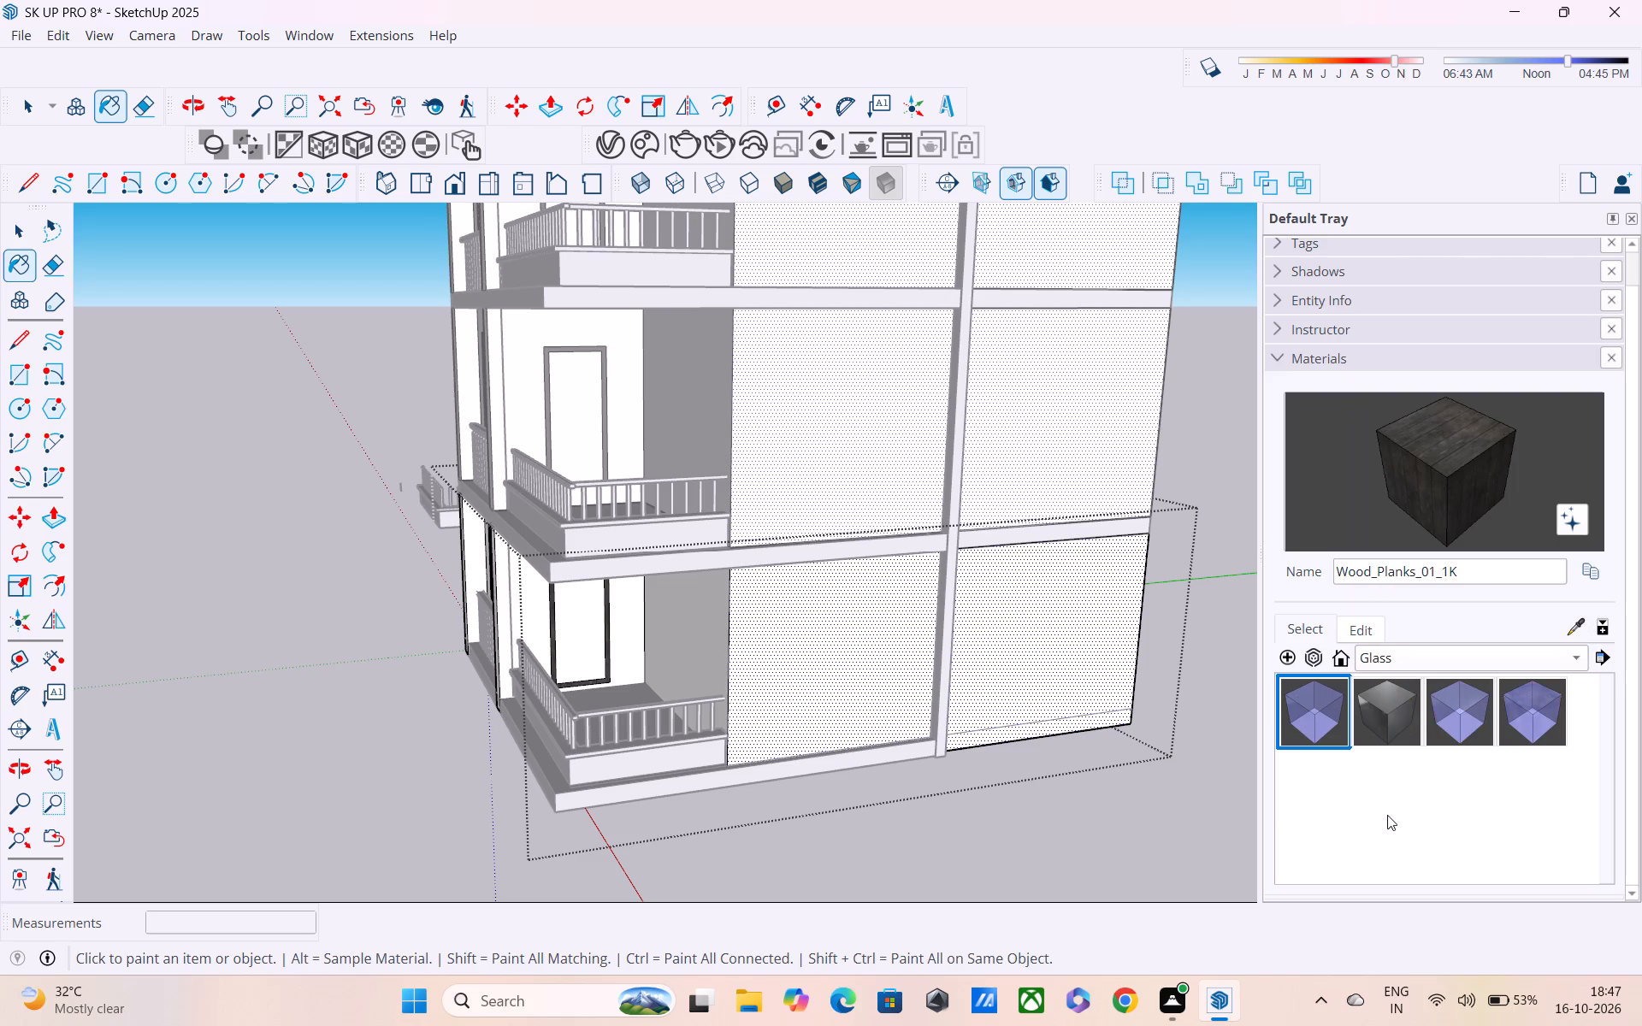
left_click(1379, 711)
middle_click_drag(698, 611, 473, 422)
scroll(540, 584, "up", 4)
scroll(614, 604, "up", 1)
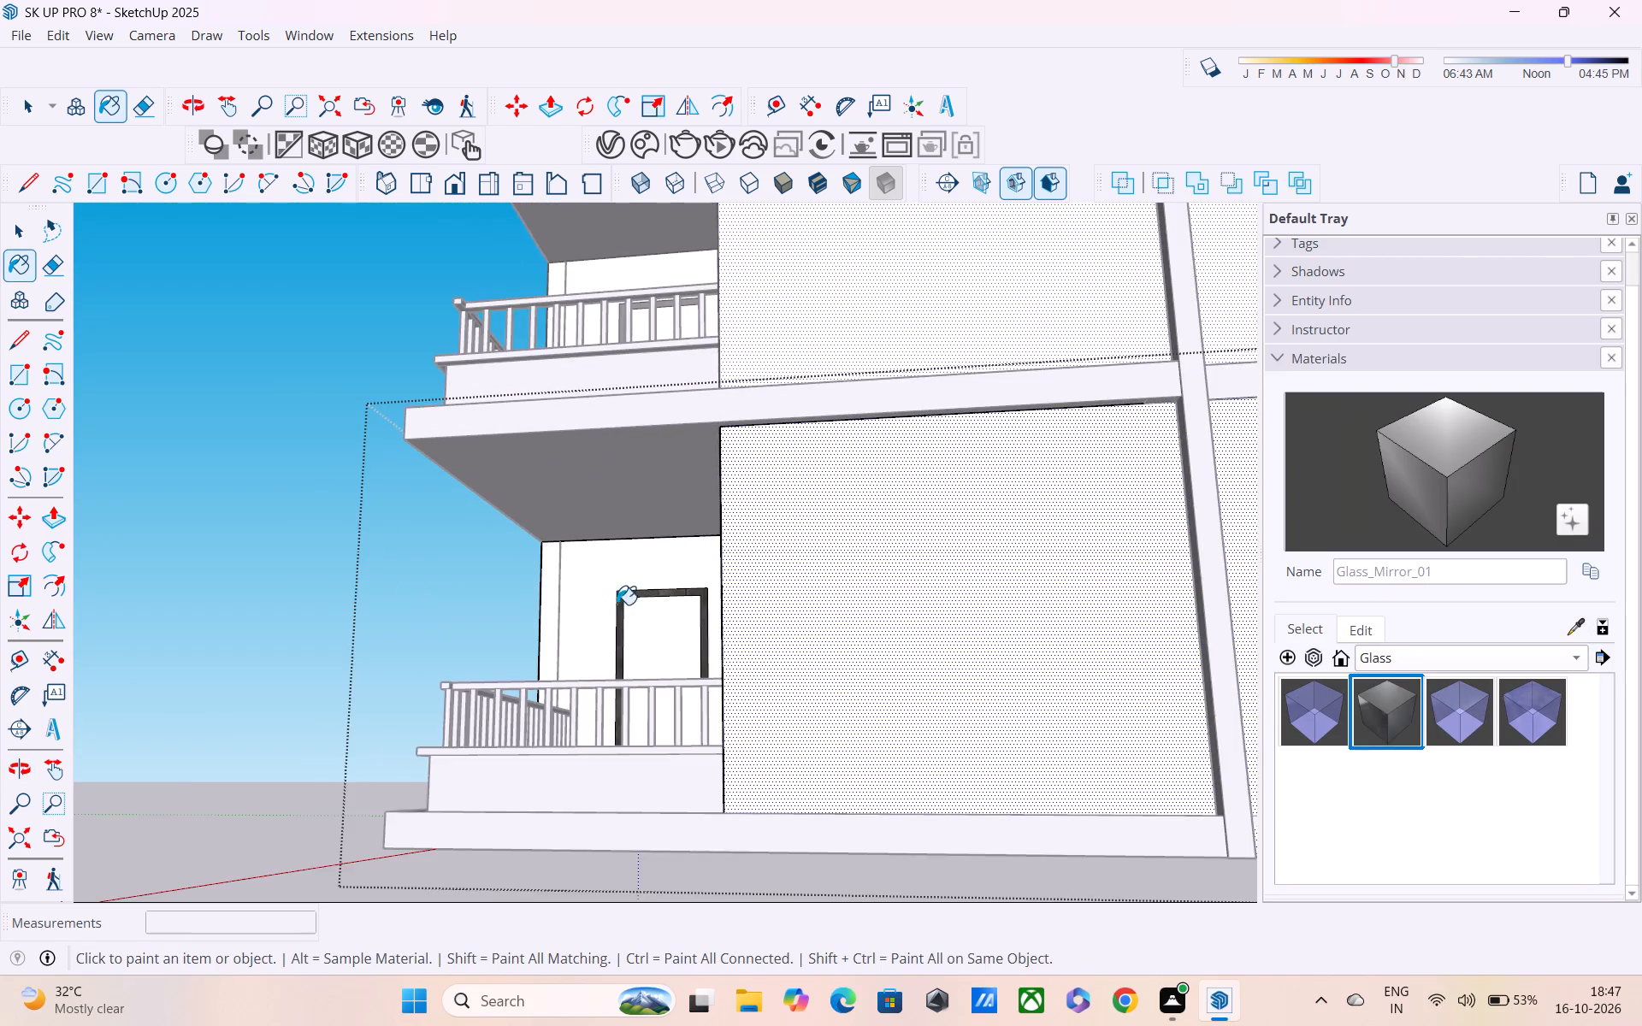
left_click(659, 635)
Examine the new corner-balcony doors and the blank outer wall beside the balconies.
middle_click_drag(676, 614, 883, 800)
scroll(818, 600, "down", 7)
middle_click_drag(783, 482, 865, 488)
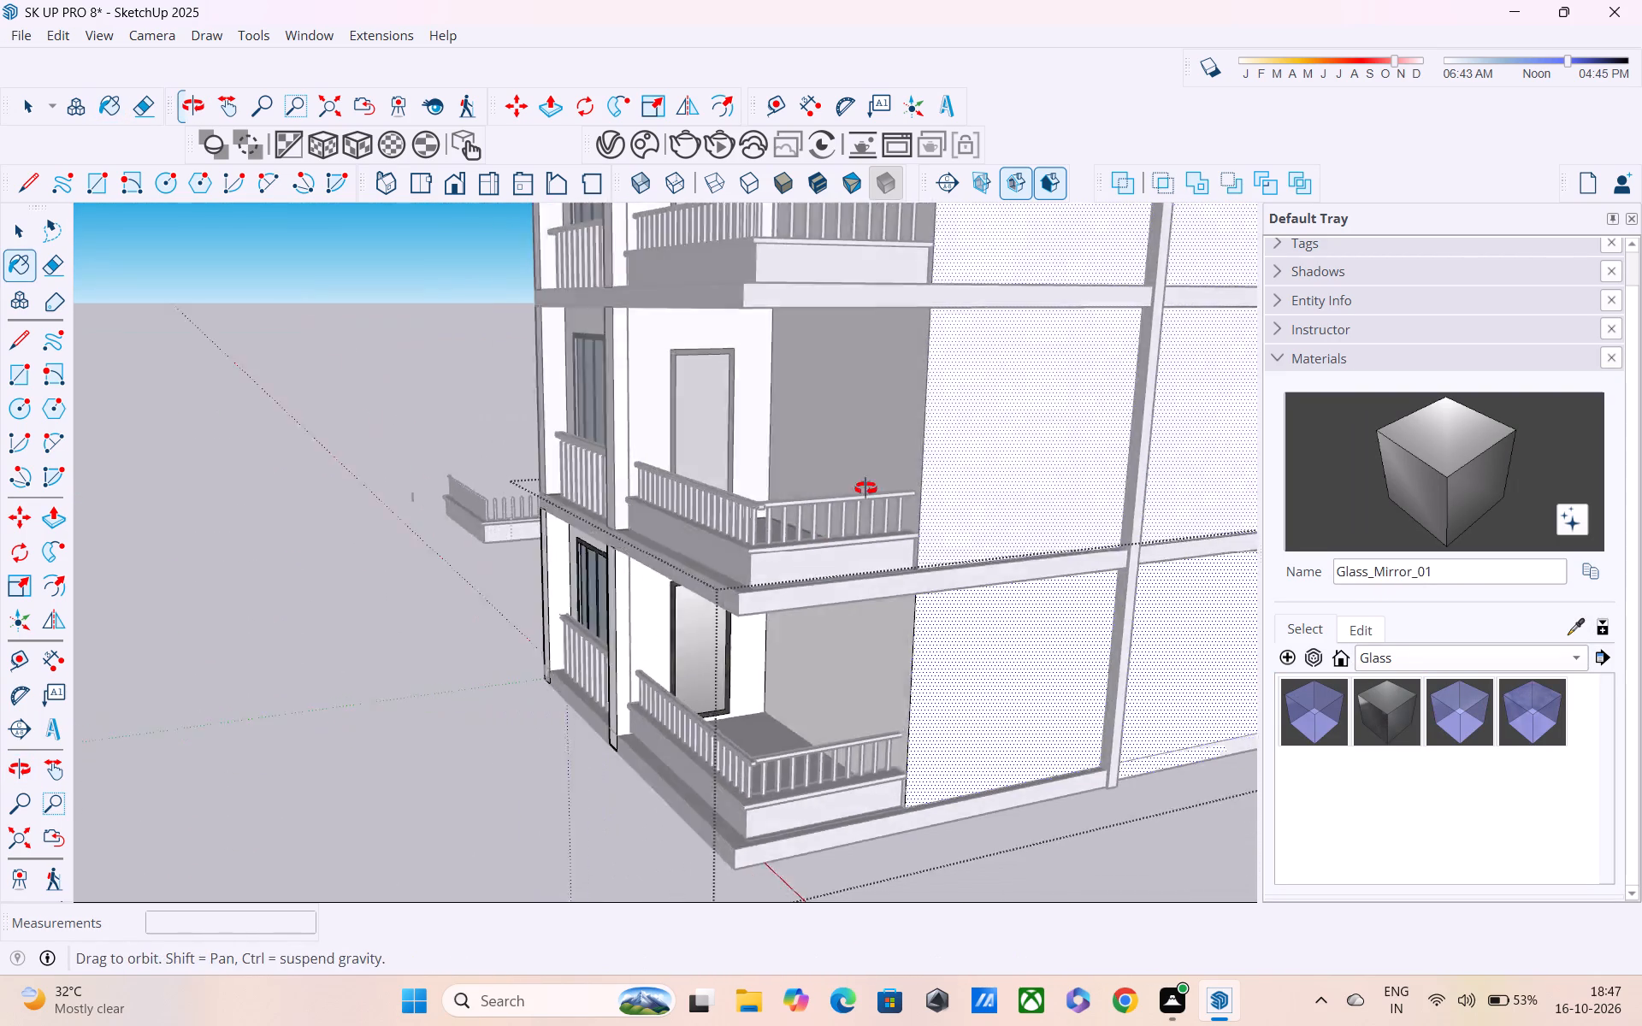
middle_click_drag(865, 488, 1034, 446)
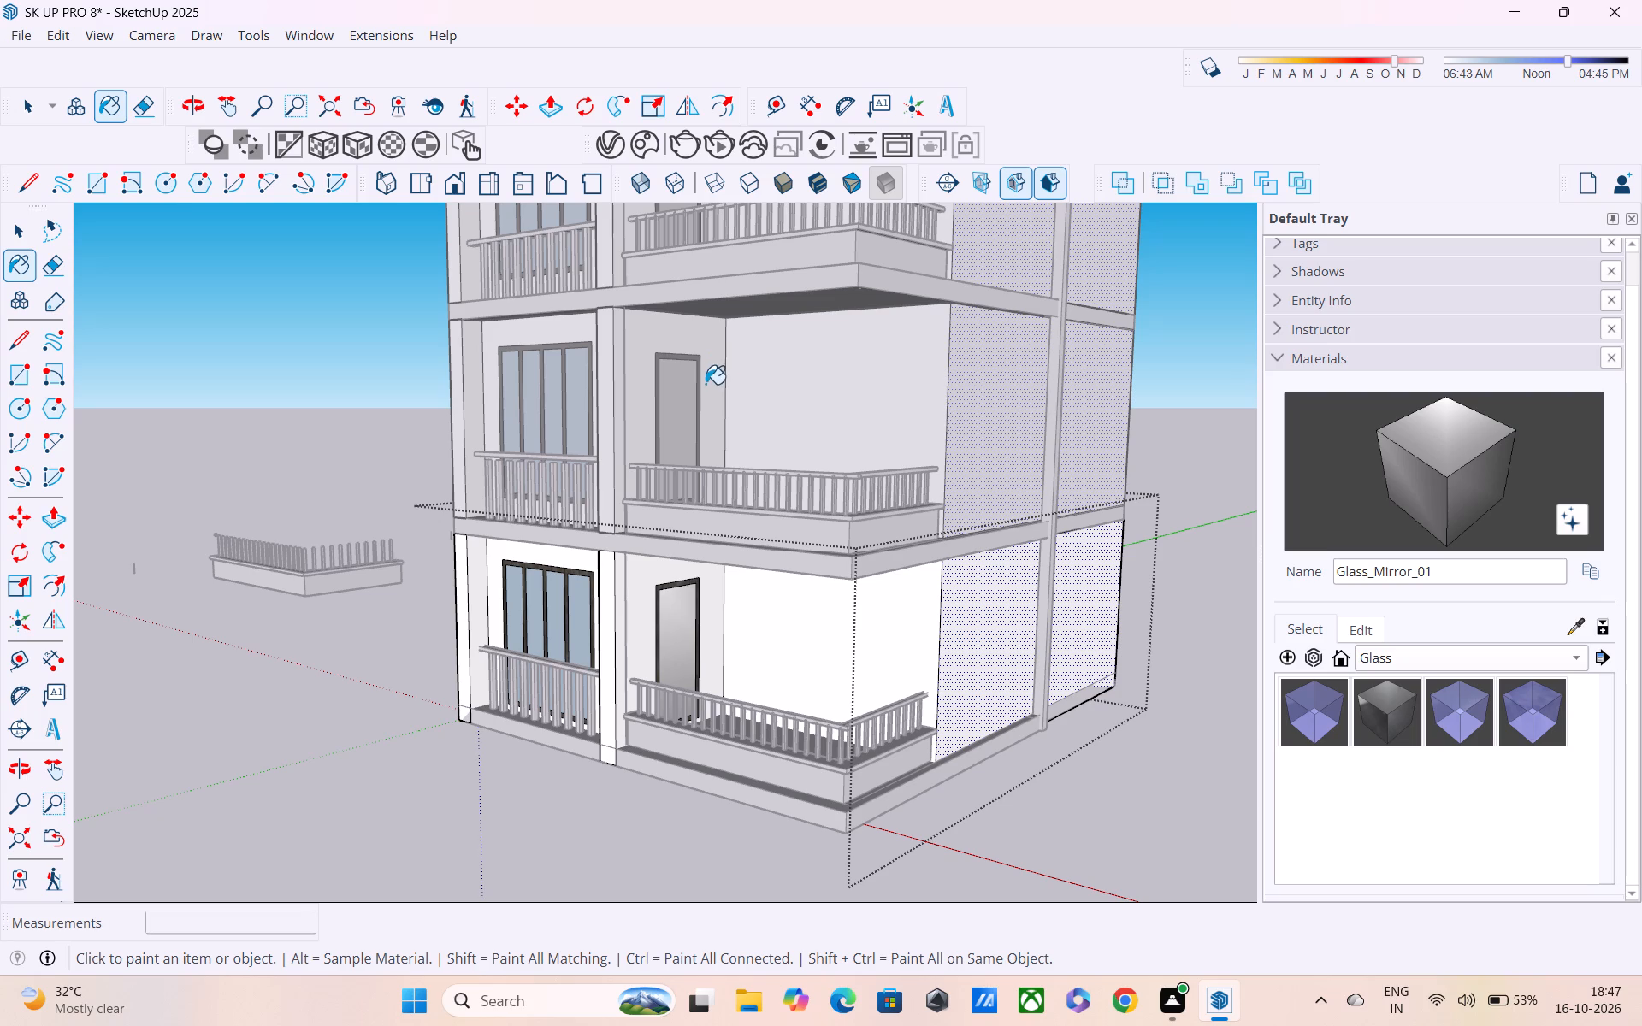
key("Escape")
key("space")
middle_click_drag(1019, 501, 812, 433)
key("space")
middle_click_drag(1135, 478, 856, 478)
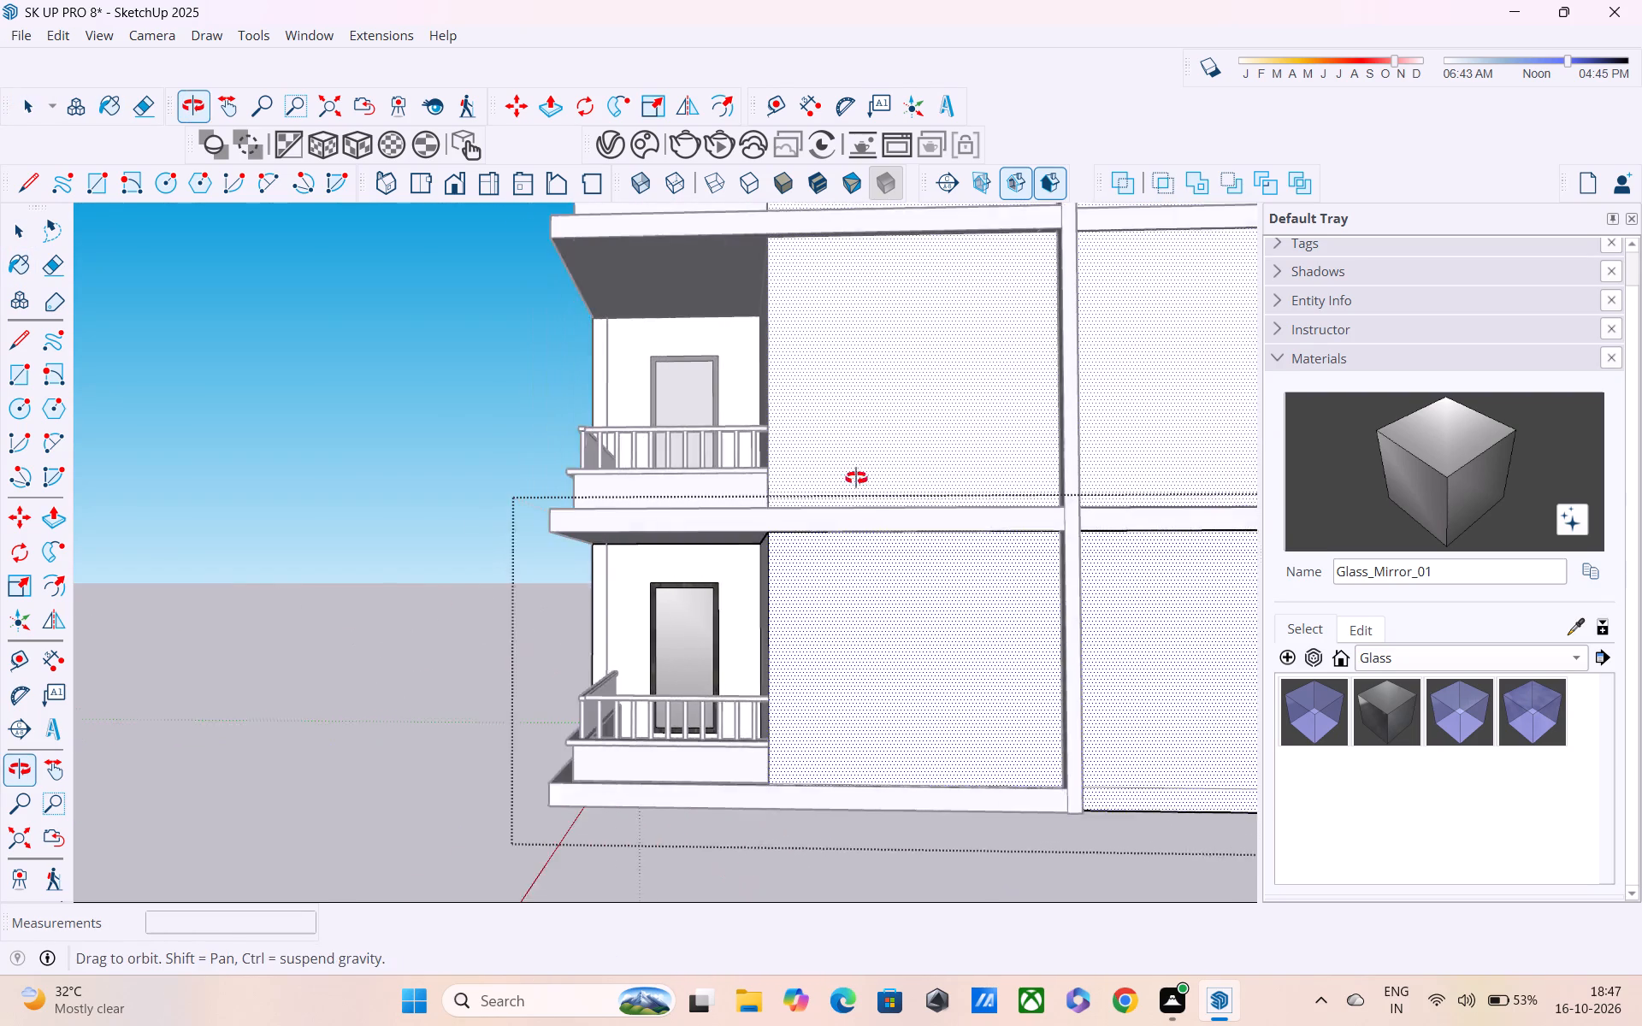
middle_click_drag(856, 478, 851, 475)
scroll(851, 475, "down", 3)
middle_click_drag(851, 475, 851, 526)
scroll(894, 532, "up", 4)
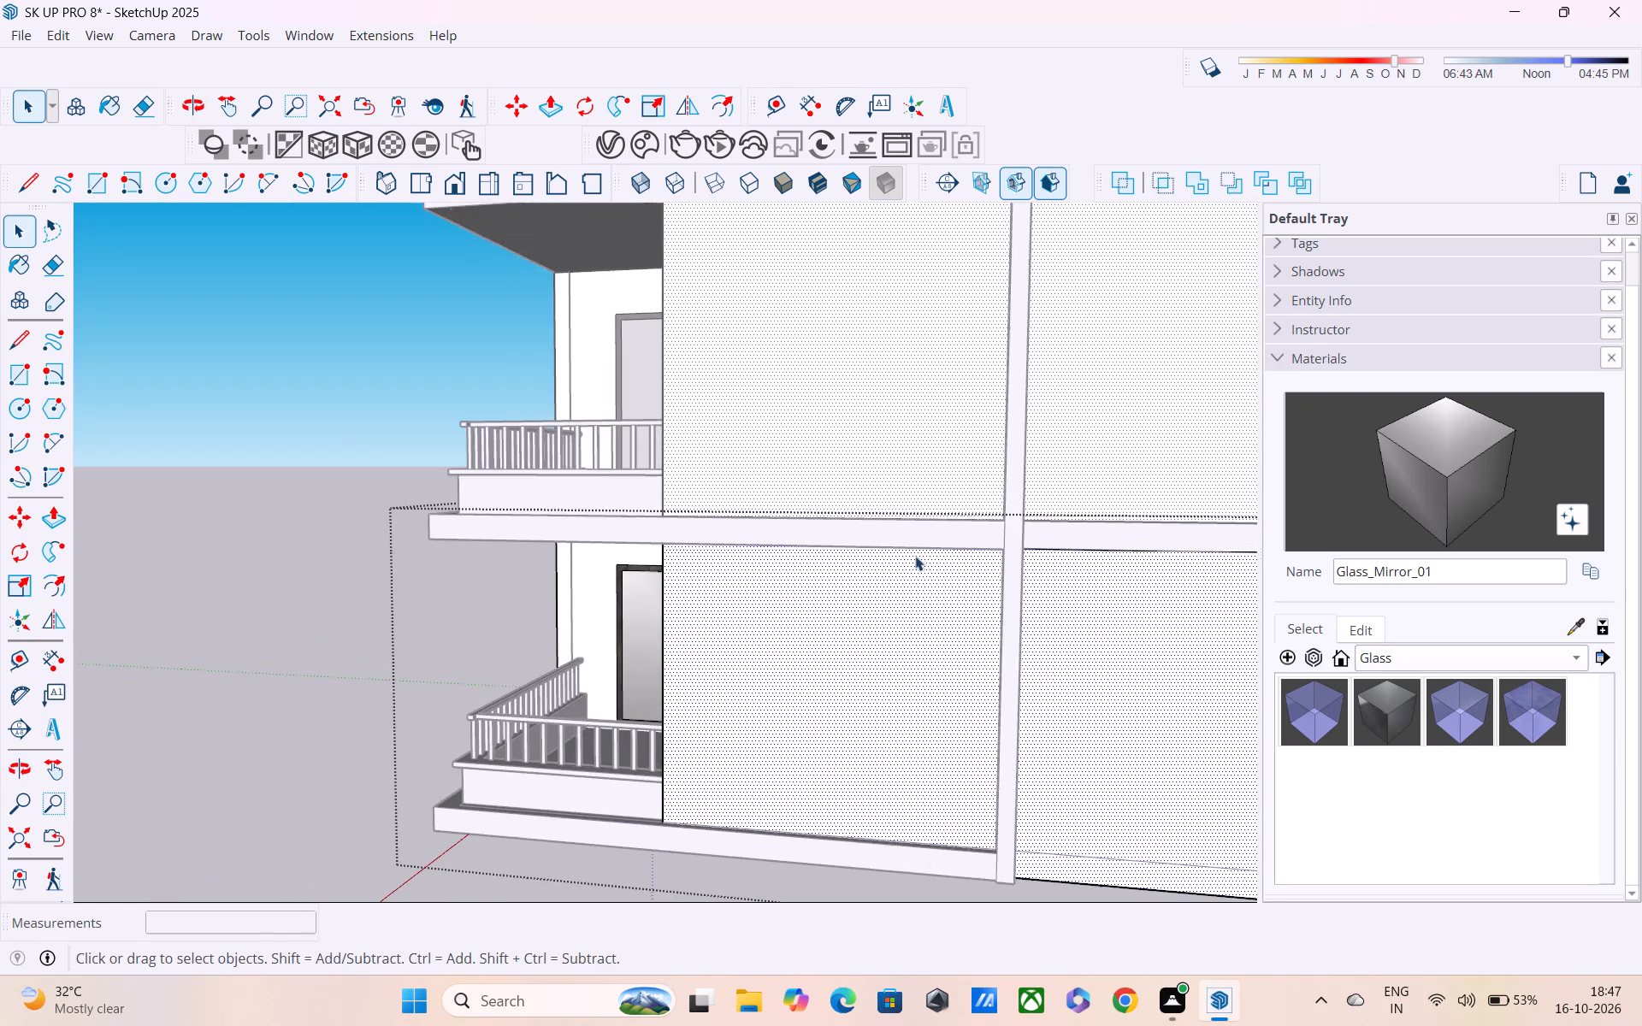
middle_click_drag(918, 590, 964, 514)
scroll(964, 514, "up", 3)
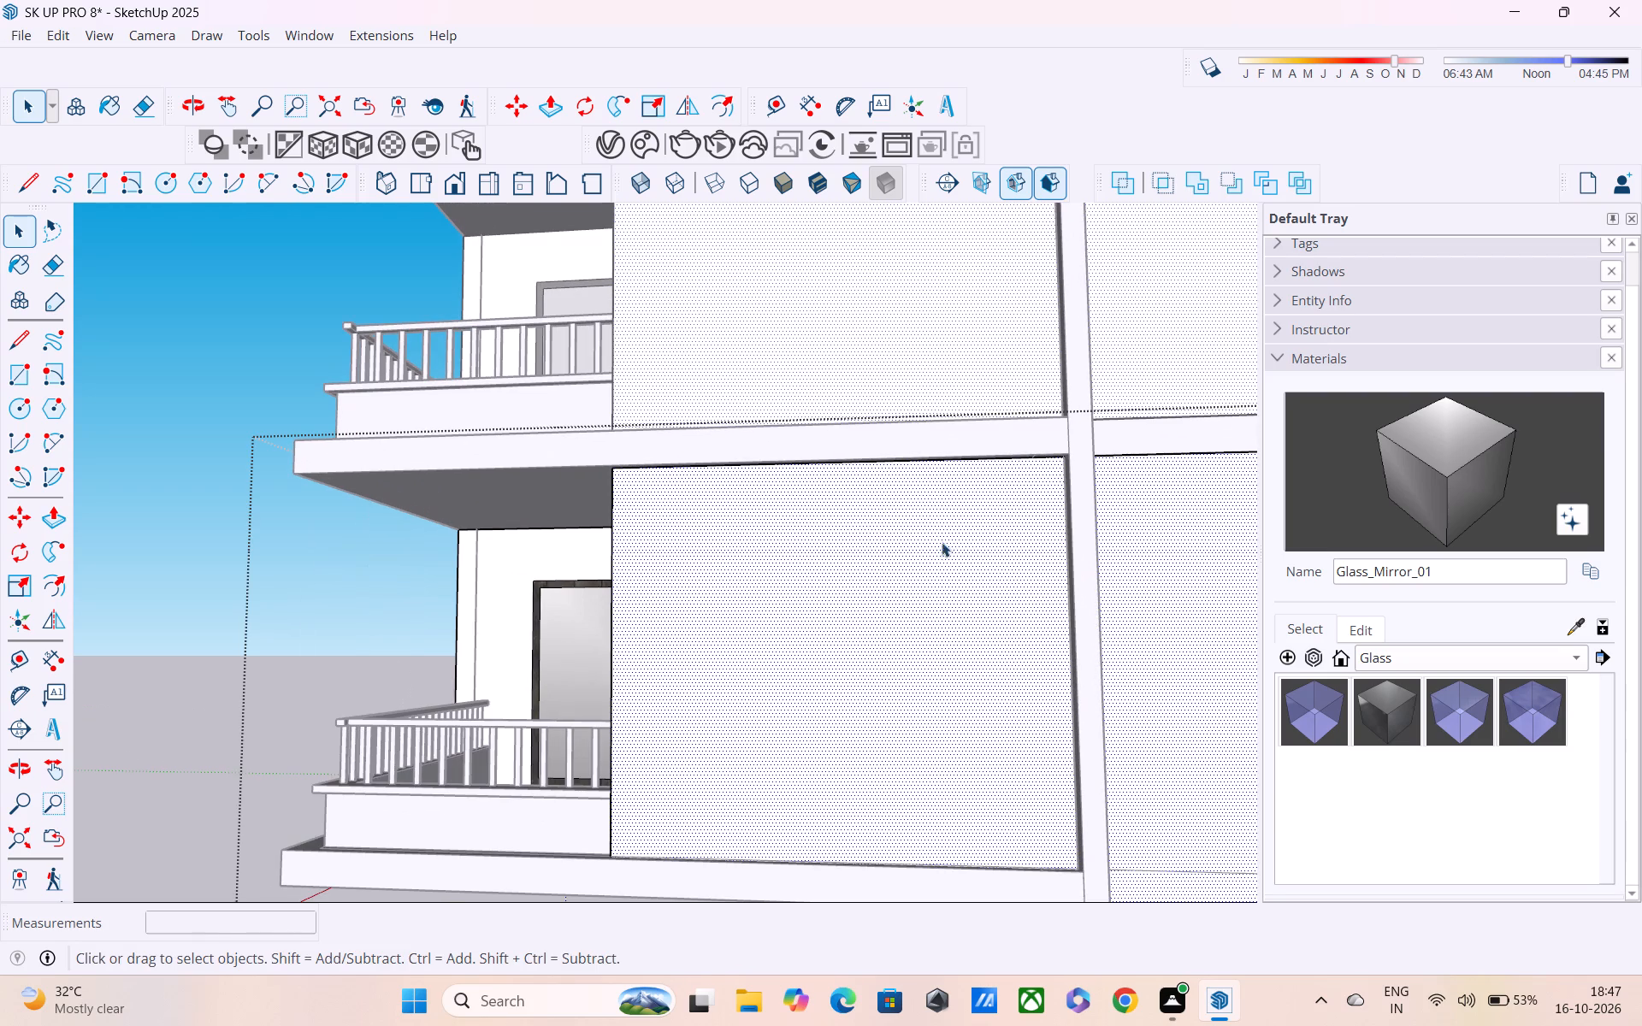
Reopen the ground-floor storey and draw a nearly square window rectangle on the blank outer wall beside the corner balcony.
key("r")
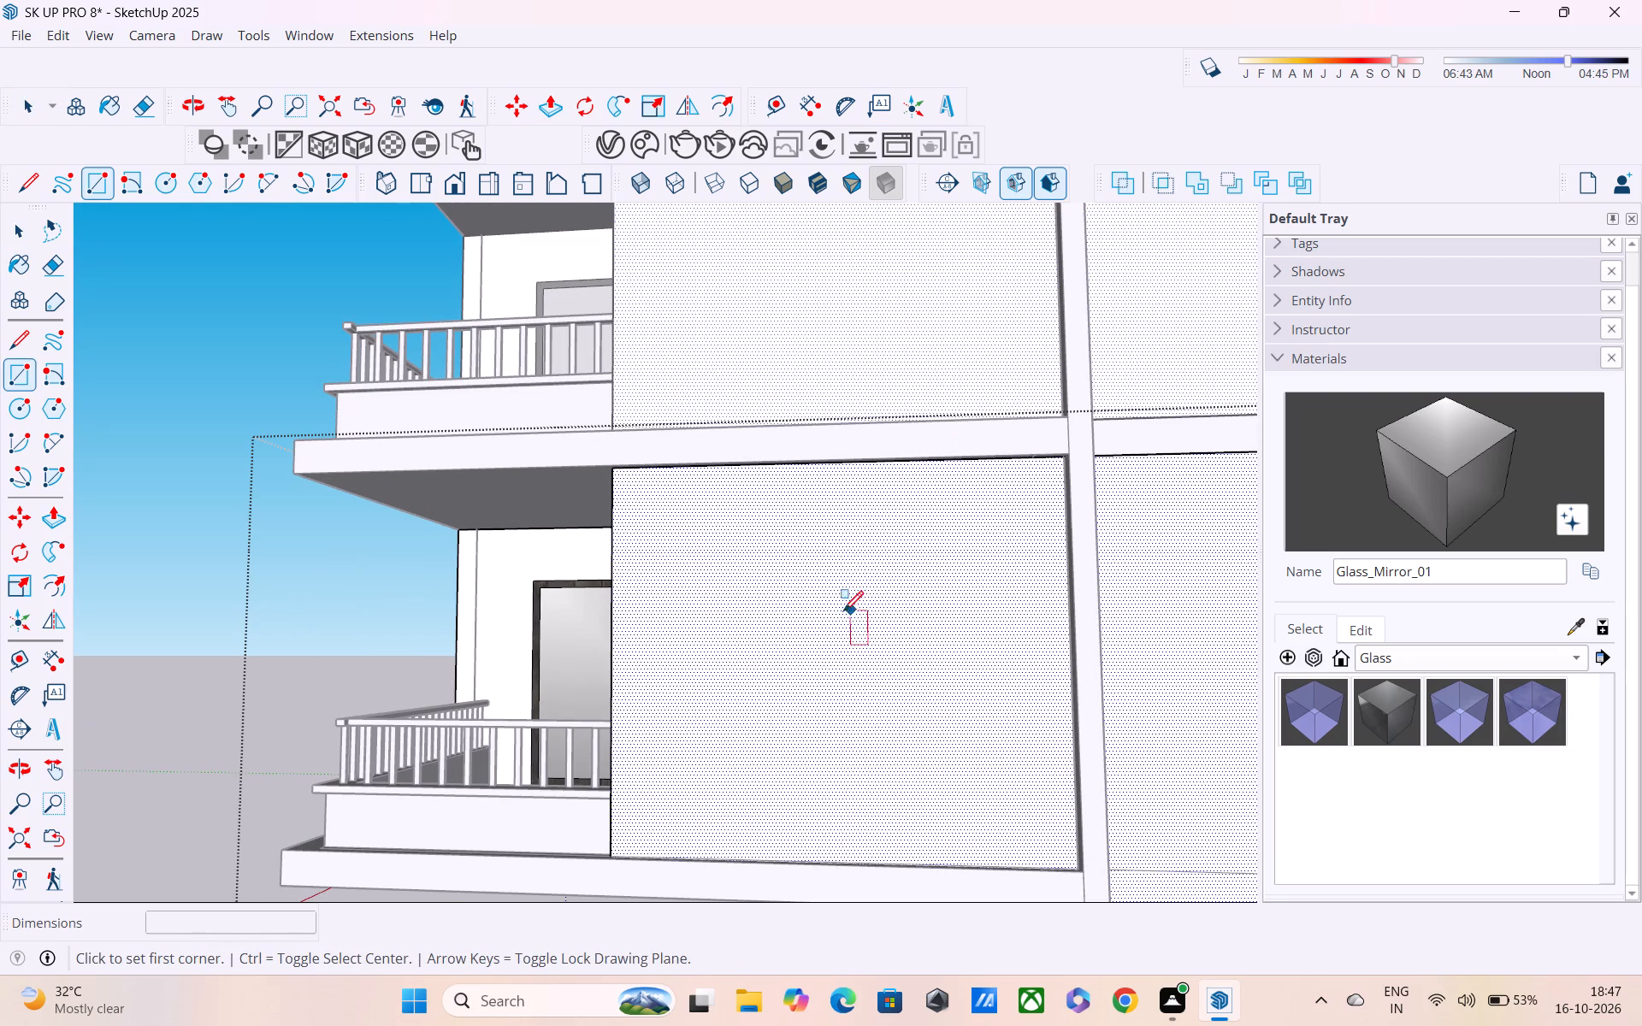
key("space")
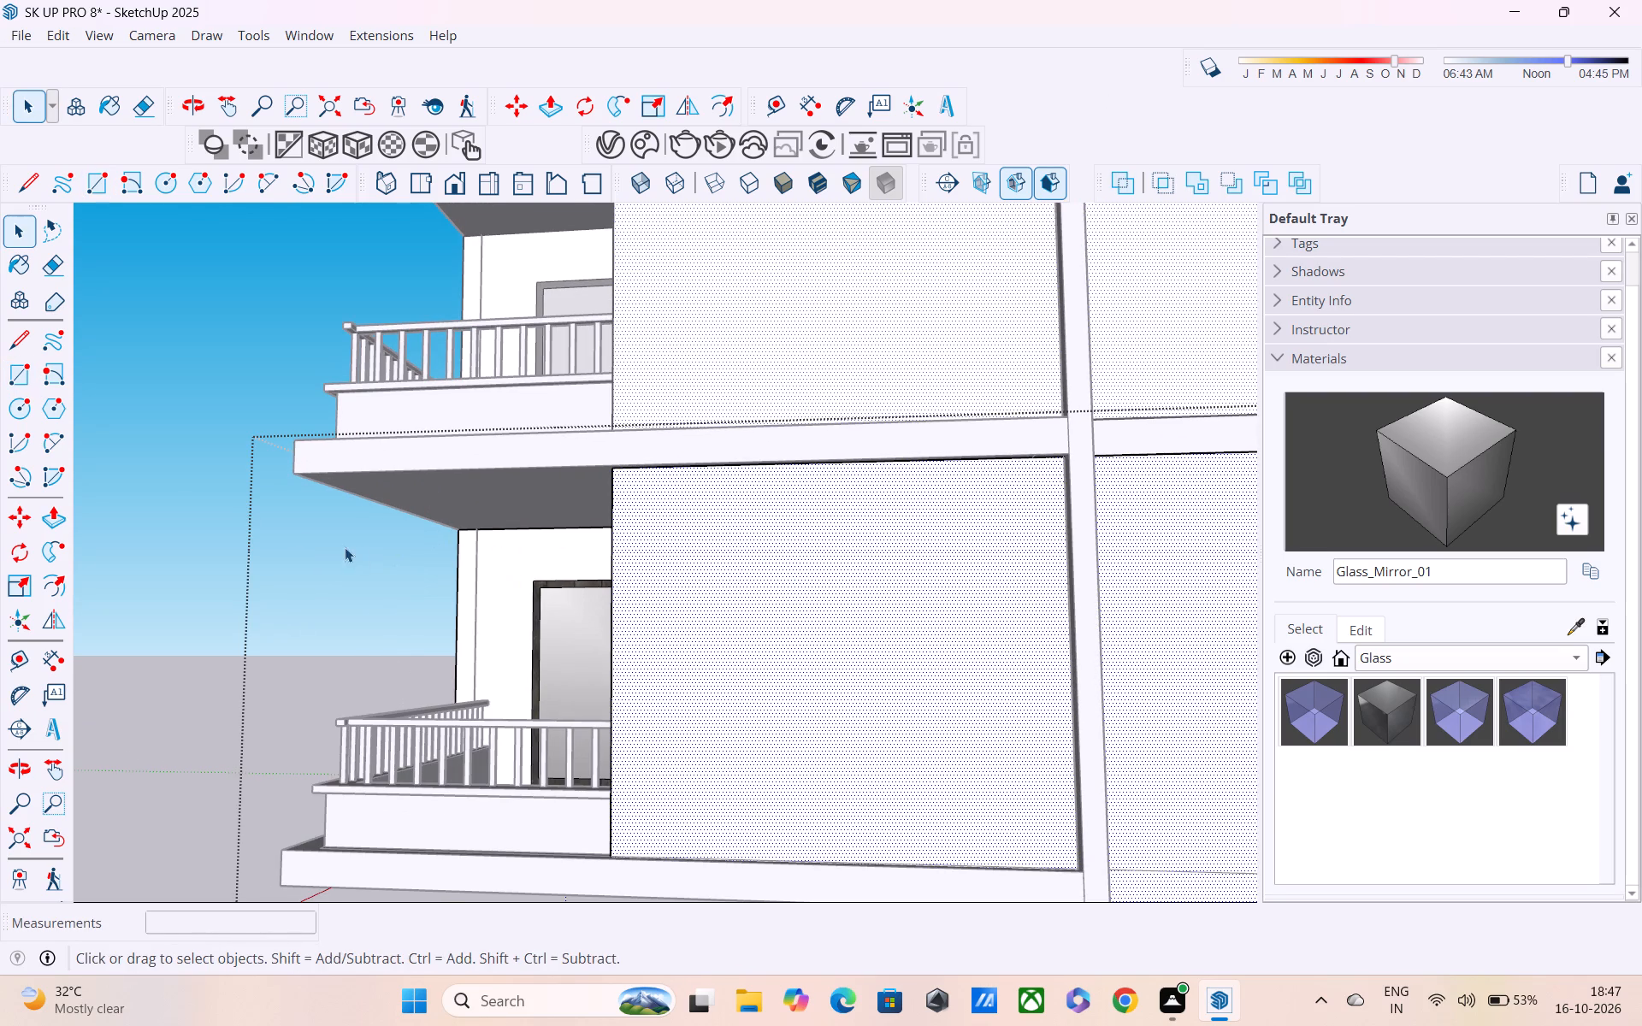
left_click(143, 475)
double_click(730, 624)
middle_click_drag(753, 663, 814, 614)
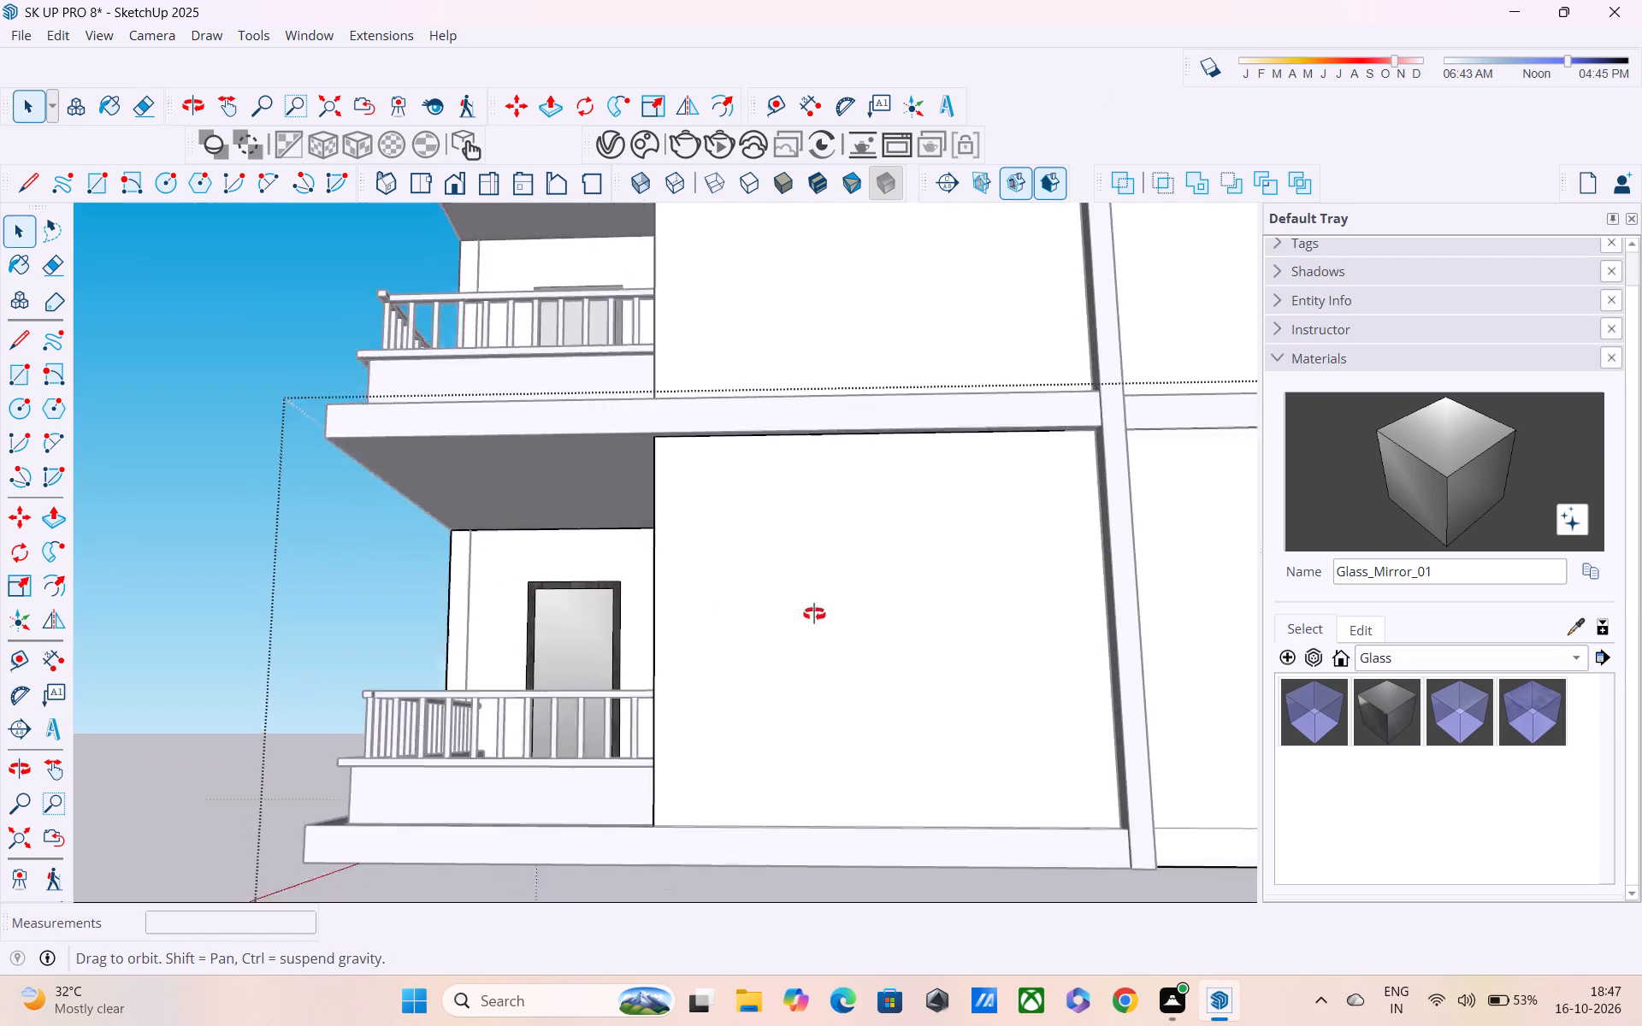
middle_click_drag(814, 614, 831, 604)
key("r")
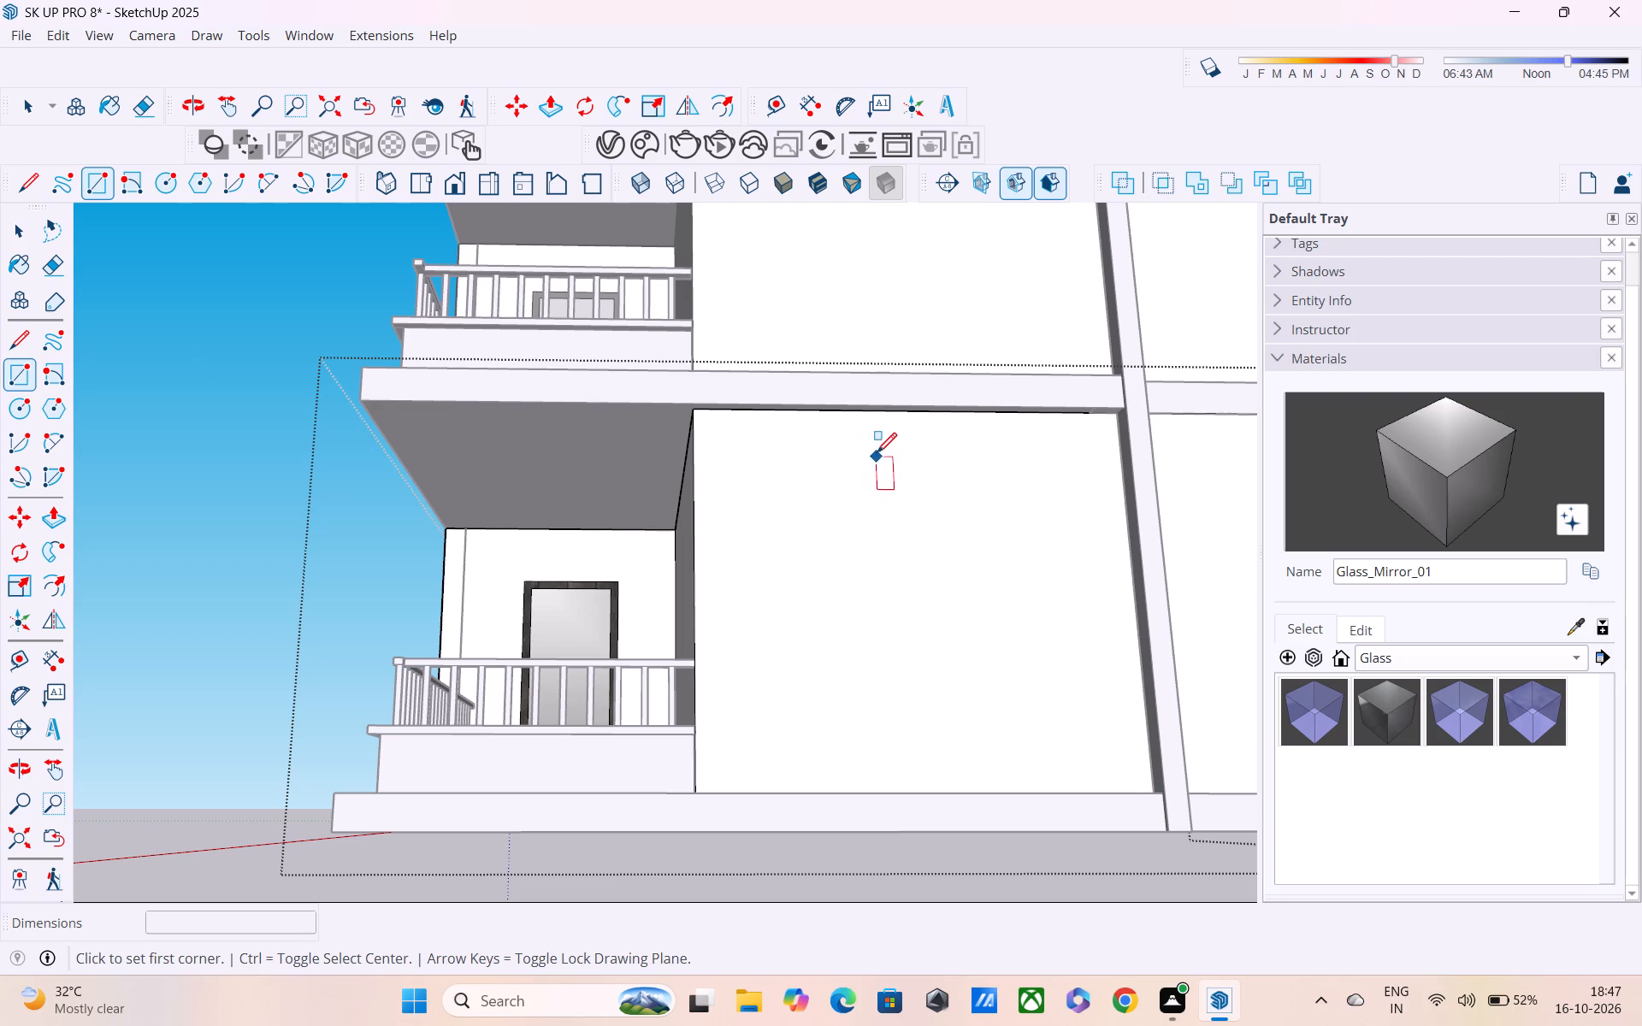
left_click(877, 454)
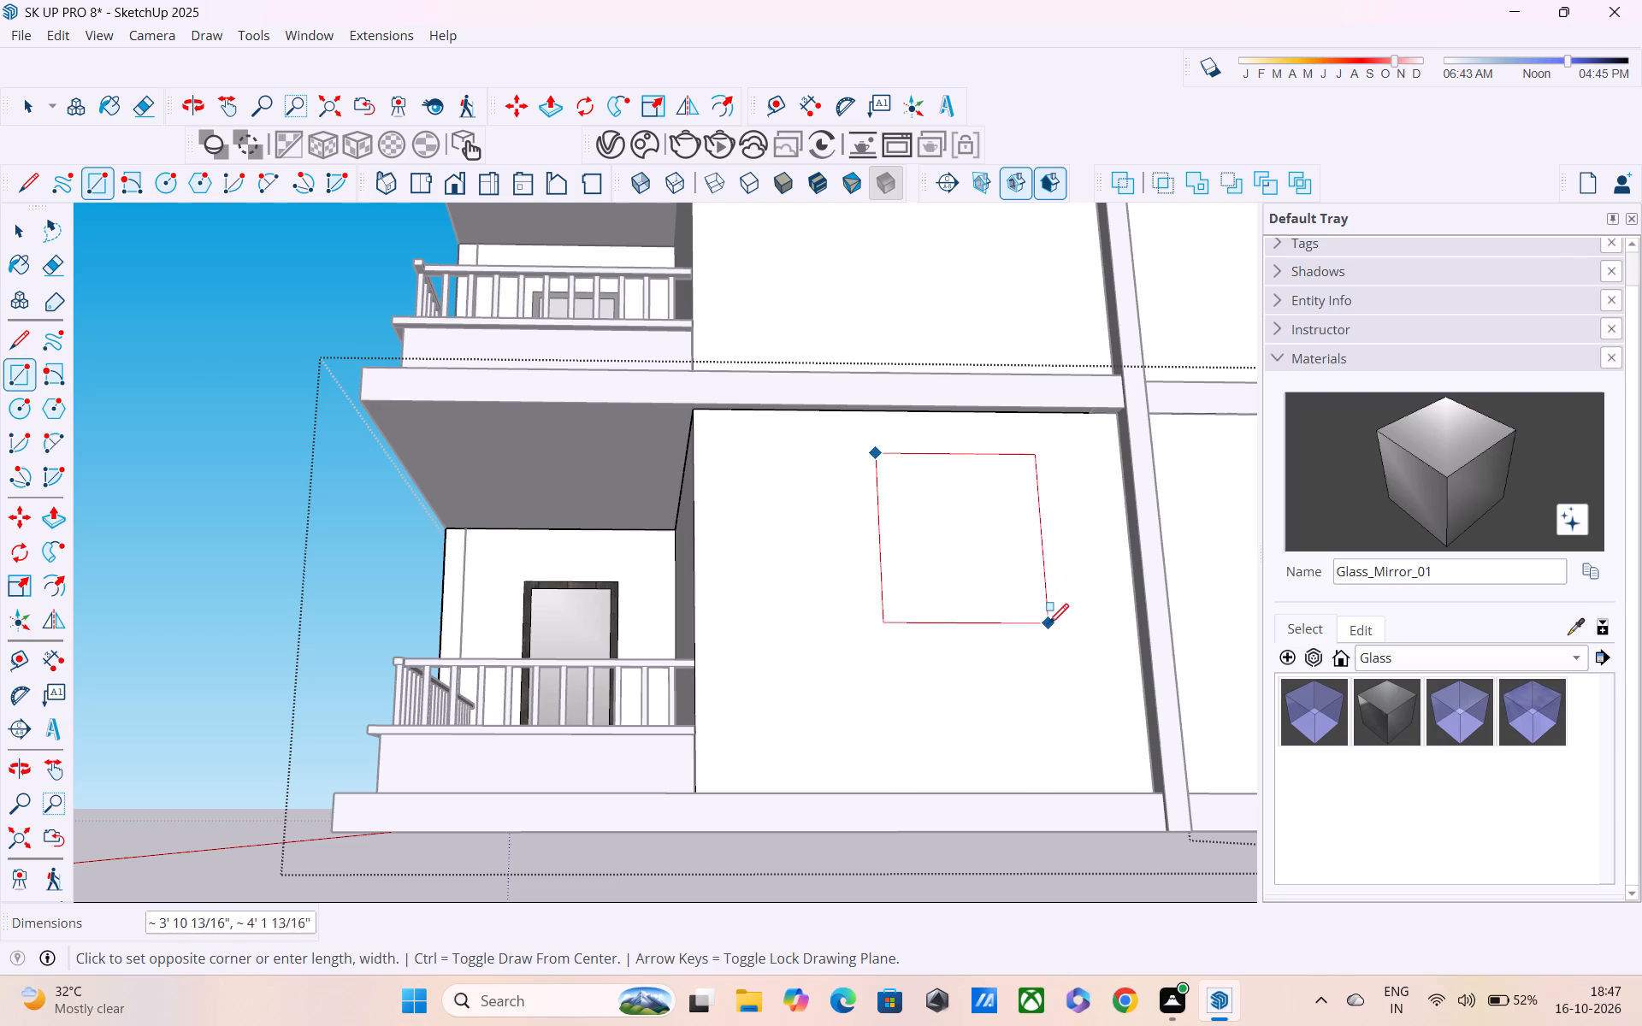
left_click(1074, 628)
Offset the ground-floor window rectangle's outline about 3 3/4" inward to form its frame.
middle_click_drag(1042, 622, 1042, 696)
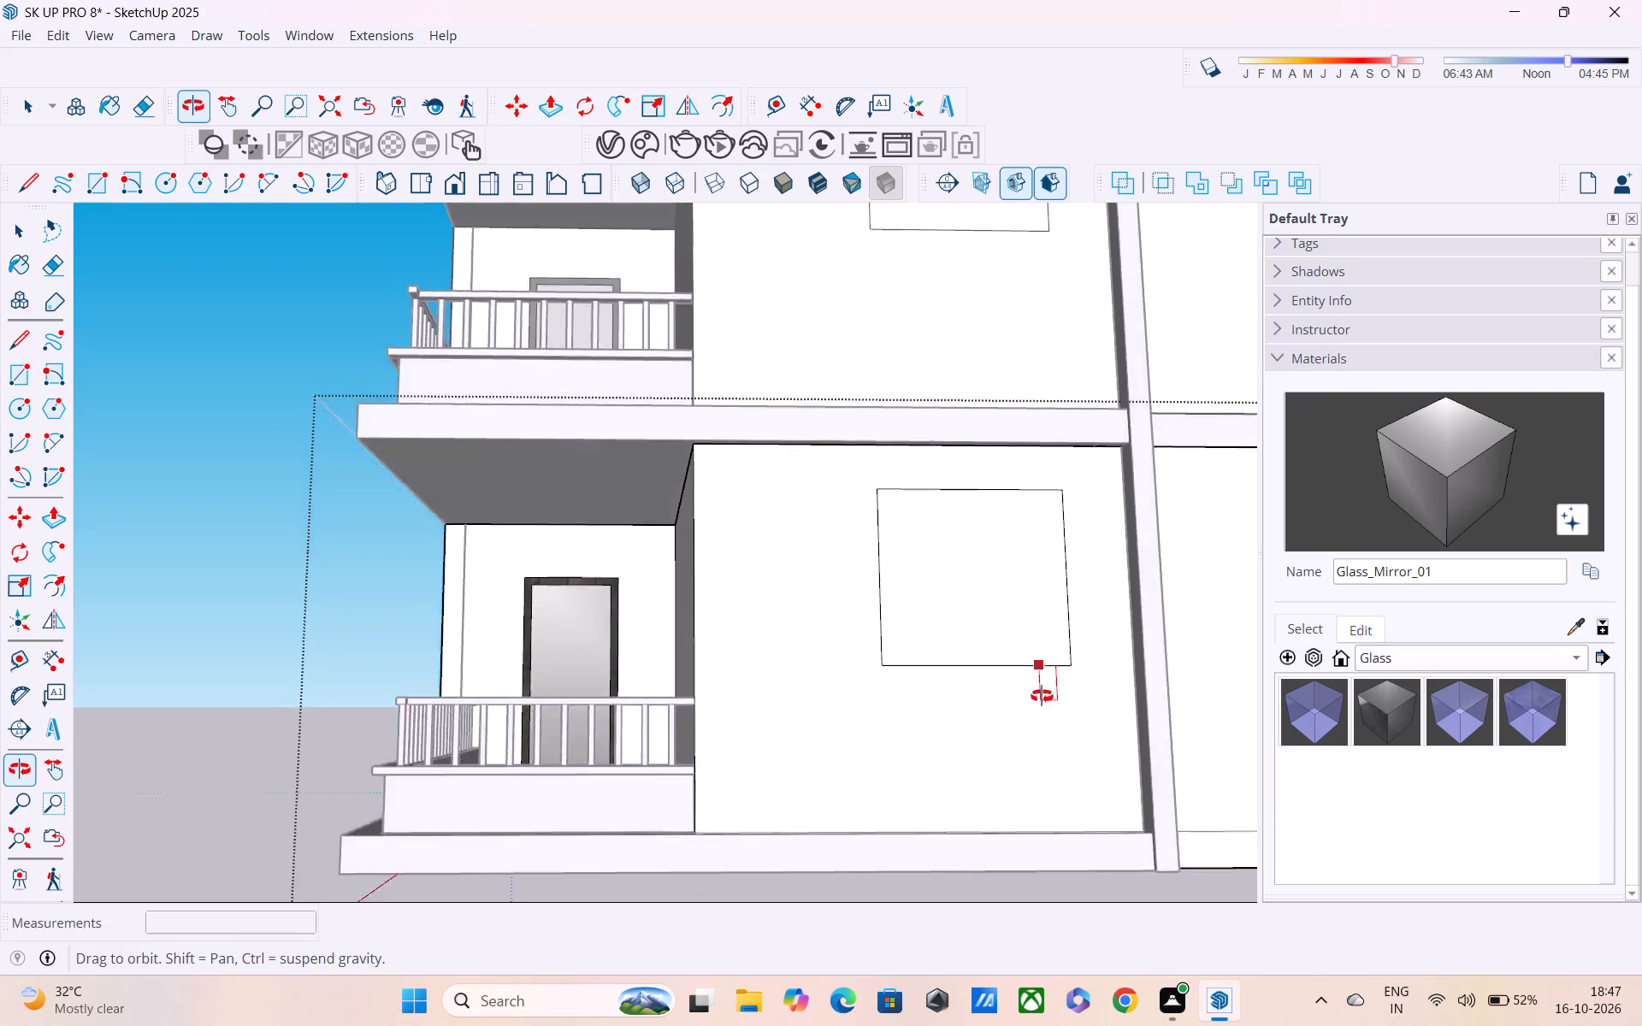
middle_click_drag(1042, 696, 1036, 712)
scroll(975, 642, "up", 3)
scroll(968, 630, "down", 4)
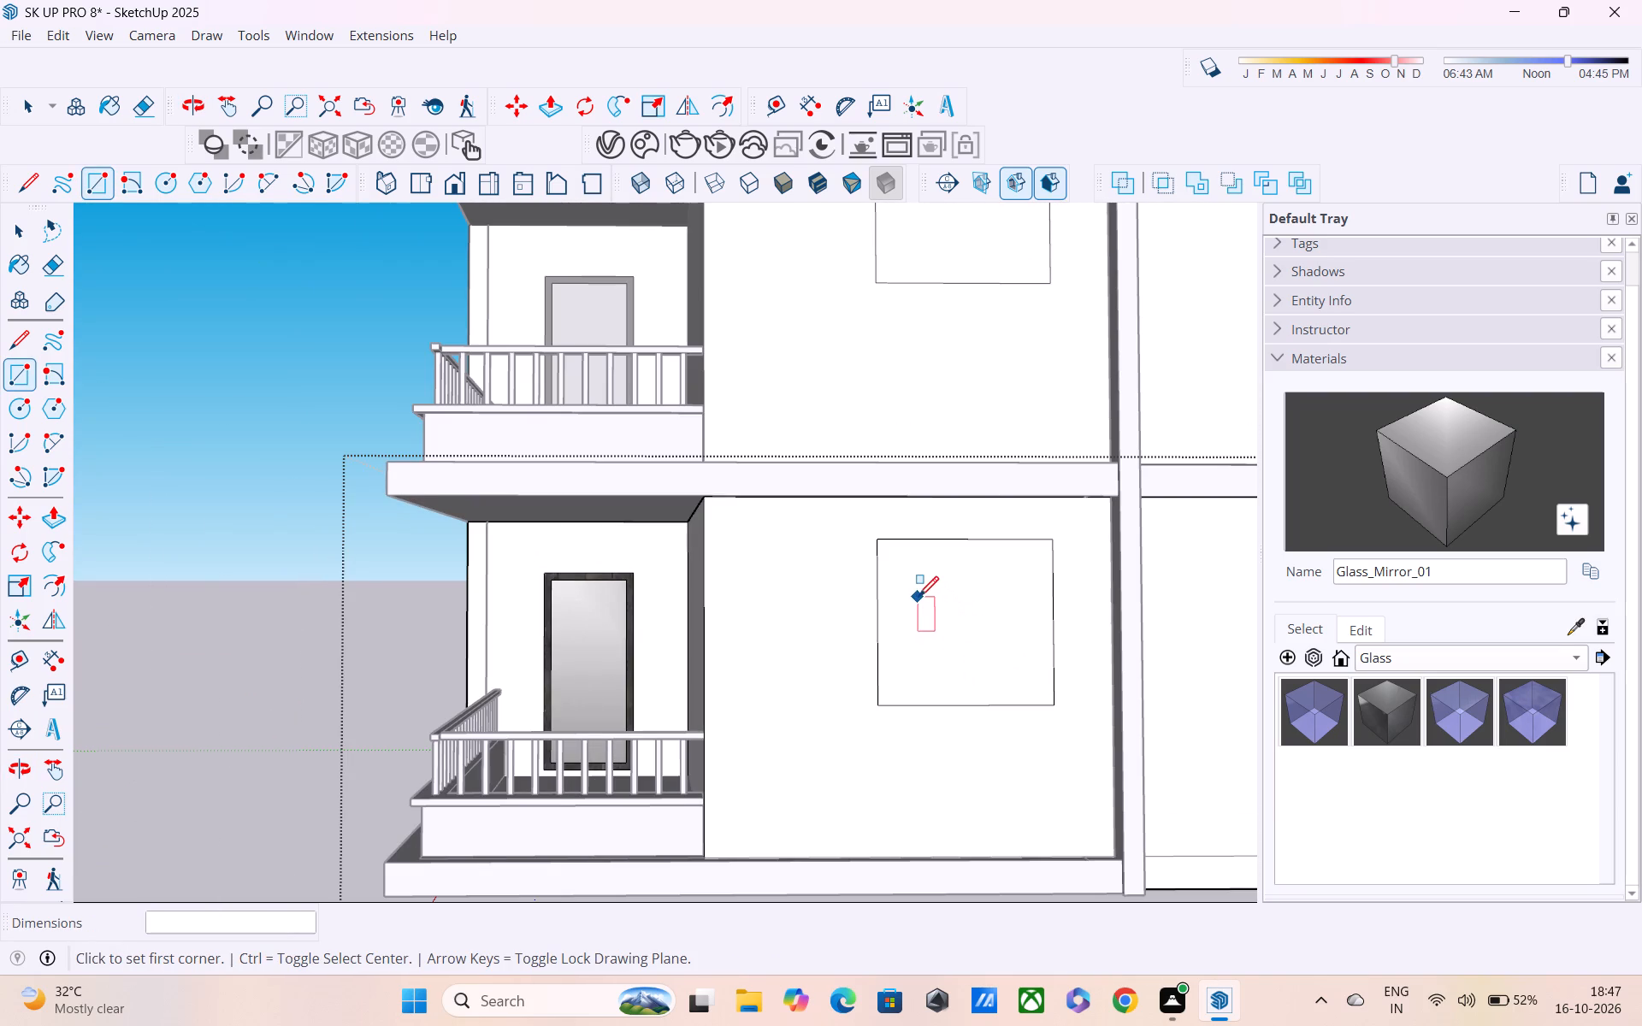
key("f")
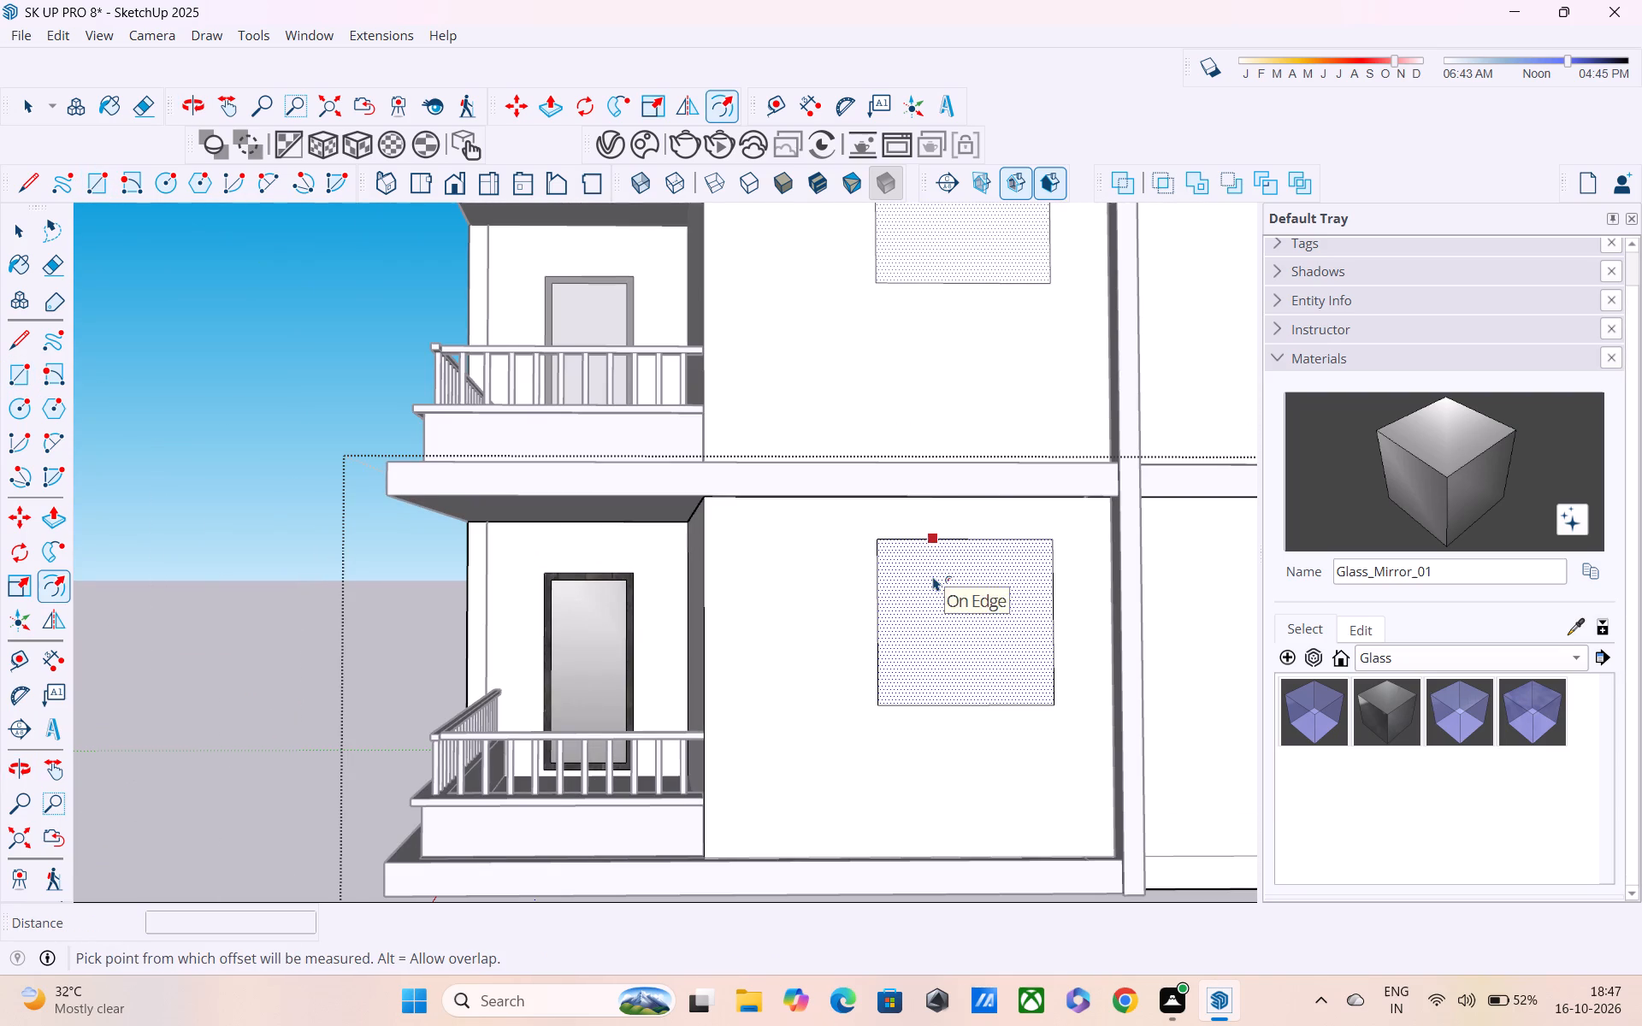
left_click(934, 586)
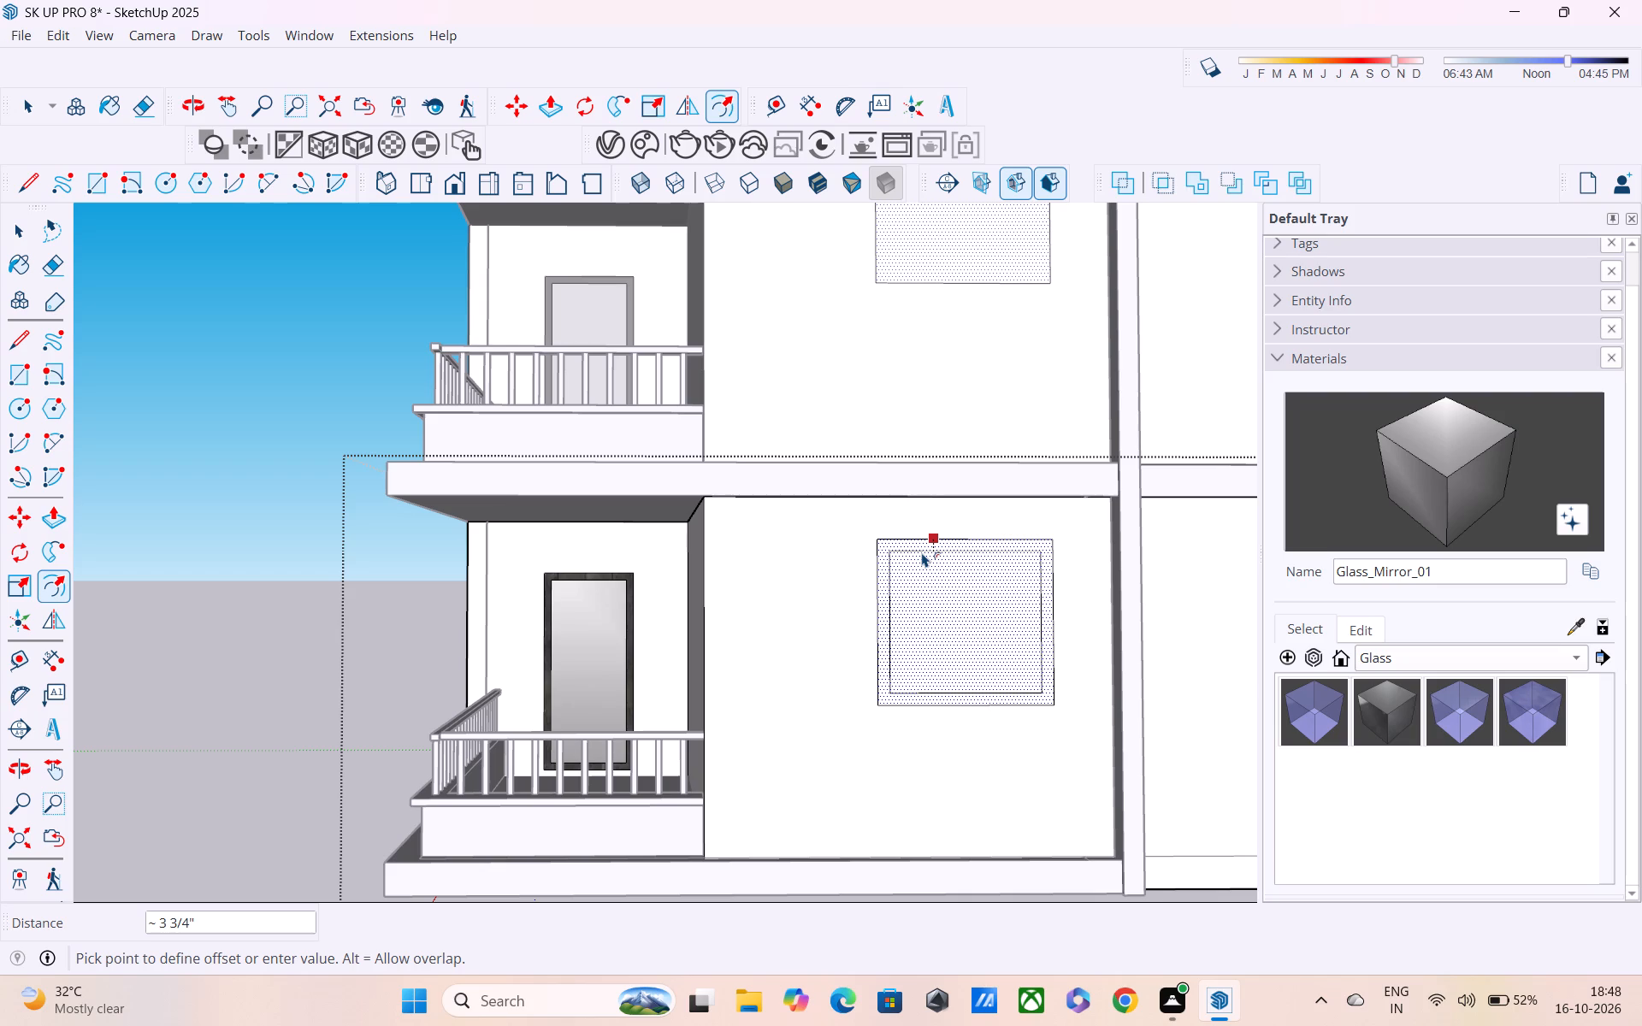
left_click(922, 552)
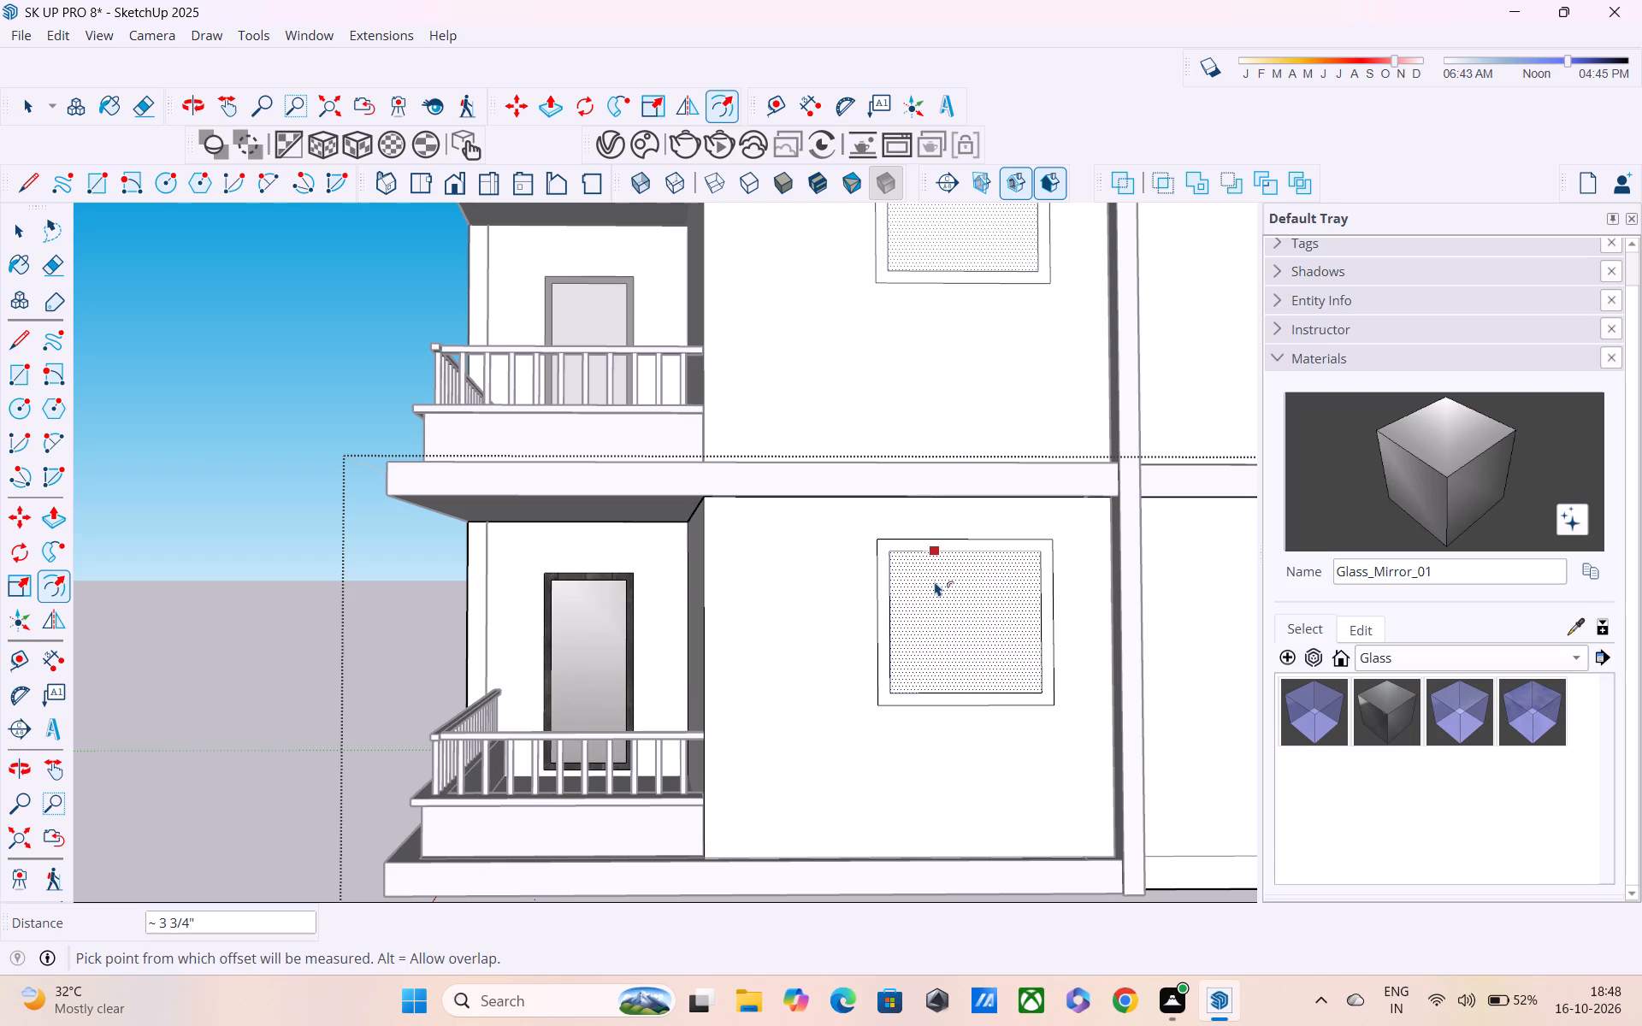
Divide the ground-floor window's inner panel with a vertical line down its middle.
key("l")
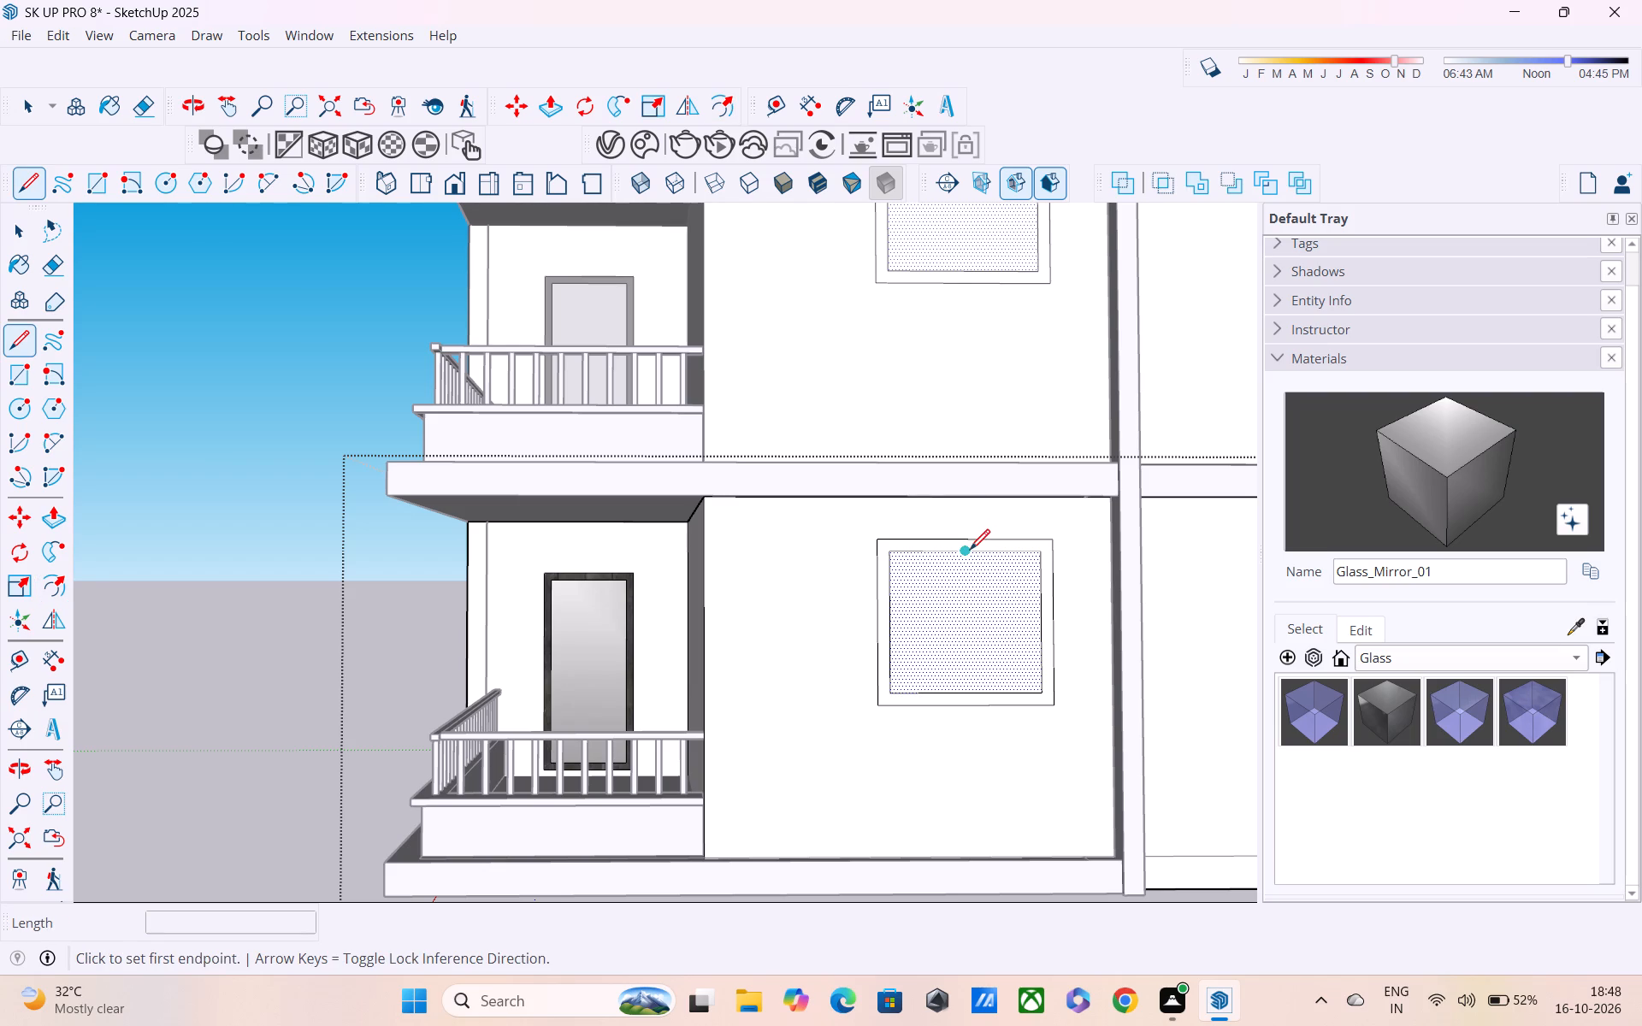
left_click(962, 557)
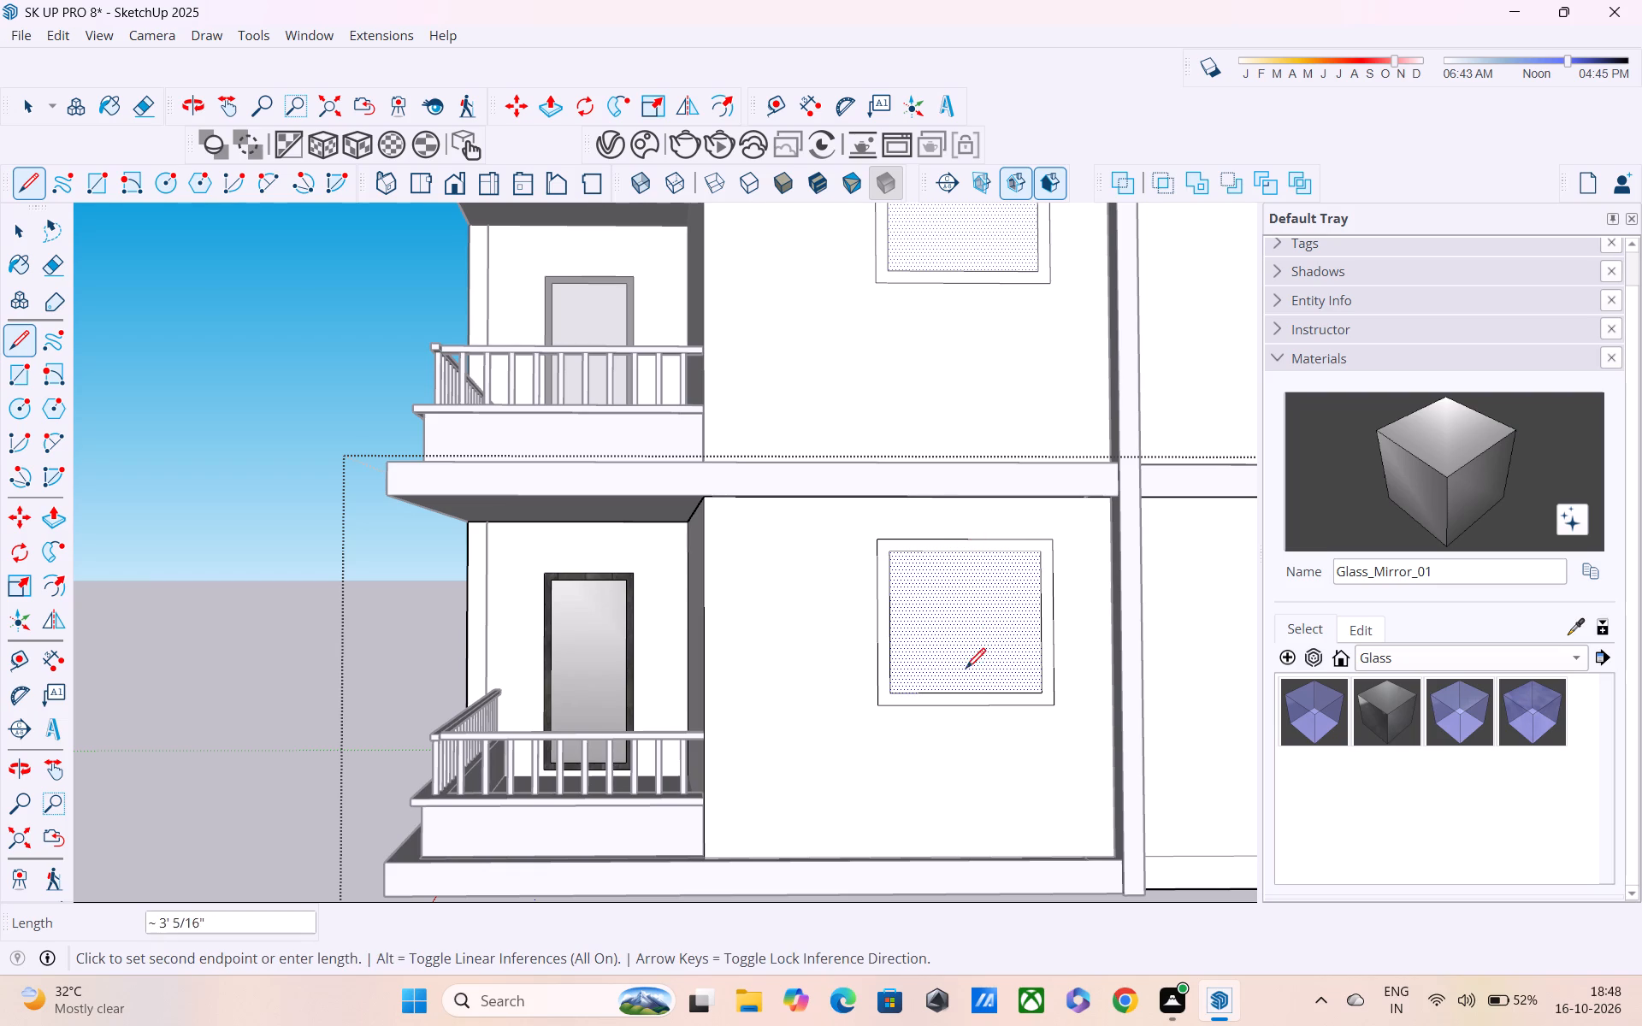
left_click(966, 698)
scroll(966, 640, "up", 3)
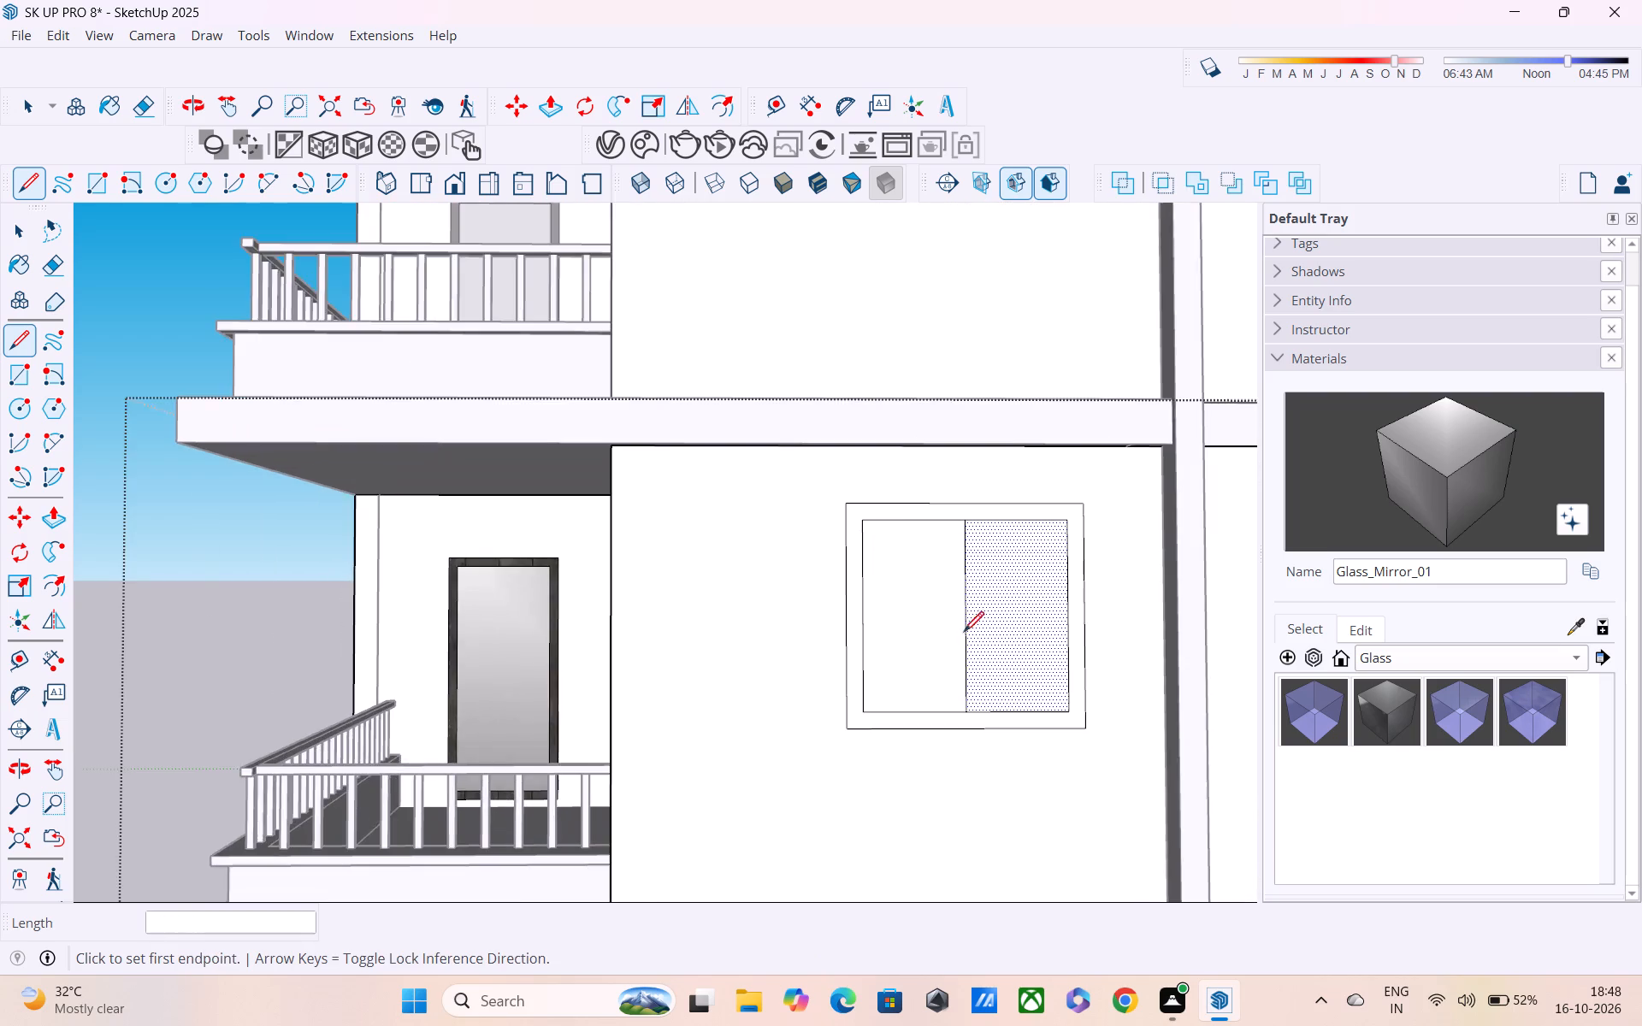
scroll(961, 628, "down", 2)
scroll(982, 552, "up", 7)
Copy the window's vertical centre line 3" sideways to form a central mullion.
key("space")
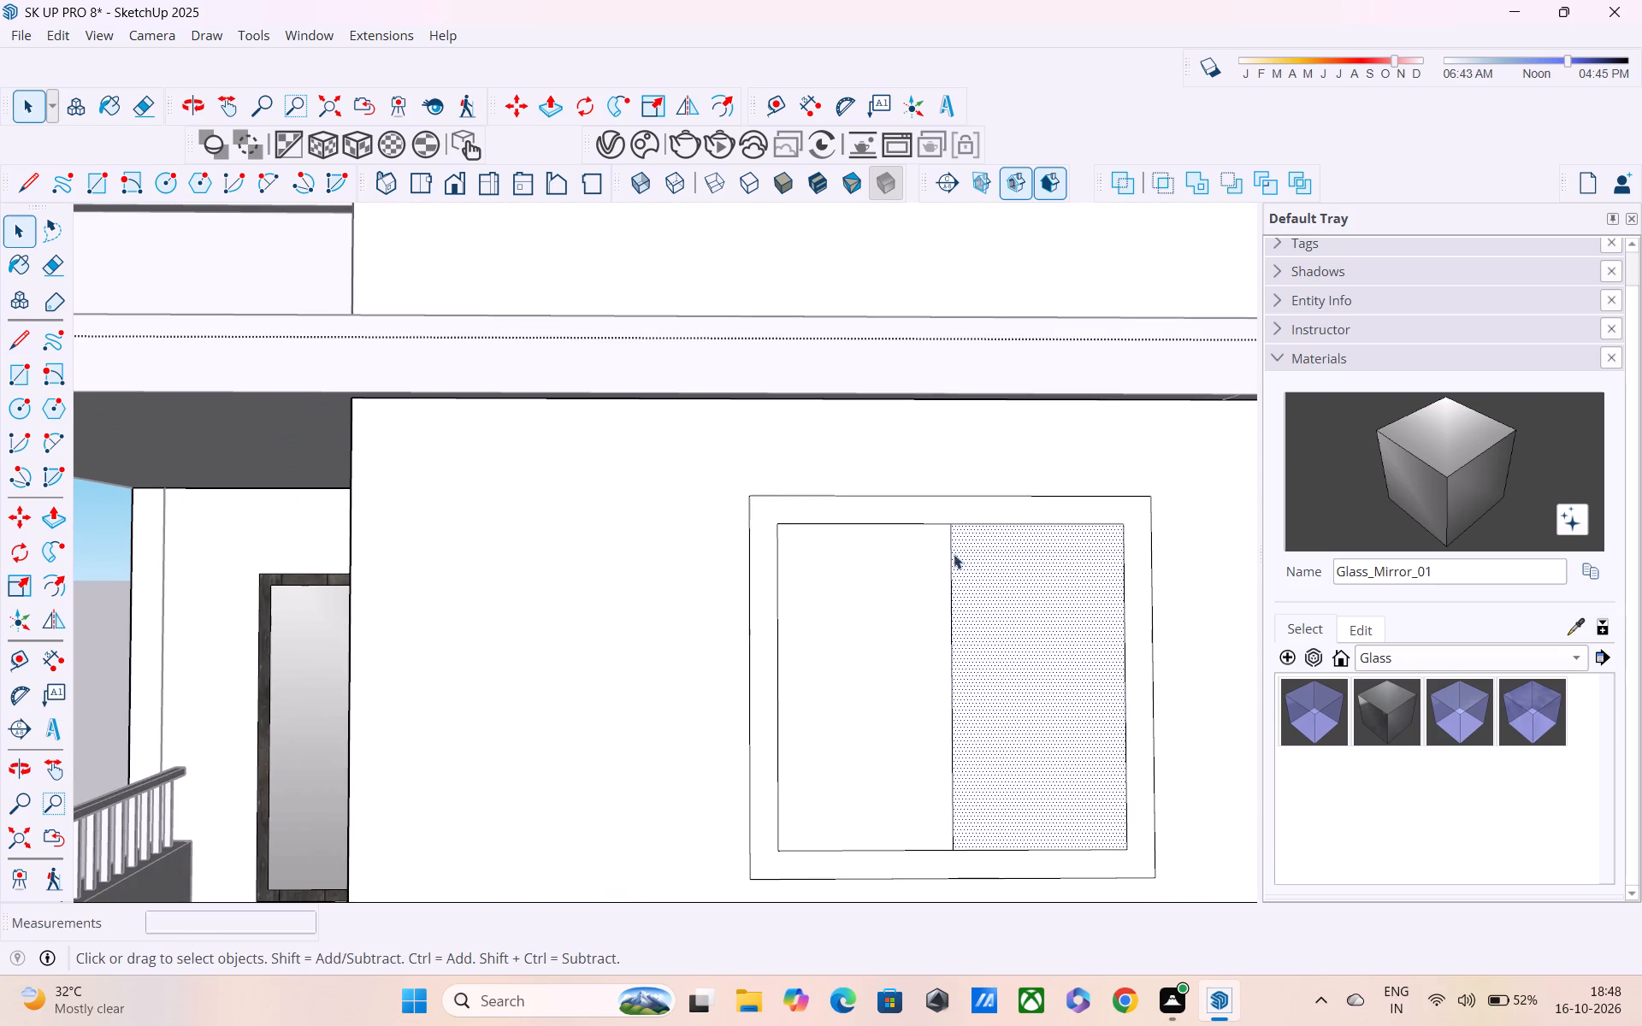
scroll(948, 582, "up", 1)
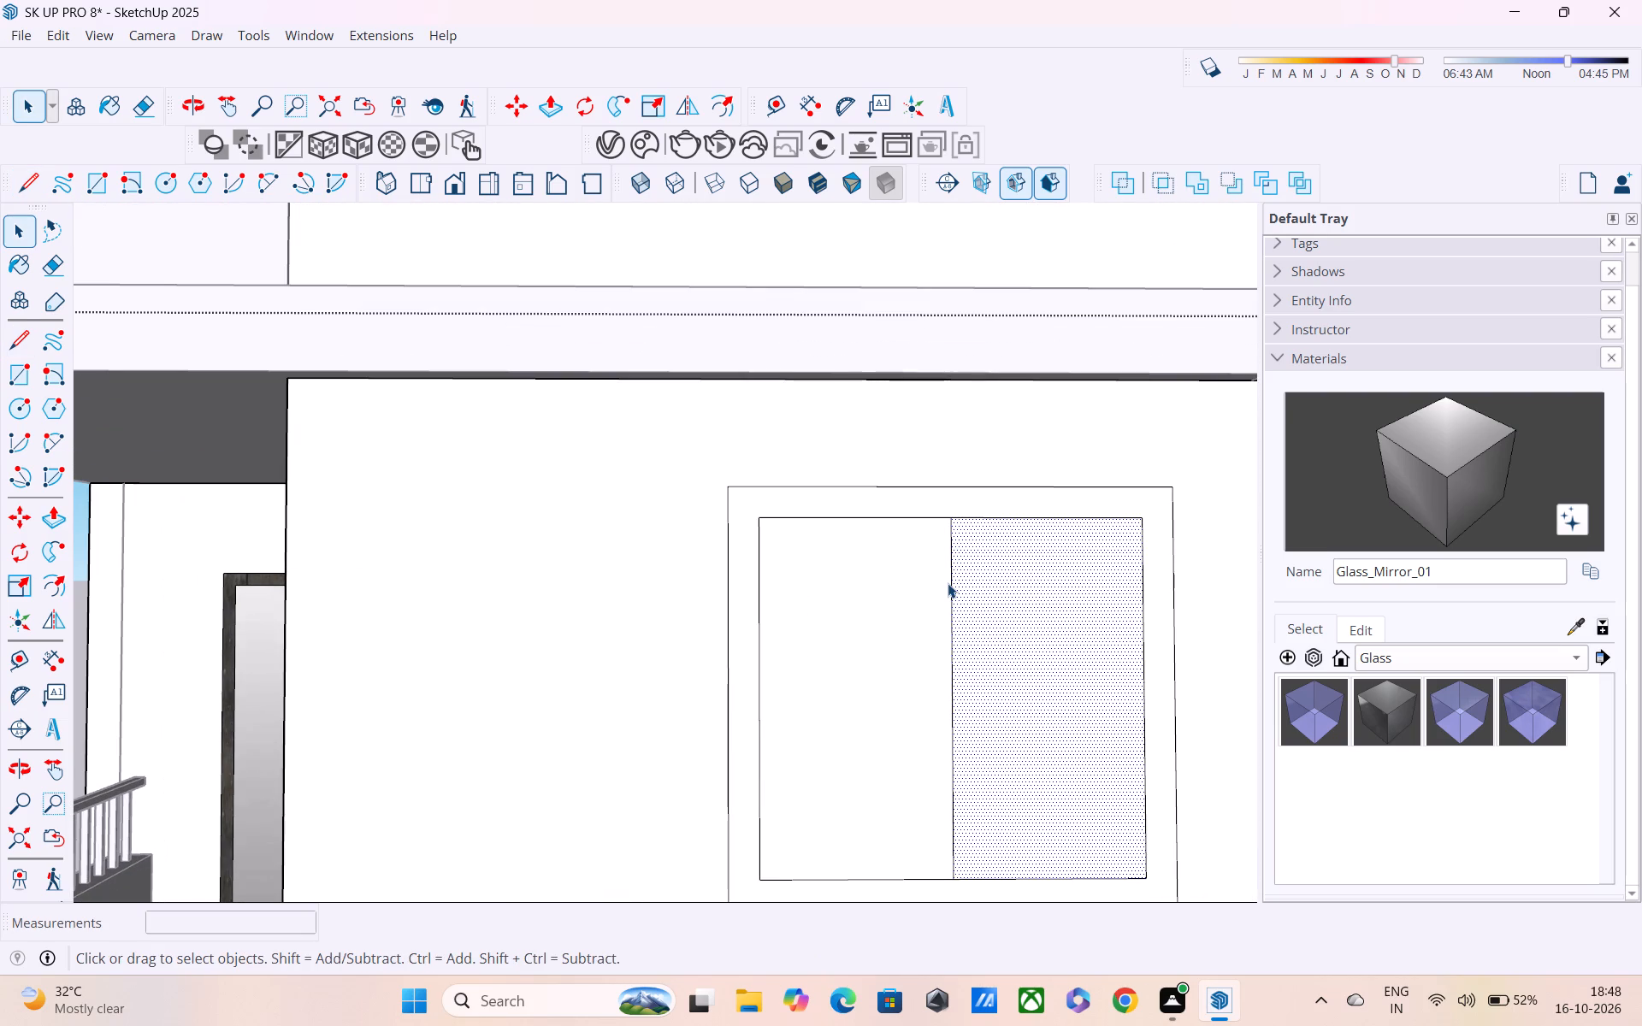
left_click(950, 608)
key("m")
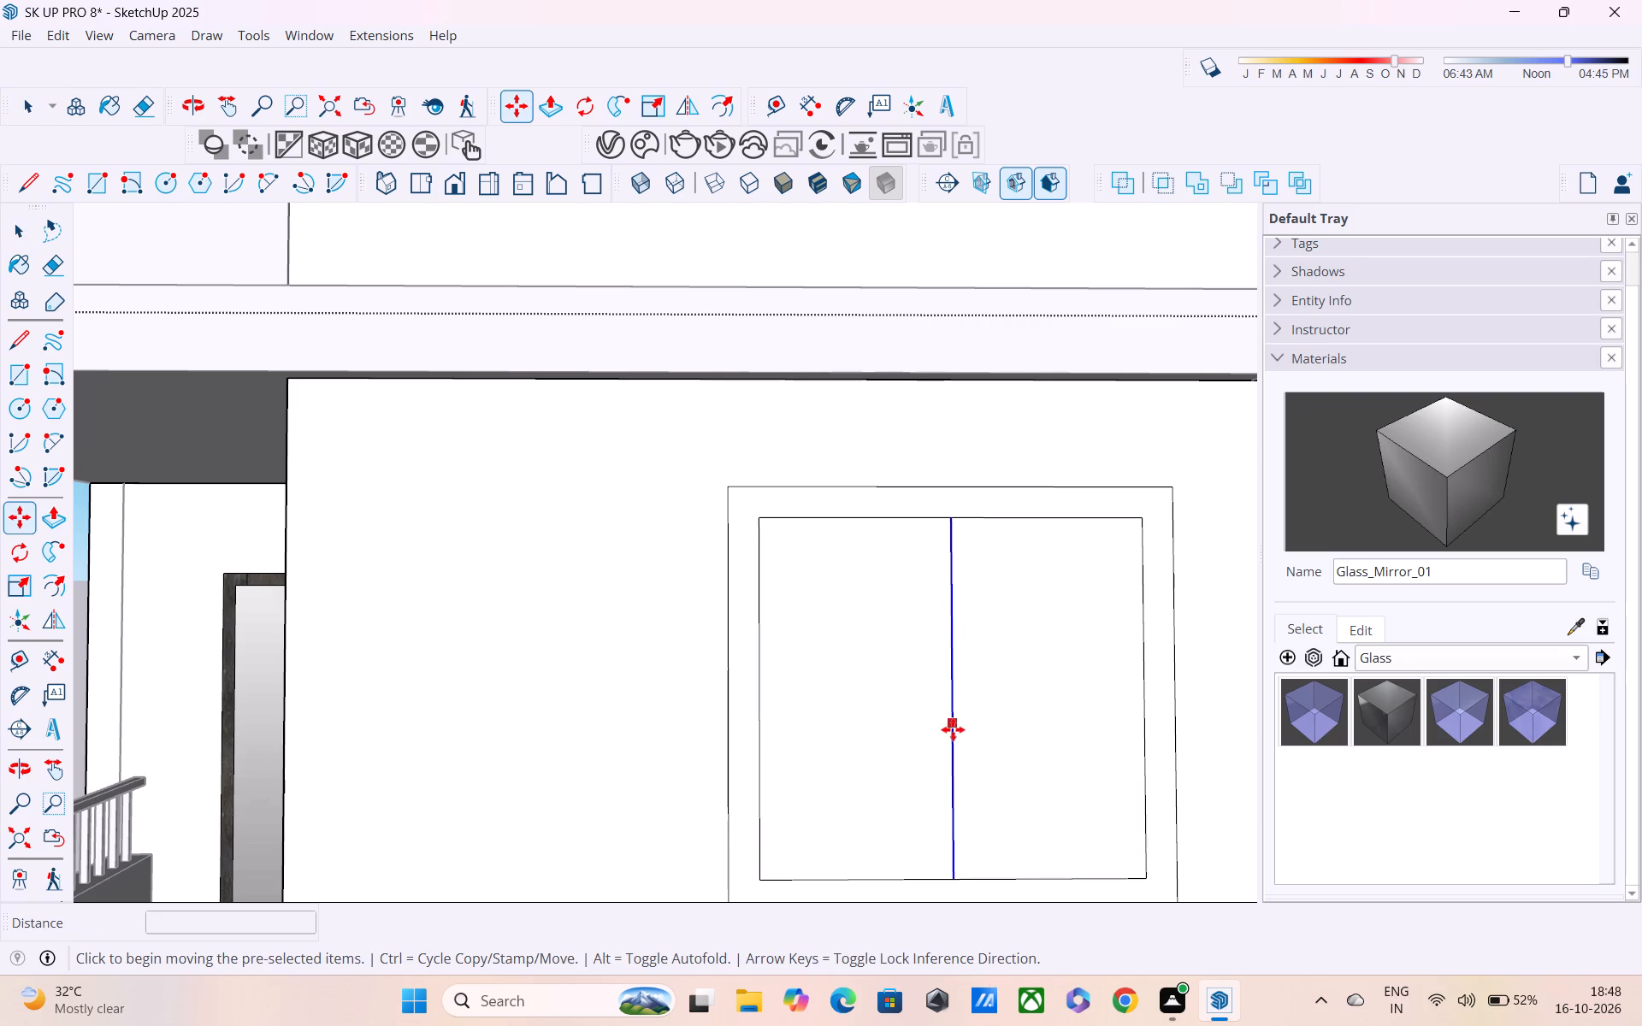
left_click(954, 879)
left_click(972, 882)
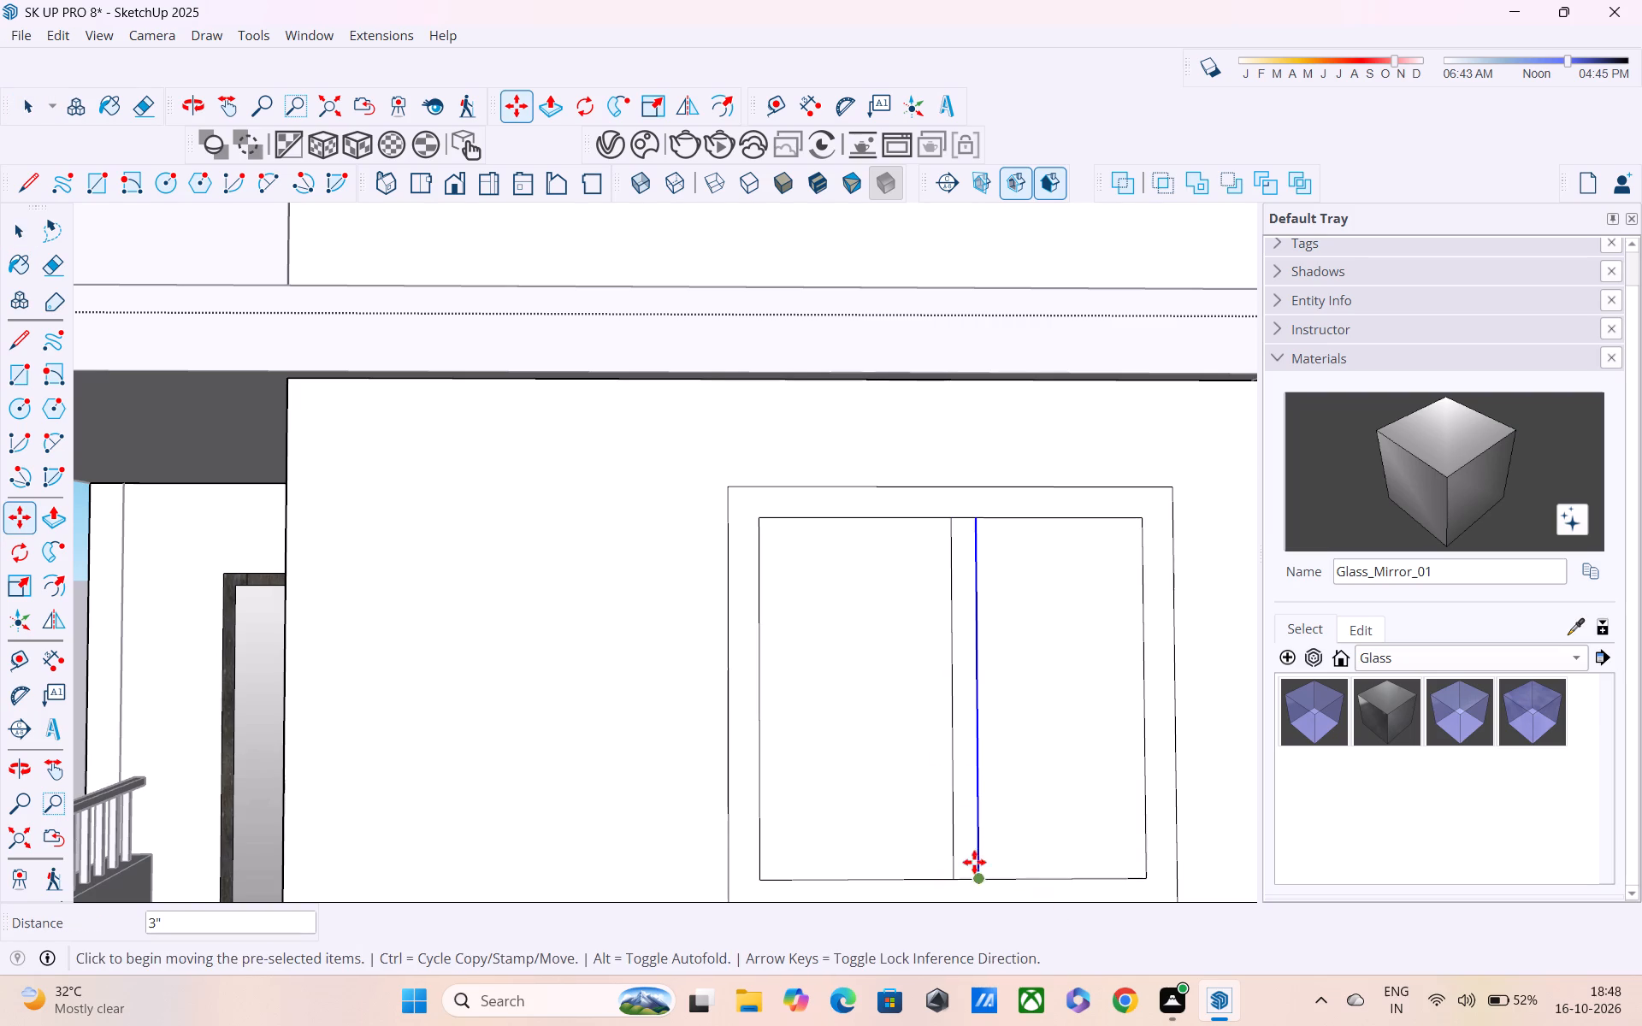
Paint the window's outer frame and central mullion with the Wood_Planks_01_1K material.
scroll(974, 810, "down", 5)
middle_click_drag(966, 769, 964, 827)
scroll(964, 823, "up", 1)
scroll(966, 792, "down", 6)
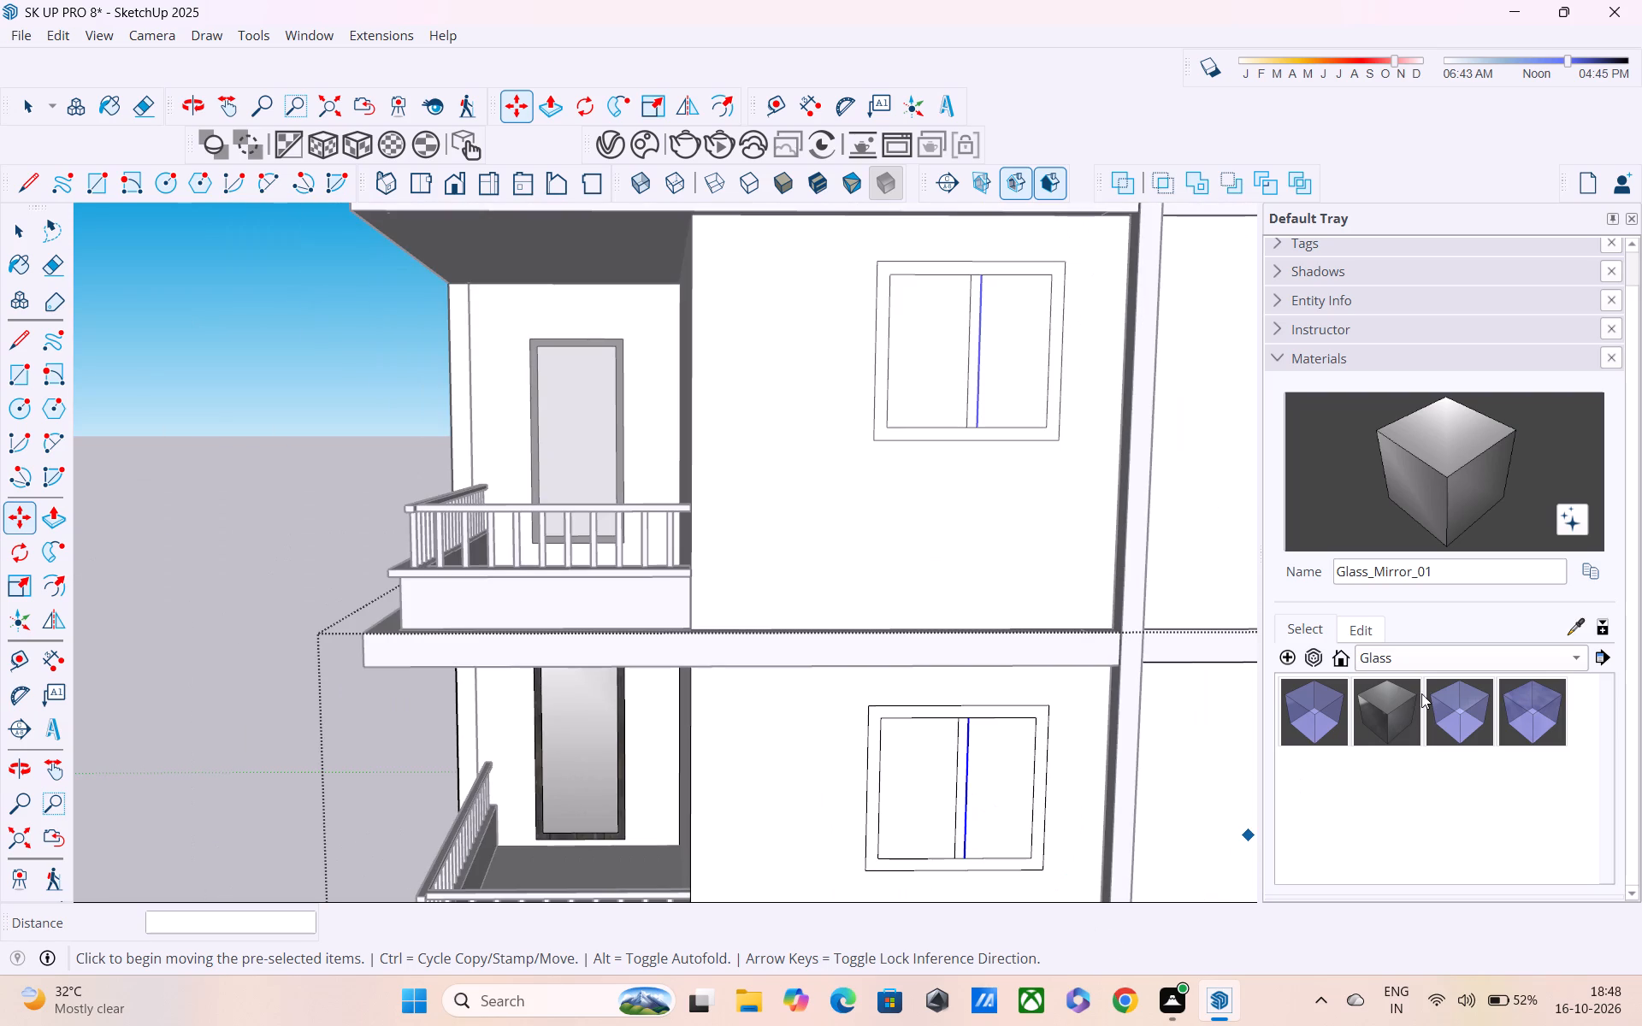
left_click(1451, 650)
left_click(1403, 839)
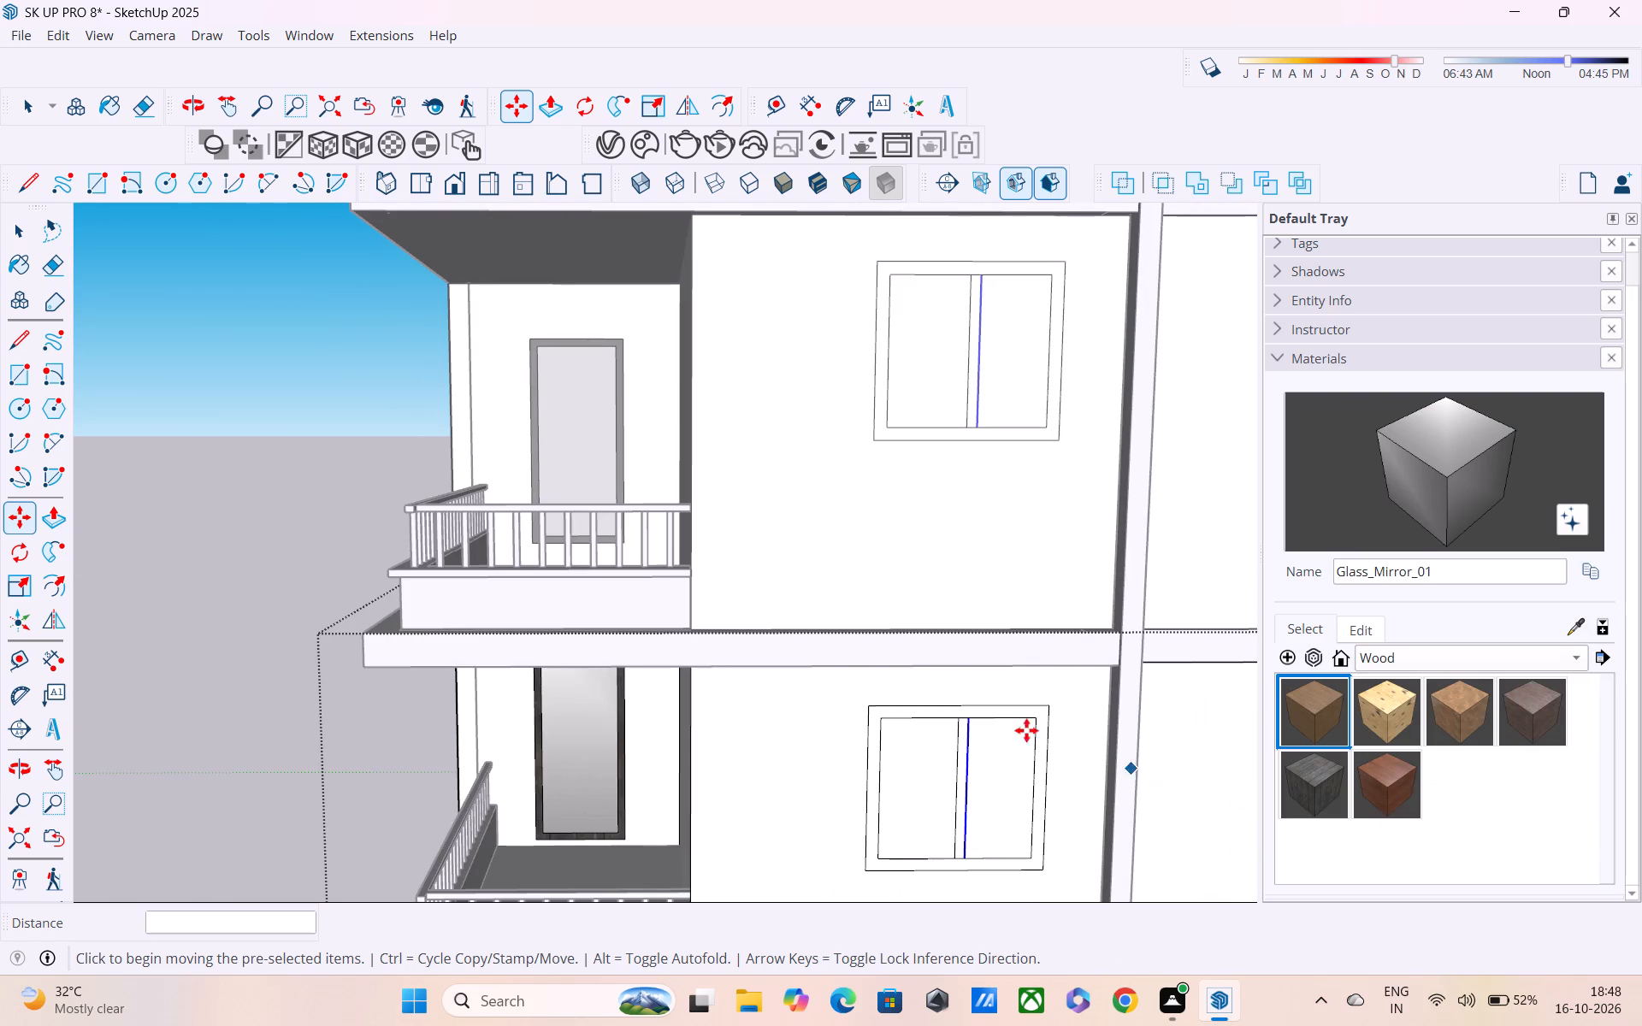
scroll(1013, 711, "up", 4)
left_click(1309, 762)
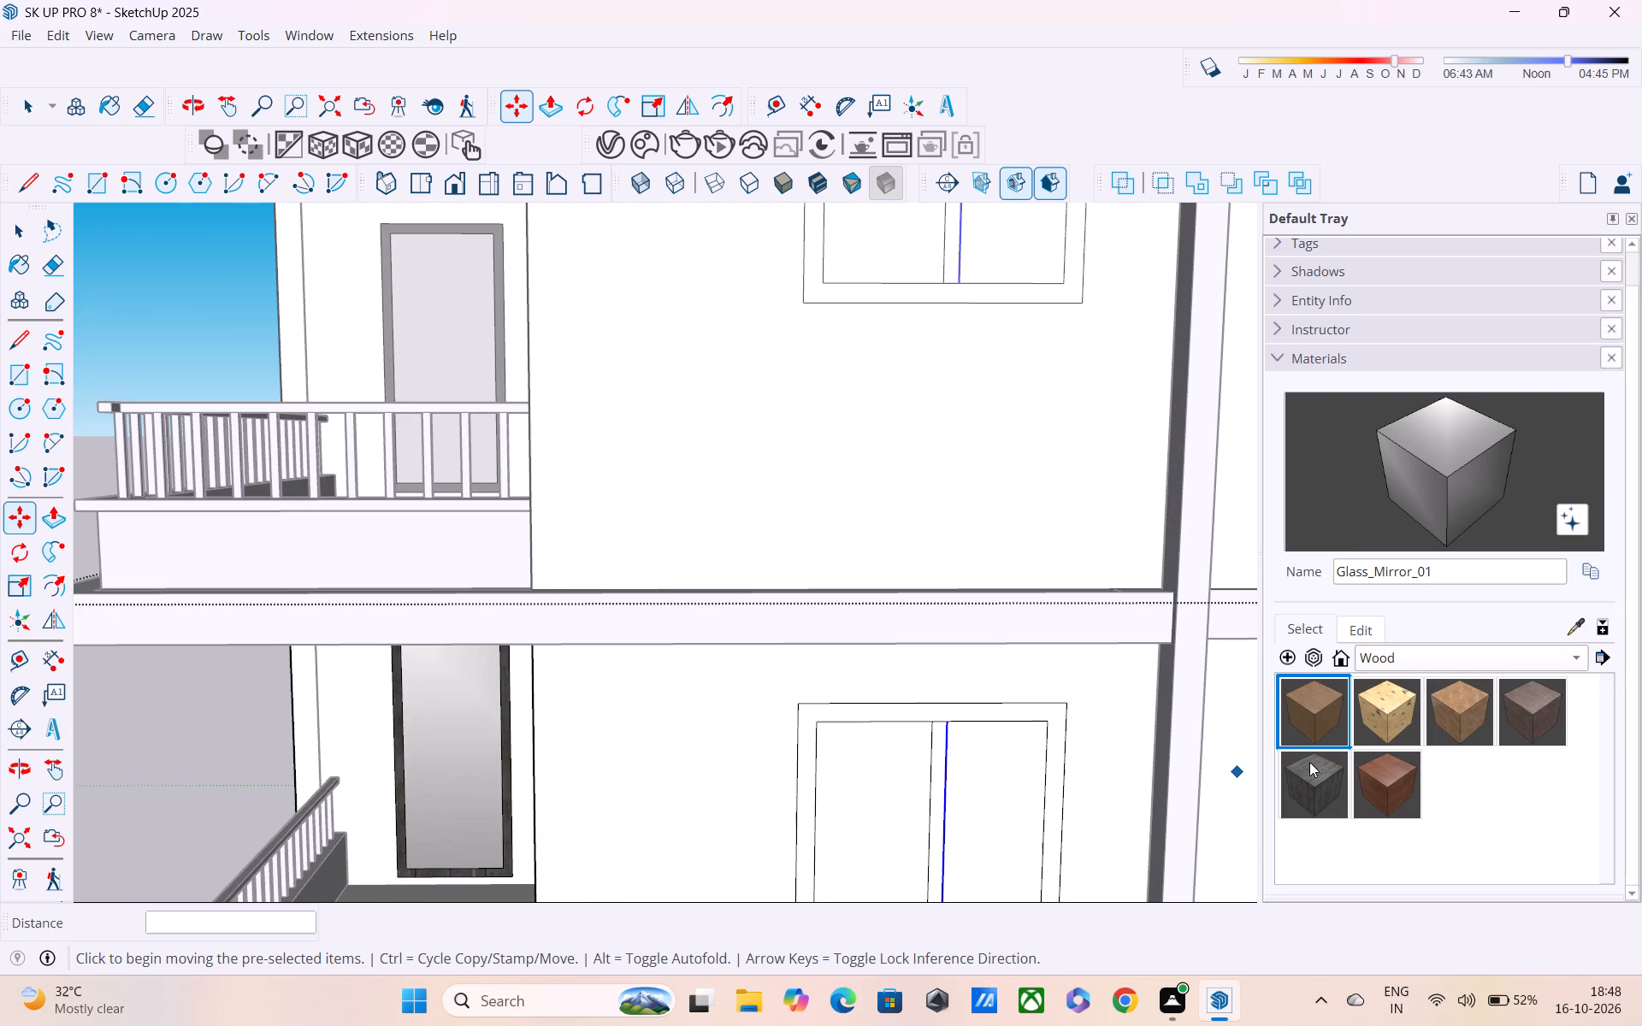
left_click(1050, 720)
scroll(1040, 717, "down", 3)
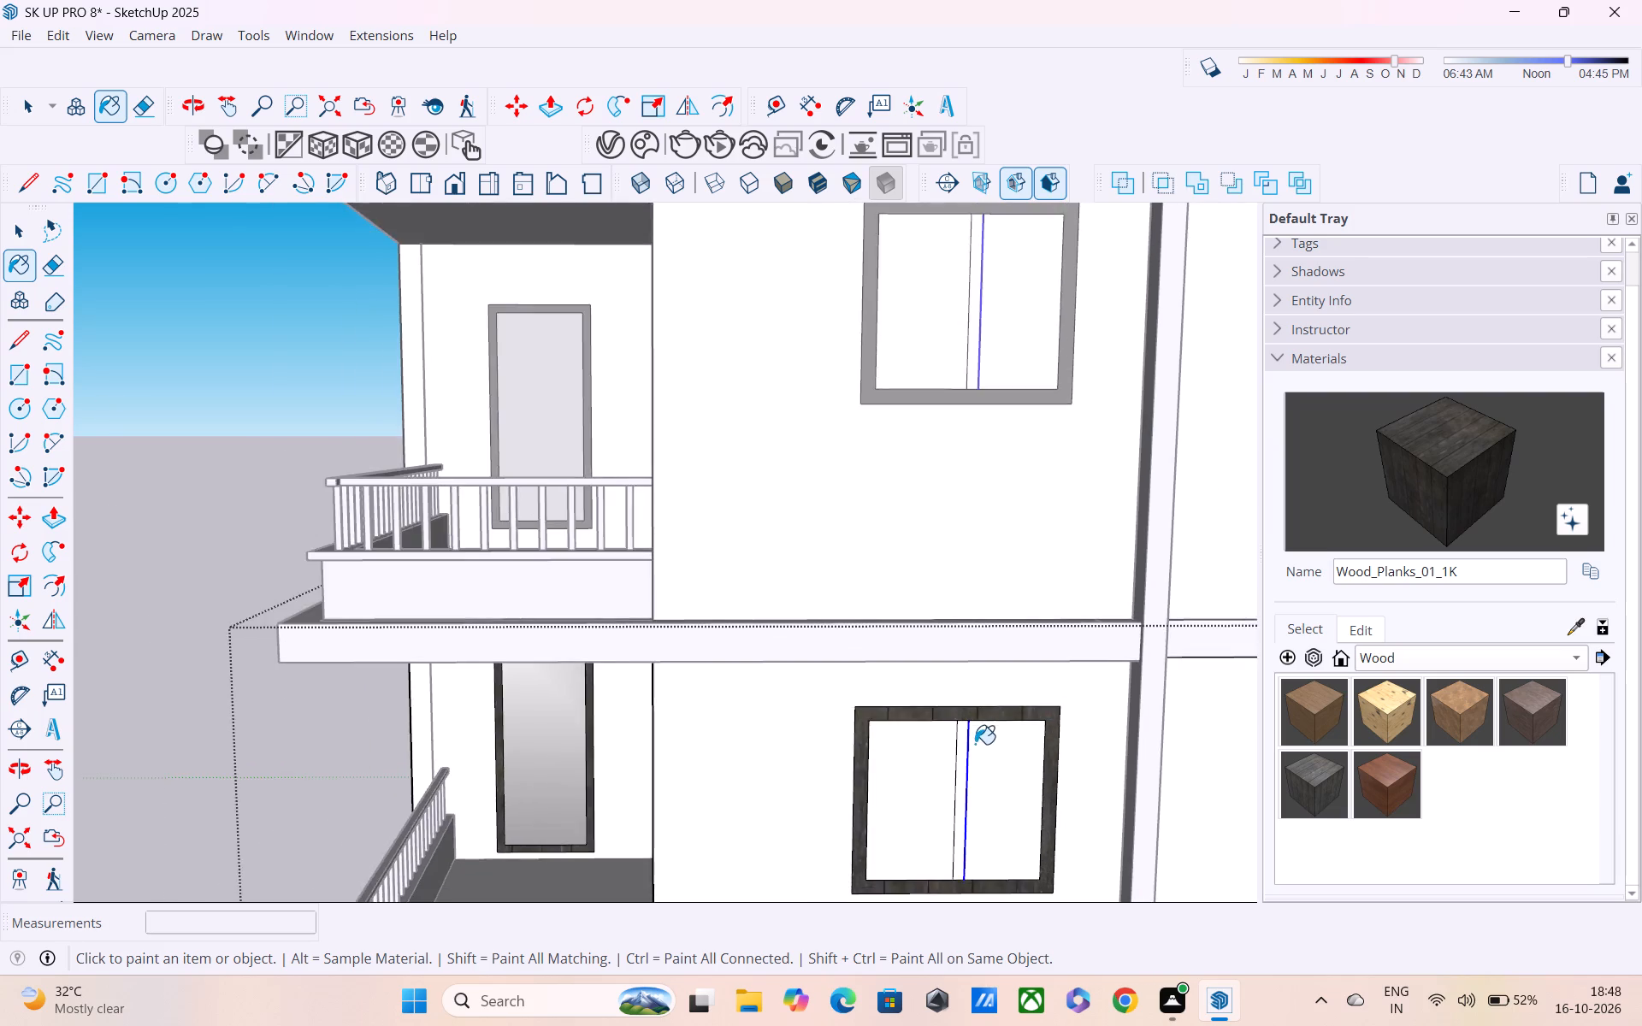
scroll(972, 751, "up", 3)
left_click(960, 761)
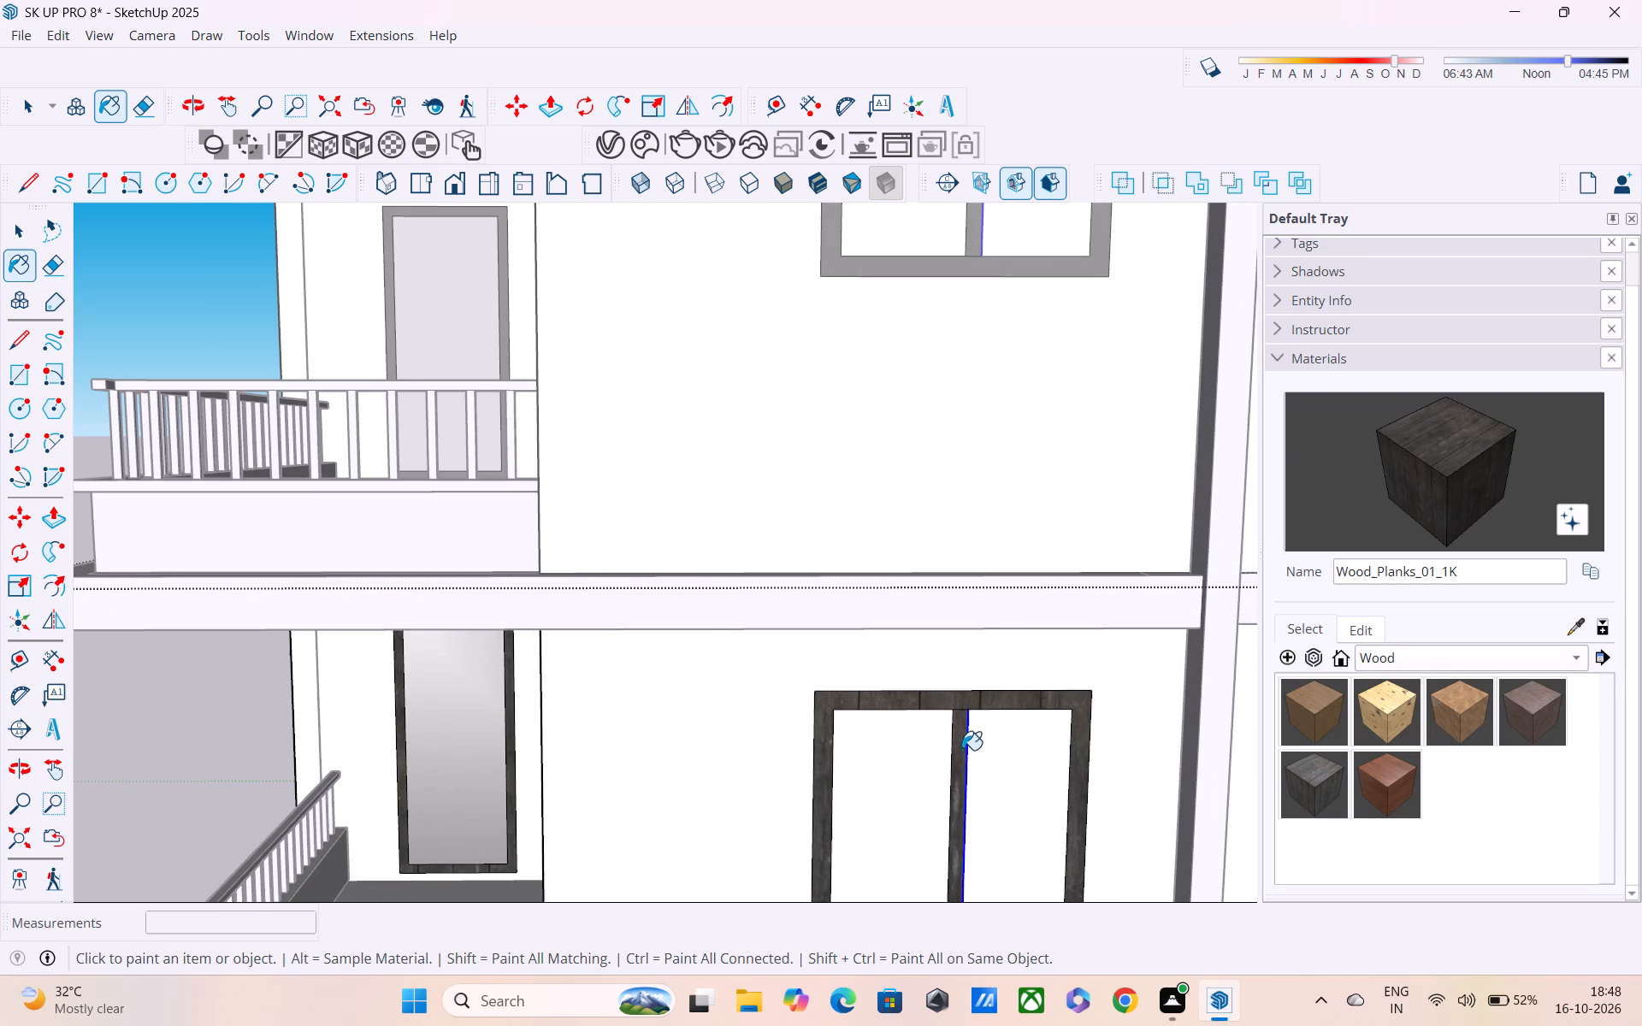
Paint both window panes with the Glass_Basic_01 material.
middle_click_drag(958, 728, 922, 1022, "ctrl")
scroll(932, 913, "down", 4)
middle_click_drag(961, 816, 997, 605, "ctrl")
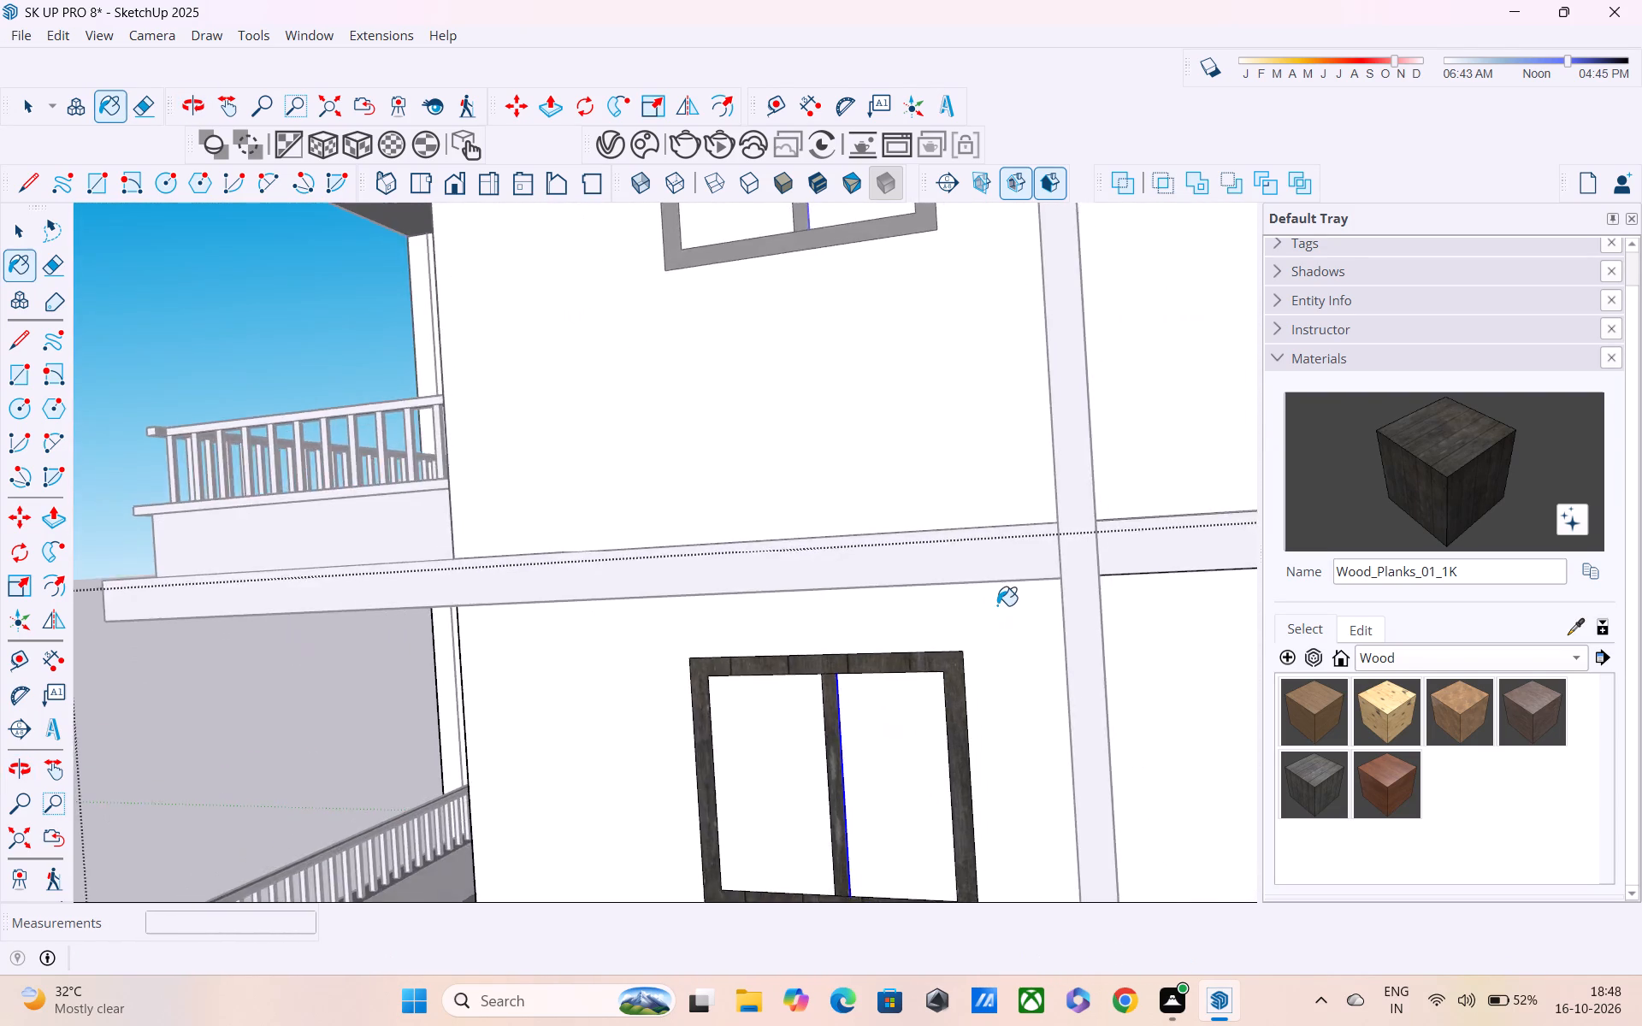
scroll(997, 603, "down", 4)
middle_click_drag(995, 586, 1010, 650)
middle_click_drag(1008, 631, 1015, 782, "shift")
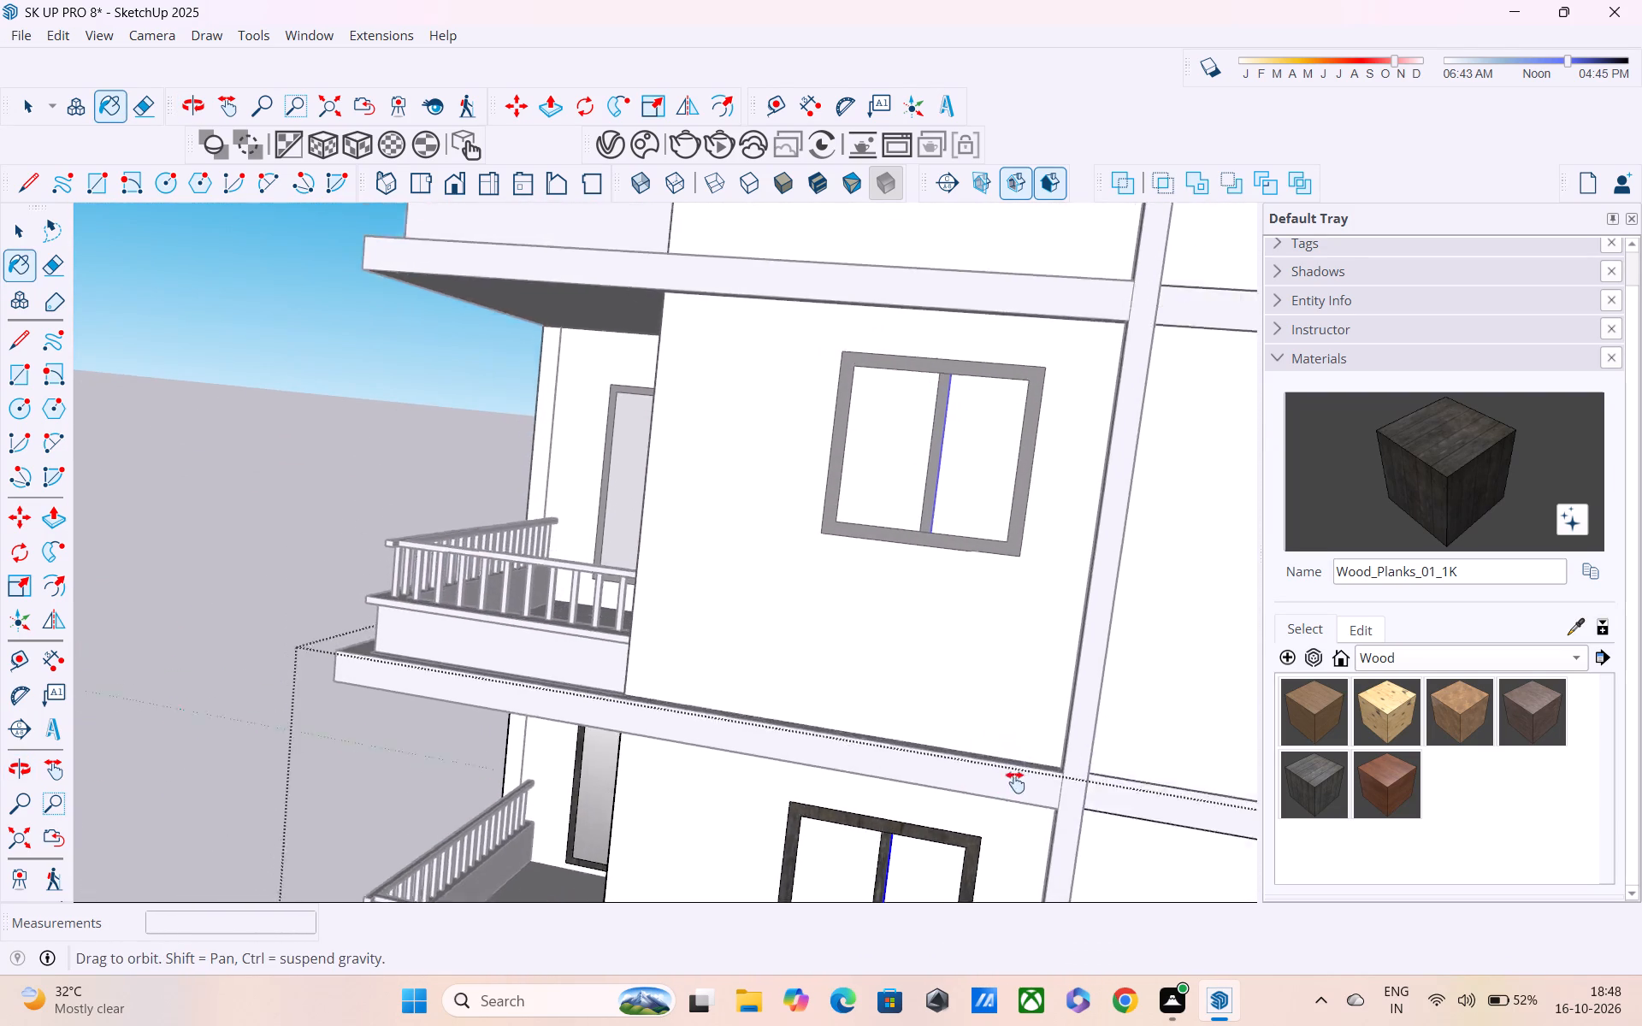
middle_click_drag(1015, 782, 1028, 940, "shift")
scroll(1019, 769, "up", 1)
scroll(1019, 768, "down", 7)
middle_click_drag(1011, 719, 1027, 504)
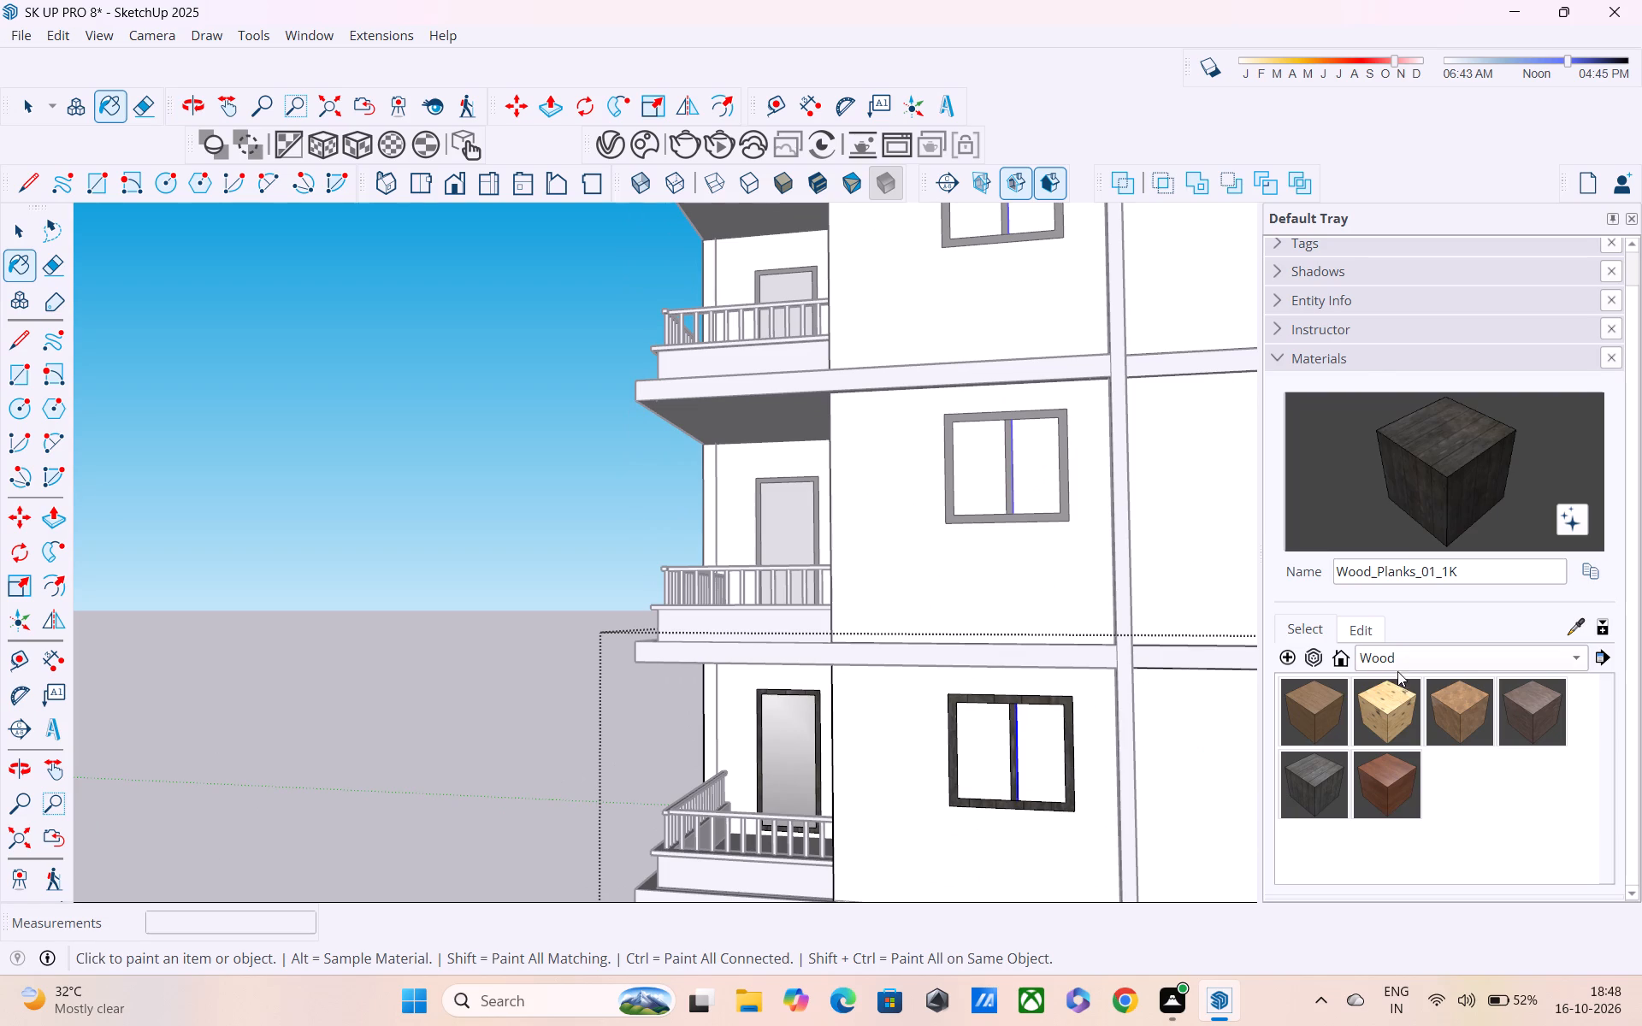
left_click(1398, 662)
left_click(1416, 469)
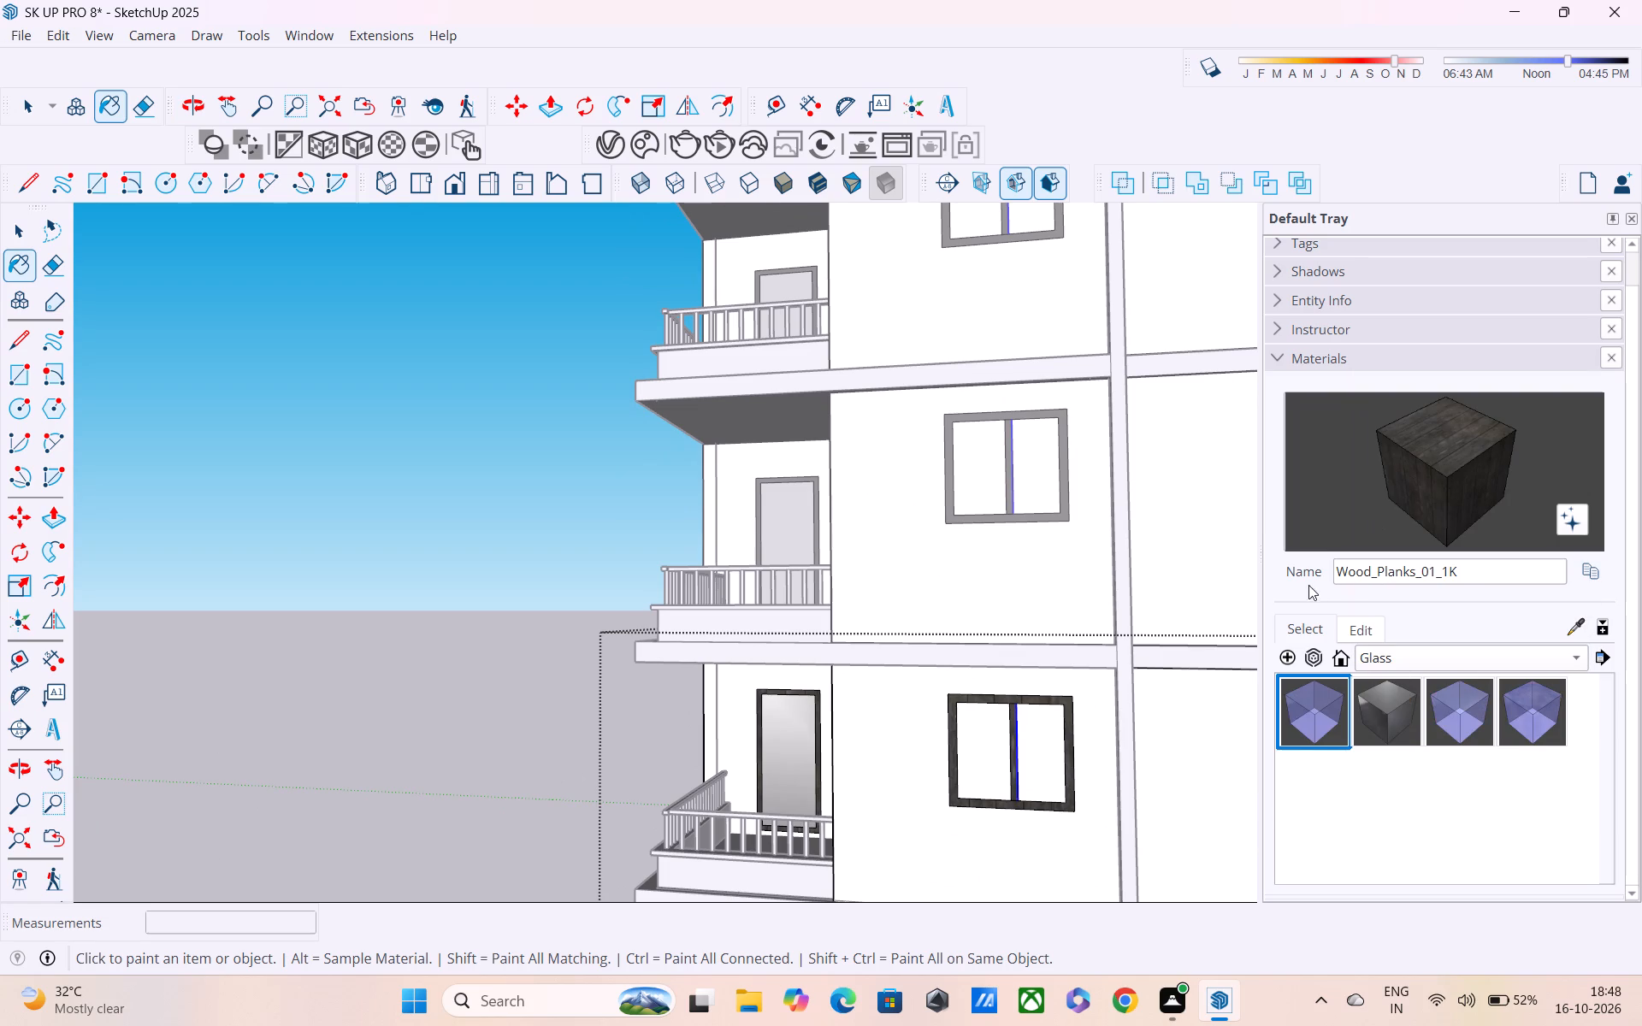
left_click(1302, 703)
scroll(1070, 711, "up", 5)
left_click(1031, 738)
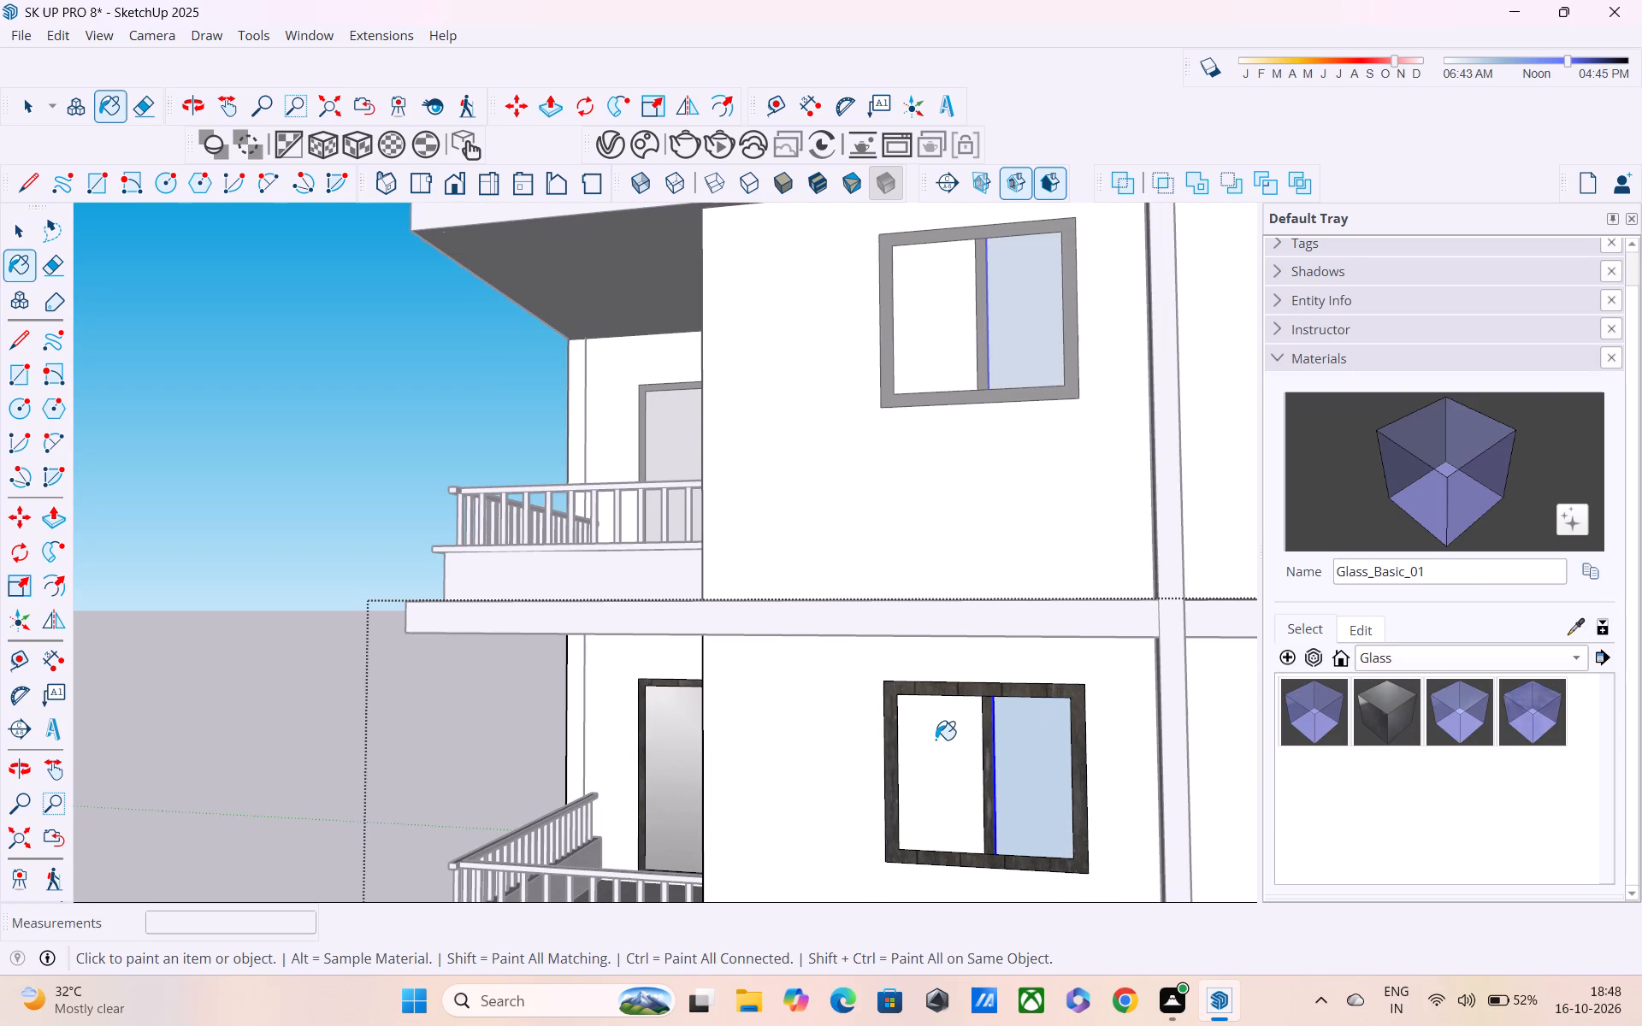
left_click(936, 740)
Examine the framed windows on every storey of the side wall, and leave the storey's editing mode.
middle_click_drag(942, 724, 942, 879, "shift")
scroll(942, 846, "down", 5)
middle_click_drag(957, 741, 928, 993, "shift")
scroll(928, 993, "up", 1, "shift")
scroll(925, 869, "down", 6)
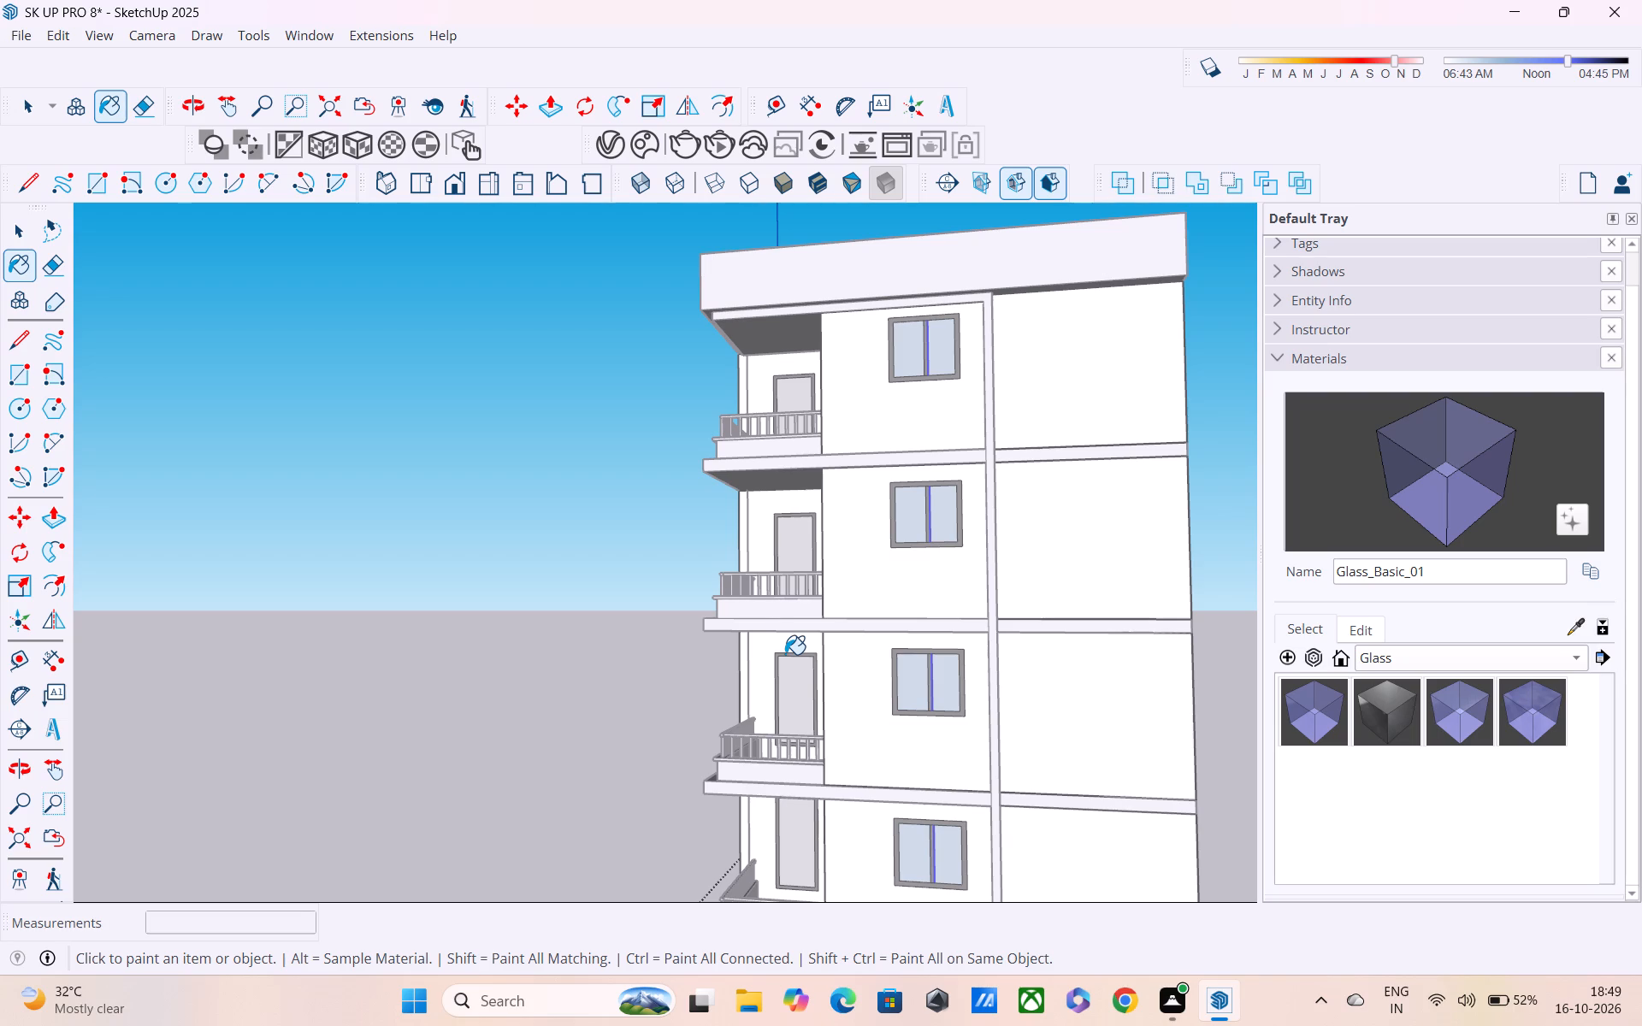
scroll(785, 654, "down", 1)
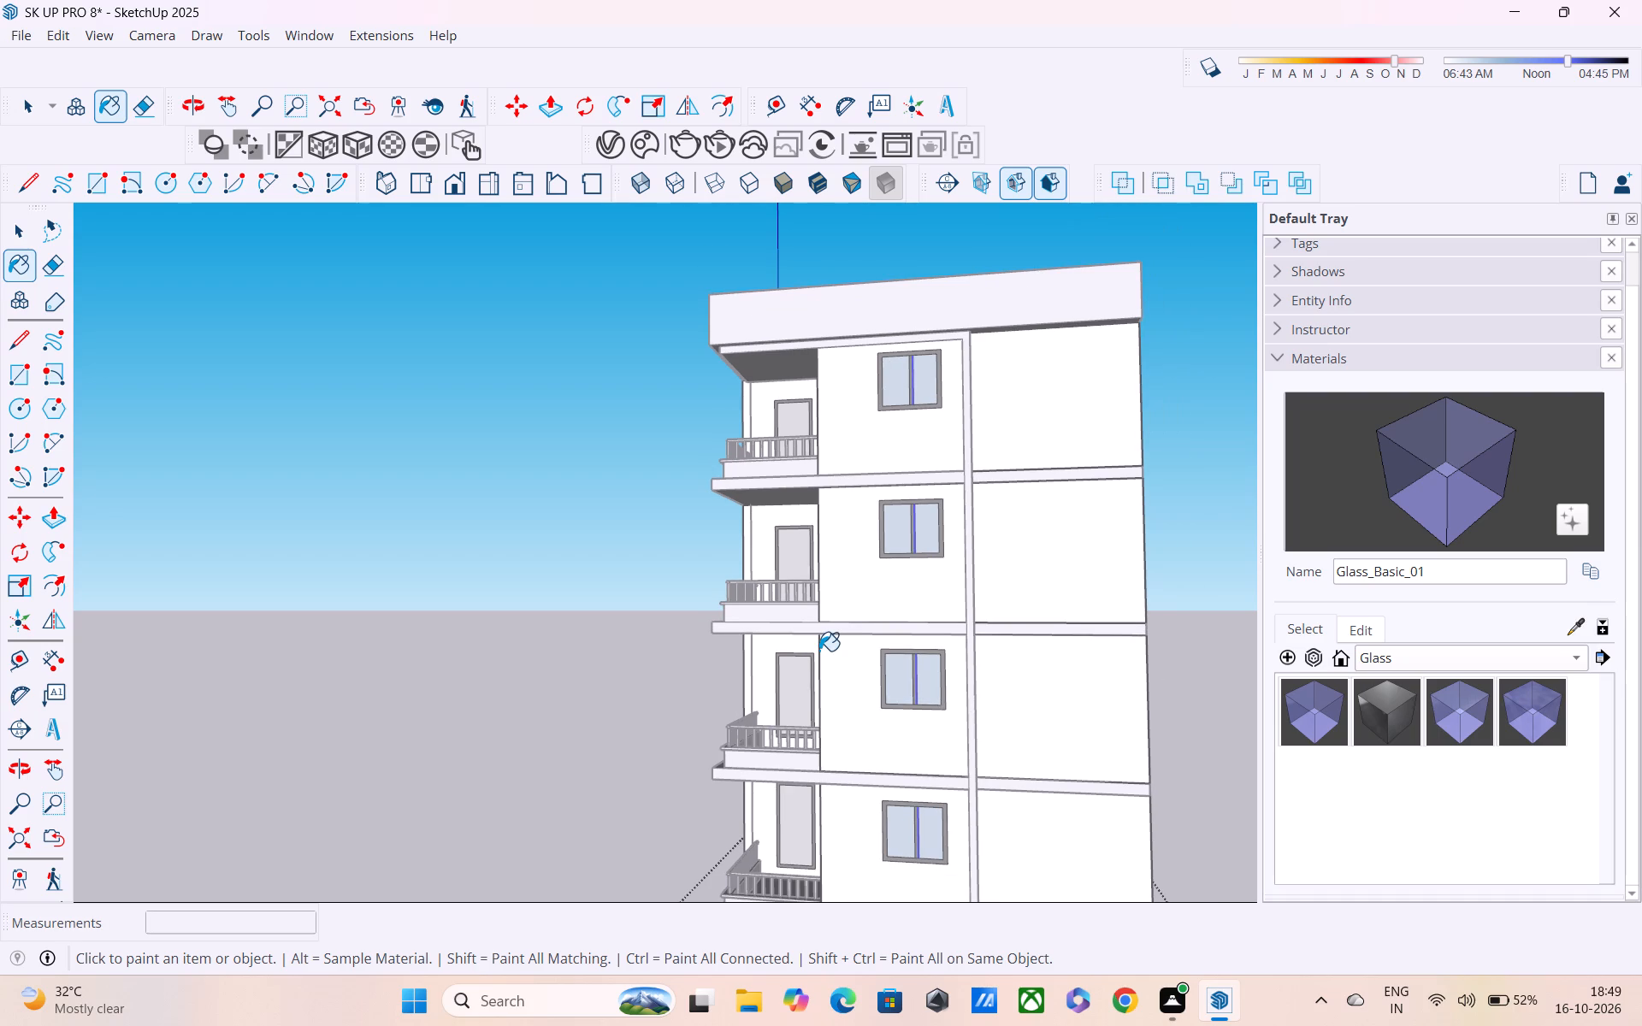
middle_click_drag(1094, 553, 1102, 624)
scroll(1034, 401, "up", 2)
scroll(1032, 393, "down", 1)
scroll(1032, 392, "up", 2)
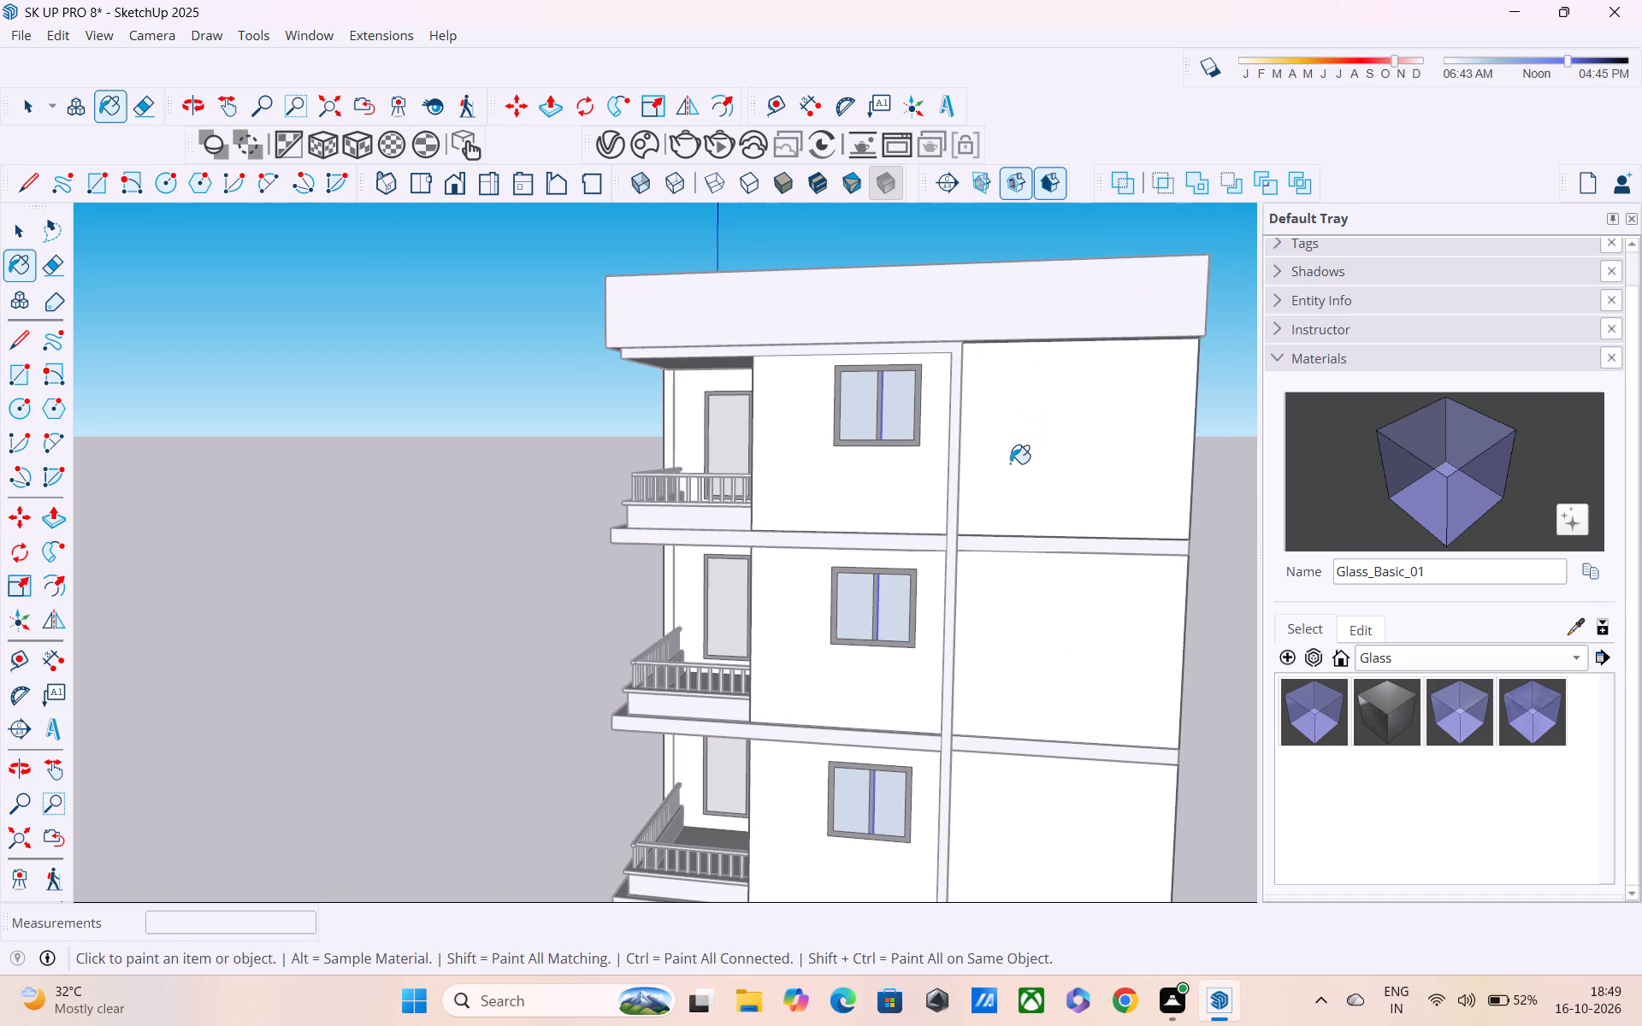
key("space")
left_click(349, 347)
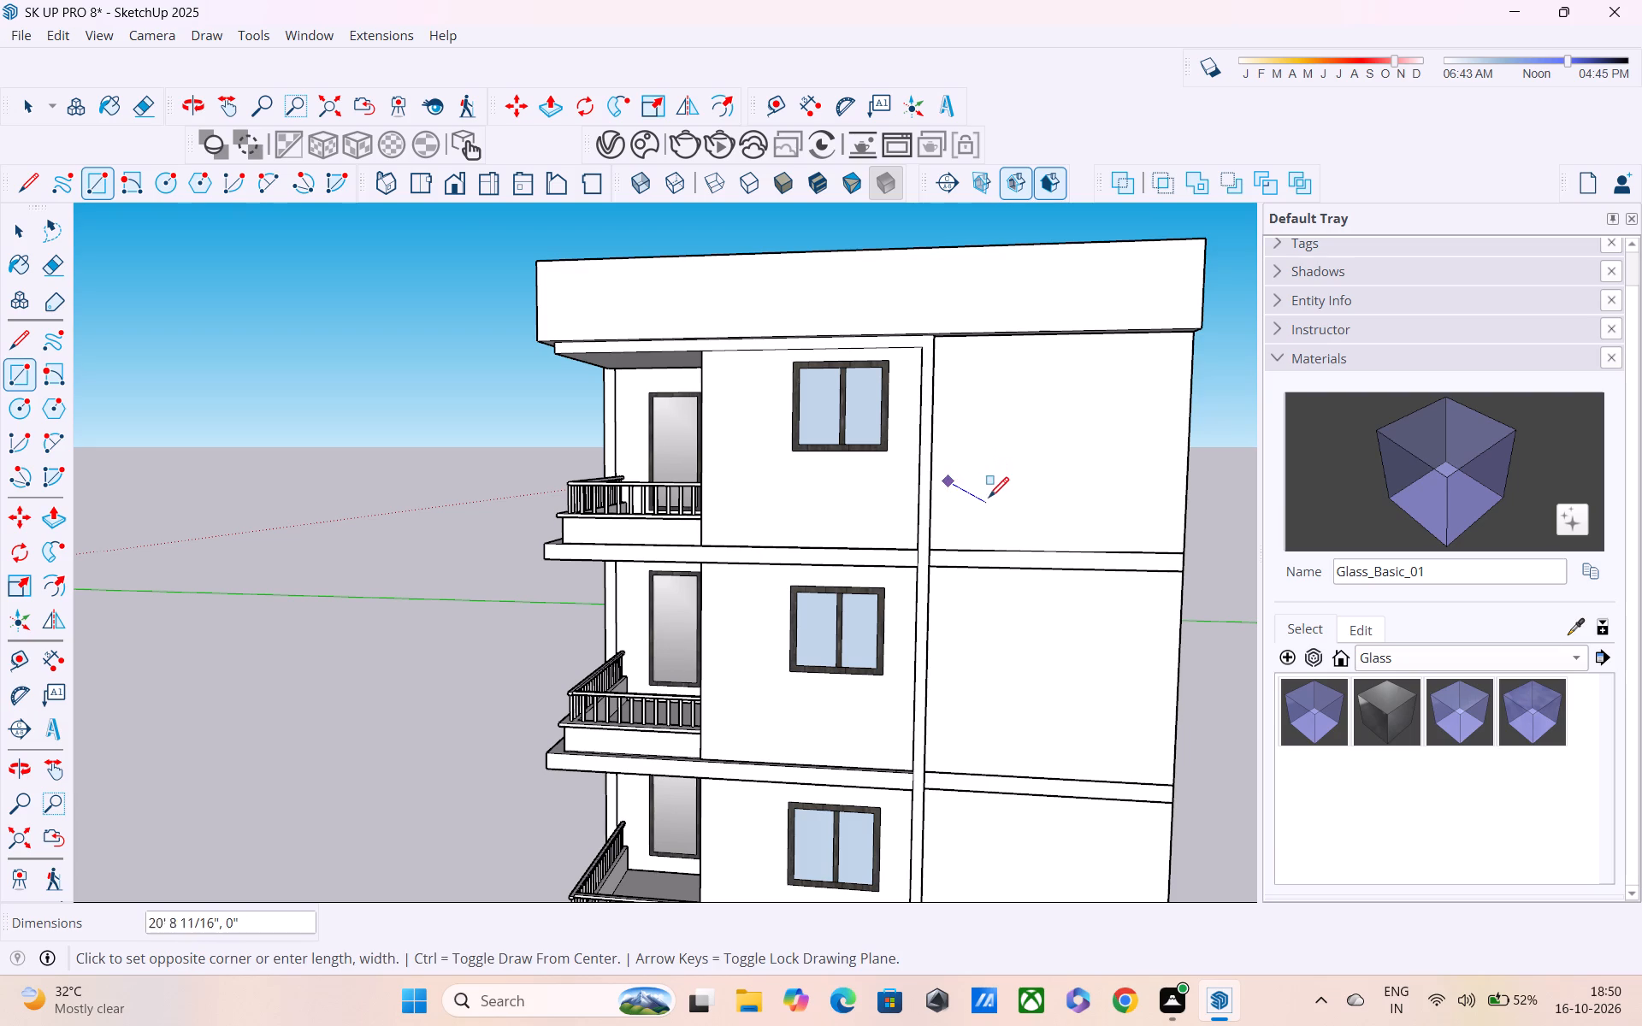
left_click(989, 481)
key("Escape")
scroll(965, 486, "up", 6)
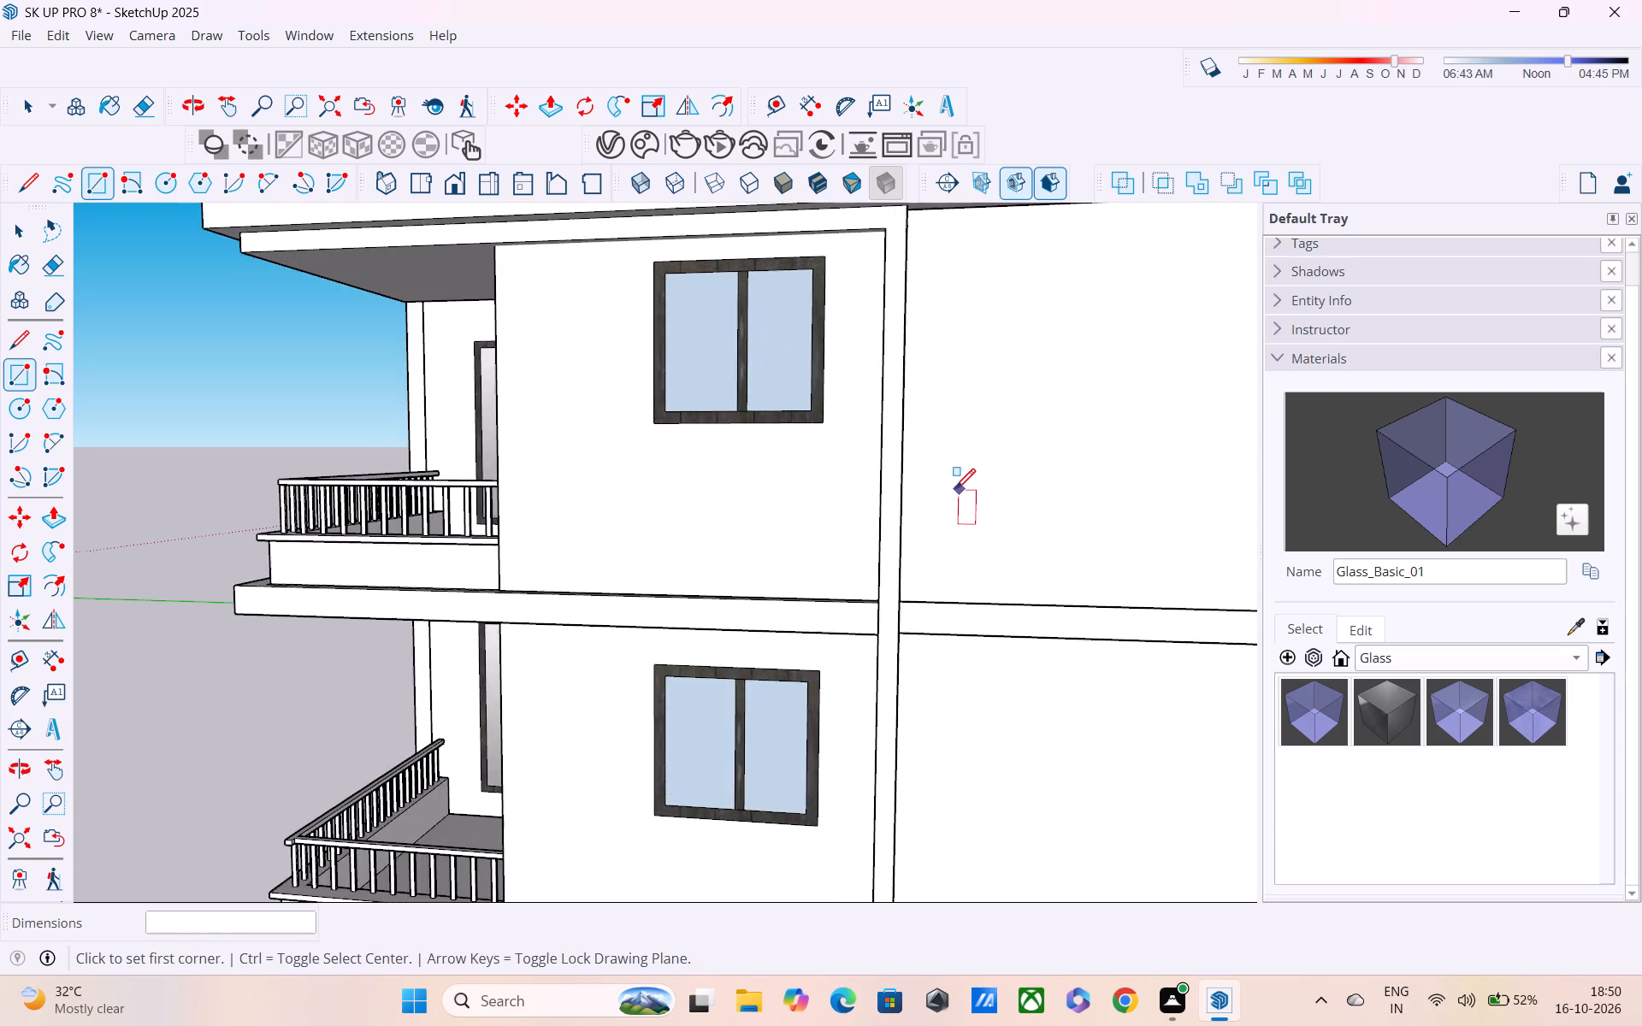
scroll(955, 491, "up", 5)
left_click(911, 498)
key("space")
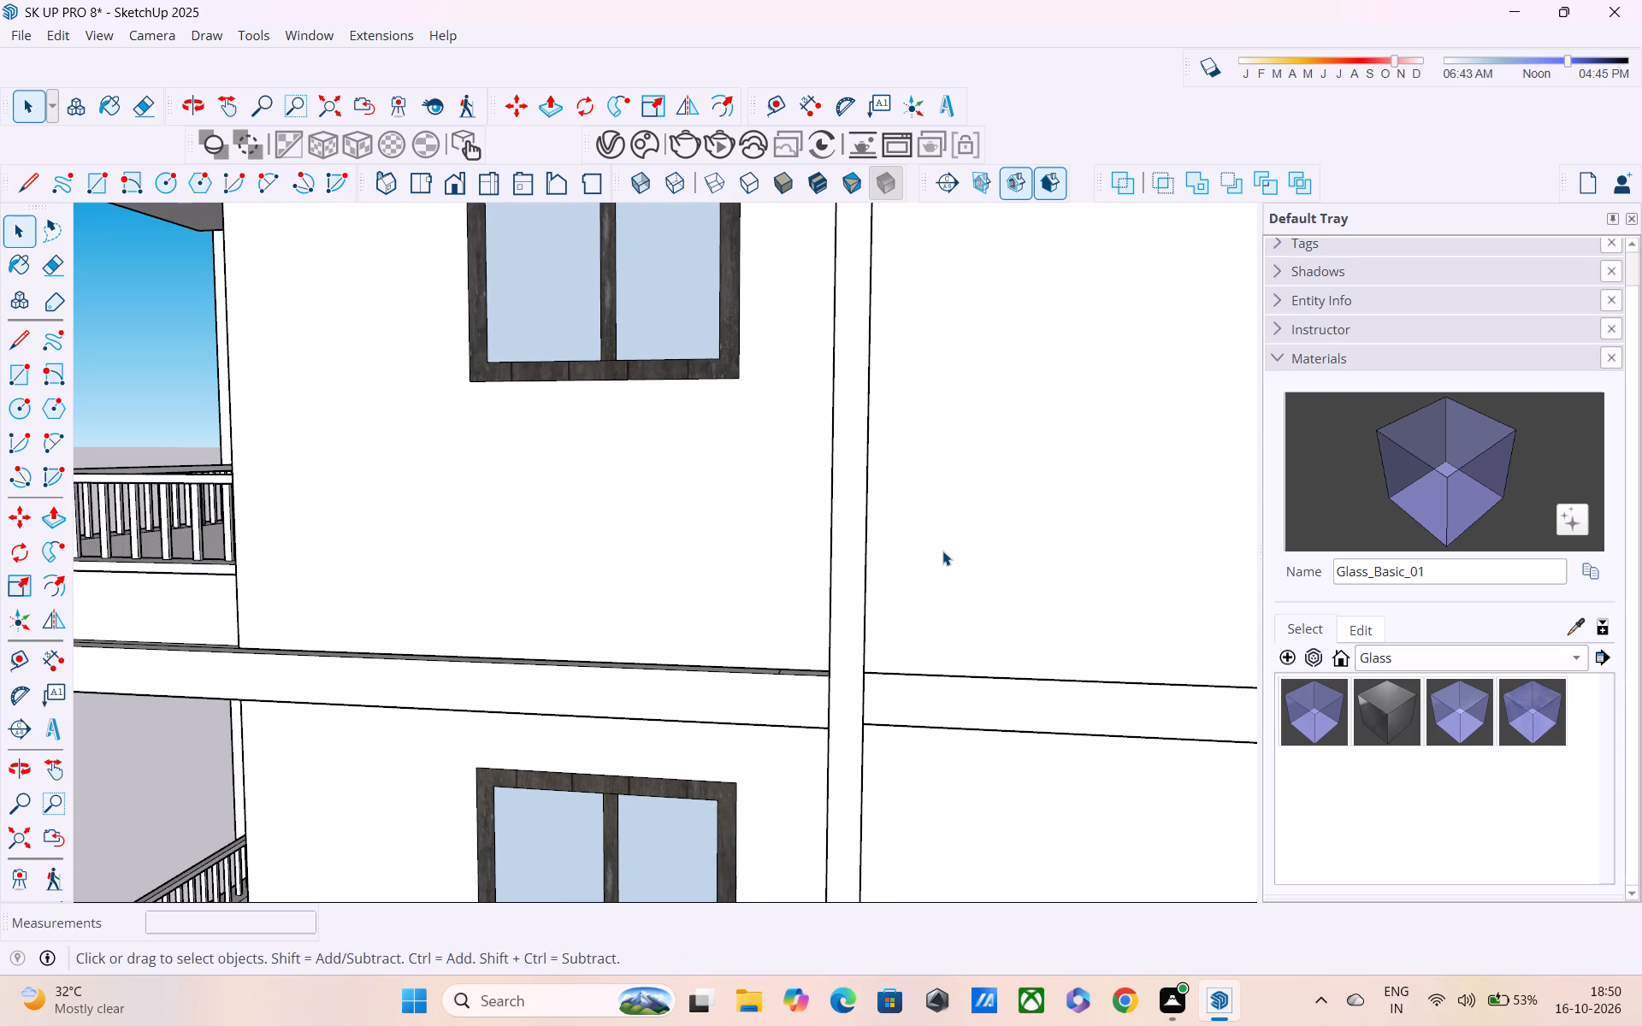
Open the top storey and draw a small upright rectangle, about 1' 8 7/8" by 1' 1 11/16", on the blank wall beyond the vertical band.
double_click(945, 551)
scroll(952, 551, "down", 2)
key("r")
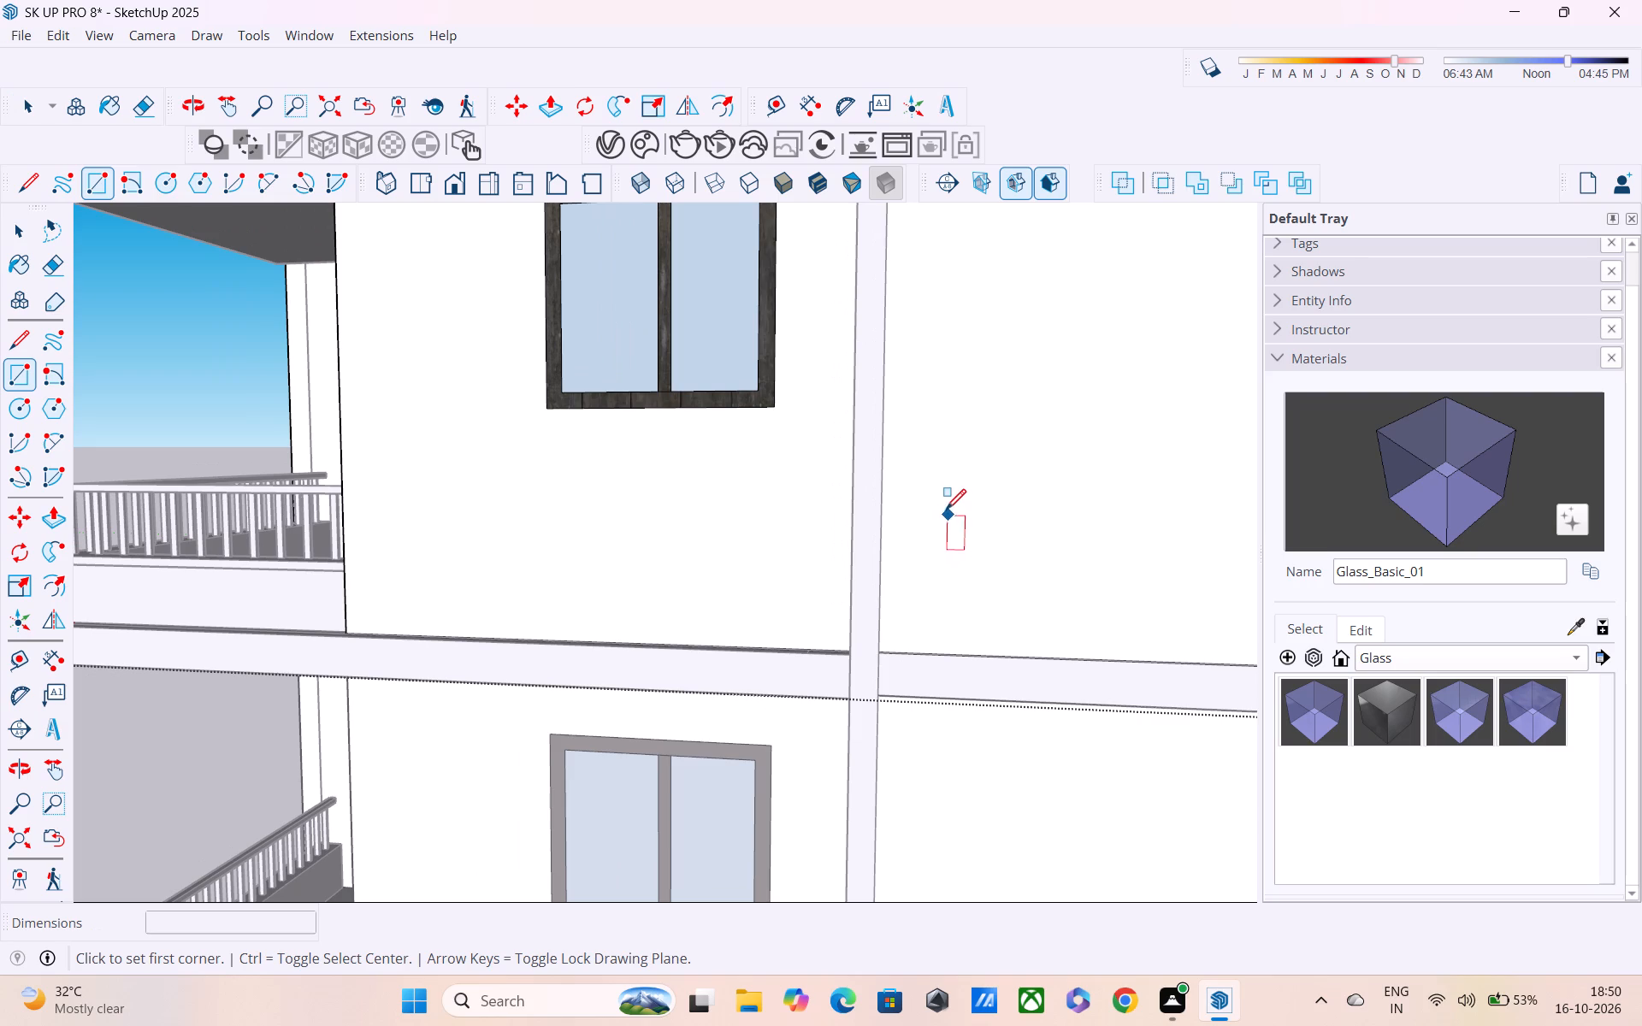
left_click(930, 498)
middle_click_drag(929, 572, 909, 563)
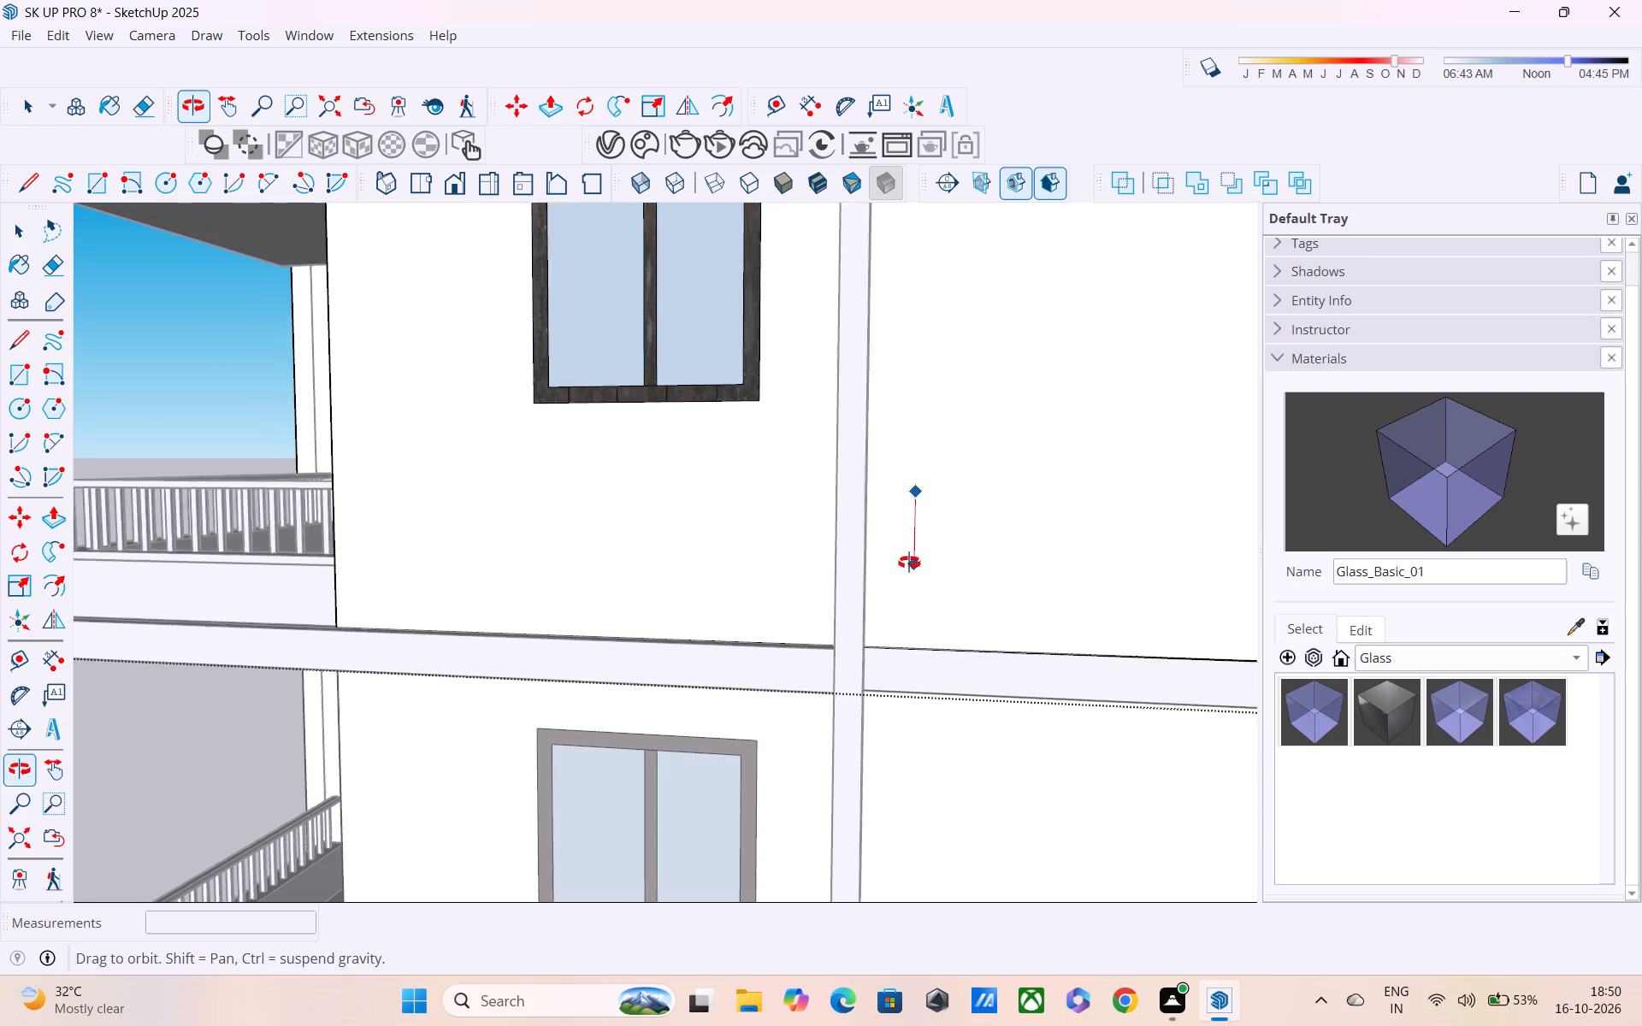
middle_click_drag(909, 563, 817, 527)
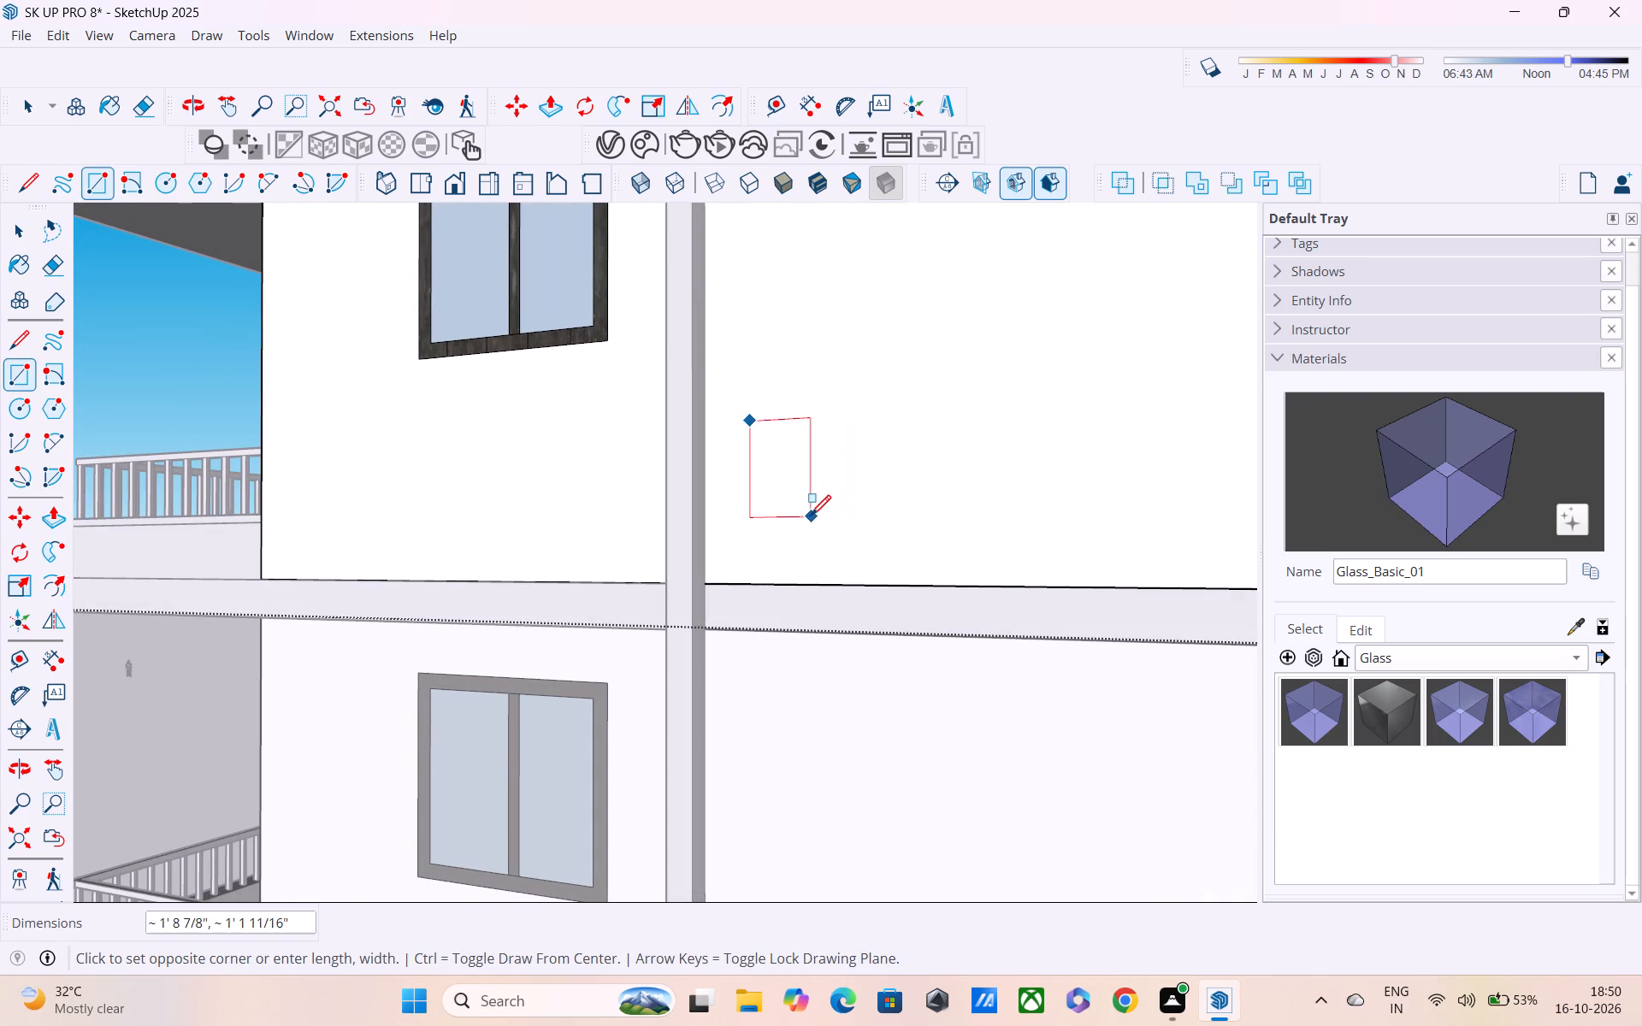
left_click(811, 517)
Offset the small window rectangle's outline about 1 3/8" inward to form its frame.
middle_click_drag(802, 593, 880, 585)
middle_click_drag(882, 608, 878, 397, "shift")
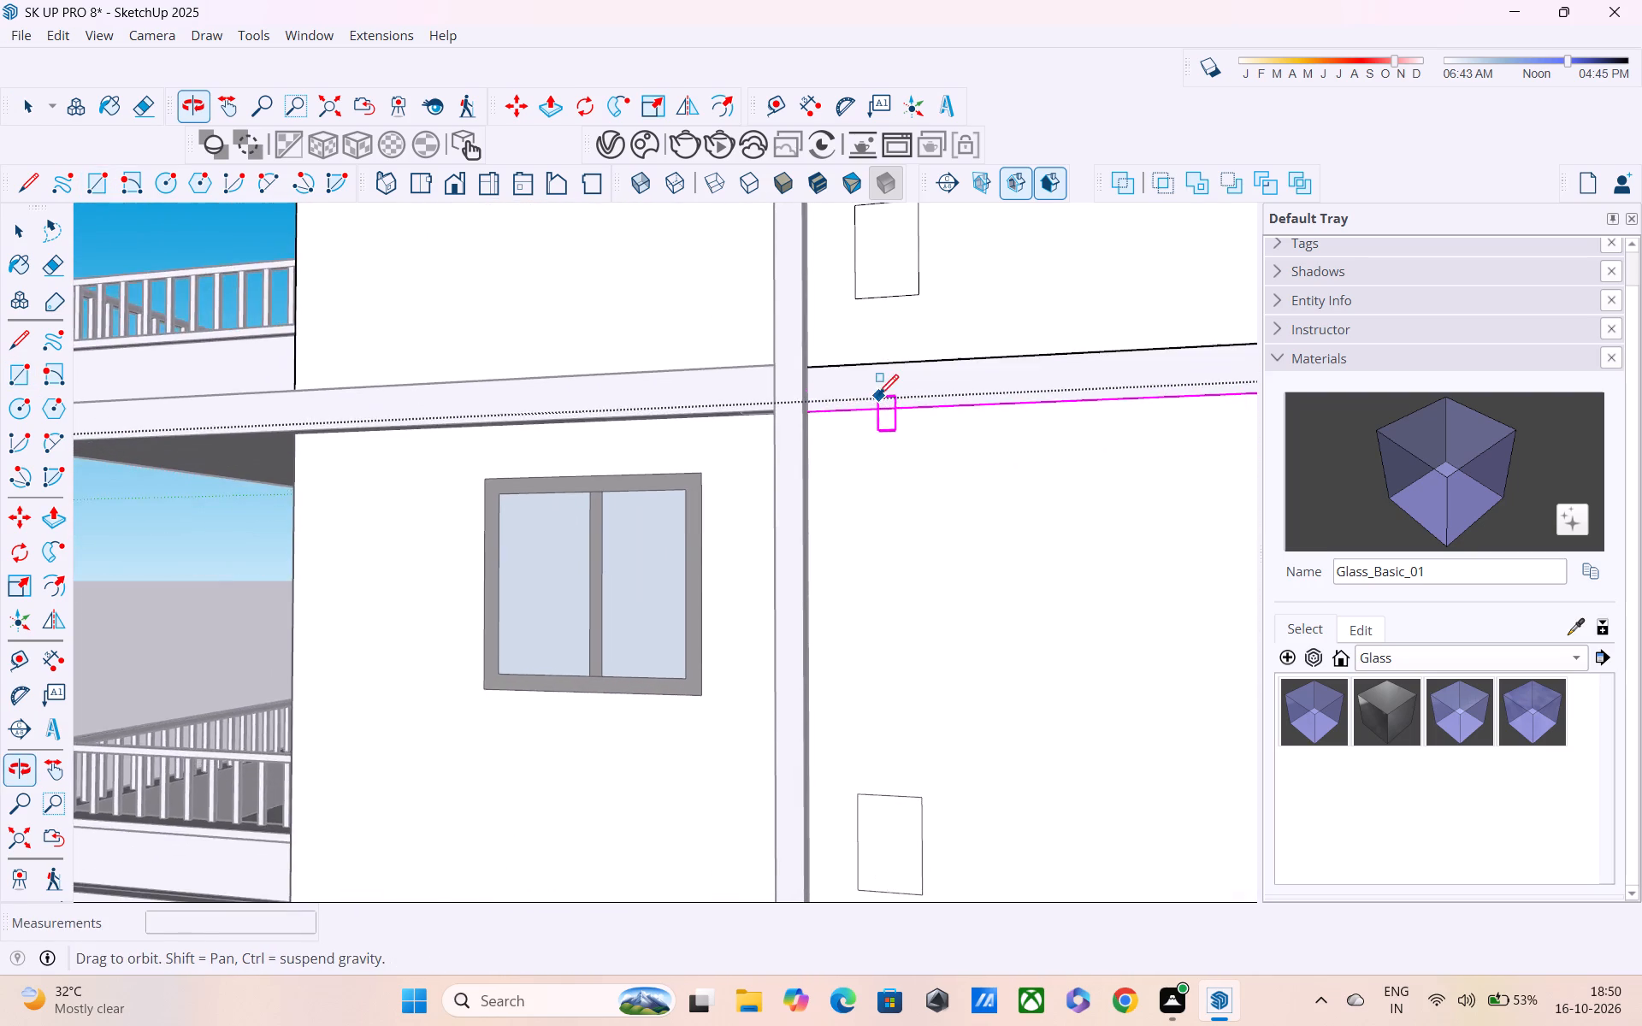
scroll(877, 397, "down", 6)
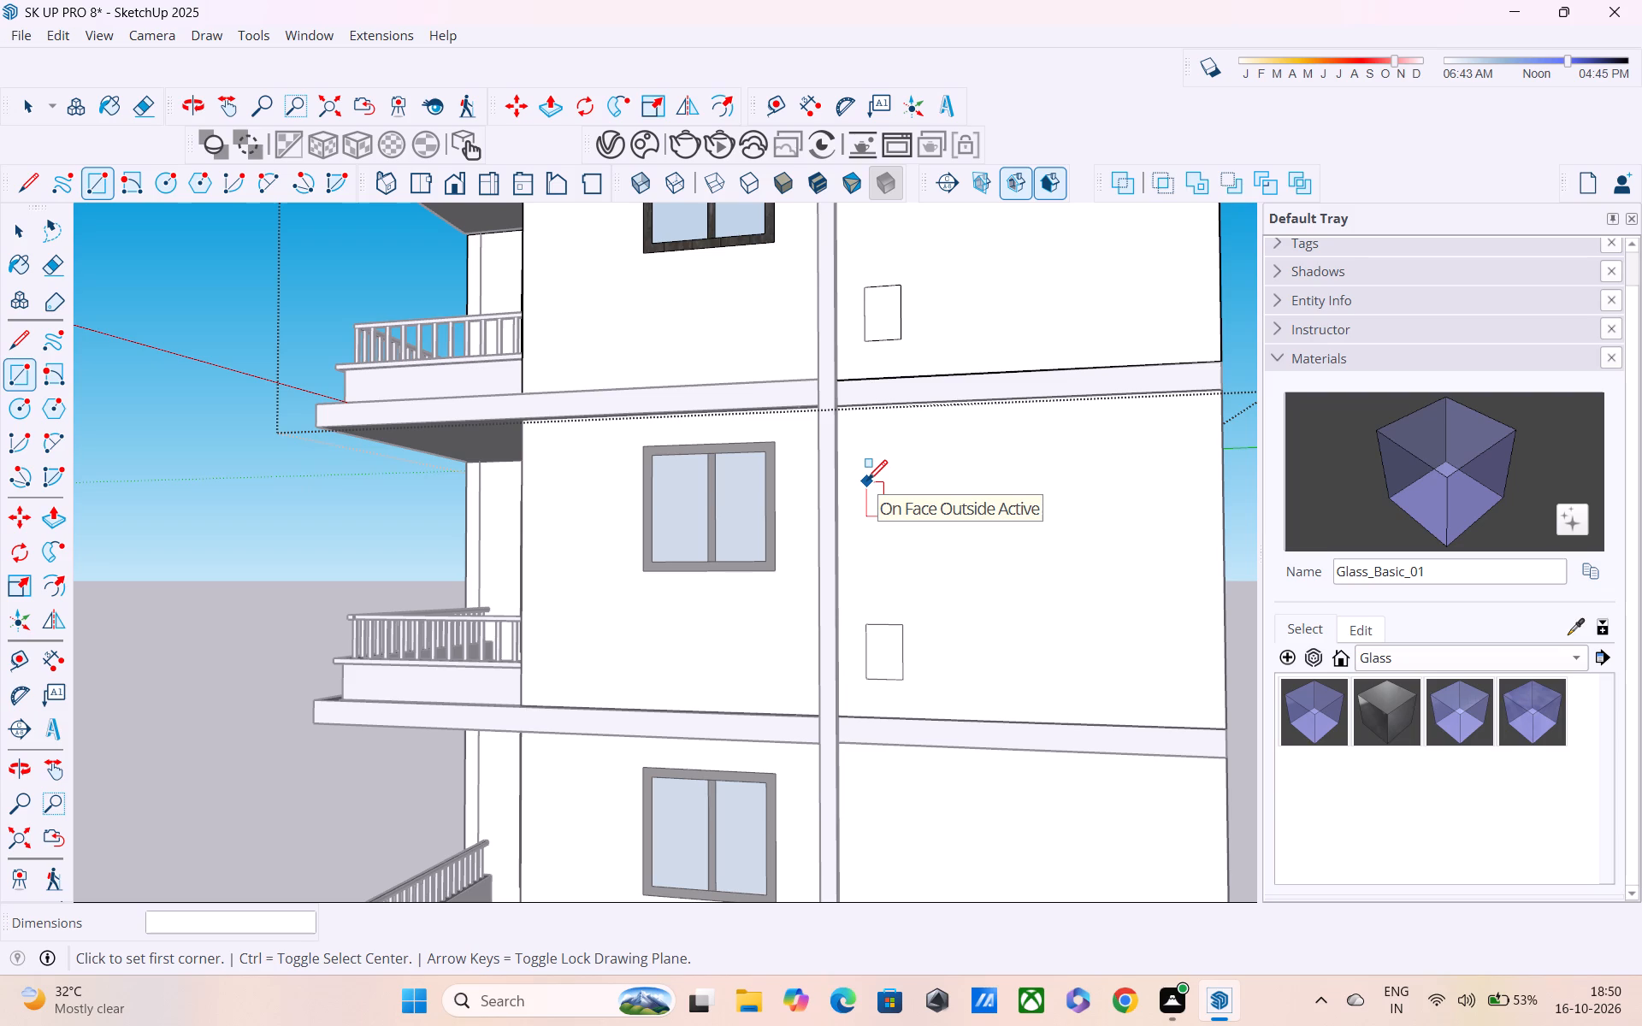
scroll(867, 482, "up", 1)
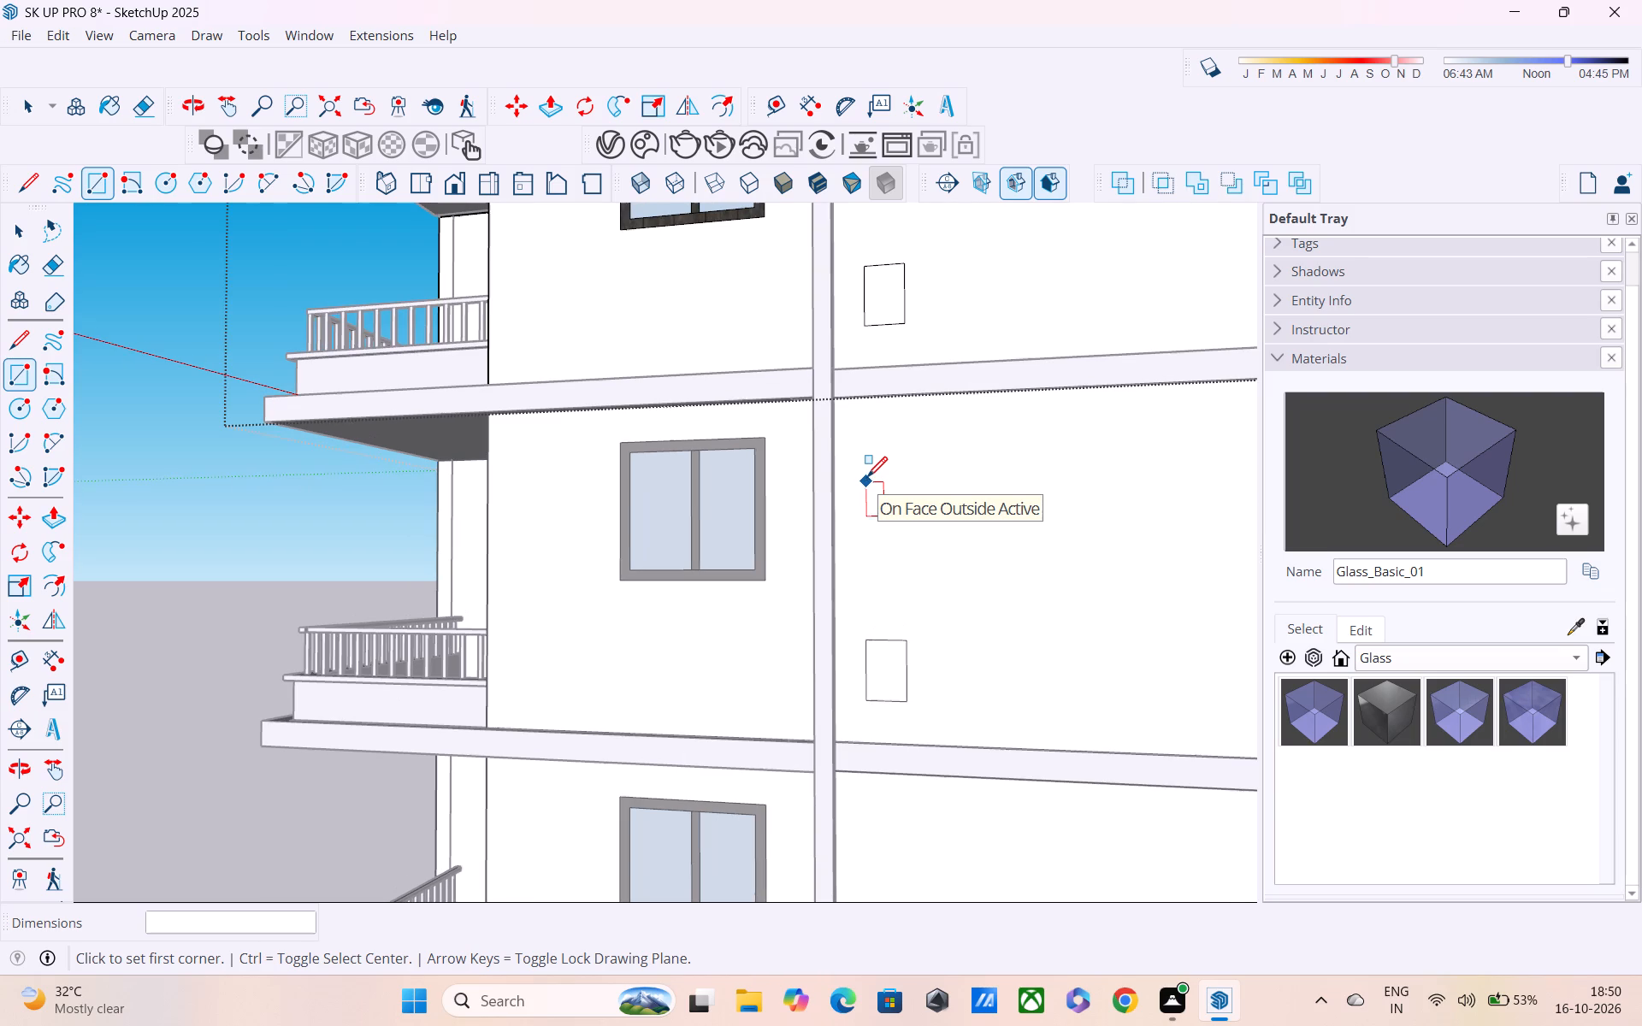
key("space")
key("f")
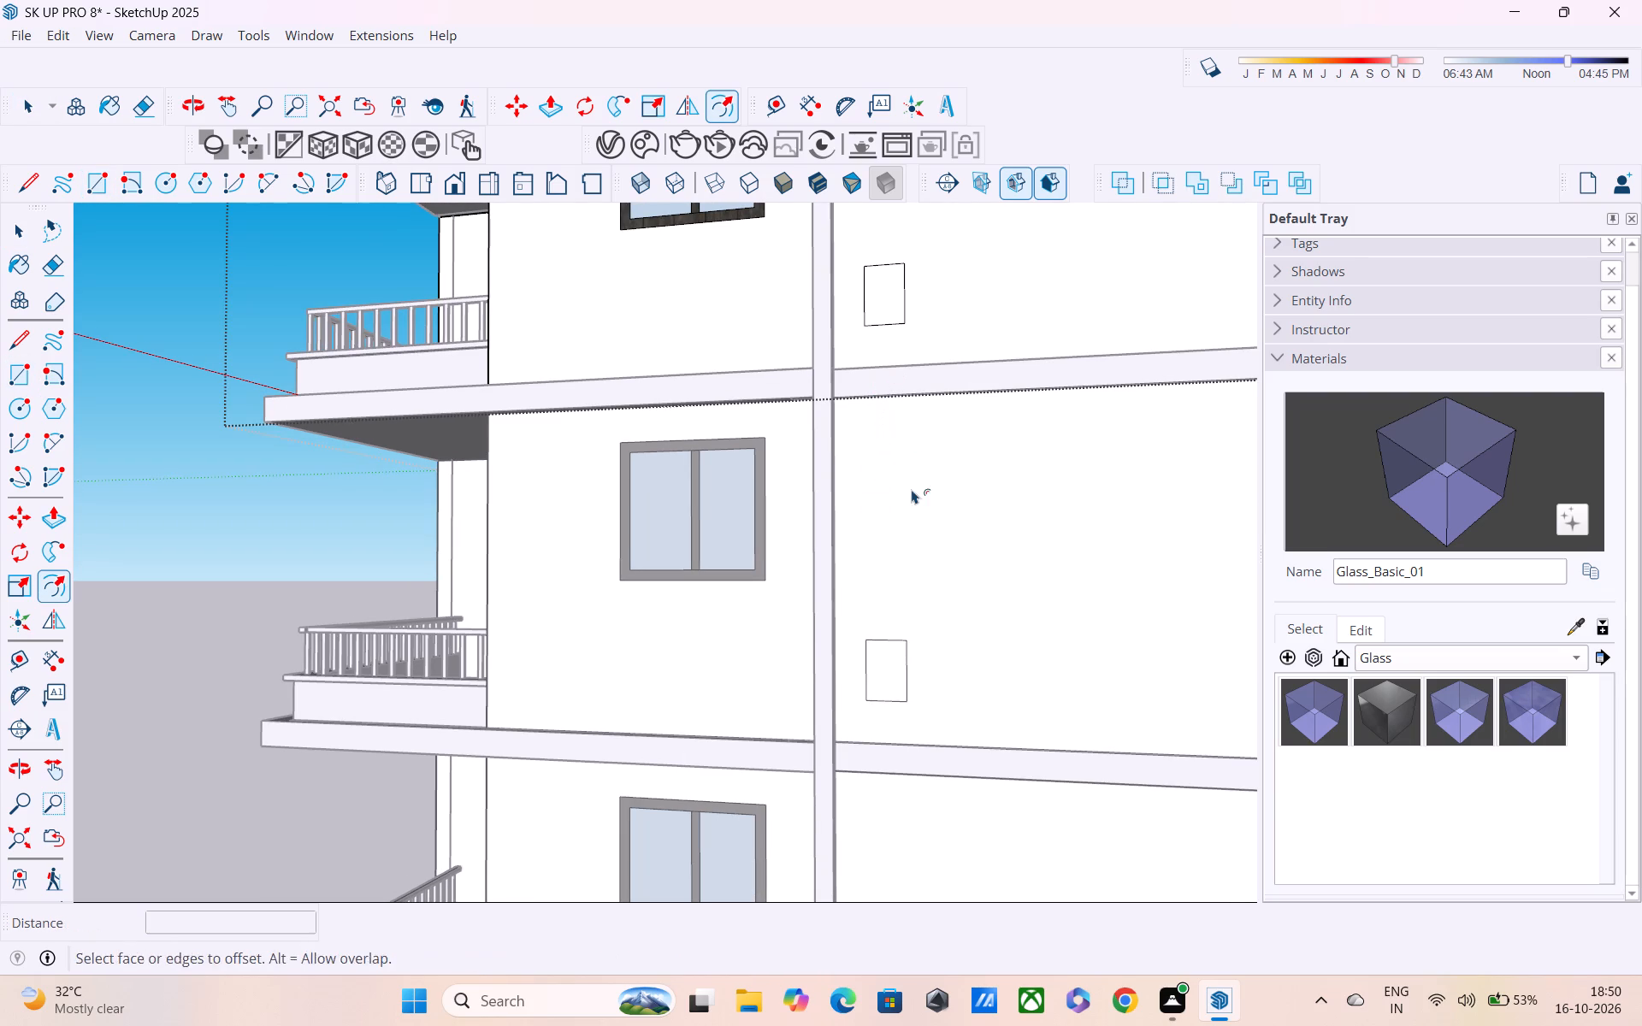
left_click(898, 307)
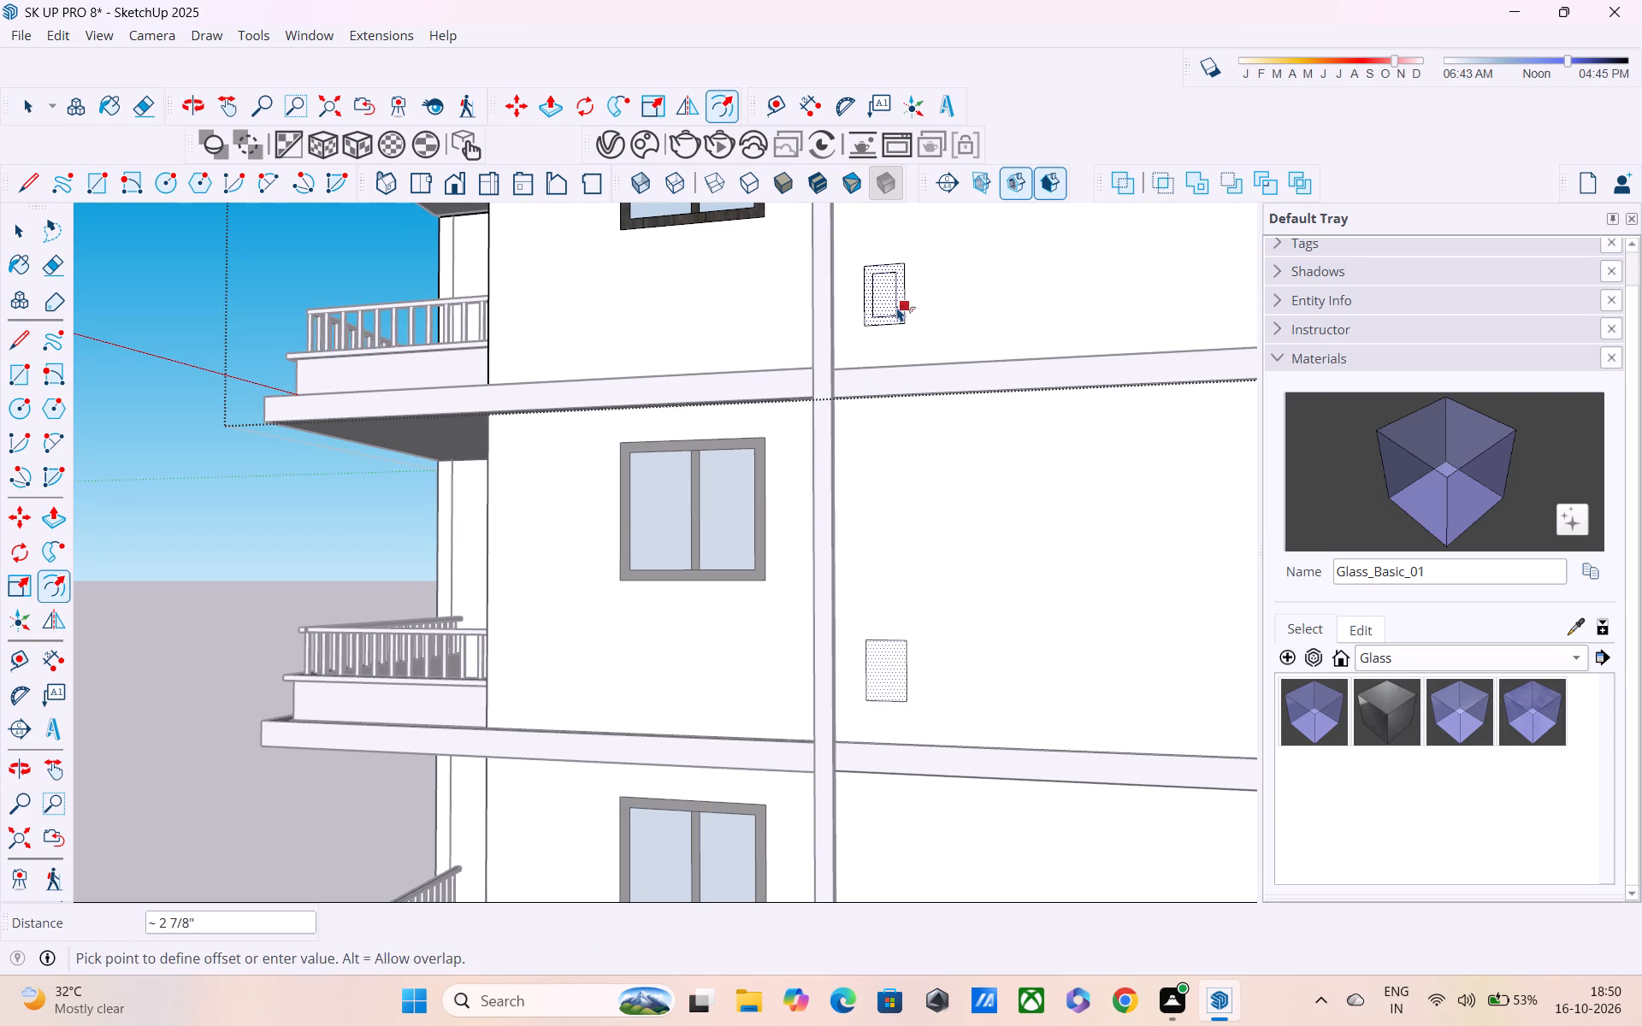
left_click(901, 308)
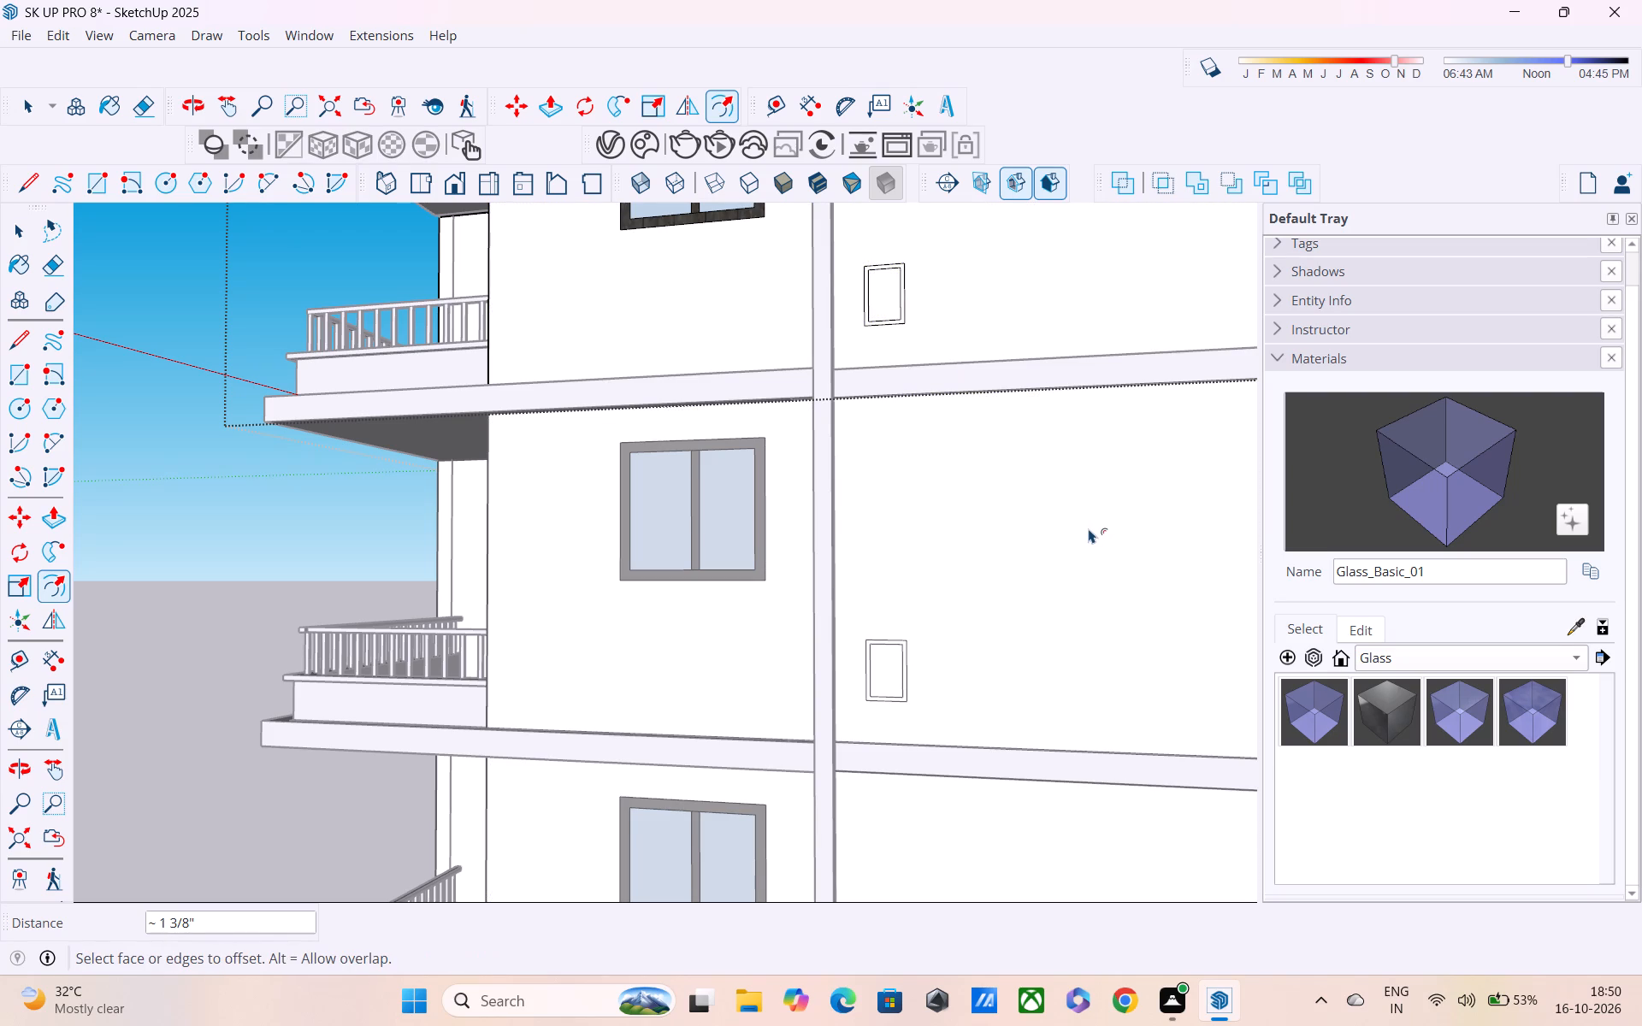
Paint the small window's frame on the top storey with the Wood_Planks_01_1K wood material.
key("b")
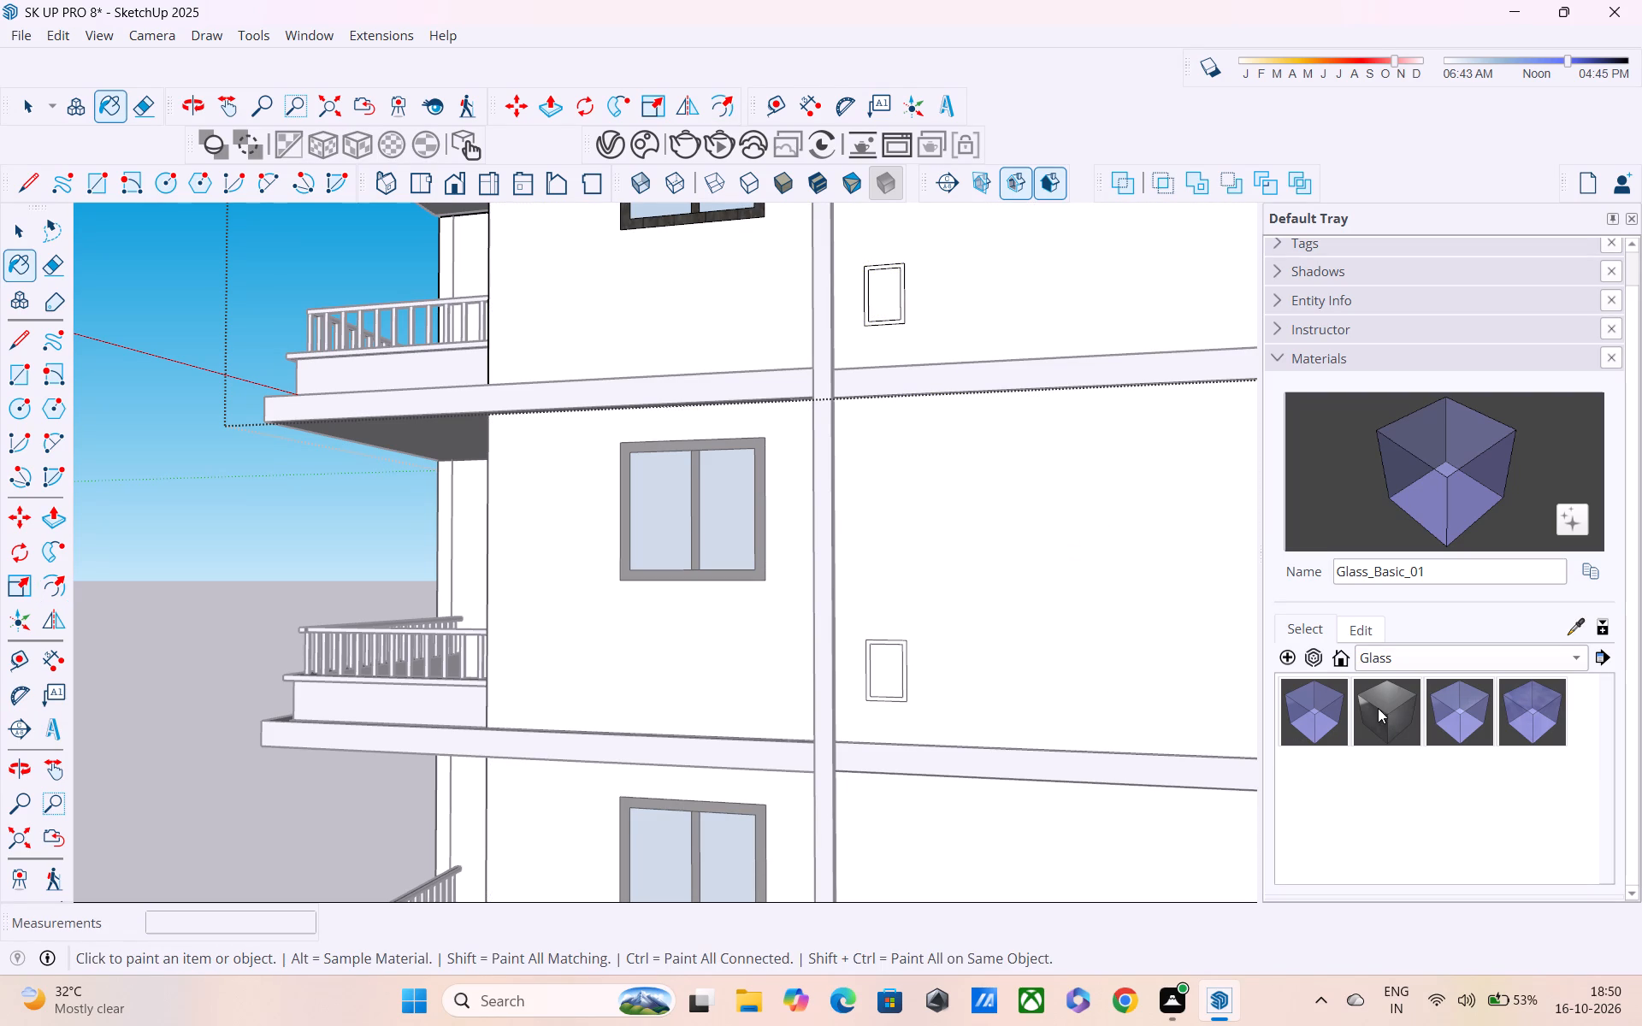
left_click(1389, 664)
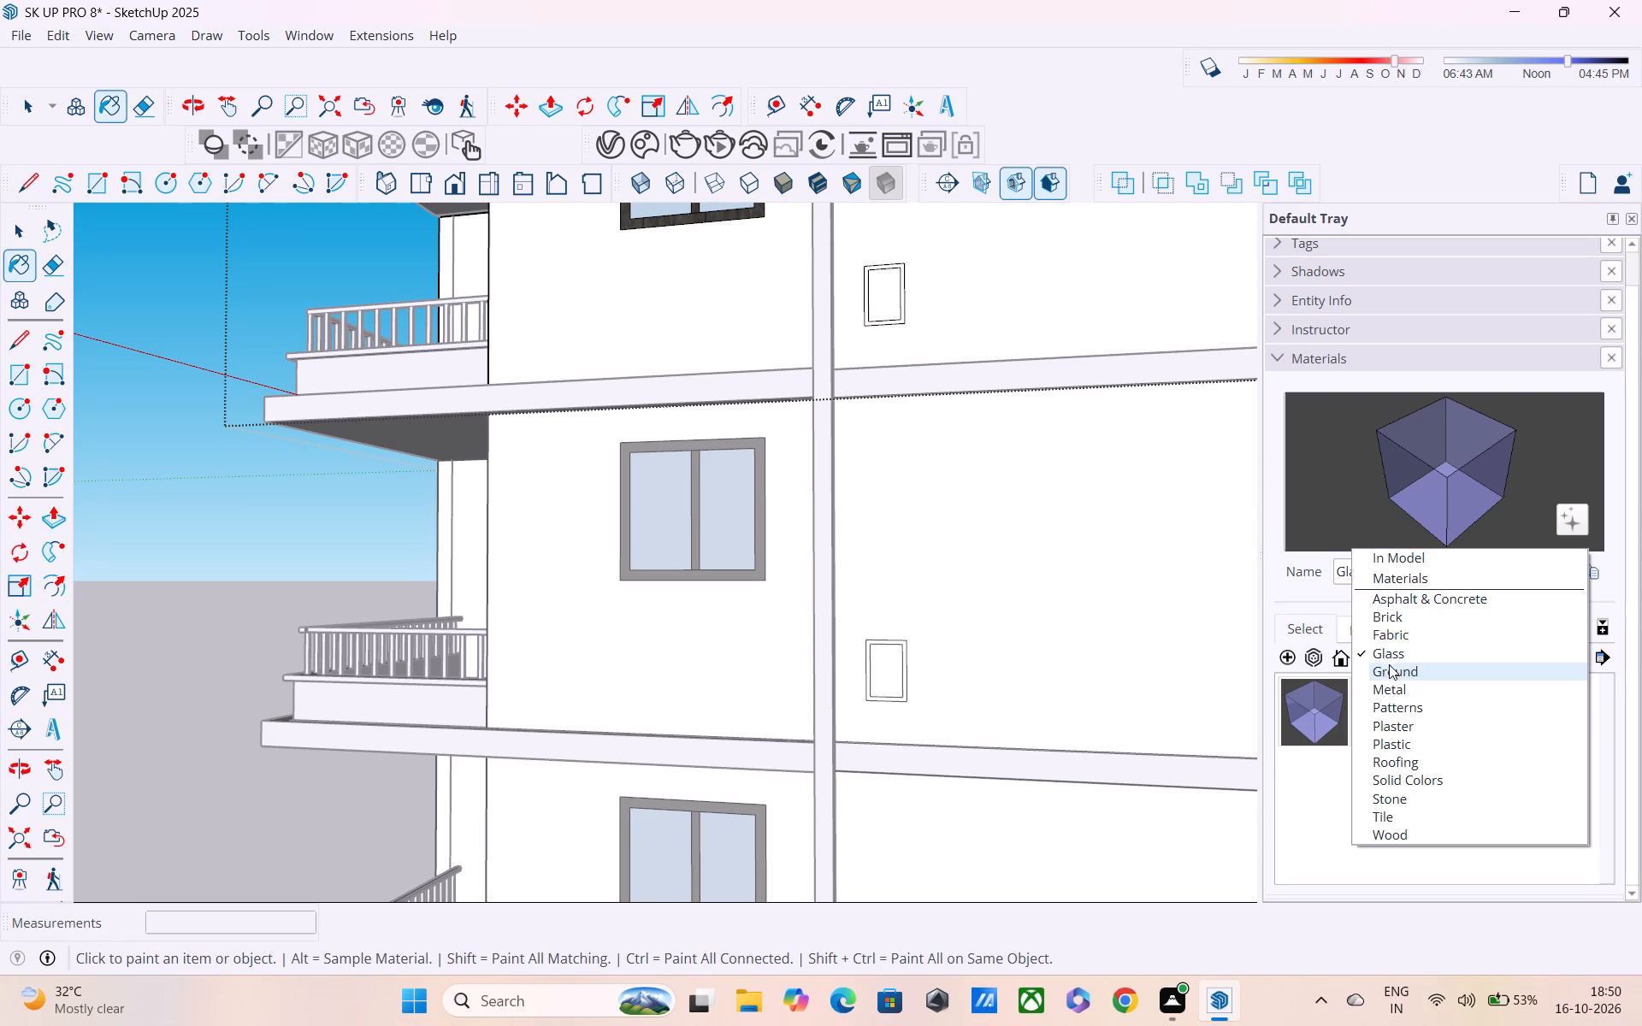
left_click(1395, 831)
left_click(1308, 768)
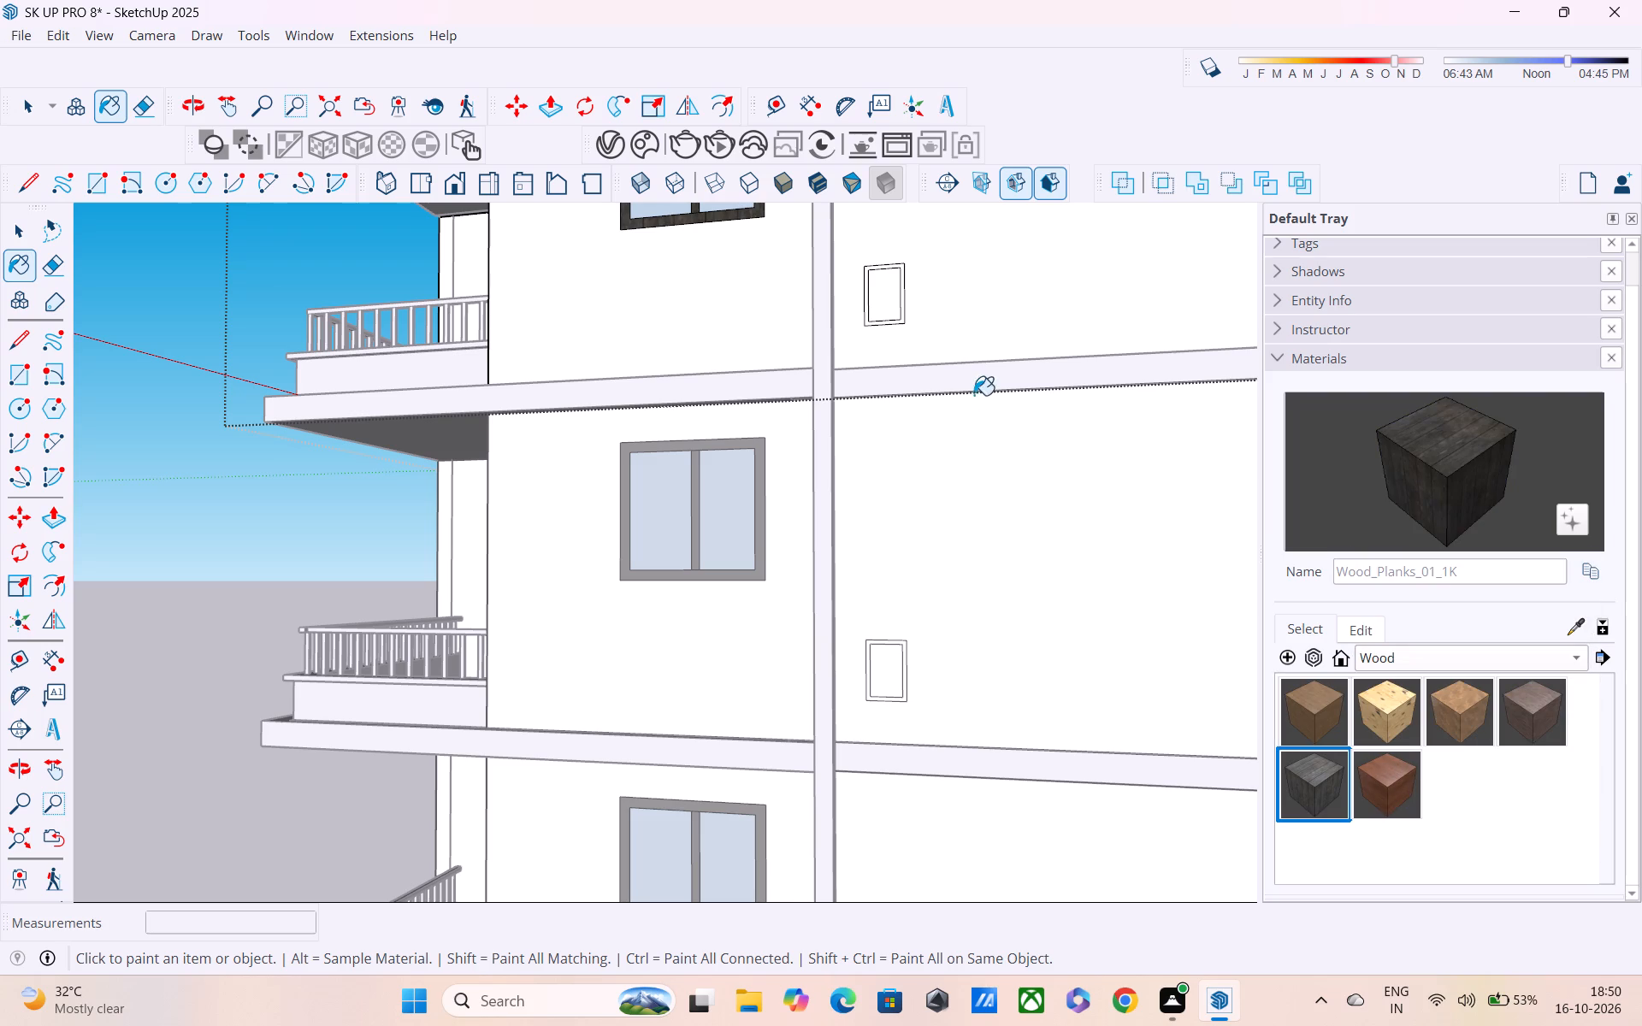
scroll(973, 394, "up", 5)
scroll(883, 262, "up", 2)
middle_click_drag(877, 259, 897, 436, "shift")
scroll(883, 404, "up", 5)
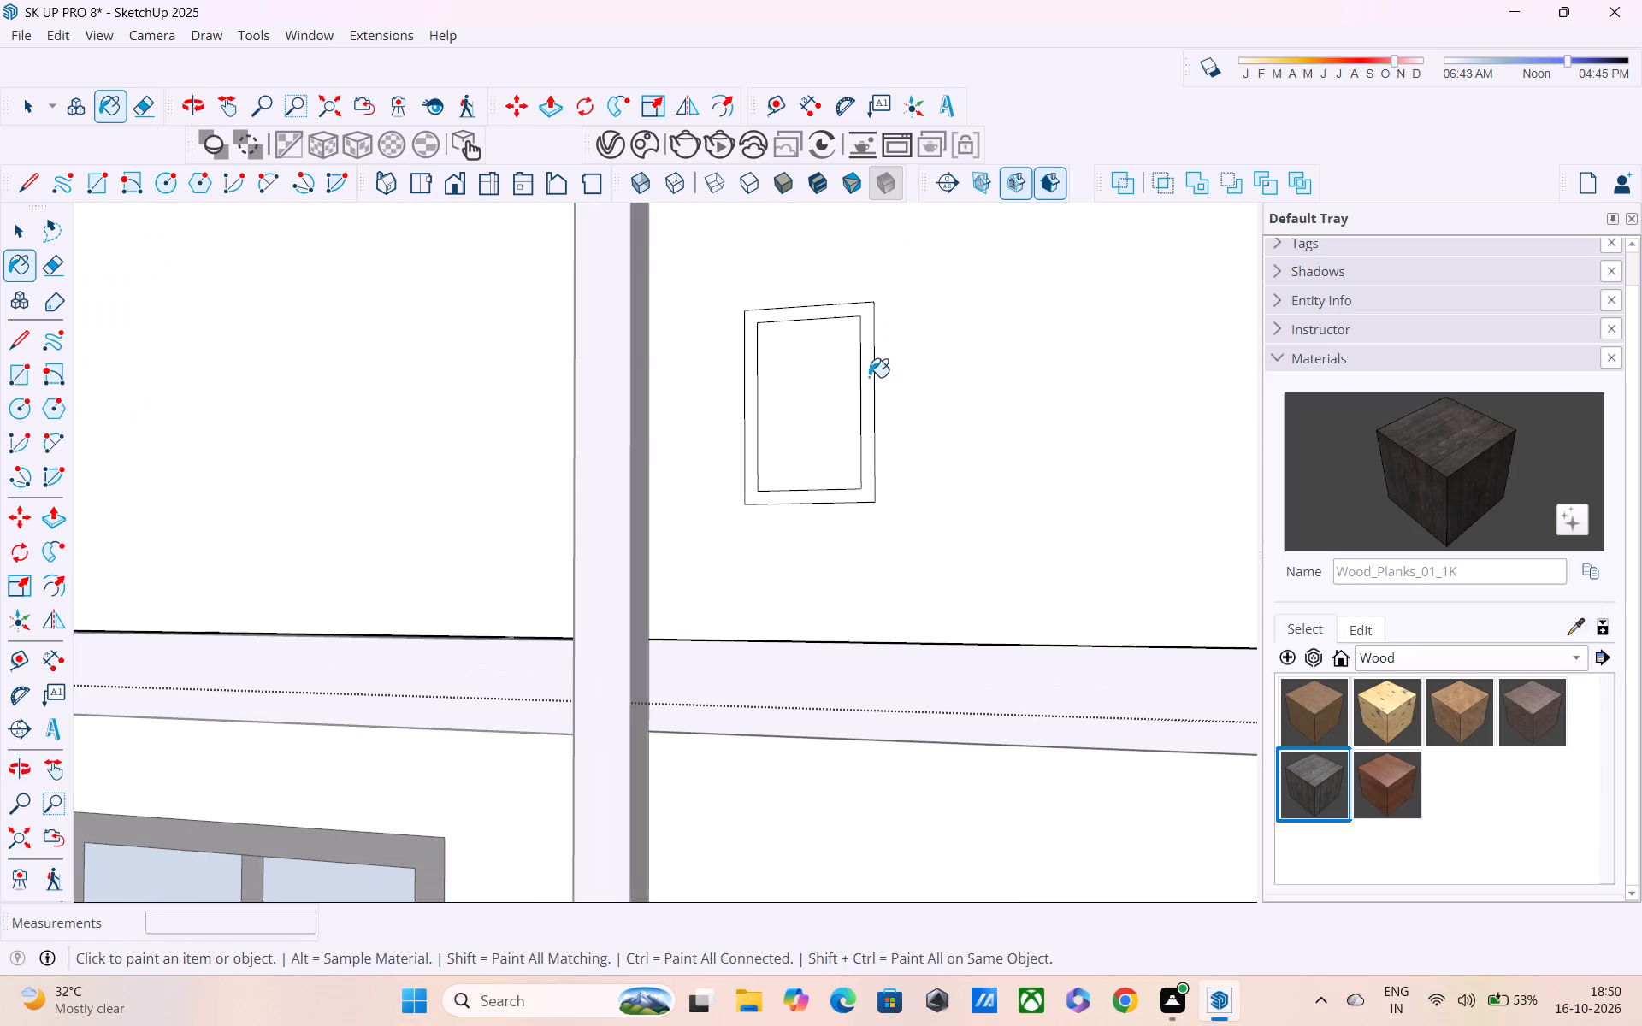
left_click(866, 370)
scroll(866, 370, "down", 5)
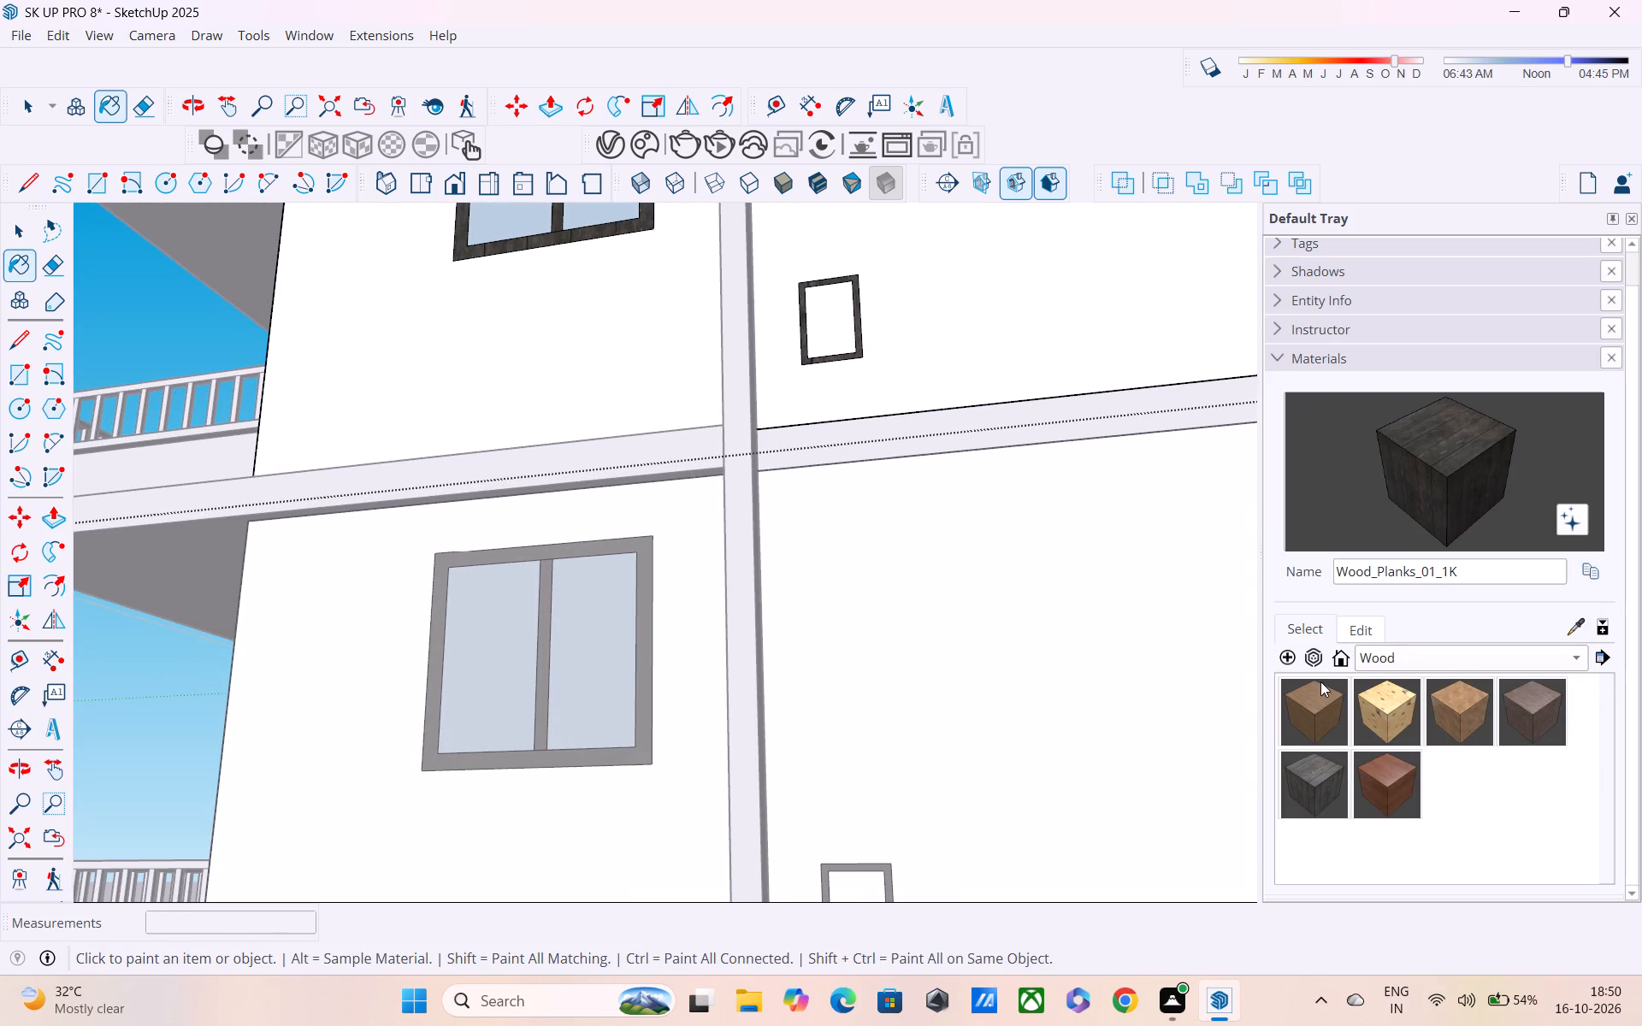
Push the small window's inner face 9" into the wall to cut the opening, and leave the storey's editing mode.
key("space")
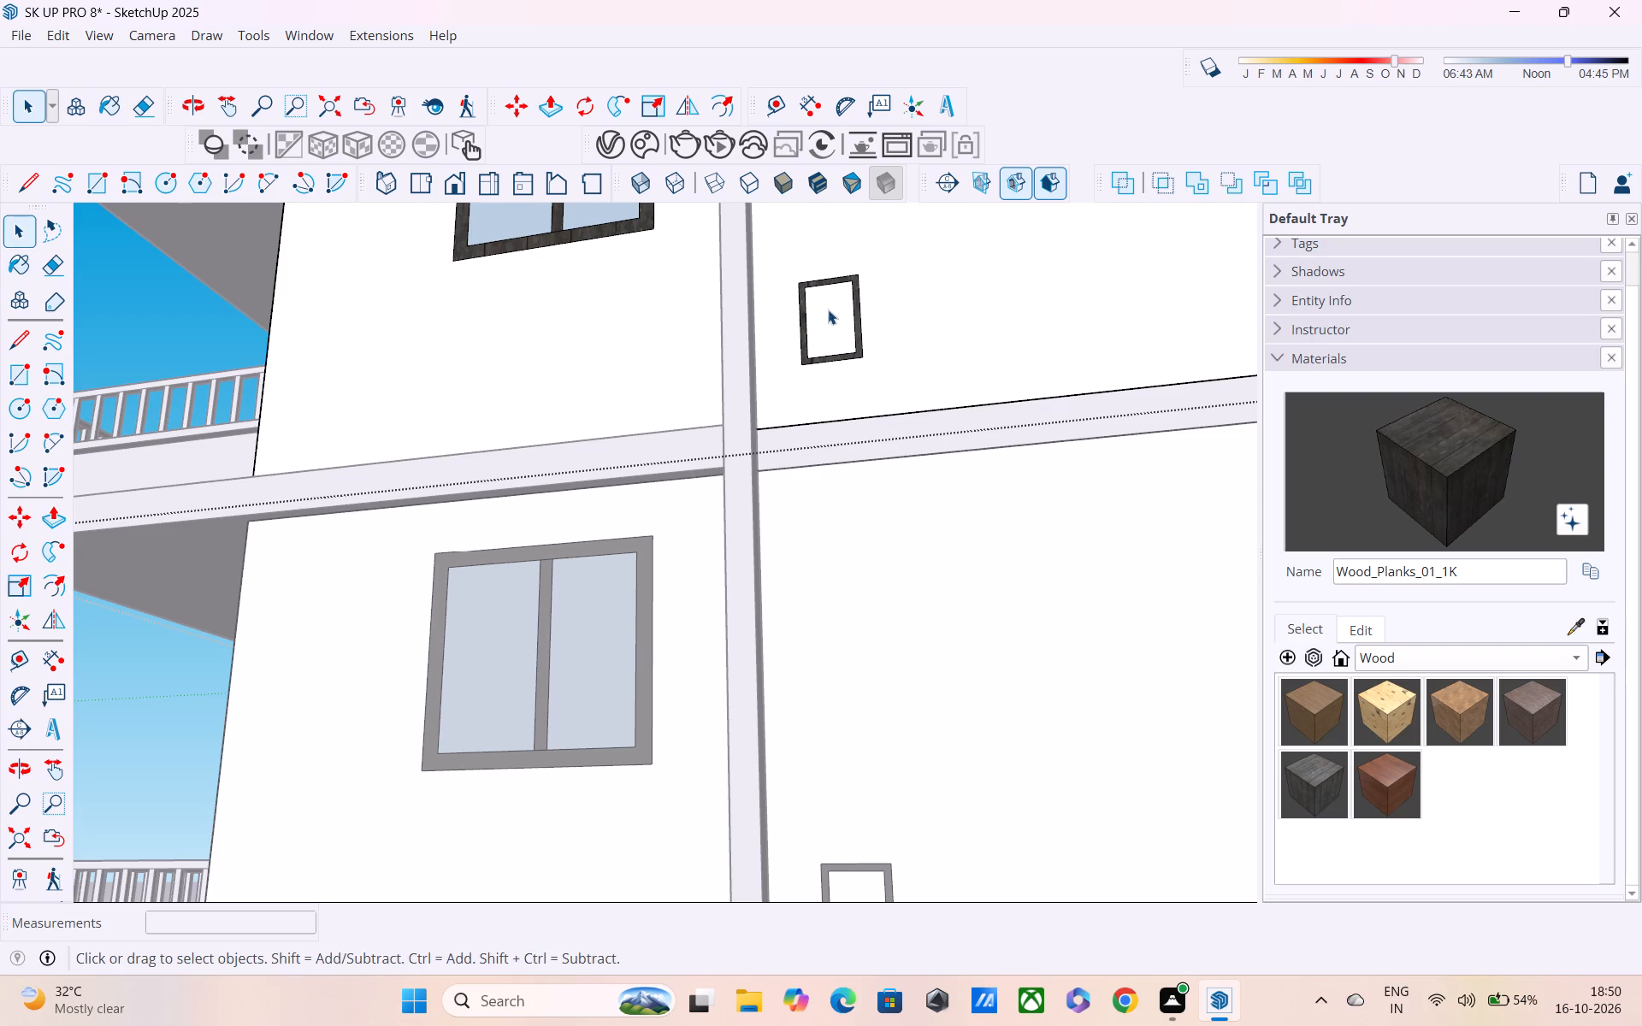
left_click(828, 310)
middle_click_drag(853, 345, 901, 469)
key("p")
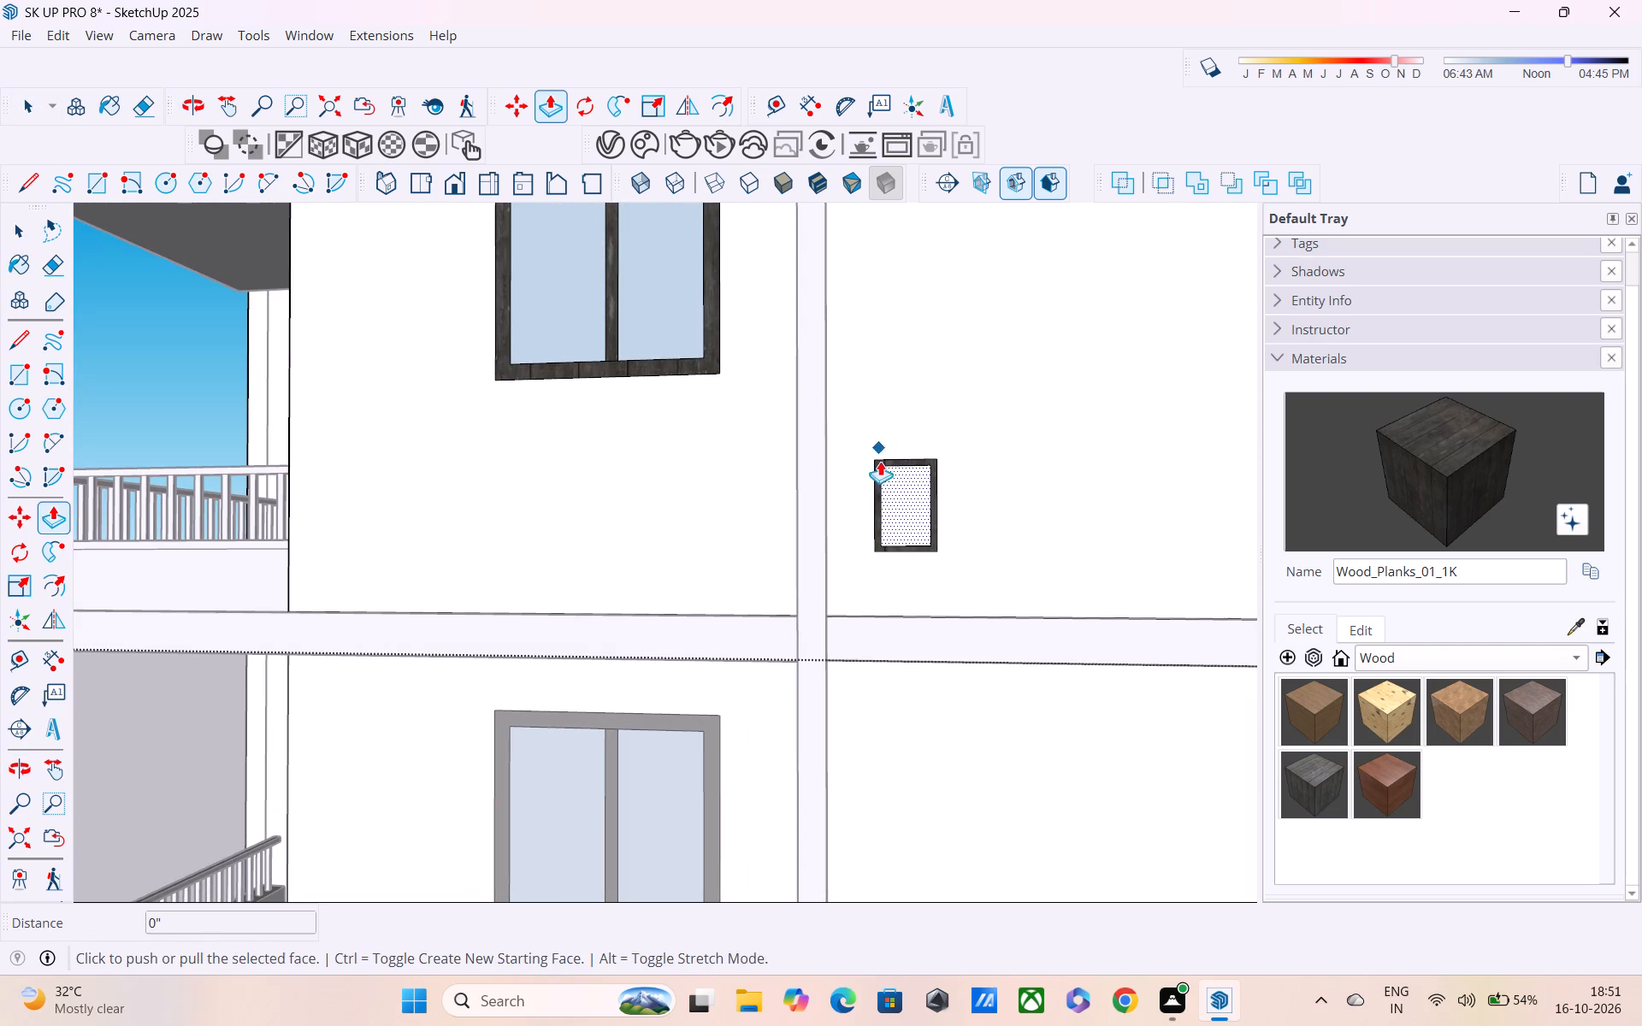
left_click(901, 505)
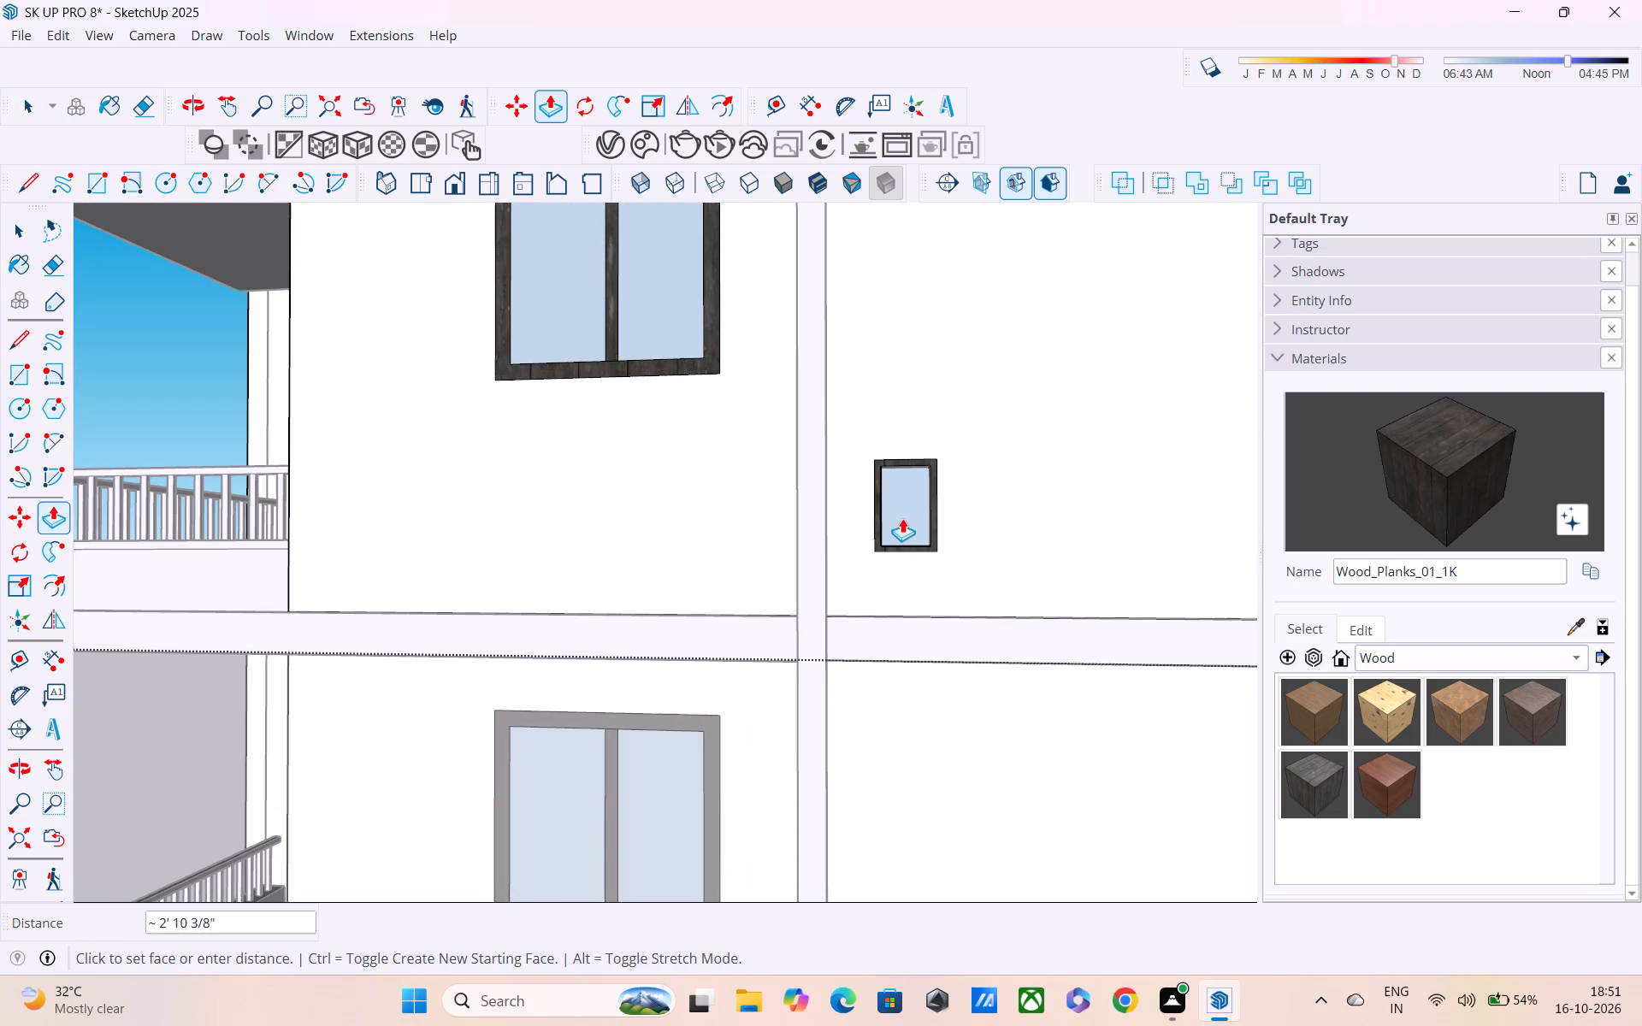
left_click(910, 522)
scroll(912, 523, "down", 5)
middle_click_drag(920, 540, 668, 570)
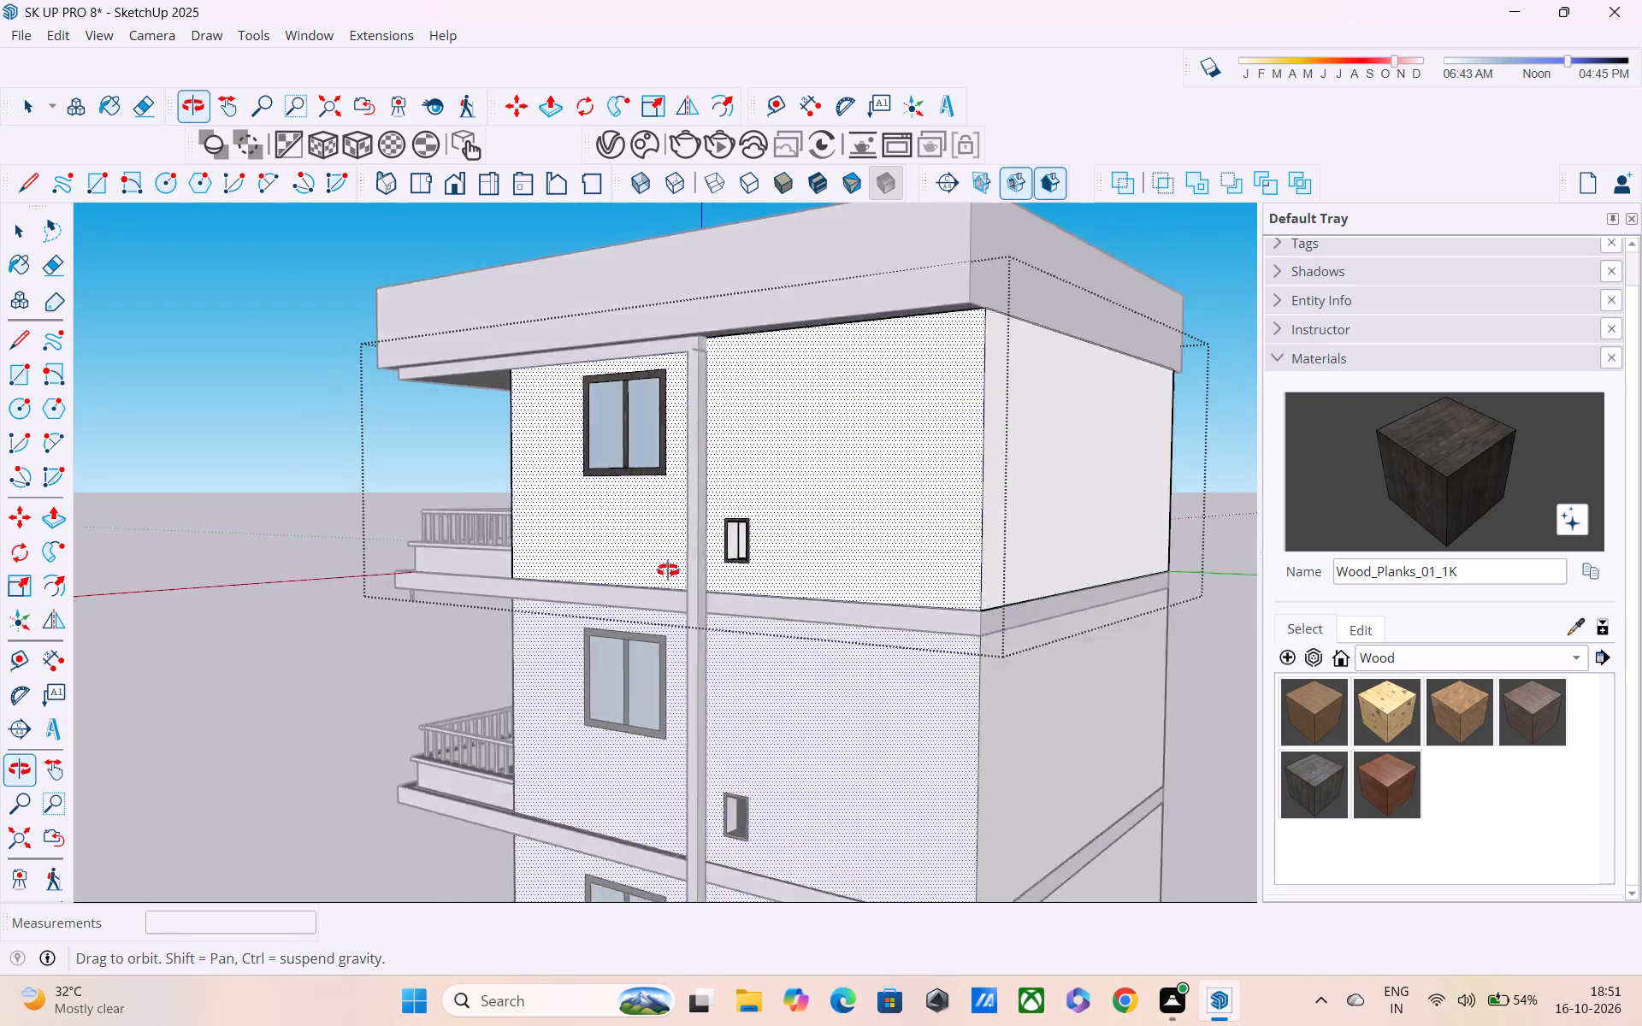
middle_click_drag(668, 570, 489, 569)
scroll(552, 554, "up", 6)
middle_click_drag(563, 522, 746, 545)
scroll(803, 543, "up", 4)
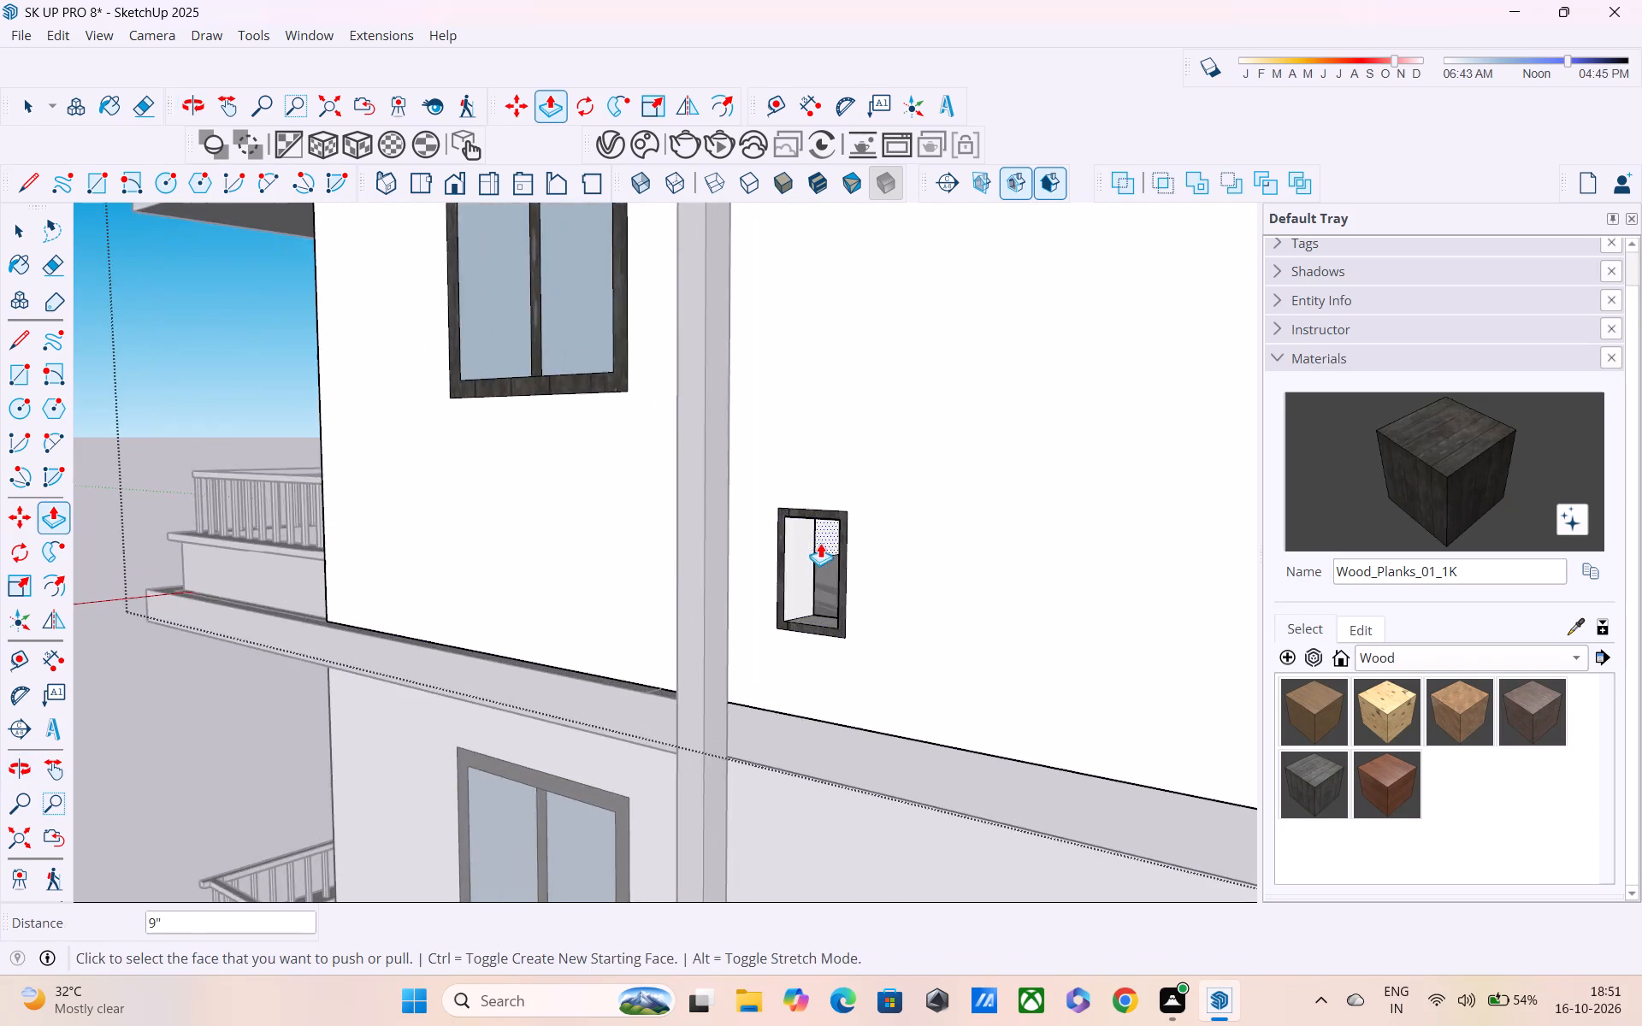
middle_click_drag(828, 545, 929, 448)
scroll(929, 448, "down", 11)
middle_click_drag(963, 481, 1042, 510)
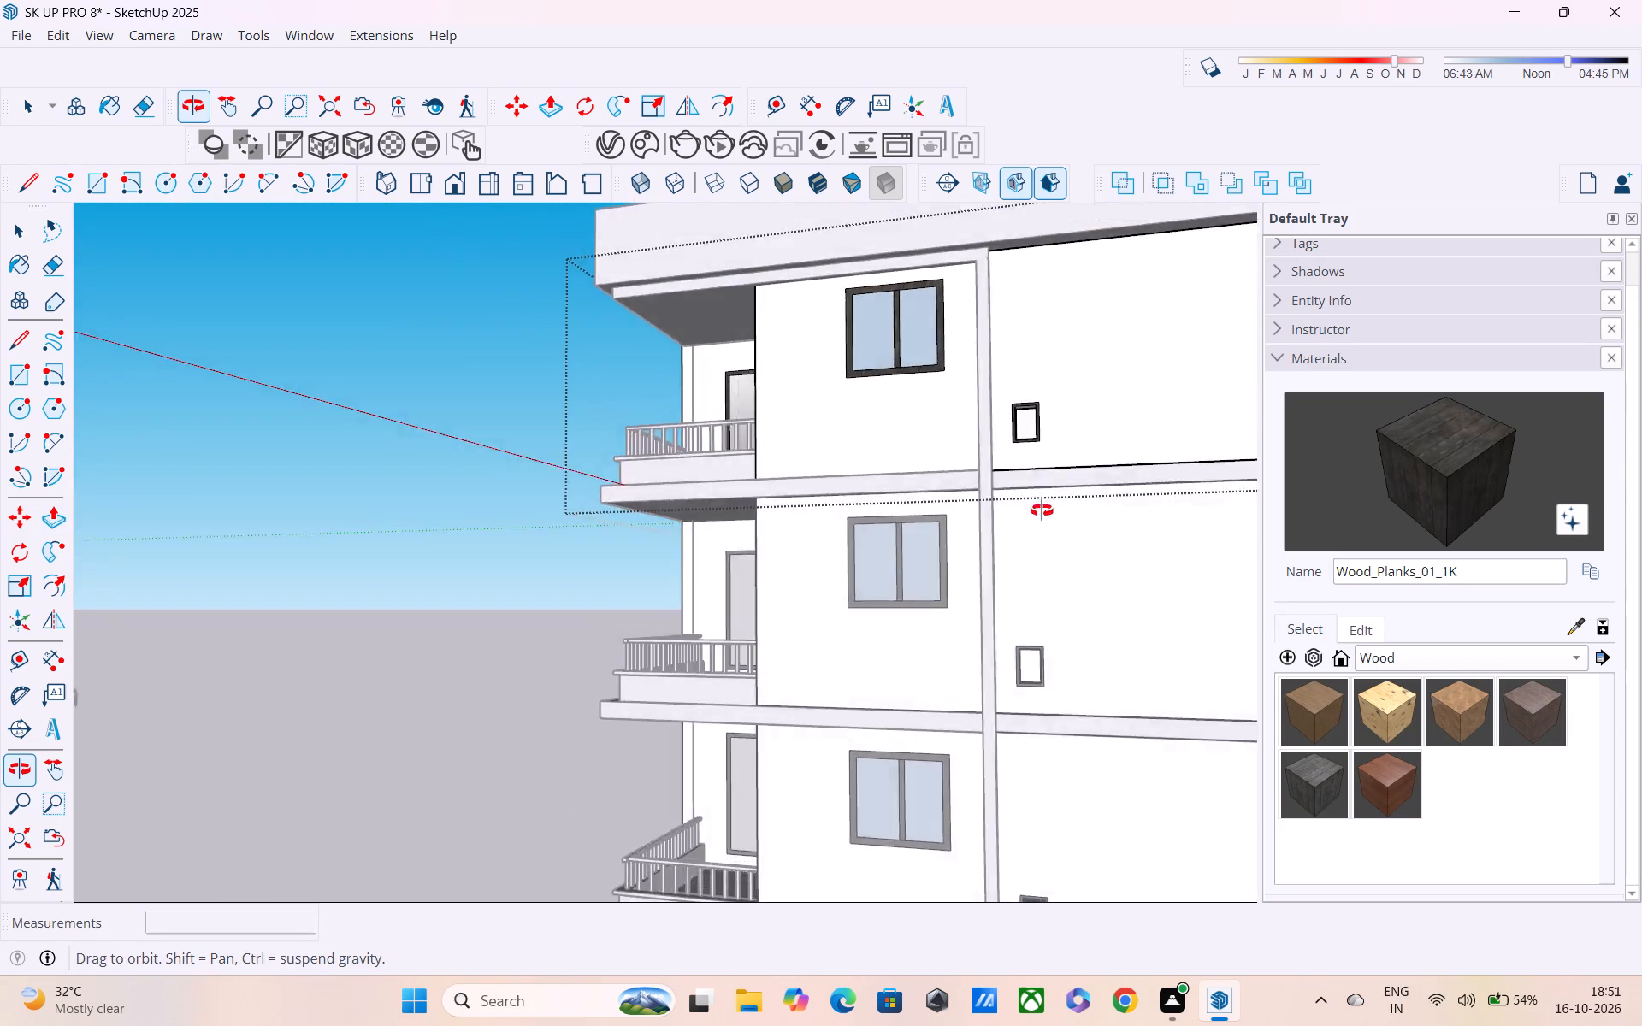
middle_click_drag(1042, 510, 1172, 500)
scroll(1172, 500, "up", 1)
key("Escape")
key("space")
double_click(348, 520)
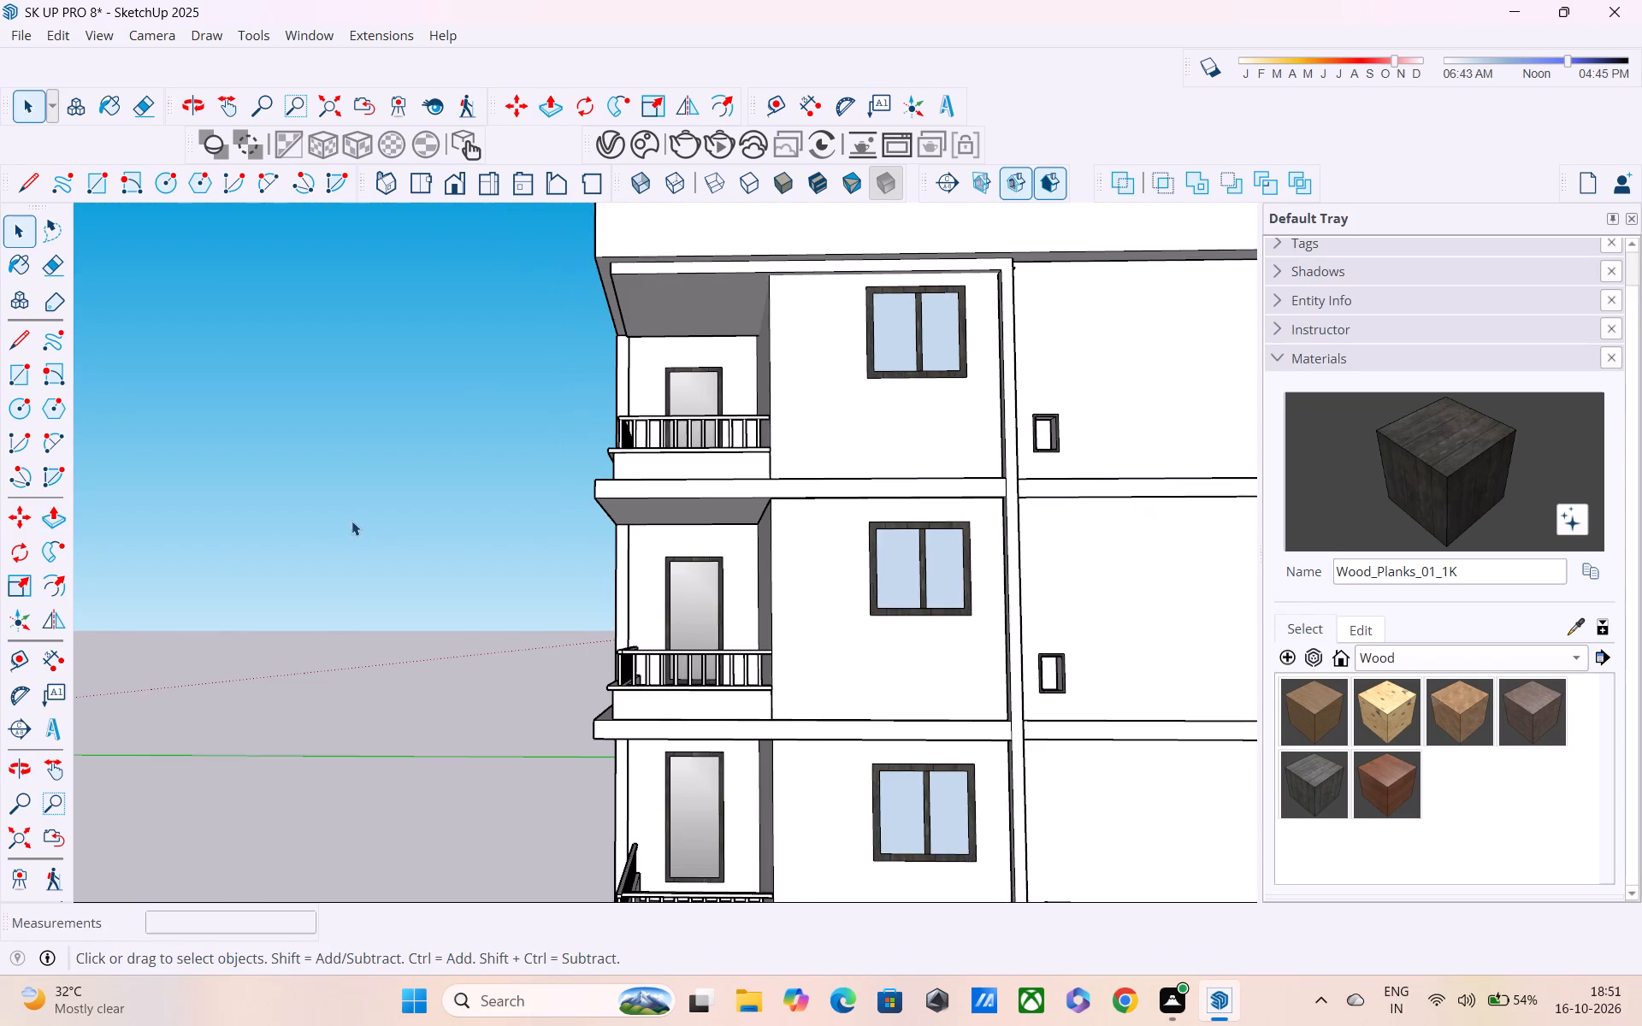
Examine the whole building from the side wall, the underside and the balcony front.
middle_click_drag(436, 596, 840, 636)
scroll(855, 639, "up", 2)
scroll(855, 638, "down", 1)
middle_click_drag(828, 634, 732, 566)
middle_click_drag(731, 587, 611, 355, "shift")
scroll(723, 554, "down", 3)
middle_click_drag(777, 604, 712, 472)
scroll(712, 472, "up", 1)
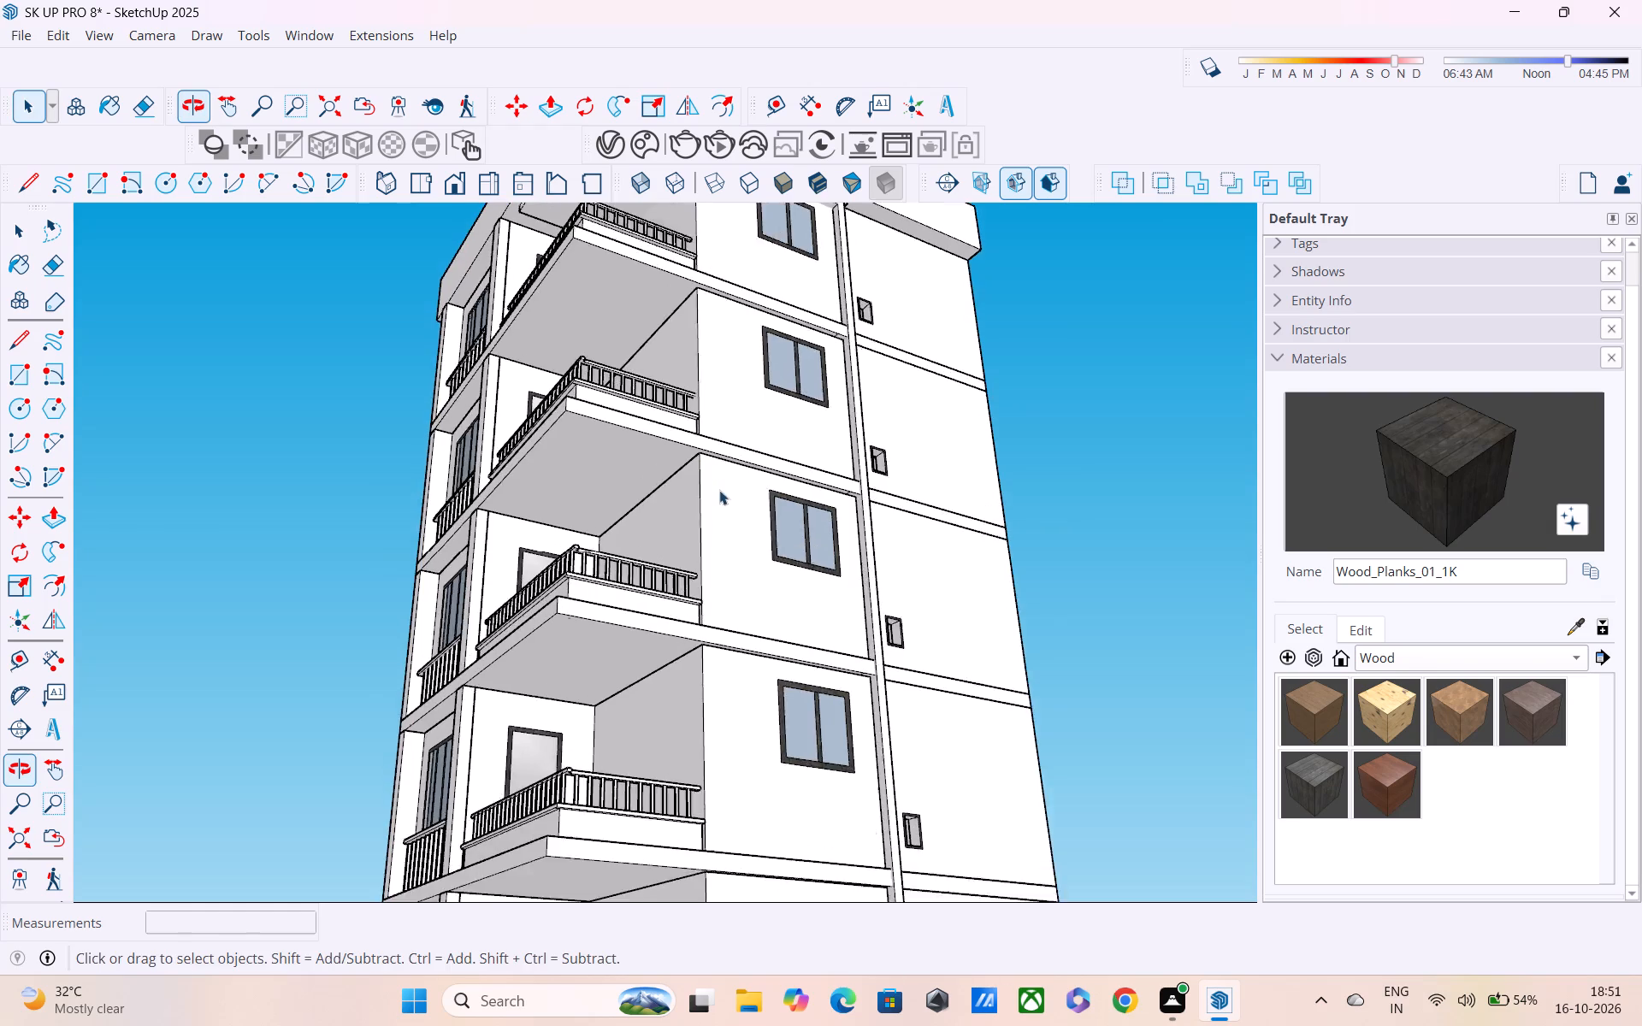
scroll(723, 497, "down", 6)
middle_click_drag(805, 570, 770, 510)
scroll(785, 540, "up", 1, "shift")
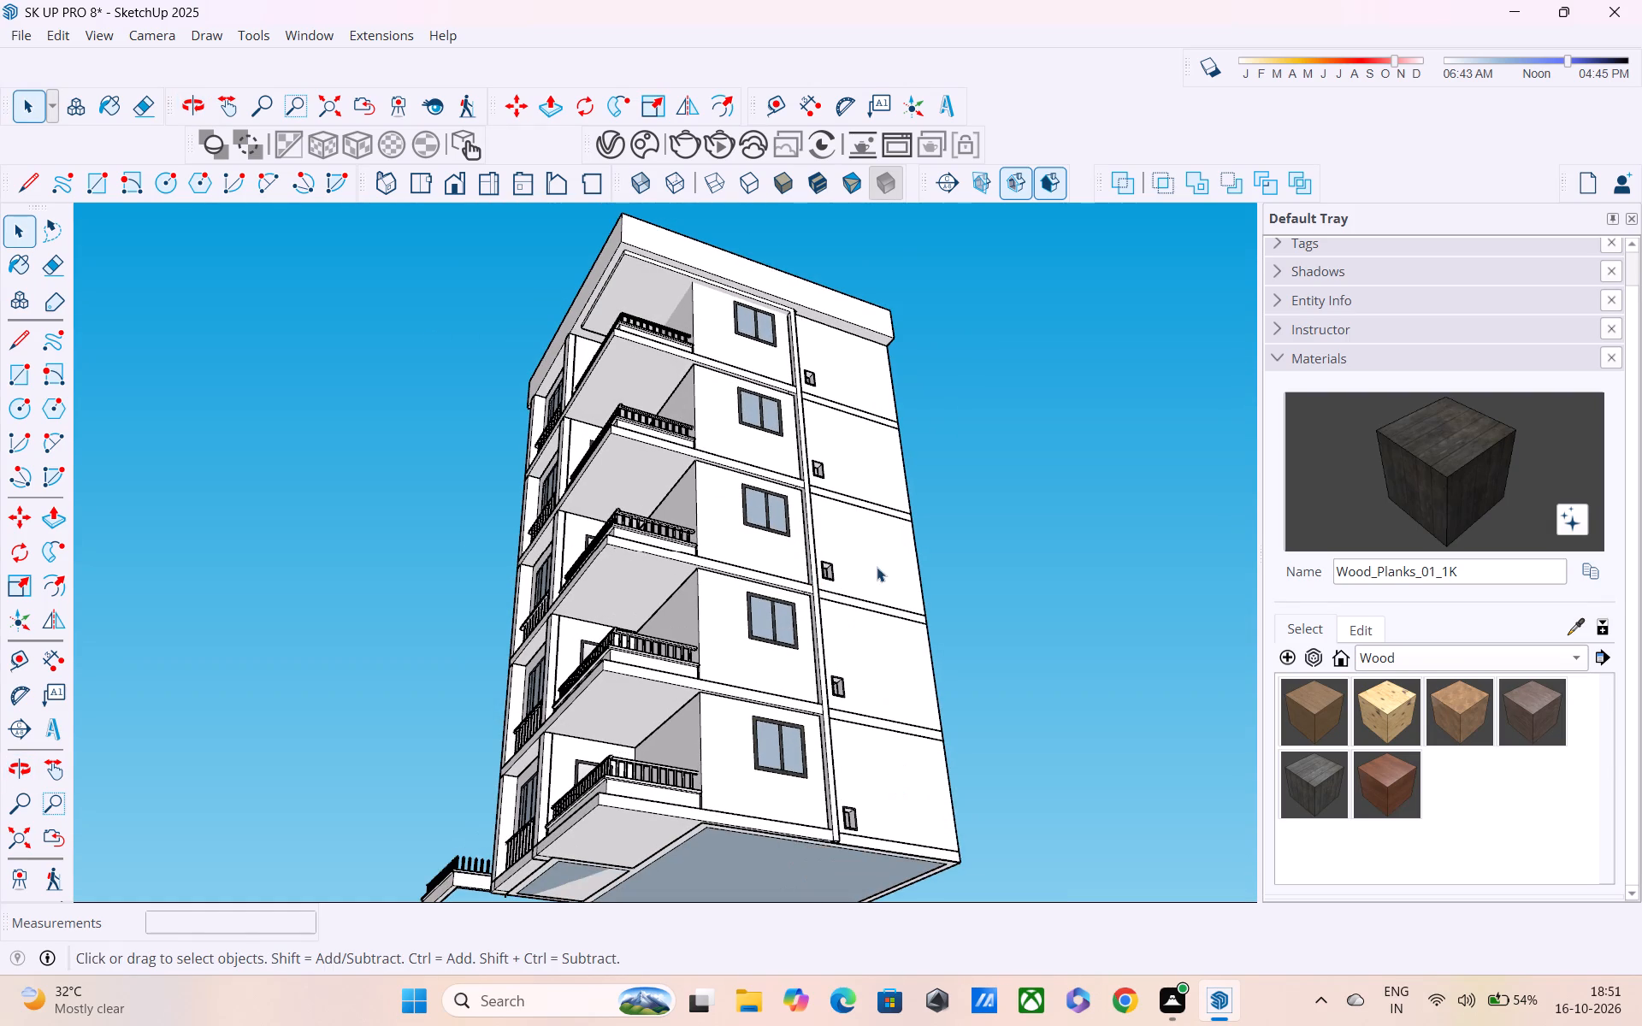
middle_click_drag(847, 685, 847, 485)
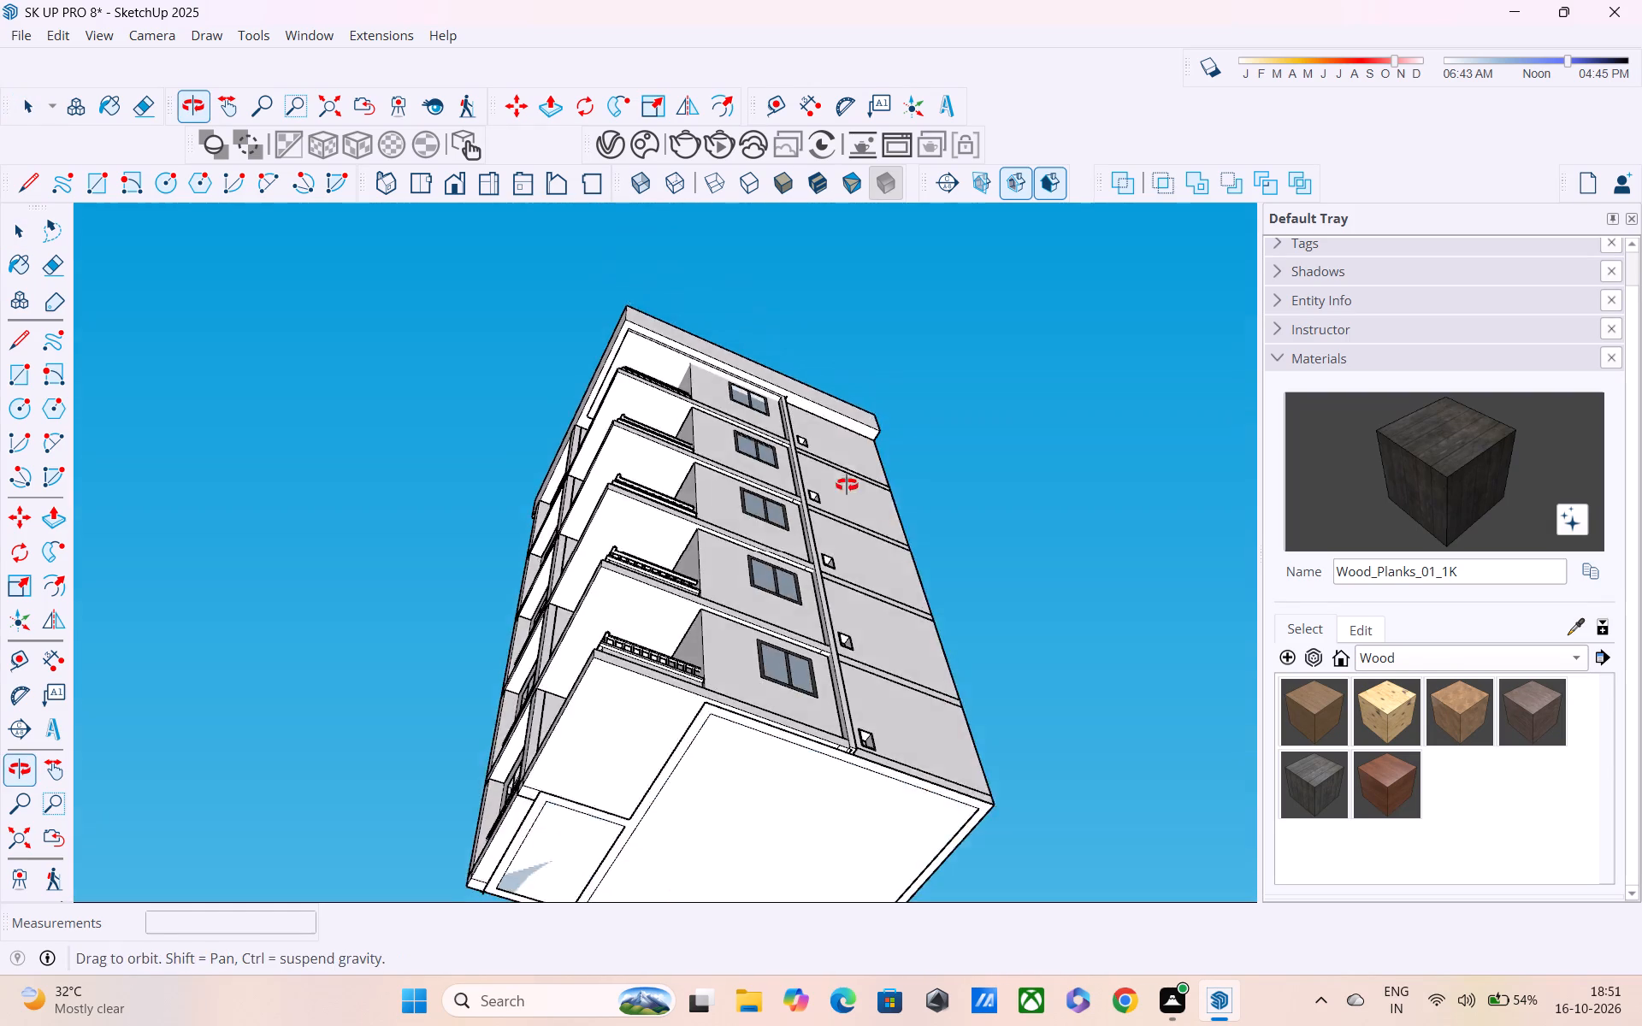
middle_click_drag(847, 485, 847, 476)
scroll(848, 545, "down", 6)
scroll(747, 729, "up", 1)
middle_click_drag(734, 735, 1046, 849)
scroll(753, 743, "up", 3)
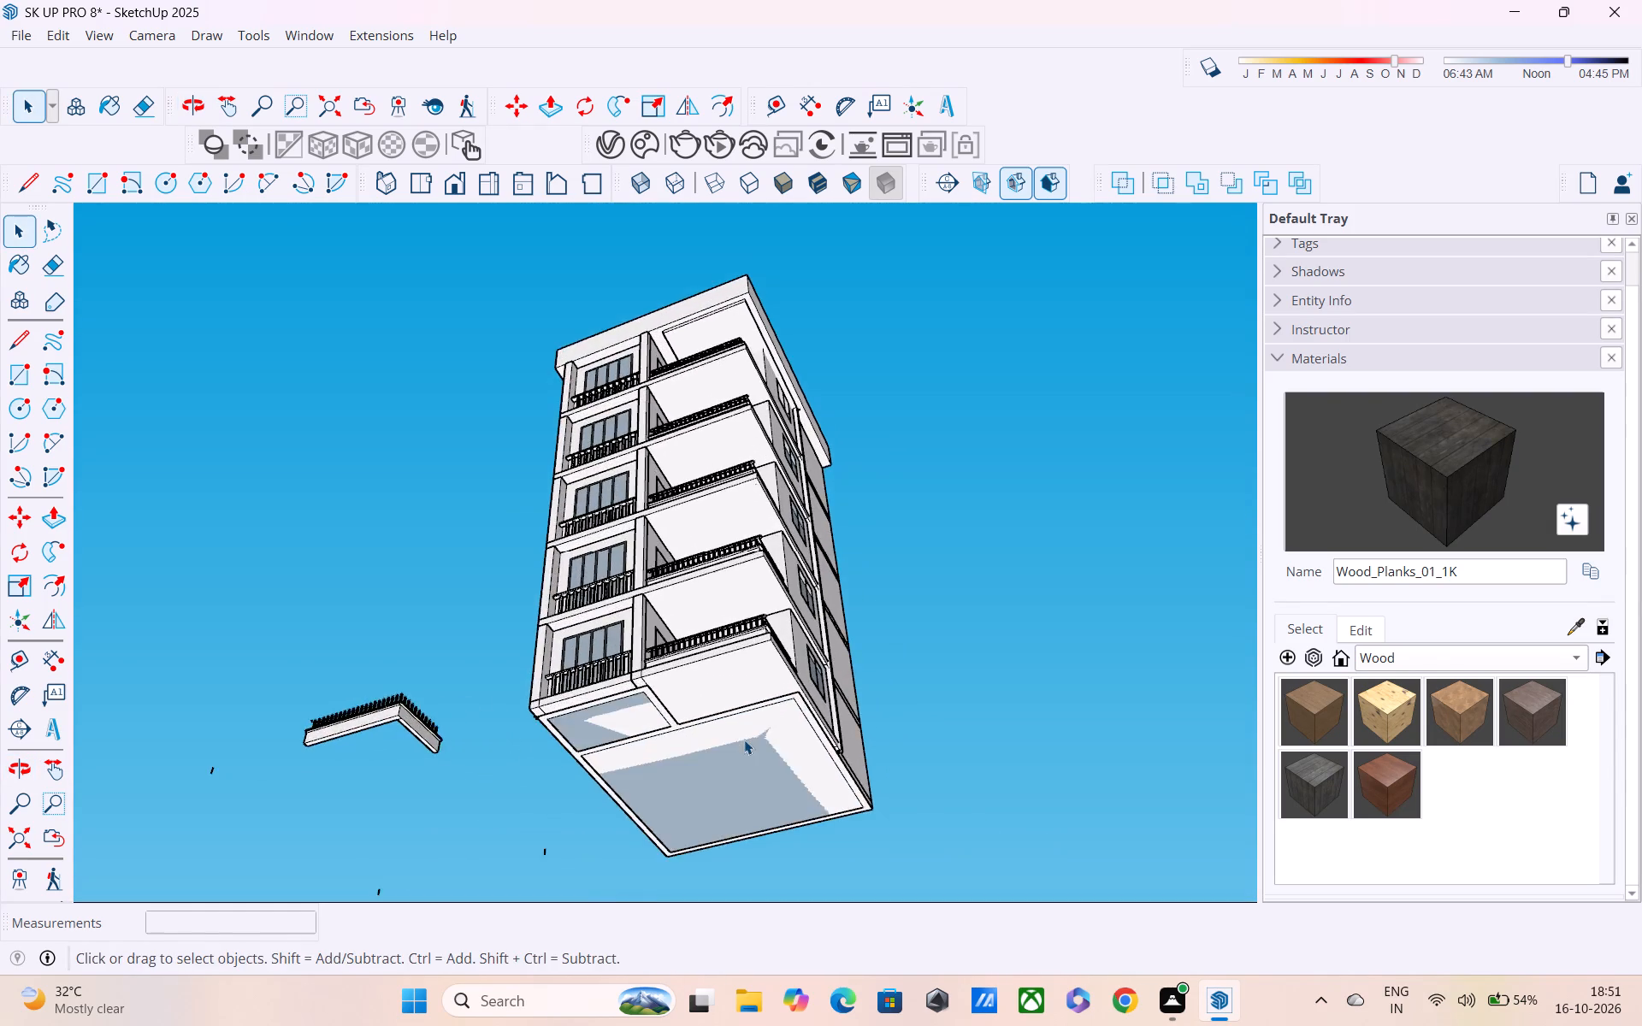
middle_click_drag(748, 747, 871, 910)
middle_click_drag(658, 713, 749, 835)
scroll(631, 786, "up", 5)
middle_click_drag(673, 760, 706, 793)
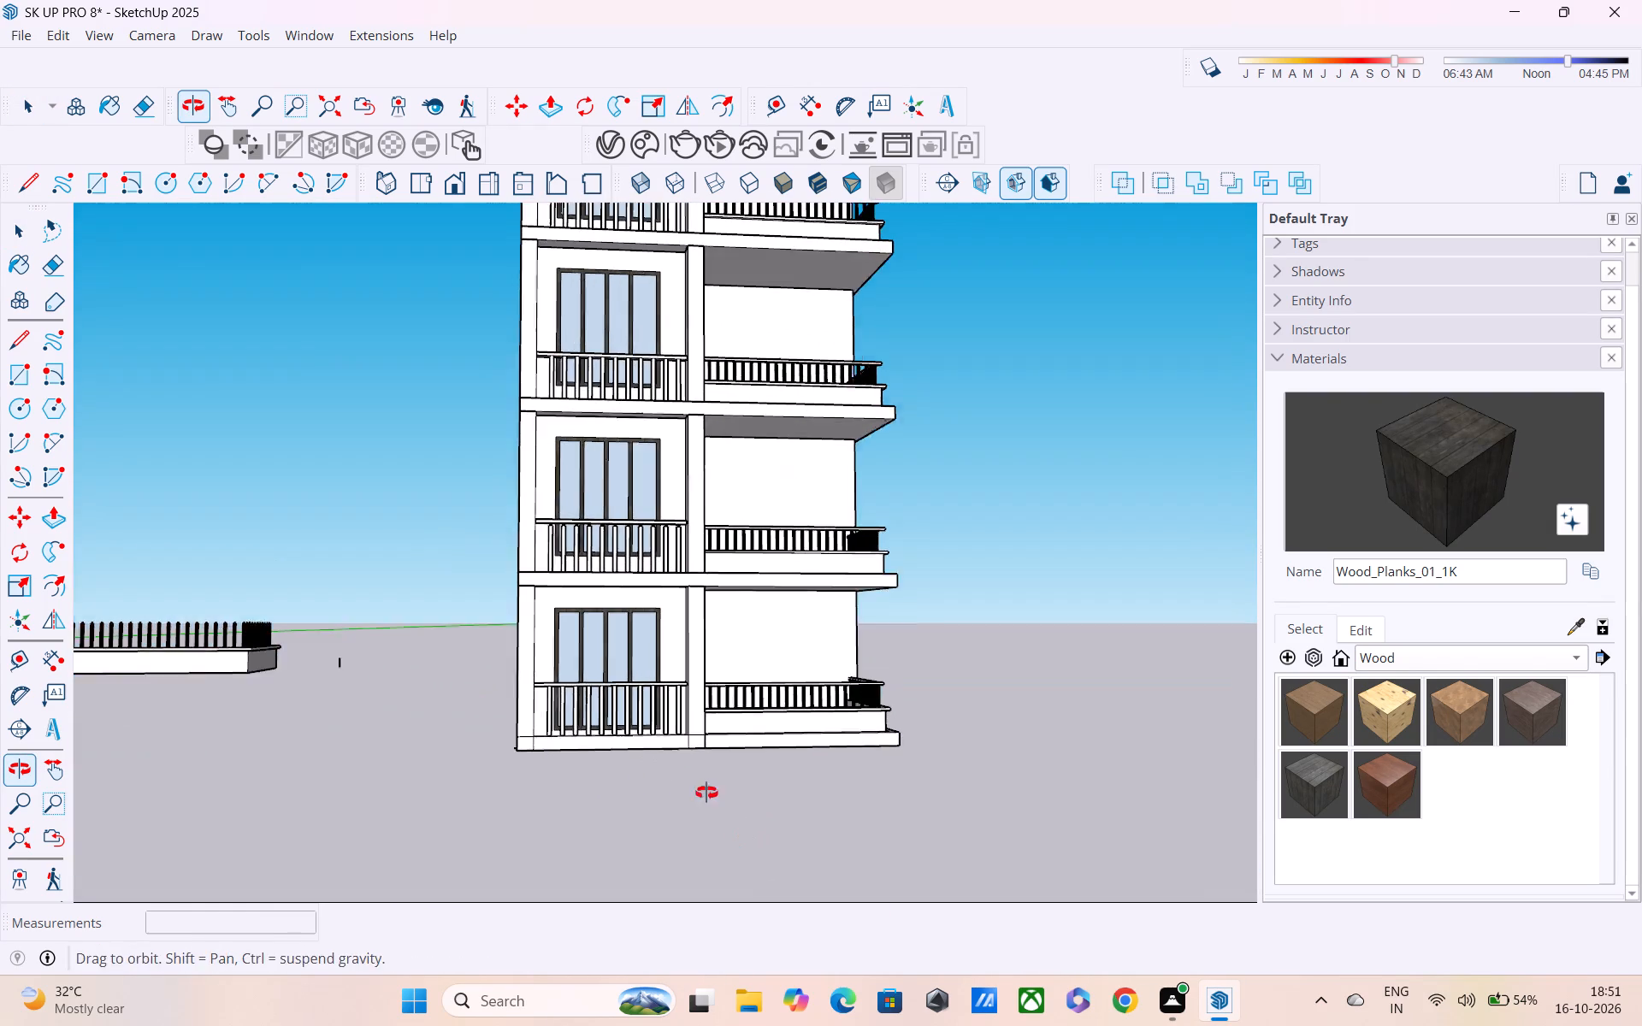
middle_click_drag(706, 793, 734, 817)
scroll(724, 765, "down", 3, "shift")
middle_click_drag(709, 758, 634, 631, "shift")
scroll(630, 624, "down", 4)
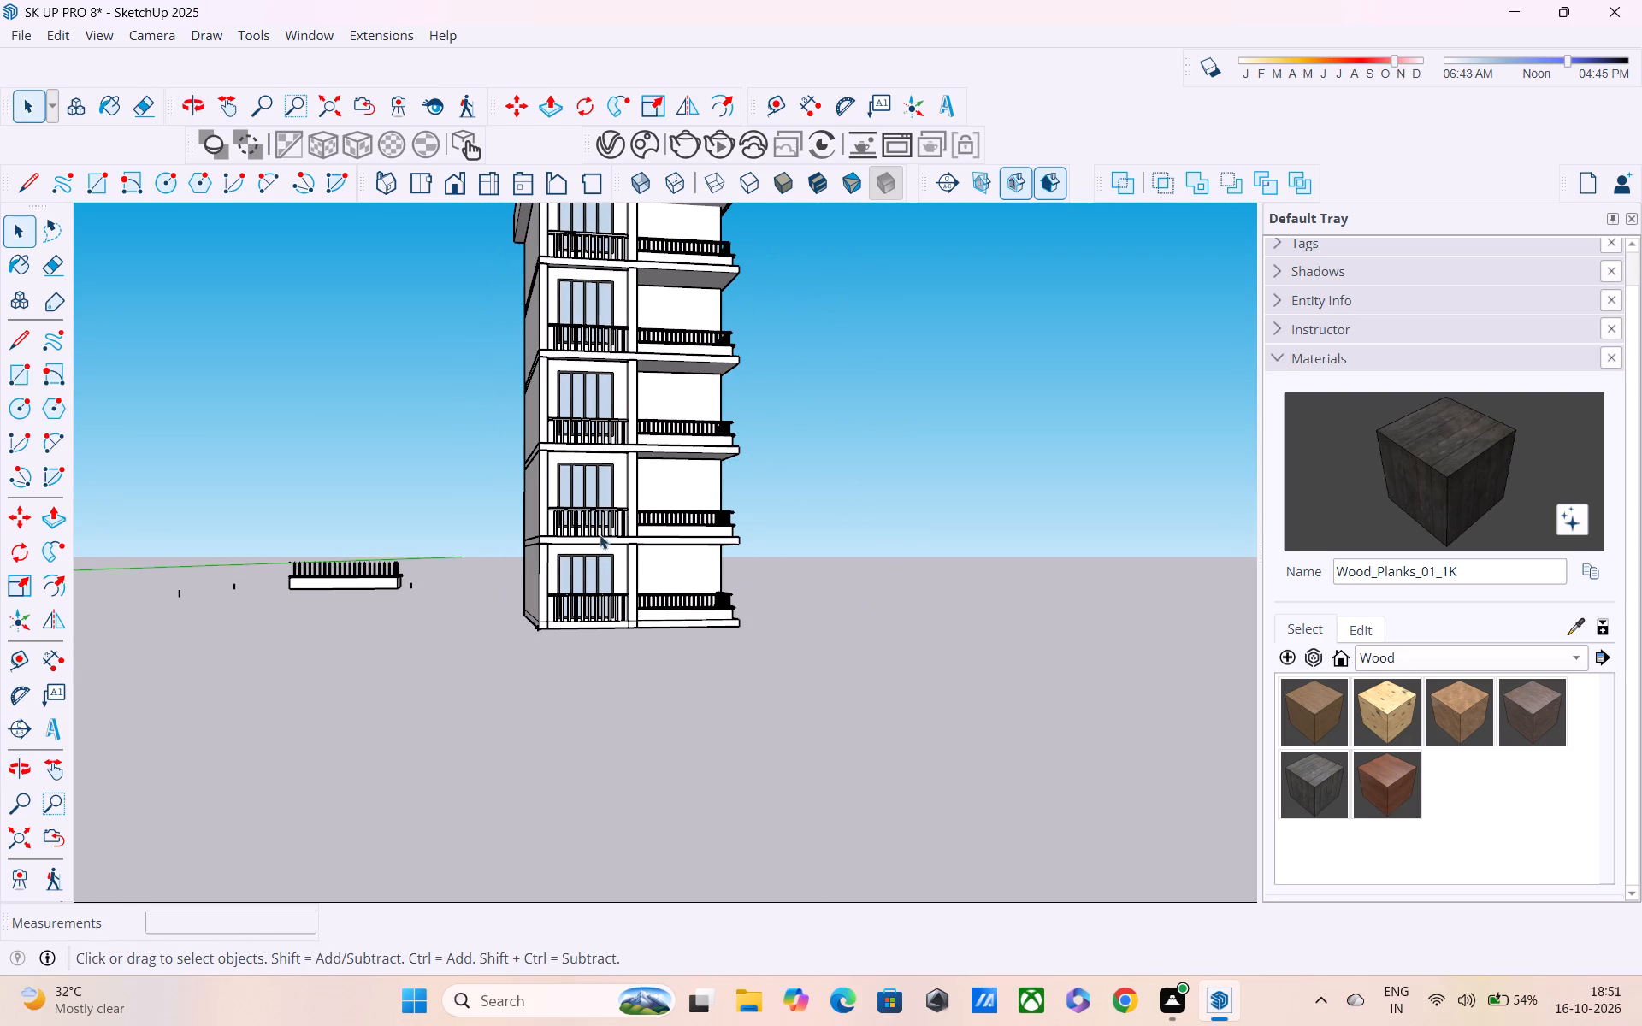
Copy the lowest storey's wall body onto the open ground beside the tower, about 51' away.
left_click(676, 571)
middle_click_drag(705, 569, 322, 591)
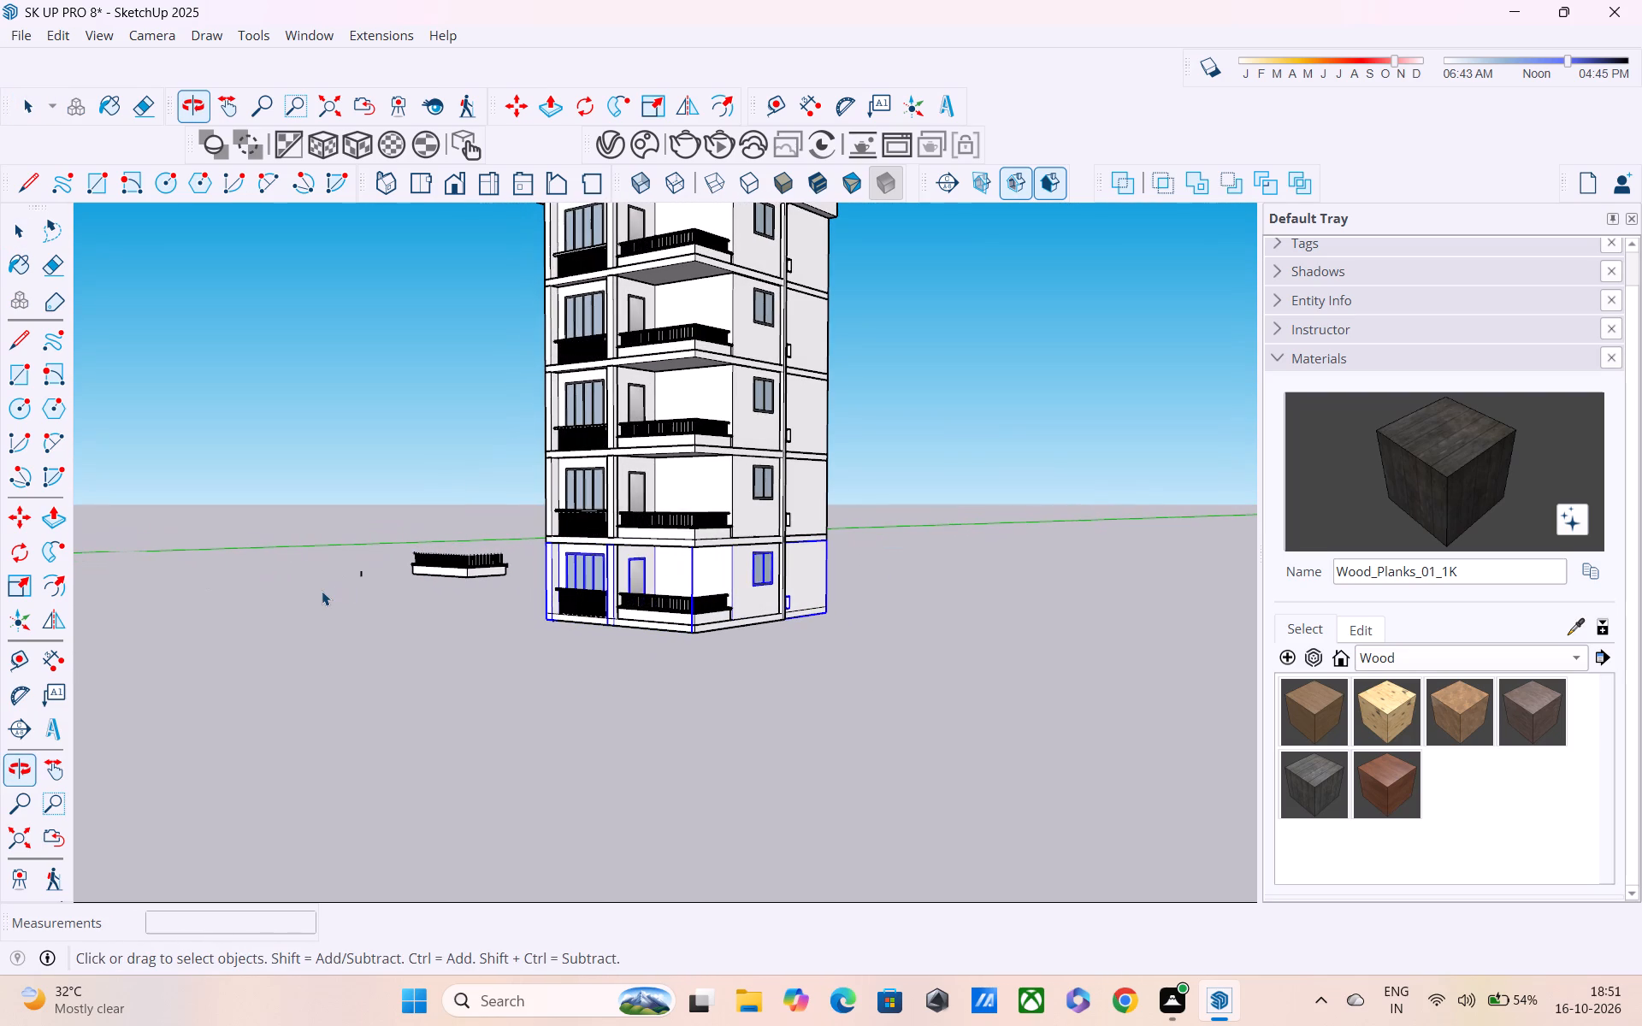
middle_click_drag(322, 591, 322, 591)
key("m")
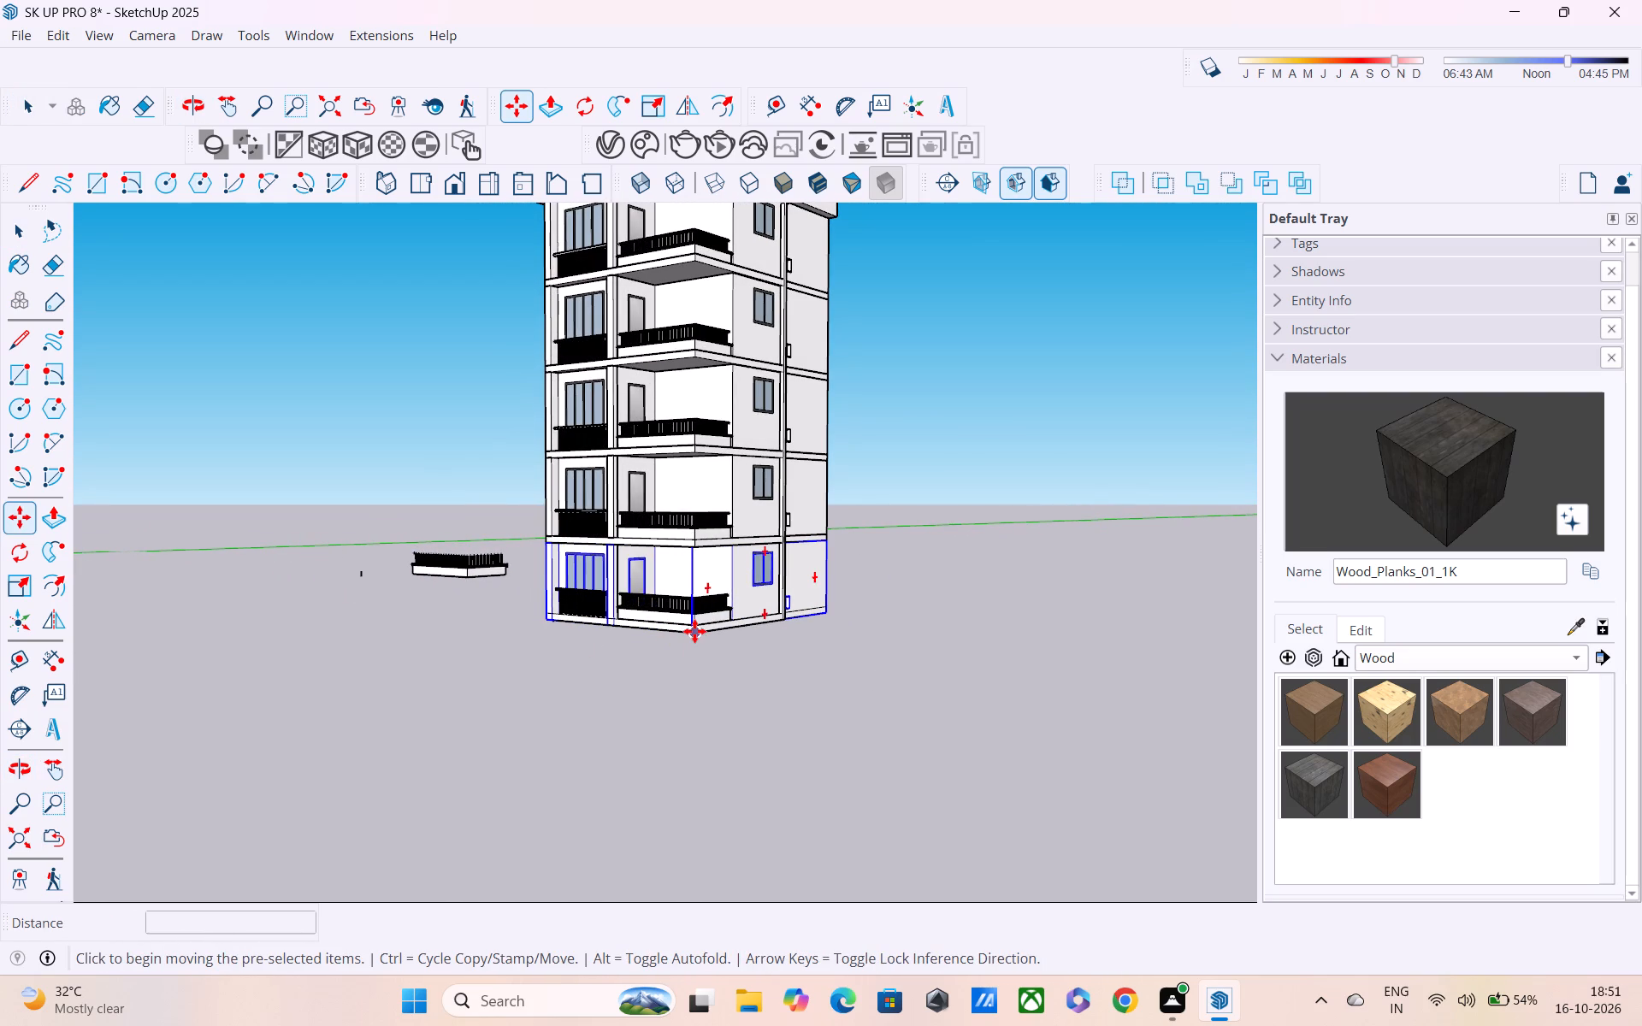
left_click(693, 635)
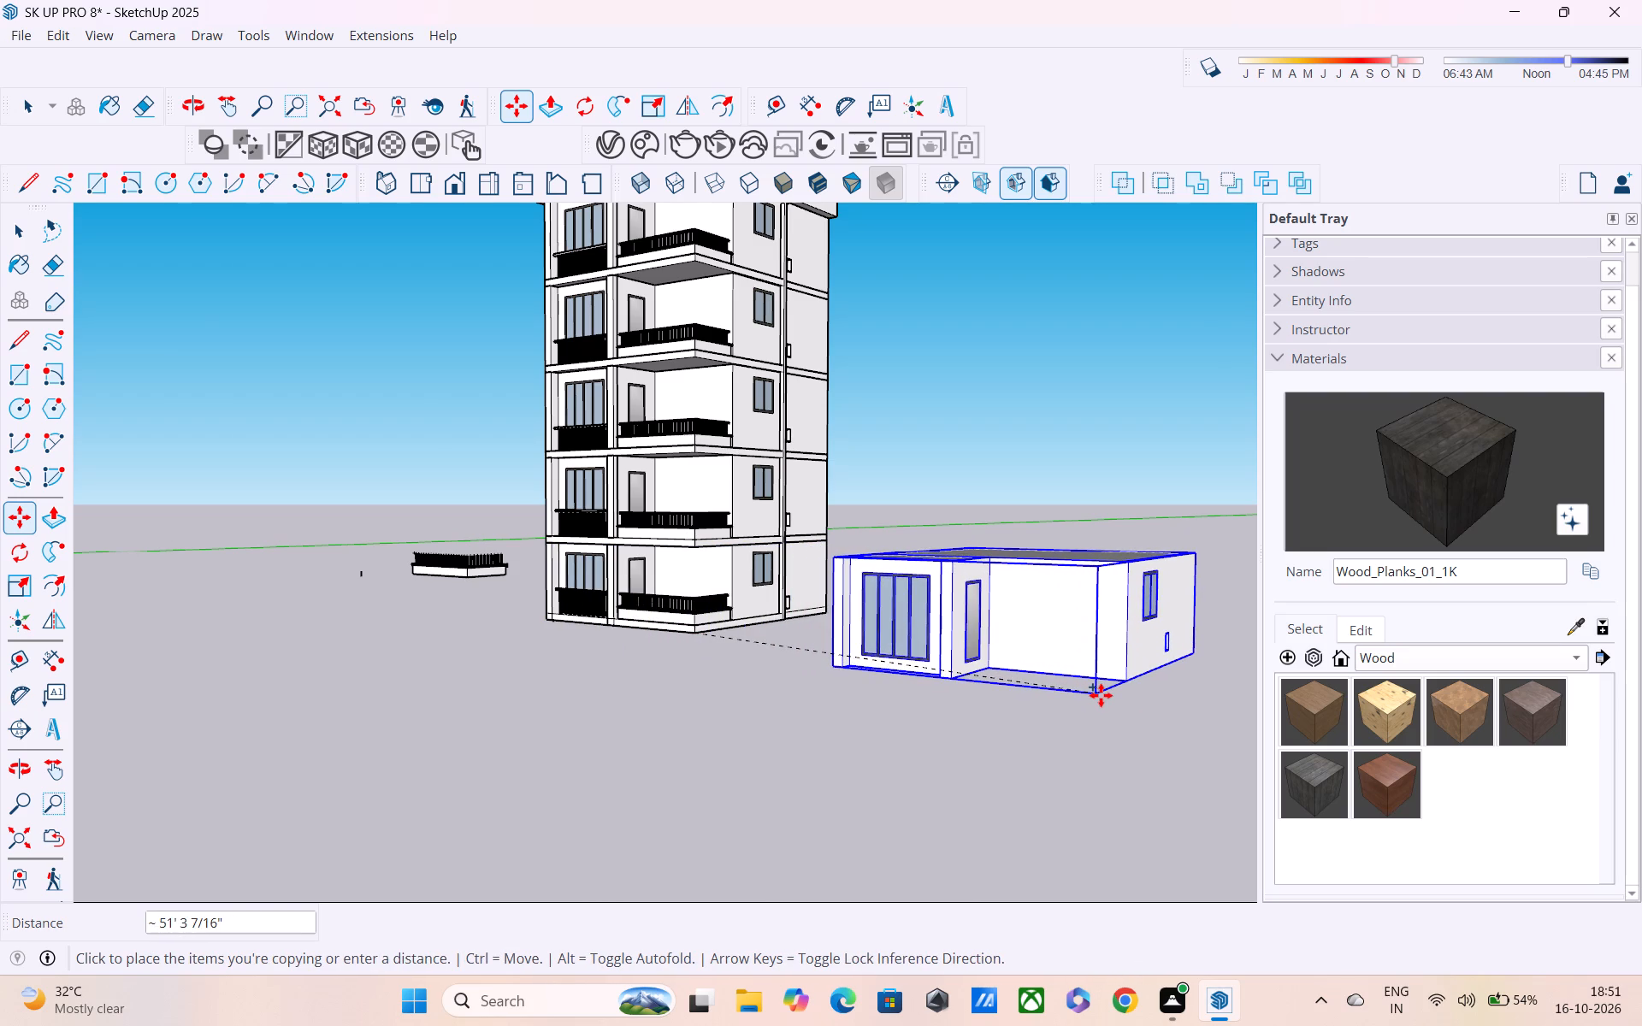
left_click(1091, 699)
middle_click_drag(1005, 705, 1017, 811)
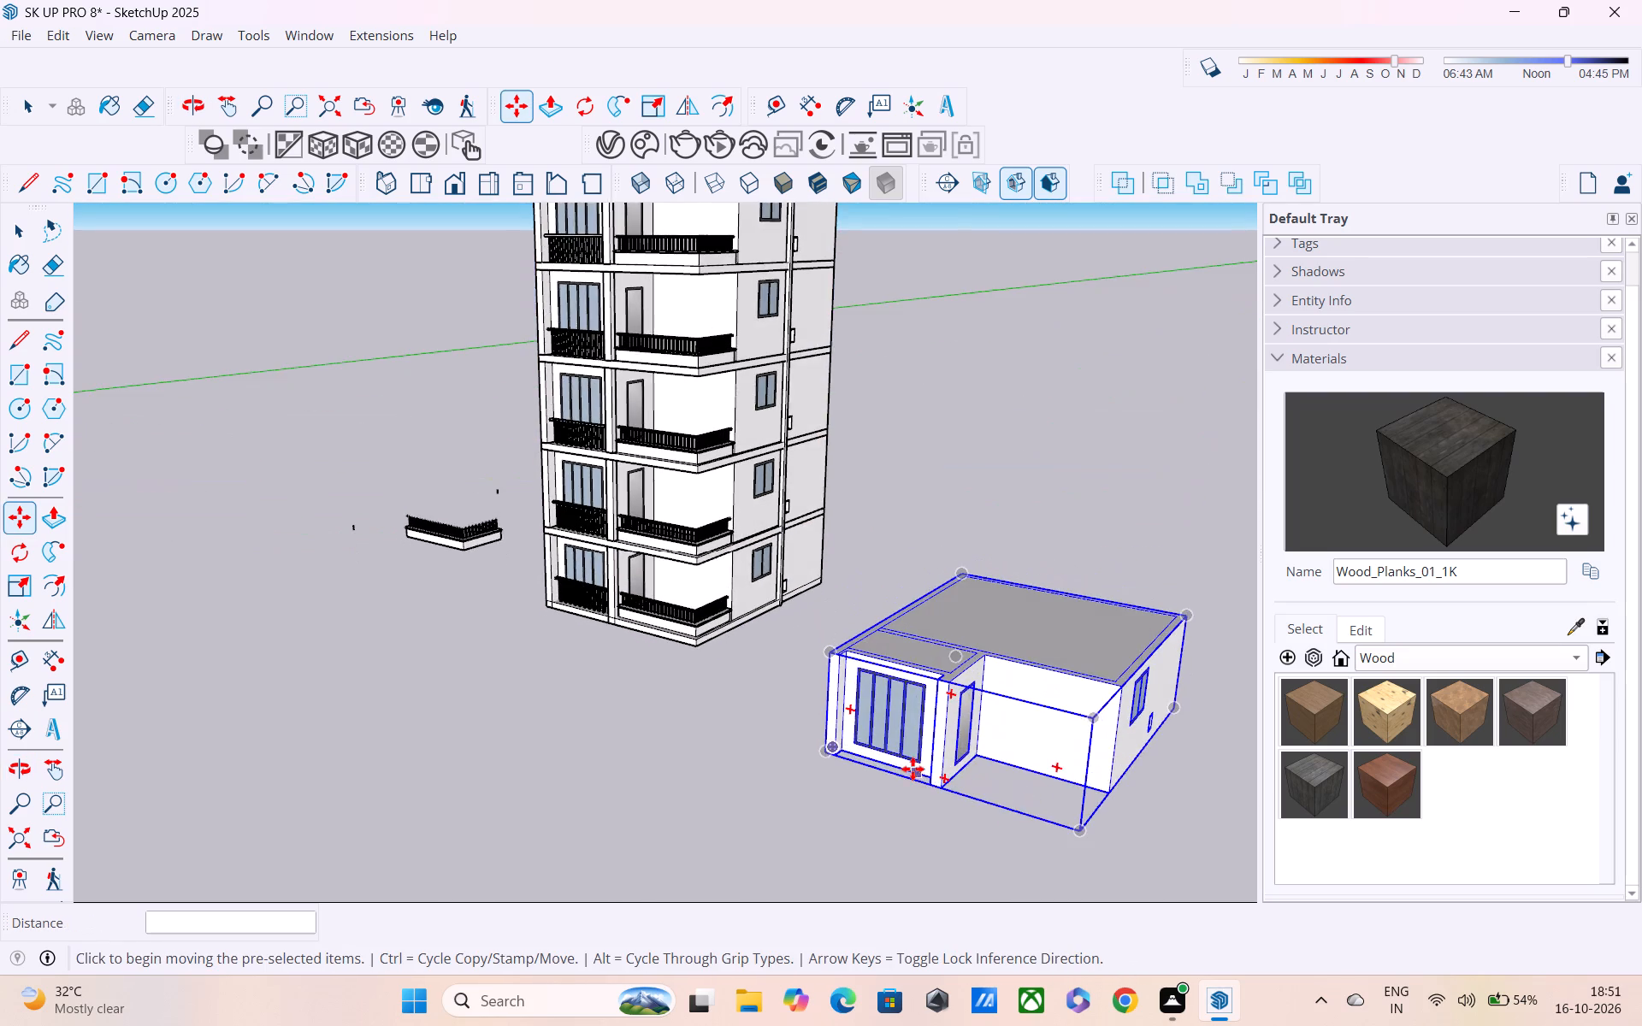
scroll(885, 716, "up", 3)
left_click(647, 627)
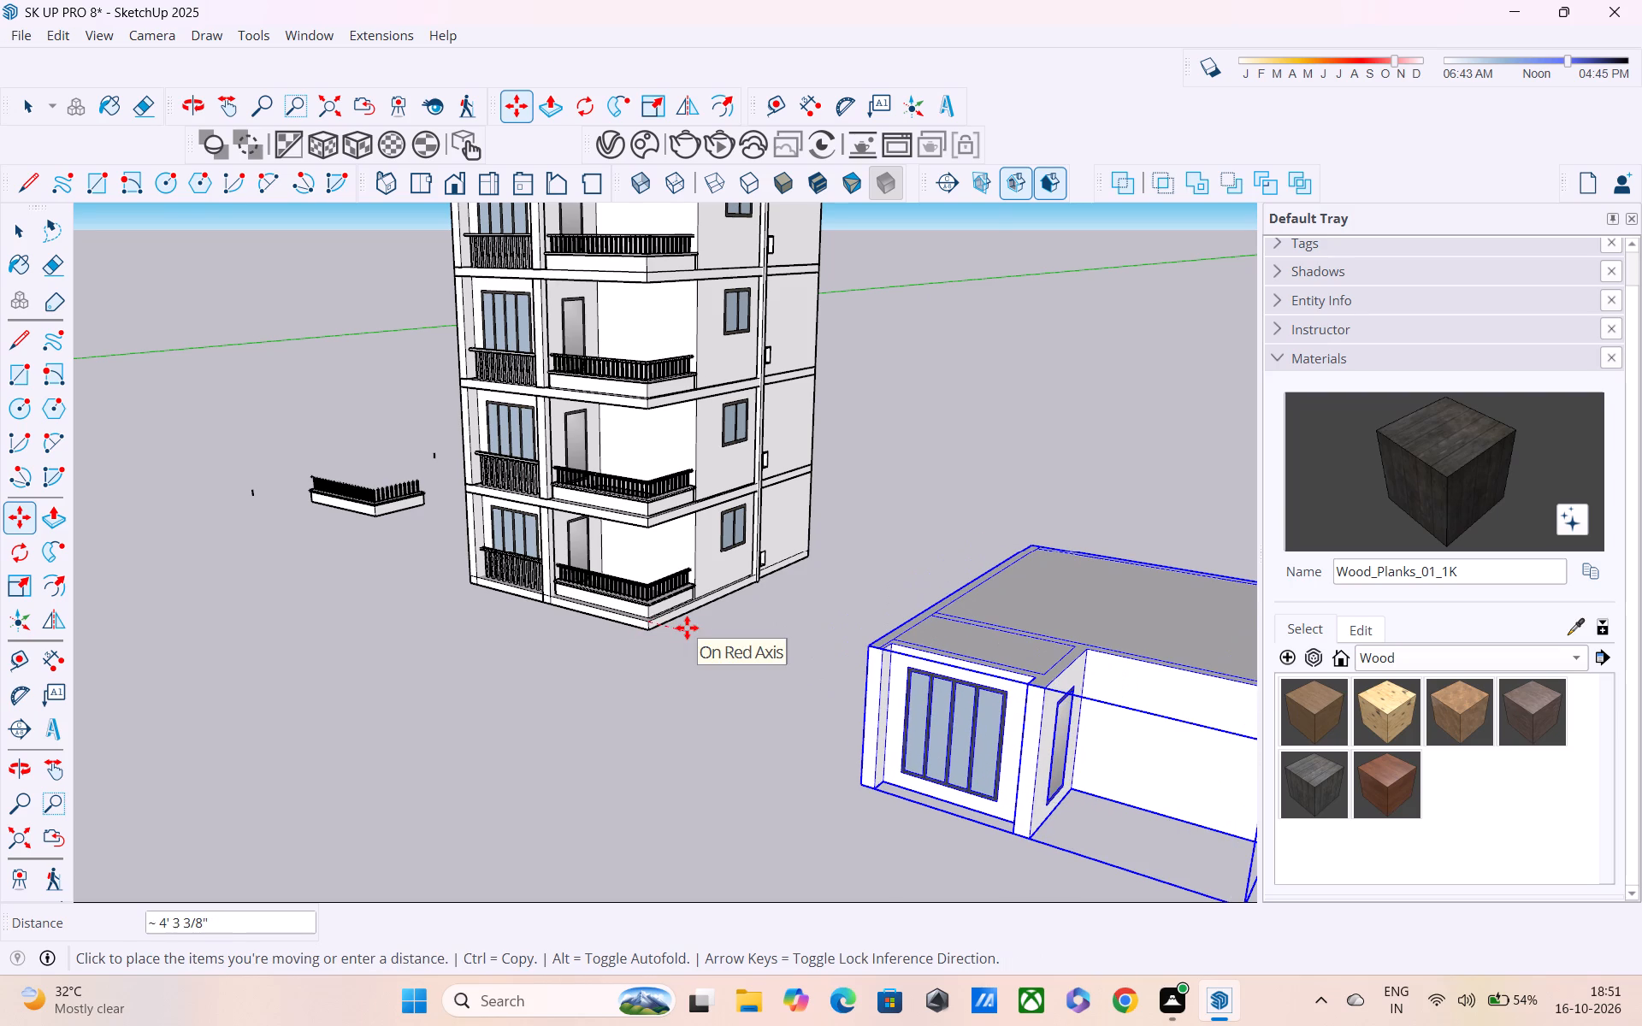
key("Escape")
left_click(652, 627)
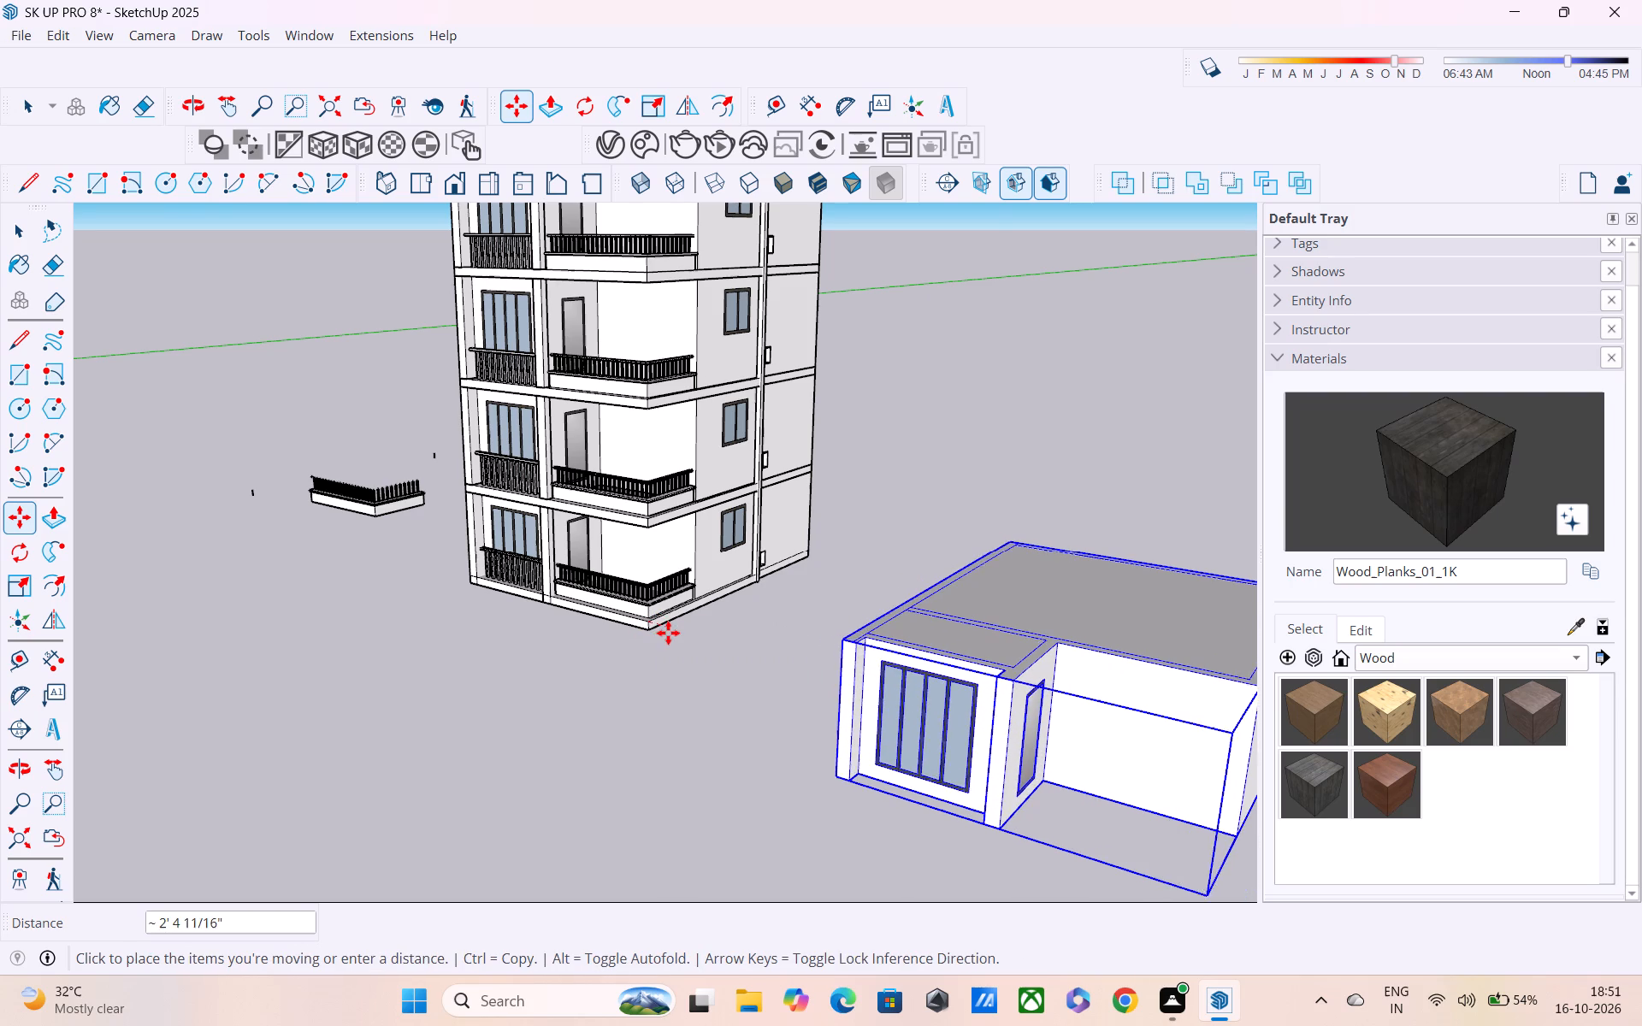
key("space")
Copy the lowest storey's floor slab with its balcony railings about 86' away from the tower.
left_click(647, 626)
key("m")
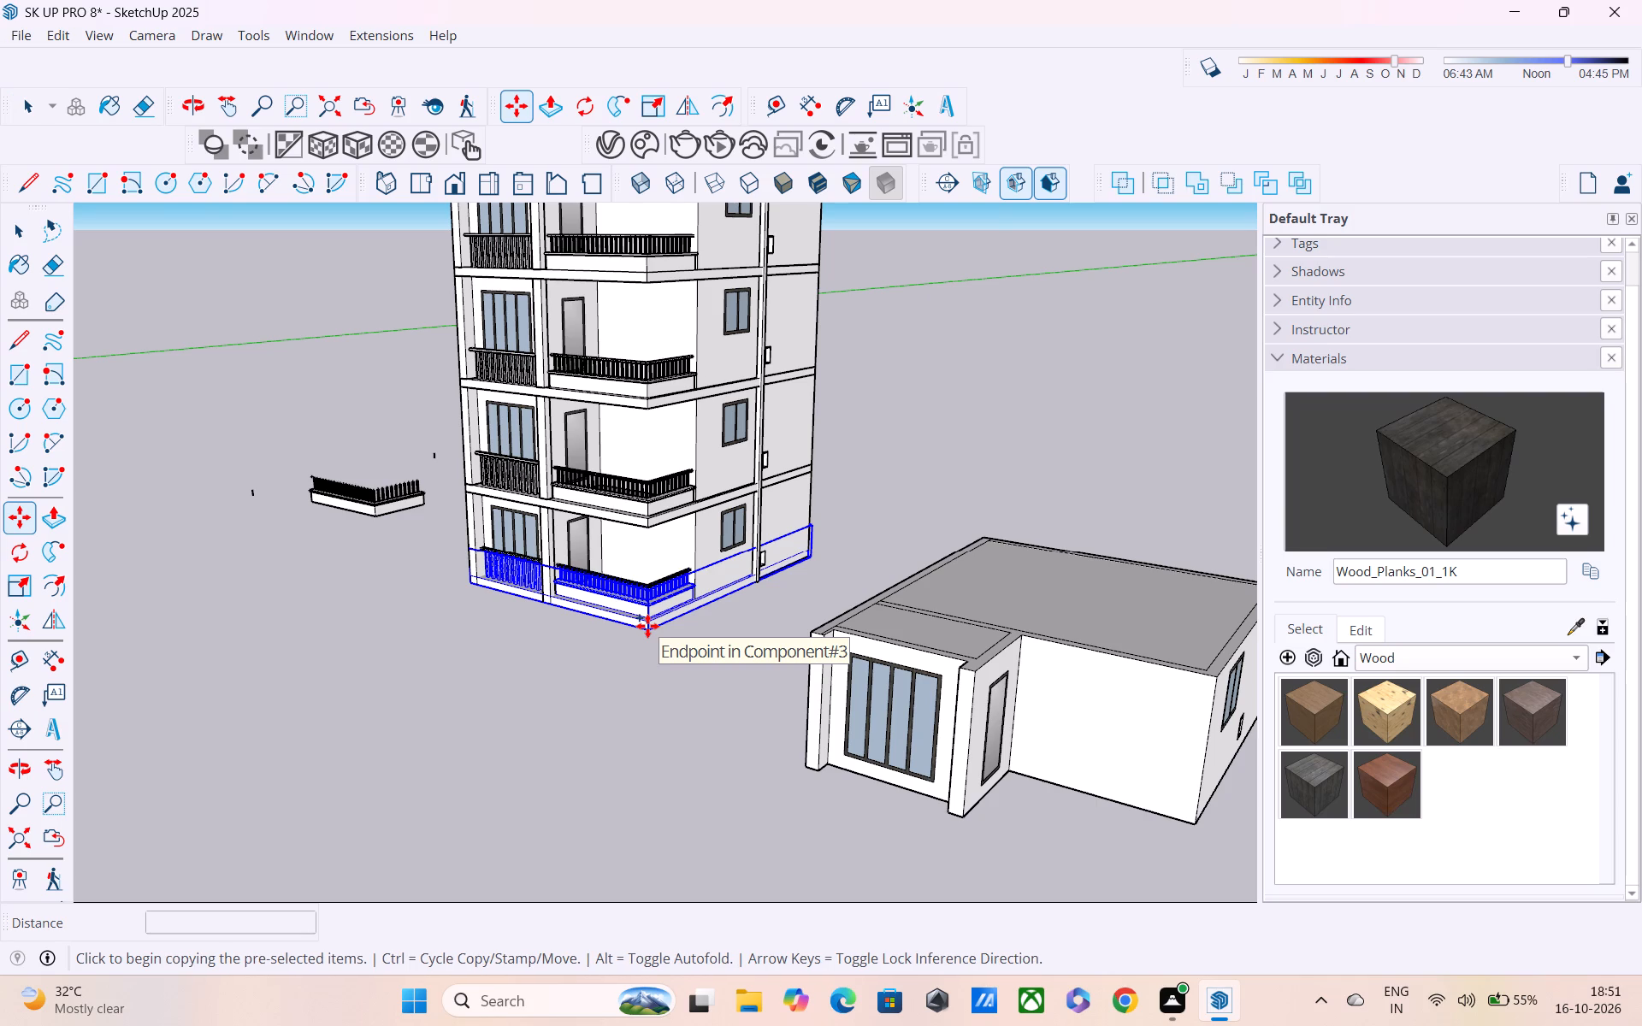
left_click(647, 626)
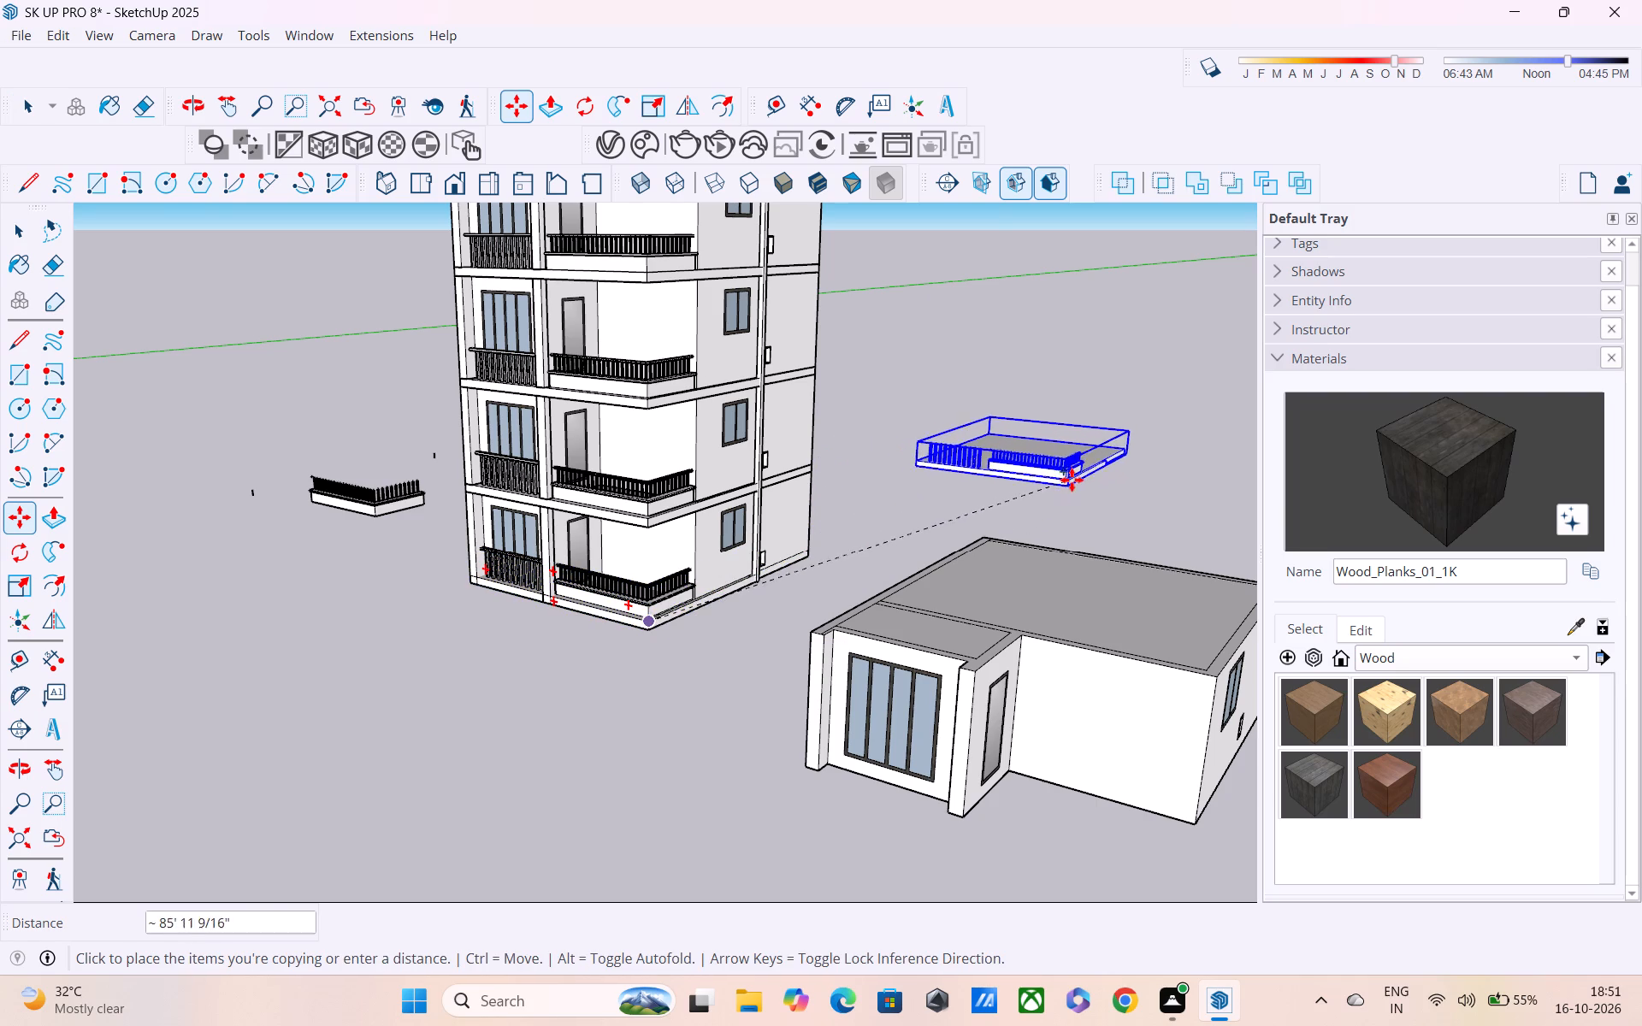
left_click(1081, 472)
Open the copied slab component and delete the inner face of the low balcony wall with its bounding edges.
middle_click_drag(1093, 417, 881, 554)
scroll(881, 549, "down", 5)
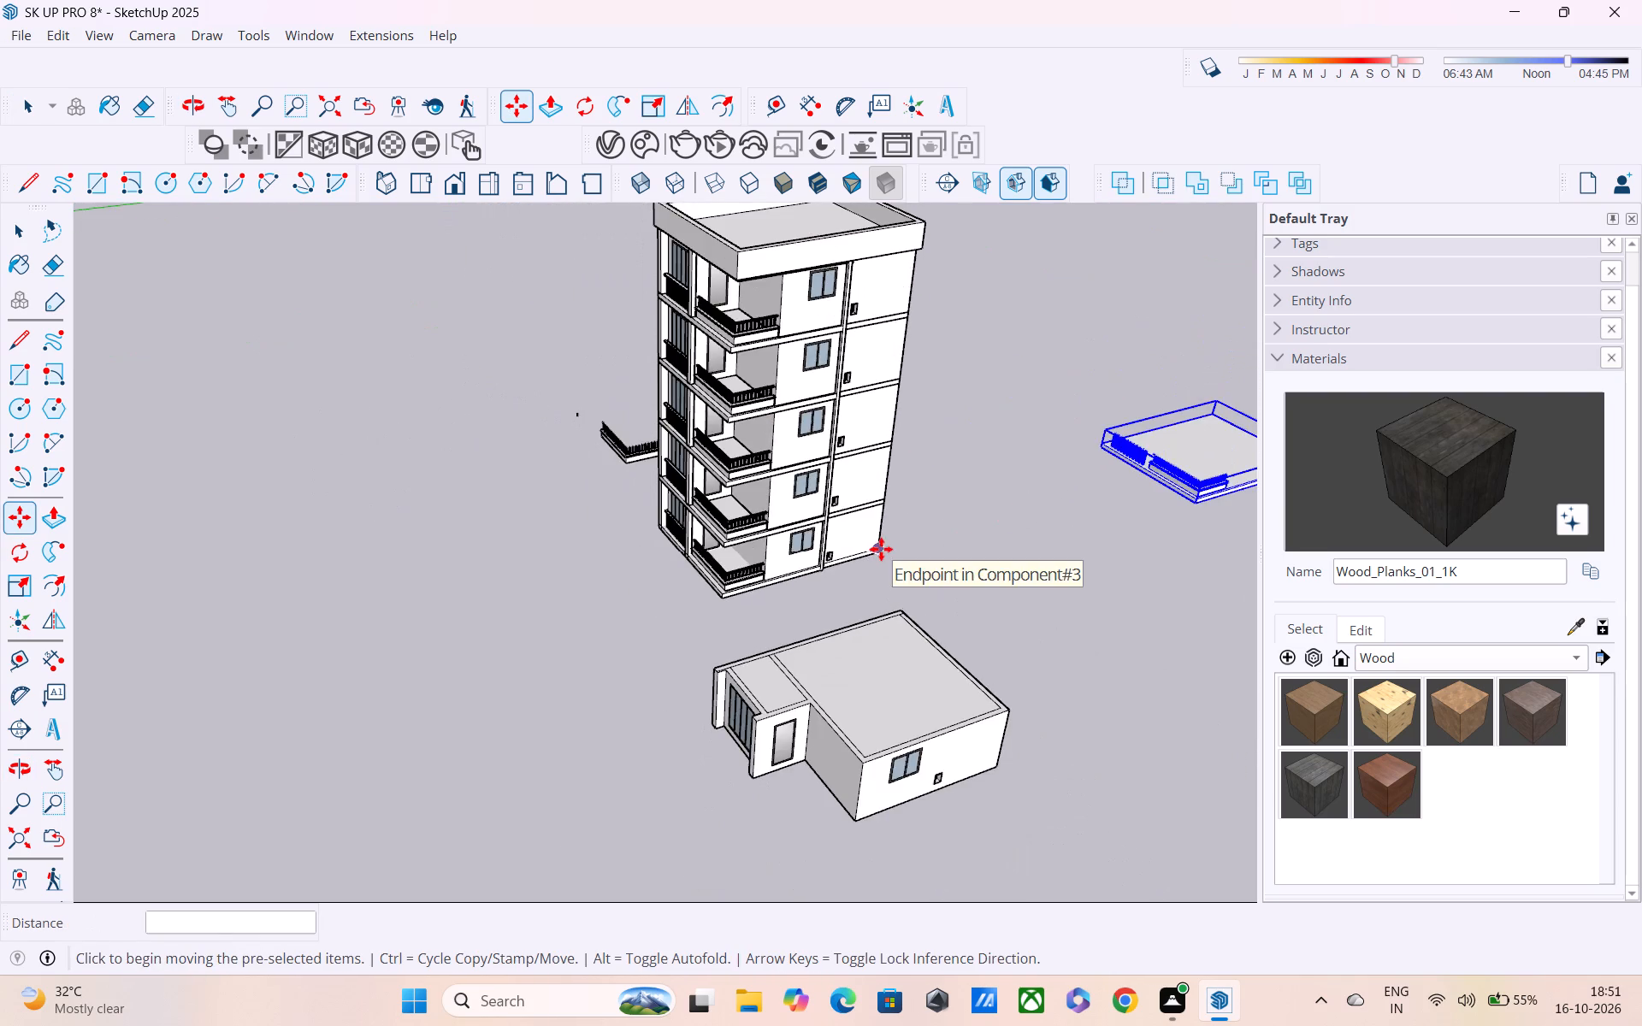
middle_click_drag(877, 548, 625, 571, "shift")
scroll(890, 520, "up", 3)
key("space")
left_click(946, 372)
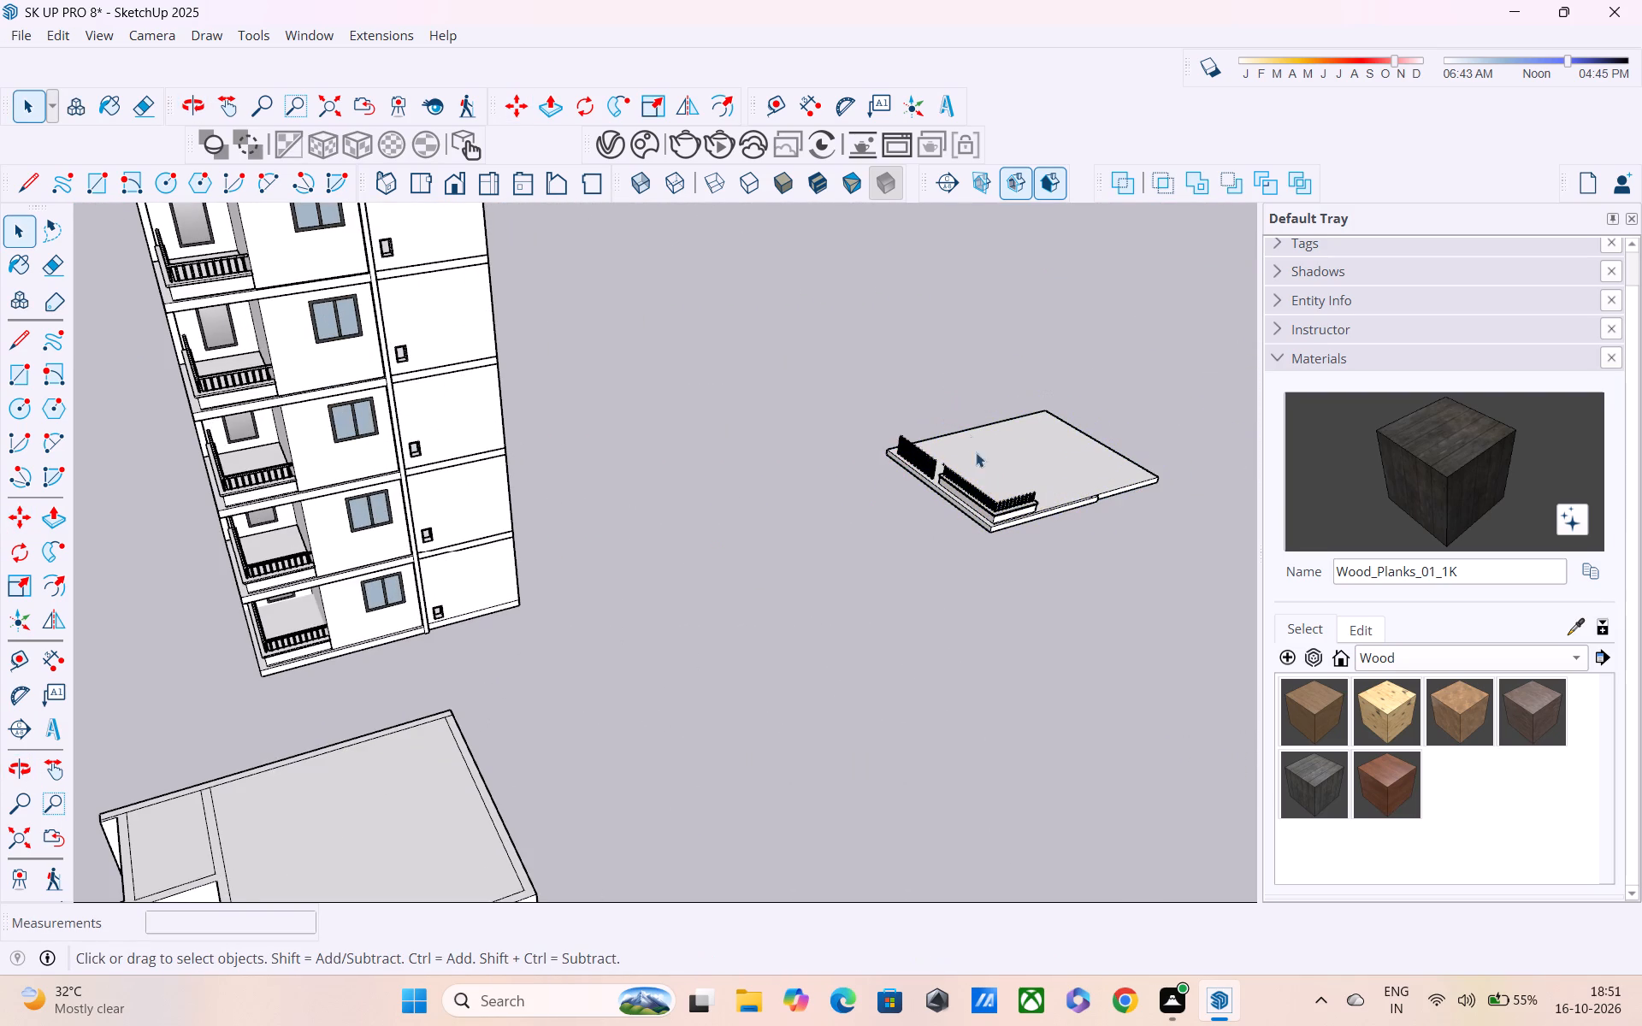
double_click(983, 497)
middle_click_drag(978, 505, 735, 576)
scroll(1189, 582, "up", 4)
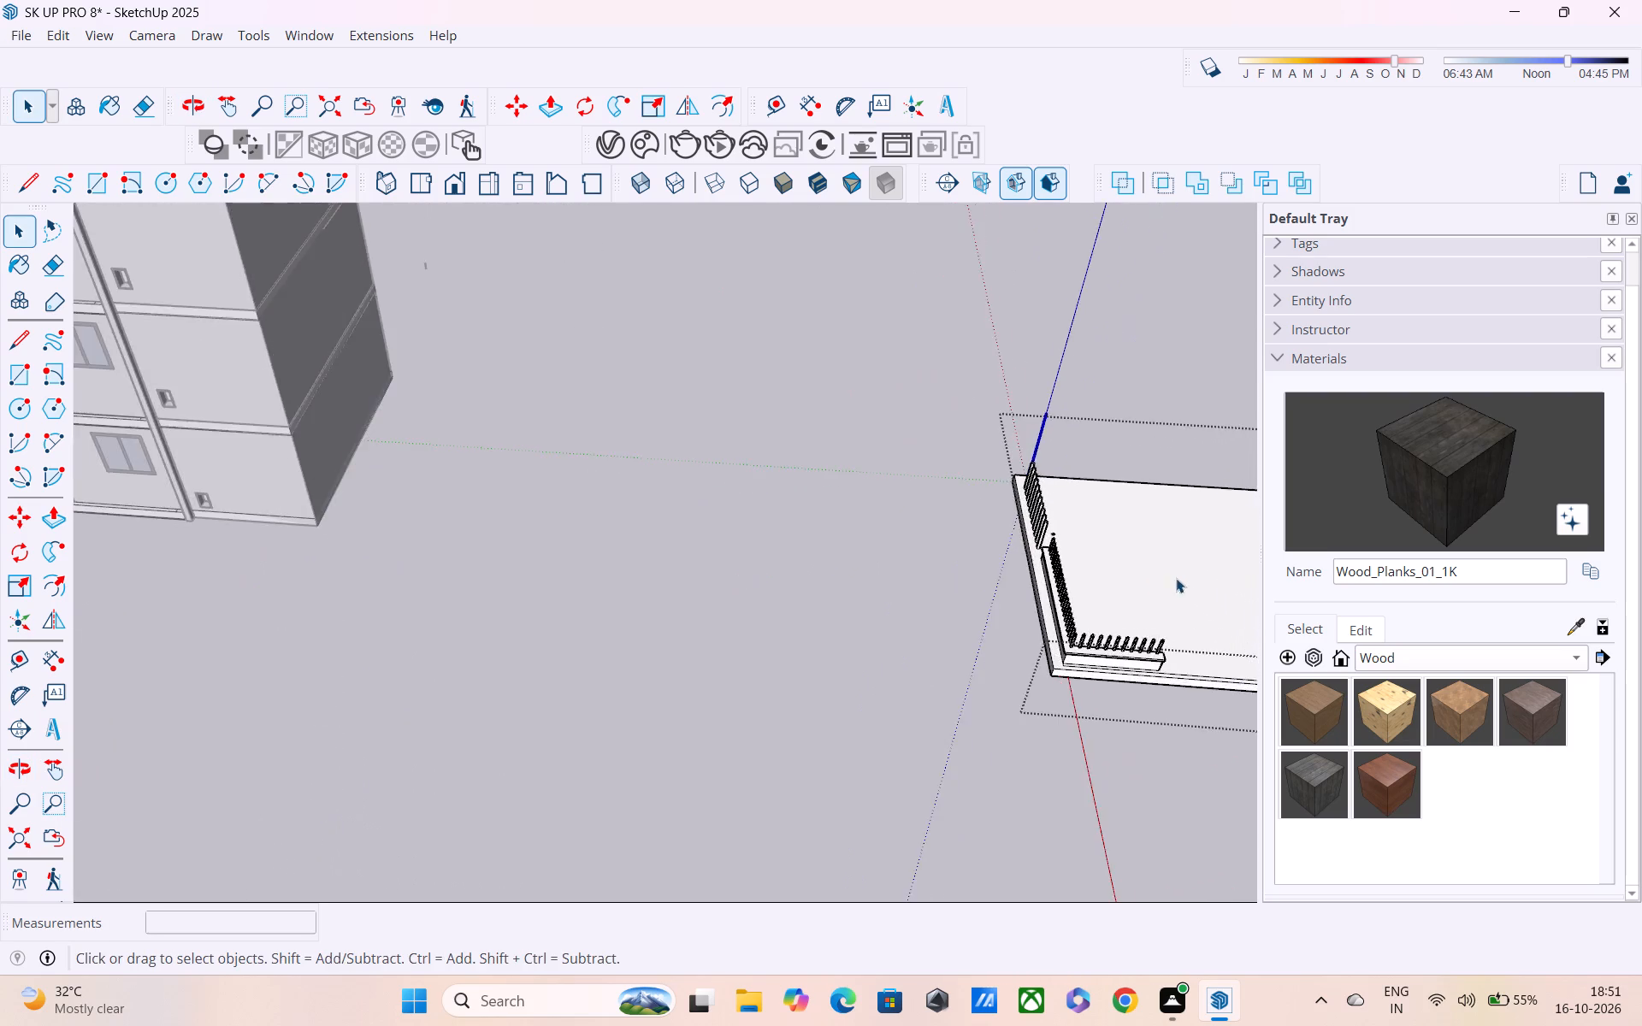
middle_click_drag(1126, 578, 830, 467)
scroll(980, 738, "up", 4)
double_click(865, 632)
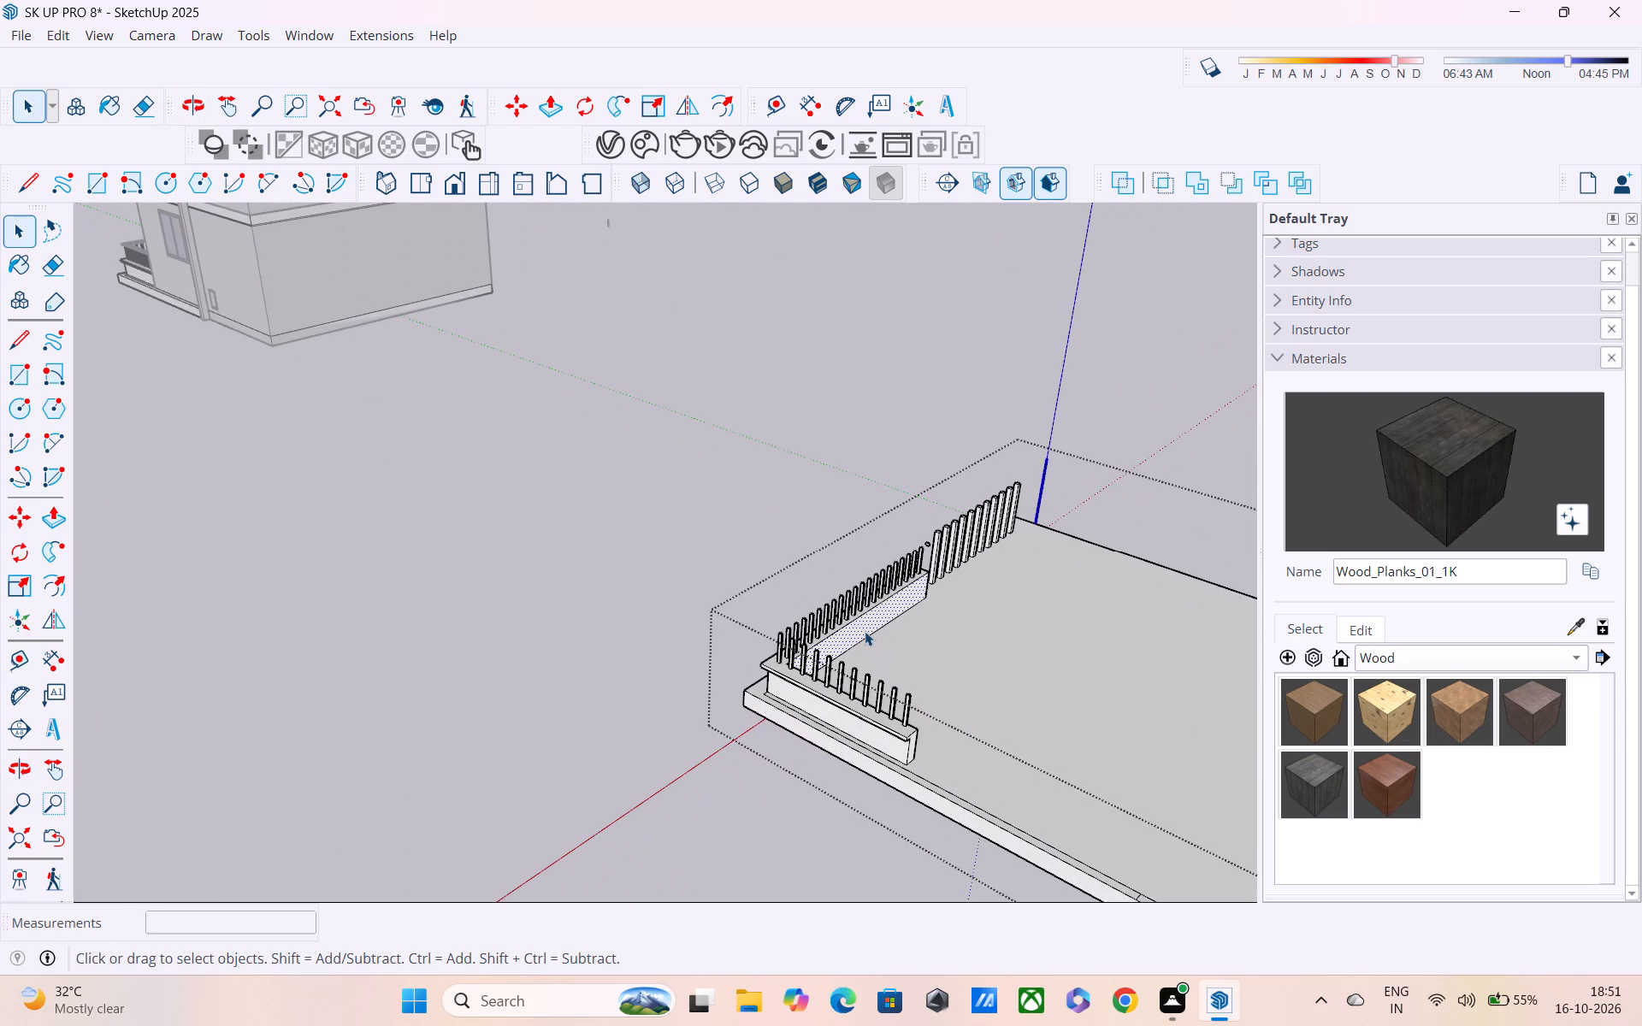
key("Delete")
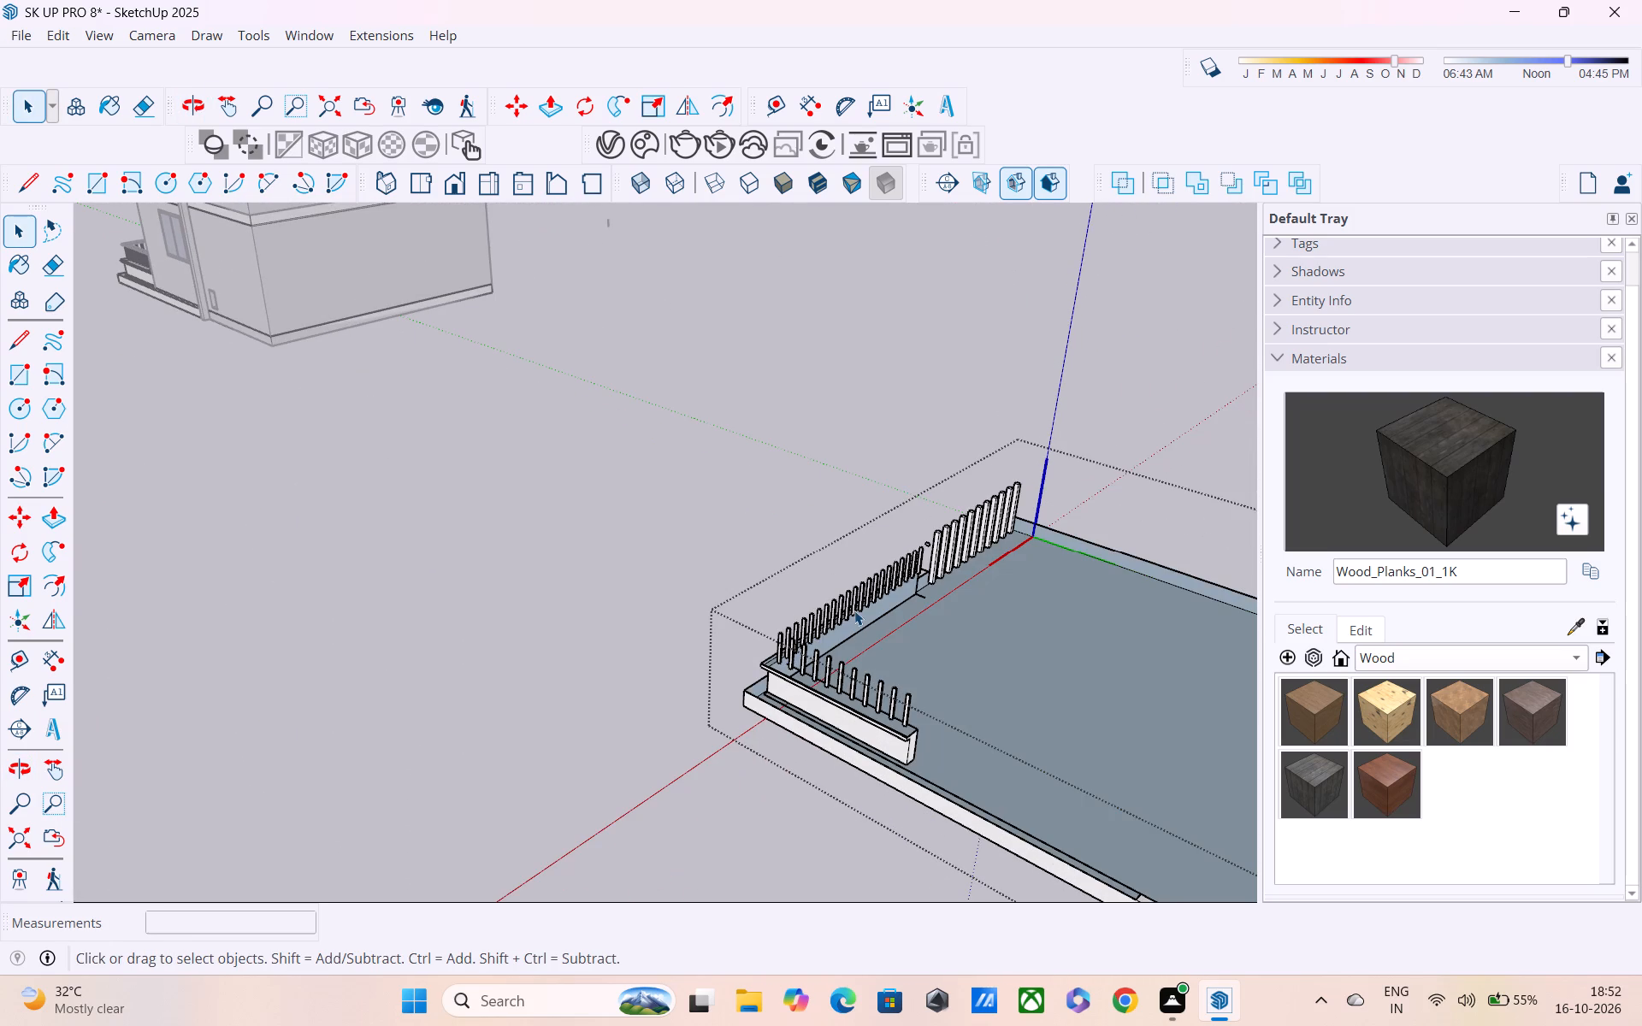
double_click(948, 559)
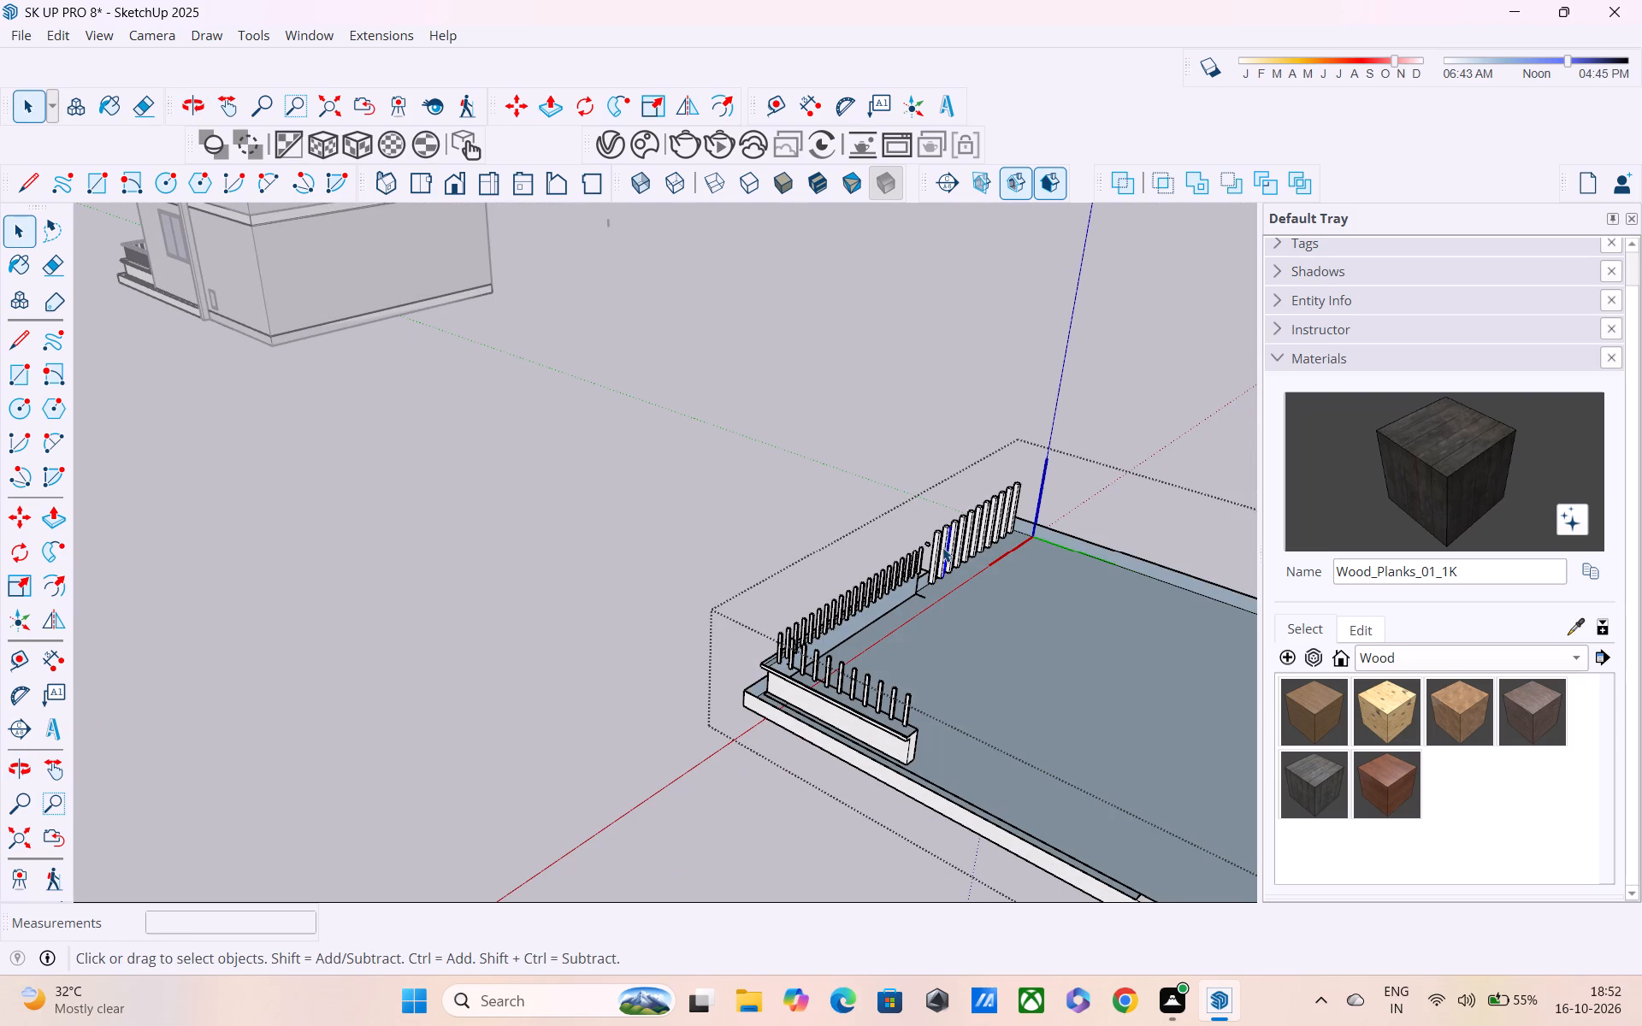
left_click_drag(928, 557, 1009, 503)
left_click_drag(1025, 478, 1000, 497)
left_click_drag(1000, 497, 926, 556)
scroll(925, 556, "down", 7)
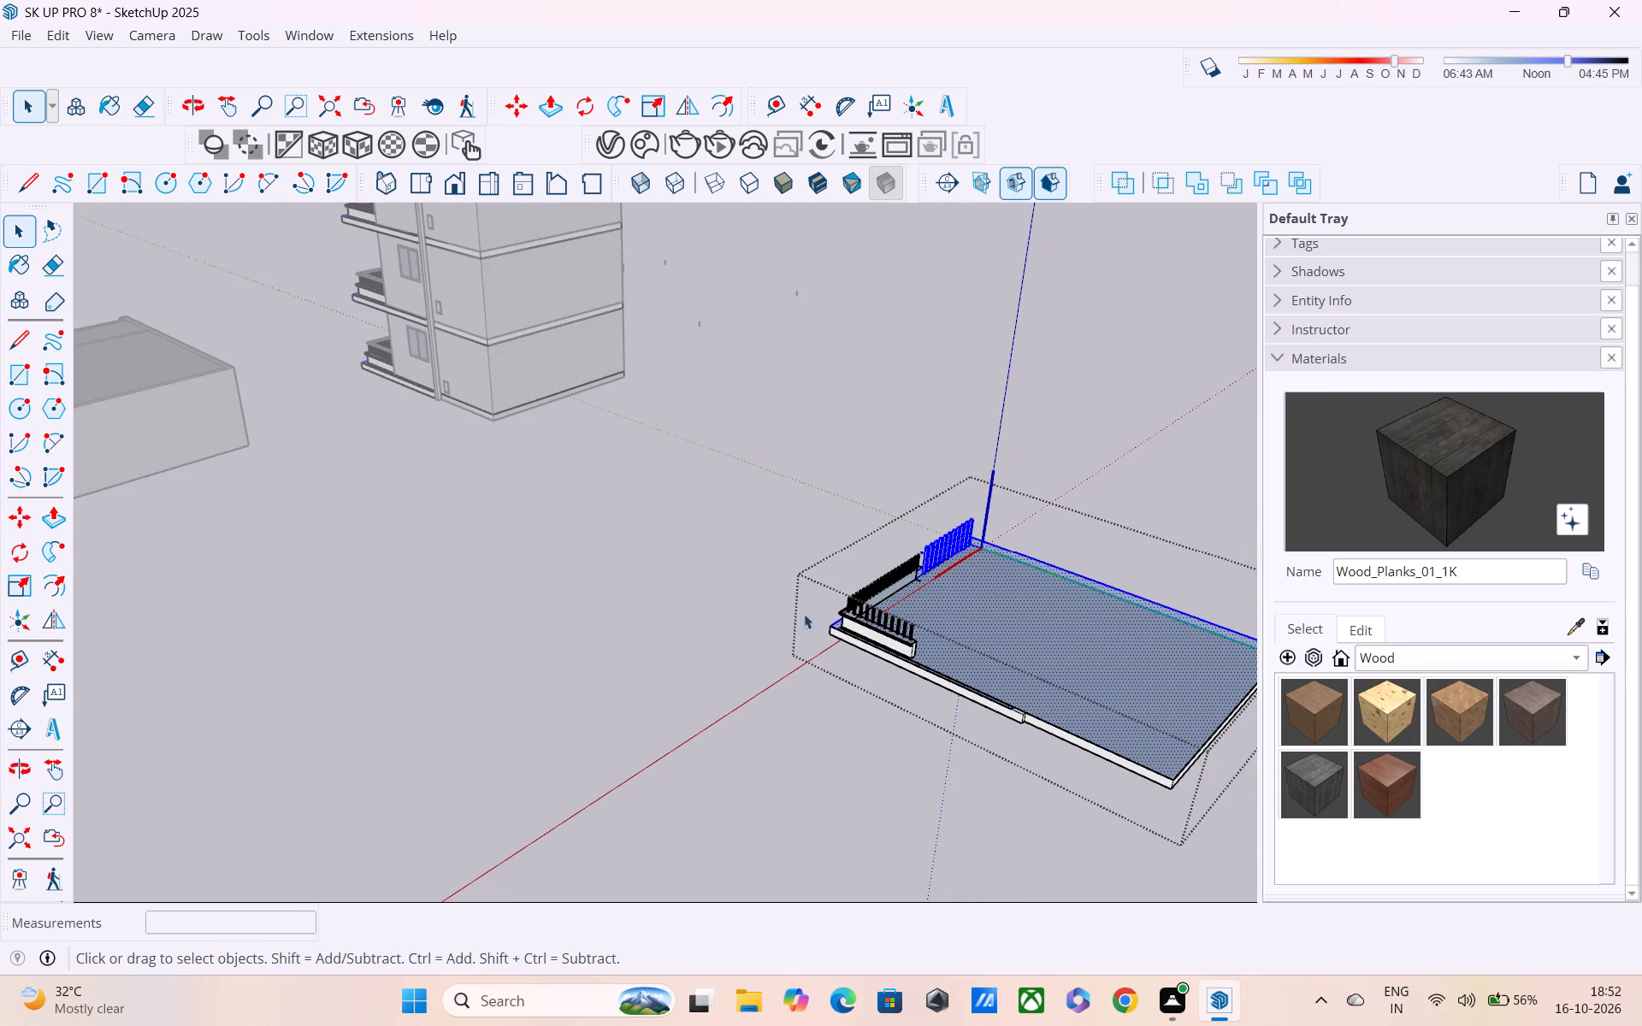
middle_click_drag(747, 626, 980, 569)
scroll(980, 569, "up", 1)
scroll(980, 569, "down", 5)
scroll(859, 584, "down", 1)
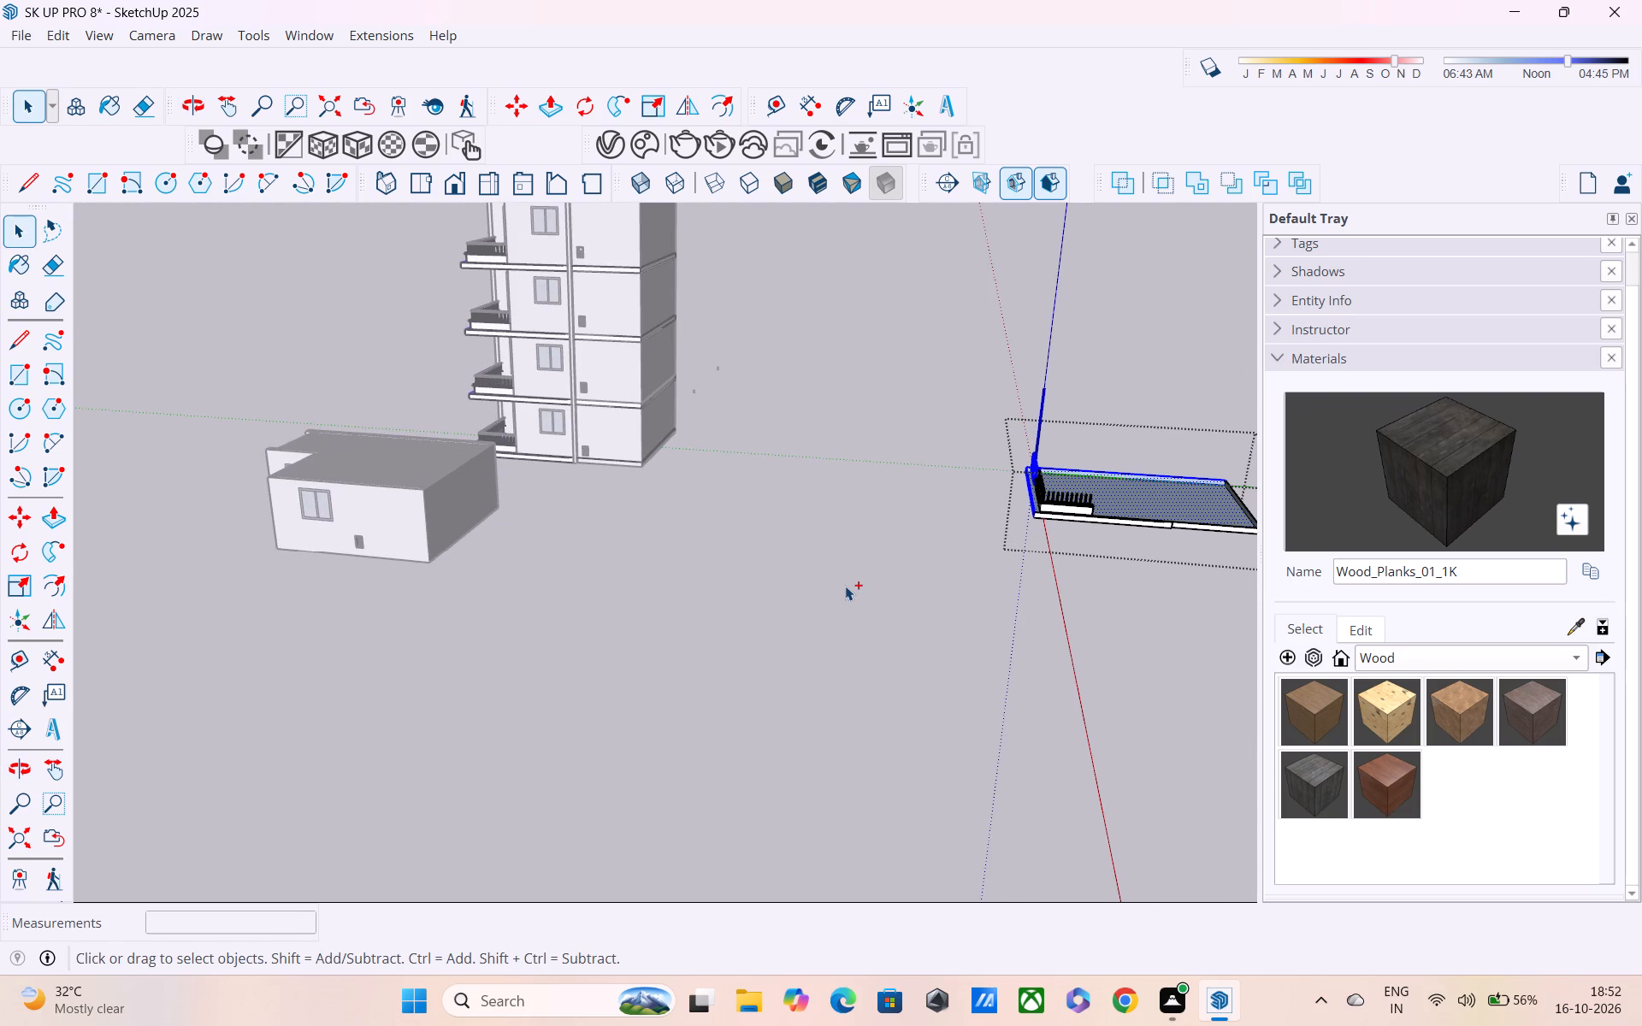
Undo the last two edits to the copied floor slab and leave its component.
key("ctrl+z")
scroll(845, 586, "up", 1, "ctrl")
left_click(737, 593)
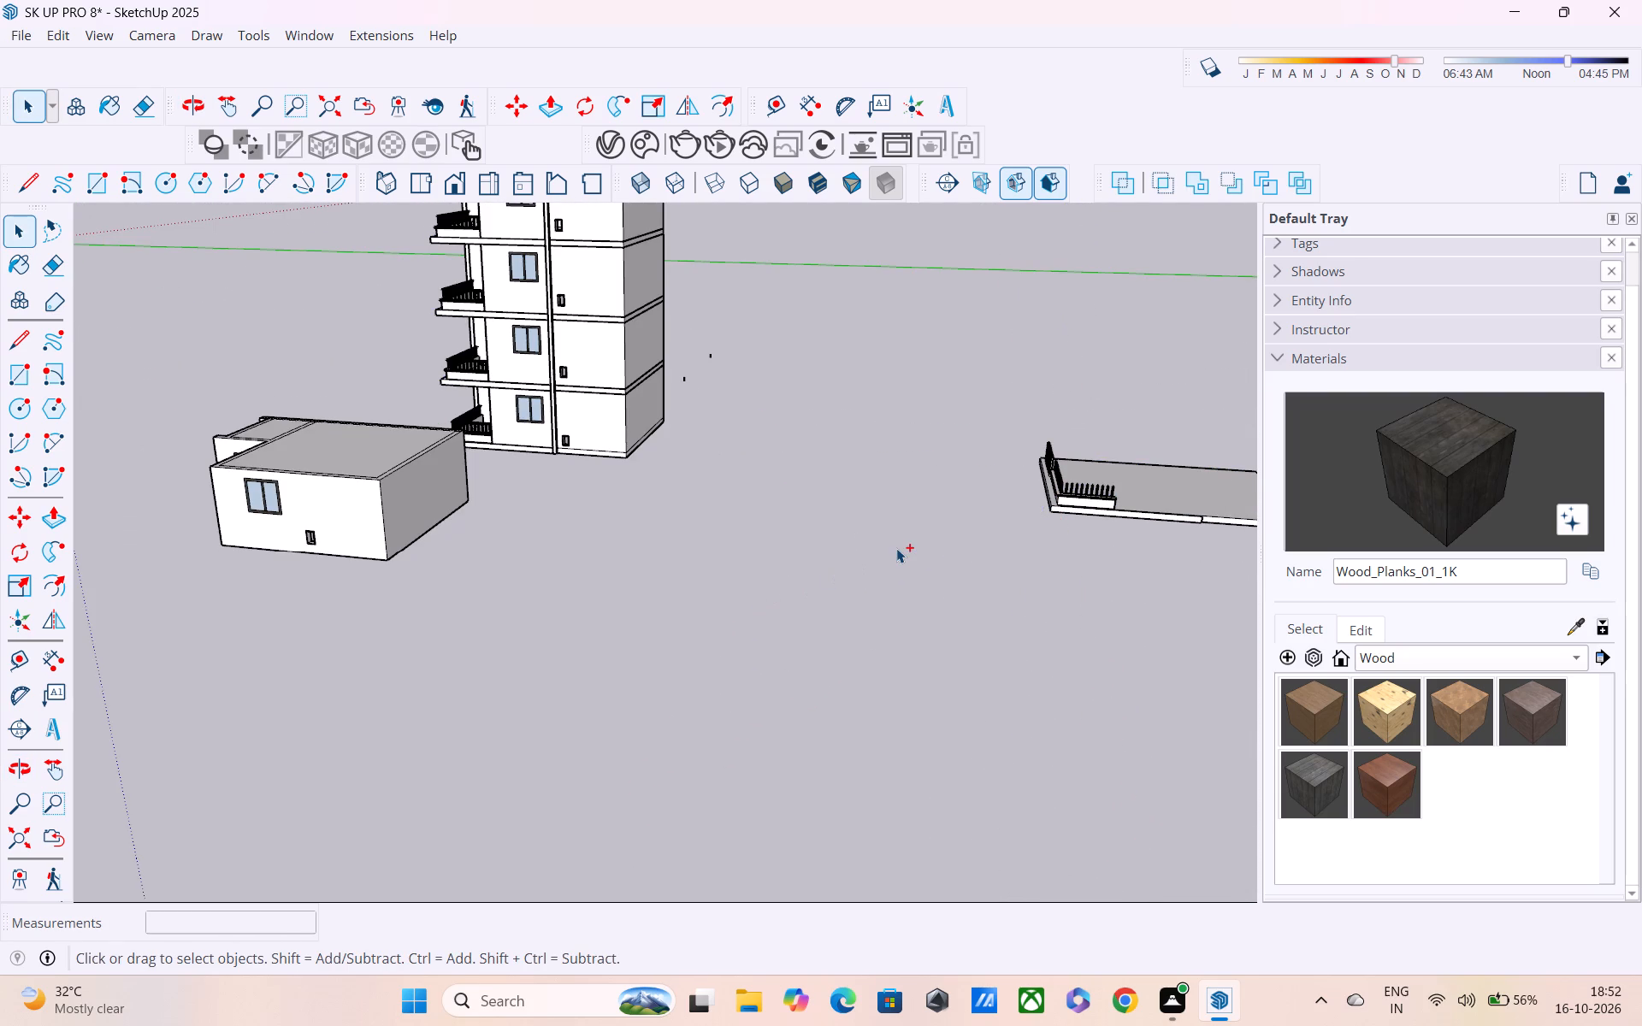
key("ctrl+z")
scroll(896, 548, "down", 4)
middle_click_drag(842, 585, 1162, 543)
middle_click_drag(669, 573, 946, 605)
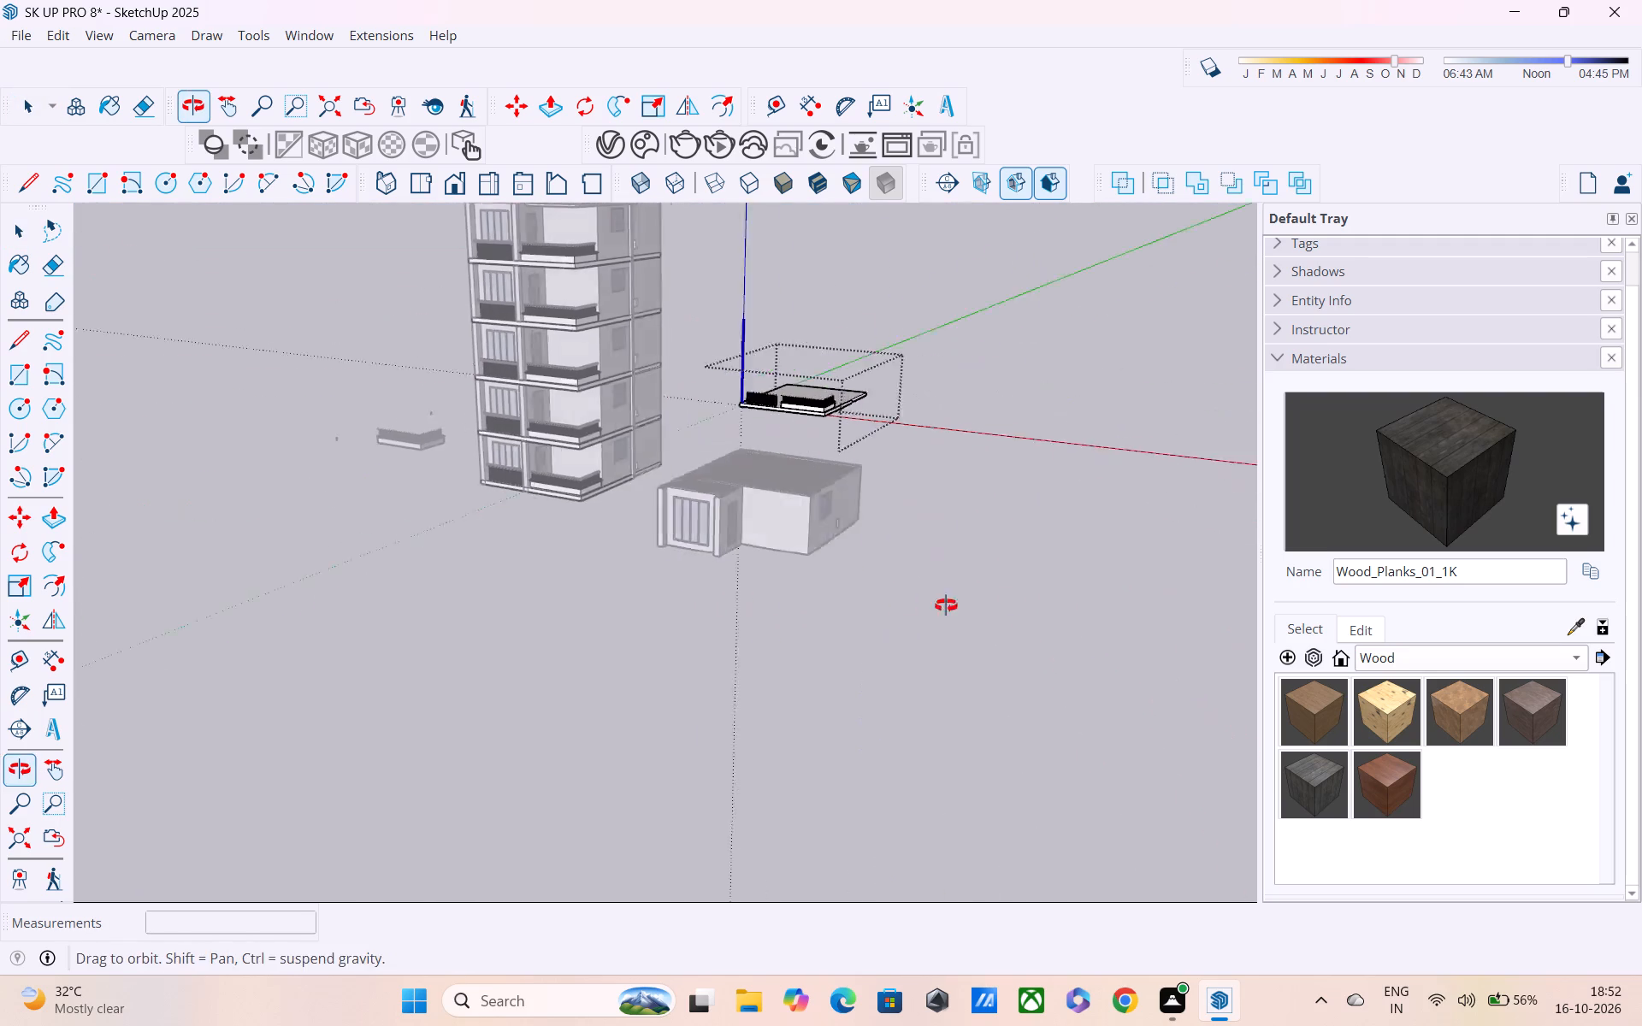
middle_click_drag(946, 605, 1015, 604)
key("space")
middle_click_drag(800, 556, 767, 516)
left_click(988, 557)
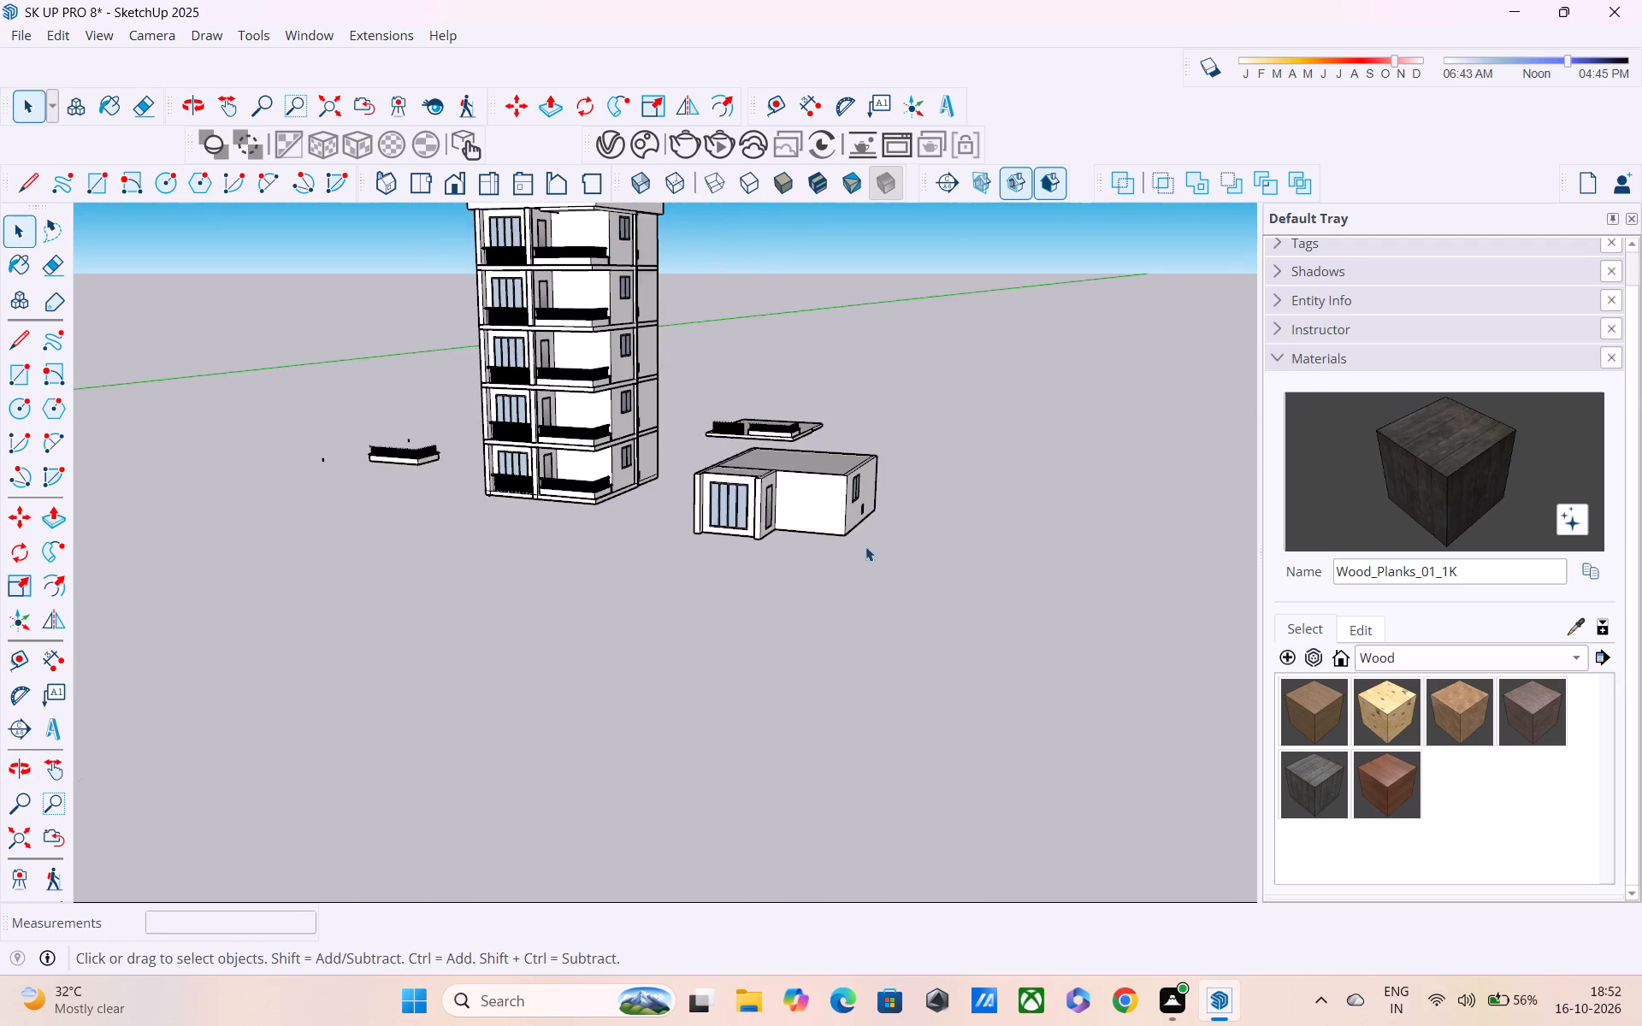
Open the copied wall body and erase the frame edges around the large four-pane window on its projecting front room.
middle_click_drag(856, 544, 735, 572)
scroll(735, 573, "up", 3)
double_click(771, 506)
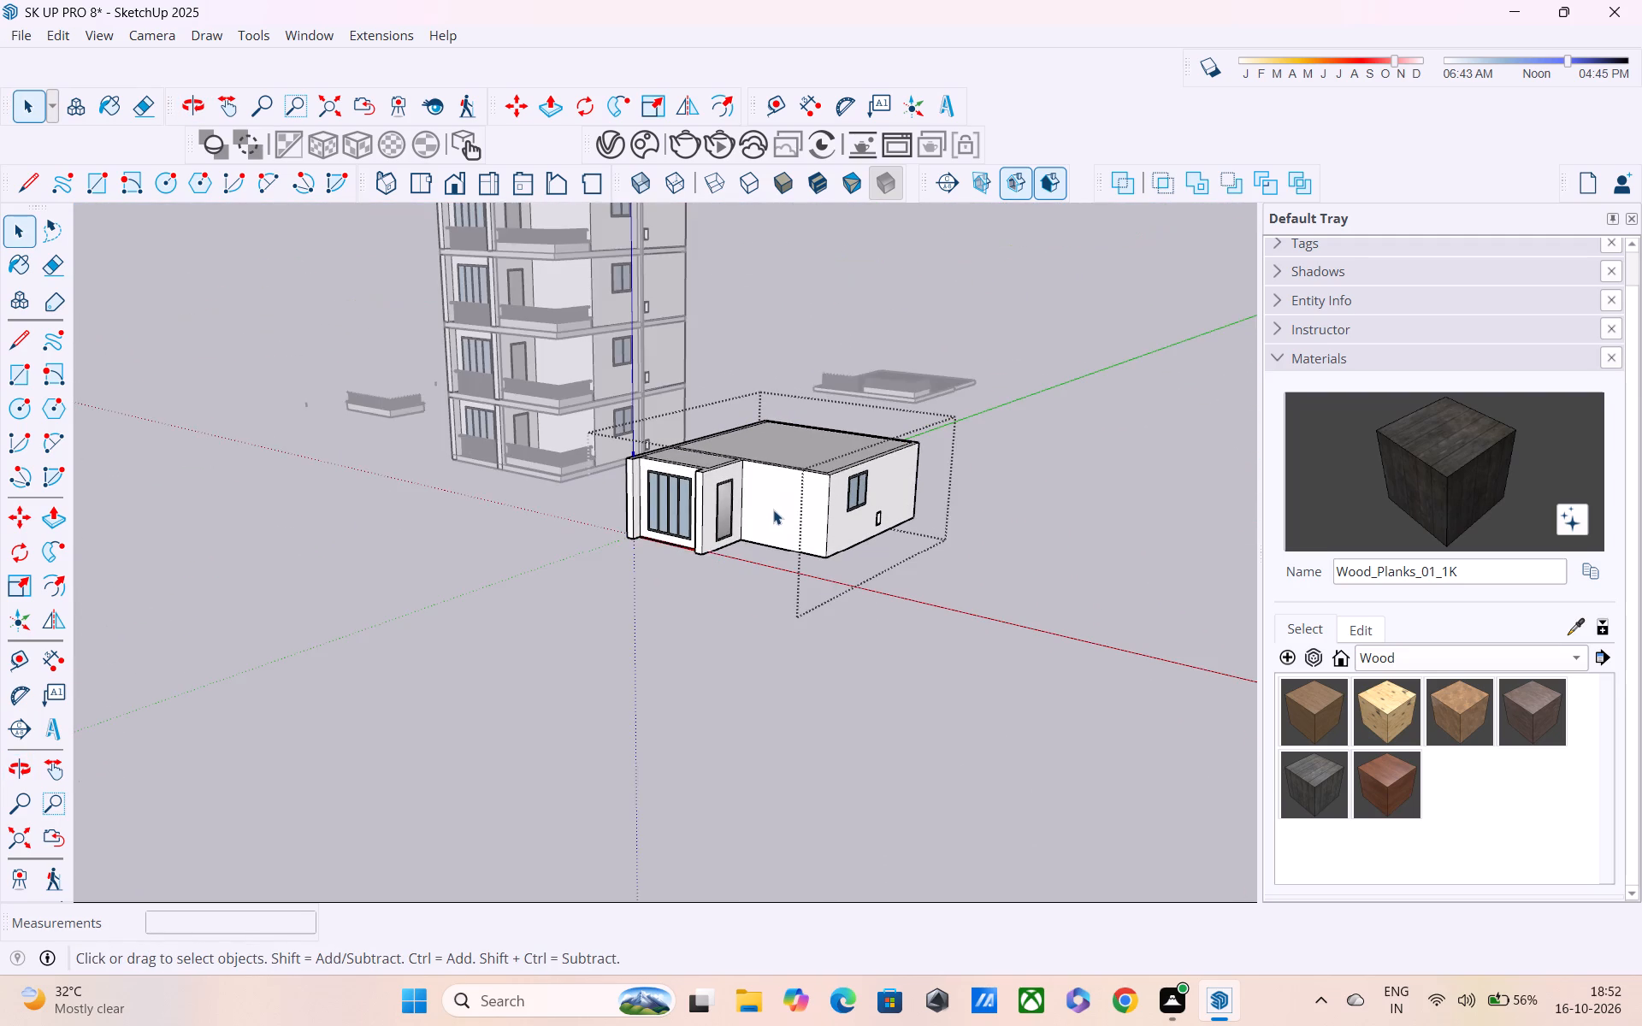
middle_click_drag(779, 537, 706, 657)
middle_click_drag(663, 587, 846, 439)
scroll(783, 470, "up", 3)
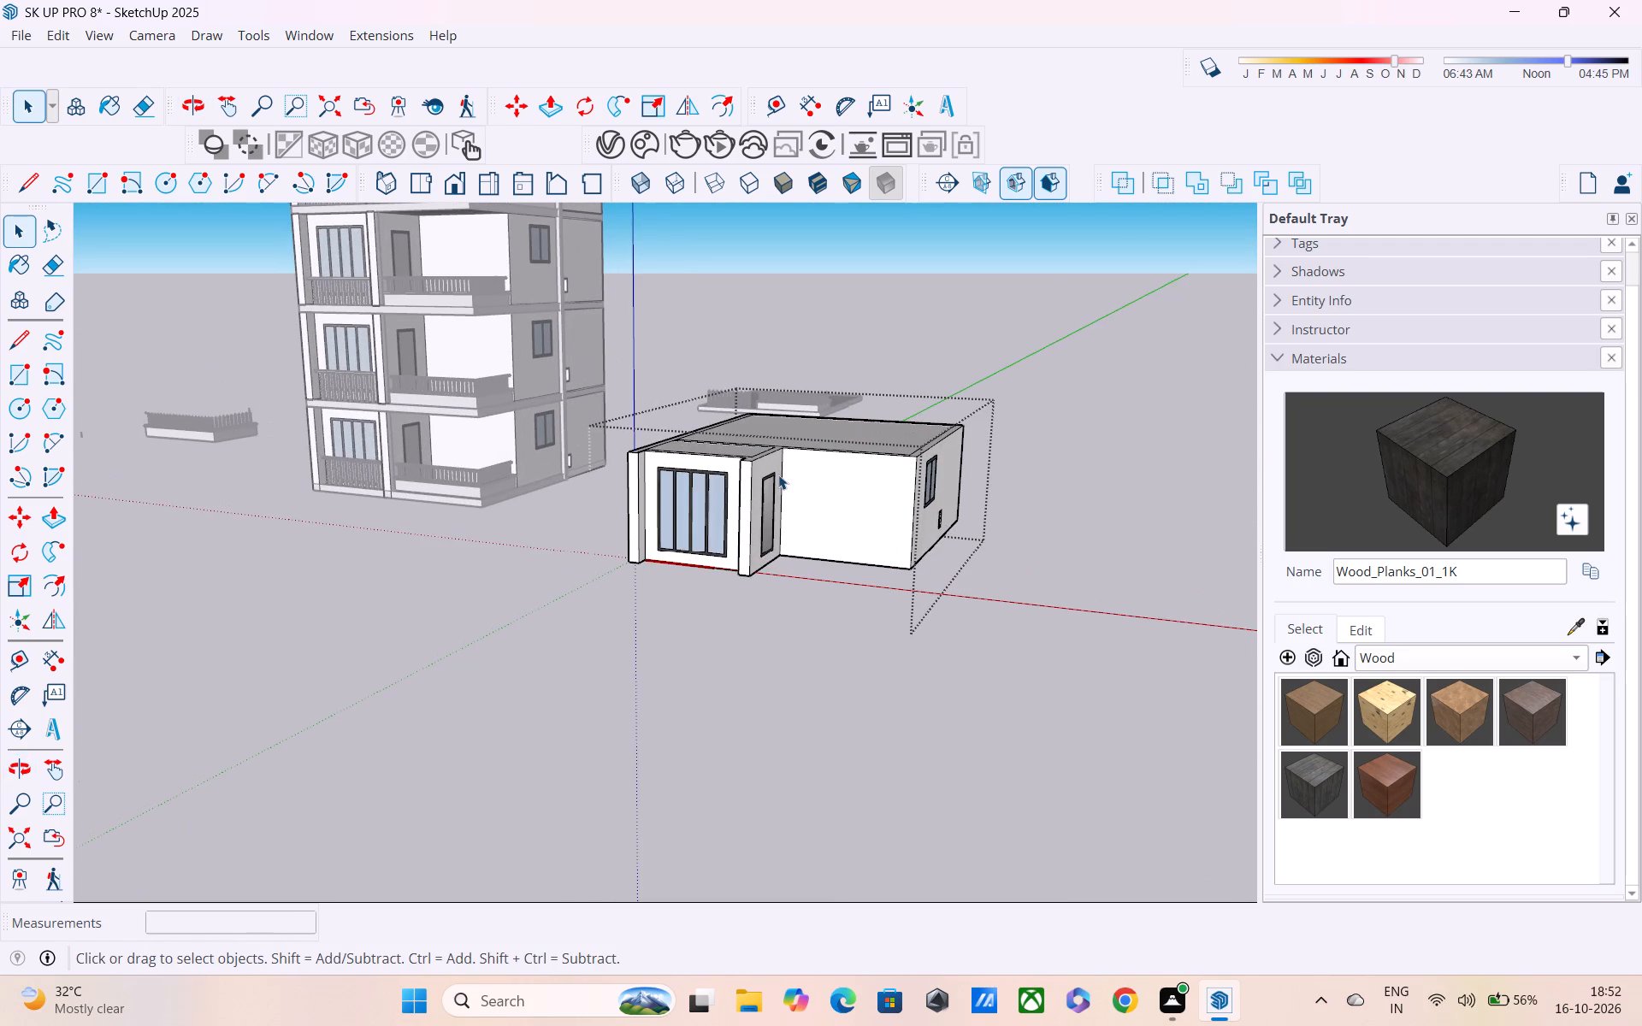
type("RE")
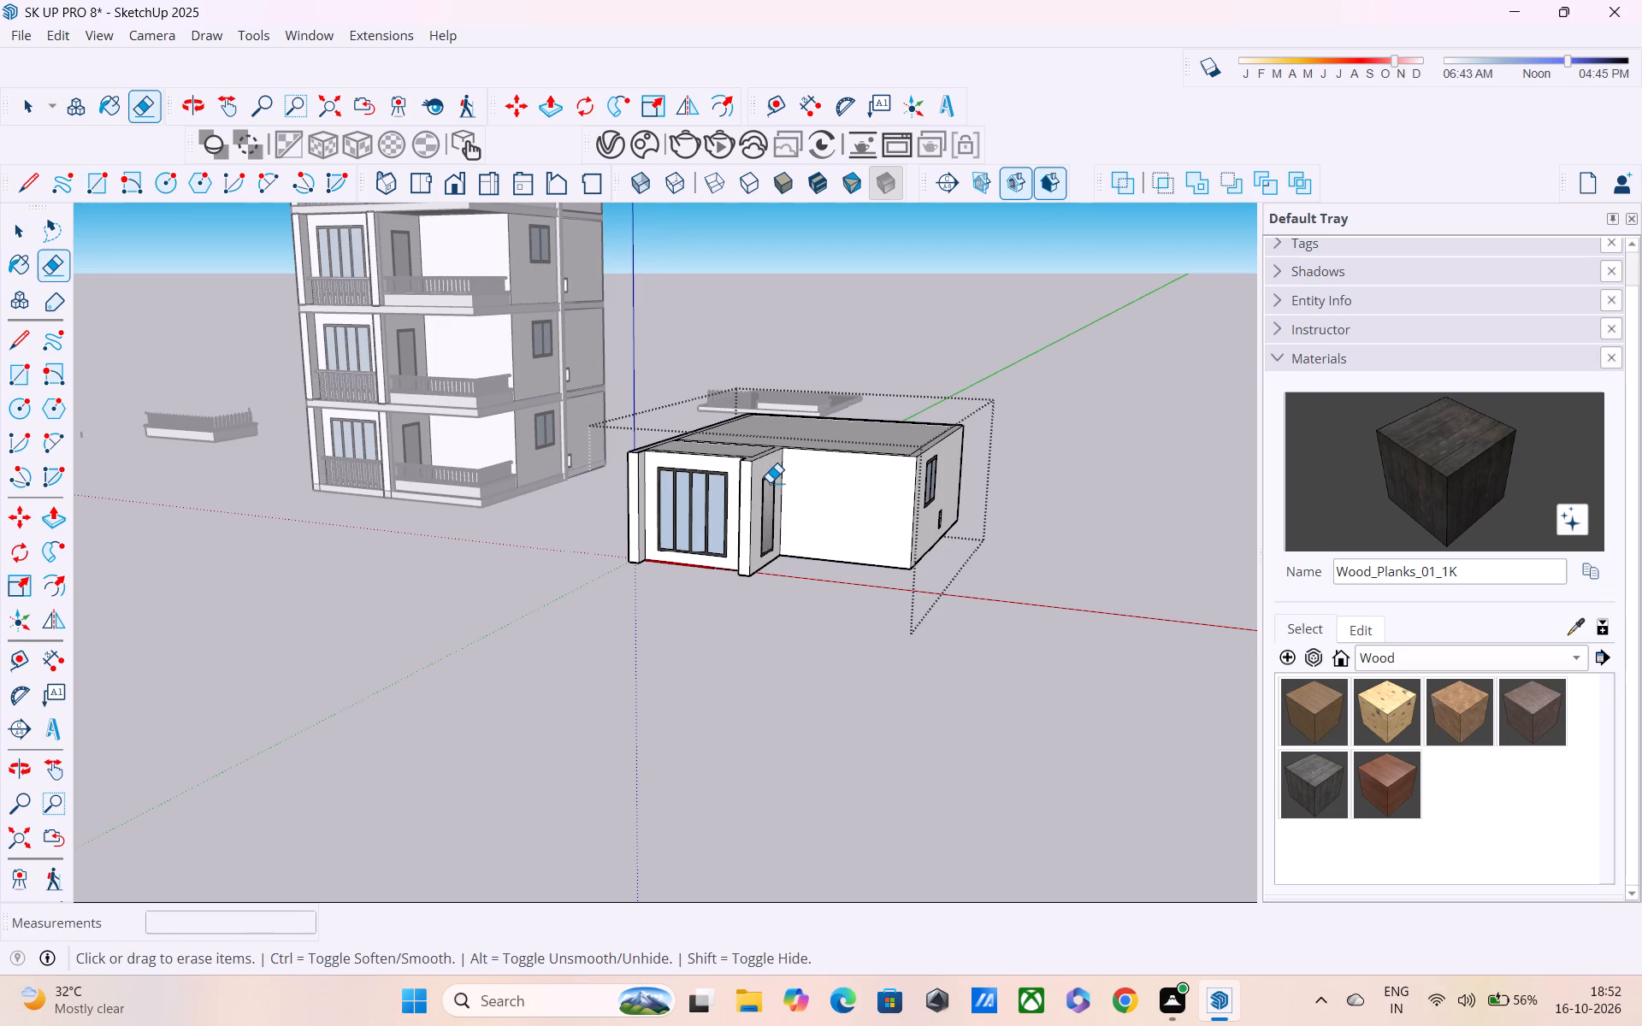
left_click(721, 490)
double_click(712, 471)
left_click(694, 482)
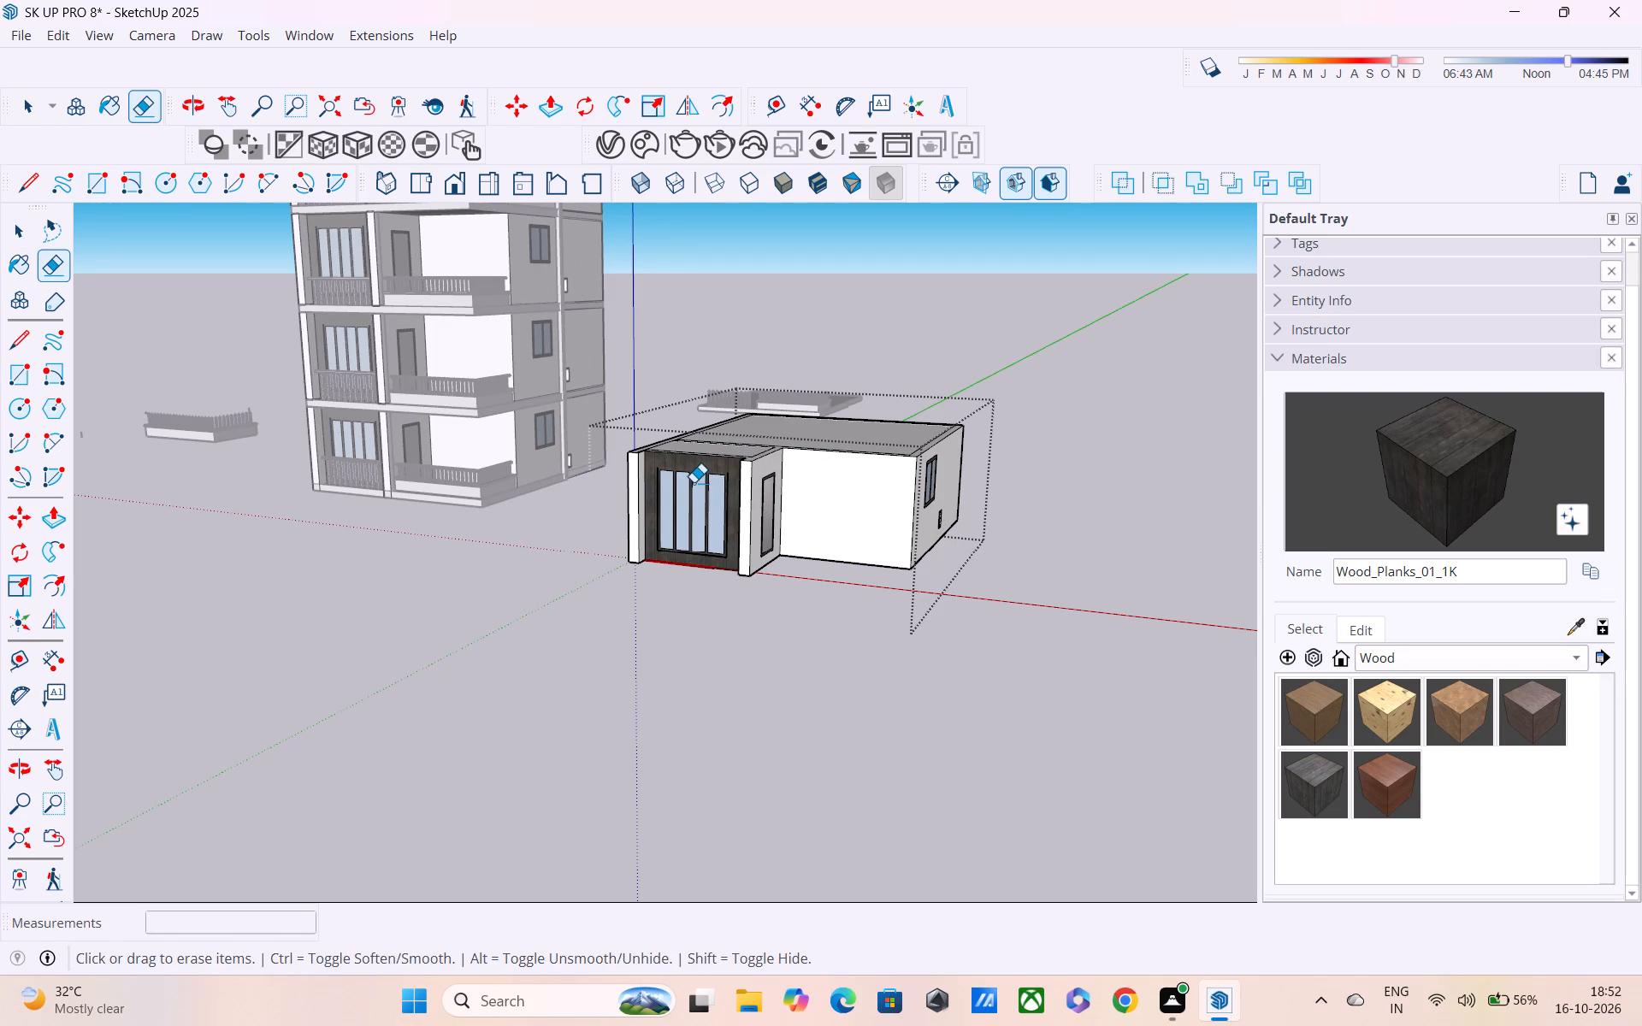
left_click(662, 492)
left_click(645, 480)
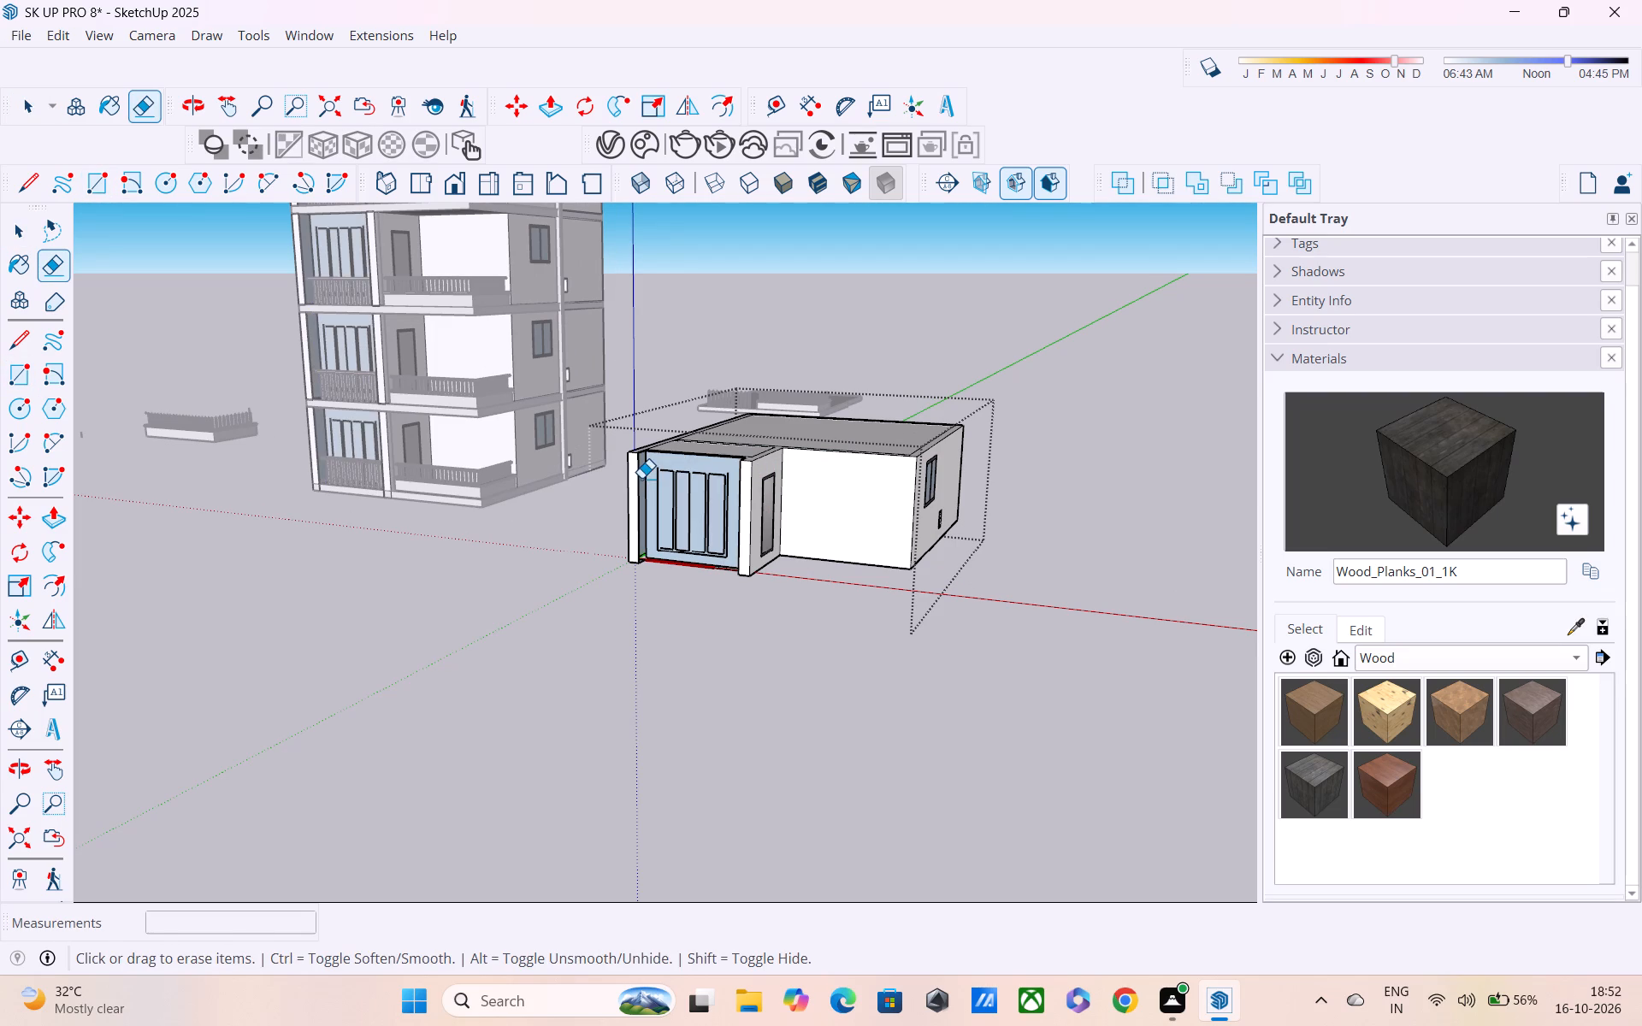
Draw short lines across the wall thickness, about 9" long, at both ends of the partition between the front room and main room.
middle_click_drag(740, 507, 587, 649)
scroll(587, 649, "up", 1)
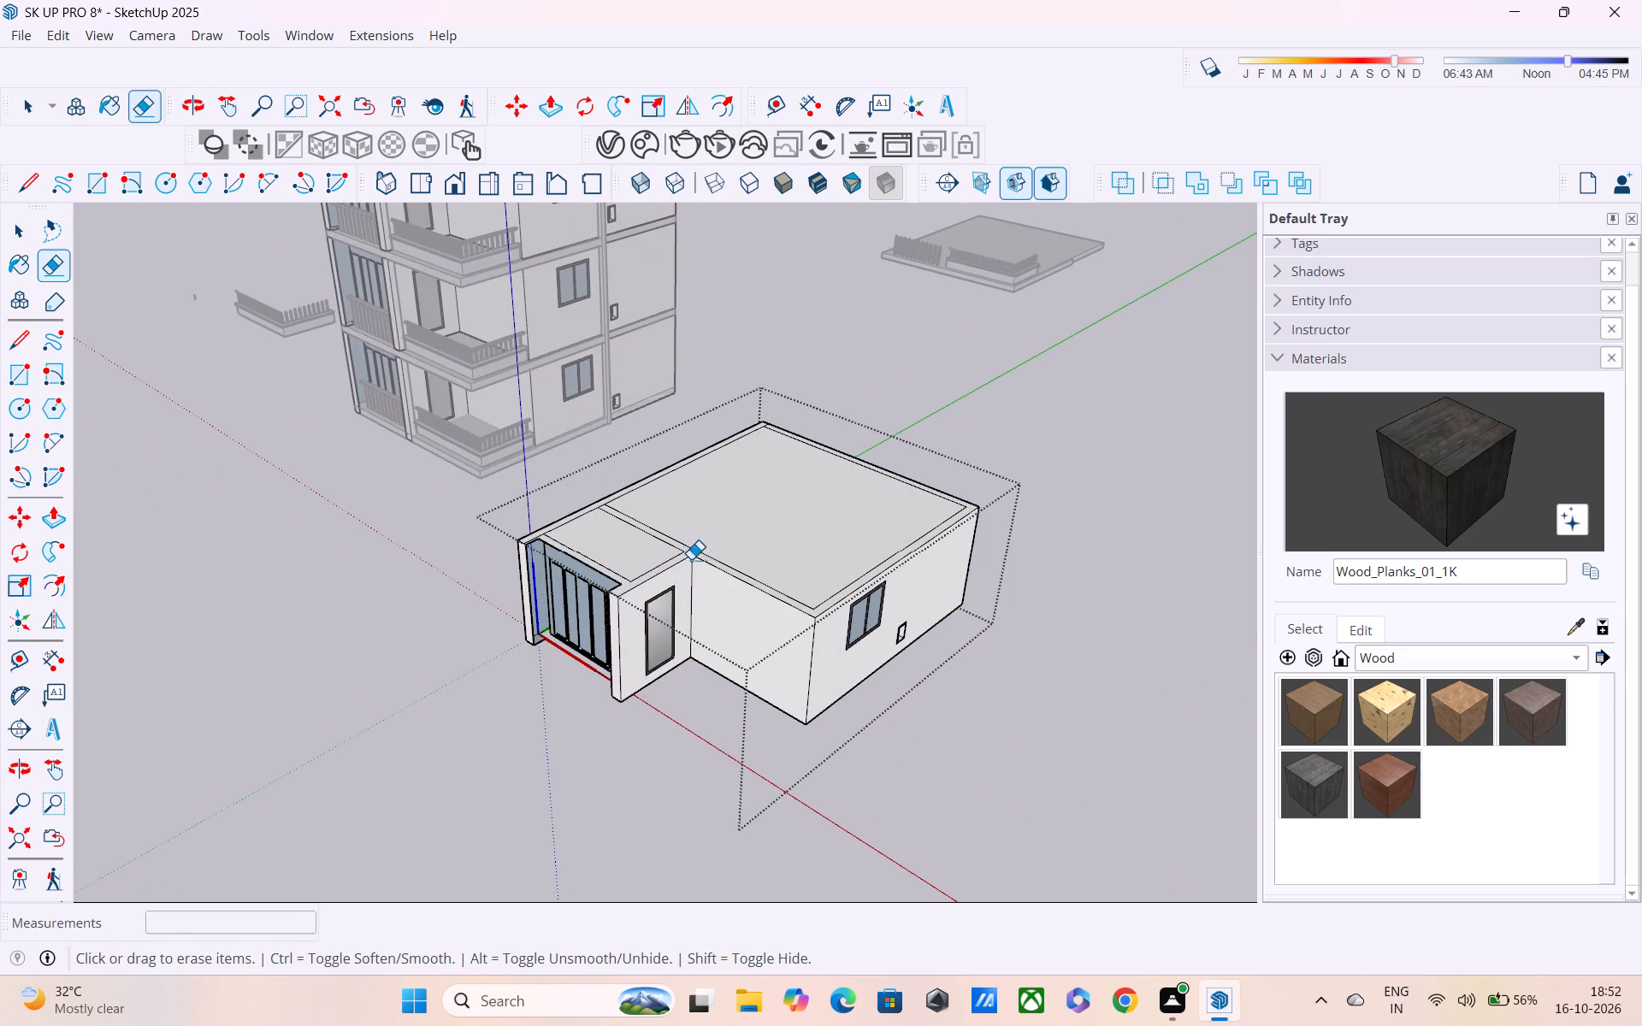
middle_click_drag(698, 578, 444, 716)
key("l")
scroll(511, 657, "up", 4)
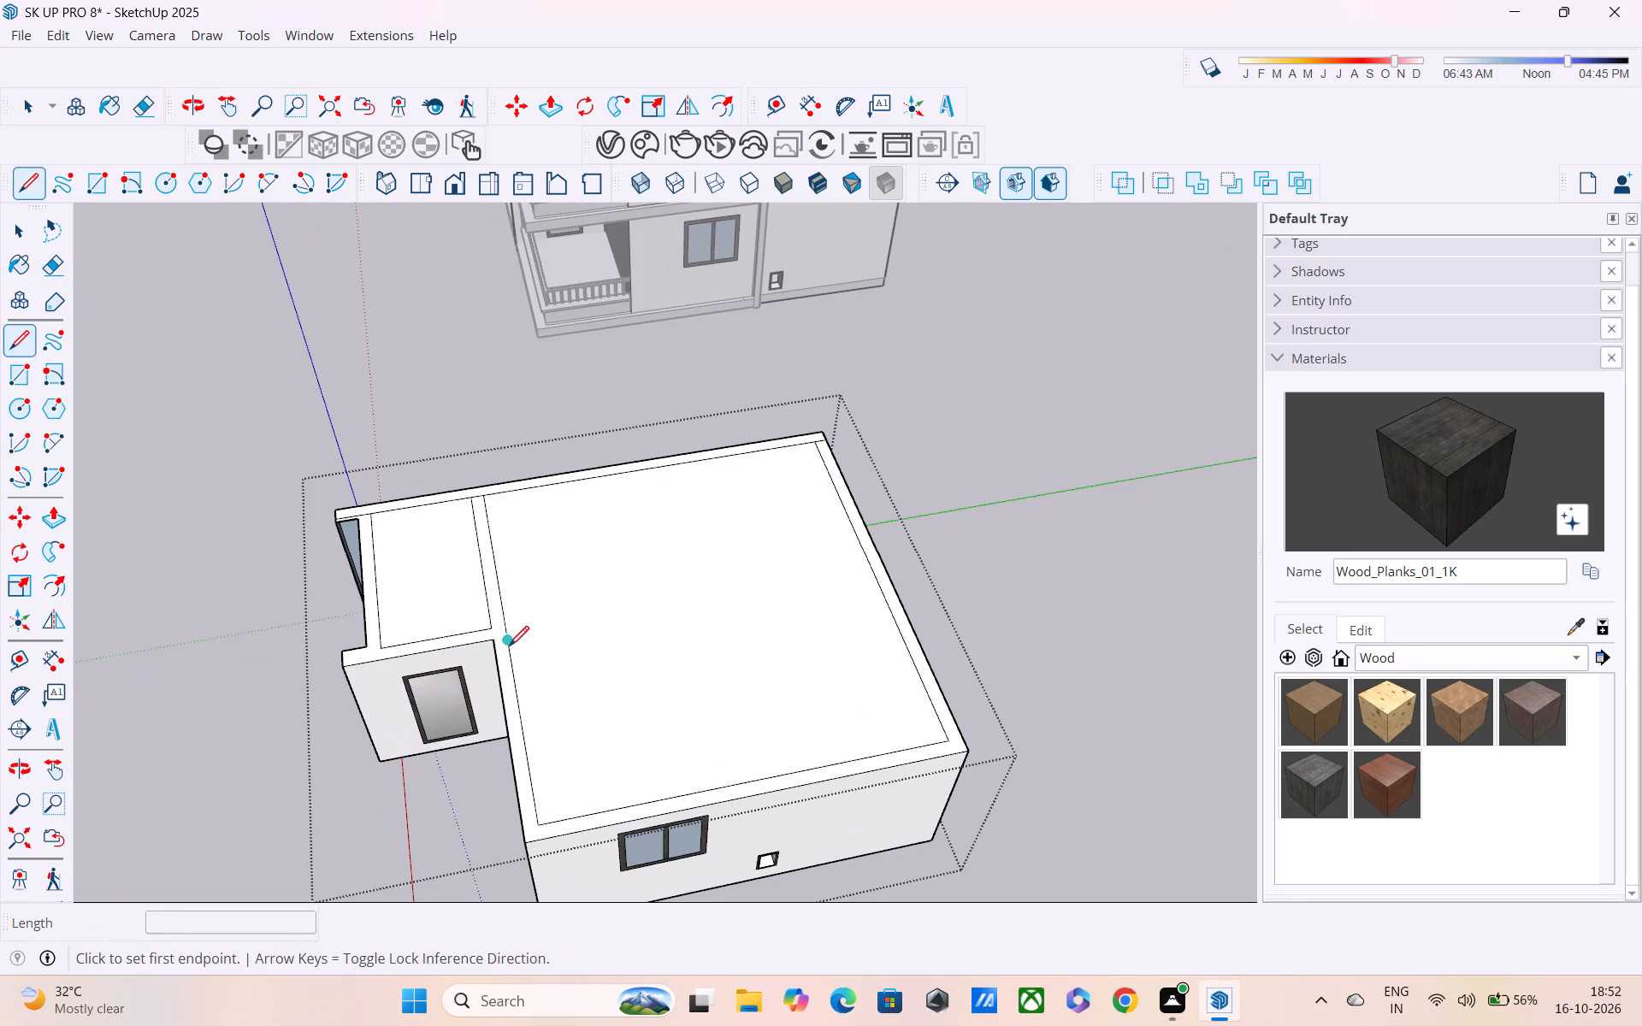
left_click(494, 628)
left_click(493, 646)
left_click(474, 506)
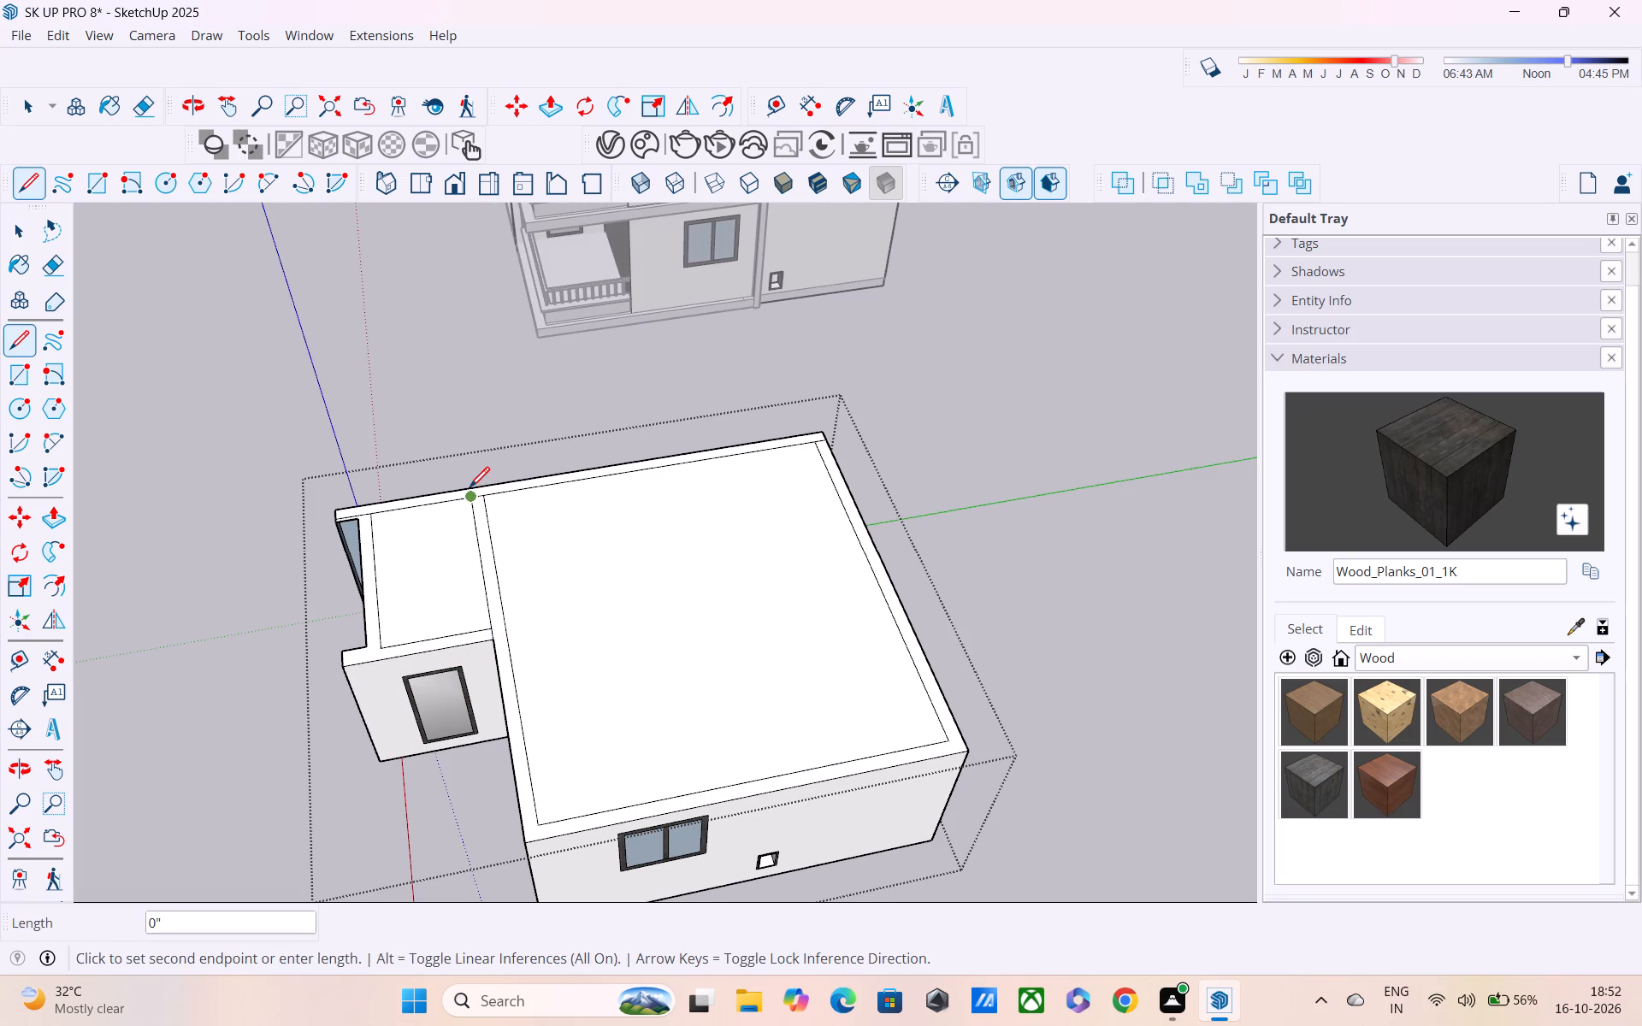
left_click(470, 489)
middle_click_drag(560, 601, 693, 727)
scroll(689, 721, "up", 1)
scroll(566, 656, "up", 5)
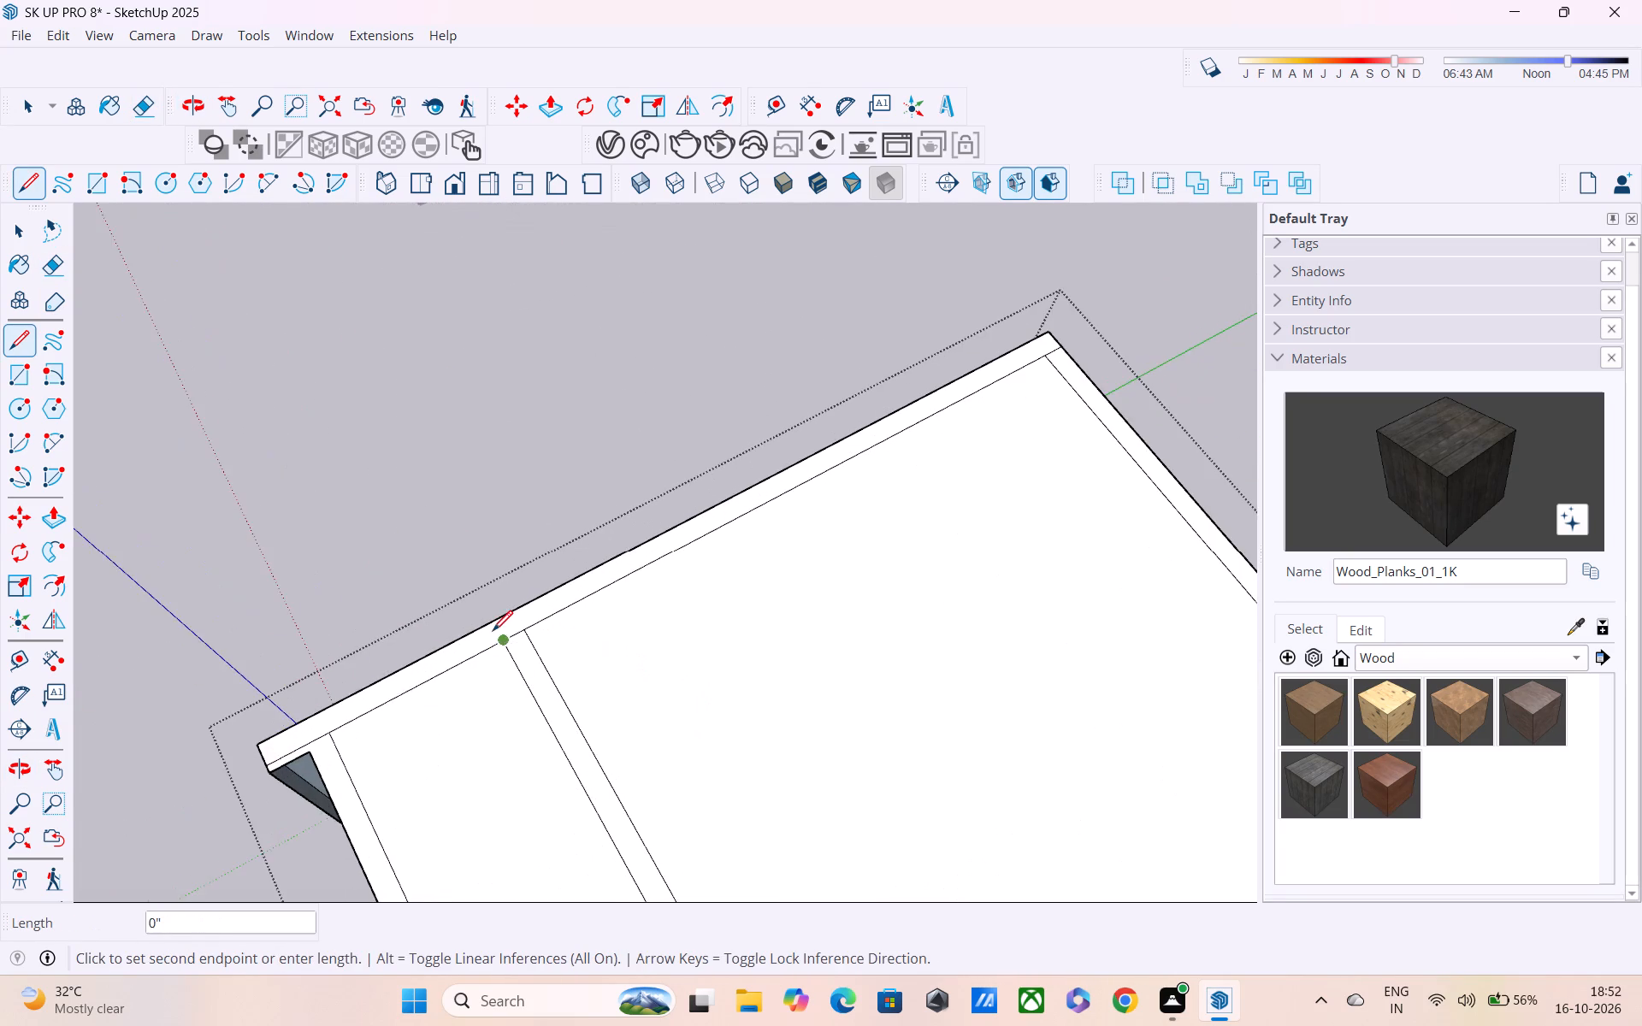
scroll(493, 633, "up", 4)
left_click(490, 624)
scroll(502, 645, "down", 5)
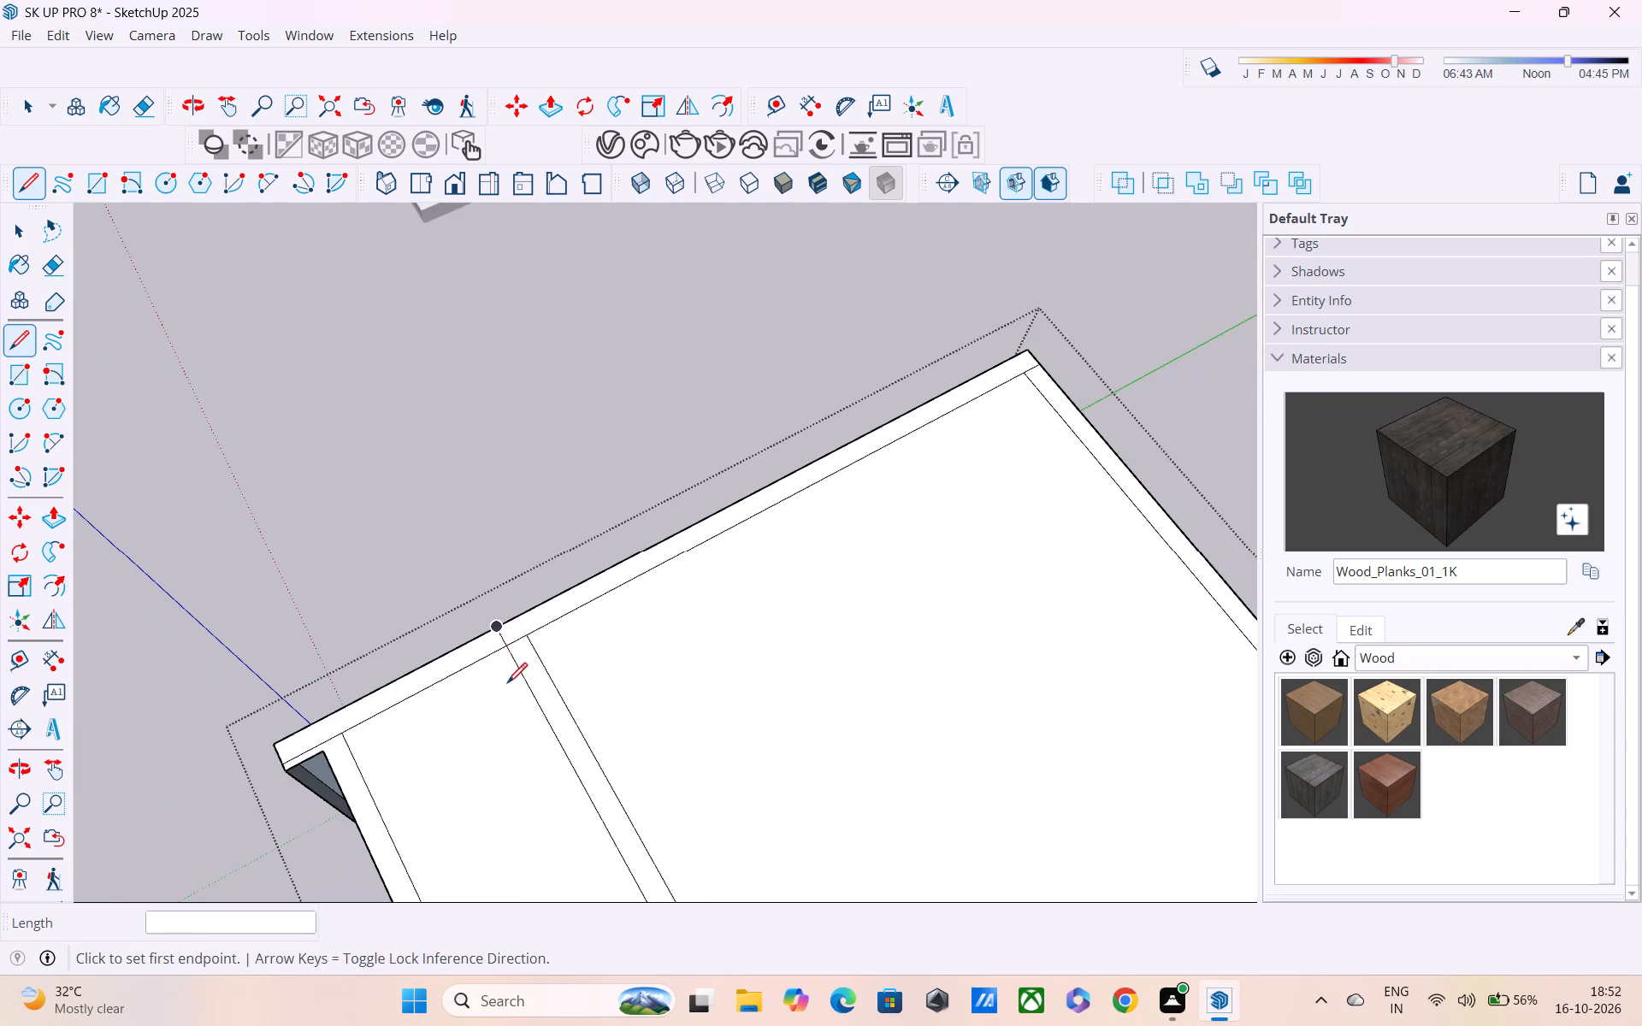
Push the top face of the small front room down about 12' 9 7/16" to hollow it out.
middle_click_drag(510, 699, 529, 481, "shift")
scroll(530, 480, "up", 1)
scroll(541, 541, "down", 3)
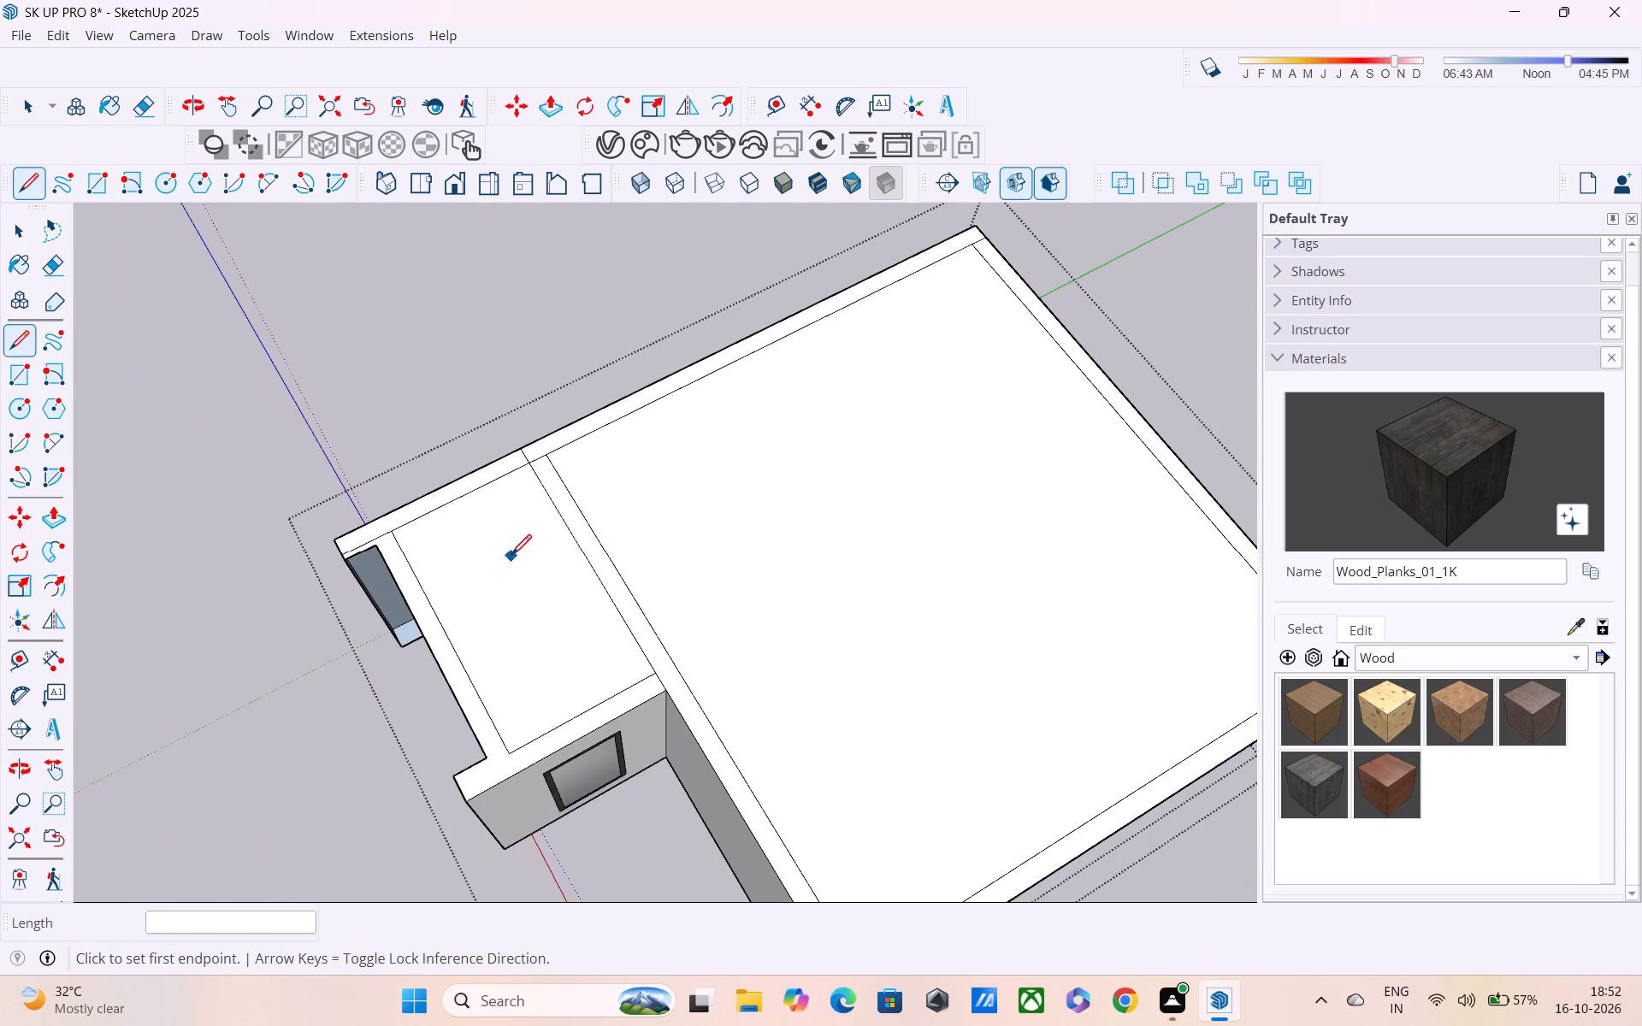
key("p")
left_click(499, 640)
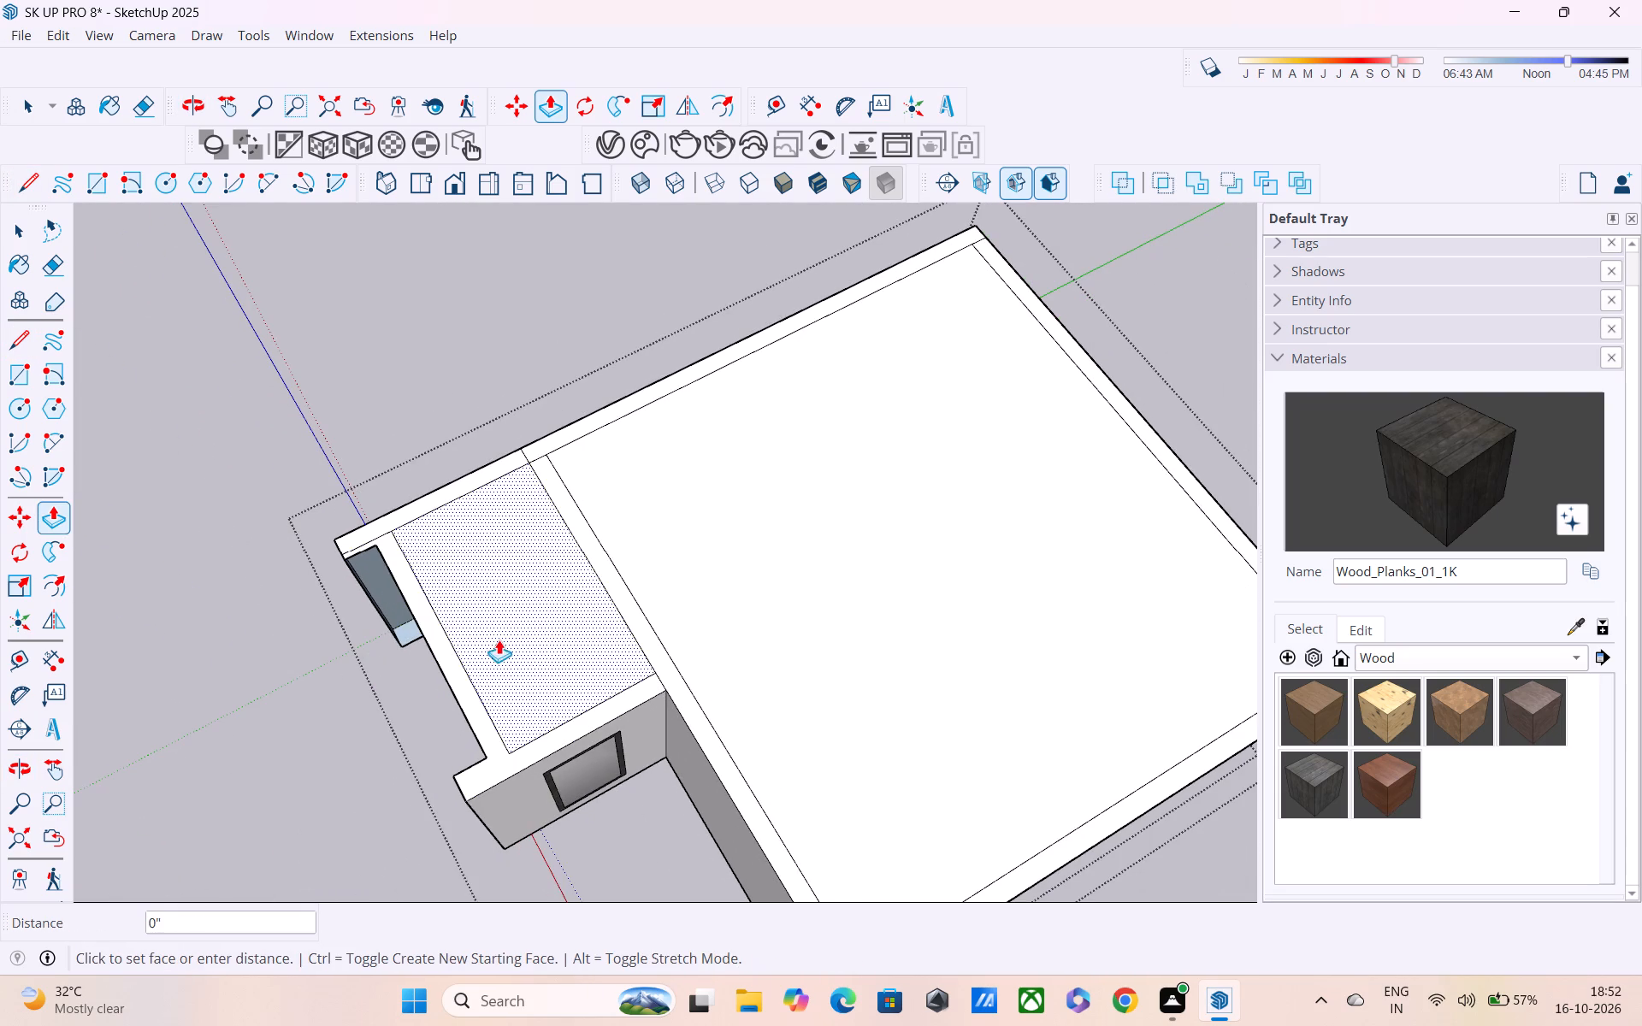
left_click(535, 732)
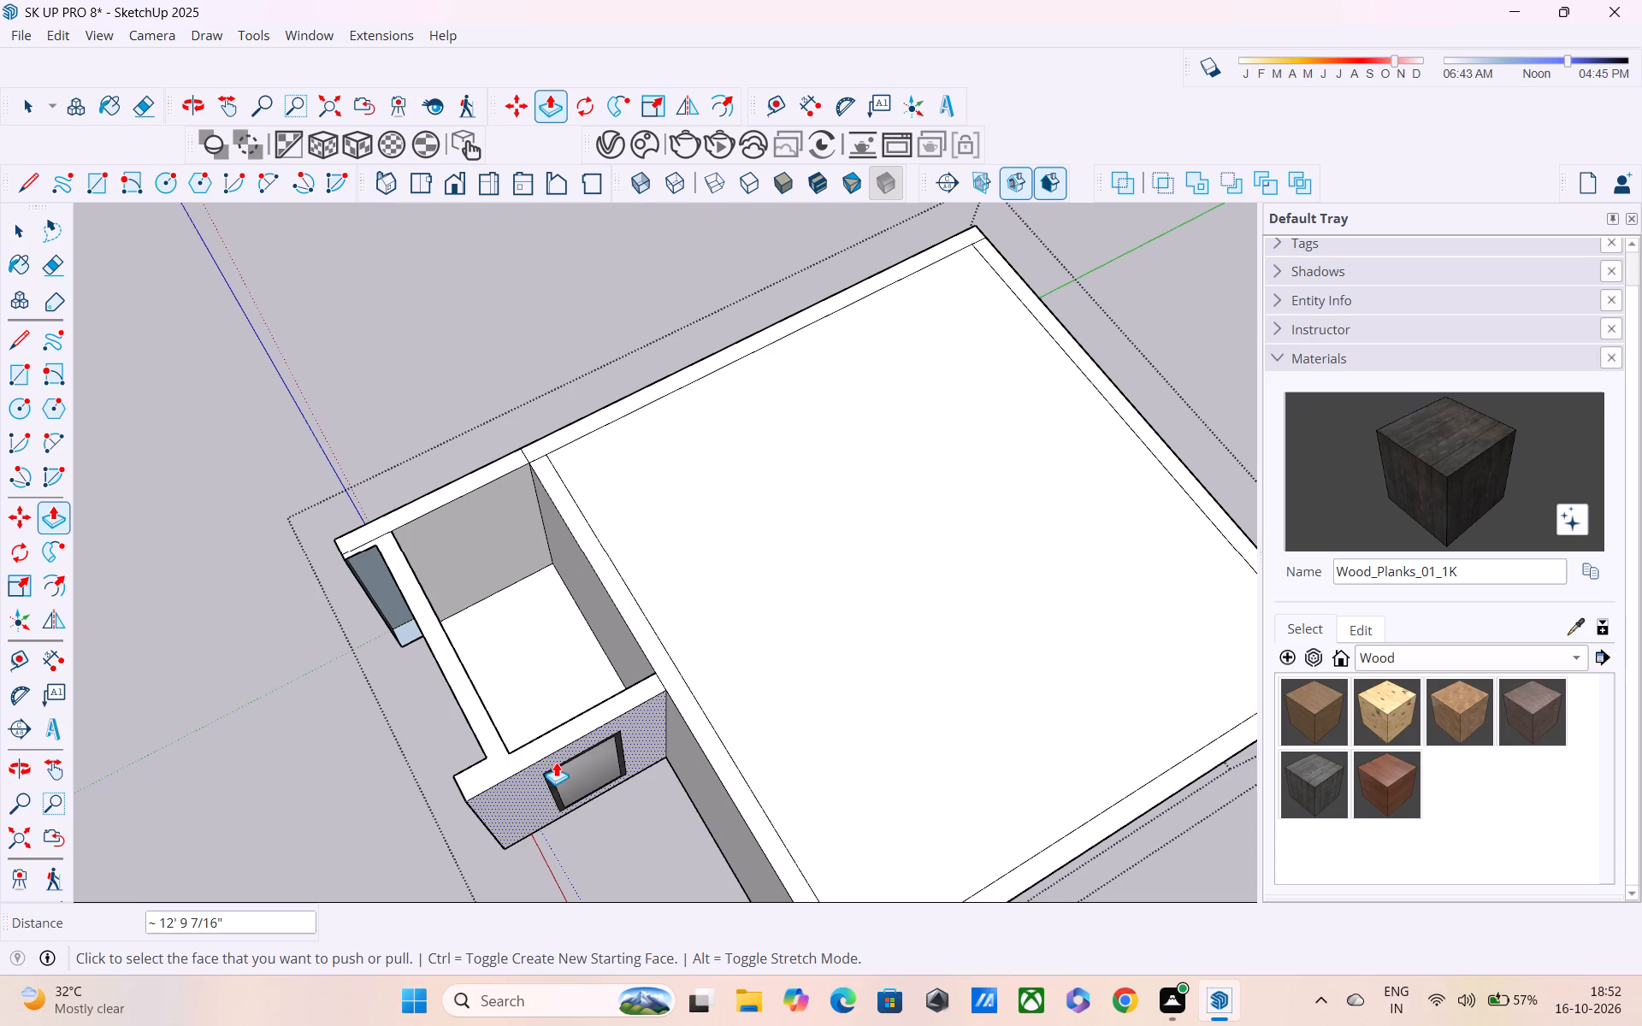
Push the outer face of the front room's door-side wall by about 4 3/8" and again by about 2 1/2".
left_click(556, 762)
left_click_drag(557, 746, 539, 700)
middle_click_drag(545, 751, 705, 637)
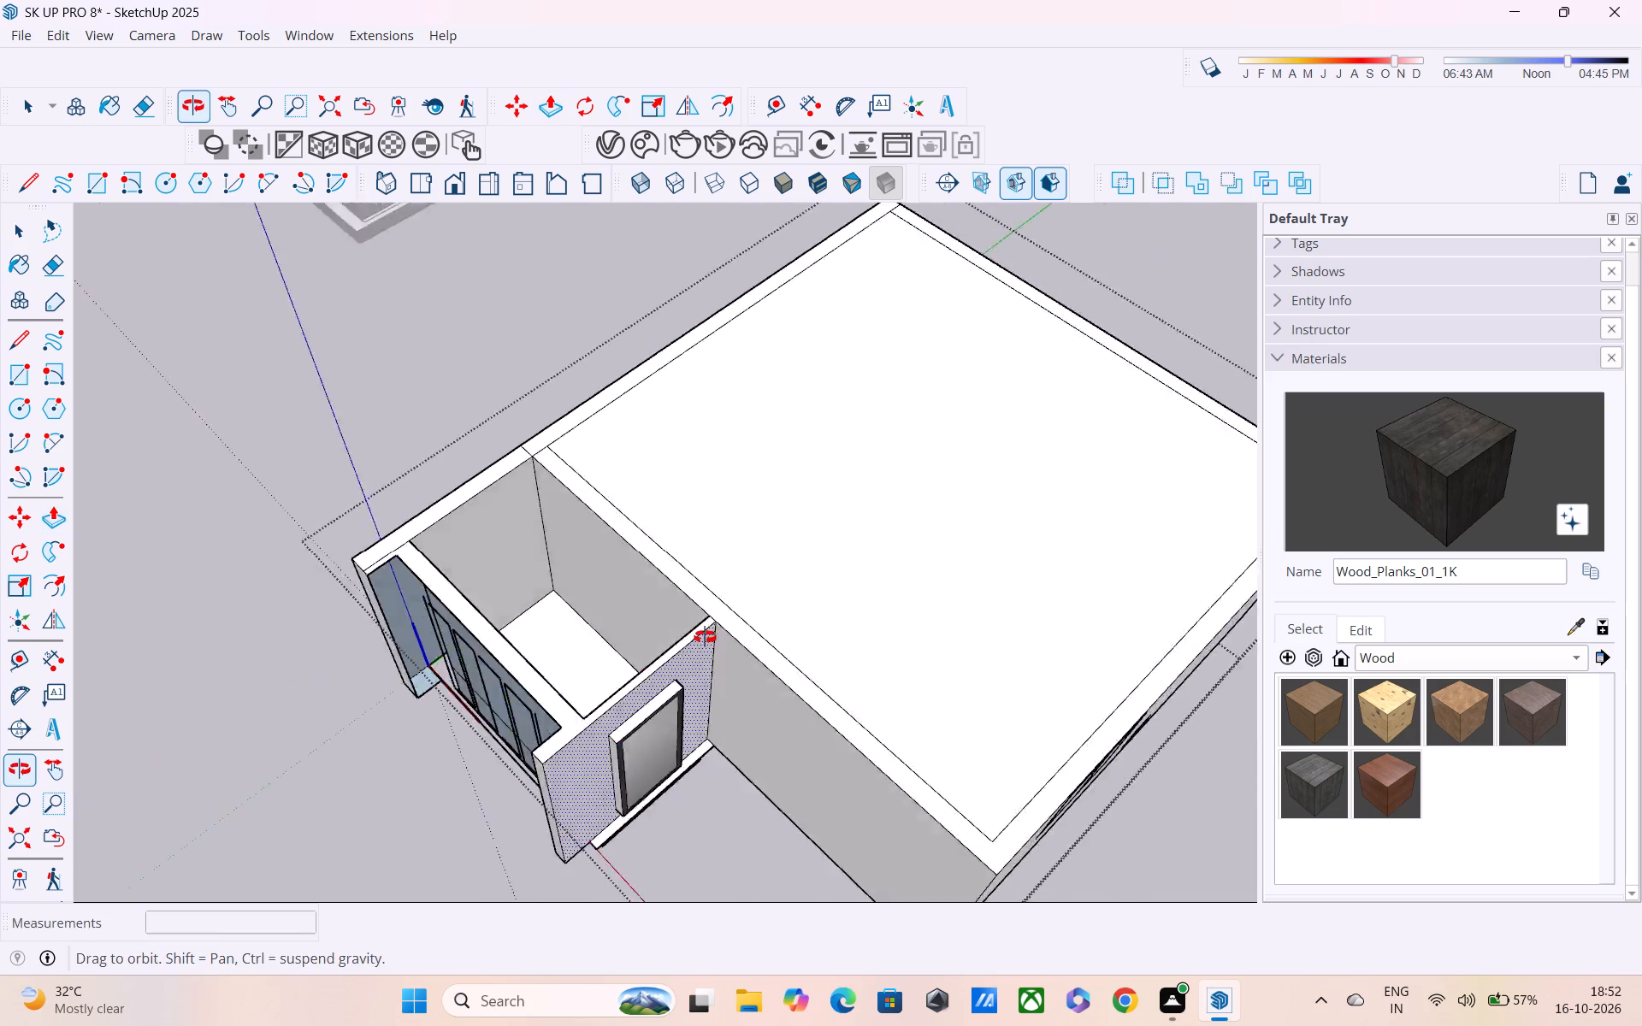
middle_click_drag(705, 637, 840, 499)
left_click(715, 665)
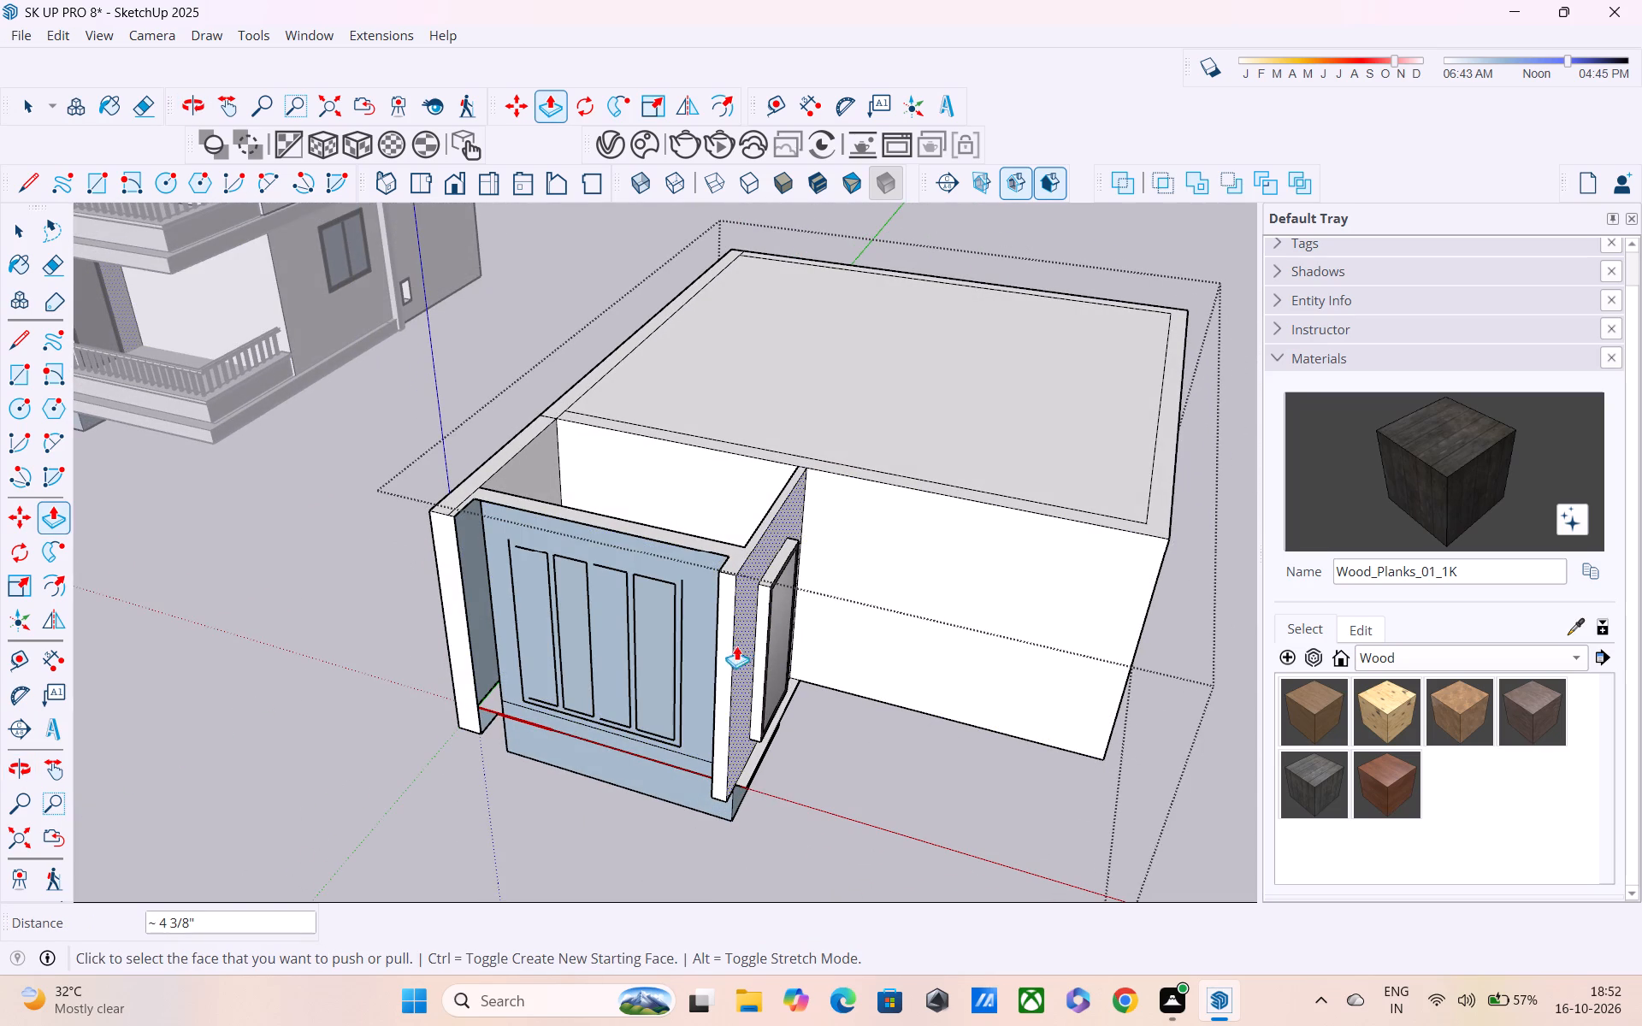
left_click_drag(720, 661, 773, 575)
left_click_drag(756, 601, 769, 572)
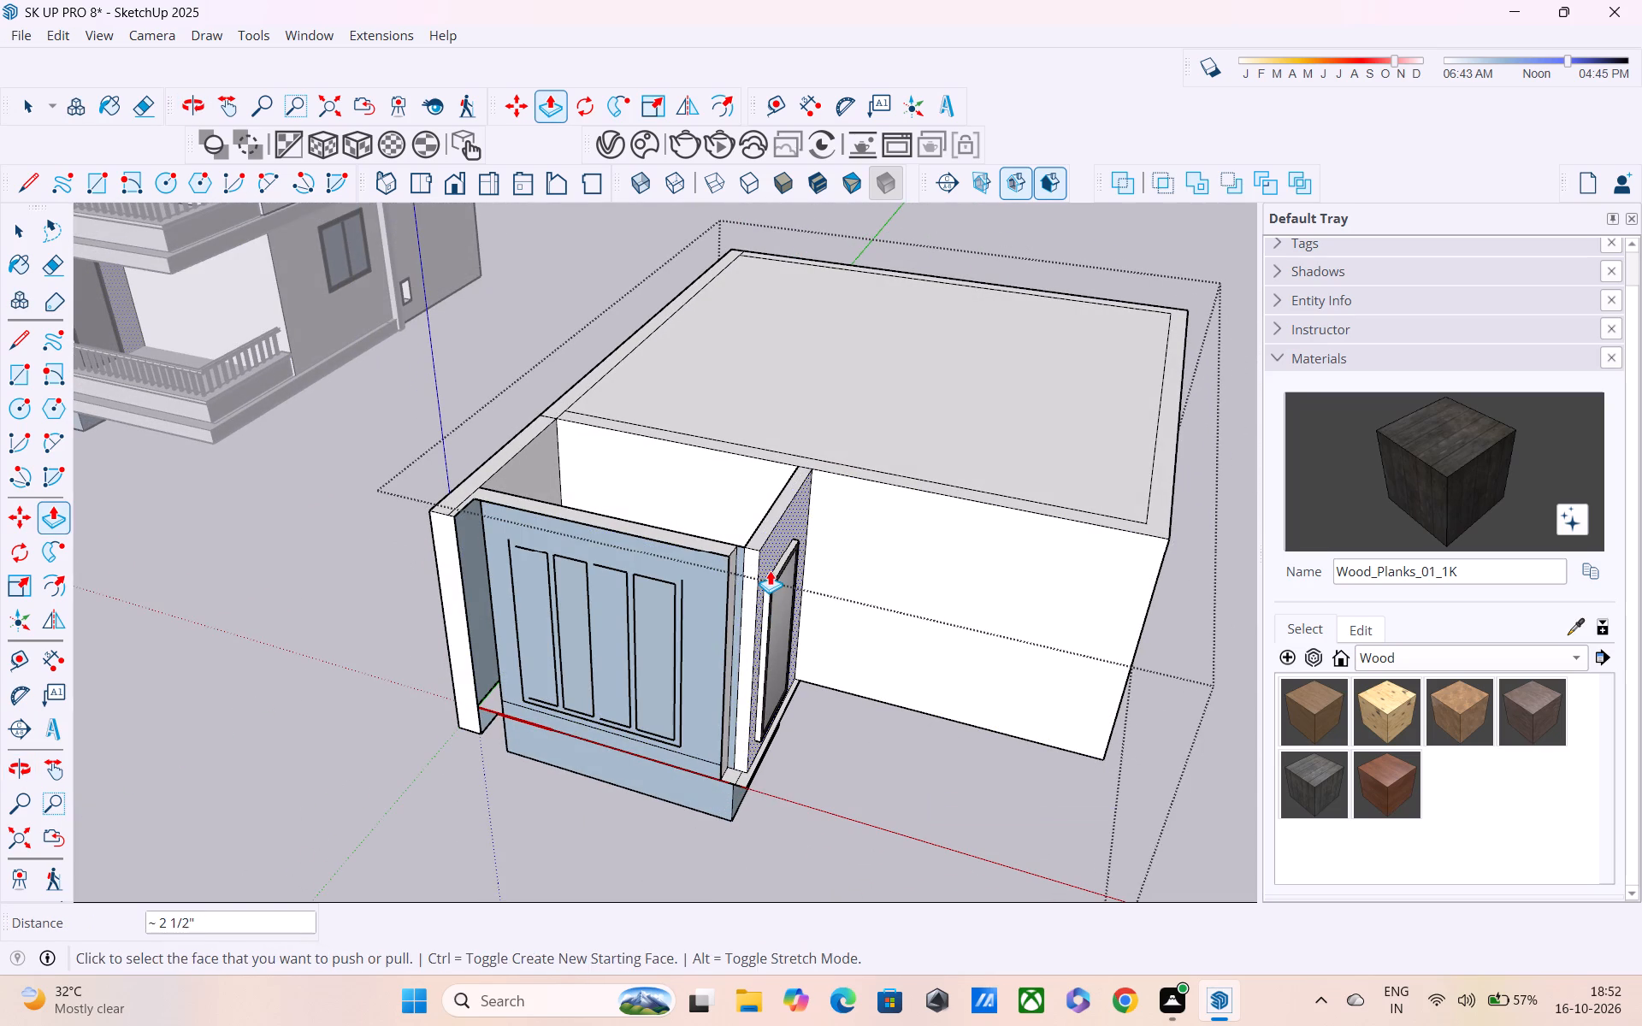
Delete the outer and inner faces of the front room's door-side wall, plus the door panel's face with its bounding edges.
middle_click_drag(772, 564, 599, 555)
scroll(598, 555, "up", 1)
key("space")
double_click(567, 529)
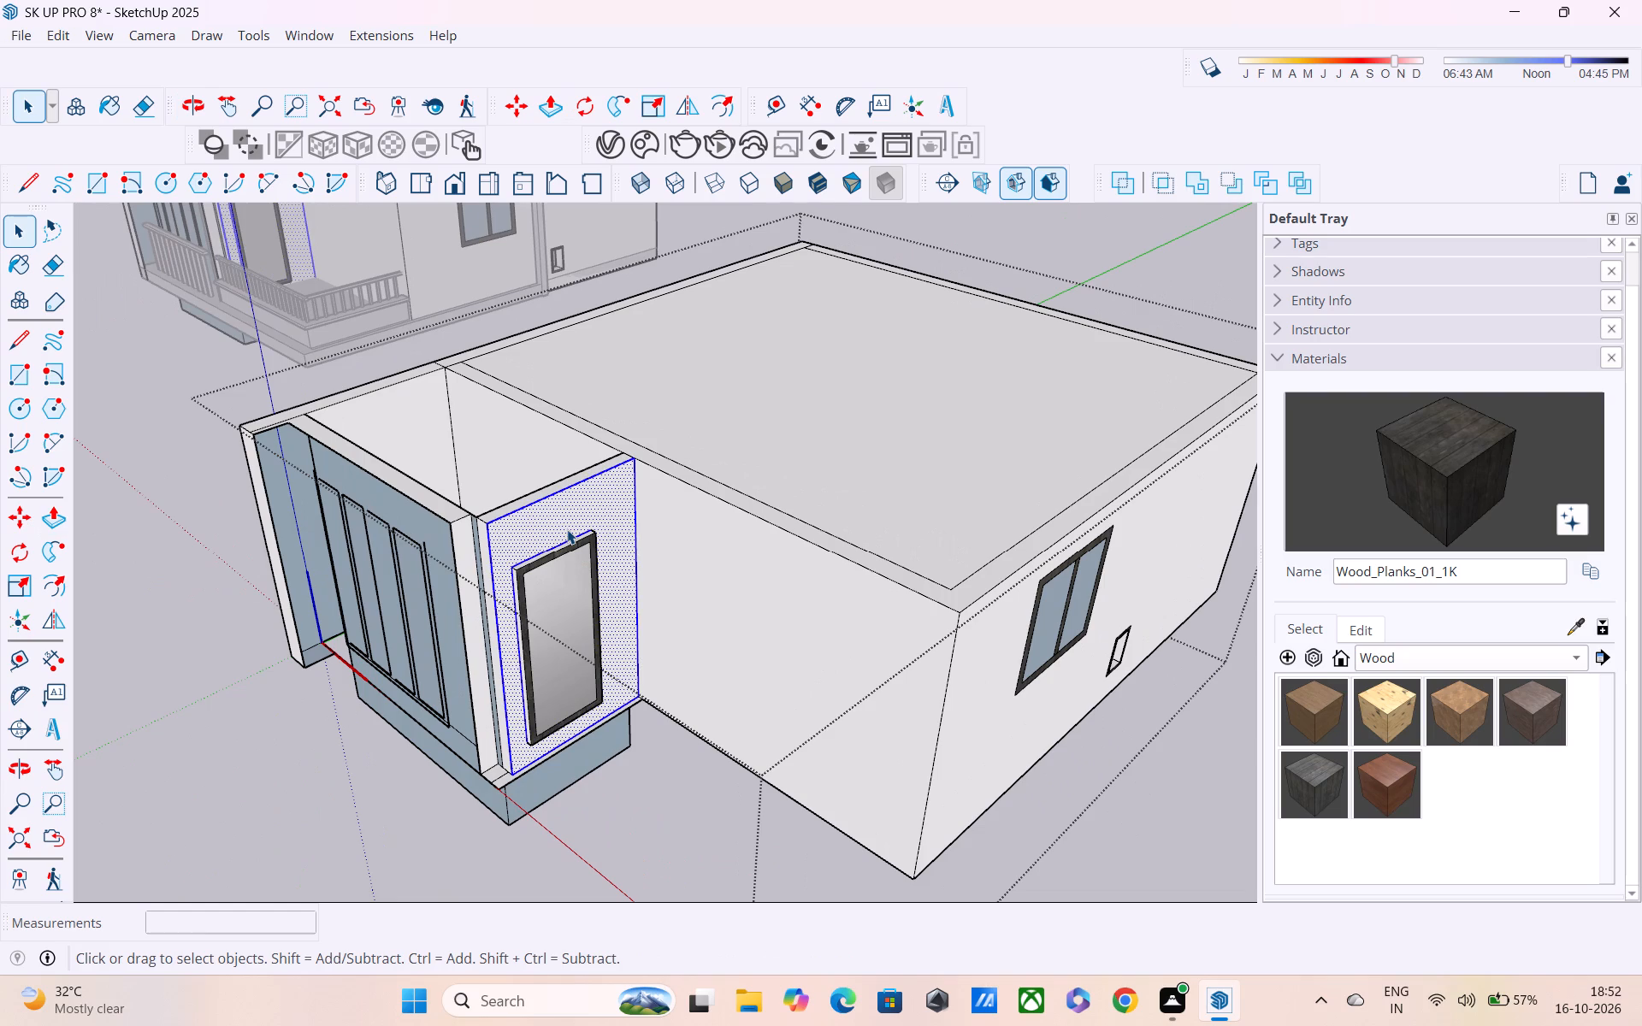
key("Delete")
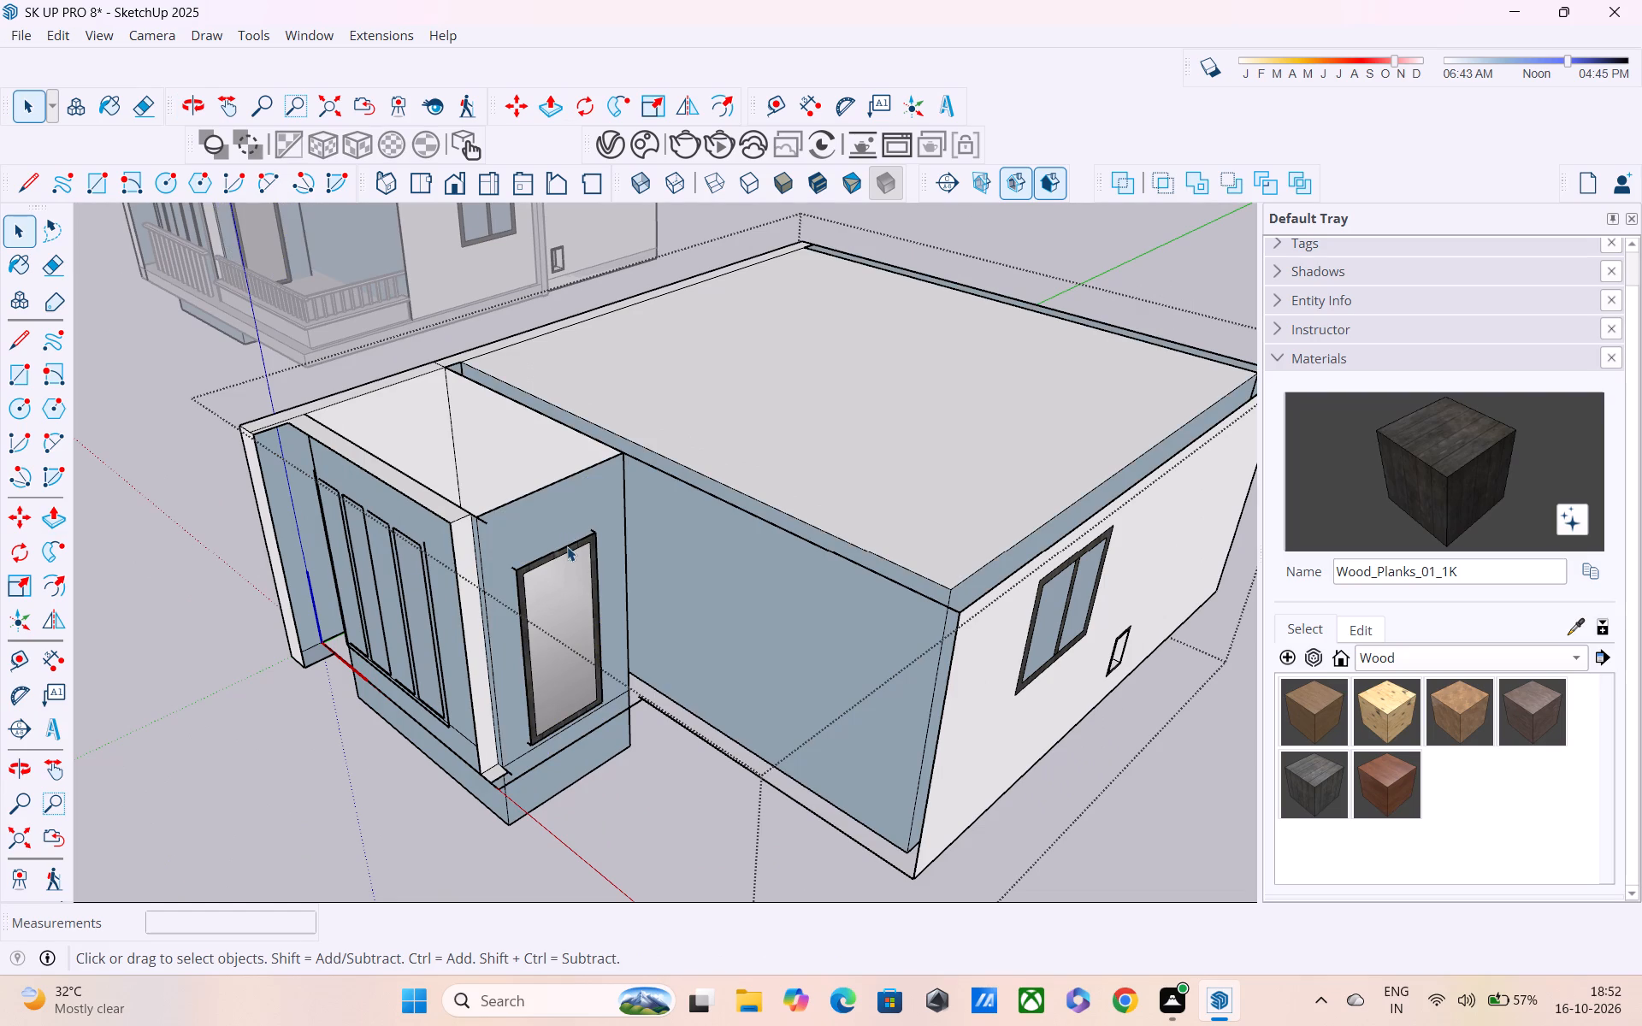
double_click(548, 537)
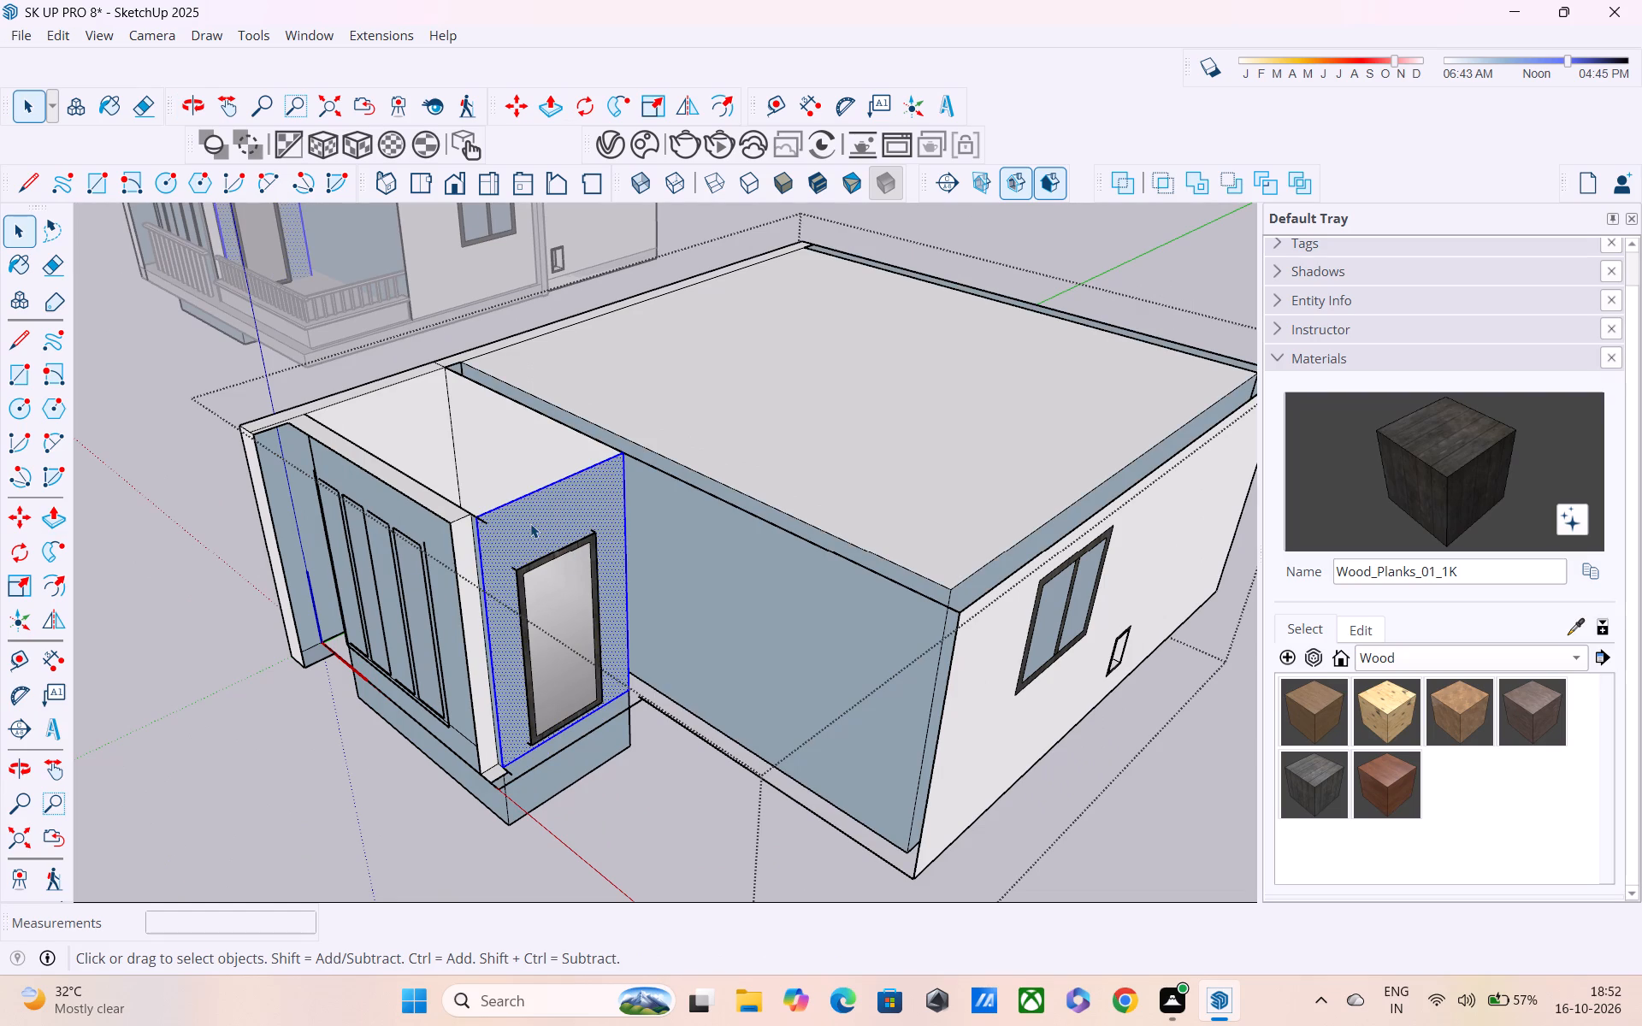
key("Delete")
double_click(555, 587)
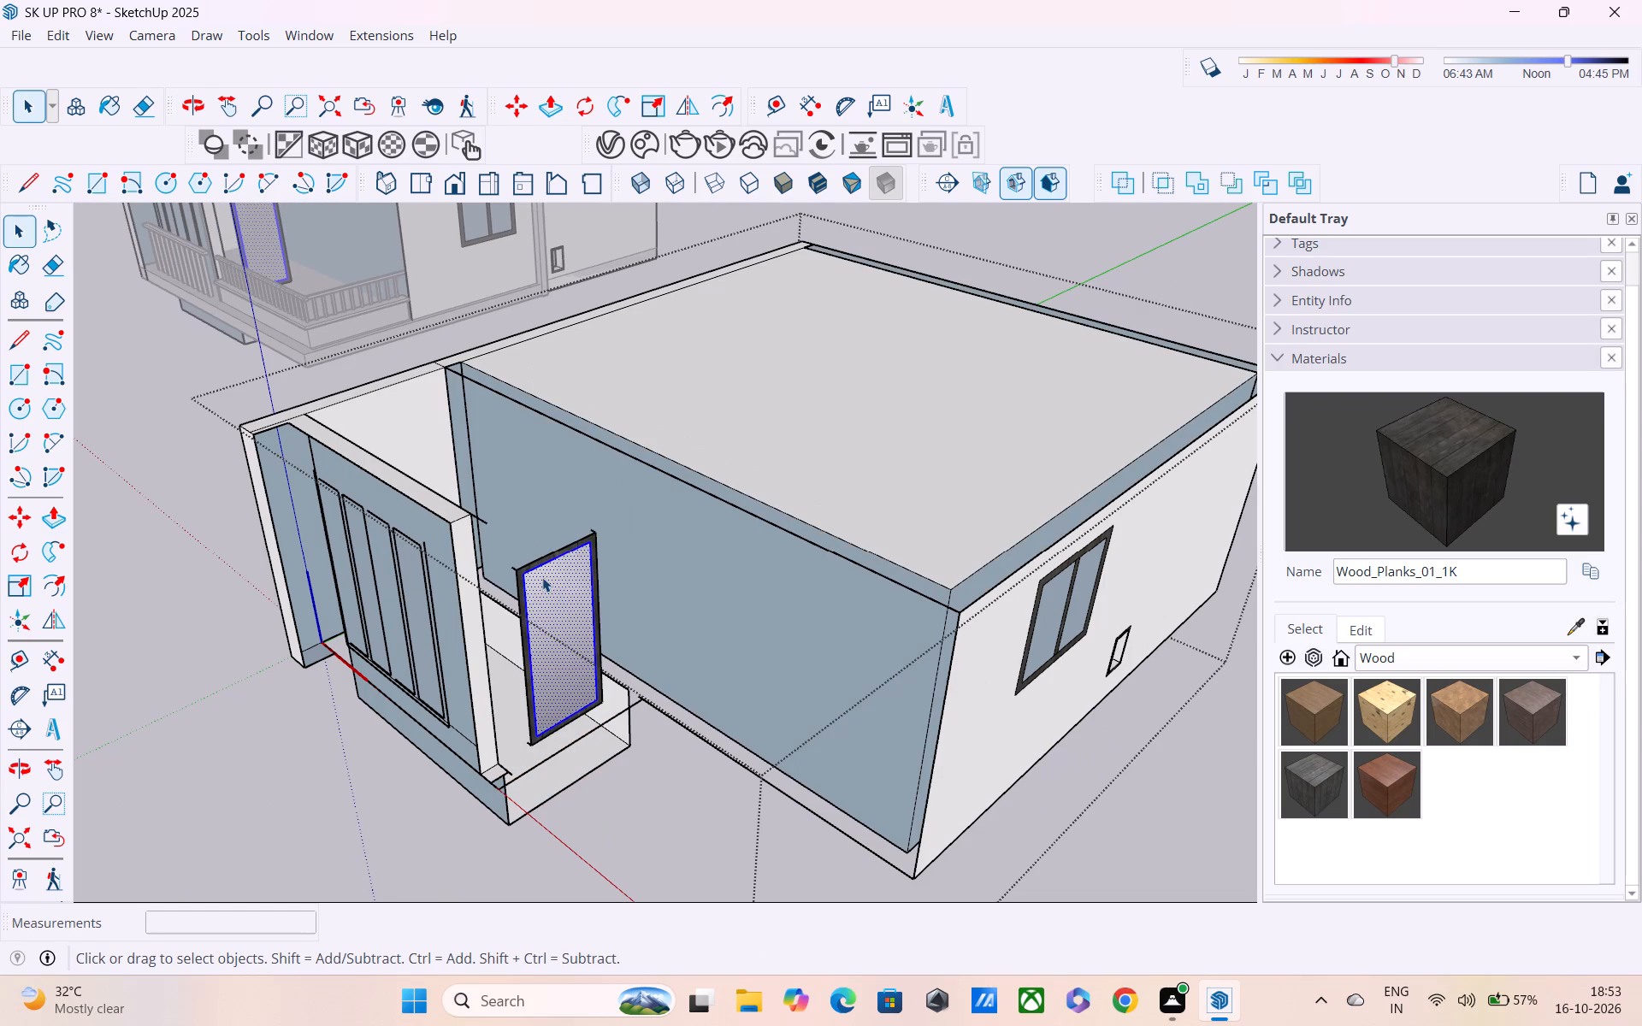
key("Delete")
Erase the remaining door panel, the floor edges and the walls of the front room from the copied wall body.
middle_click_drag(542, 582, 452, 562)
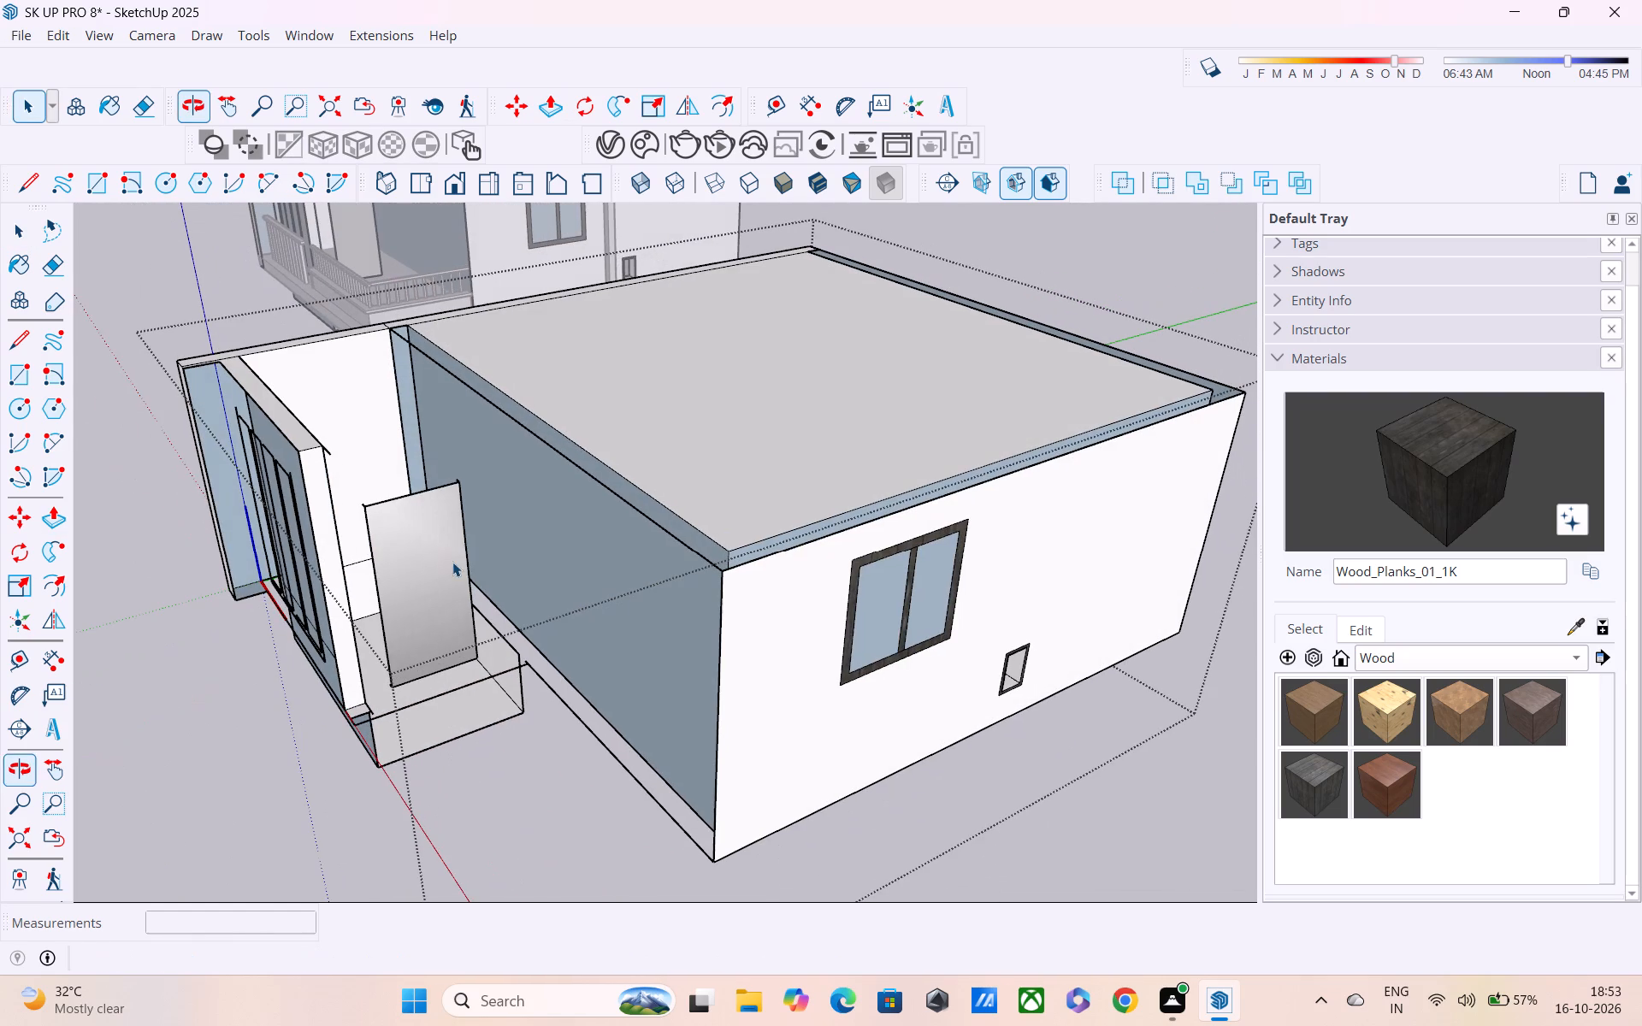
key("e")
left_click(415, 499)
left_click(406, 514)
left_click_drag(351, 535, 368, 542)
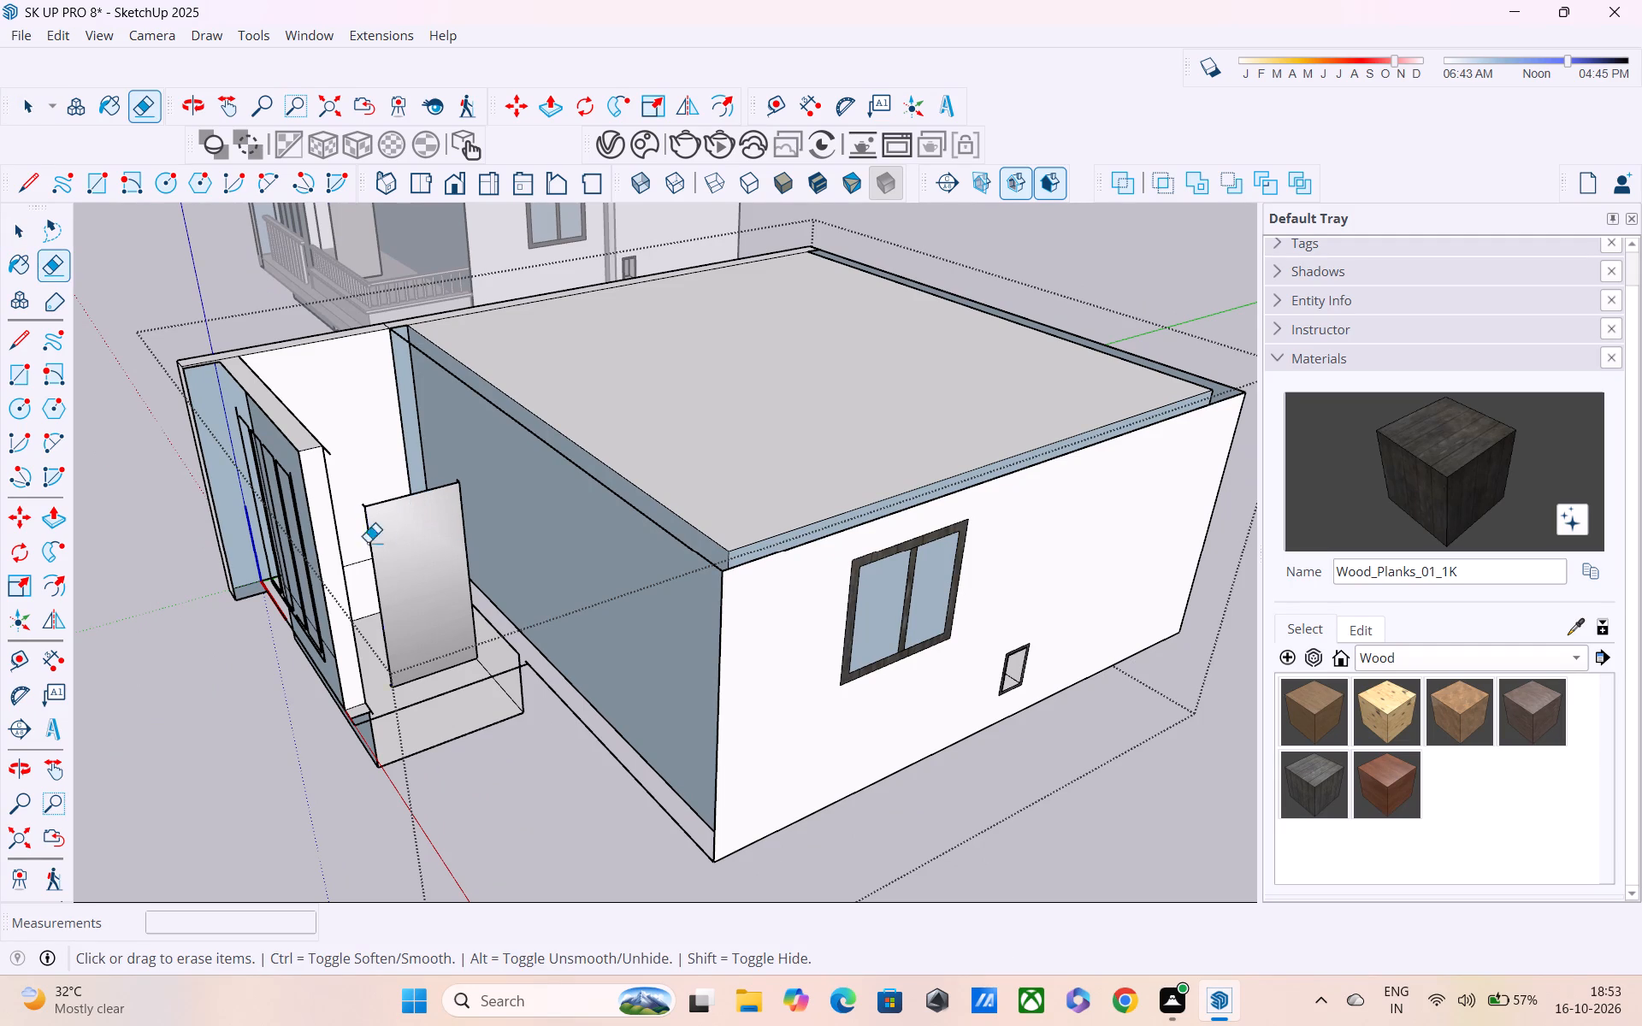
left_click_drag(368, 542, 440, 583)
left_click_drag(472, 537, 425, 714)
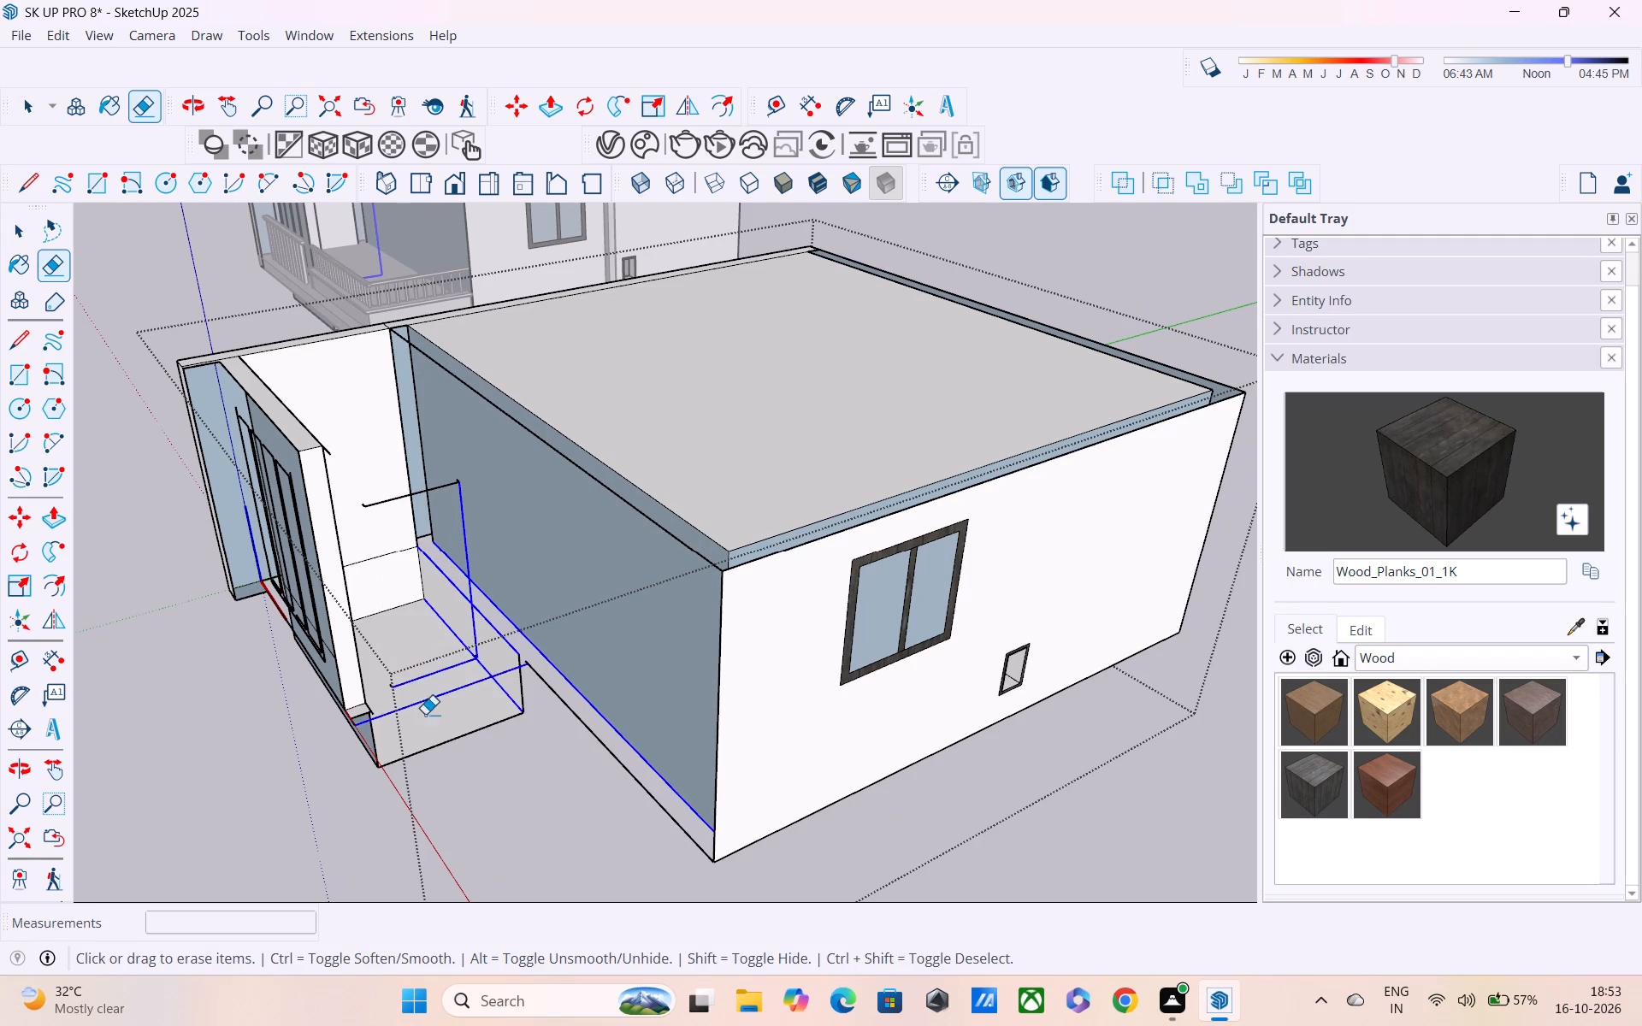
left_click_drag(425, 714, 420, 749)
left_click_drag(352, 545, 297, 618)
left_click_drag(275, 338, 287, 369)
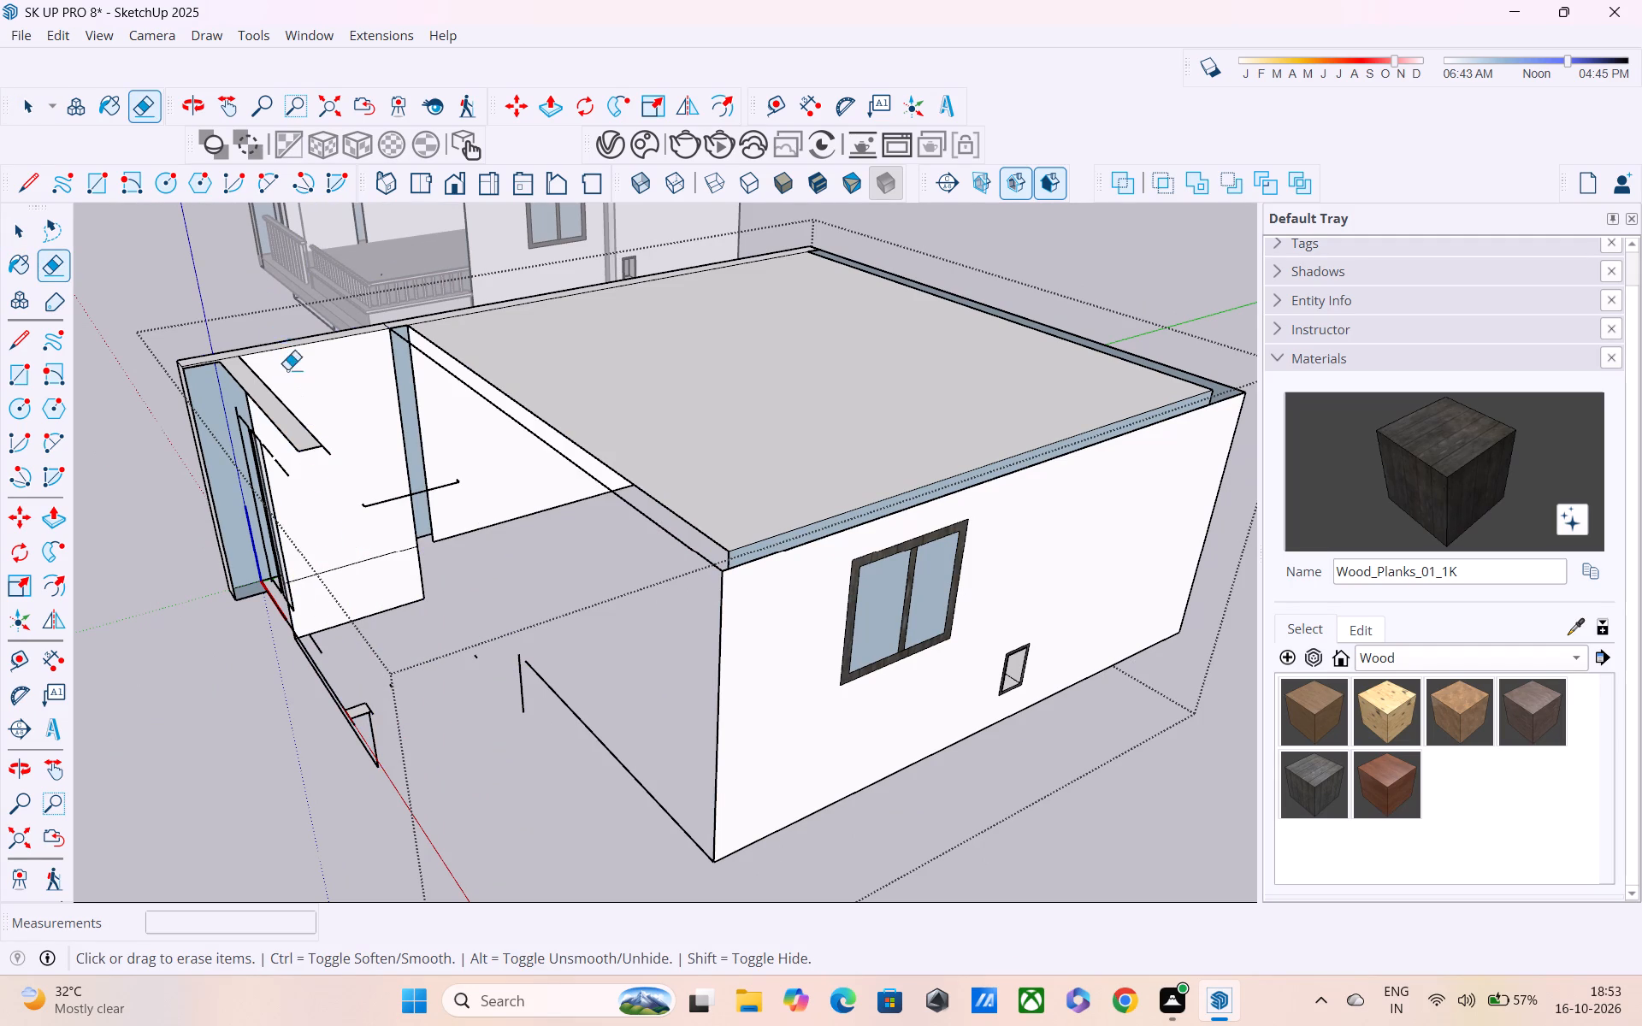
left_click_drag(287, 369, 322, 516)
left_click_drag(349, 491, 367, 698)
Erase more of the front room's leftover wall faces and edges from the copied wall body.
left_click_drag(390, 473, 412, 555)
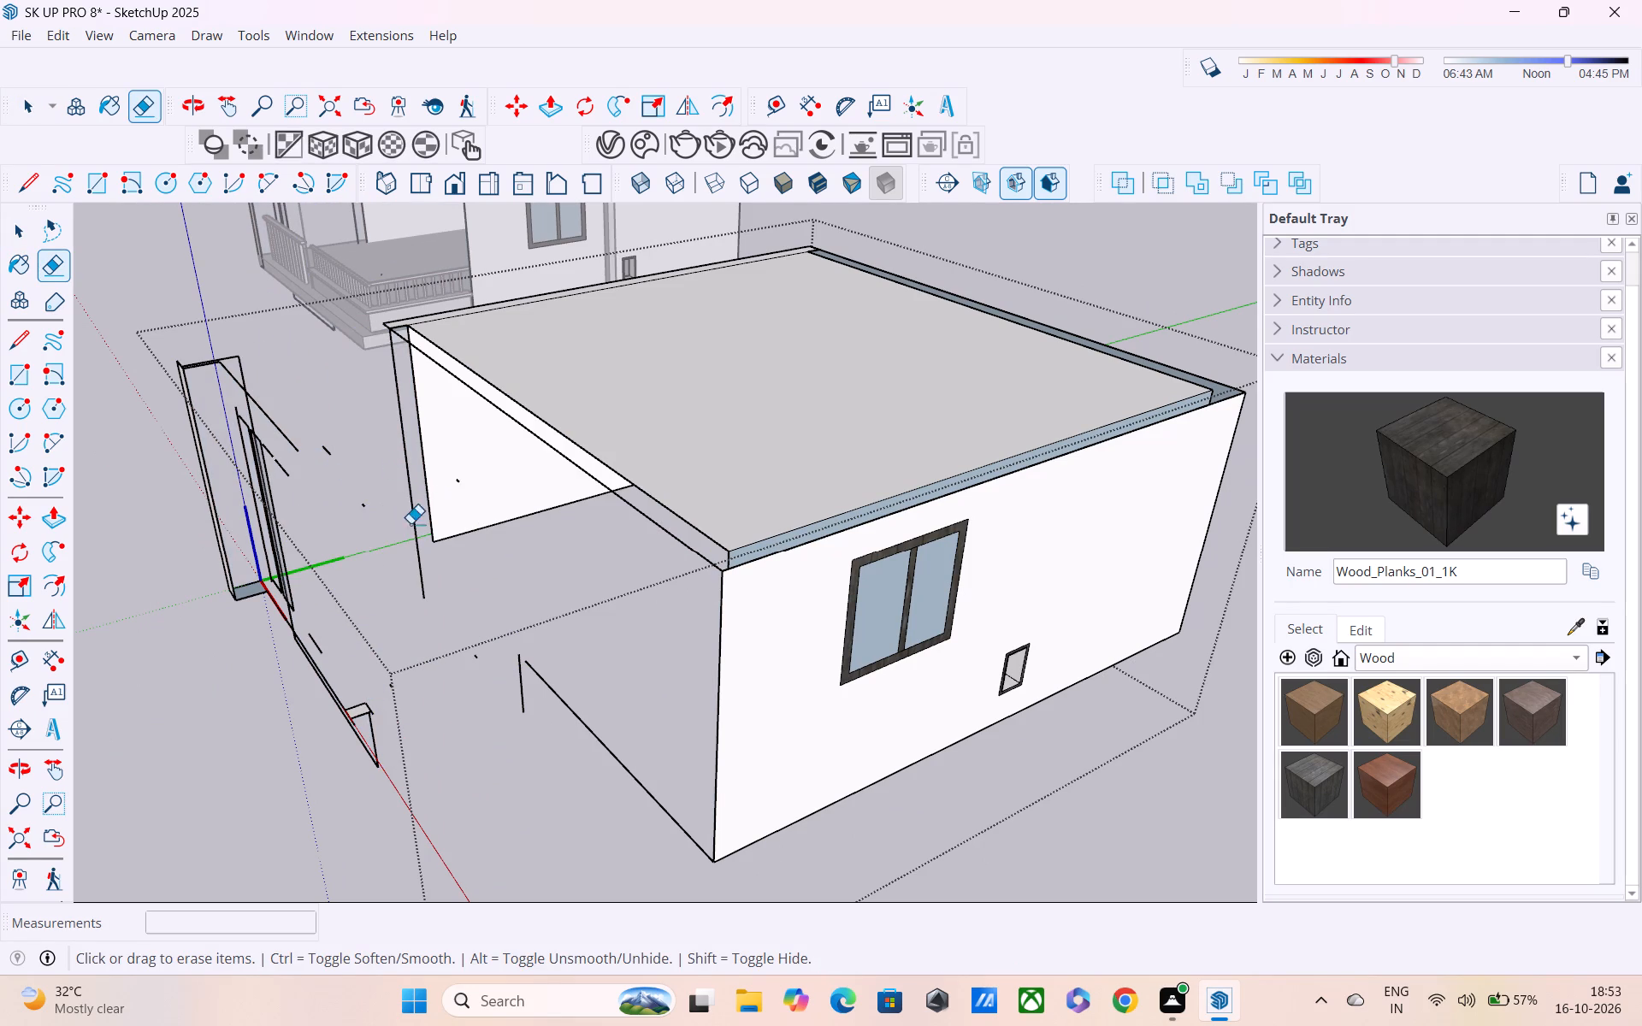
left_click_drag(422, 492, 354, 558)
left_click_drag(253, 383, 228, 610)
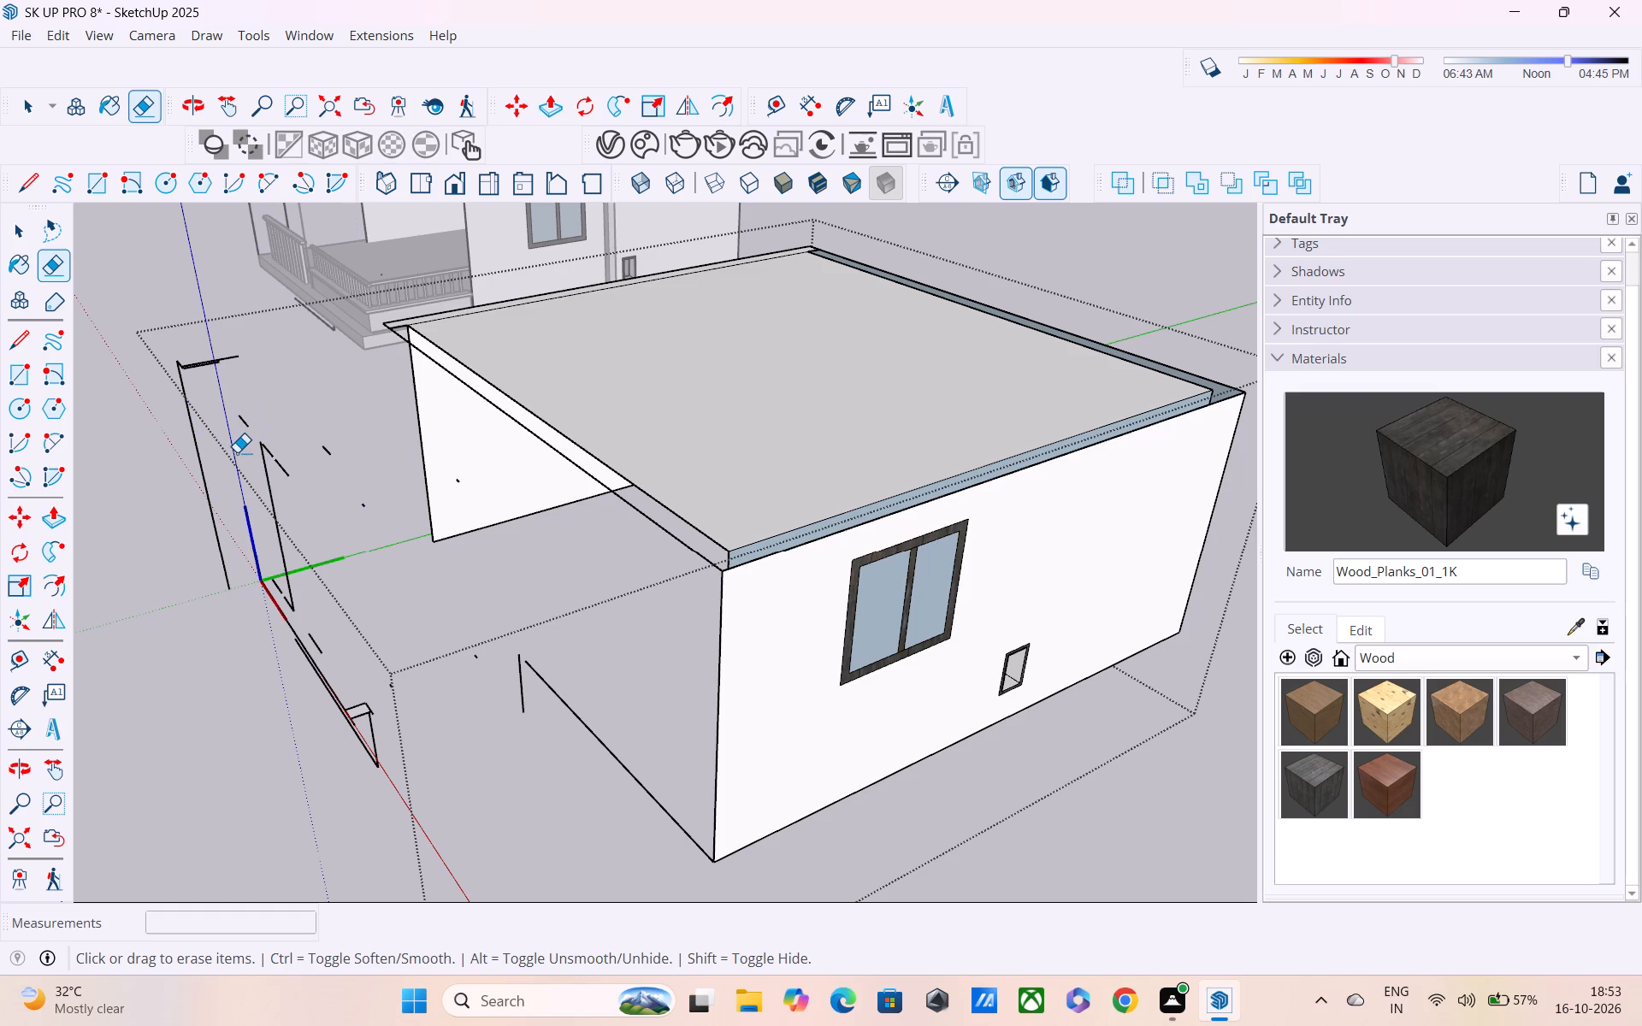
Undo the front room's erasures and push operations, back to the intact copied wall body outside its component.
key("ctrl+z")
key("ctrl+z")
key("ctrl+z")
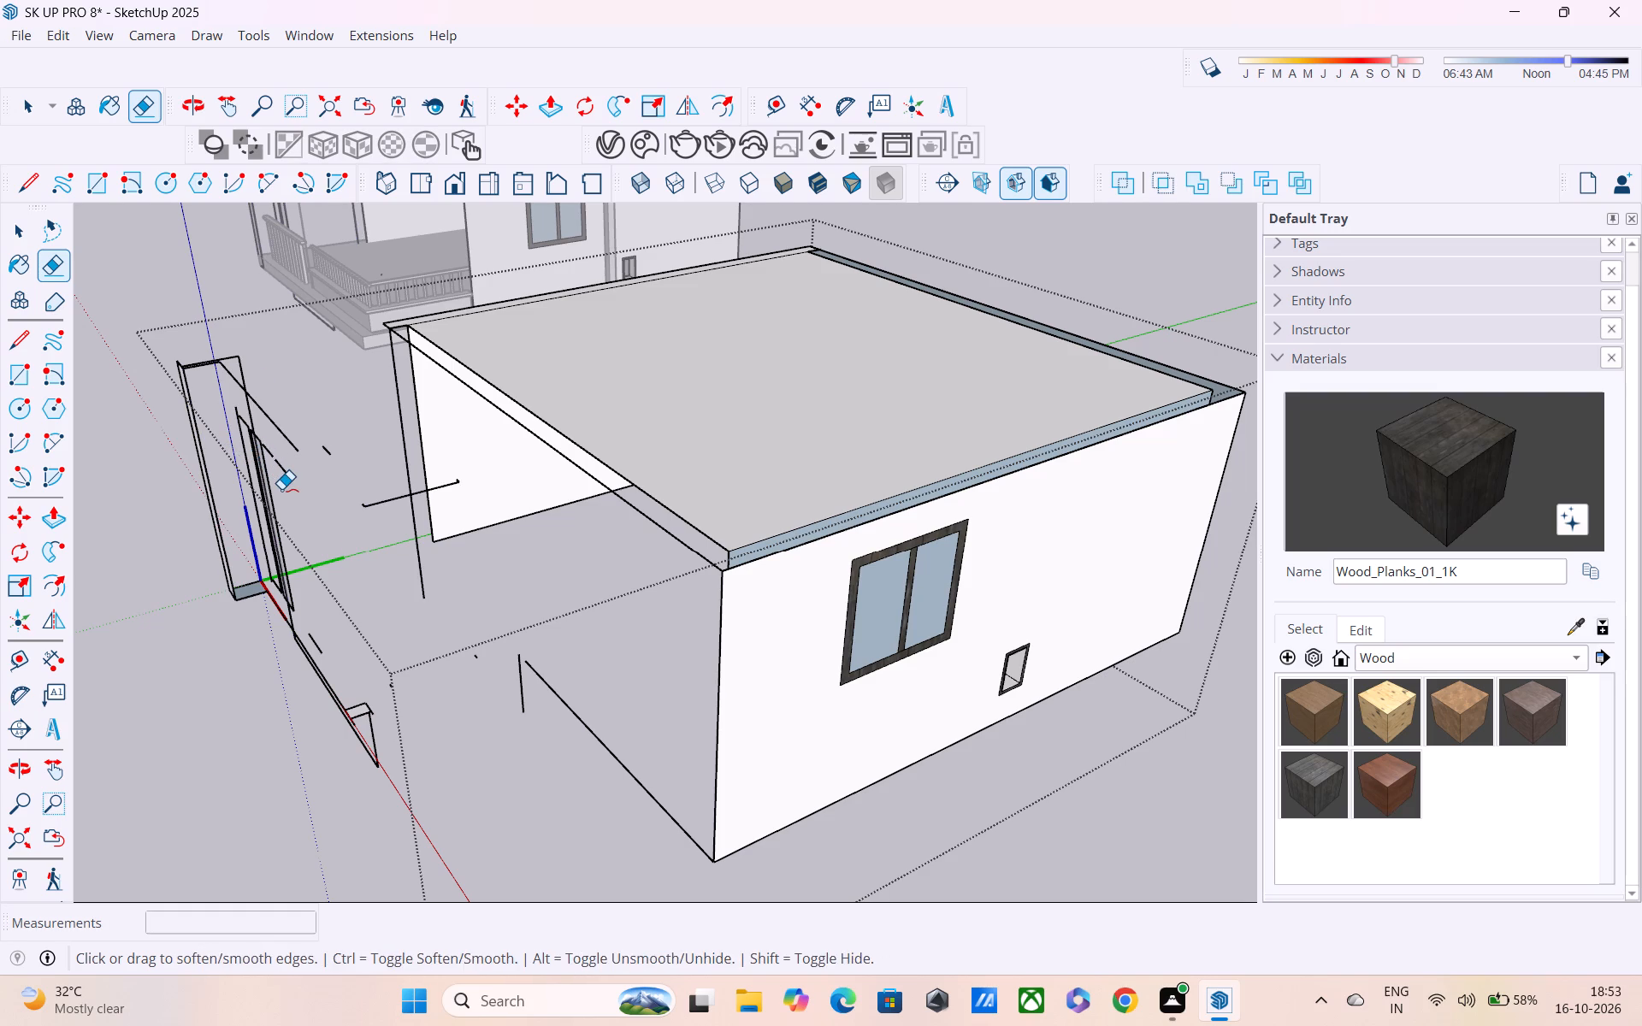
scroll(281, 492, "down", 3)
middle_click_drag(287, 502, 557, 395)
scroll(558, 392, "up", 1)
scroll(558, 401, "down", 12)
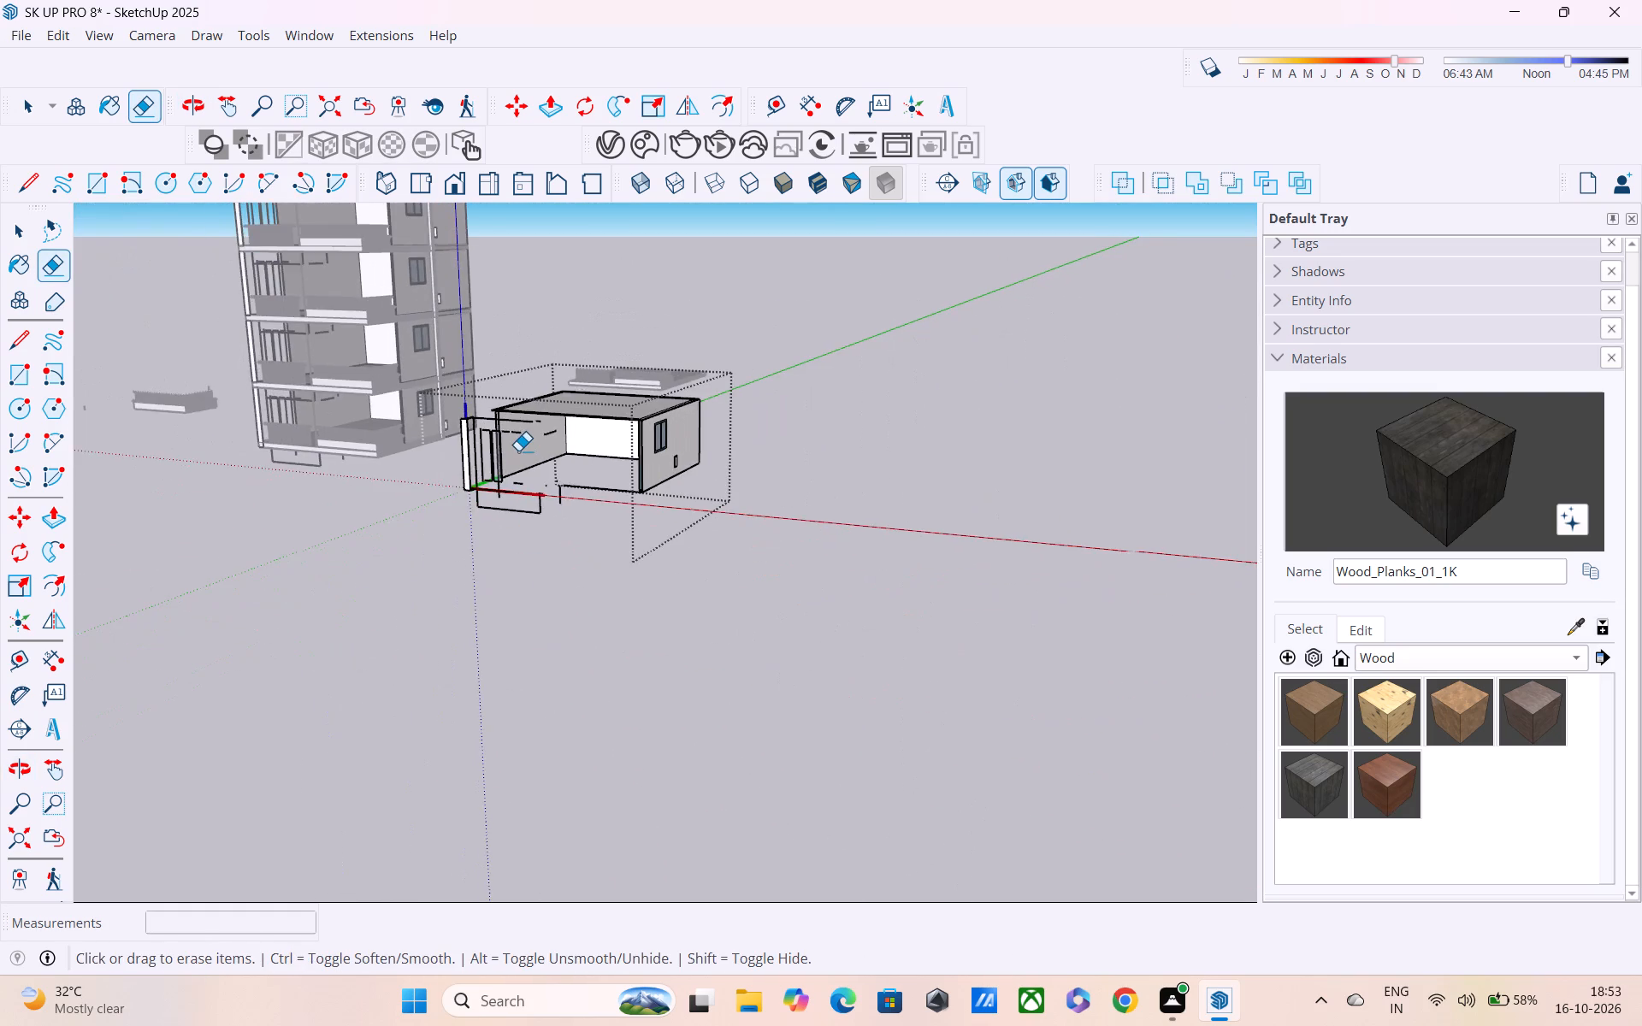
scroll(515, 456, "down", 3)
key("ctrl+z")
key("z")
key("ctrl+z")
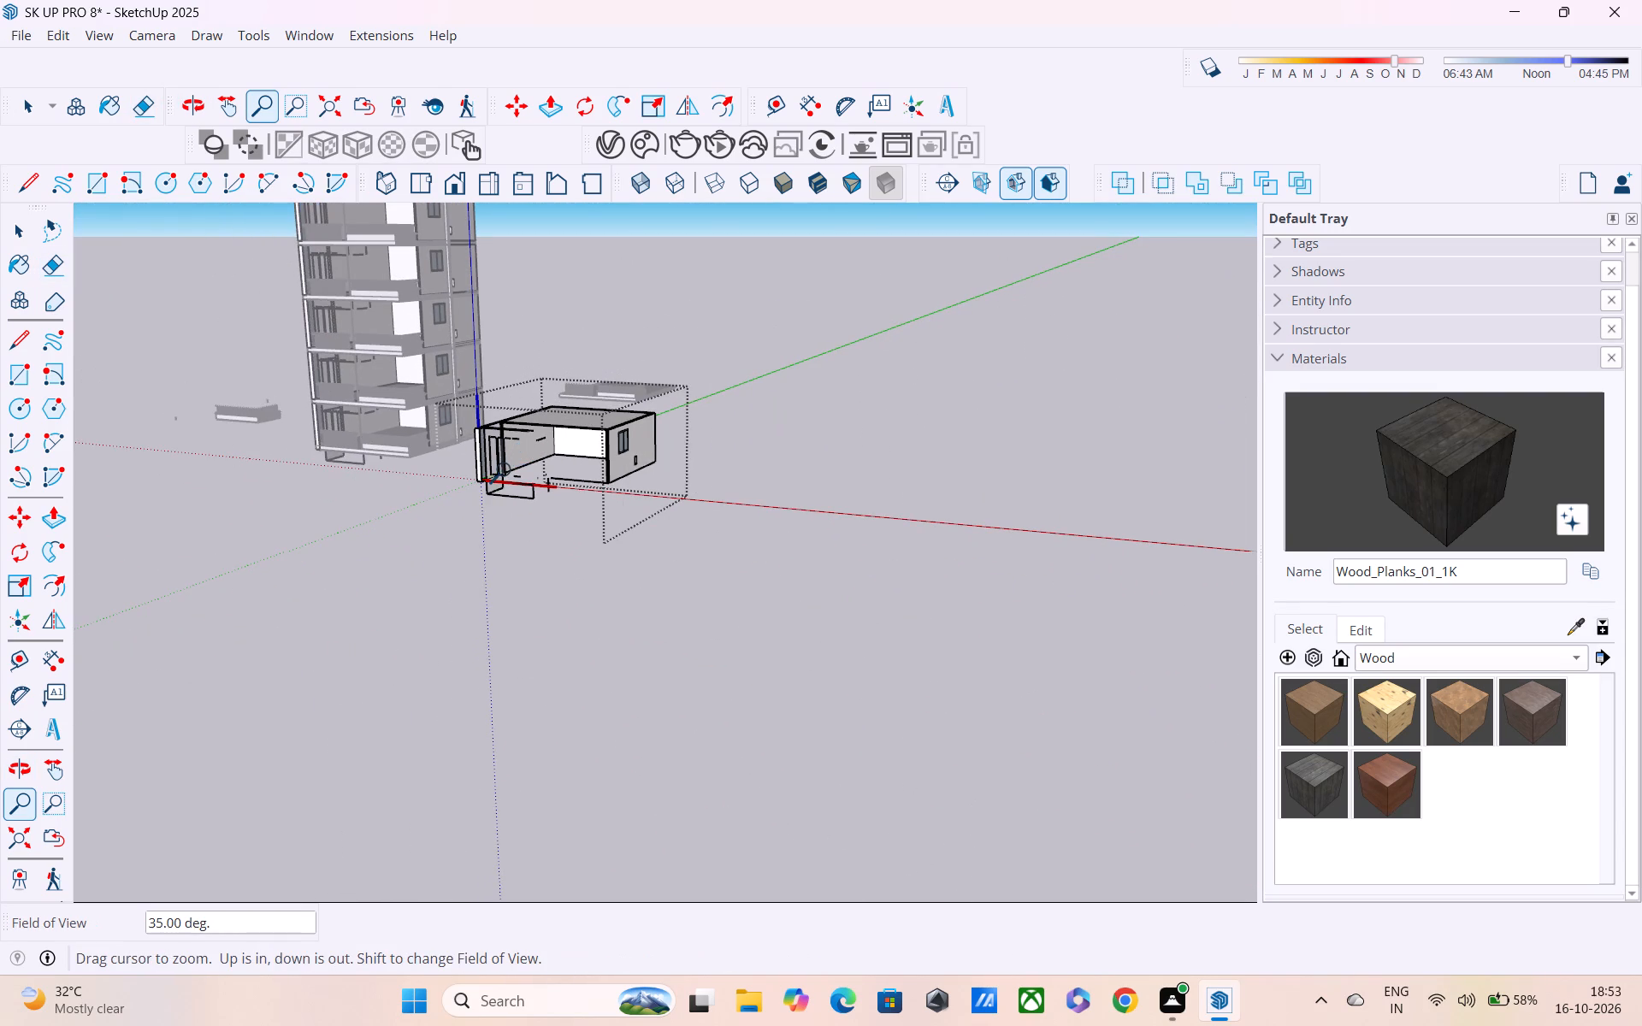
key("ctrl+z")
key("ctrl+z")
key("ctrl+z")
key("ctrl+z")
key("ctrl+z")
key("ctrl+z")
key("ctrl+z")
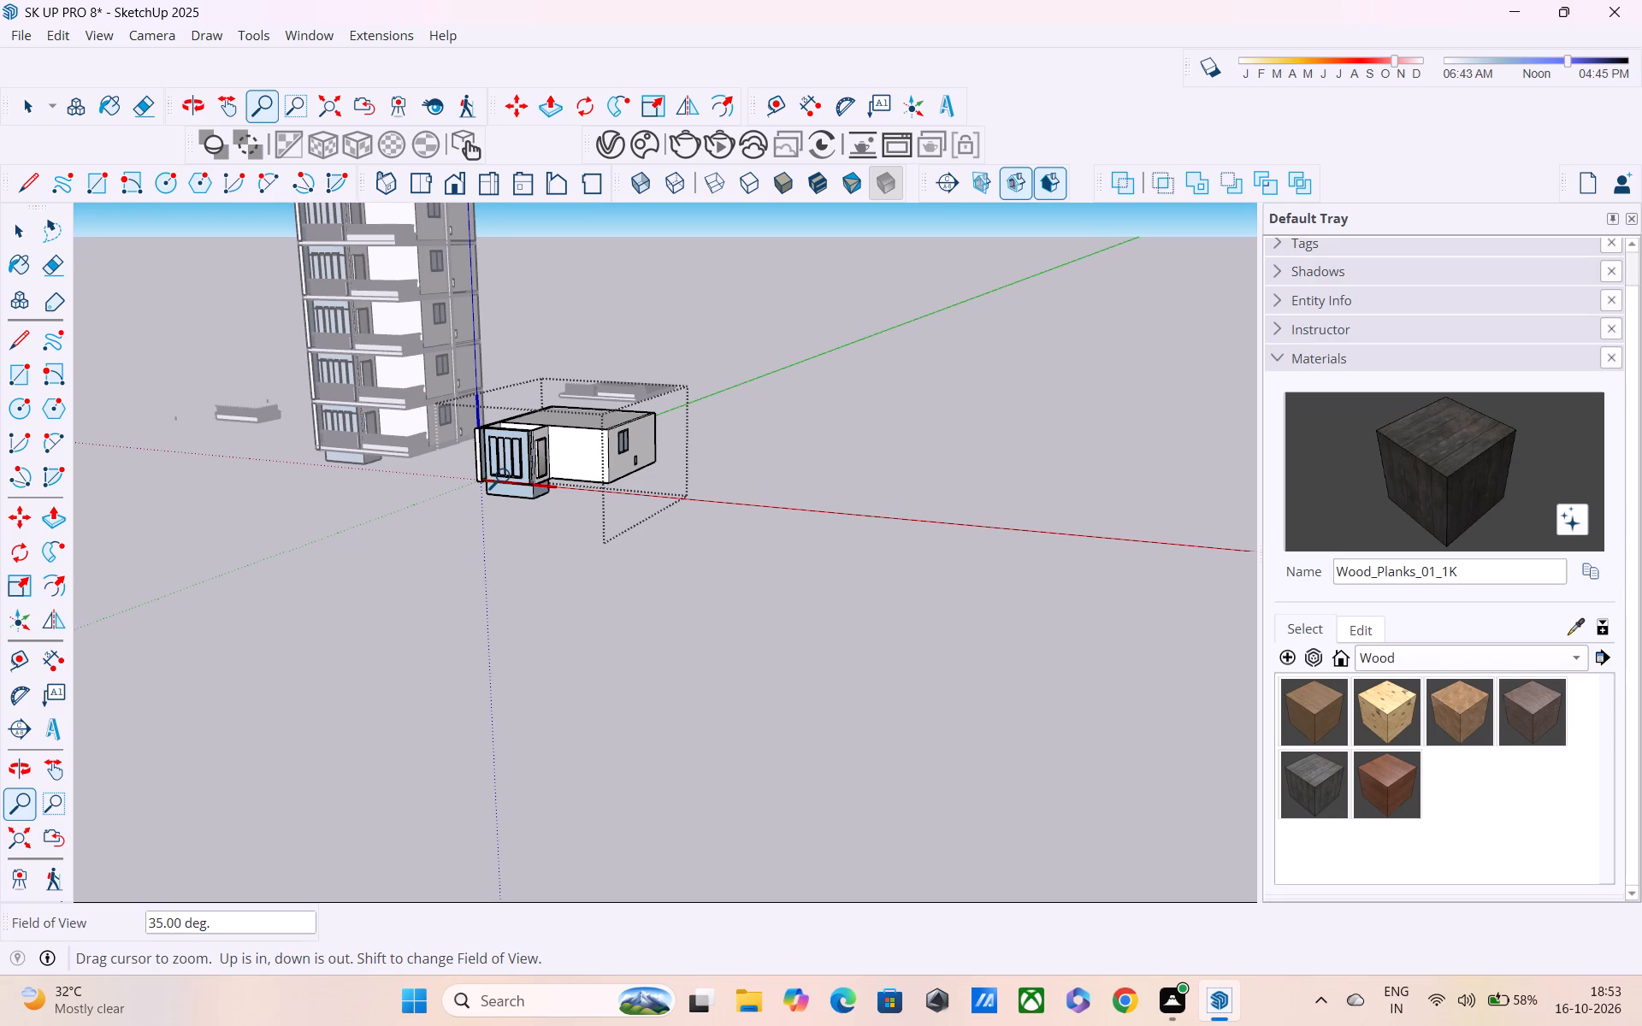
key("ctrl+z")
key("ctrl+z")
key("z")
key("z")
key("ctrl+z")
key("ctrl+z")
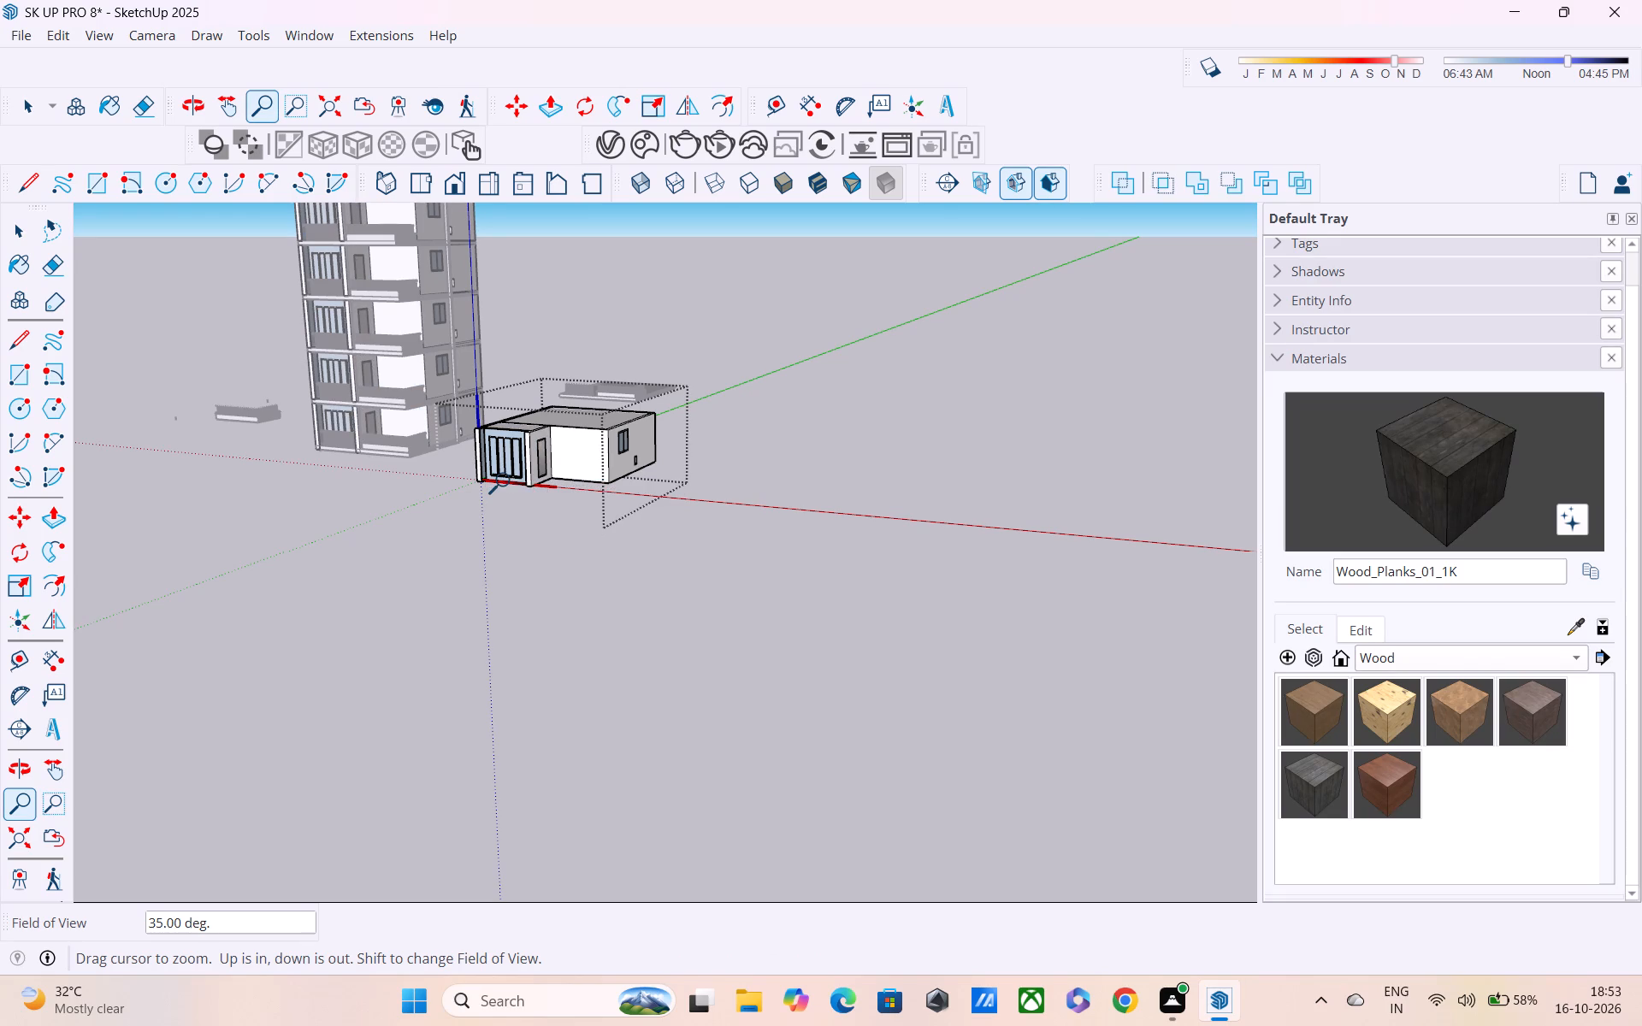
key("ctrl+z")
key("ctrl+z")
key("ctrl+z")
key("ctrl+z")
key("ctrl+z")
key("ctrl+z")
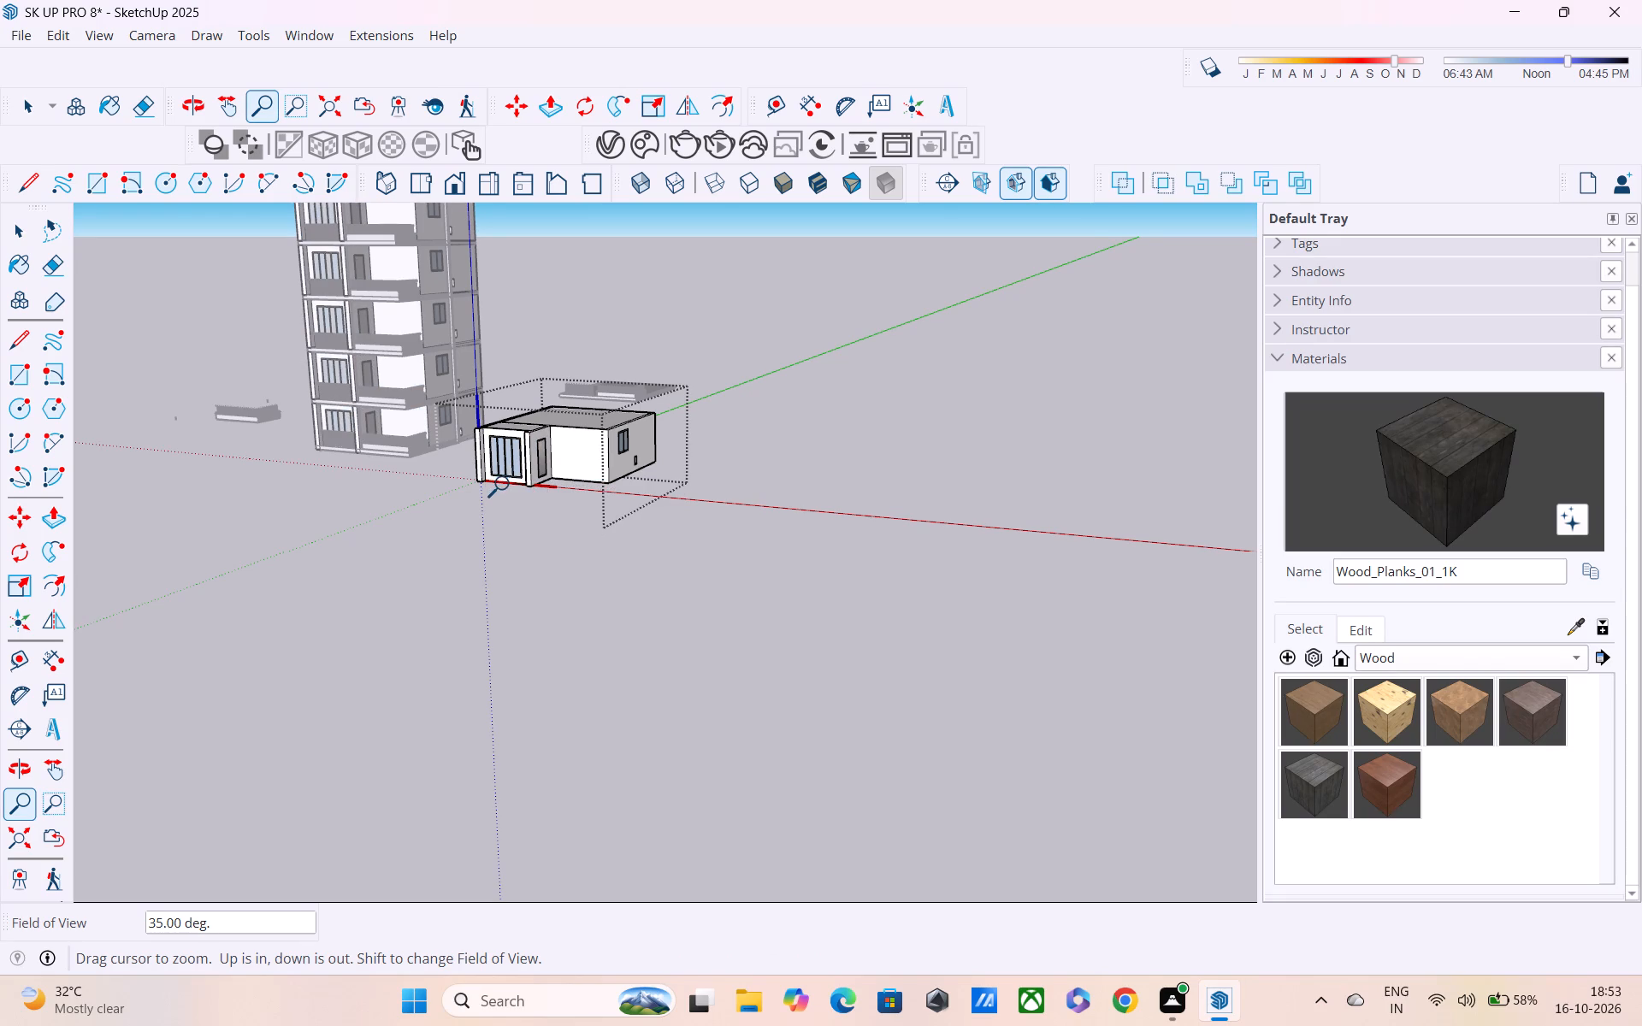
key("ctrl+z")
key("ctrl+z")
key("ctrl+z")
key("ctrl+z")
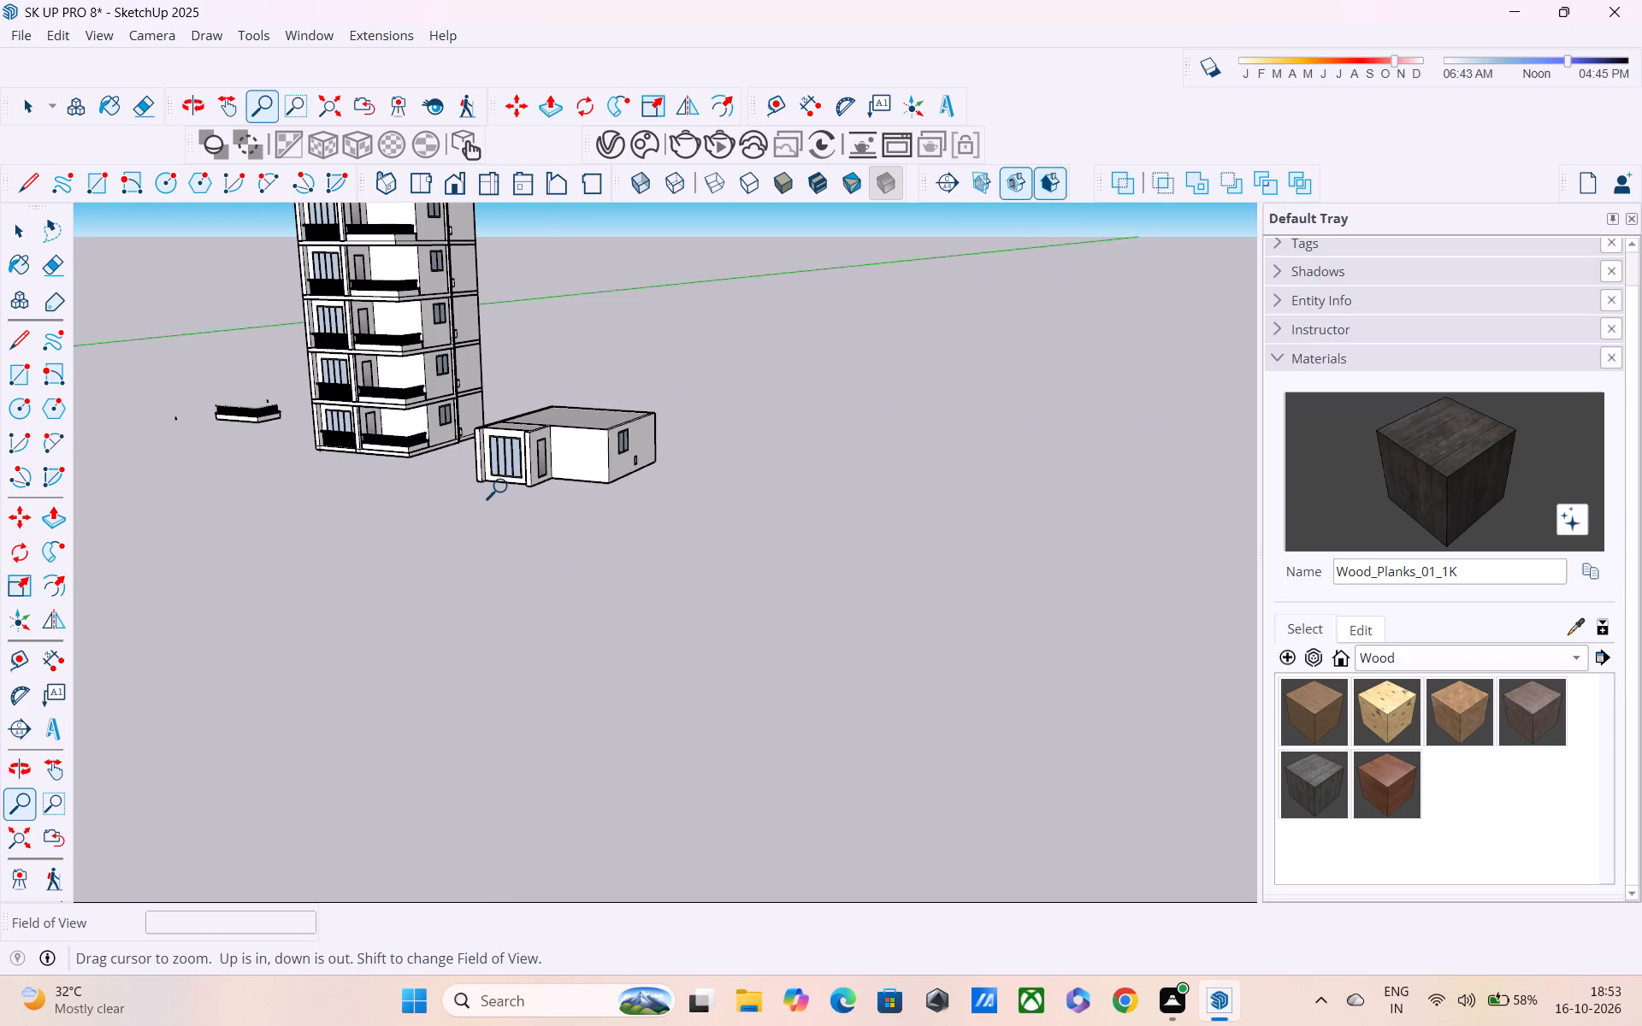
Make the copied lowest-storey wall body beside the tower a unique component.
scroll(505, 487, "down", 2)
middle_click_drag(548, 560, 635, 657)
scroll(522, 534, "up", 5)
middle_click_drag(504, 509, 500, 444)
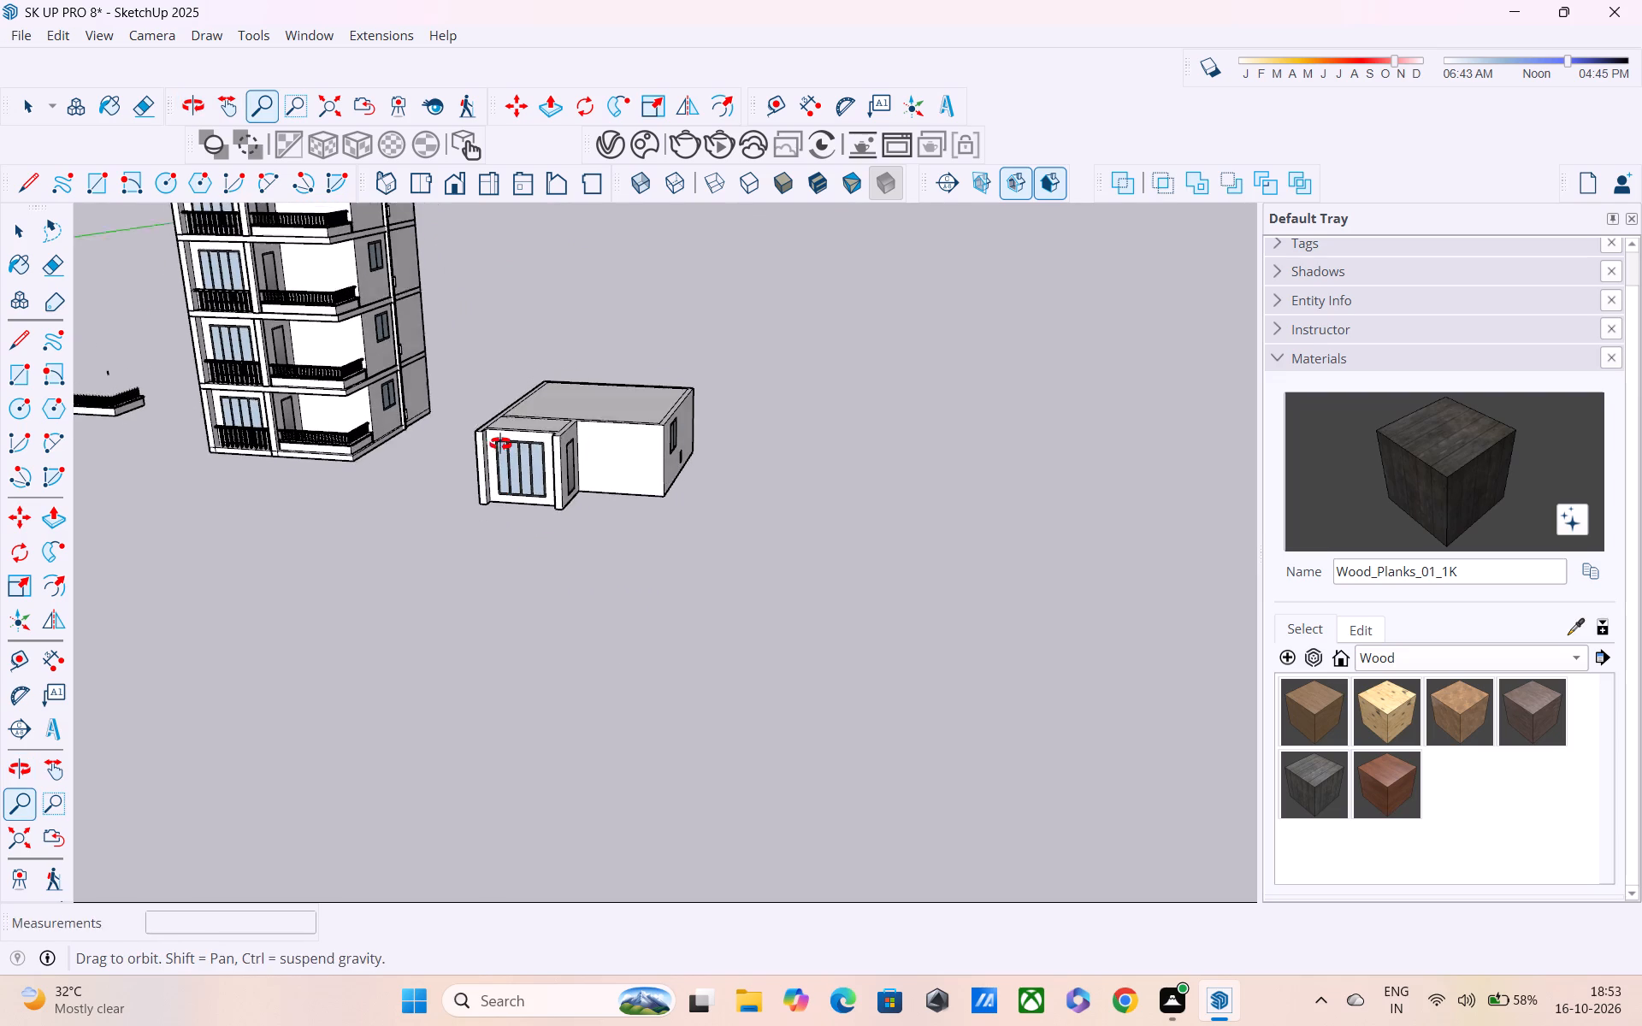
middle_click_drag(500, 444, 499, 439)
scroll(552, 465, "up", 2)
key("space")
right_click(555, 469)
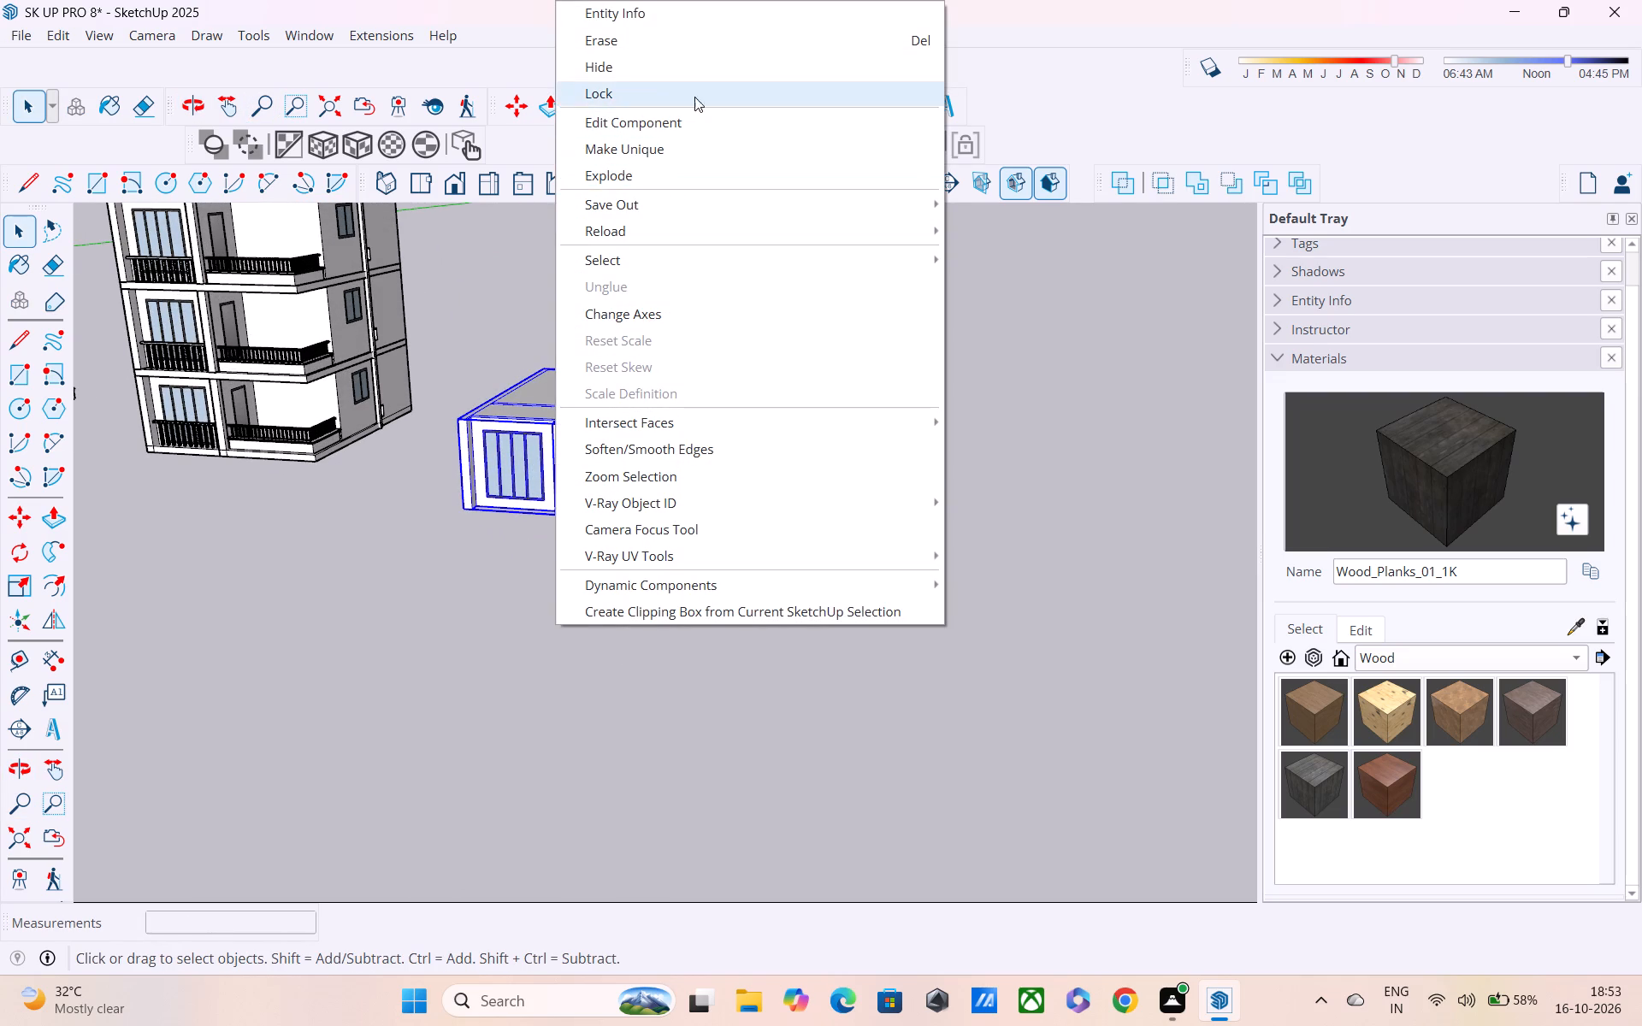
left_click(1001, 86)
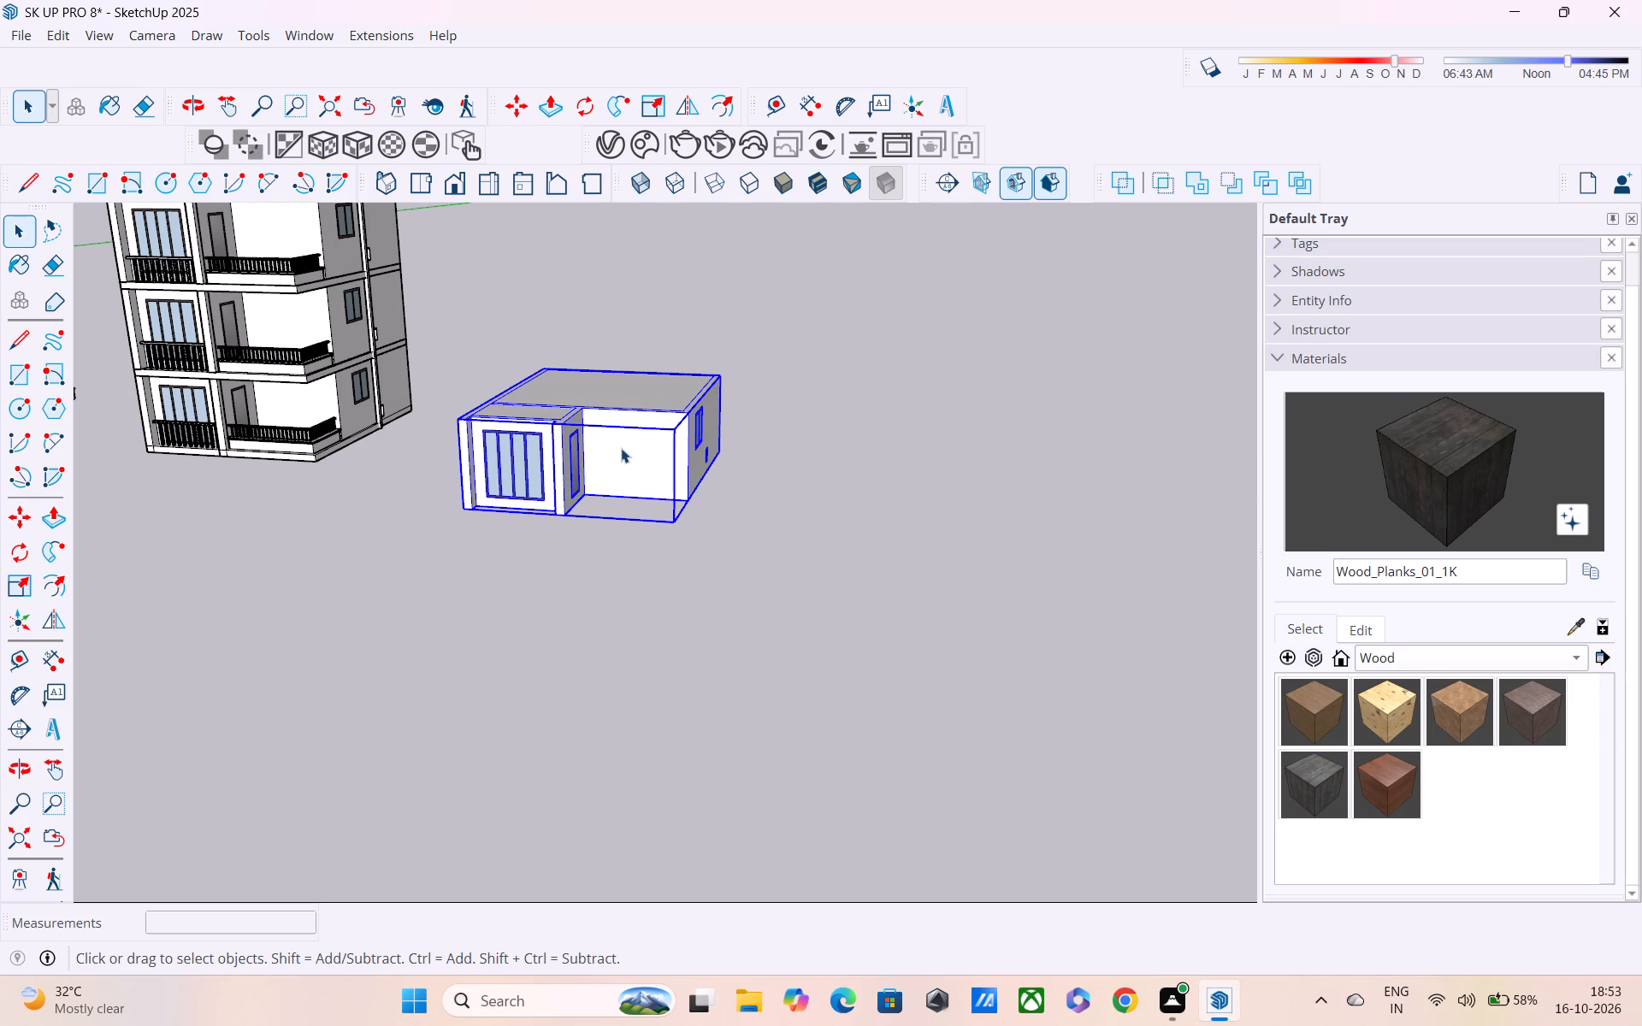
middle_click_drag(511, 466, 0, 834)
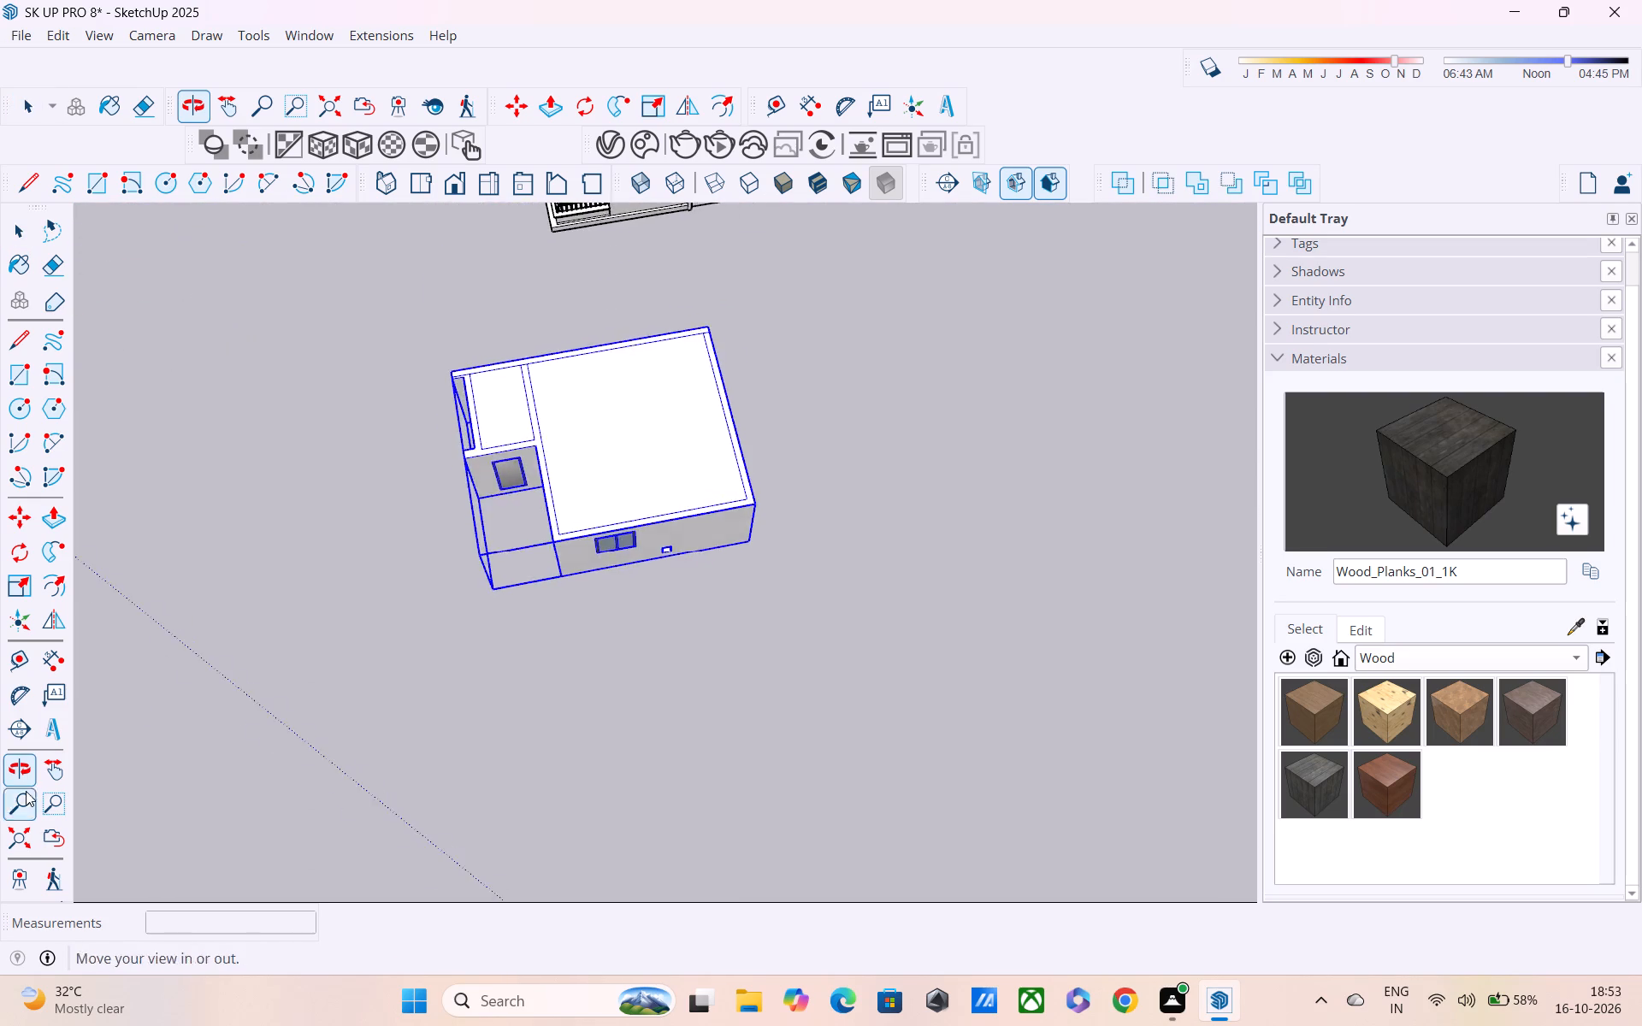
scroll(226, 652, "down", 4)
middle_click_drag(606, 604, 537, 476)
scroll(537, 476, "up", 4)
middle_click_drag(536, 542, 513, 368)
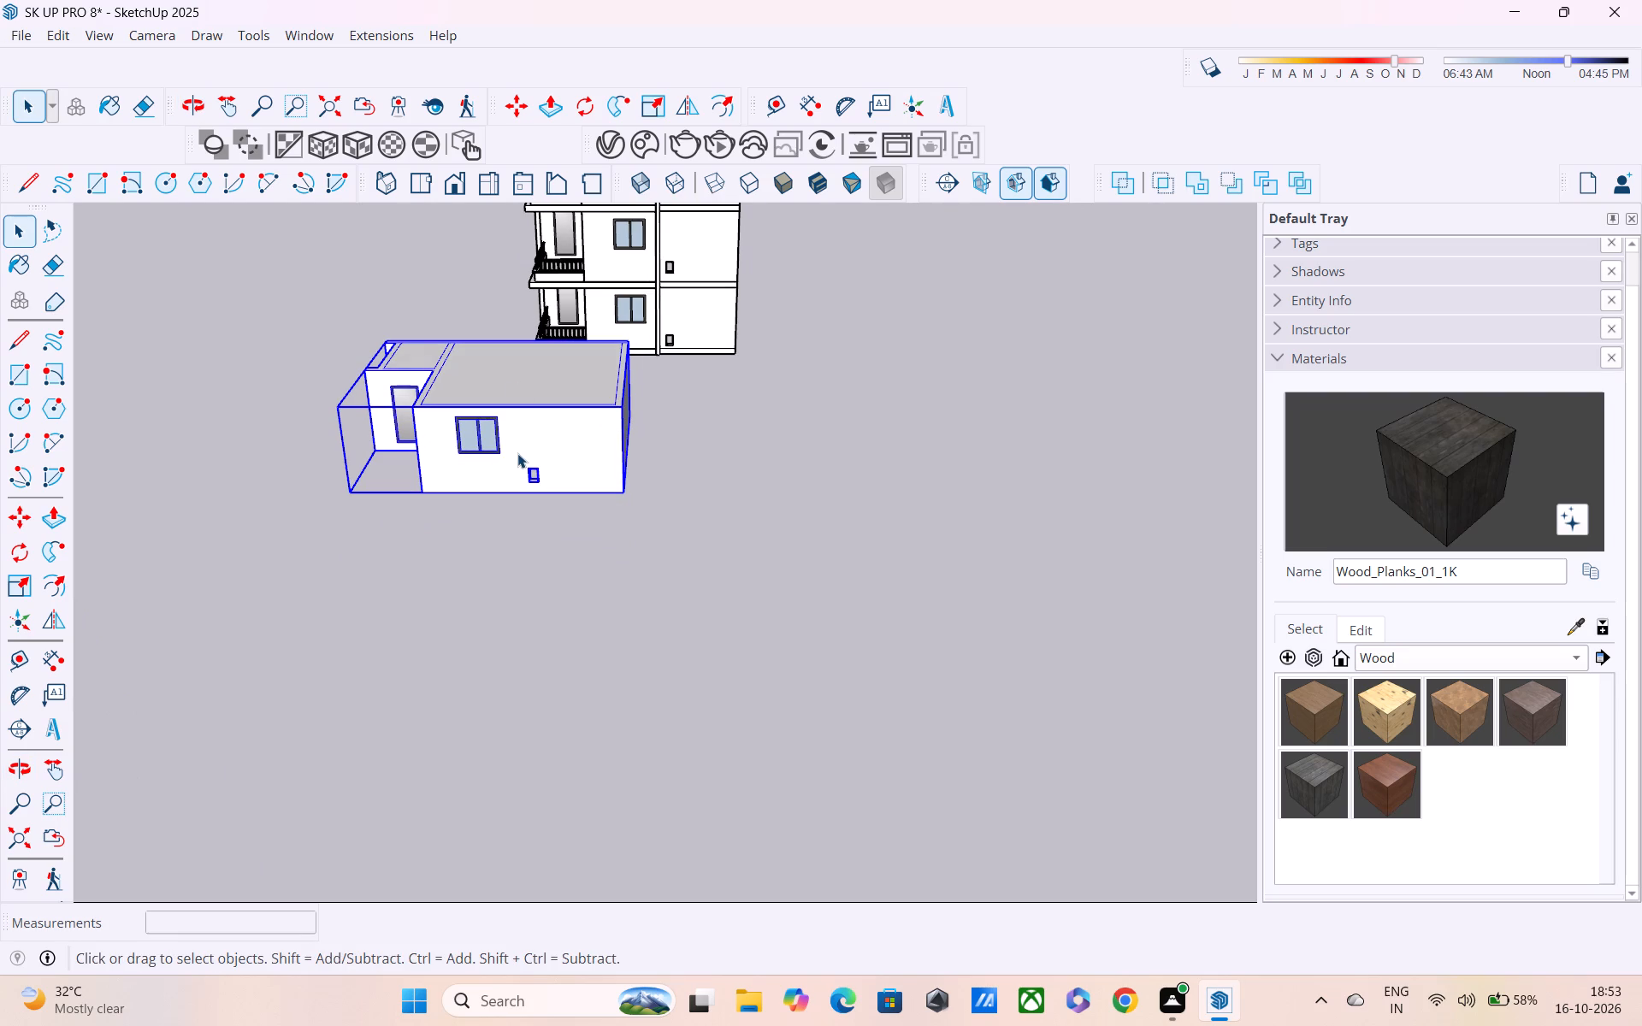
right_click_drag(515, 452, 488, 440)
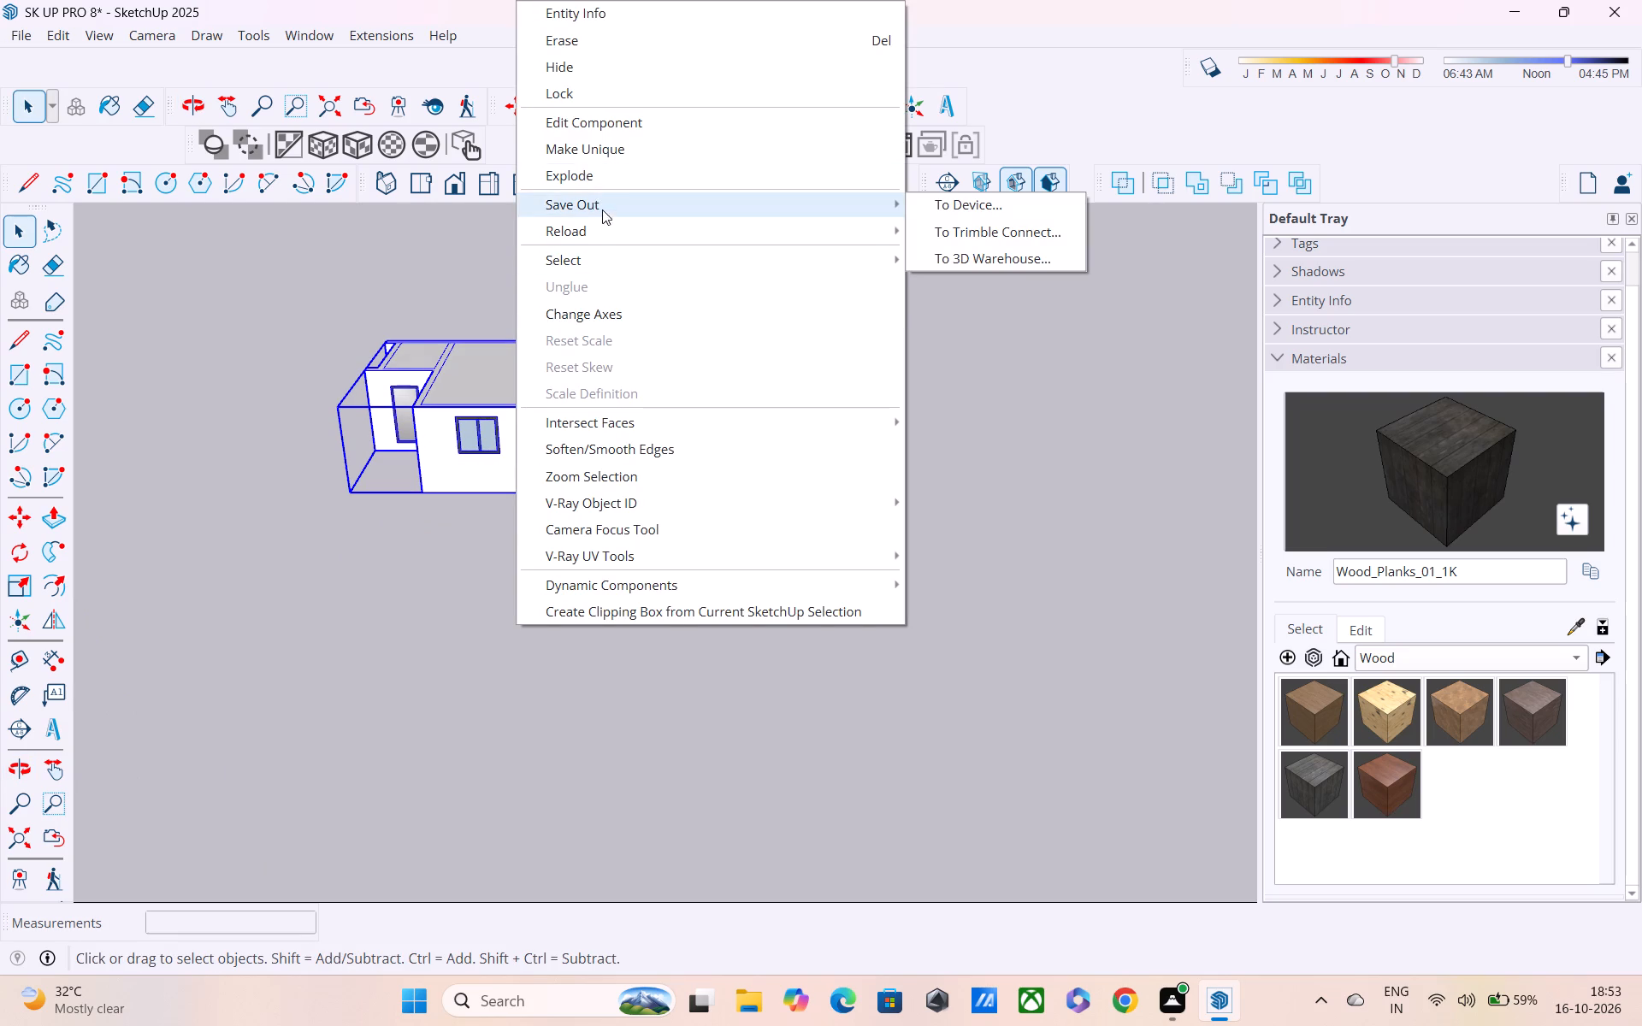
left_click(596, 150)
Edit the unique wall body component and push the small front room's top face down through its full height.
middle_click_drag(537, 429, 1010, 184)
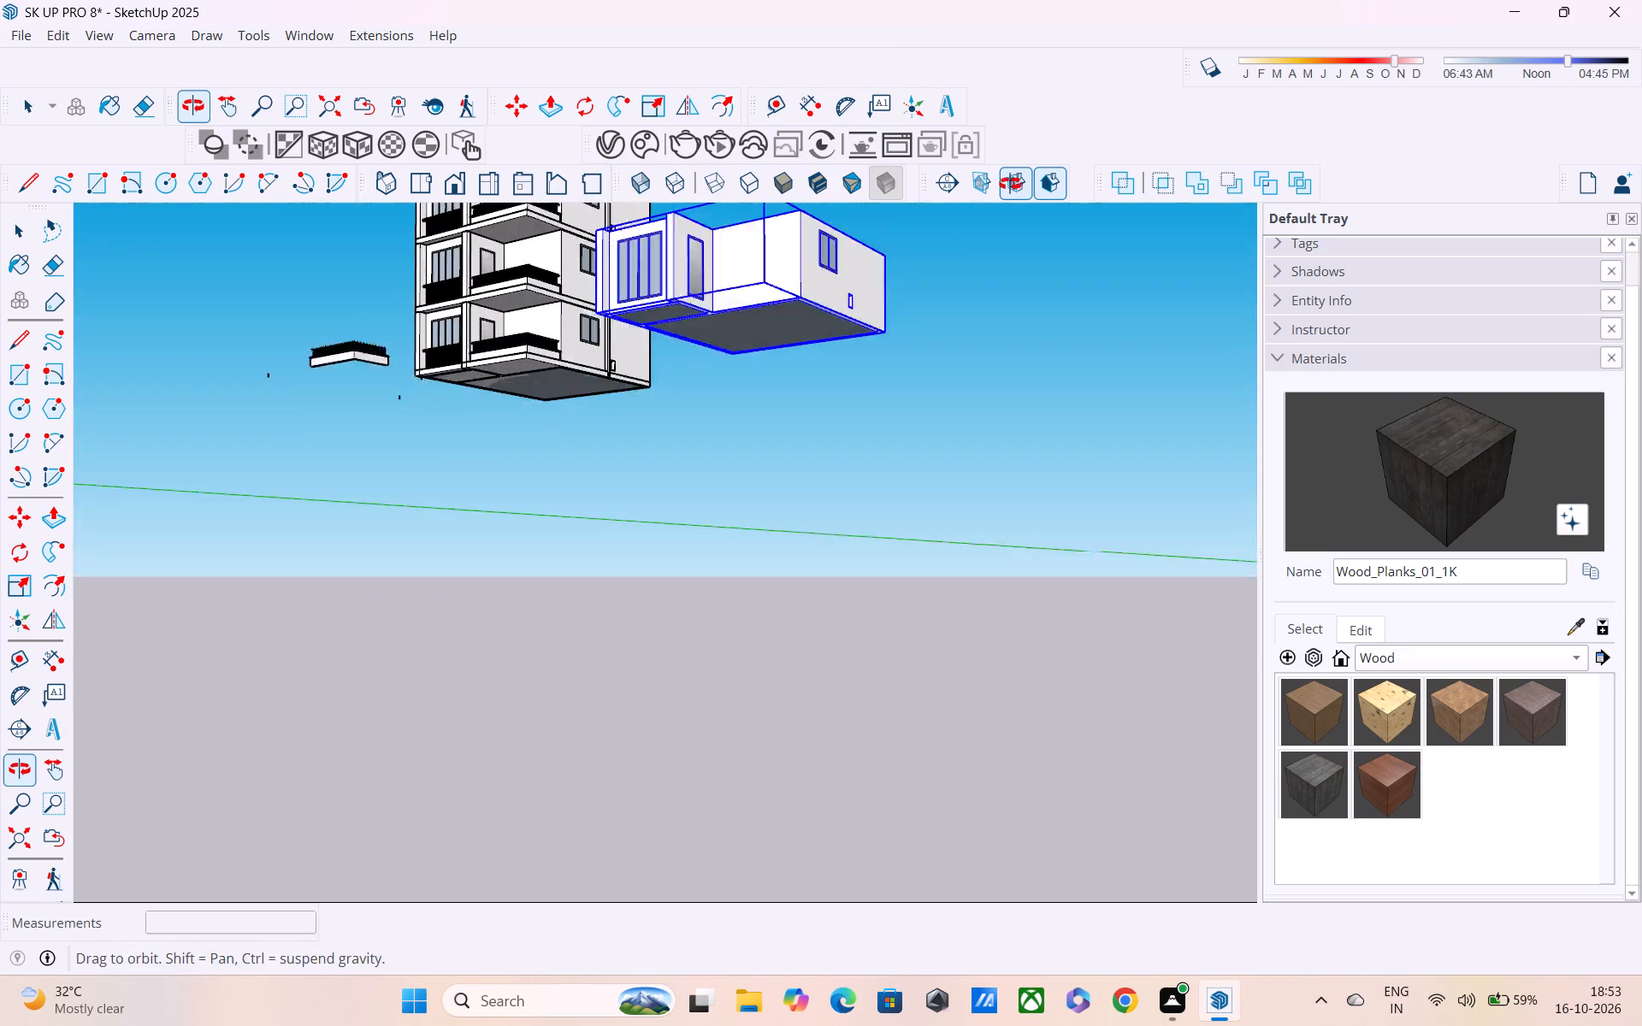
middle_click_drag(1010, 184, 1052, 172)
middle_click_drag(1061, 183, 1079, 453)
middle_click_drag(853, 373, 920, 538)
middle_click_drag(819, 438, 821, 461)
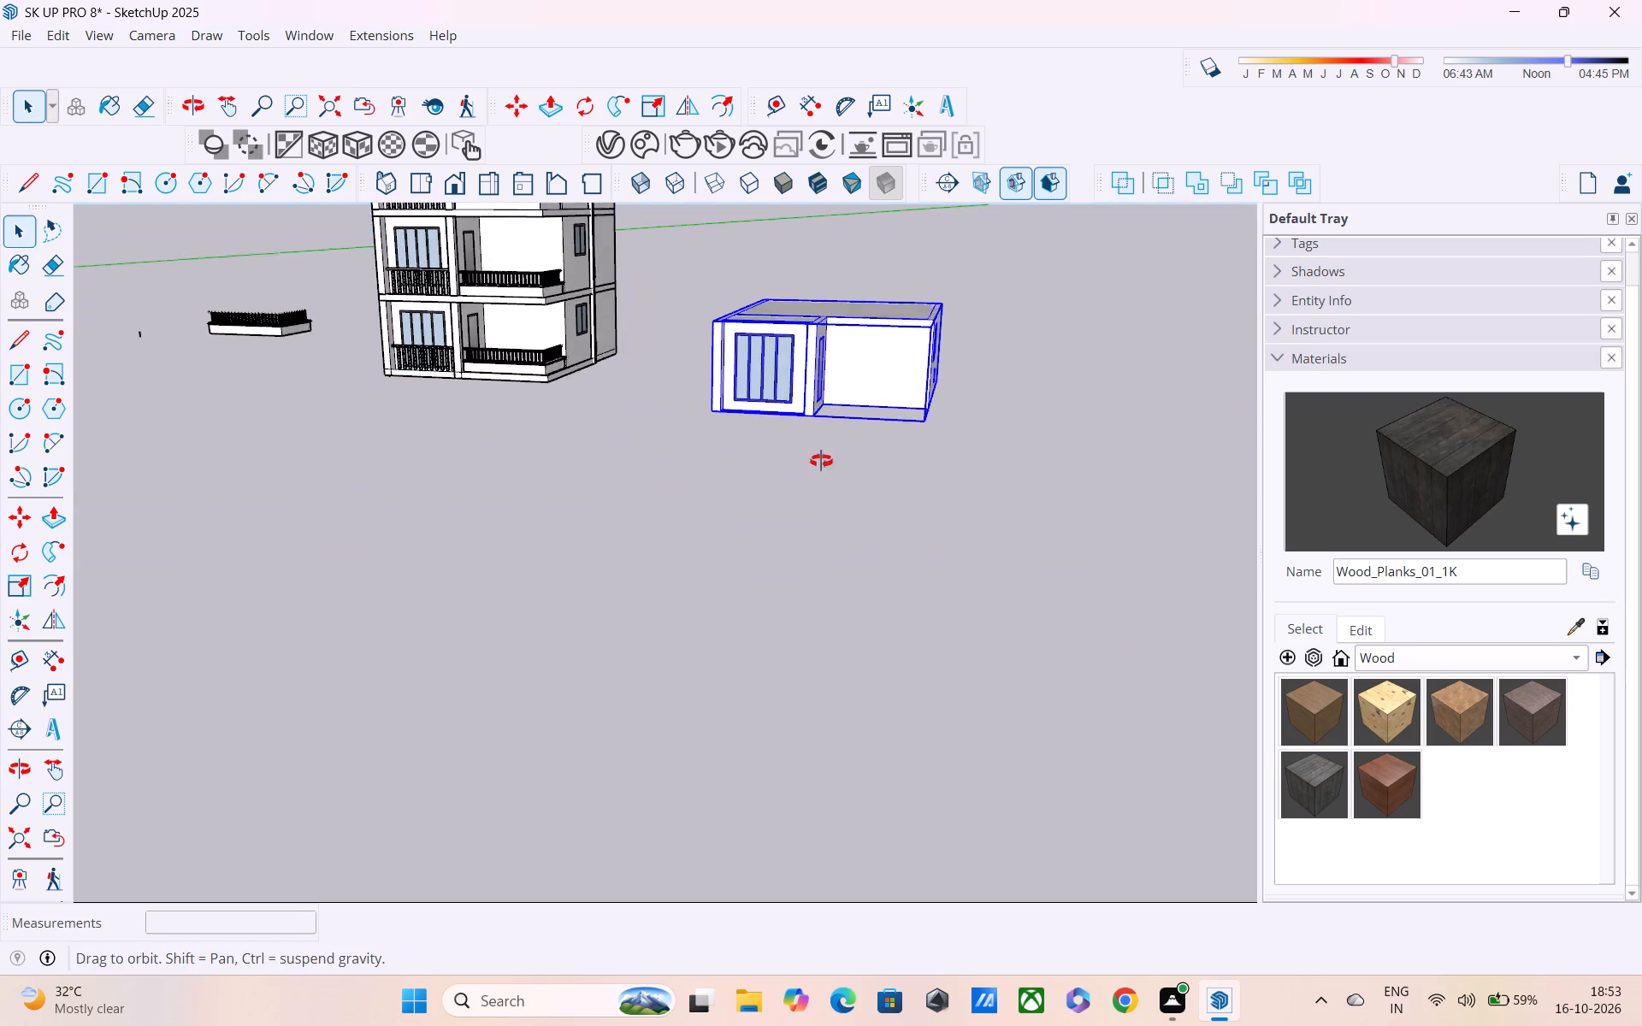
middle_click_drag(821, 461, 773, 584)
key("p")
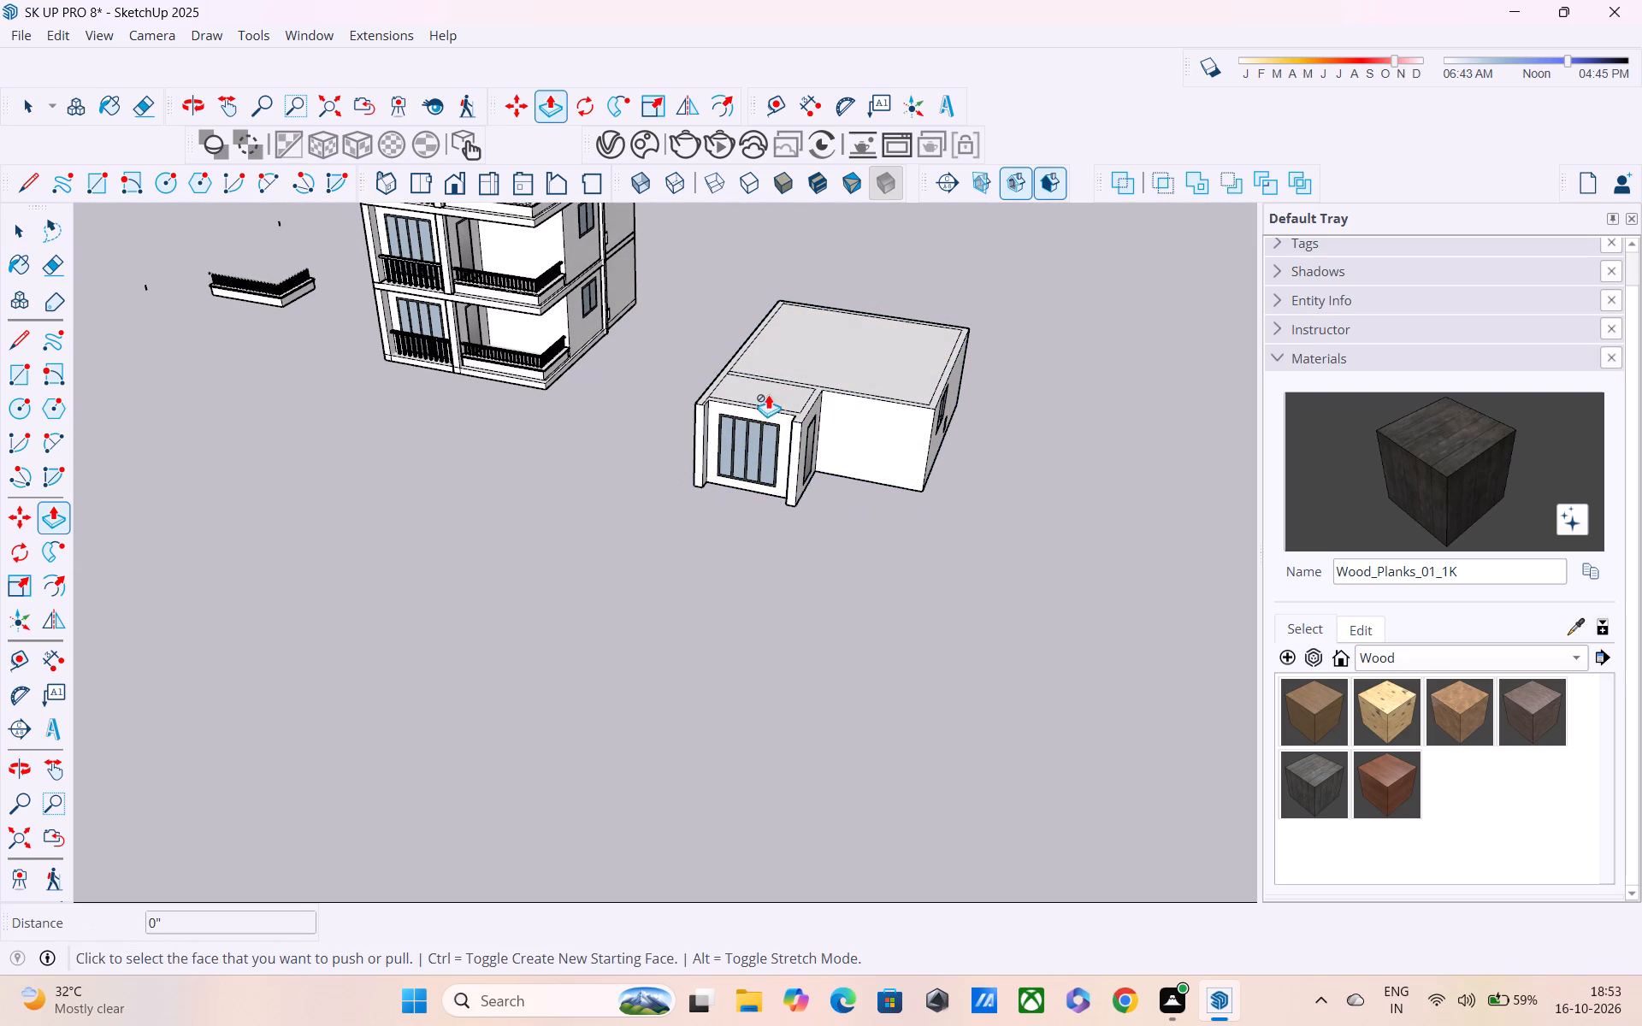
middle_click_drag(770, 383, 723, 429)
left_click(722, 430)
right_click(722, 430)
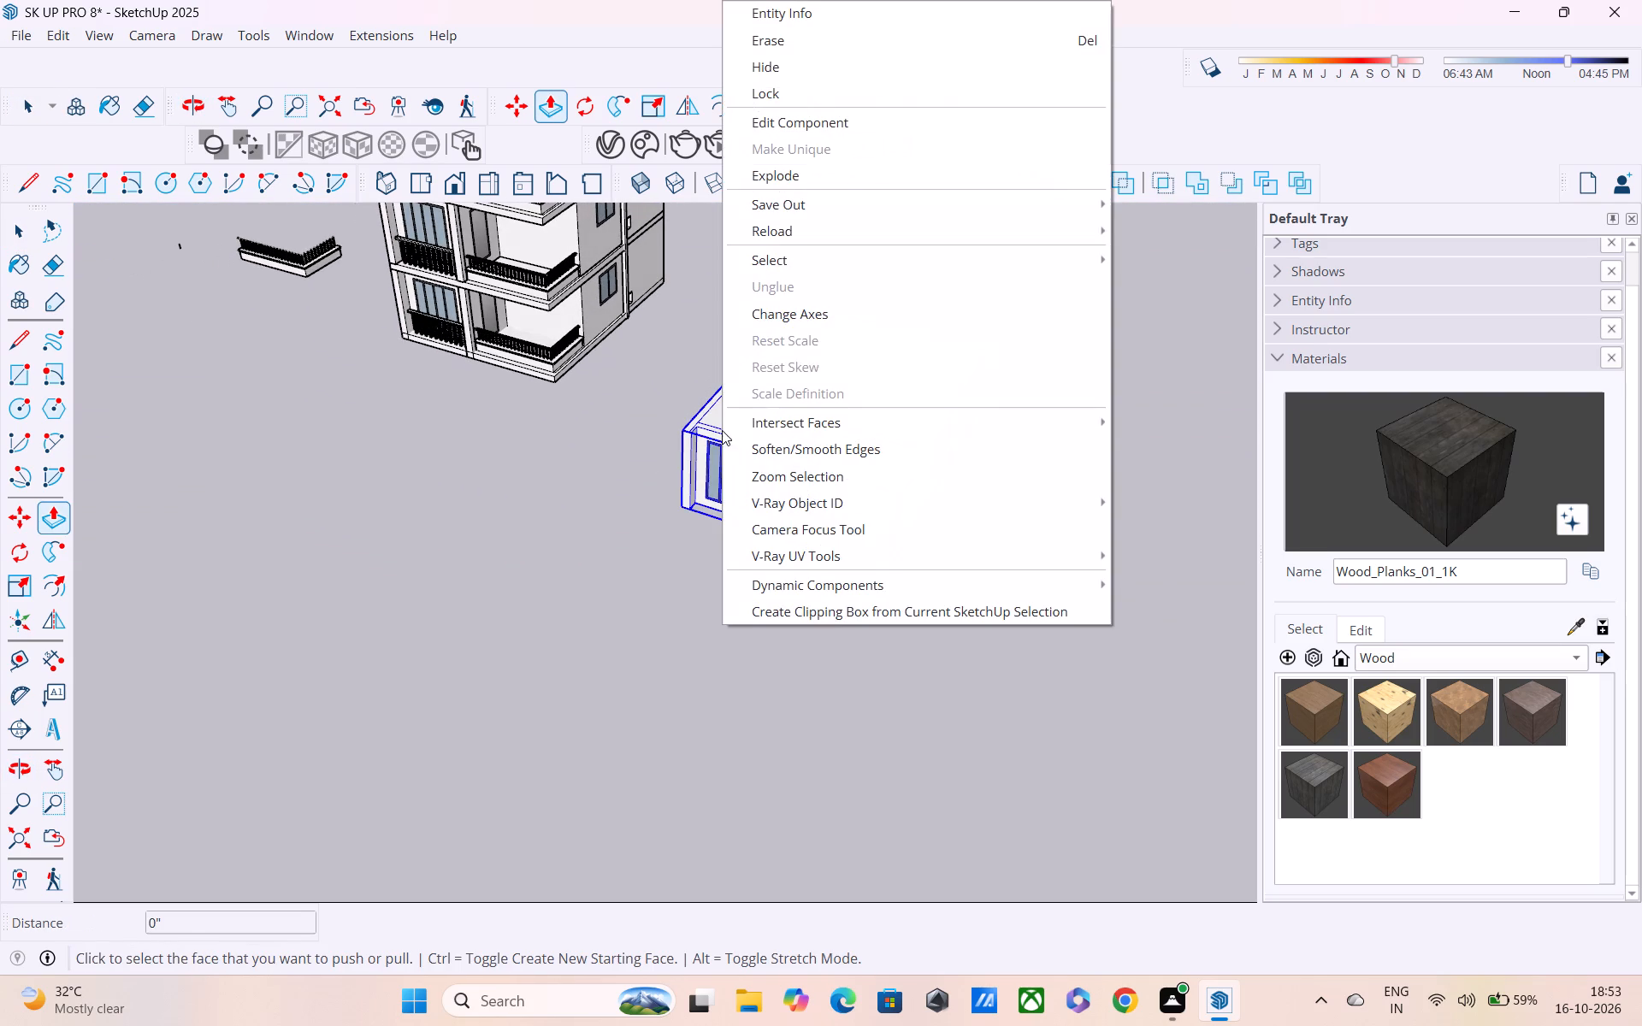
left_click(853, 118)
middle_click_drag(802, 449, 718, 498)
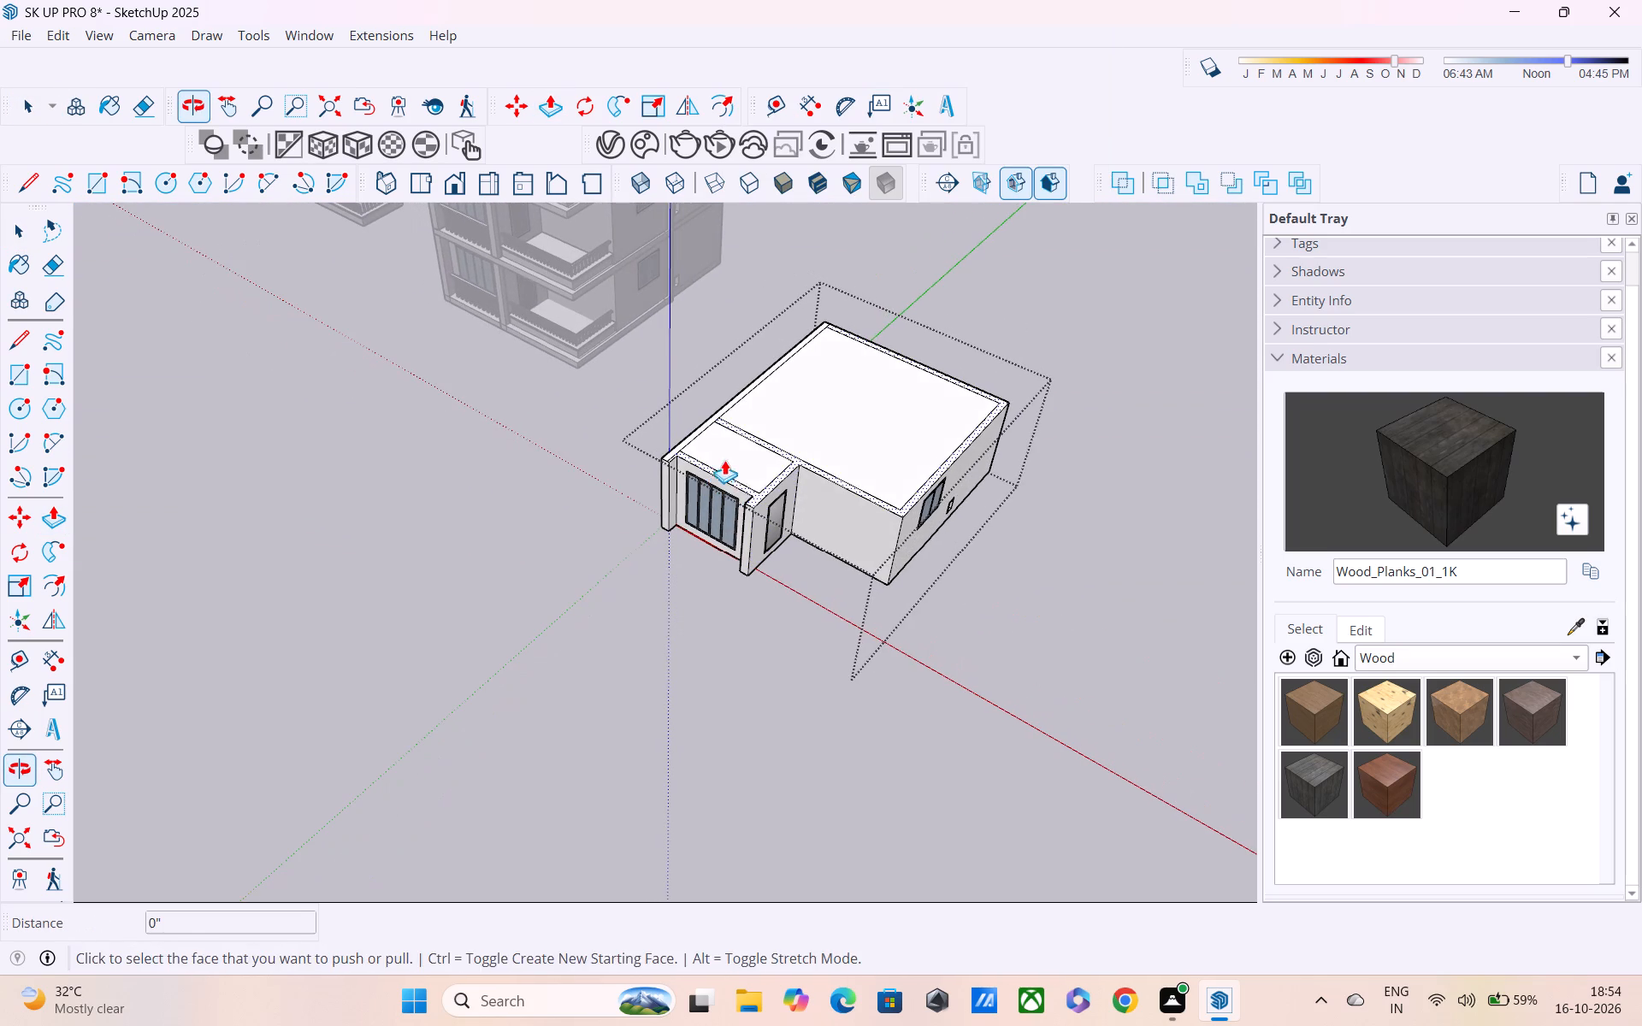
left_click(725, 459)
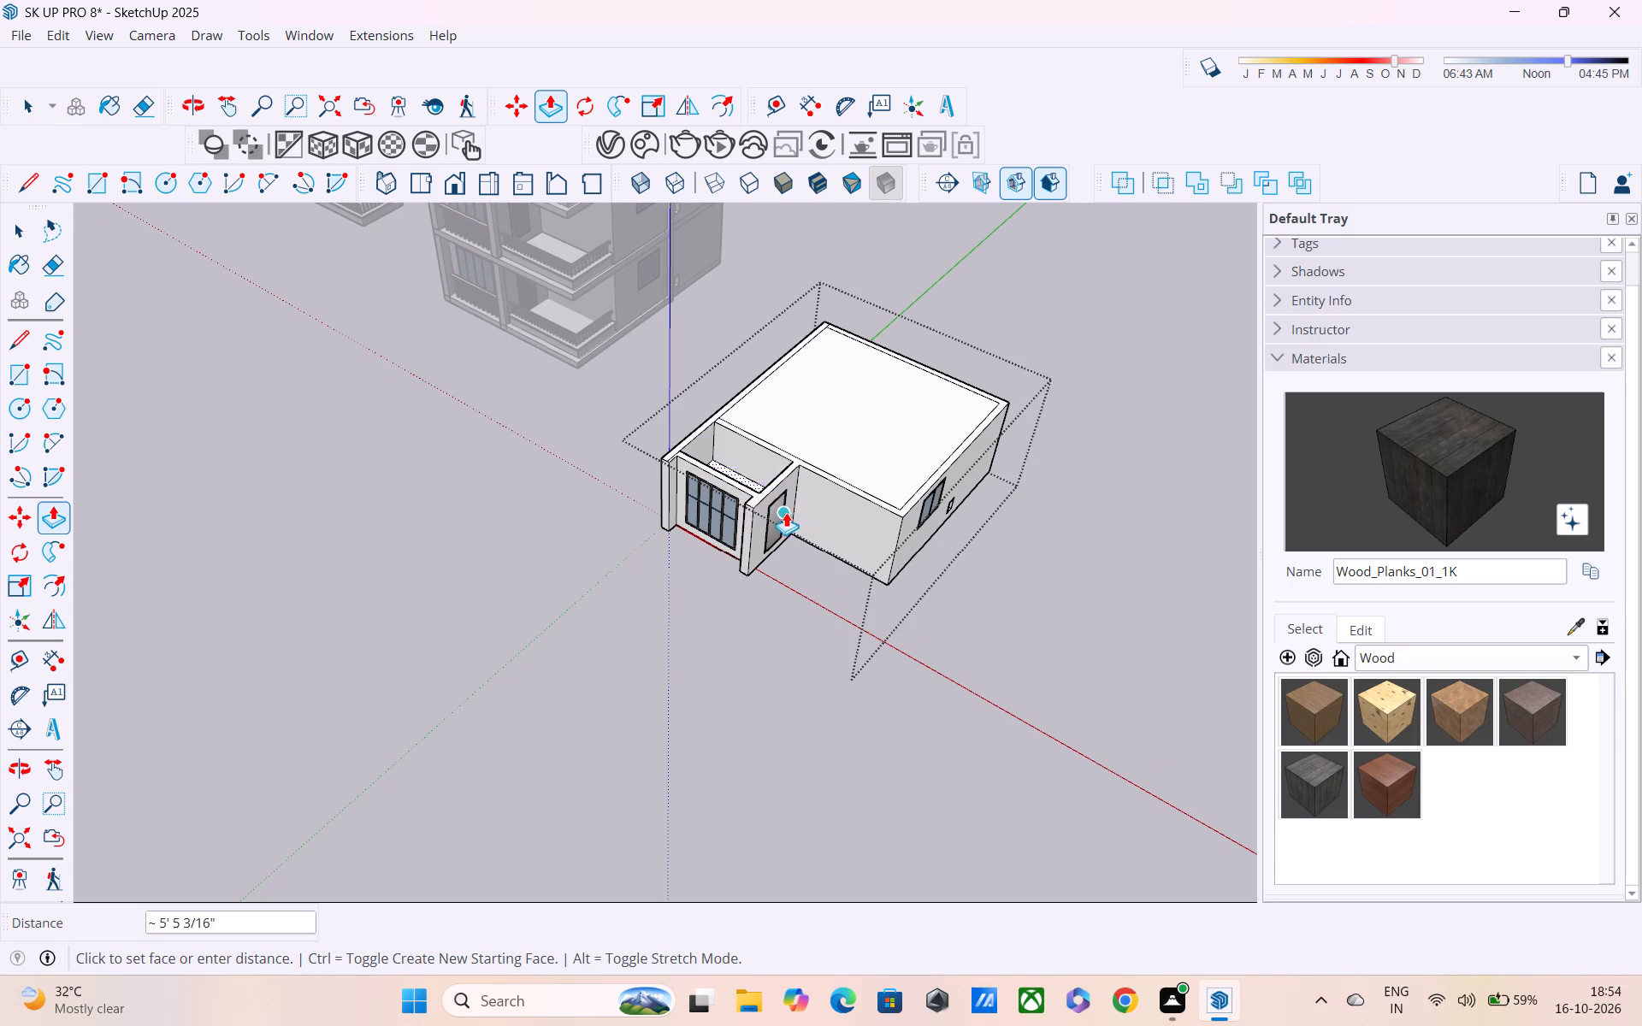
left_click(772, 561)
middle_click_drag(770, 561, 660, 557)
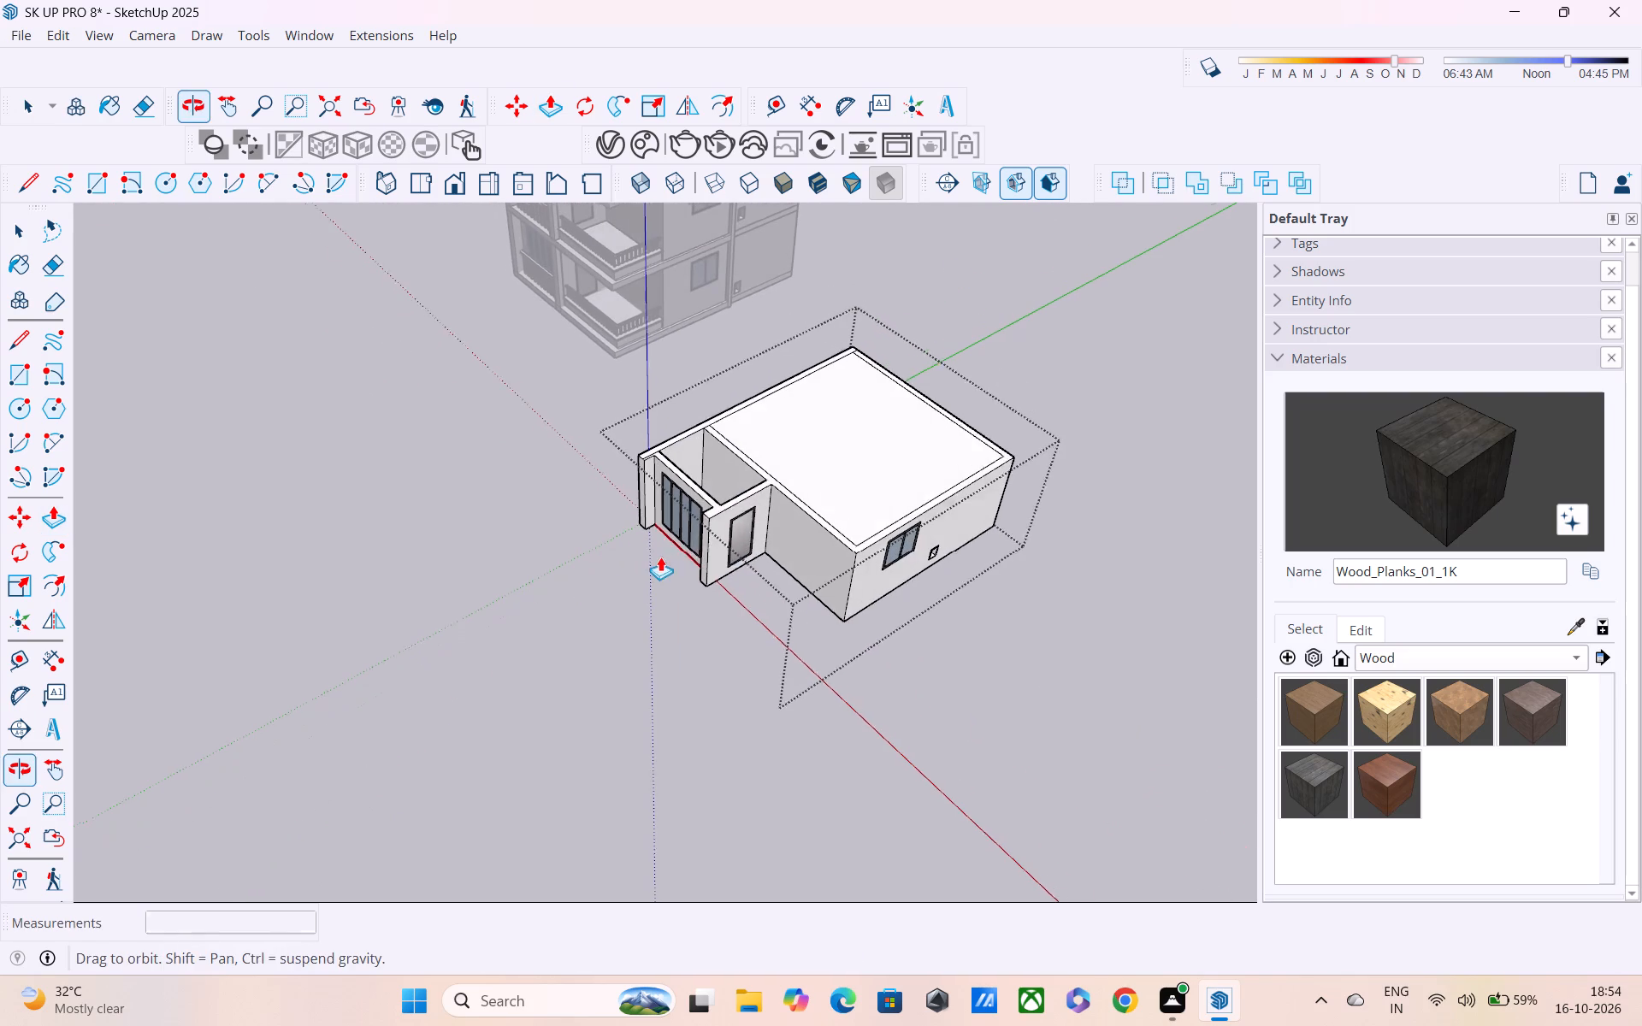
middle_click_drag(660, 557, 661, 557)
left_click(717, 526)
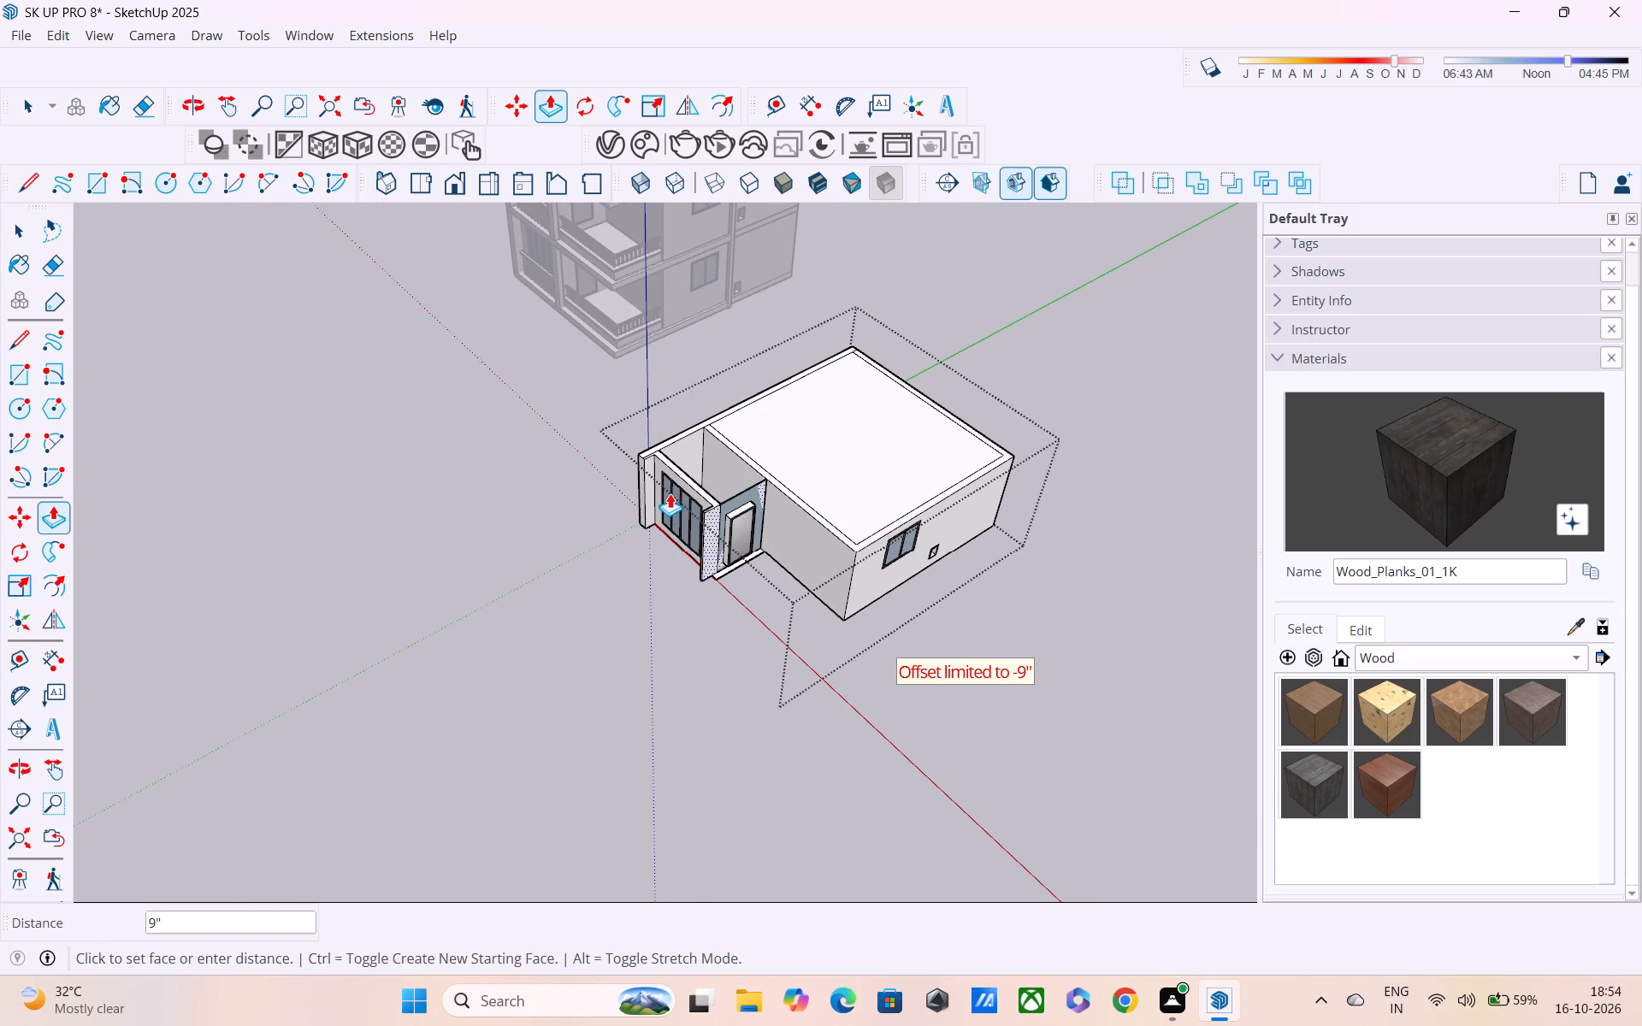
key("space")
Draw a 9" line across the top of the door-side wall where it meets the main room.
key("r")
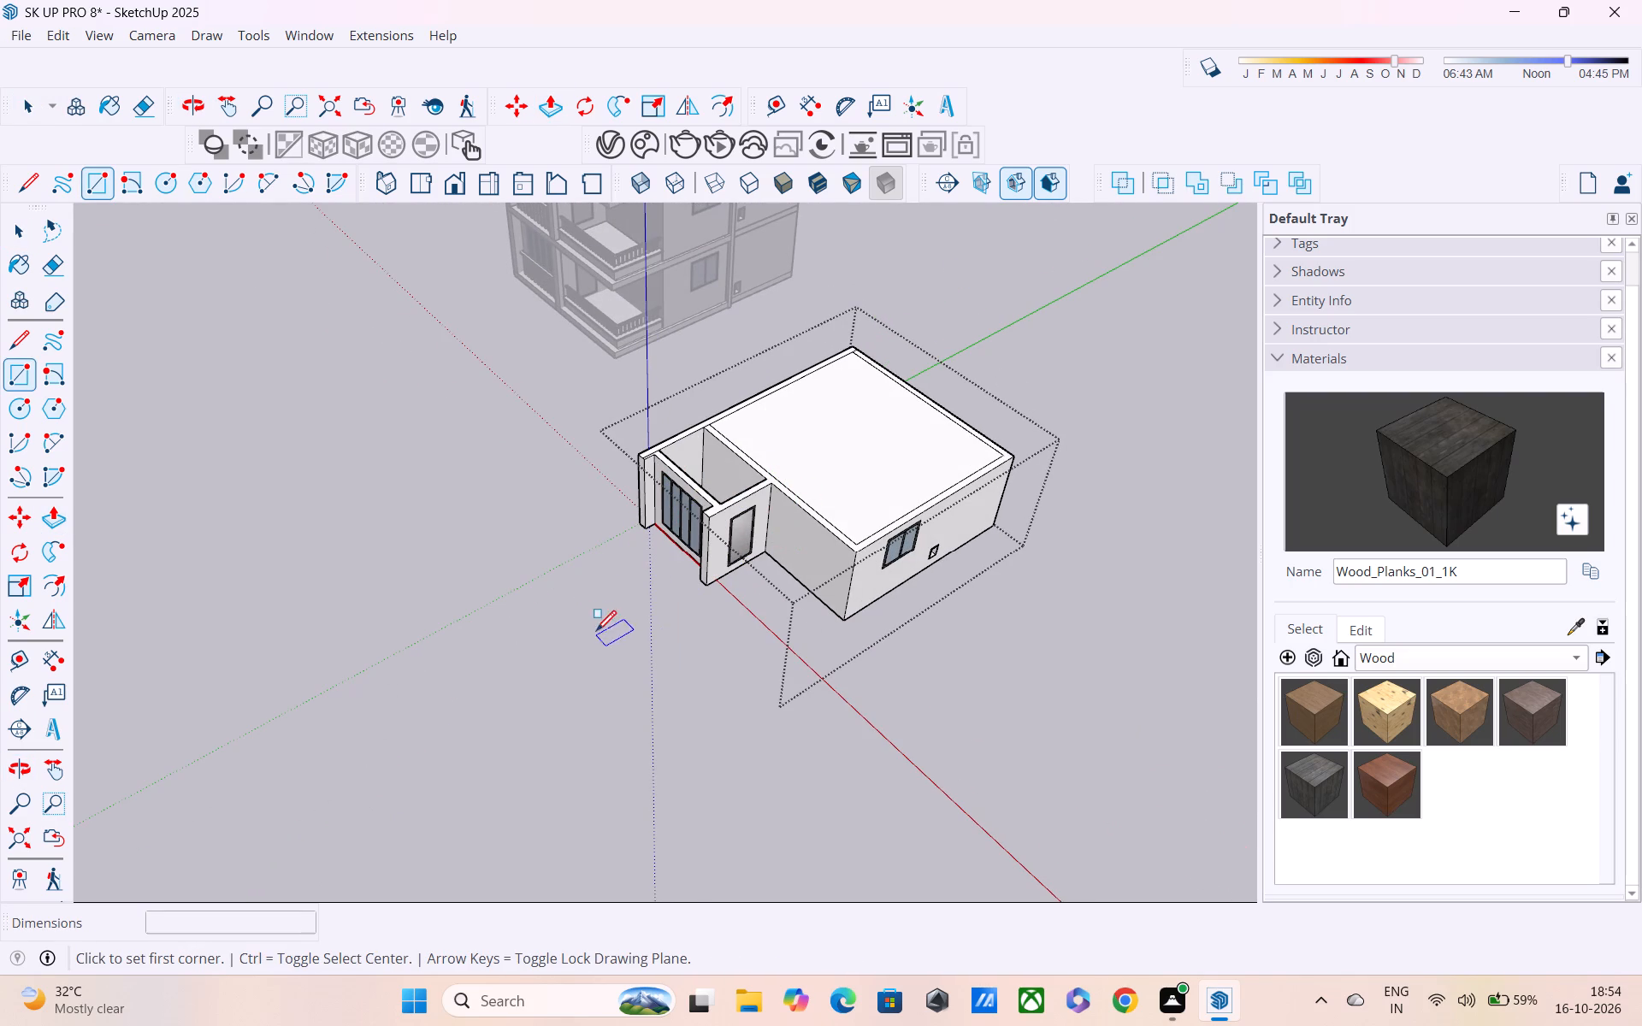
key("n")
key("l")
scroll(749, 569, "up", 3)
middle_click_drag(764, 464, 645, 559)
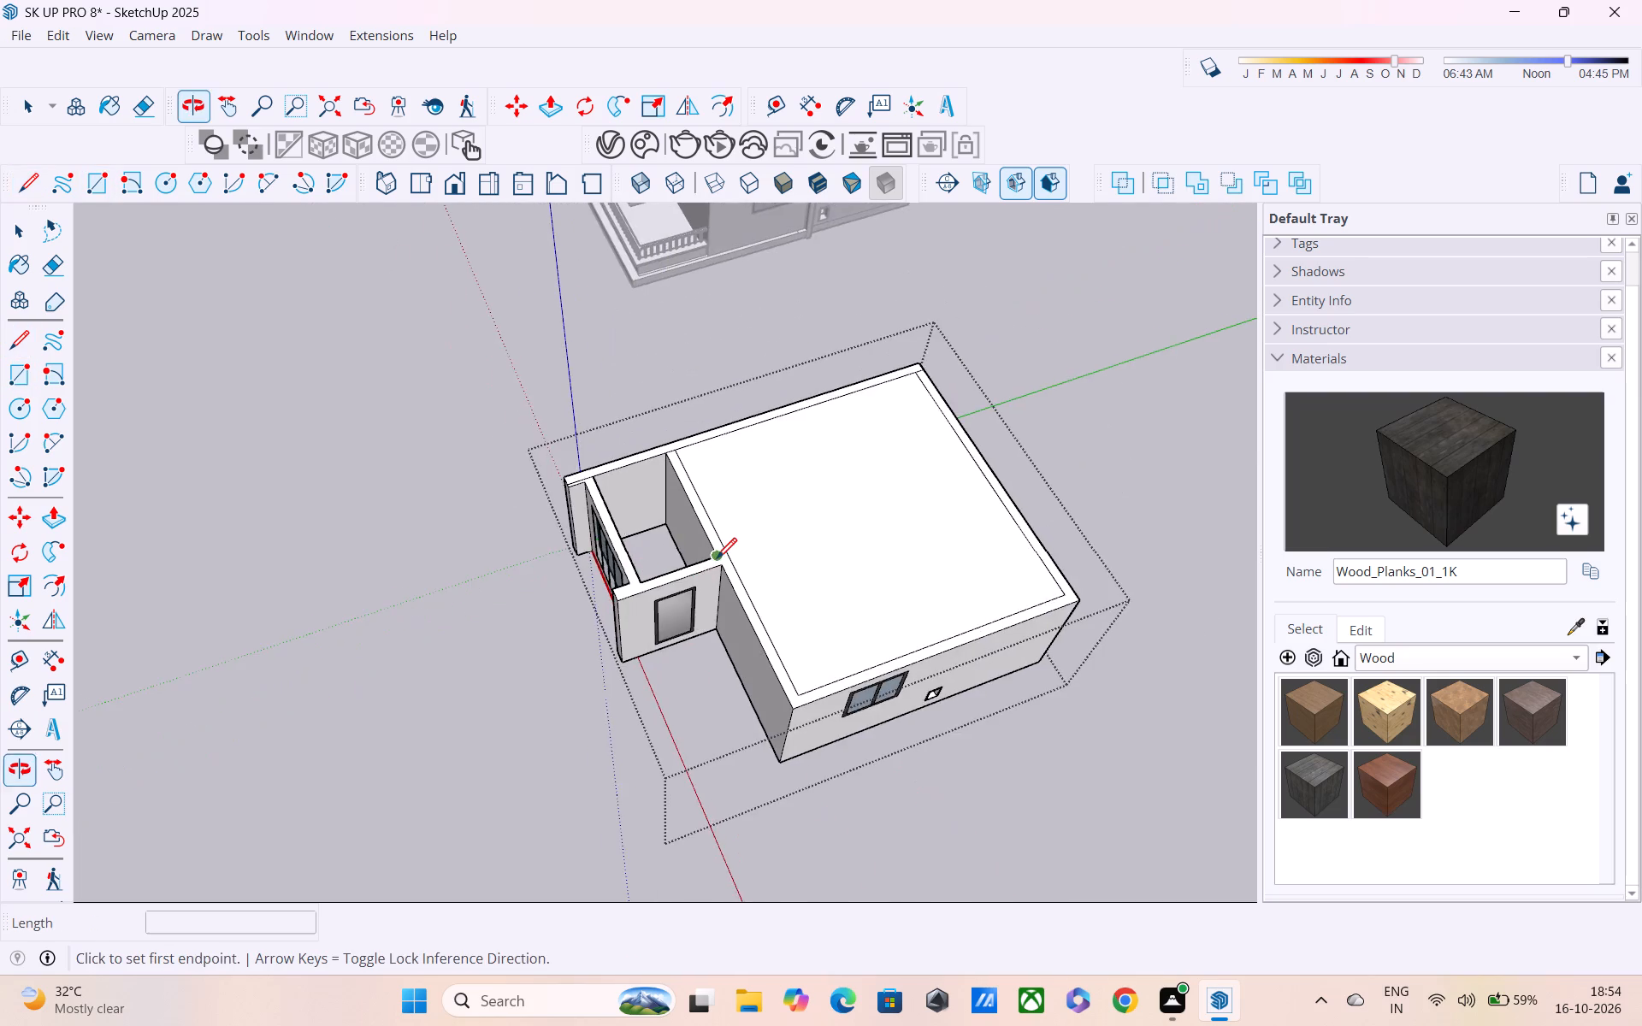
scroll(717, 560, "up", 5)
left_click(713, 557)
left_click(724, 573)
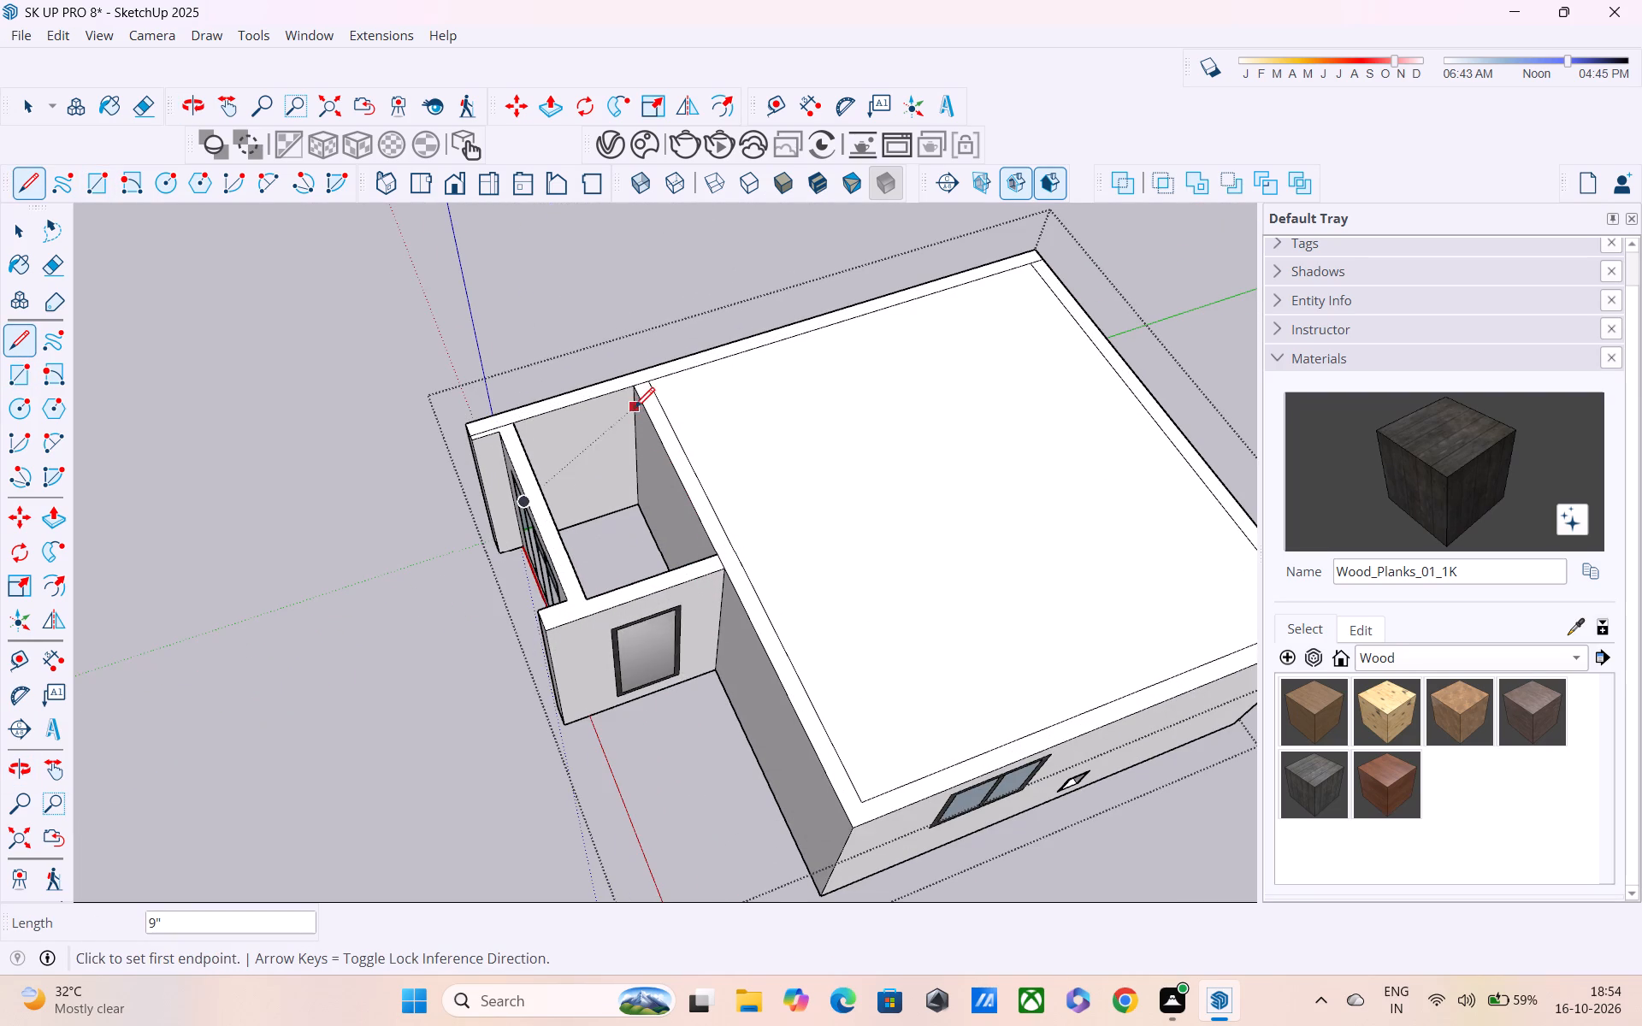
Trace the main room's wall inside the front room, down its far inner corner and about 10' 4" along the floor.
left_click(632, 393)
left_click(623, 374)
scroll(650, 538, "up", 3)
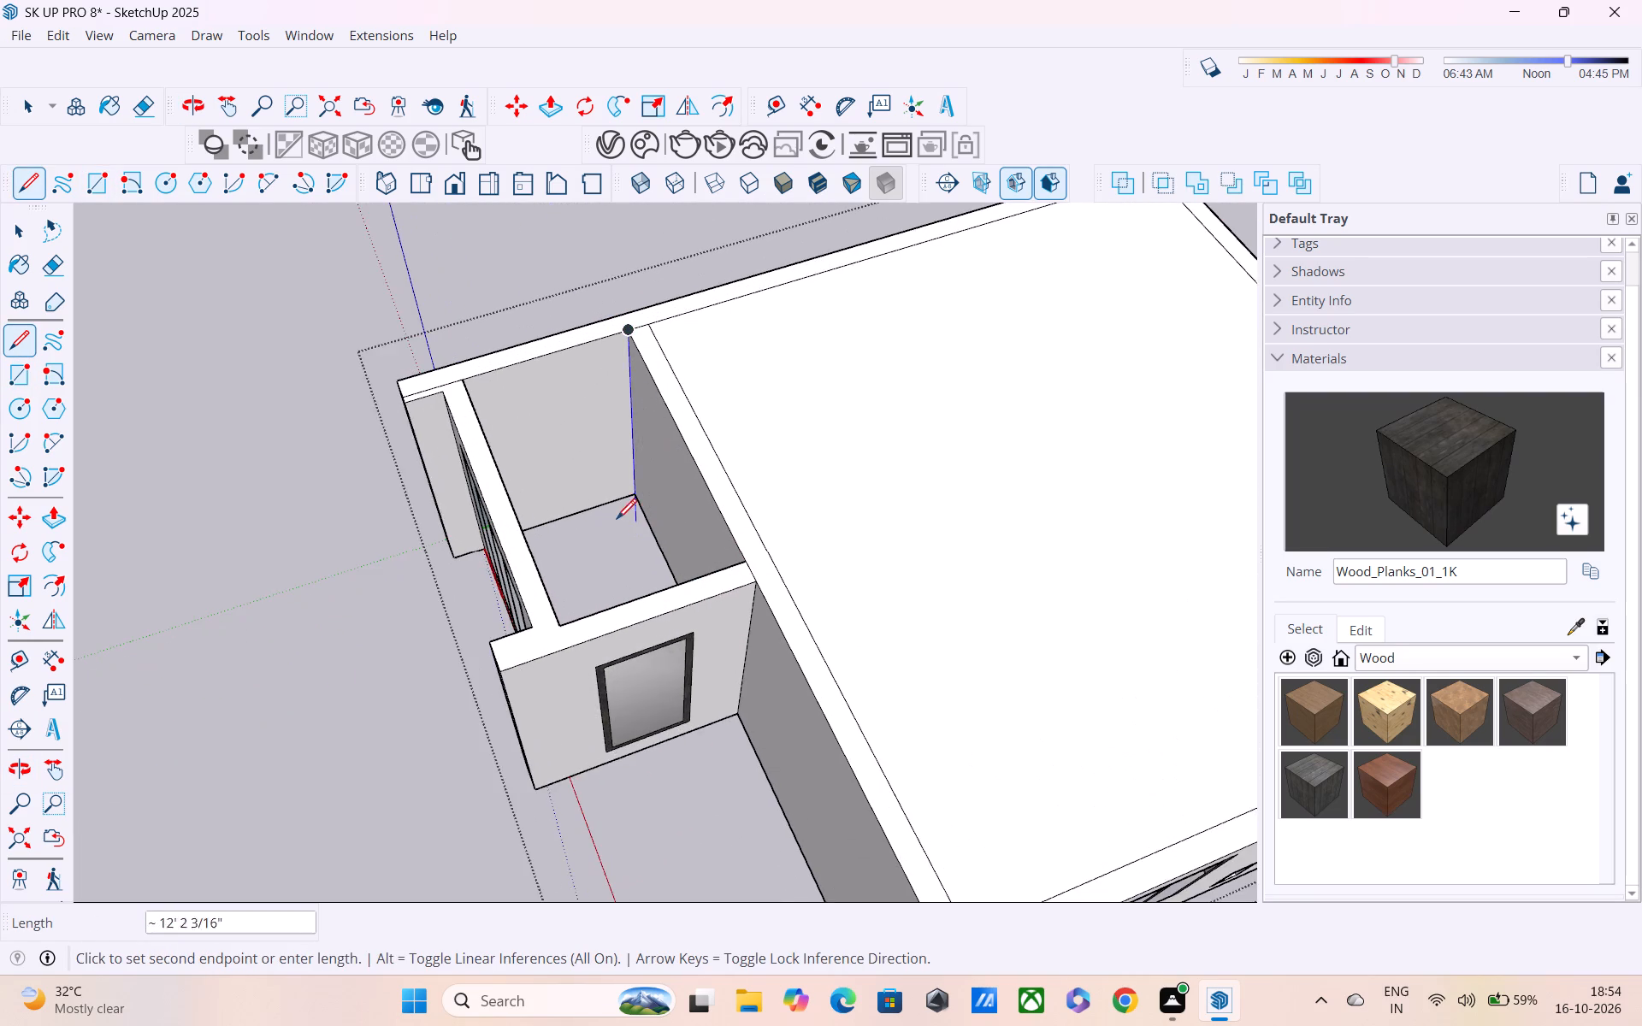
scroll(616, 505, "up", 4)
left_click(641, 495)
middle_click_drag(701, 595, 797, 709)
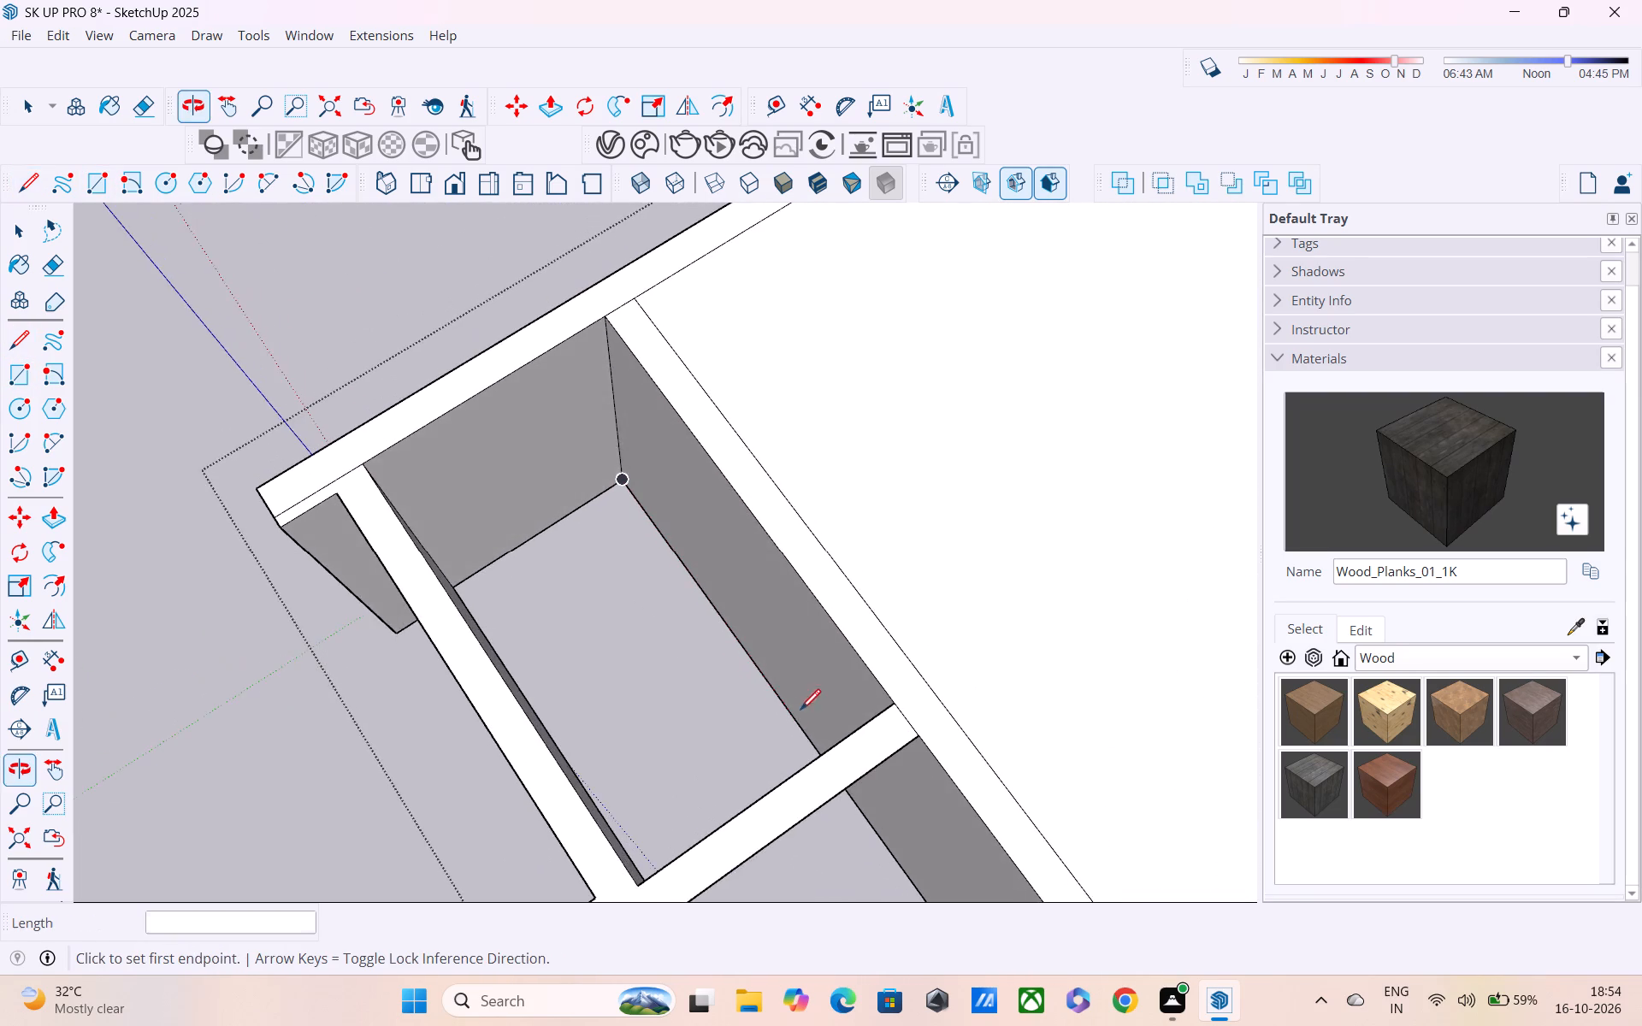
scroll(816, 733, "up", 3)
left_click(559, 403)
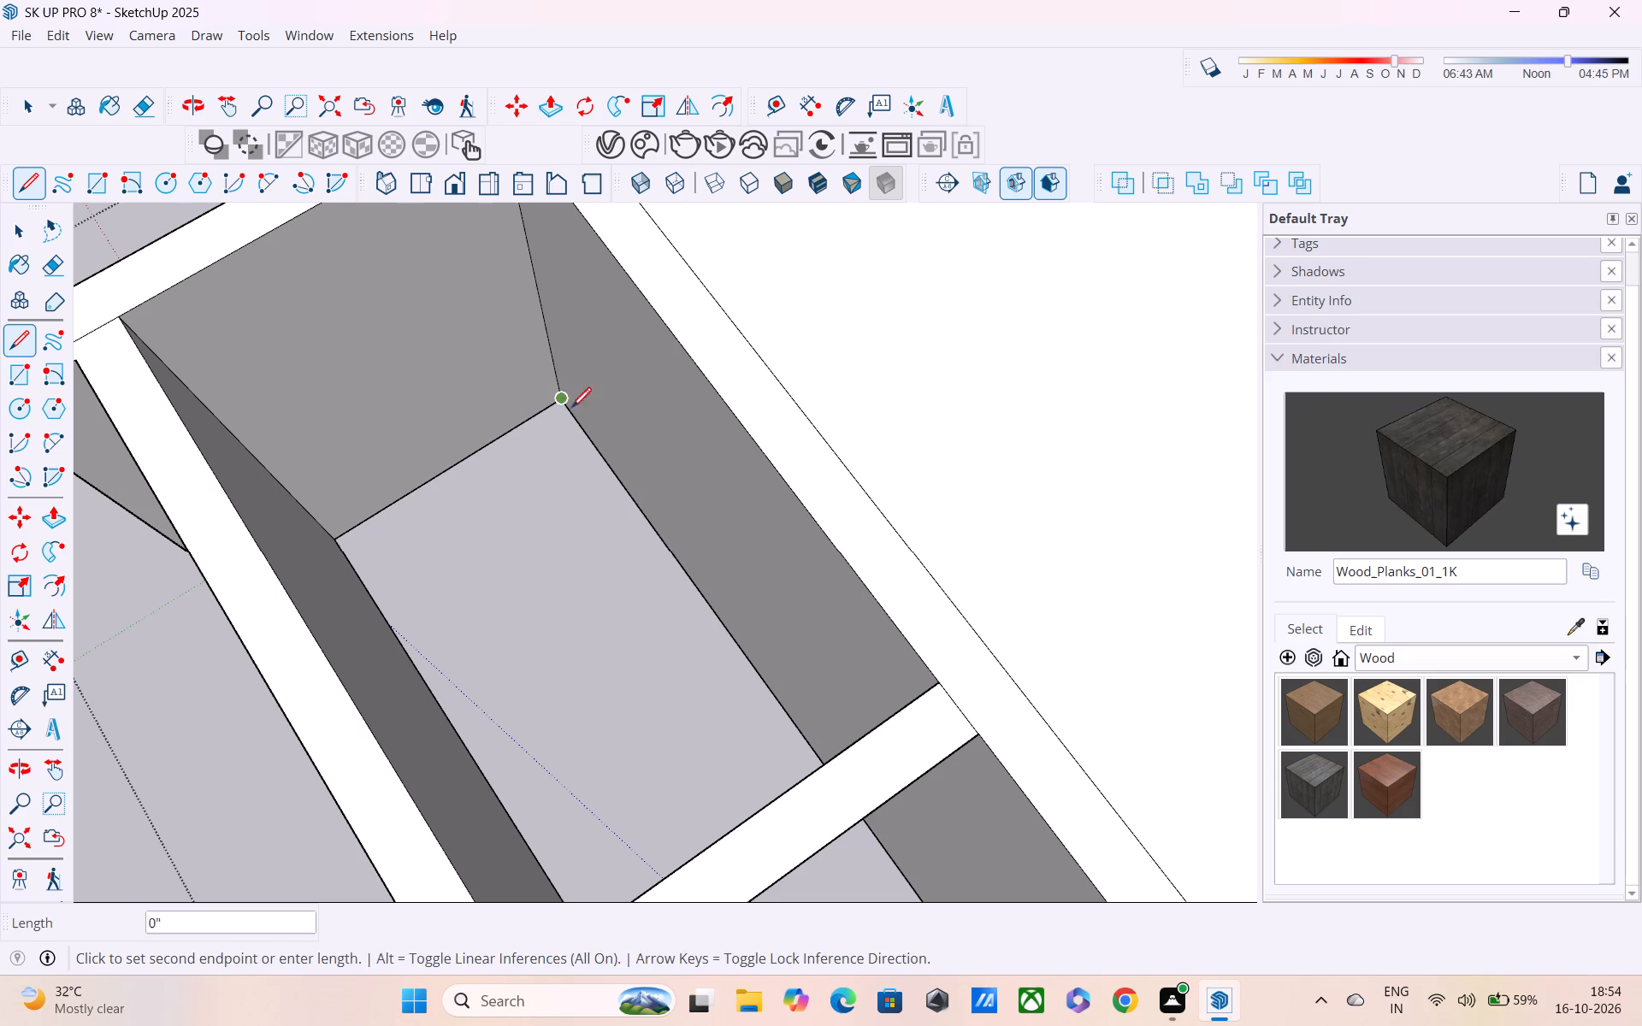
middle_click_drag(791, 675, 1047, 610)
scroll(932, 646, "up", 2)
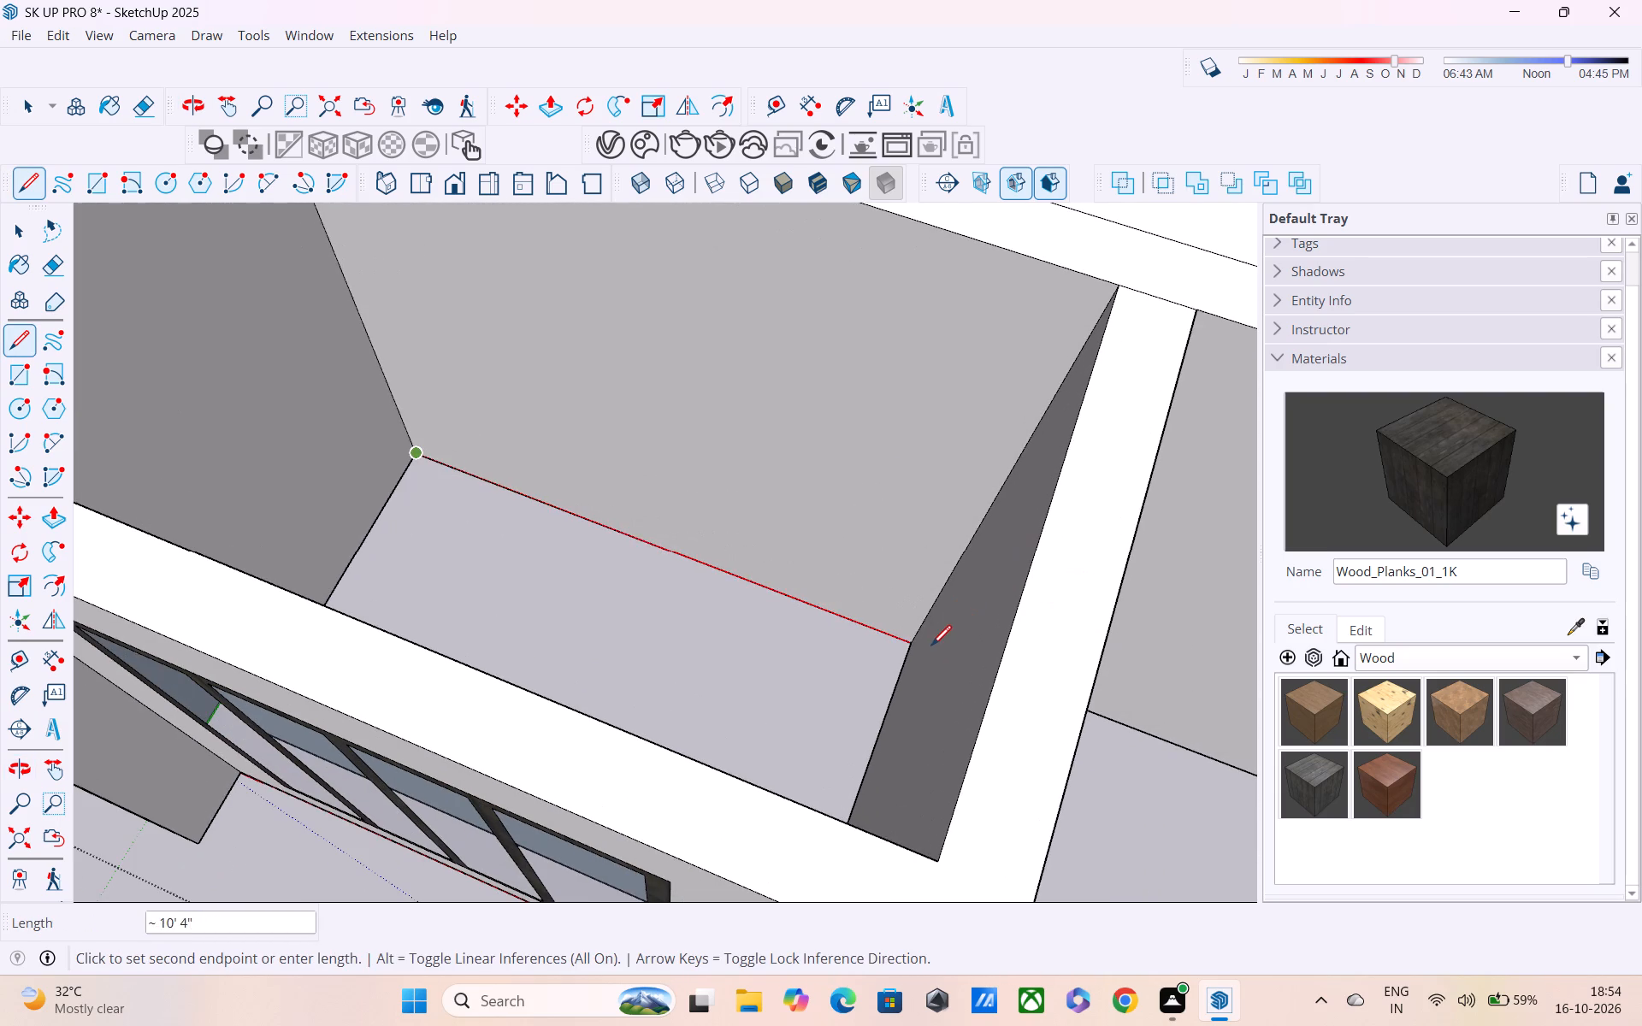
left_click(907, 647)
Draw a vertical line from top to bottom at the outer corner where the door-side wall meets the main room.
middle_click_drag(971, 647, 499, 464)
scroll(813, 1010, "down", 1)
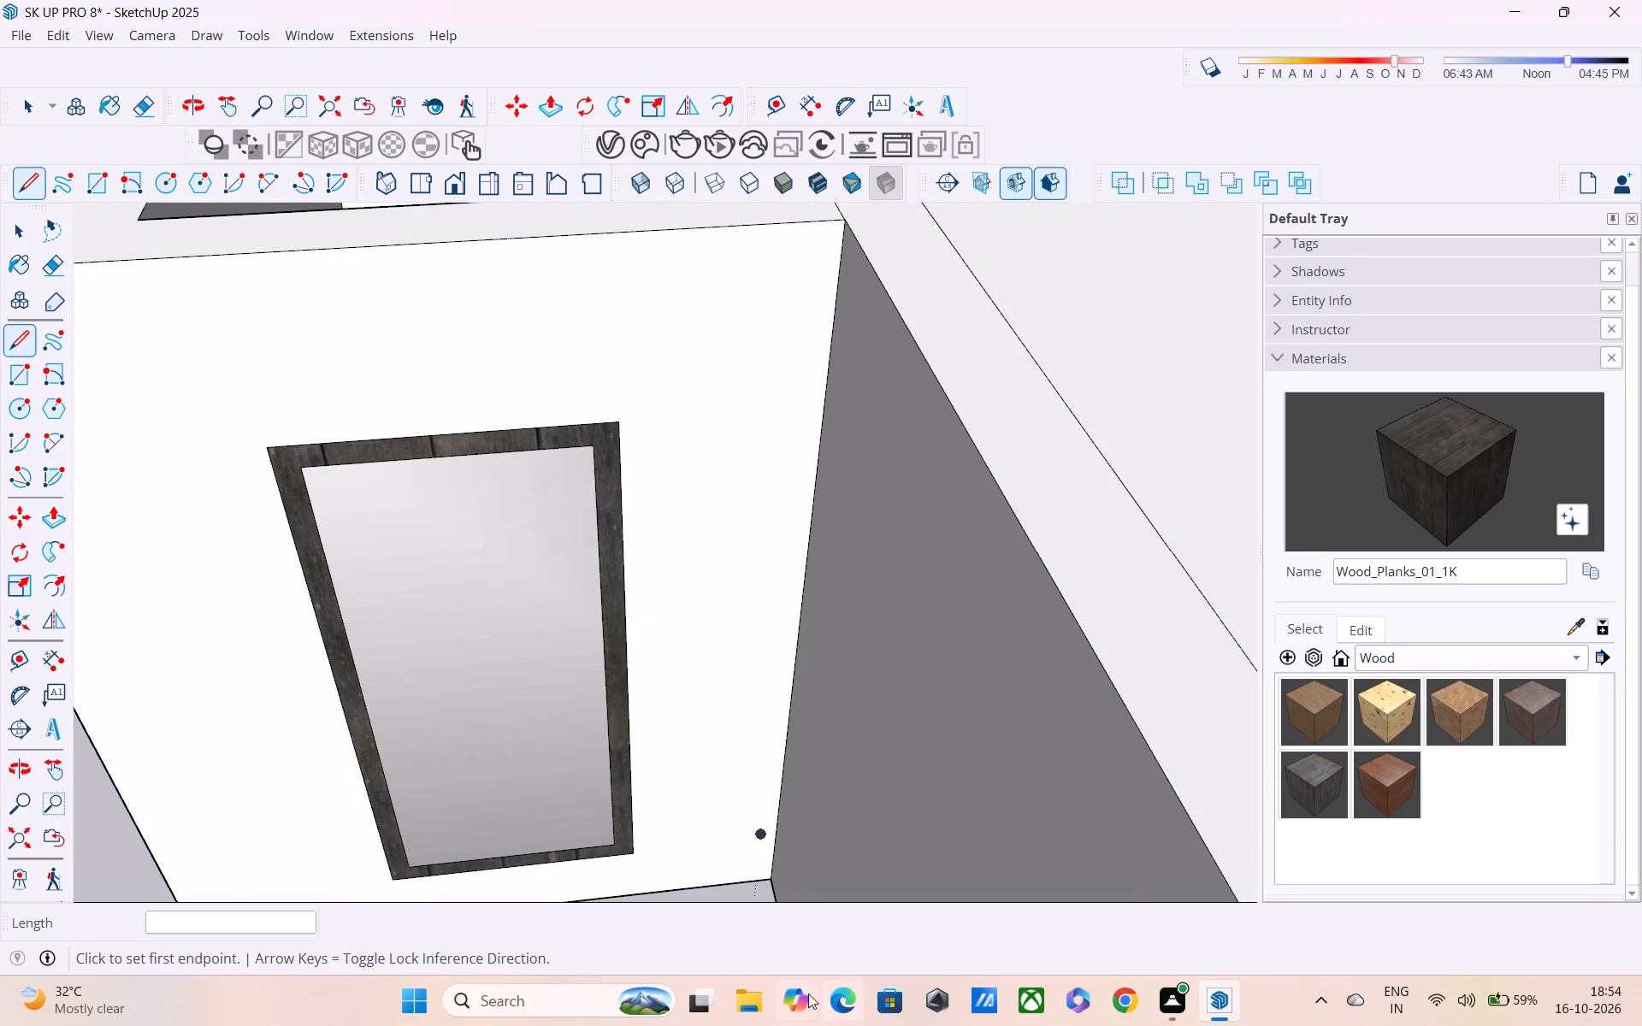
scroll(808, 994, "down", 1)
scroll(793, 910, "down", 2)
left_click(836, 319)
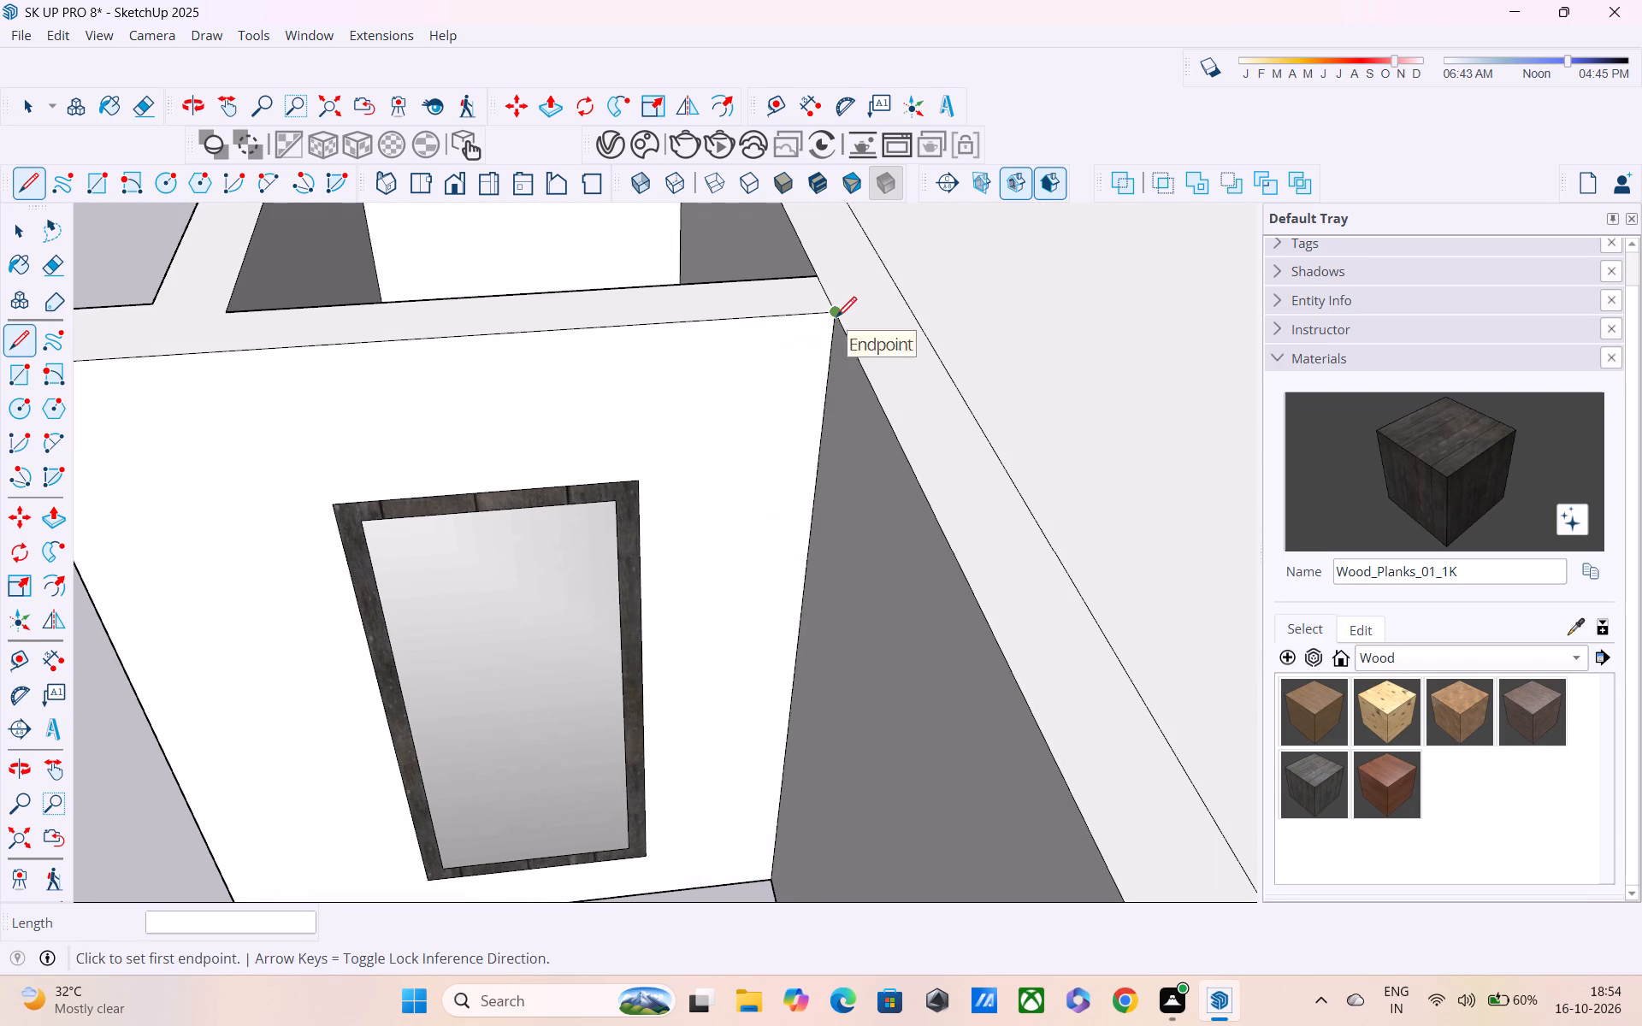
middle_click_drag(848, 498, 826, 150, "shift")
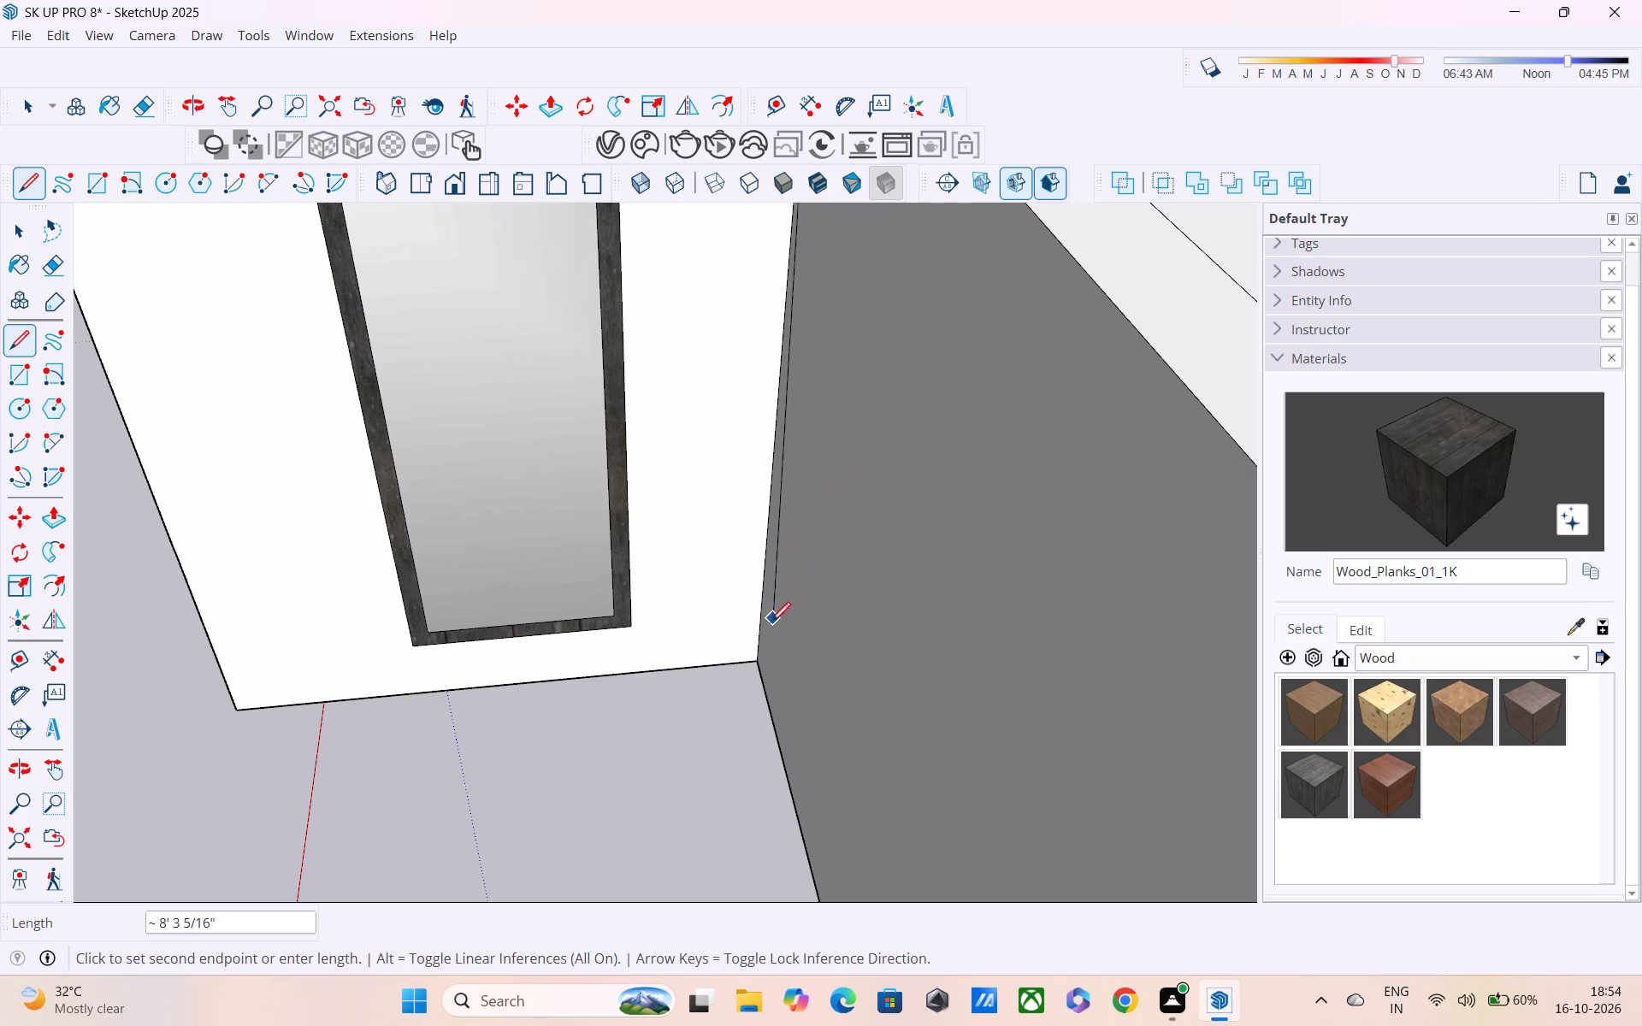
left_click(758, 655)
Draw a line along the bottom edge of the main room's front wall, from the door-side wall corner to its outer corner.
middle_click_drag(784, 699, 728, 394, "shift")
scroll(736, 409, "down", 5)
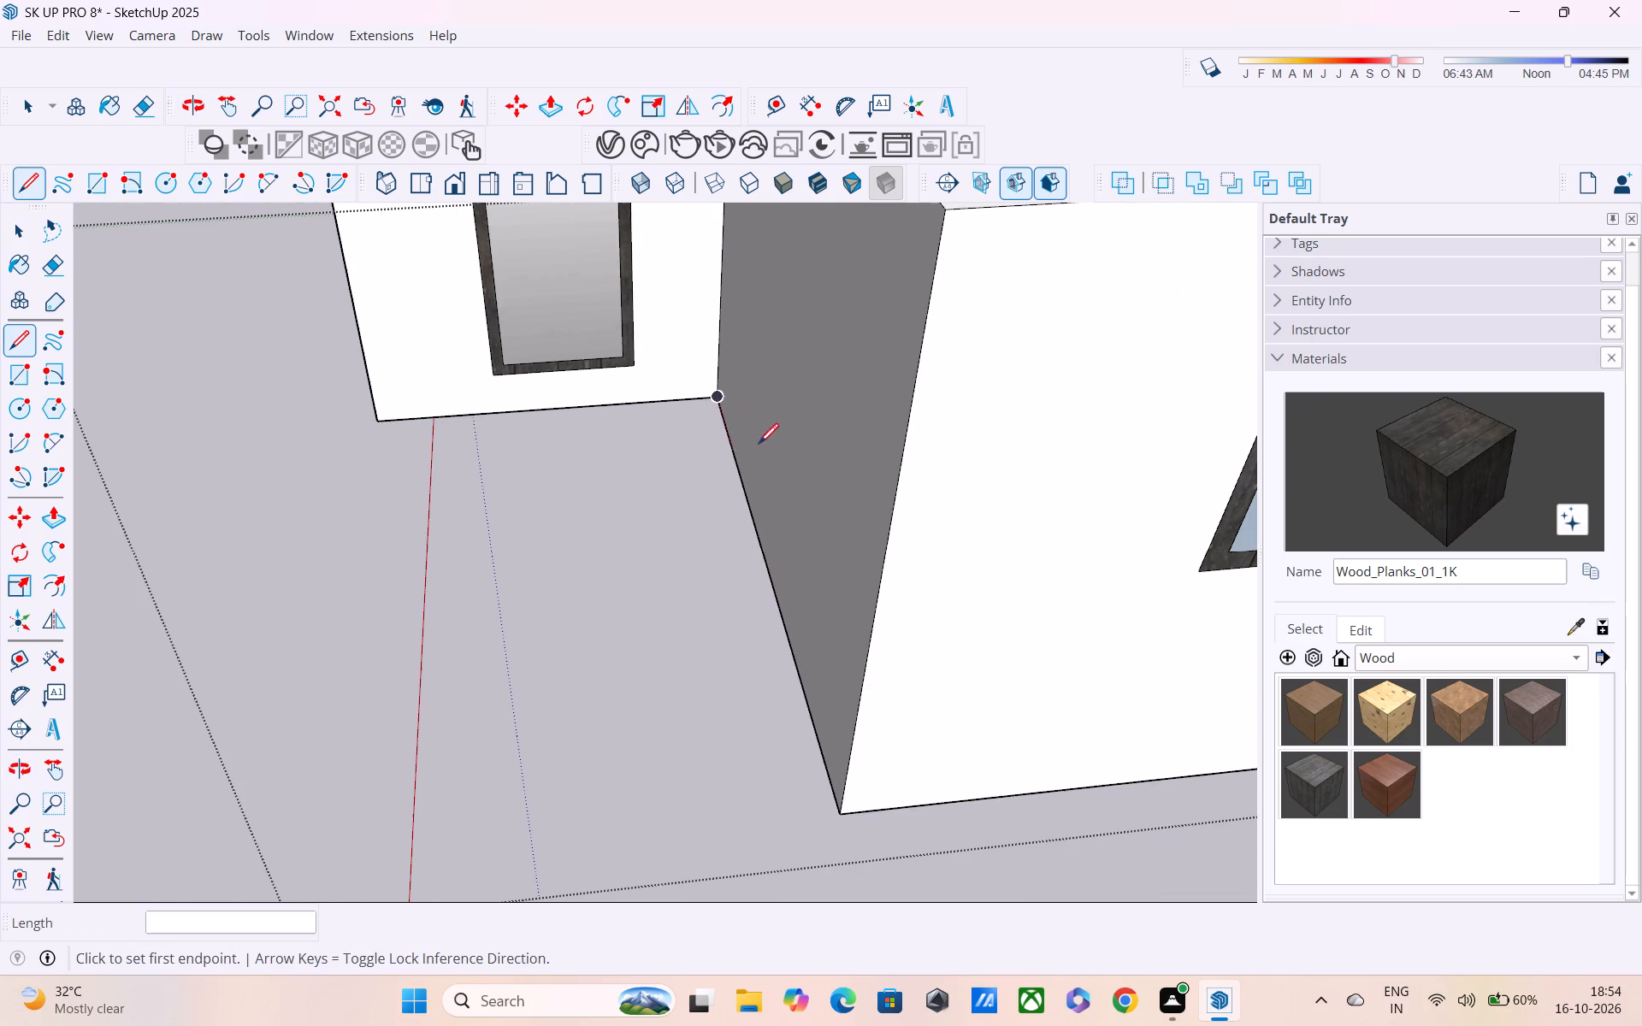
left_click(711, 402)
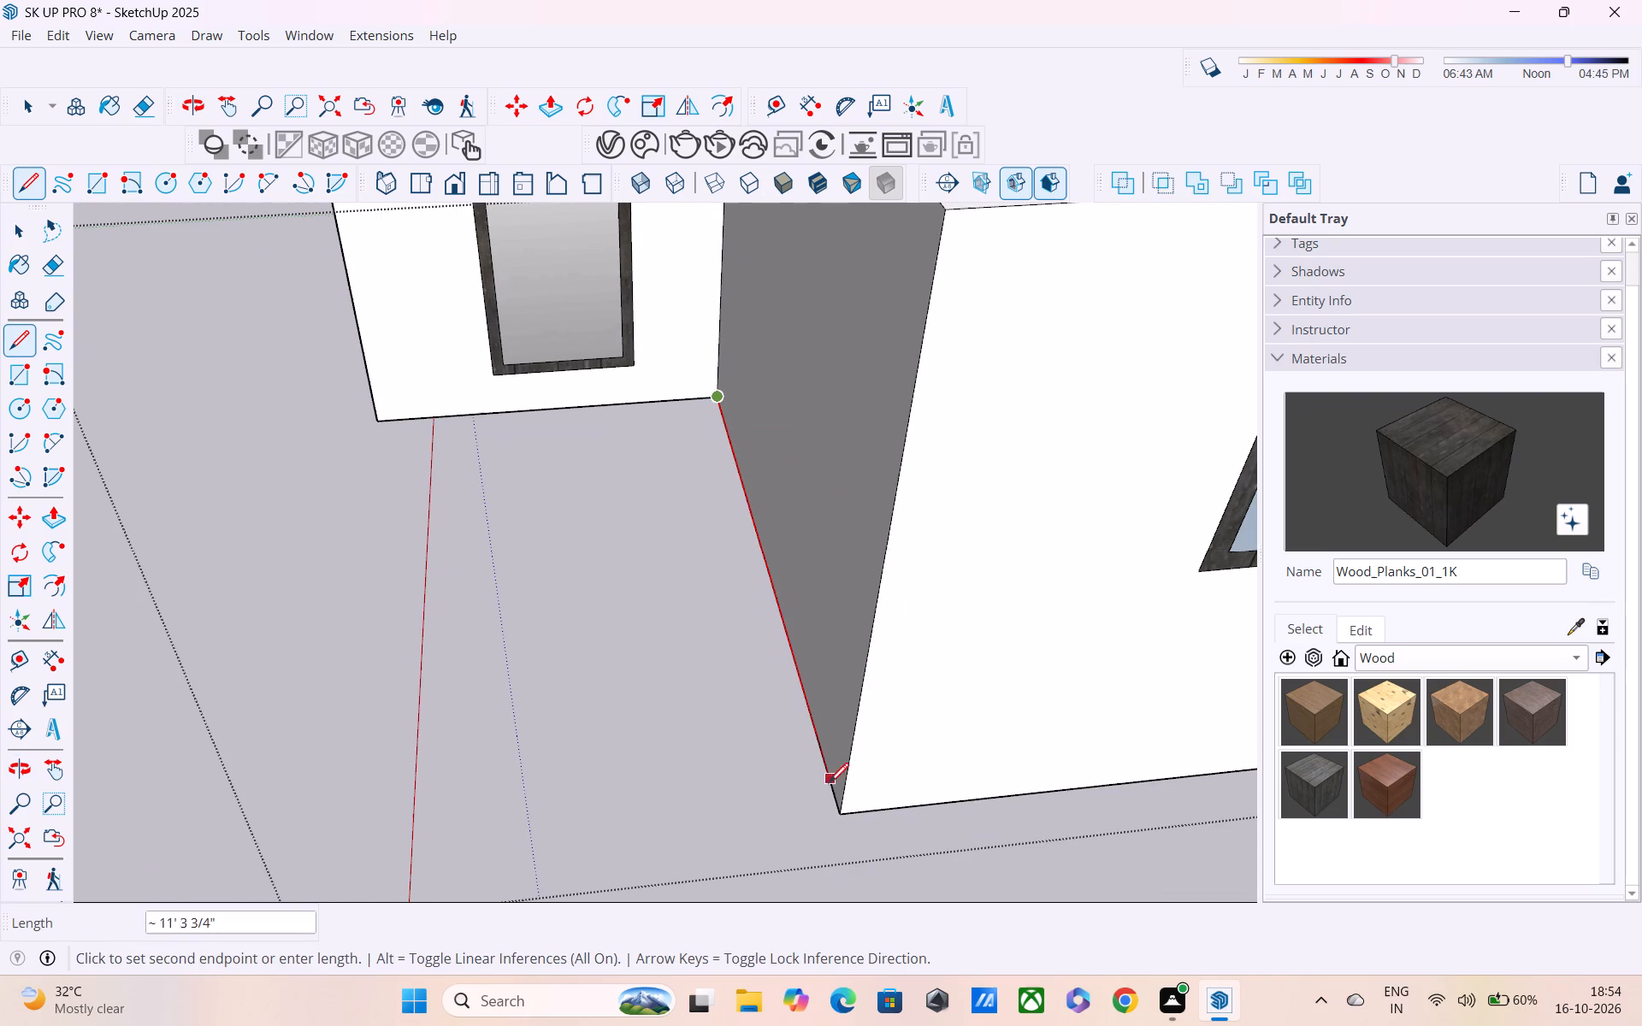
left_click(838, 808)
Draw a vertical line from top to bottom on the outer side wall, where the front room meets the main room.
middle_click_drag(848, 805, 1344, 770)
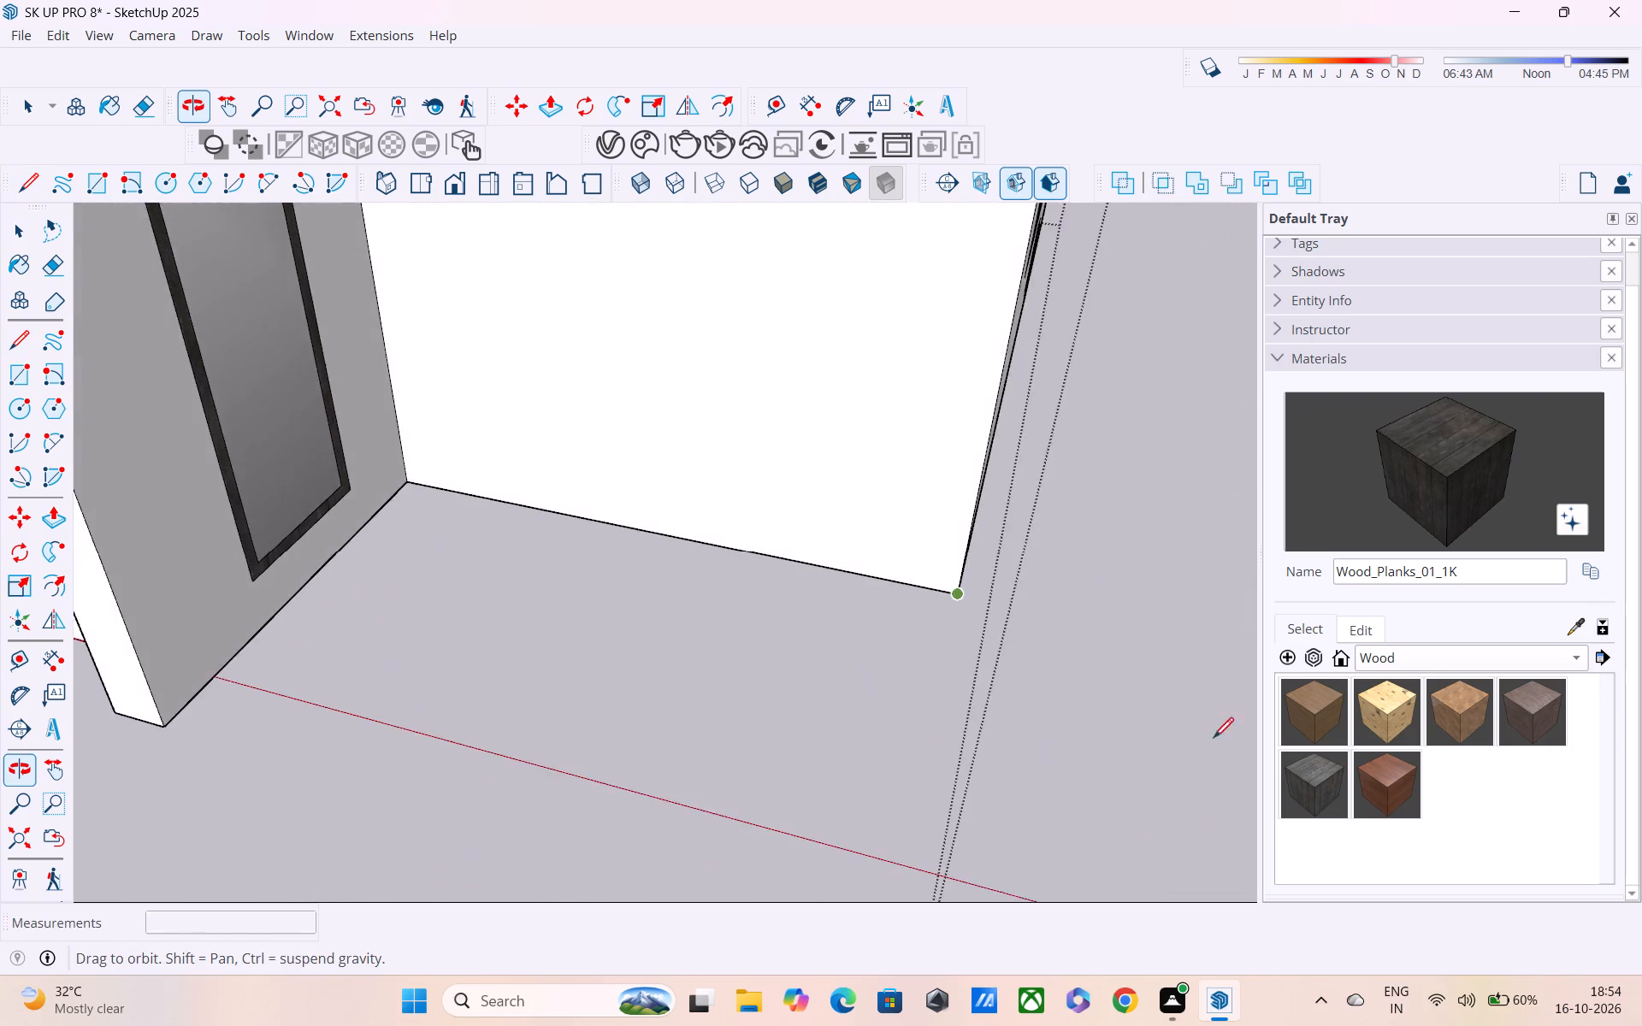
scroll(946, 689, "down", 6)
middle_click_drag(381, 677, 1021, 678, "shift")
middle_click_drag(838, 505, 1367, 412)
middle_click_drag(1009, 359, 1128, 613, "shift")
scroll(1035, 380, "up", 3)
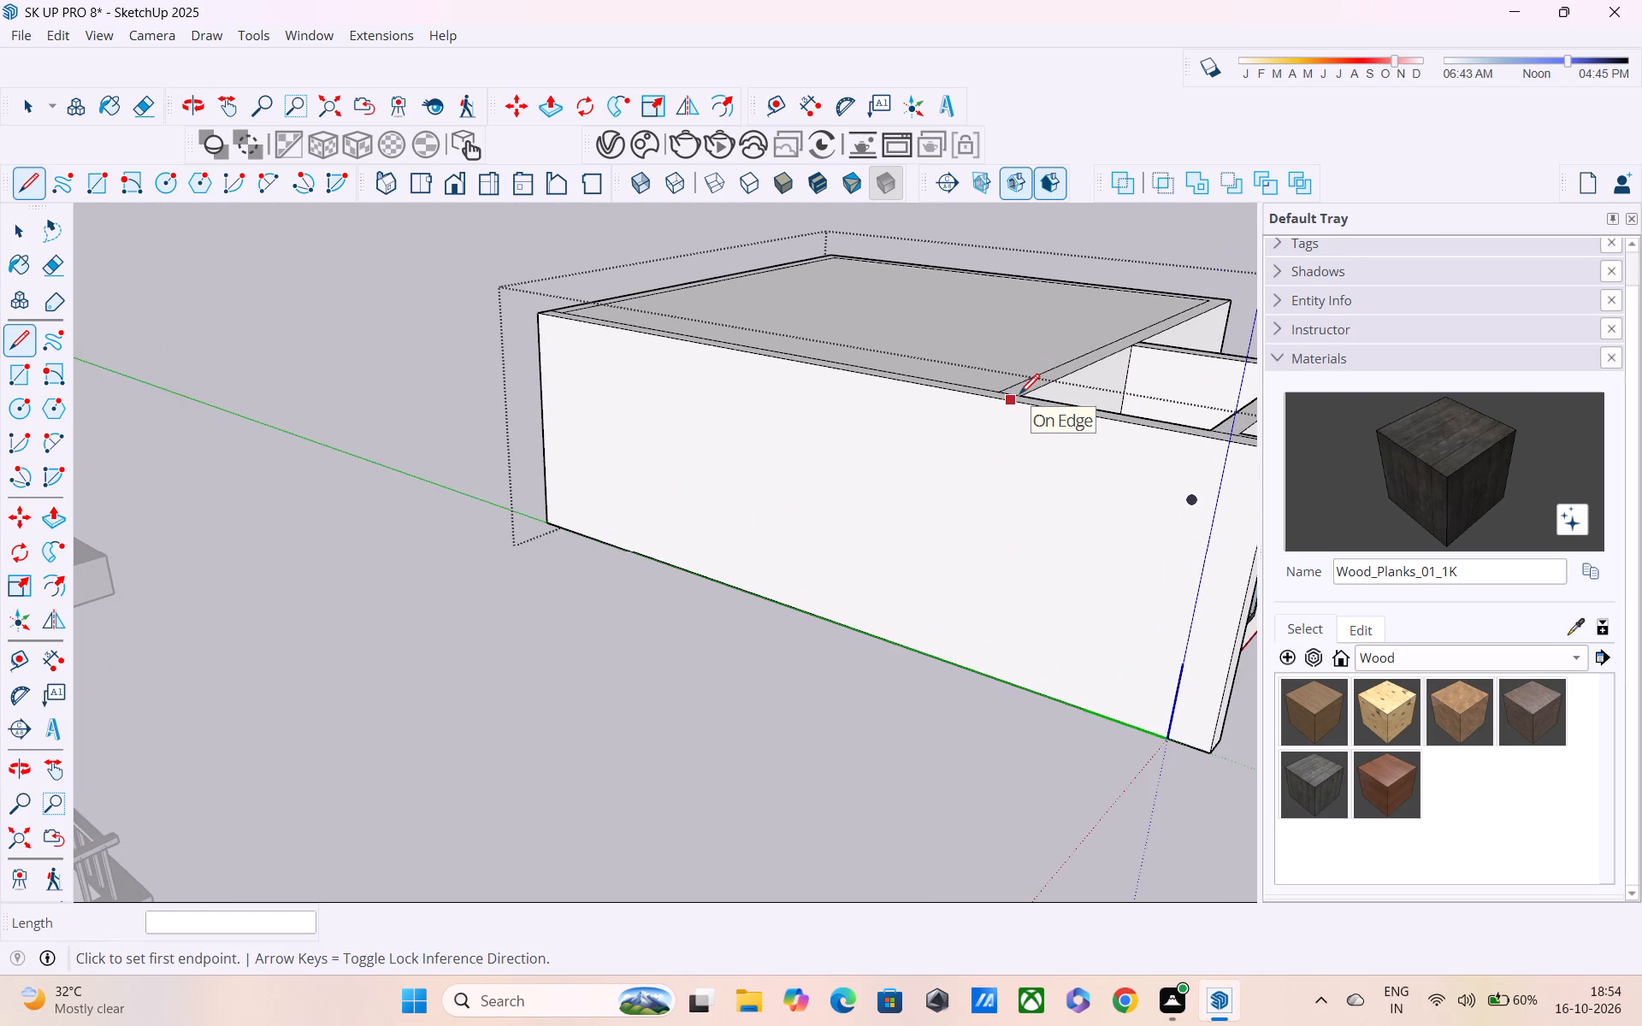
scroll(1019, 396, "up", 1)
middle_click_drag(1022, 401, 1017, 505)
scroll(1016, 520, "up", 4)
left_click(1009, 533)
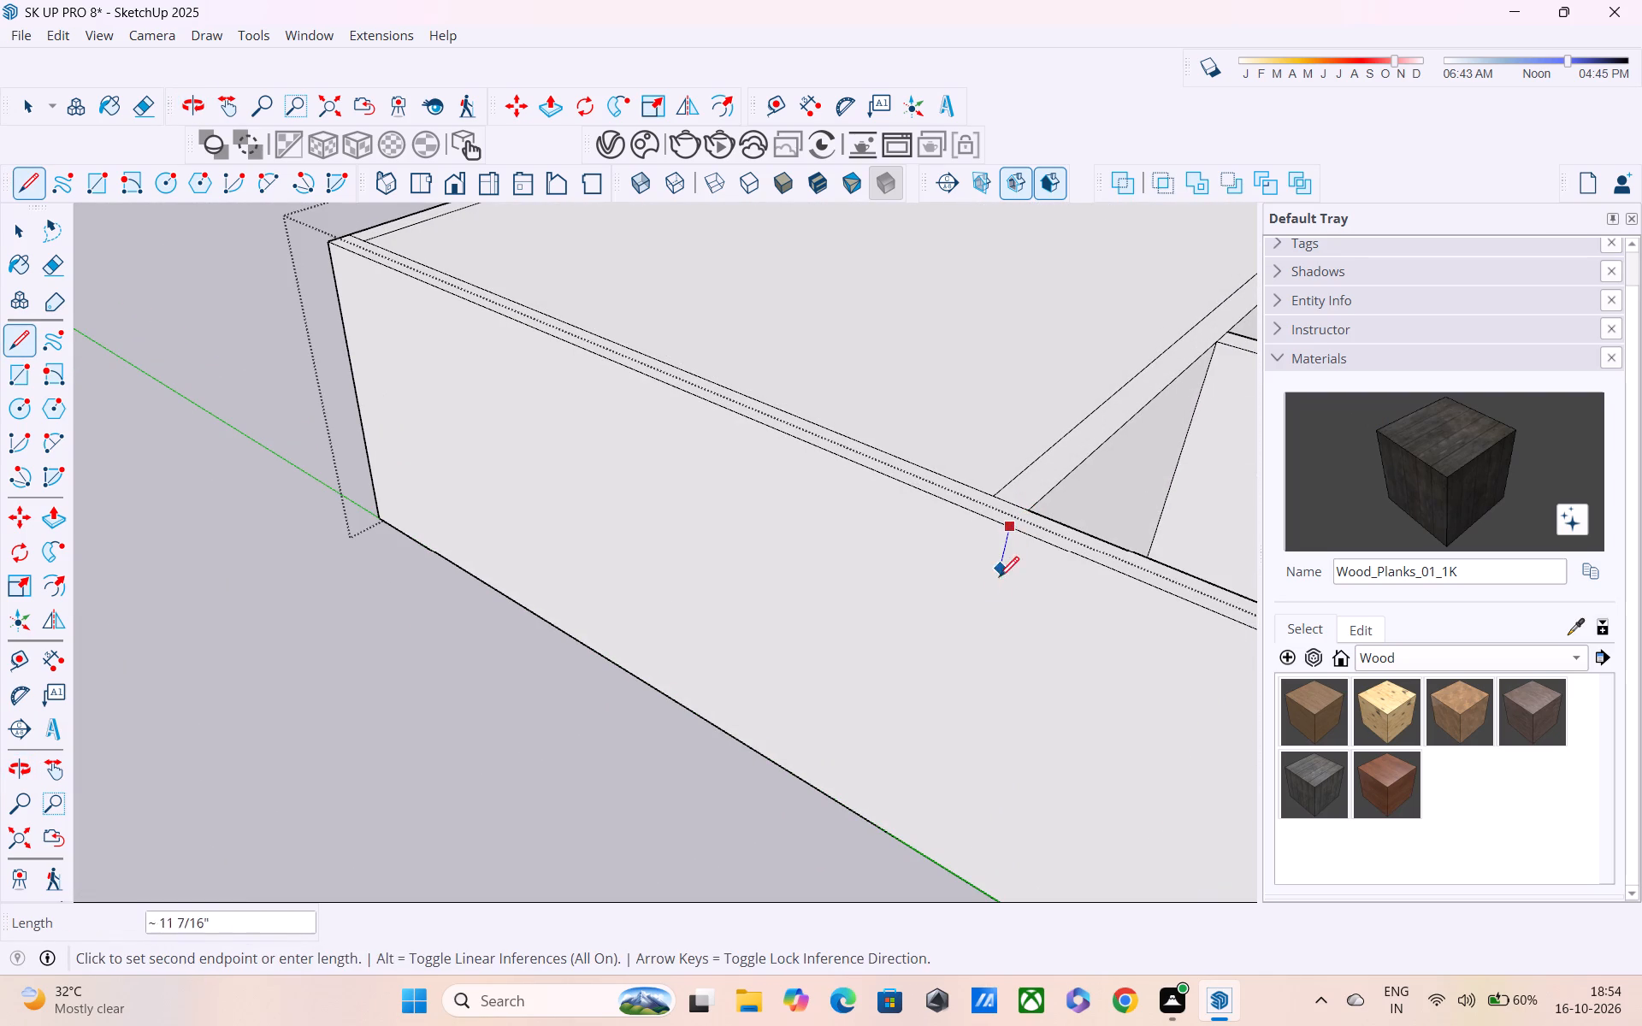
middle_click_drag(993, 636, 1008, 410)
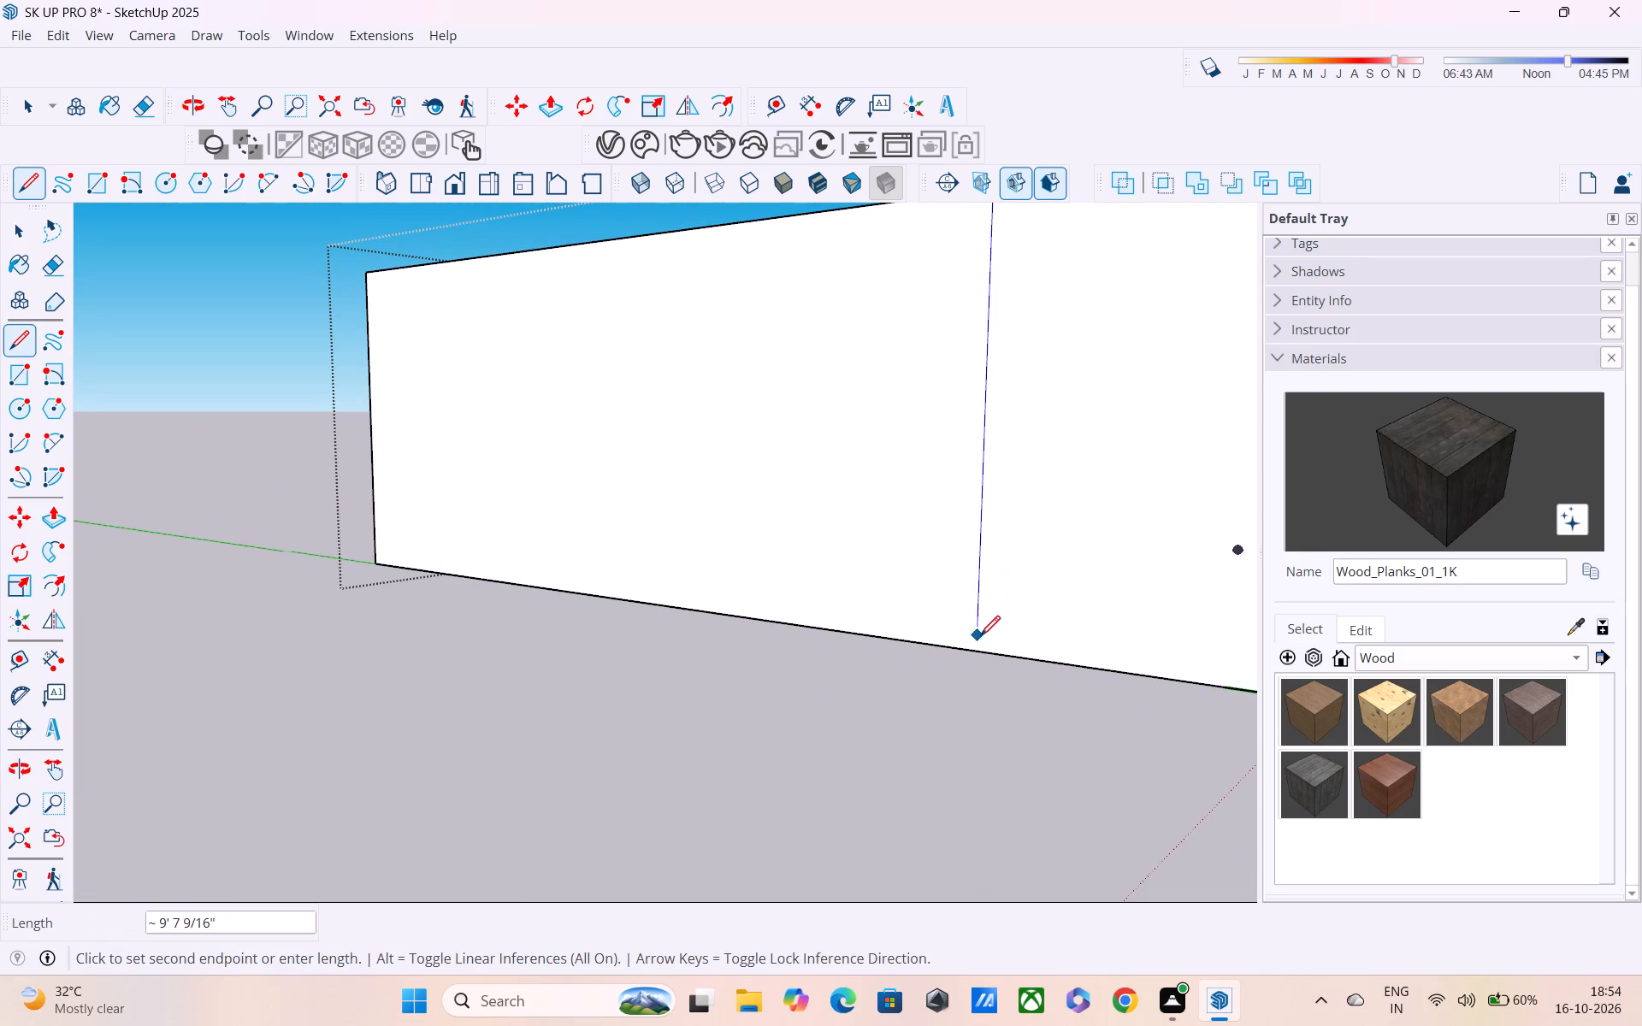
left_click(980, 646)
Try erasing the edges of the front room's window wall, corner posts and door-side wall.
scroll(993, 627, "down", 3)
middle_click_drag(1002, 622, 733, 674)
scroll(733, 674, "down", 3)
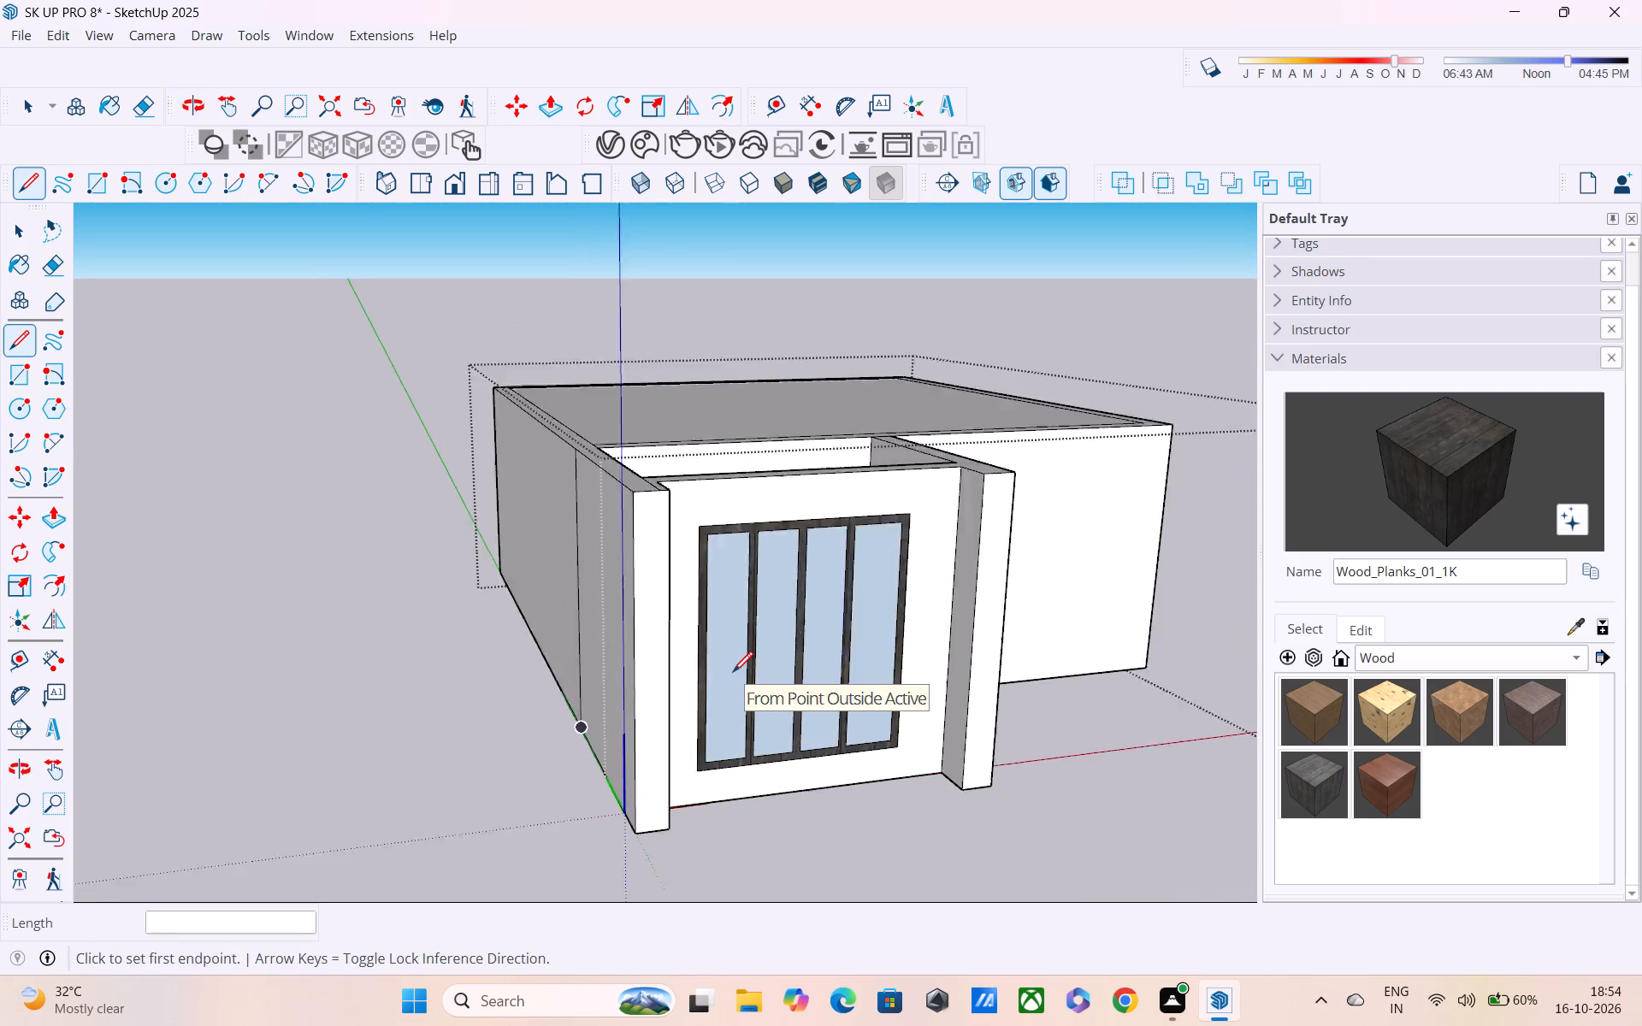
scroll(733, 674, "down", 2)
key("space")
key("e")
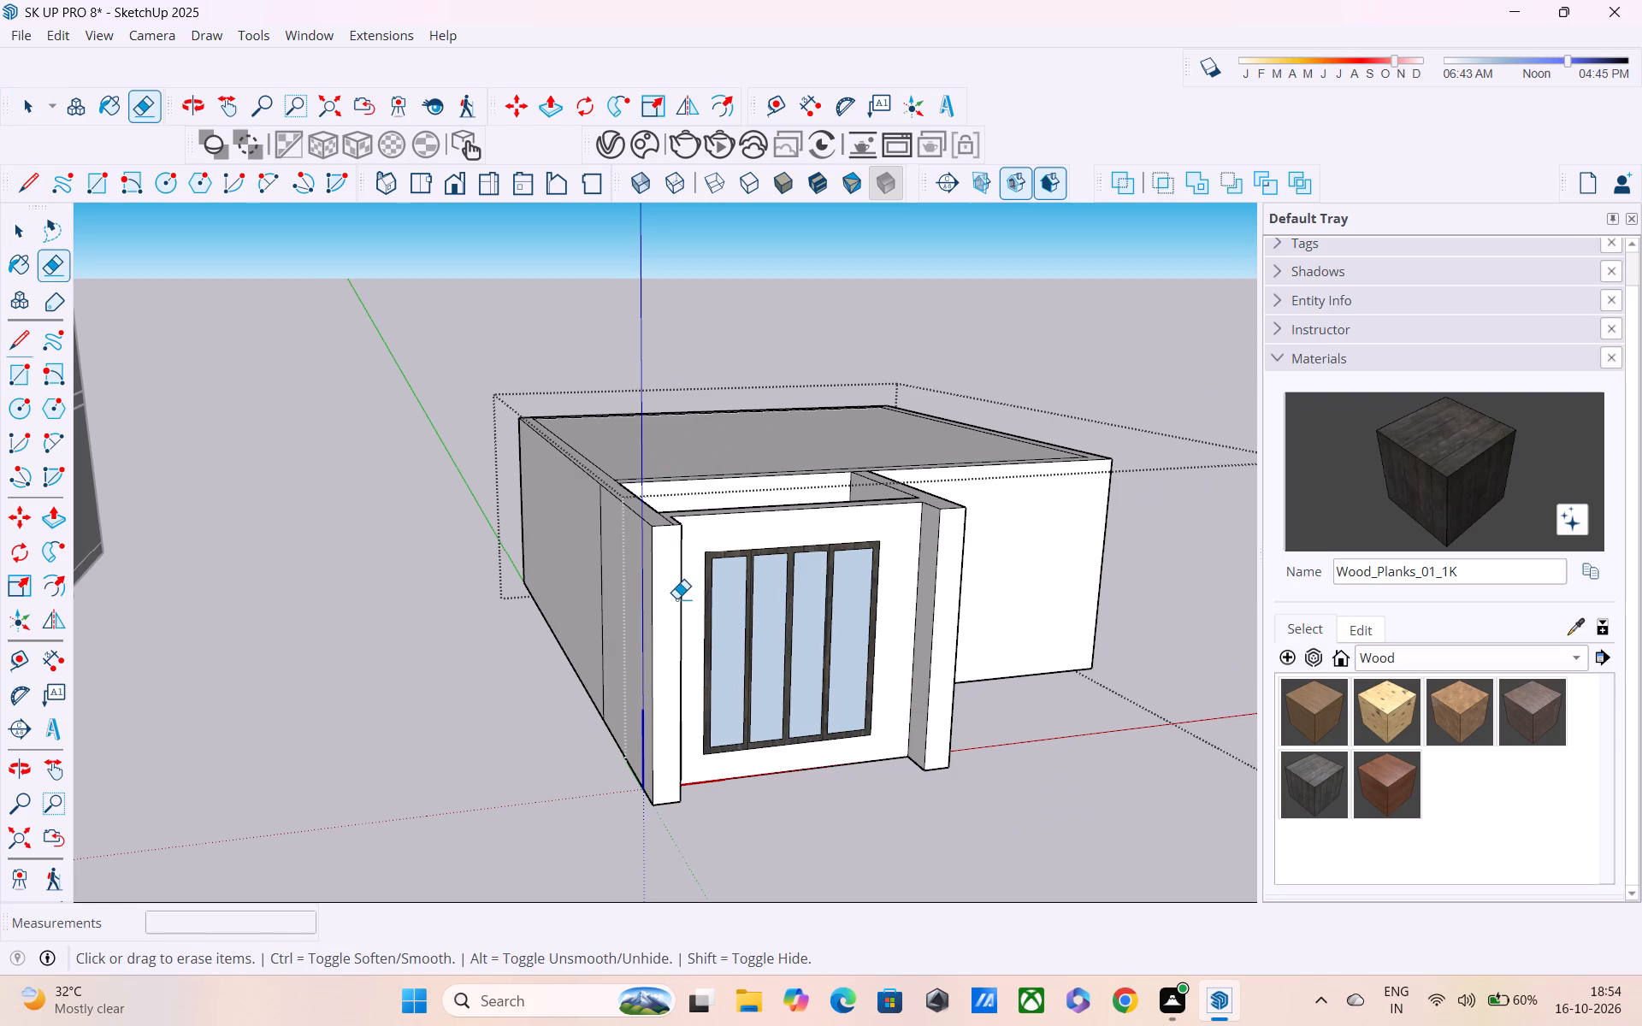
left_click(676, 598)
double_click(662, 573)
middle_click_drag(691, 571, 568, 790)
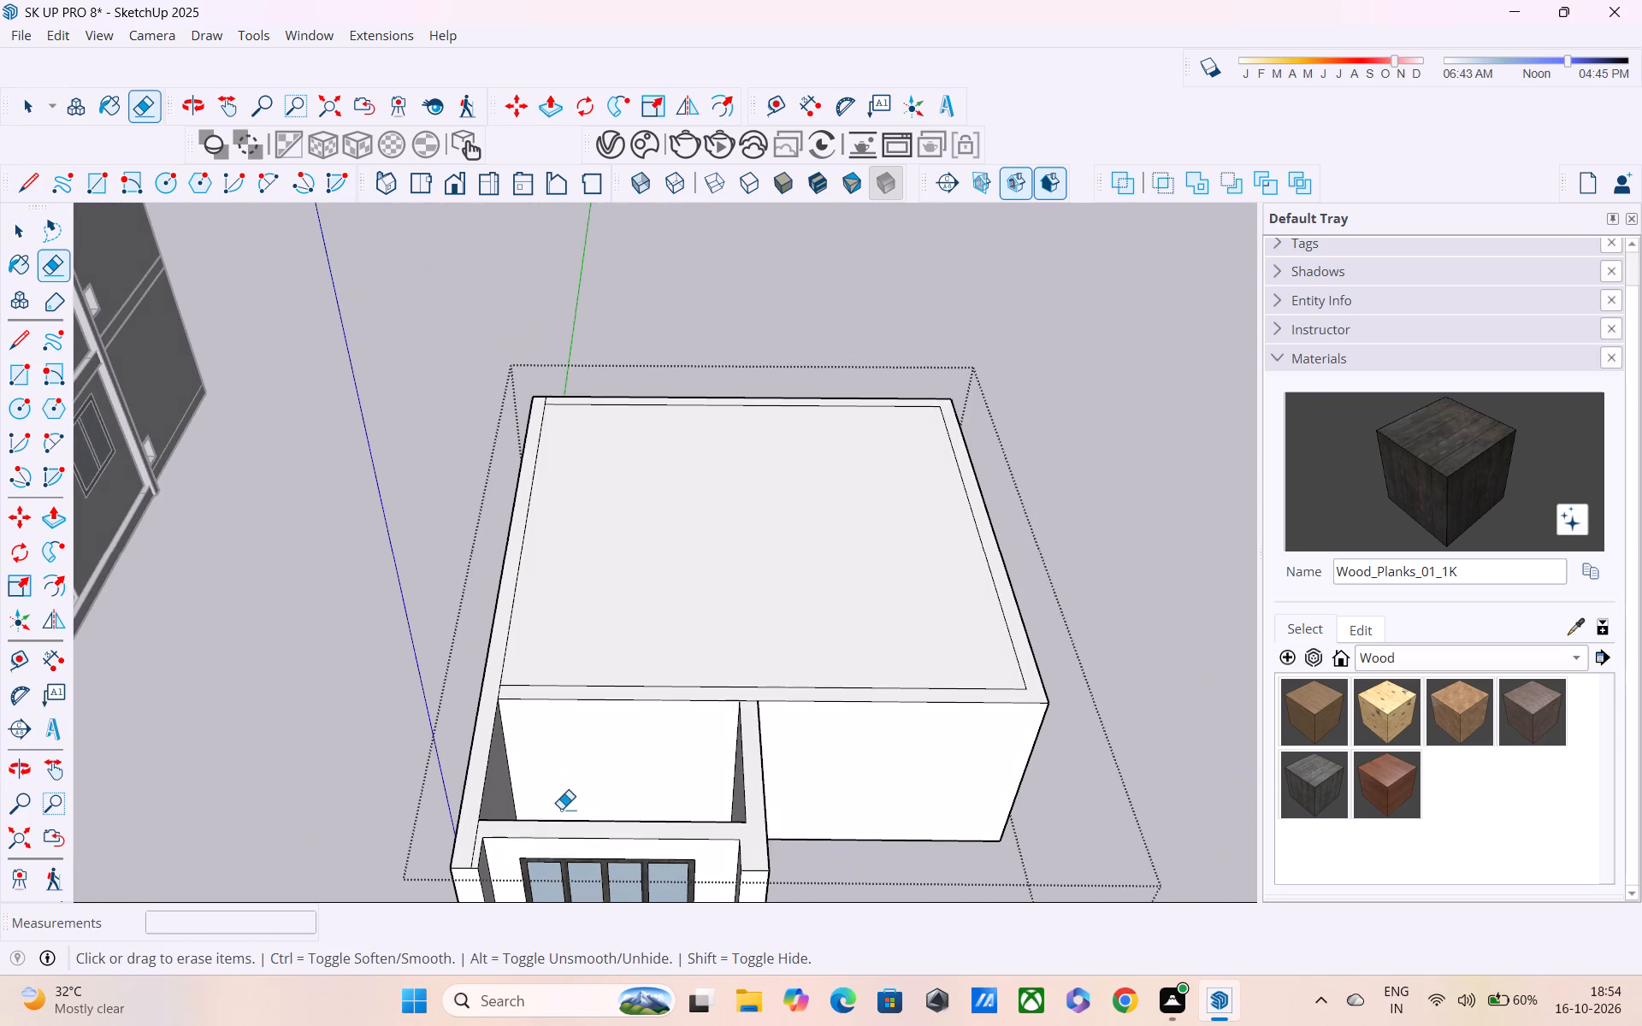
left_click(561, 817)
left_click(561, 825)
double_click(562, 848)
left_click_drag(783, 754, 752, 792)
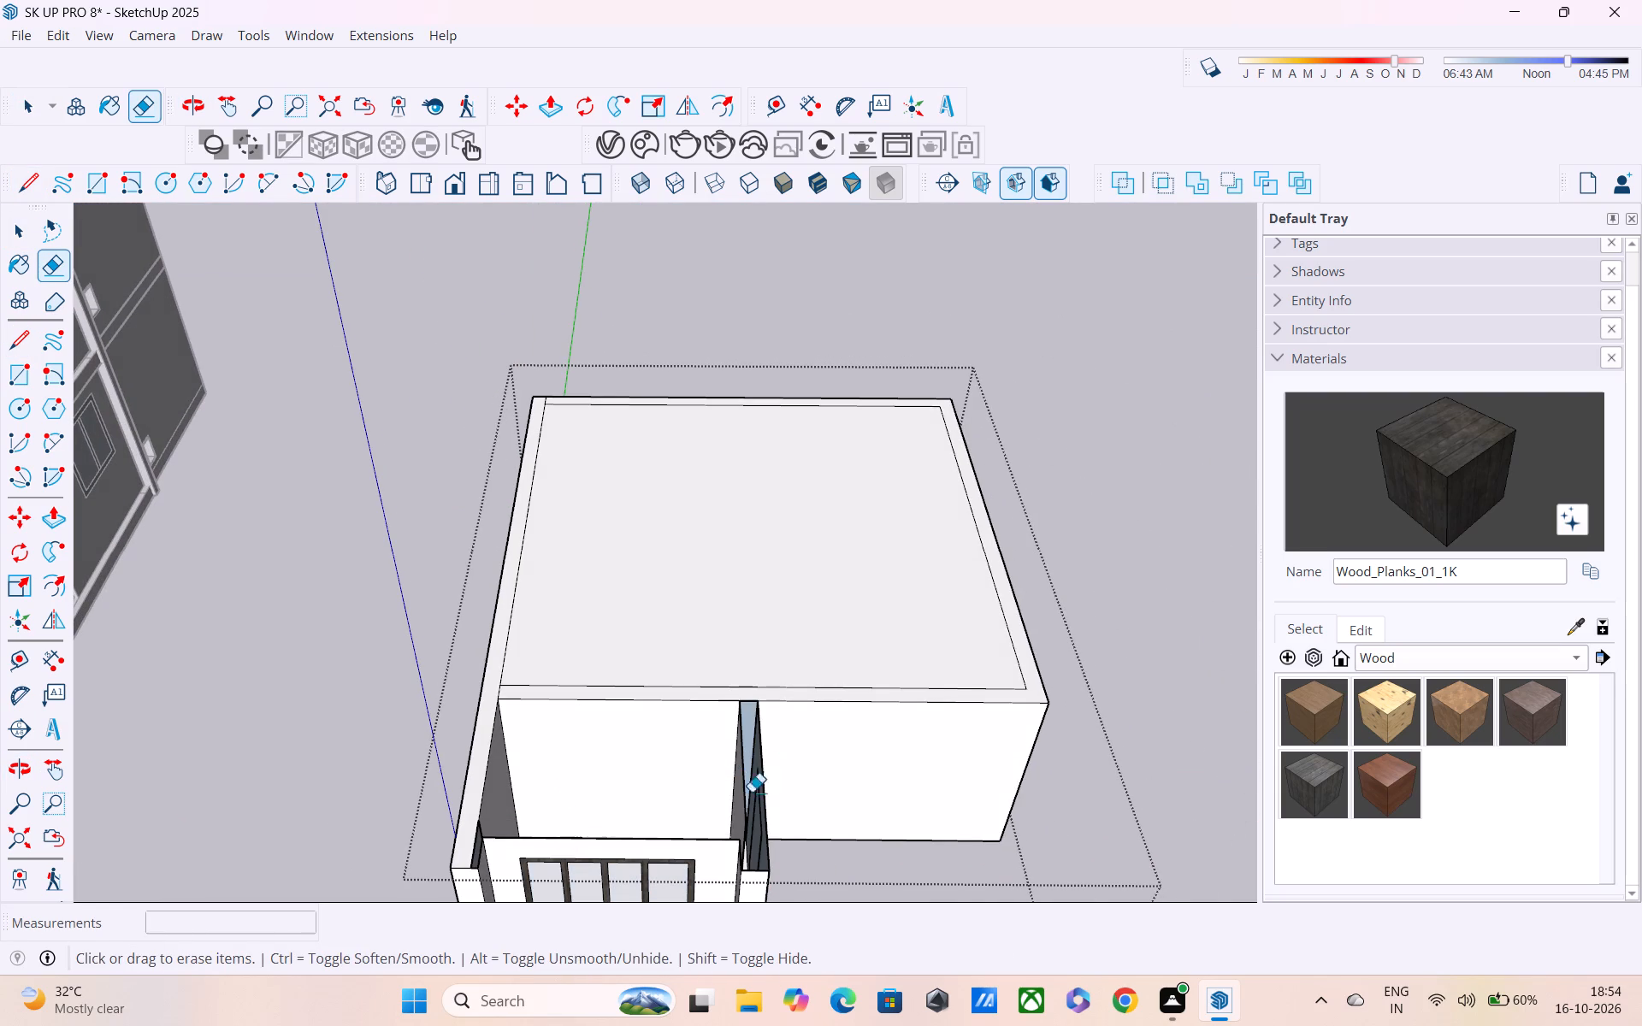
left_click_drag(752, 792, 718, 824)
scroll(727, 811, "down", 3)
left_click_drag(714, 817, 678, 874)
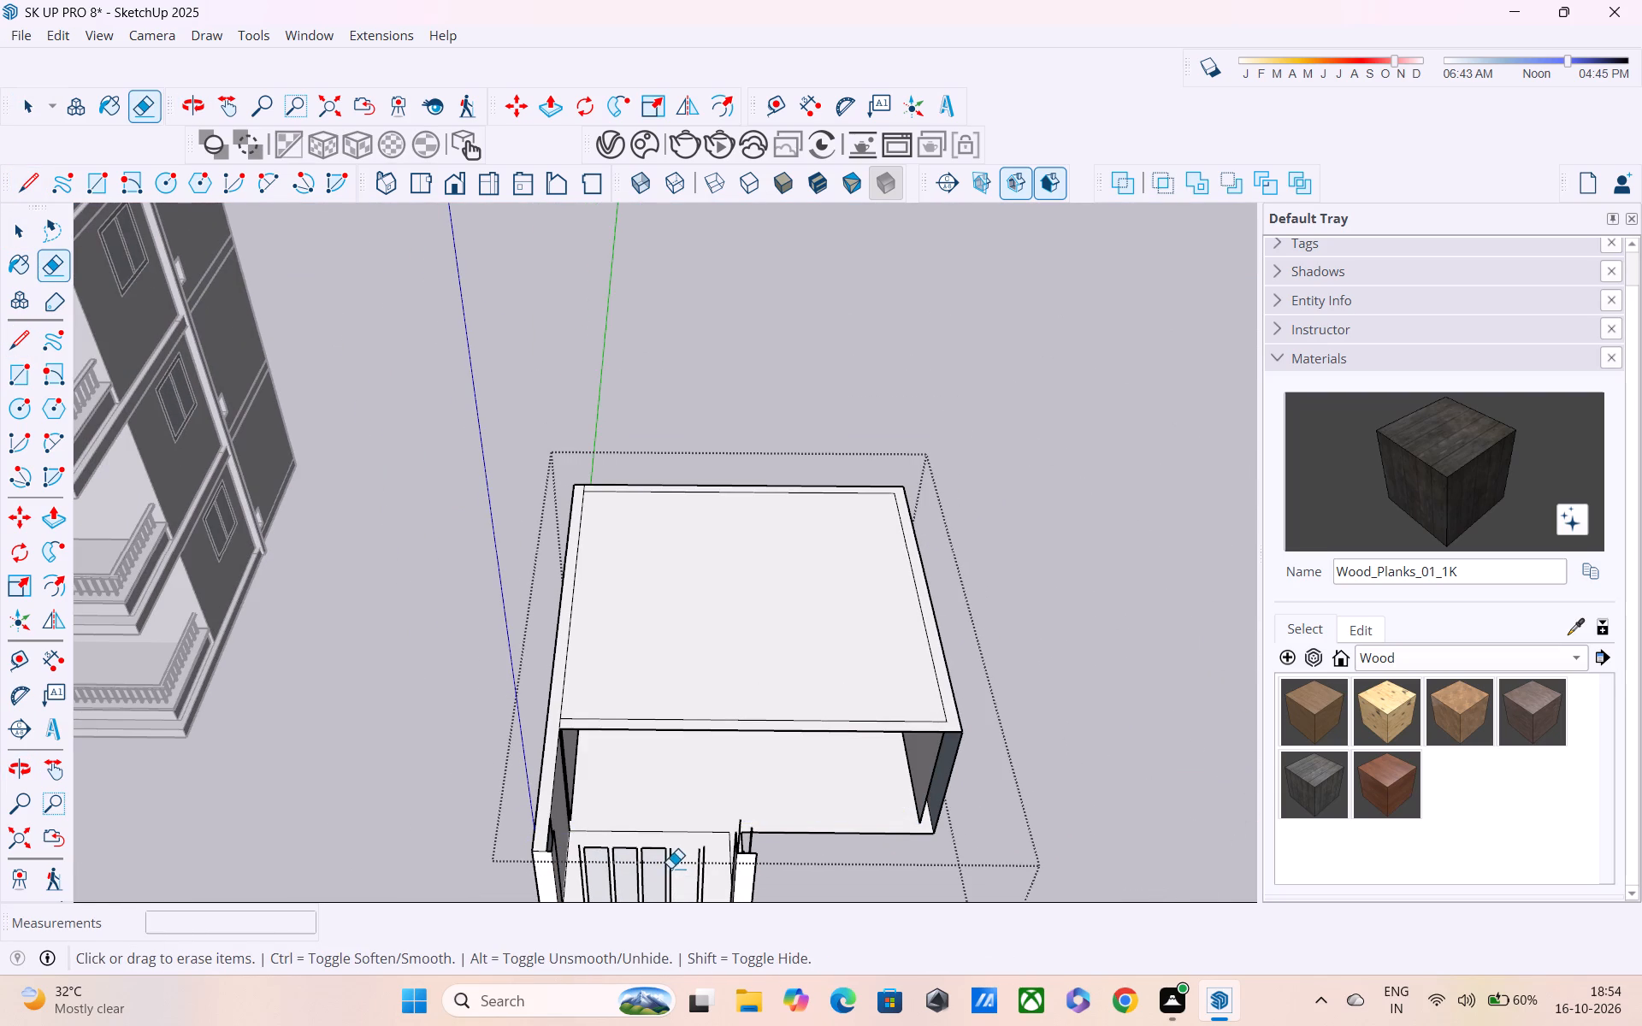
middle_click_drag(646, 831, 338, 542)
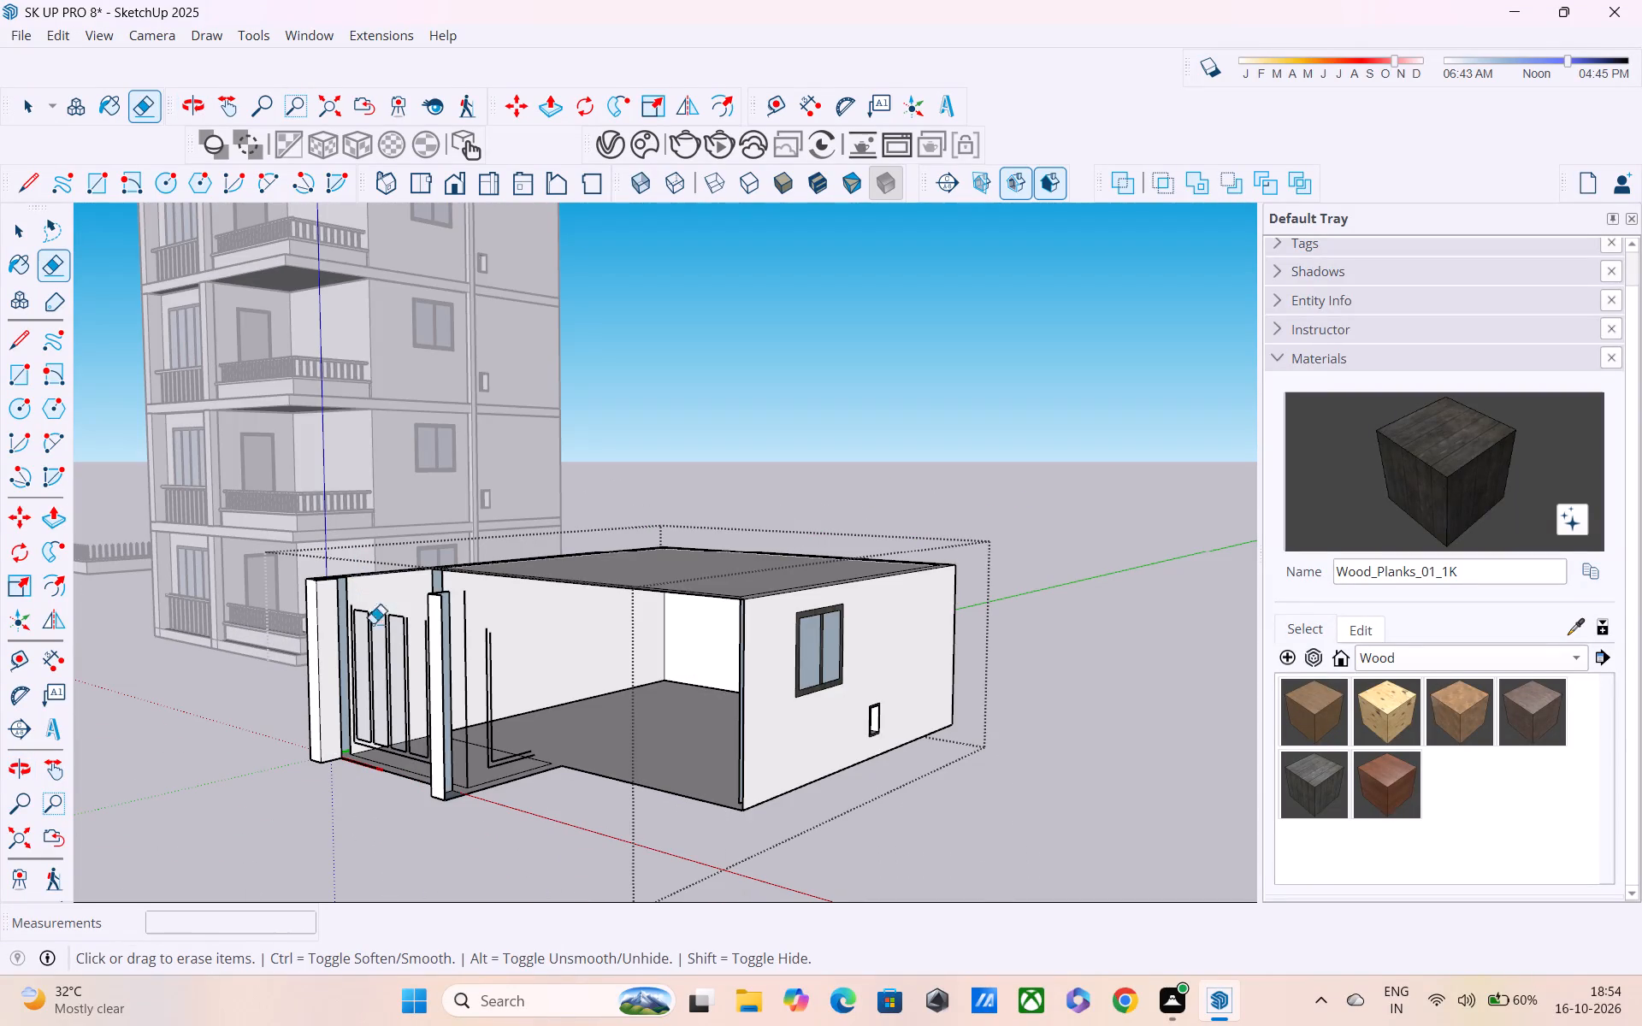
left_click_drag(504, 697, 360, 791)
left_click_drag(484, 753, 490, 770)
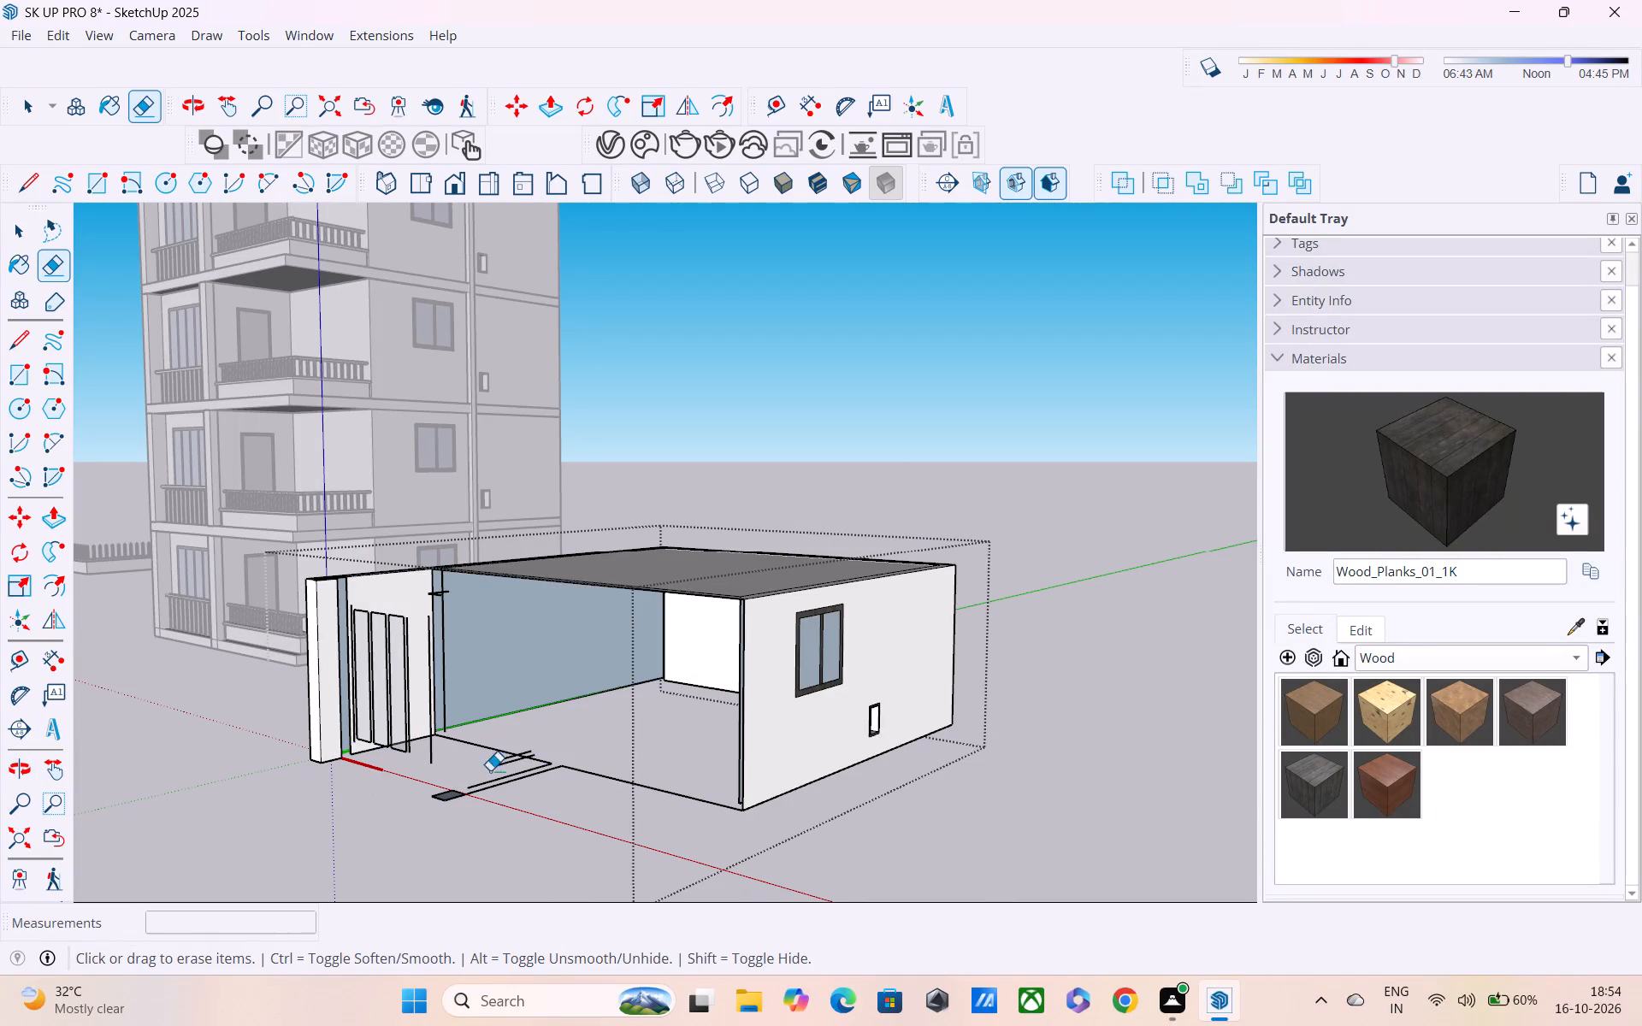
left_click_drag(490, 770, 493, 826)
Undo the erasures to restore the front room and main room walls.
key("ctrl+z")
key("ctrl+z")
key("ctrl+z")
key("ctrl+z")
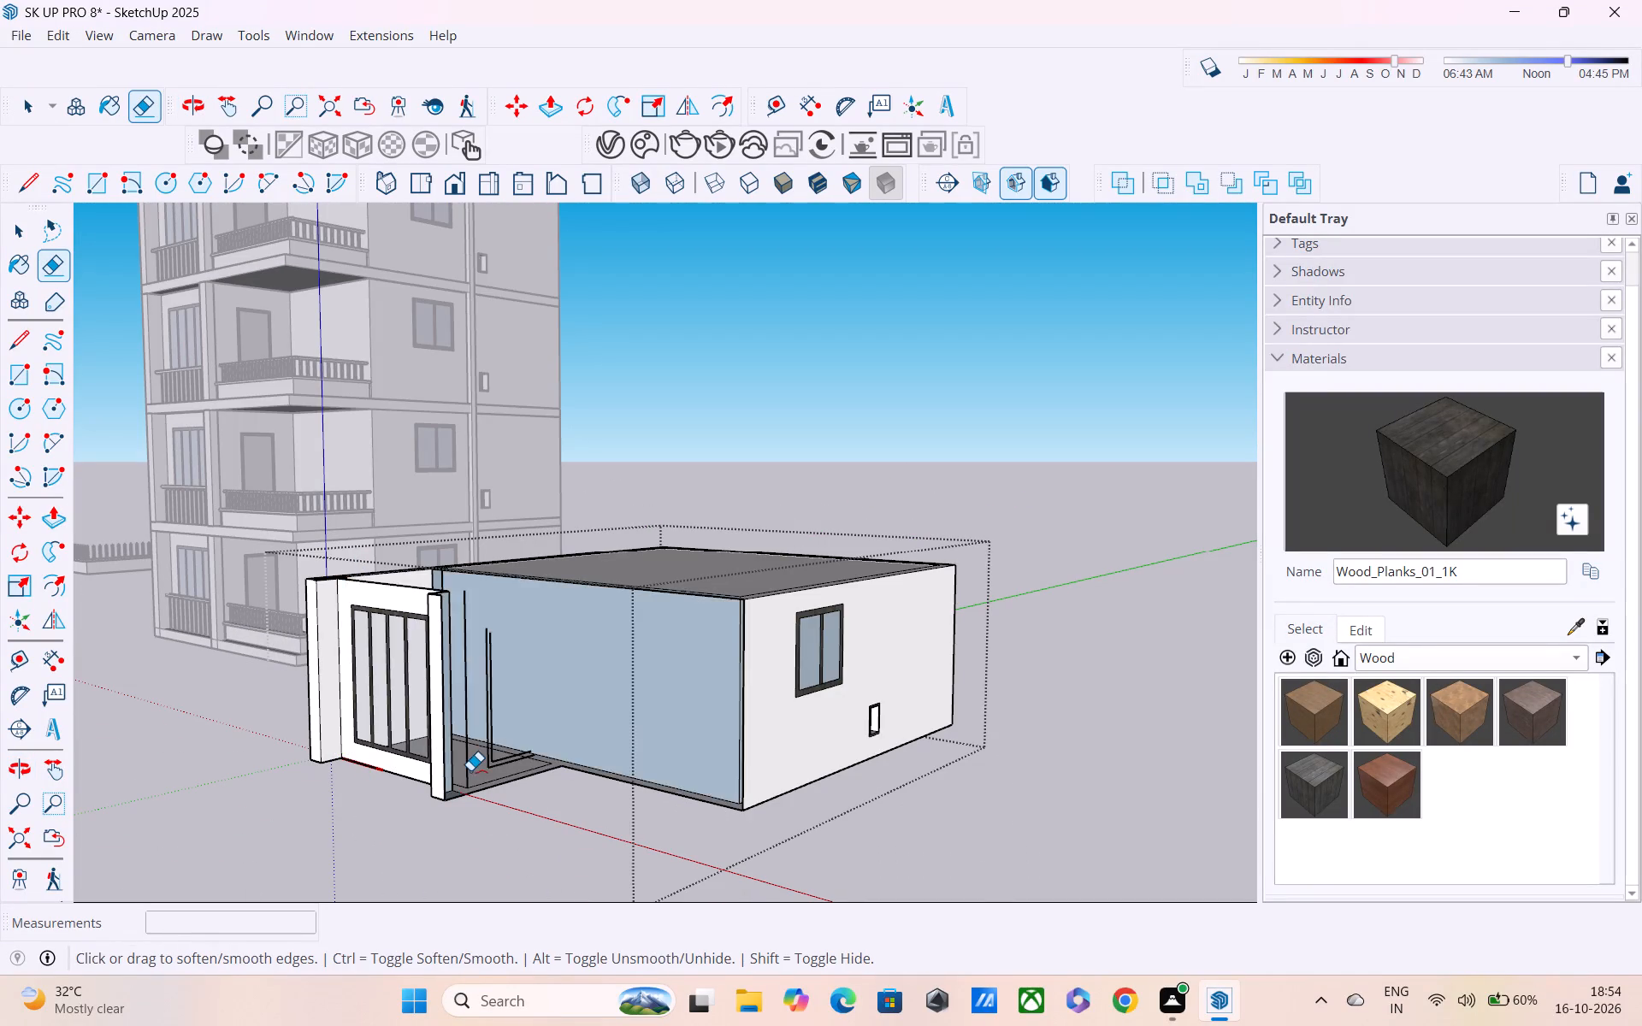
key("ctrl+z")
Soften the top edges of the door-side wall and its front corner post with the Eraser.
middle_click_drag(502, 659, 393, 833)
left_click(382, 817)
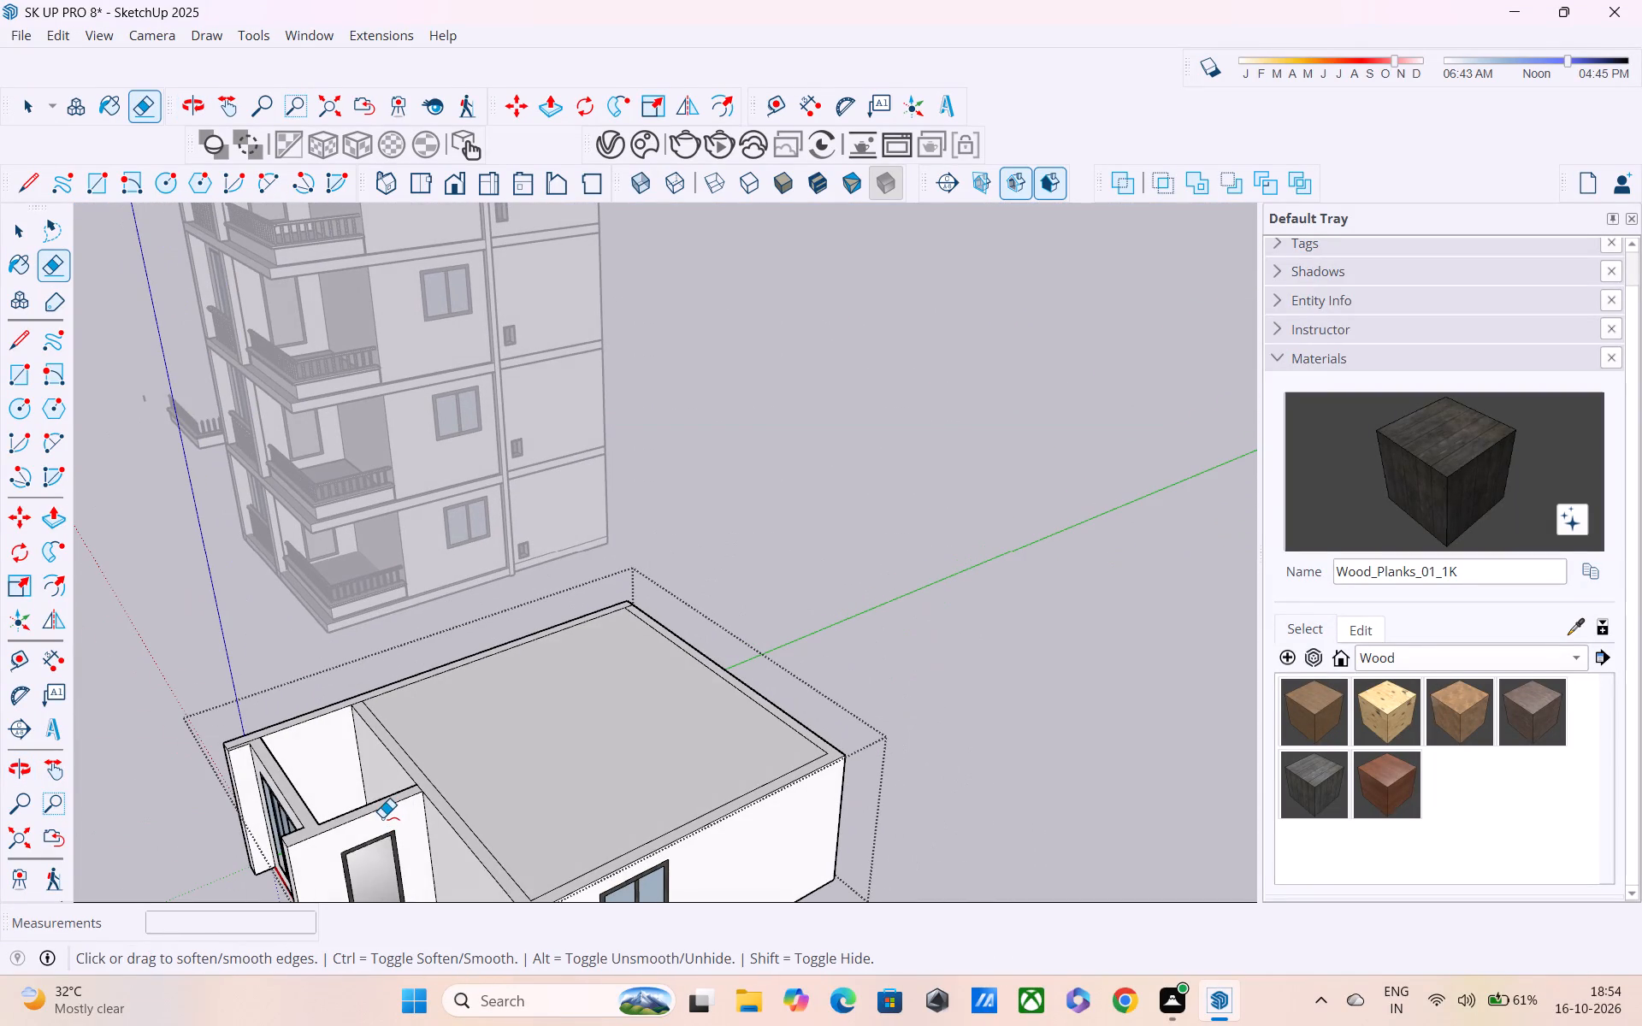
left_click(380, 814)
double_click(375, 806)
triple_click(379, 814)
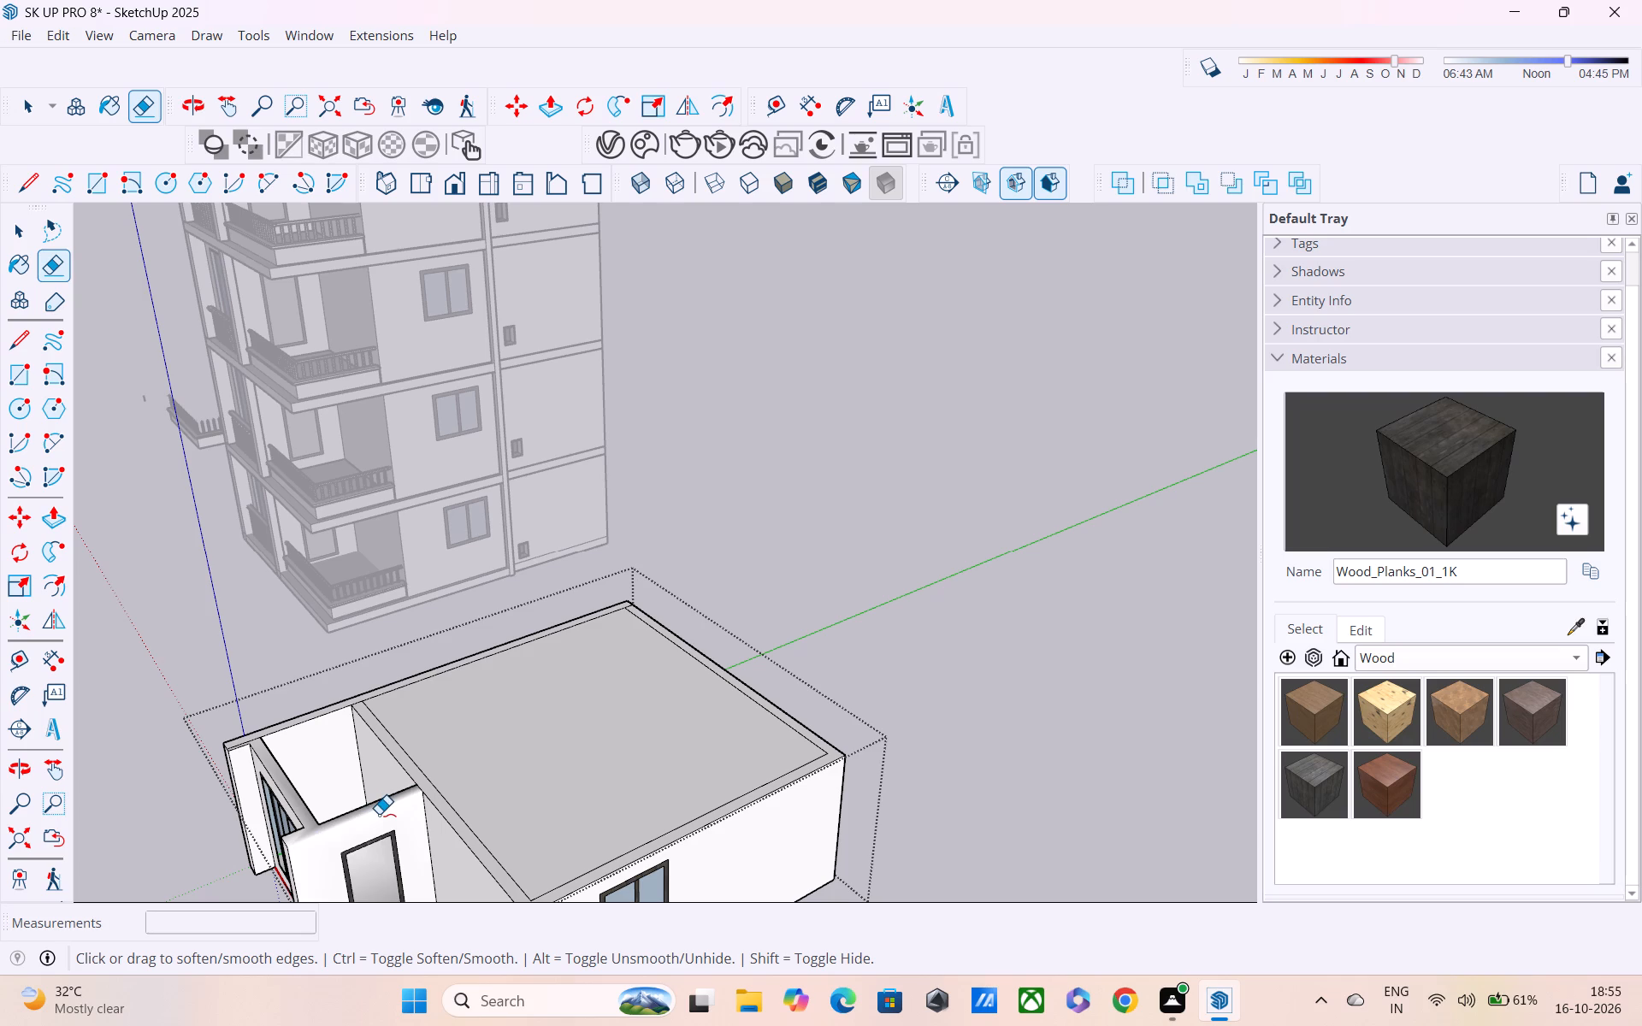
double_click(375, 809)
double_click(371, 803)
double_click(374, 812)
middle_click_drag(375, 825, 656, 649)
scroll(984, 532, "up", 4)
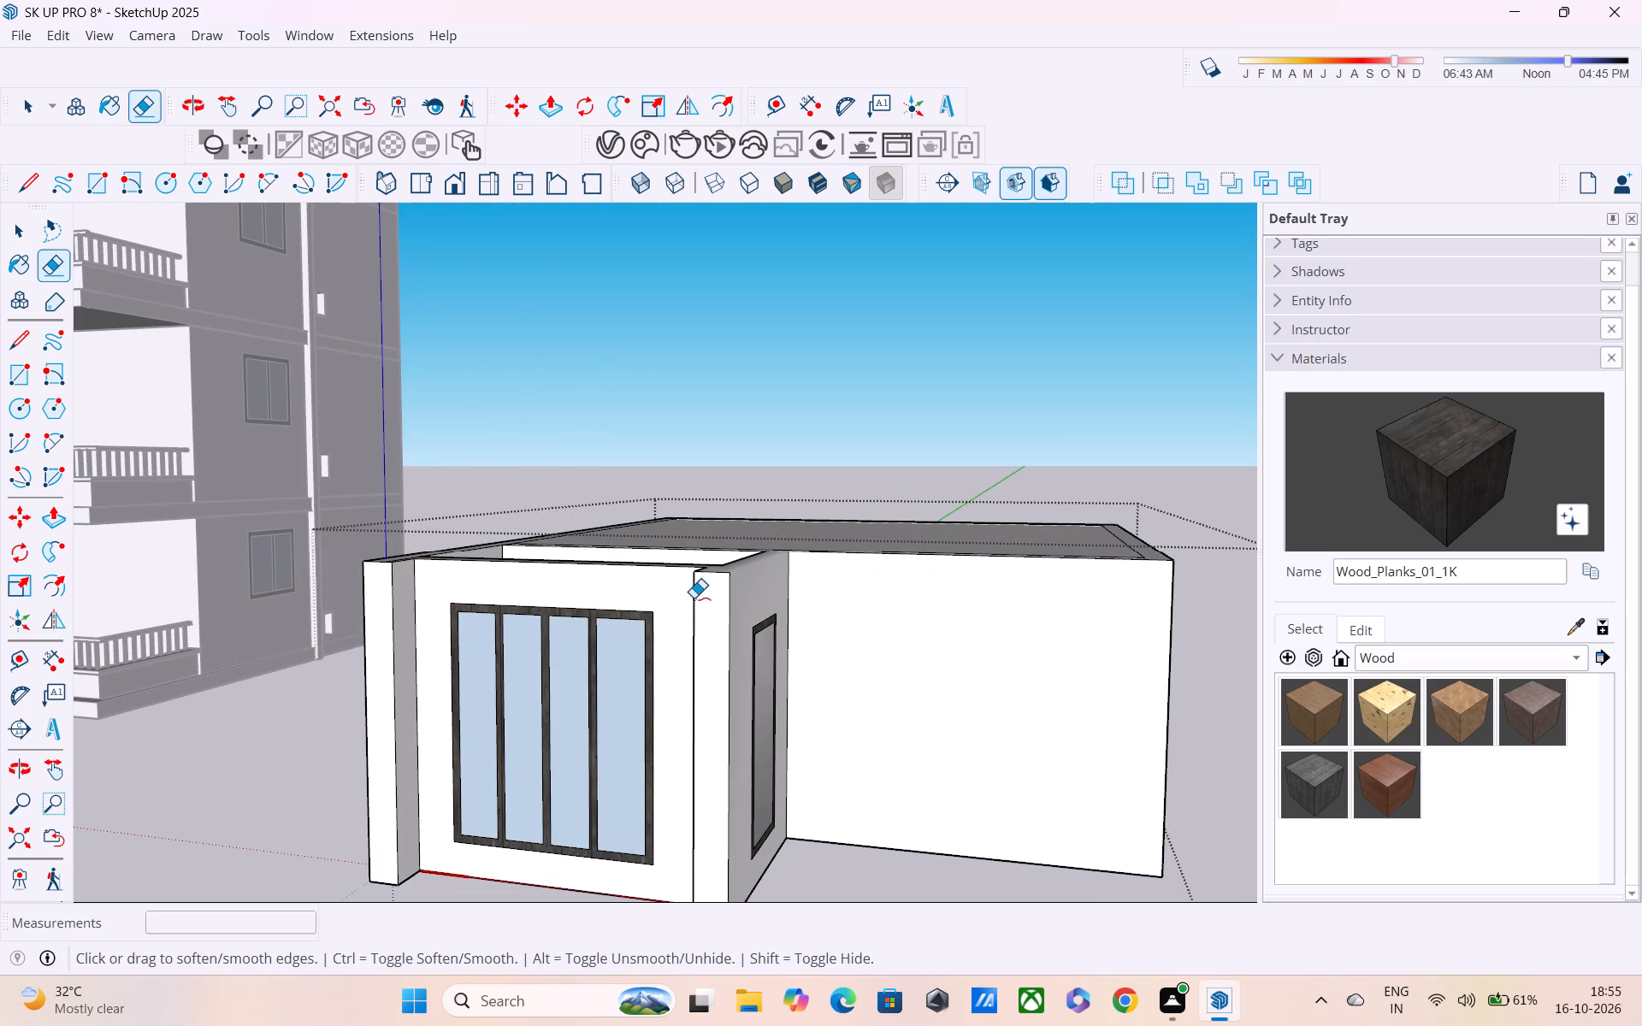
double_click(722, 581)
triple_click(723, 573)
left_click_drag(724, 576, 743, 622)
Soften the remaining top edges of the window wall and its junction with the door-side corner post.
middle_click_drag(735, 603, 766, 688)
scroll(766, 689, "down", 1)
scroll(771, 694, "up", 4)
left_click(790, 716)
left_click(790, 722)
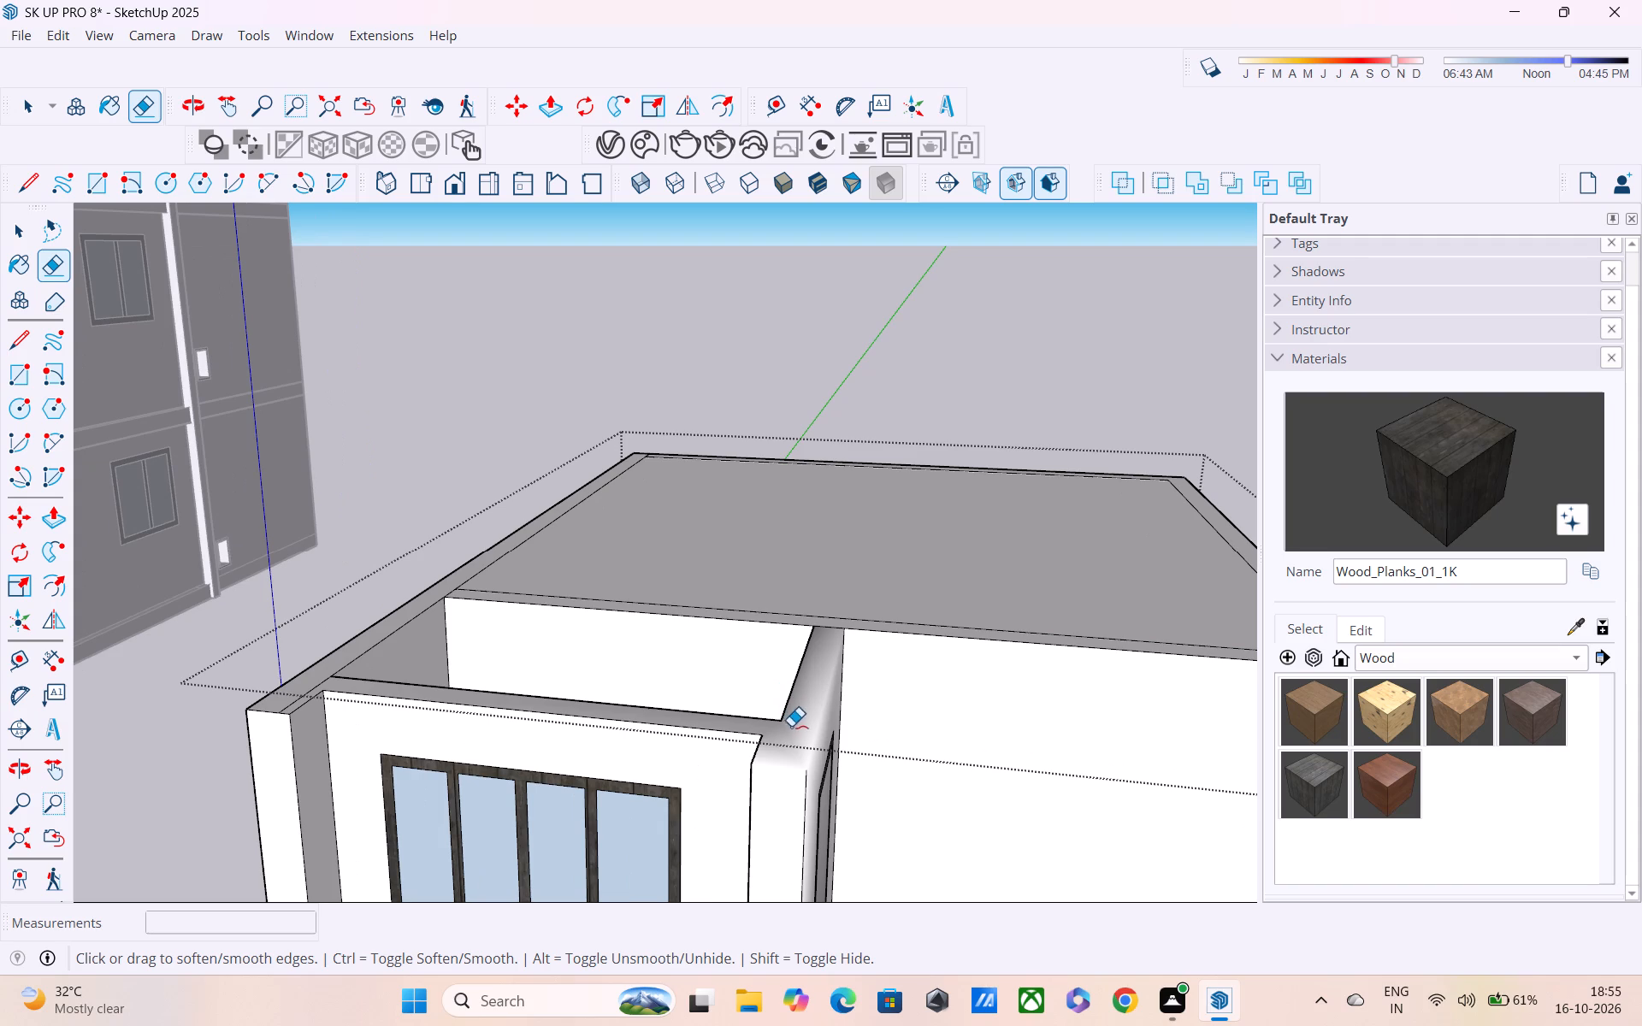
left_click(781, 758)
double_click(773, 763)
left_click_drag(710, 712, 735, 771)
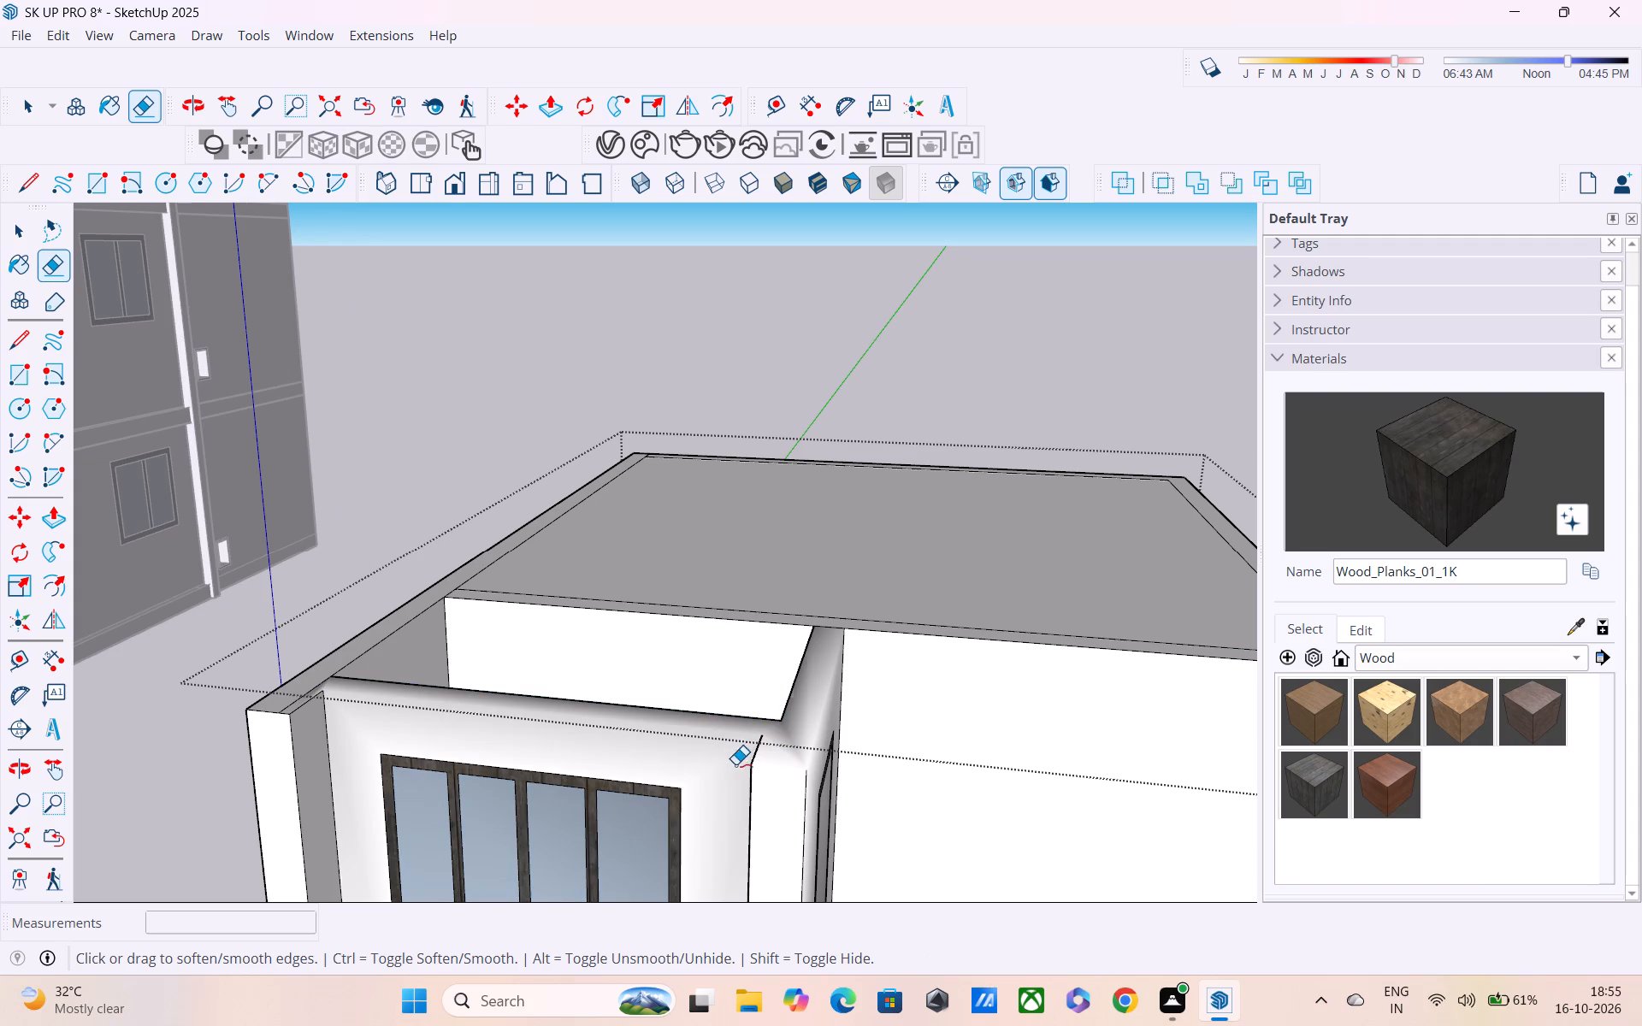
left_click_drag(763, 715, 814, 794)
left_click_drag(817, 740, 769, 816)
middle_click_drag(813, 730, 419, 654)
left_click_drag(723, 801, 759, 877)
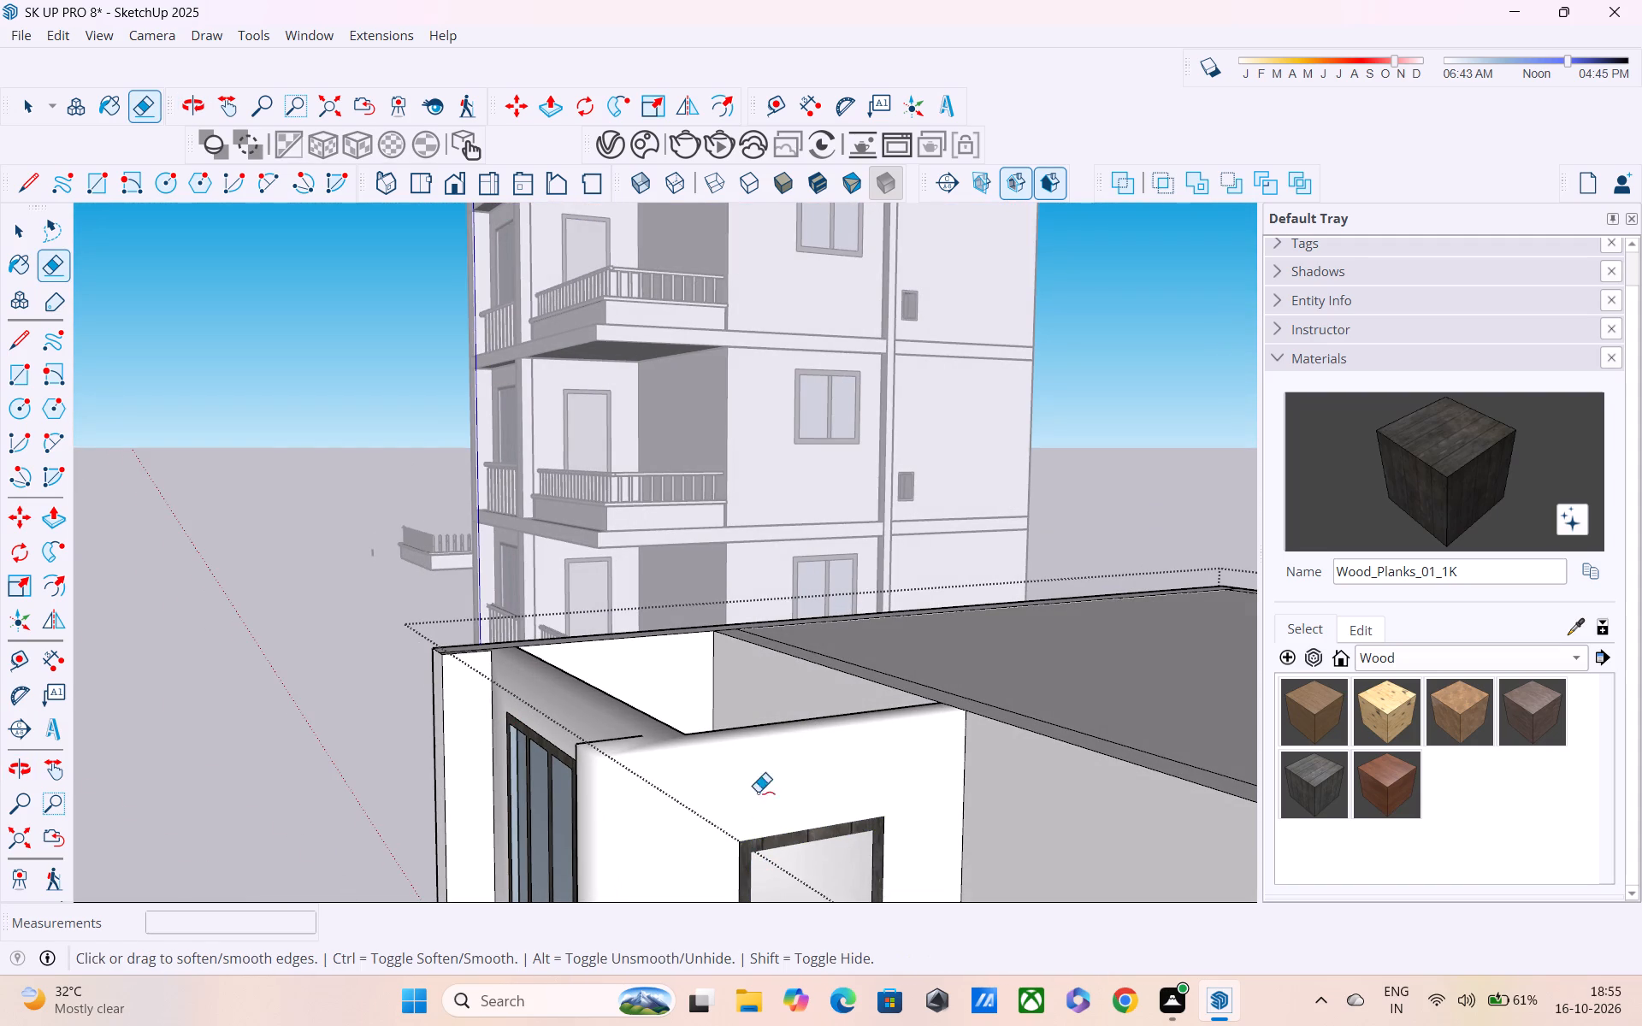
left_click_drag(718, 716, 740, 869)
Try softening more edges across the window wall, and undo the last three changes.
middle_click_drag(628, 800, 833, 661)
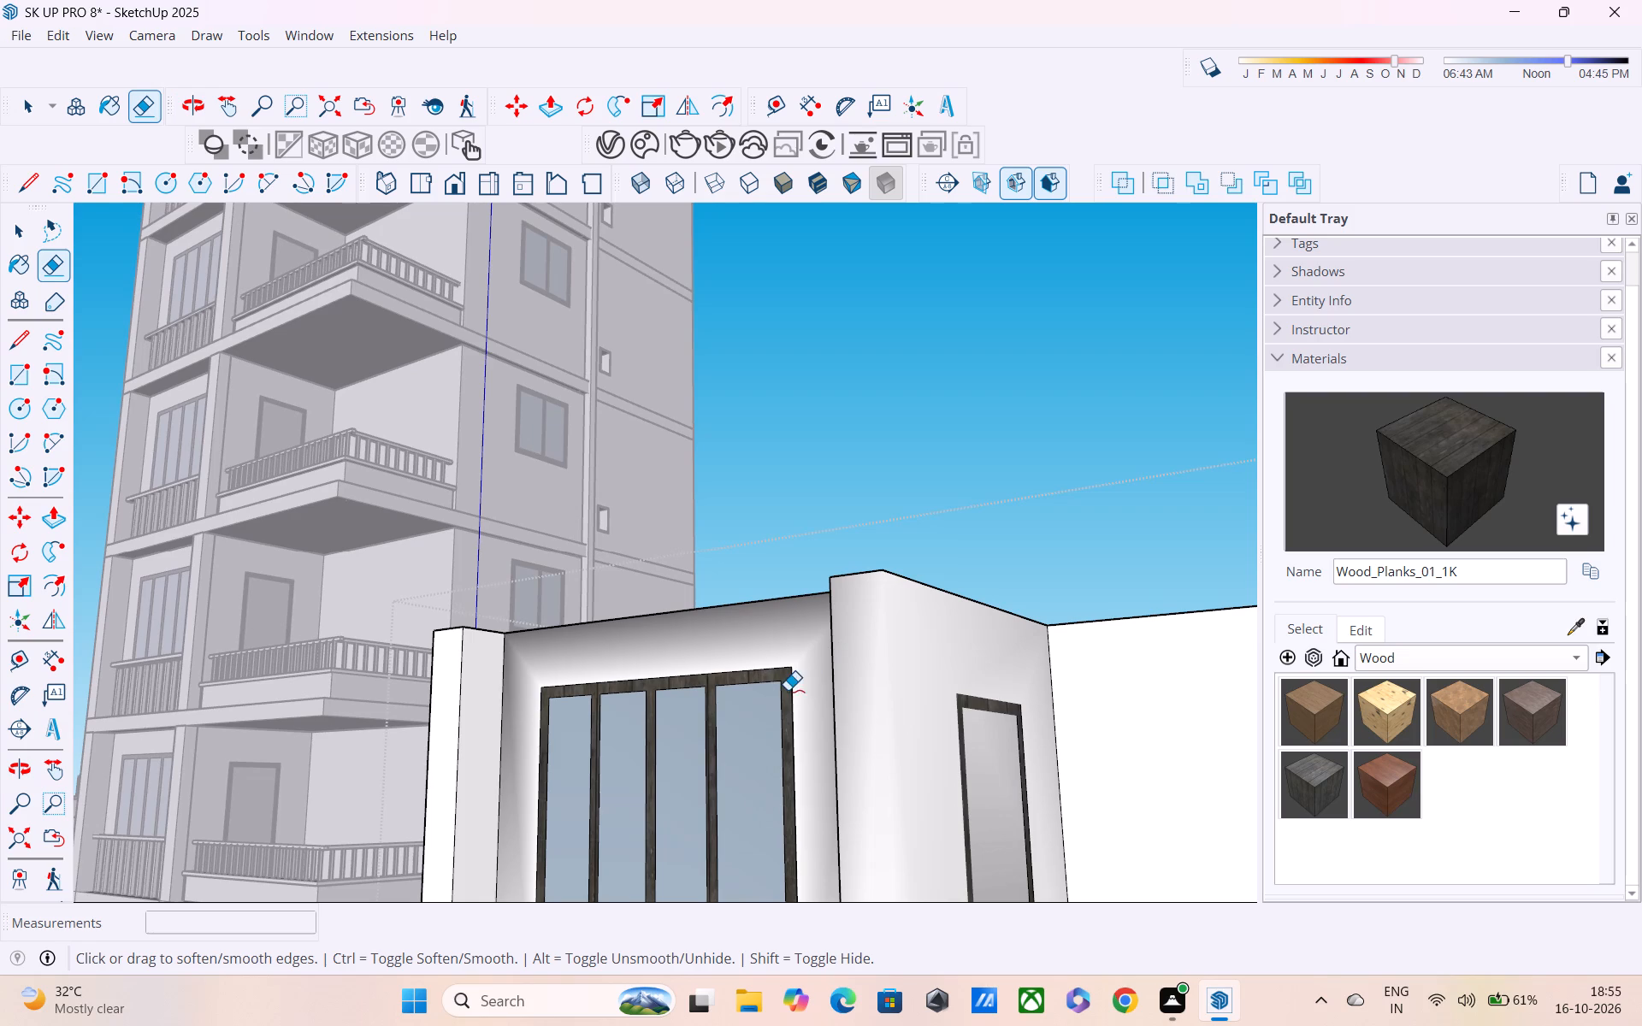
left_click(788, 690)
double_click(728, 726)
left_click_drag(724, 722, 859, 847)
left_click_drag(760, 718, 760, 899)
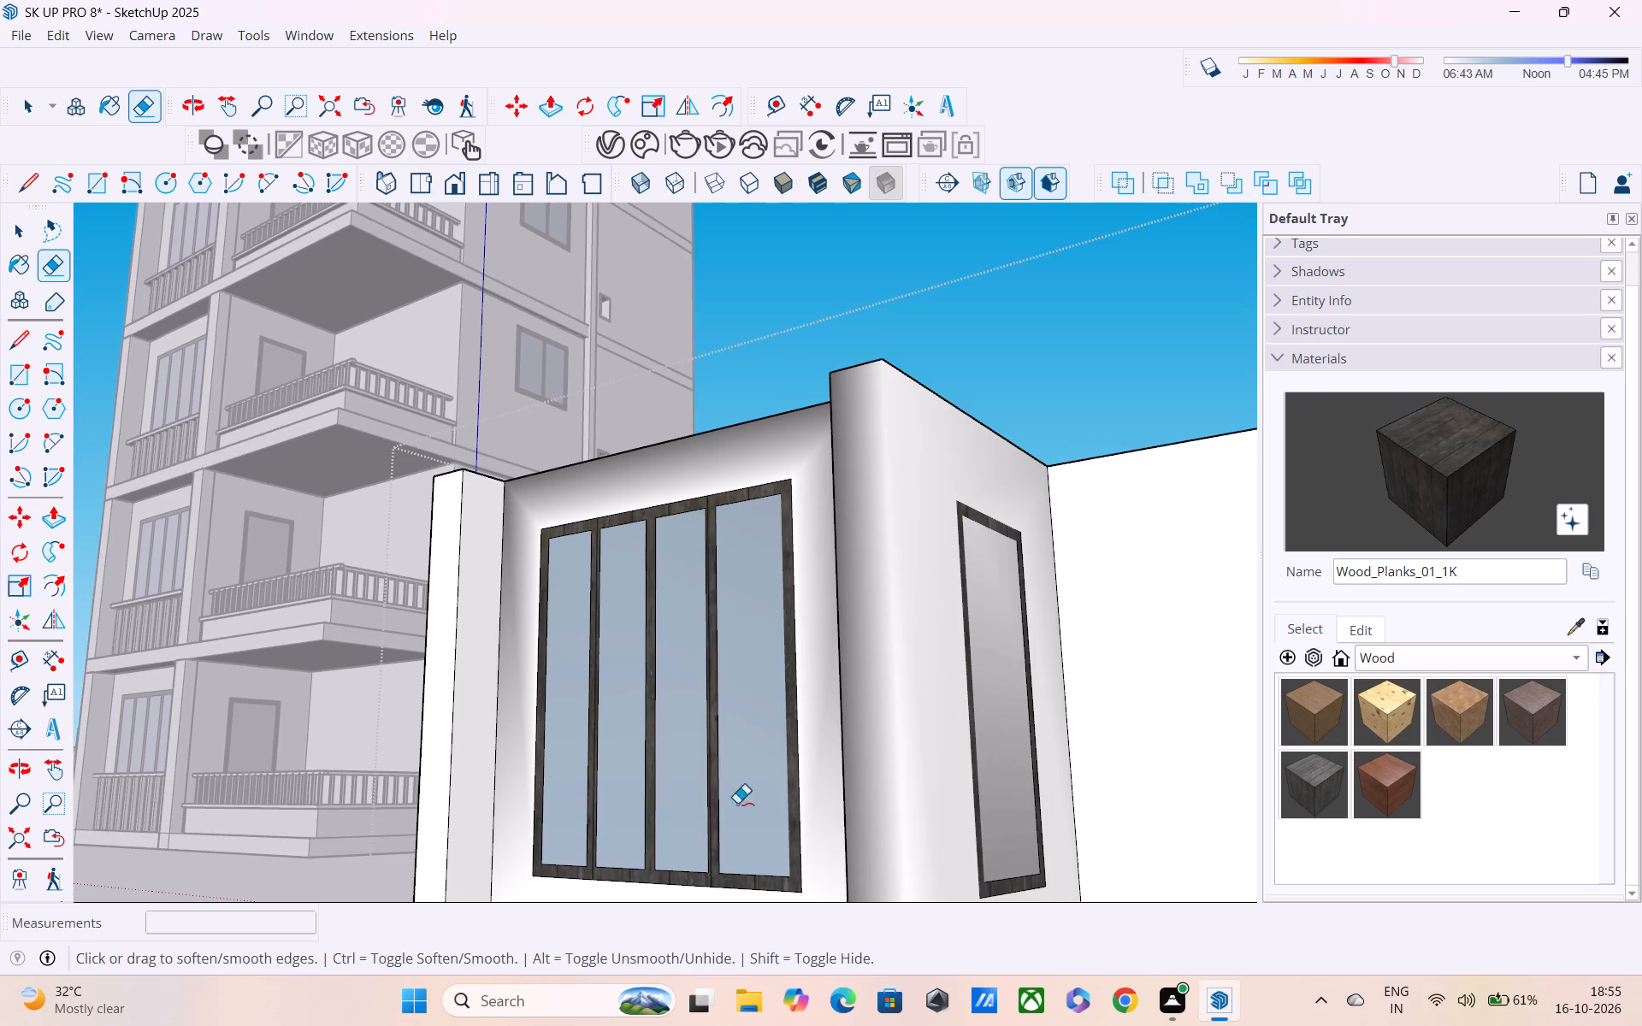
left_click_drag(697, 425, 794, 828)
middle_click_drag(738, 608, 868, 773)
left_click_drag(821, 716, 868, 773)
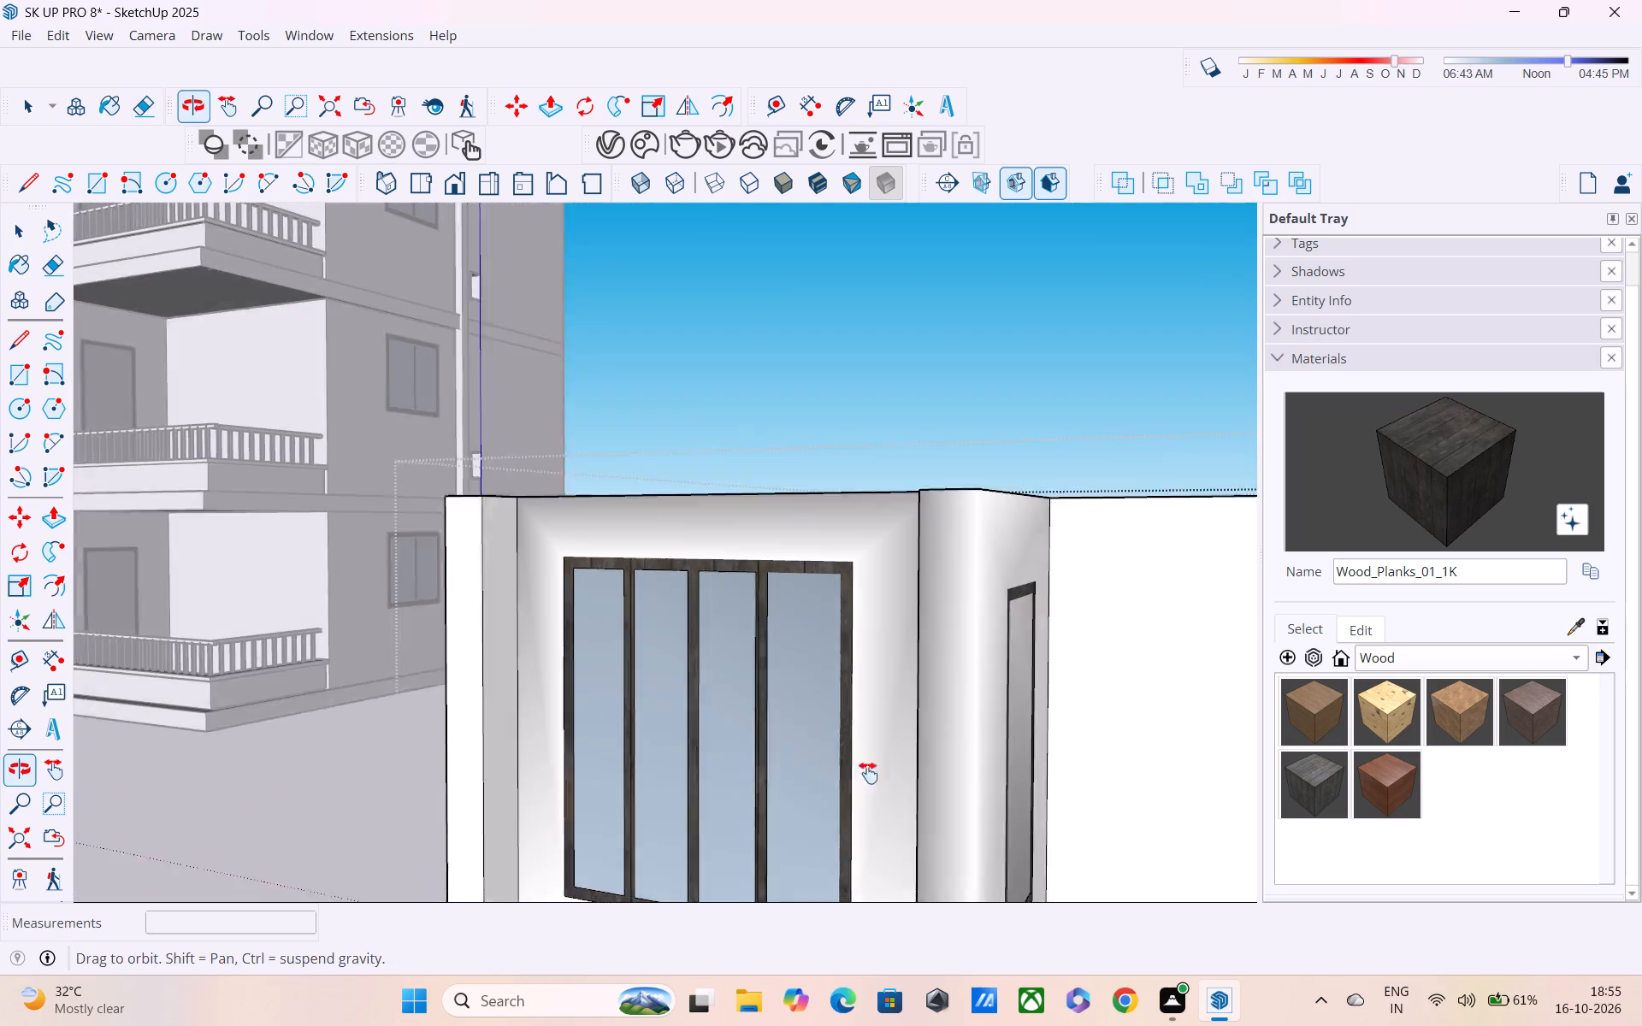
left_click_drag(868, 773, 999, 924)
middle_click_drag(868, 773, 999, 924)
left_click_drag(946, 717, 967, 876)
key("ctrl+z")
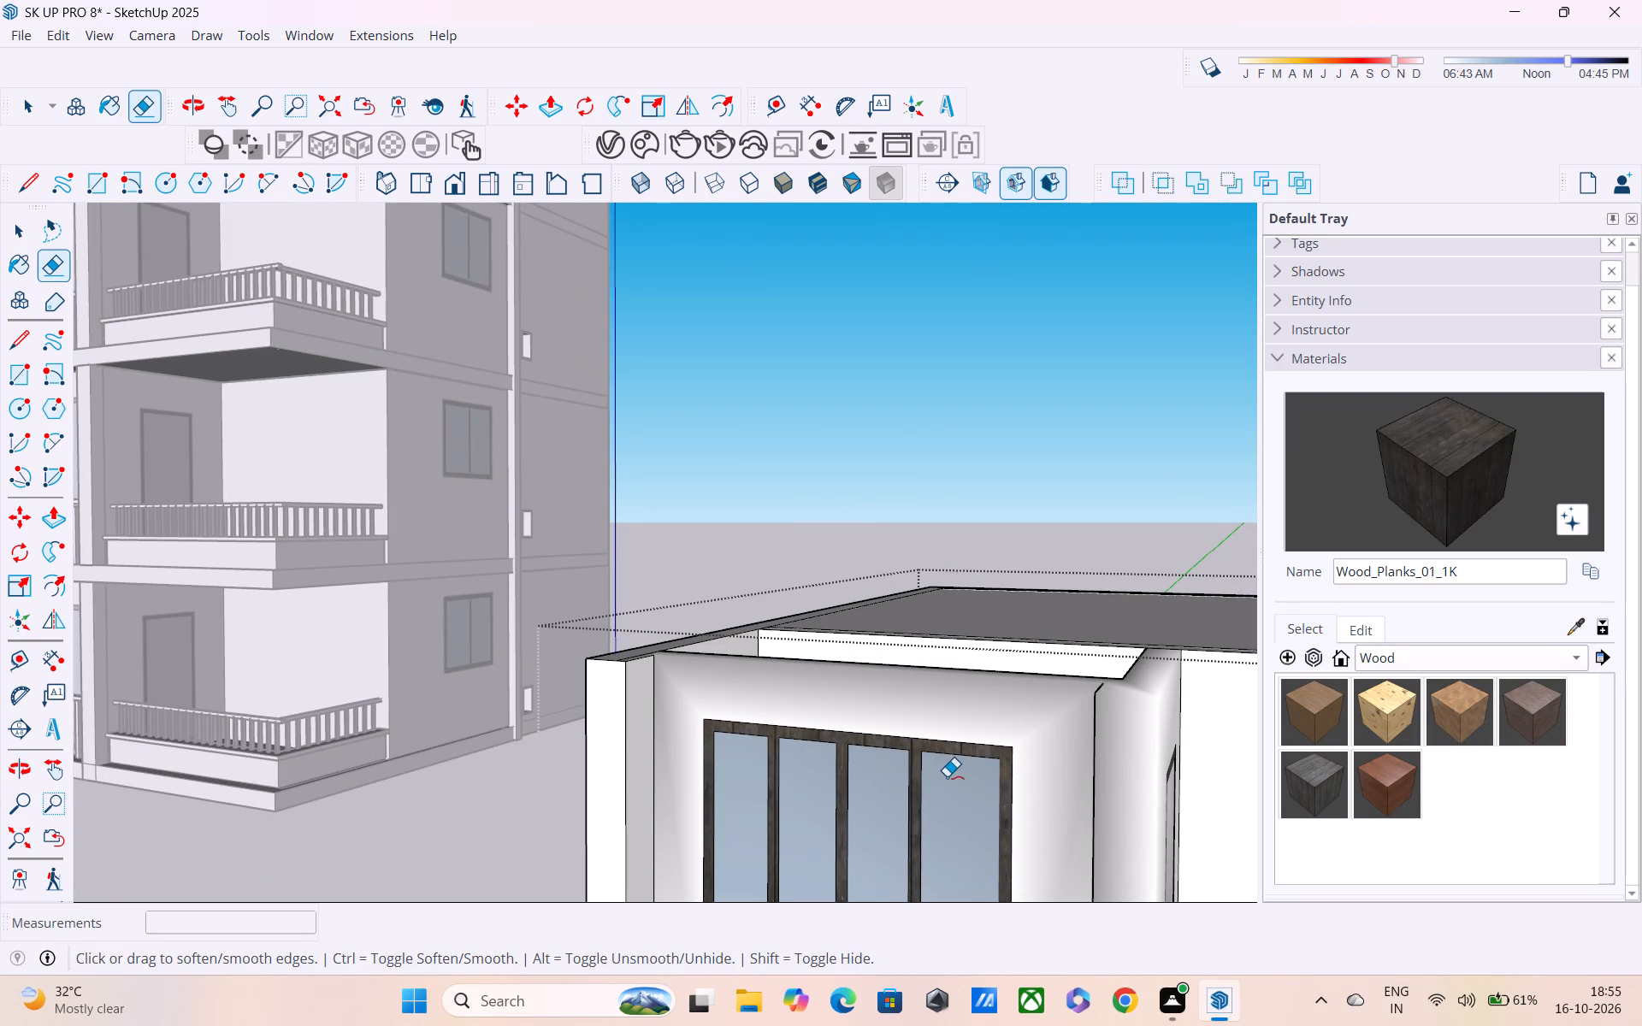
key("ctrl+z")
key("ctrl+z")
Select the connected softened surface of the front room's window and door-side walls and delete it.
key("space")
key("space")
double_click(902, 702)
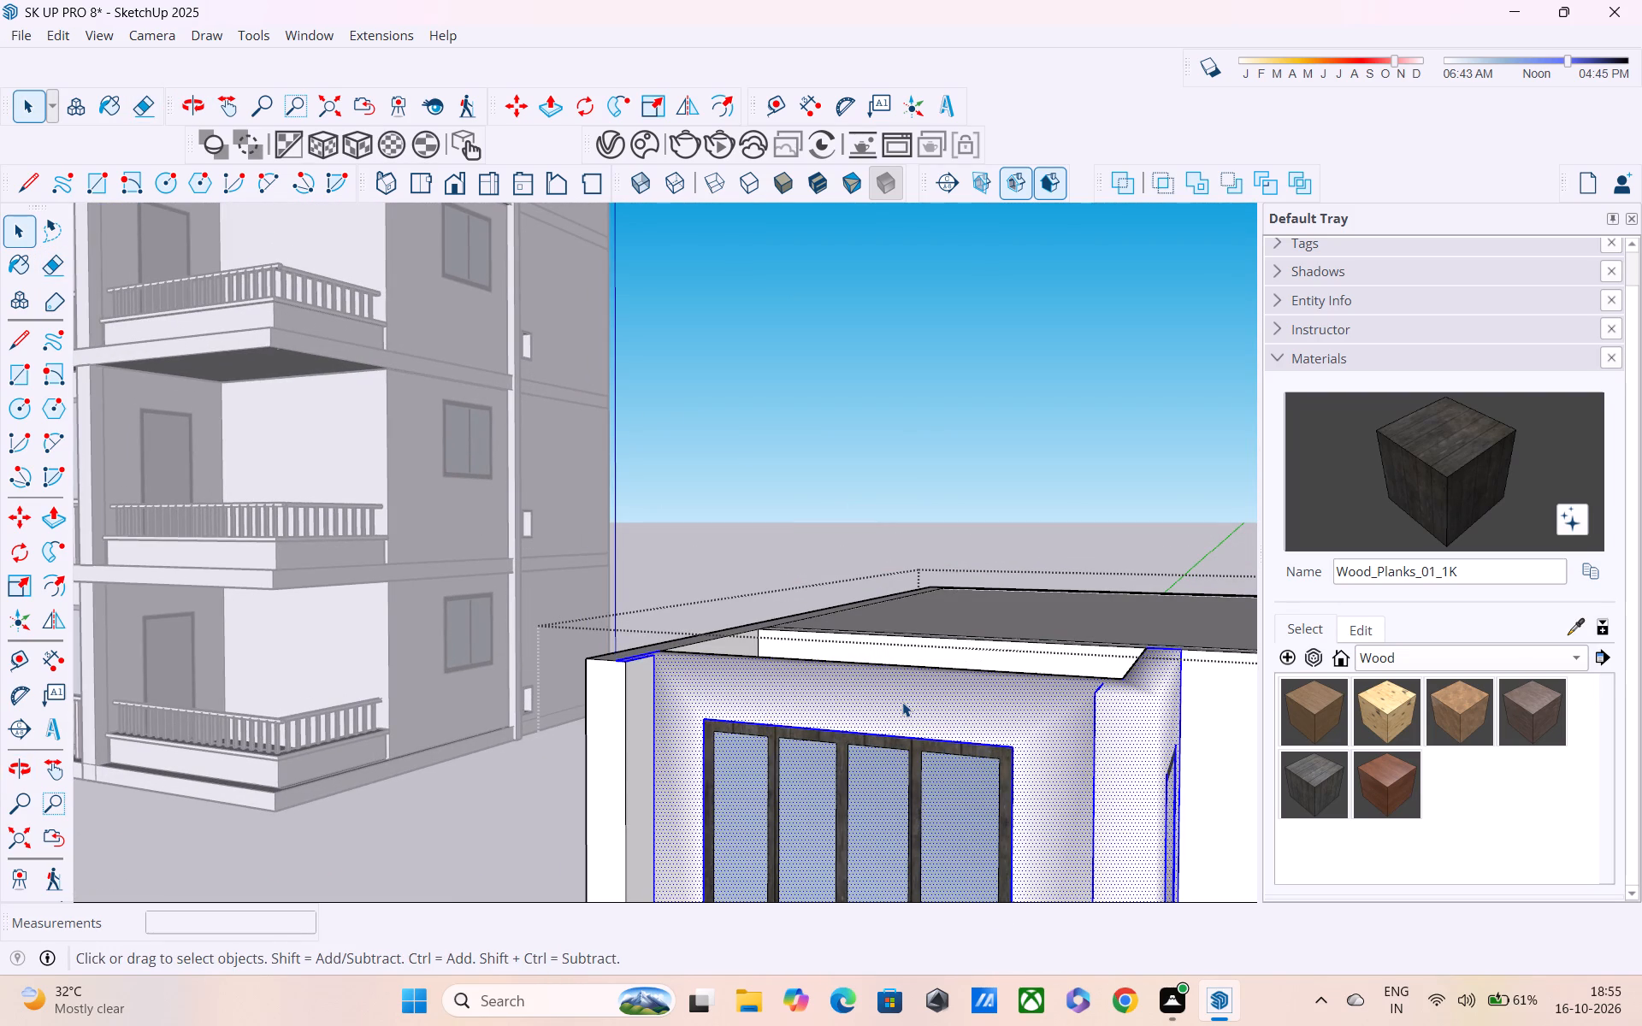
key("Delete")
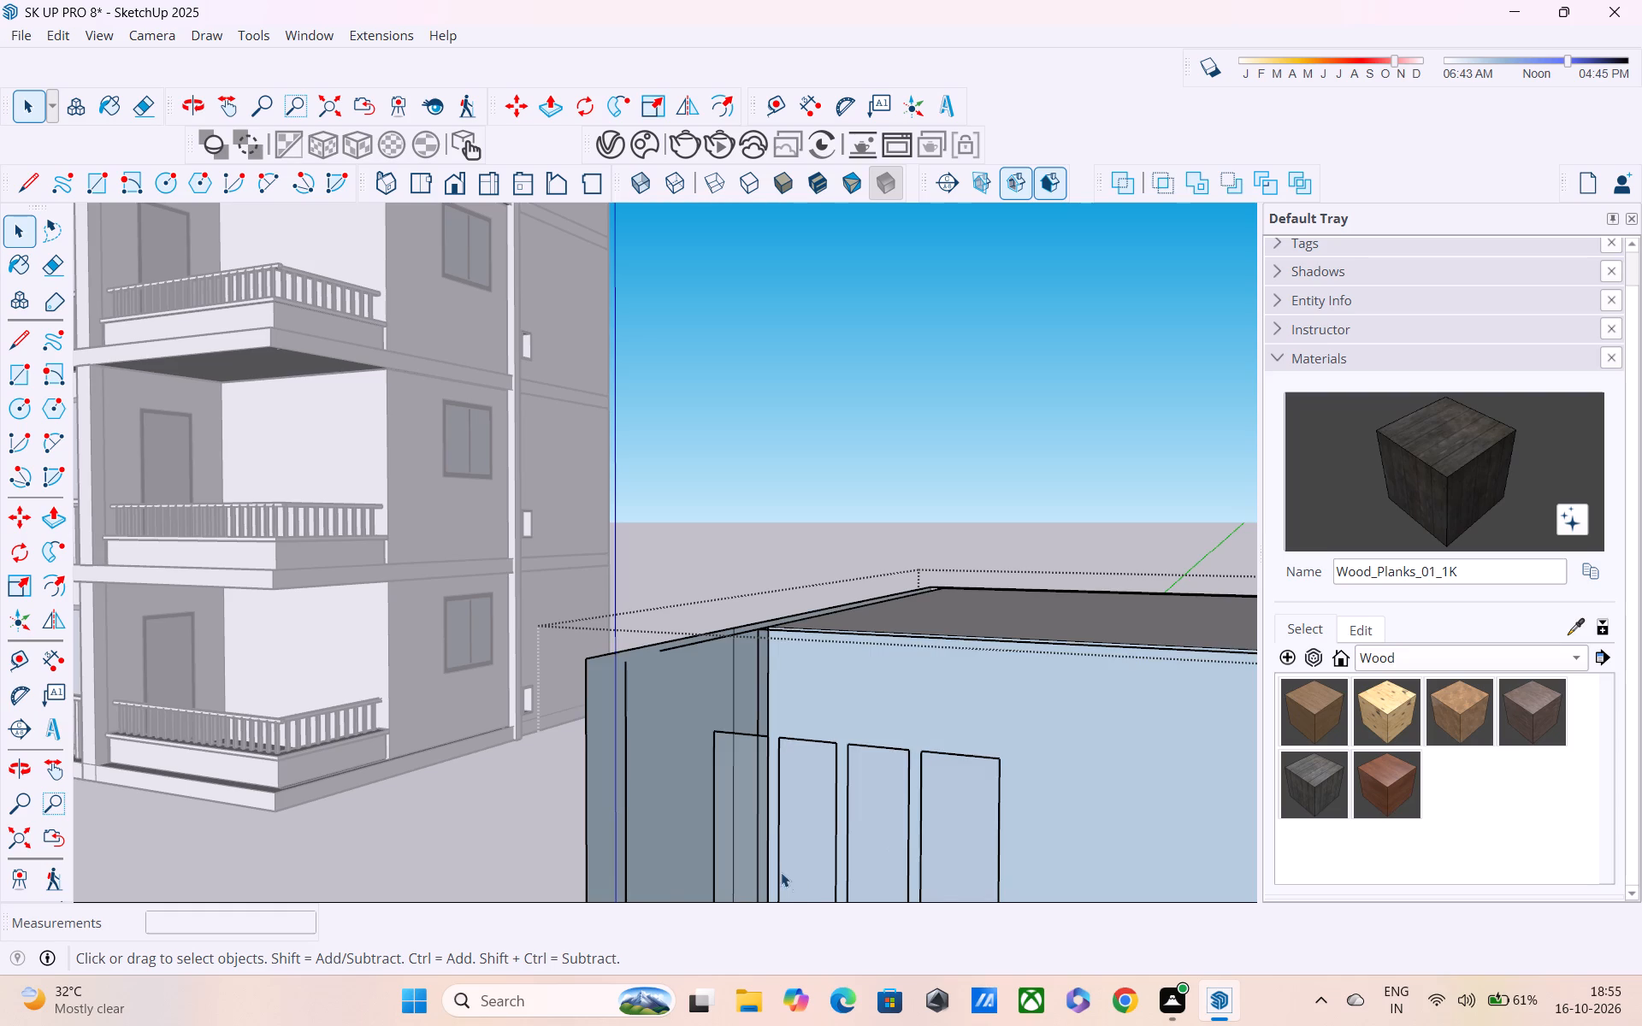
Delete the front room's outer side wall face up to the vertical line at the main room.
scroll(779, 850, "down", 5)
middle_click_drag(883, 780, 603, 690)
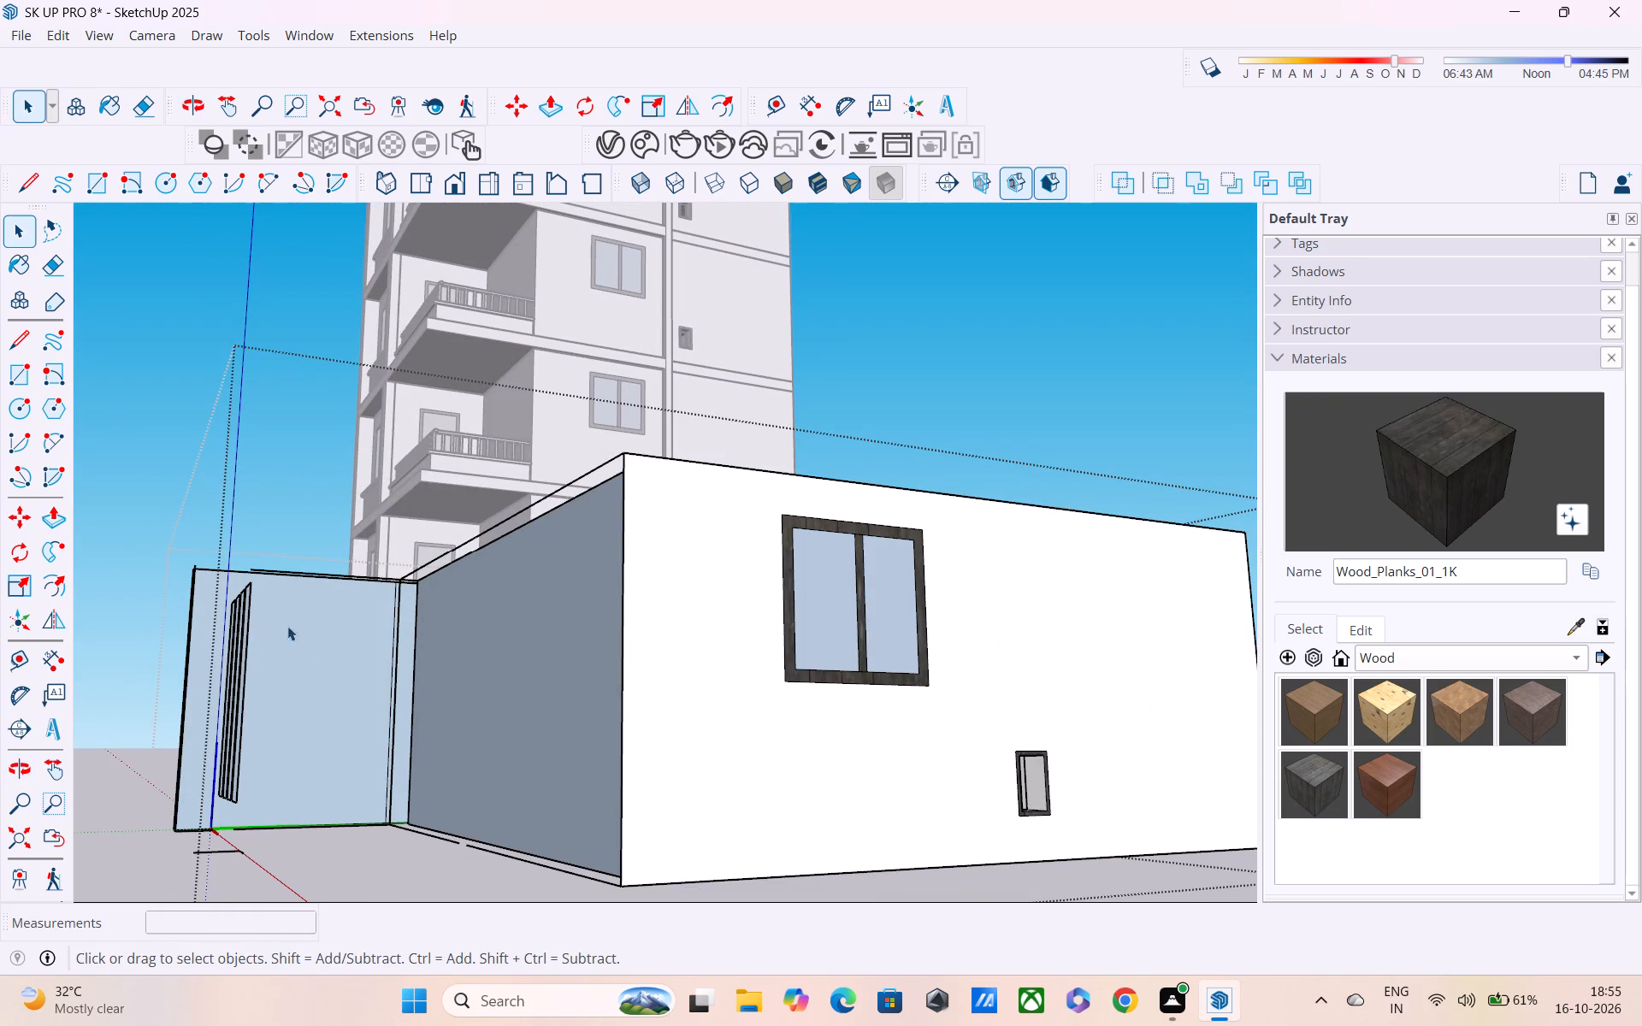
left_click_drag(280, 545, 291, 899)
key("Delete")
middle_click_drag(383, 762, 851, 852)
scroll(1109, 695, "down", 4)
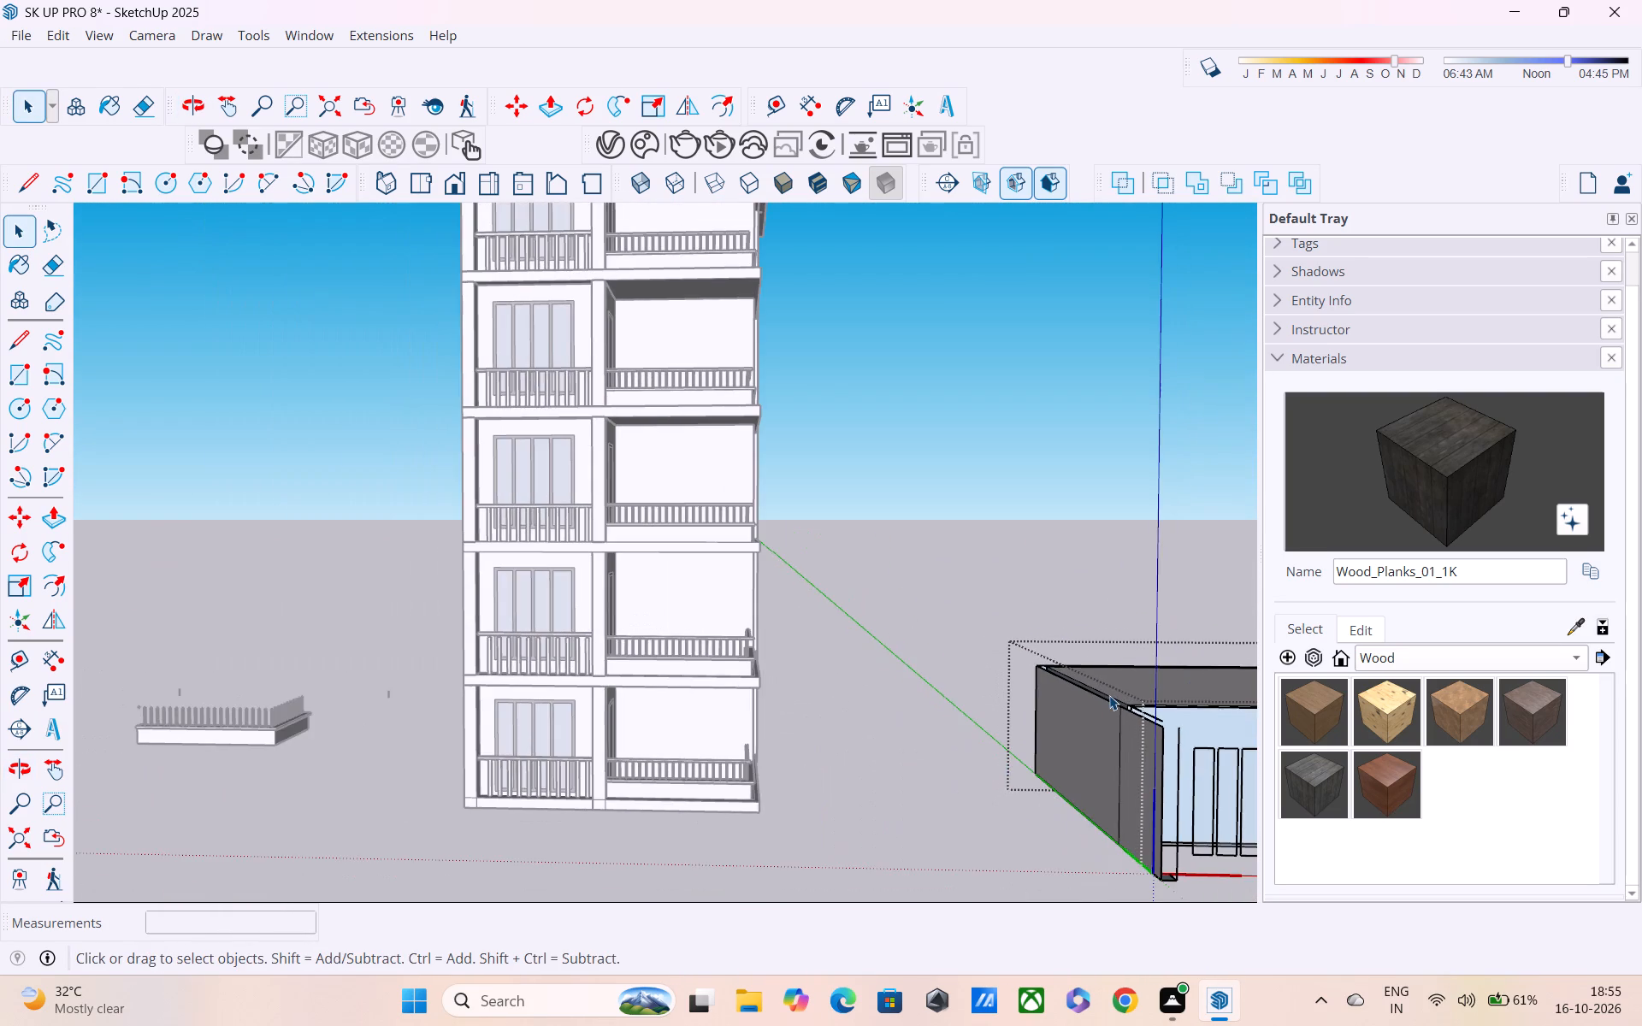
middle_click_drag(1098, 693, 804, 729, "shift")
scroll(828, 793, "up", 4)
middle_click_drag(830, 795, 1083, 786)
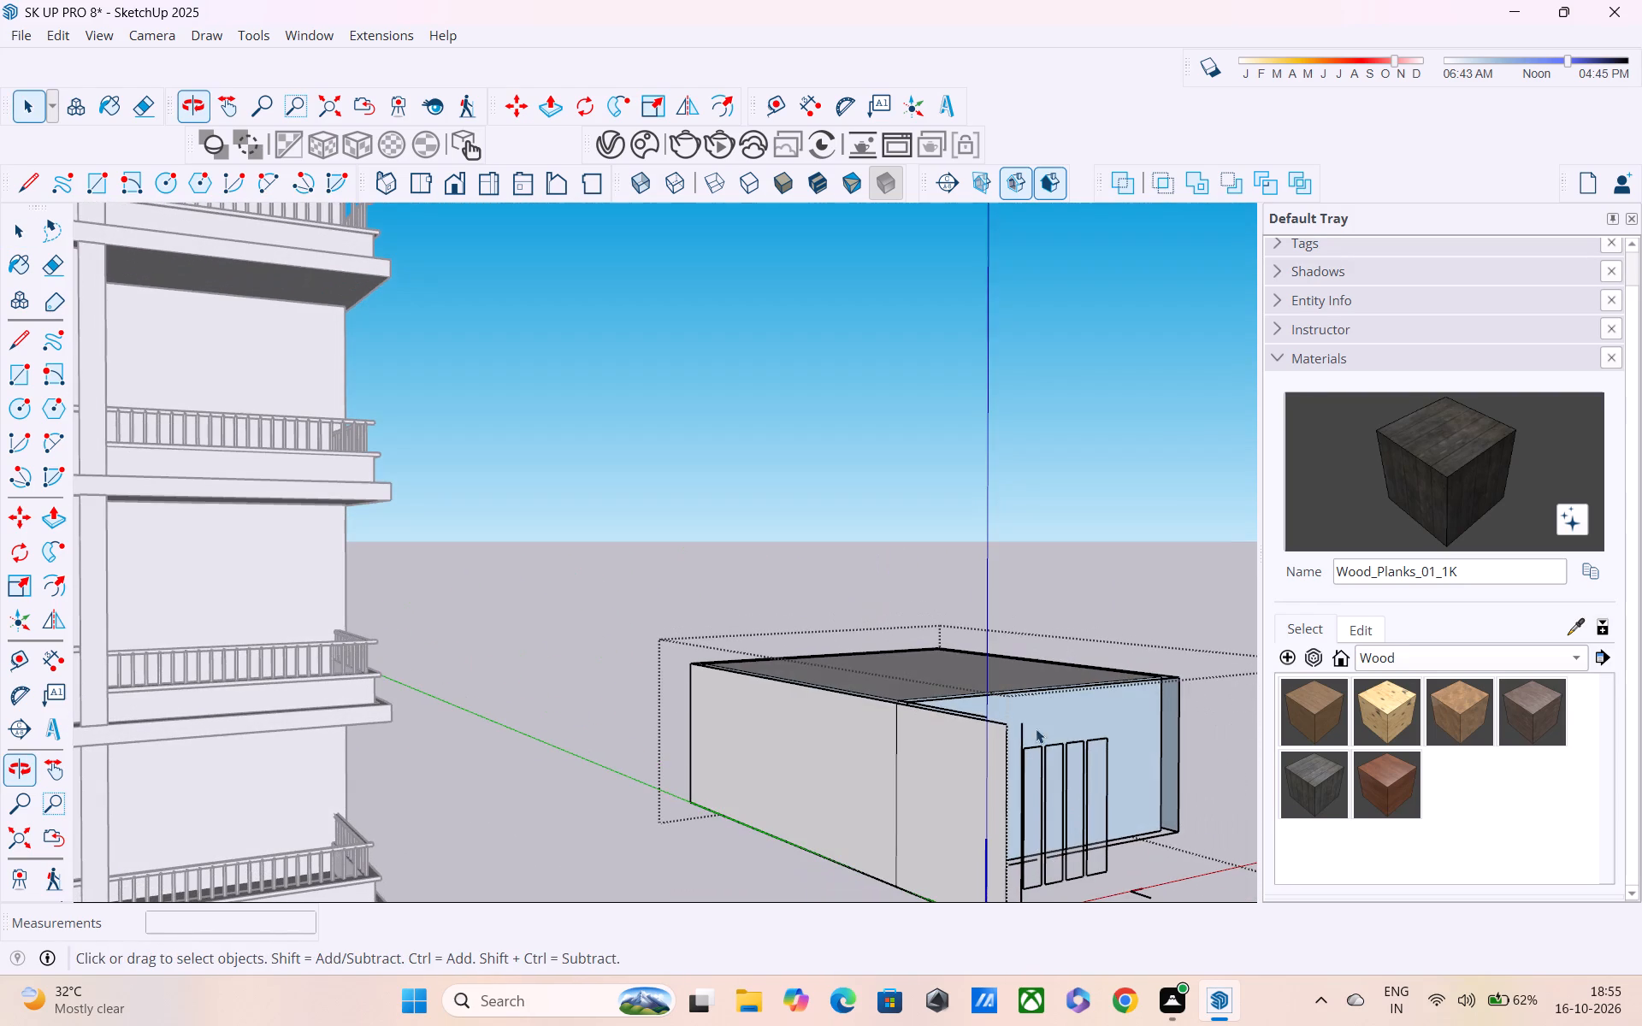
left_click(993, 722)
left_click(990, 752)
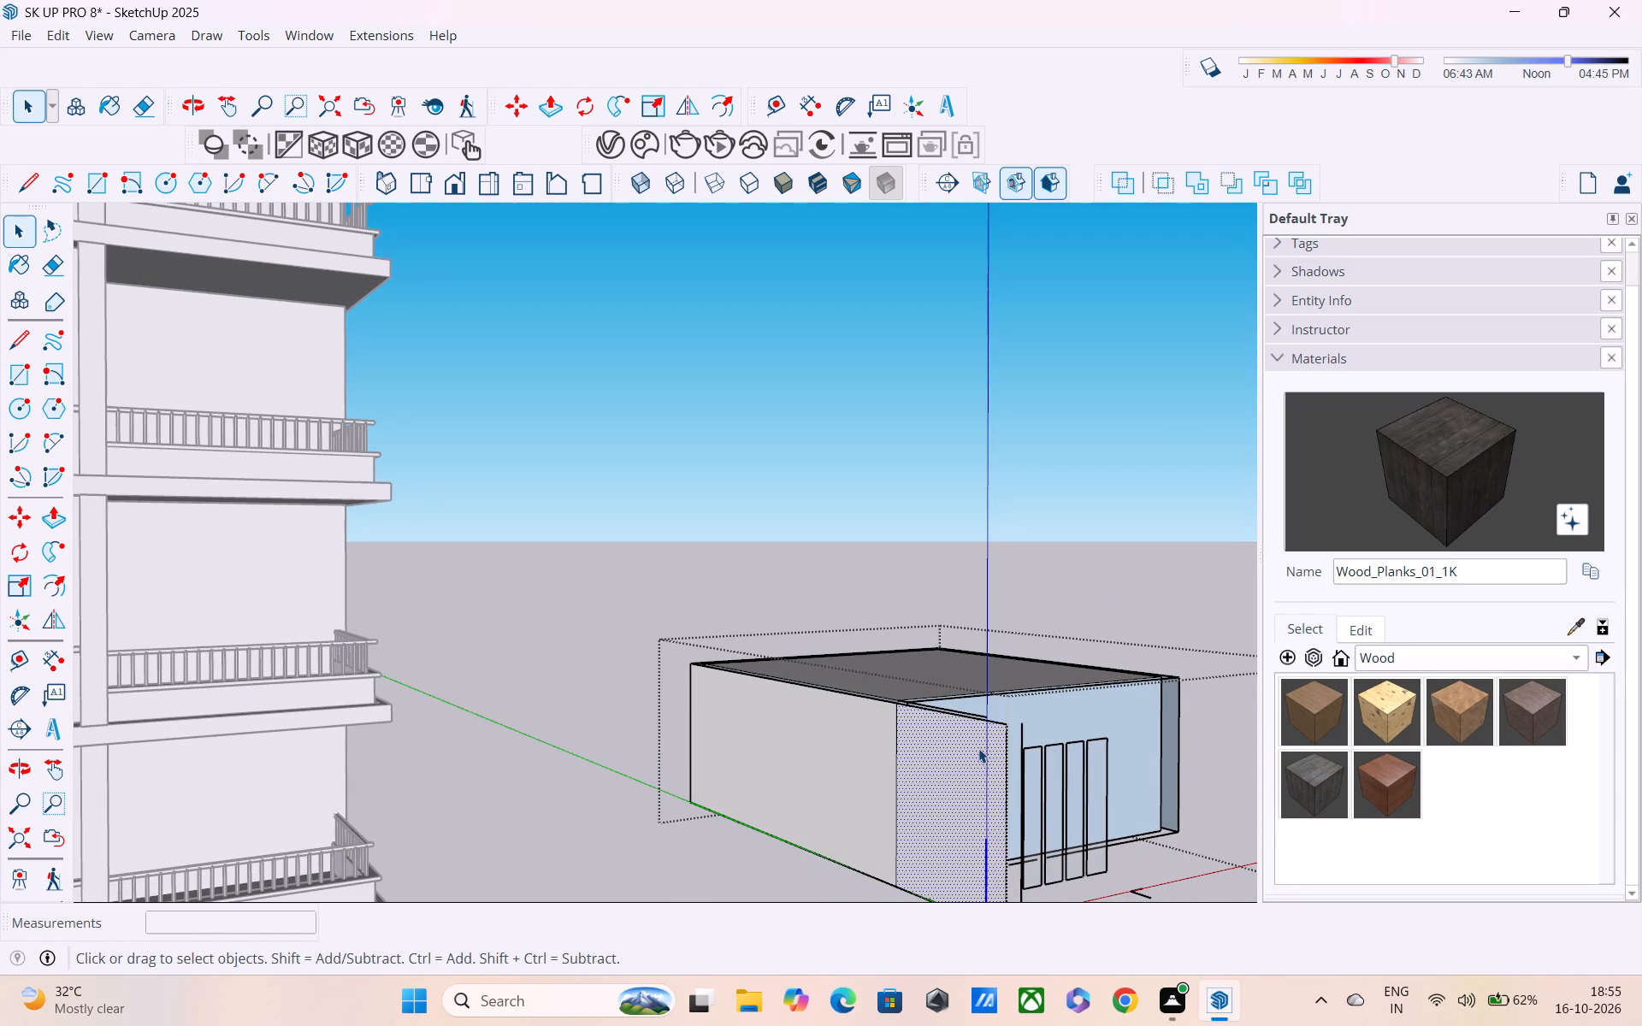
key("Delete")
Delete the leftover window panels and outlines standing at the front of the removed front room.
middle_click_drag(980, 738, 1113, 734)
left_click_drag(971, 722, 993, 734)
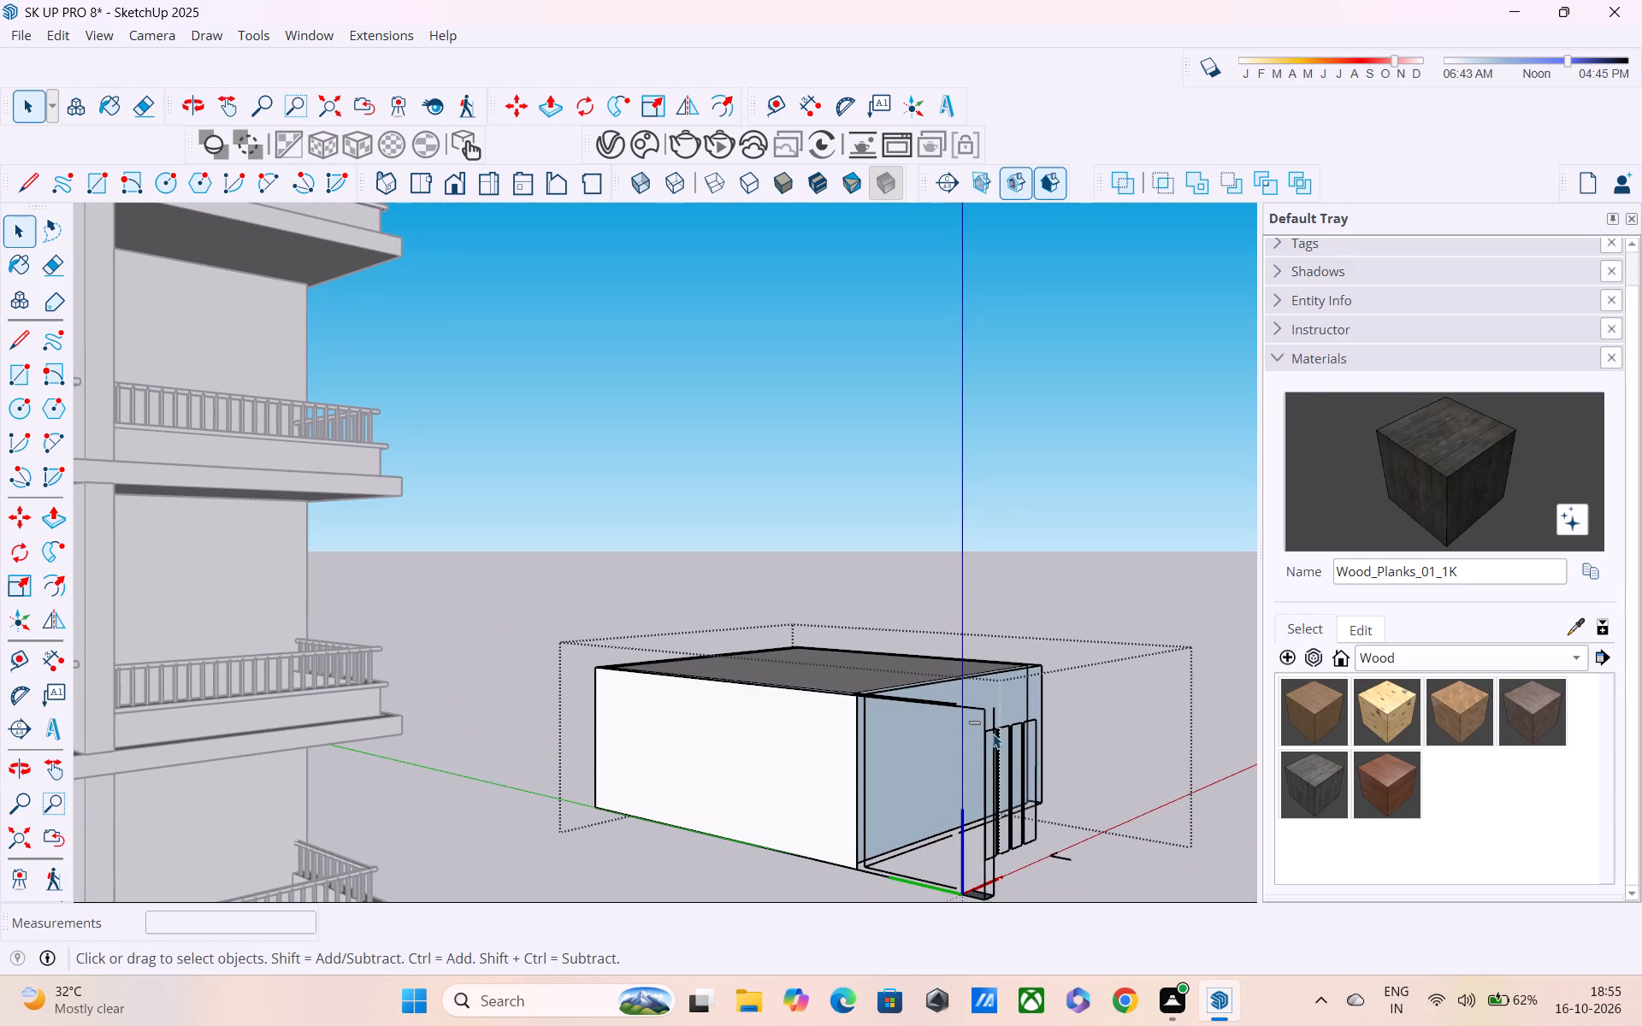
left_click_drag(993, 734, 1064, 856)
middle_click_drag(1047, 834, 632, 919)
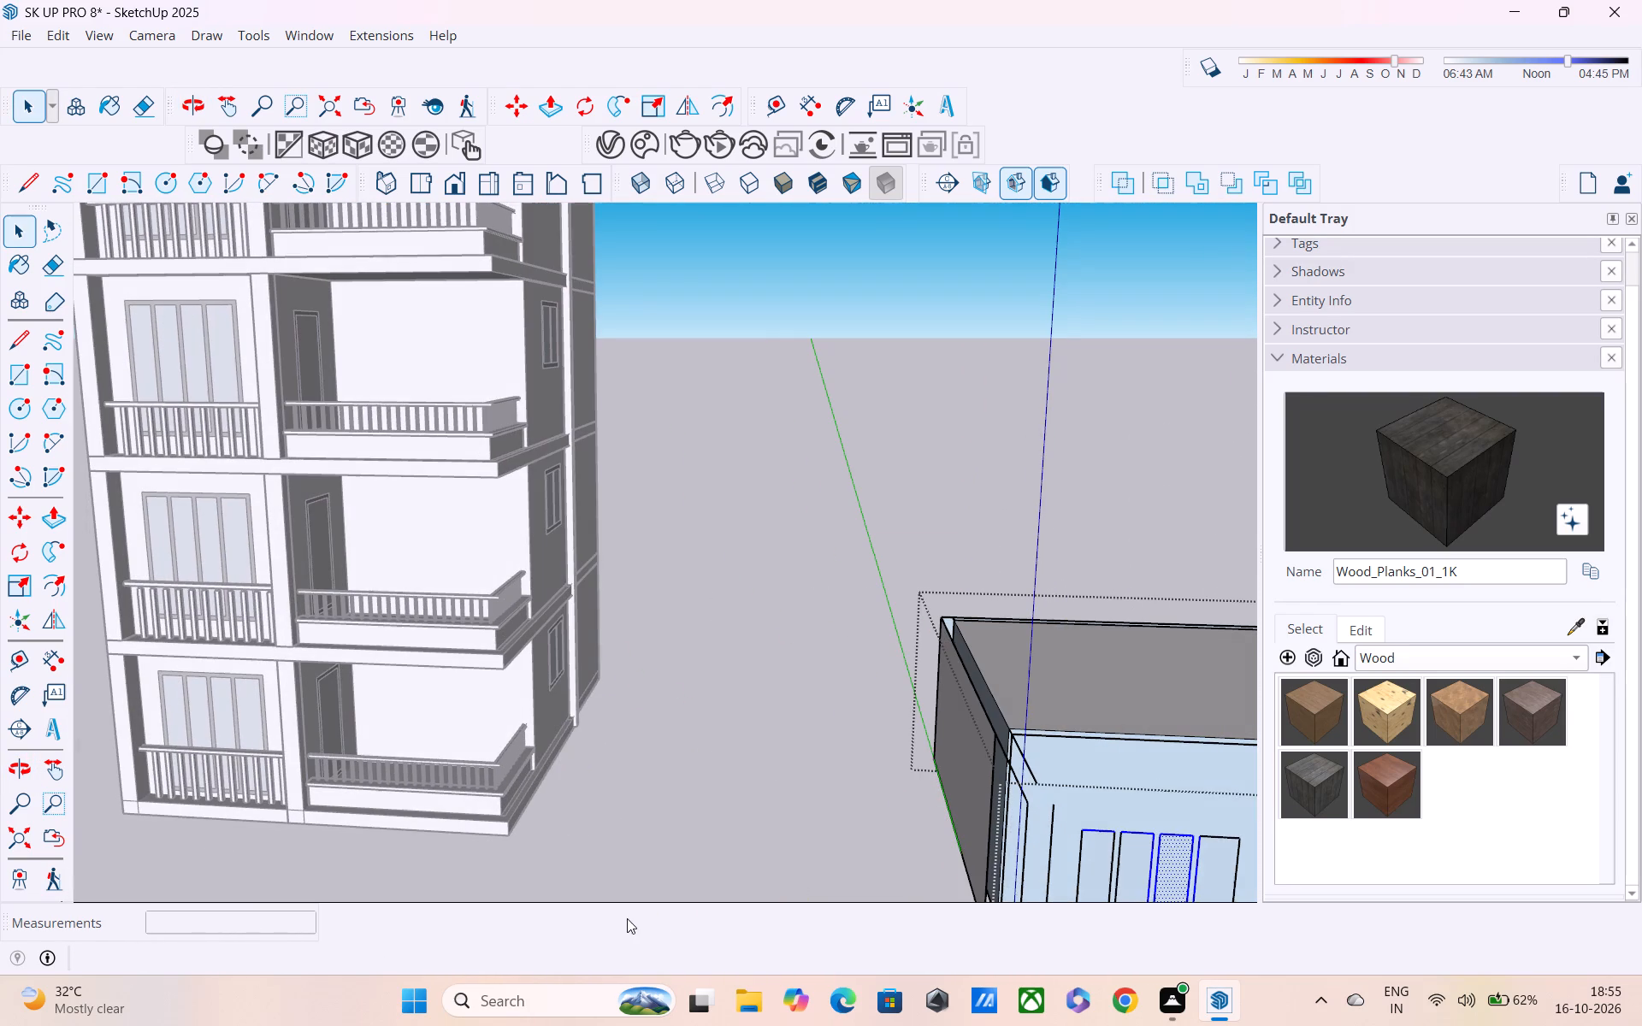
key("Delete")
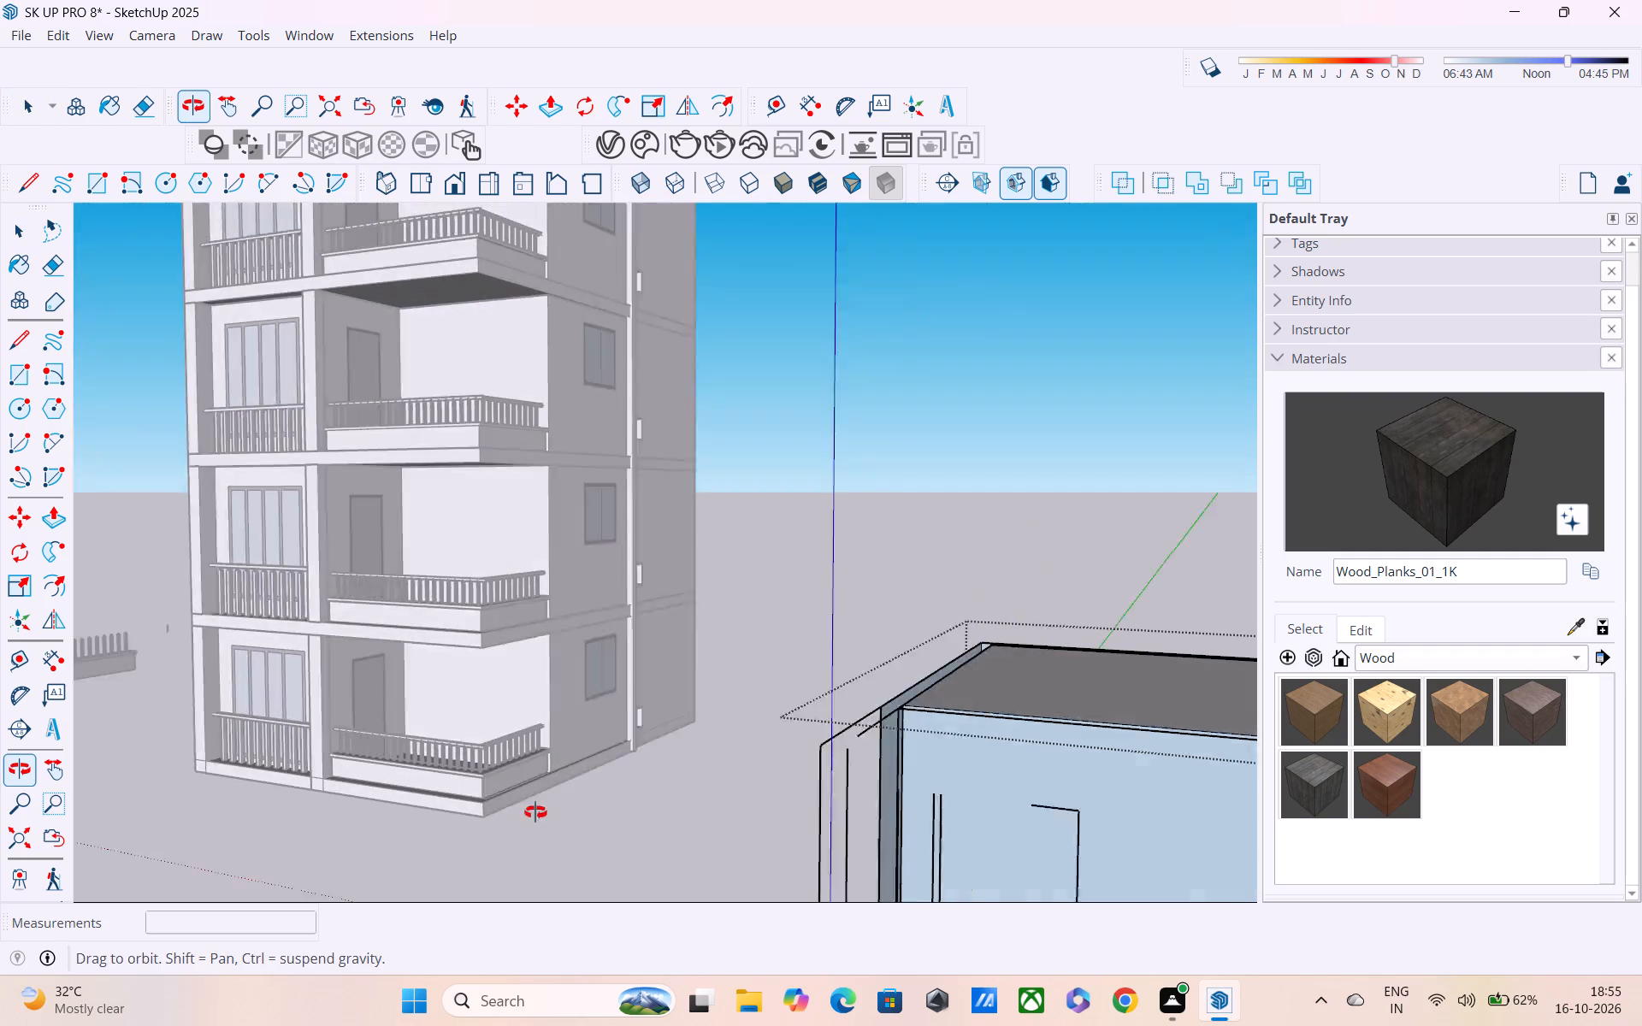
Erase the leftover door outlines and the stray line fragments around the former front room.
key("e")
scroll(705, 798, "down", 3)
middle_click_drag(759, 817, 641, 638, "shift")
left_click_drag(674, 651, 639, 685)
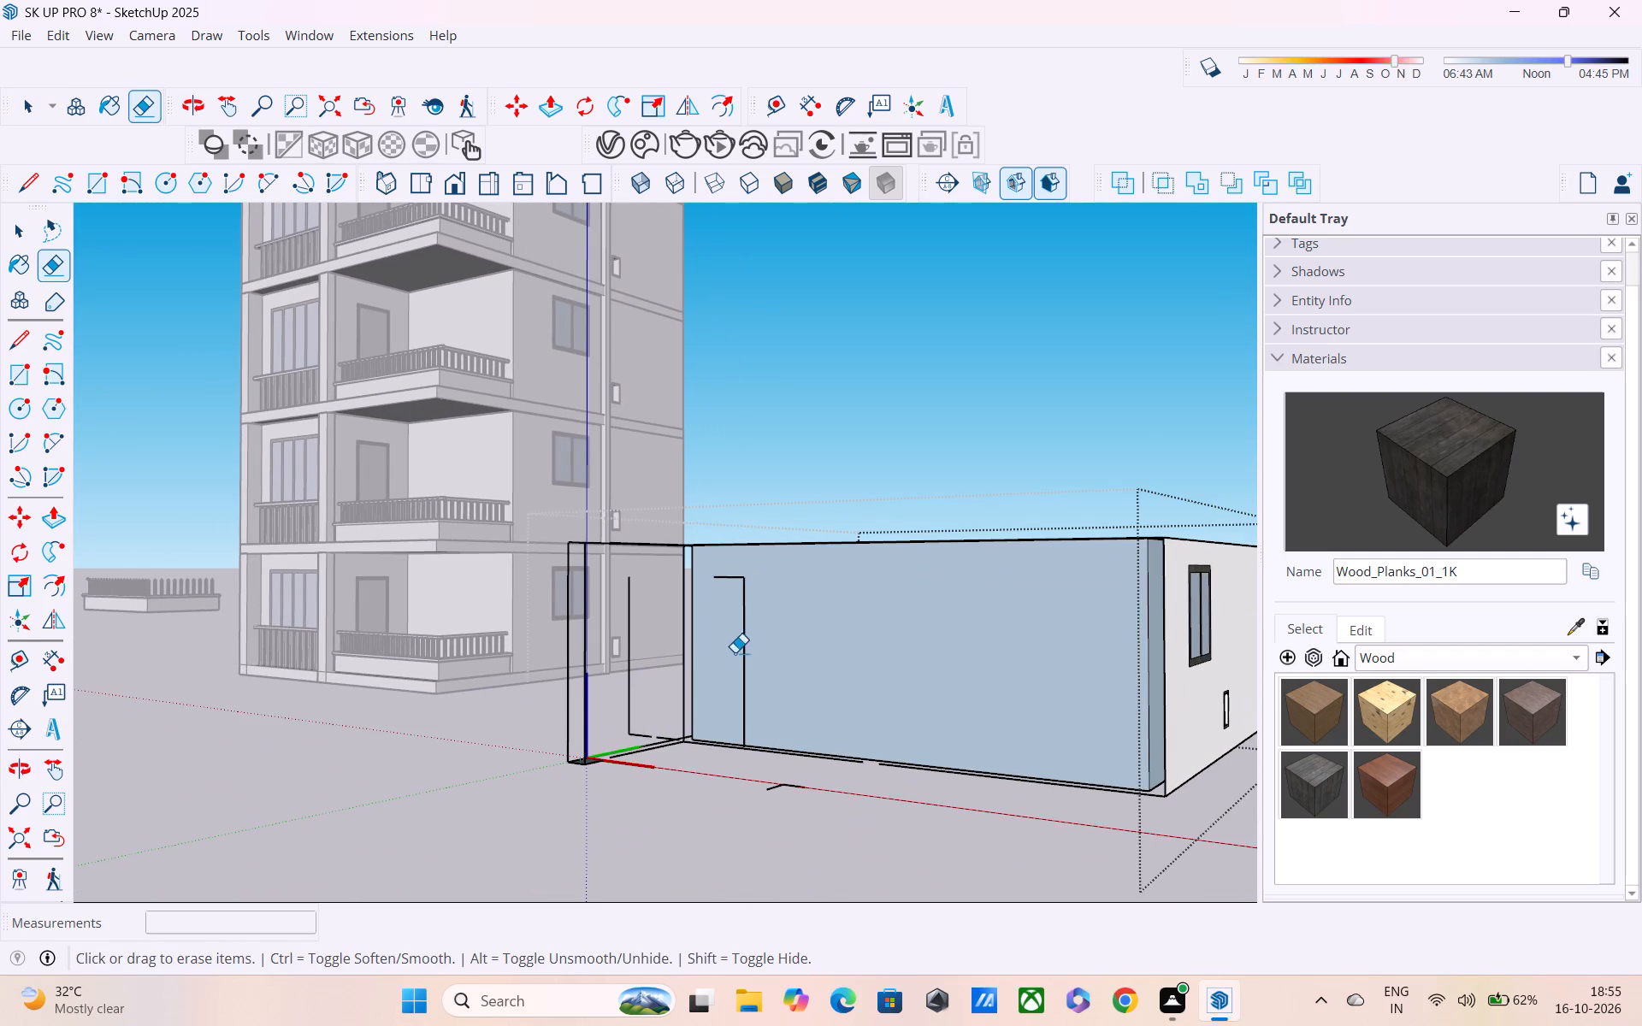
left_click(747, 639)
left_click(727, 582)
left_click(729, 581)
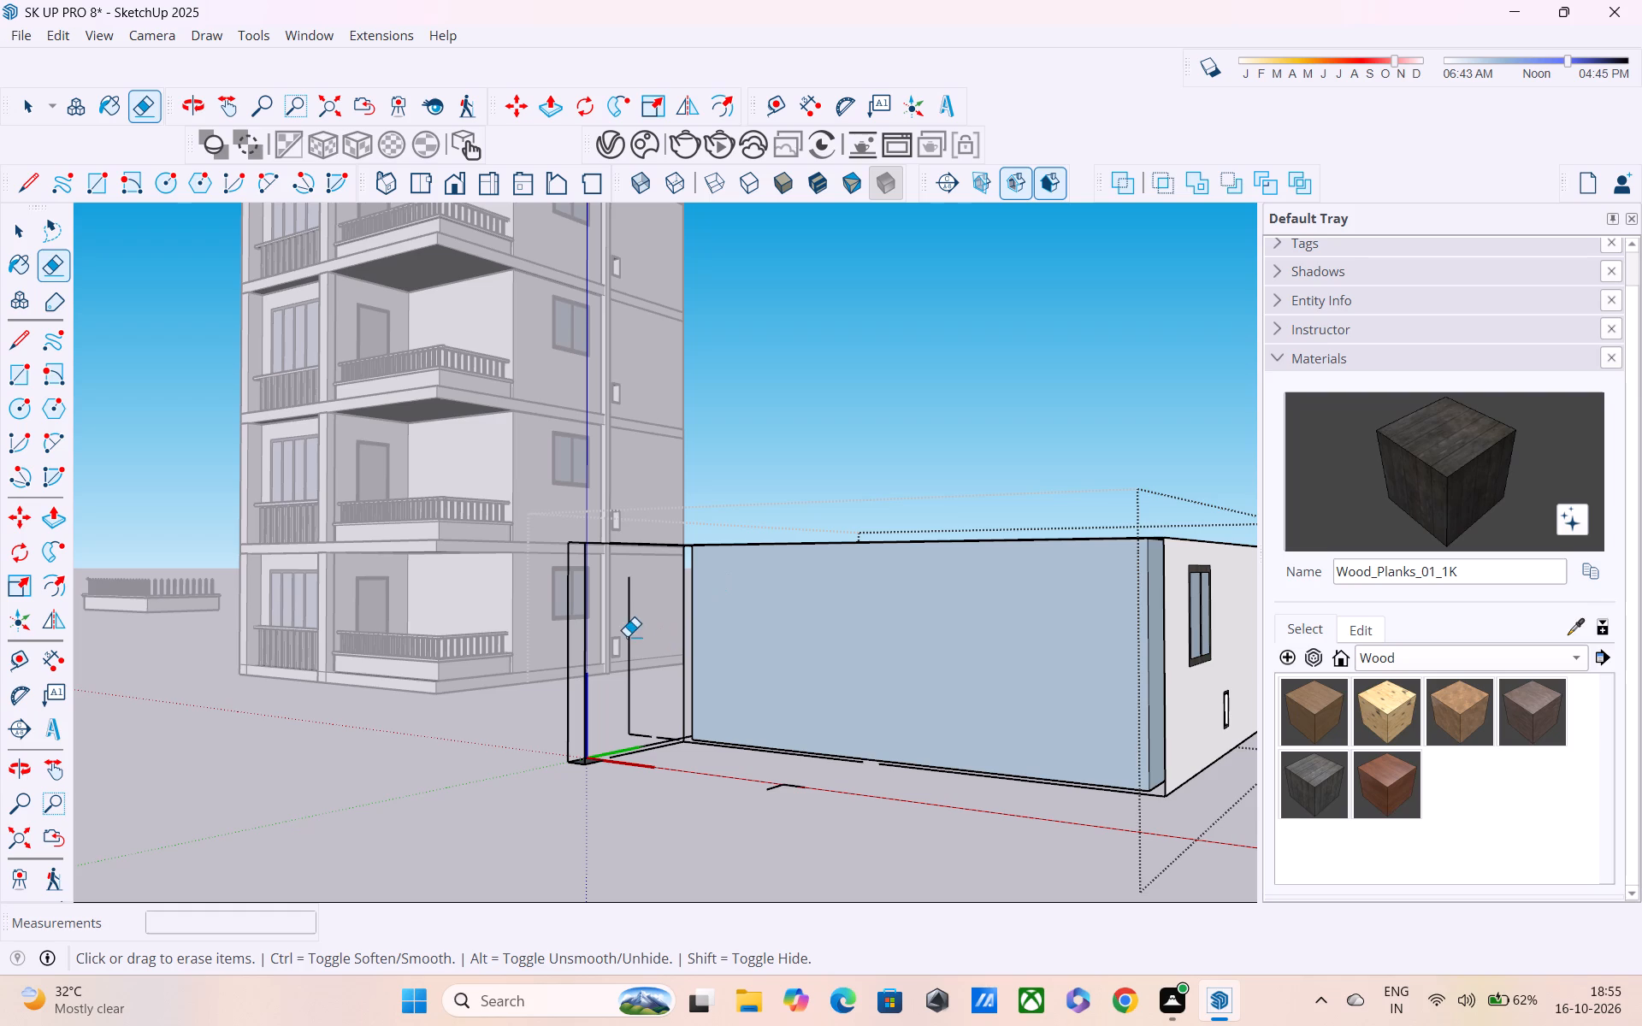
left_click(633, 615)
left_click(657, 740)
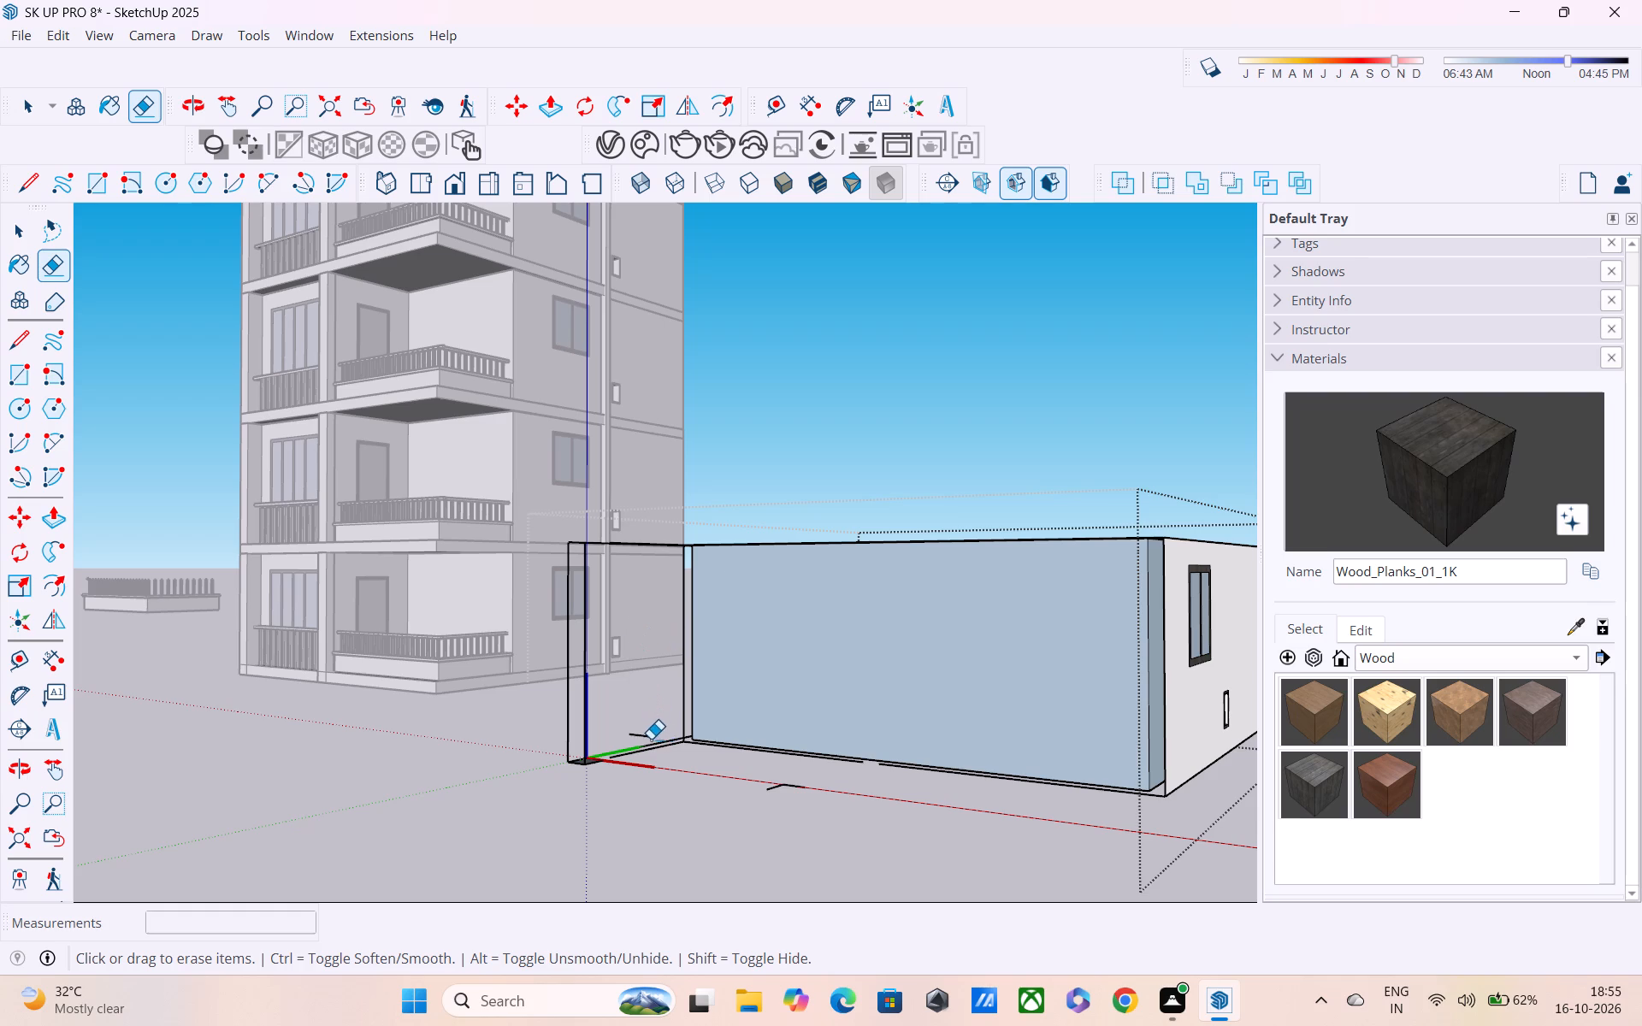
left_click(647, 738)
left_click(777, 790)
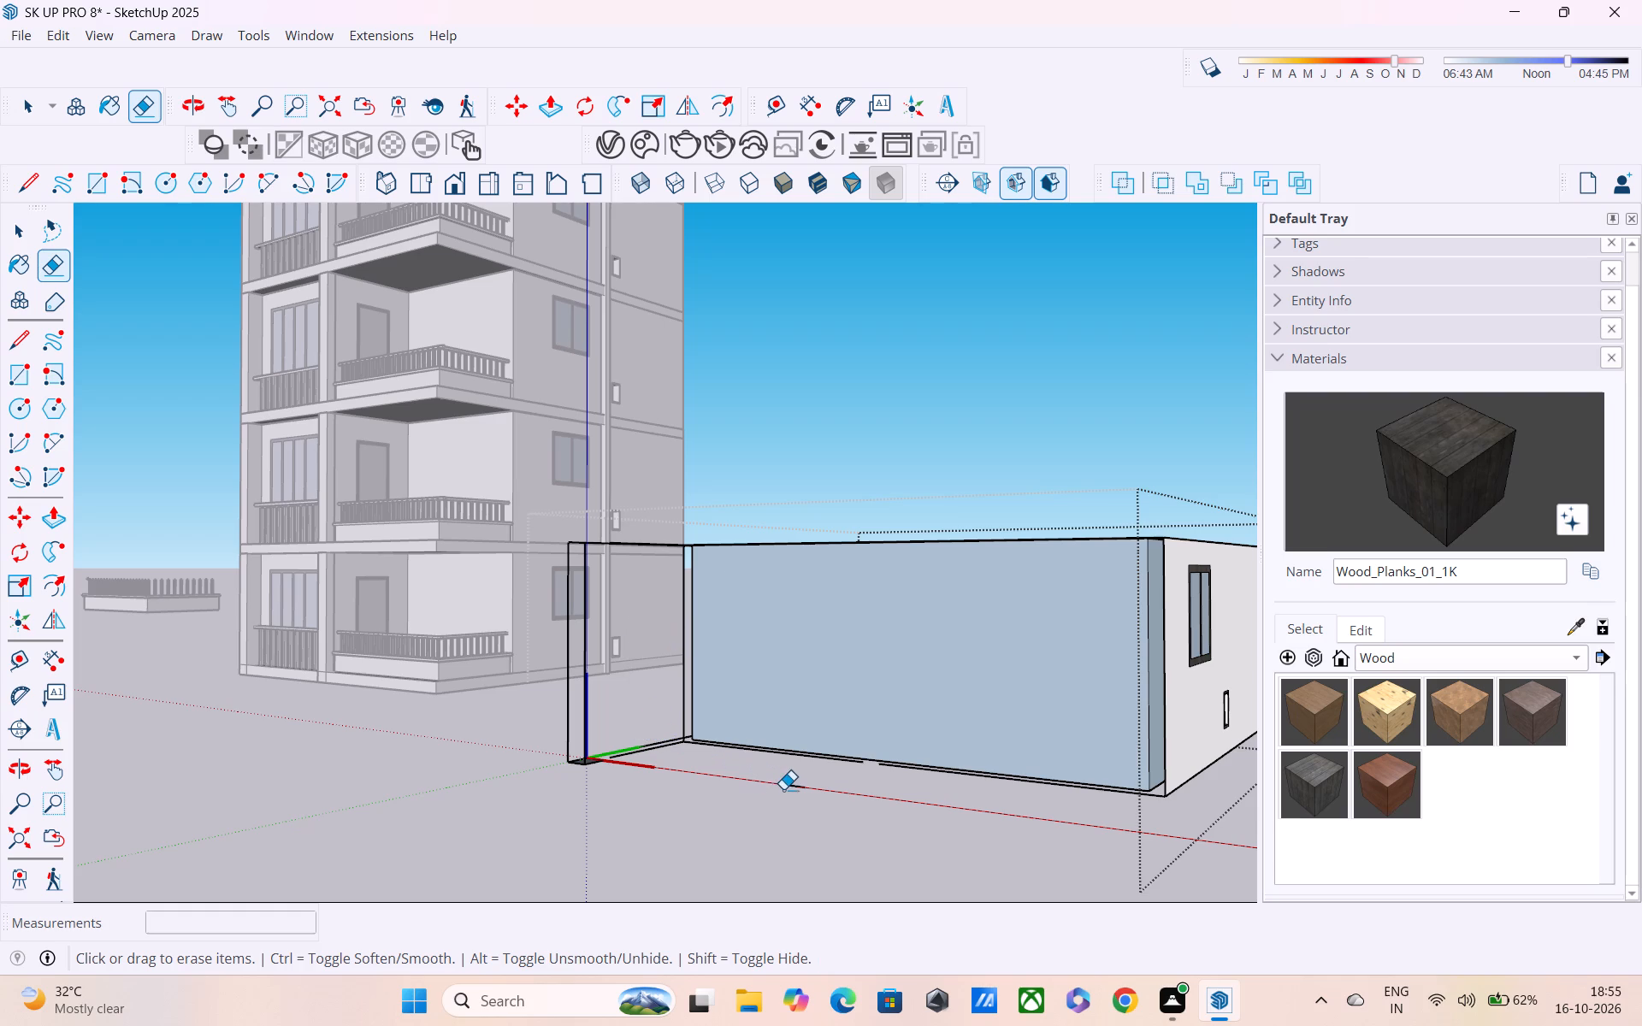
left_click(789, 788)
Erase the front room's remaining side top edges and the vertical edges of its outer corner post.
middle_click_drag(741, 744, 585, 849)
scroll(445, 771, "up", 3)
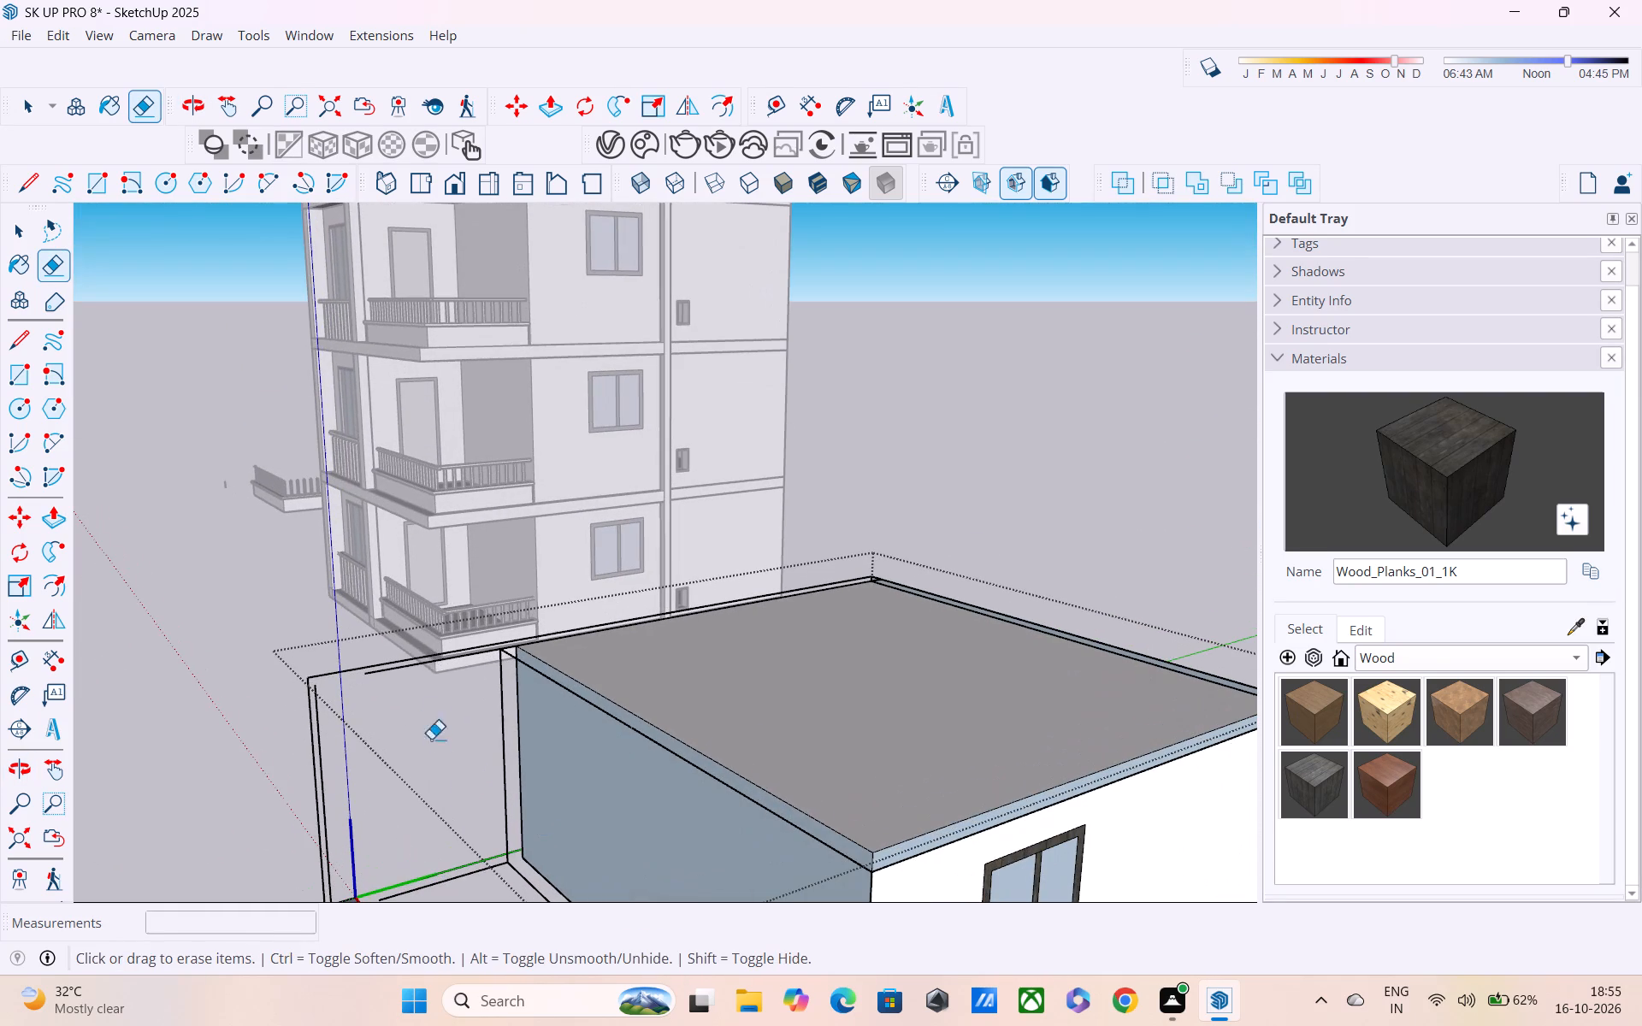
left_click(423, 663)
left_click(417, 654)
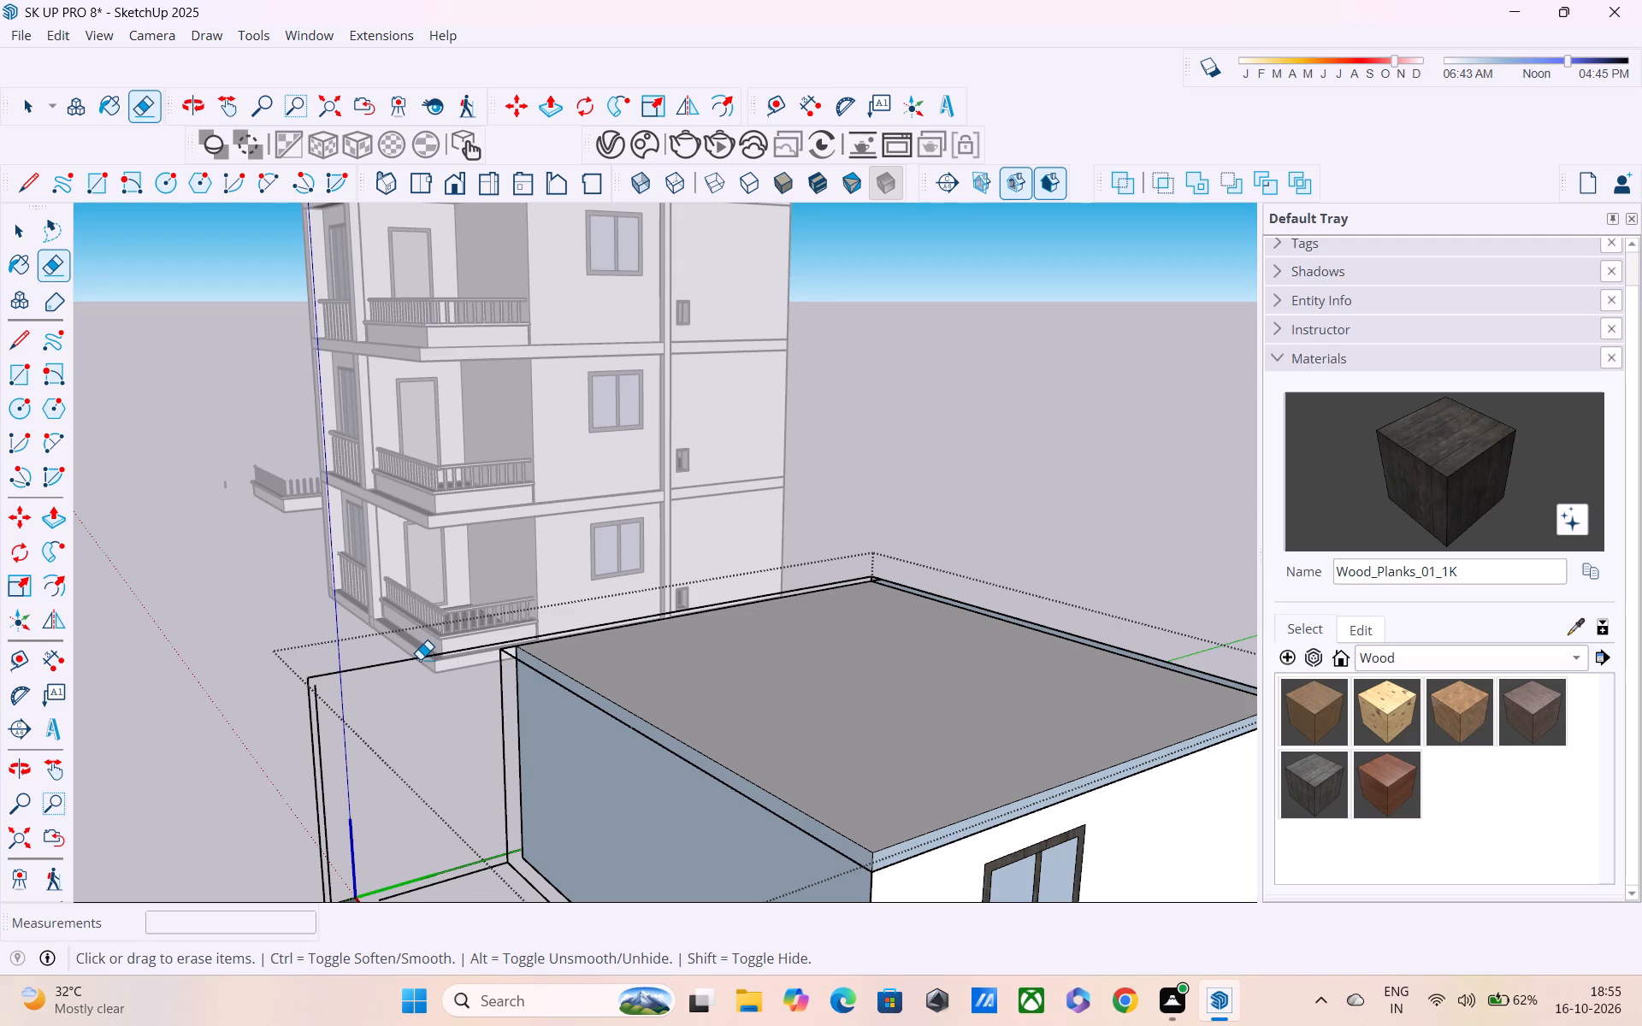
left_click(421, 660)
left_click_drag(317, 717, 311, 769)
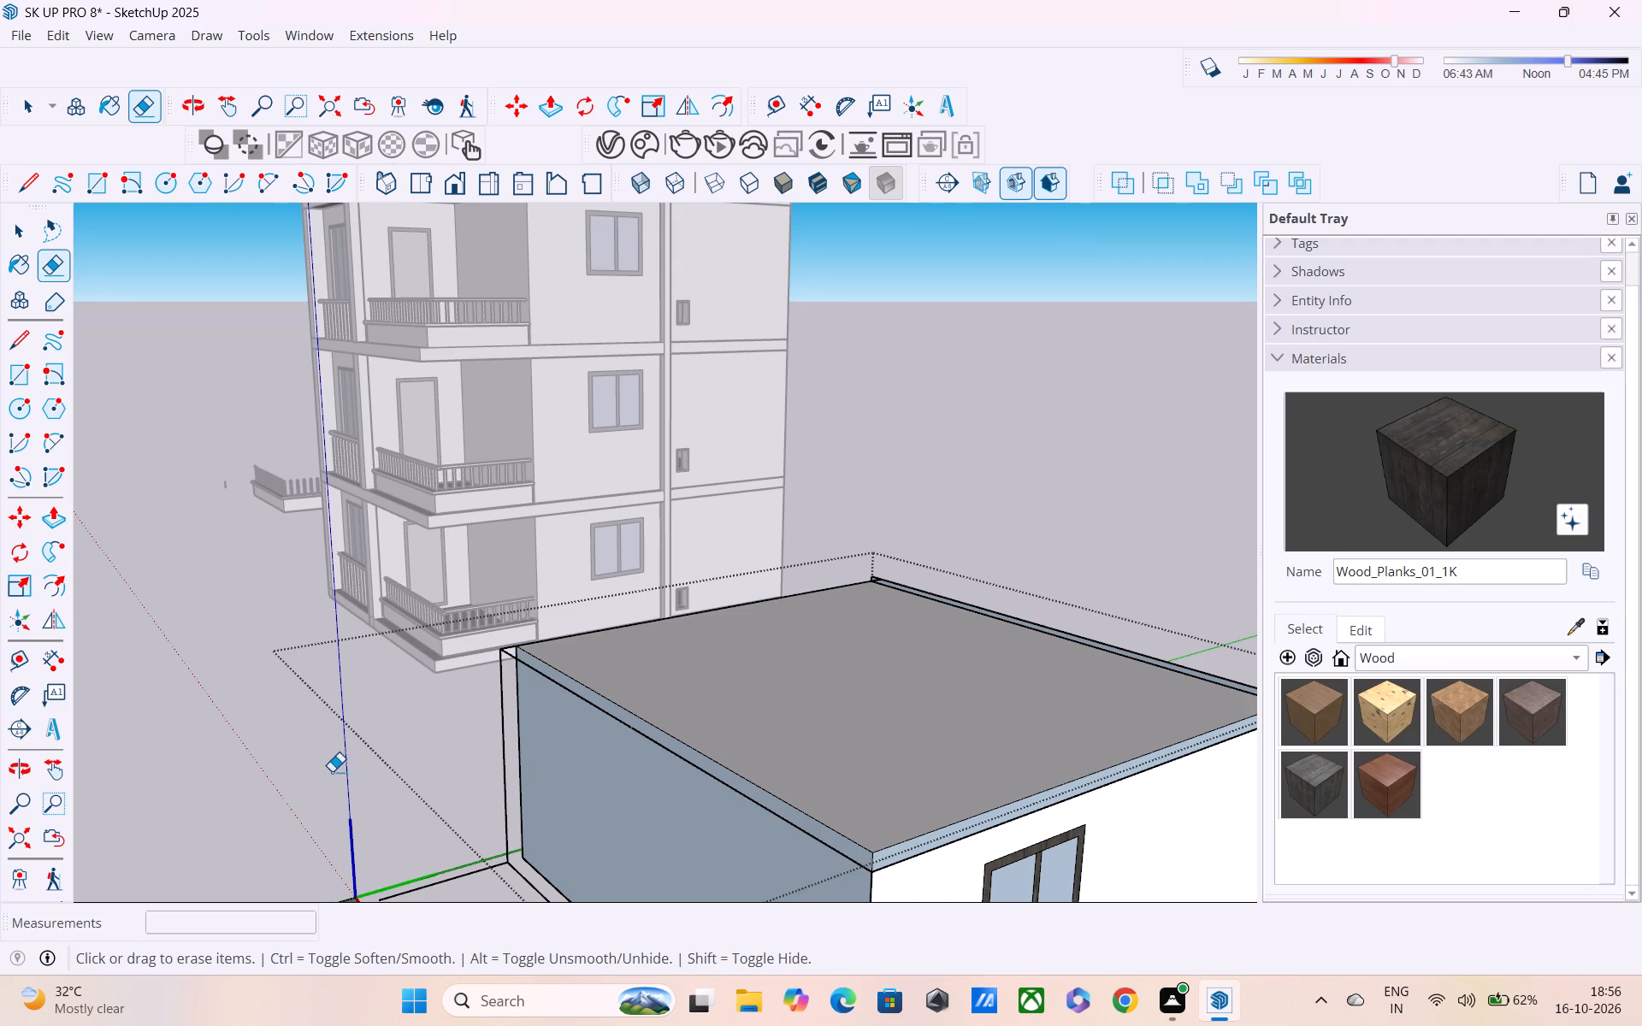
Erase the small floor patch at the axes origin and the base edges running back to the main room.
scroll(340, 773, "down", 3)
middle_click_drag(398, 846, 570, 663)
middle_click_drag(570, 663, 619, 733)
scroll(758, 711, "up", 5)
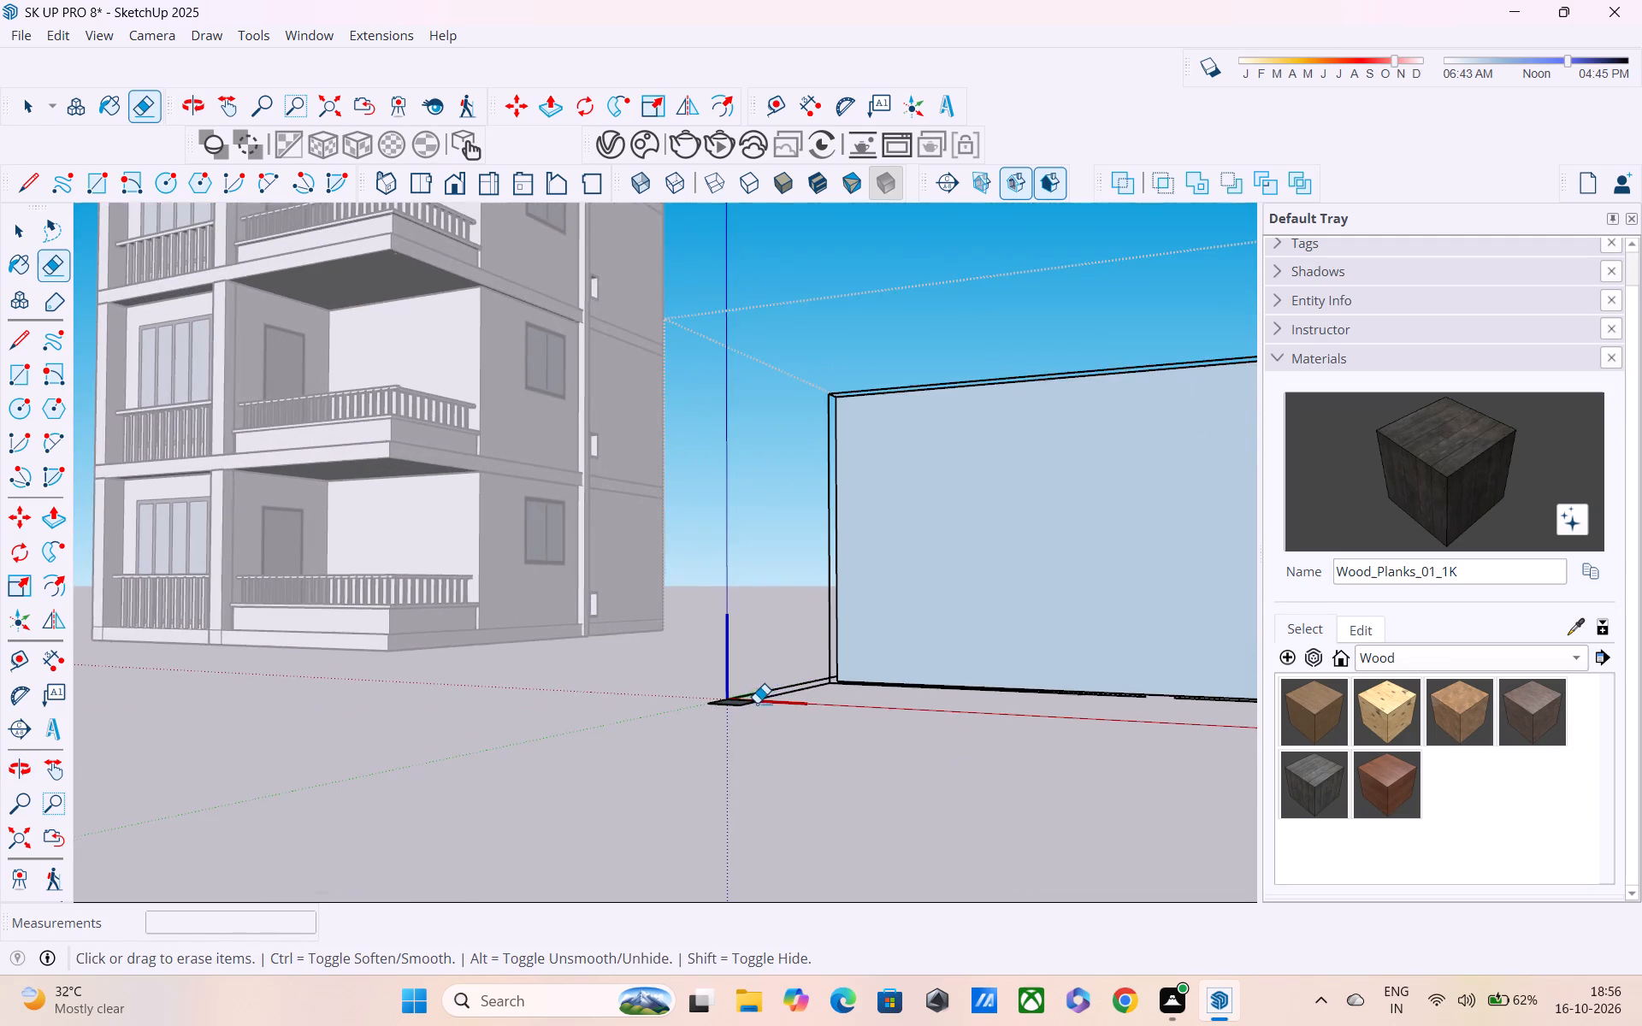
middle_click_drag(763, 735, 691, 640)
scroll(582, 680, "up", 3)
middle_click_drag(500, 684, 541, 761)
left_click(550, 770)
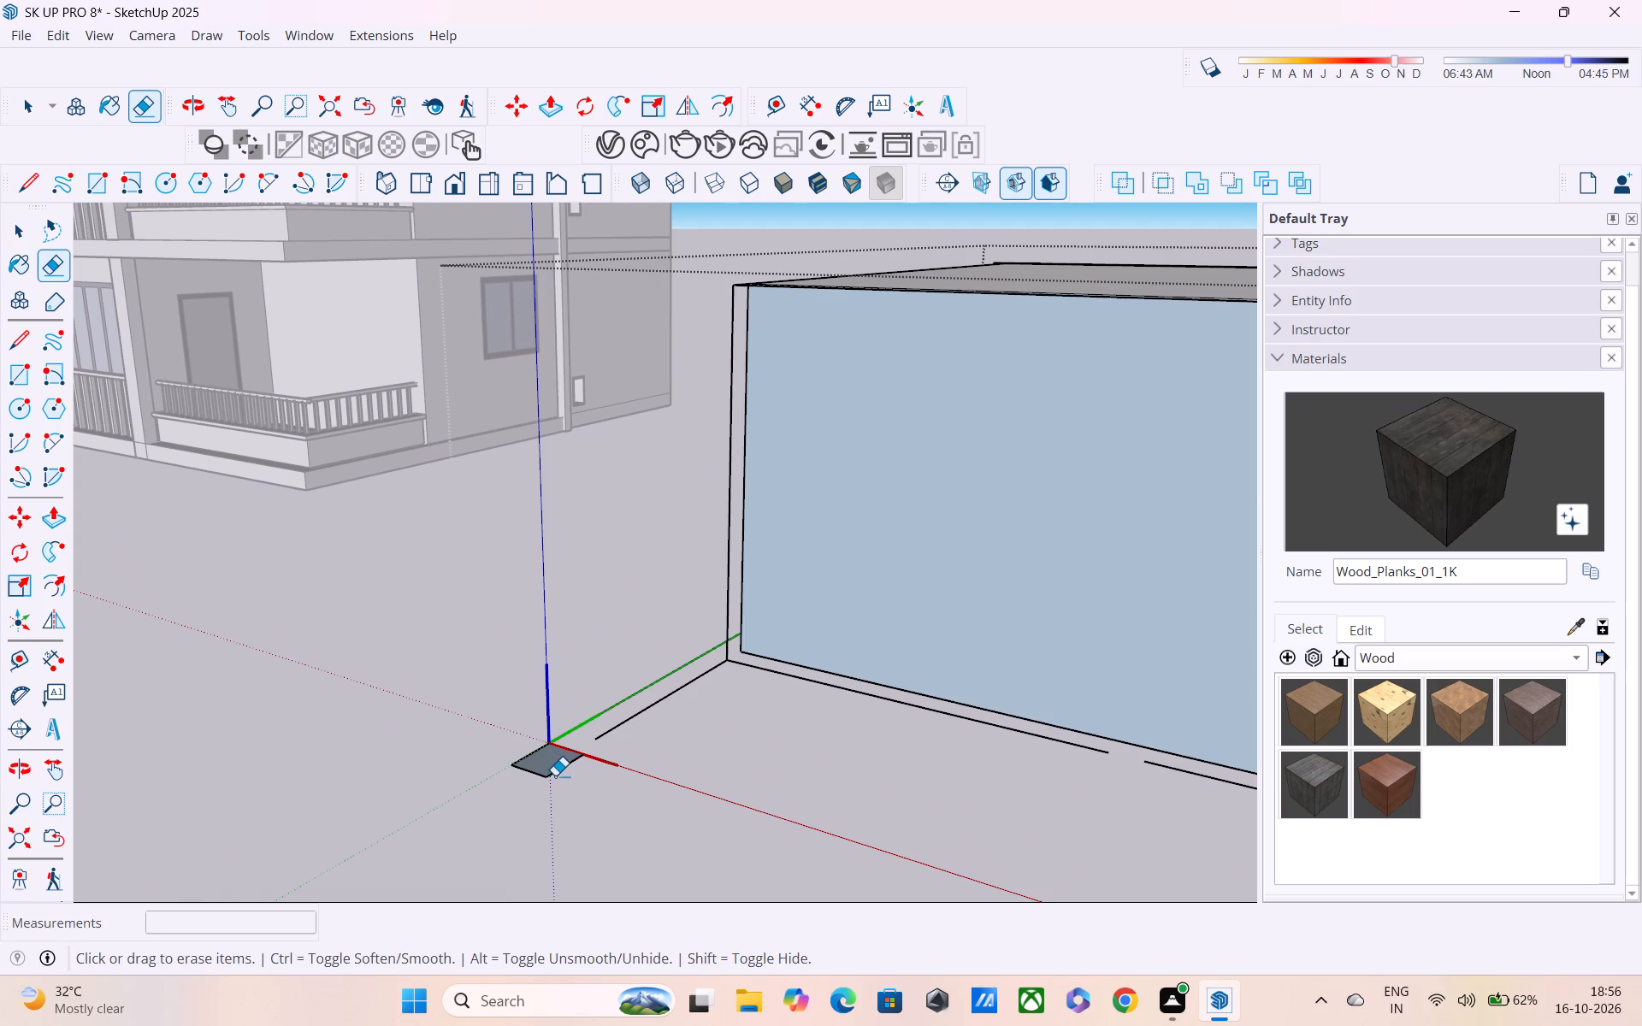
left_click(555, 775)
left_click_drag(549, 754, 540, 743)
left_click_drag(540, 743, 540, 805)
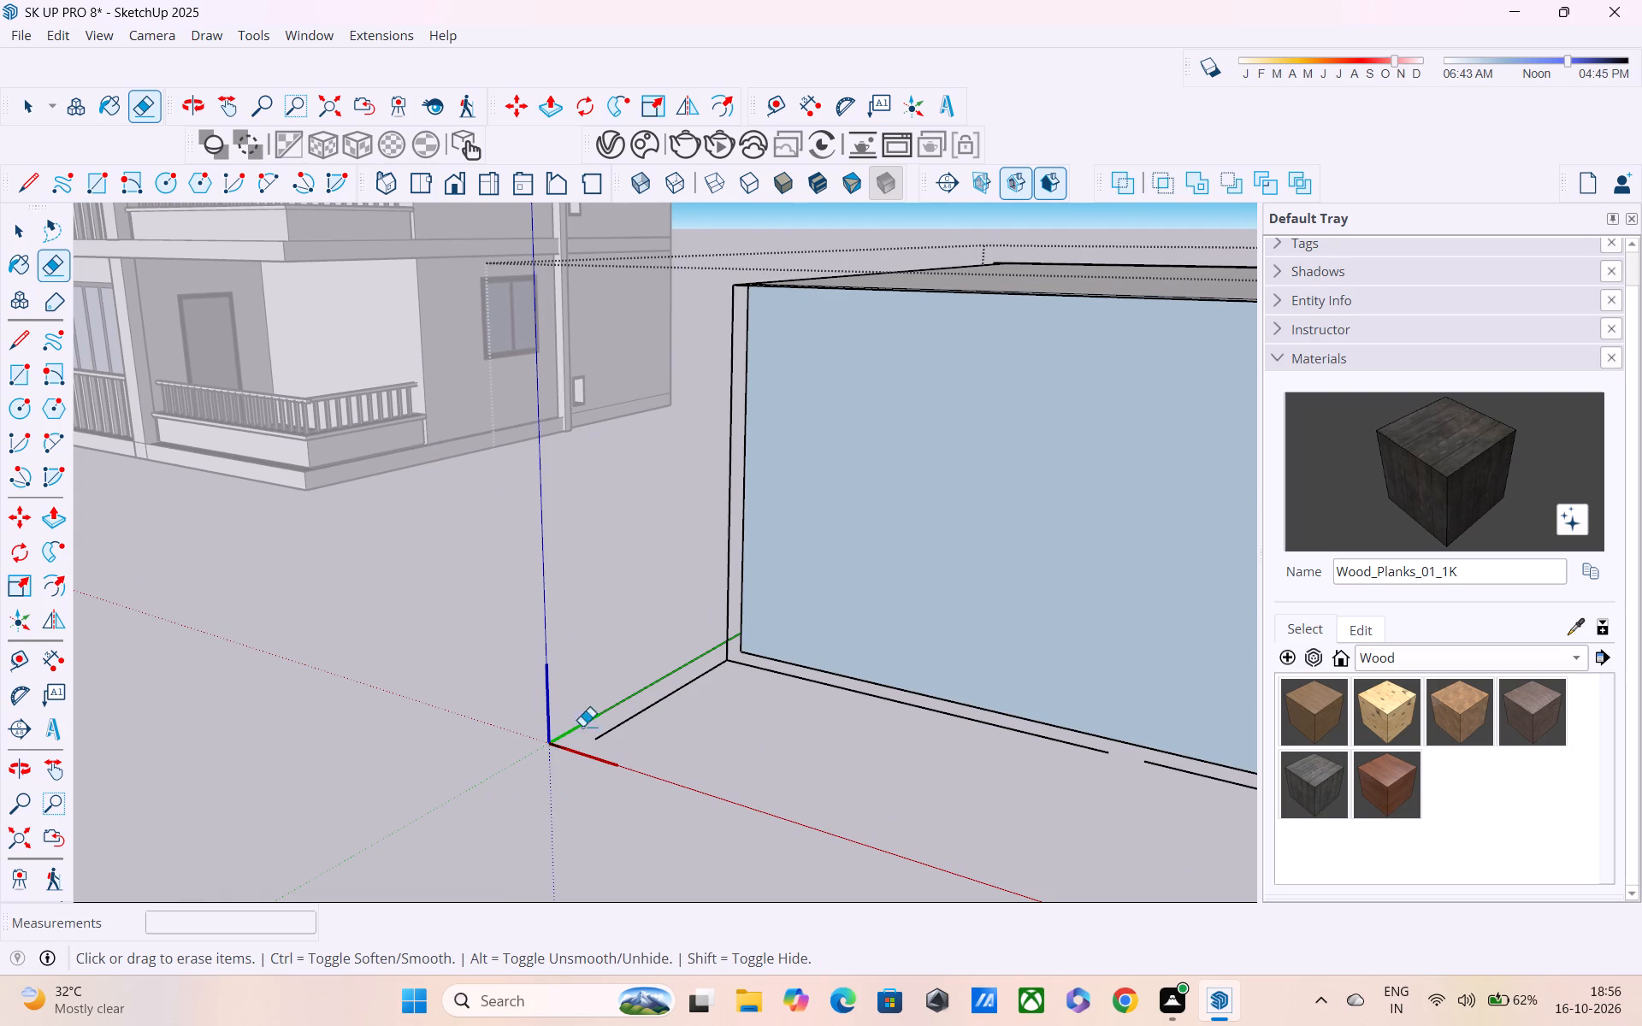
left_click_drag(665, 669, 707, 728)
Close the main room's open side along the green axis with a wall rectangle about 22' 3" by 10'.
scroll(706, 717, "down", 5)
middle_click_drag(724, 715, 367, 629, "shift")
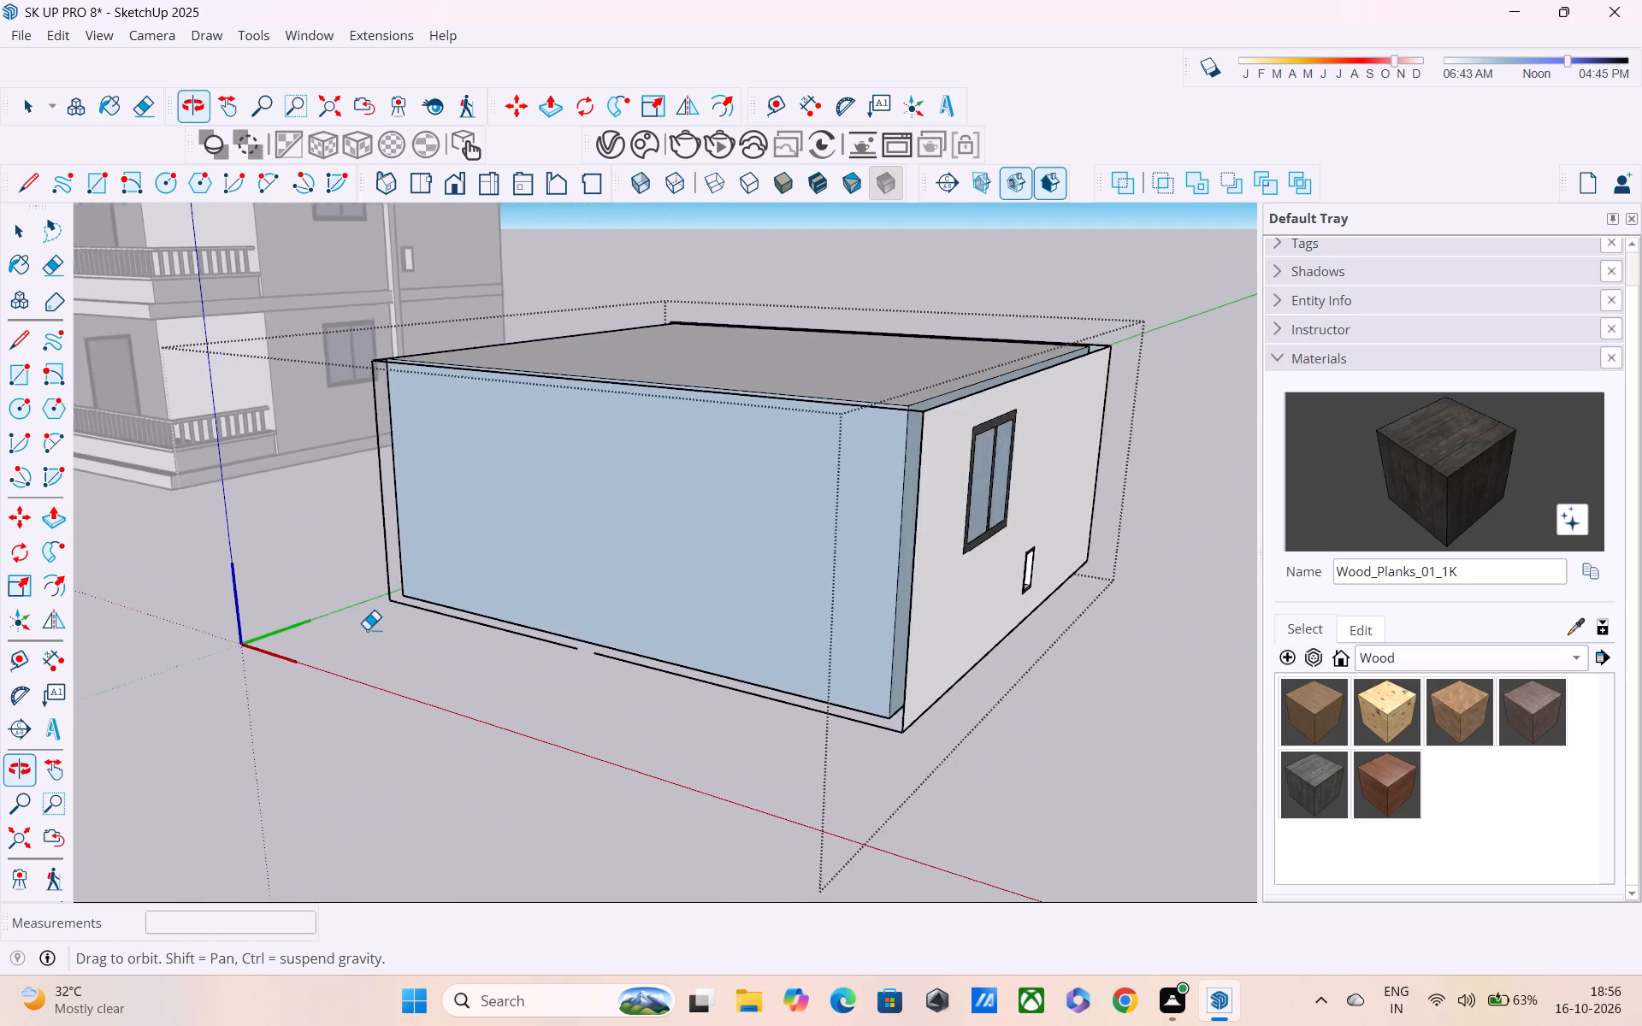
middle_click_drag(367, 629, 368, 630, "shift")
scroll(367, 629, "up", 1)
scroll(756, 737, "down", 3)
middle_click_drag(758, 735, 952, 831)
middle_click_drag(789, 592, 828, 617)
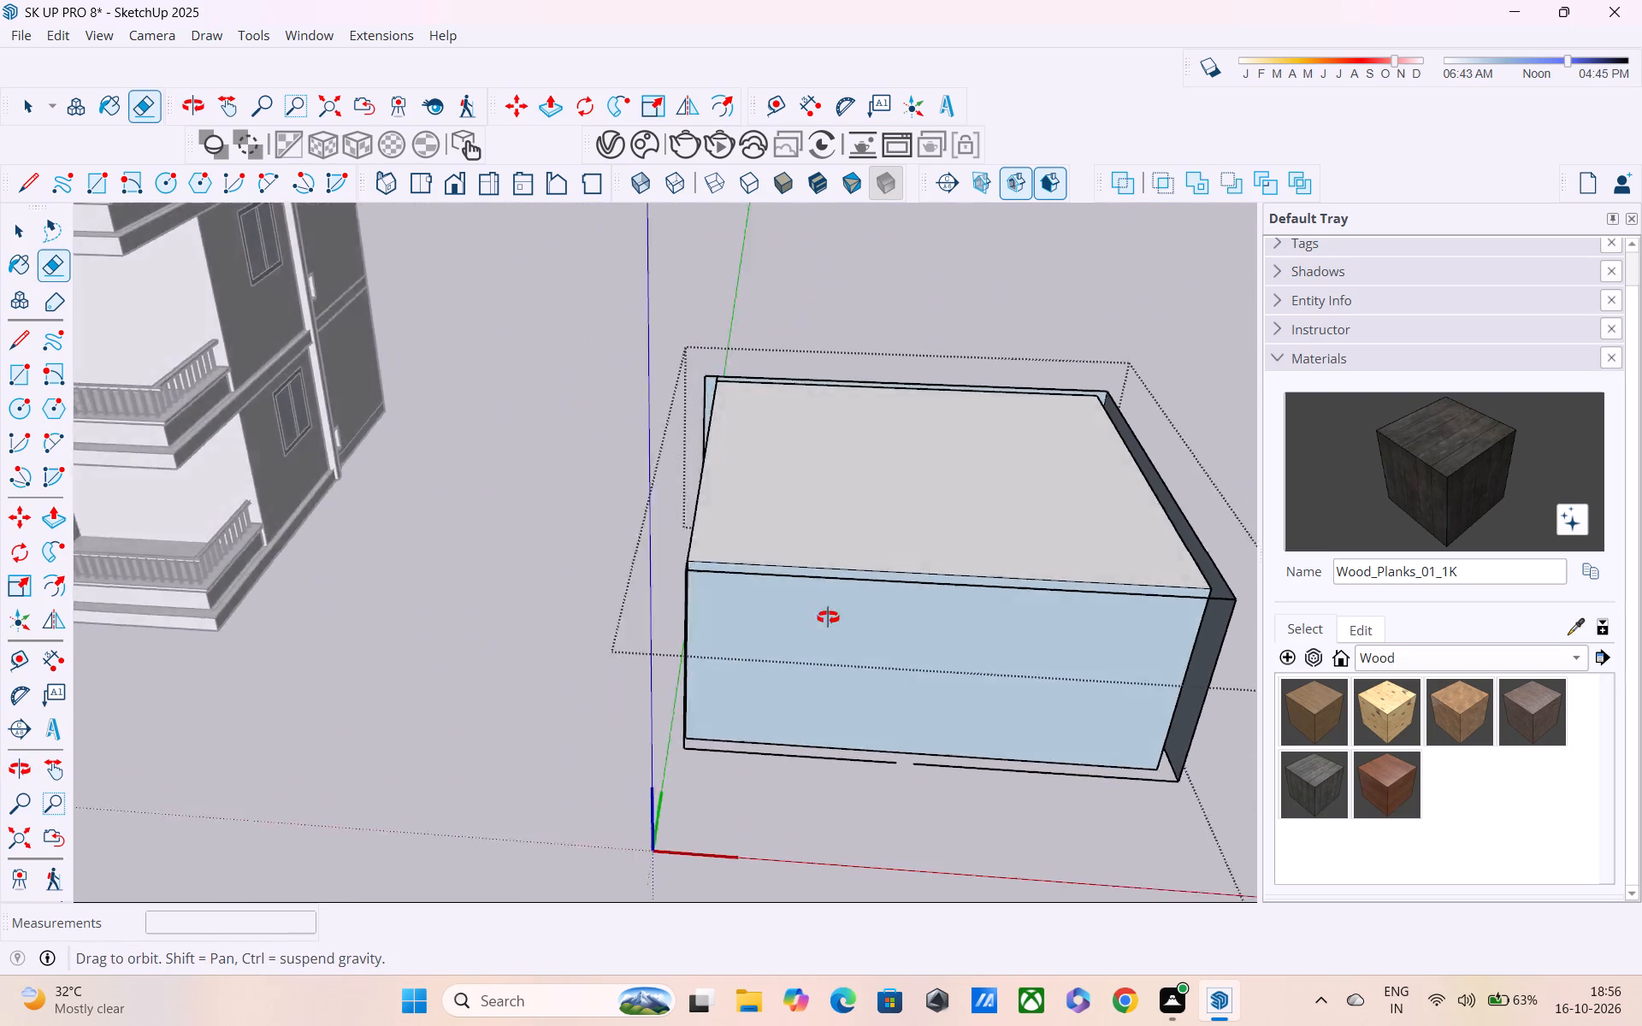
middle_click_drag(828, 617, 1078, 524)
scroll(760, 512, "up", 4)
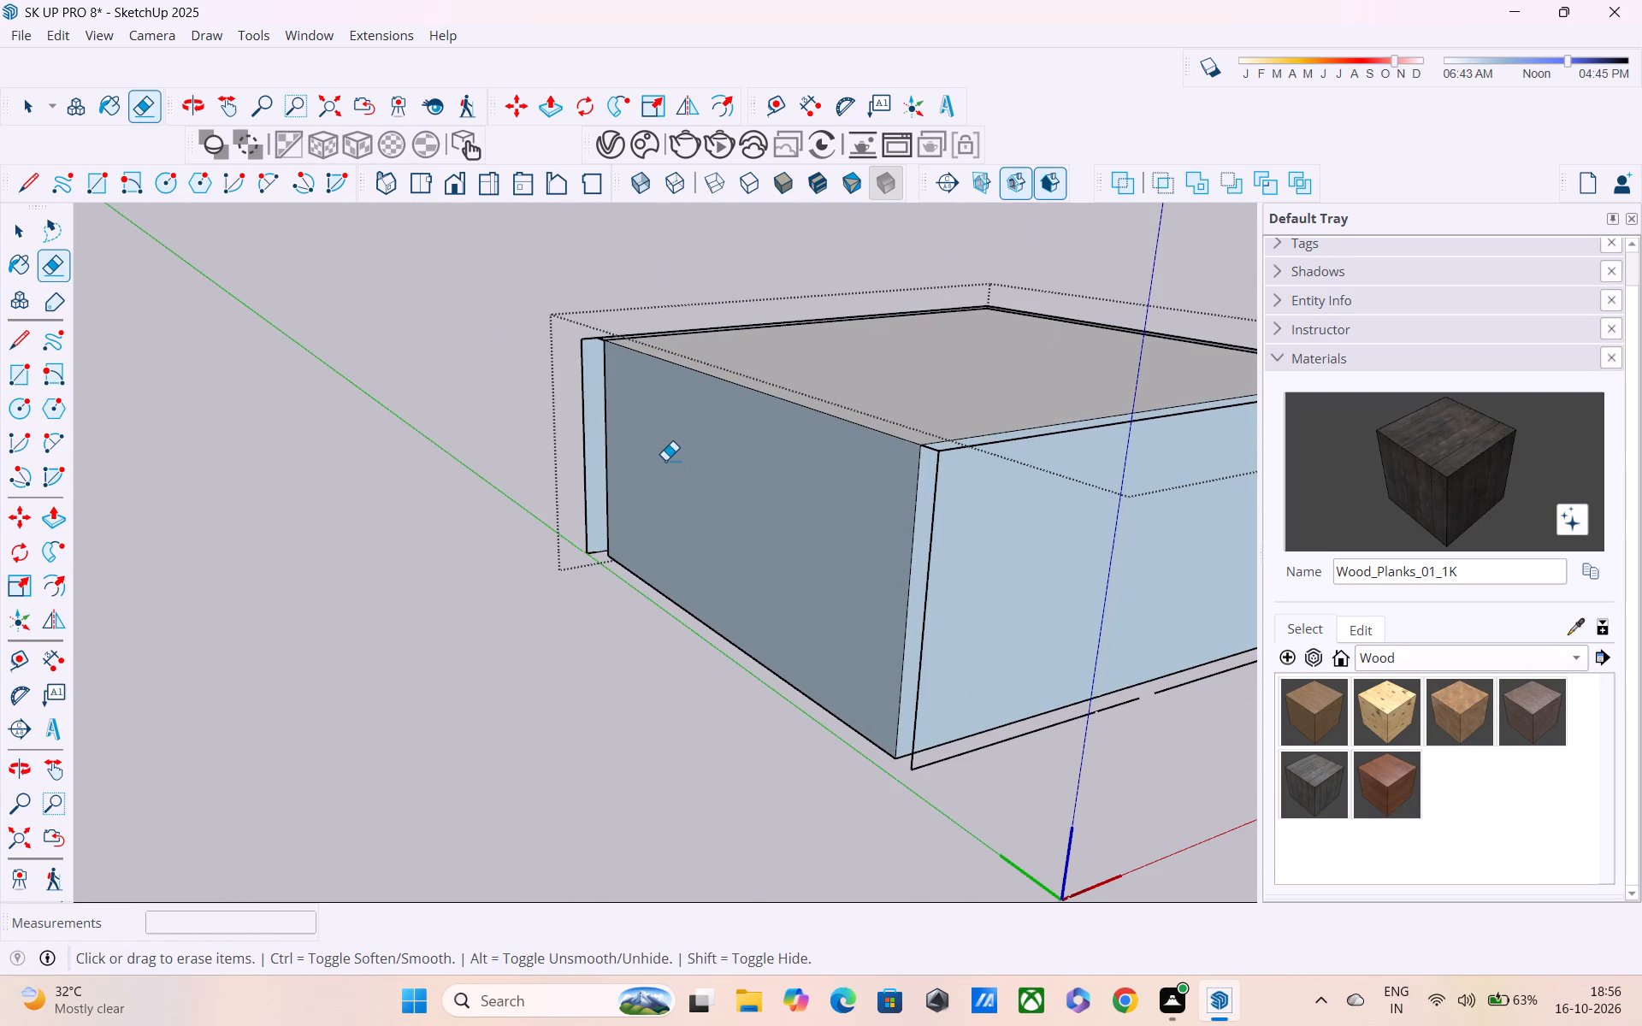
key("r")
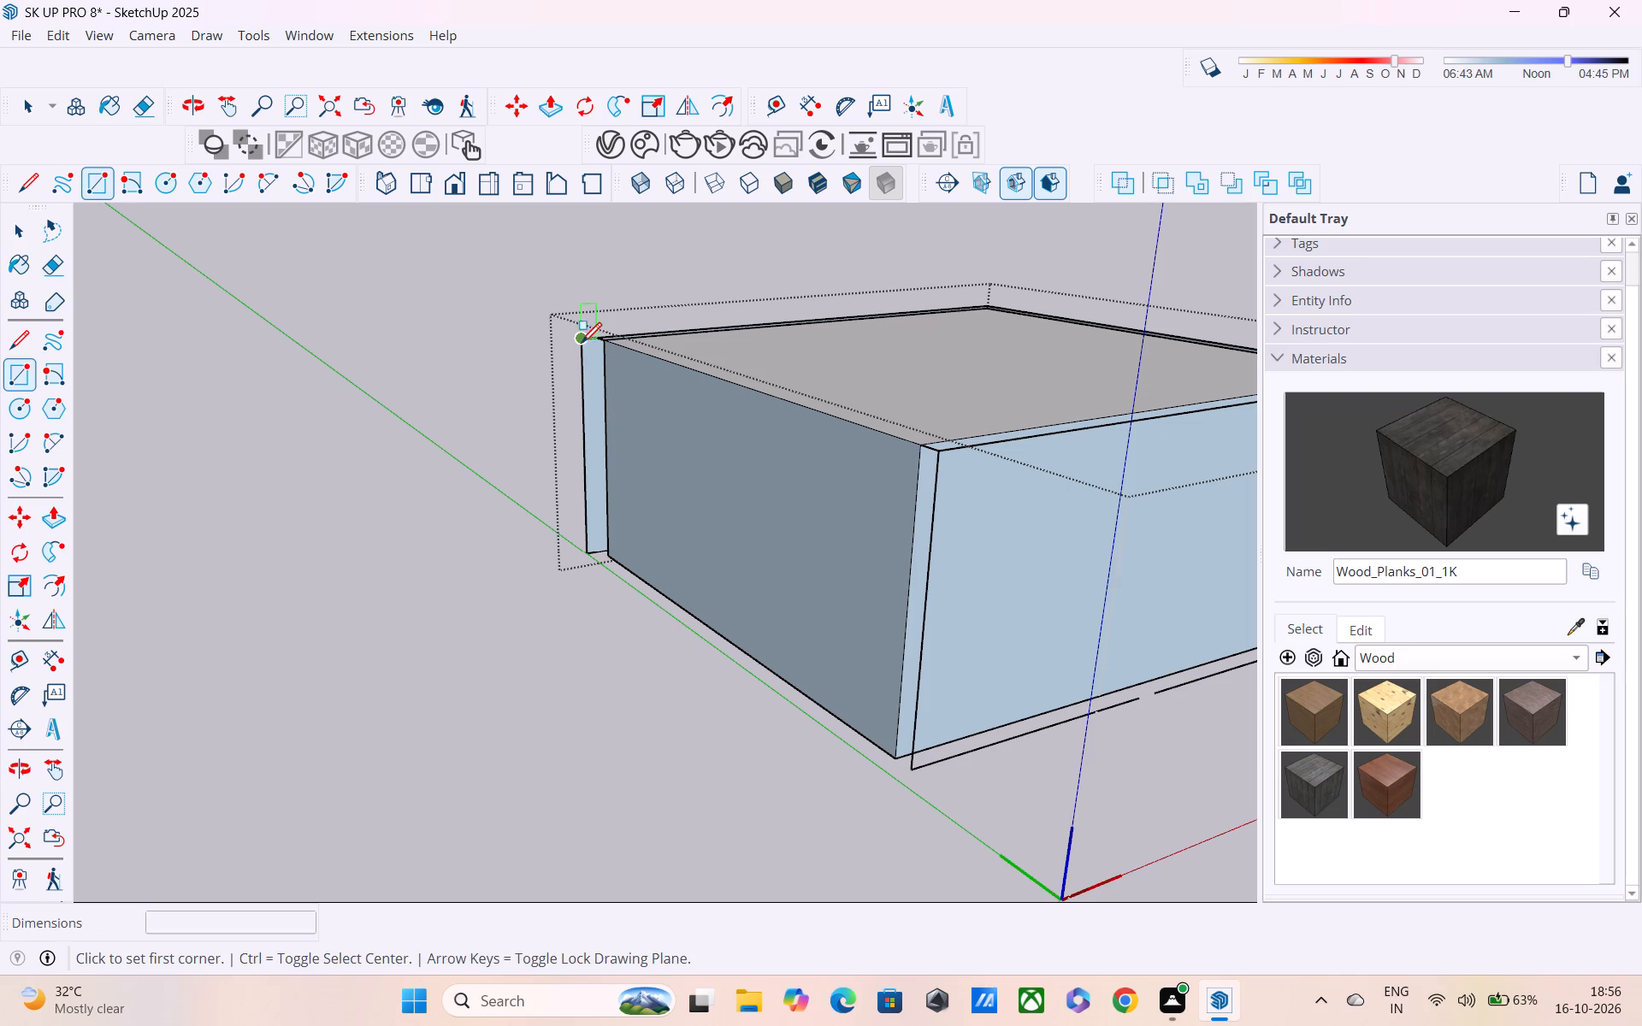
left_click(582, 345)
left_click(915, 770)
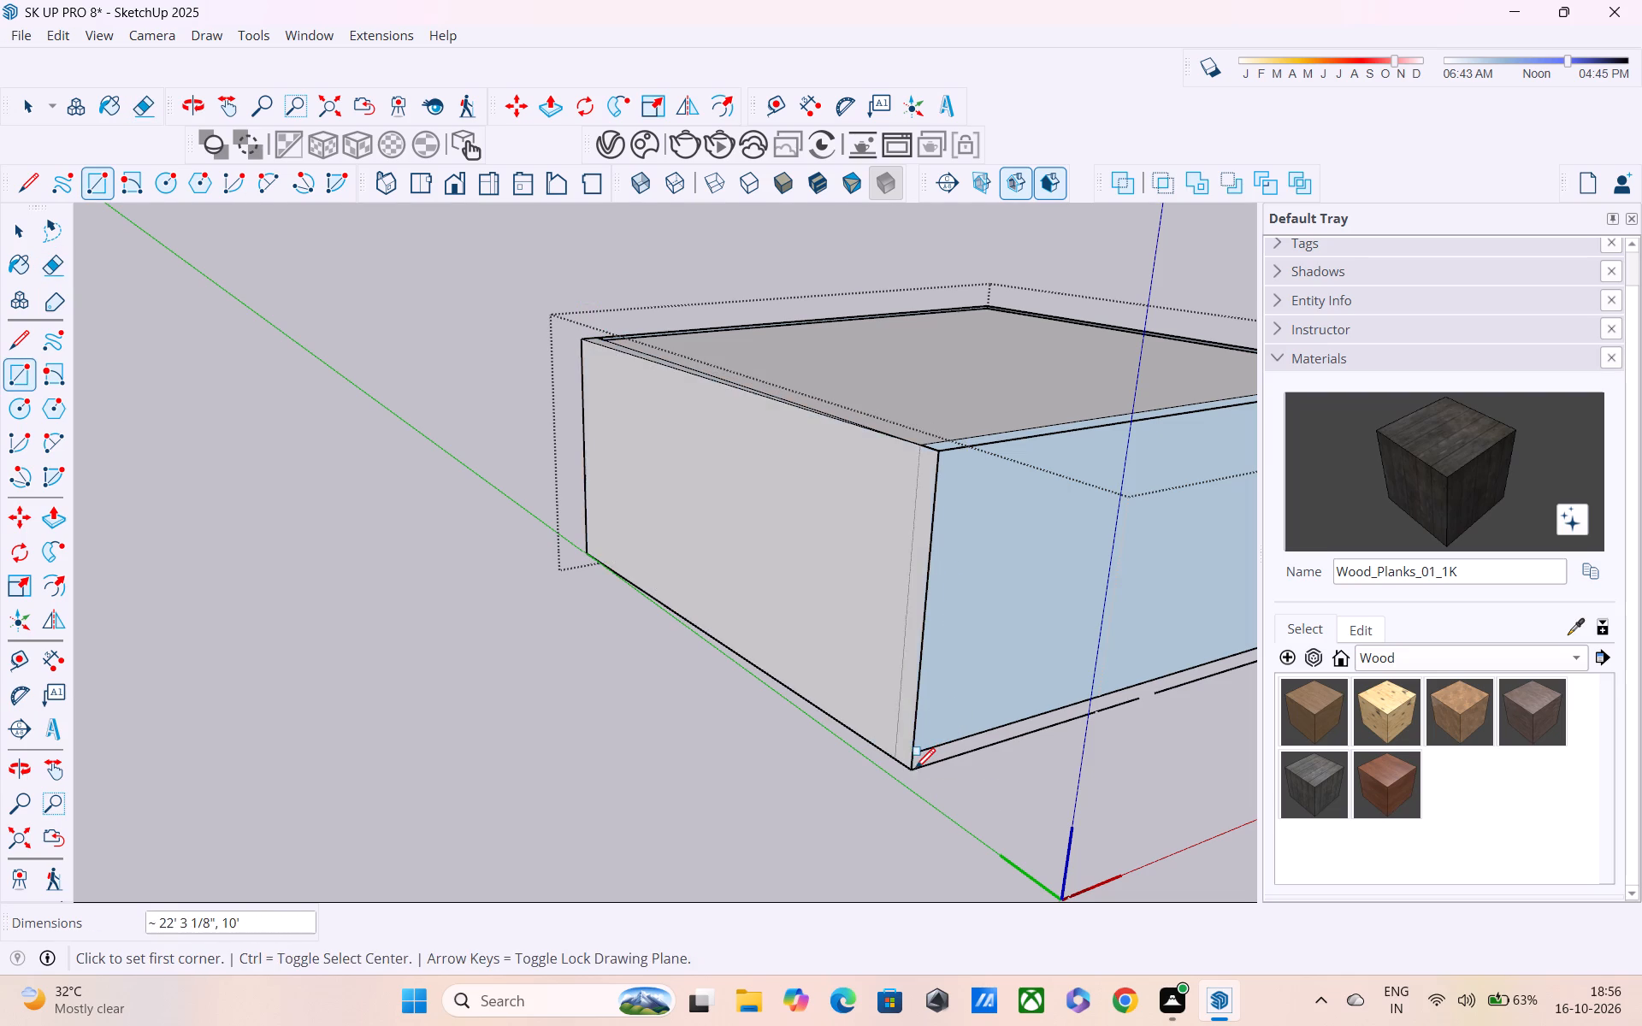
Draw a 9" by 22' 9" rectangle along the top of the main room's open front side.
middle_click_drag(919, 749, 637, 692)
scroll(626, 686, "down", 5)
middle_click_drag(626, 682, 229, 792)
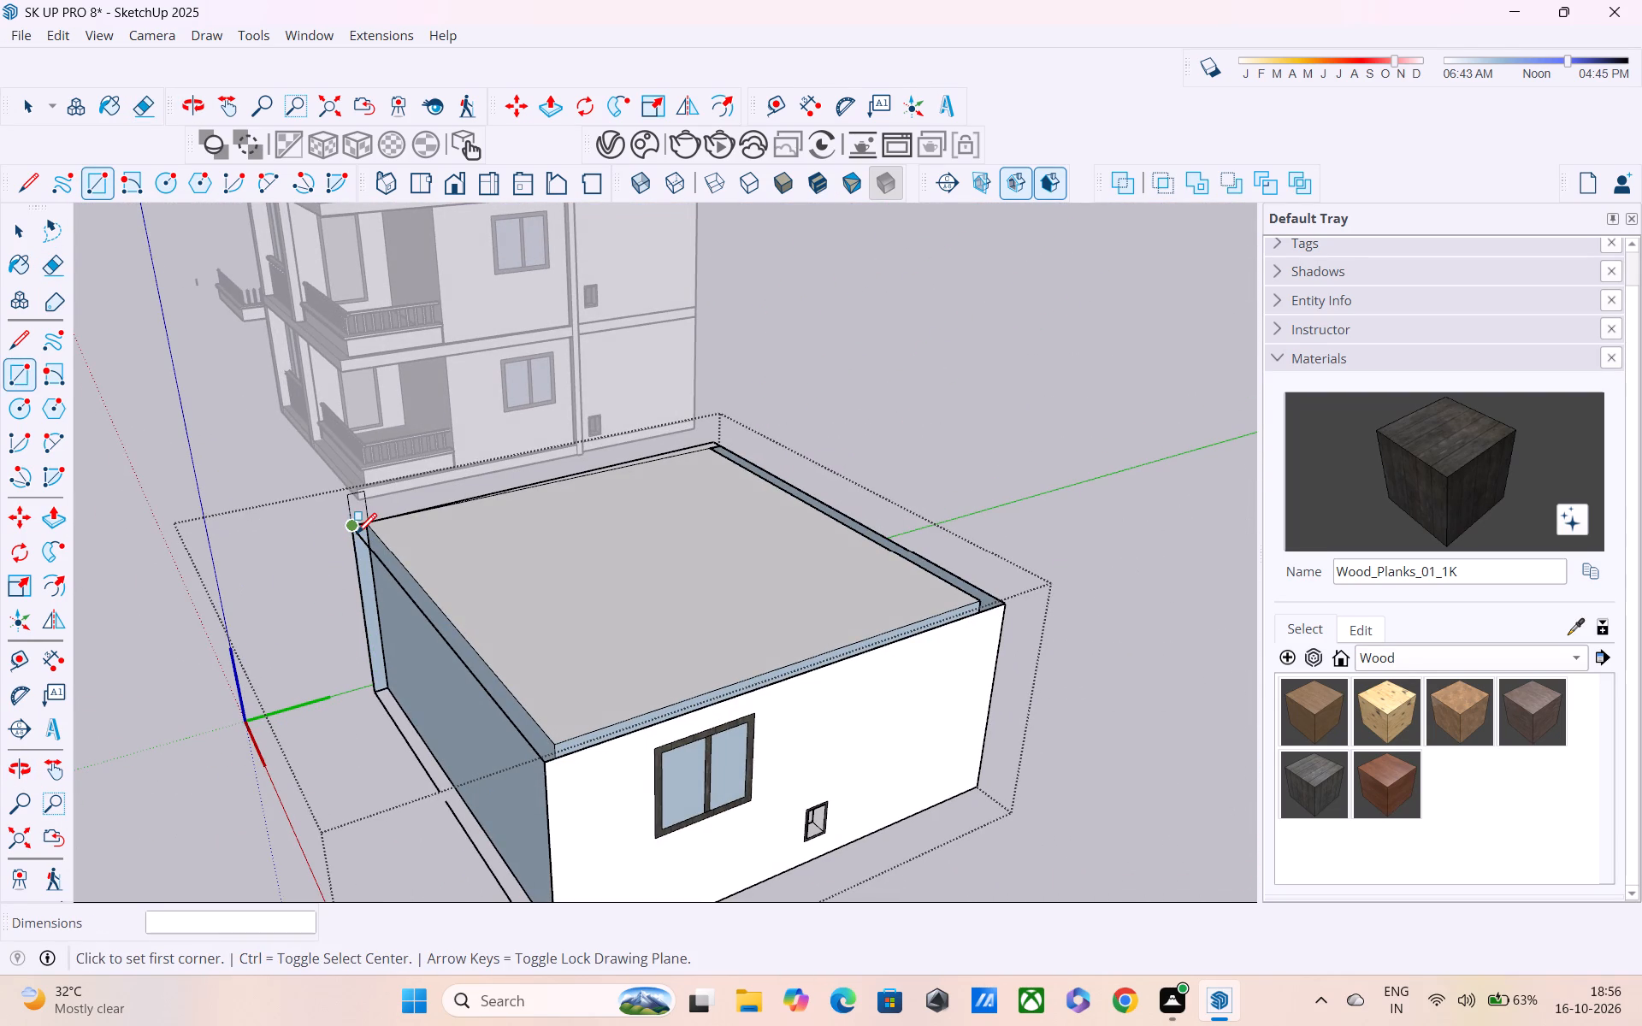
left_click(347, 529)
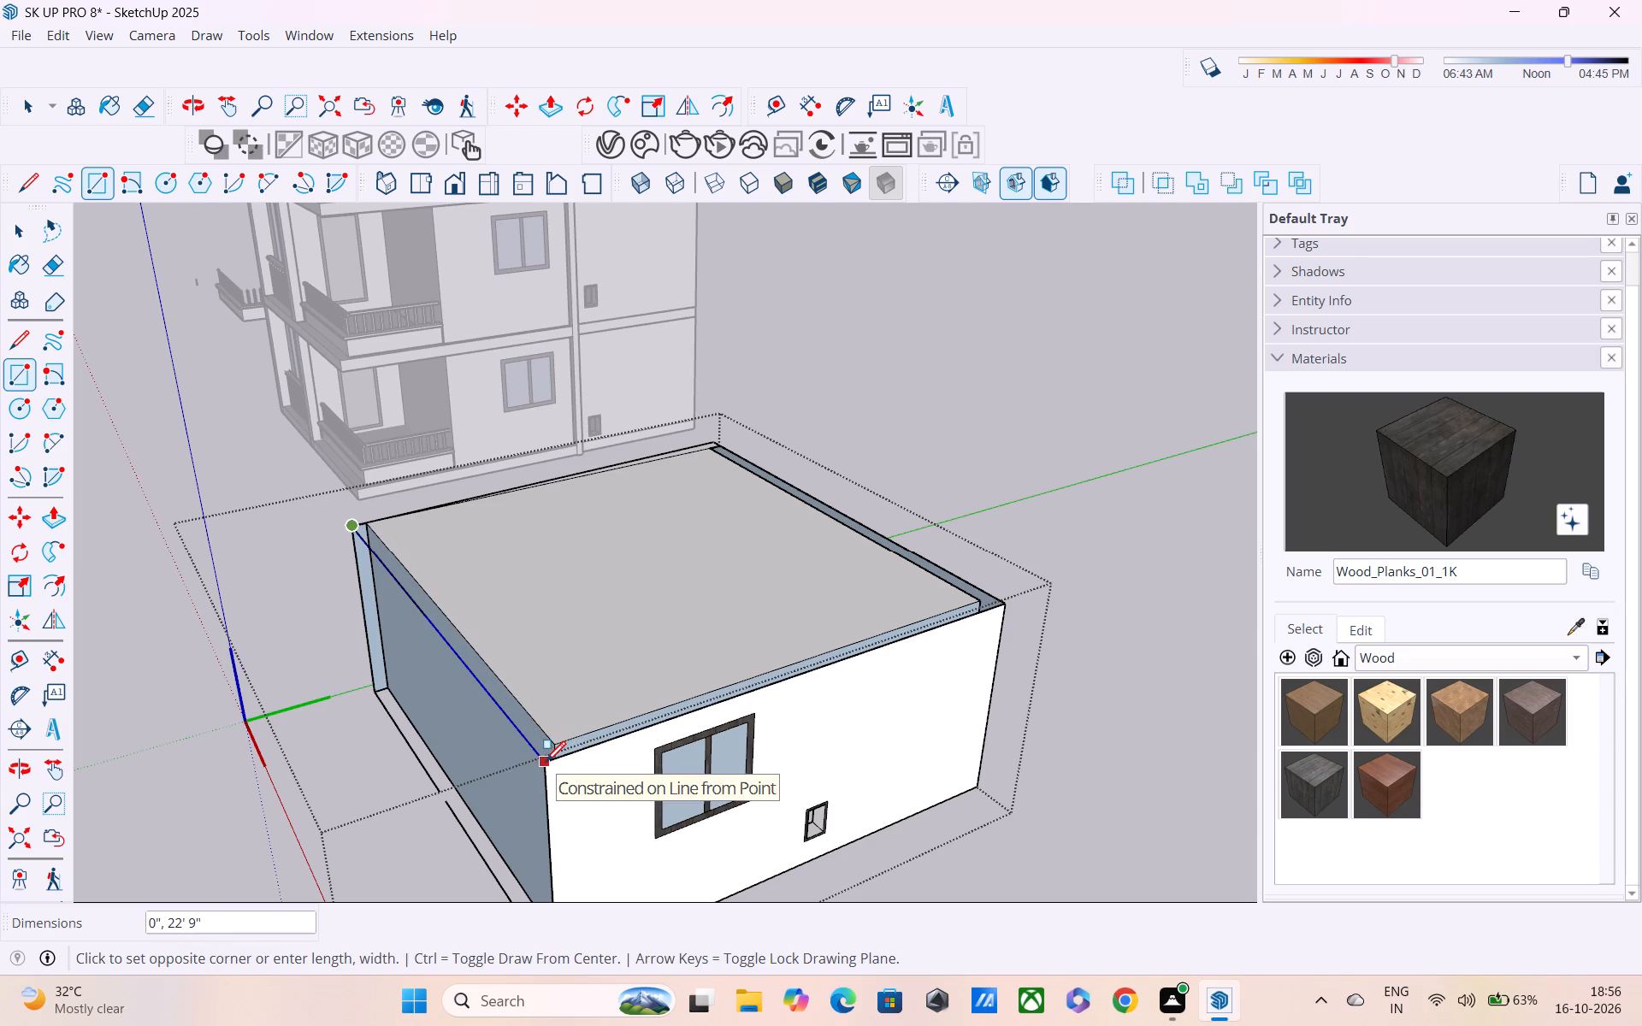
middle_click_drag(557, 758, 298, 817)
scroll(296, 736, "up", 3)
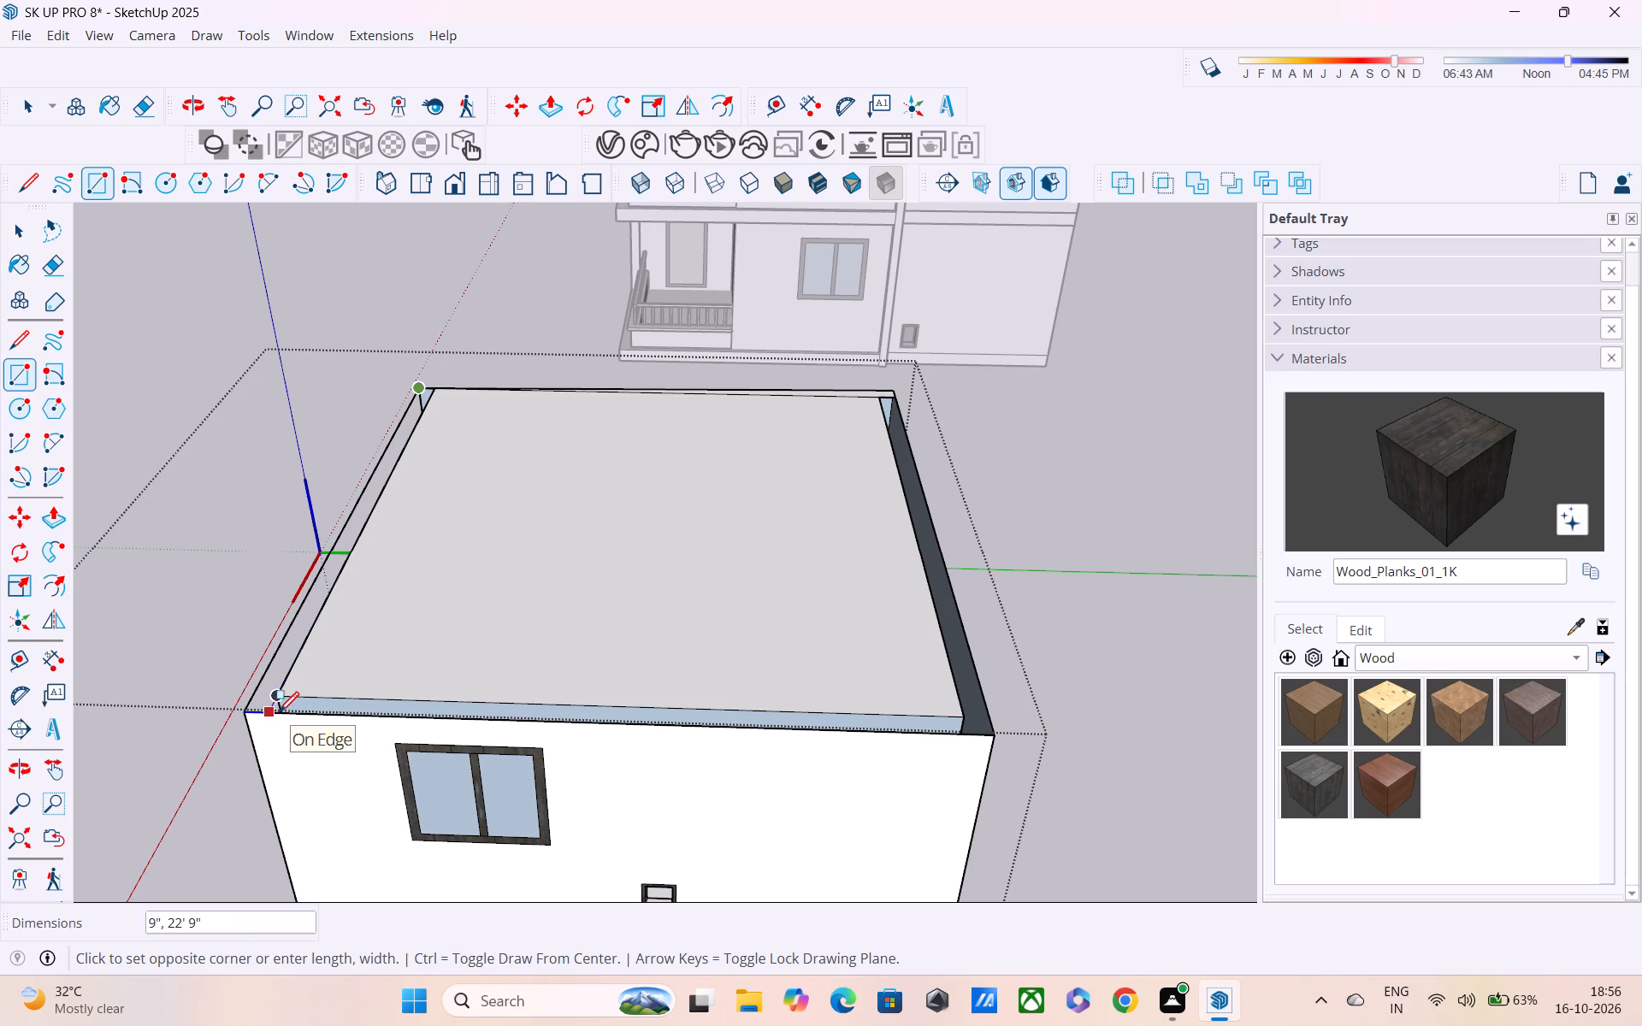
left_click(279, 714)
Draw a corner-to-corner rectangle closing the main room's full front side facing the axes origin.
middle_click_drag(329, 715, 929, 594)
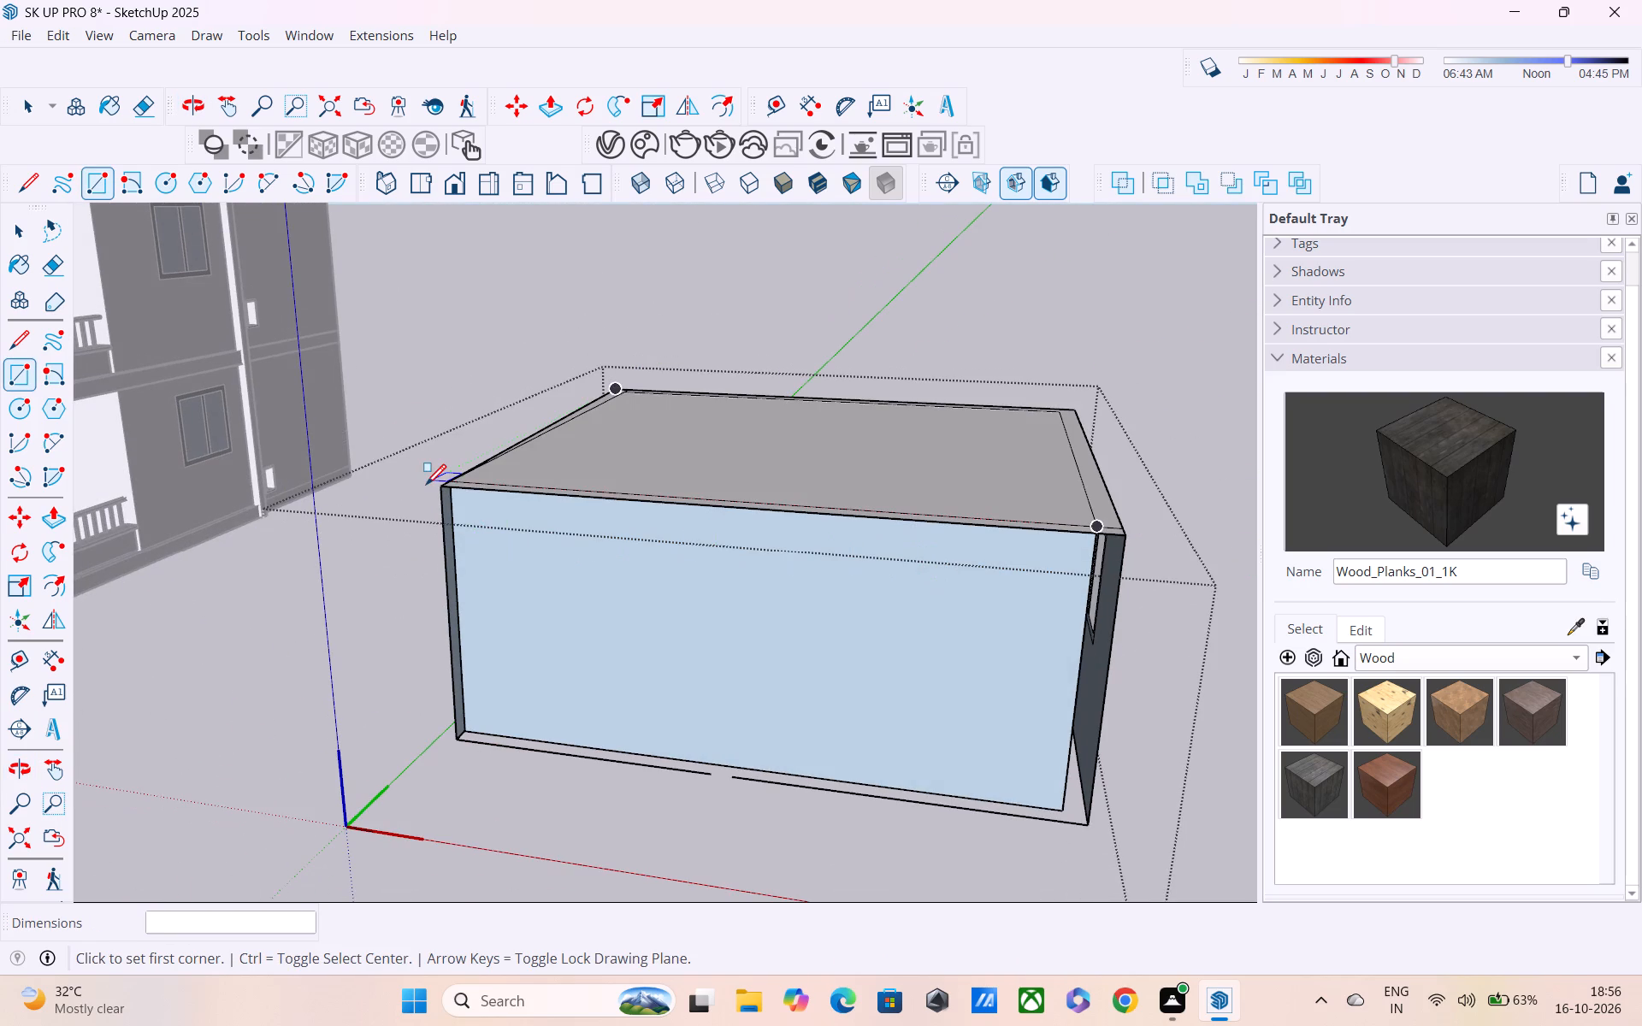
left_click(439, 496)
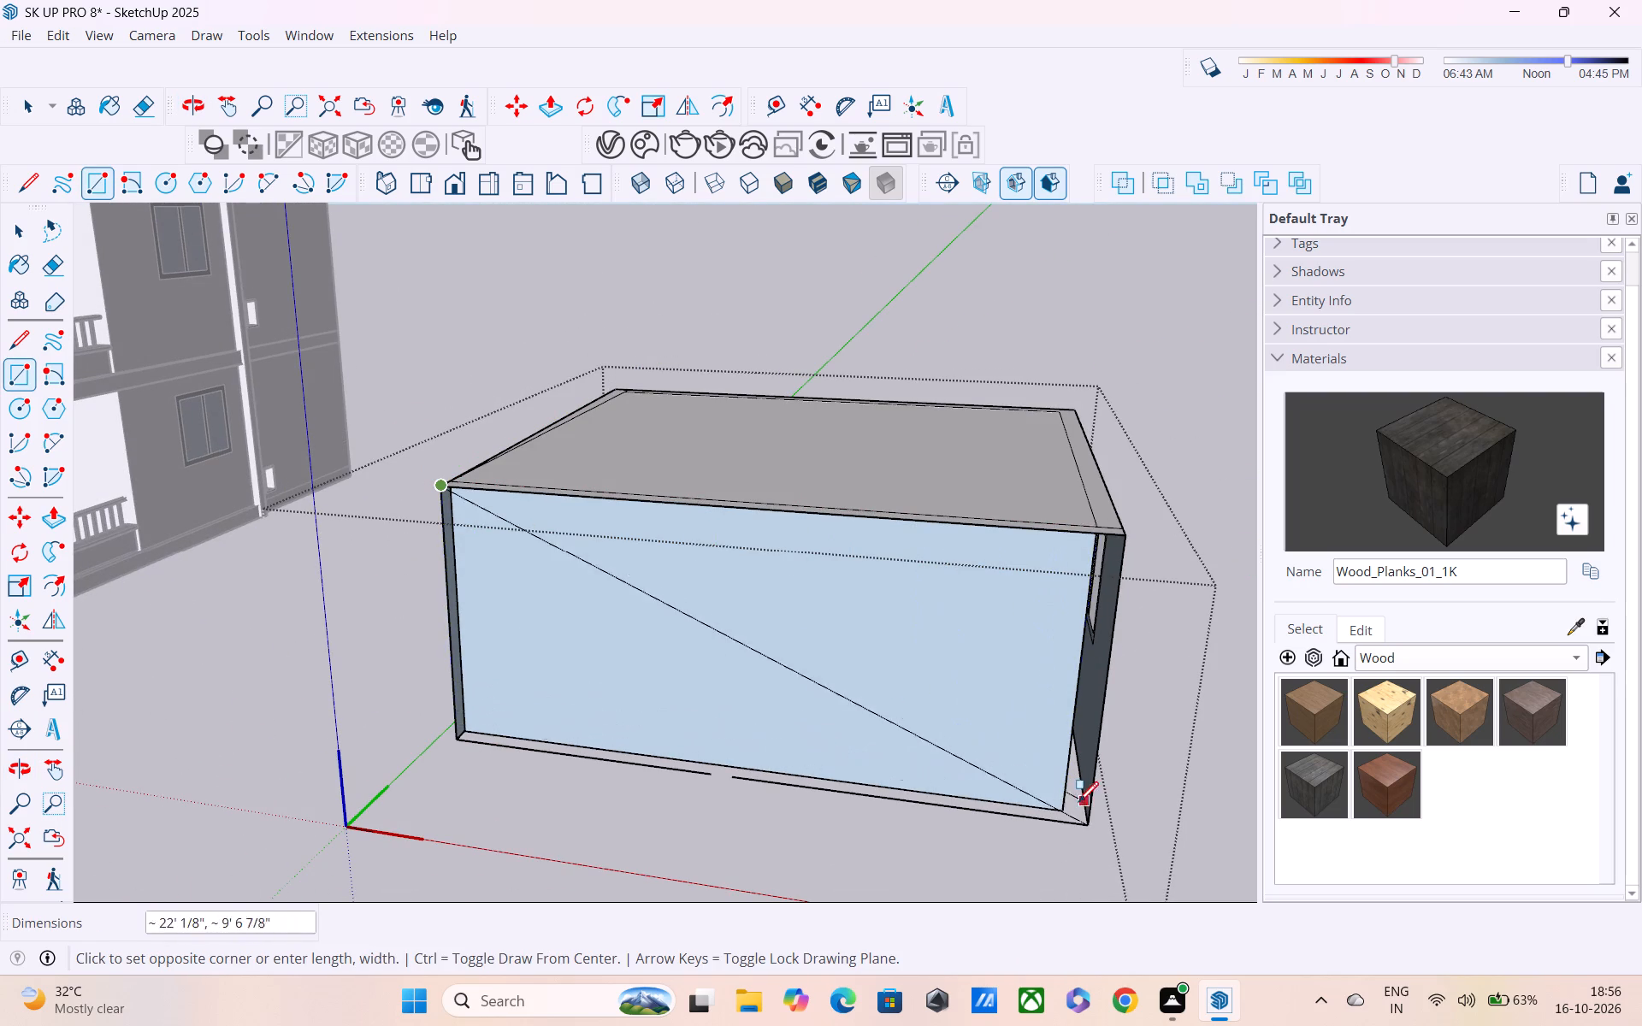
left_click(1086, 817)
Draw a line bridging the gap in the bottom edge of the main room's new front wall.
middle_click_drag(972, 823, 936, 563)
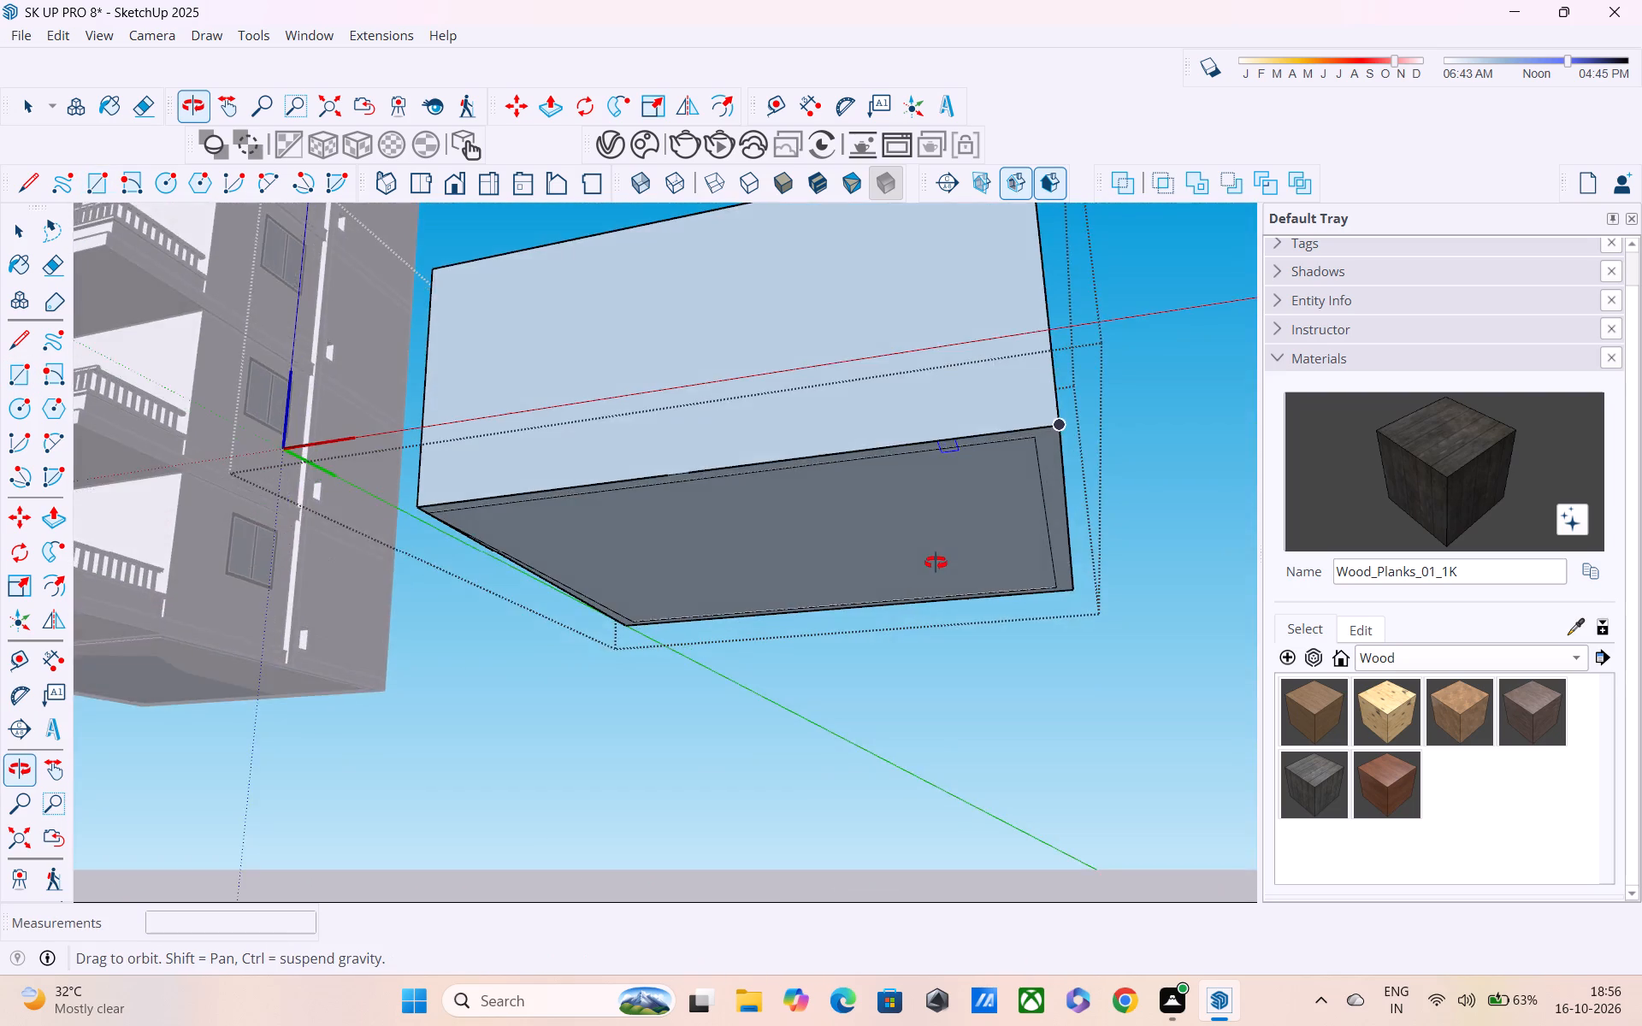
middle_click_drag(936, 563, 967, 631)
scroll(929, 584, "down", 1)
middle_click_drag(857, 558, 817, 408)
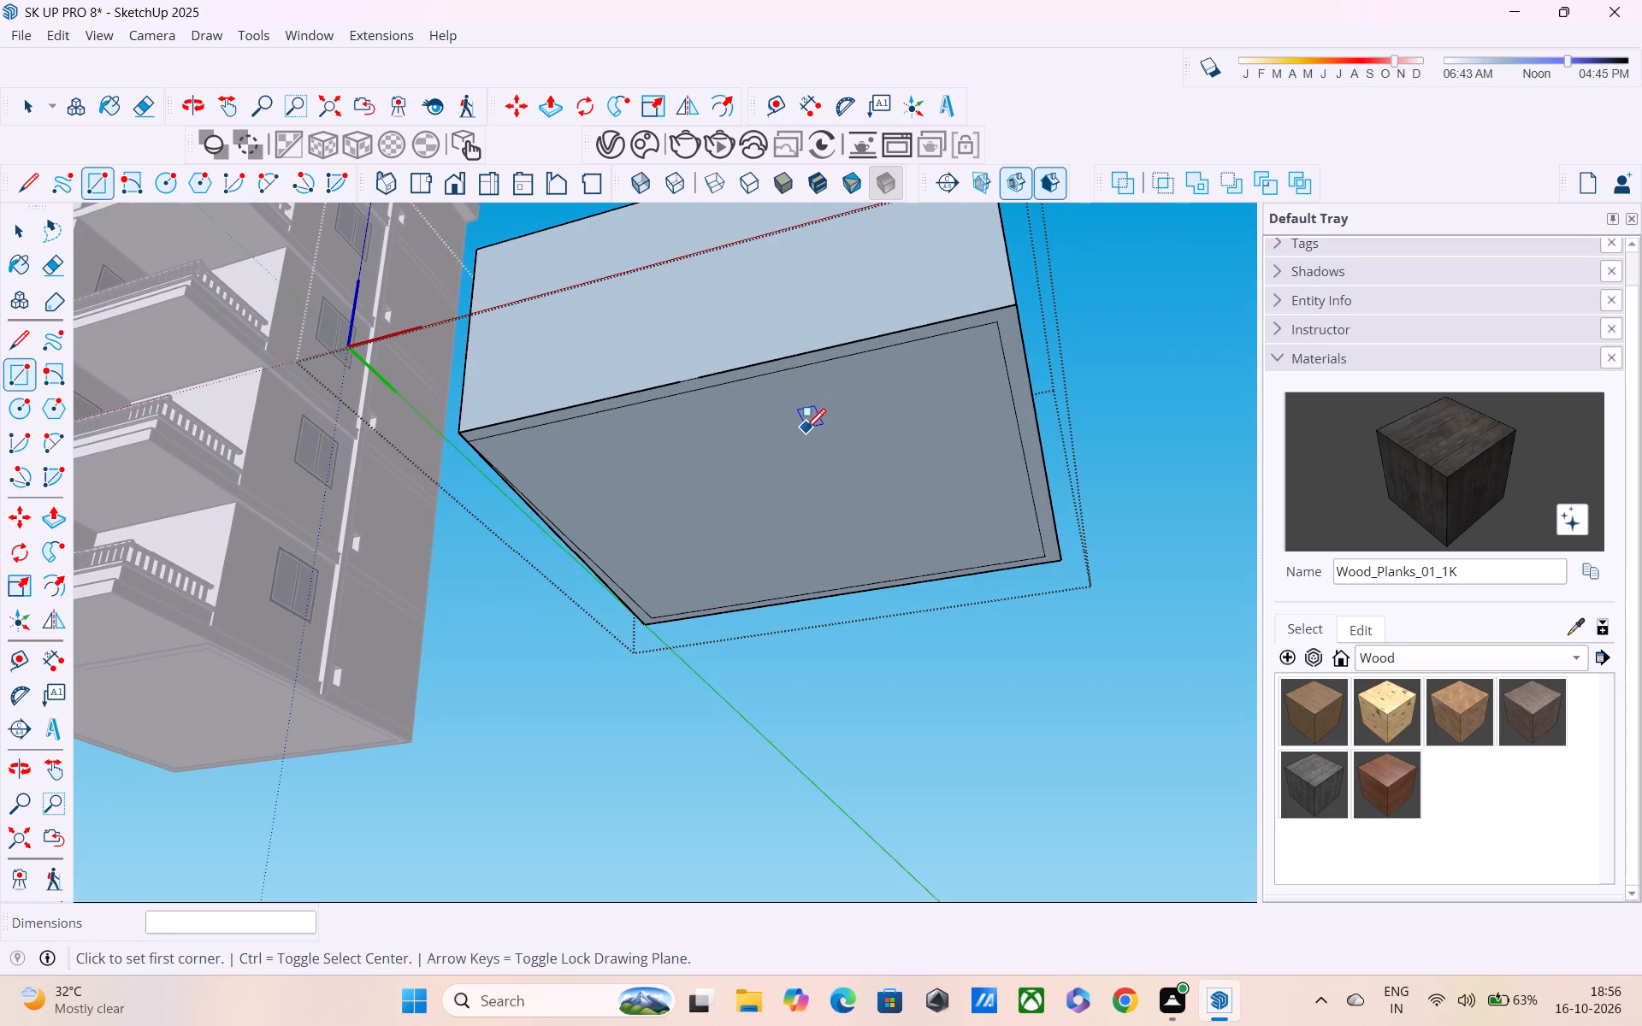
key("l")
scroll(712, 438, "up", 4)
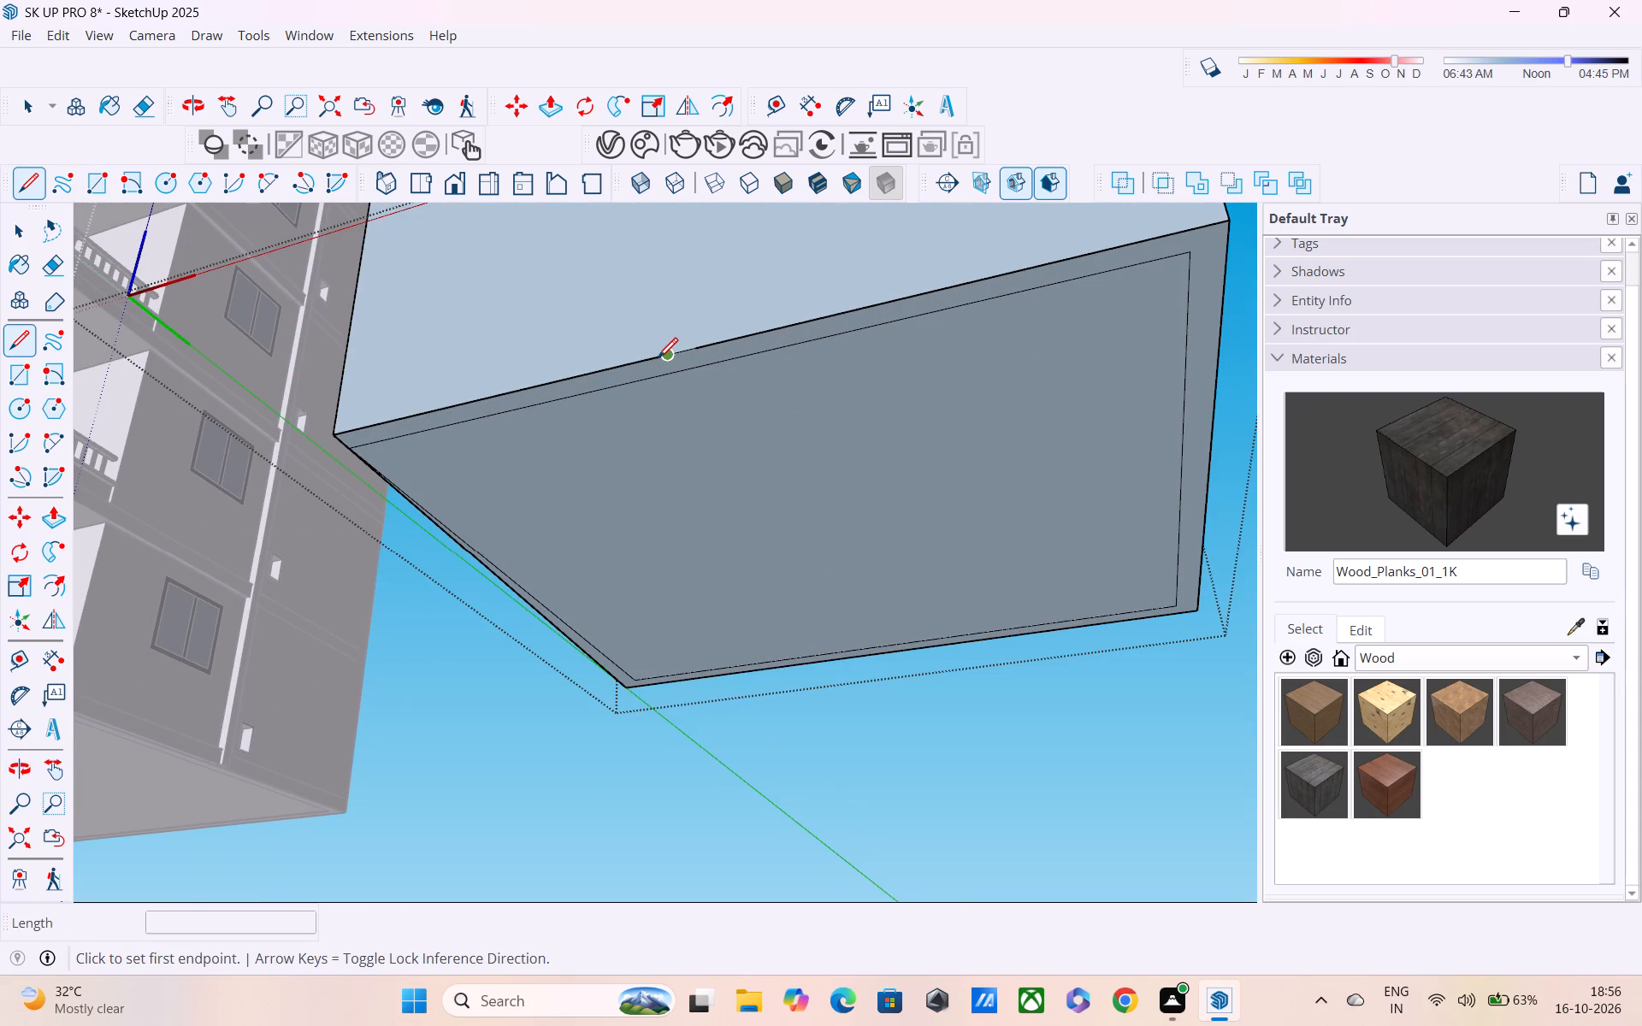
left_click(658, 360)
left_click(694, 356)
middle_click_drag(697, 359, 758, 435)
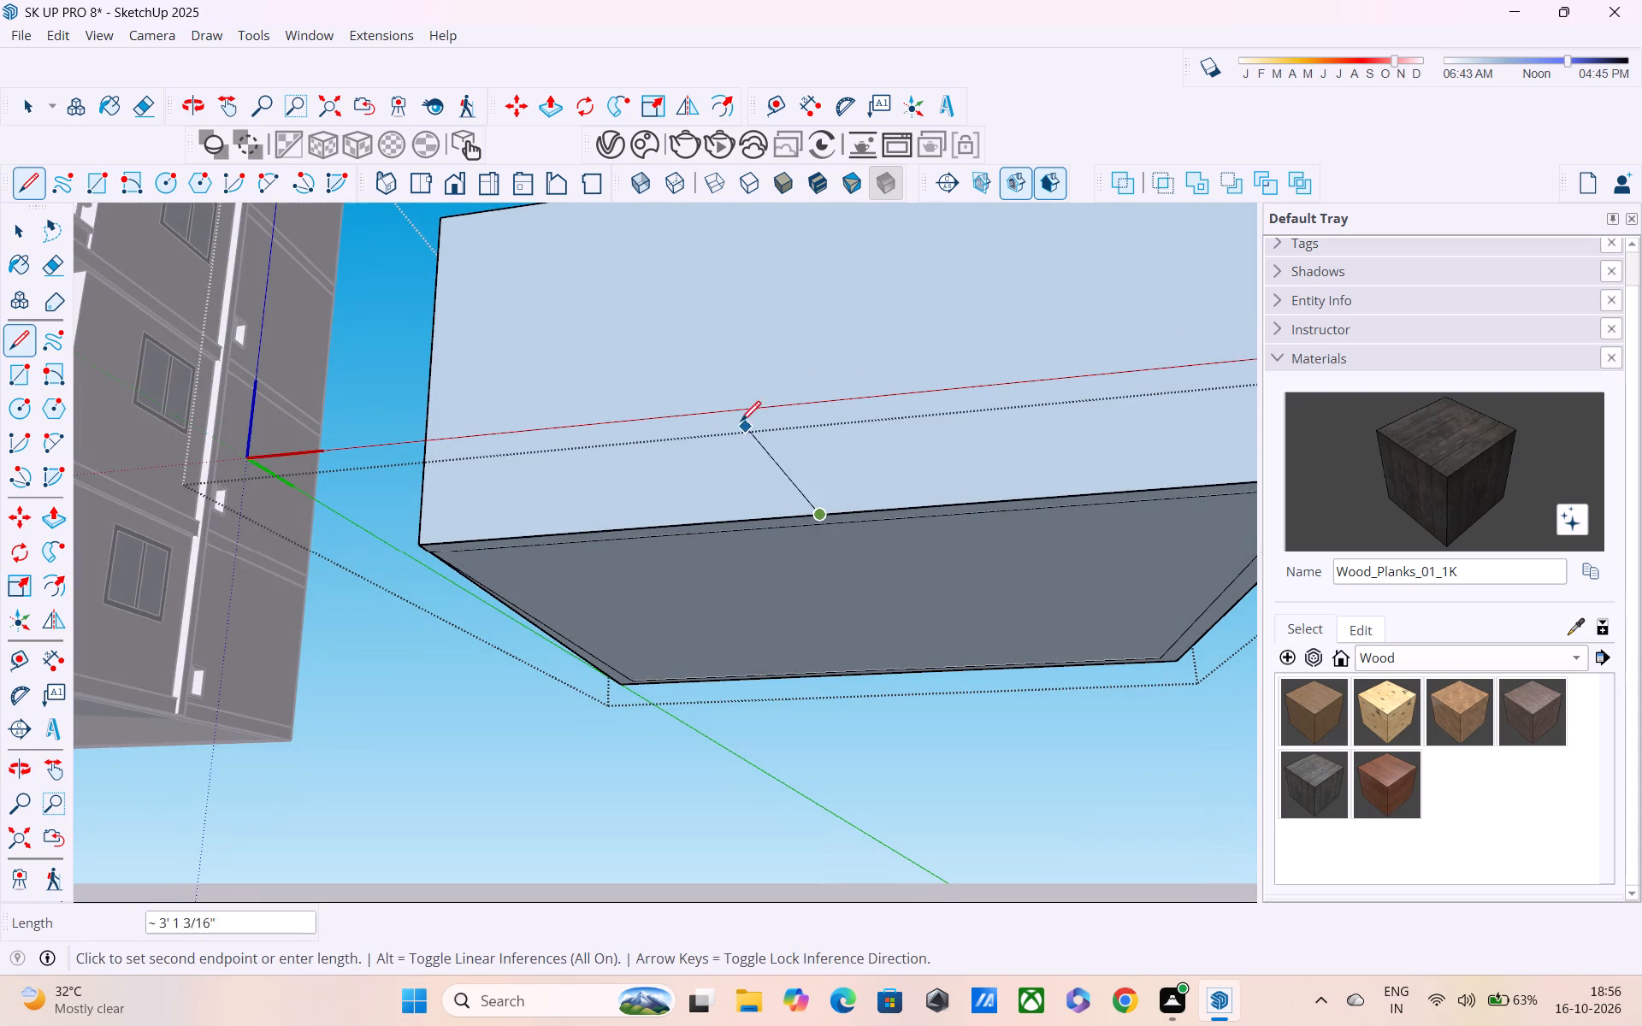
key("Escape")
key("space")
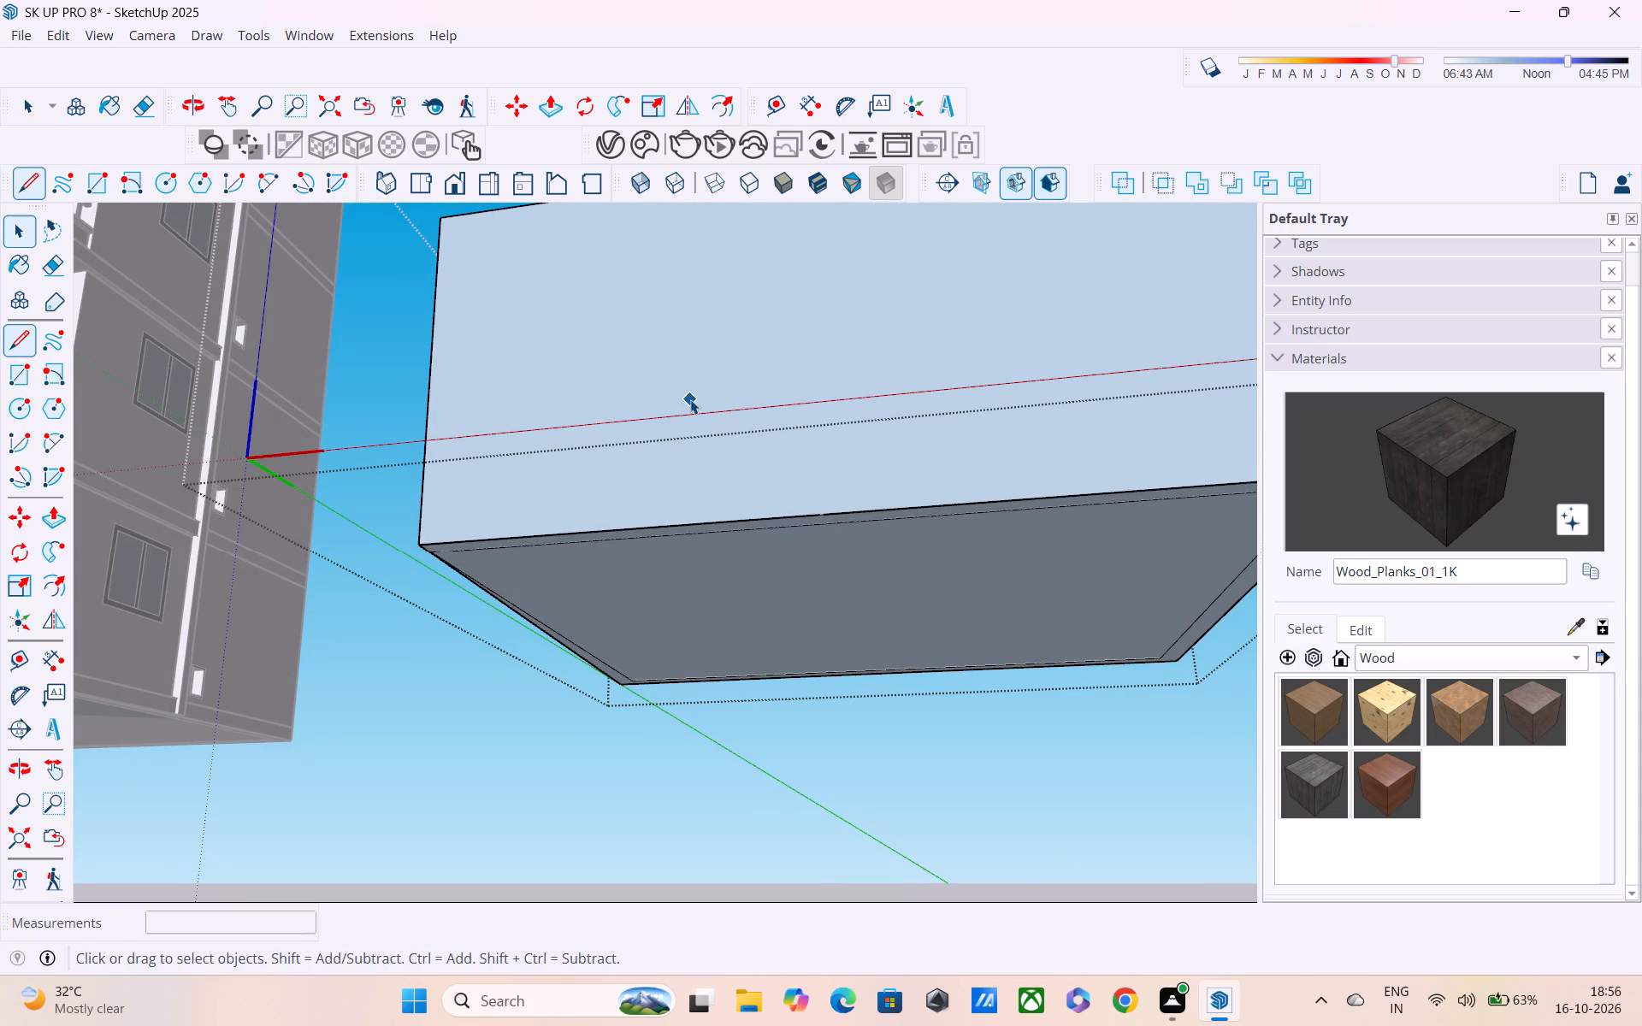
Reverse the new front wall face so its white side points outward.
left_click(690, 399)
right_click(690, 399)
left_click(872, 683)
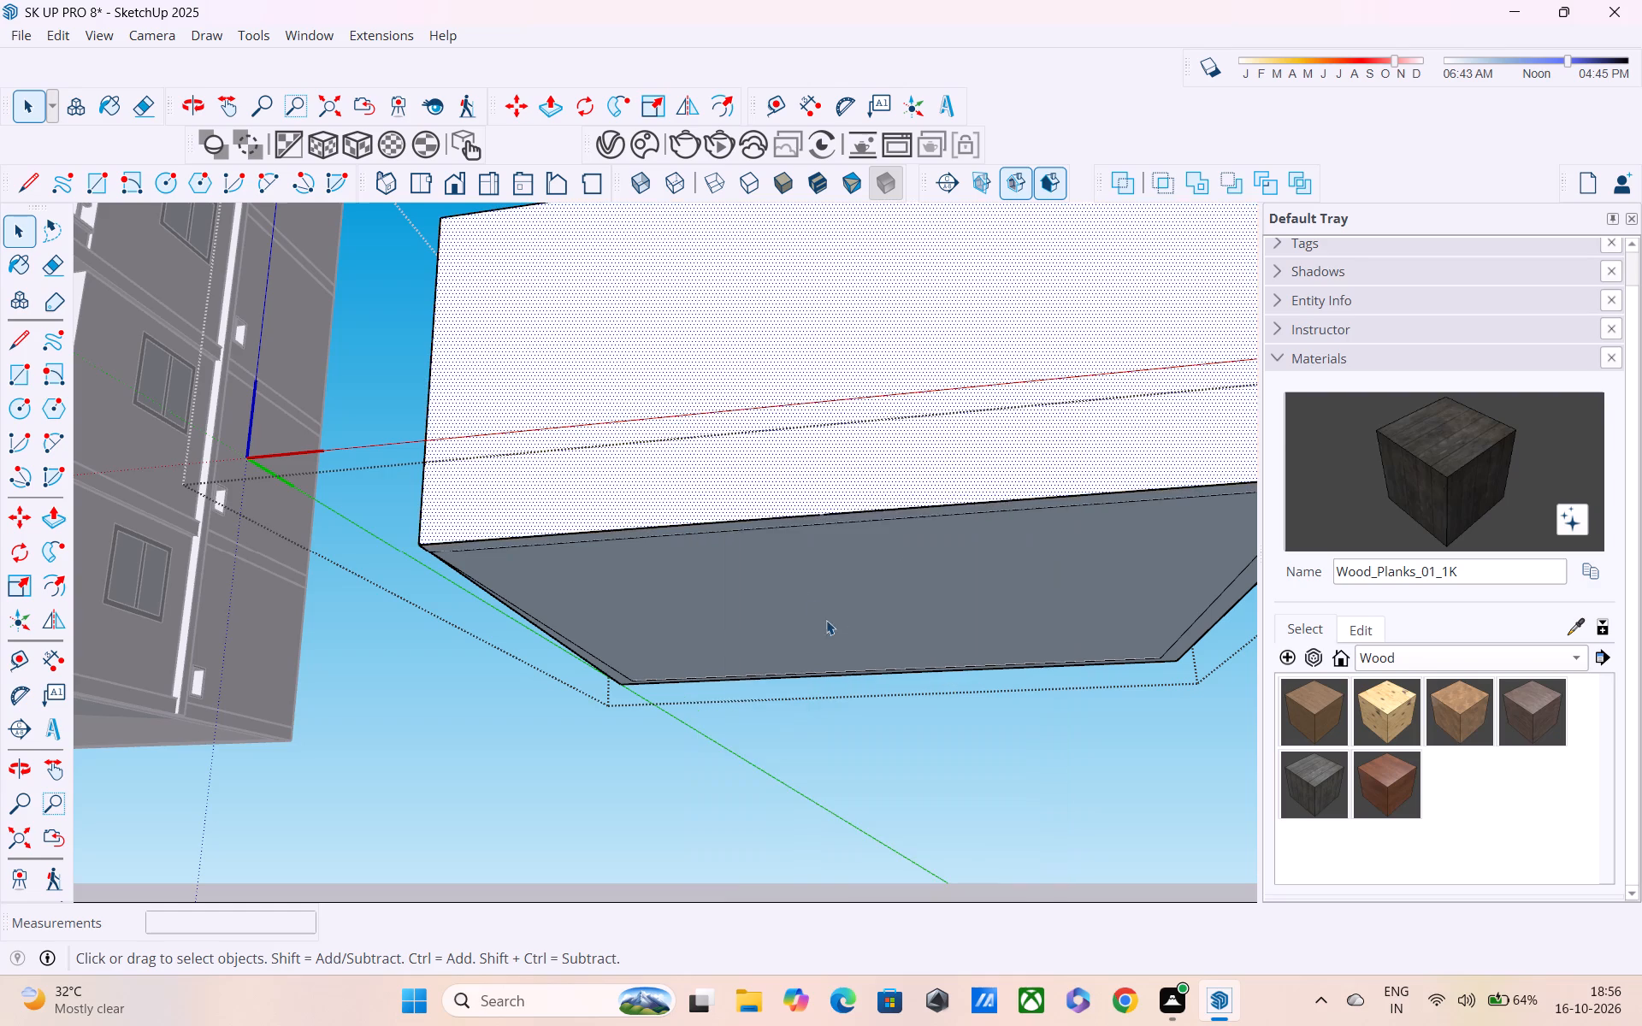
Examine the closed main-room body from below and from its front and window sides.
middle_click_drag(803, 580, 945, 755)
scroll(943, 752, "down", 3)
middle_click_drag(840, 705, 603, 448)
scroll(649, 471, "down", 4)
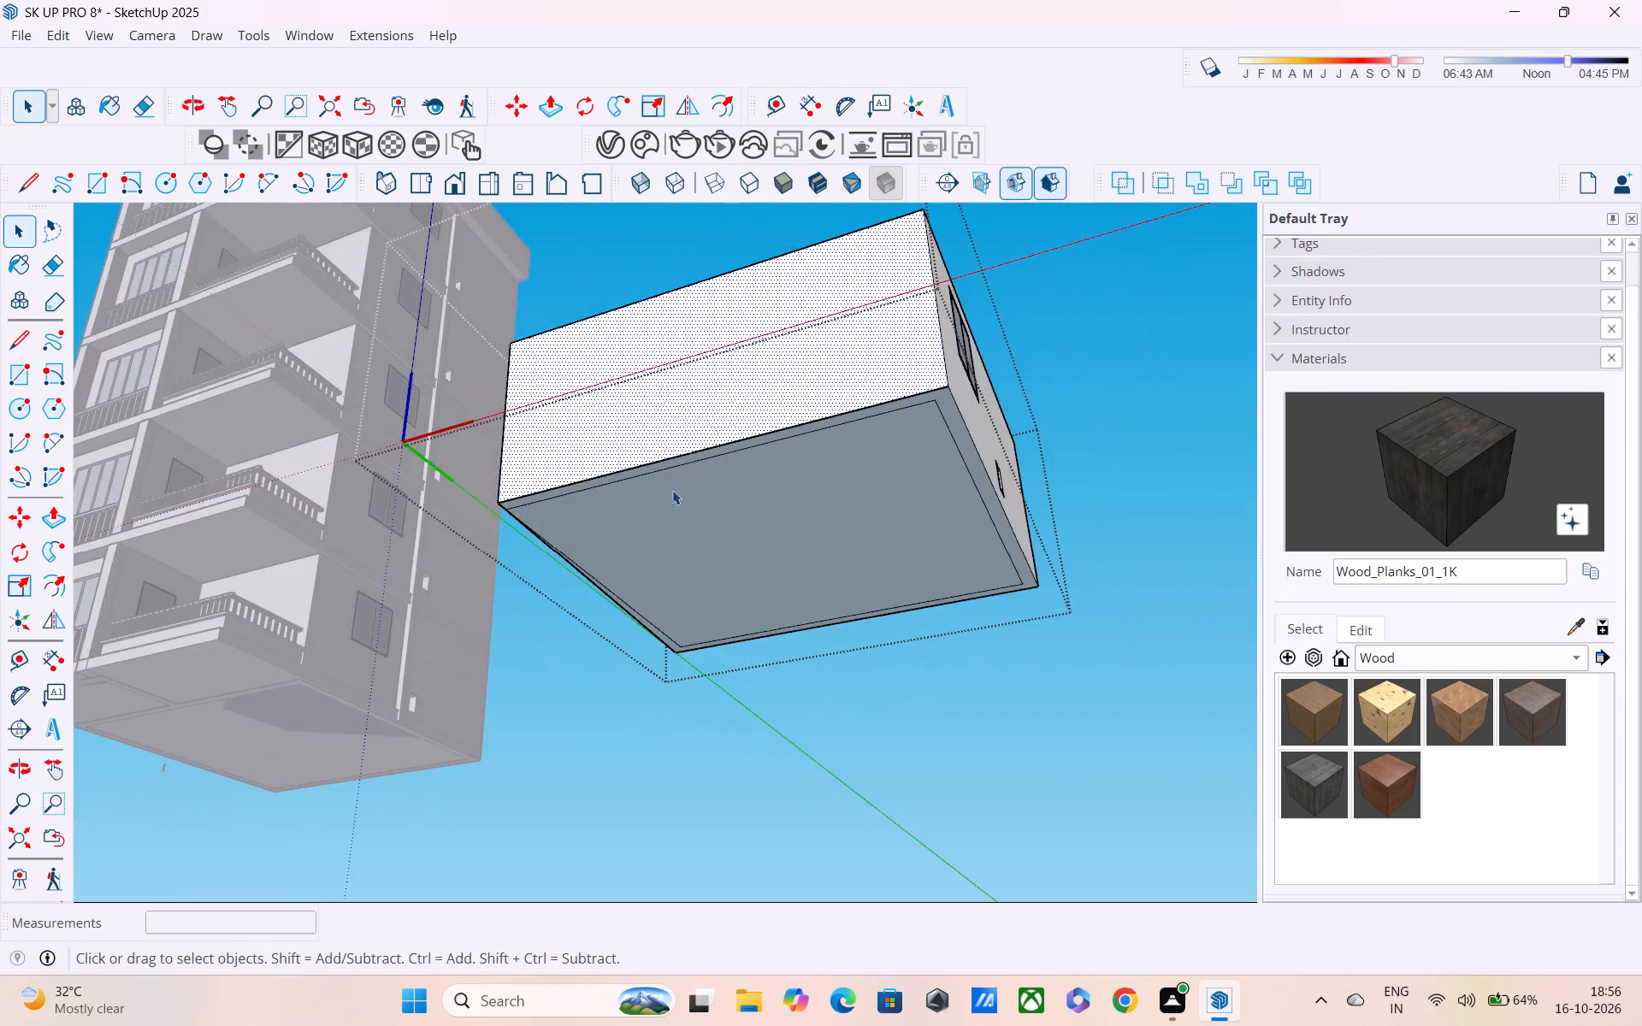
middle_click_drag(686, 490, 505, 685)
scroll(505, 685, "up", 1)
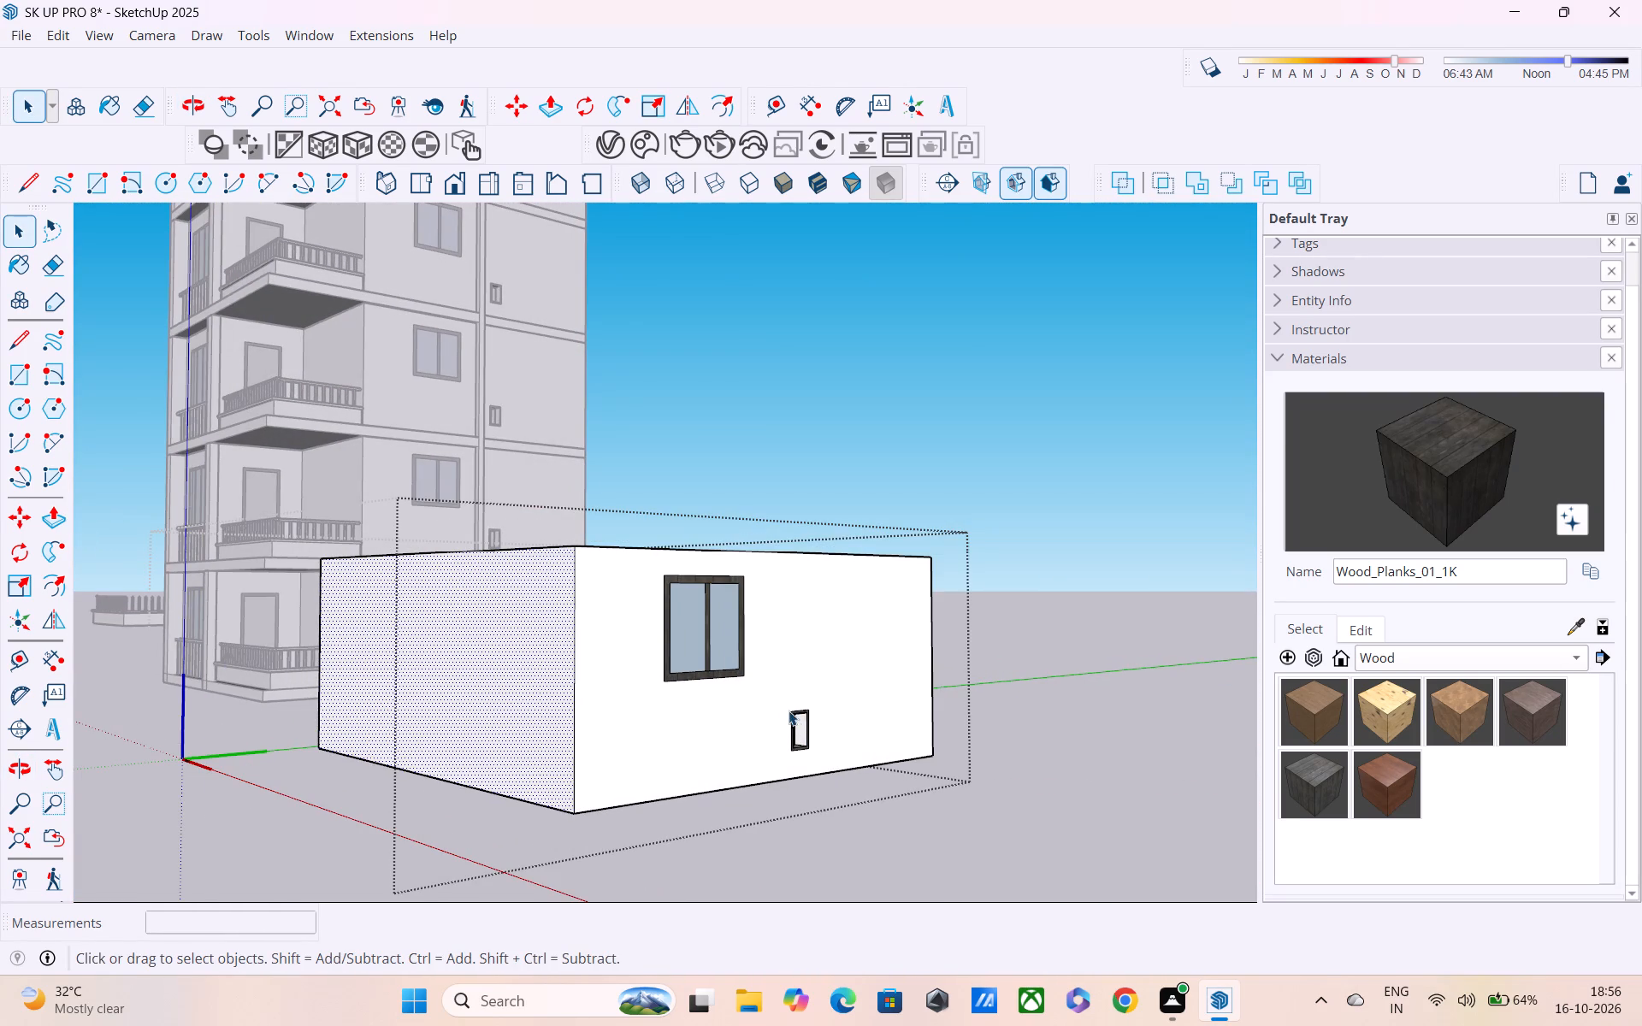
scroll(787, 705, "down", 5)
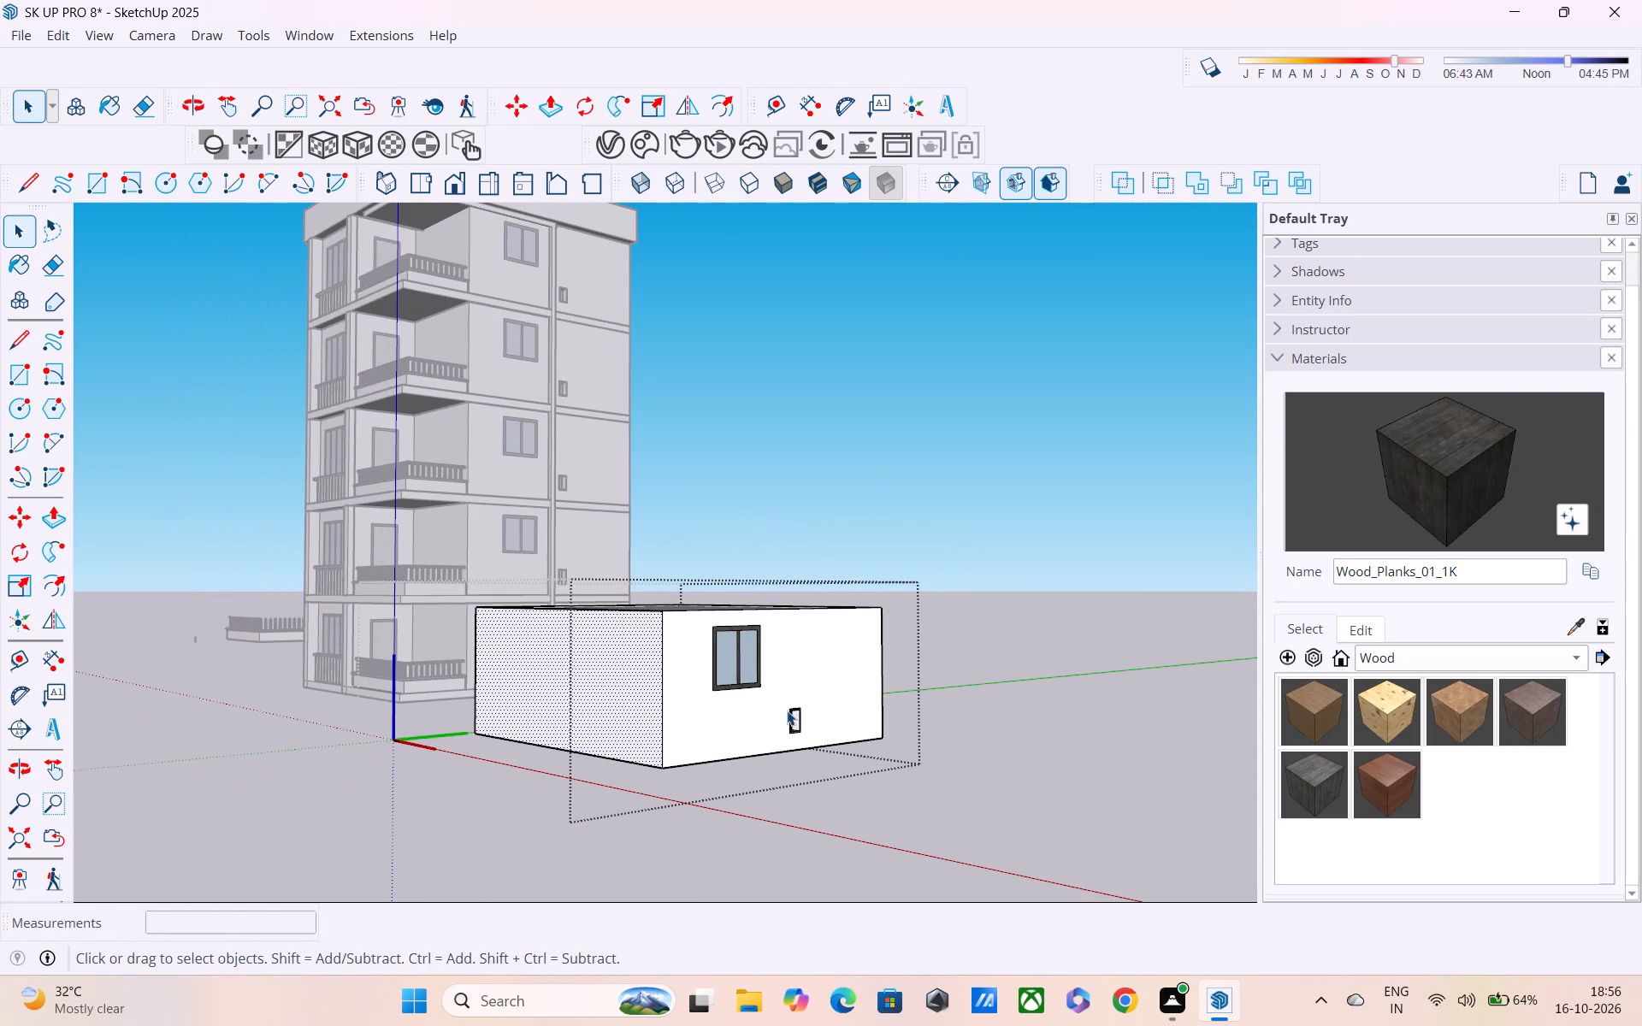
scroll(789, 712, "down", 1)
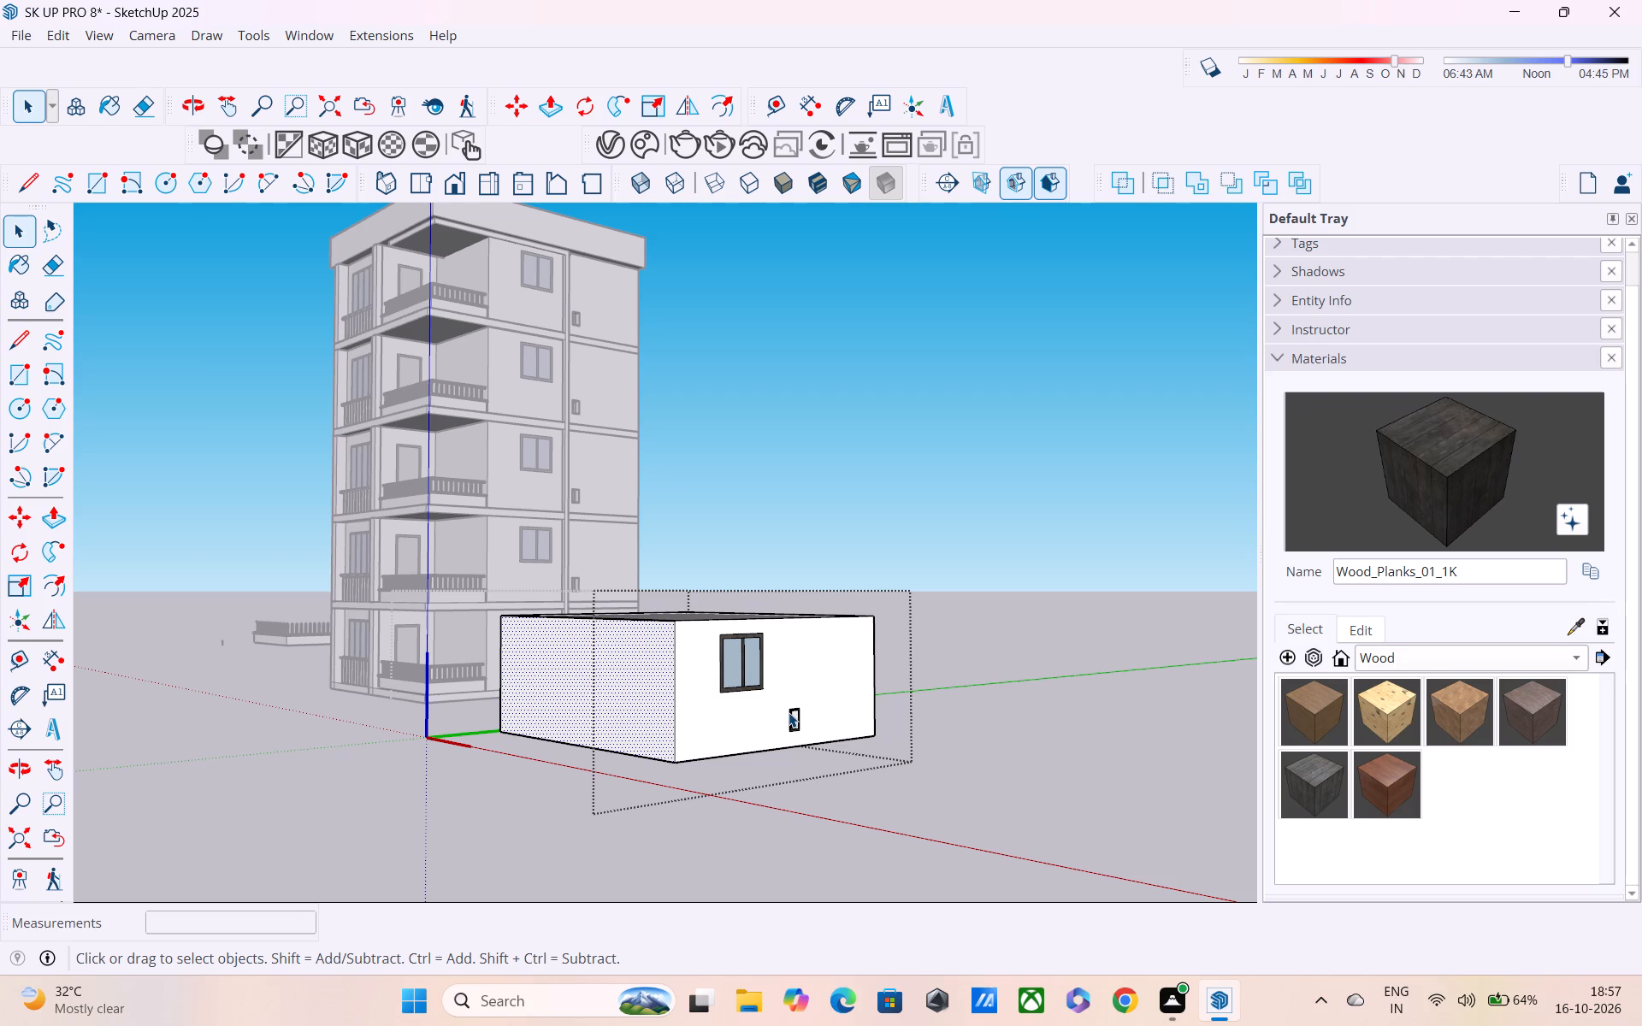
middle_click_drag(683, 735, 921, 781)
scroll(666, 770, "up", 3)
middle_click_drag(656, 796, 656, 790)
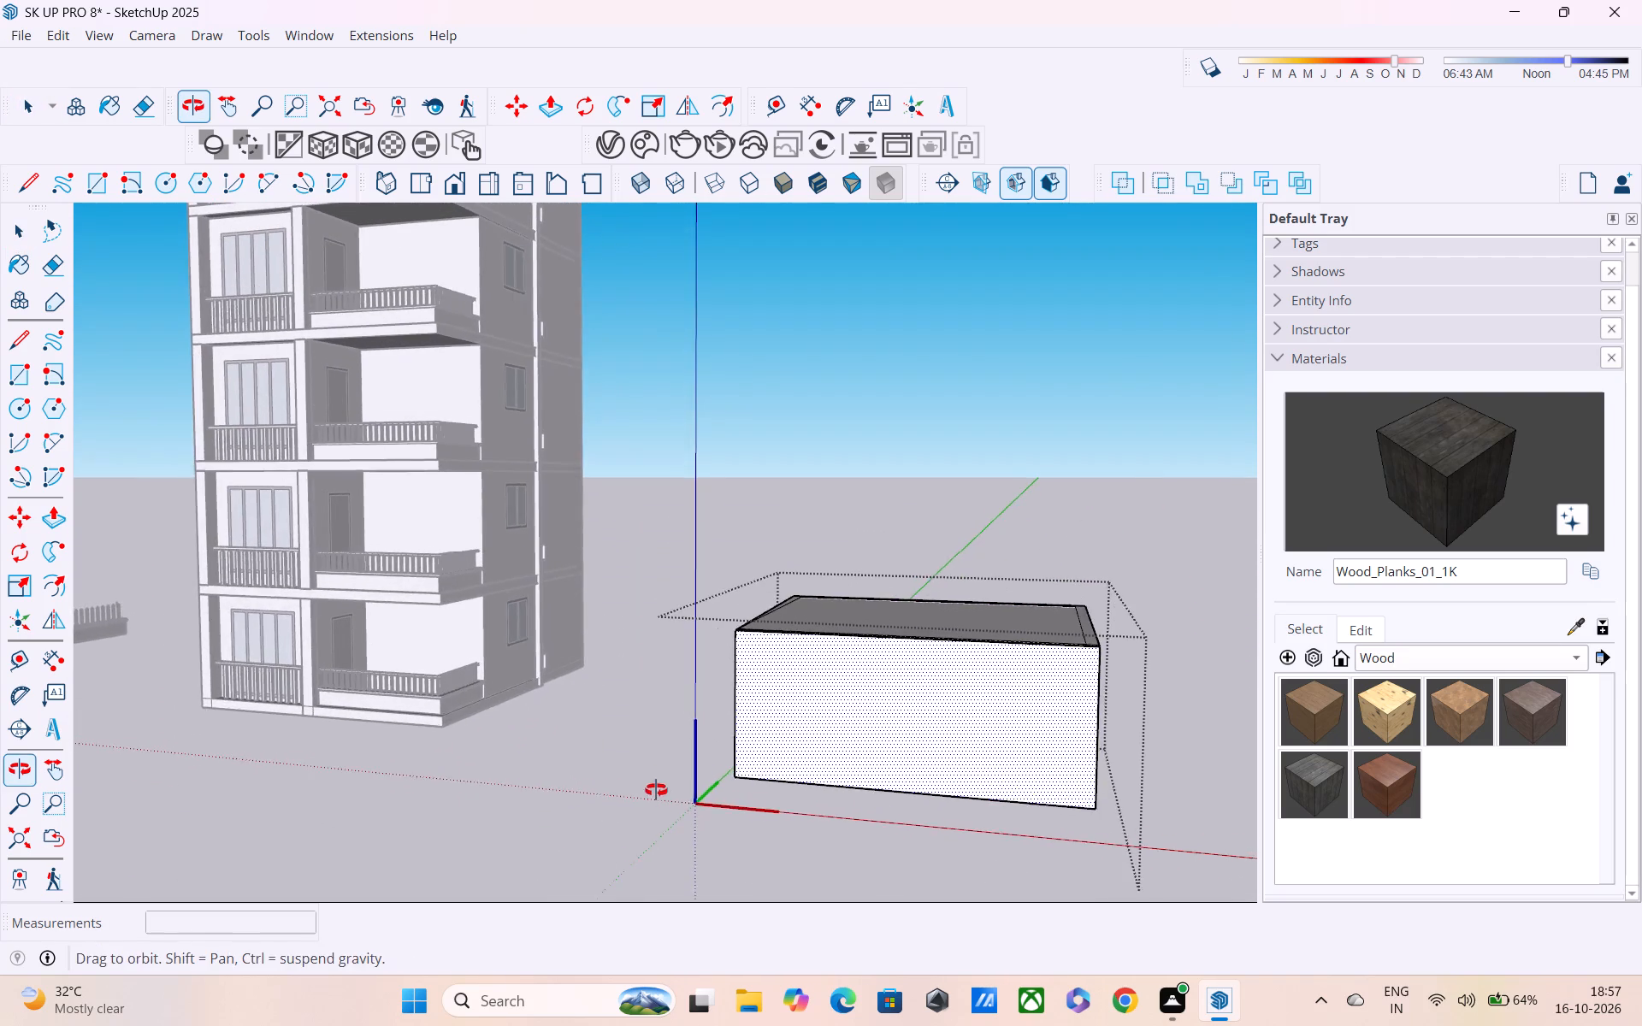
Examine the closed main-room body from above and at ground level with its group closed.
middle_click_drag(656, 790, 678, 714)
scroll(817, 702, "up", 4)
scroll(818, 699, "down", 1)
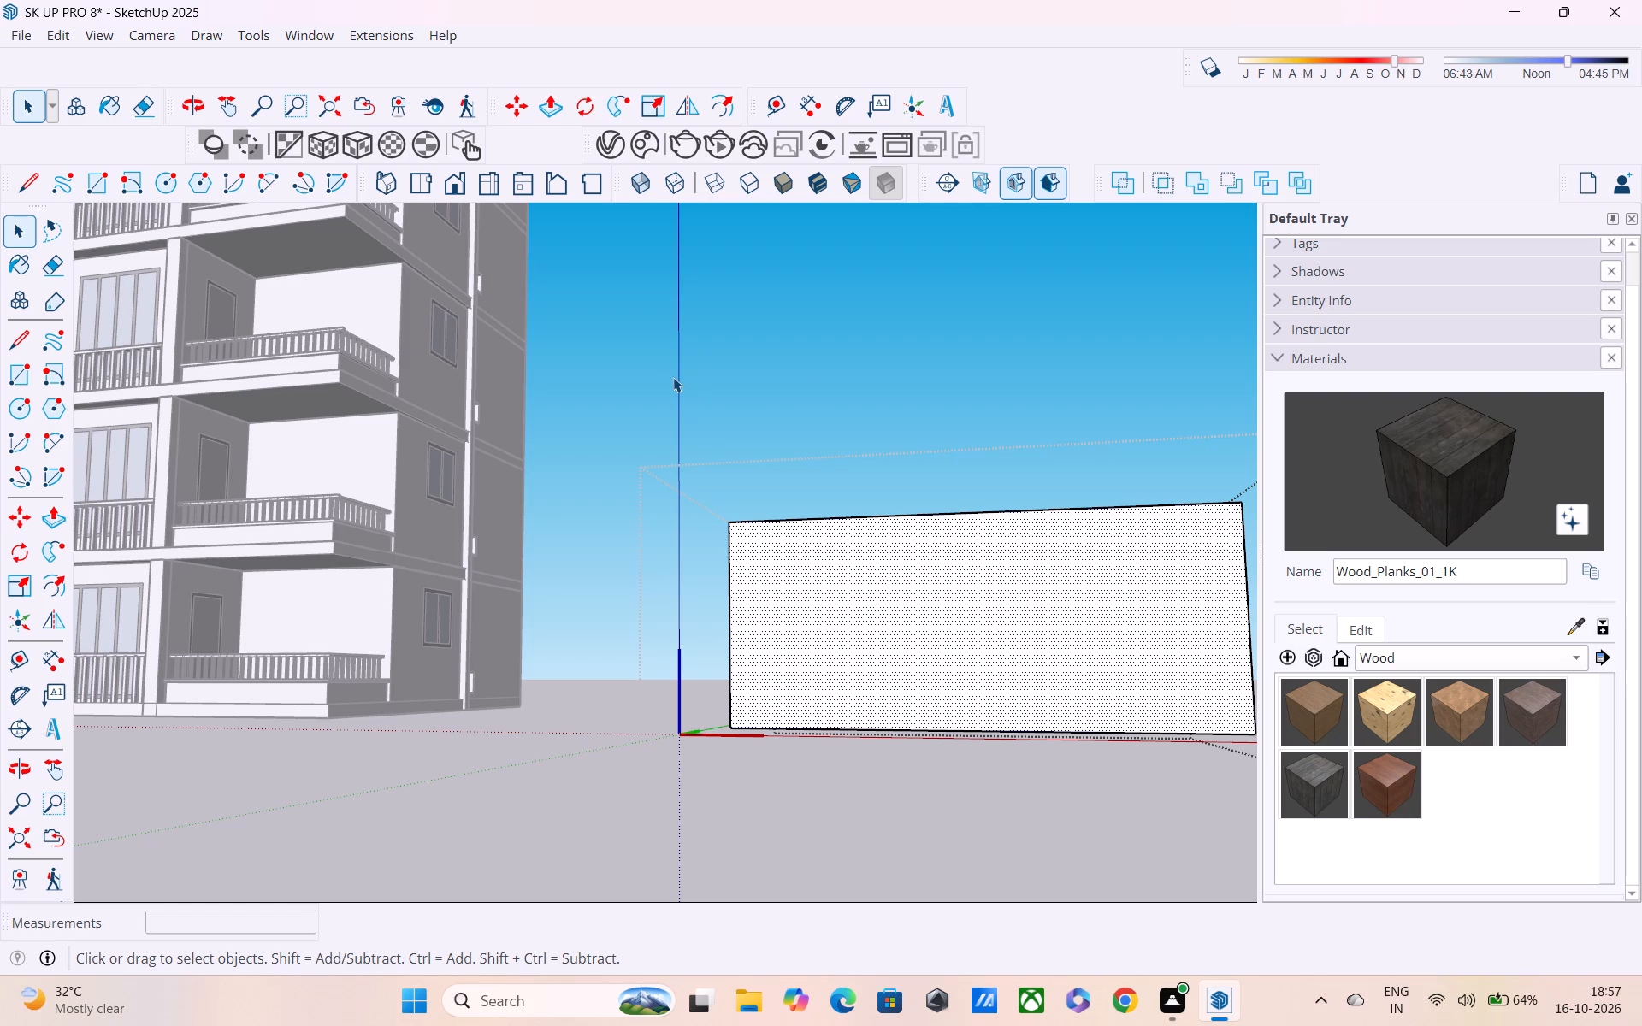
left_click(800, 378)
middle_click_drag(855, 480, 656, 669)
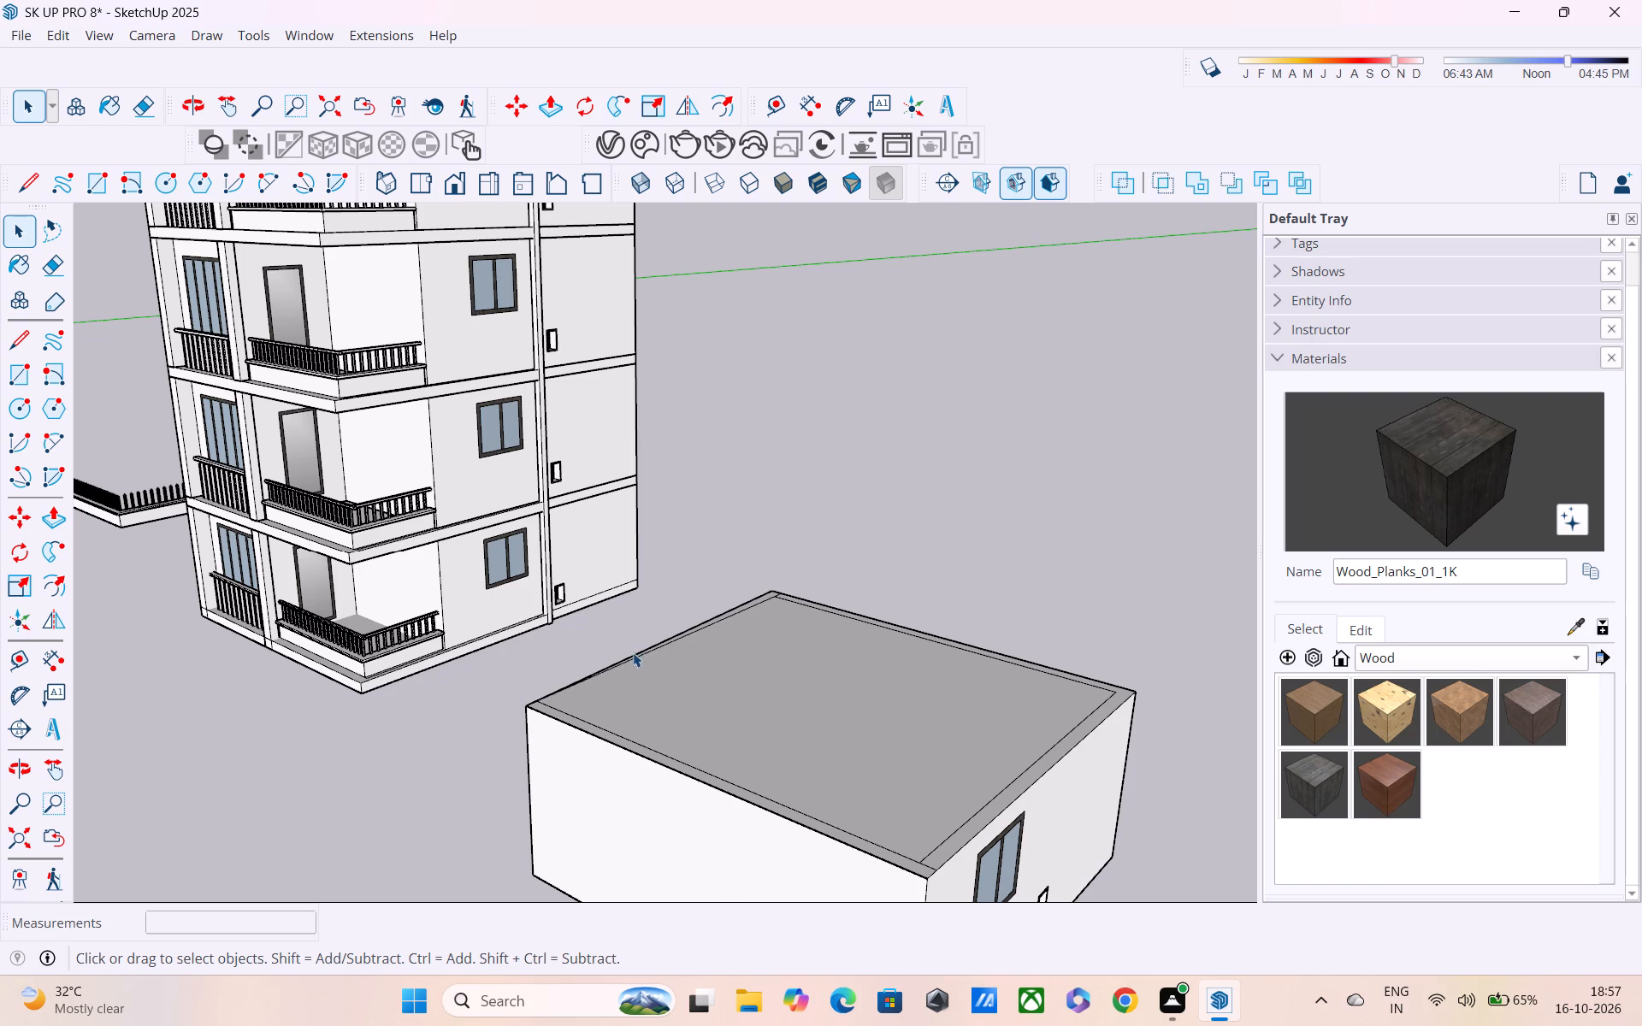
scroll(633, 654, "down", 3)
middle_click_drag(593, 722, 755, 536)
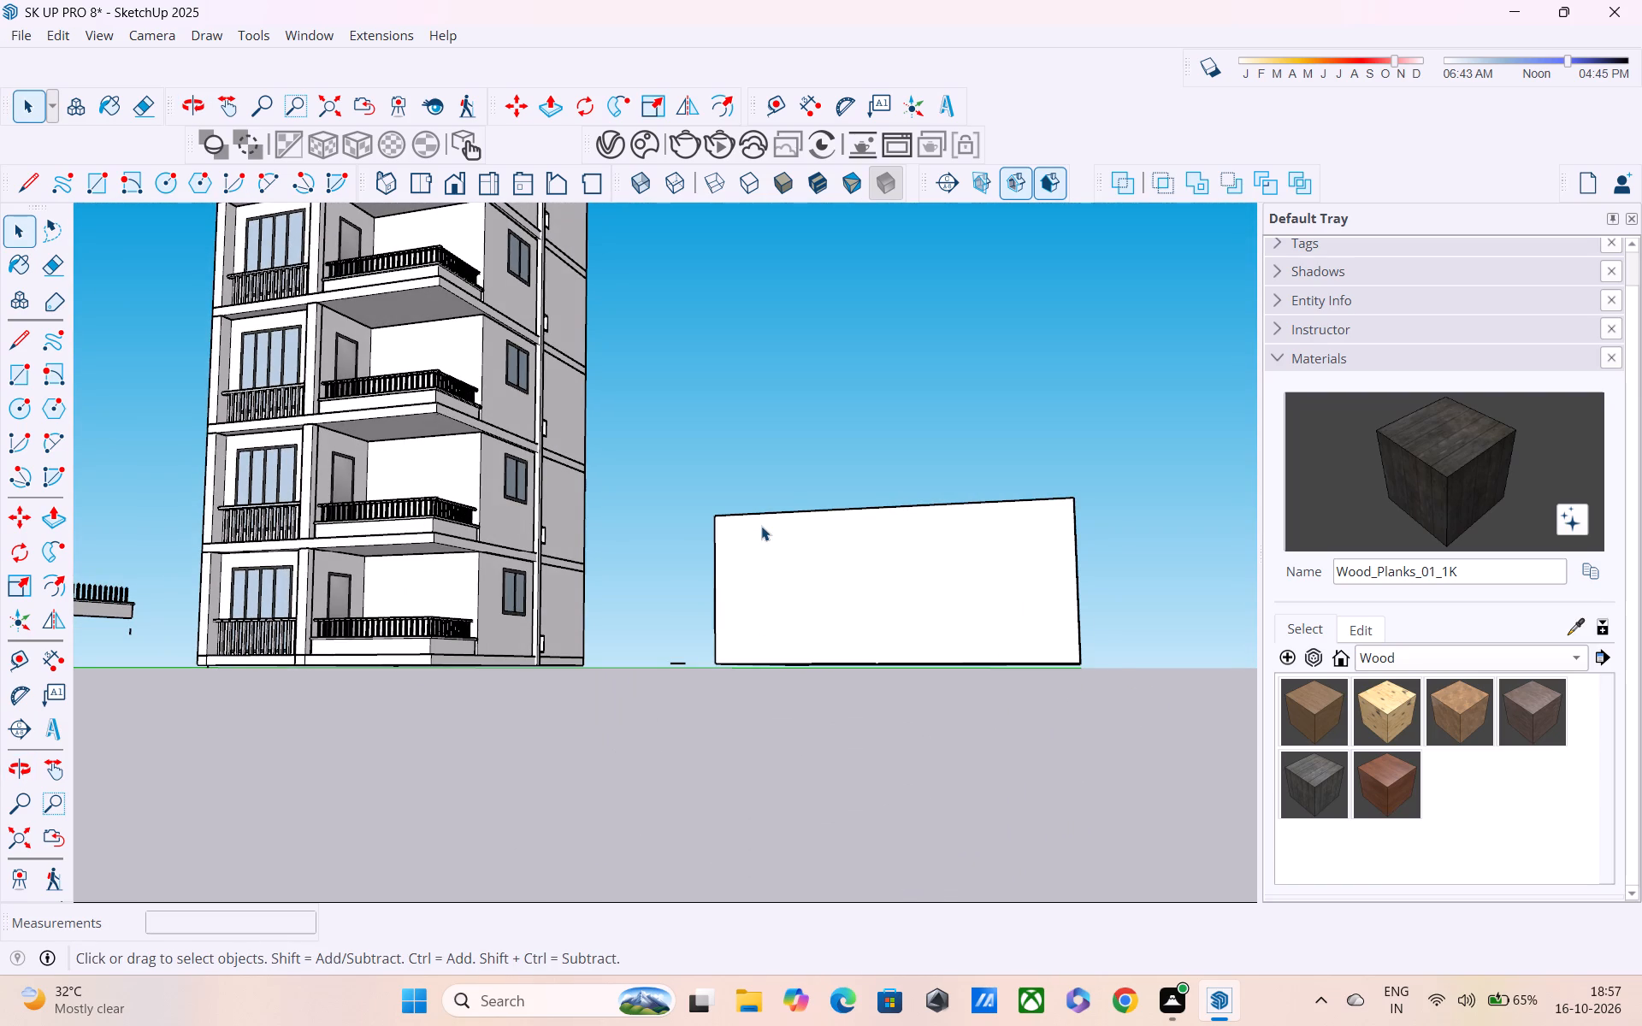
scroll(761, 526, "up", 1)
scroll(778, 513, "down", 1)
middle_click_drag(806, 527, 903, 691)
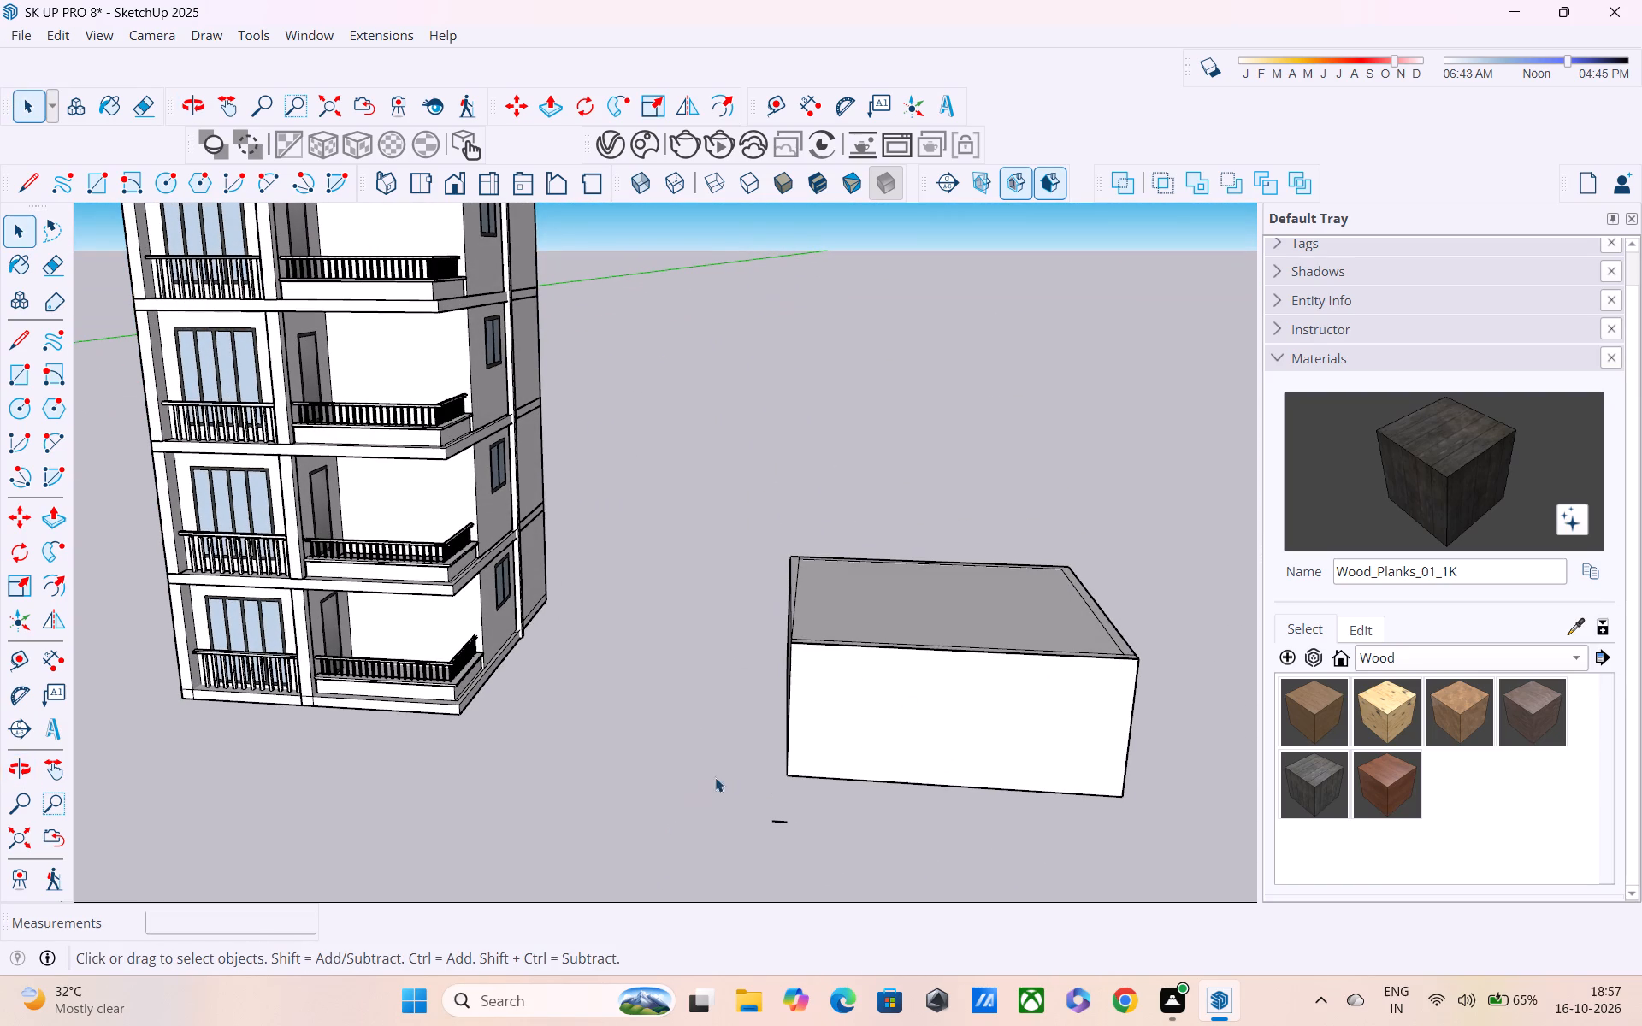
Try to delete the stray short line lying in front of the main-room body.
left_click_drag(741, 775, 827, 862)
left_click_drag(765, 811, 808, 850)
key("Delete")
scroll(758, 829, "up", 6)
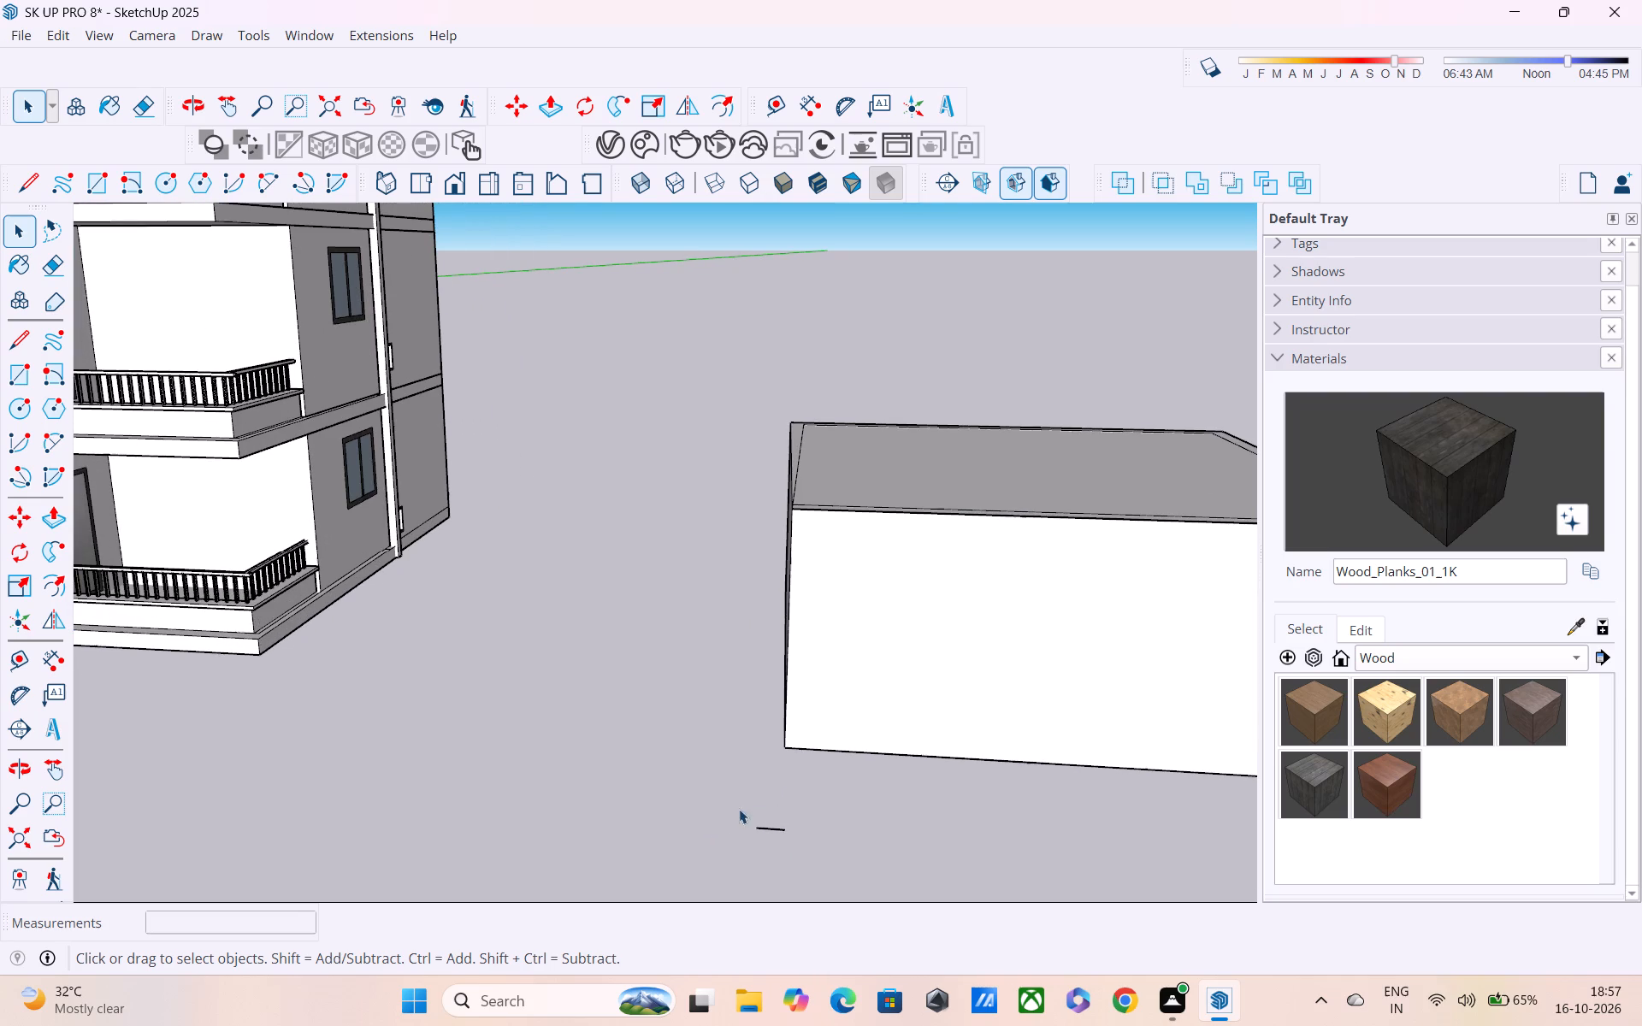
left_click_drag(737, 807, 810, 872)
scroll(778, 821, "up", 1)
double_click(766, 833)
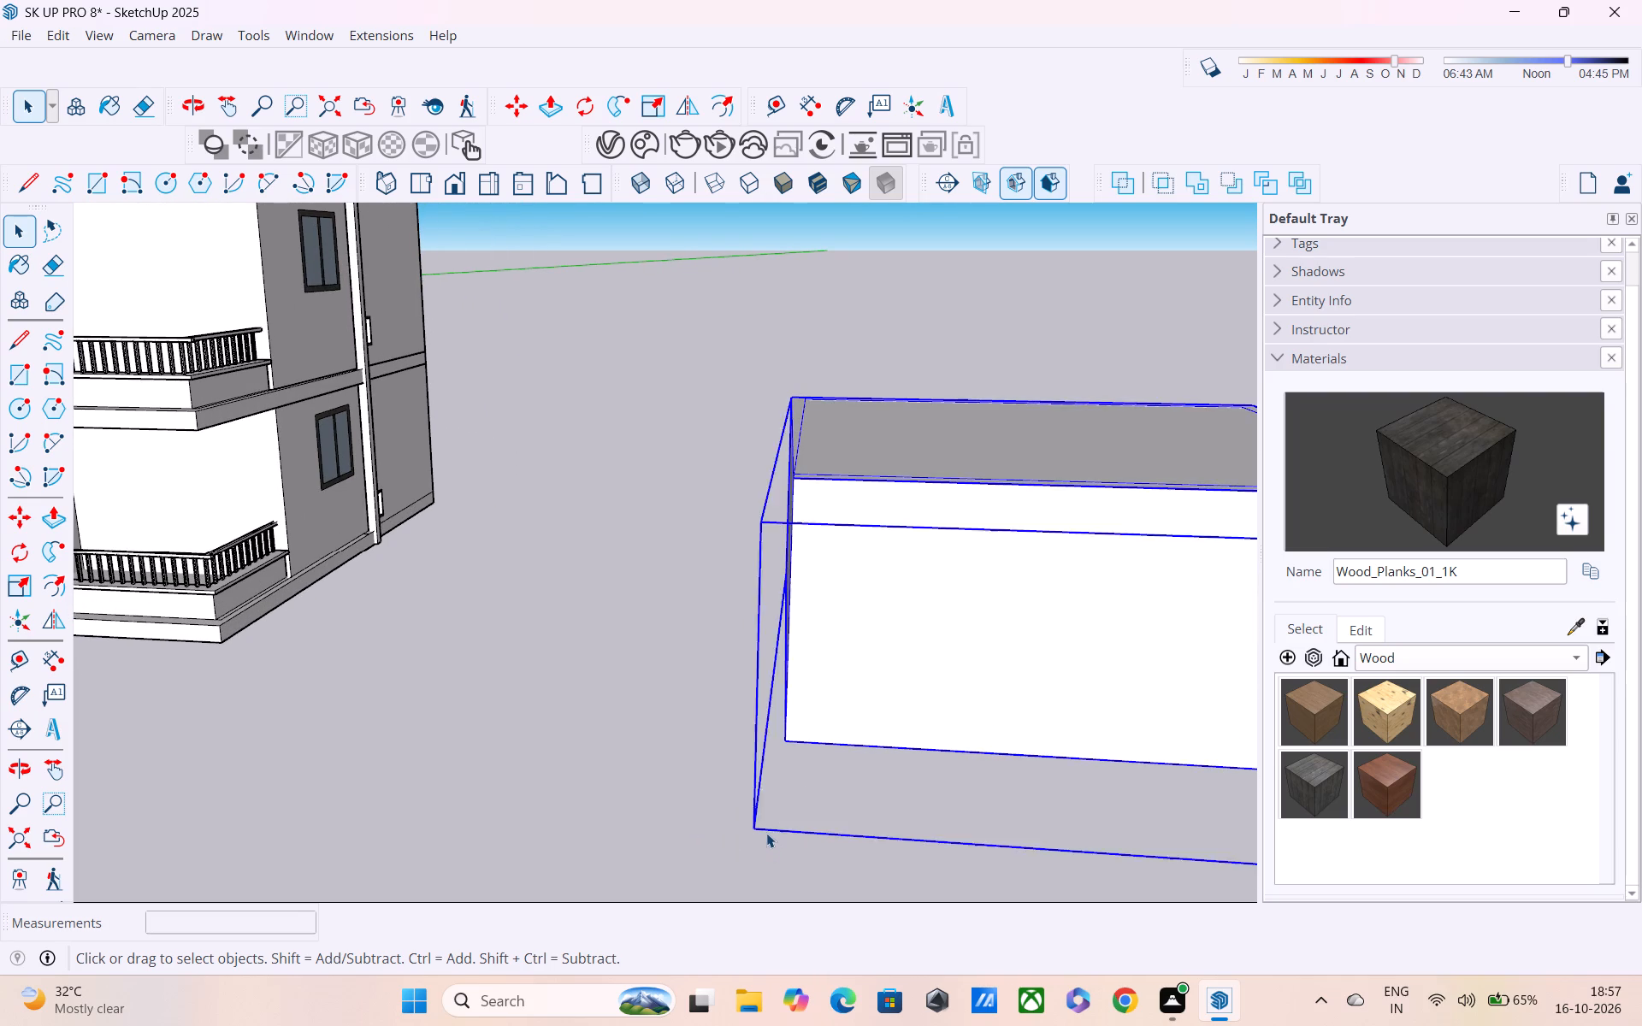
Examine the main-room body's wall with the two-pane window and the small opening.
middle_click_drag(777, 804, 499, 751)
scroll(483, 739, "down", 5)
middle_click_drag(570, 707, 584, 698)
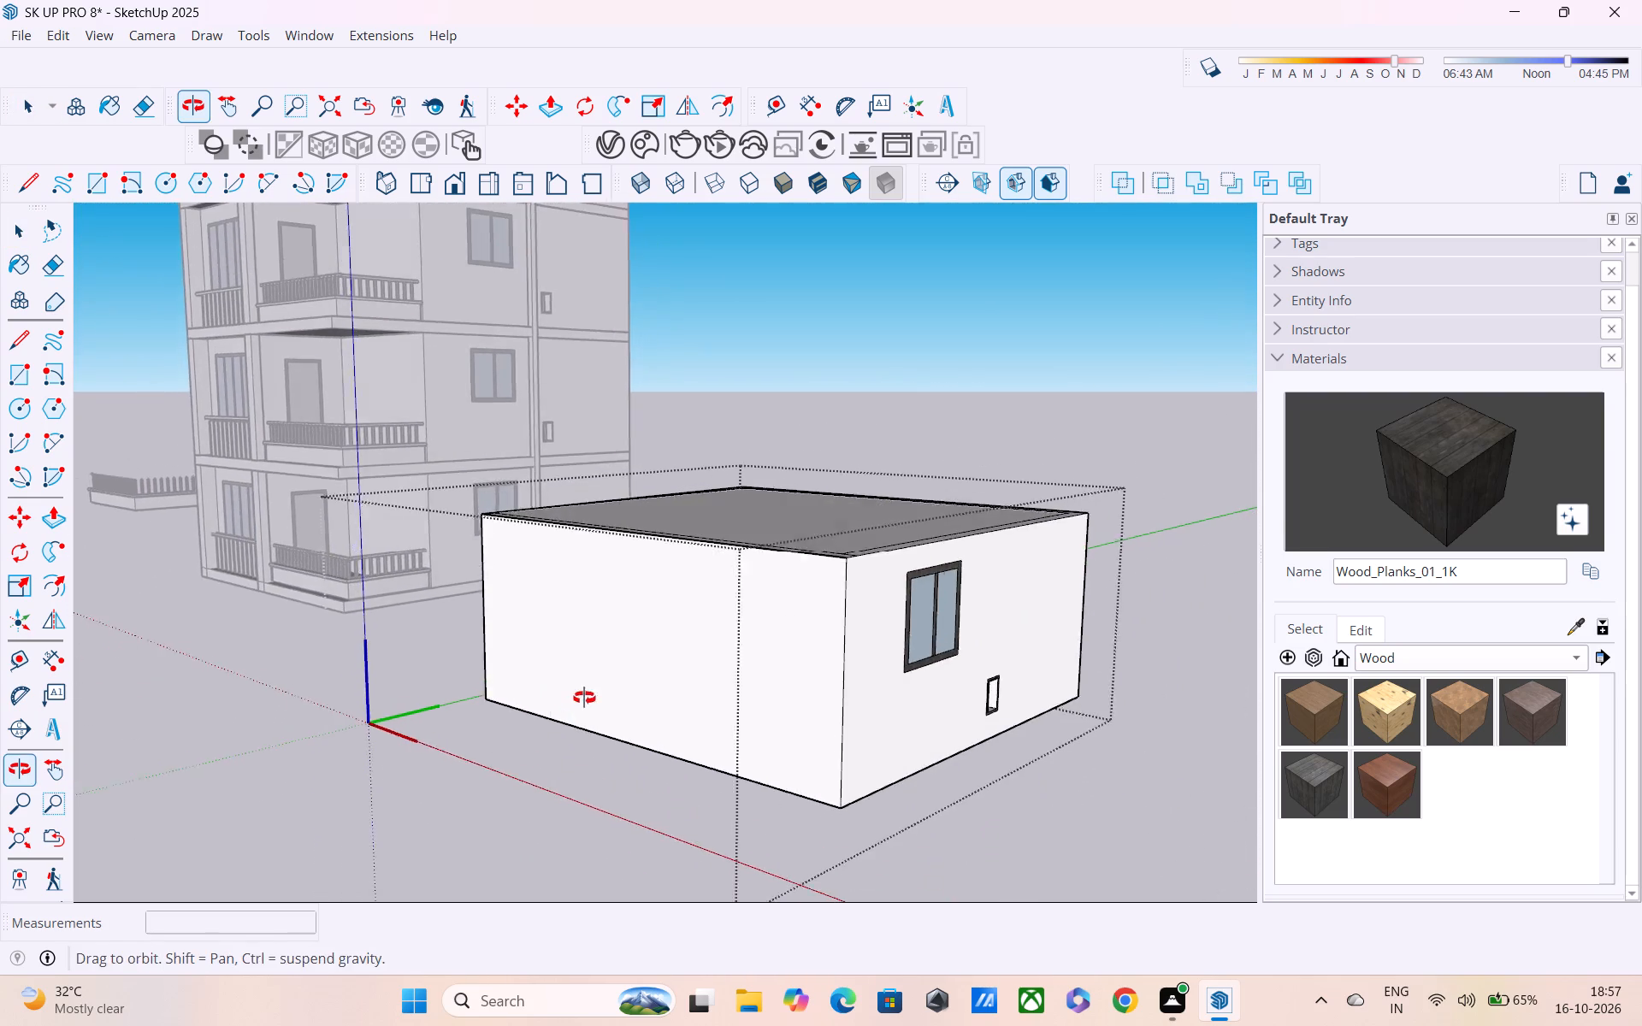
middle_click_drag(584, 698, 636, 639)
scroll(641, 633, "up", 1)
scroll(643, 631, "down", 3)
middle_click_drag(695, 624, 582, 663)
scroll(875, 608, "up", 1)
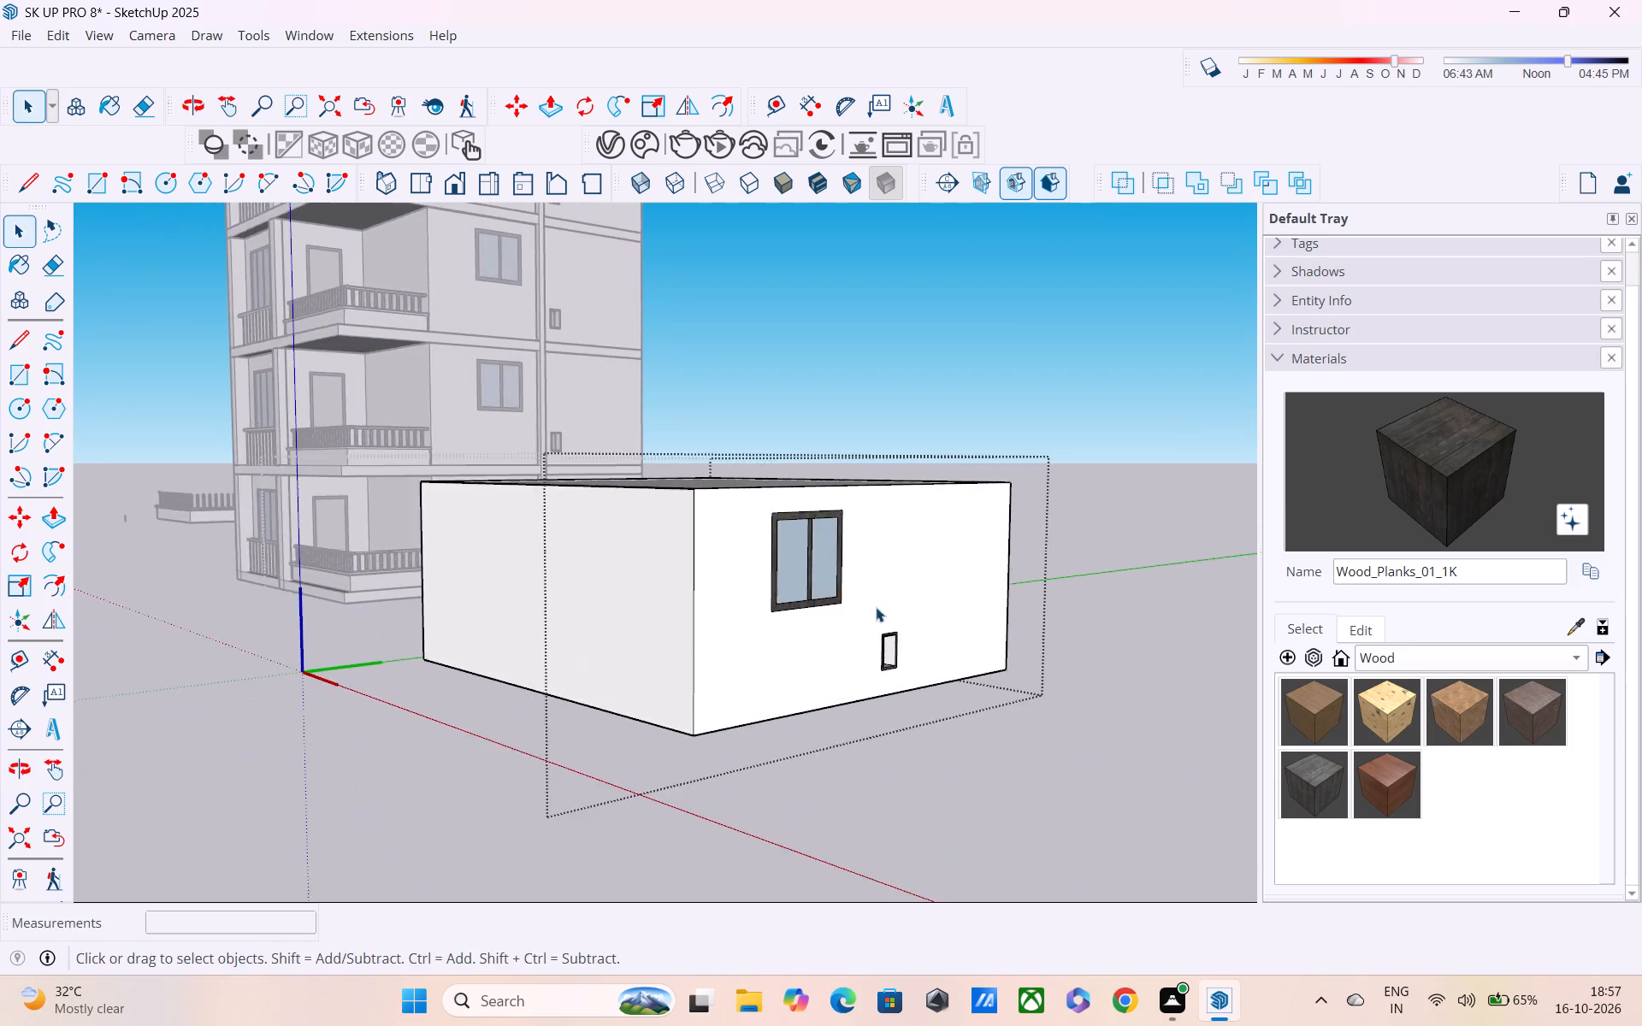
middle_click_drag(872, 607, 647, 611)
scroll(400, 616, "up", 3)
middle_click_drag(410, 605, 500, 547, "shift")
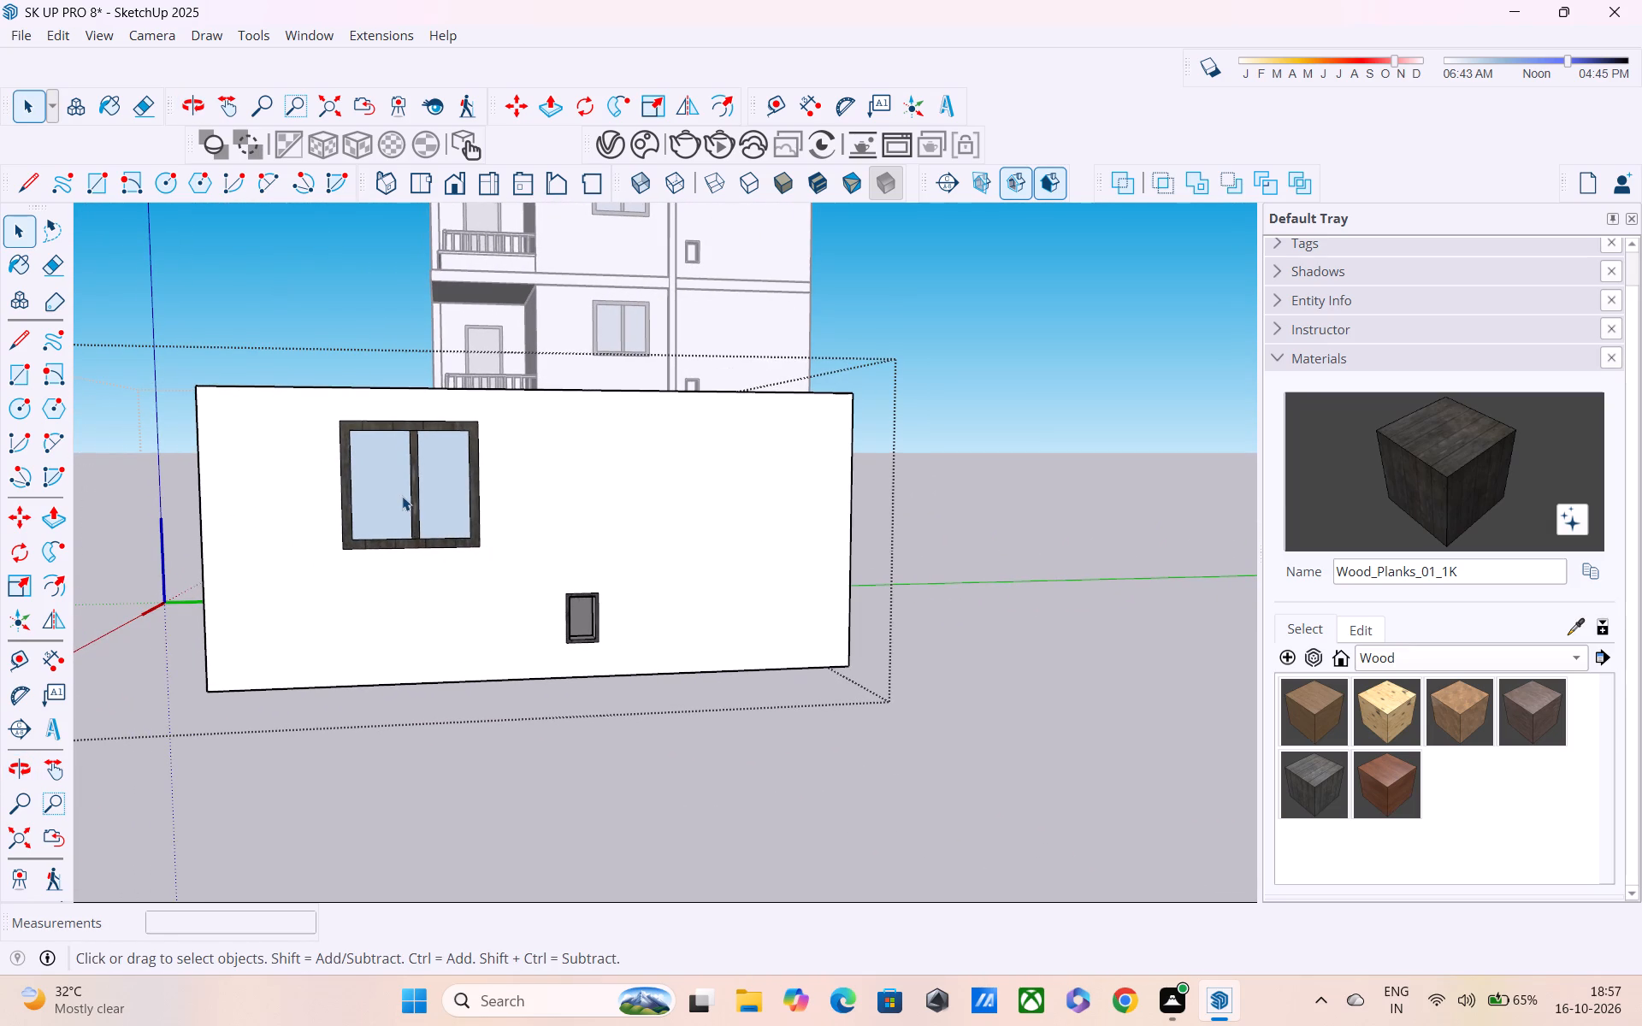
left_click(353, 430)
double_click(348, 419)
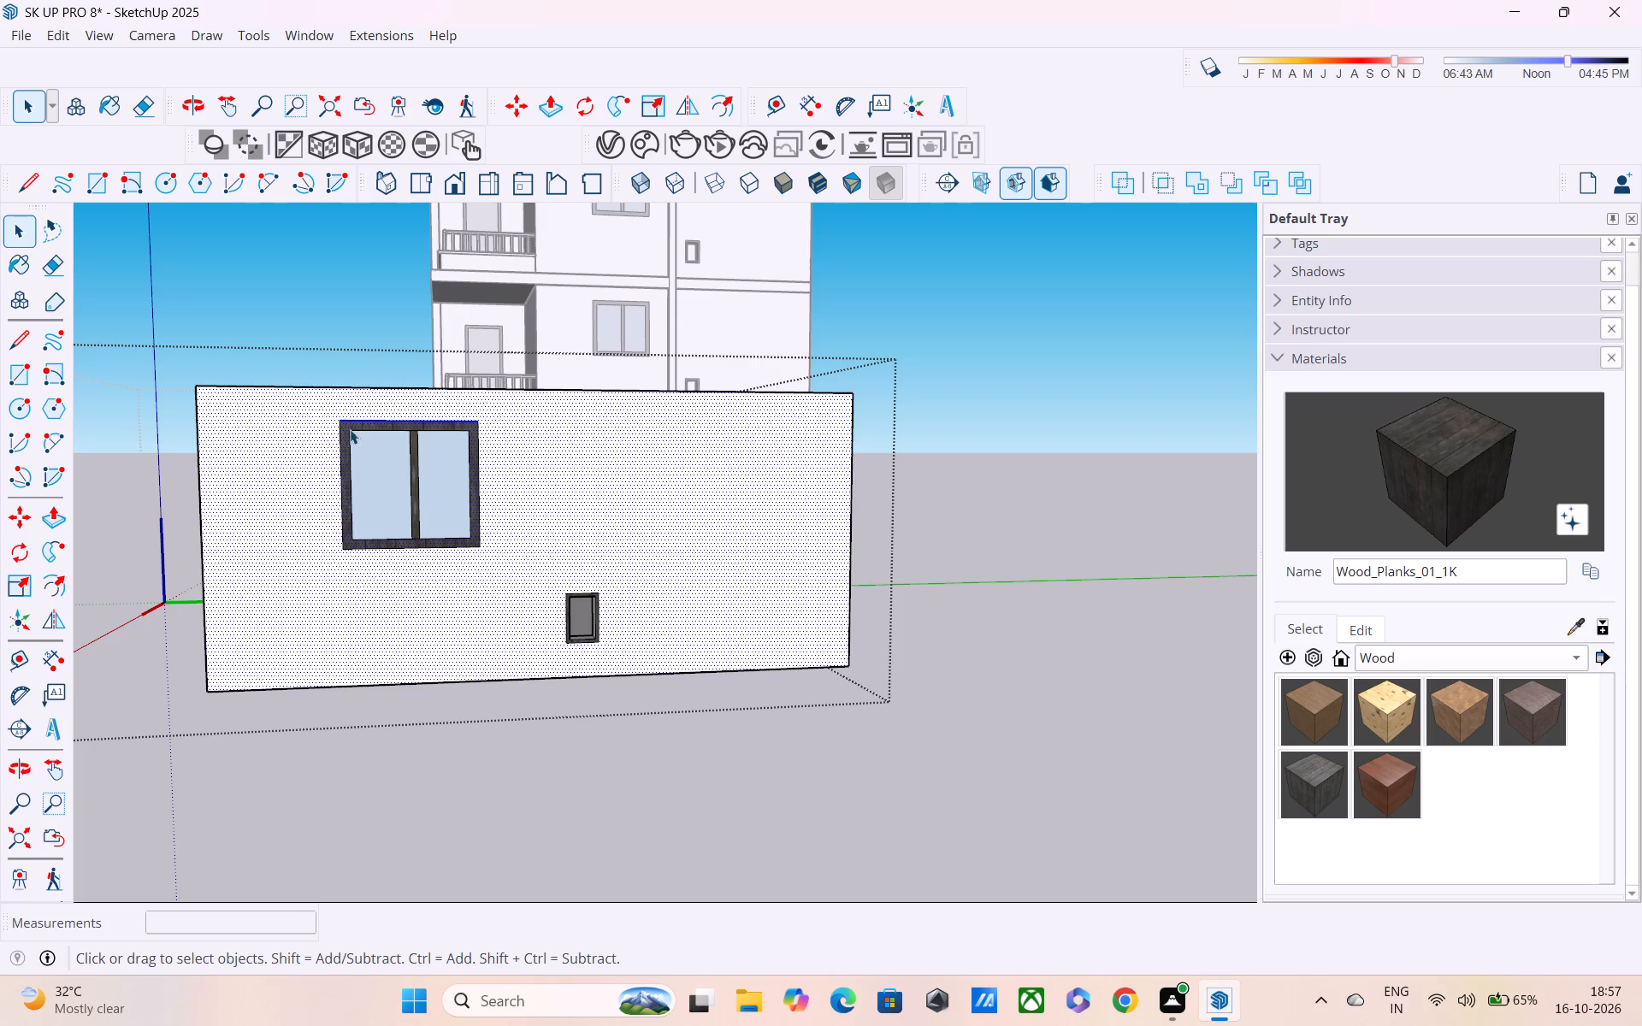
left_click(972, 534)
middle_click_drag(351, 519, 375, 656)
scroll(387, 627, "up", 5)
double_click(393, 577)
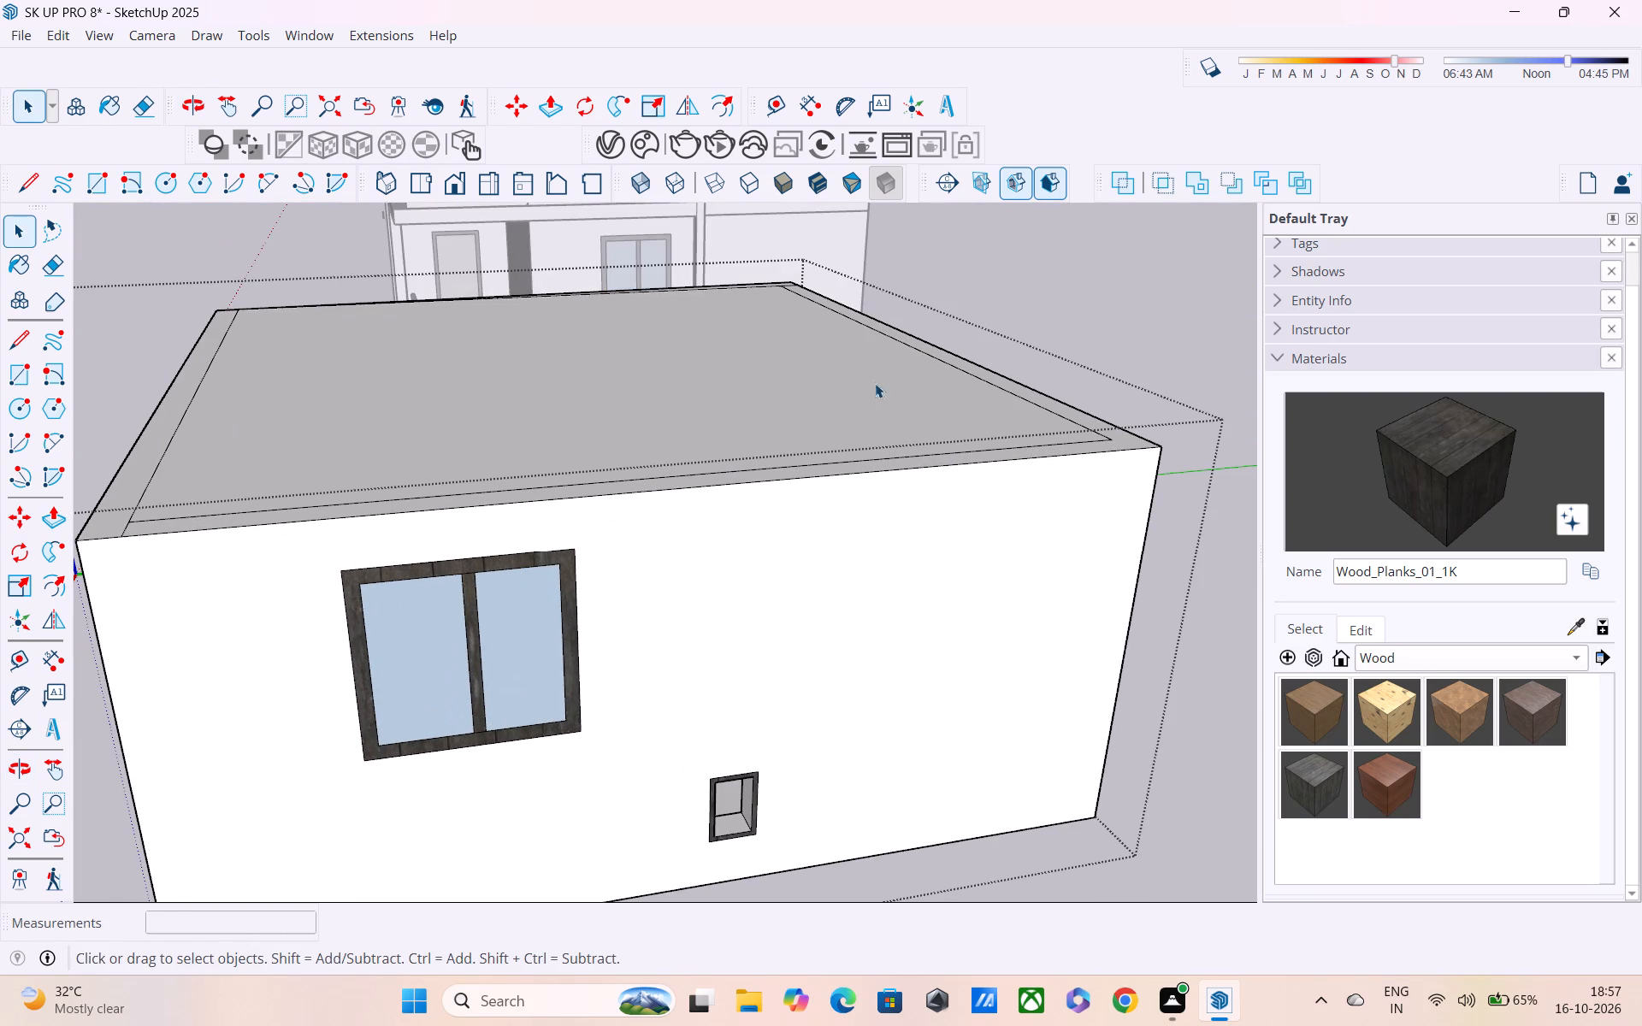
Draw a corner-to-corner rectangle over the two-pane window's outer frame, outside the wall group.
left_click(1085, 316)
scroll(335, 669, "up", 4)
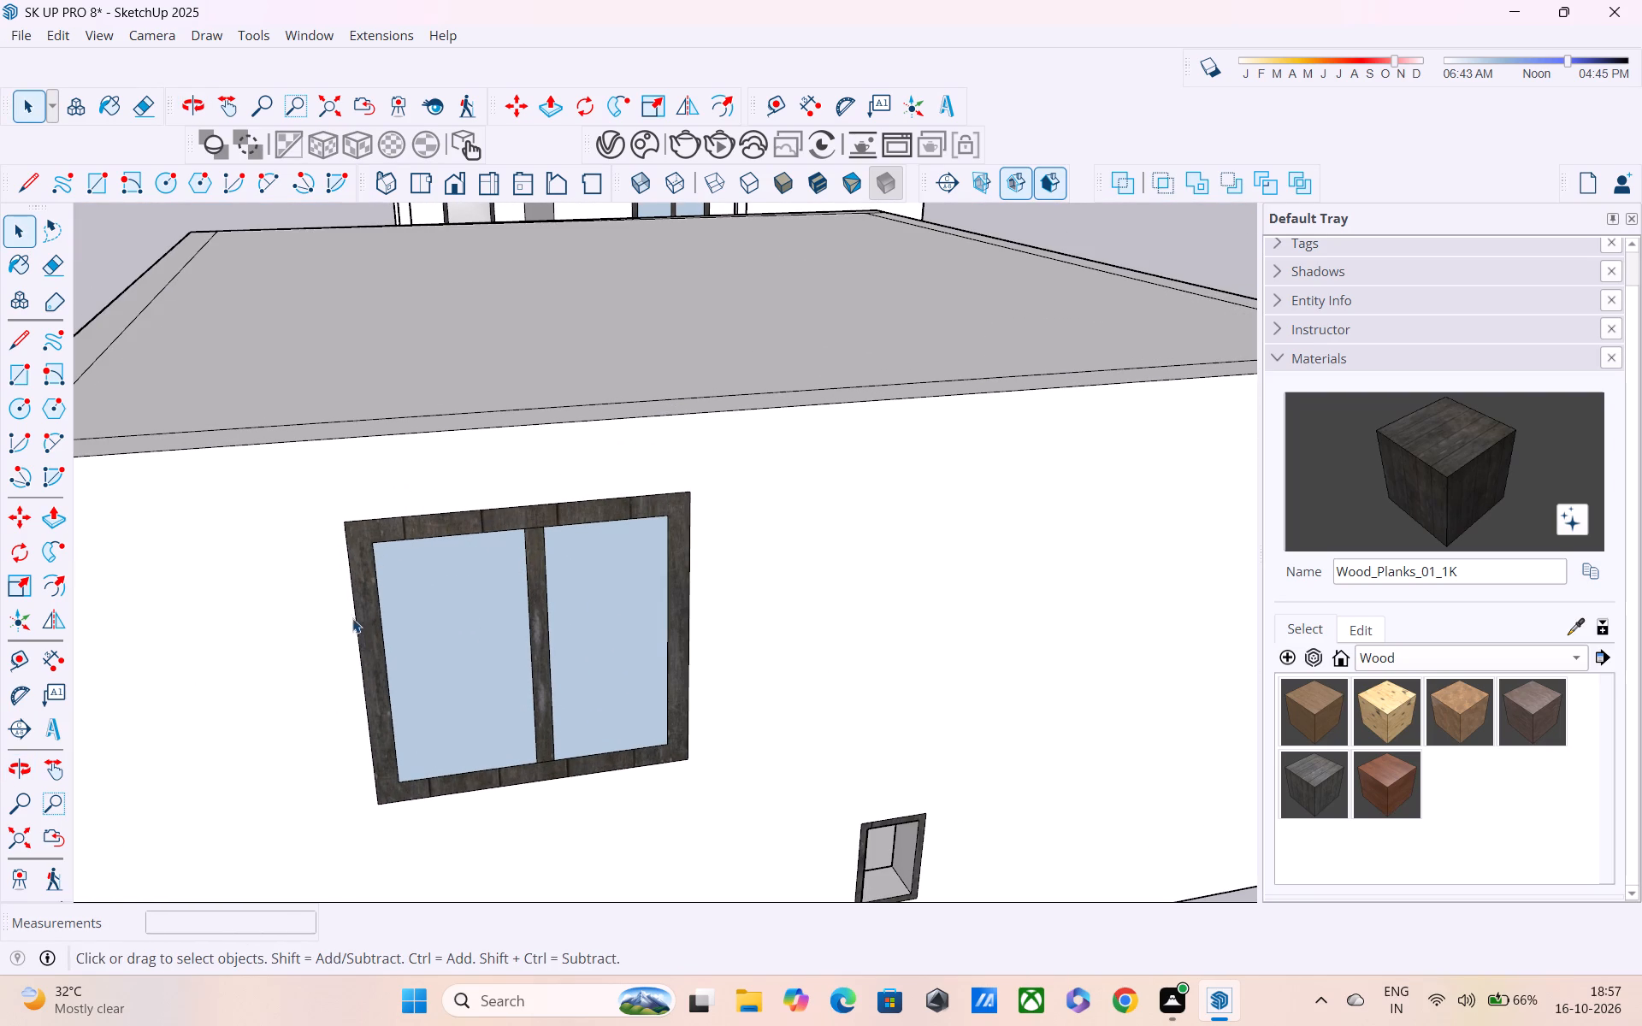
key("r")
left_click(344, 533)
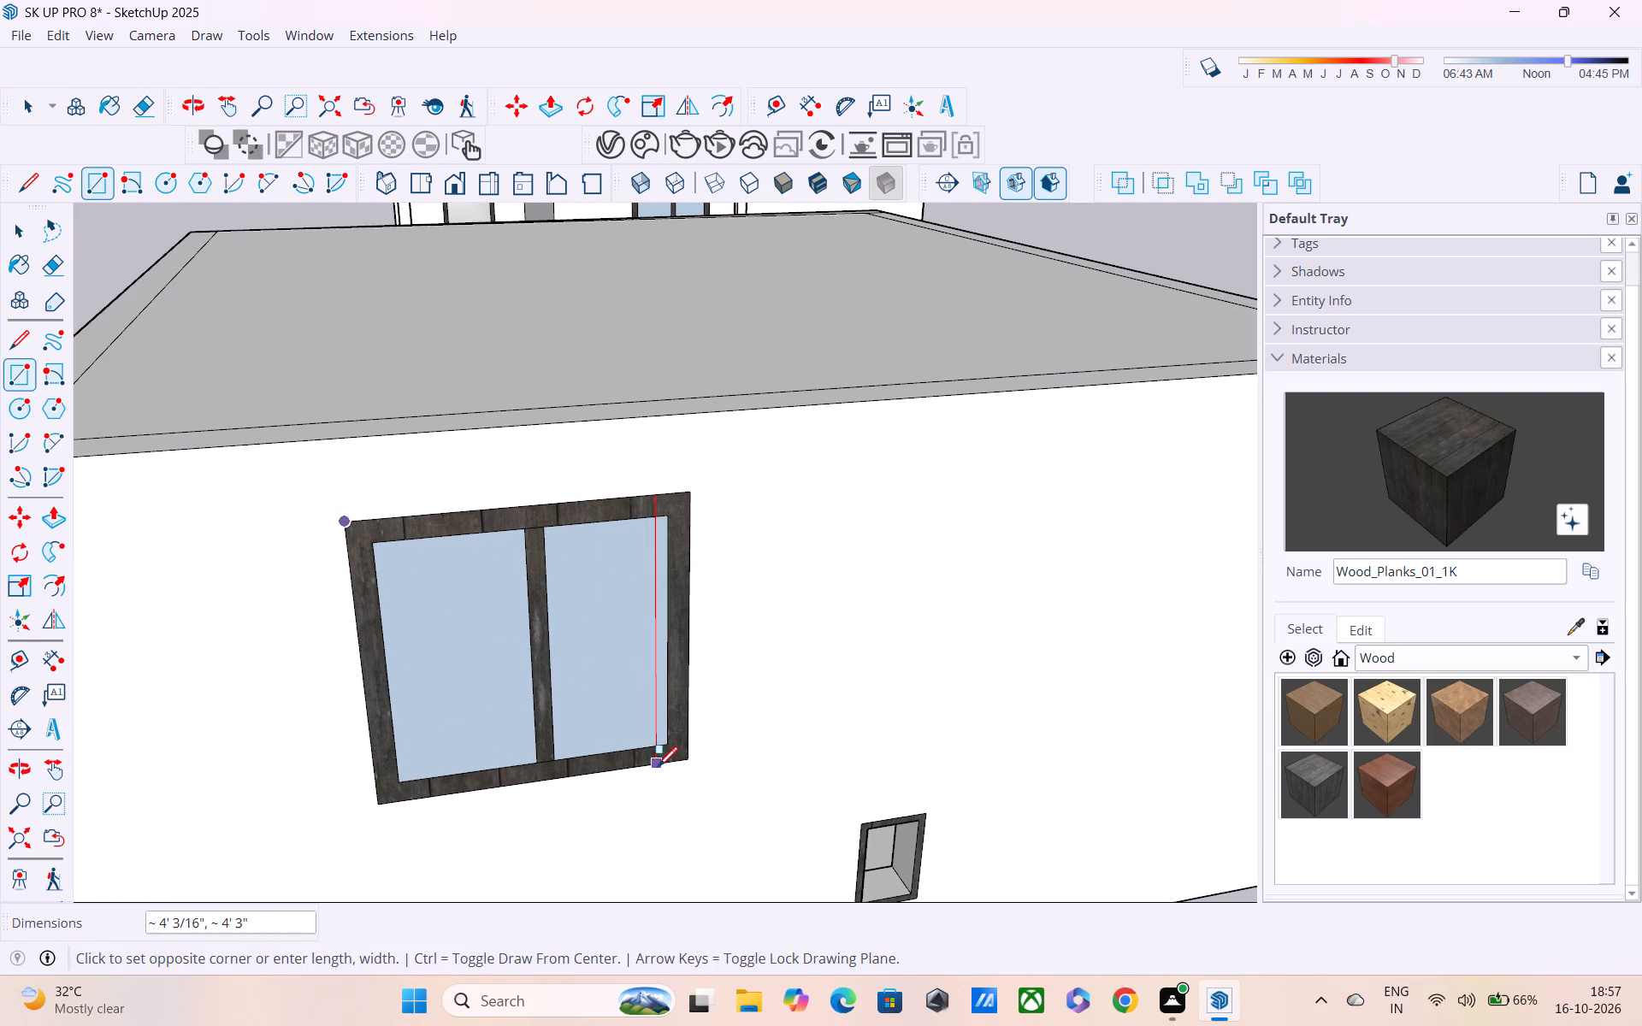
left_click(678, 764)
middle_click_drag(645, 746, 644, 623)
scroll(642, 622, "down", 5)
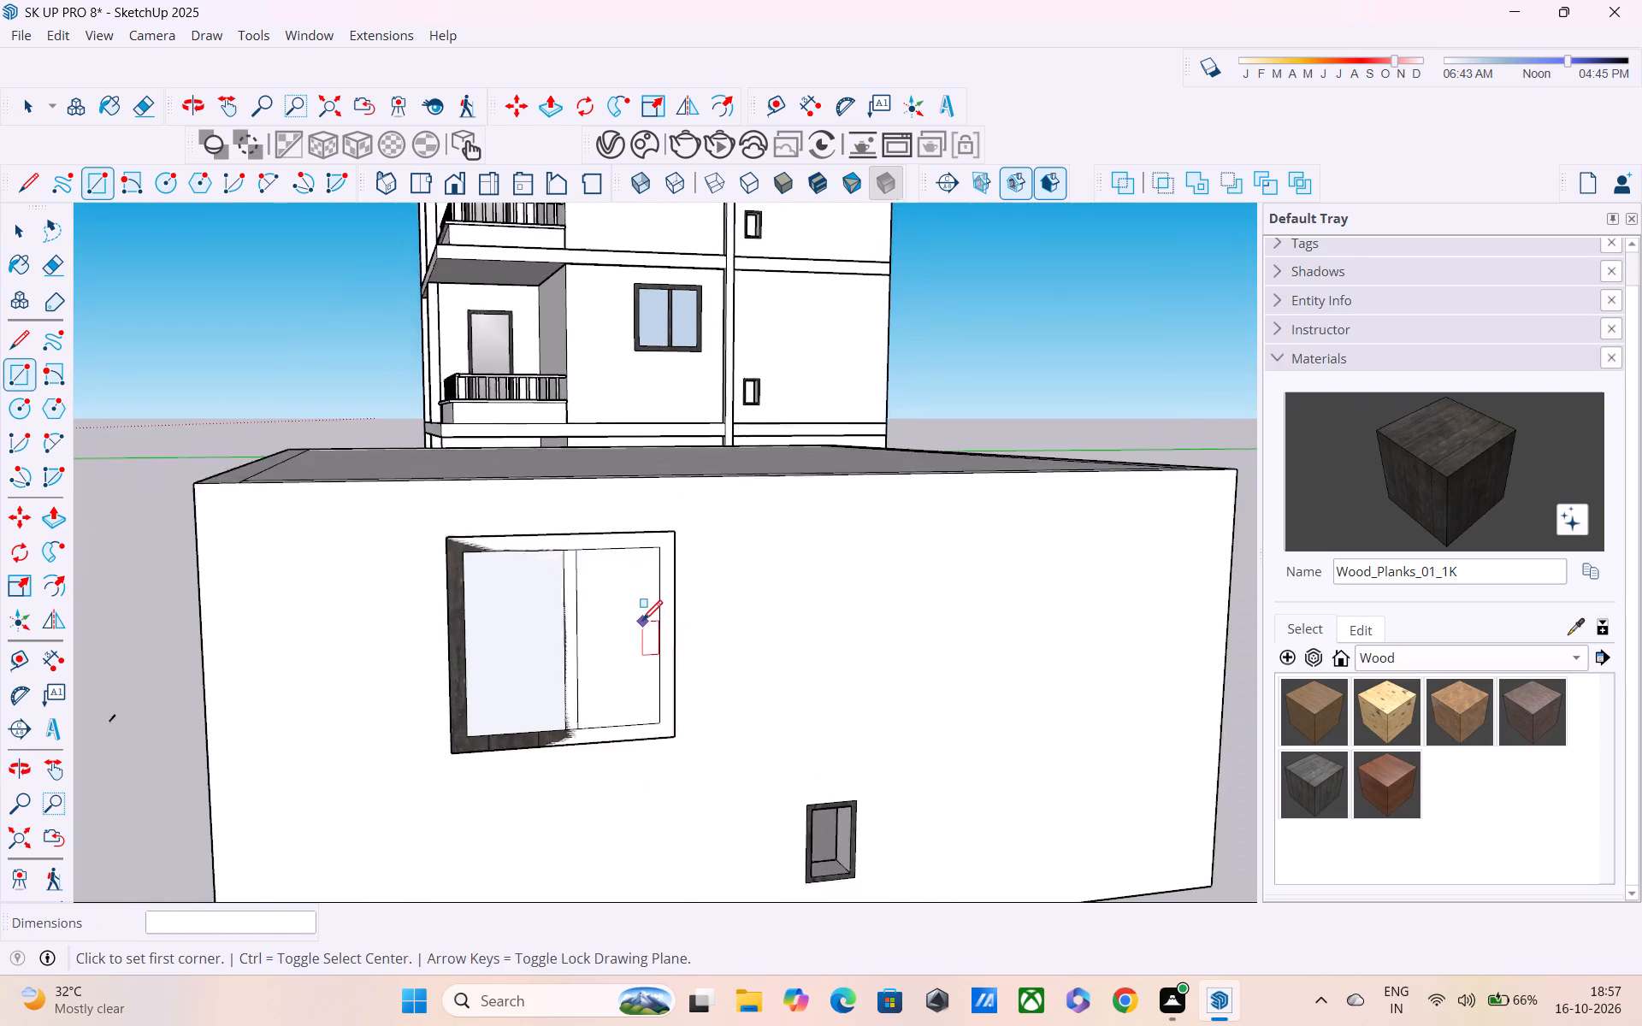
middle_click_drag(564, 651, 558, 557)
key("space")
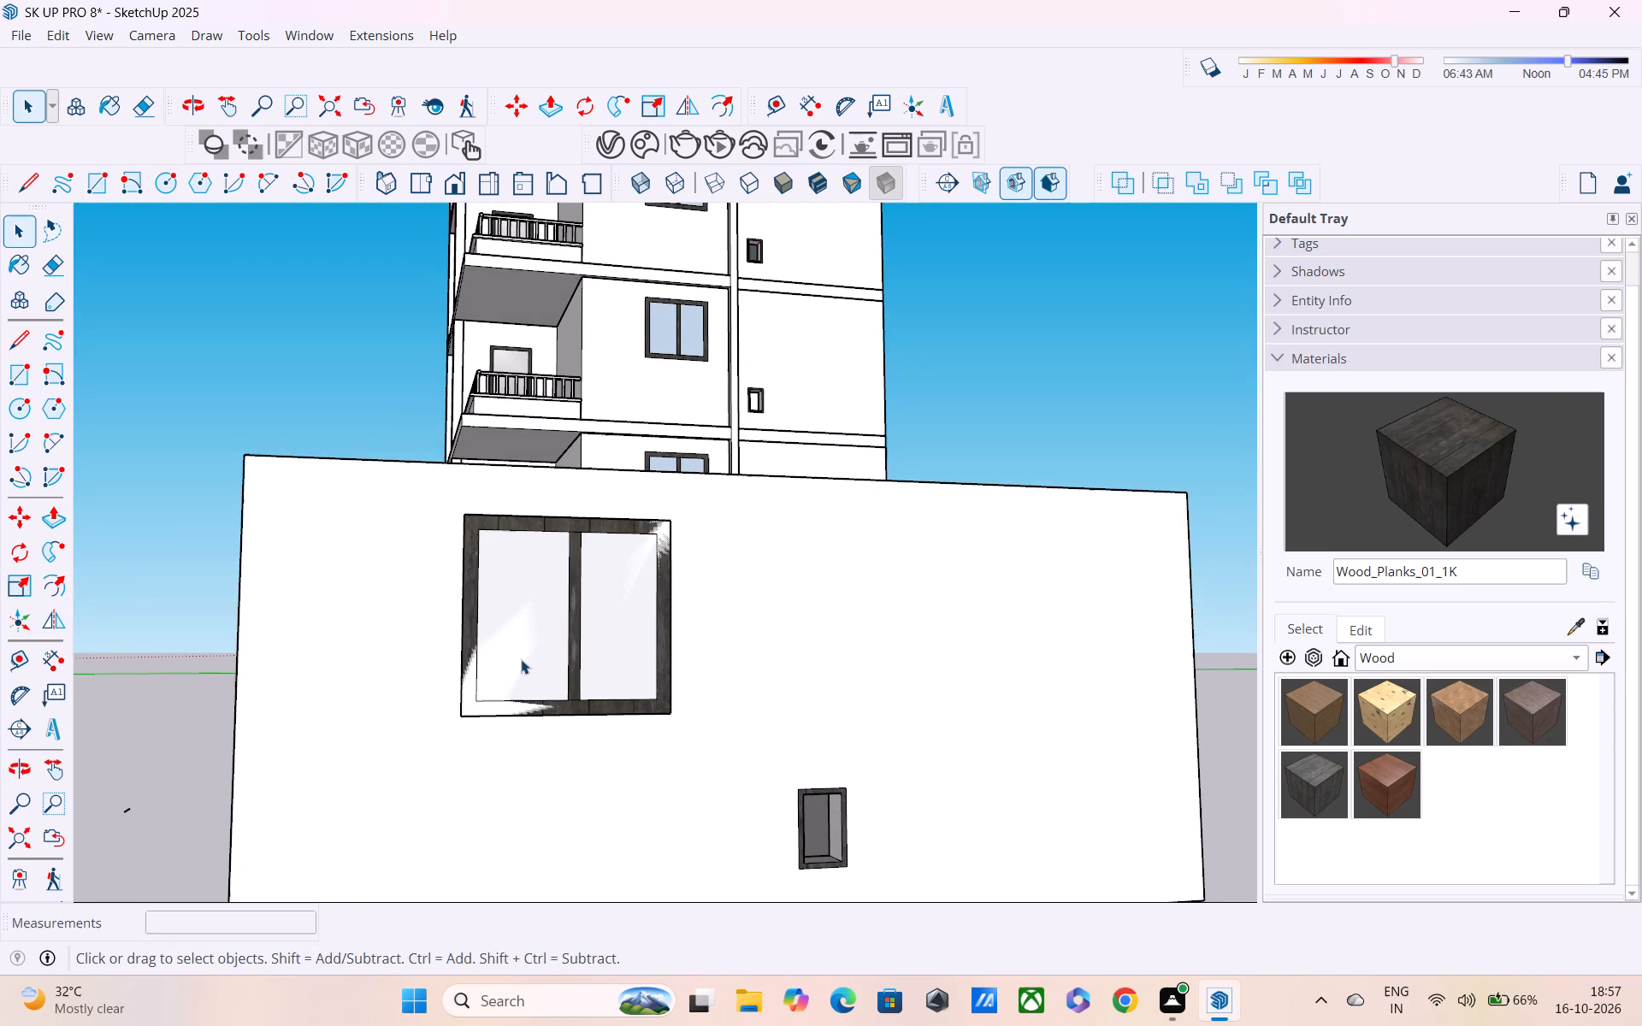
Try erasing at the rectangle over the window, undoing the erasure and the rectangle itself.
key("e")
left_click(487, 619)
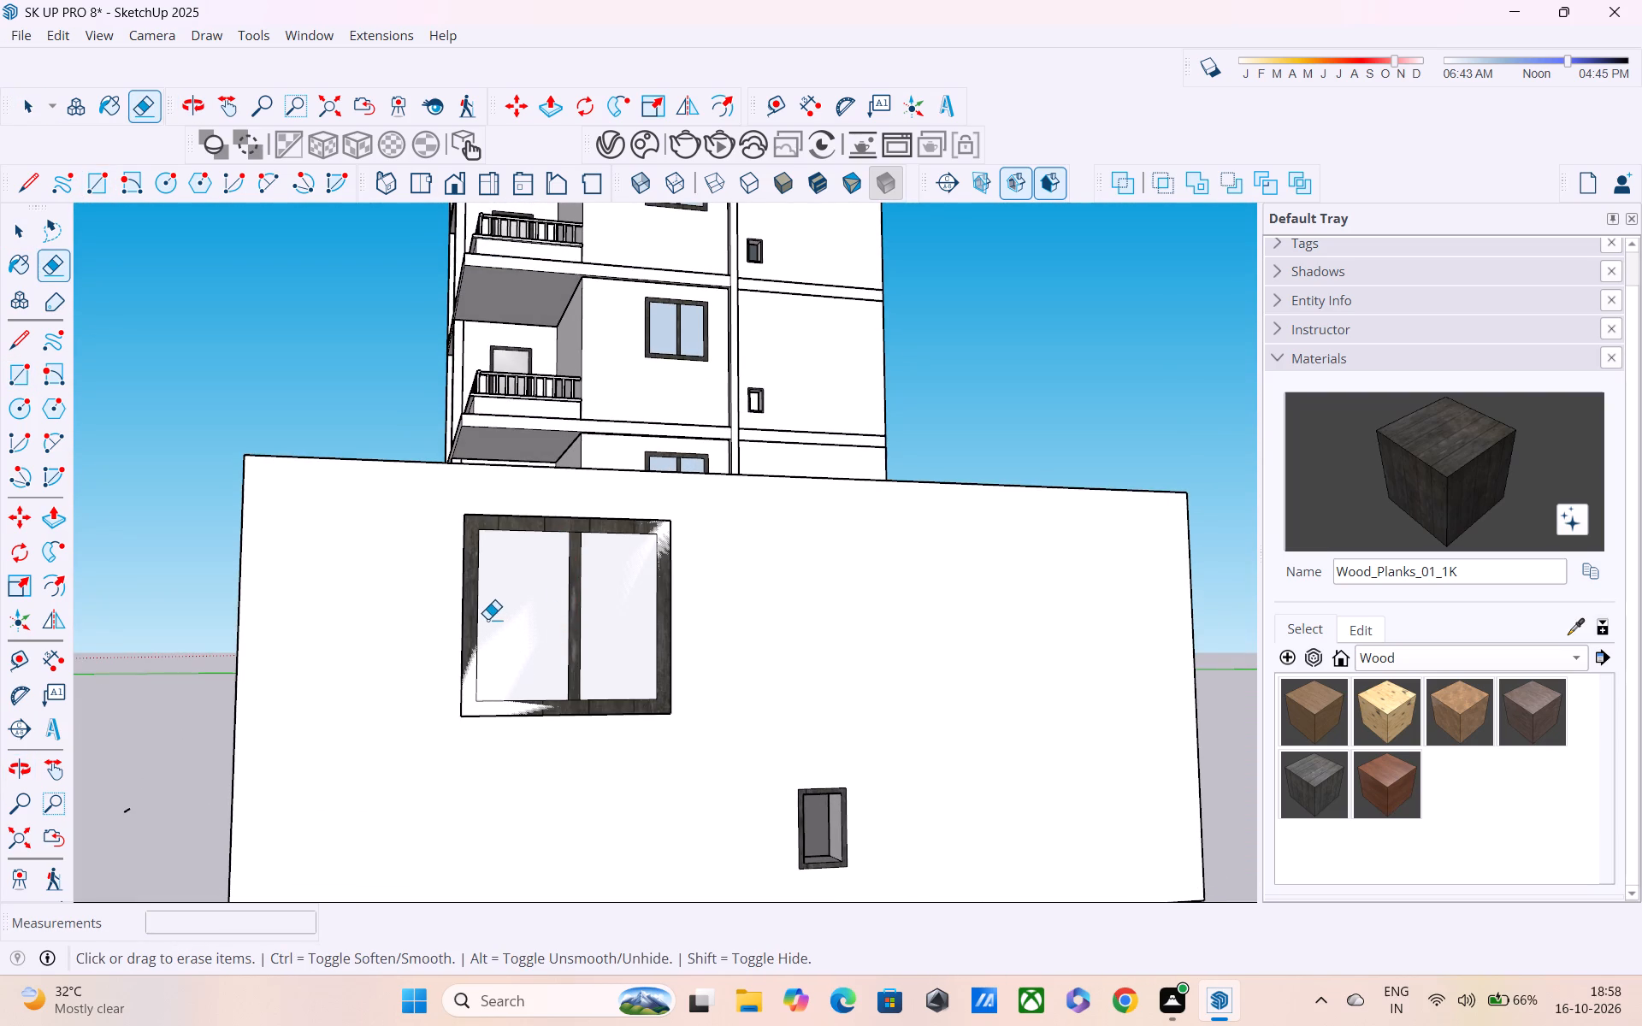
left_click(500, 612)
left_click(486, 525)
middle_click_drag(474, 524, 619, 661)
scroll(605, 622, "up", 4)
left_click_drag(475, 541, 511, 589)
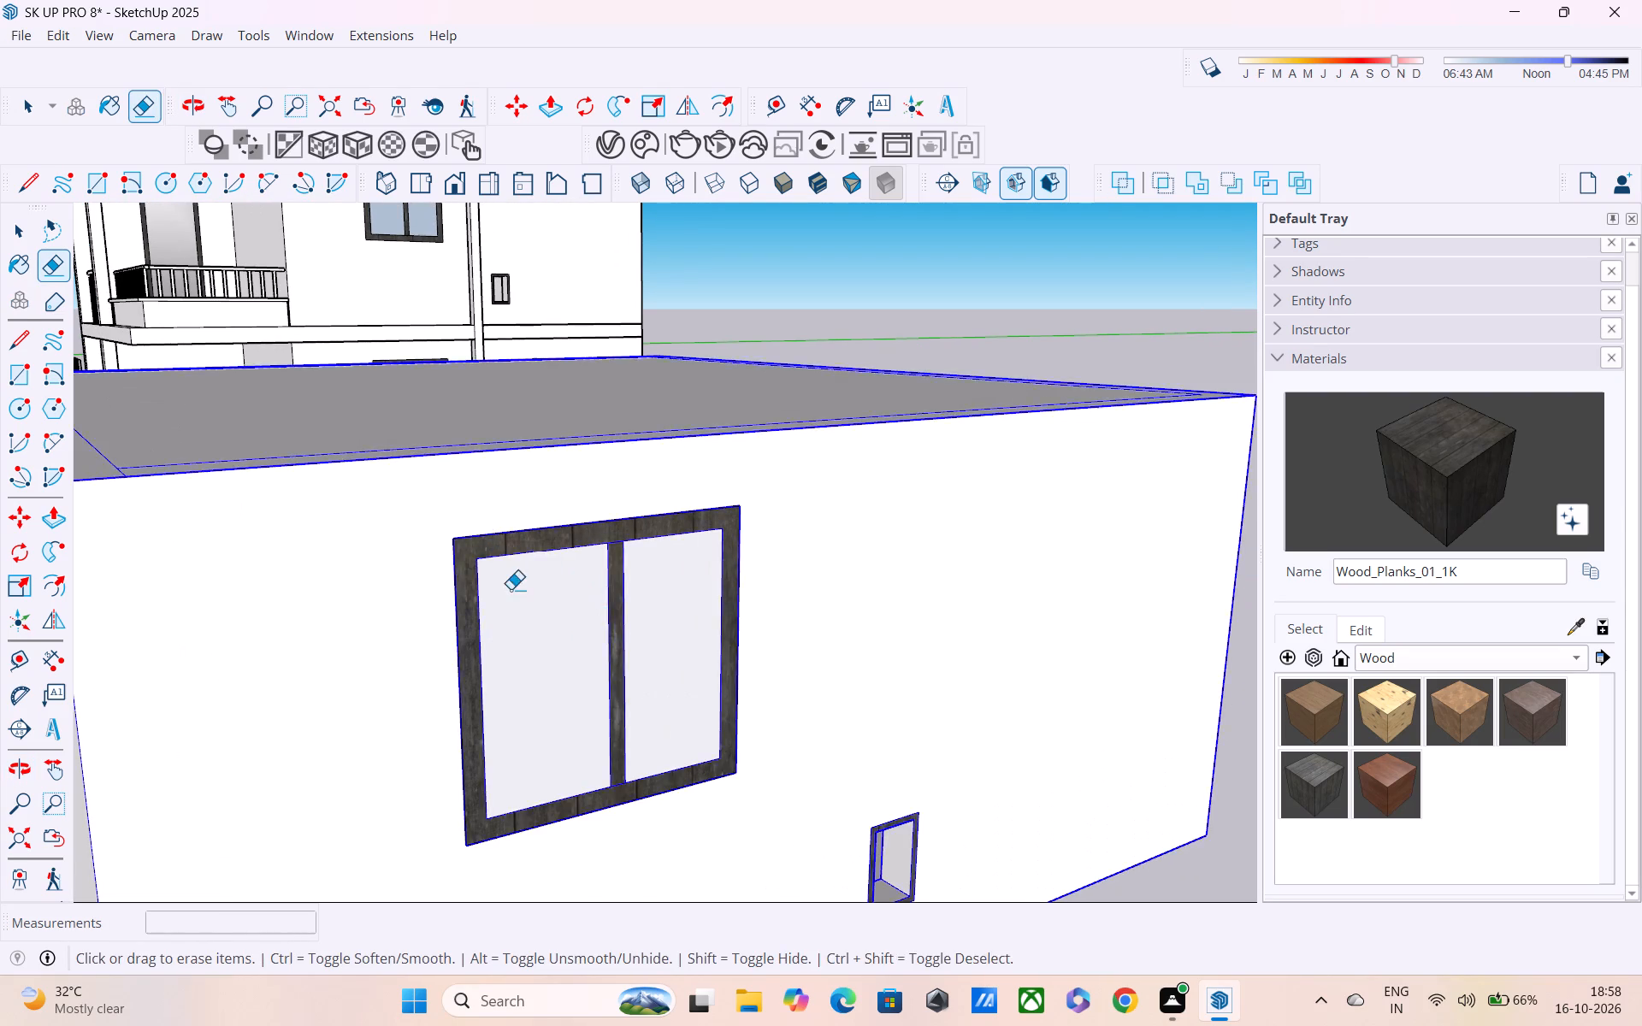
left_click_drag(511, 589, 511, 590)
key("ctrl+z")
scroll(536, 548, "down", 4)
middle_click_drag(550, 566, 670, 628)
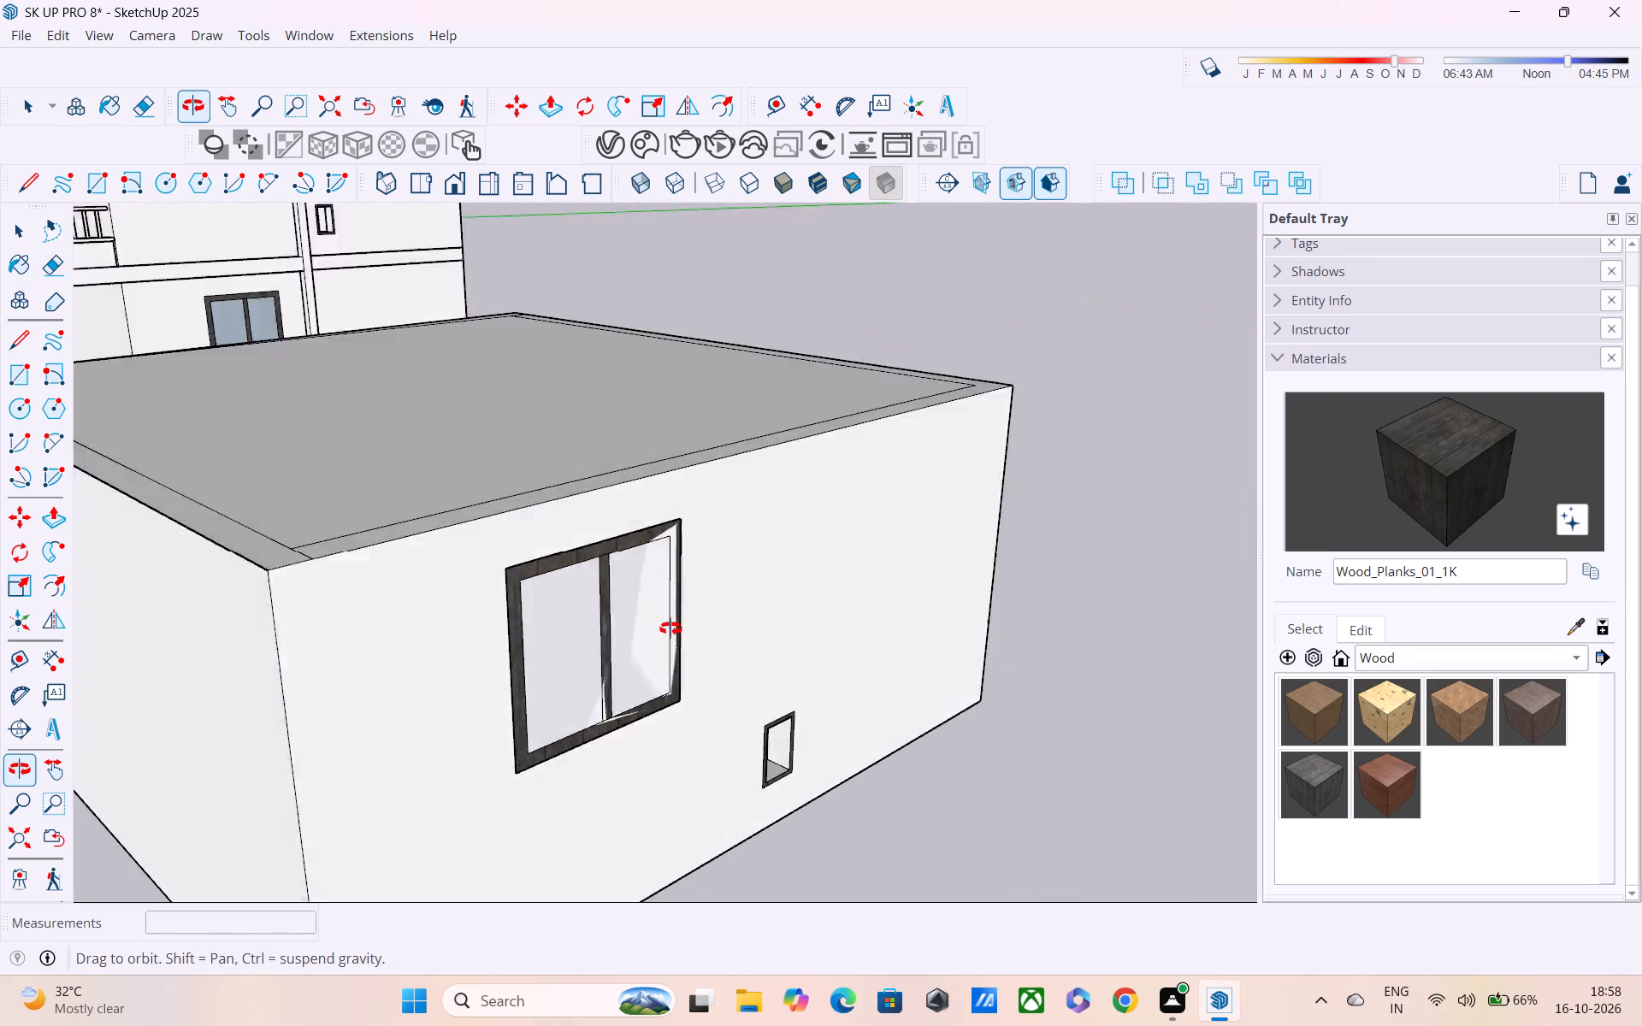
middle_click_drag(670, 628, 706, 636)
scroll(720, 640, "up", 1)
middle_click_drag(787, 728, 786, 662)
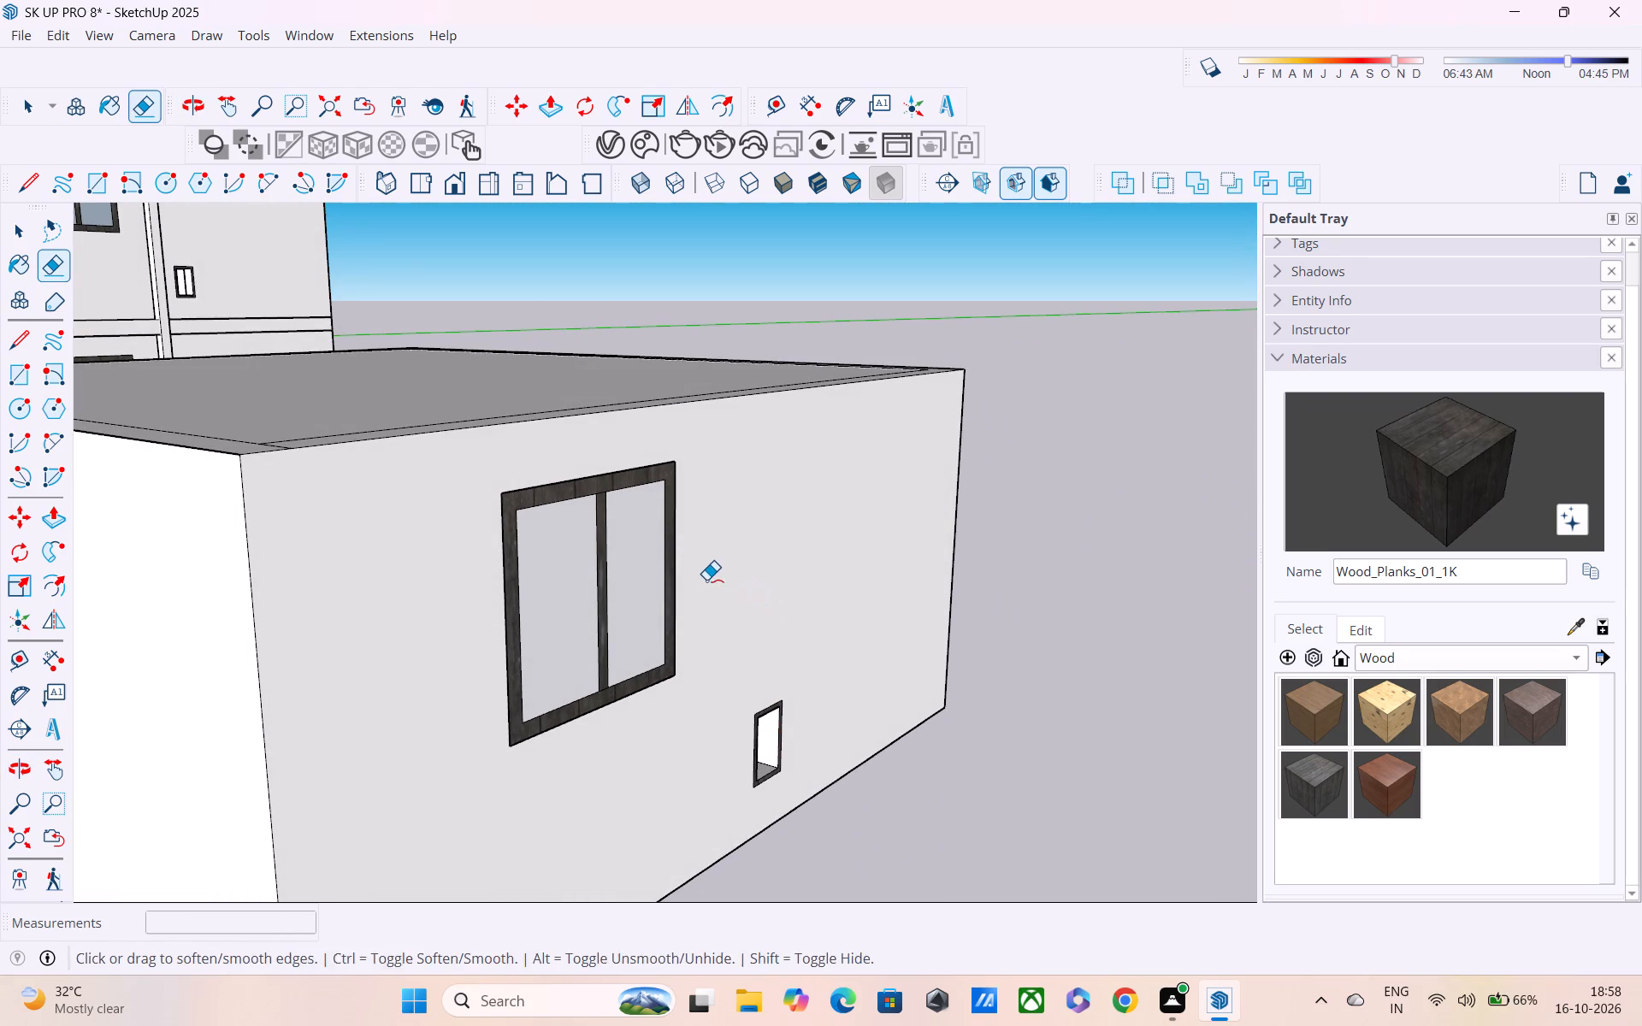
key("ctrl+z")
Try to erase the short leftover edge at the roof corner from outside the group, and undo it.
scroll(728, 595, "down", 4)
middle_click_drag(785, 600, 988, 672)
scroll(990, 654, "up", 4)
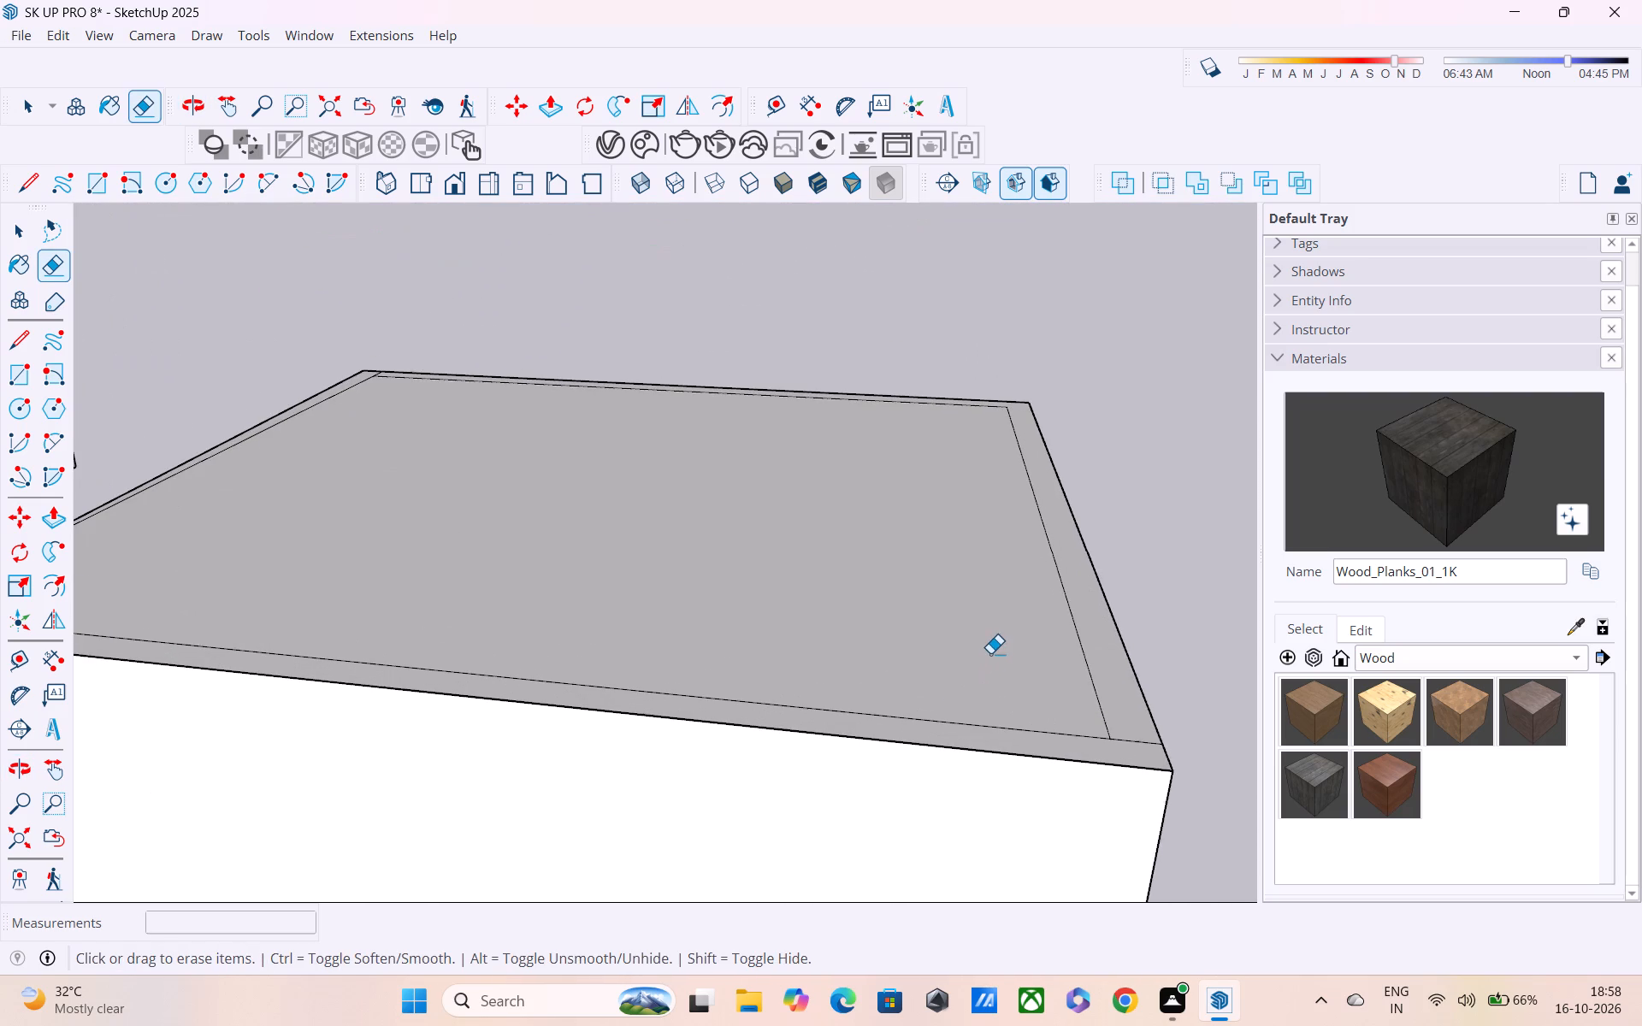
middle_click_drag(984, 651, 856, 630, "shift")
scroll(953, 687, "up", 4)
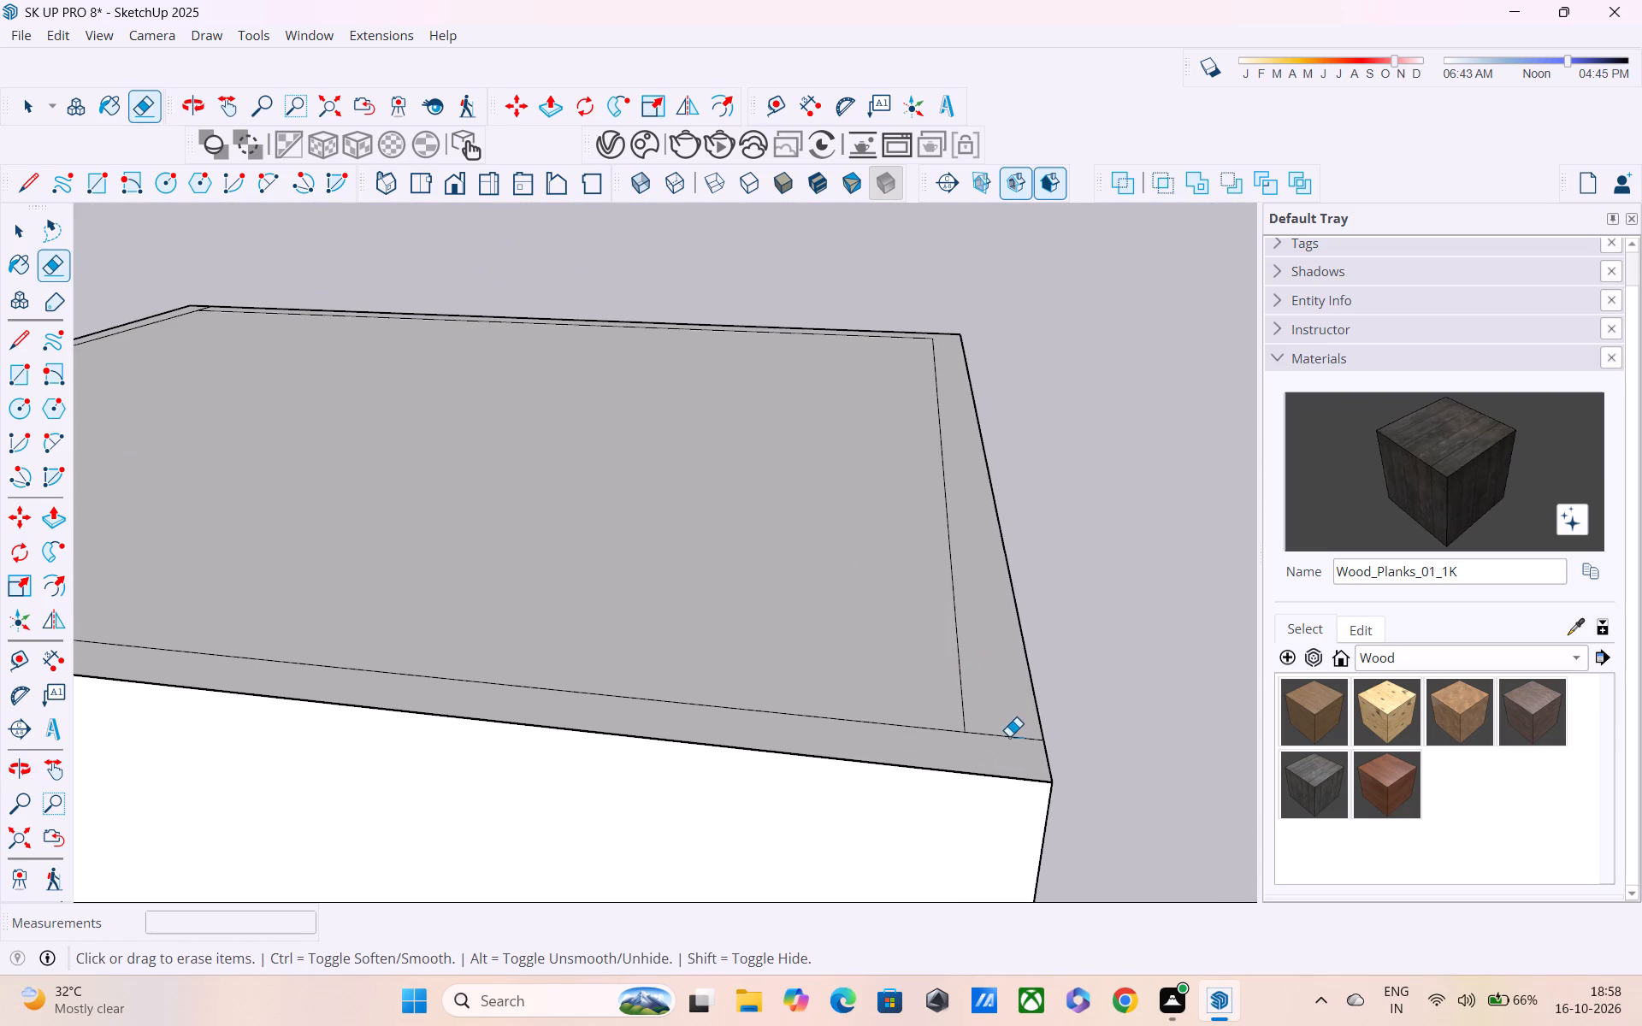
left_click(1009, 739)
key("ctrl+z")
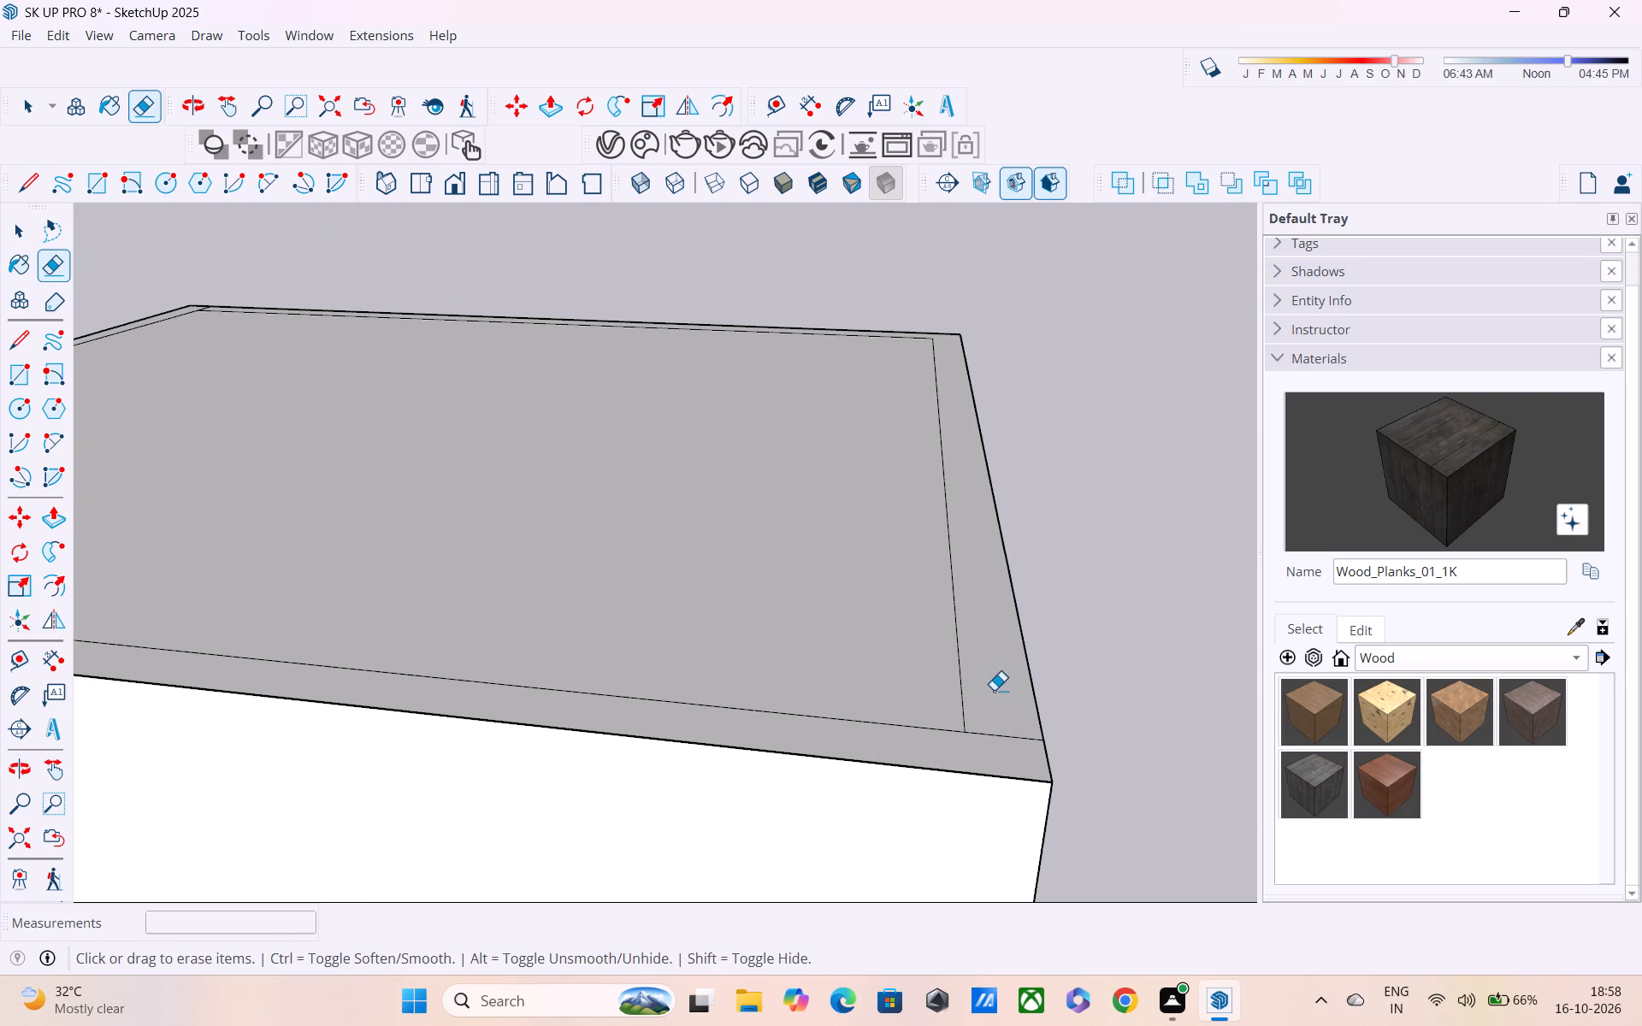
Open the main-room body's group and erase the short leftover edge at the roof corner.
key("space")
double_click(991, 670)
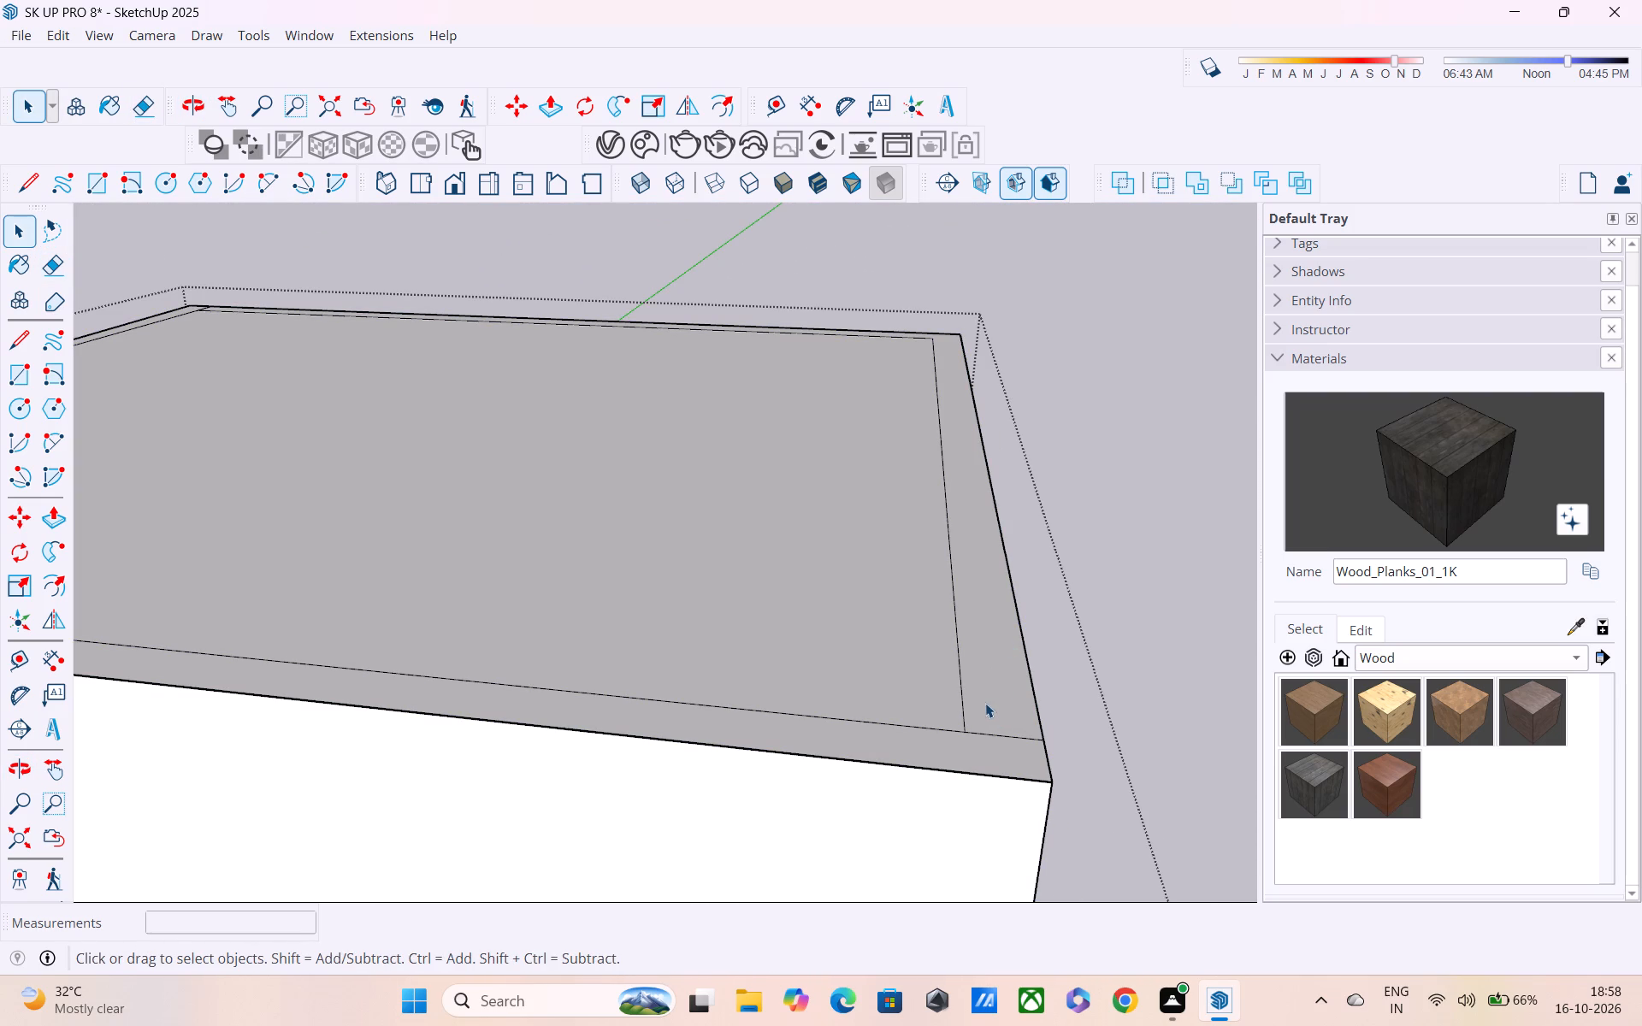
key("e")
left_click(995, 732)
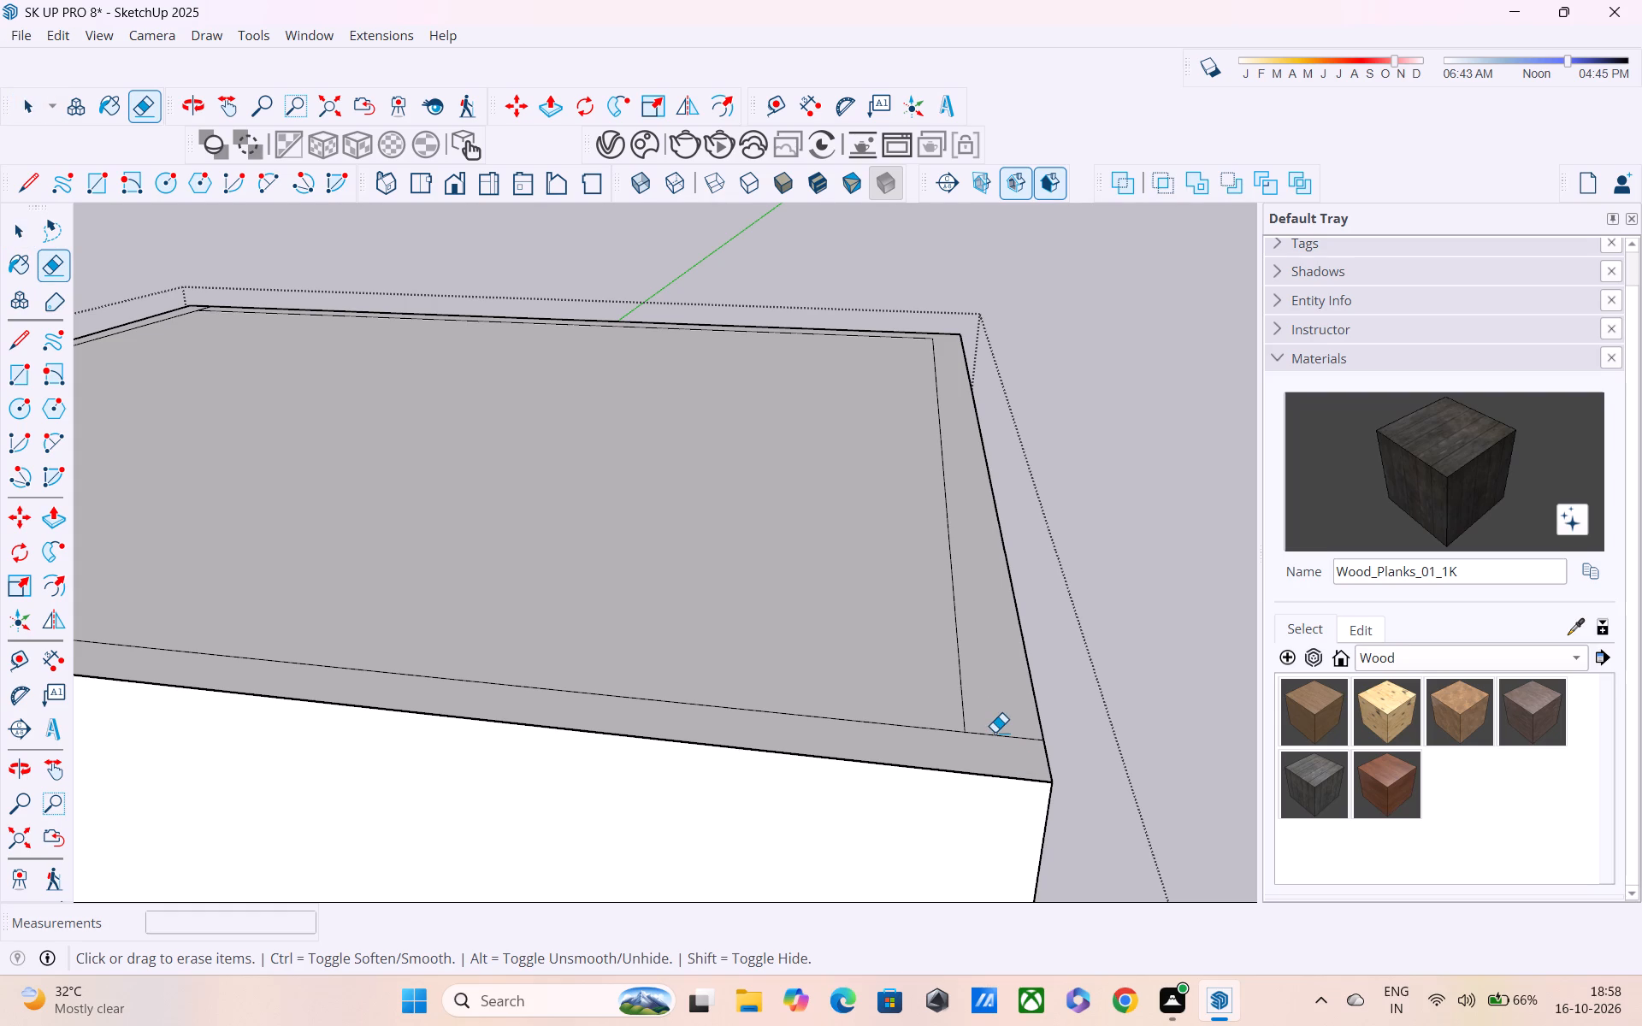
left_click(995, 735)
Erase the roof's inner outline along the side by the green axis and the adjoining side, including the leftover corner stub.
scroll(984, 725, "down", 4)
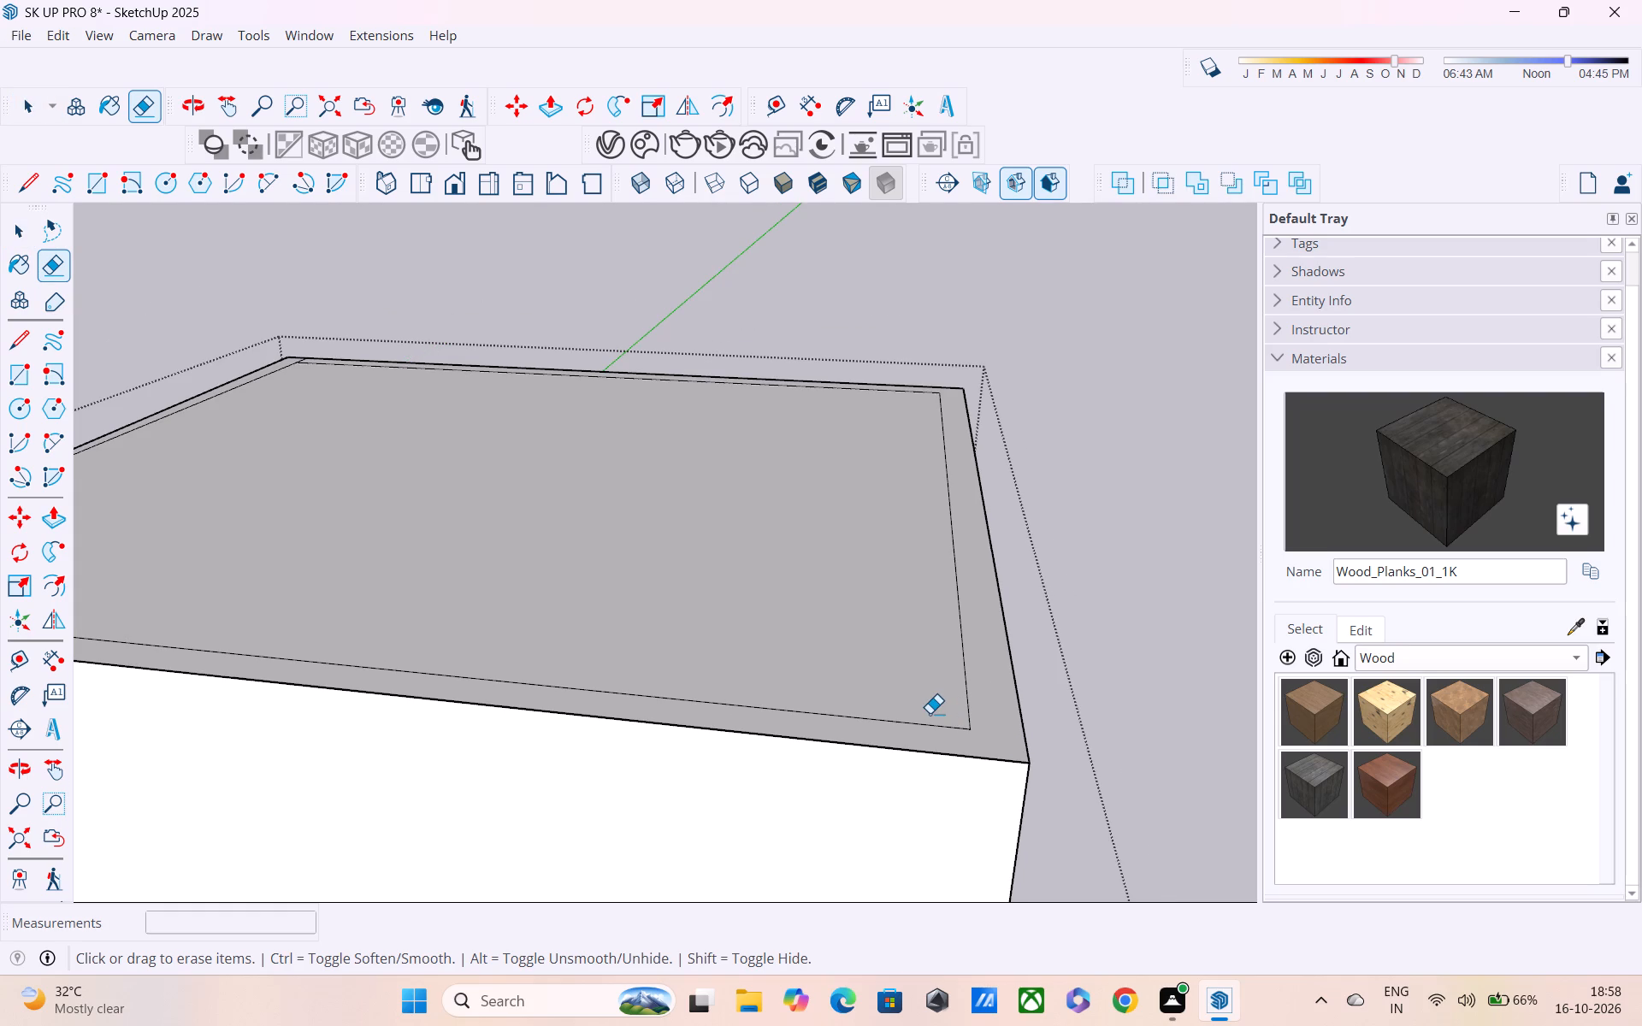
middle_click_drag(930, 713, 1199, 680, "shift")
middle_click_drag(648, 634, 978, 709, "shift")
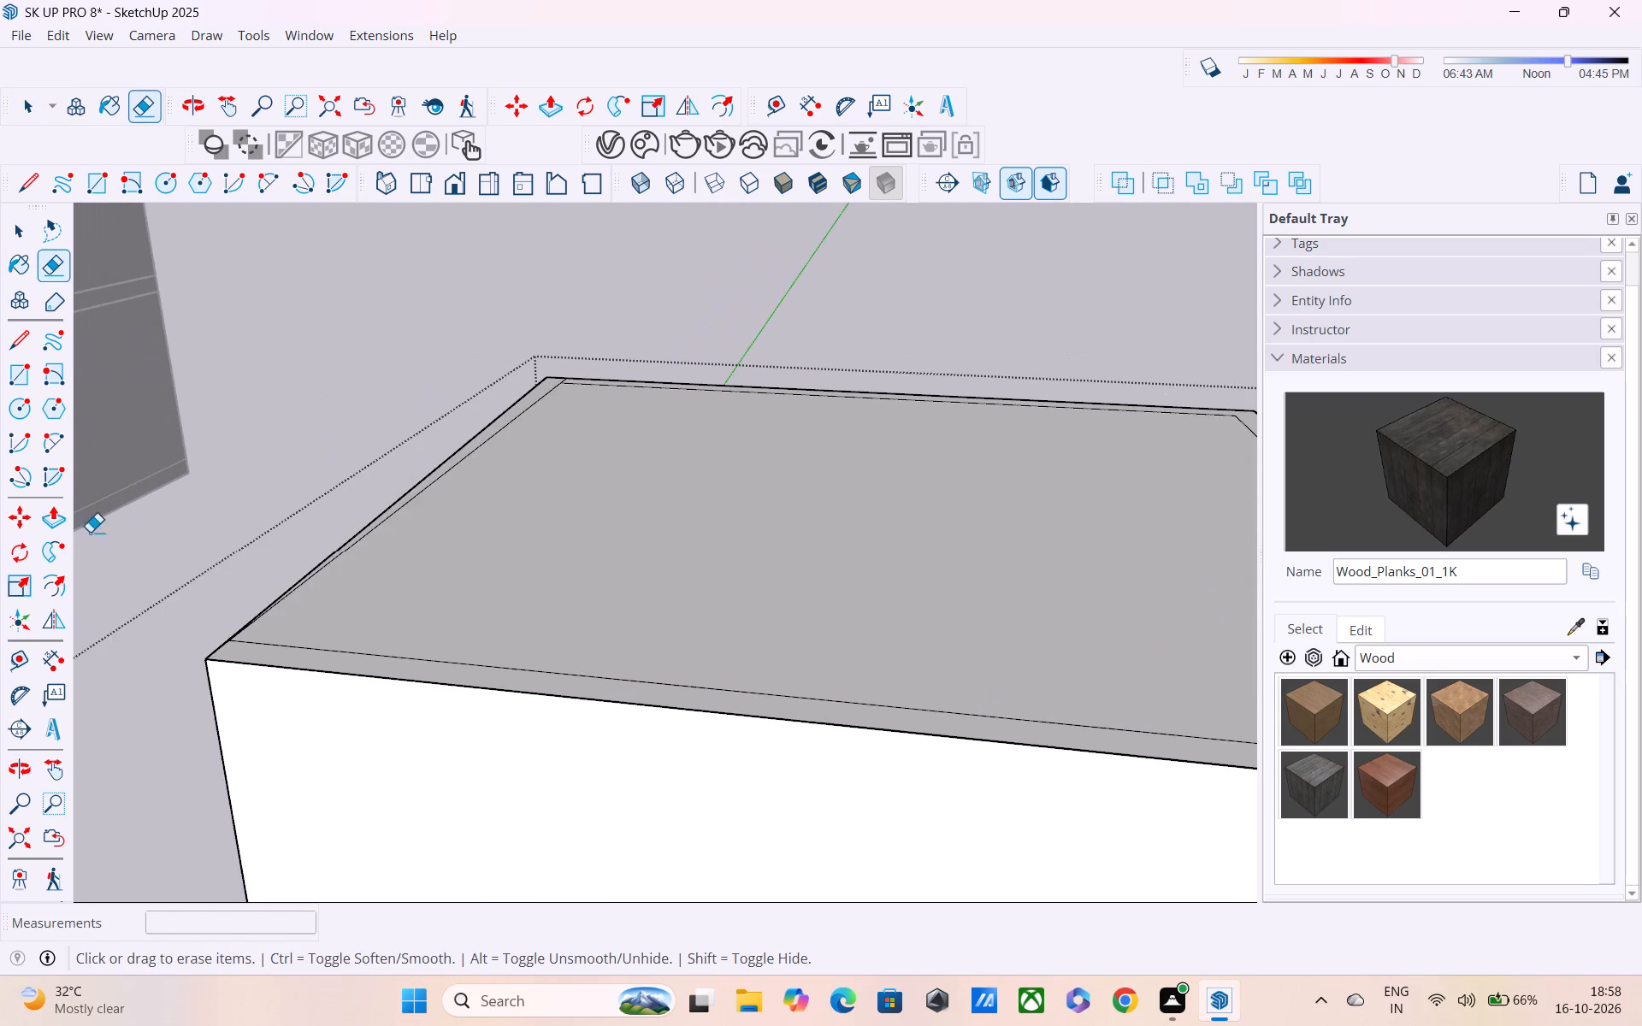
scroll(105, 553, "up", 4)
scroll(306, 617, "down", 2)
middle_click_drag(364, 628, 589, 690)
scroll(365, 629, "up", 4)
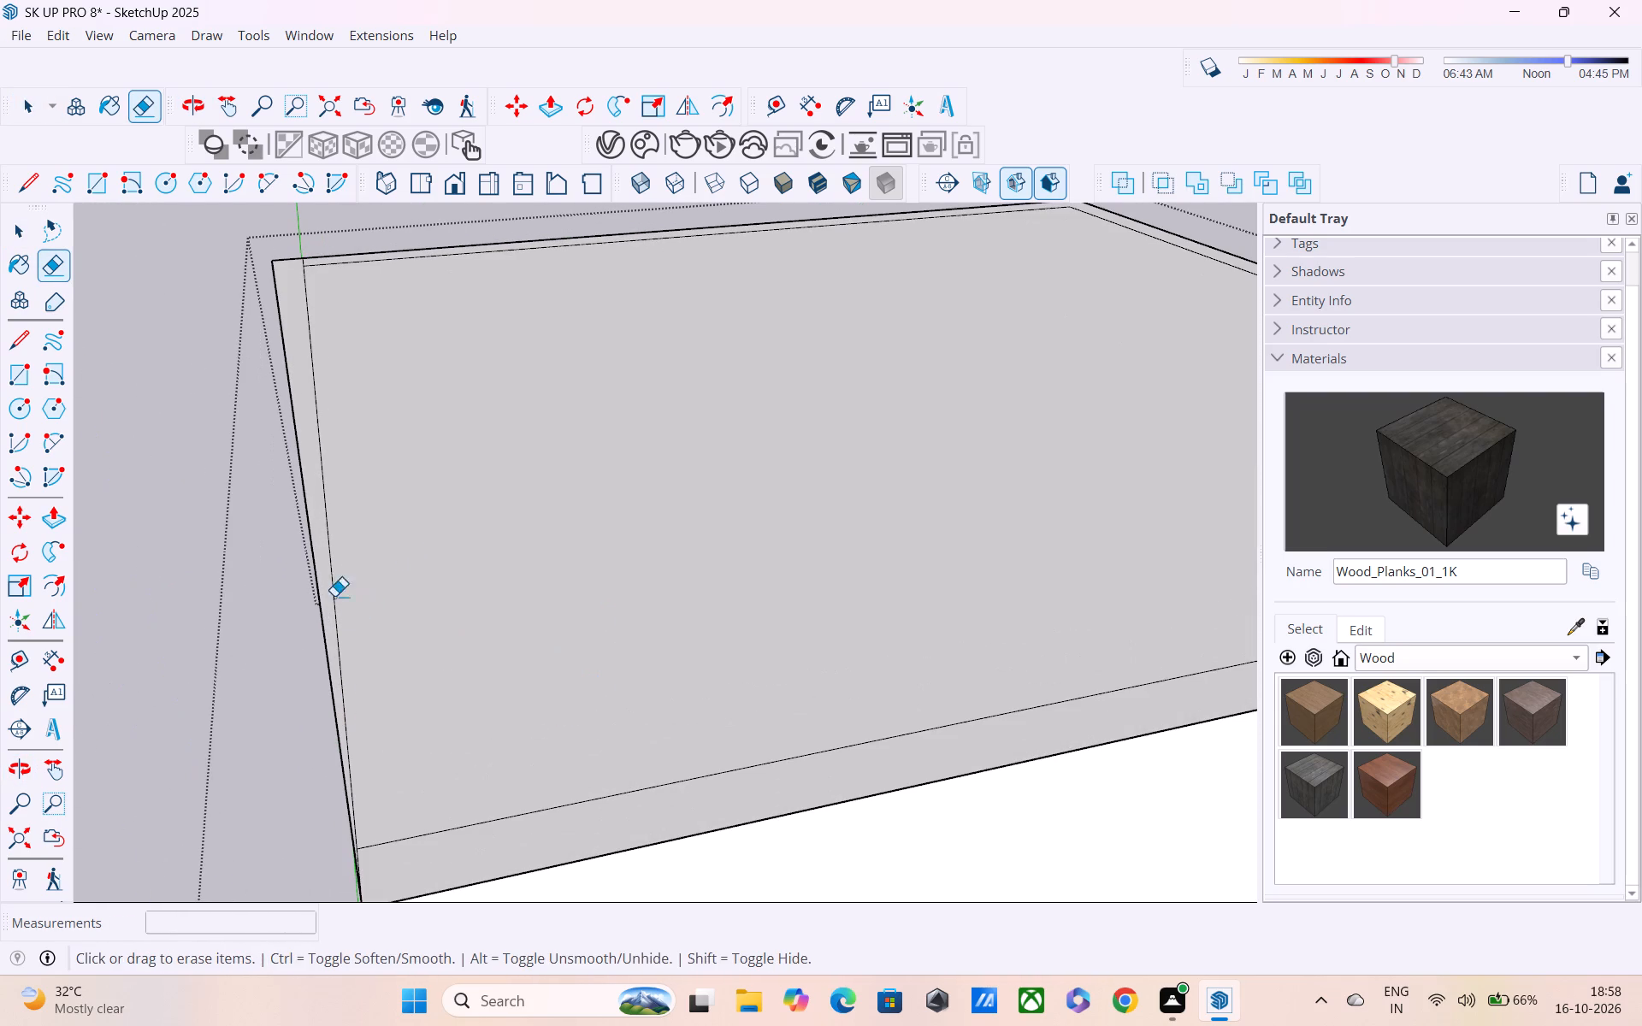
left_click(330, 538)
scroll(307, 451, "down", 1)
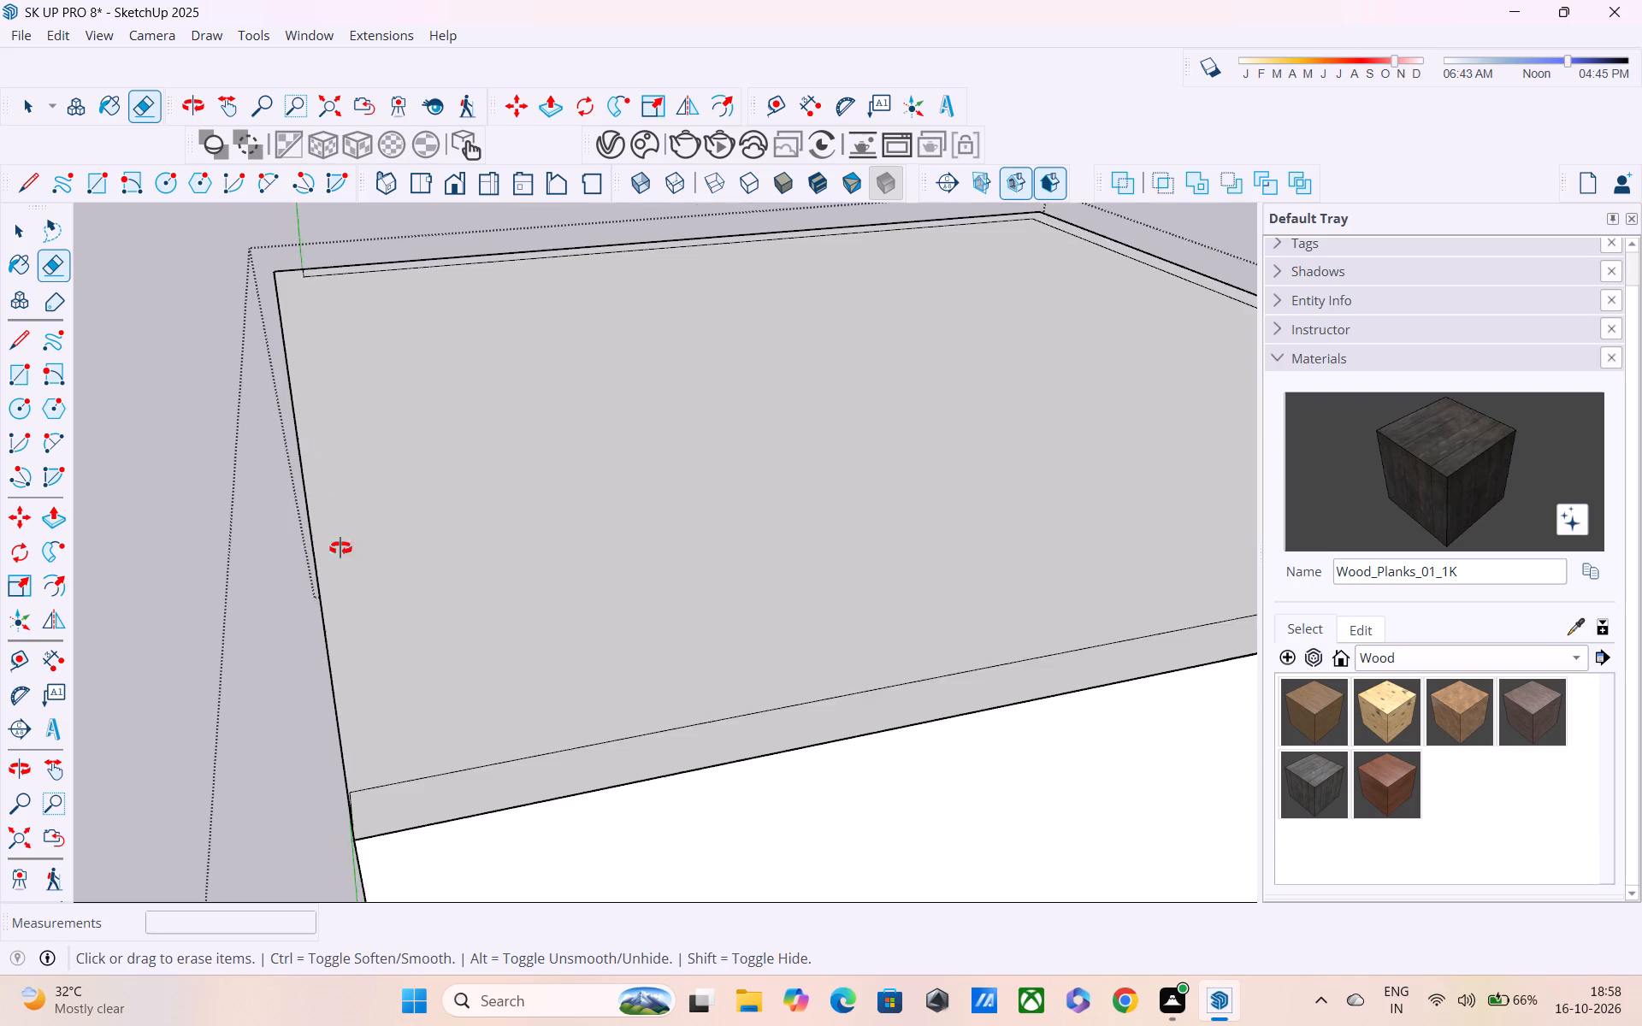
middle_click_drag(337, 539, 525, 846)
scroll(181, 436, "up", 1)
left_click(209, 479)
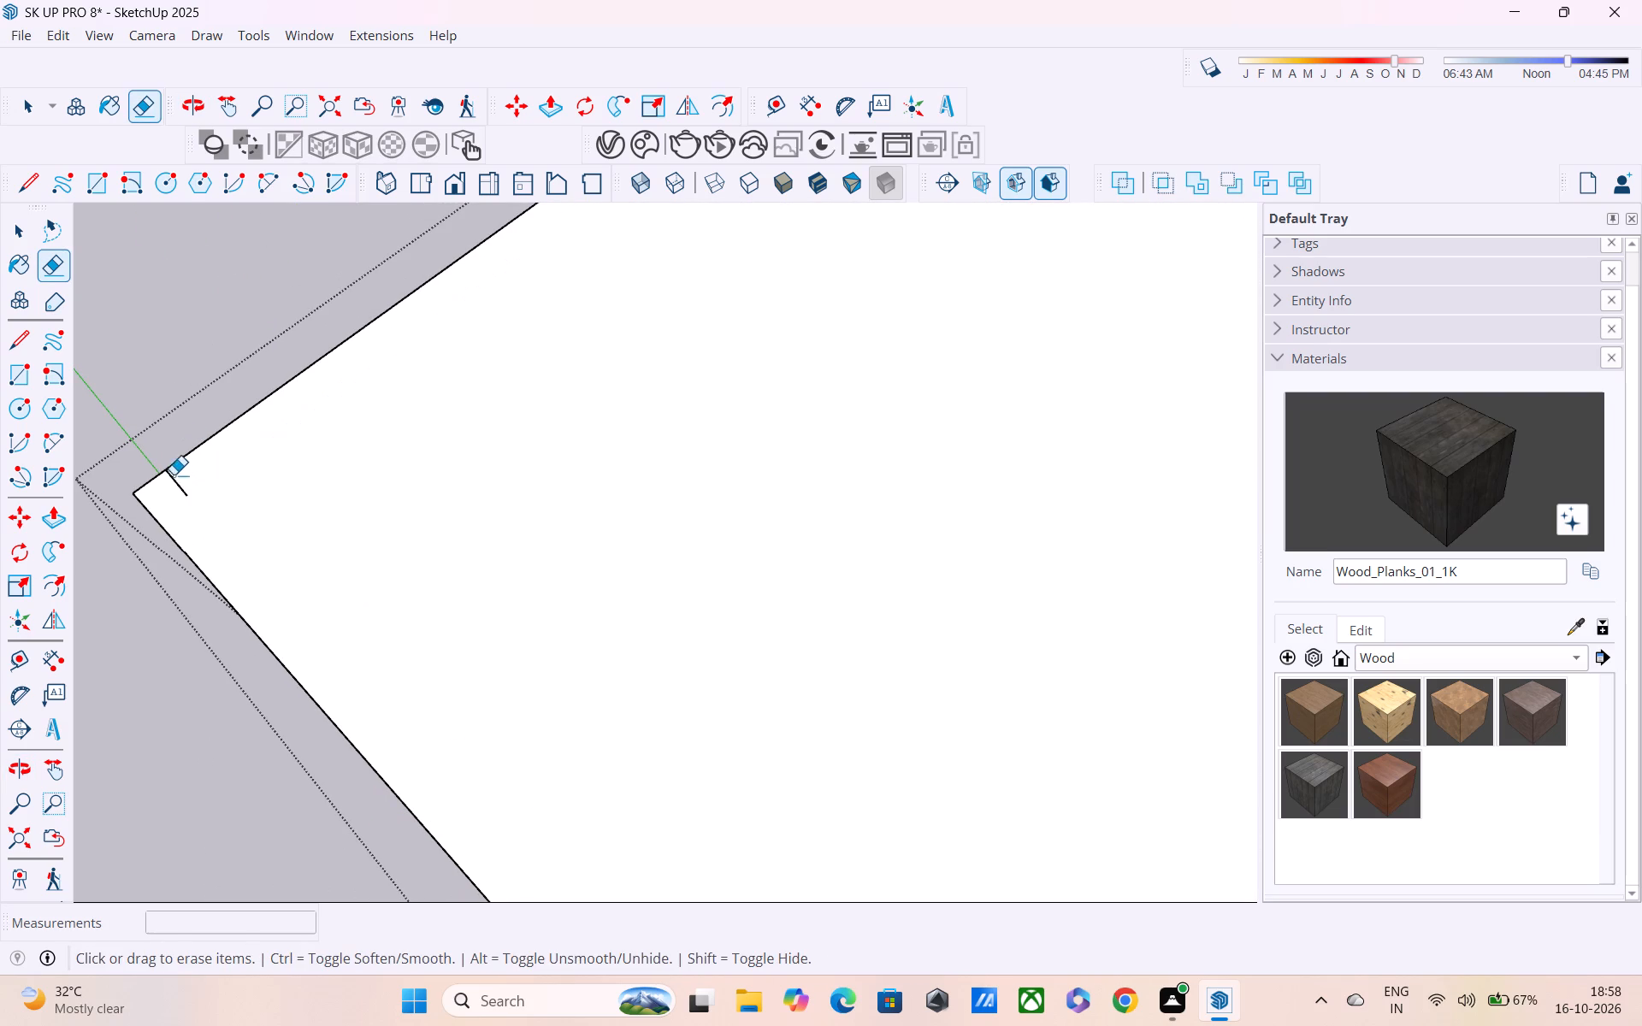
left_click(177, 481)
Place a guide 9" inside the roof's edge, parallel to the side along the green axis.
scroll(273, 490, "down", 2)
middle_click_drag(273, 493, 85, 726, "shift")
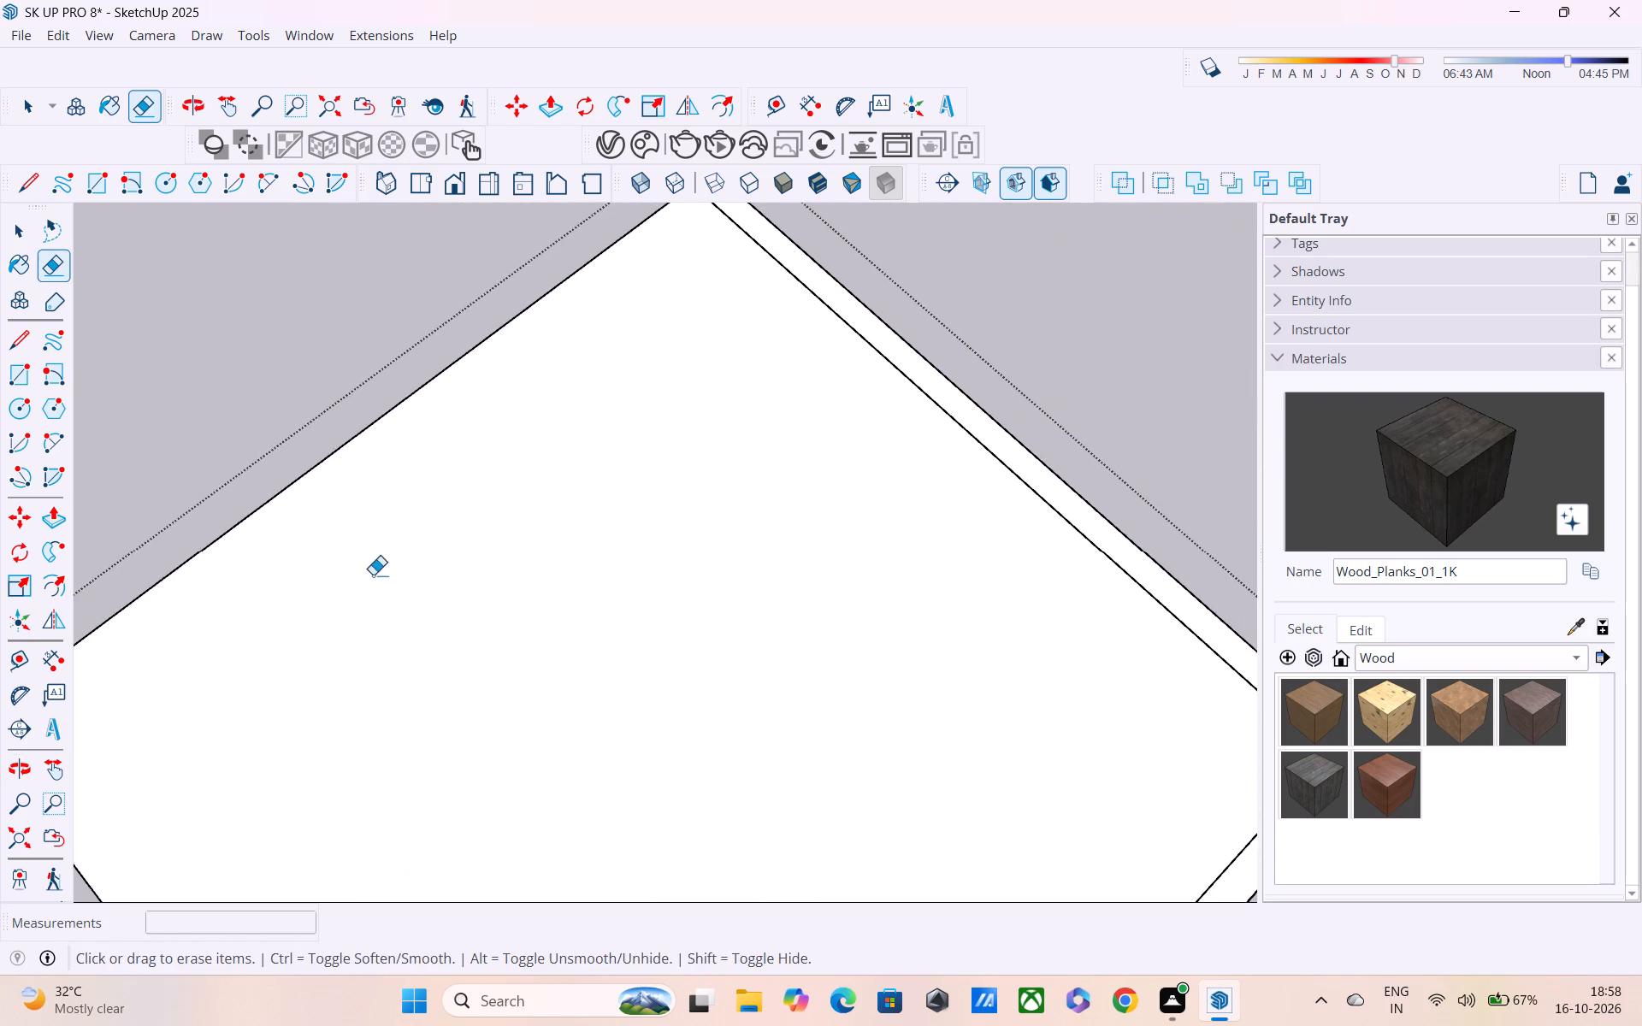
scroll(428, 551, "down", 5)
middle_click_drag(686, 560, 669, 370, "shift")
middle_click_drag(614, 699, 537, 522)
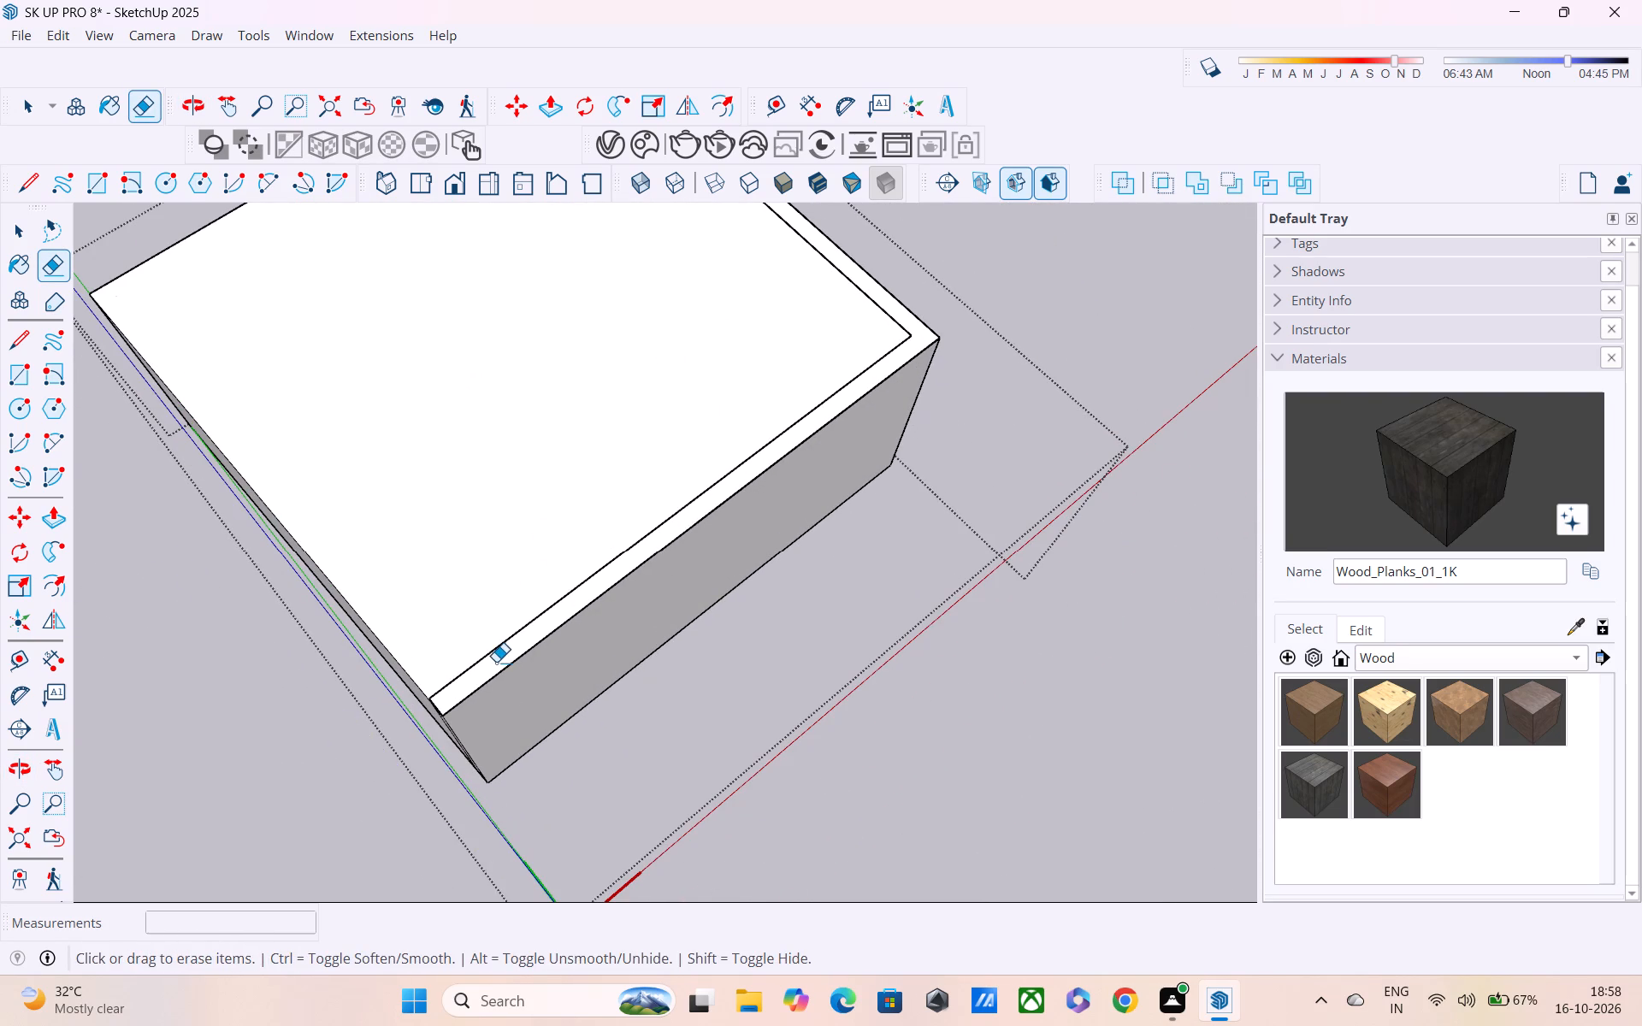
scroll(490, 659, "up", 1)
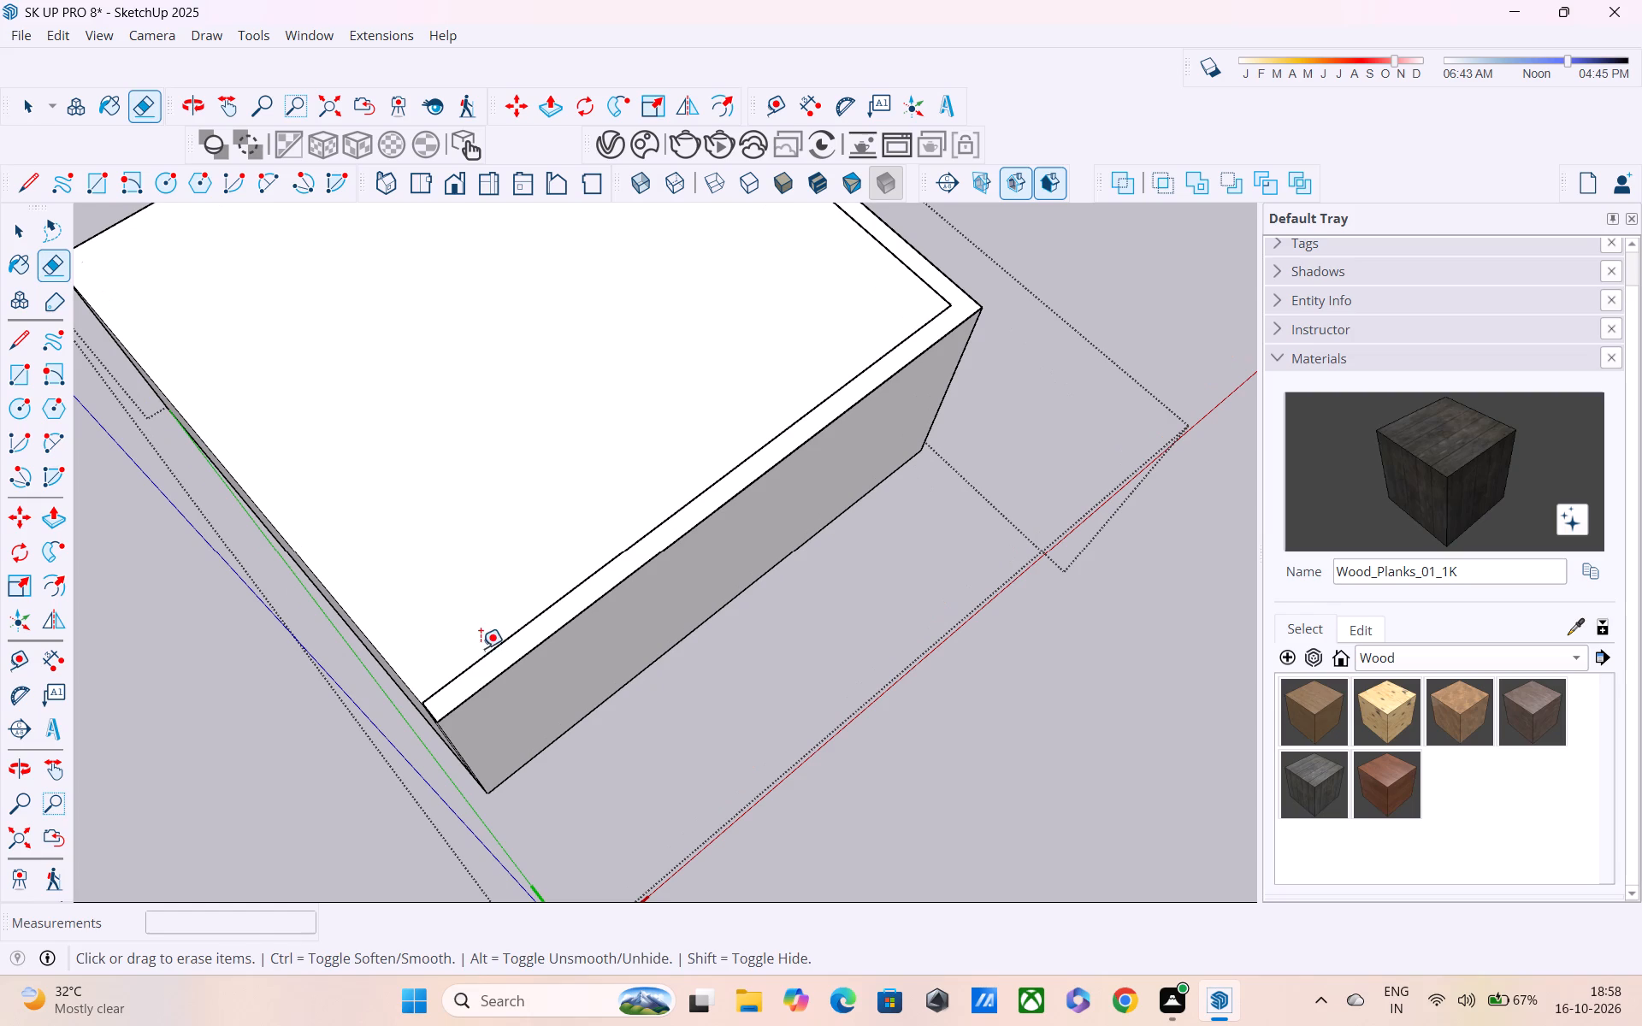
key("t")
left_click(377, 658)
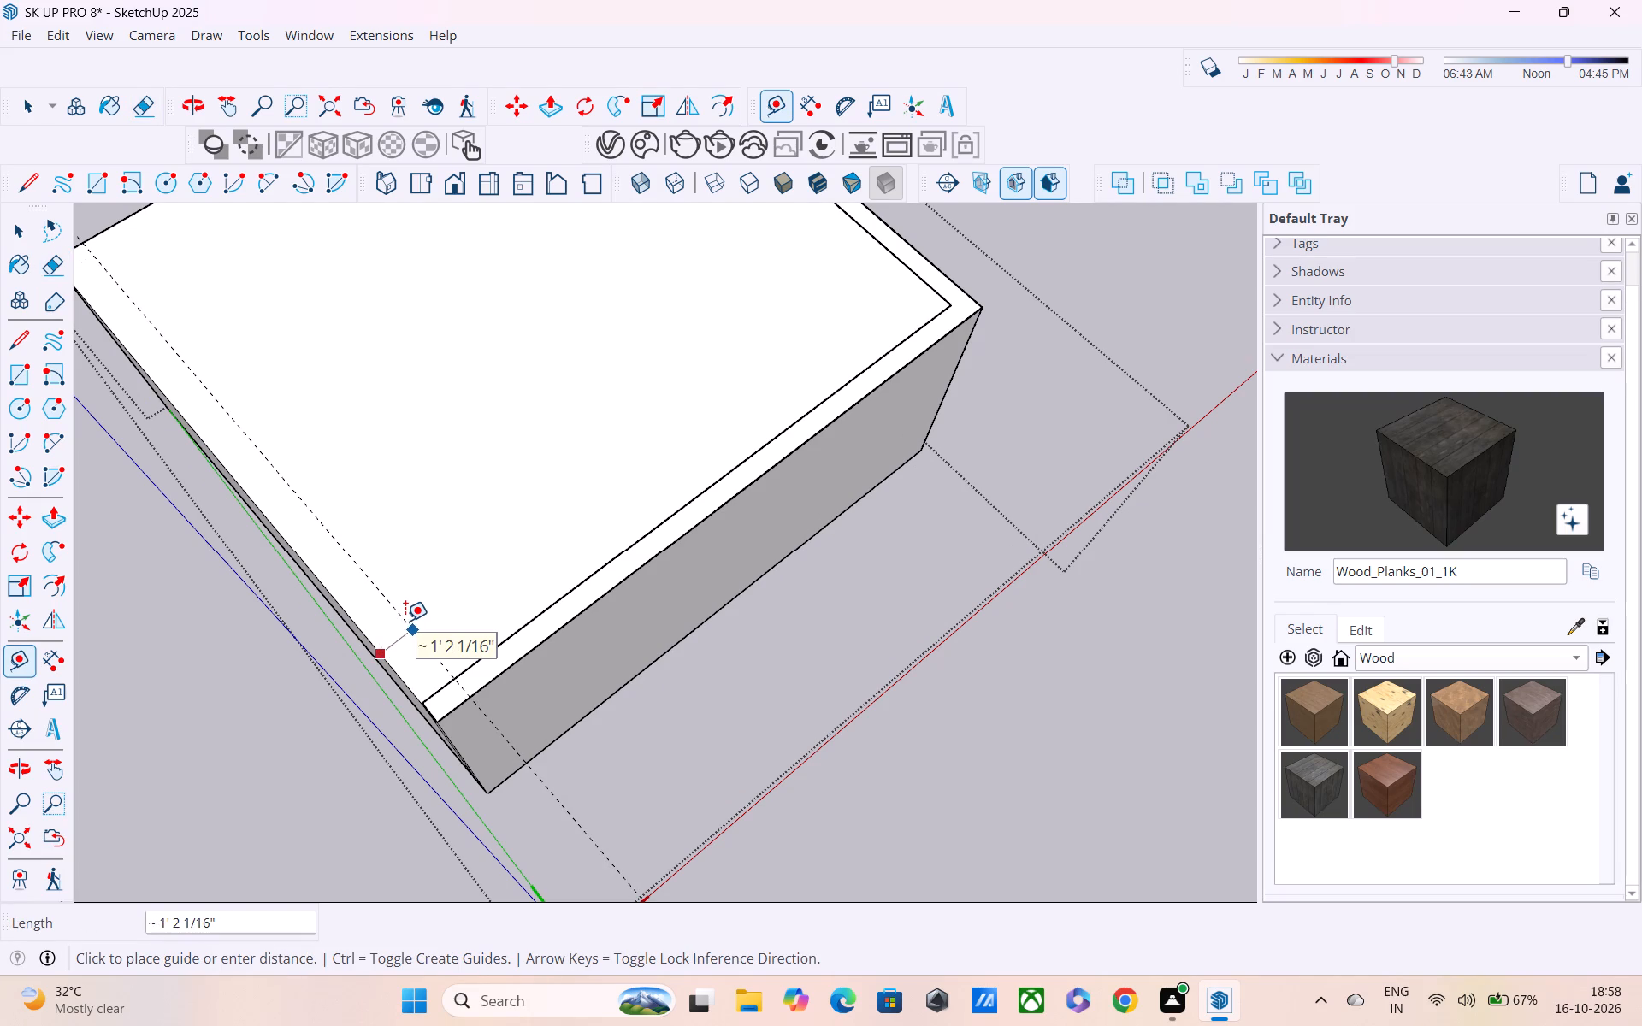
type("9\"")
key("Return")
Draw a line along the guide from the inner outline's corner to the roof's far edge.
key("l")
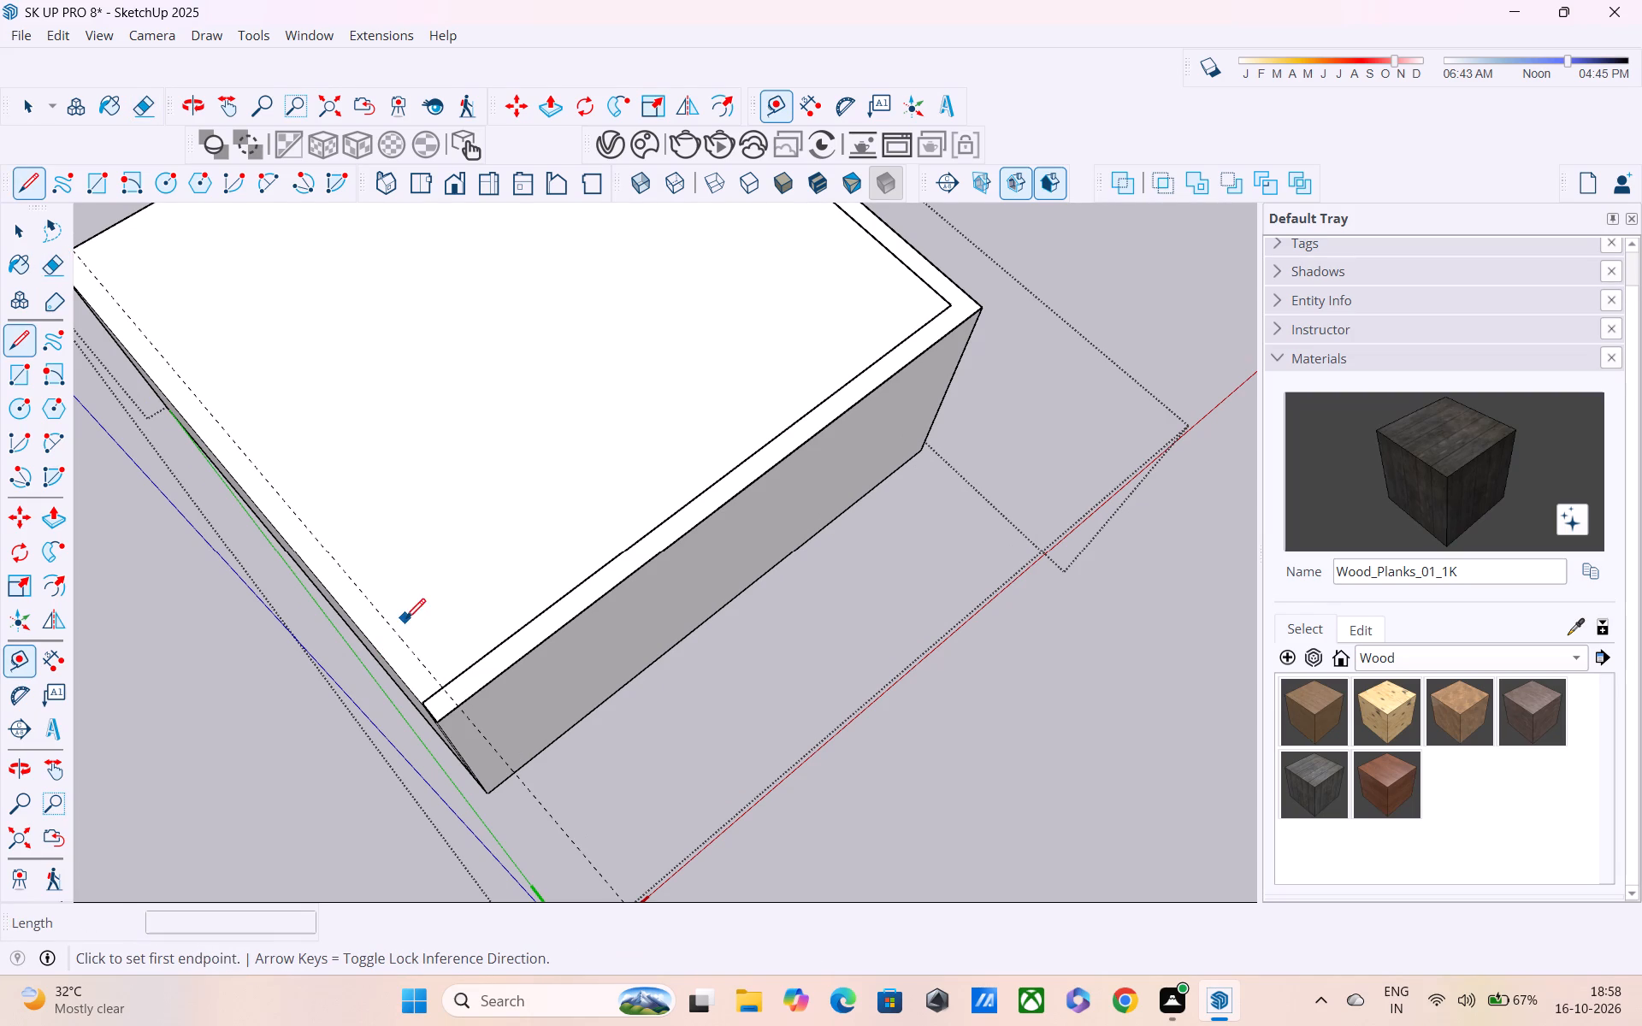
left_click(438, 691)
middle_click_drag(393, 618, 712, 834, "shift")
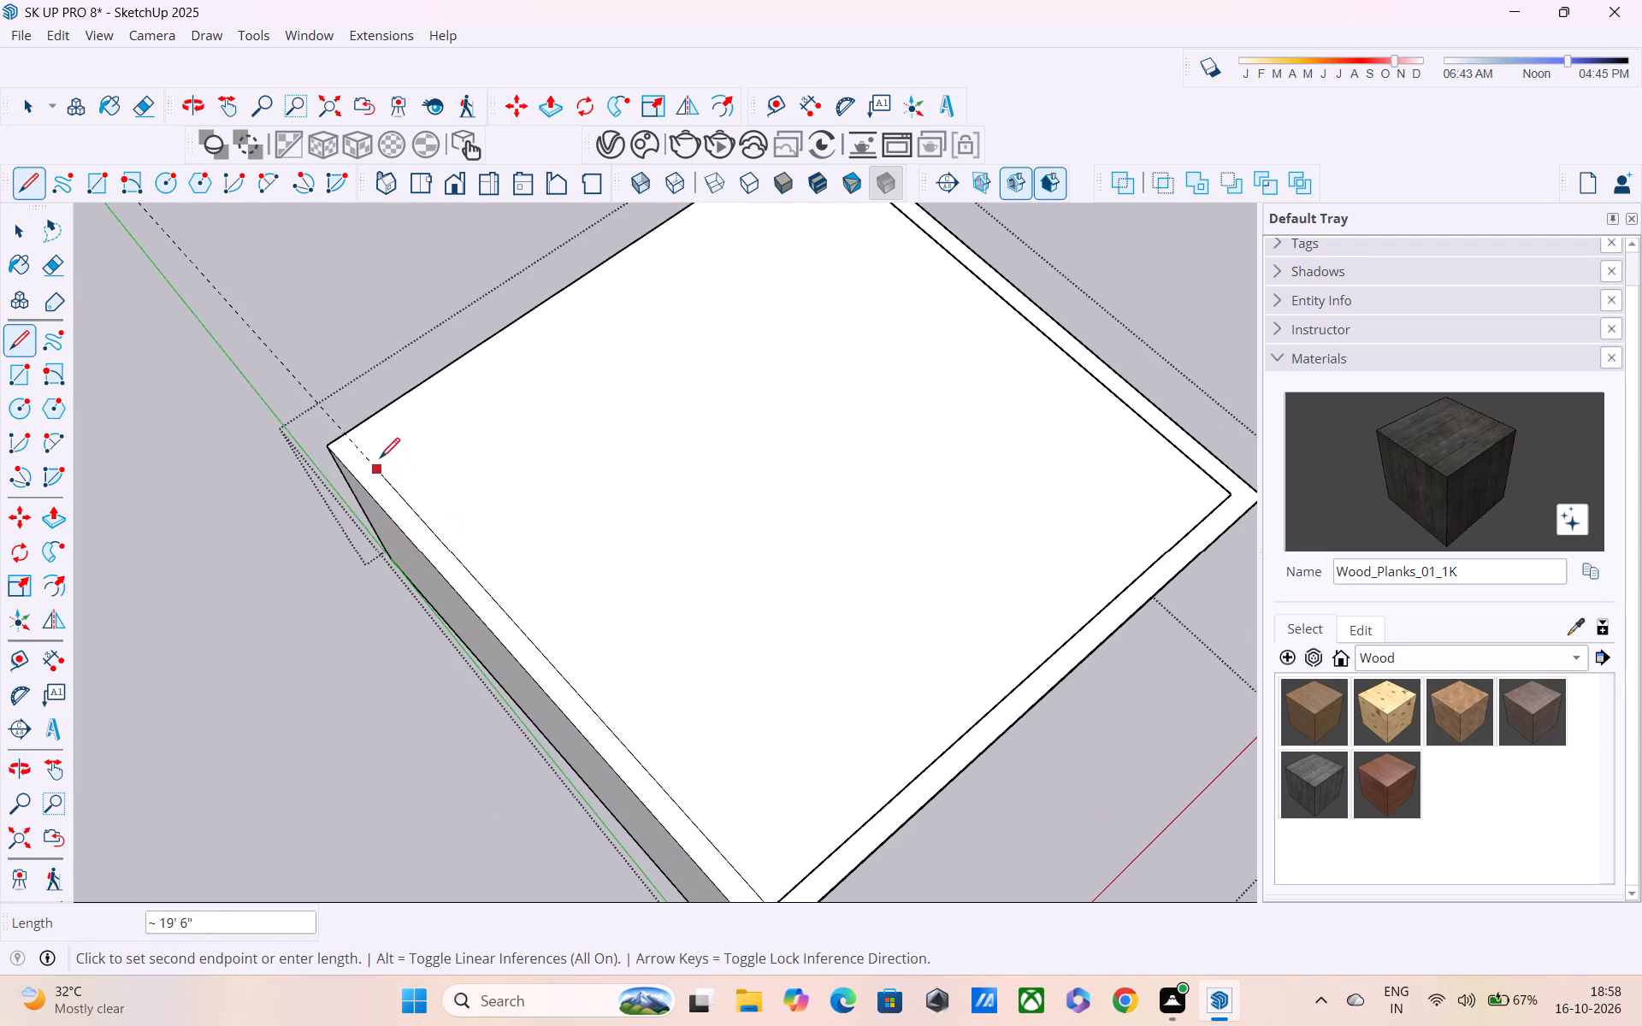
left_click(349, 436)
middle_click_drag(373, 482, 151, 374)
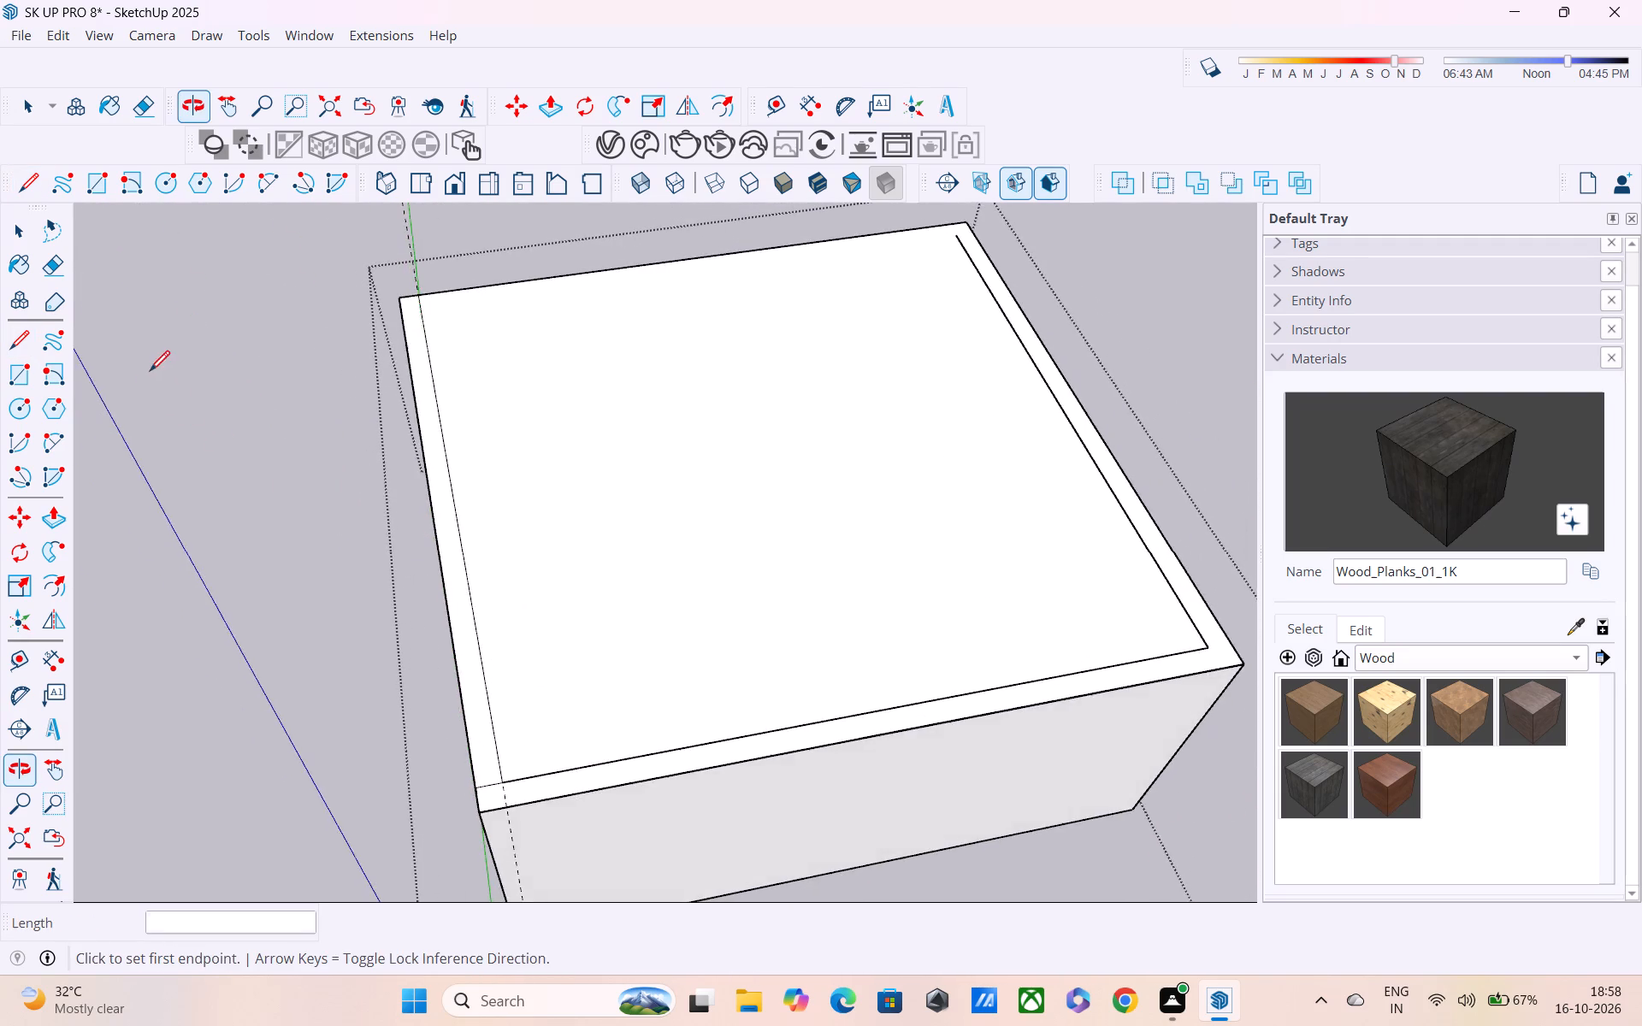
Erase the 9" guide that extends past the main-room body's roof.
scroll(149, 373, "down", 5)
middle_click_drag(364, 673, 239, 414)
key("space")
scroll(267, 463, "up", 1)
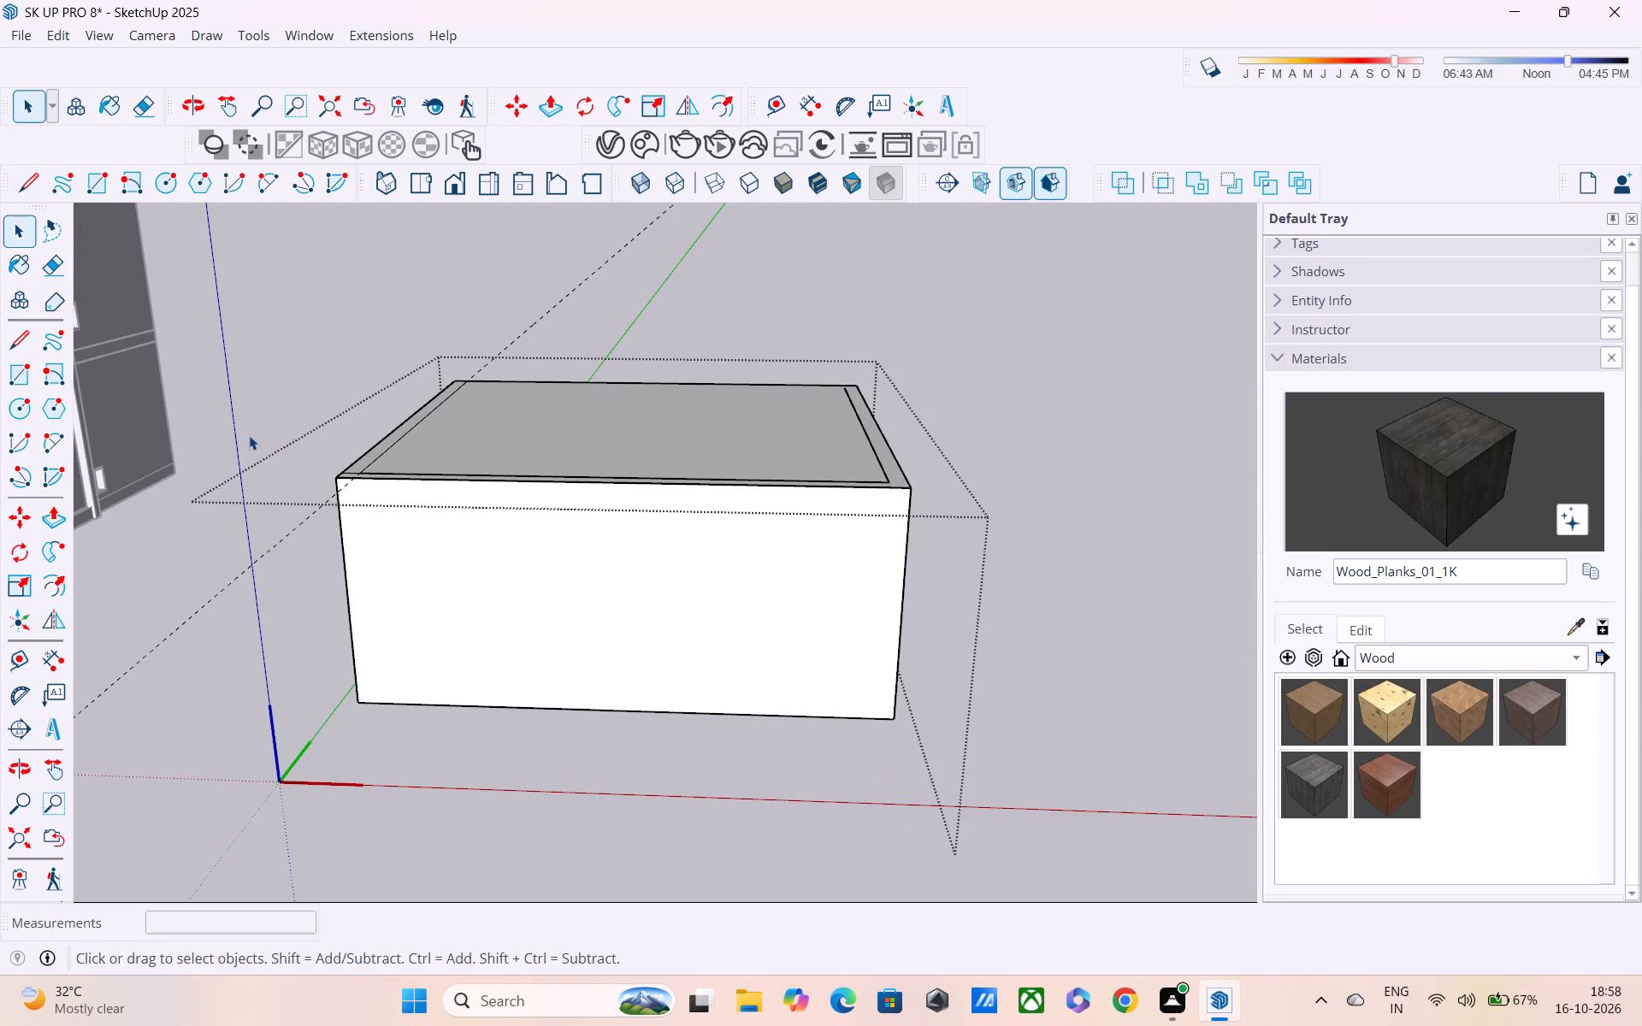
key("t")
key("space")
key("e")
left_click_drag(228, 531, 256, 585)
scroll(247, 576, "down", 6)
Examine the main-room body from several sides, including its window wall and its position beside the building.
middle_click_drag(247, 576, 347, 689)
scroll(347, 689, "up", 1)
scroll(359, 430, "down", 4)
scroll(359, 430, "up", 1)
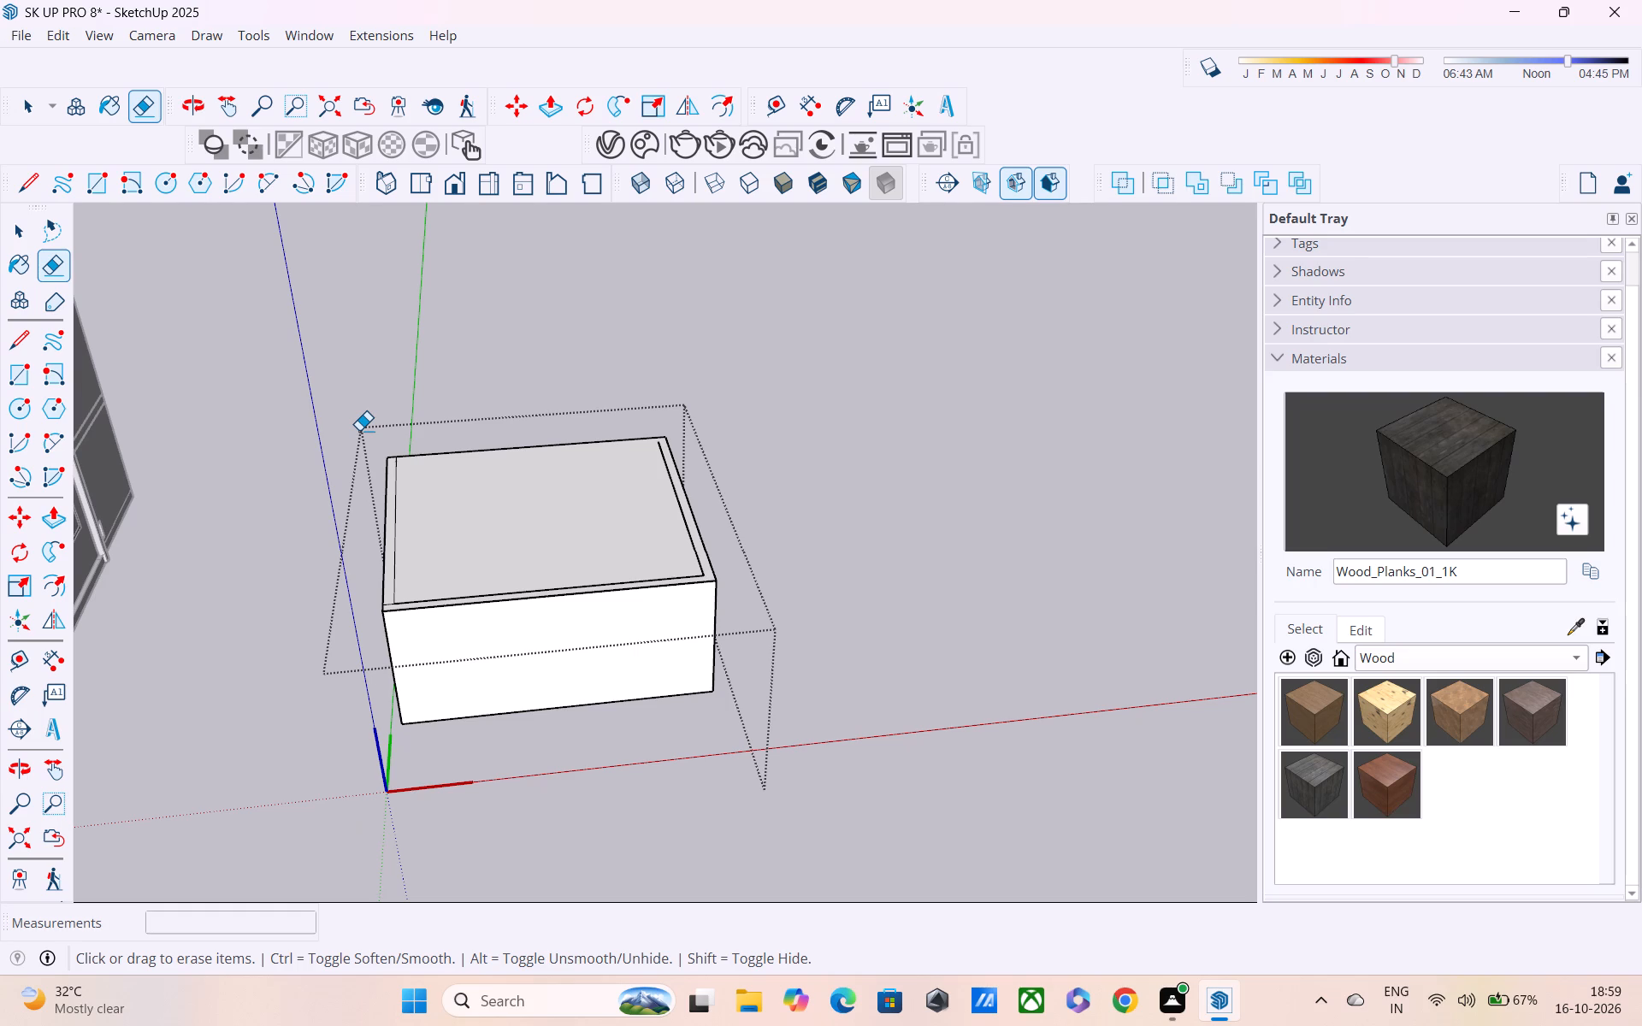
middle_click_drag(334, 552, 257, 356, "shift")
middle_click_drag(351, 578, 486, 391)
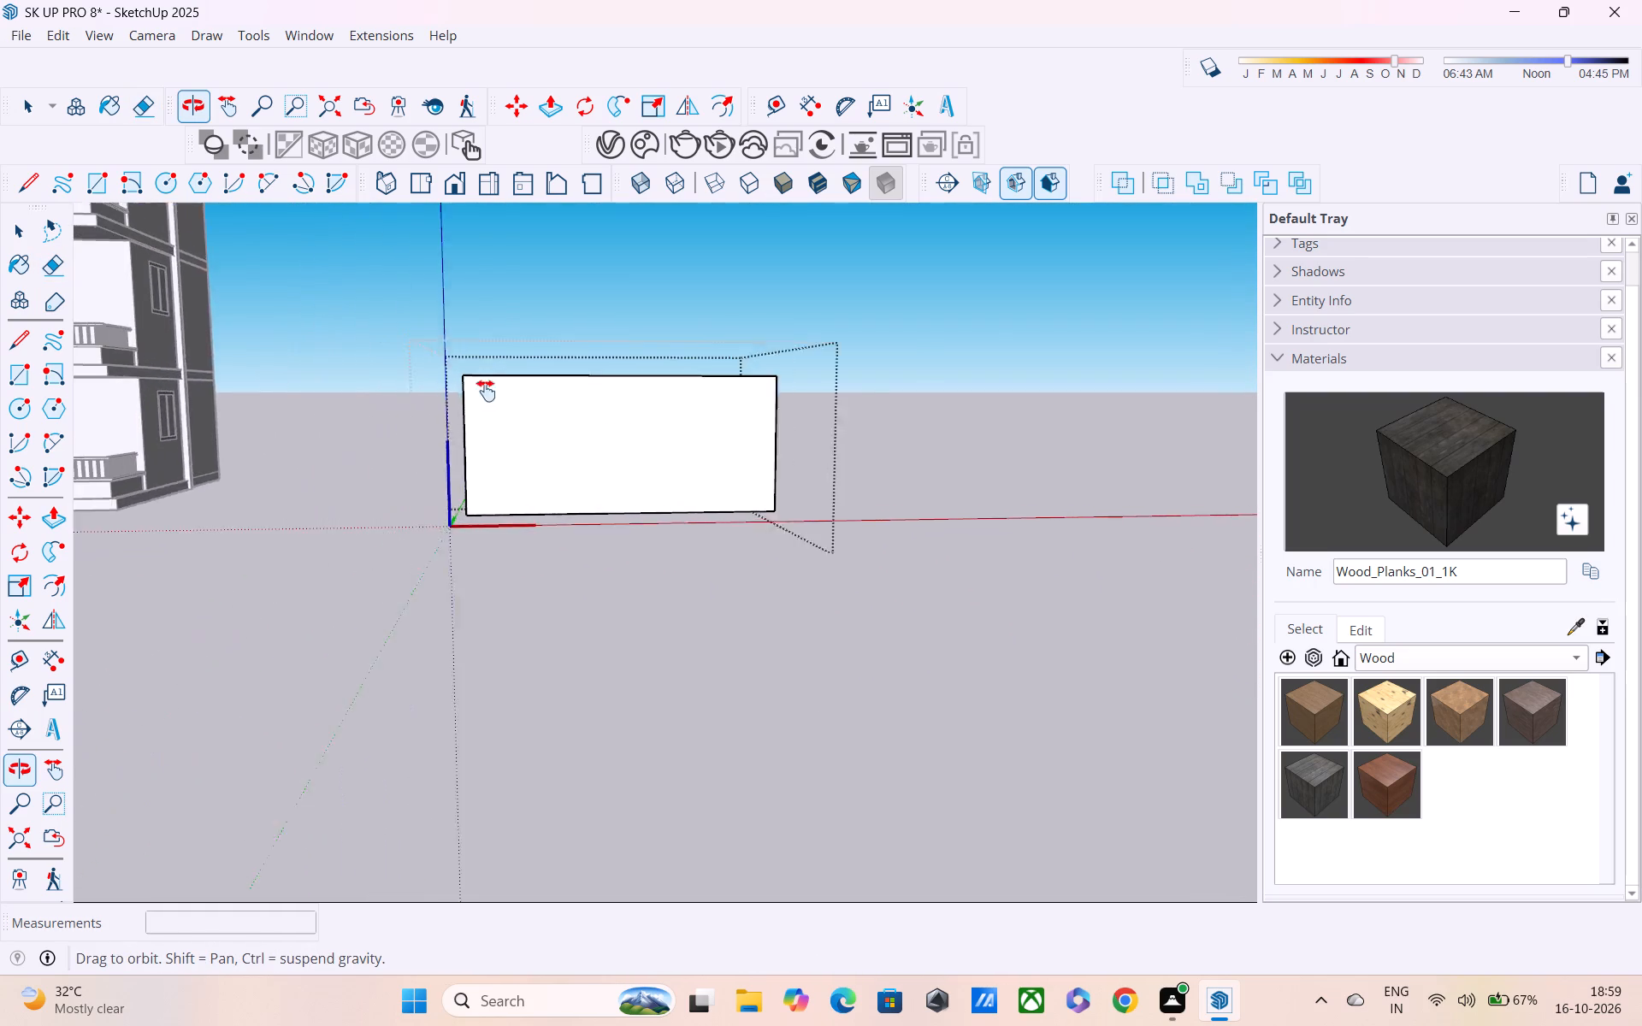
middle_click_drag(486, 391, 474, 403)
scroll(455, 378, "down", 5)
middle_click_drag(459, 451, 248, 523)
scroll(247, 522, "up", 1)
scroll(248, 522, "down", 5)
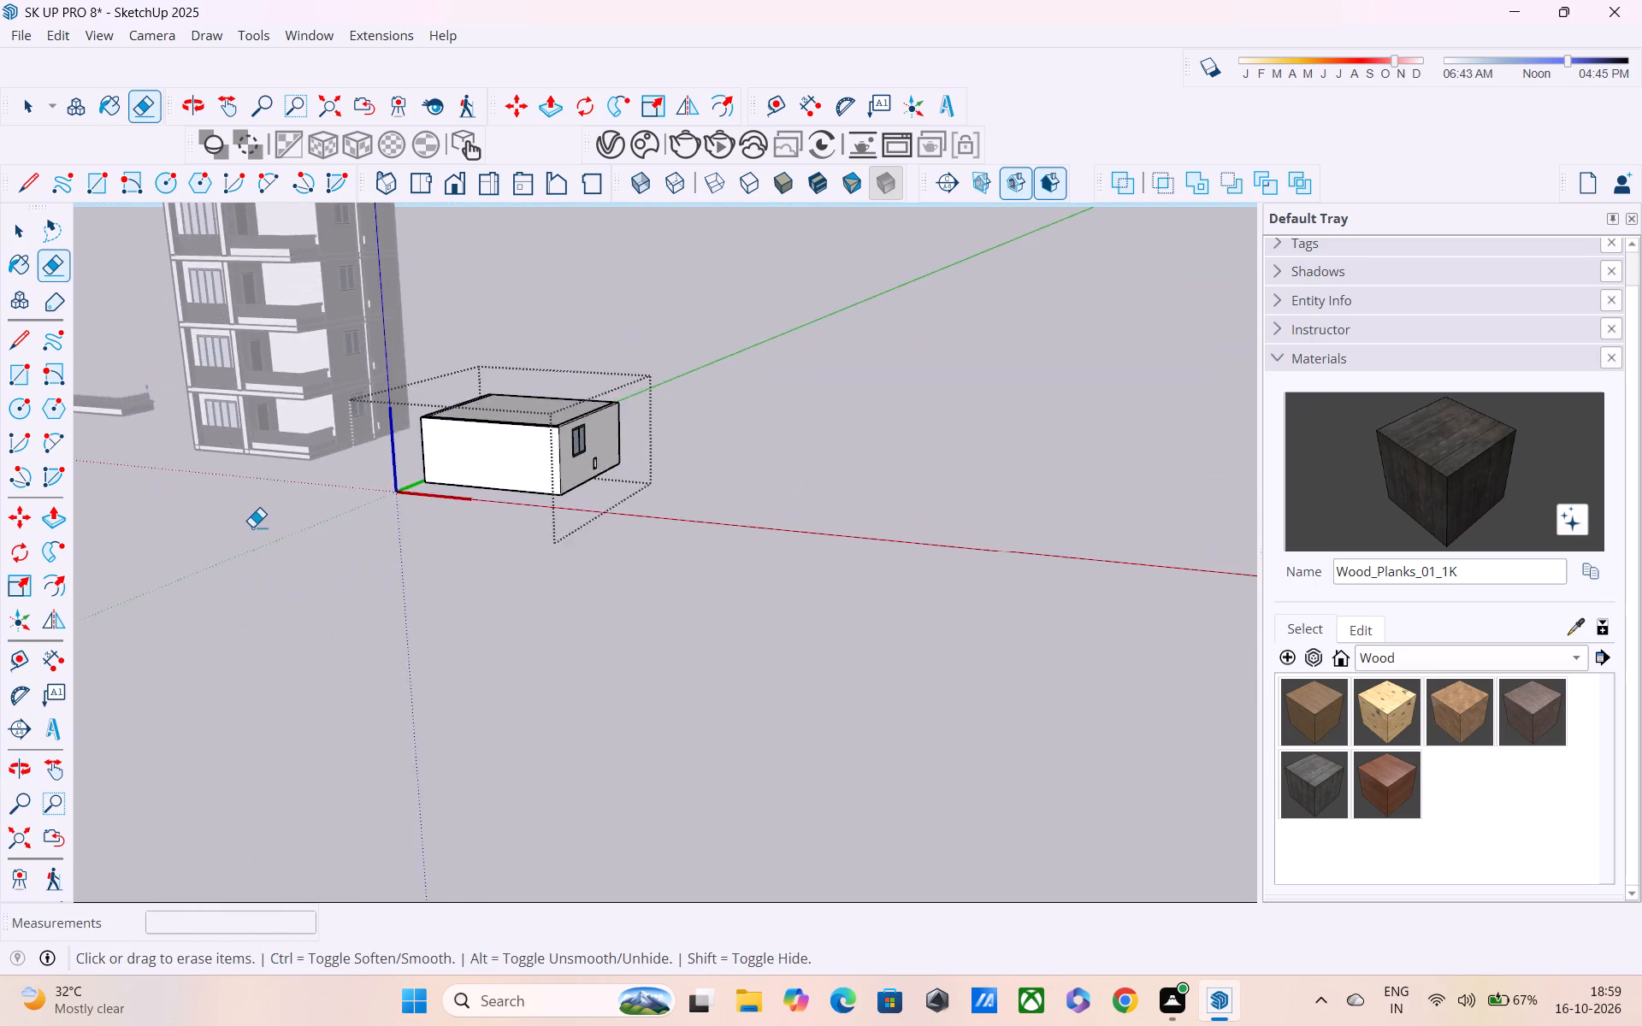
middle_click_drag(253, 537, 463, 546)
scroll(466, 542, "up", 1)
scroll(456, 530, "down", 3)
middle_click_drag(422, 525, 354, 461)
key("space")
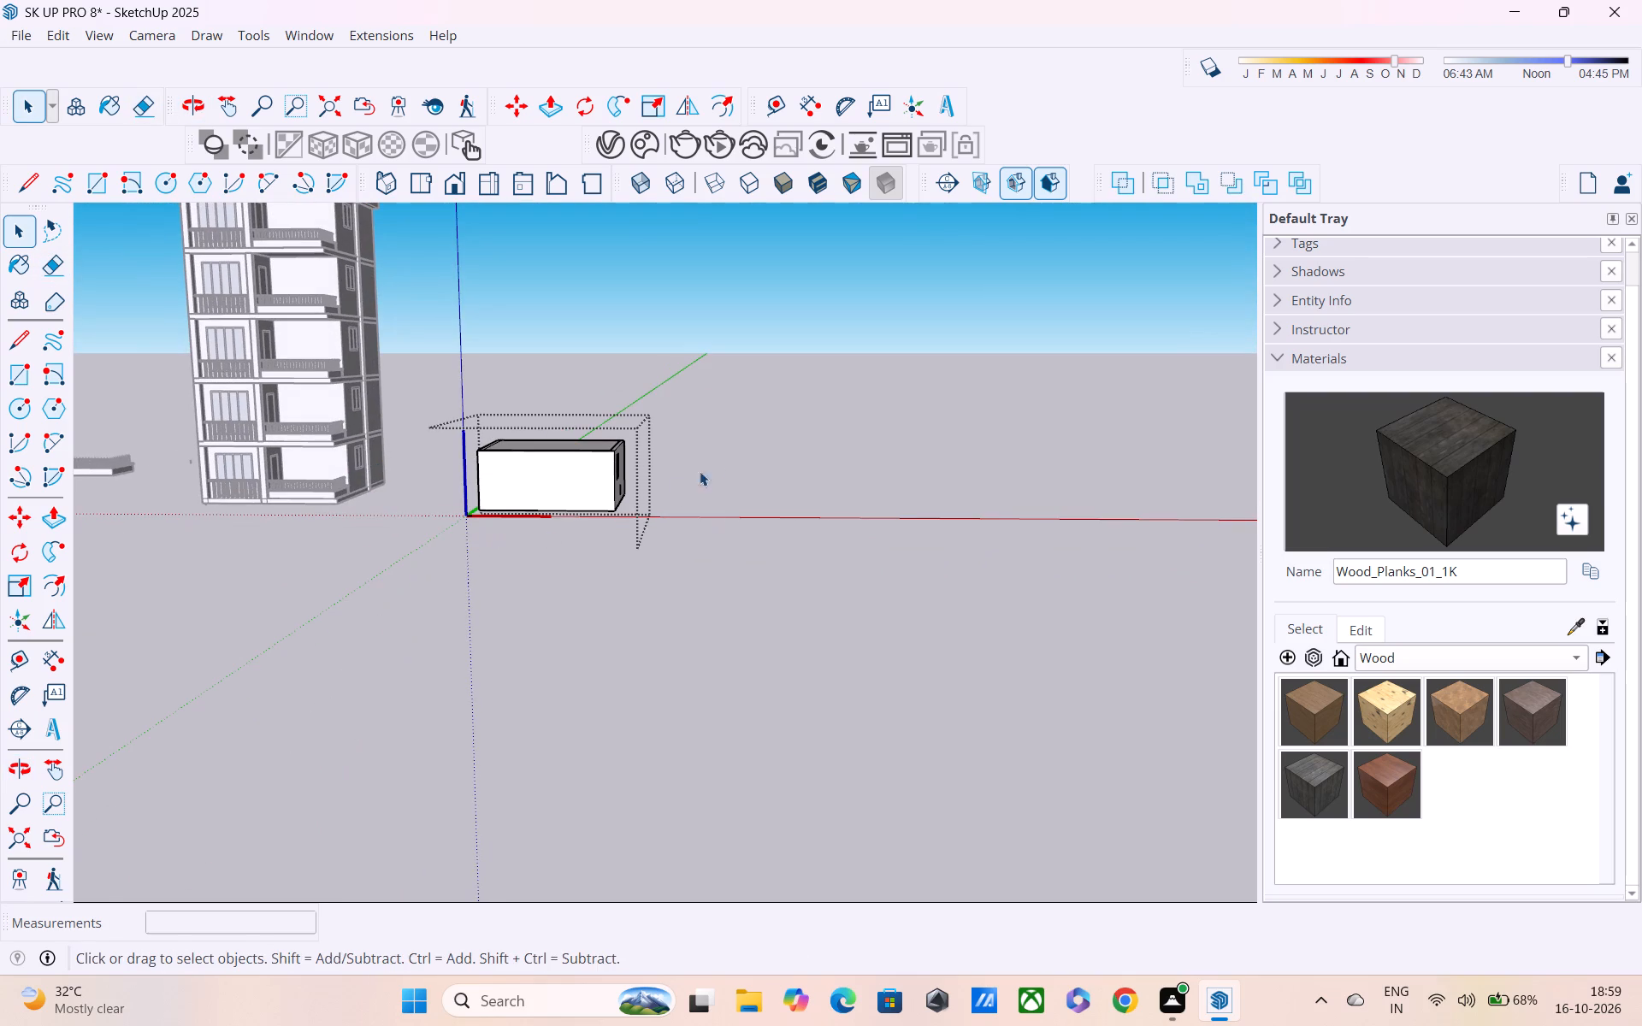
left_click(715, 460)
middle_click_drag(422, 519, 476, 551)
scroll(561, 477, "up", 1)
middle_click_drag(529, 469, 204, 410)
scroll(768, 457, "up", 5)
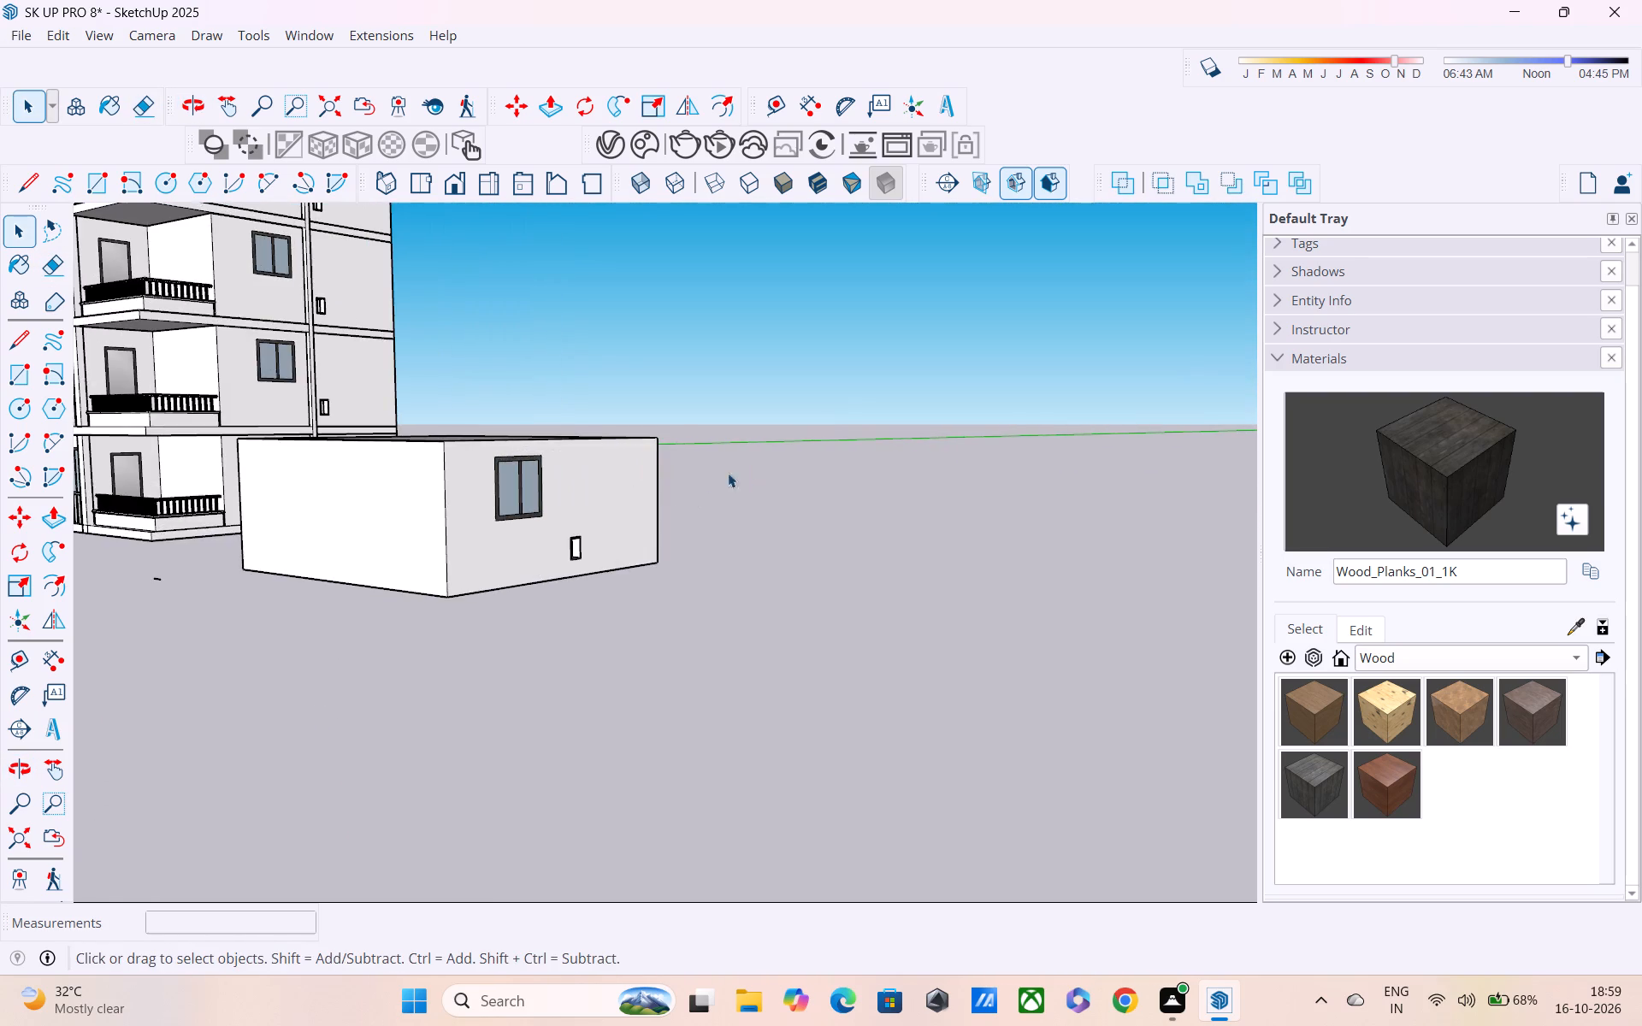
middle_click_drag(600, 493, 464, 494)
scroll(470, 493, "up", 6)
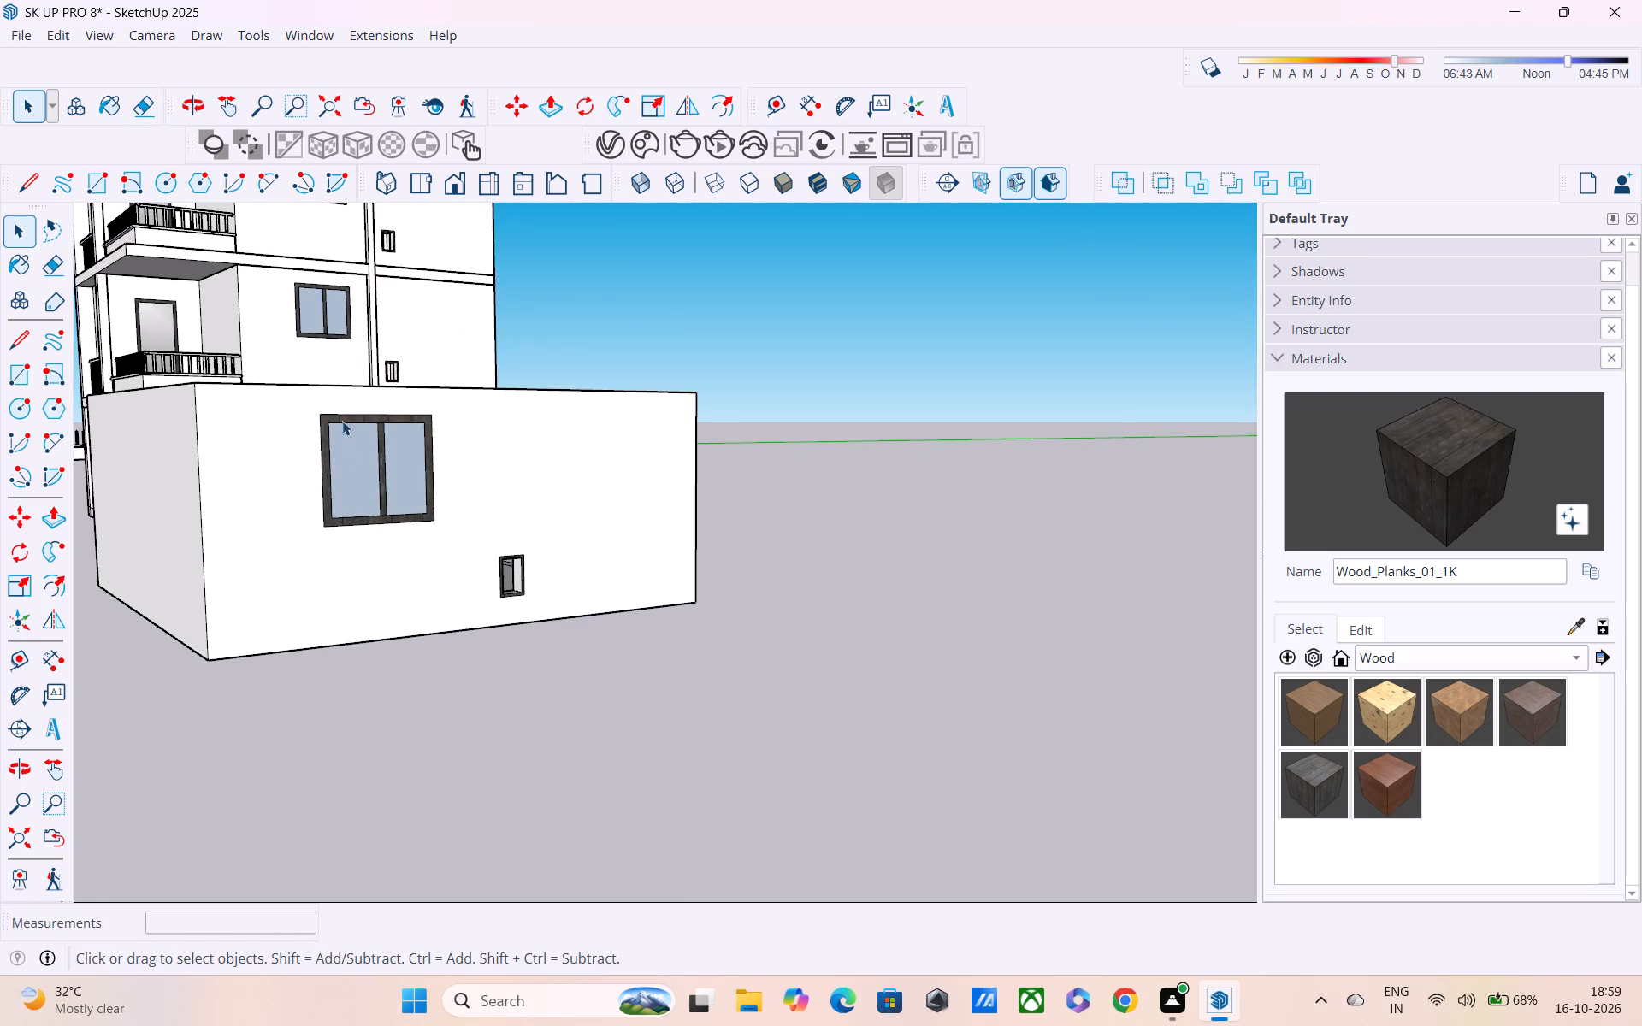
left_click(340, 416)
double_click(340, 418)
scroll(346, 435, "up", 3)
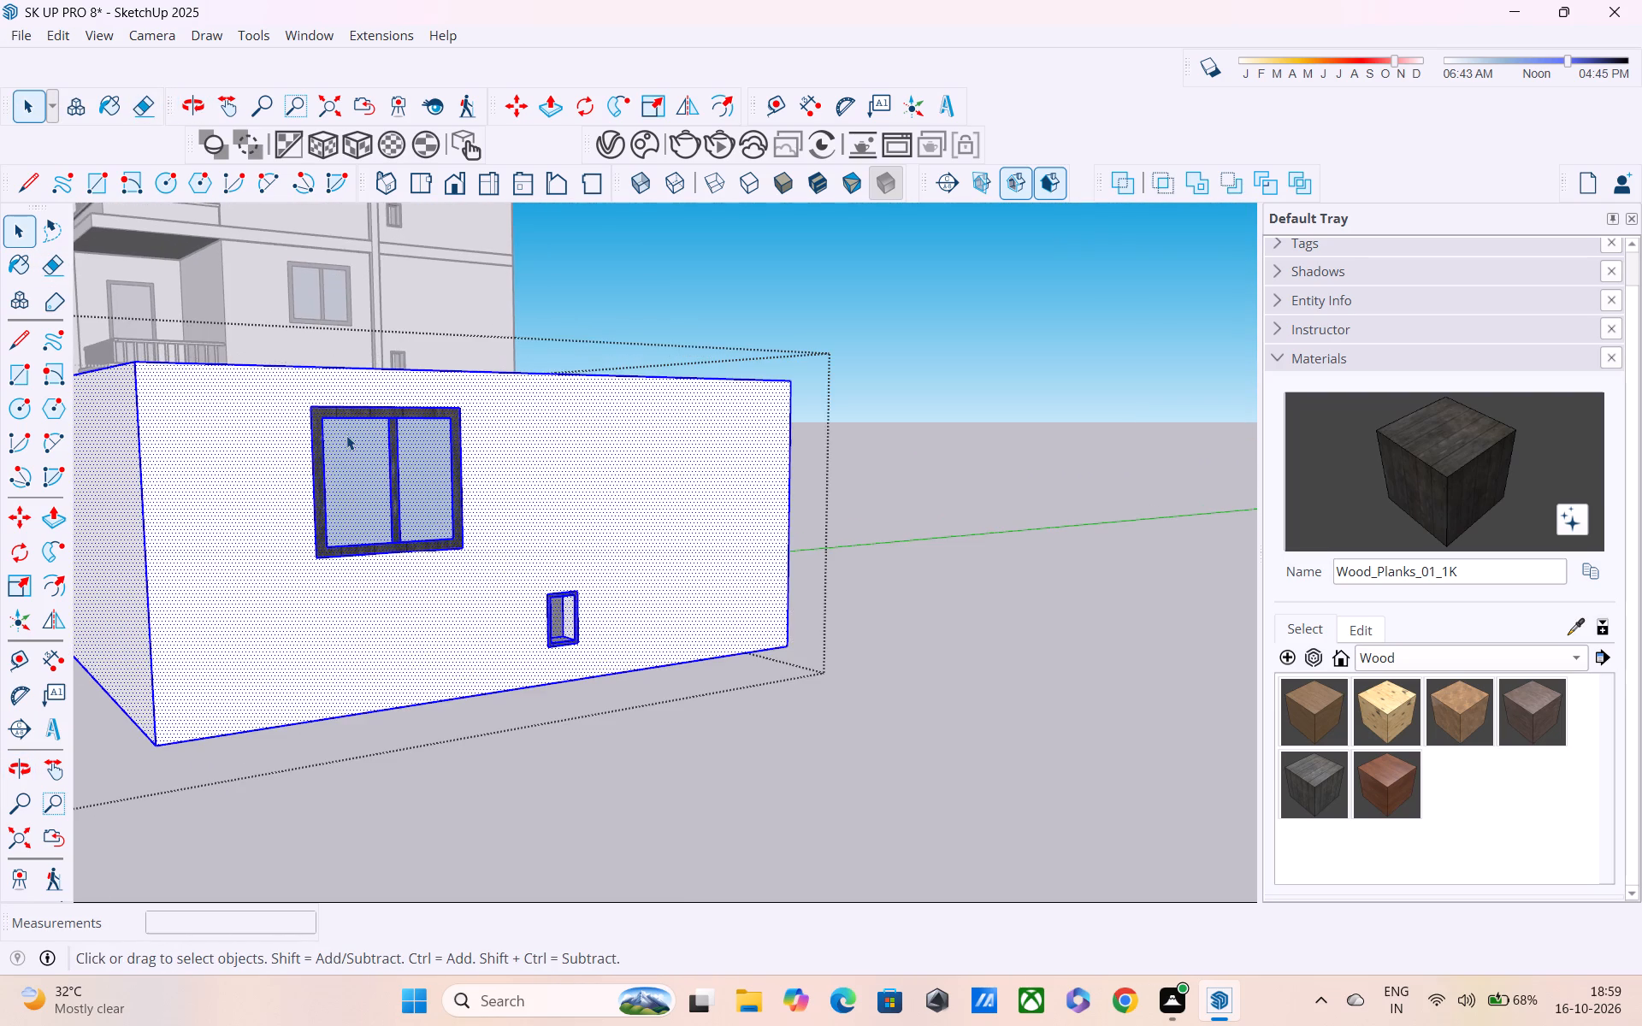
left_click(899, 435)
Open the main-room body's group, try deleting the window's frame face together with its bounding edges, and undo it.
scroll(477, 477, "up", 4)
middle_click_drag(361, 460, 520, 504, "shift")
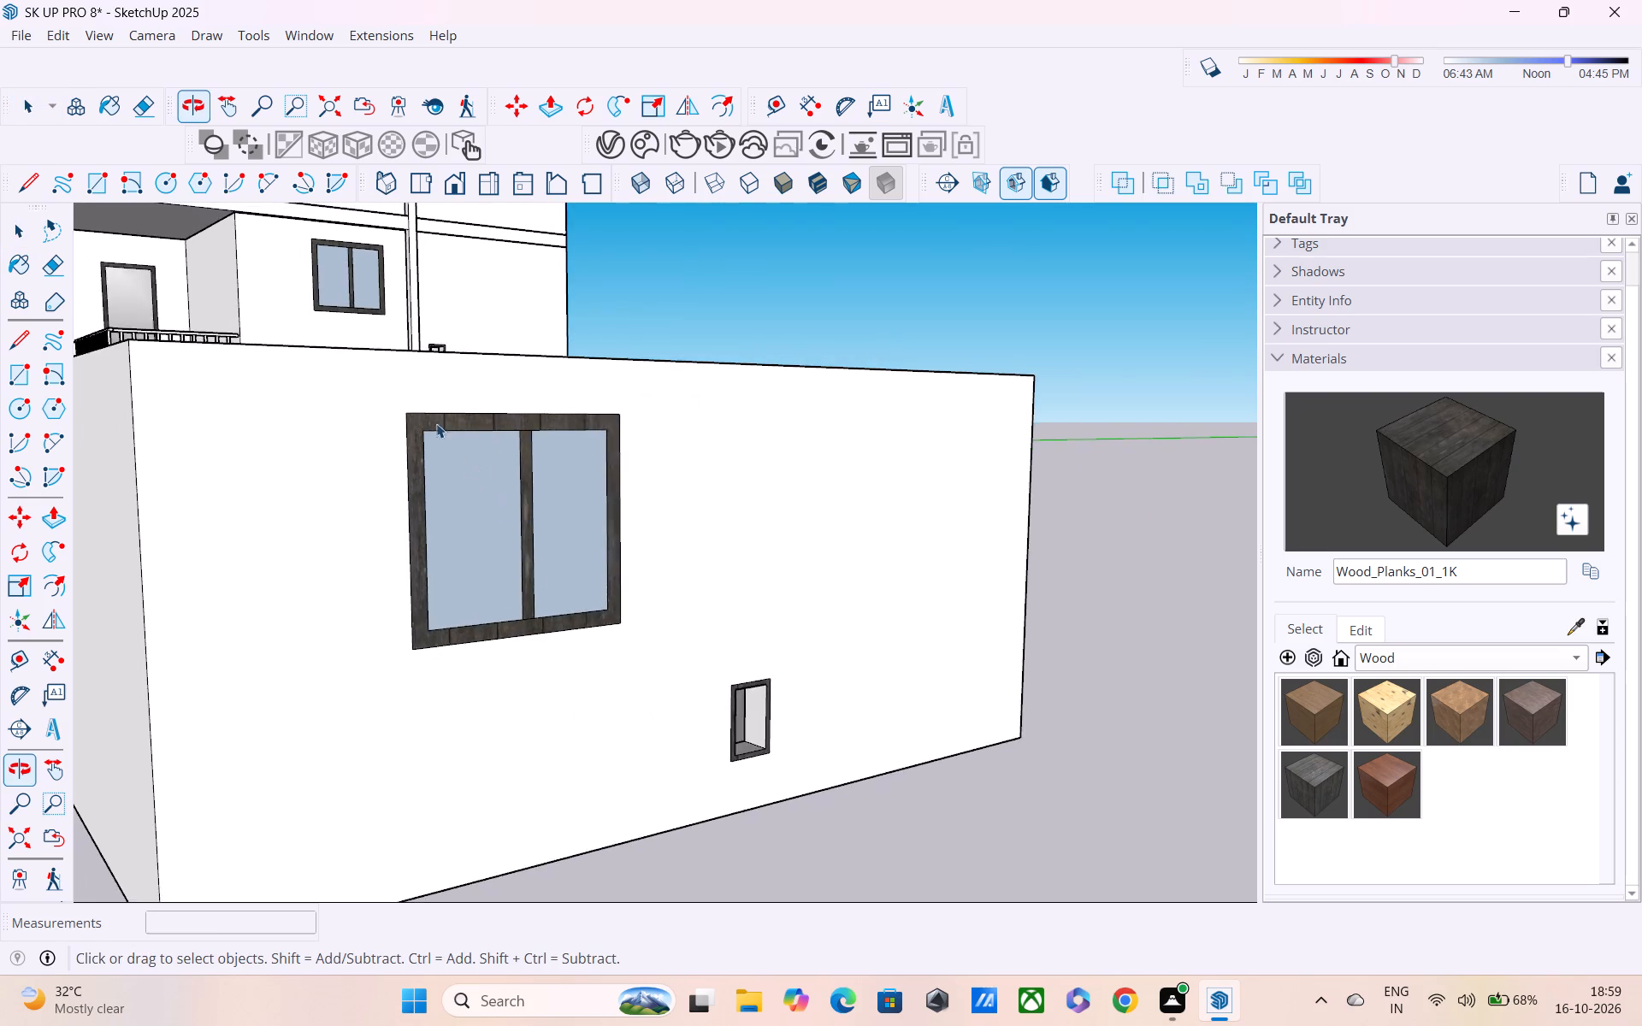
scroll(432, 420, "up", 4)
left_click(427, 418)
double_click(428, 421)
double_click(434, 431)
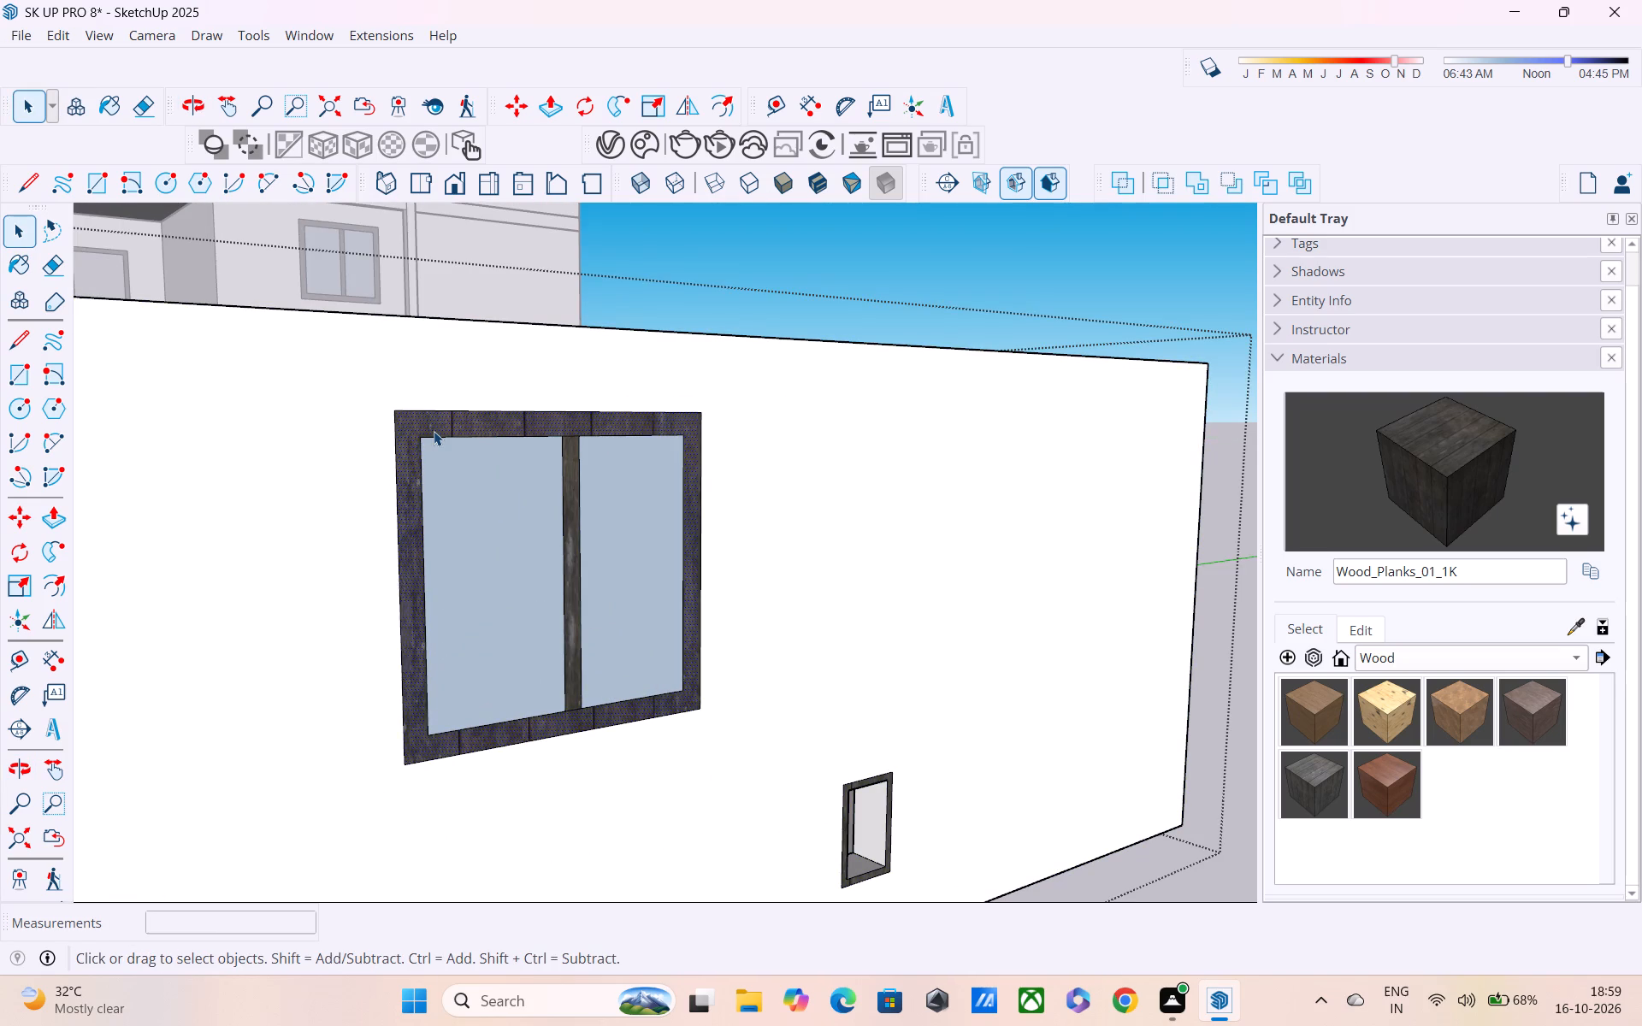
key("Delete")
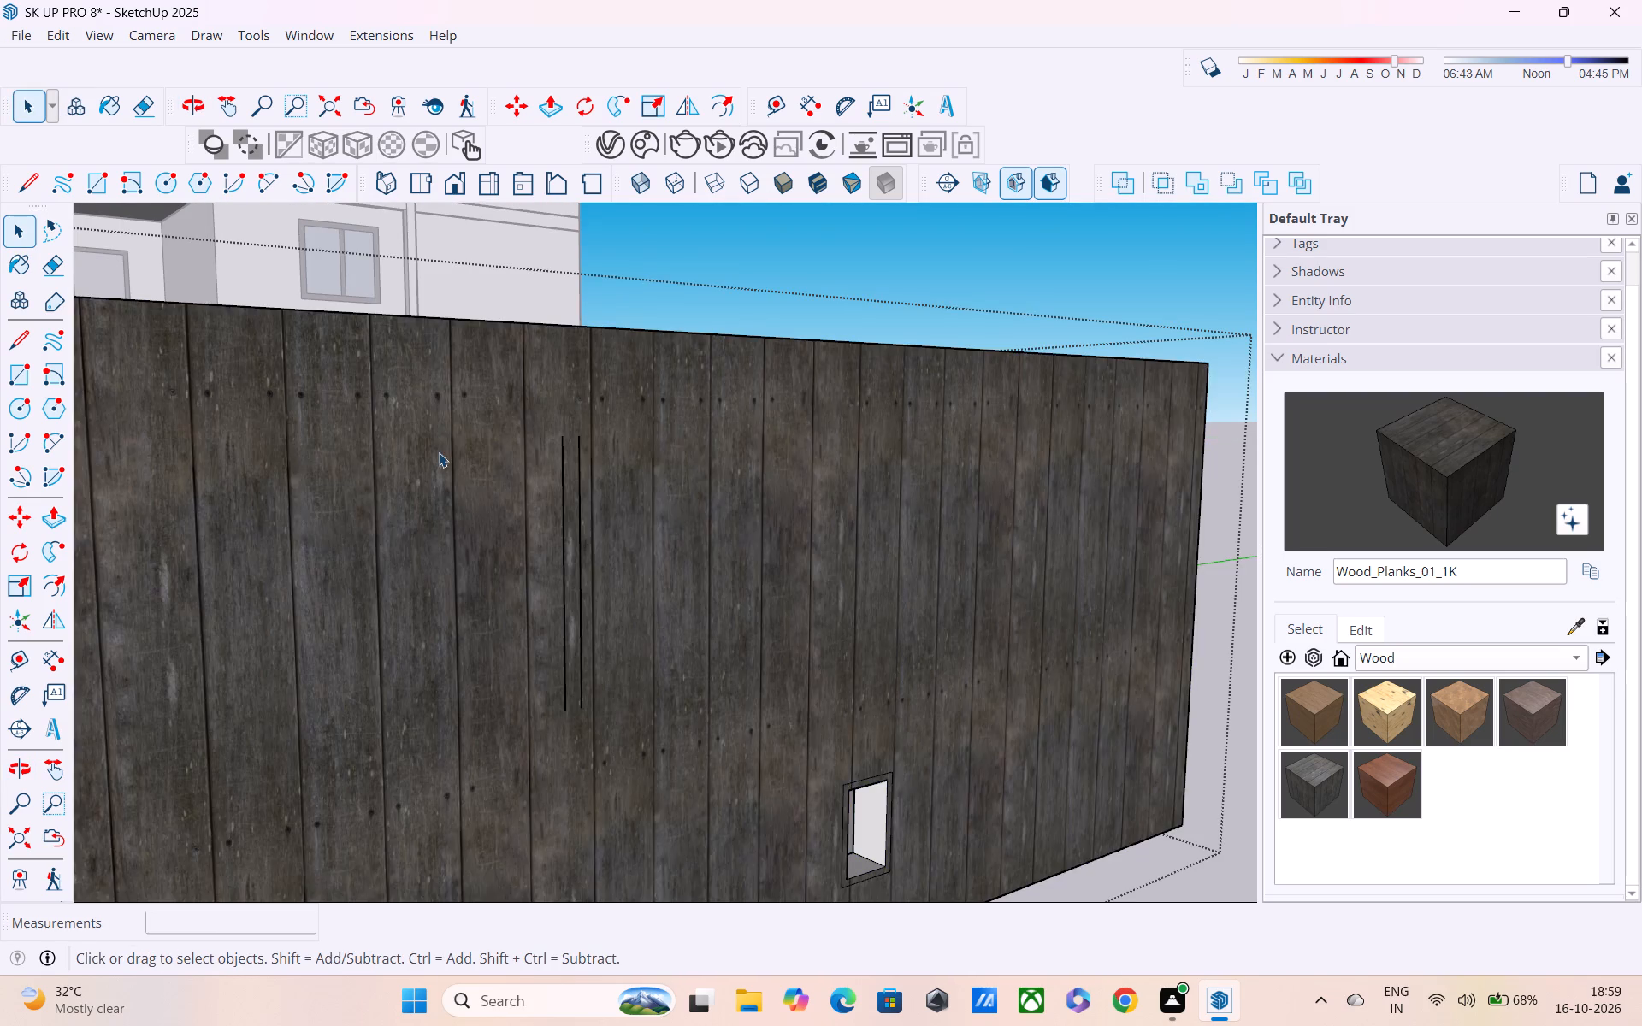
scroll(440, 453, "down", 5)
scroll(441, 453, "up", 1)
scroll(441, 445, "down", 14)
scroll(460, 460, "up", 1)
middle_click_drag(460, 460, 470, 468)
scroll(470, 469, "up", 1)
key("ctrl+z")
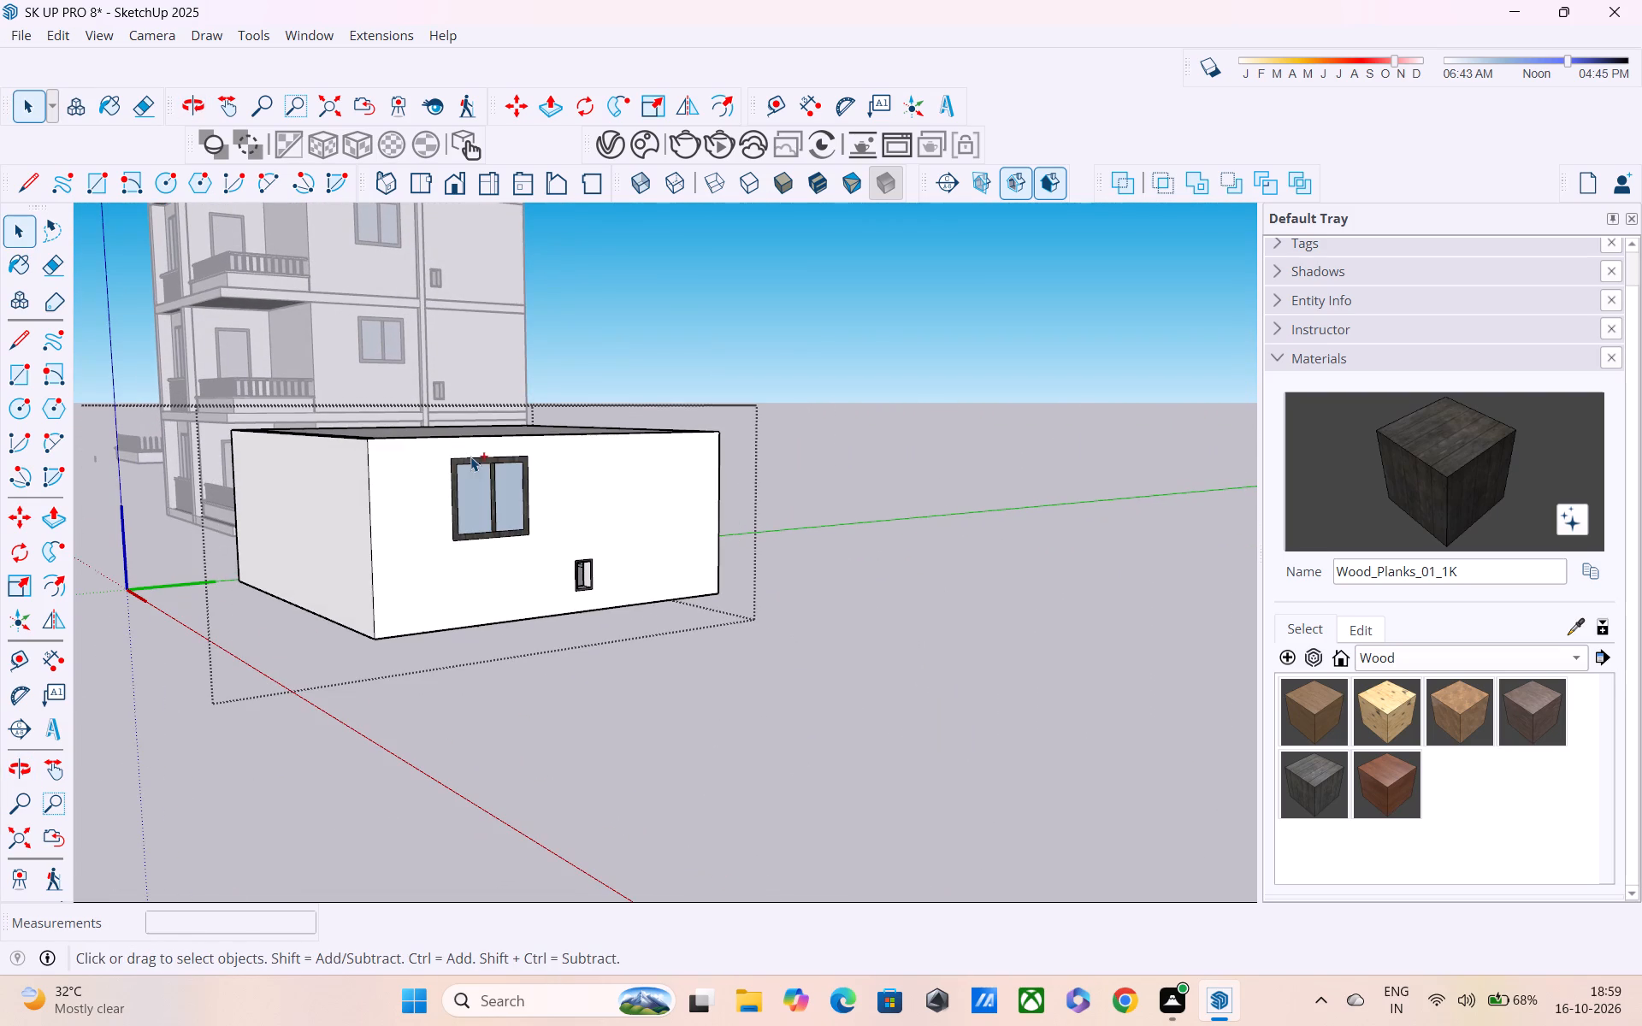
Delete only the wood-textured frame face of the larger window, leaving its outlines in place.
scroll(481, 464, "up", 6)
left_click(448, 462)
scroll(448, 455, "up", 1)
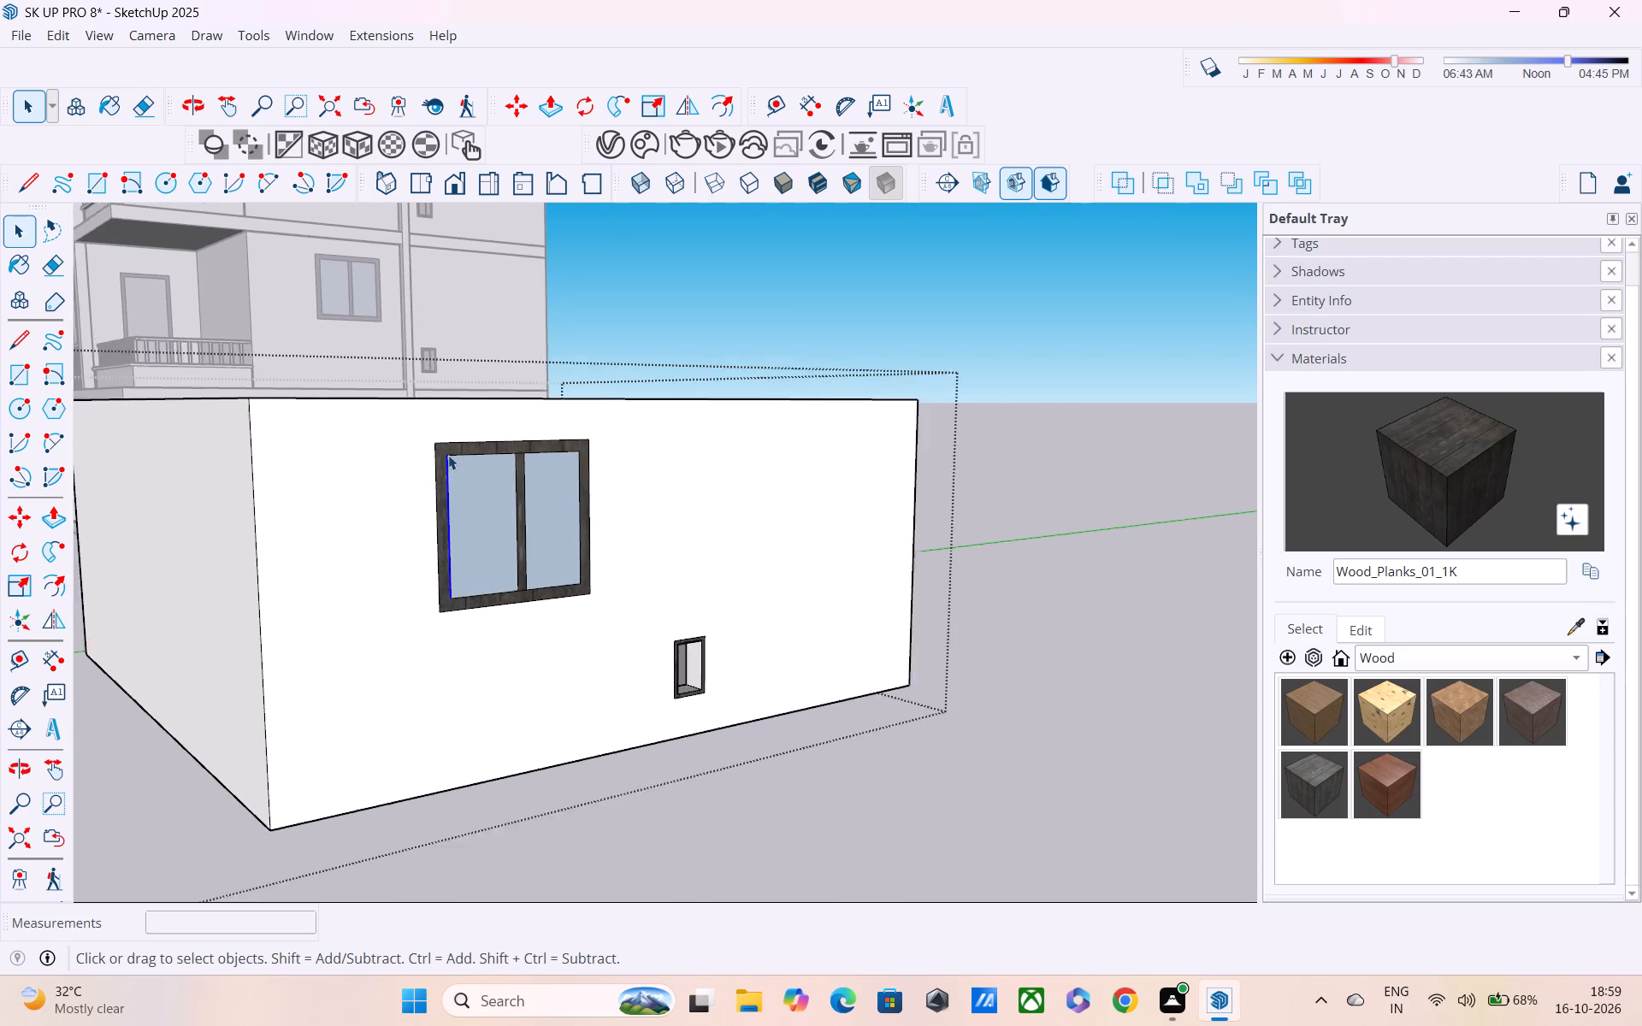
scroll(448, 455, "up", 8)
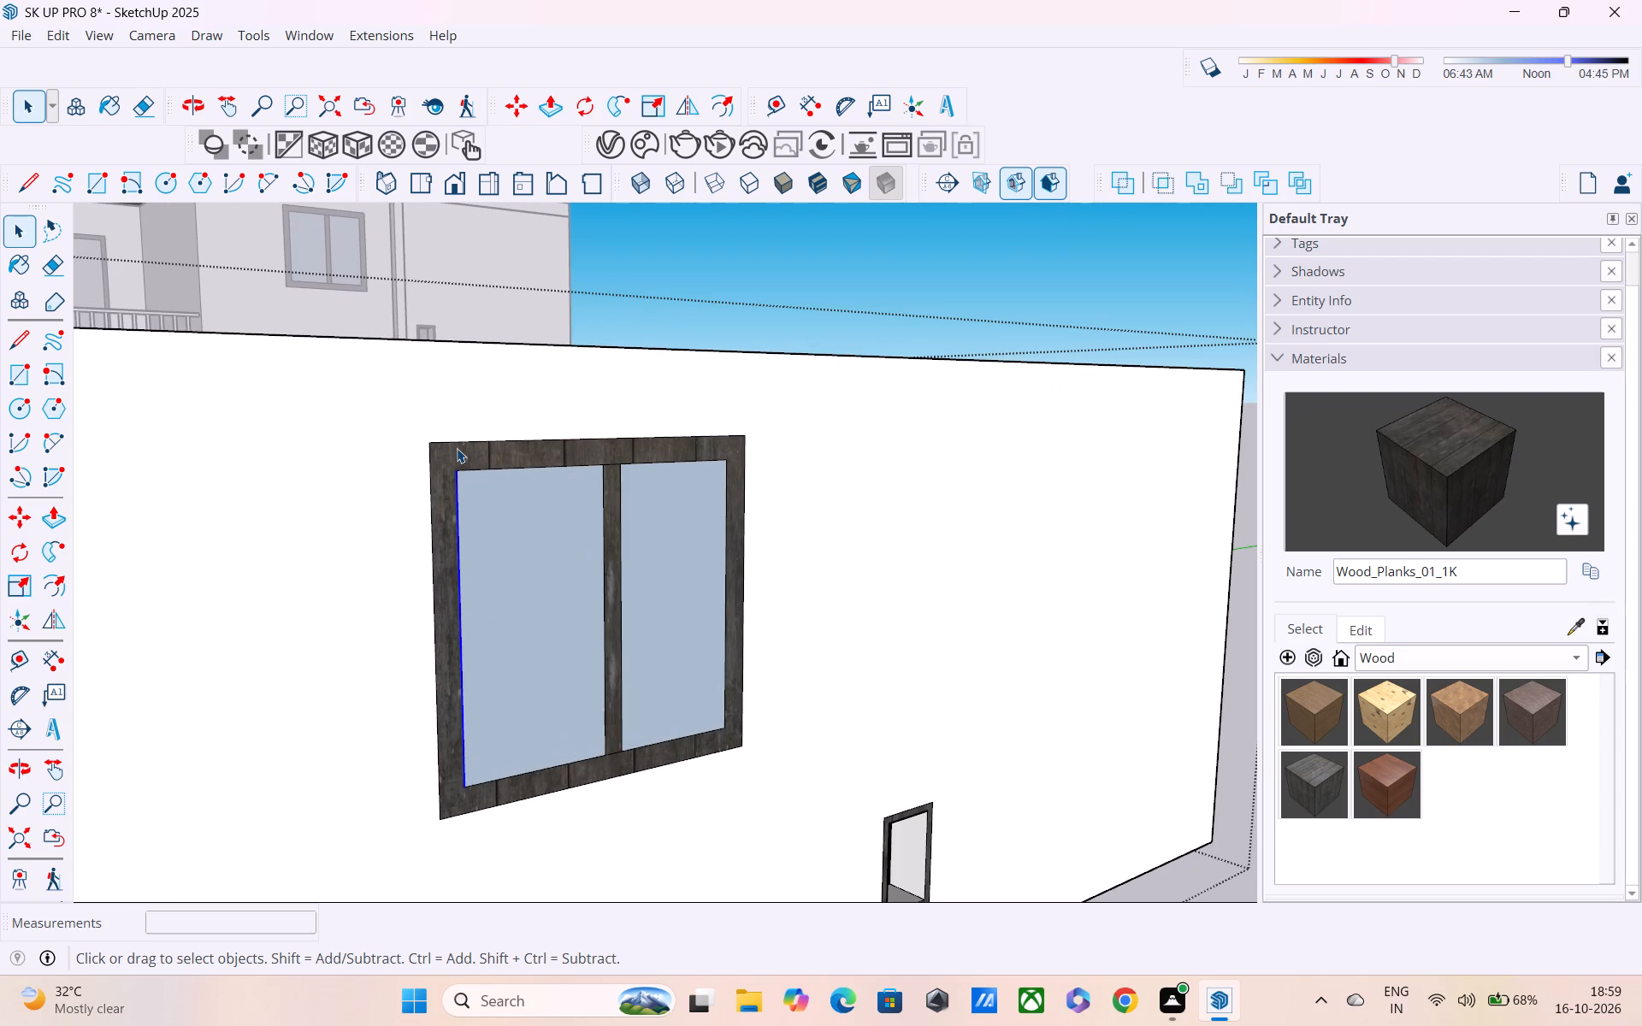
left_click(457, 448)
key("Delete")
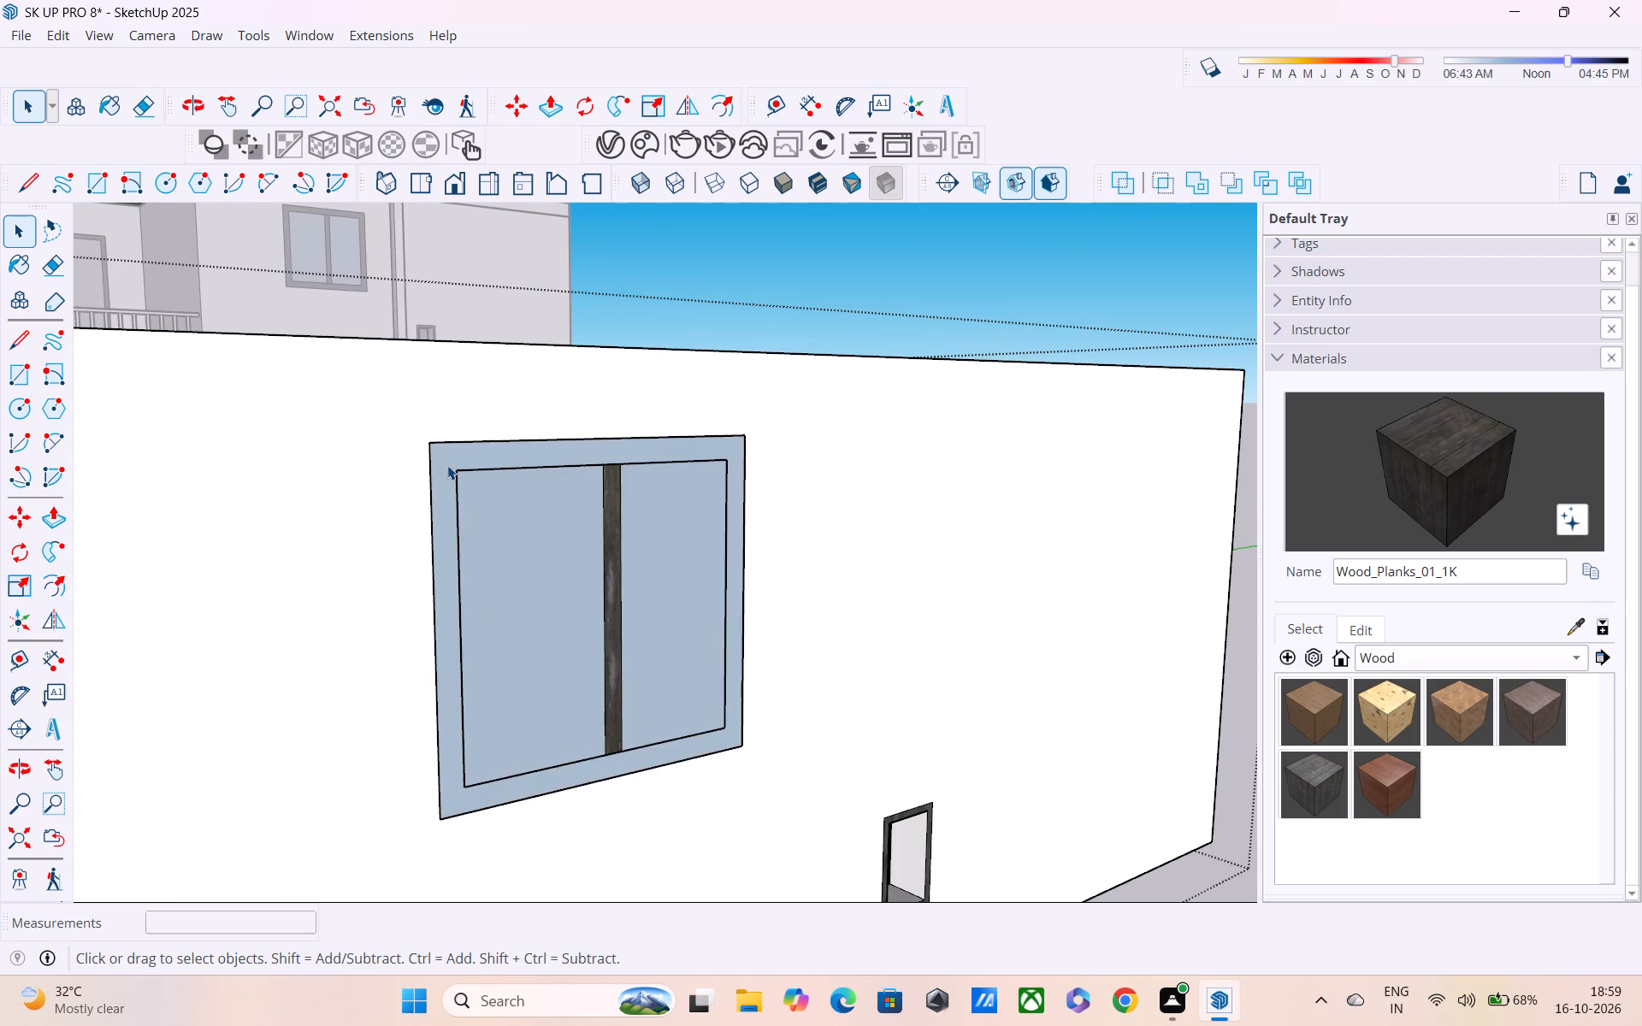
Draw a rectangle over the window's outer outline, from its upper corner to the opposite lower corner.
scroll(447, 465, "up", 3)
key("e")
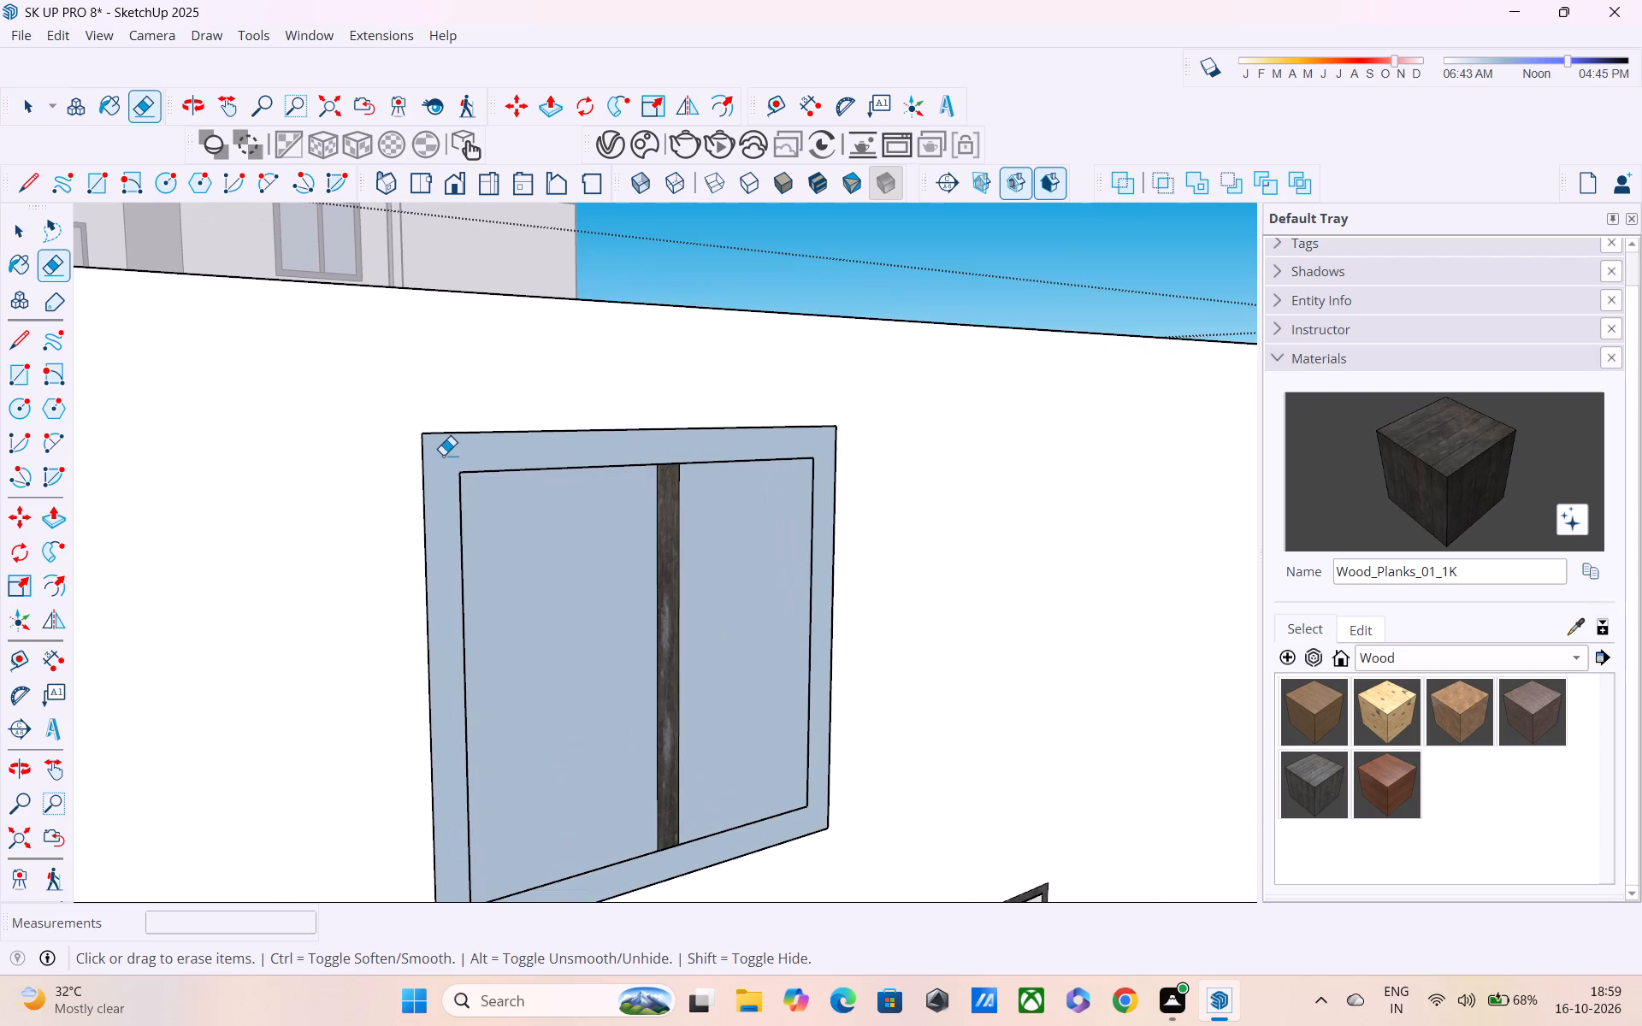
key("r")
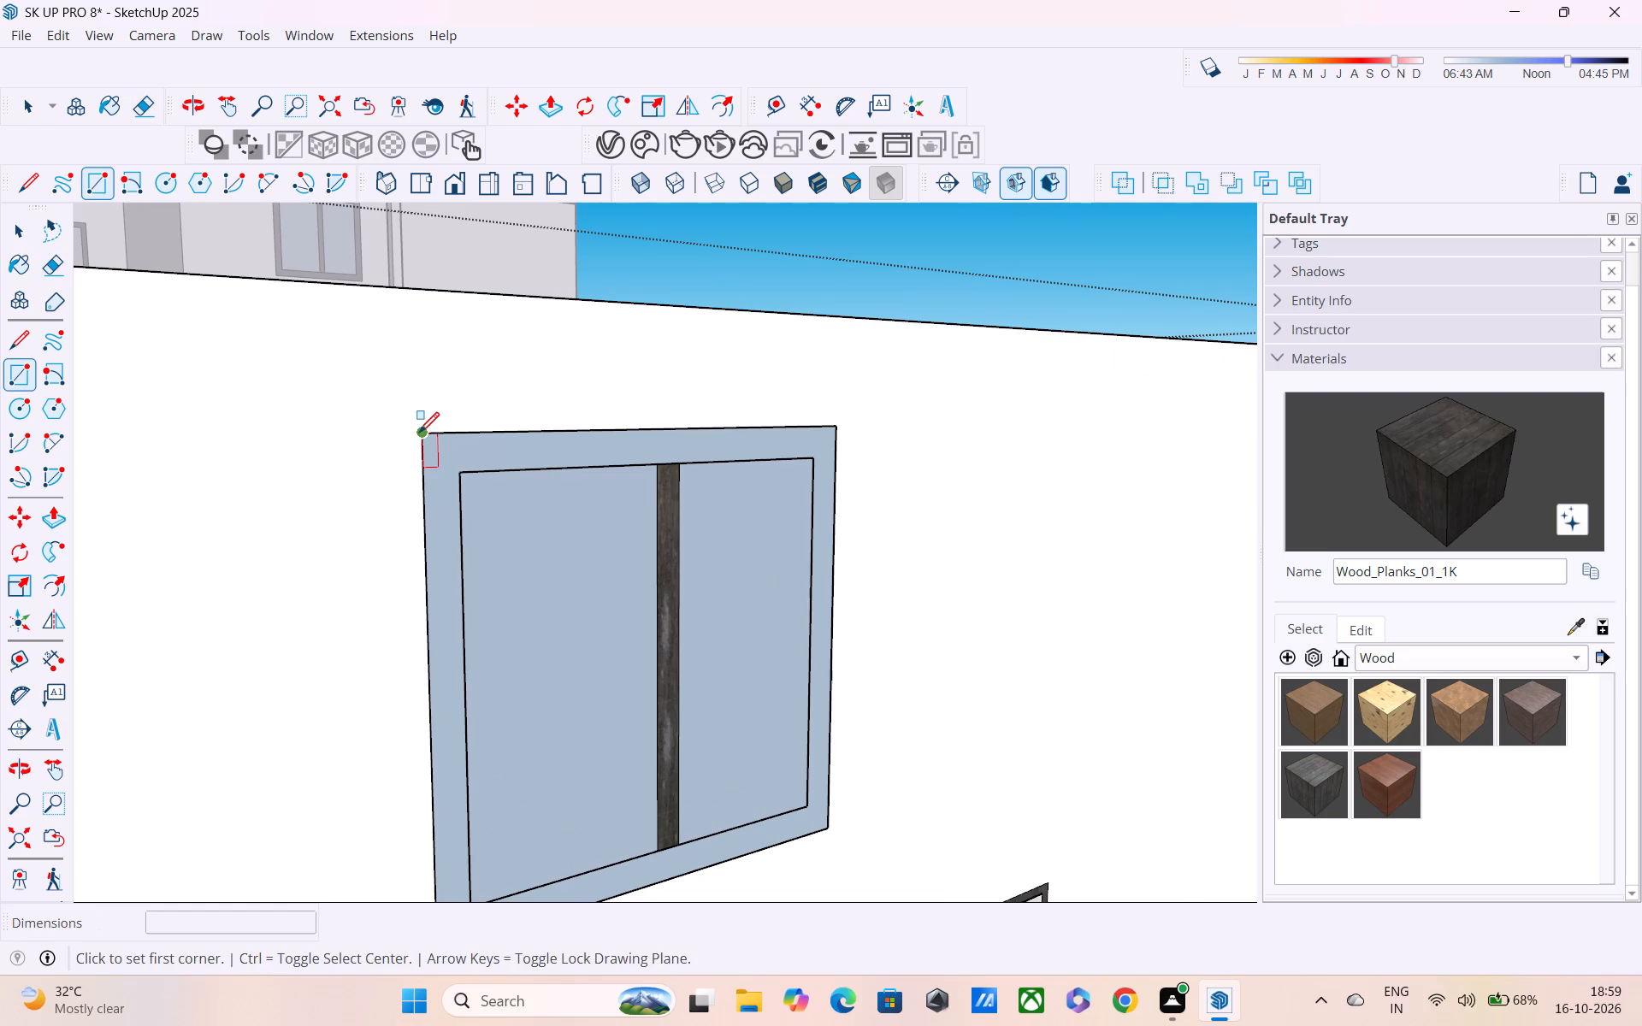
left_click(419, 434)
middle_click_drag(678, 699, 600, 522, "shift")
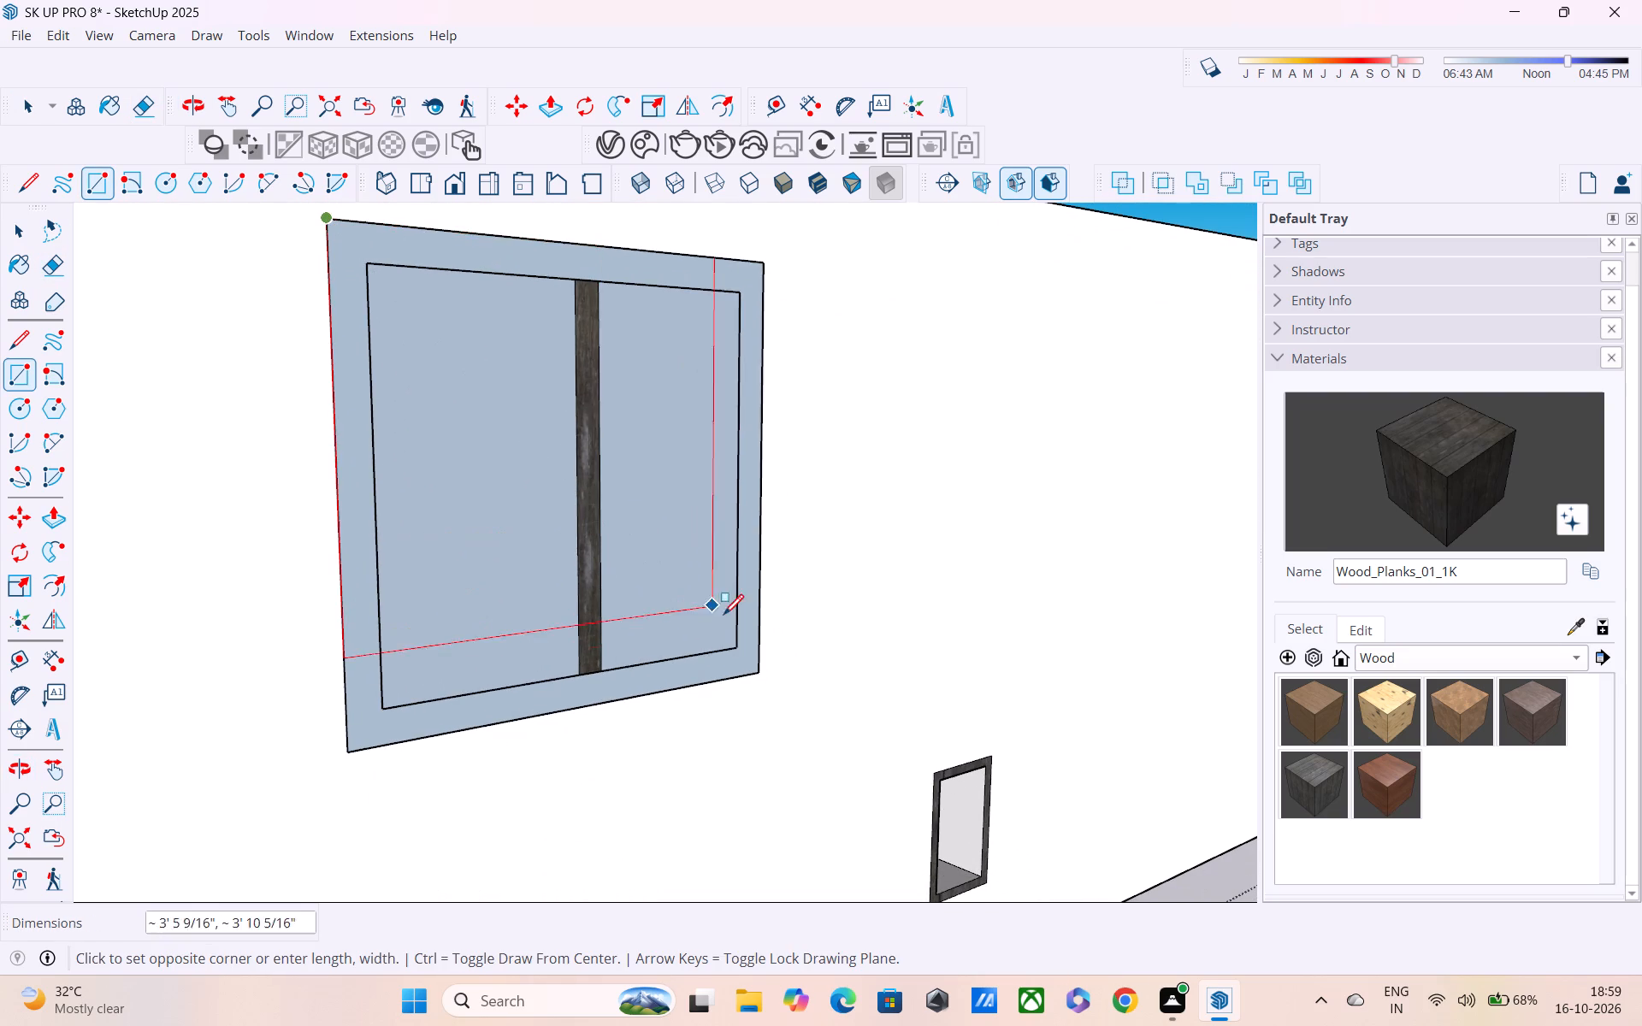
left_click(758, 671)
Draw a second rectangle over the window's inner outline, around the glass panes and the wooden mullion.
scroll(714, 640, "down", 5)
middle_click_drag(649, 612, 741, 681)
scroll(751, 668, "up", 1)
scroll(754, 651, "down", 6)
middle_click_drag(740, 628, 513, 481)
scroll(510, 477, "up", 3)
left_click(472, 433)
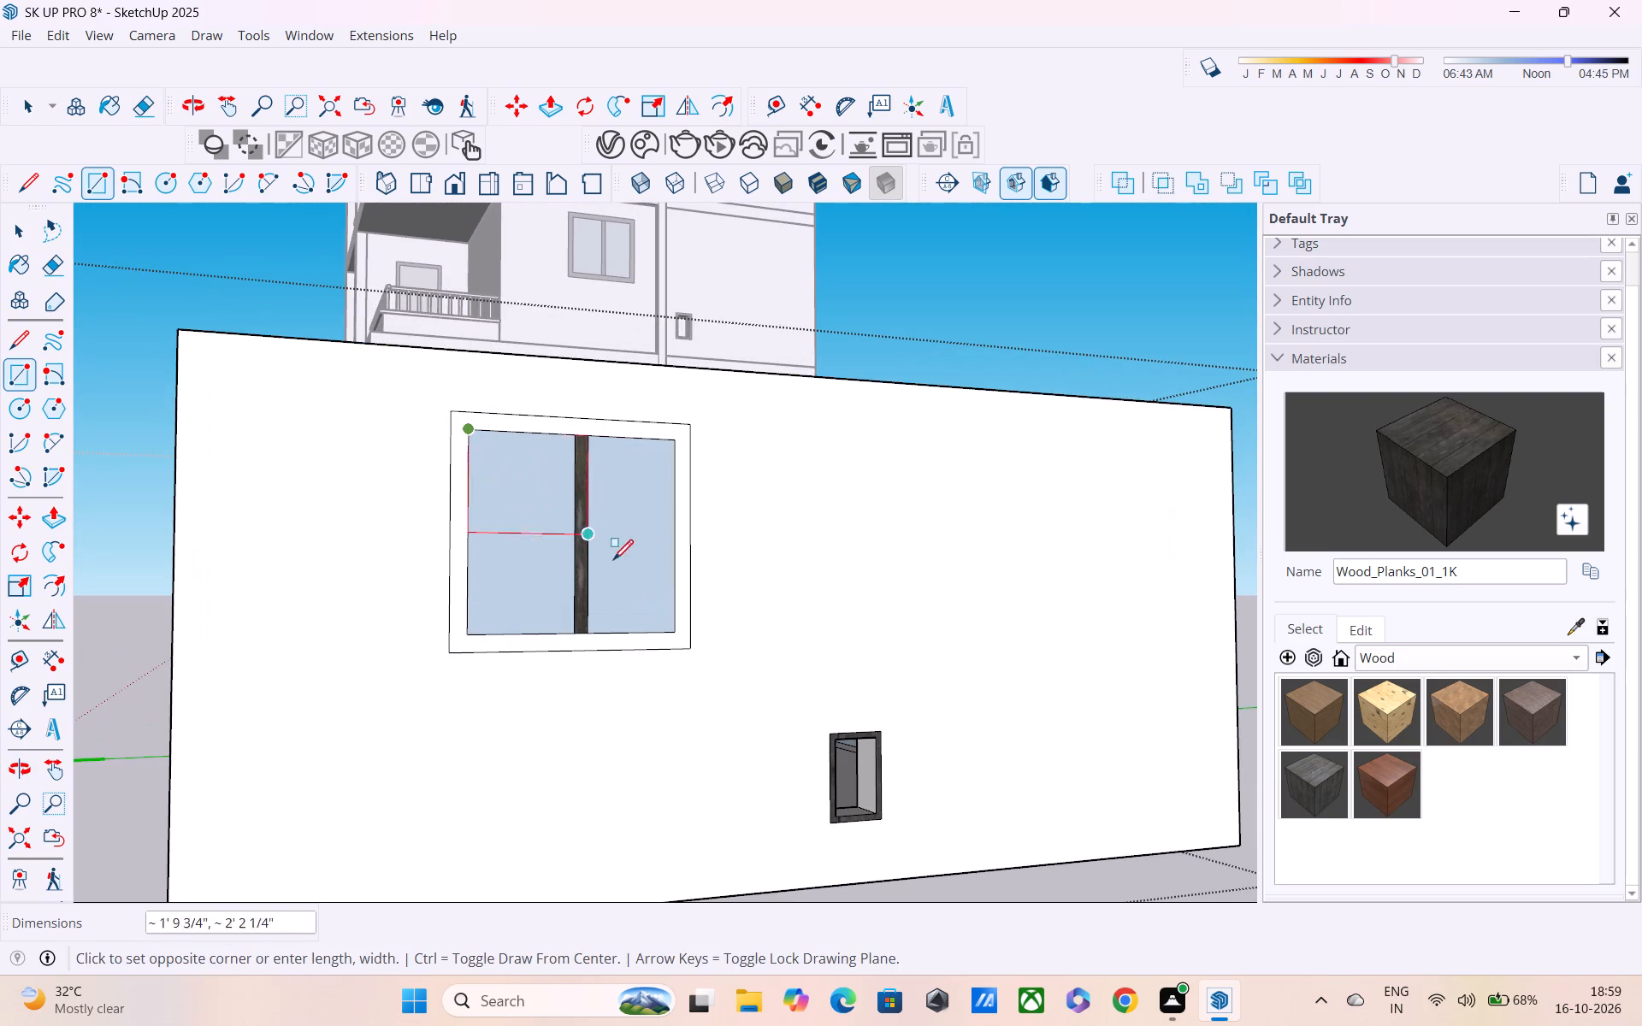
left_click(677, 627)
Remove the window's wooden centre mullion by erasing both of its vertical edges, merging the glass into one pane.
middle_click_drag(570, 575, 467, 565)
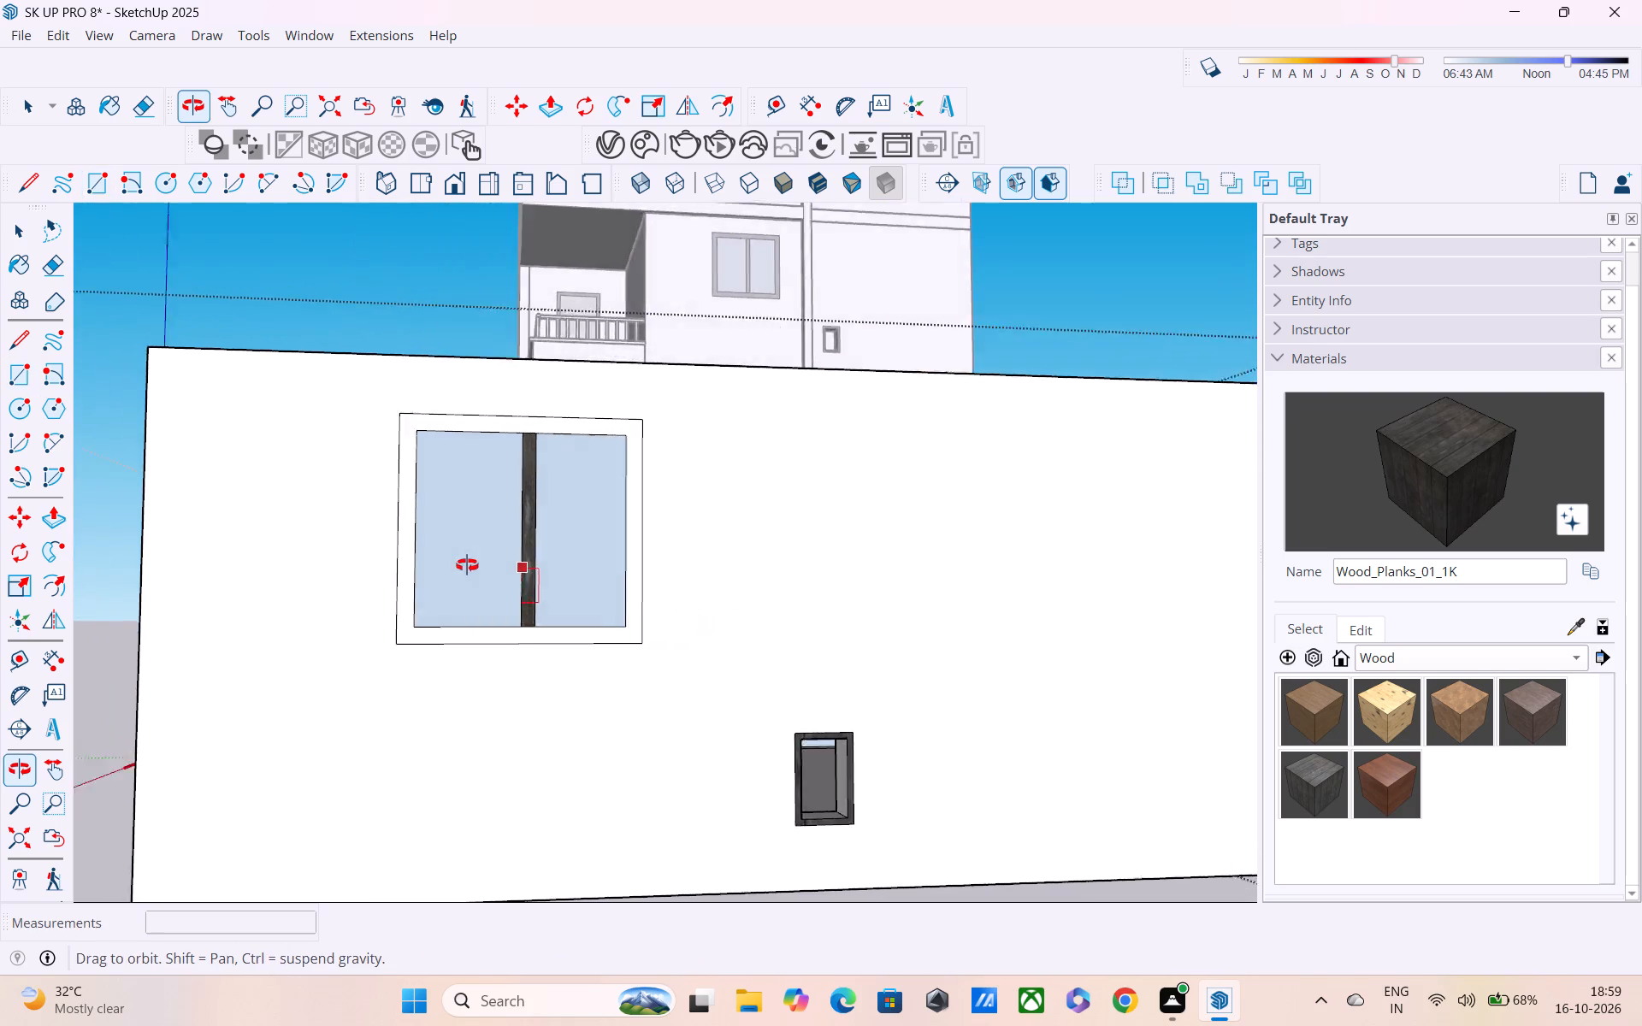
middle_click_drag(467, 565, 89, 624)
scroll(274, 587, "up", 4)
key("space")
left_click(526, 541)
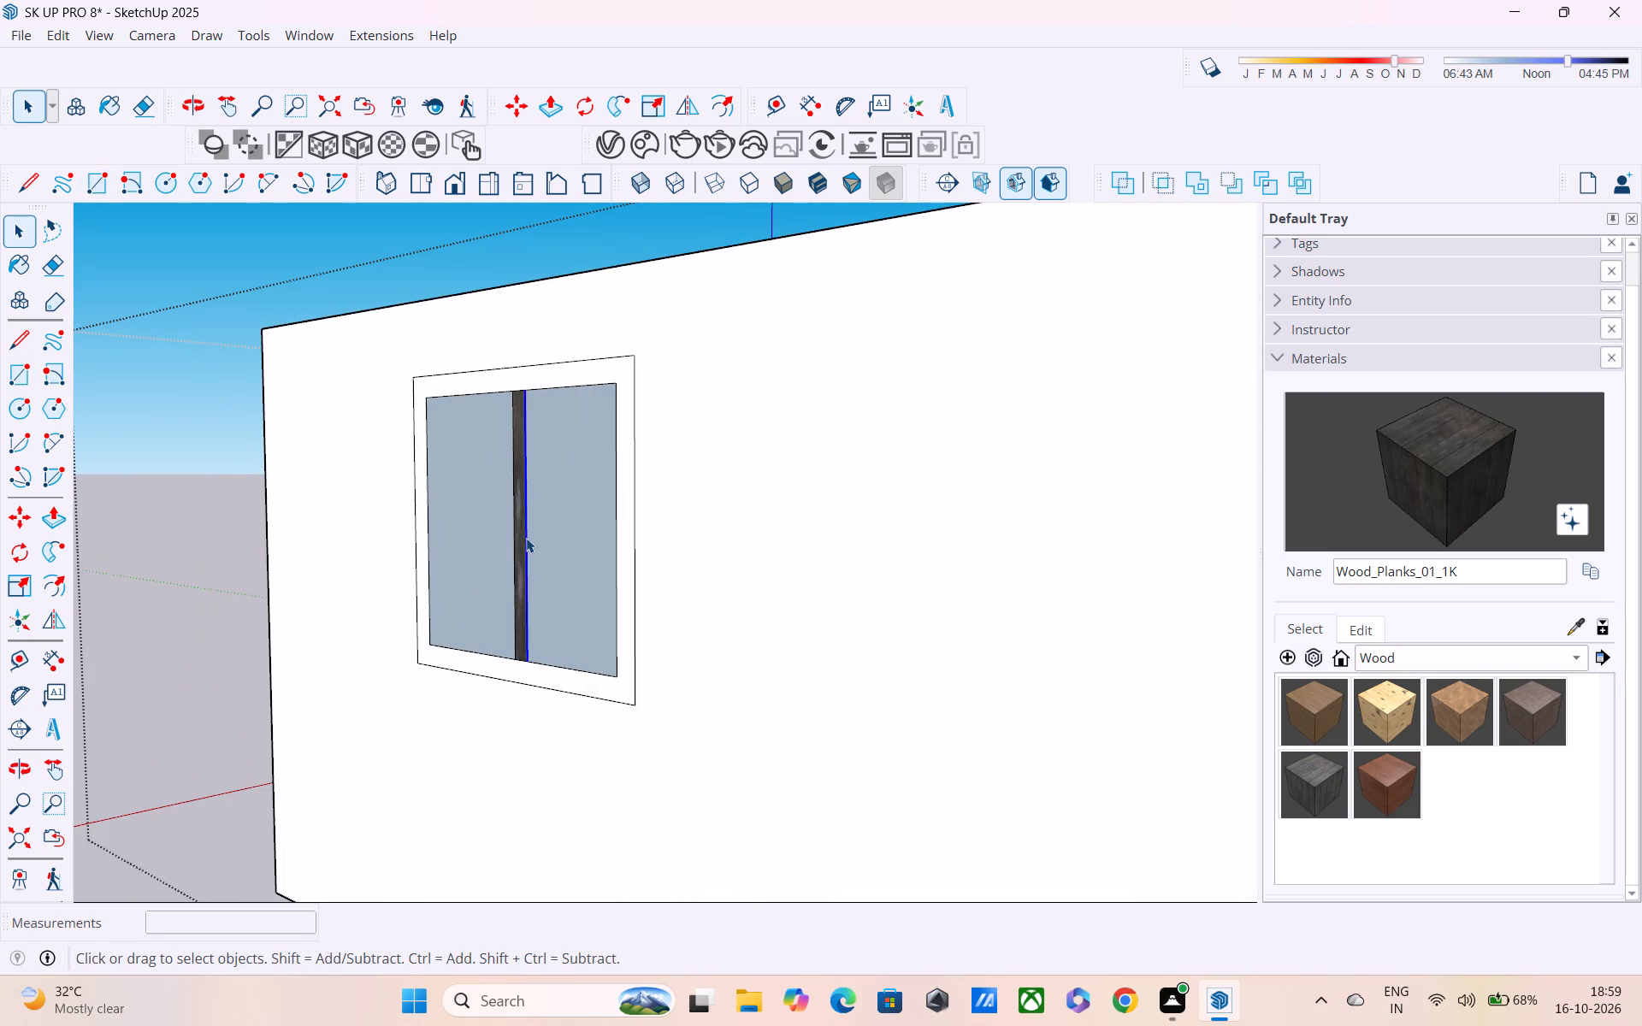
key("Delete")
scroll(527, 537, "up", 1)
middle_click_drag(525, 536, 431, 569)
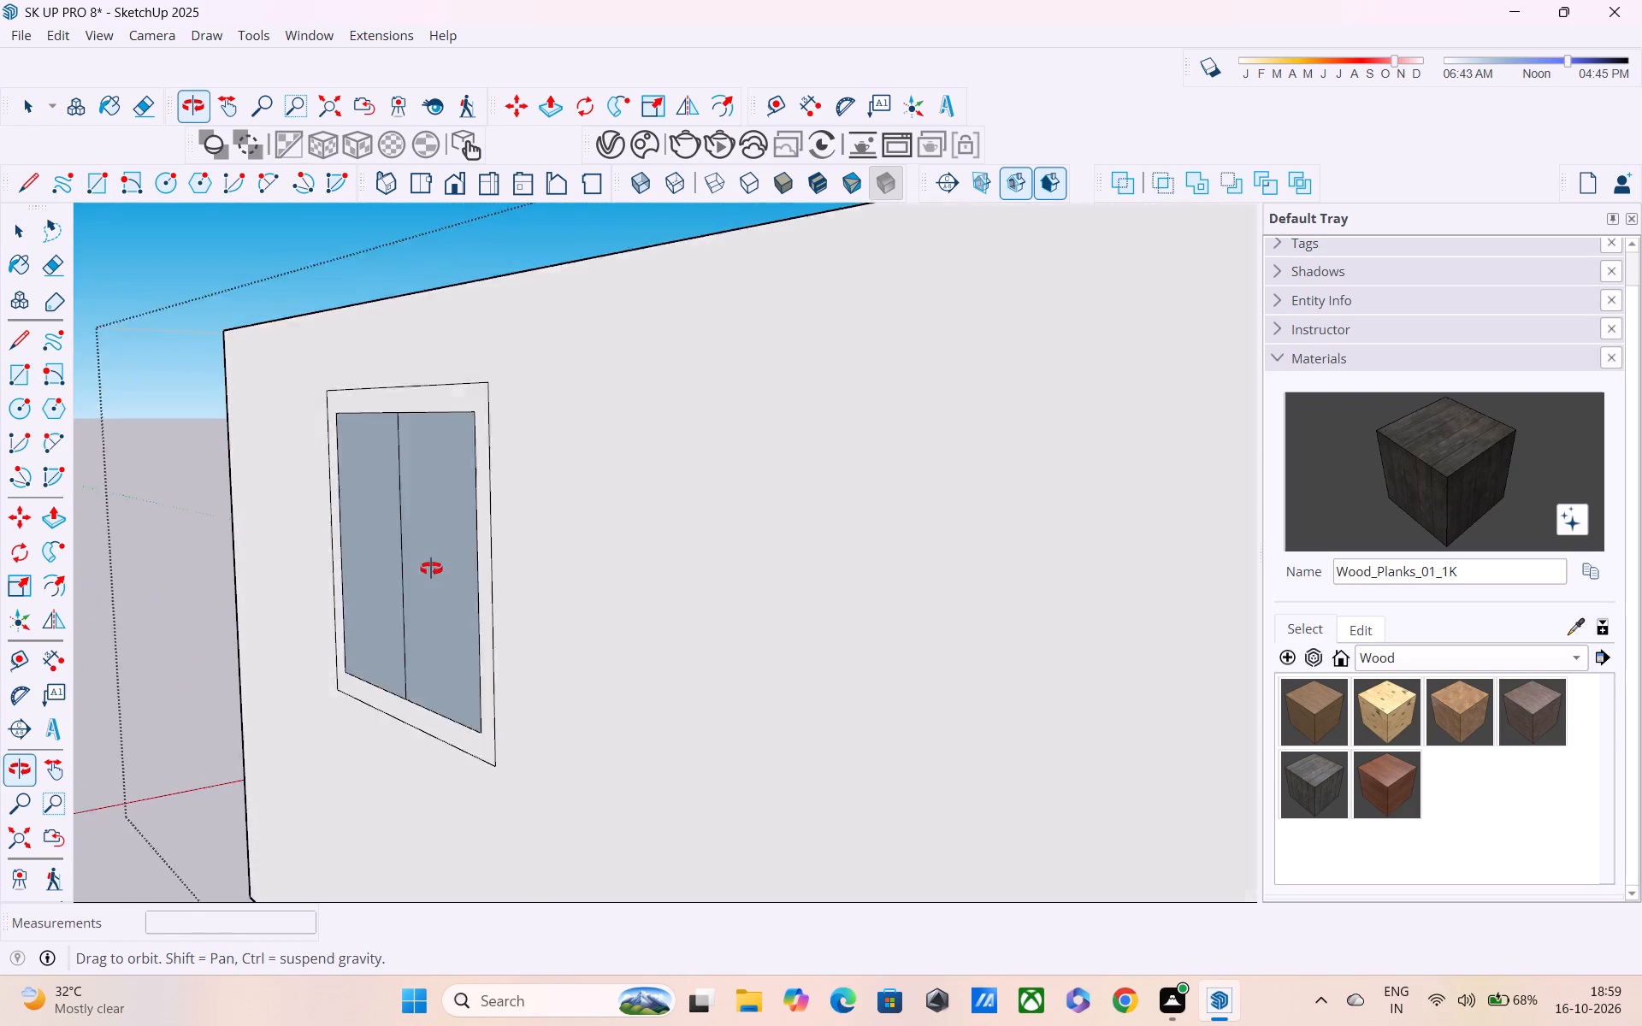
middle_click_drag(431, 569, 392, 577)
scroll(334, 571, "up", 3)
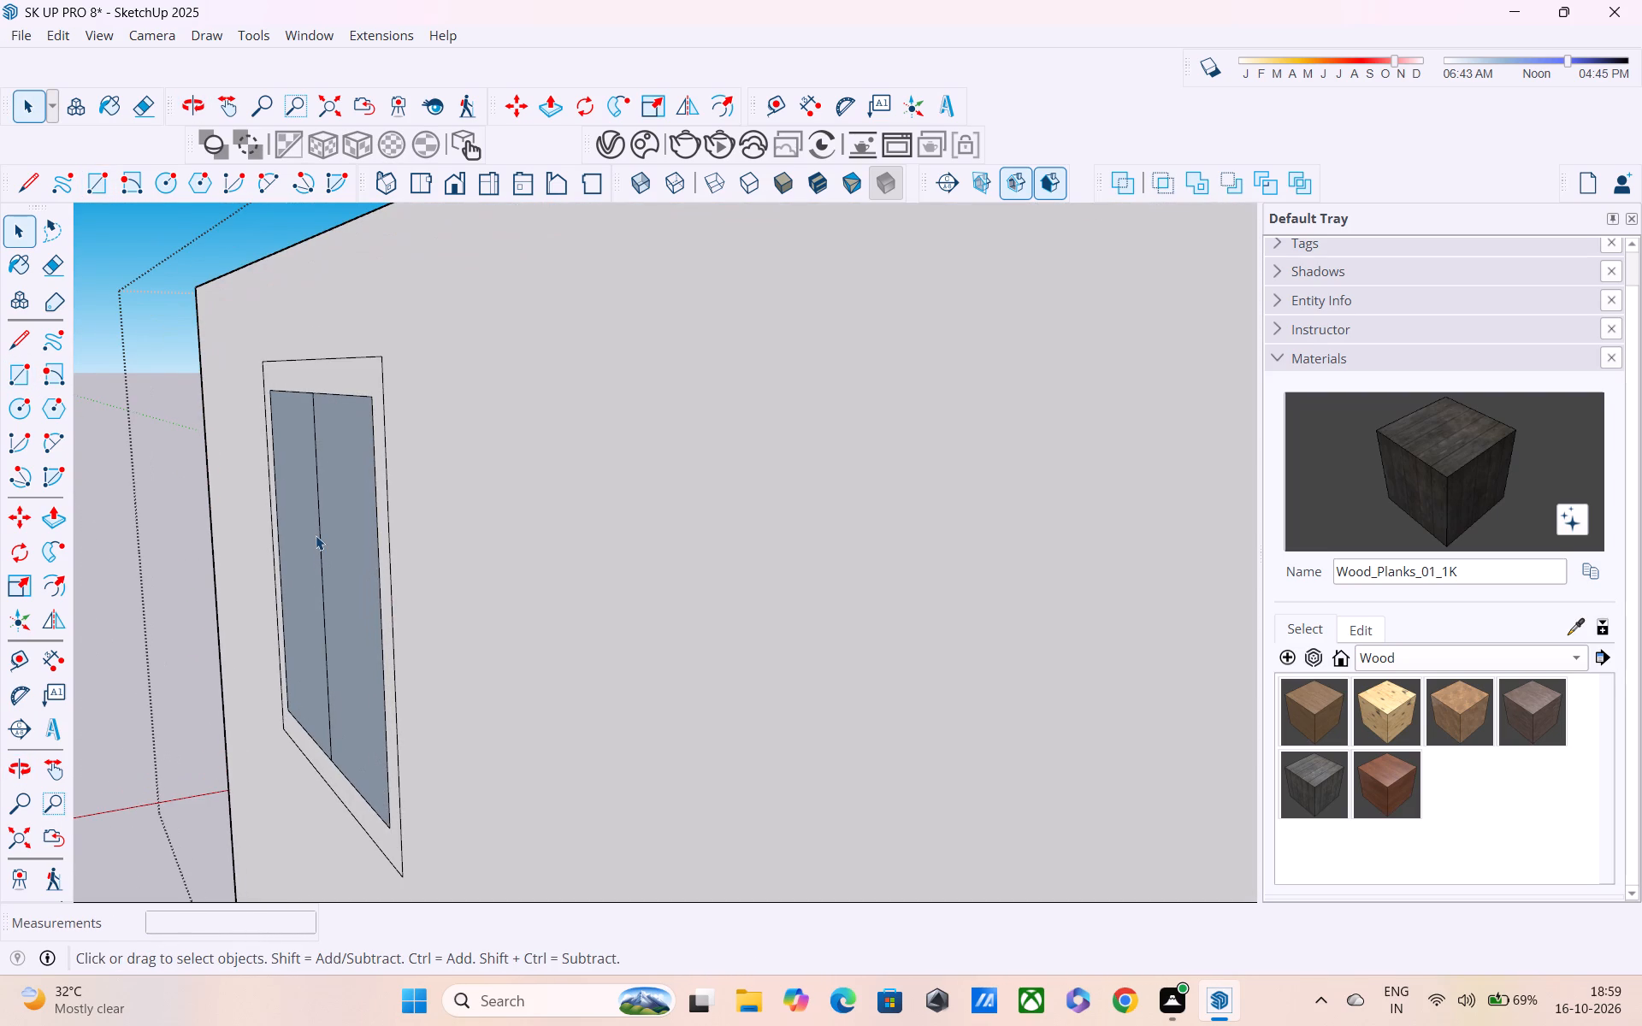
key("e")
left_click(319, 499)
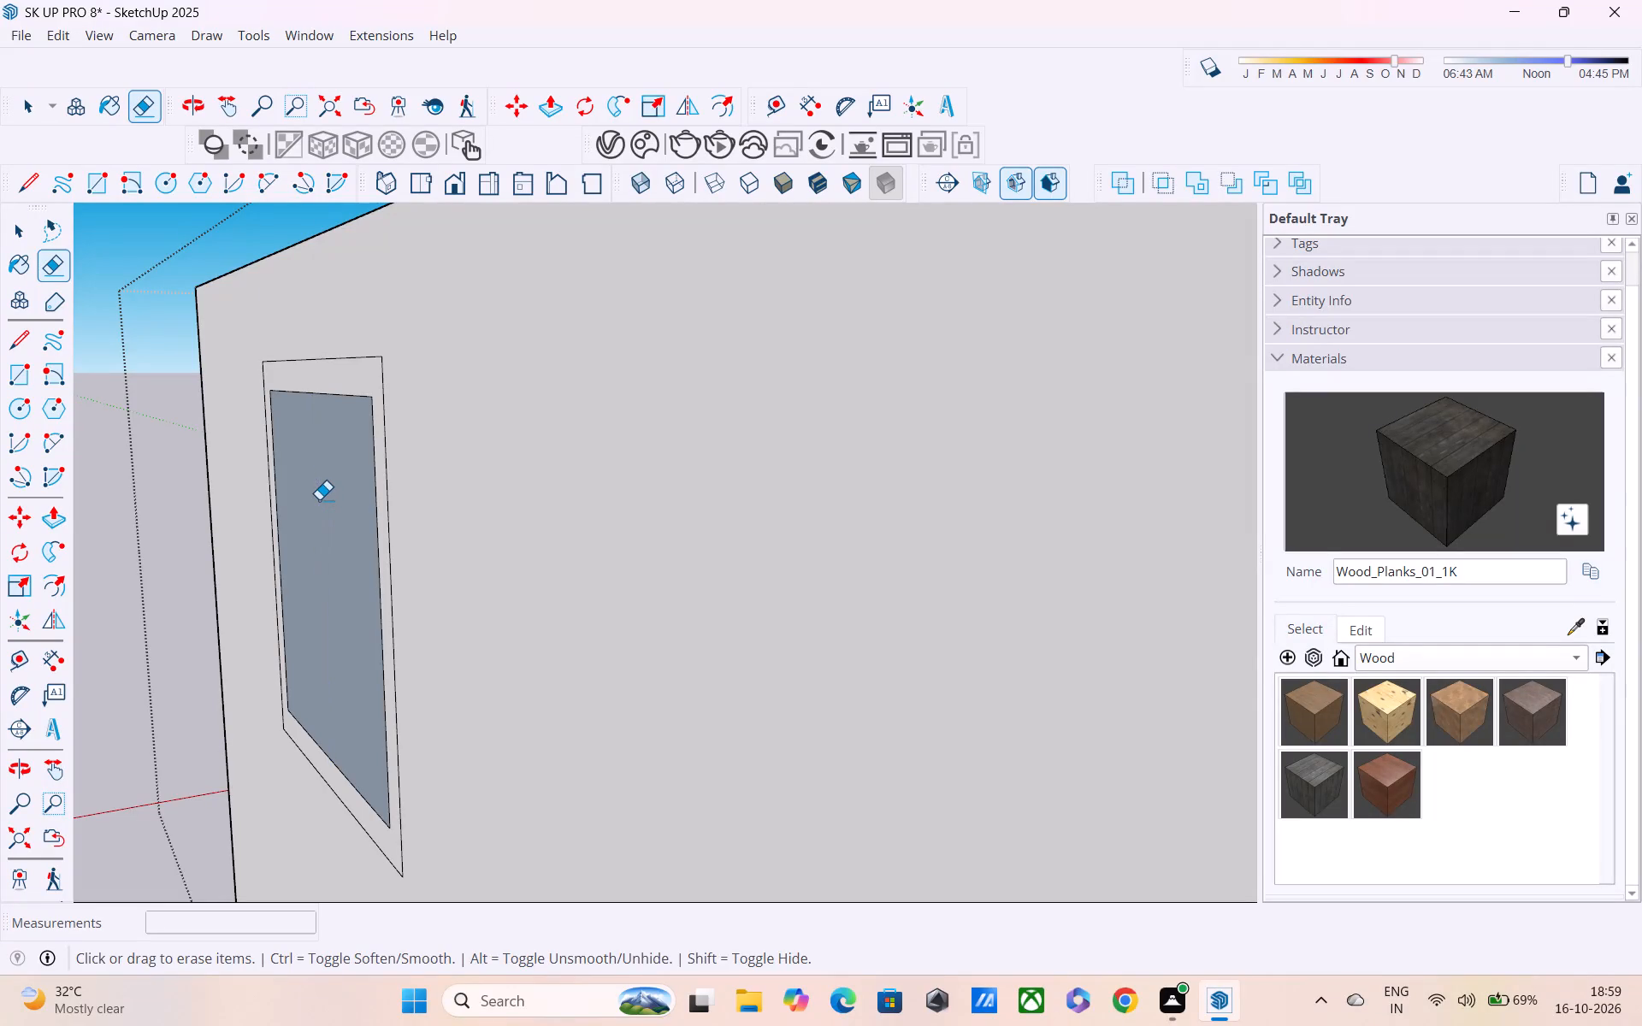
Examine the reworked window and the surrounding wall of the main-room body from several angles.
middle_click_drag(322, 499, 670, 238)
middle_click_drag(533, 482, 1076, 569)
scroll(1056, 556, "up", 1)
middle_click_drag(691, 532, 1028, 588, "shift")
scroll(999, 535, "down", 2)
middle_click_drag(993, 534, 914, 580)
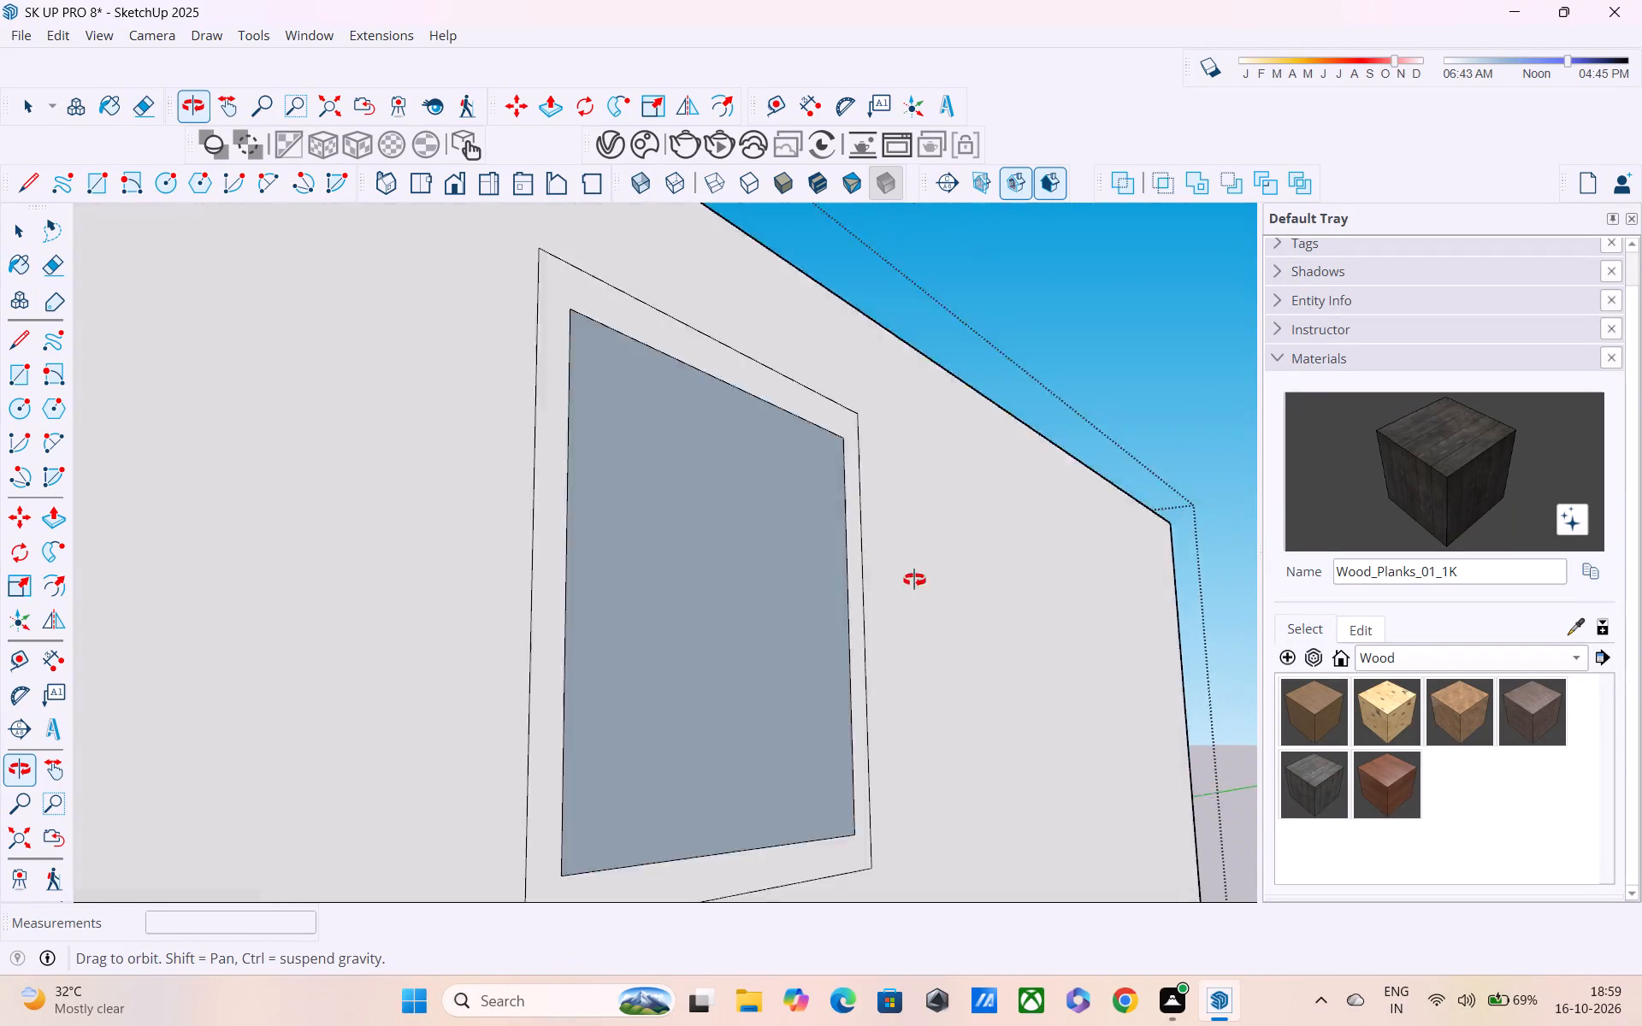
middle_click_drag(914, 580, 878, 593)
scroll(873, 593, "down", 1, "shift")
middle_click_drag(888, 579, 983, 381, "shift")
scroll(987, 371, "up", 1)
scroll(987, 373, "down", 6)
middle_click_drag(933, 466, 811, 480, "shift")
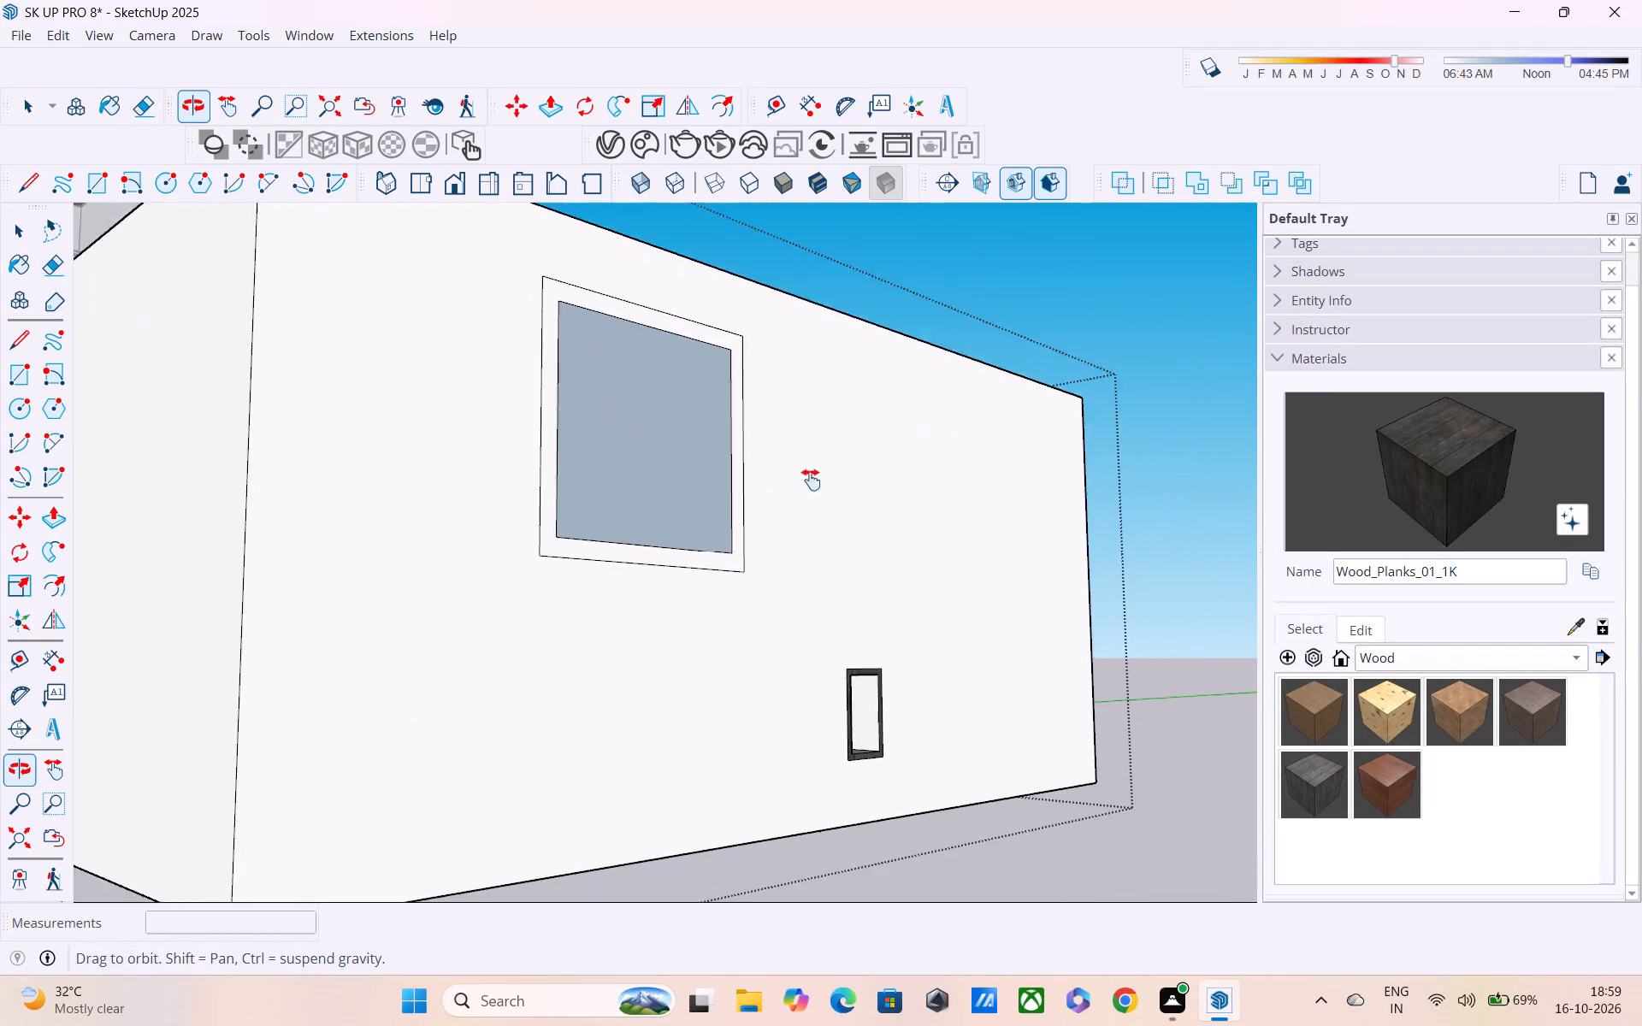
middle_click_drag(811, 480, 940, 439, "shift")
scroll(942, 440, "up", 1)
middle_click_drag(915, 444, 933, 581)
scroll(925, 471, "down", 1)
scroll(933, 581, "up", 1, "shift")
scroll(927, 566, "down", 5)
middle_click_drag(929, 568, 957, 630)
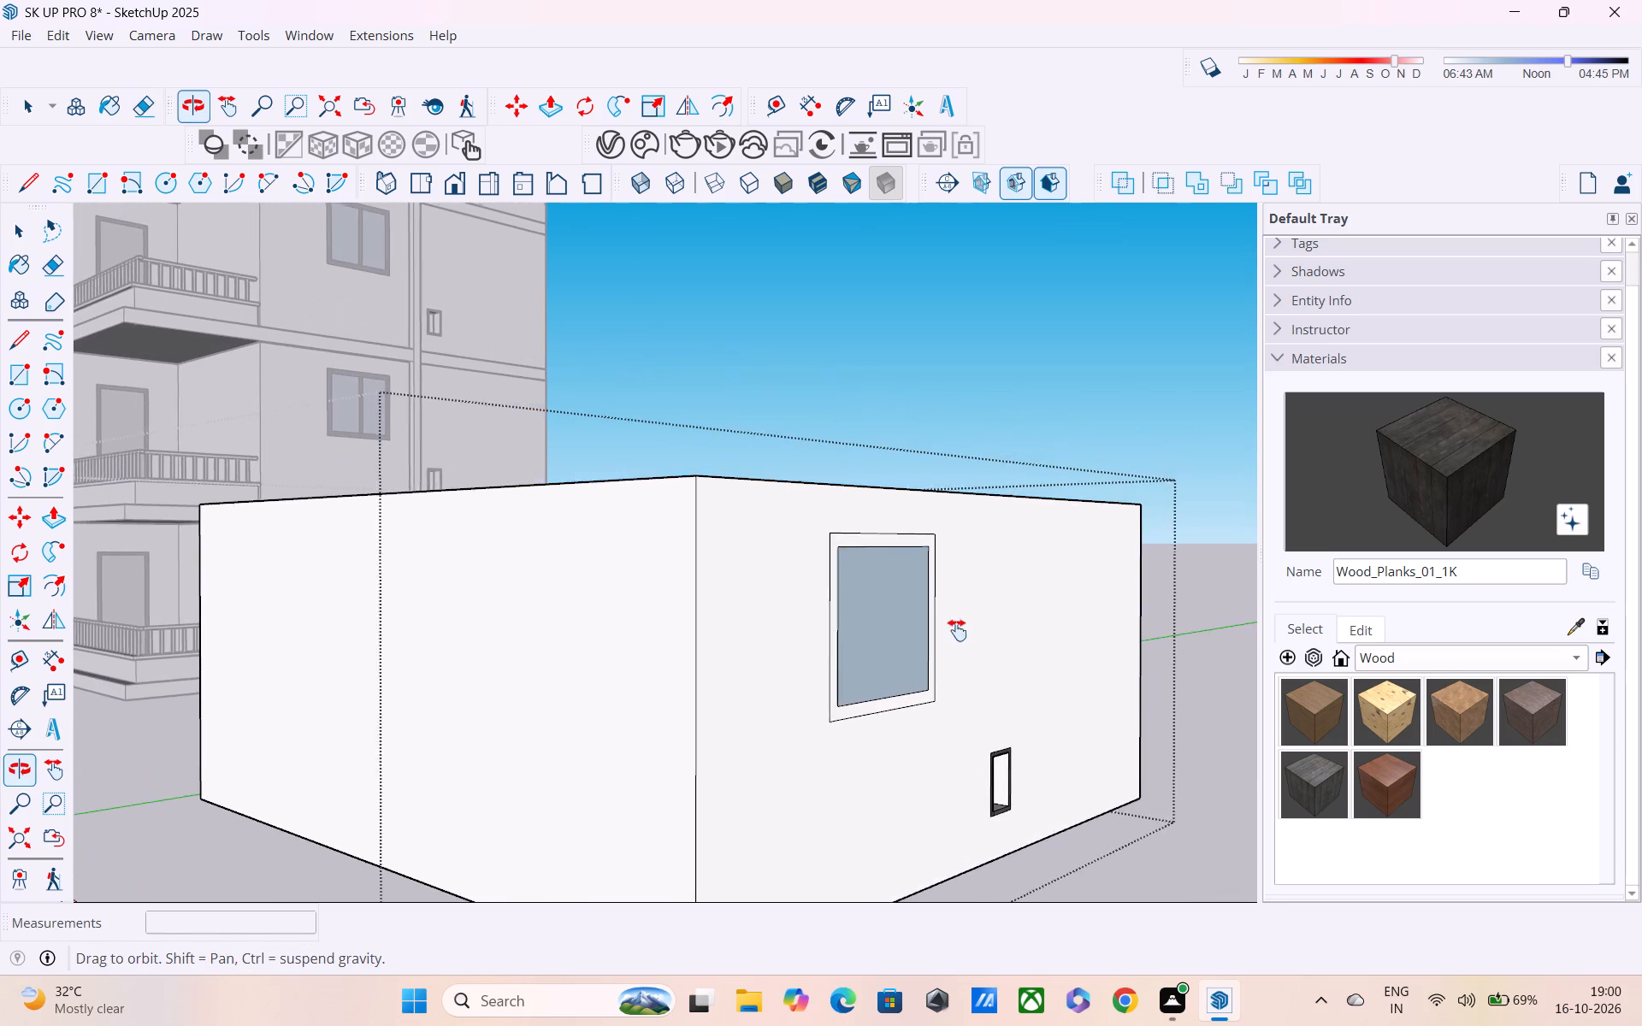
Close the main-room body for editing and examine its roof outline, window and walls from several angles.
middle_click_drag(957, 630, 952, 616)
key("space")
left_click(936, 351)
middle_click_drag(948, 447, 1056, 646)
scroll(1054, 643, "up", 1)
scroll(932, 606, "down", 5)
middle_click_drag(895, 624, 878, 613)
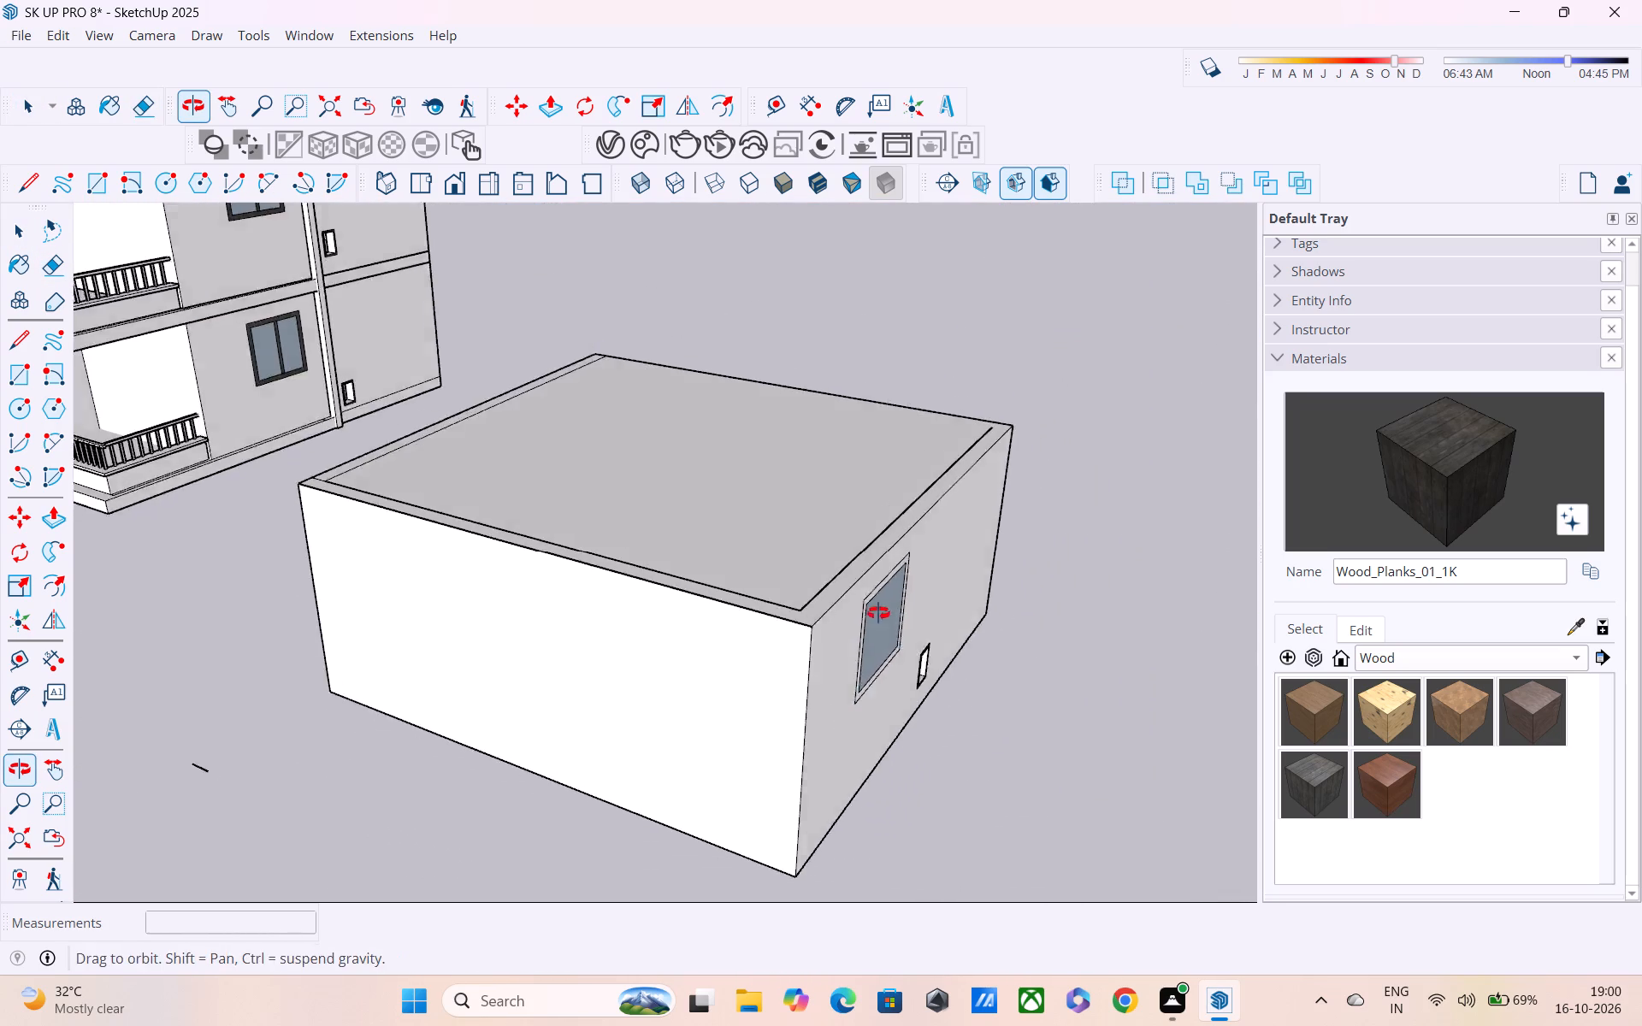
middle_click_drag(878, 613, 824, 511)
scroll(824, 511, "up", 1)
scroll(824, 511, "down", 4)
middle_click_drag(806, 561, 770, 522)
scroll(770, 522, "down", 3)
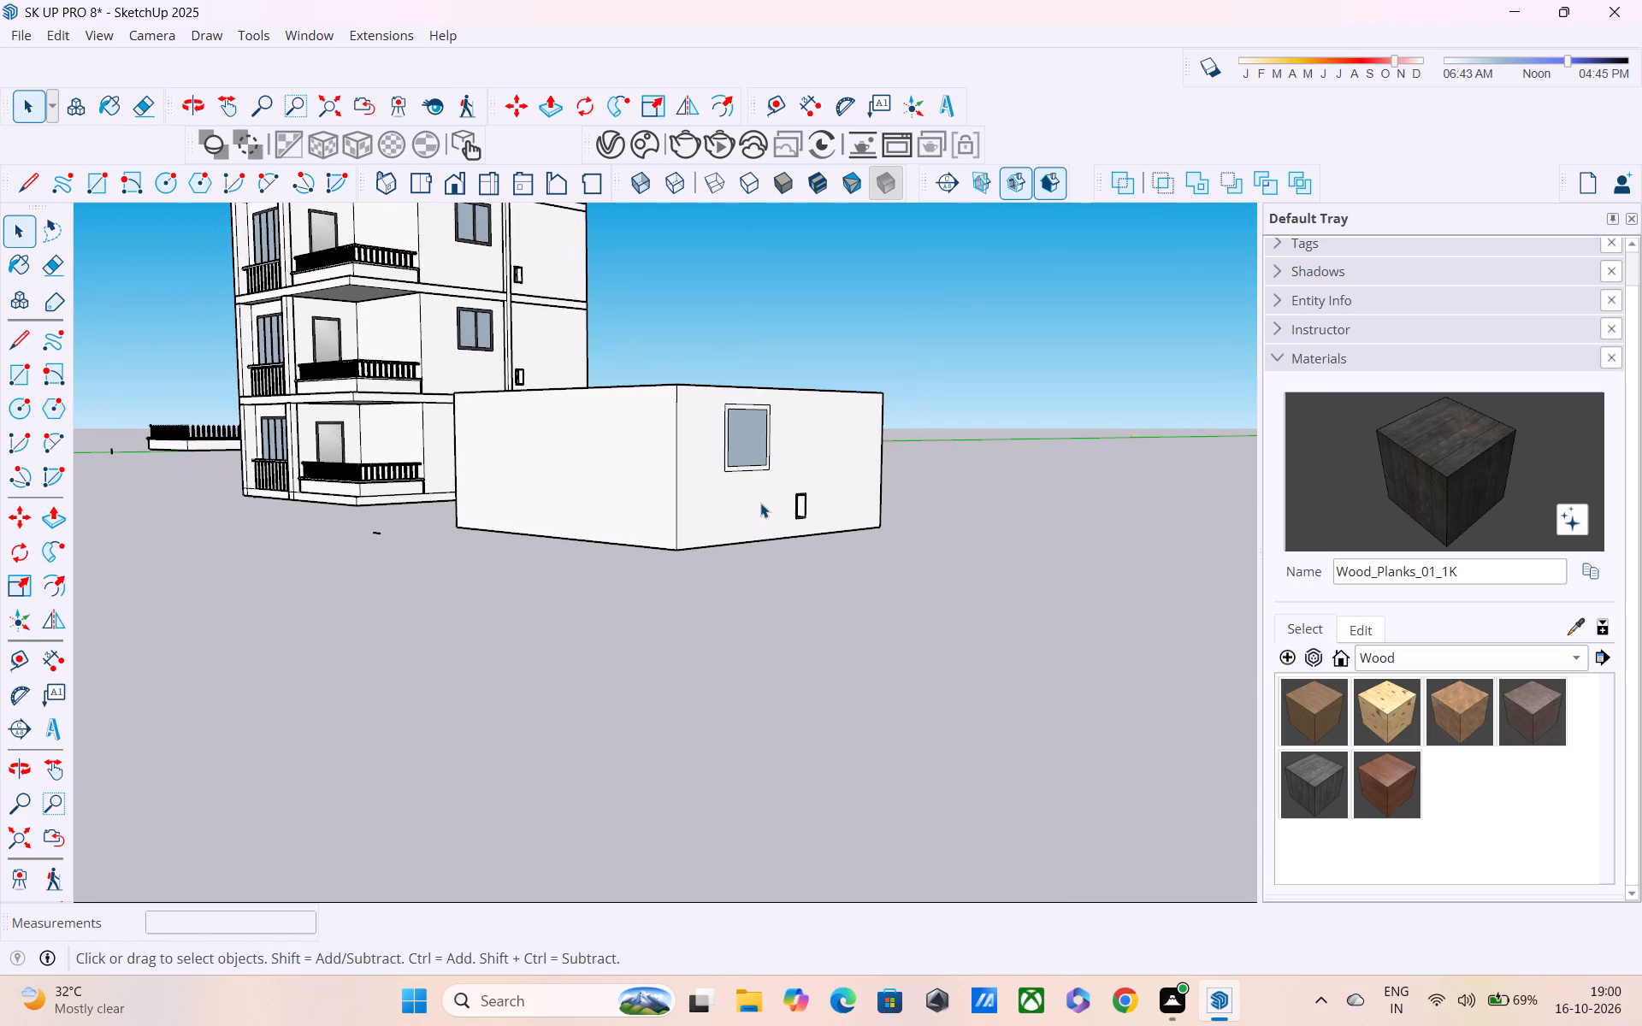
Draw a vertical line down the middle of the window's glass, from its upper inner edge to its lower inner edge.
middle_click_drag(748, 450, 673, 480)
scroll(649, 470, "up", 6)
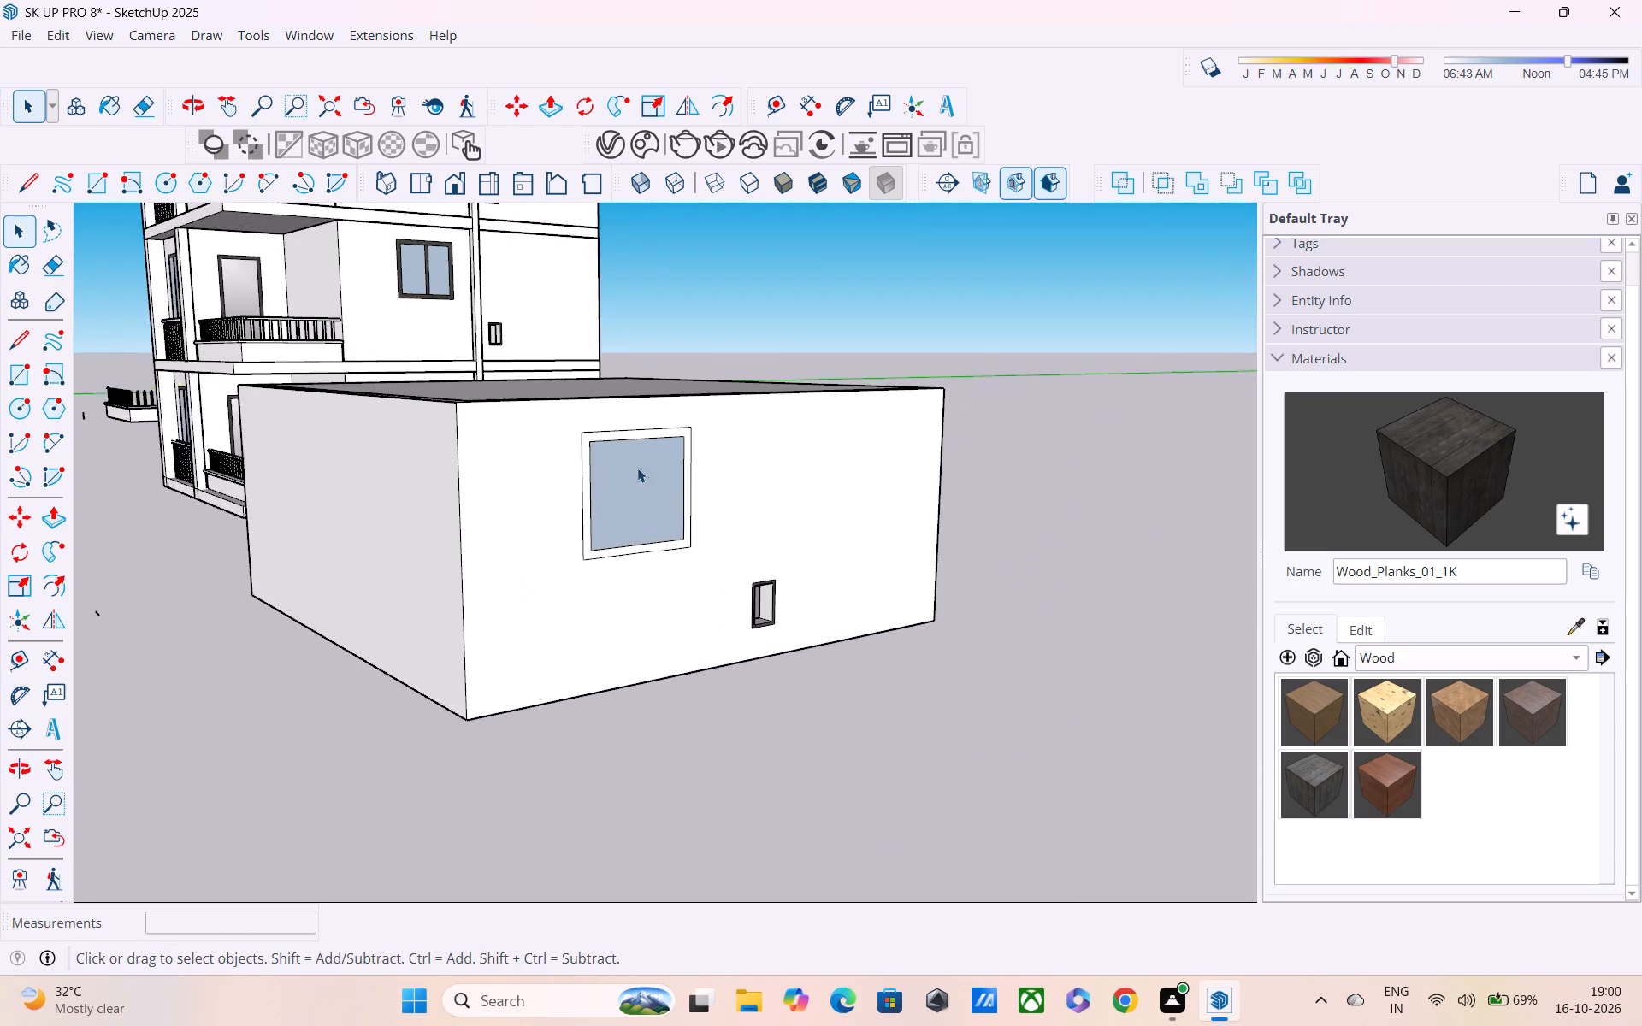
scroll(637, 468, "up", 3)
middle_click_drag(610, 452, 535, 364)
scroll(558, 391, "up", 5)
key("l")
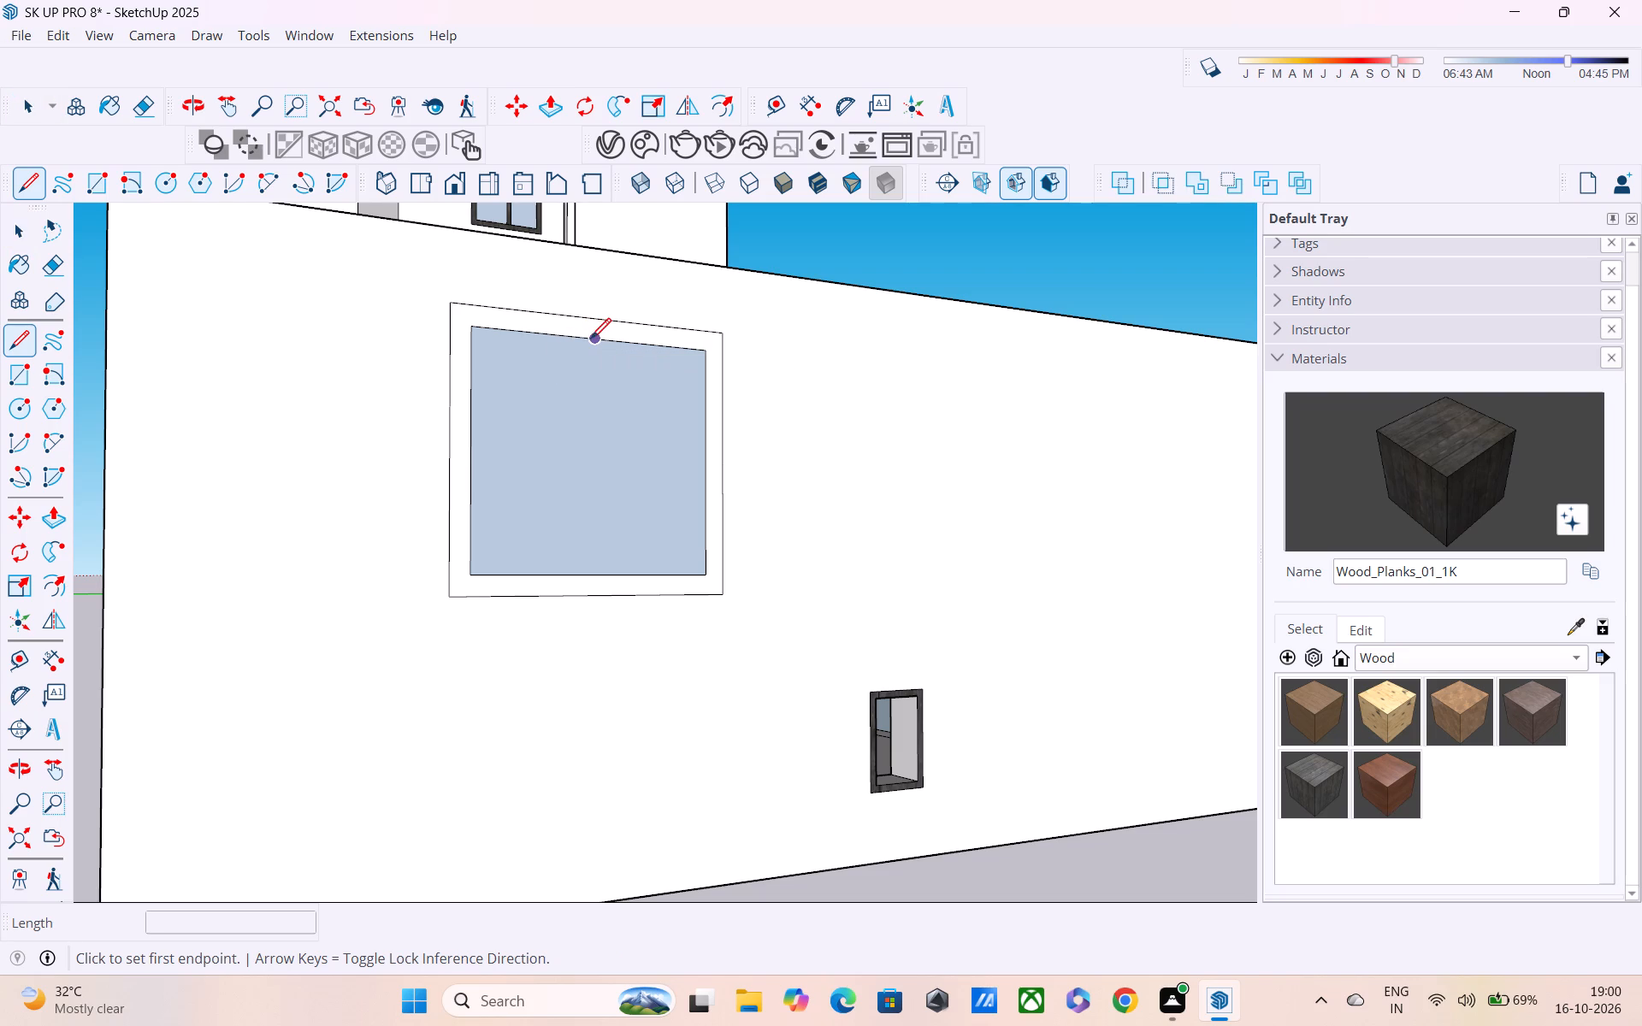
left_click(594, 340)
left_click(596, 577)
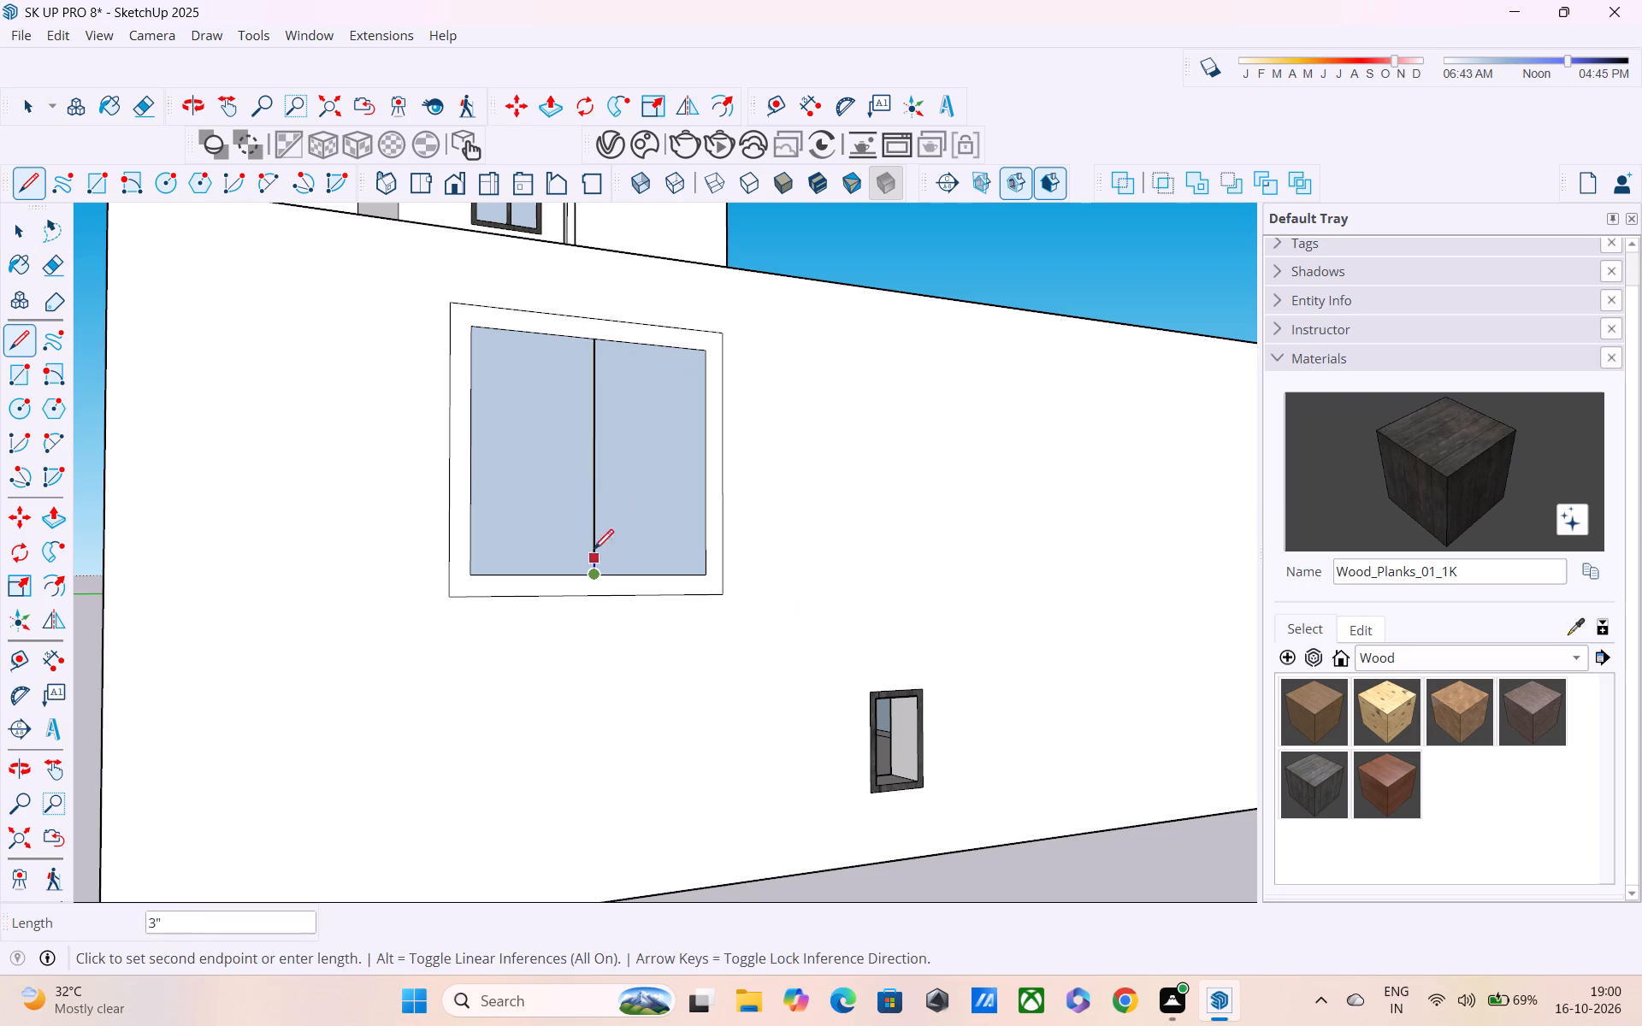
Complete a 3" wide centre mullion strip on the glass by drawing its lower edge, second vertical side and upper edge.
middle_click_drag(600, 516, 517, 581)
scroll(603, 544, "up", 3)
left_click(594, 589)
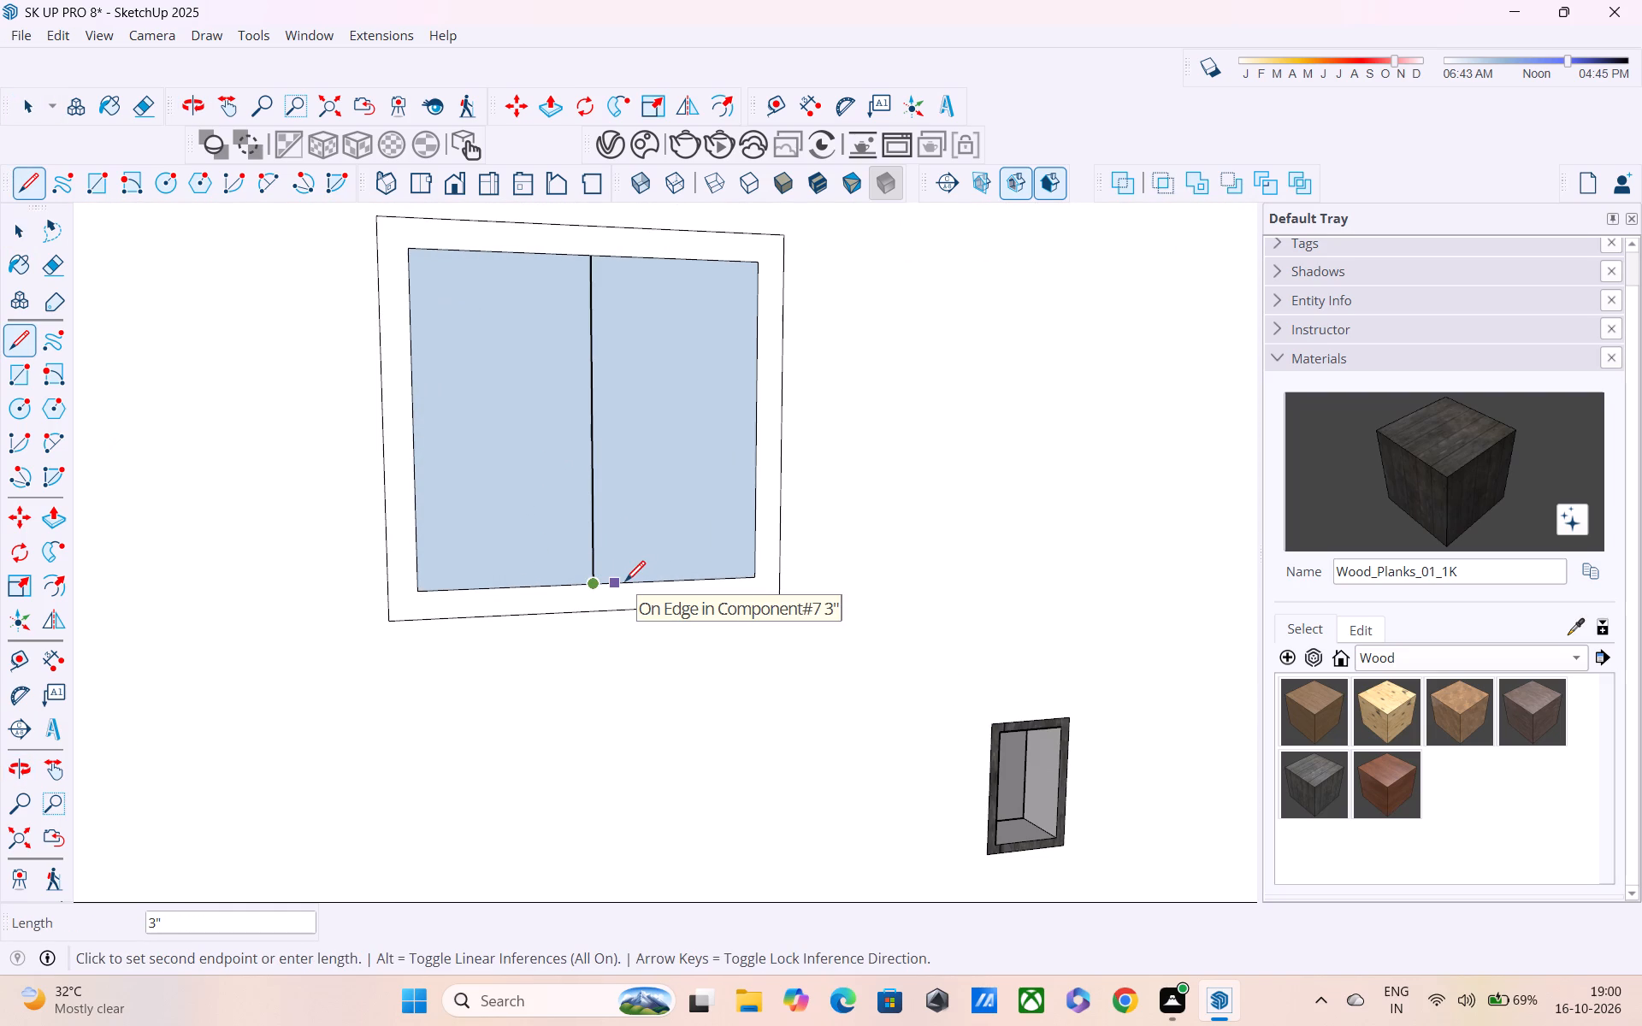
left_click(618, 585)
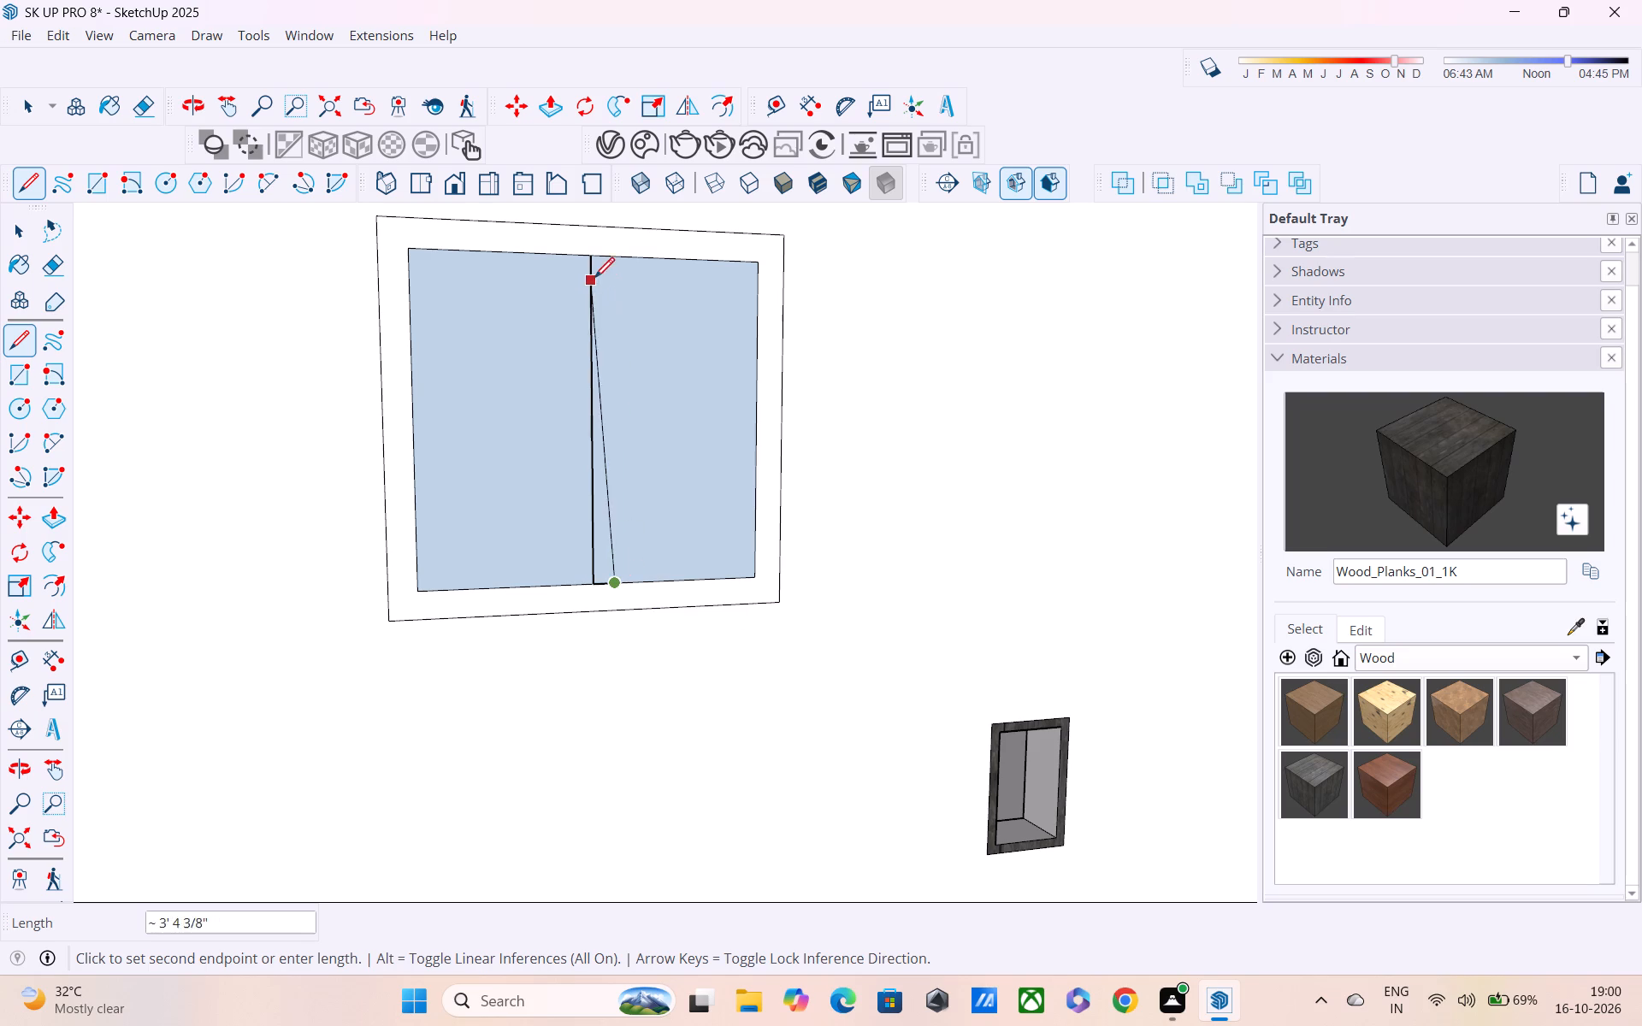
left_click(607, 259)
middle_click_drag(617, 339, 422, 388)
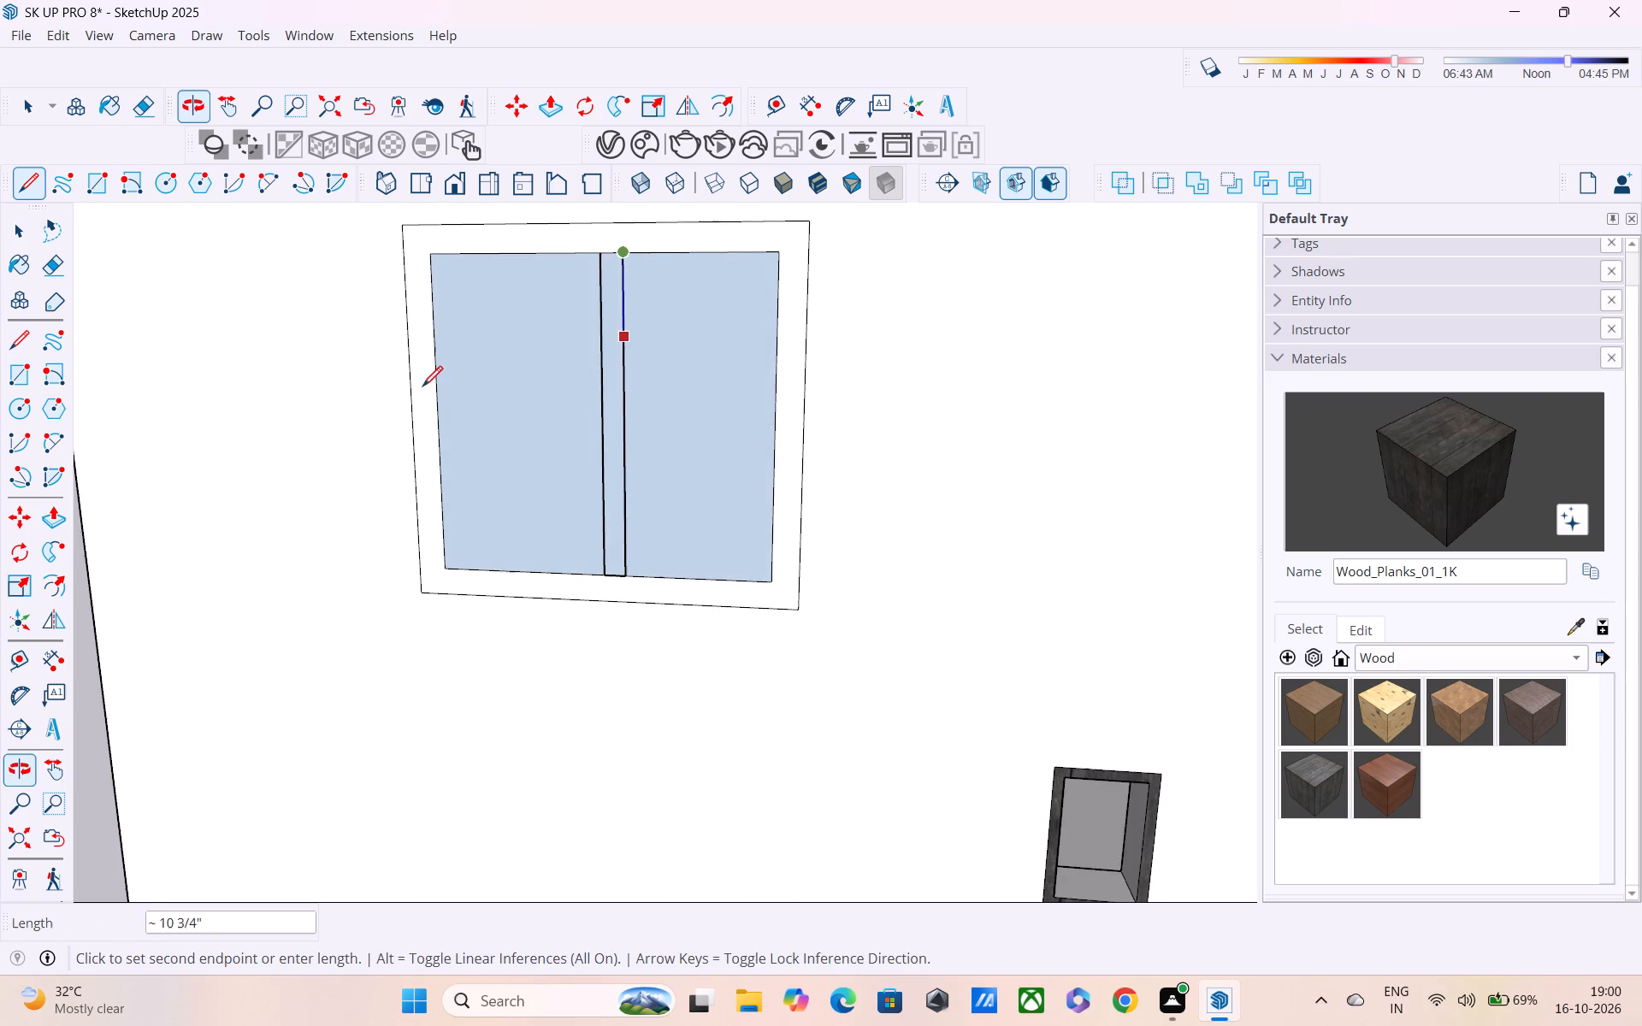
scroll(574, 251, "up", 4)
left_click(619, 252)
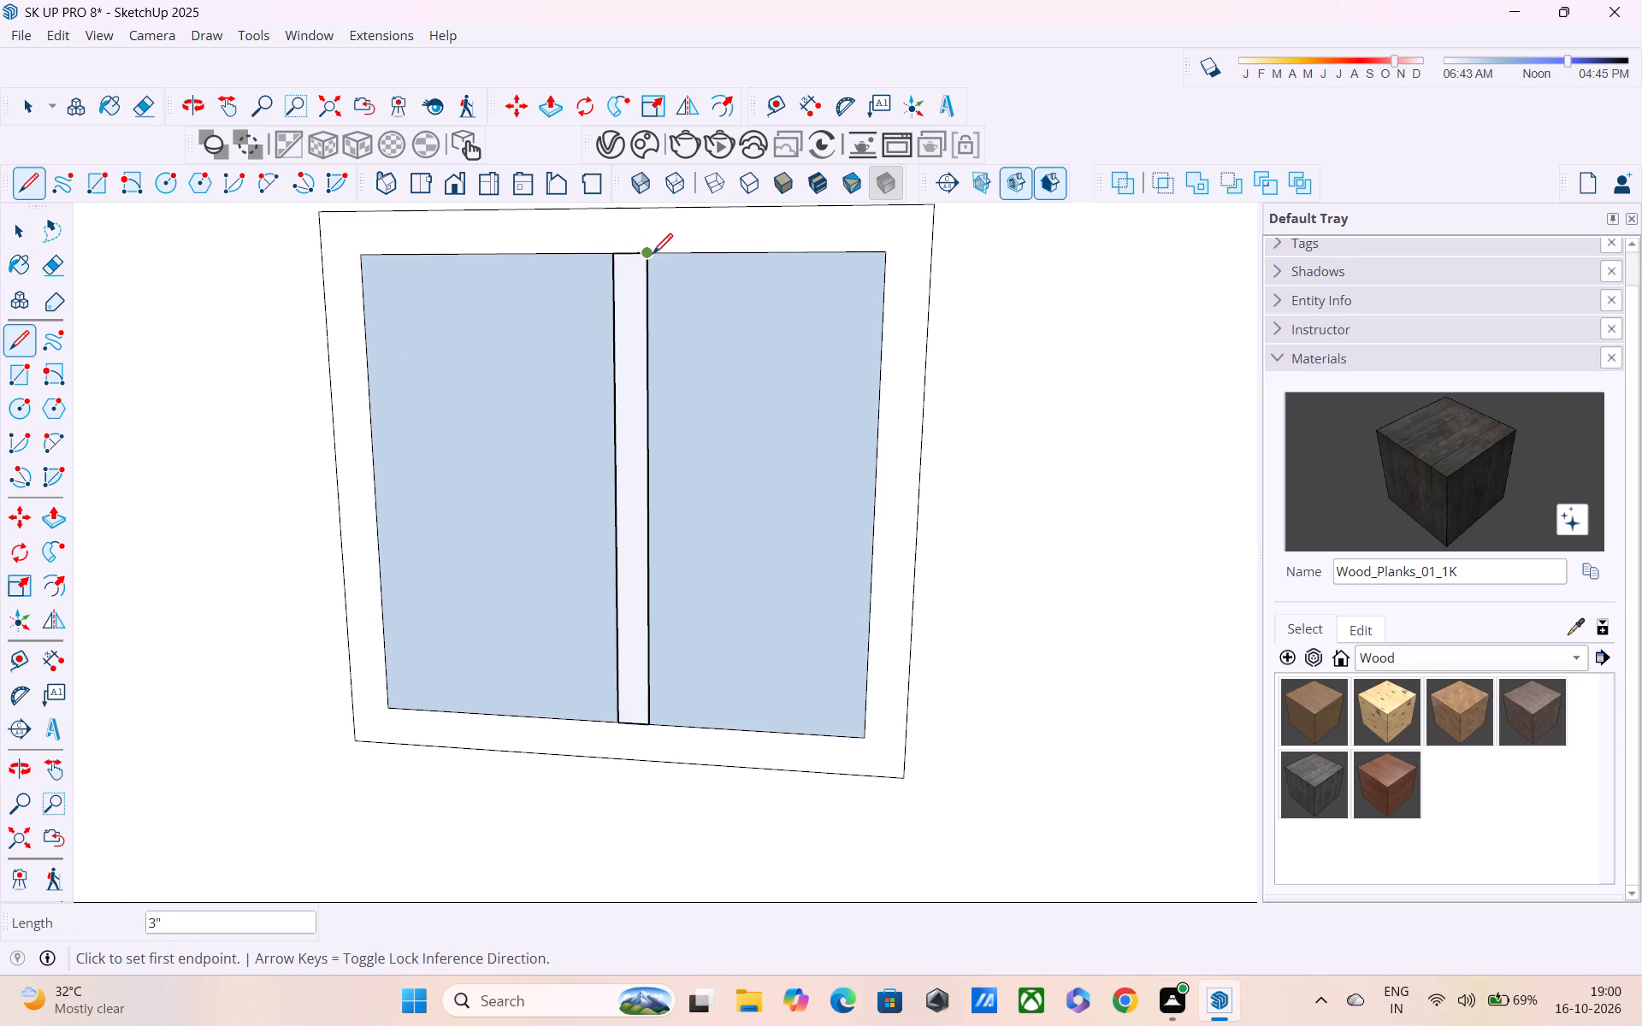
scroll(655, 256, "down", 6)
key("space")
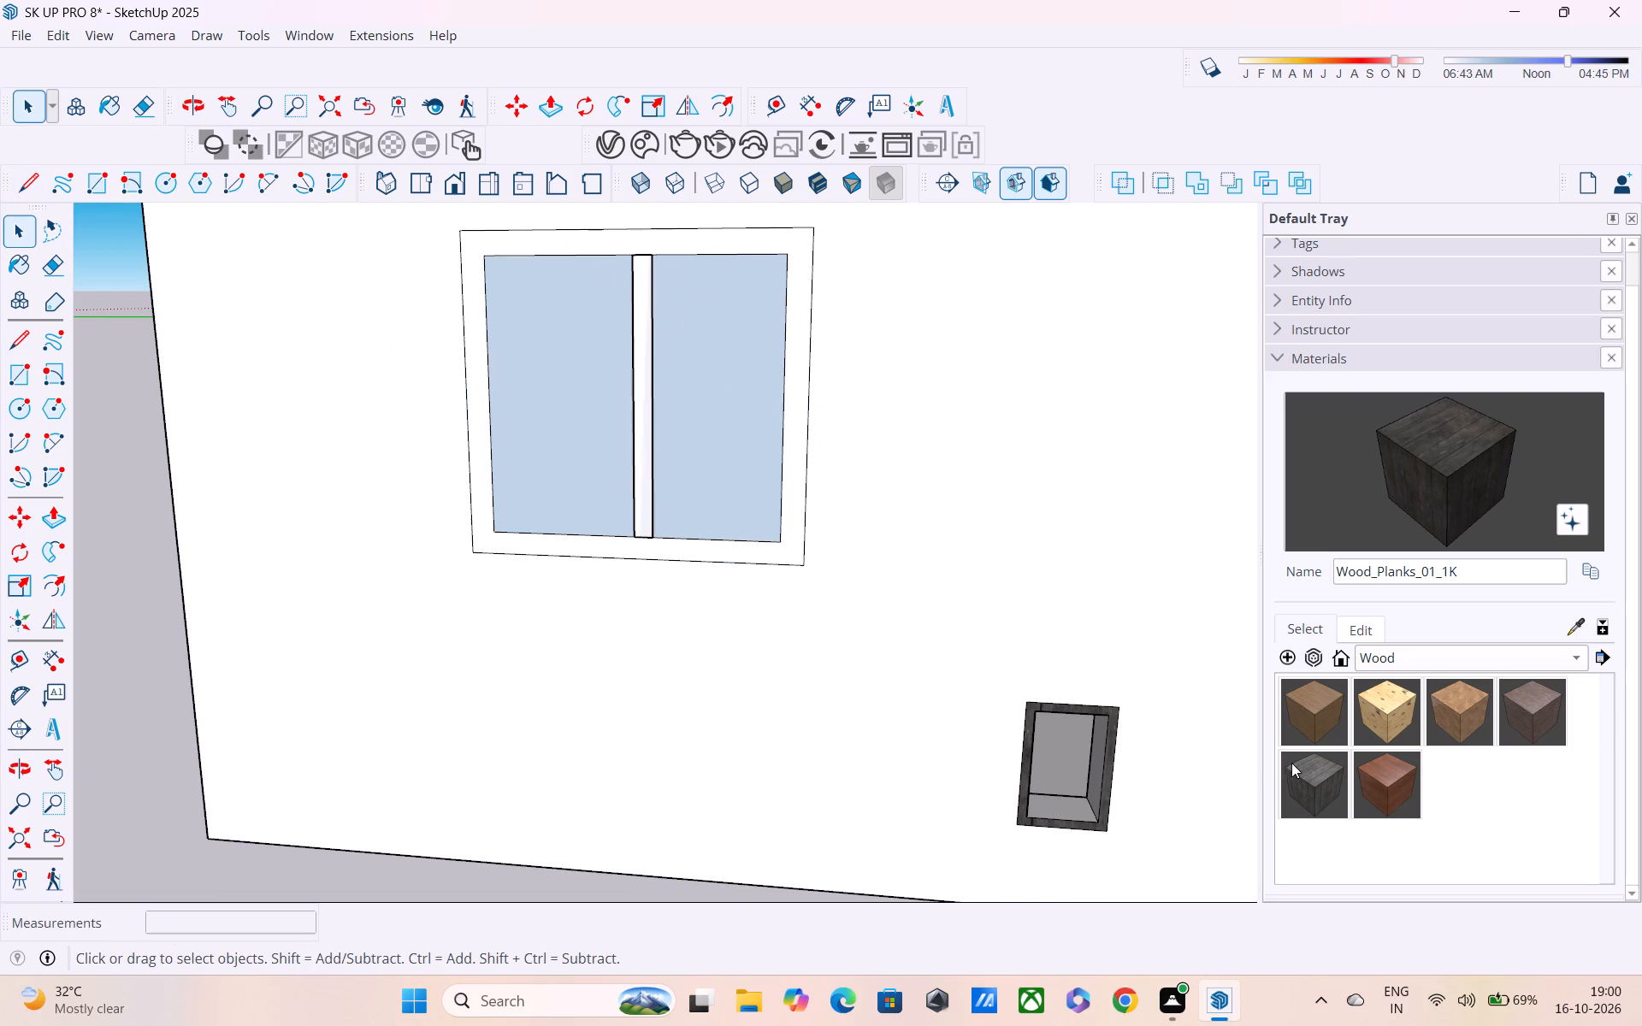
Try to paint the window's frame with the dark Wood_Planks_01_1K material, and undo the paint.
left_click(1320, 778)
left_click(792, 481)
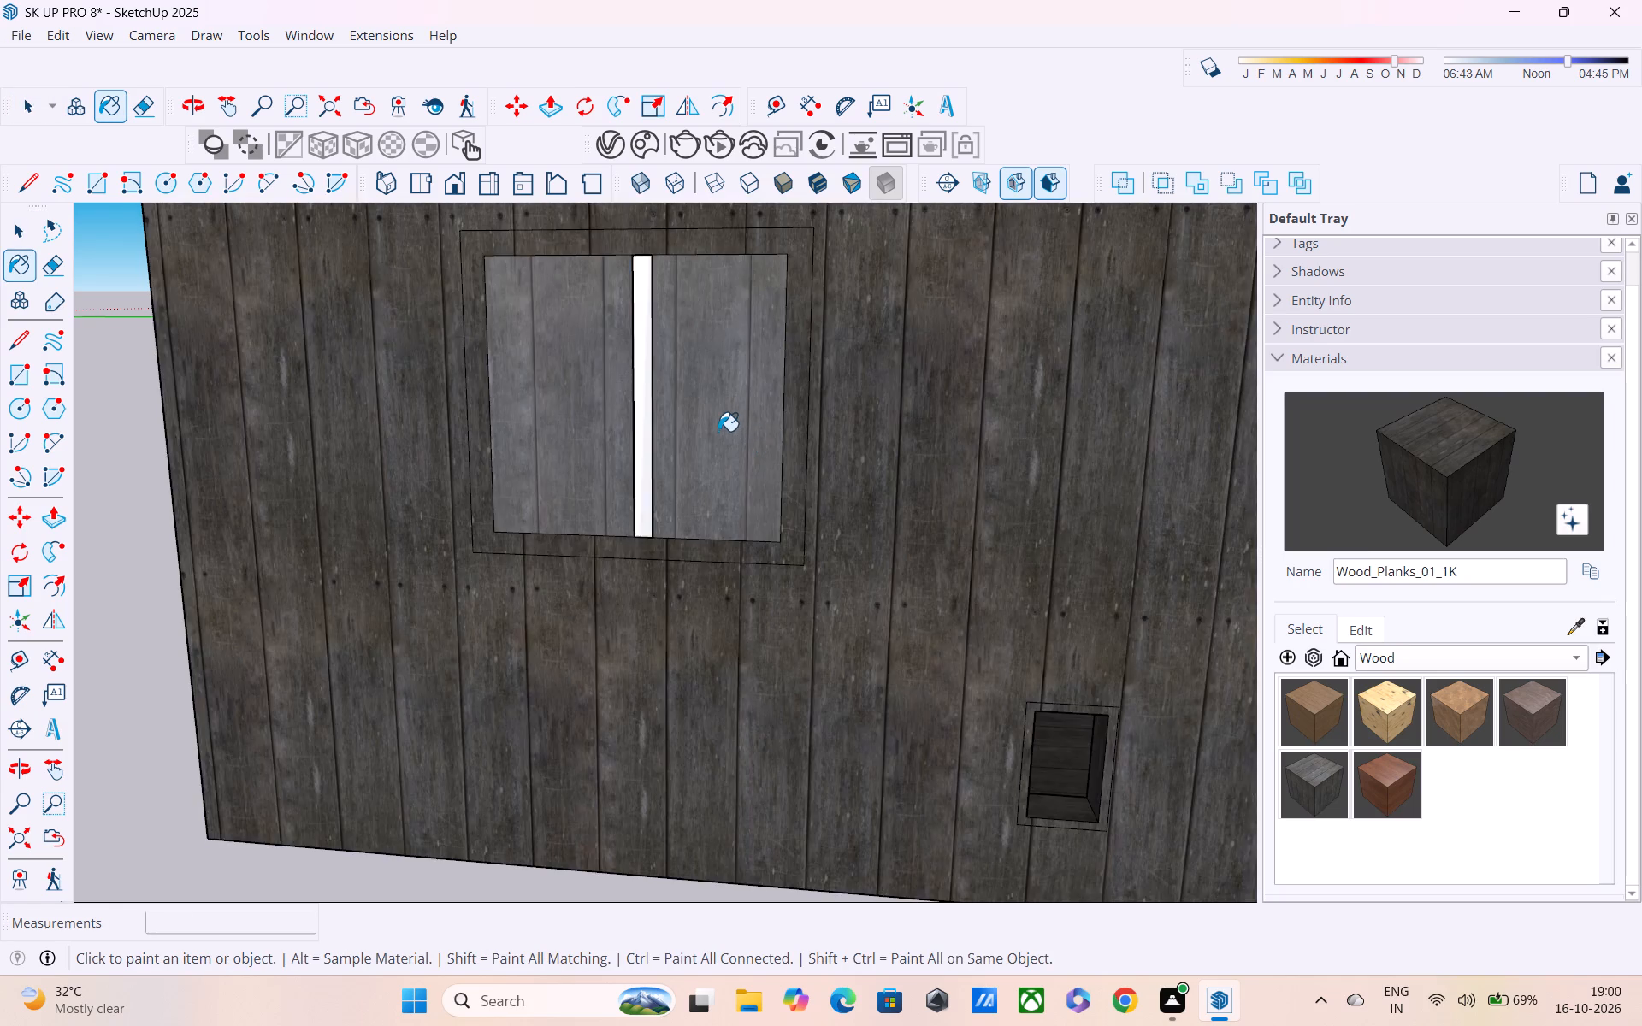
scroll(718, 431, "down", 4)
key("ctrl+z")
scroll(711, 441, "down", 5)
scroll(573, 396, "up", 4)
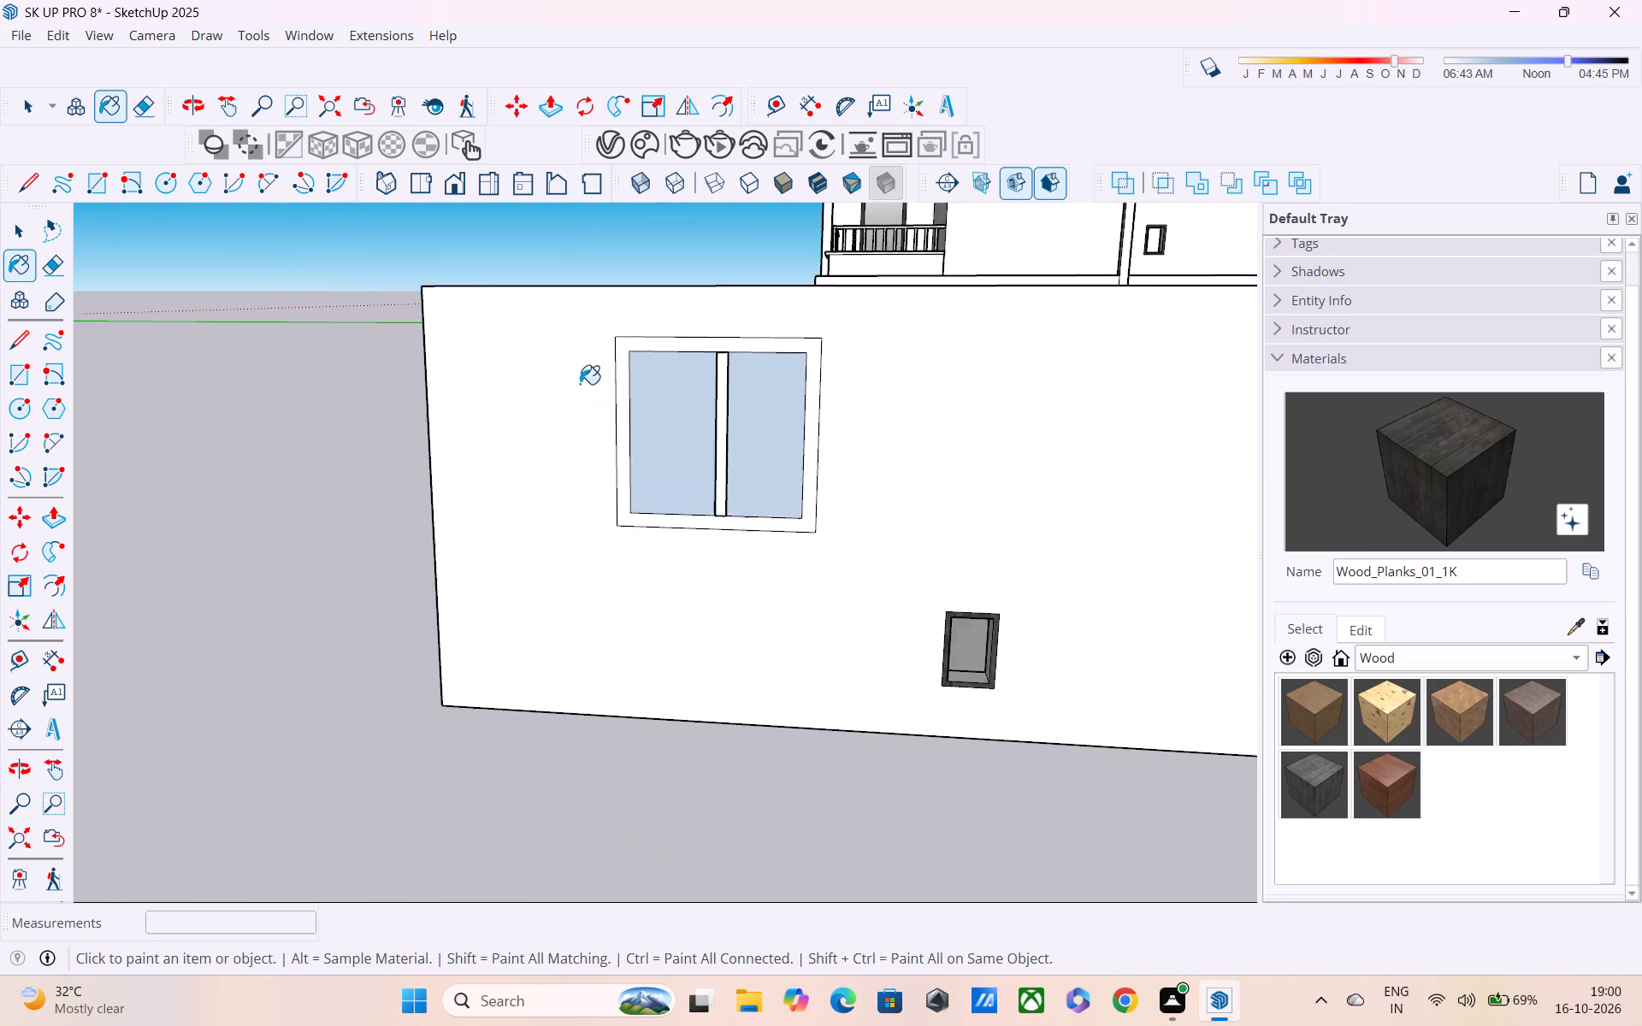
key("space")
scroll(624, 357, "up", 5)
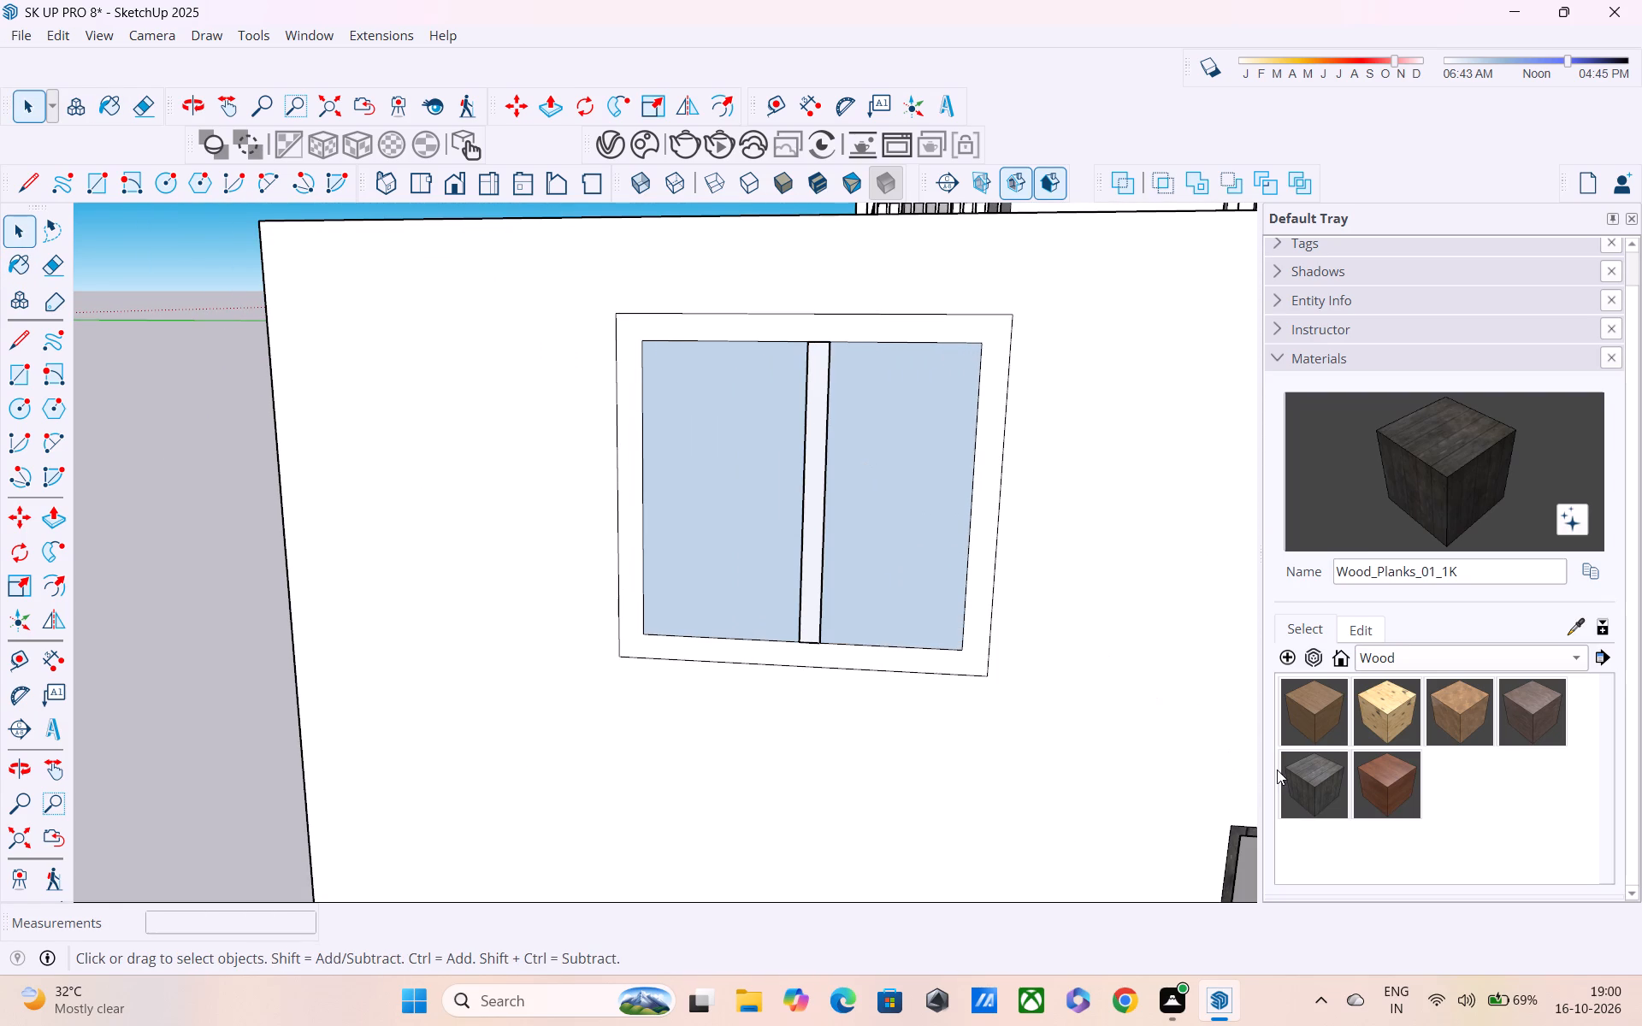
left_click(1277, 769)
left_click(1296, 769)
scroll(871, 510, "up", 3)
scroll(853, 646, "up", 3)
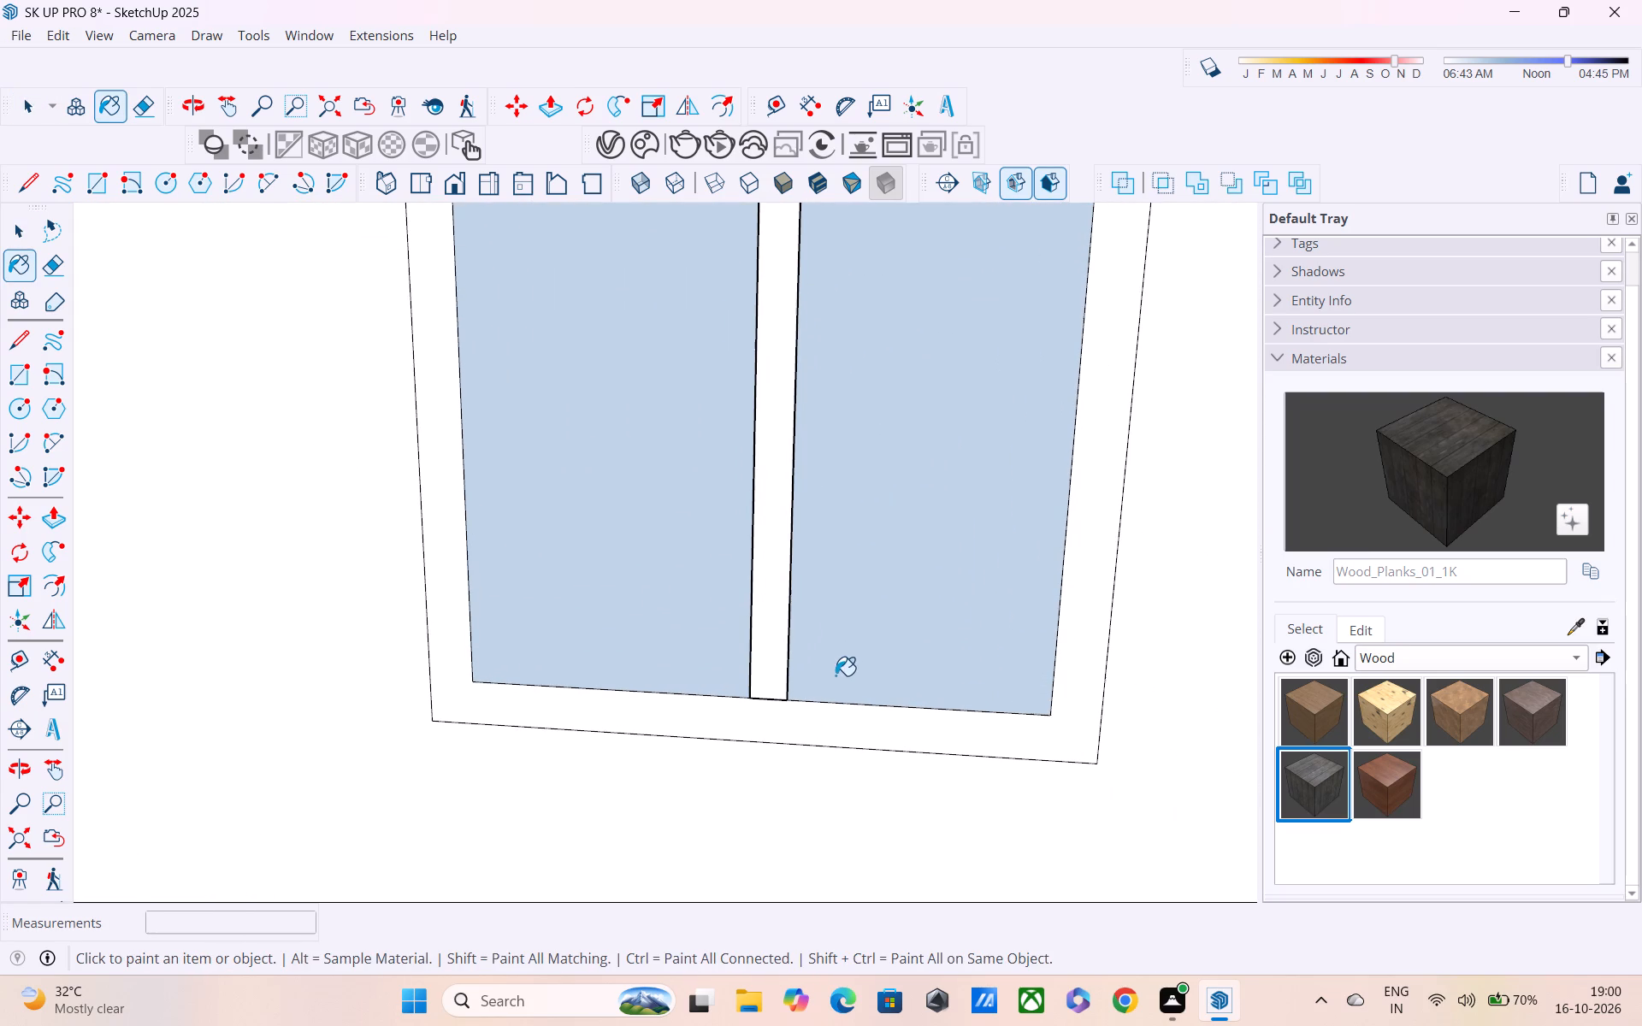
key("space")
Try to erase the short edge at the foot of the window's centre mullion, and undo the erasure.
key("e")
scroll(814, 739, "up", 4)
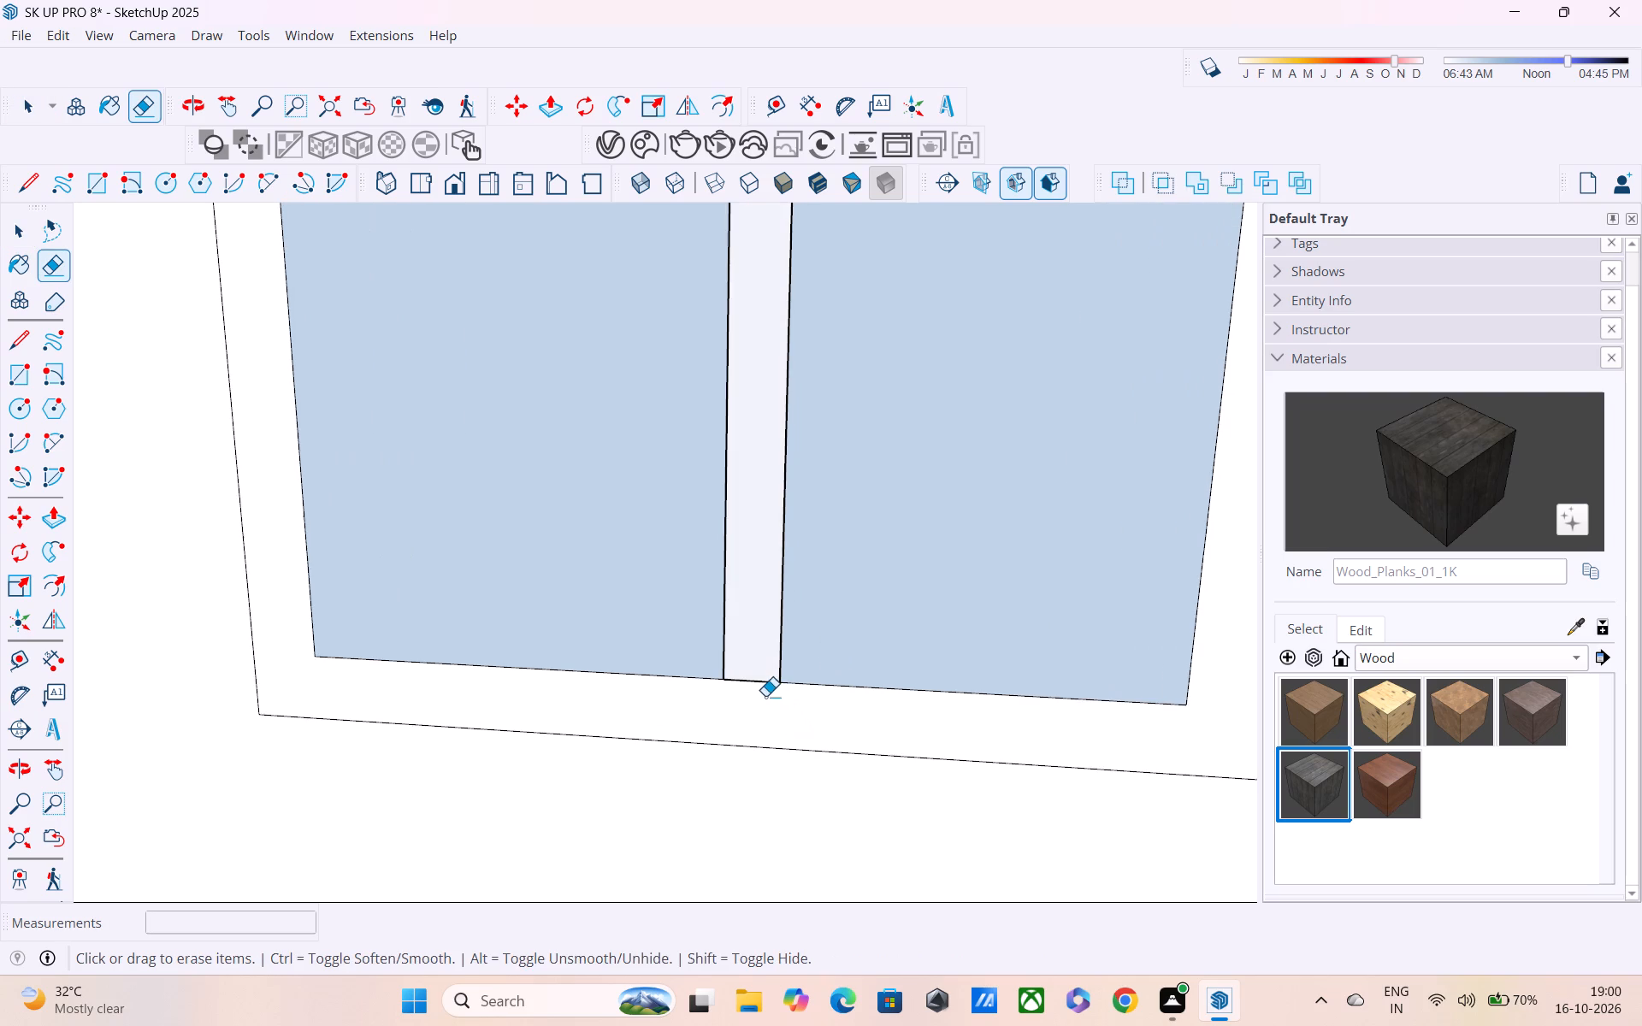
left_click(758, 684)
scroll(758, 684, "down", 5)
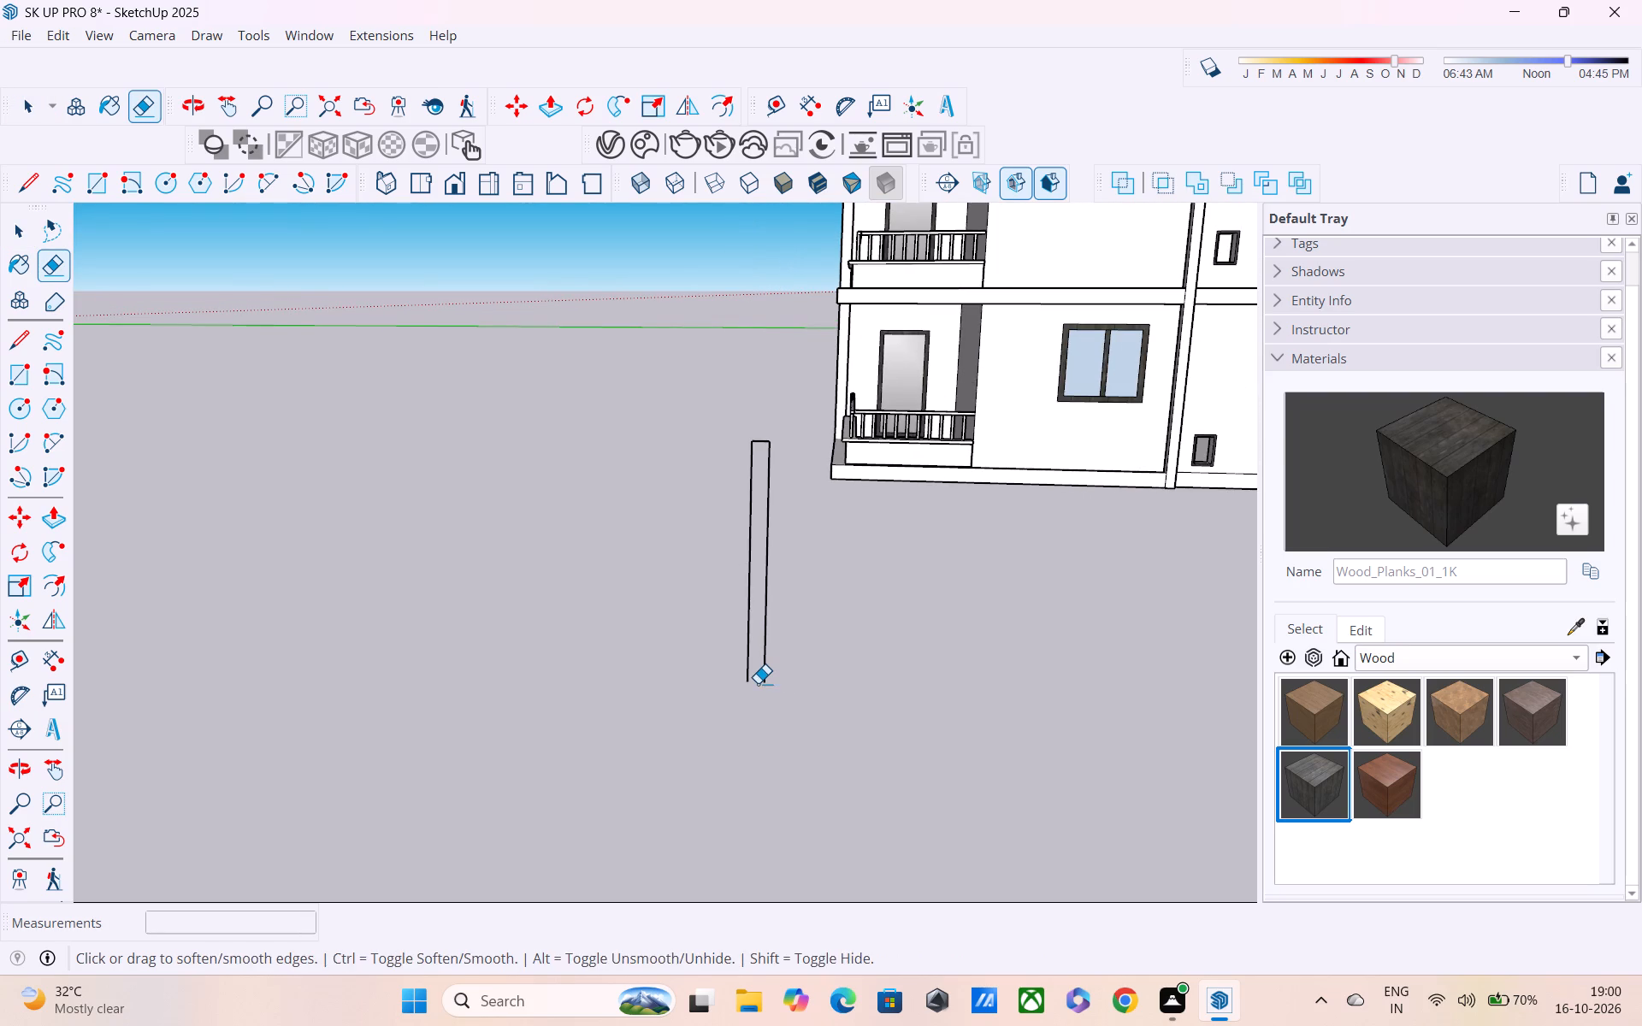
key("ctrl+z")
Examine the main-room body from several angles, checking the window with its mullion, the roof outline and the blank wall.
scroll(758, 683, "down", 5)
key("space")
left_click(337, 674)
middle_click_drag(472, 711, 830, 627)
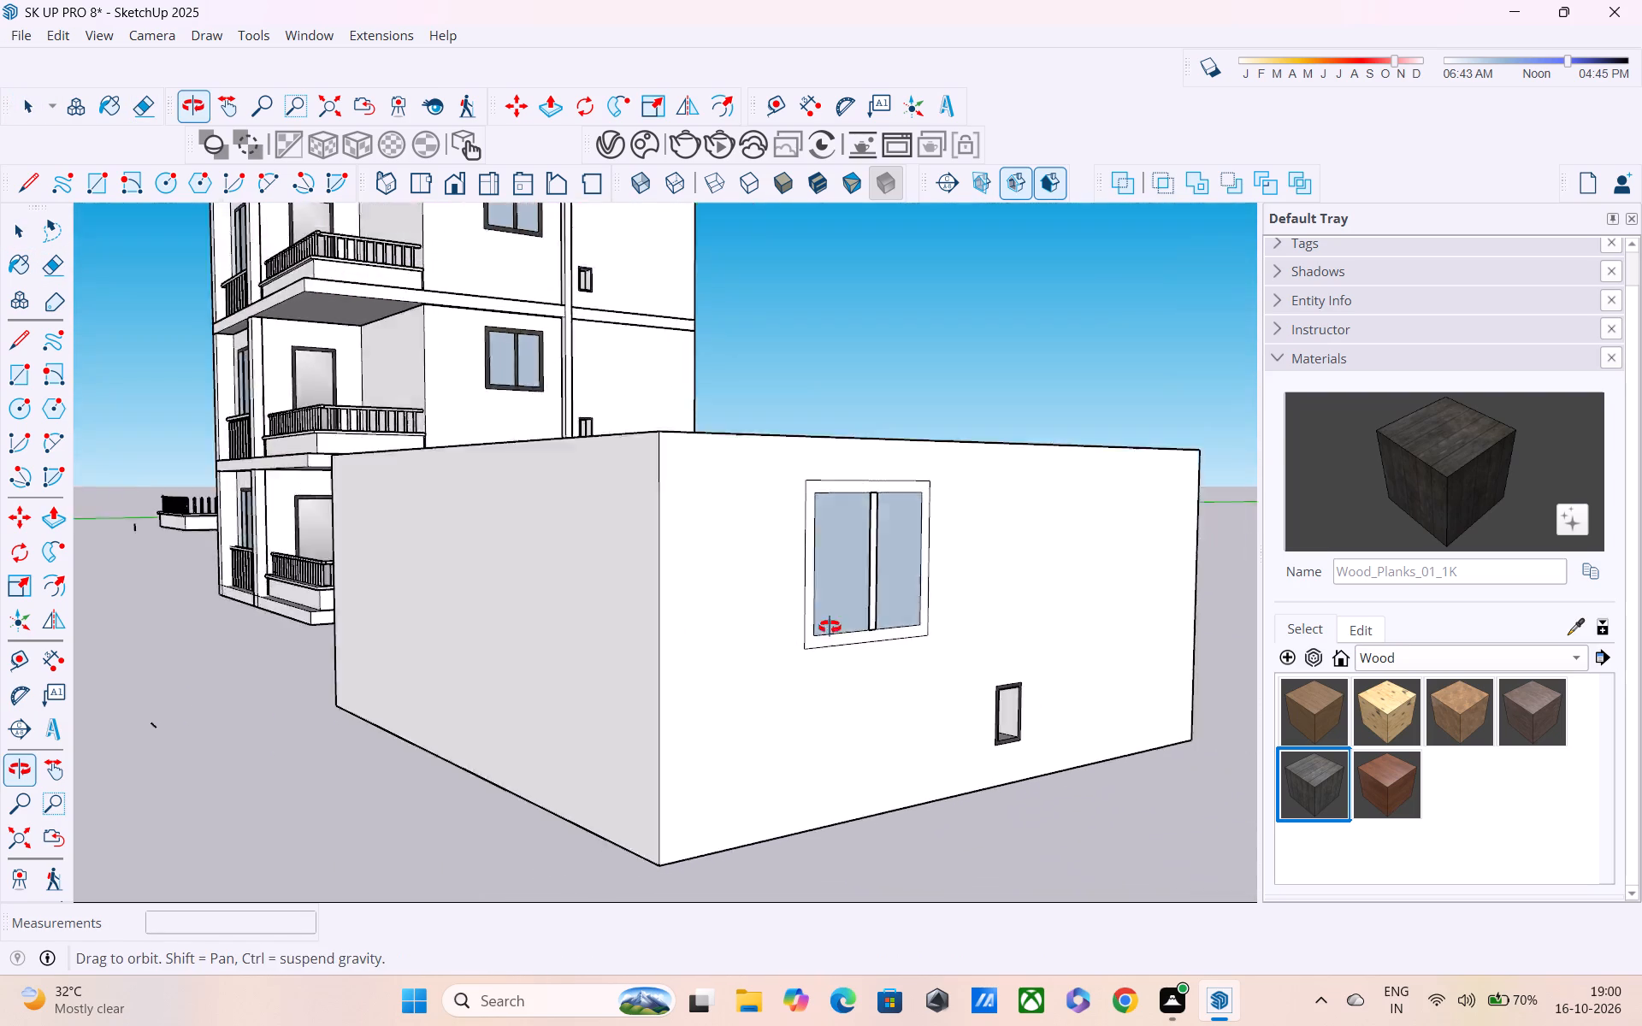
scroll(830, 627, "down", 5)
middle_click_drag(830, 627, 835, 622)
scroll(912, 658, "up", 1)
key("space")
middle_click_drag(945, 656, 909, 630)
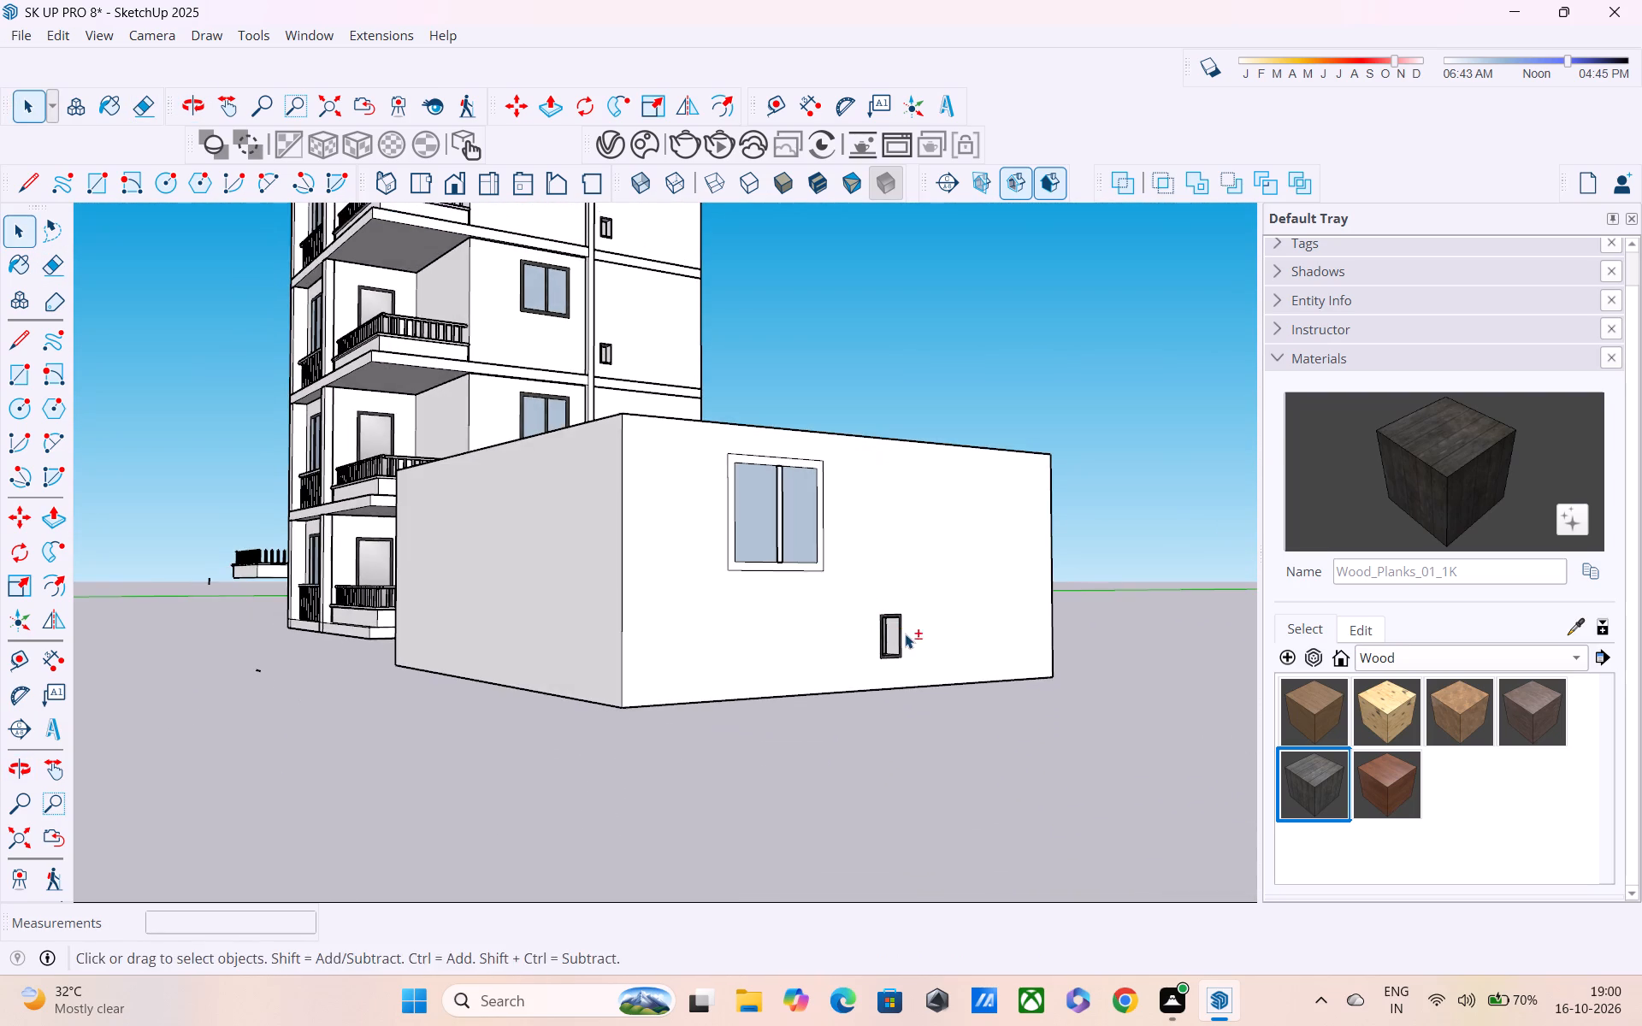
middle_click_drag(904, 634, 826, 532, "shift")
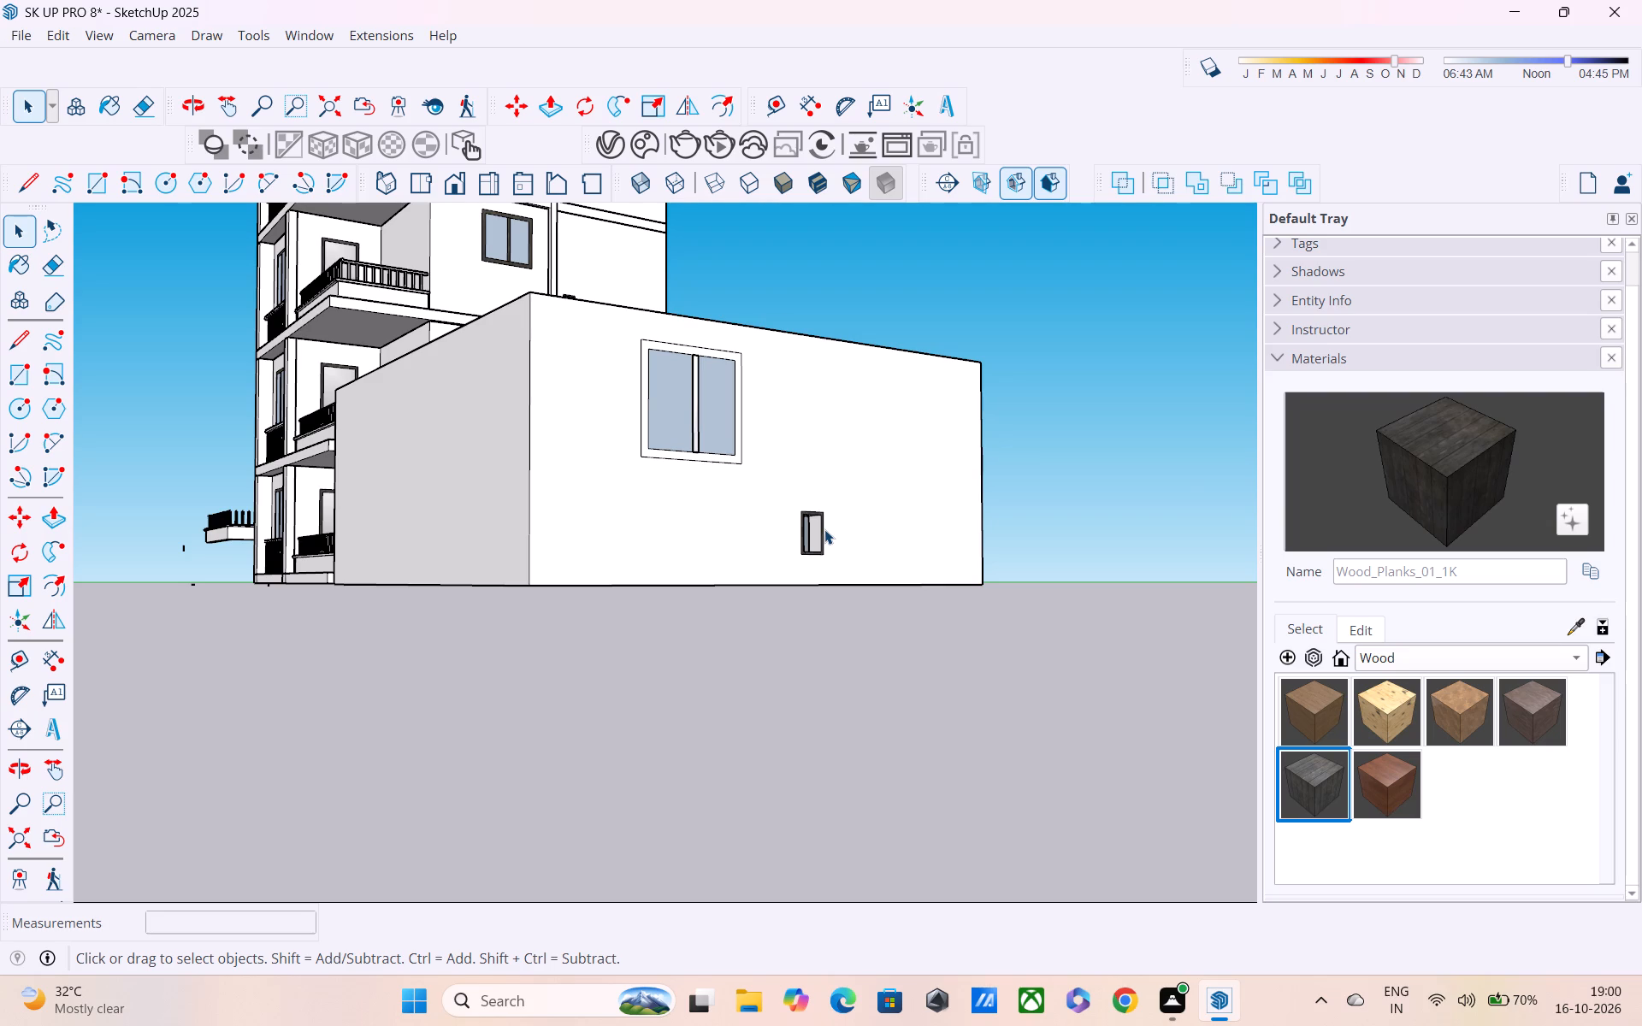
middle_click_drag(777, 493, 713, 575)
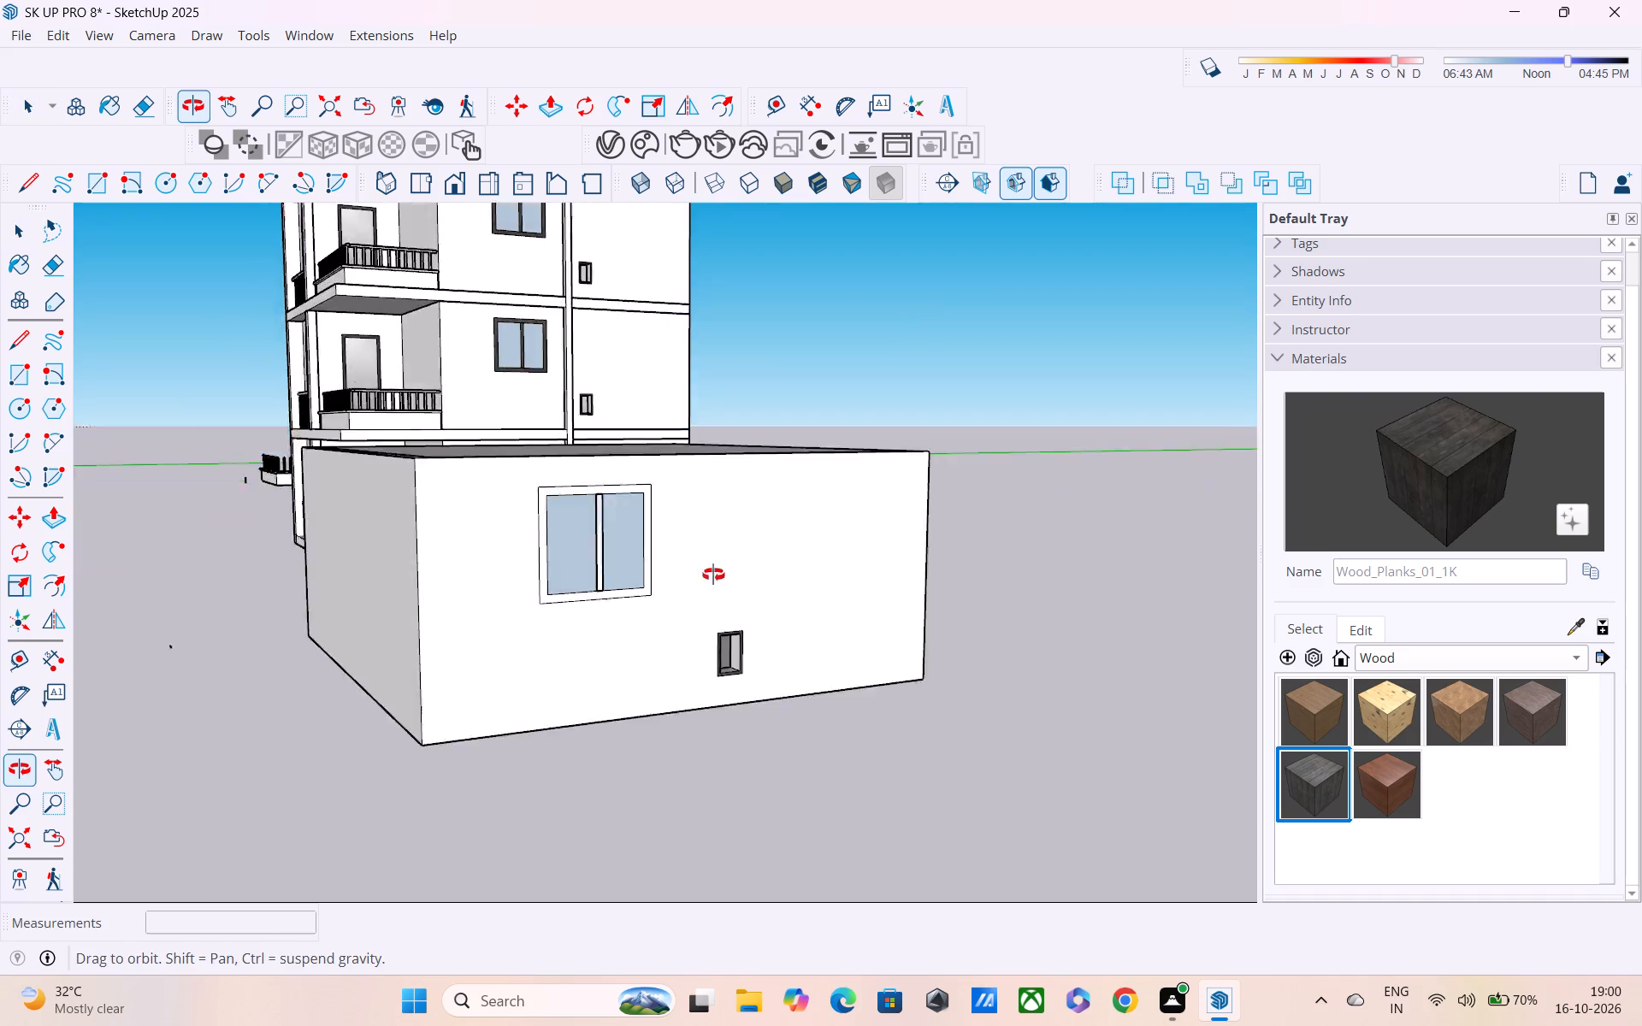
middle_click_drag(713, 575, 636, 565)
scroll(645, 566, "up", 4)
middle_click_drag(502, 666, 758, 492)
scroll(758, 492, "up", 1)
scroll(748, 514, "down", 6)
middle_click_drag(647, 603, 711, 677)
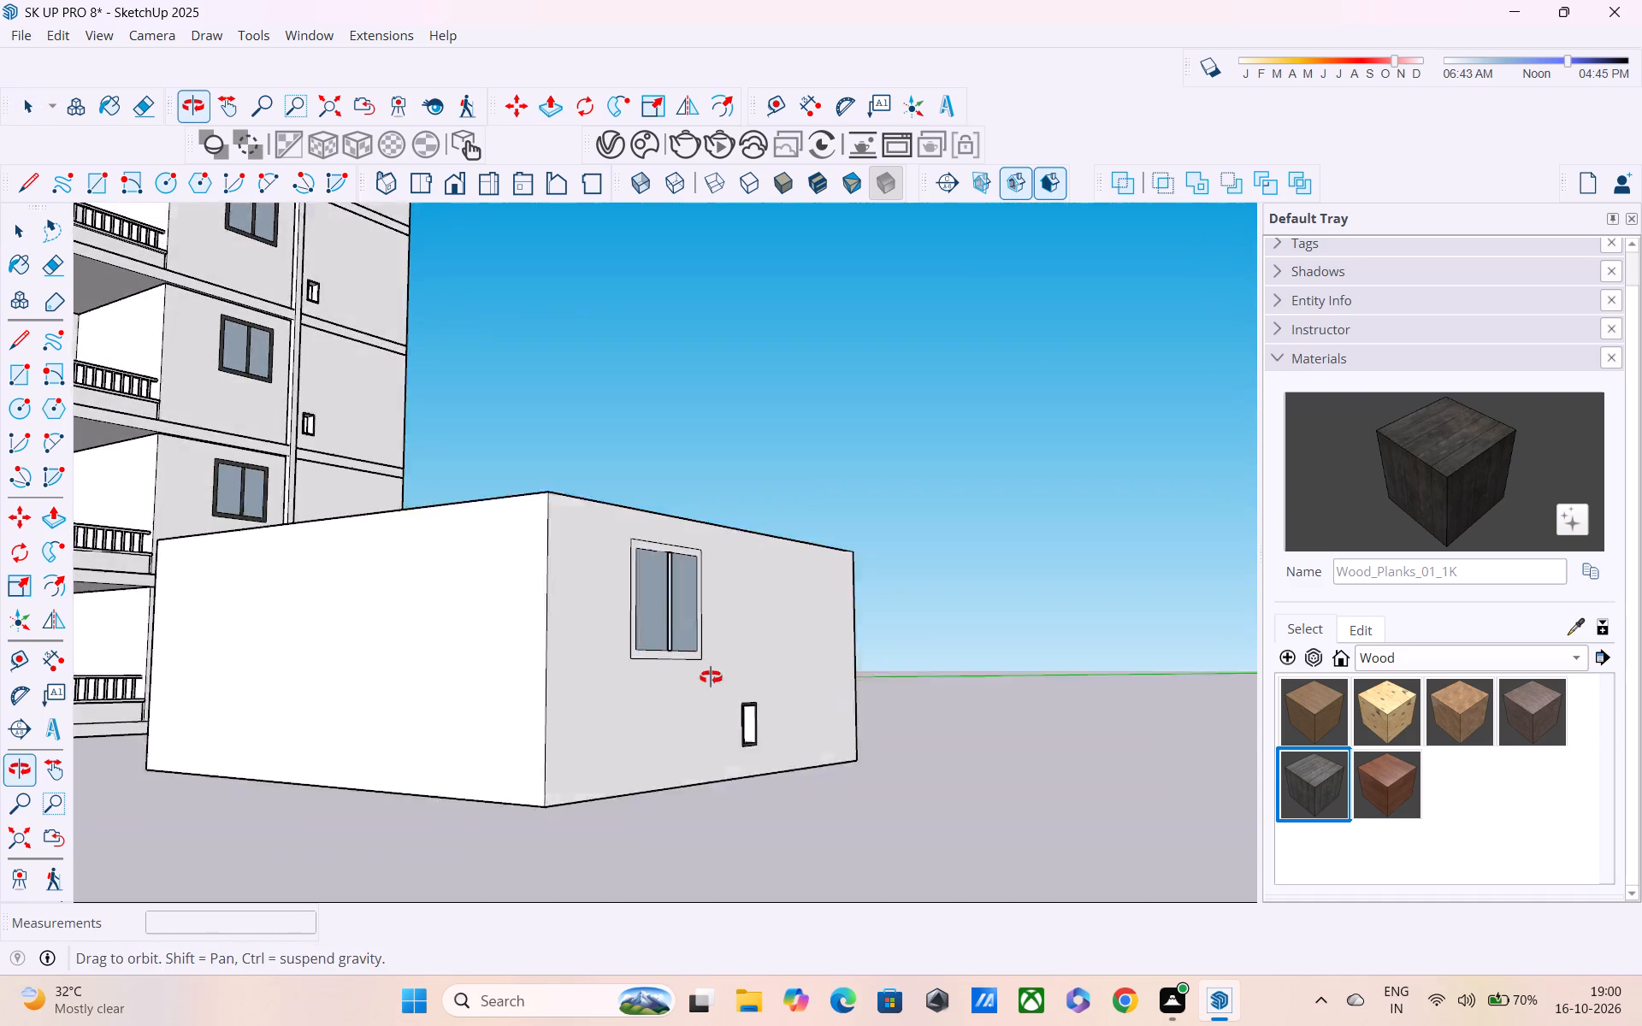
middle_click_drag(711, 677, 713, 679)
scroll(659, 636, "up", 5)
middle_click_drag(656, 631, 833, 722)
middle_click_drag(674, 552, 725, 721)
scroll(590, 602, "up", 5)
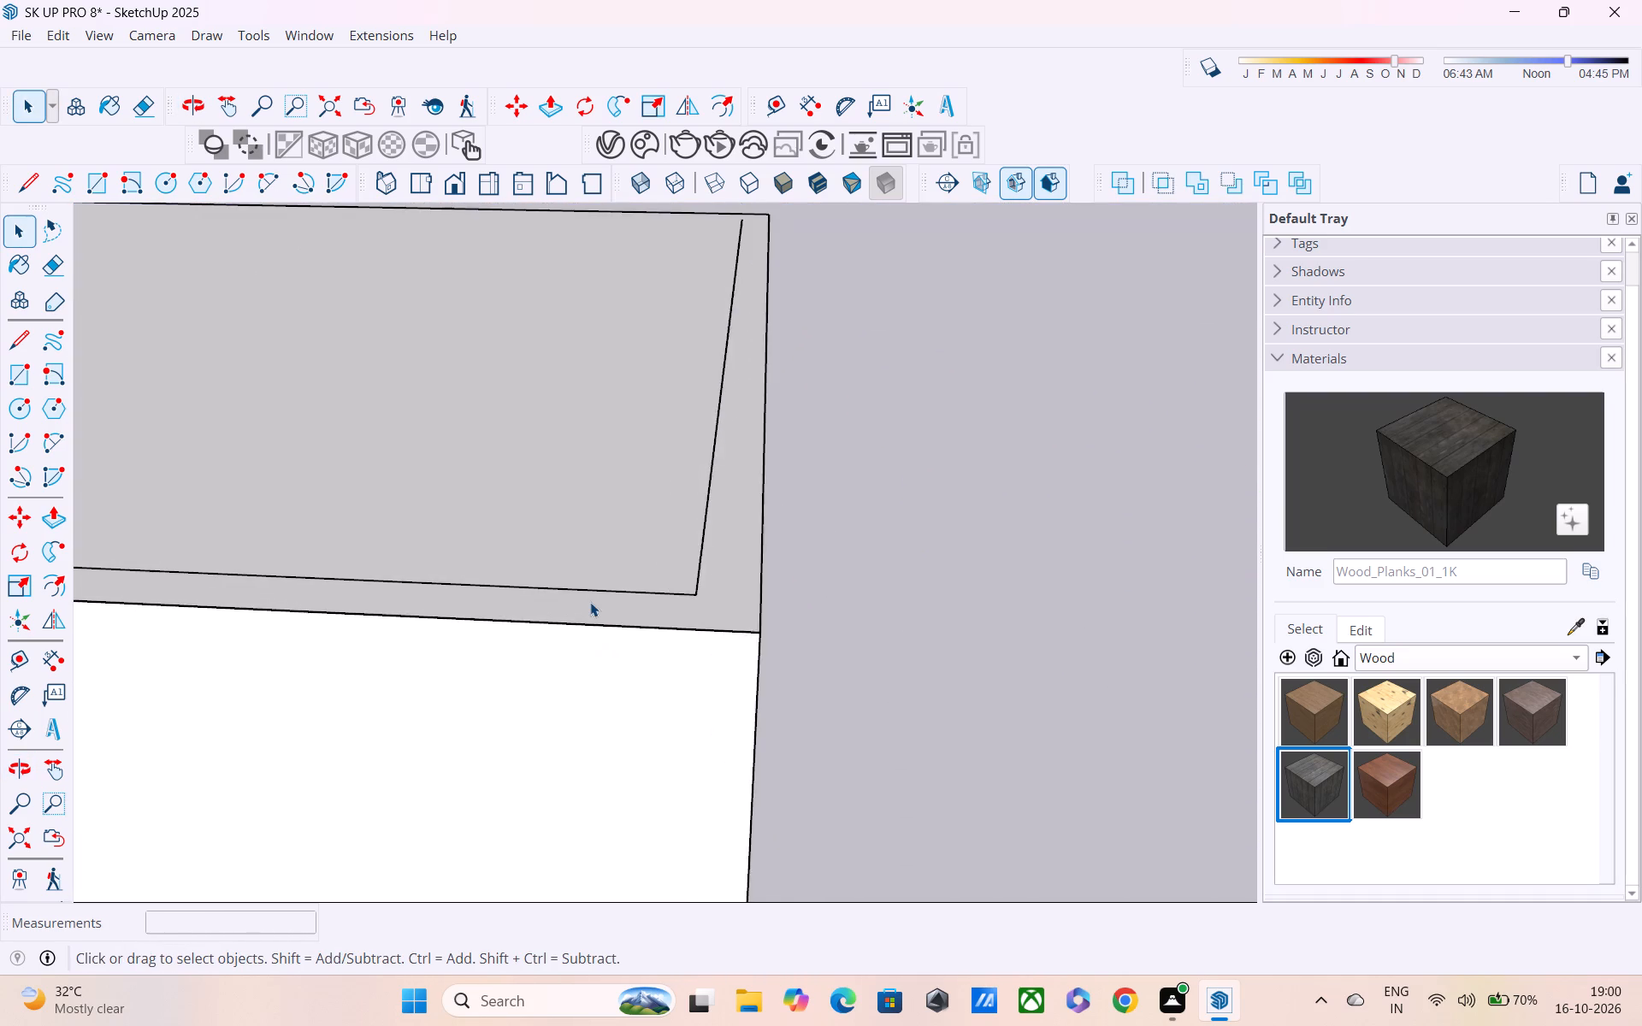
scroll(590, 601, "down", 10)
middle_click_drag(607, 632, 673, 565)
scroll(674, 563, "down", 4)
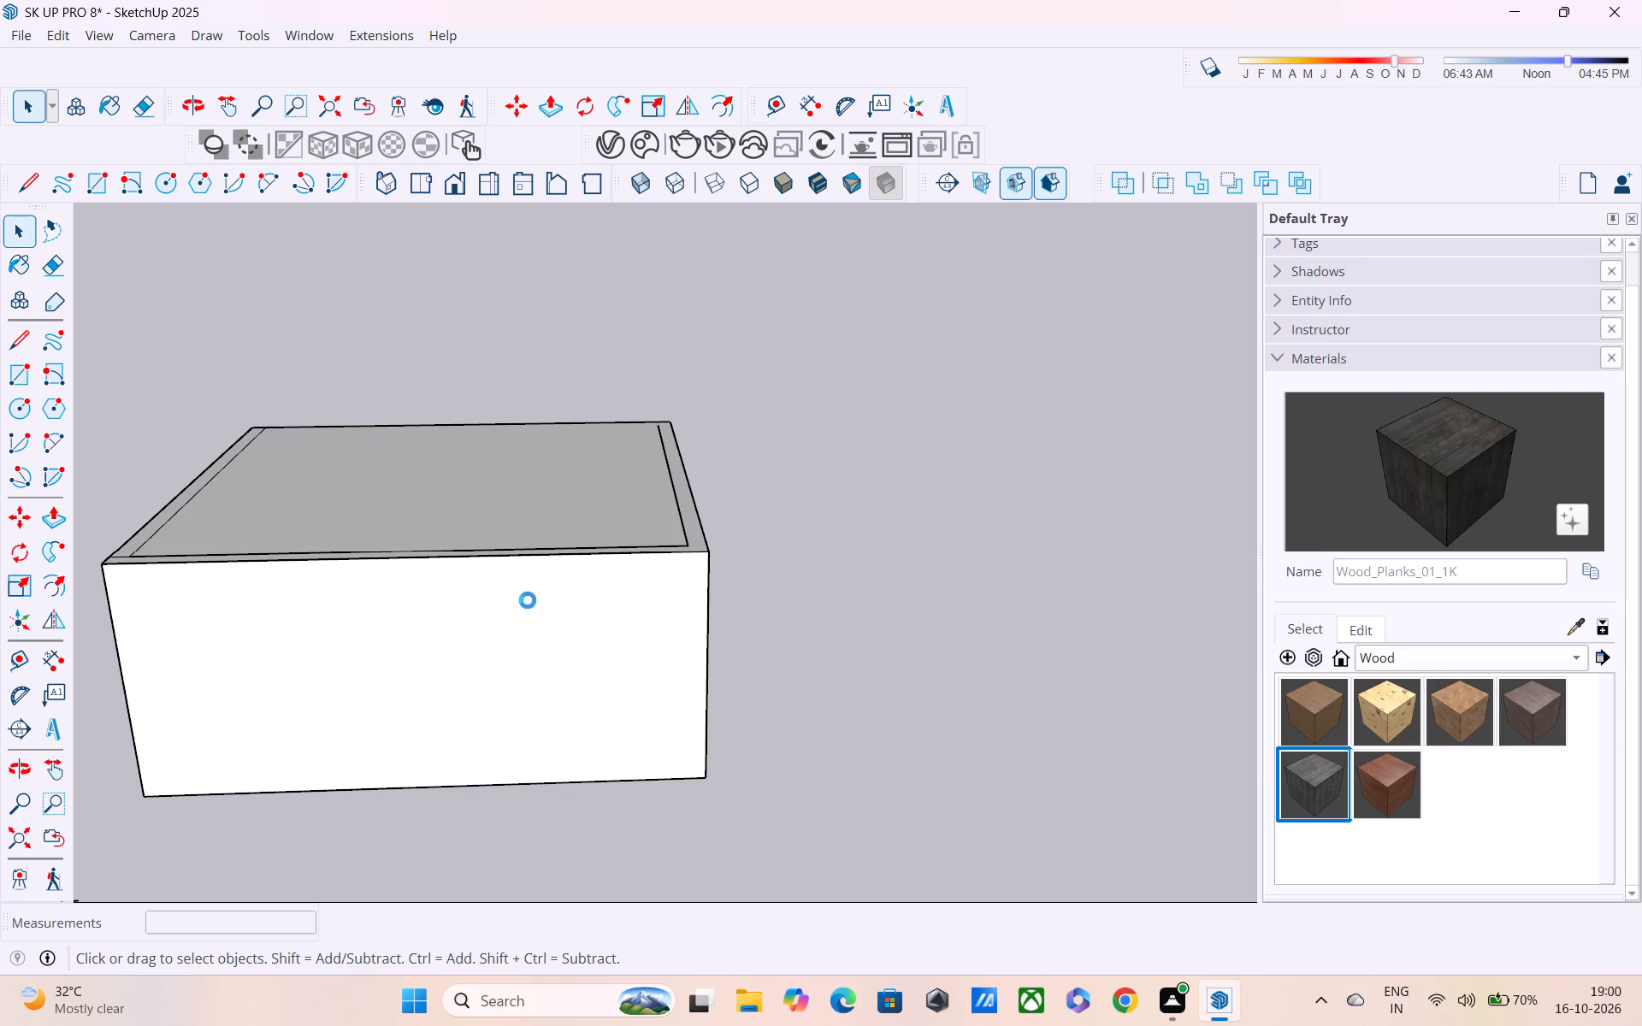
middle_click_drag(502, 622, 541, 528, "shift")
key("space")
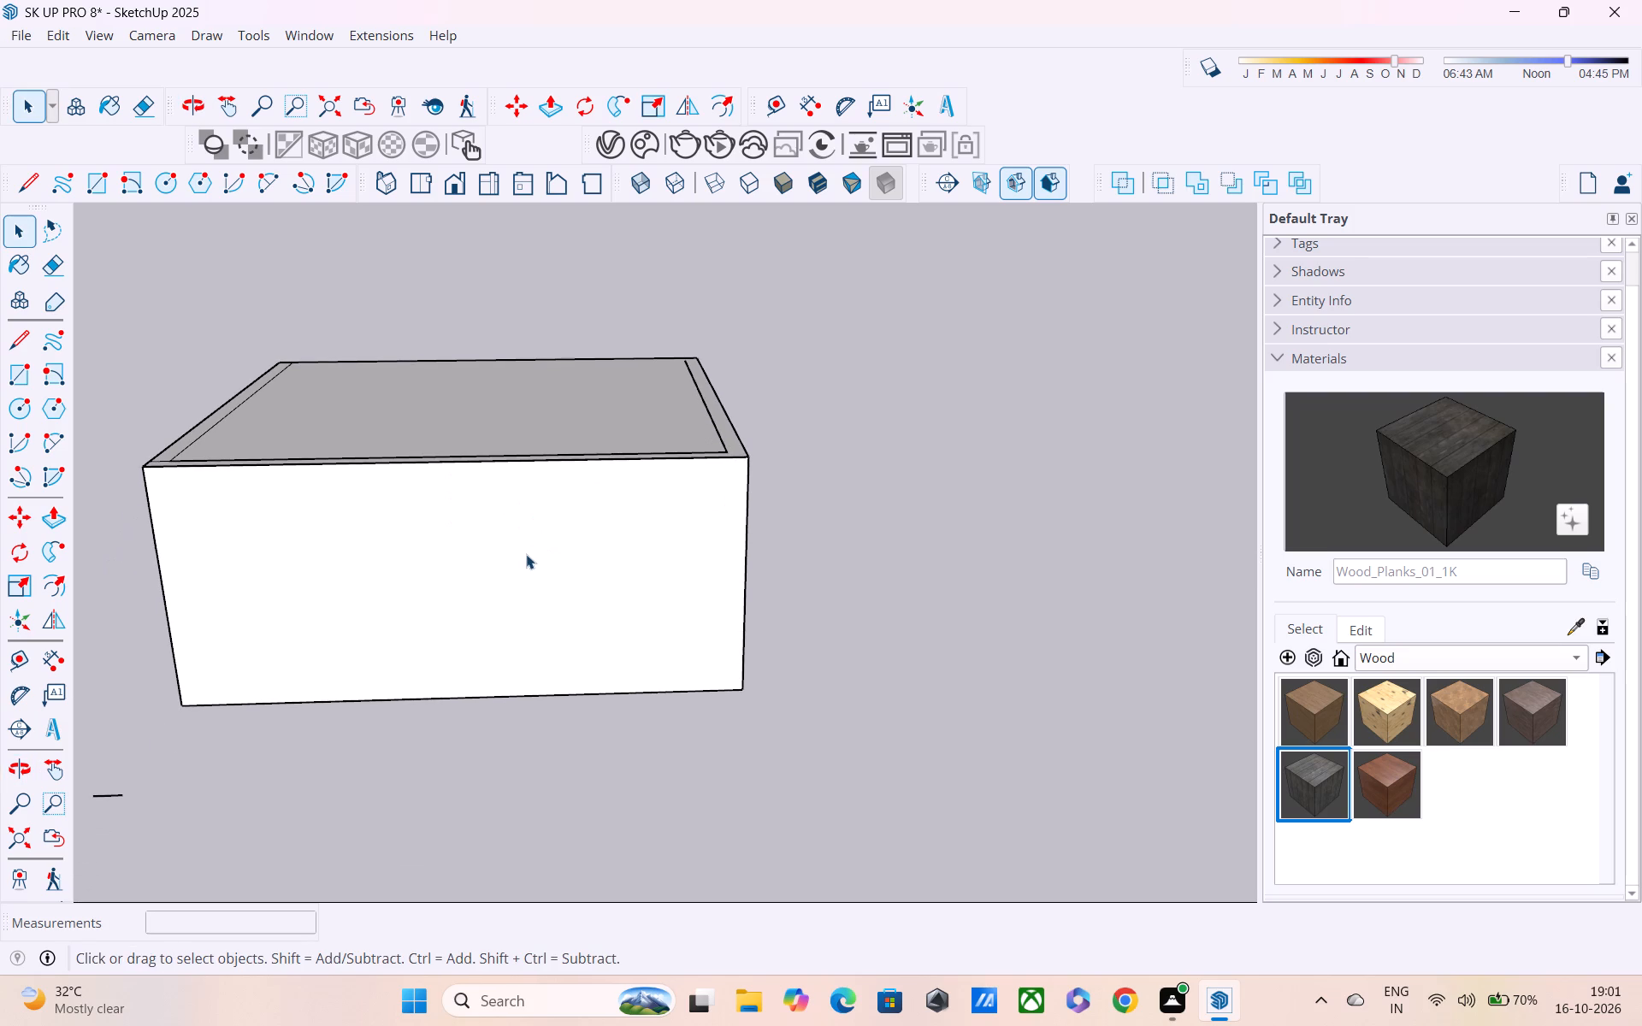
Open the main-room body for editing and draw two full-height 10' vertical lines, 9" apart, near the middle of the blank wall.
double_click(507, 589)
key("l")
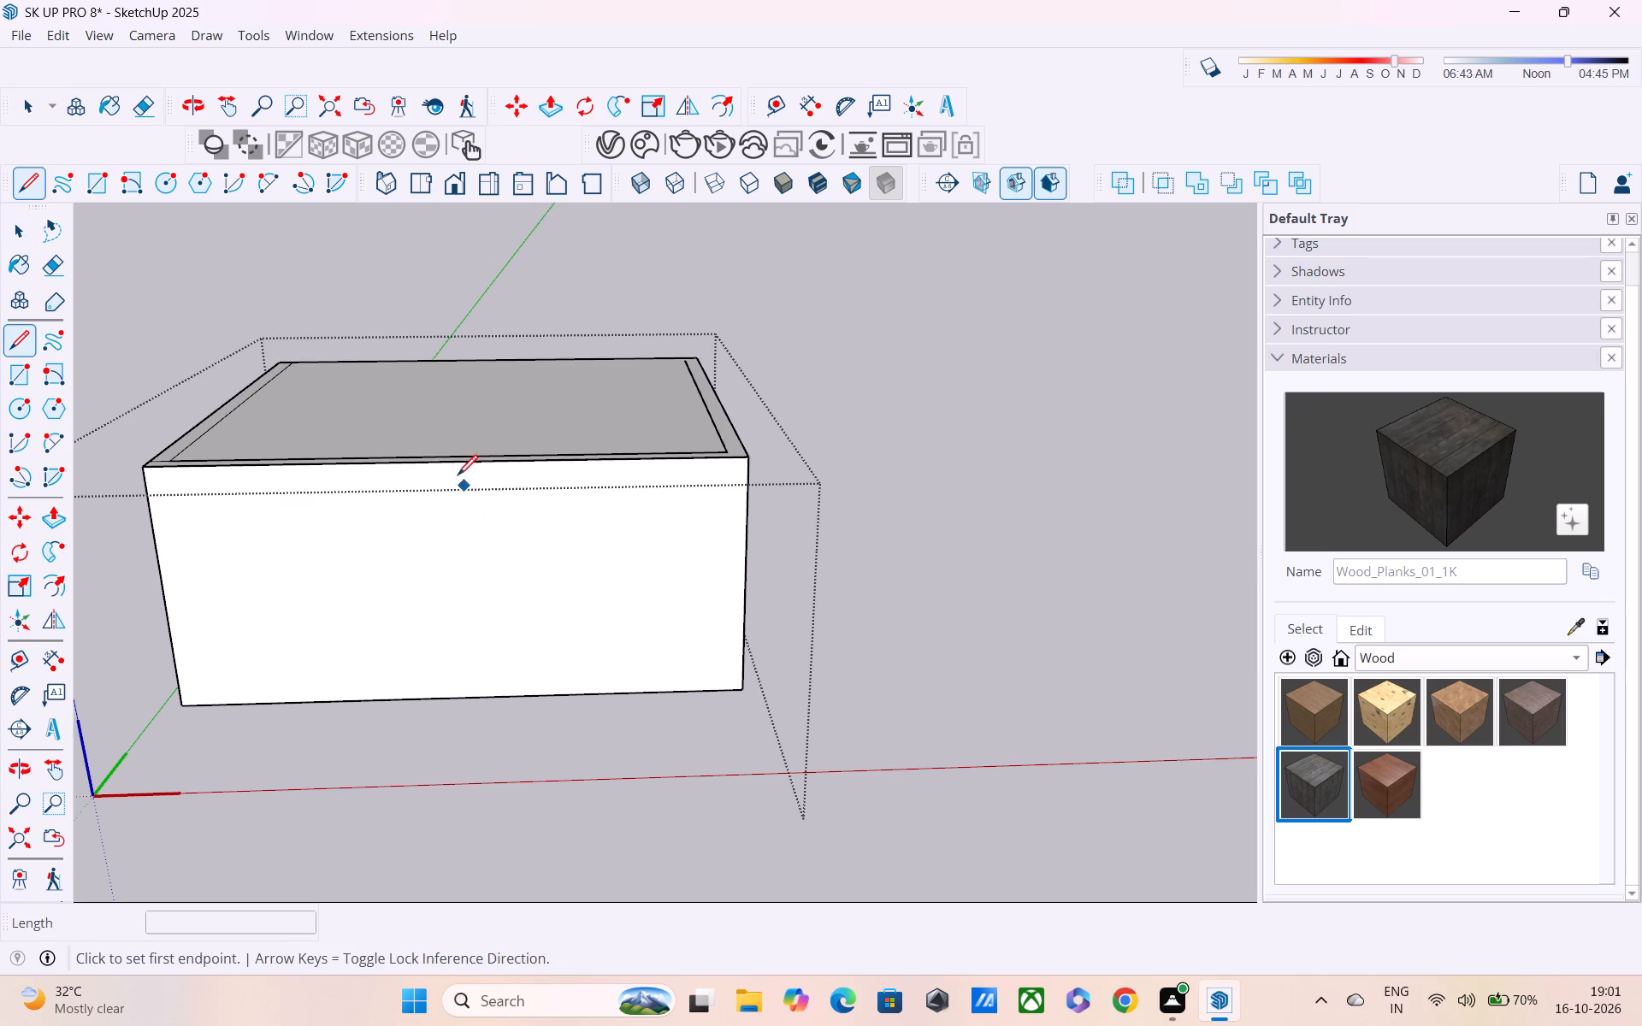
left_click(432, 468)
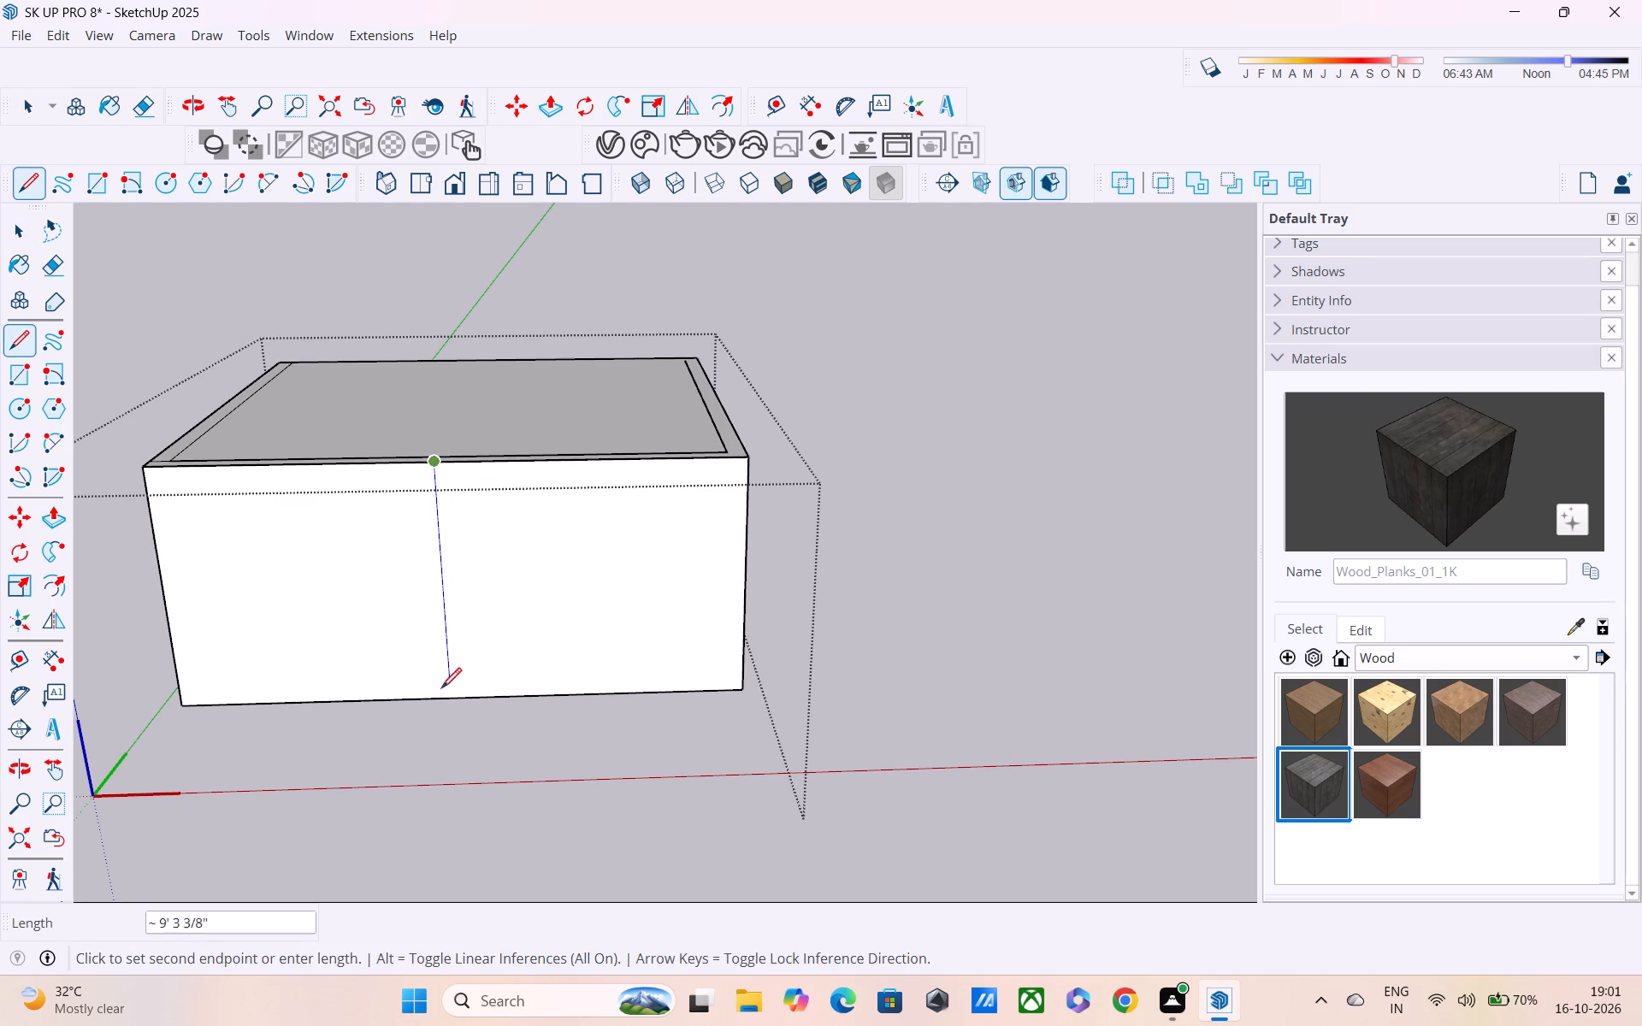
left_click(442, 705)
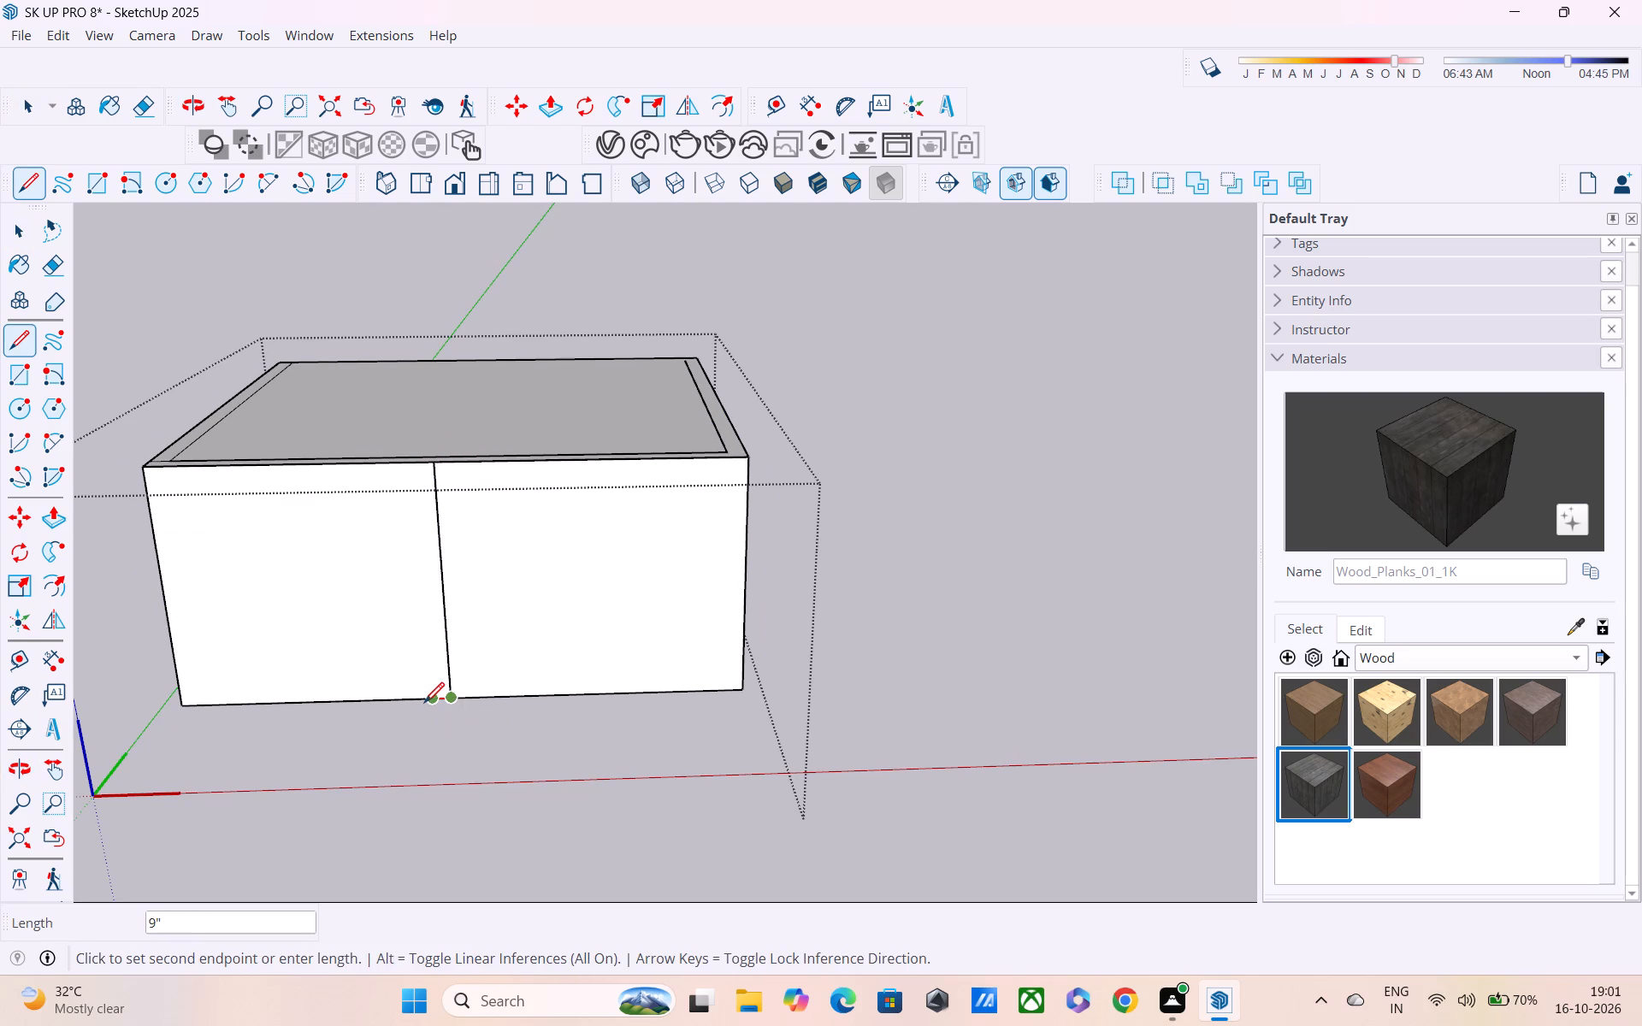
scroll(433, 698, "up", 2)
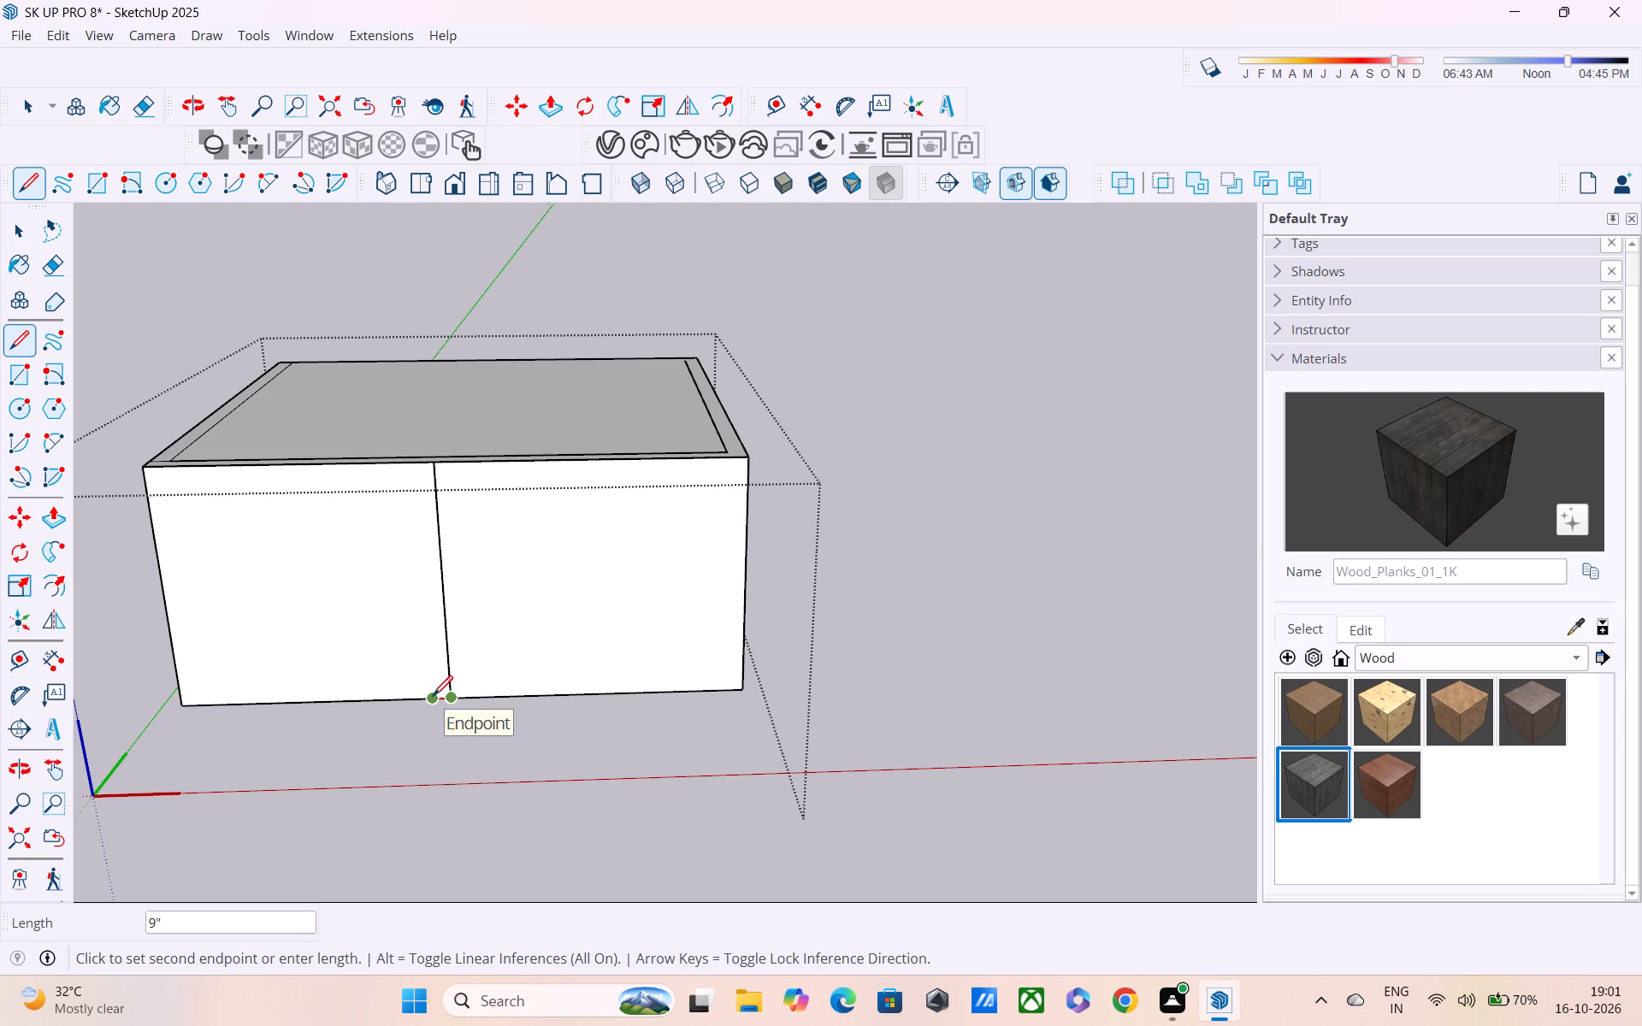
scroll(433, 698, "up", 2)
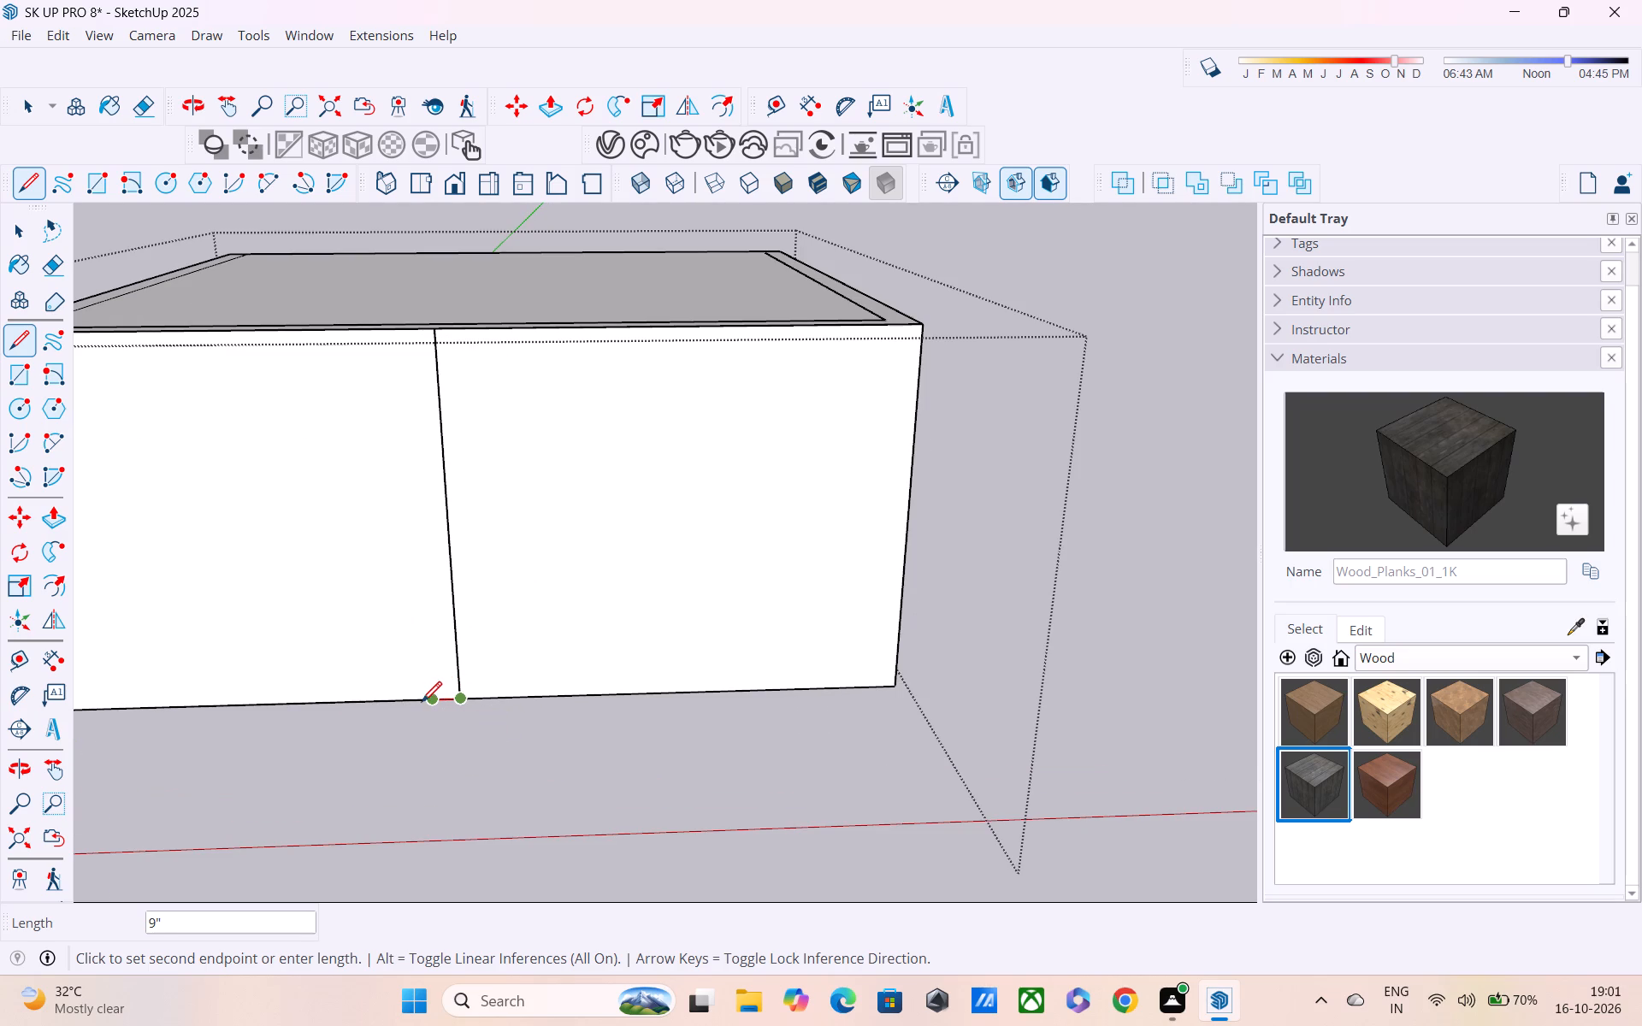
left_click(419, 704)
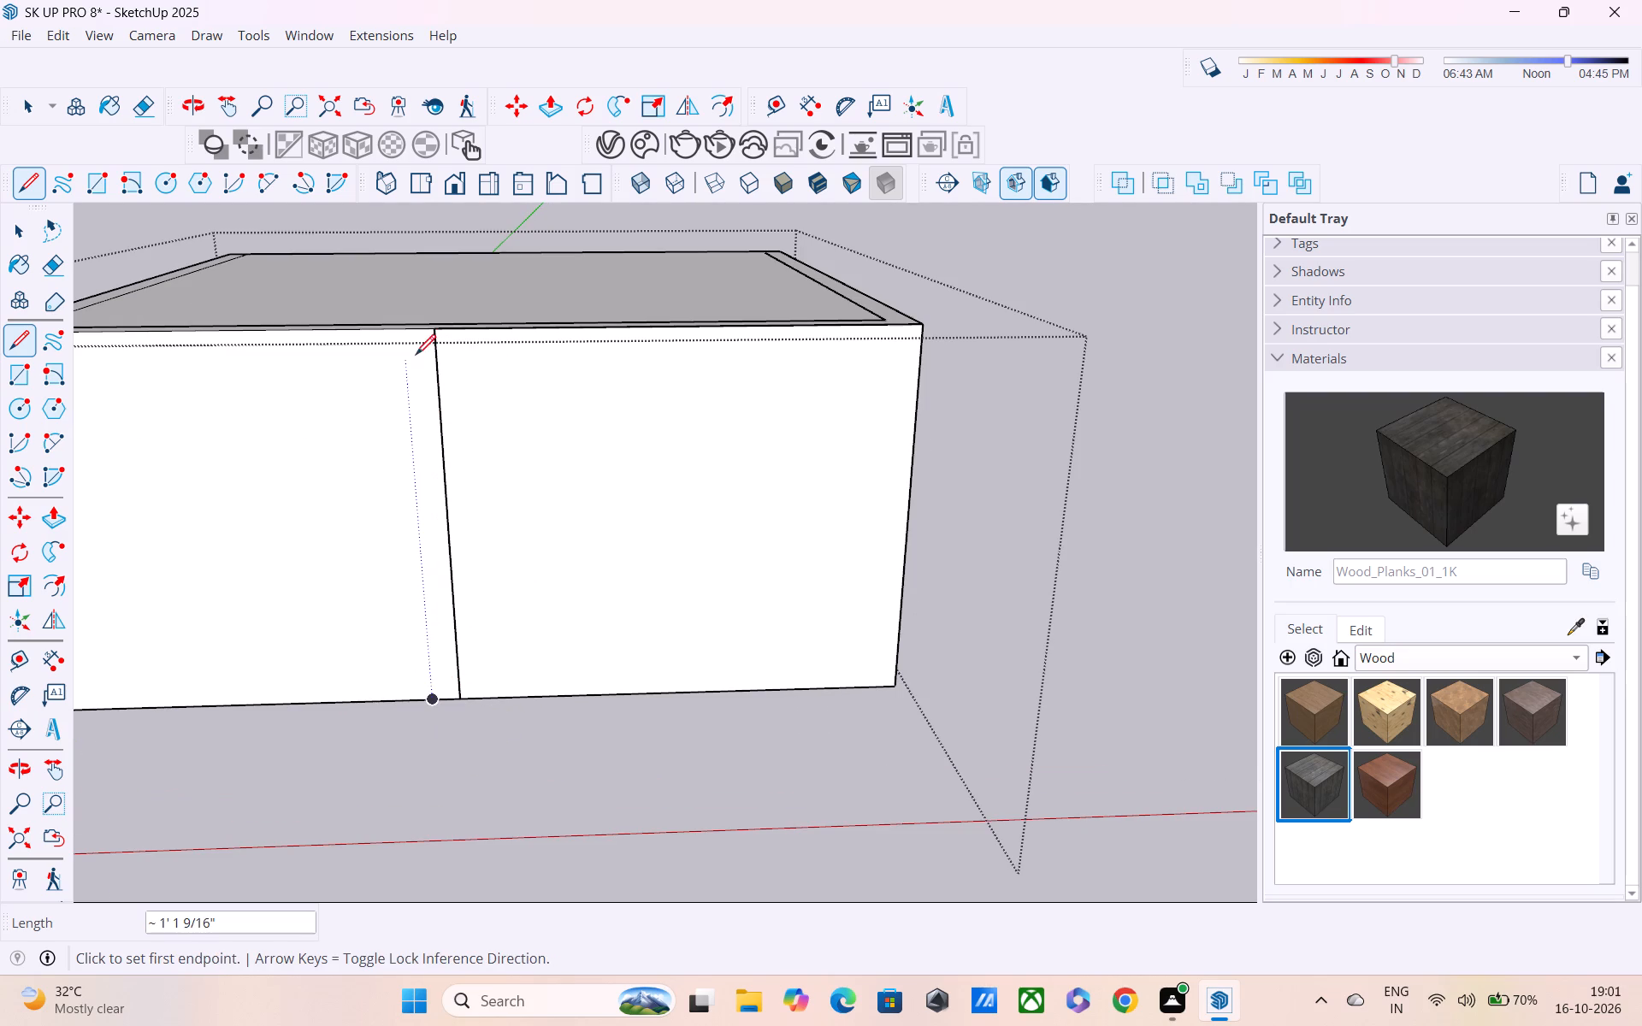
left_click(410, 331)
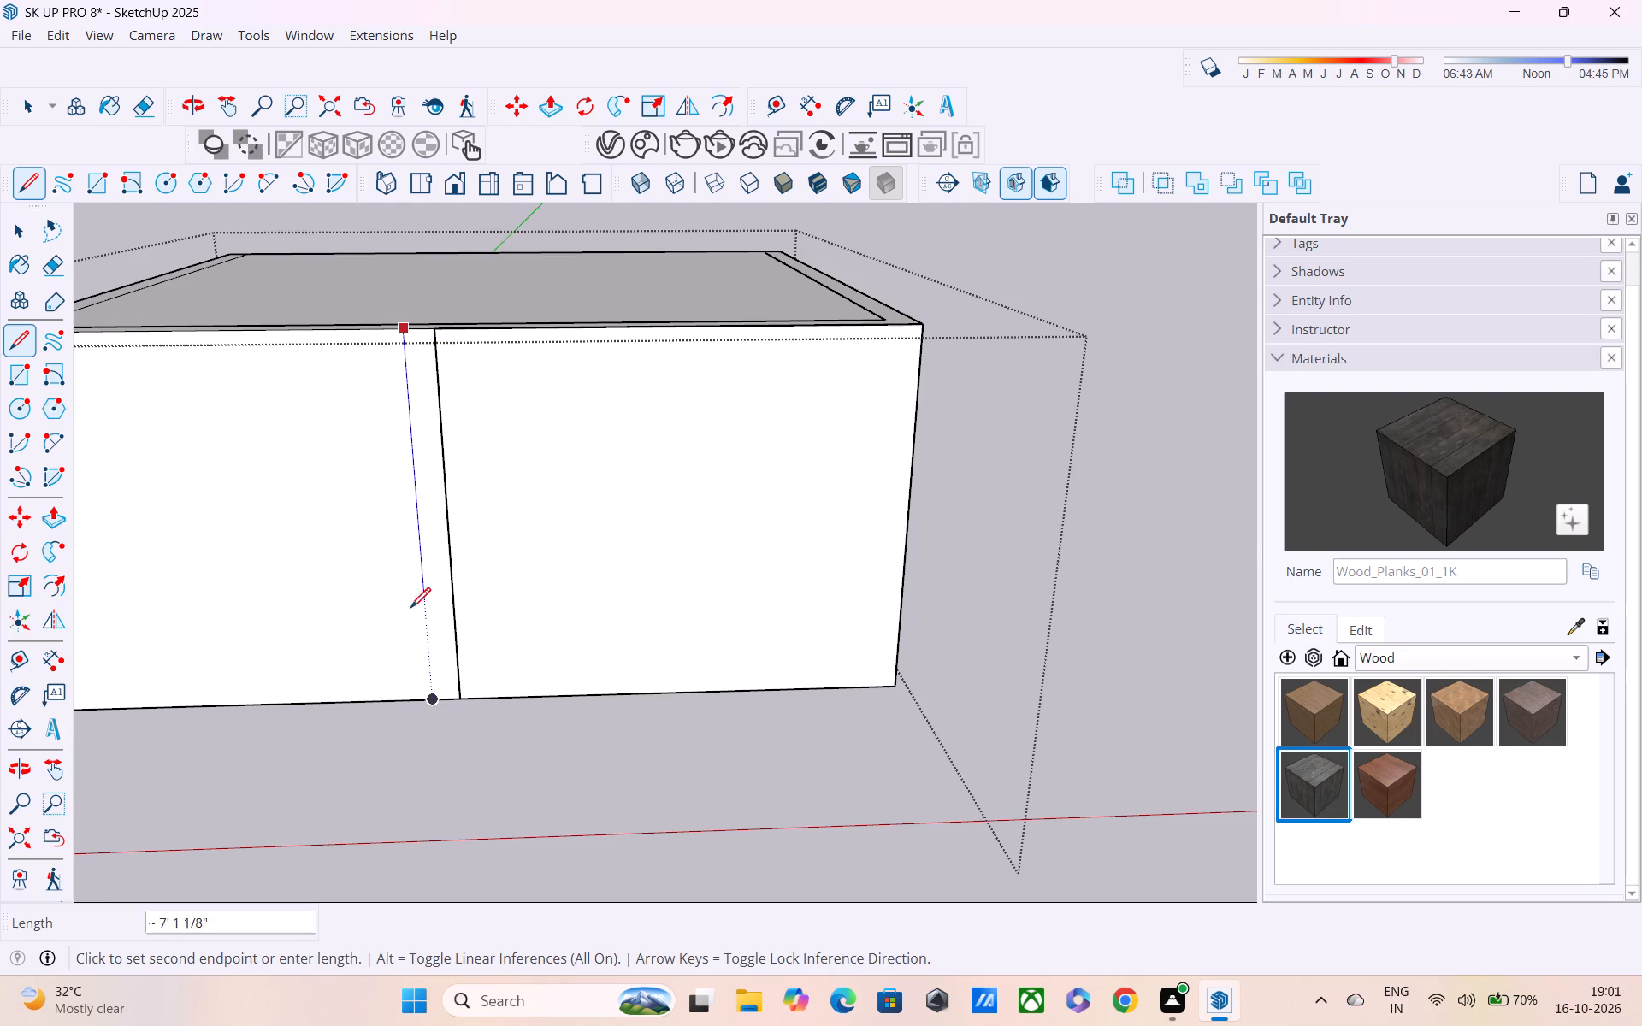
left_click(433, 699)
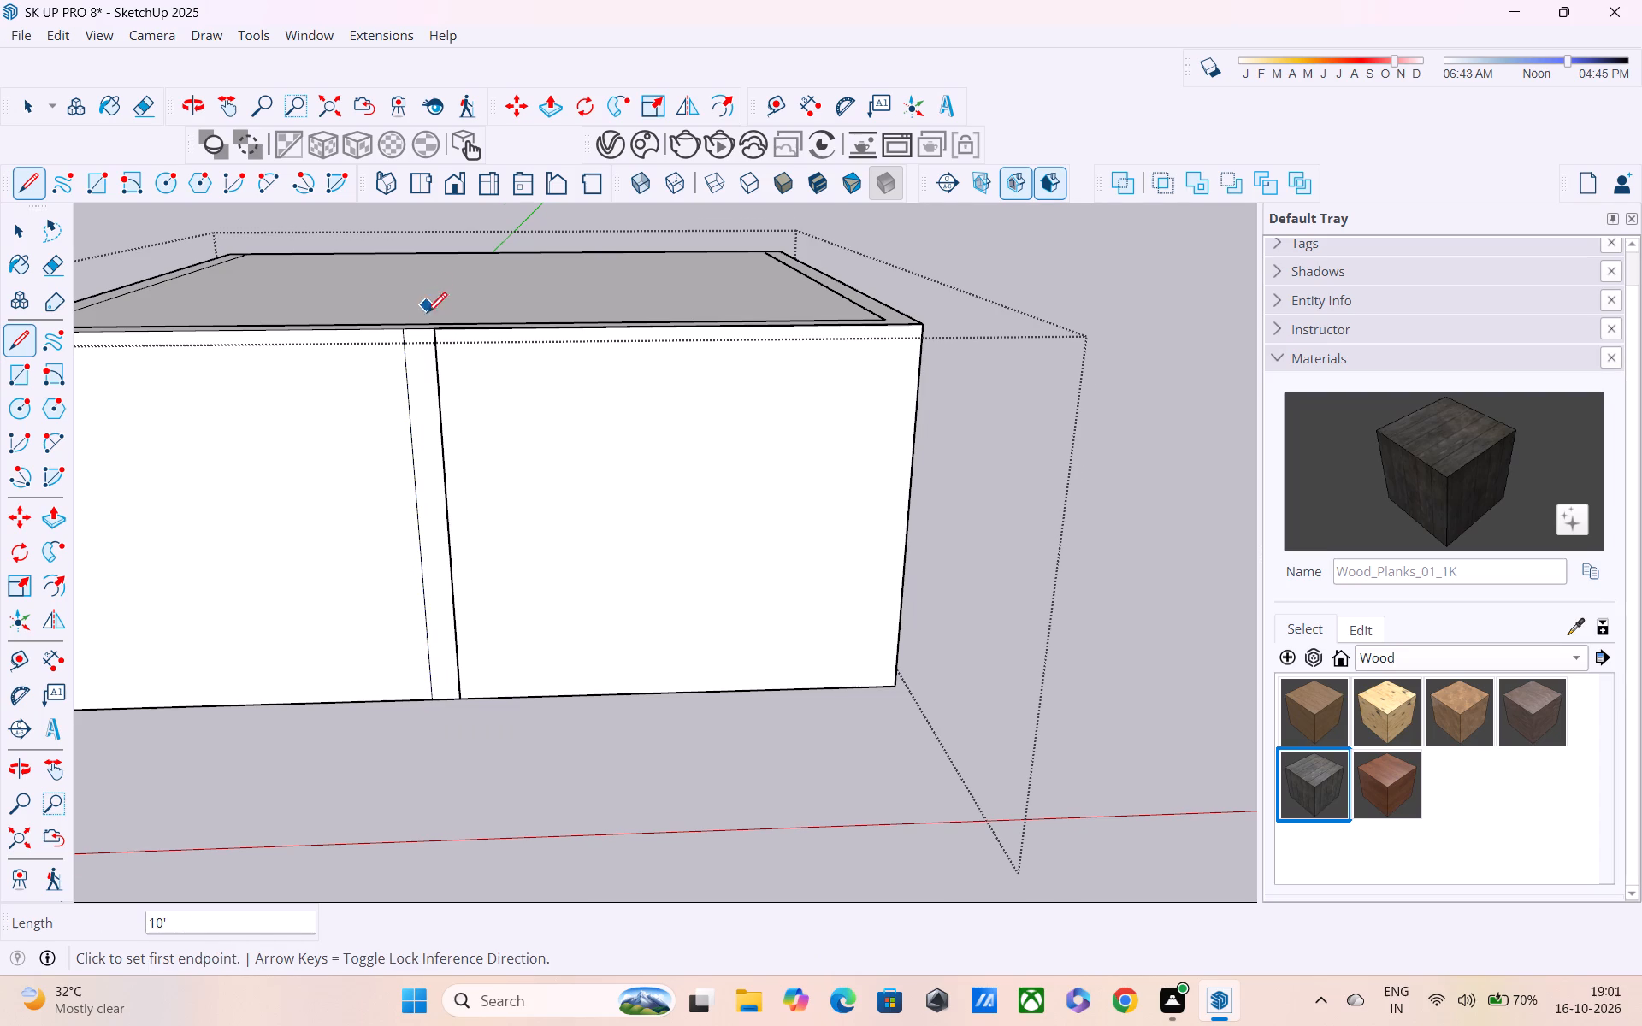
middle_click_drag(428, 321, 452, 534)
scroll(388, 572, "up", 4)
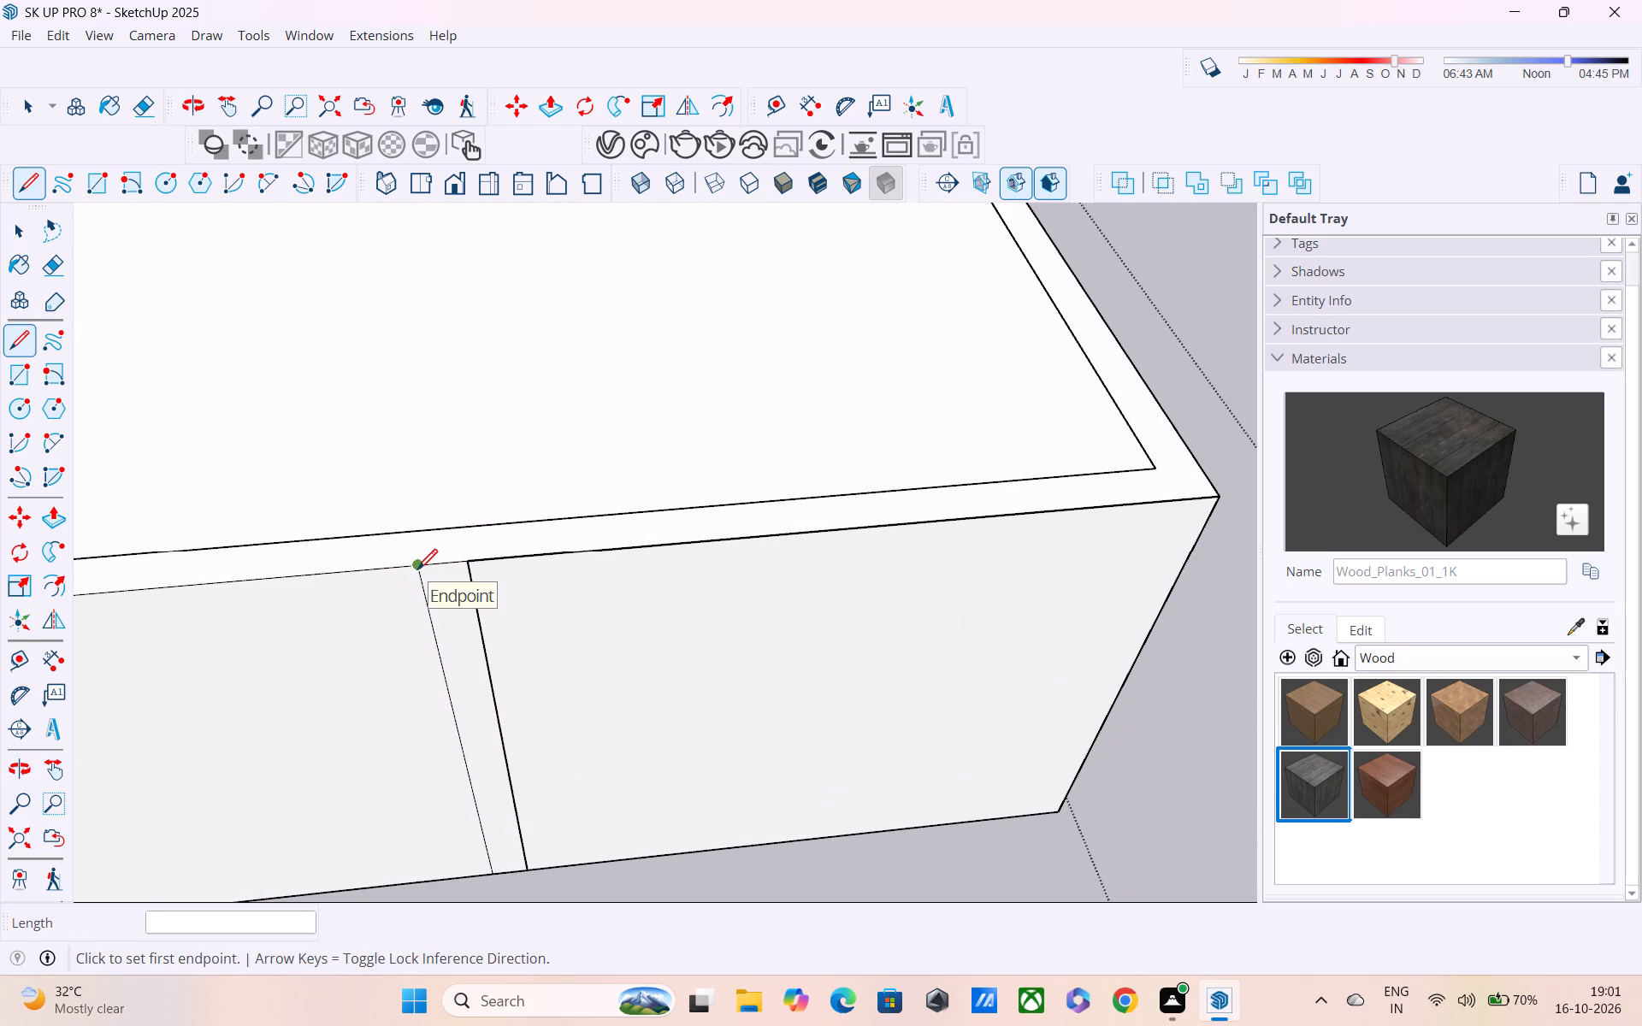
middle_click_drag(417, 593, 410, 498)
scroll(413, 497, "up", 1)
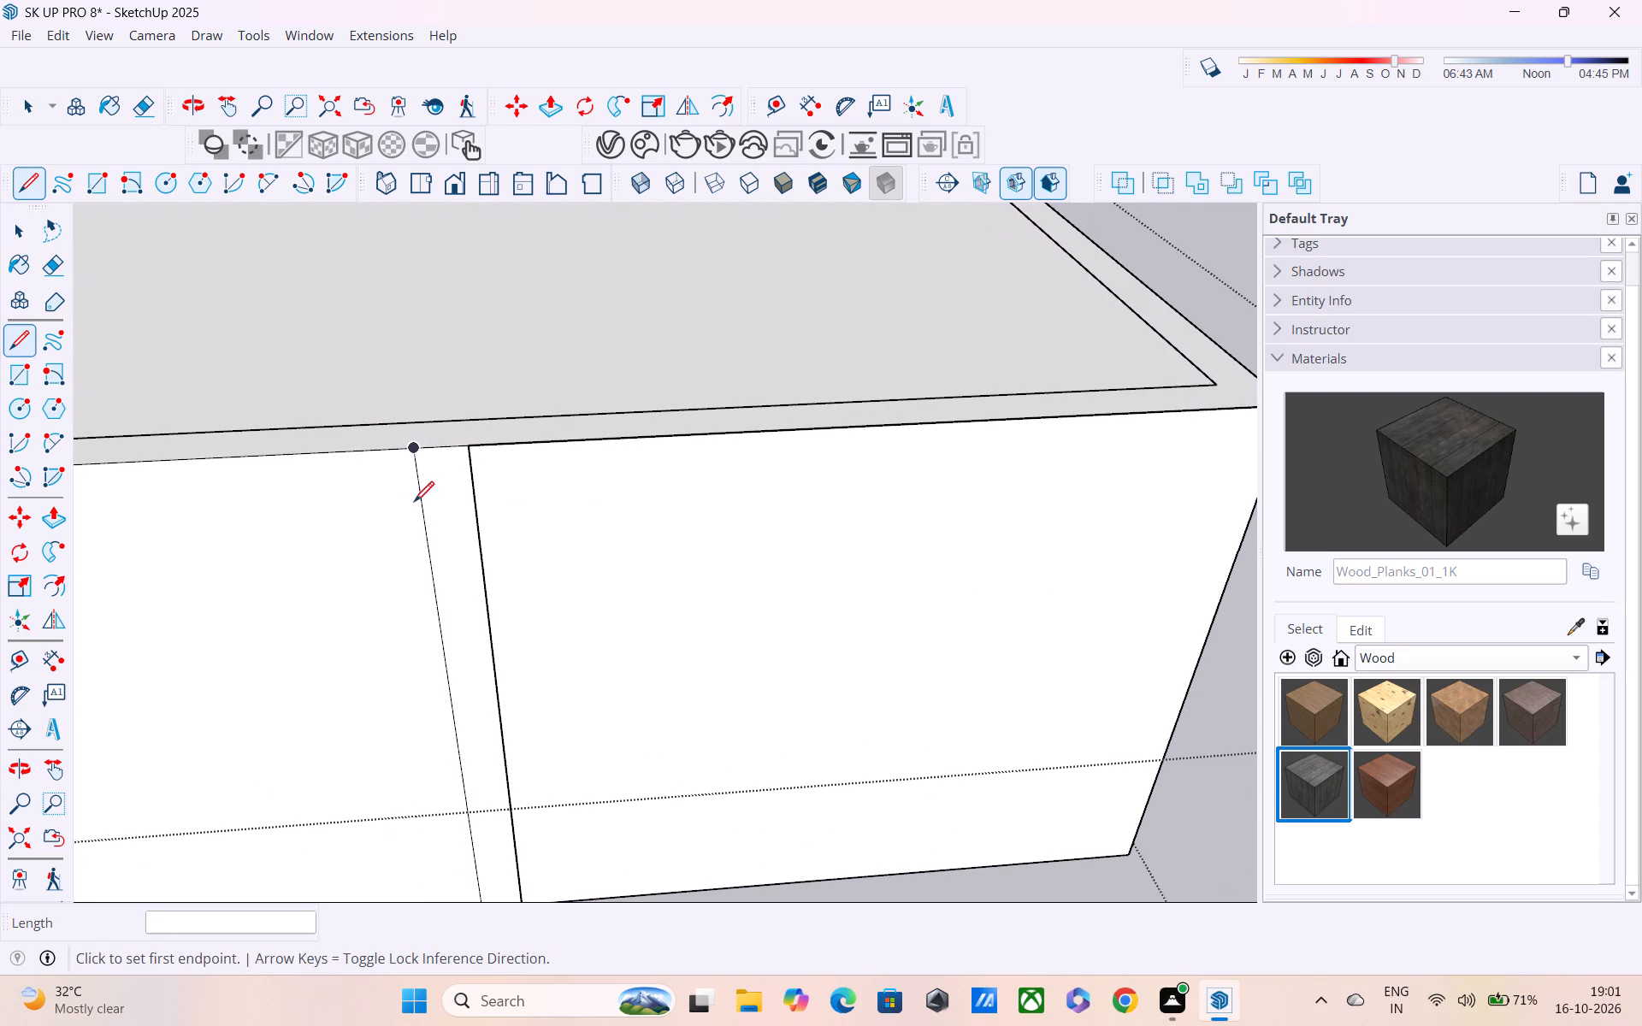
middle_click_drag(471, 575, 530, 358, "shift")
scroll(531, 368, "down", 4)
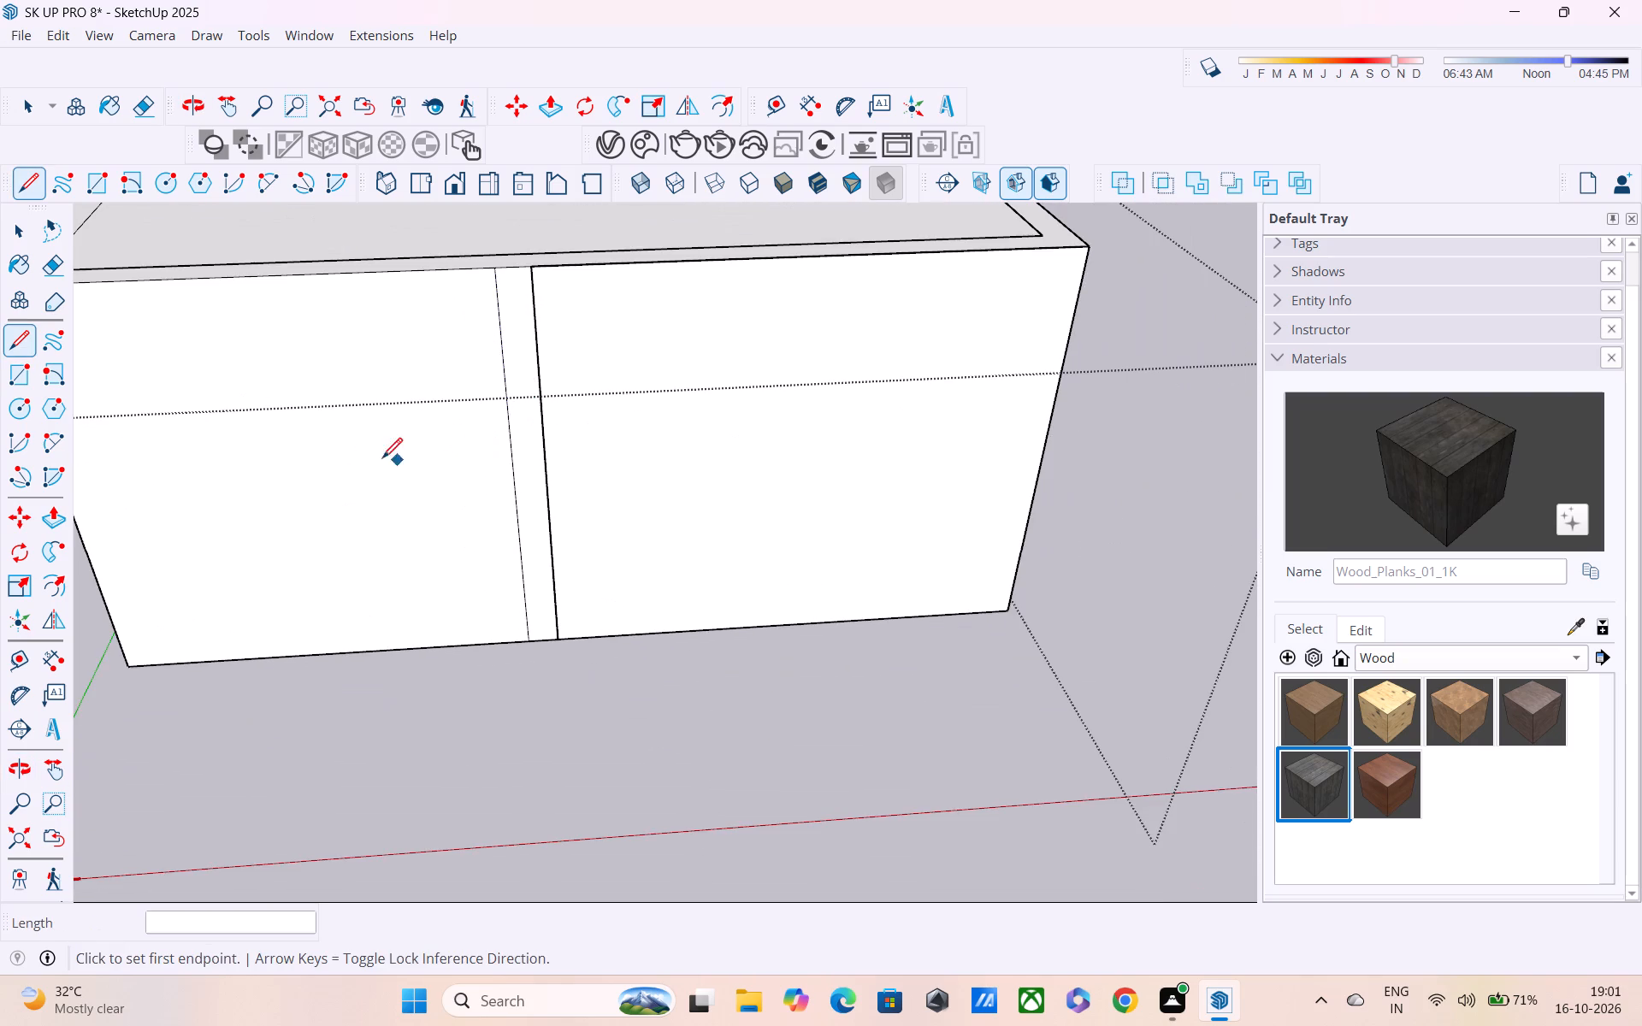
Draw a full-height vertical line on the blank wall, close to its corner nearest the model origin.
middle_click_drag(335, 464, 630, 676, "shift")
scroll(358, 588, "up", 3)
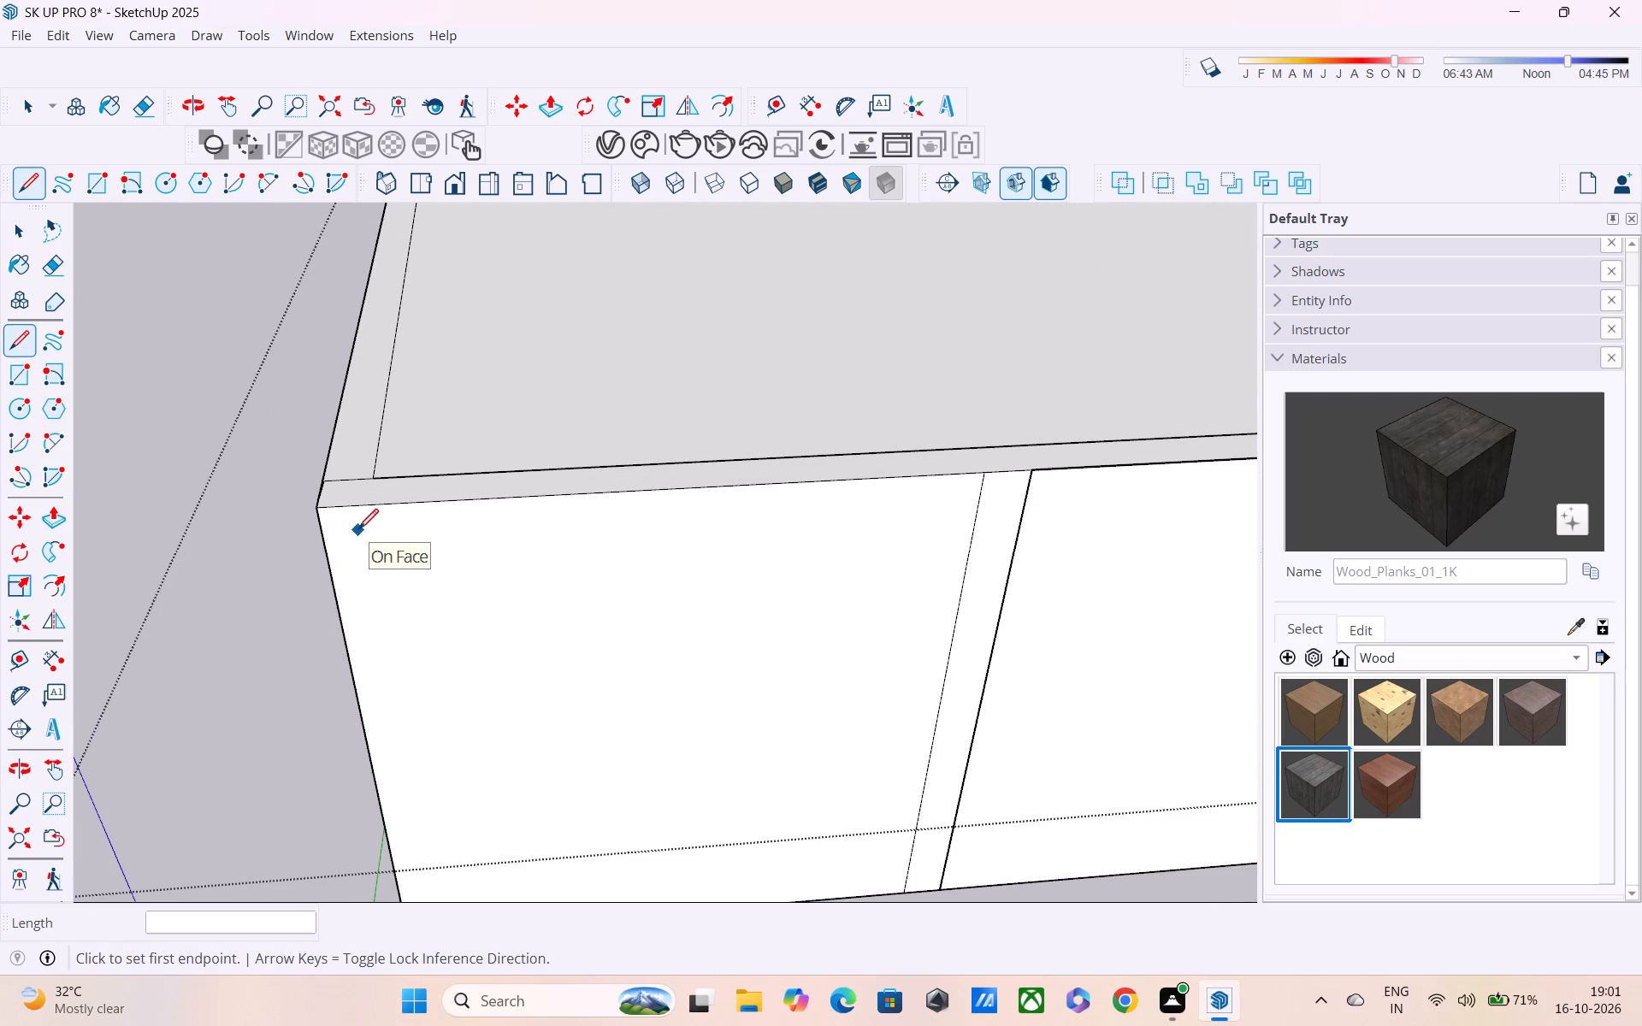
left_click(369, 510)
middle_click_drag(394, 661, 394, 235)
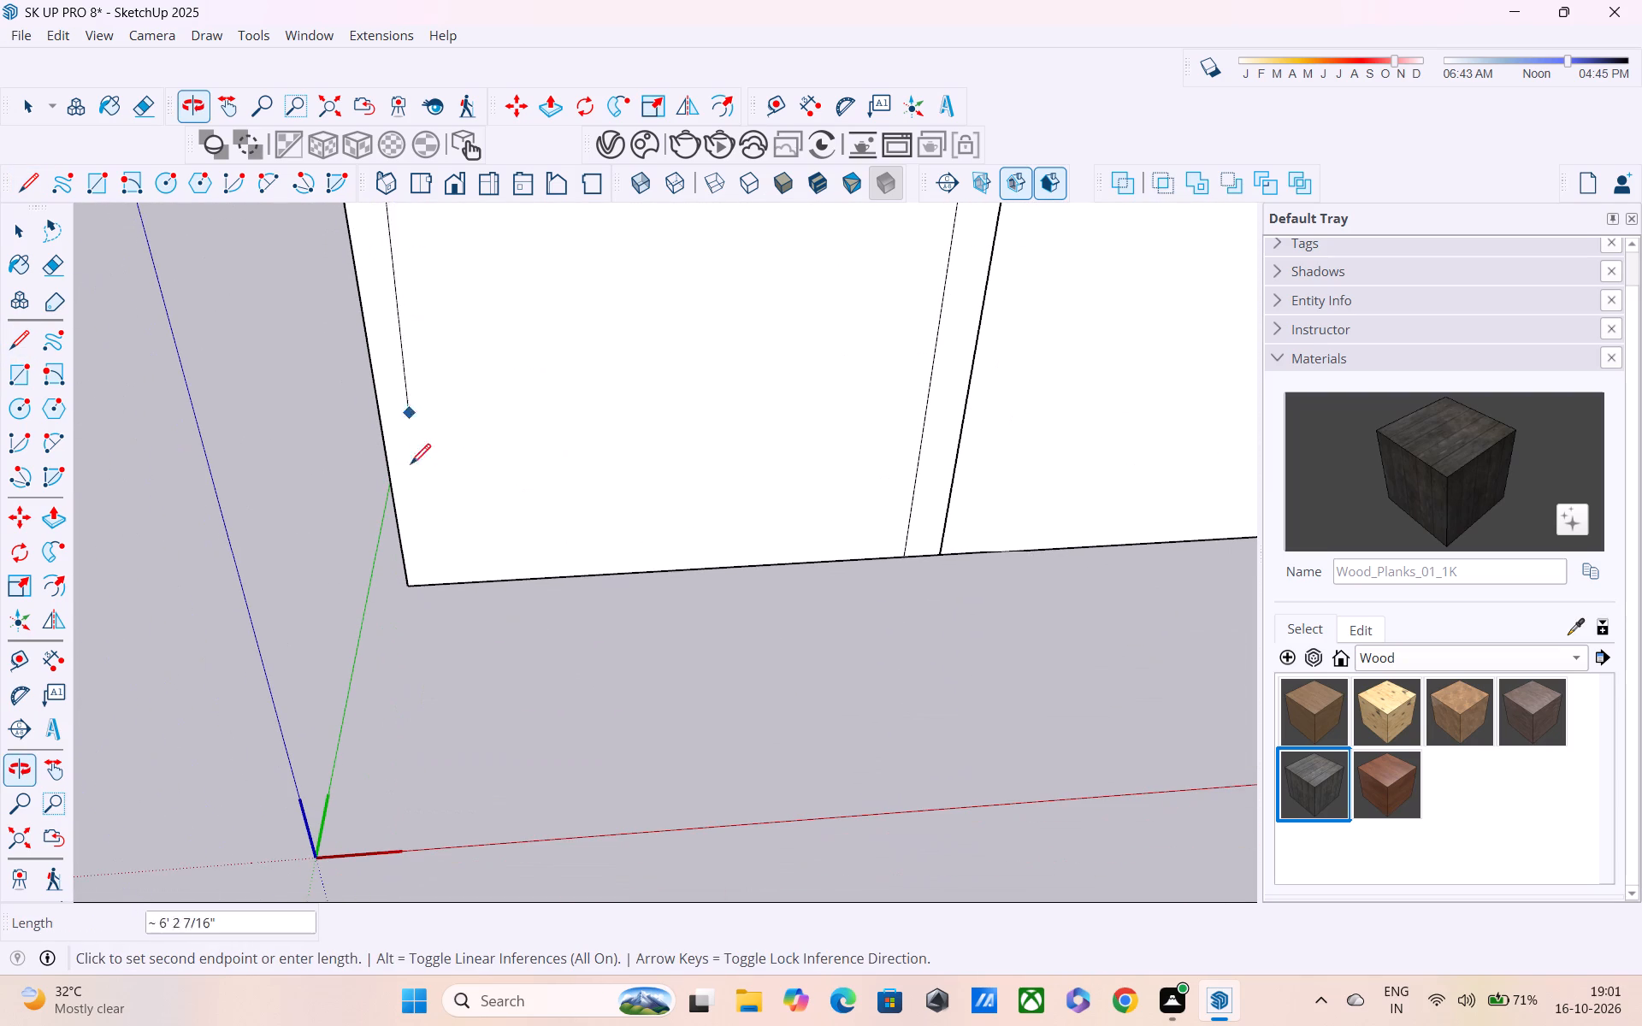
left_click(437, 582)
middle_click_drag(462, 557, 435, 763)
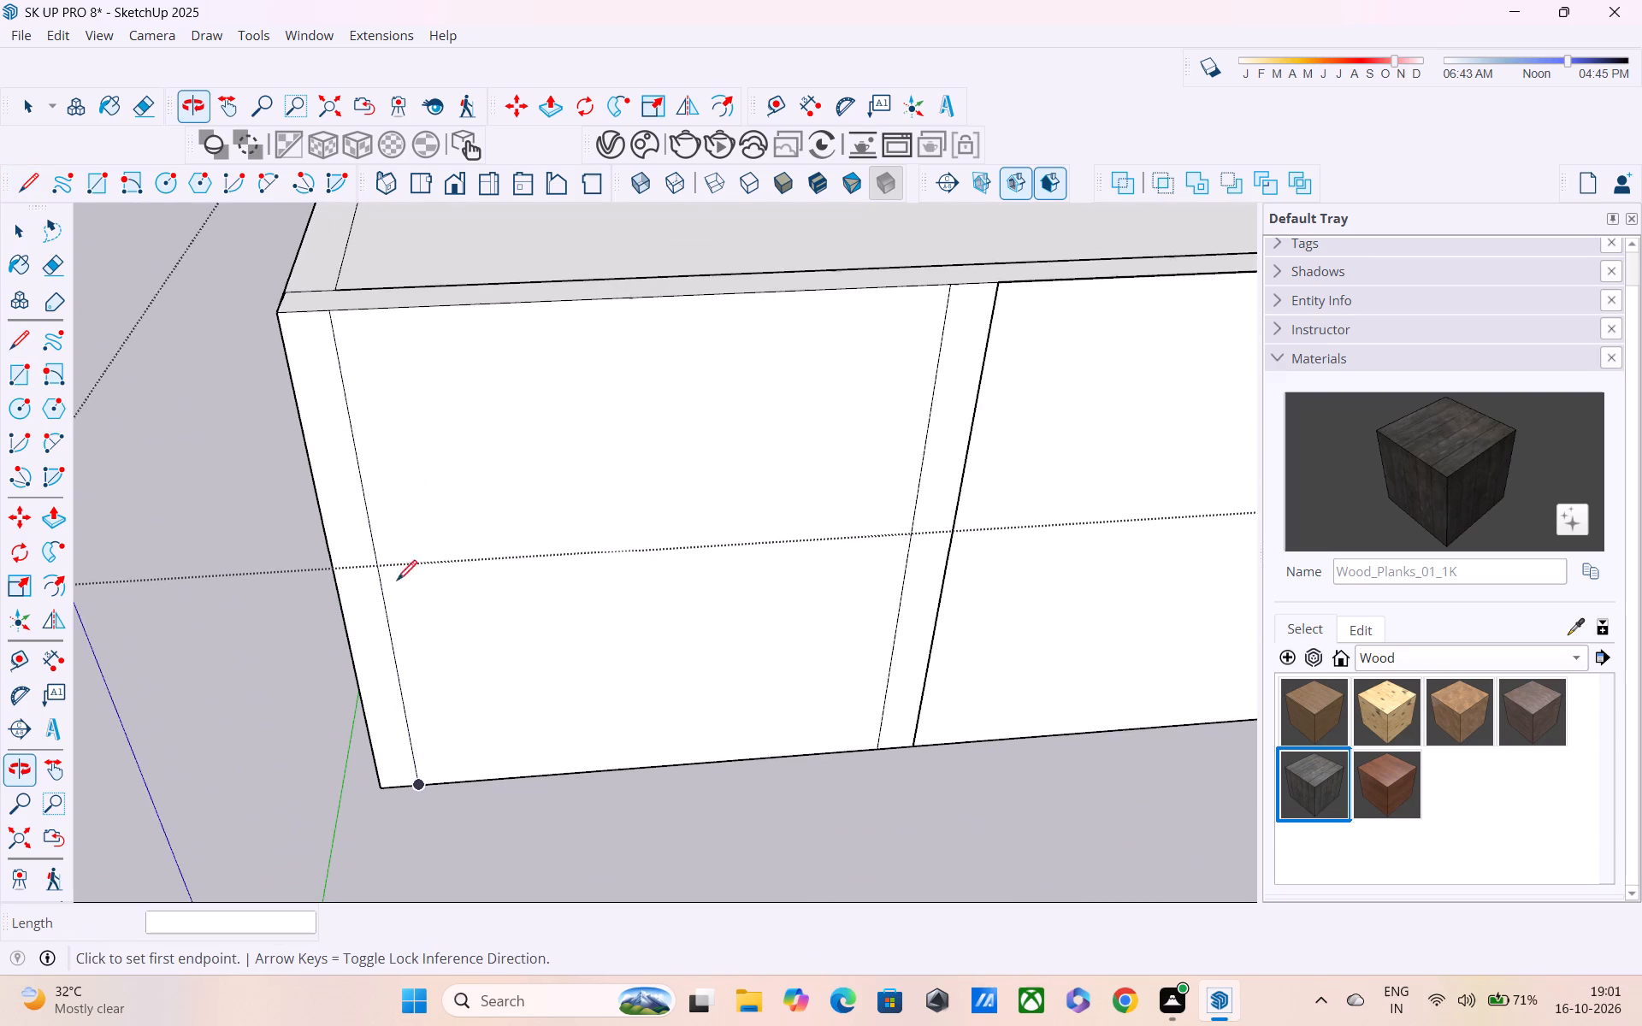
Draw a horizontal line about 21' 10" long just below the blank wall's top edge, from the new vertical line to the far corner.
scroll(397, 475, "down", 3)
left_click(351, 370)
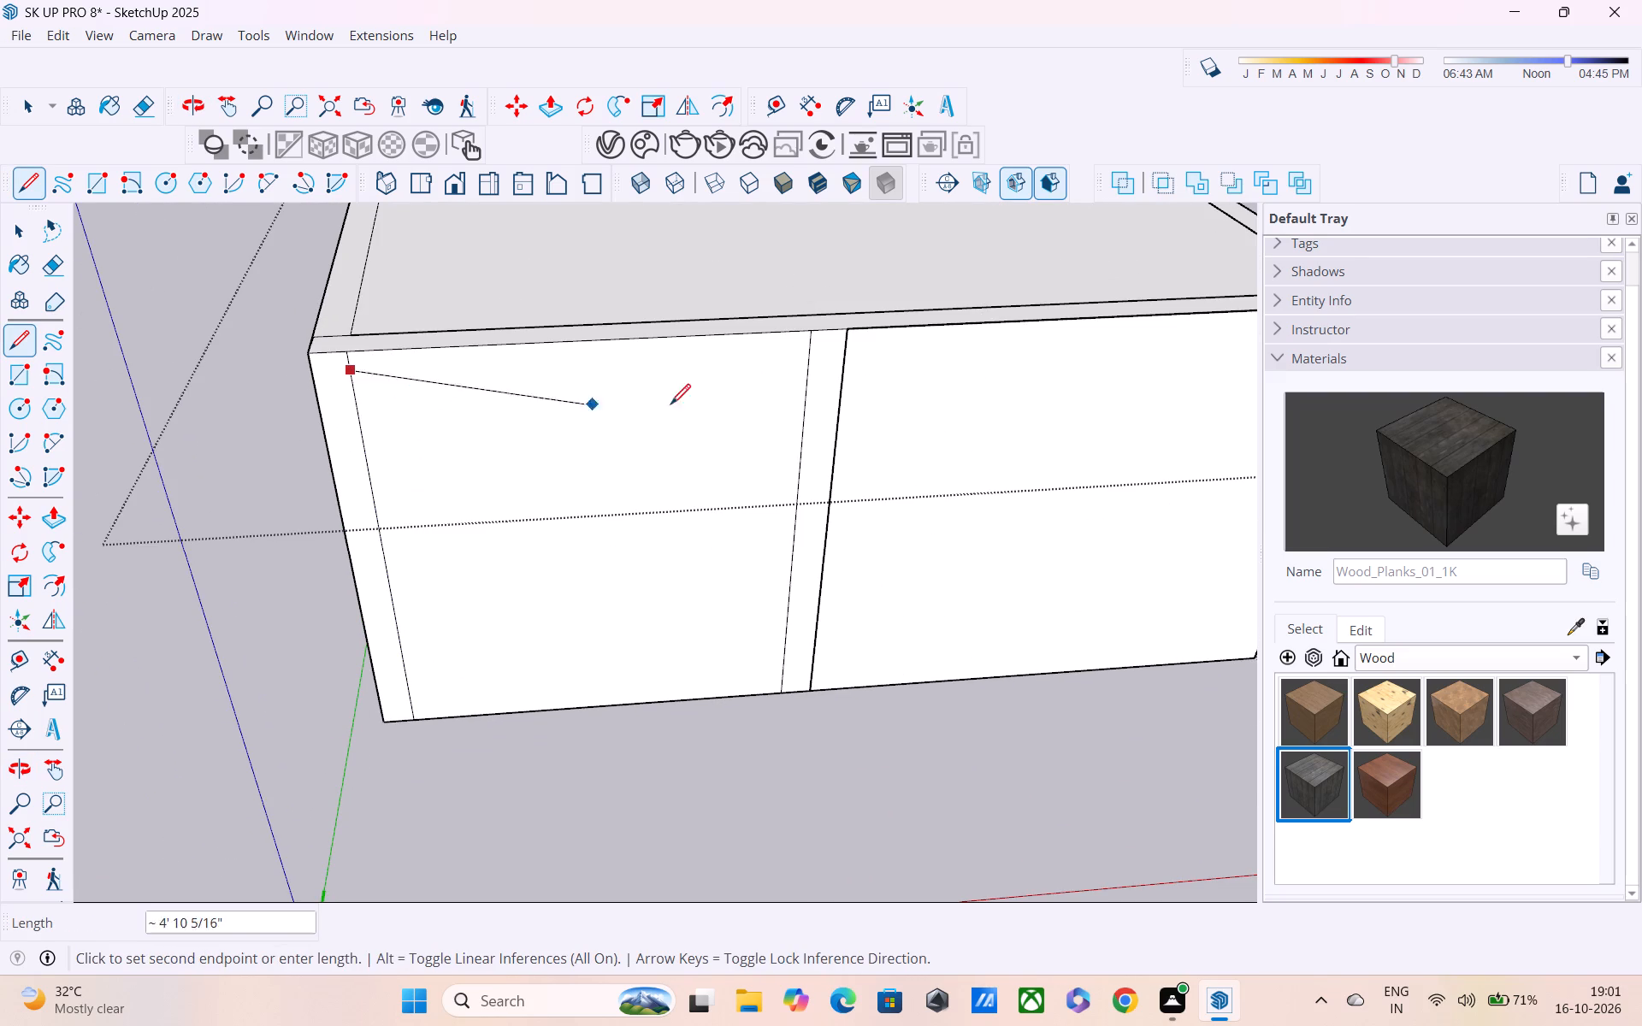
middle_click_drag(847, 352, 491, 378)
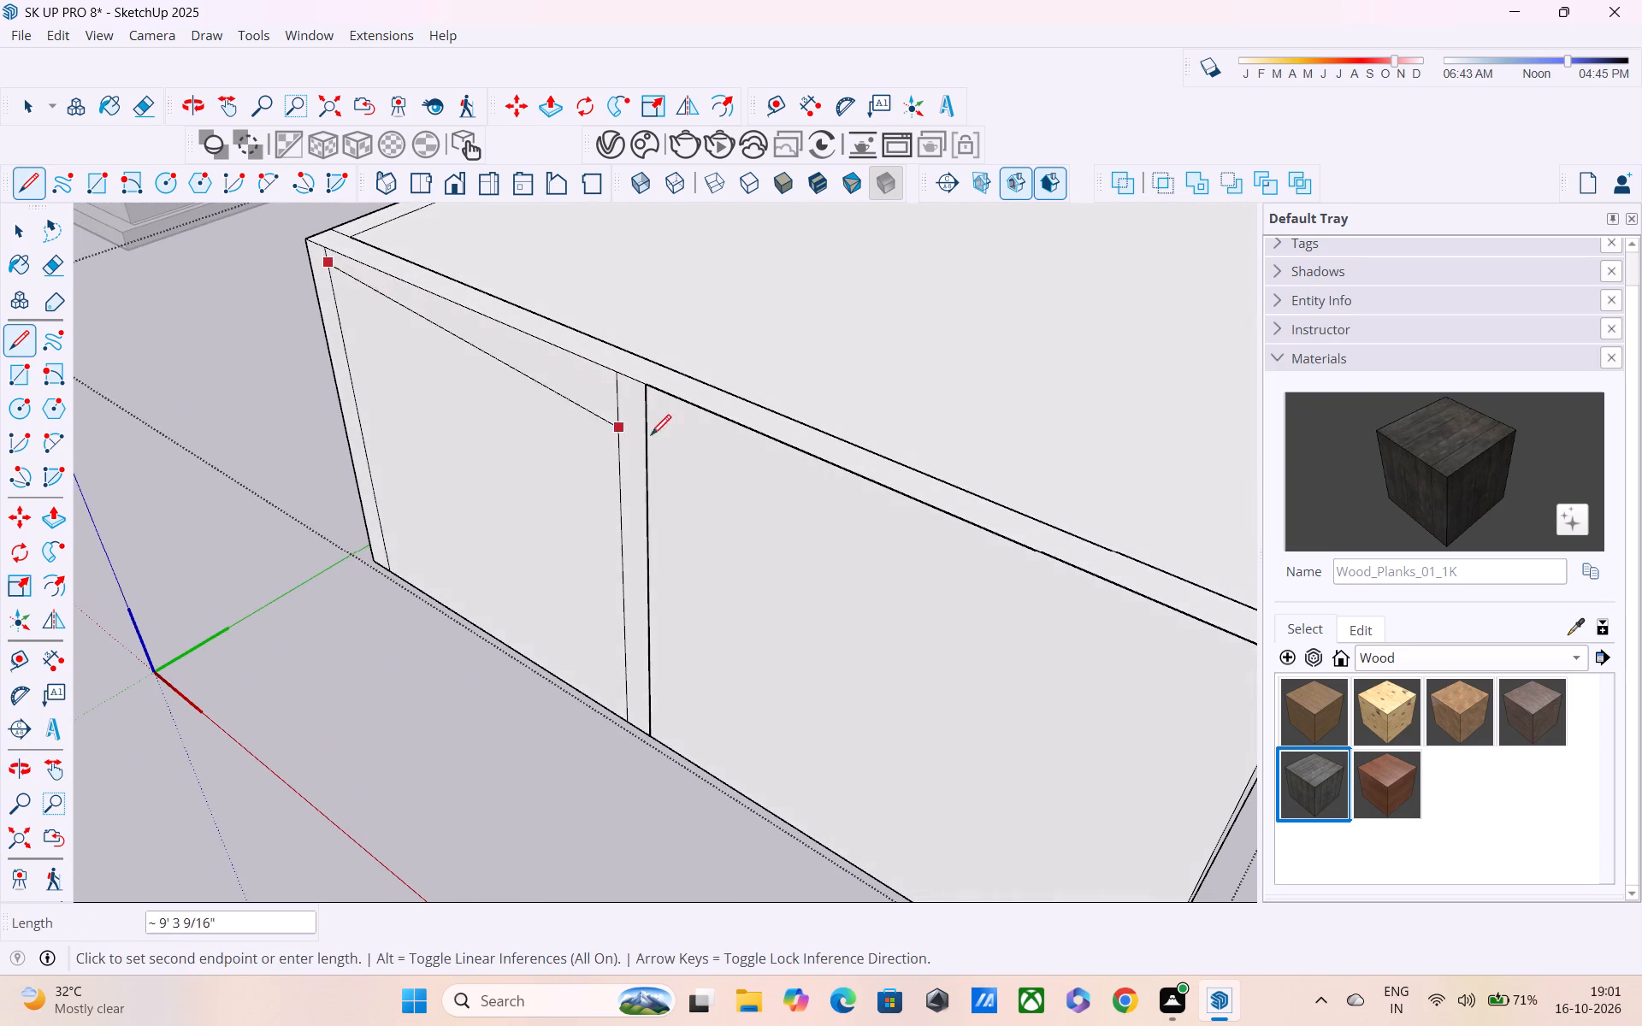
middle_click_drag(814, 482, 458, 167, "shift")
middle_click_drag(698, 344, 747, 440, "shift")
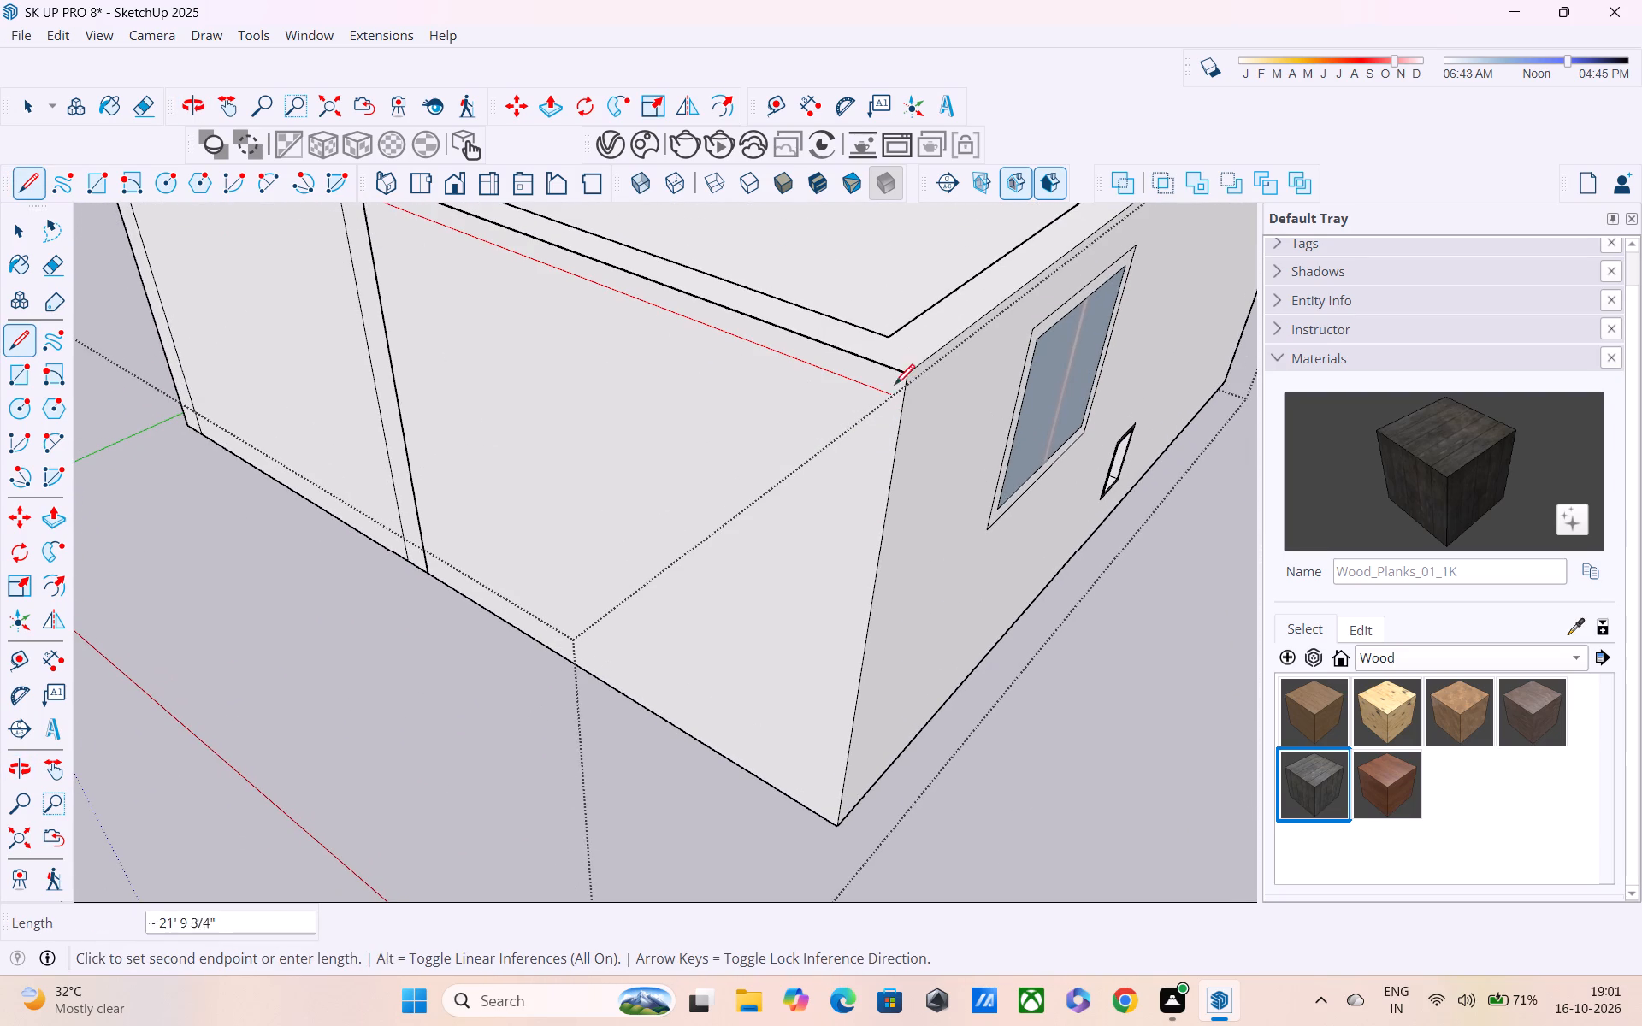
left_click(903, 400)
middle_click_drag(890, 412, 953, 335)
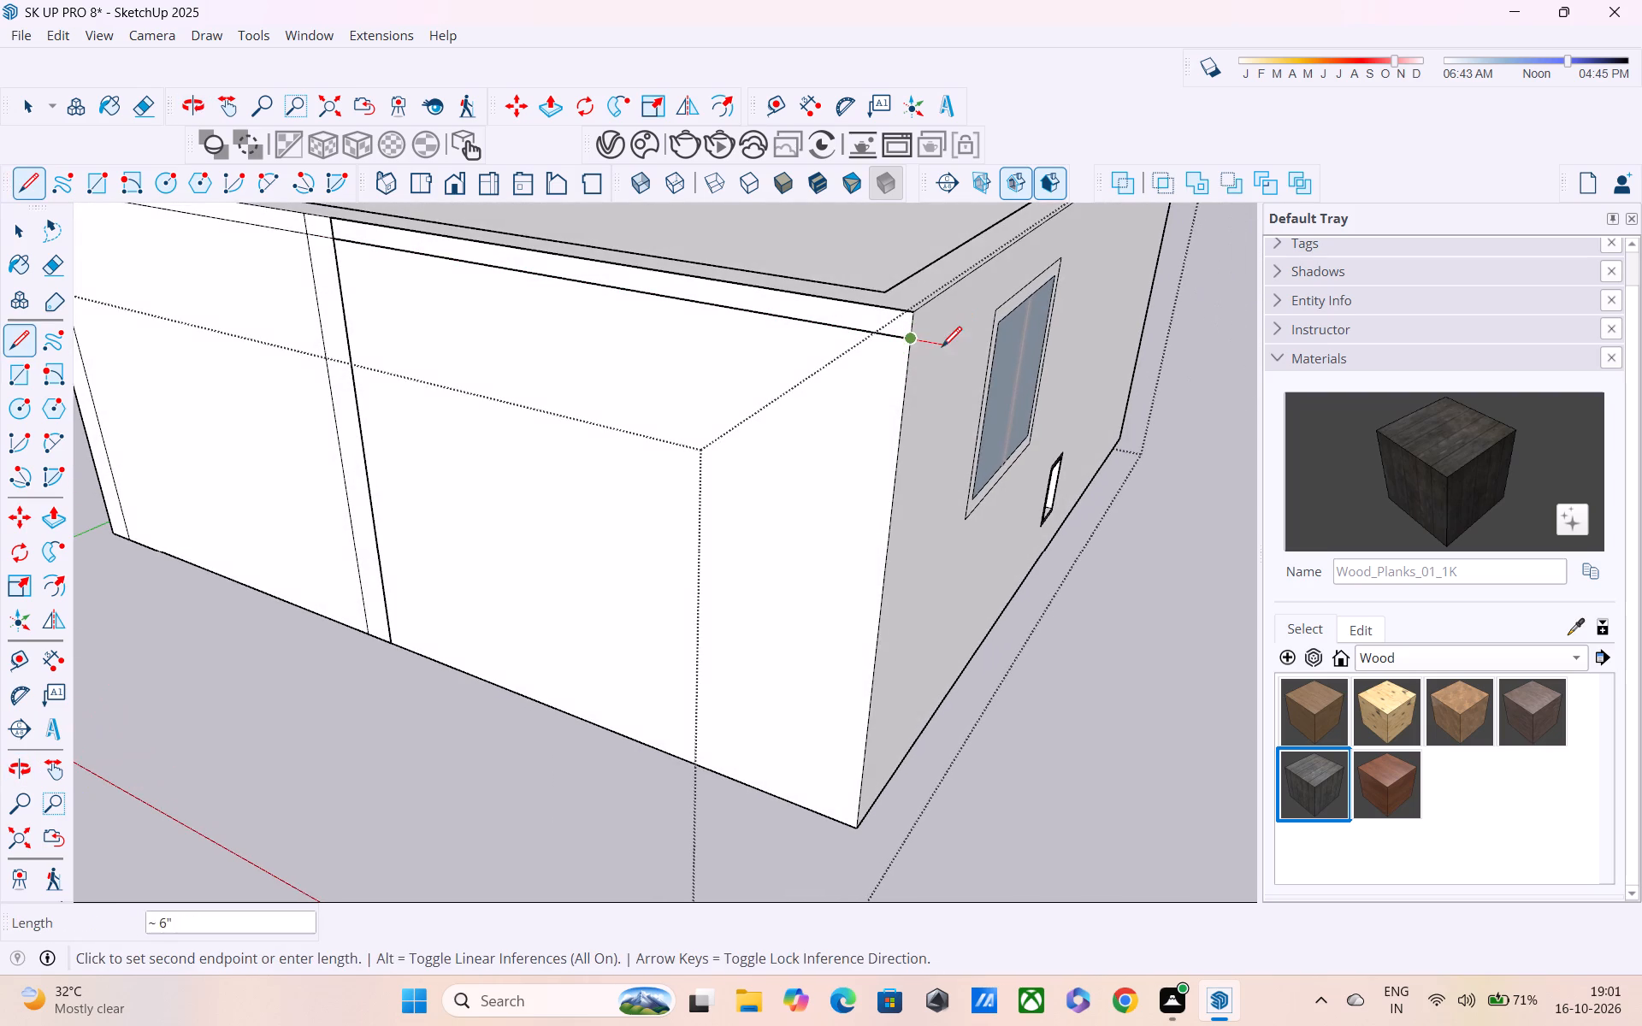
middle_click_drag(925, 357, 930, 441, "shift")
scroll(877, 419, "up", 5)
middle_click_drag(889, 406, 989, 363)
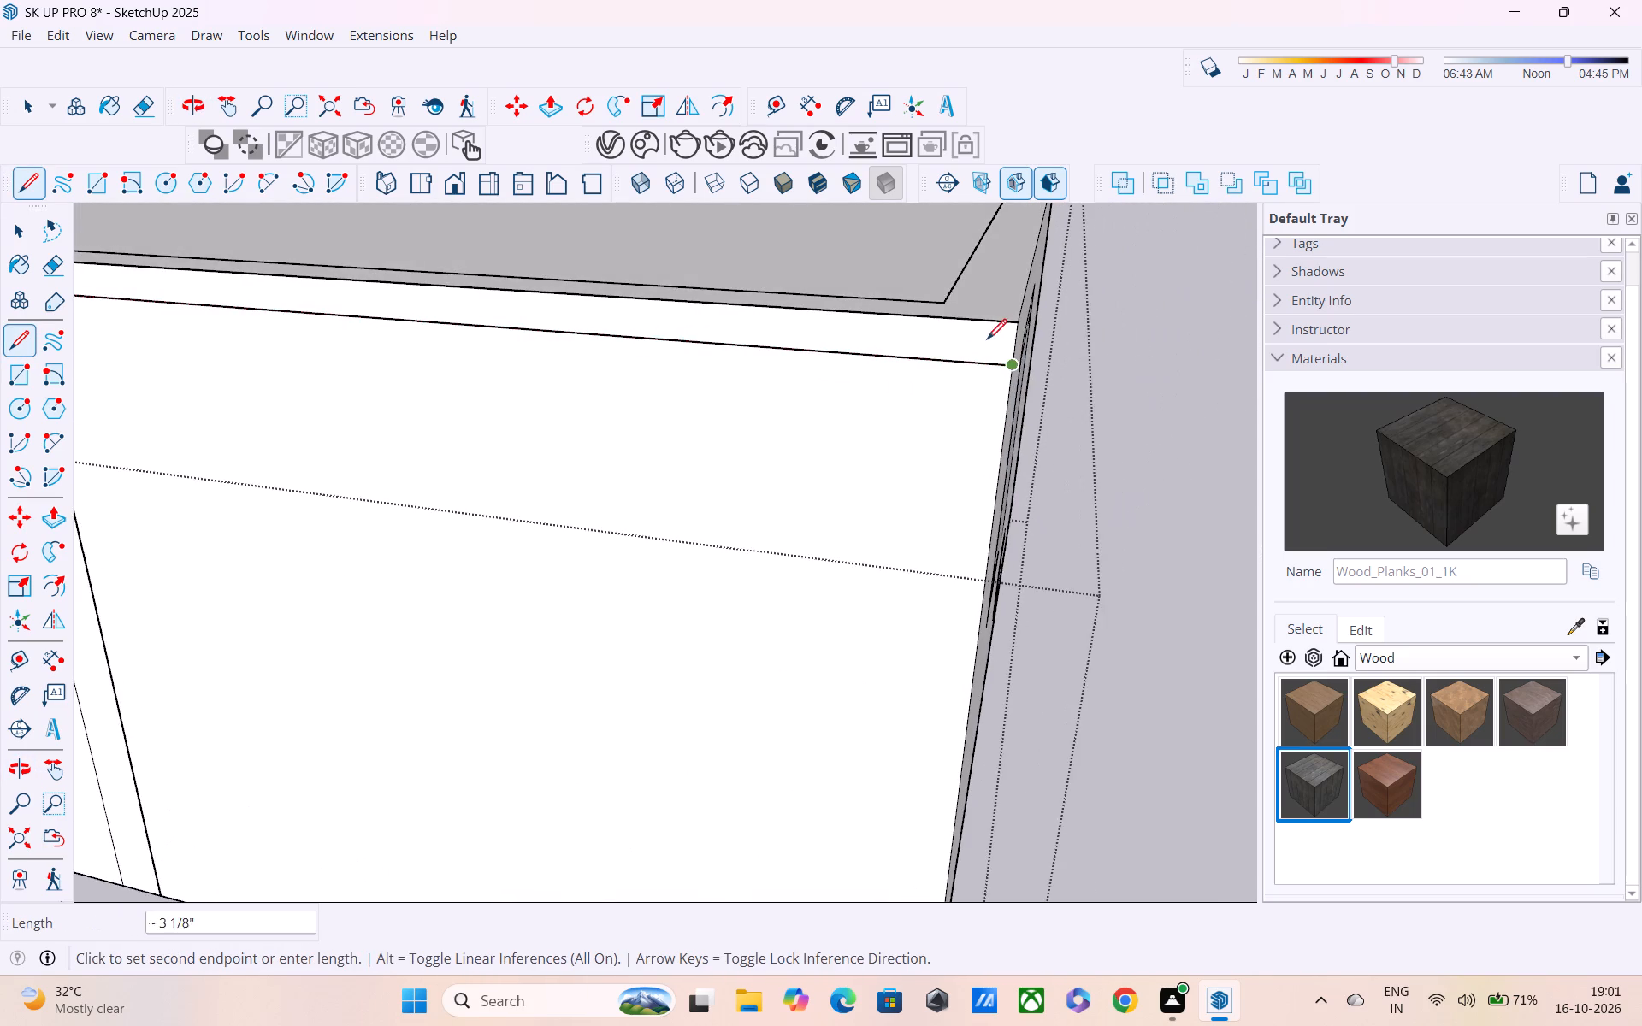
scroll(986, 339, "up", 2)
middle_click_drag(951, 328, 1006, 238, "shift")
key("Escape")
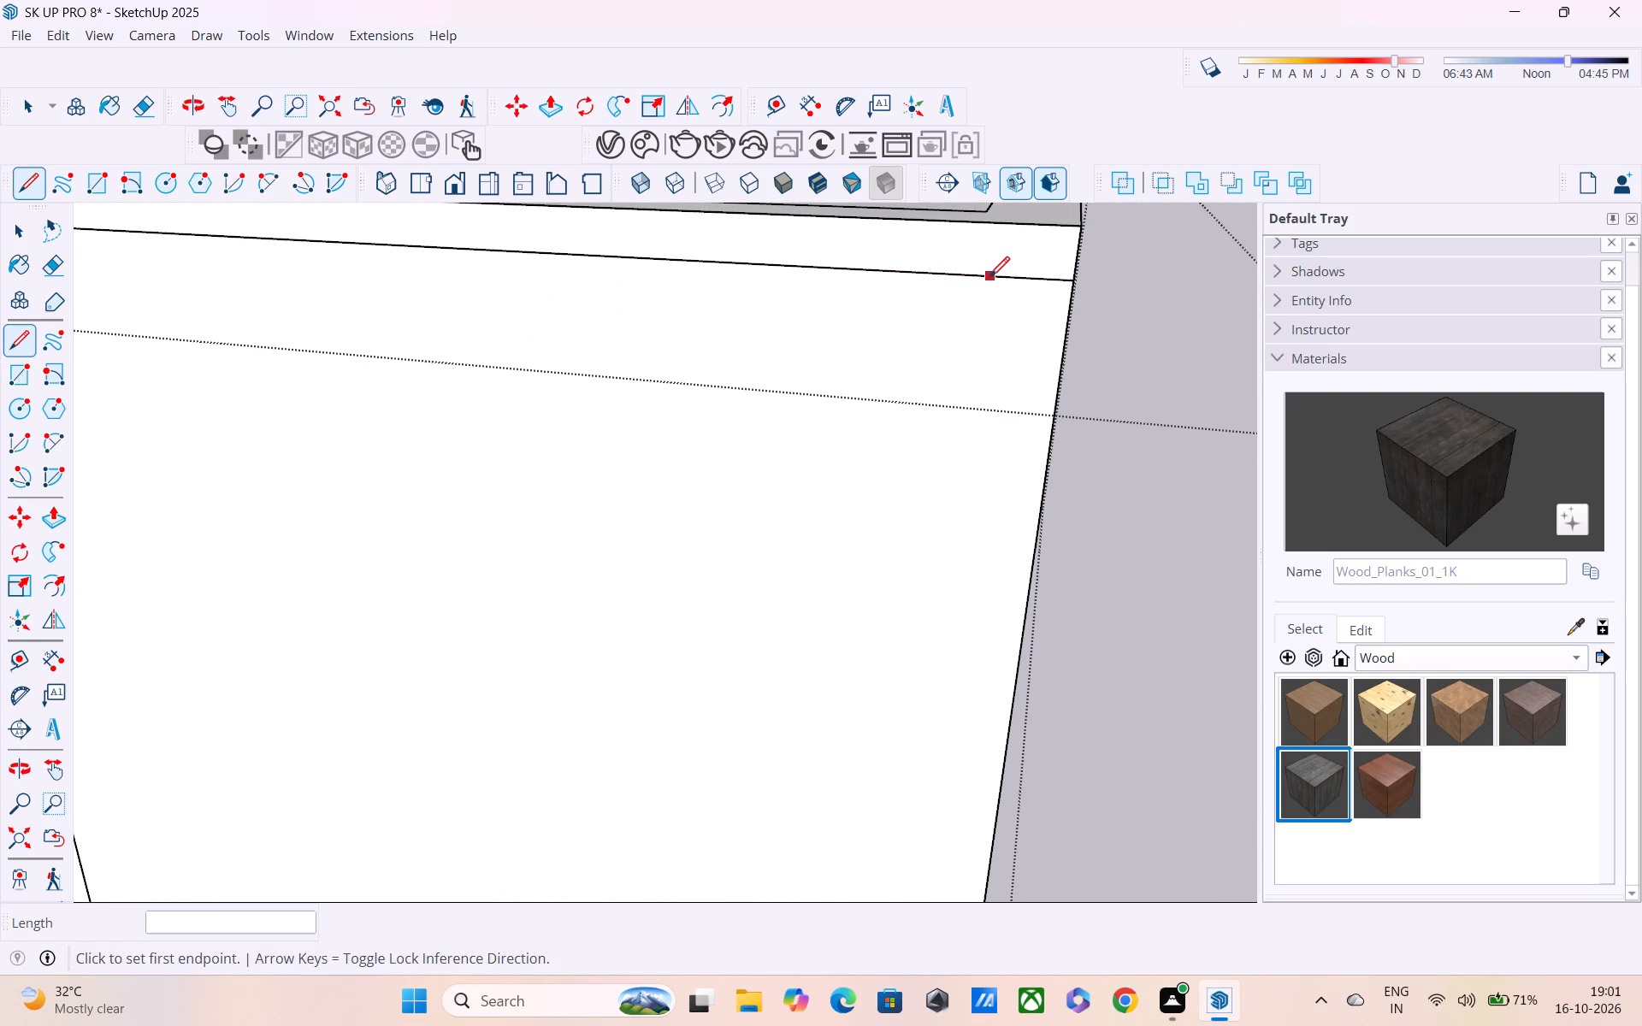
middle_click_drag(987, 288, 987, 403, "shift")
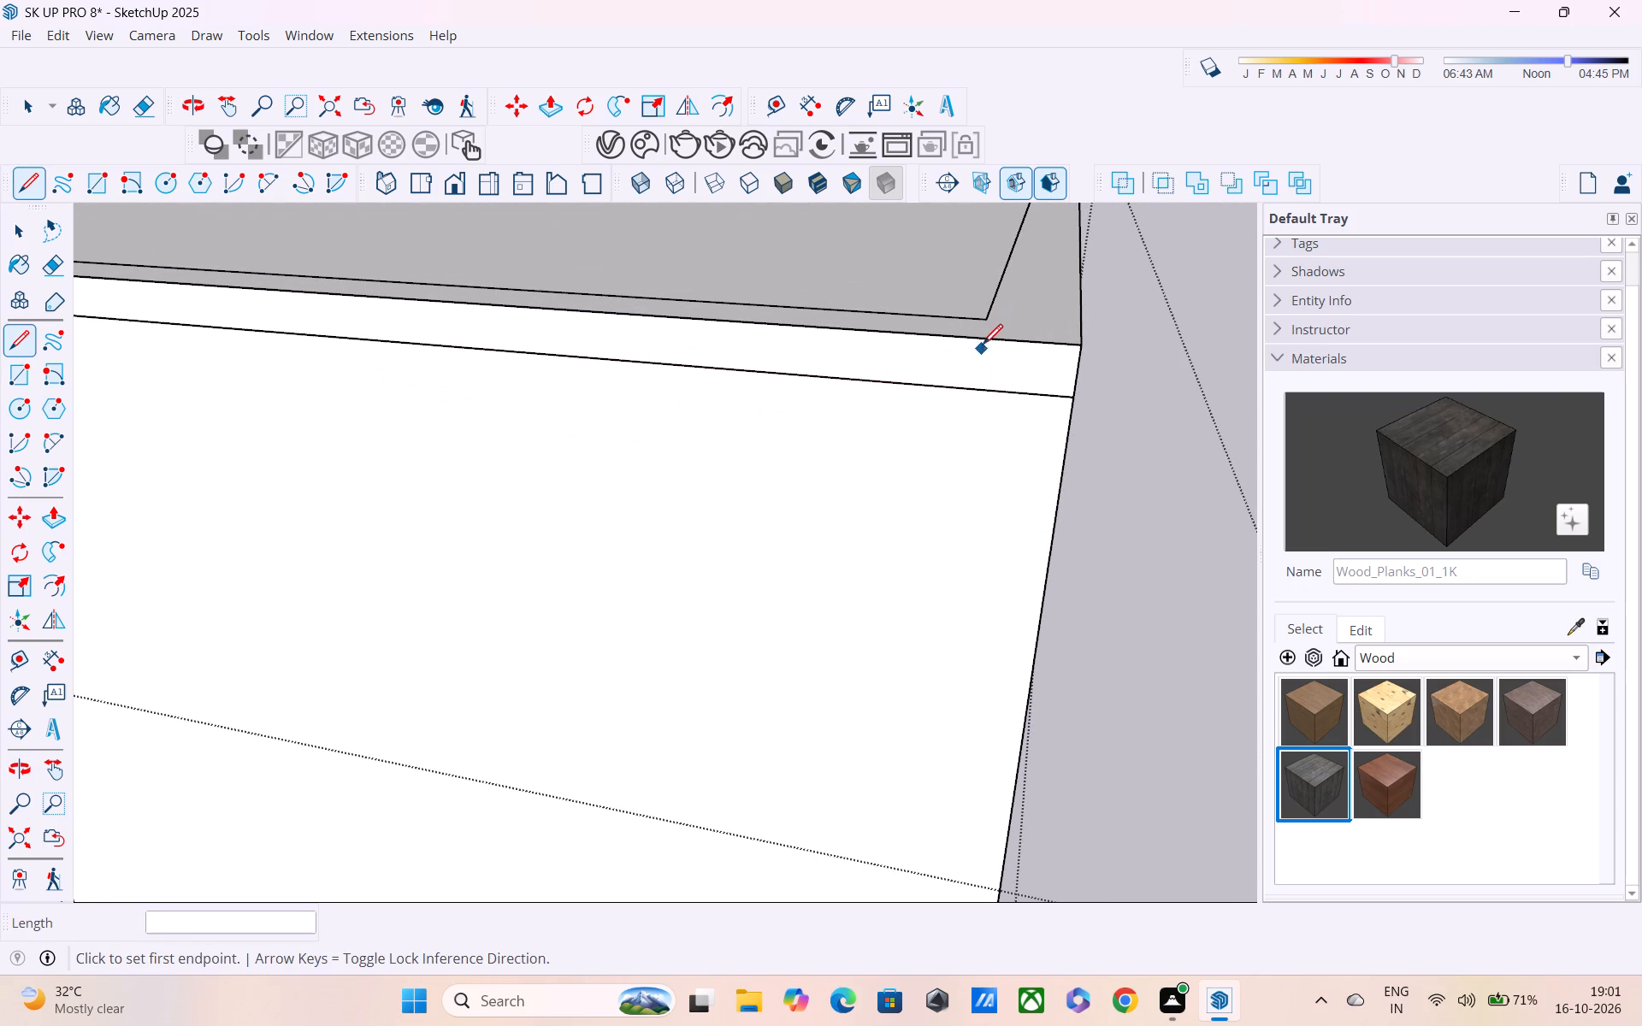